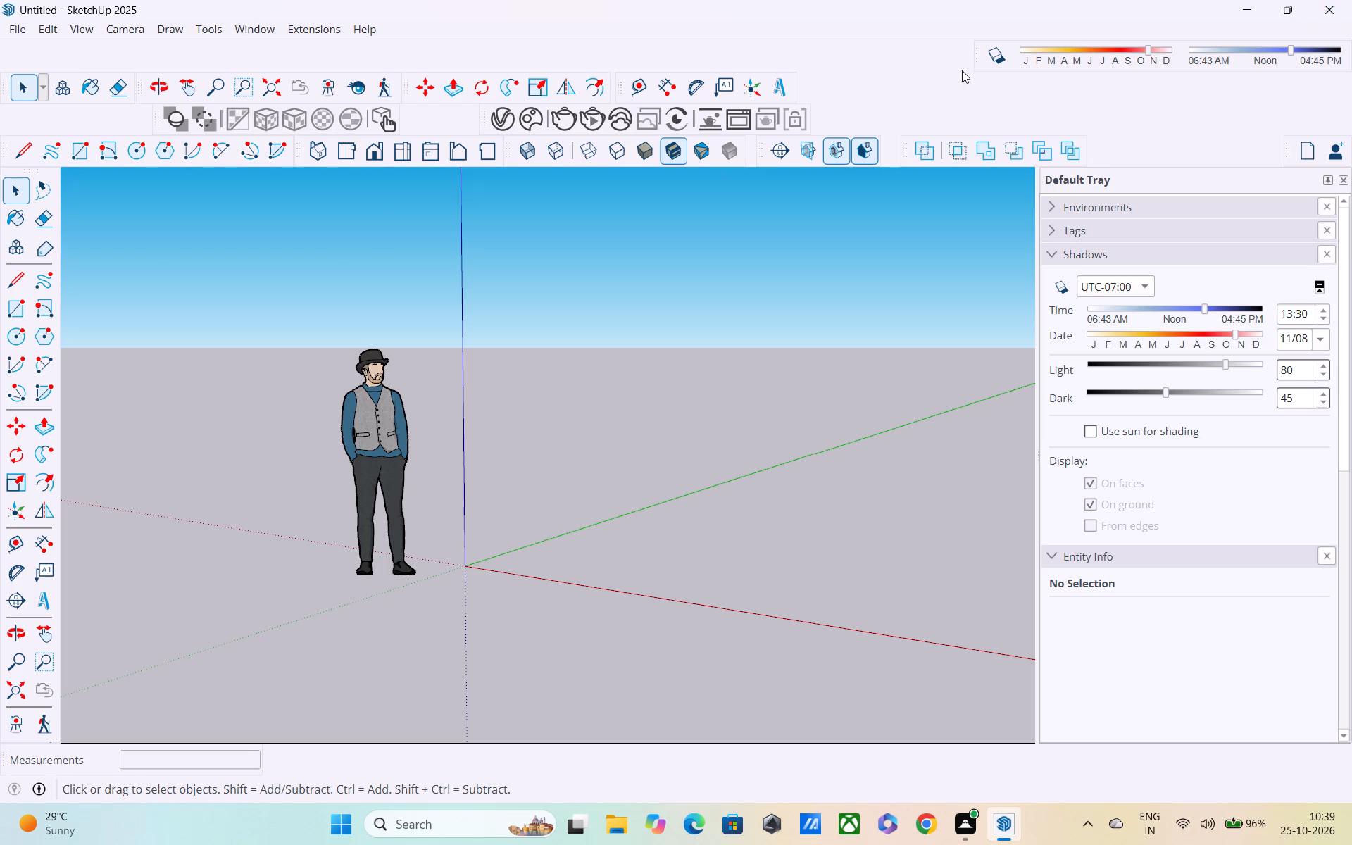
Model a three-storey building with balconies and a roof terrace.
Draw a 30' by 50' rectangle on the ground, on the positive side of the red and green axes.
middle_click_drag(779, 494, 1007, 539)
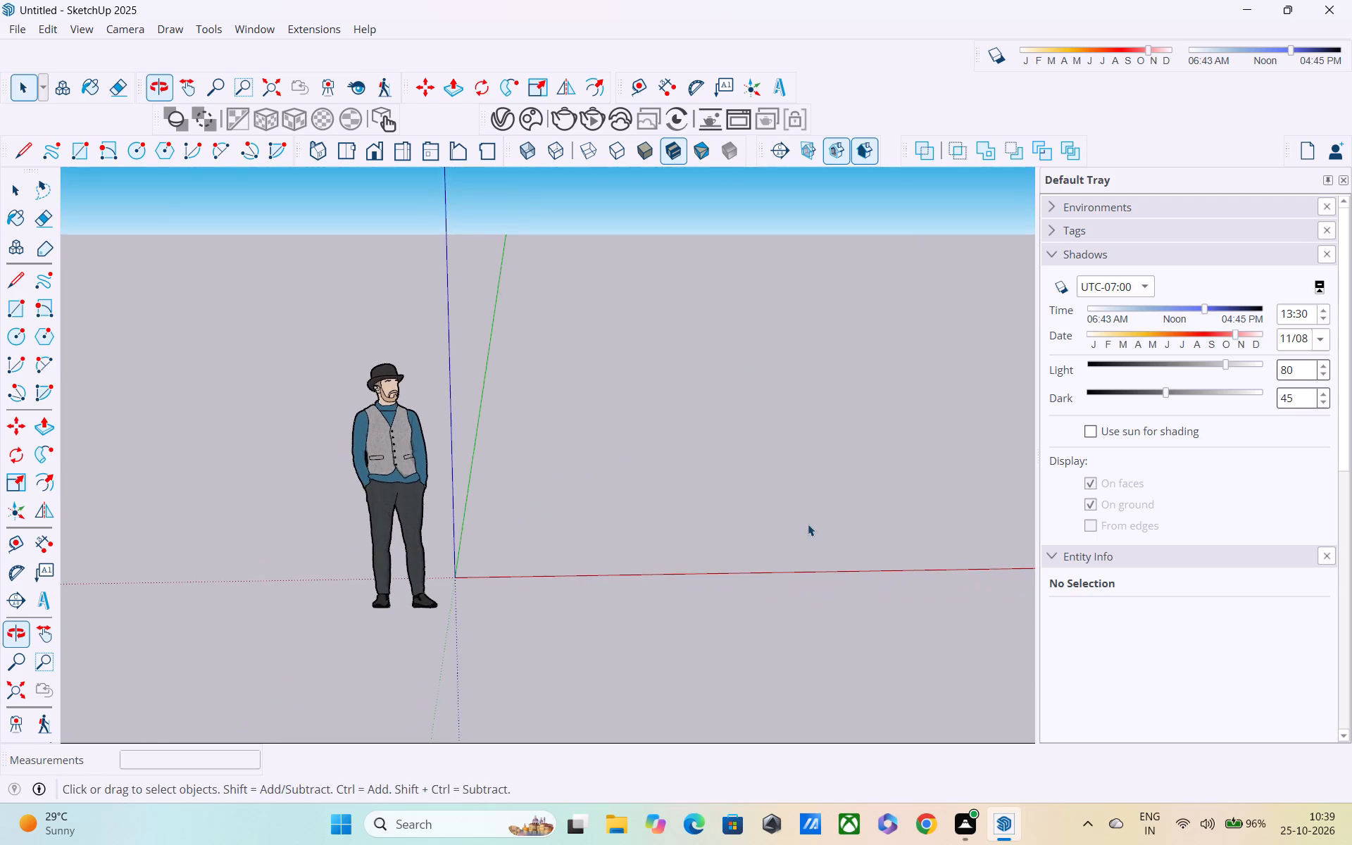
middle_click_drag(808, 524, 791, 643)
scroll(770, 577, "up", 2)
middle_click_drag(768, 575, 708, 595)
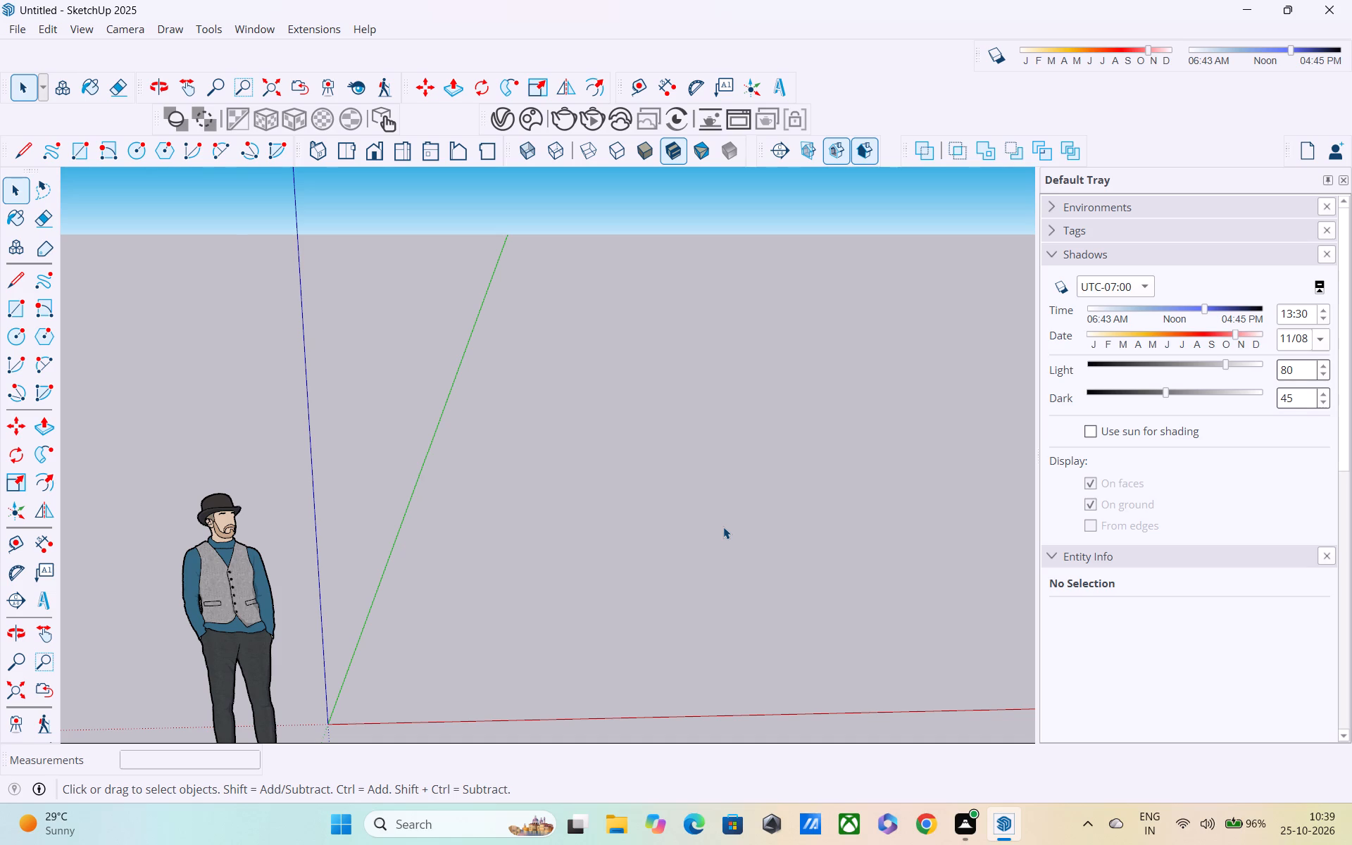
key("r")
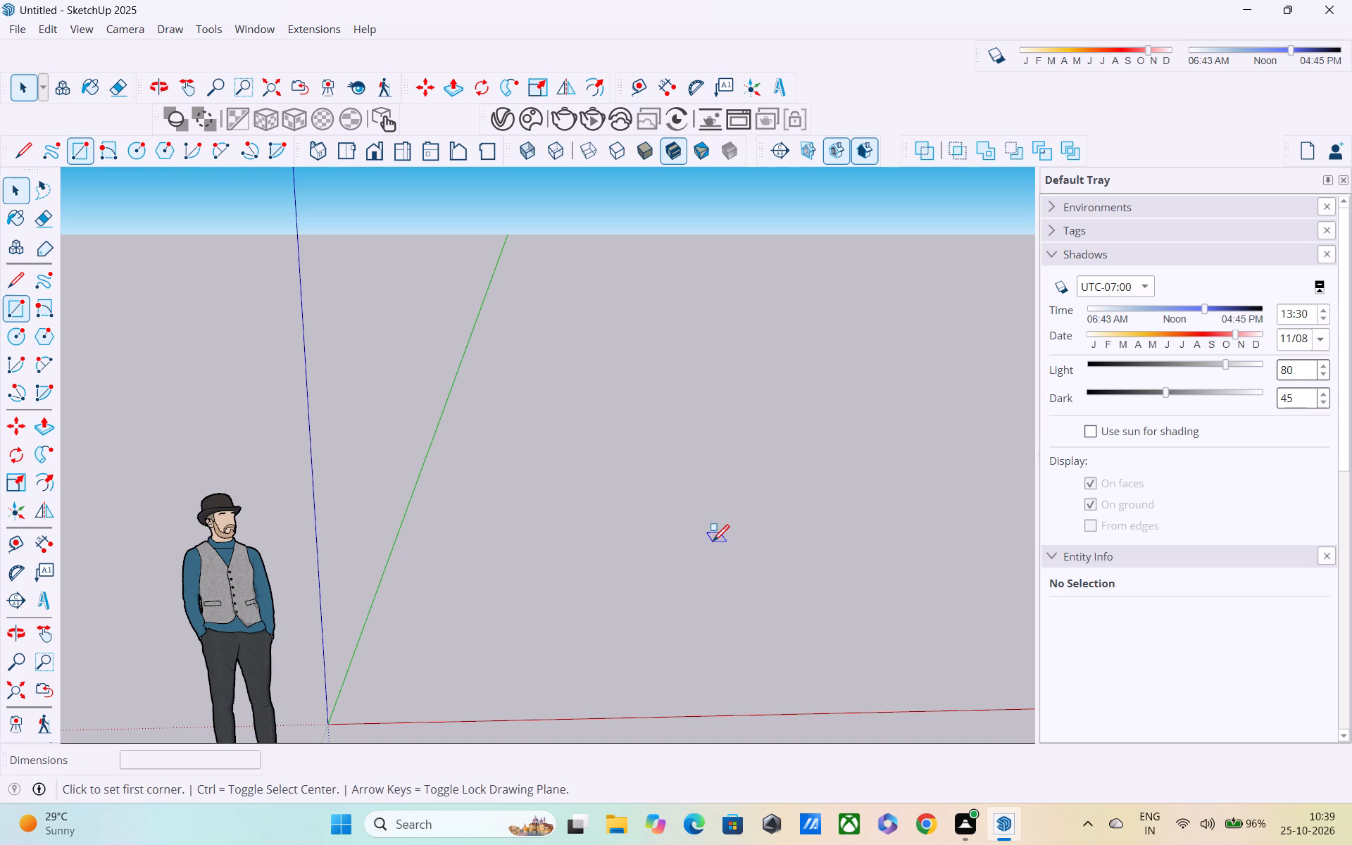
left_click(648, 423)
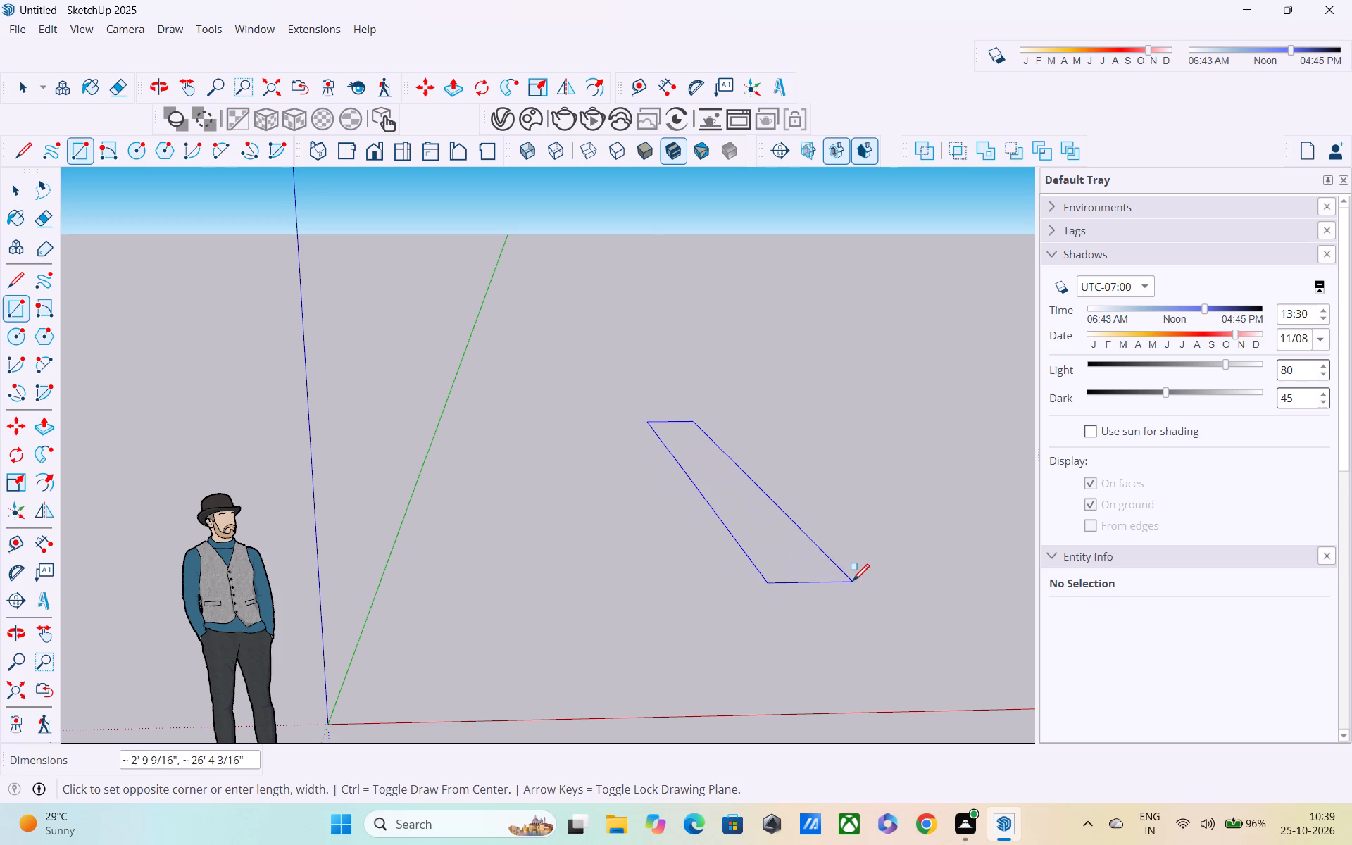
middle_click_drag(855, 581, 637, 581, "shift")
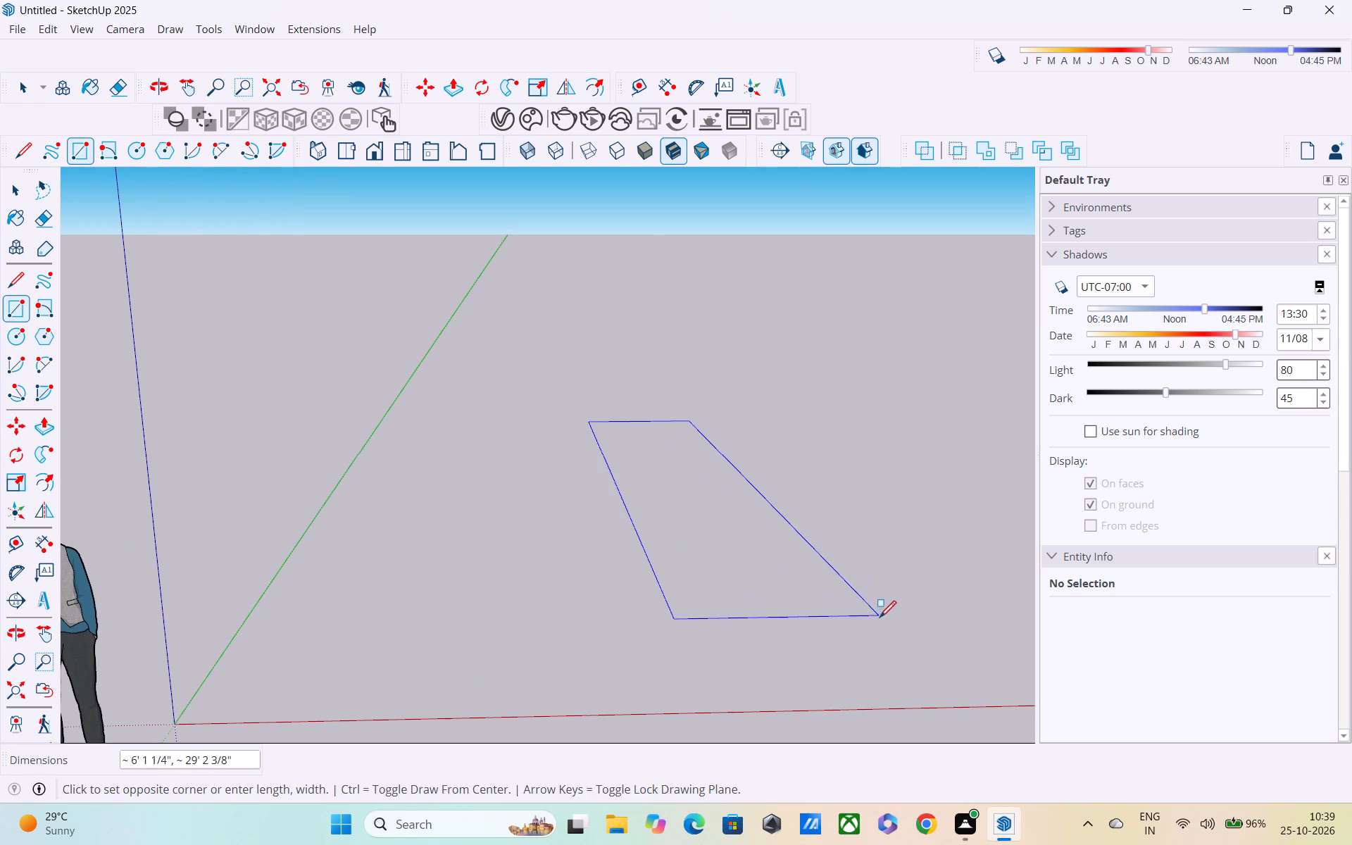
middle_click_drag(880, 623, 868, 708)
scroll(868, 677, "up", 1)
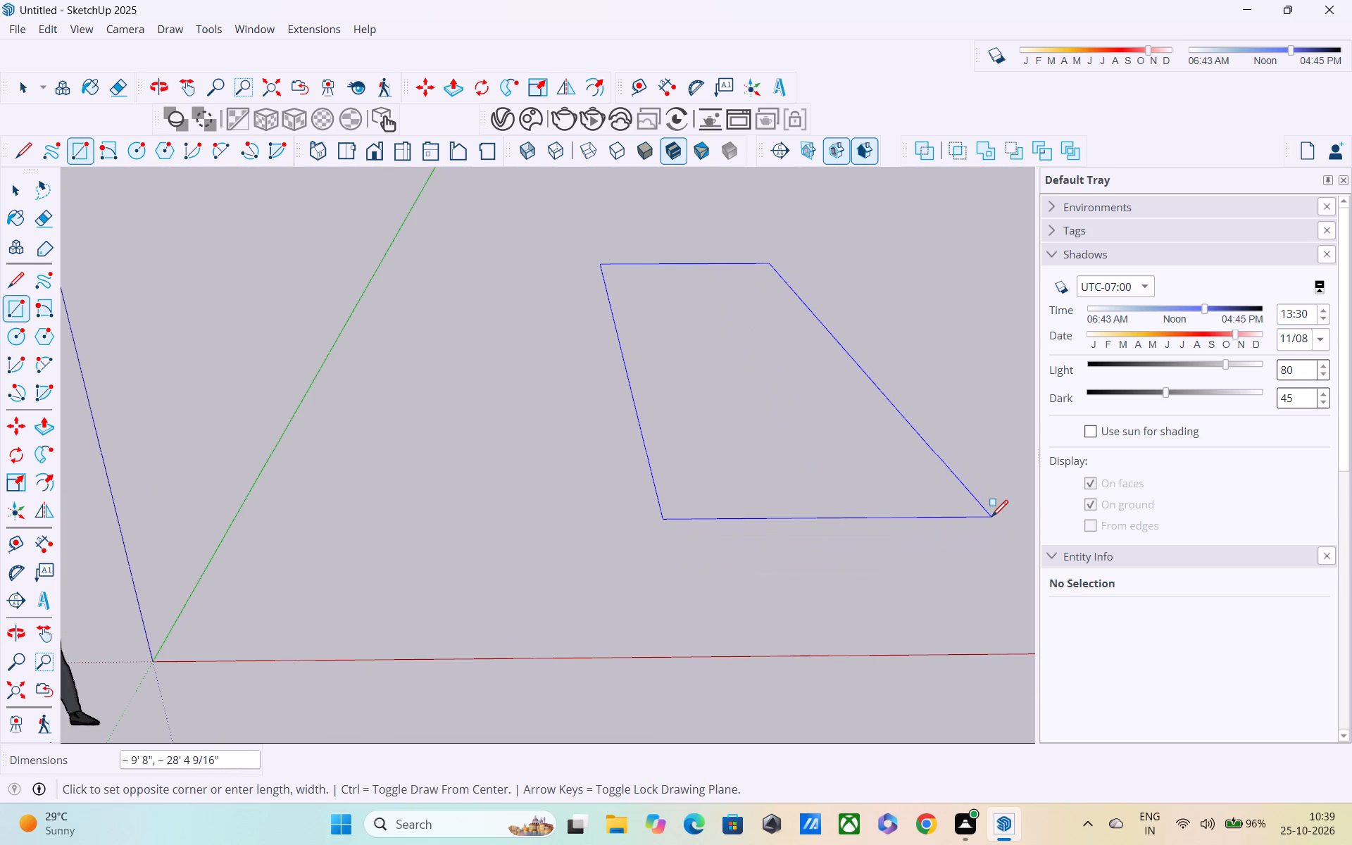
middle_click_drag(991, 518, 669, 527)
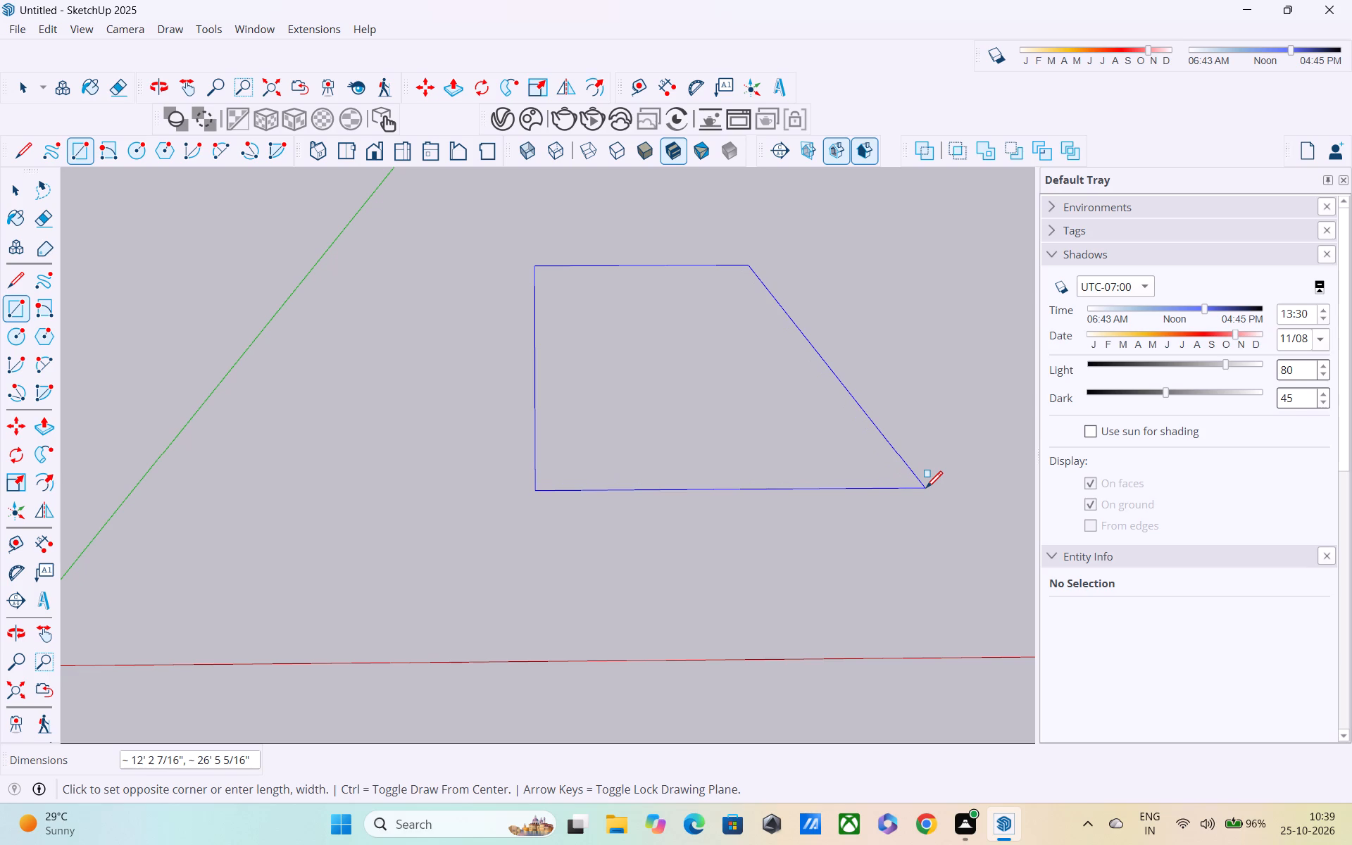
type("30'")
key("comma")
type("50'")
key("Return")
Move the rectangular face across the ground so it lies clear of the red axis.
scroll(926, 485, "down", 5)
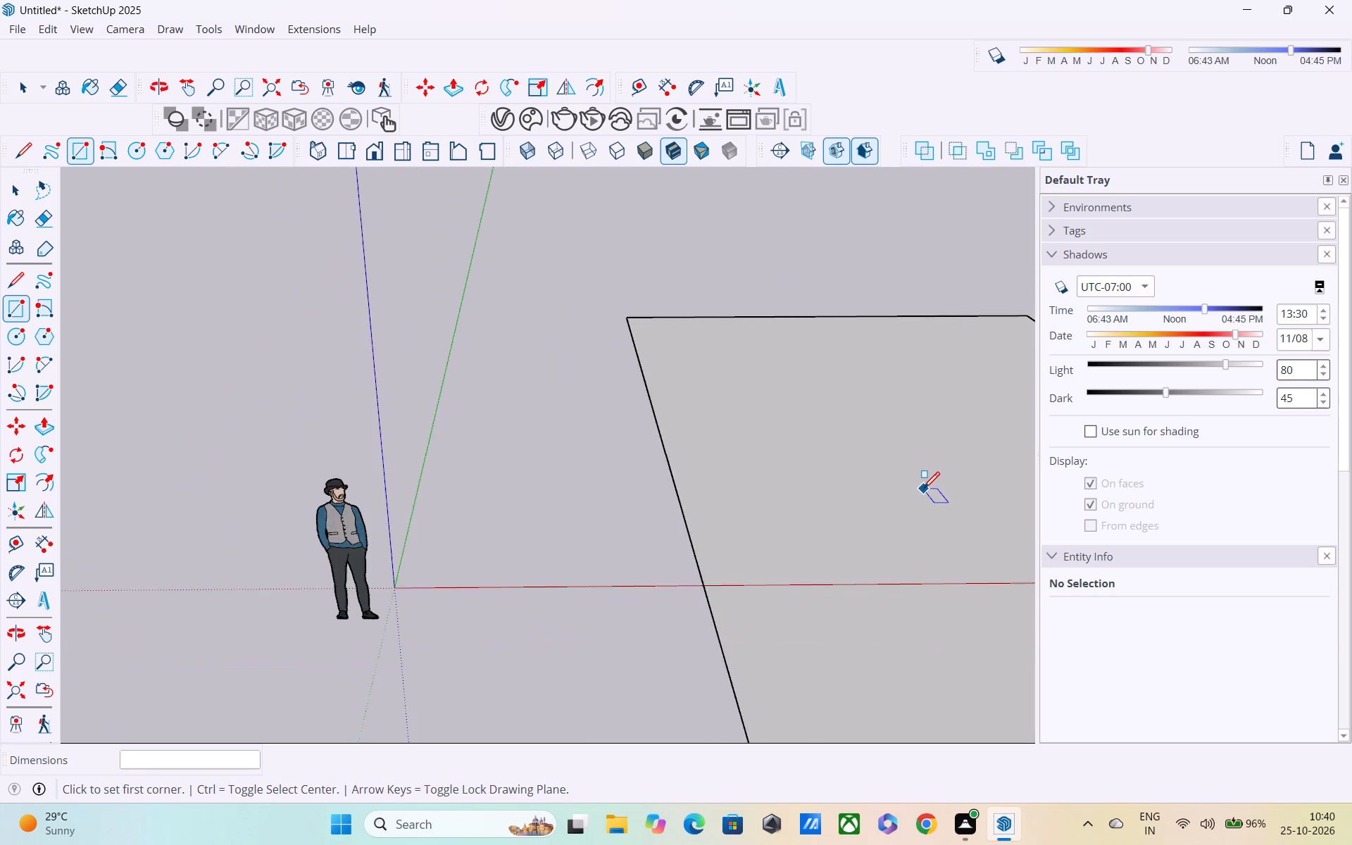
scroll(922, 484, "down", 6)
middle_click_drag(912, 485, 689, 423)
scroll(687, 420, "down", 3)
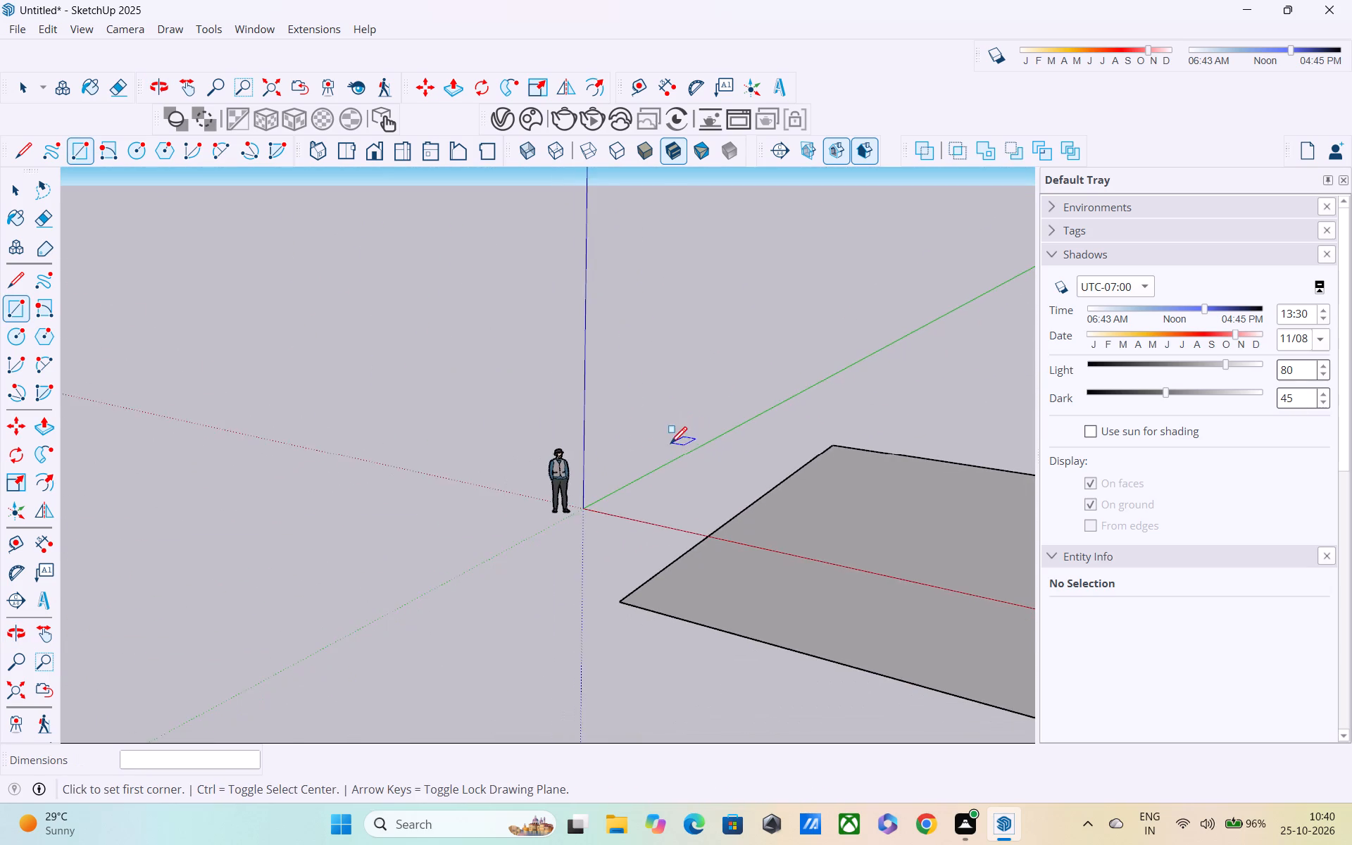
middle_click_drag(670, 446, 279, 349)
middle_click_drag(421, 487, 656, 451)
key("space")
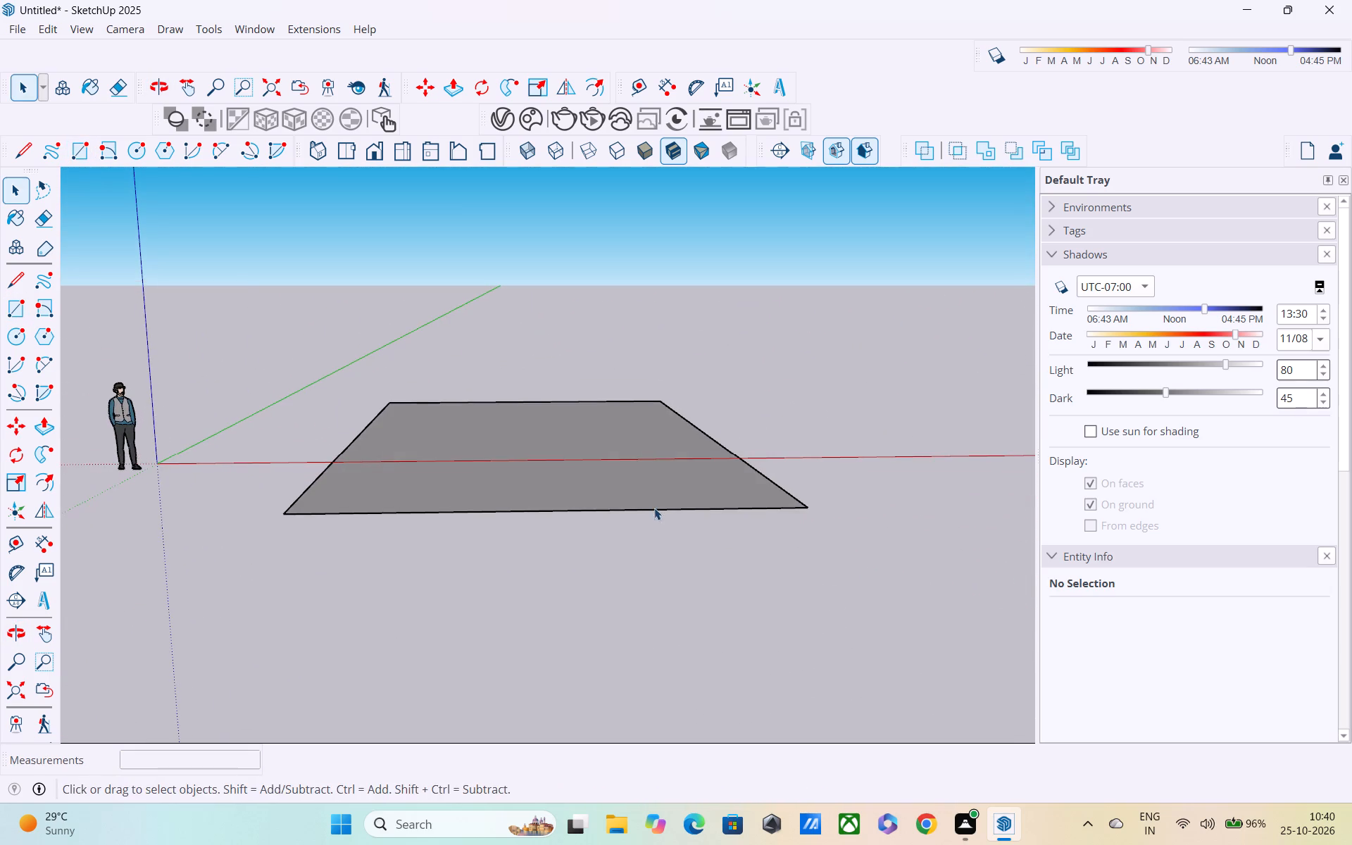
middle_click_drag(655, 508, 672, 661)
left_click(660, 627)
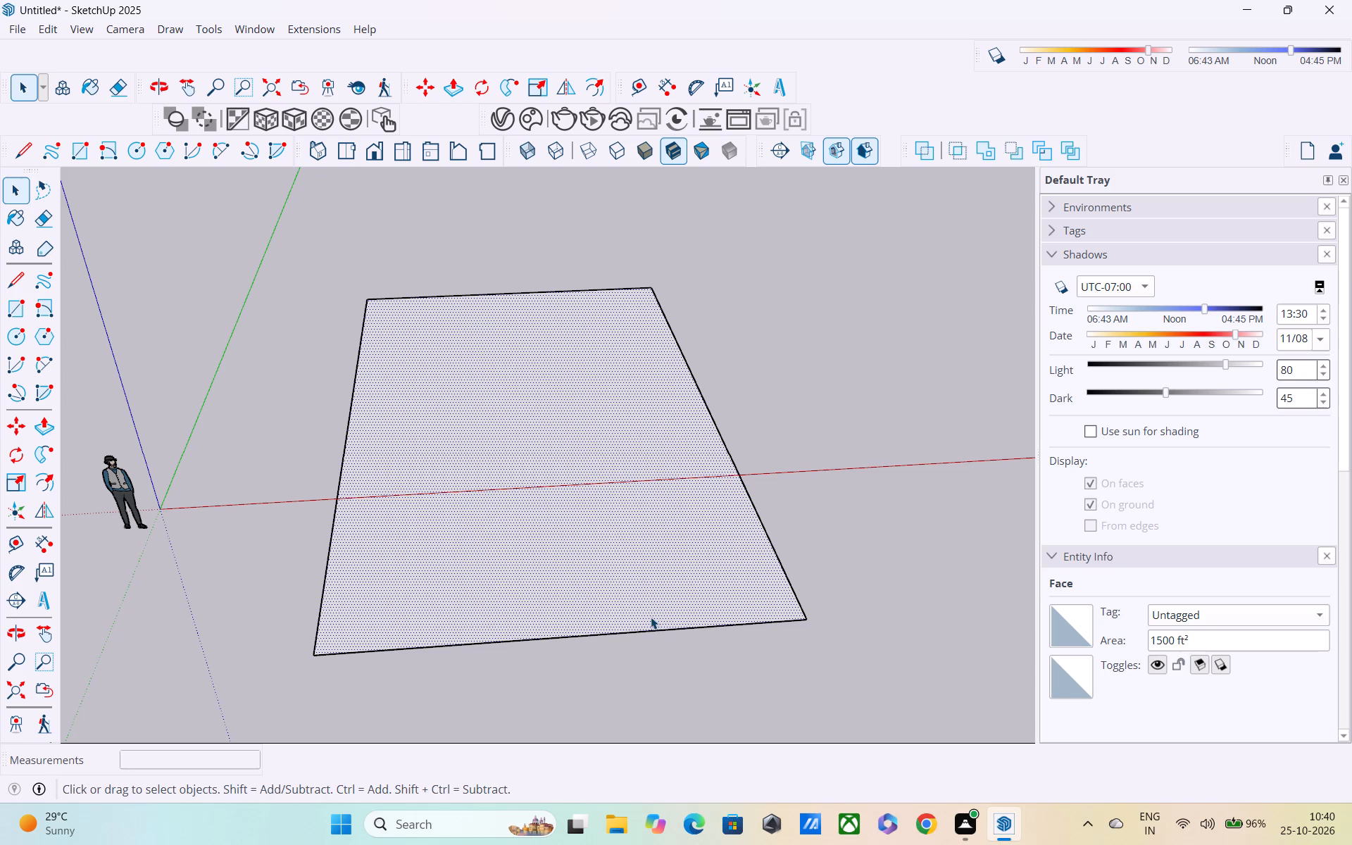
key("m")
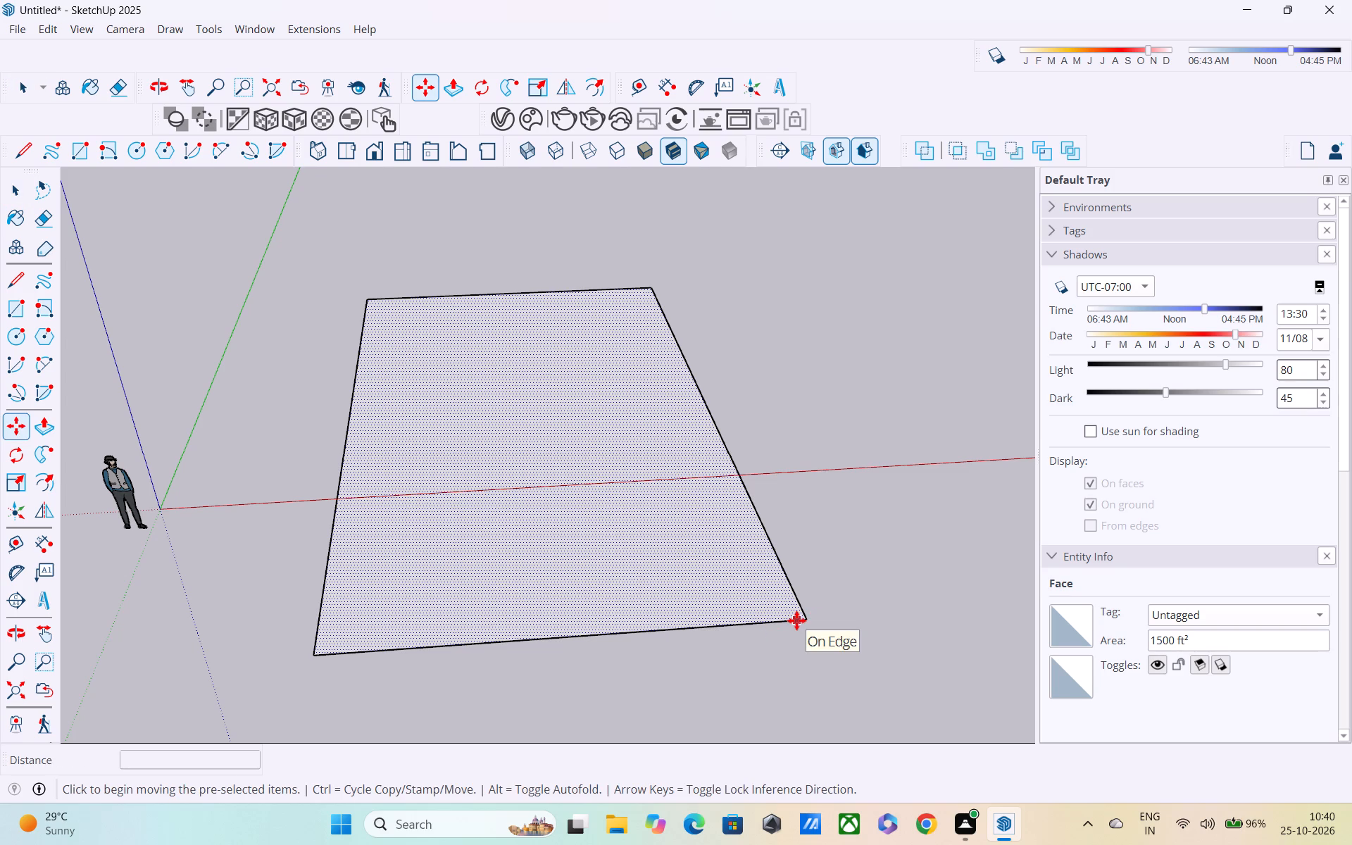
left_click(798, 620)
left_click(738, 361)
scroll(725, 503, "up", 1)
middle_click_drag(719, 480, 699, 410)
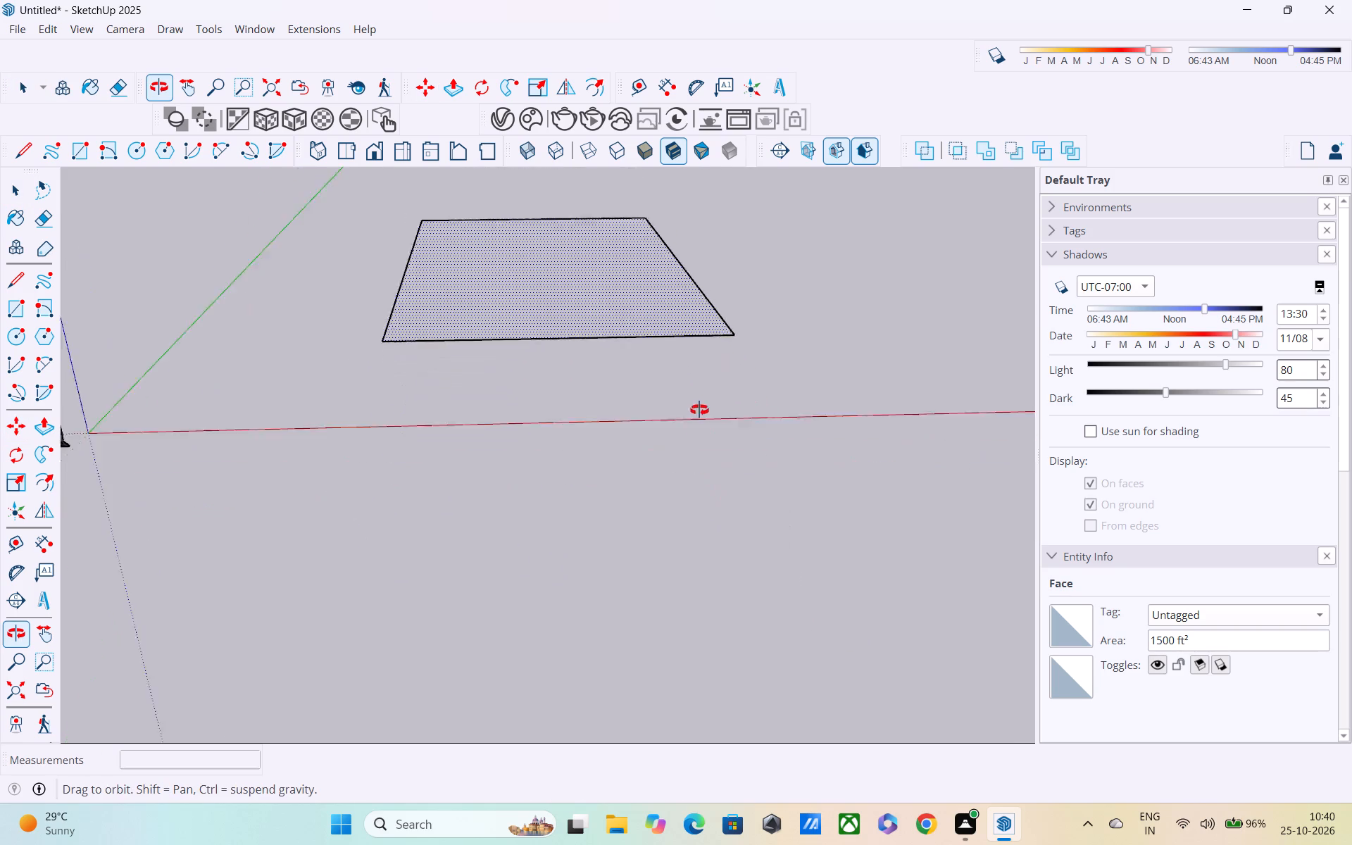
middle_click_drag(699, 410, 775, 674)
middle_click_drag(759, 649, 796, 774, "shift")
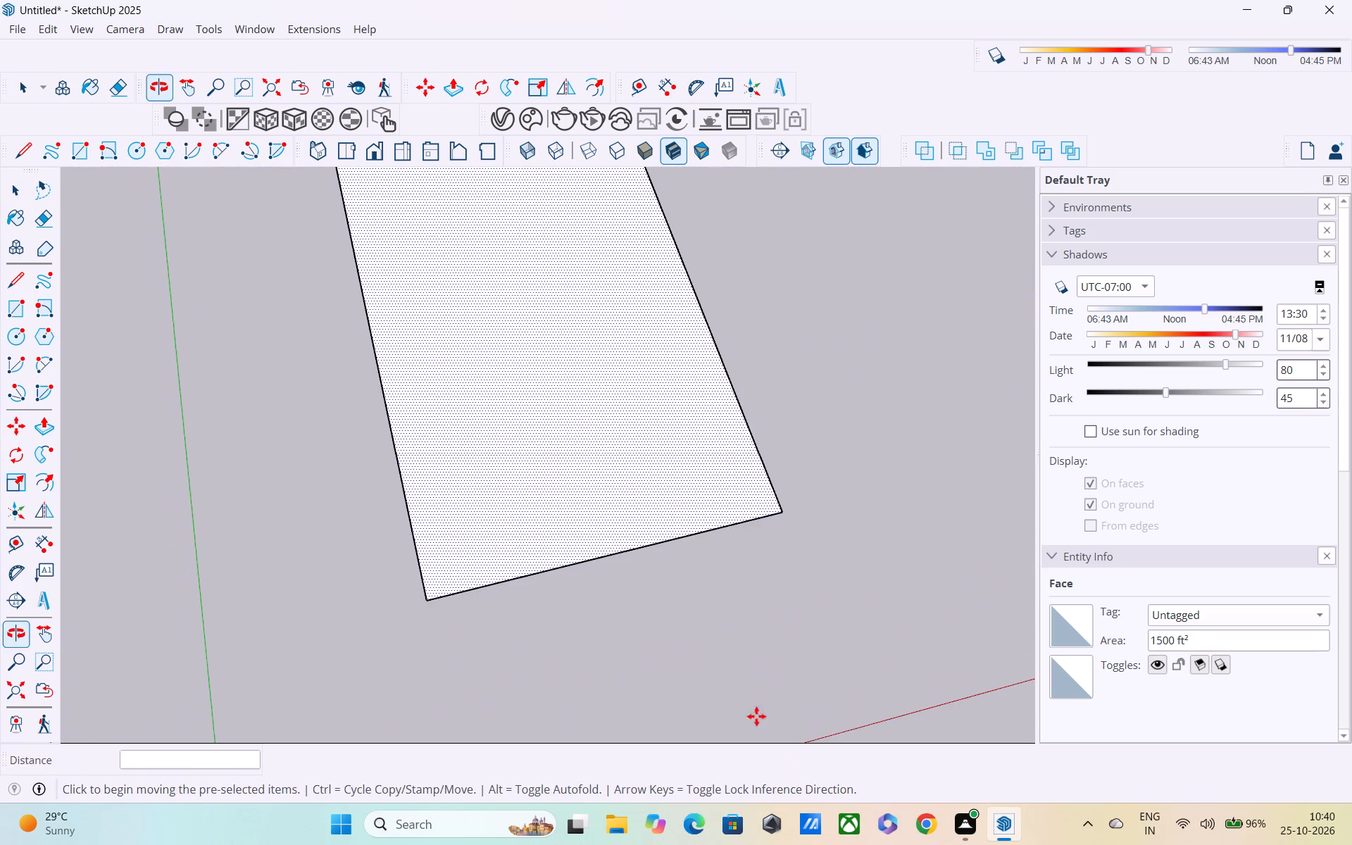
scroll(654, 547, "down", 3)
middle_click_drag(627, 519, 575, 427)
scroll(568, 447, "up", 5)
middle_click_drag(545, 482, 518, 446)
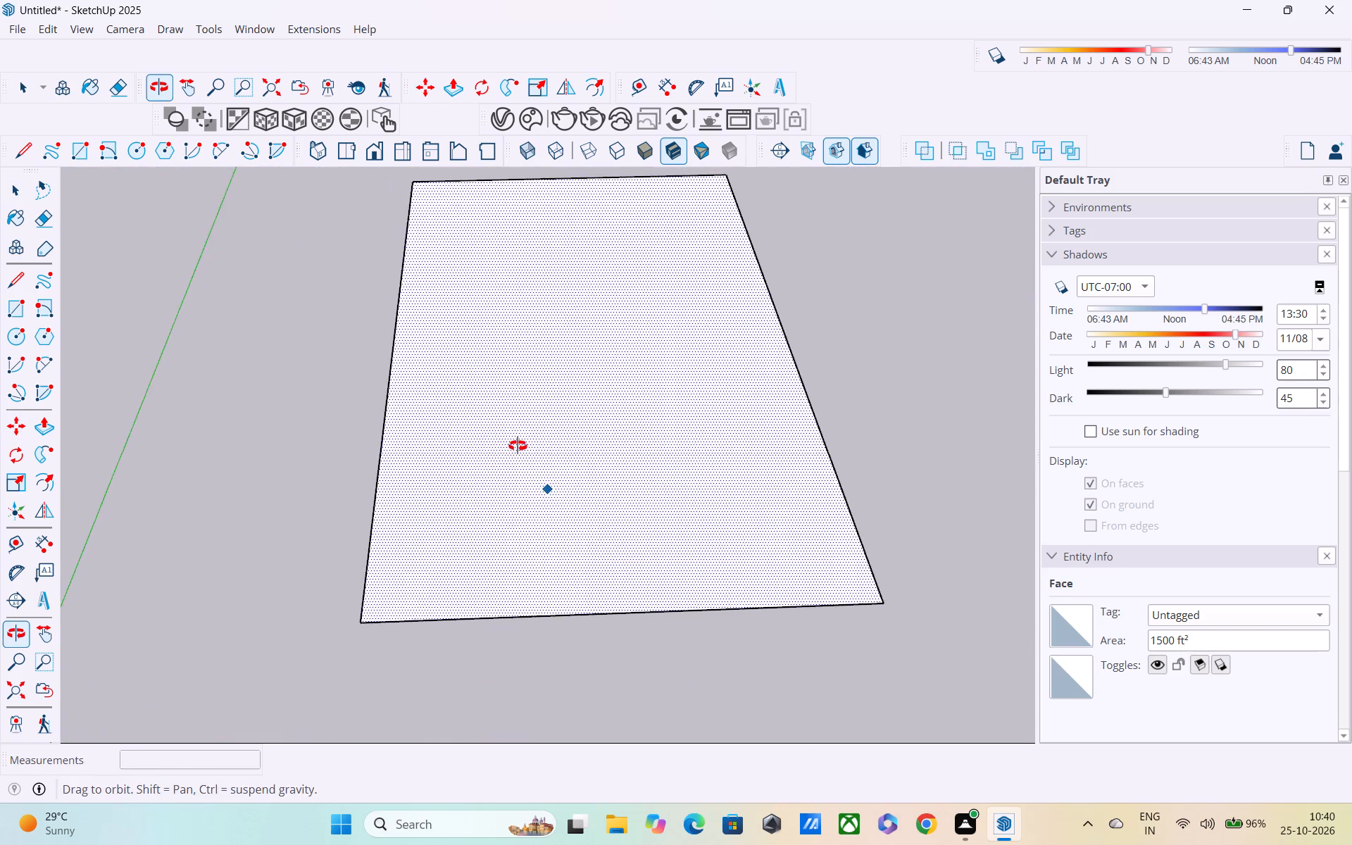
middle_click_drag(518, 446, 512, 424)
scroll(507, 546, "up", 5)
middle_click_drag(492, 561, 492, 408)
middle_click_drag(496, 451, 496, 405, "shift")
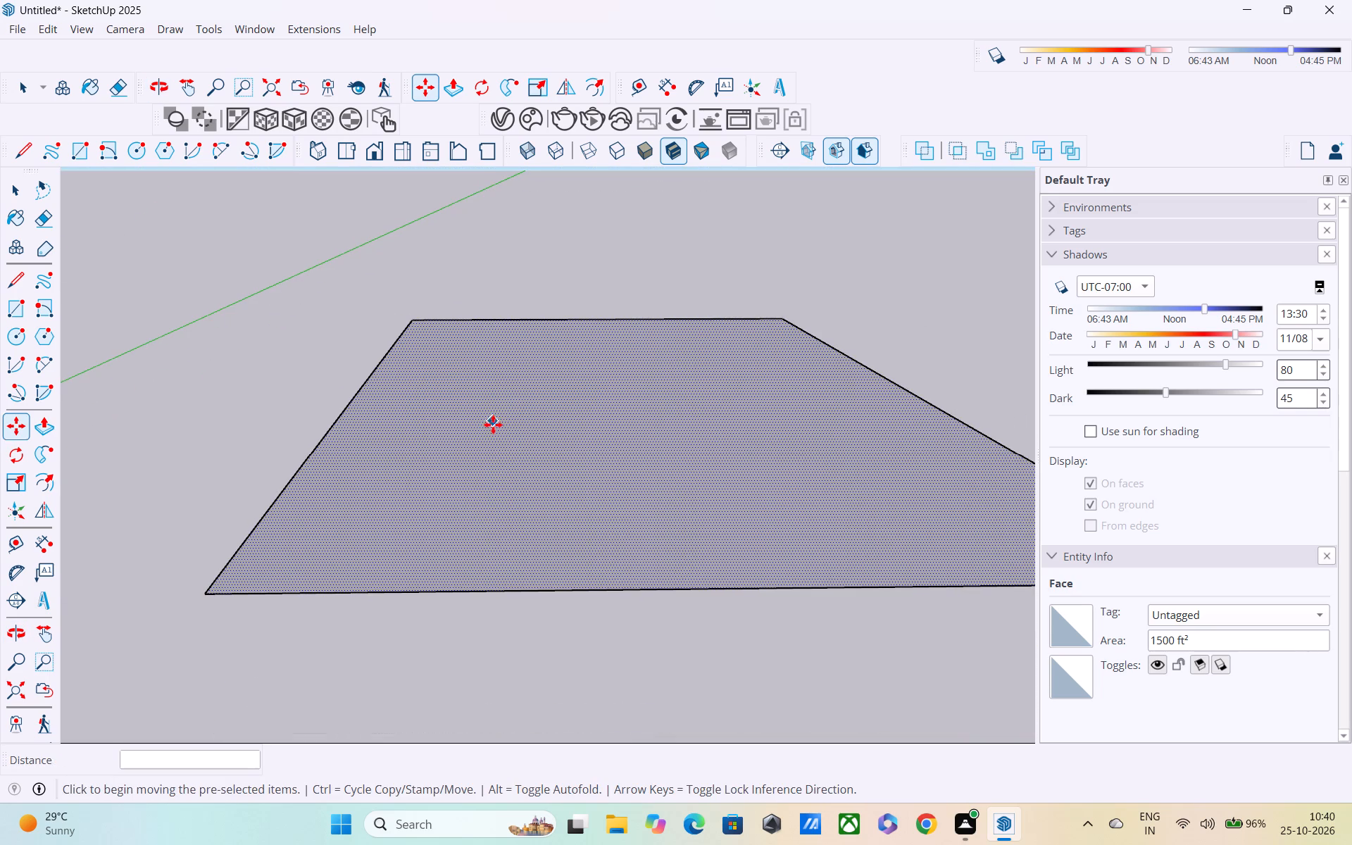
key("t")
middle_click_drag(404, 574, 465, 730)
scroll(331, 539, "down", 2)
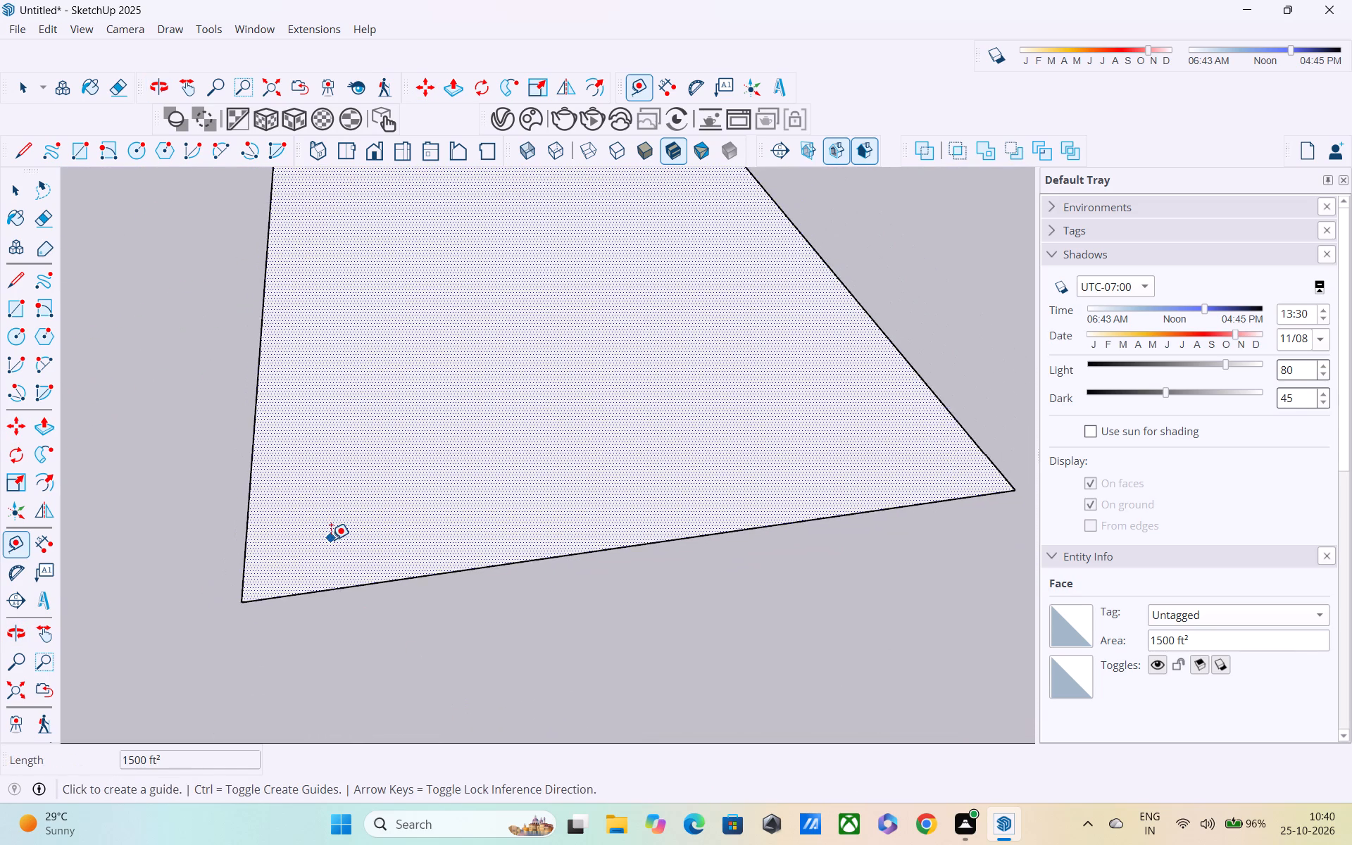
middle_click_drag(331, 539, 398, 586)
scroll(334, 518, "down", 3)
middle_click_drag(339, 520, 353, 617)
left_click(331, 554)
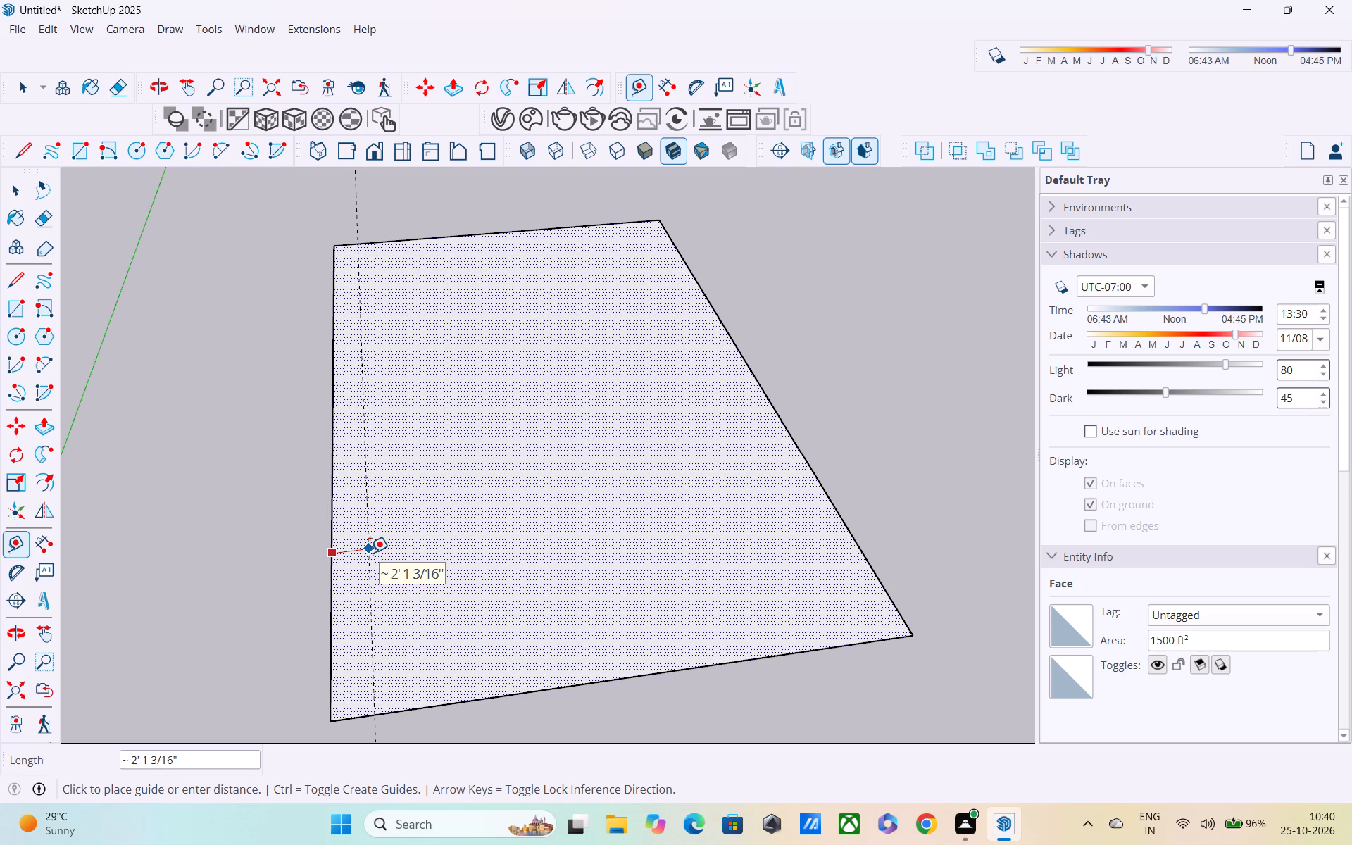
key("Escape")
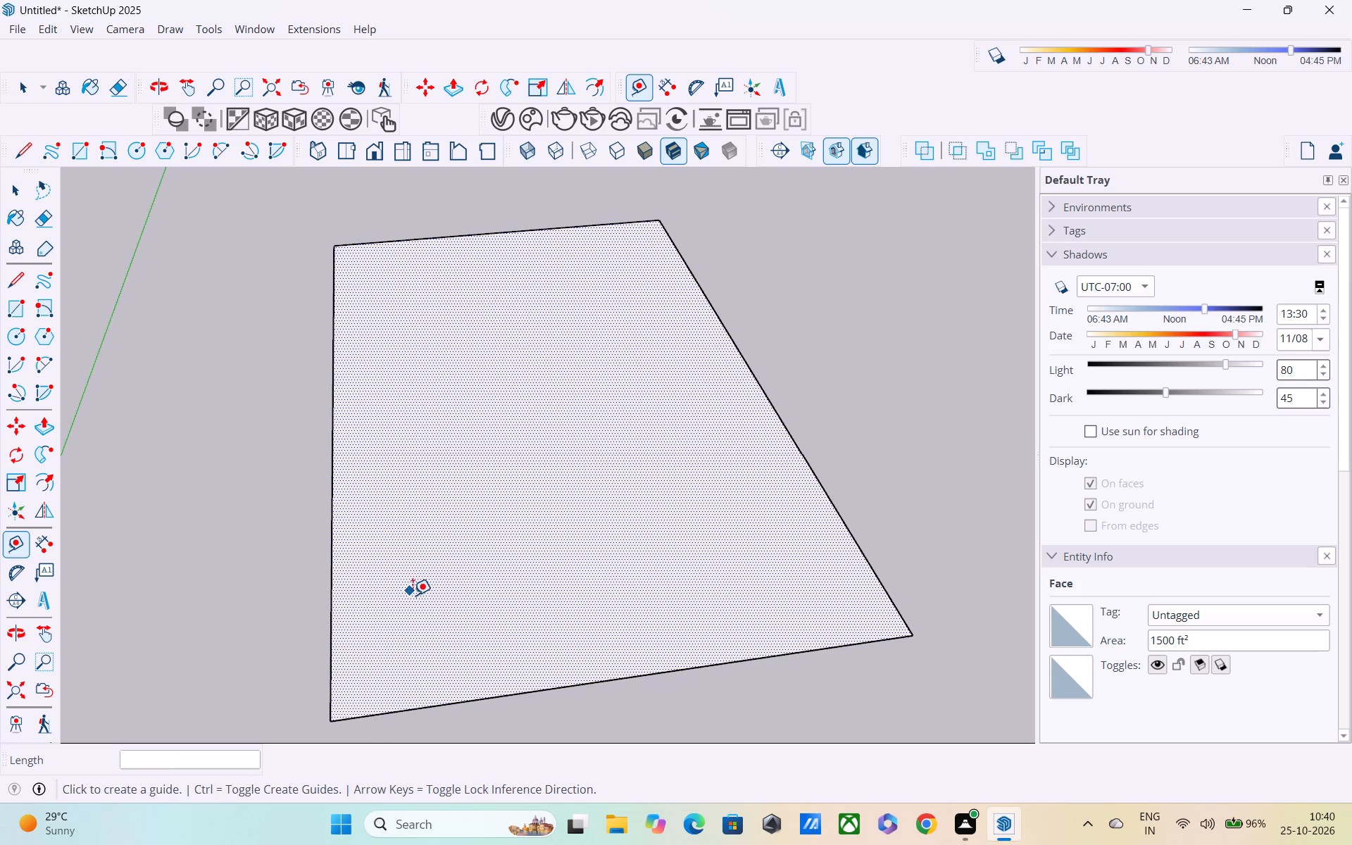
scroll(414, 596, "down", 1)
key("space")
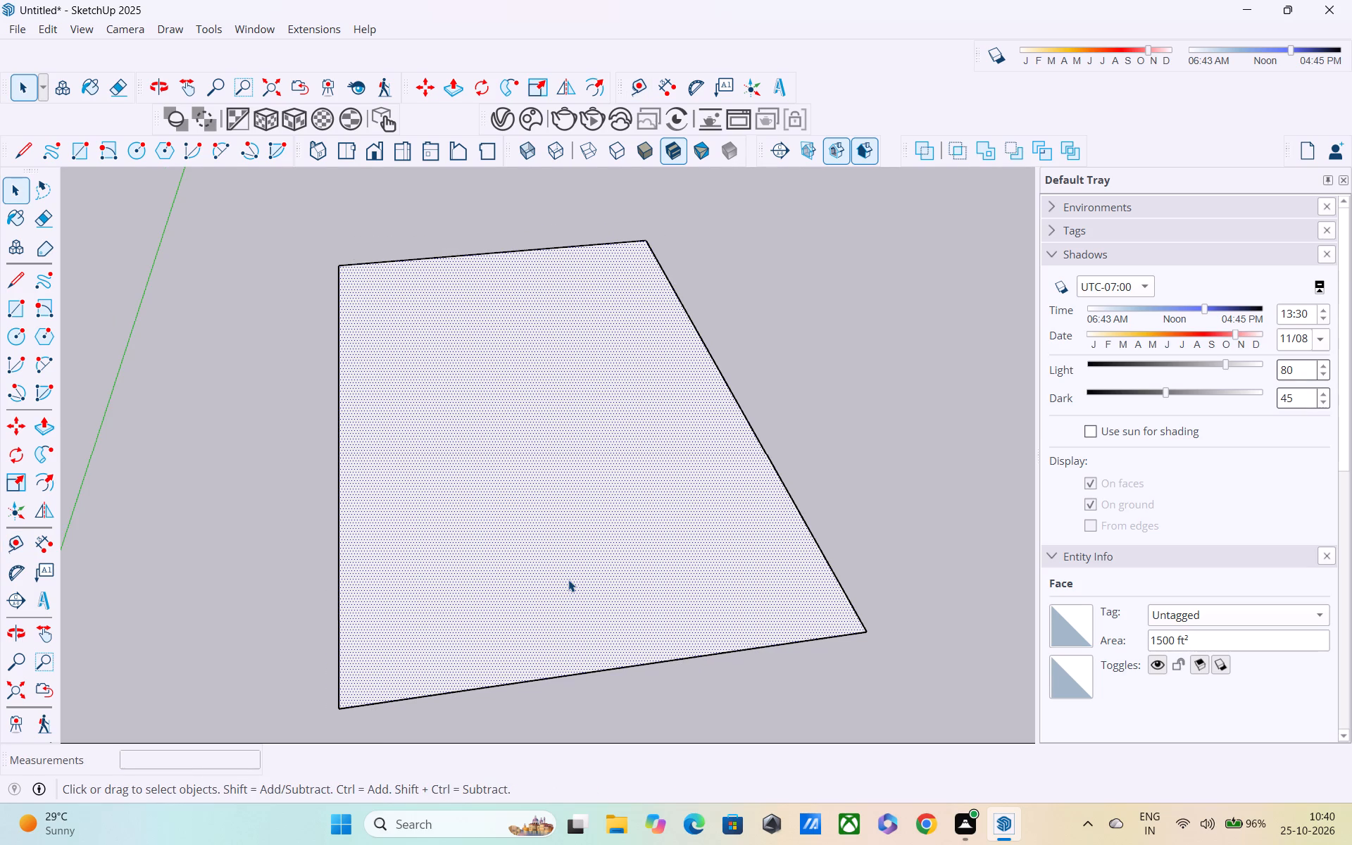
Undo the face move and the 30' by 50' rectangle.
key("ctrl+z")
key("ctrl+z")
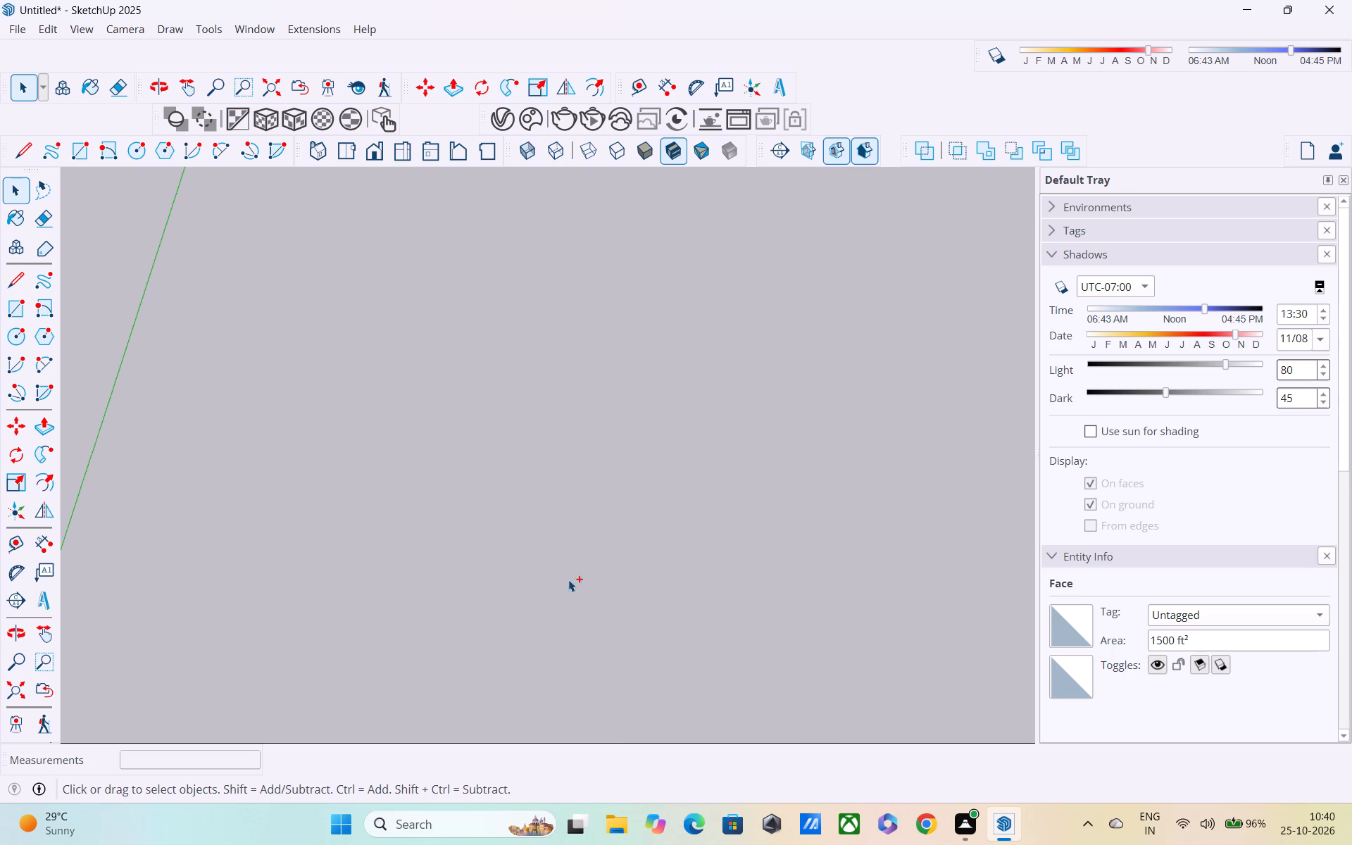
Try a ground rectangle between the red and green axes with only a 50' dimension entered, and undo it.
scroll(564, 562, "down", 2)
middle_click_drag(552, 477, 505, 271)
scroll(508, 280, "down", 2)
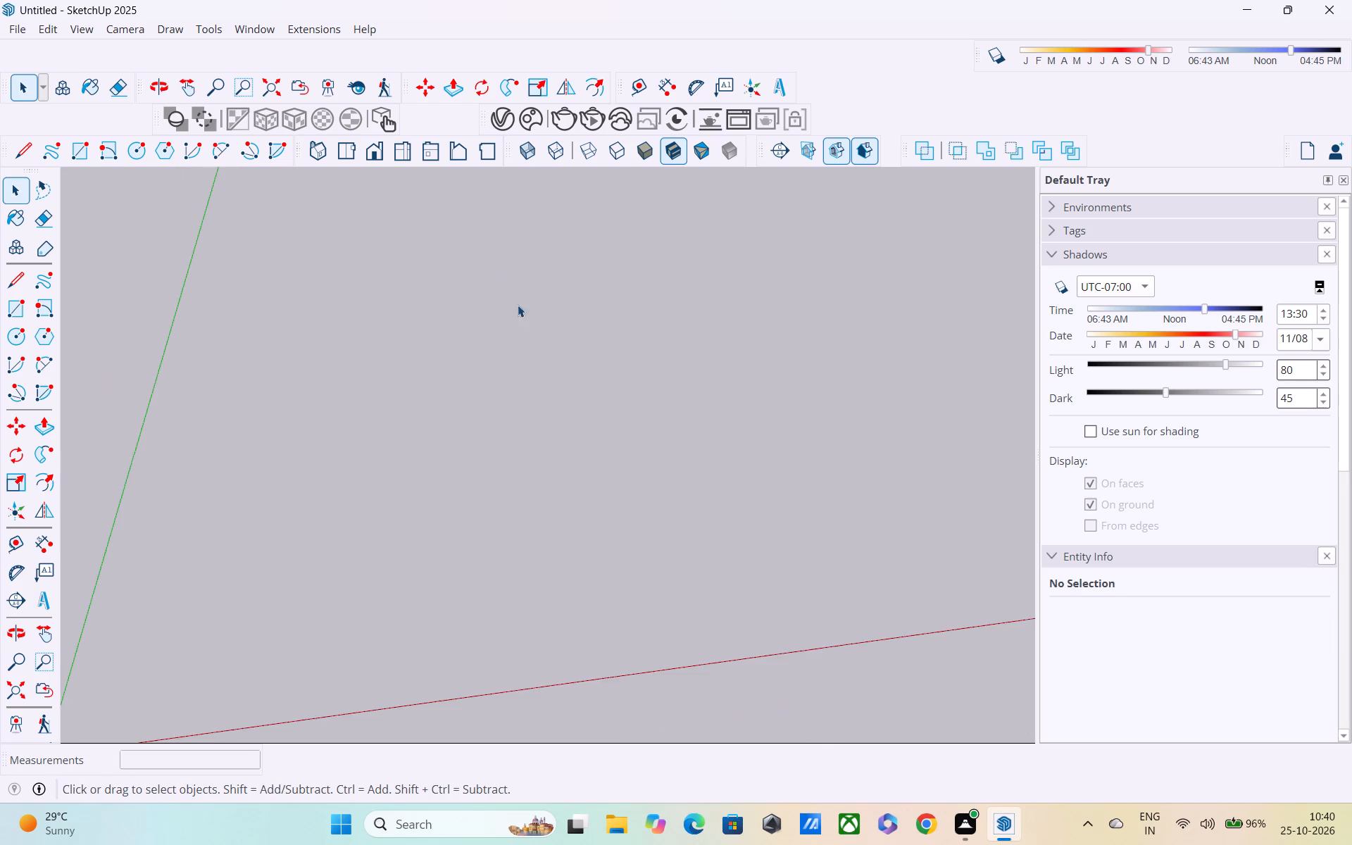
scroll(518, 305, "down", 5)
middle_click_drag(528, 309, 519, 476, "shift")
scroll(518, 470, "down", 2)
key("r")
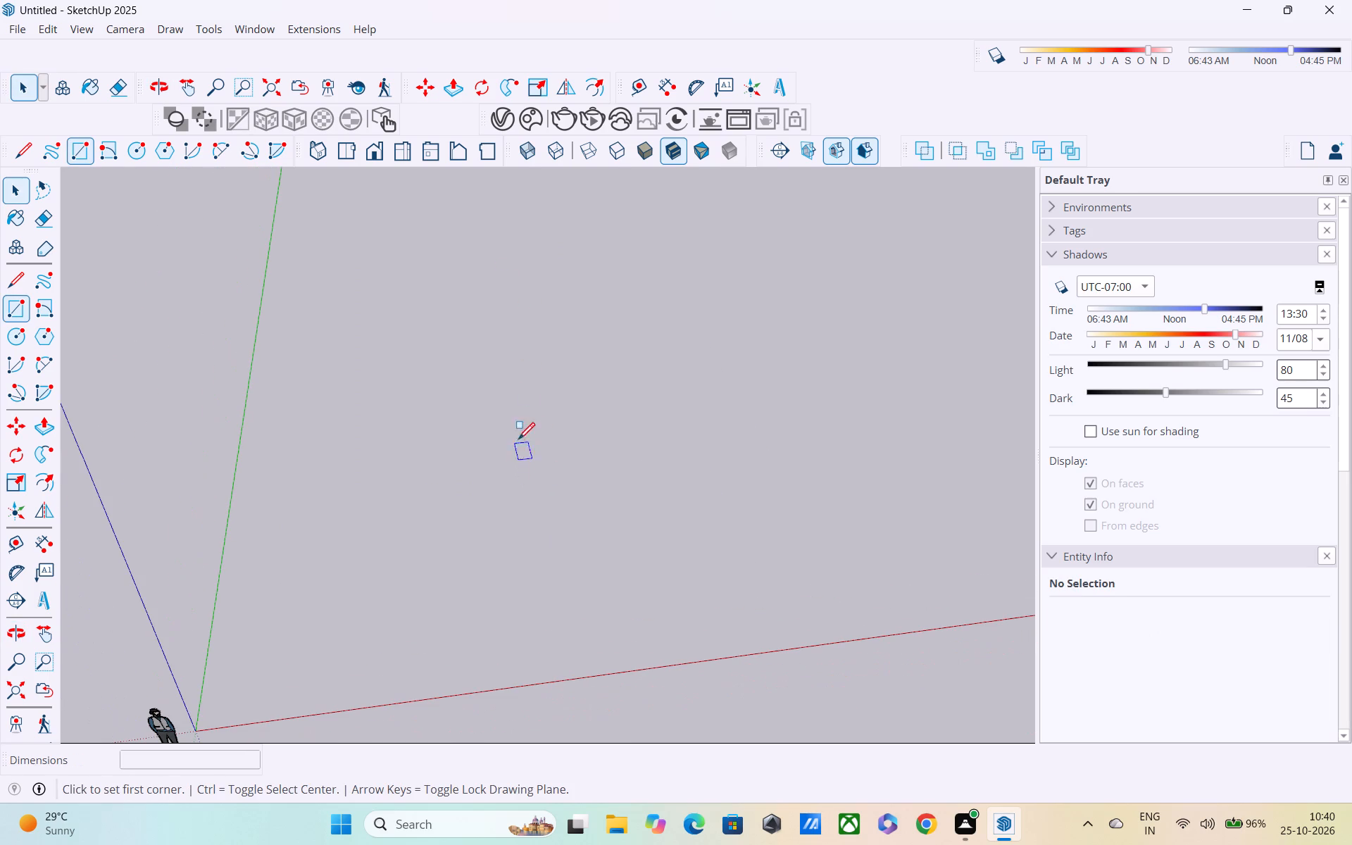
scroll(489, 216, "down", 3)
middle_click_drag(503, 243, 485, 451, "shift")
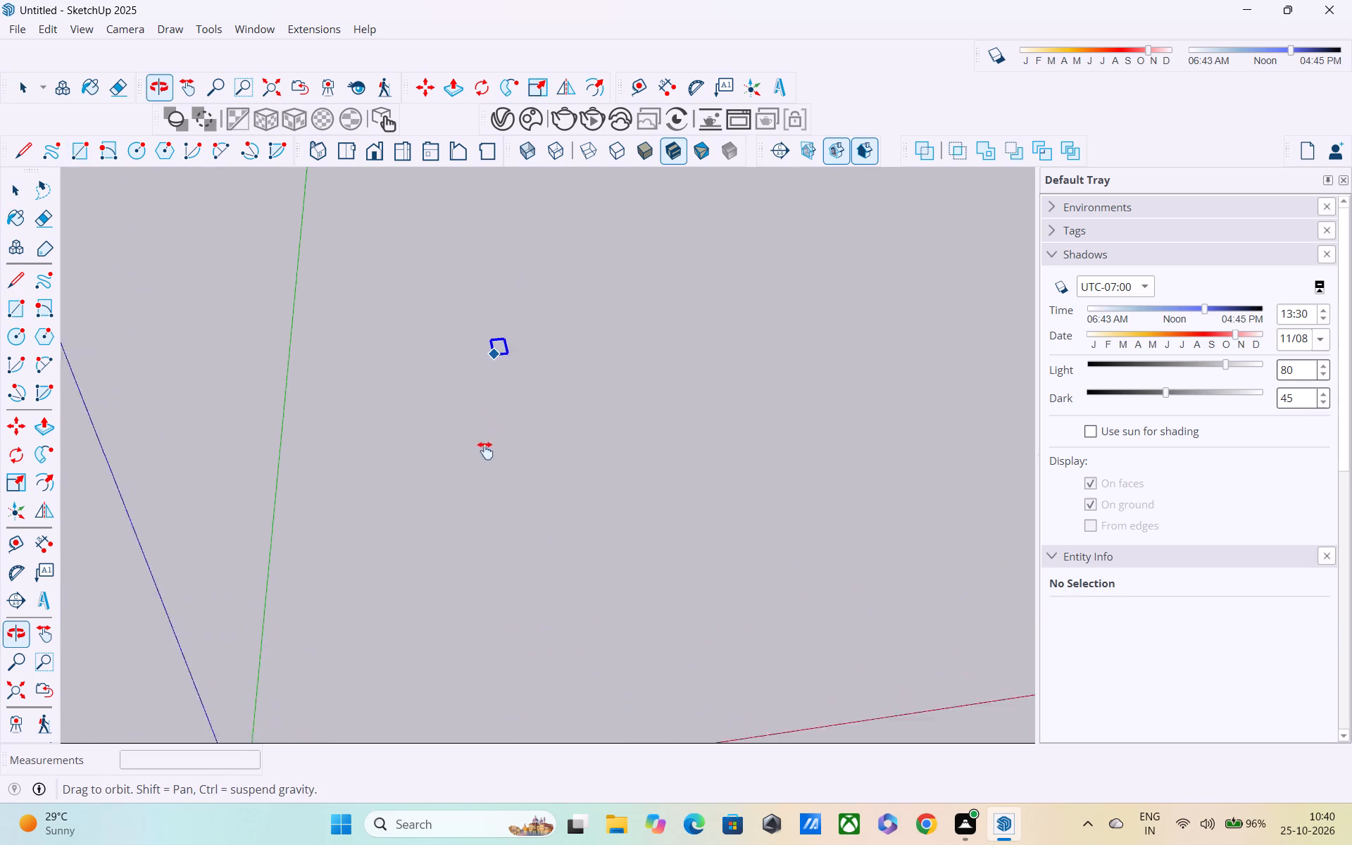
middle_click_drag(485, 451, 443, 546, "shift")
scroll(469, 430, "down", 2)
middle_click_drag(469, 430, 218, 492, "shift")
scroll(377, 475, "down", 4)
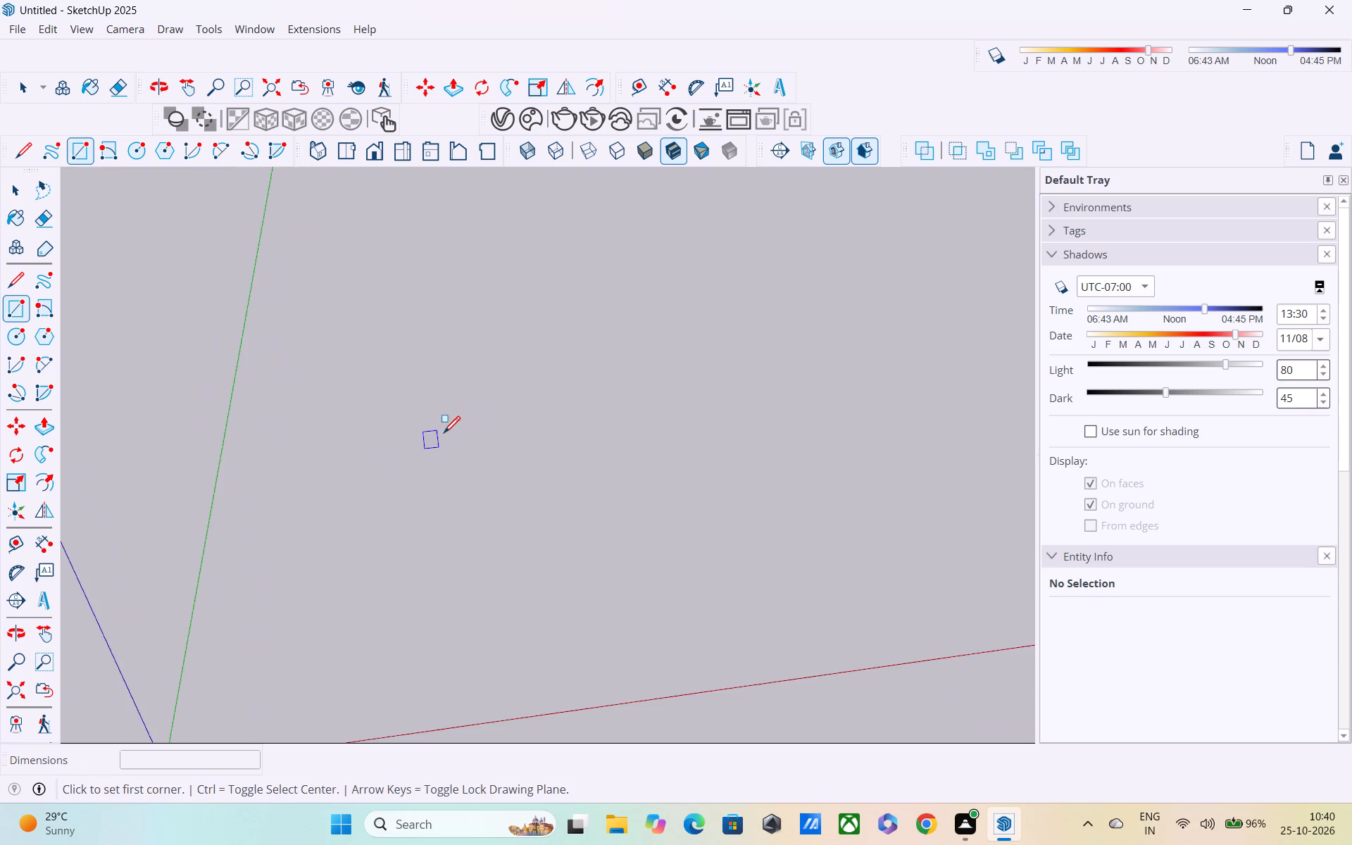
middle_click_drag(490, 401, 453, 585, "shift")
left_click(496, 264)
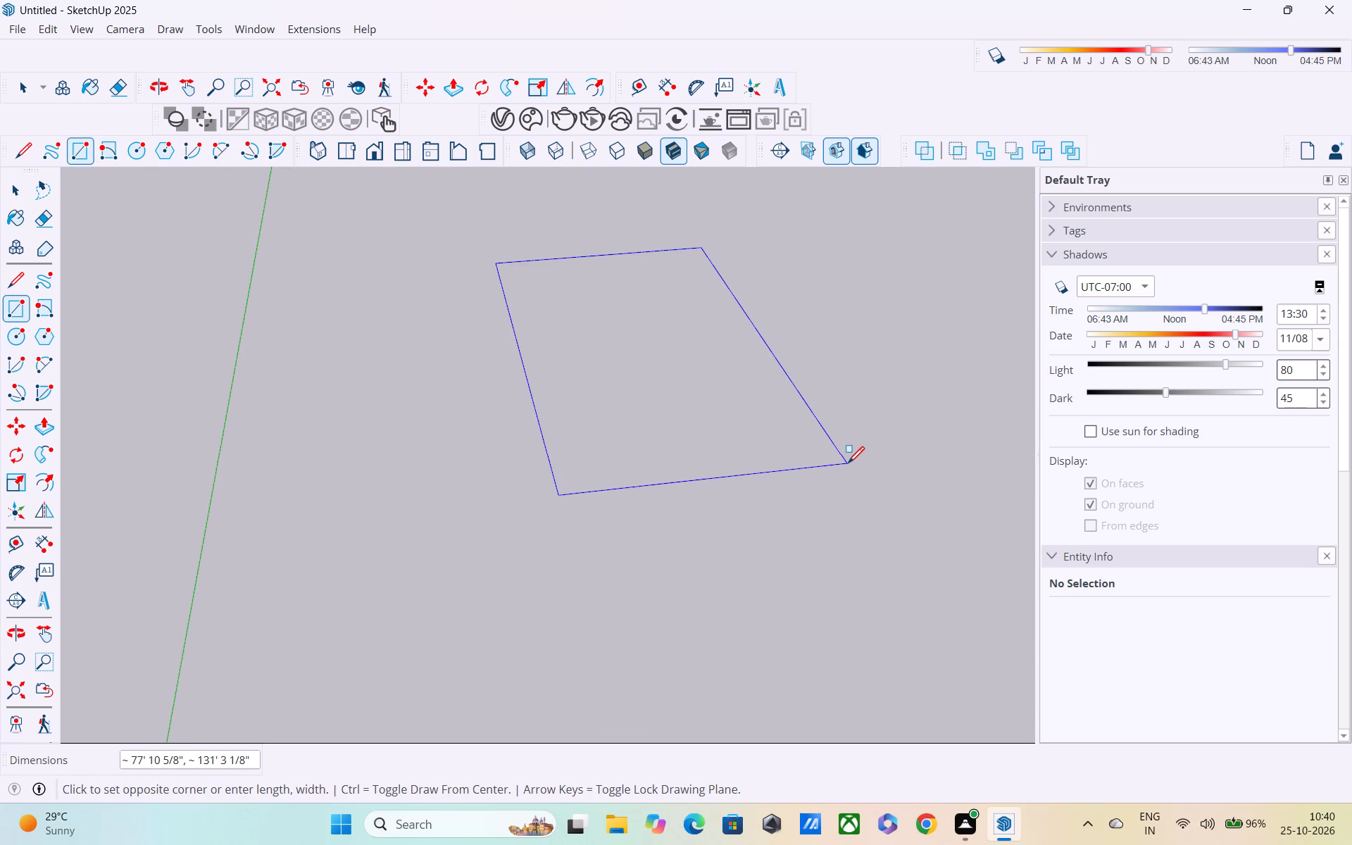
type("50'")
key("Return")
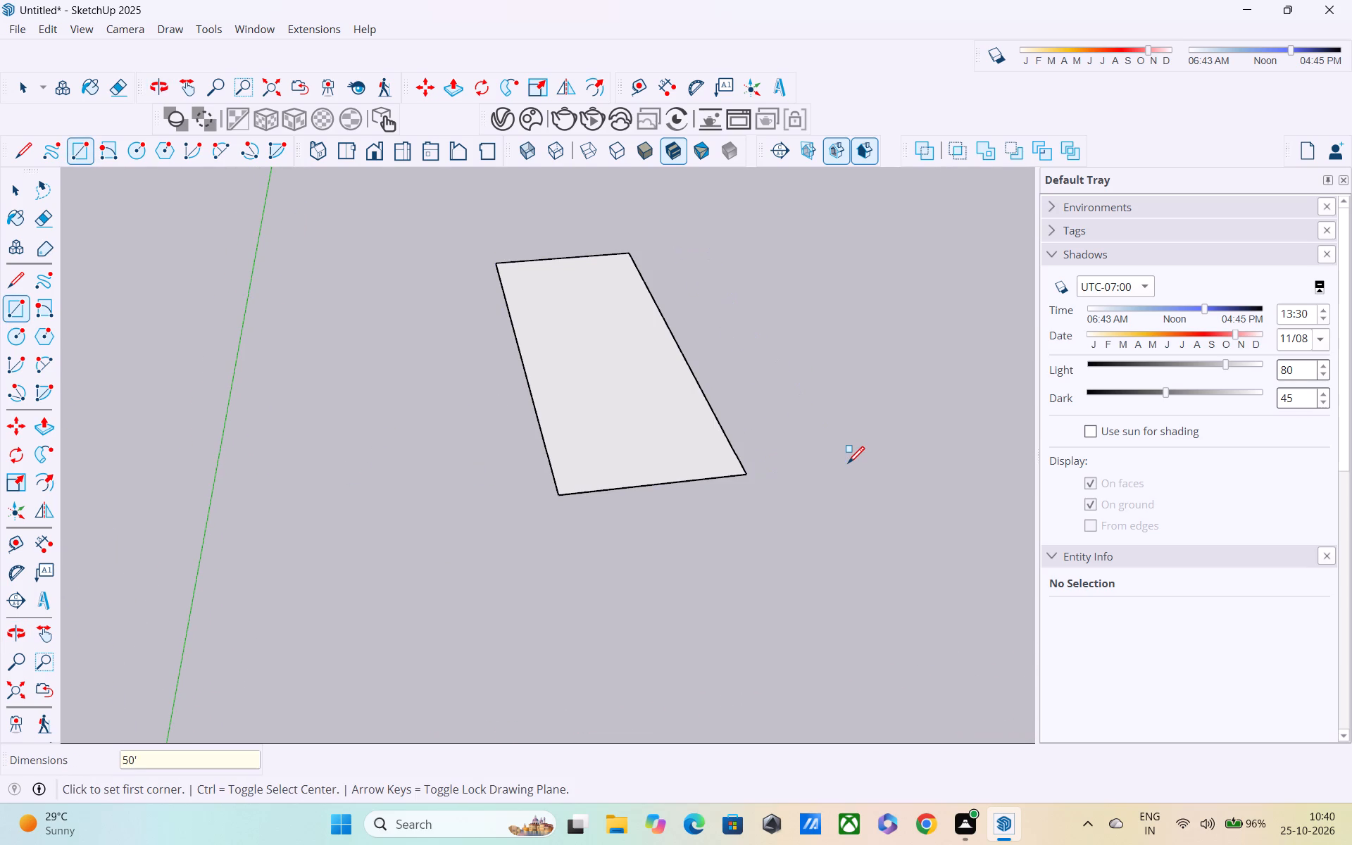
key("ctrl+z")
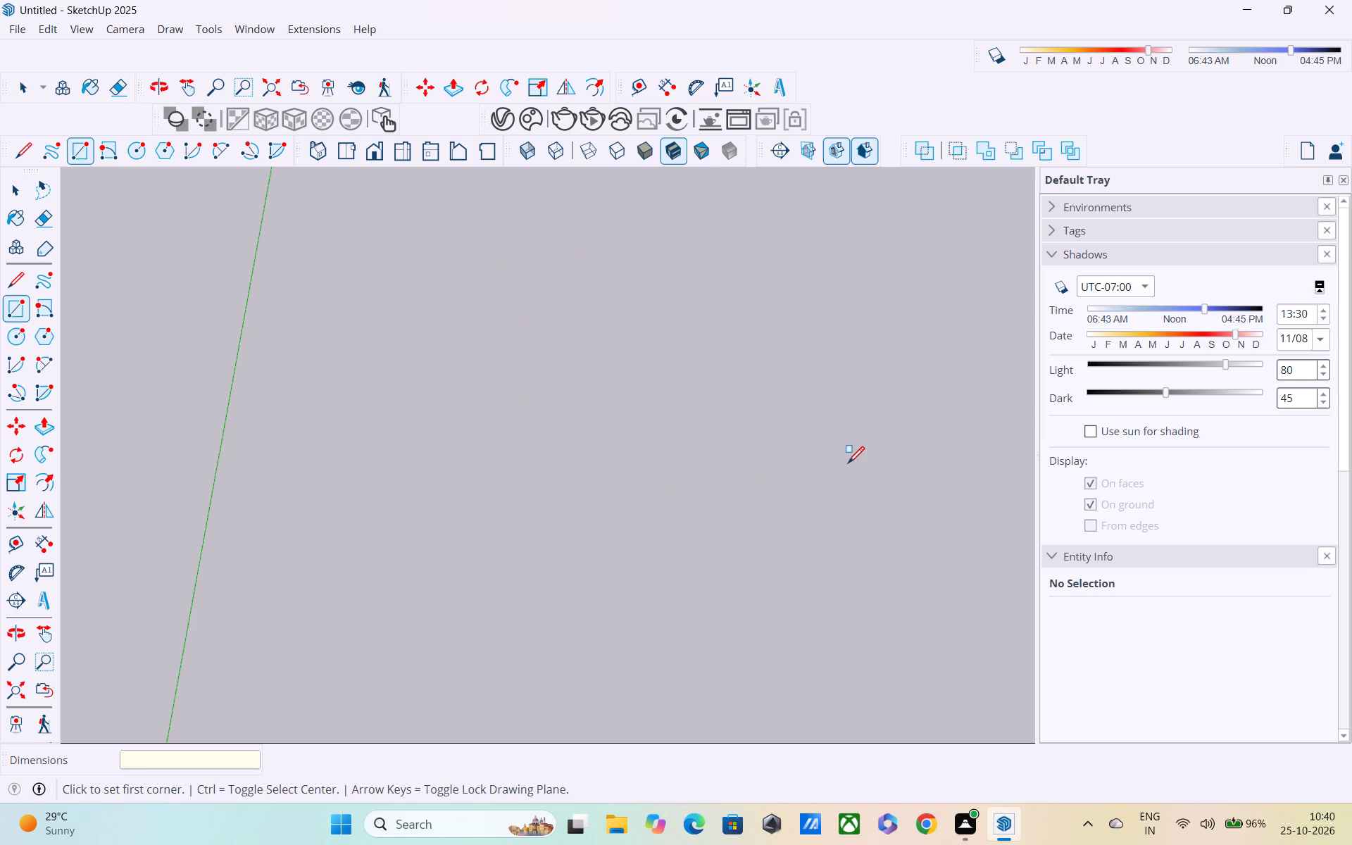
Draw a 50' by 60' rectangle on the ground between the red and green axes.
left_click(534, 285)
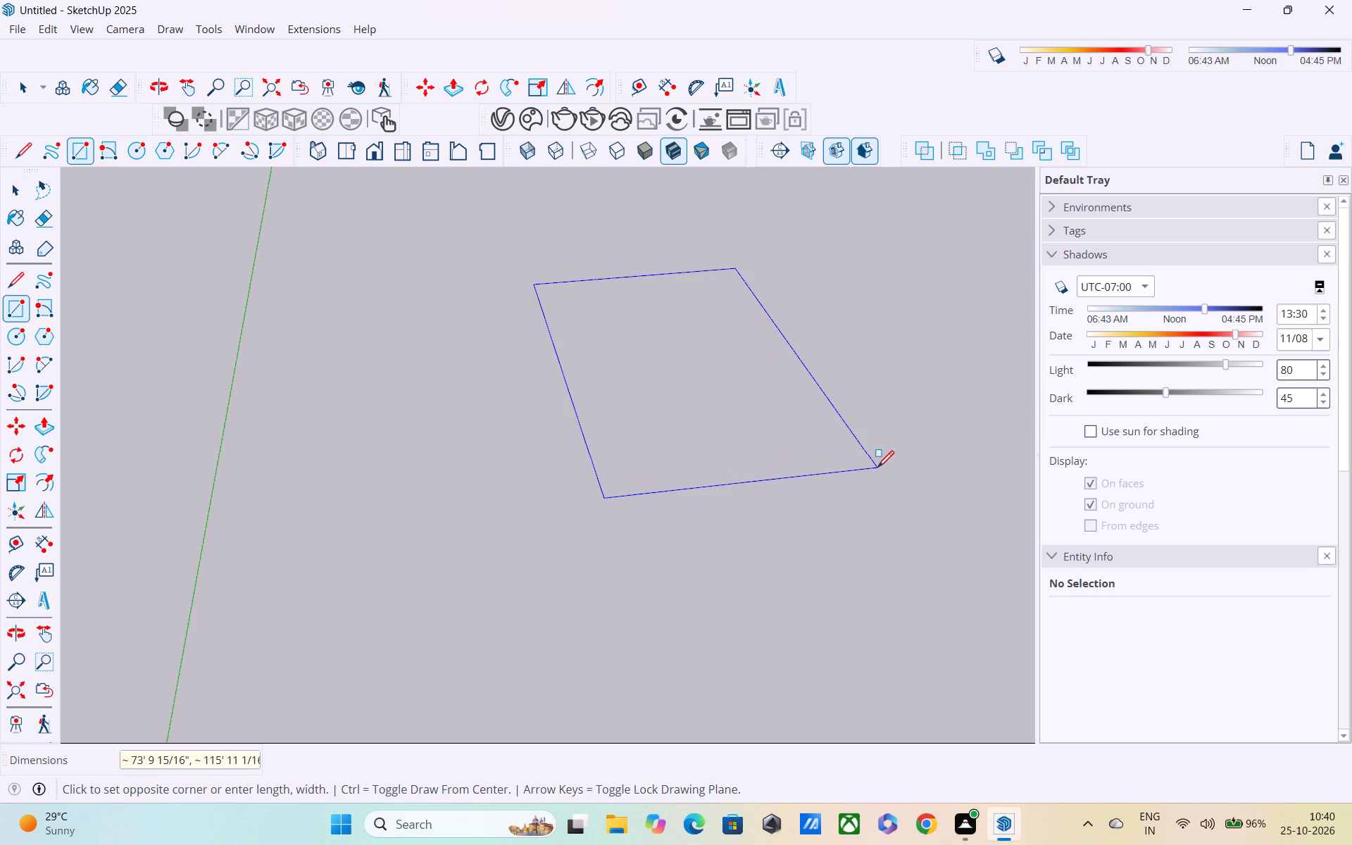
type("50'")
type(",60'")
key("Return")
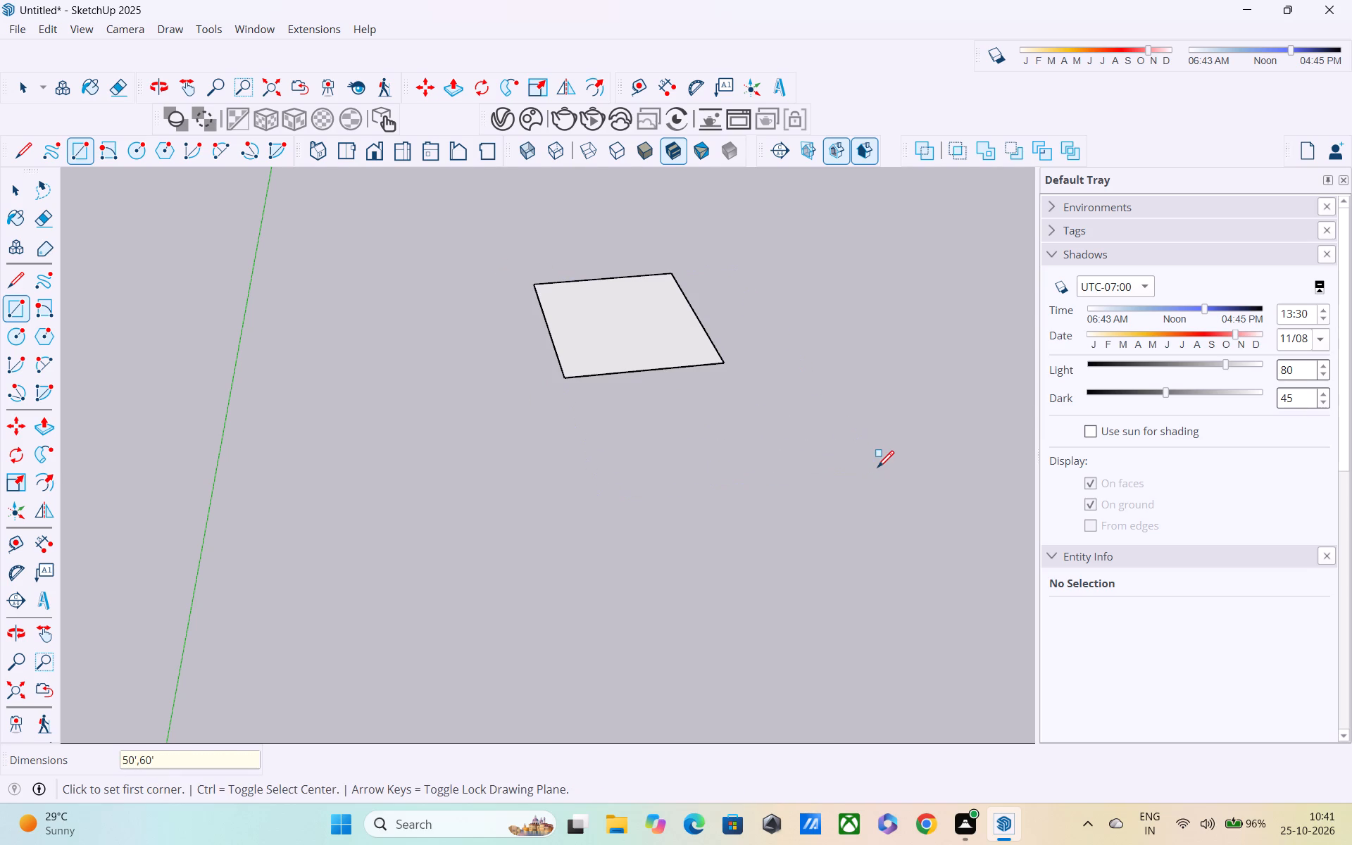
Place a Tape Measure guide 9" inside the rectangle's 60' edge nearest the green axis.
scroll(611, 356, "up", 1)
middle_click_drag(599, 339, 583, 413)
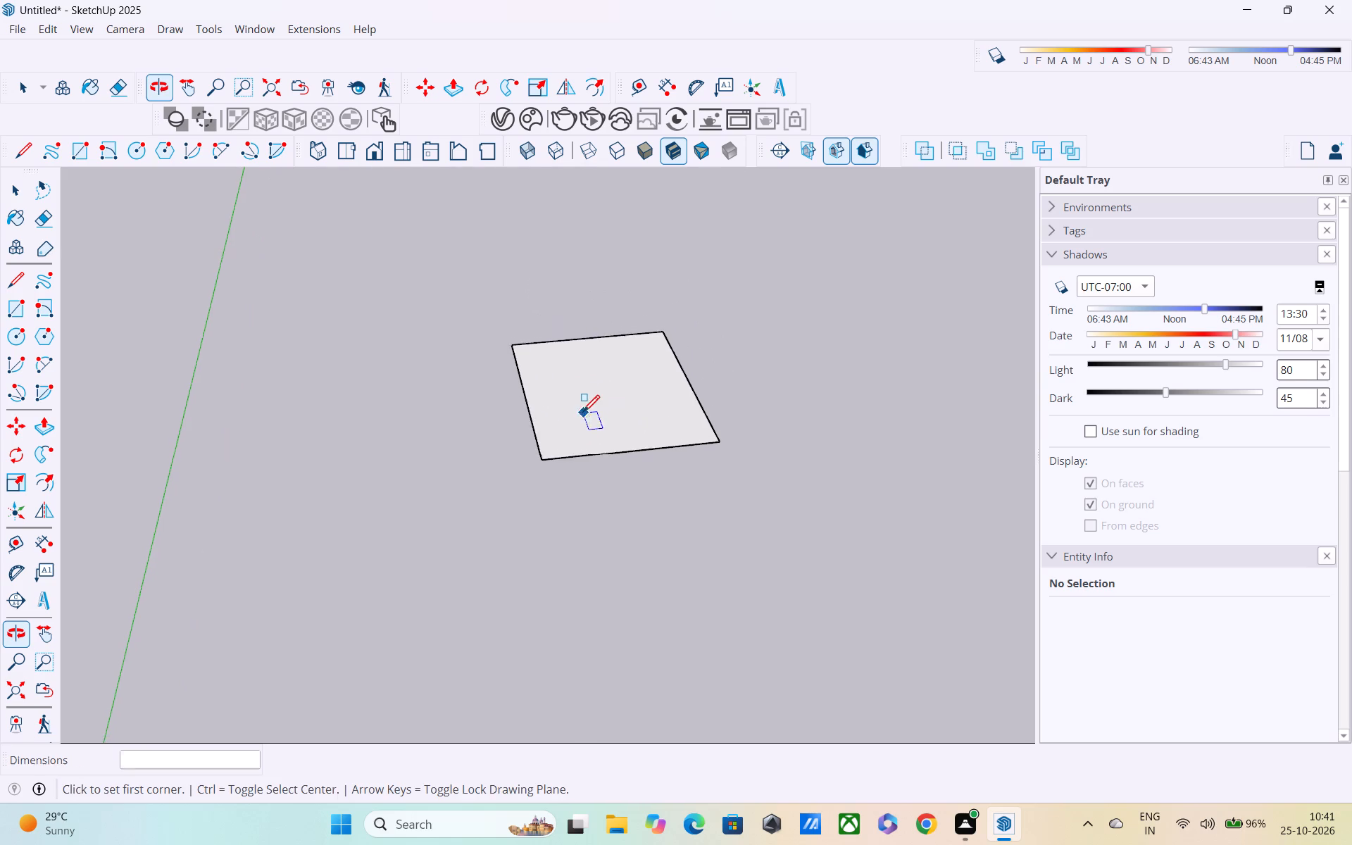
scroll(582, 414, "up", 4)
middle_click_drag(582, 414, 499, 351)
scroll(532, 362, "up", 4)
middle_click_drag(532, 362, 551, 479)
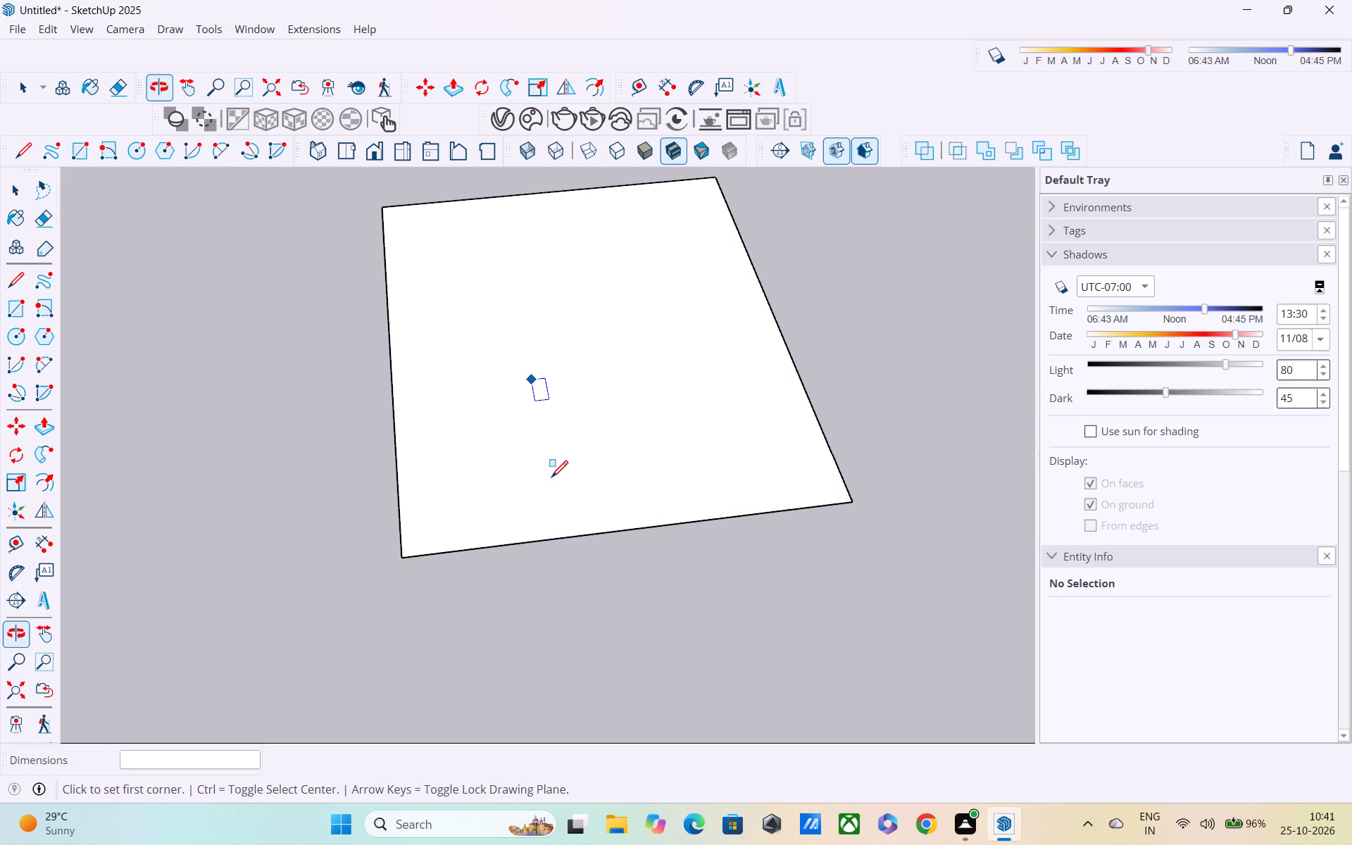
scroll(499, 470, "up", 2)
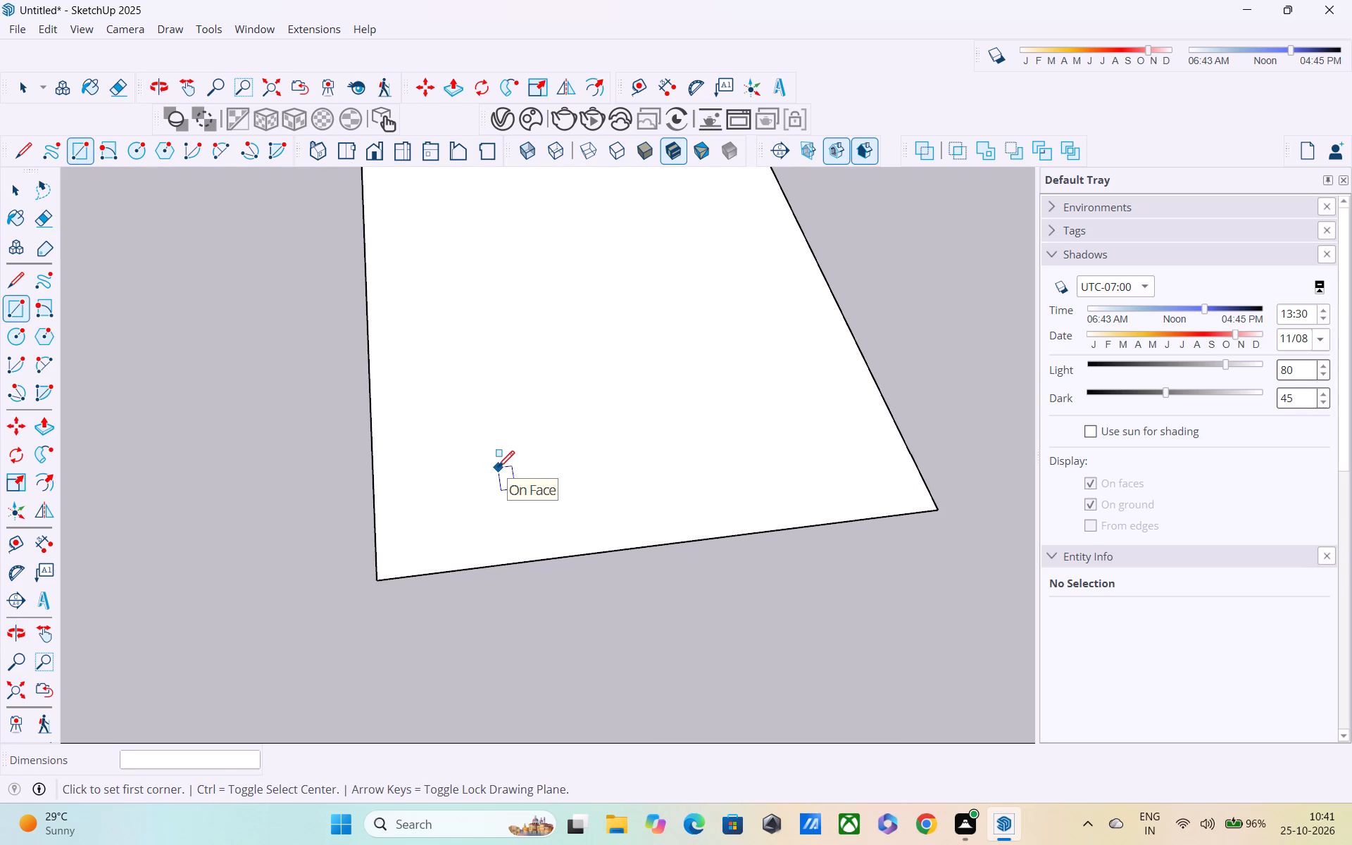
middle_click_drag(498, 469, 507, 494)
middle_click_drag(507, 494, 542, 575, "shift")
scroll(542, 572, "down", 2)
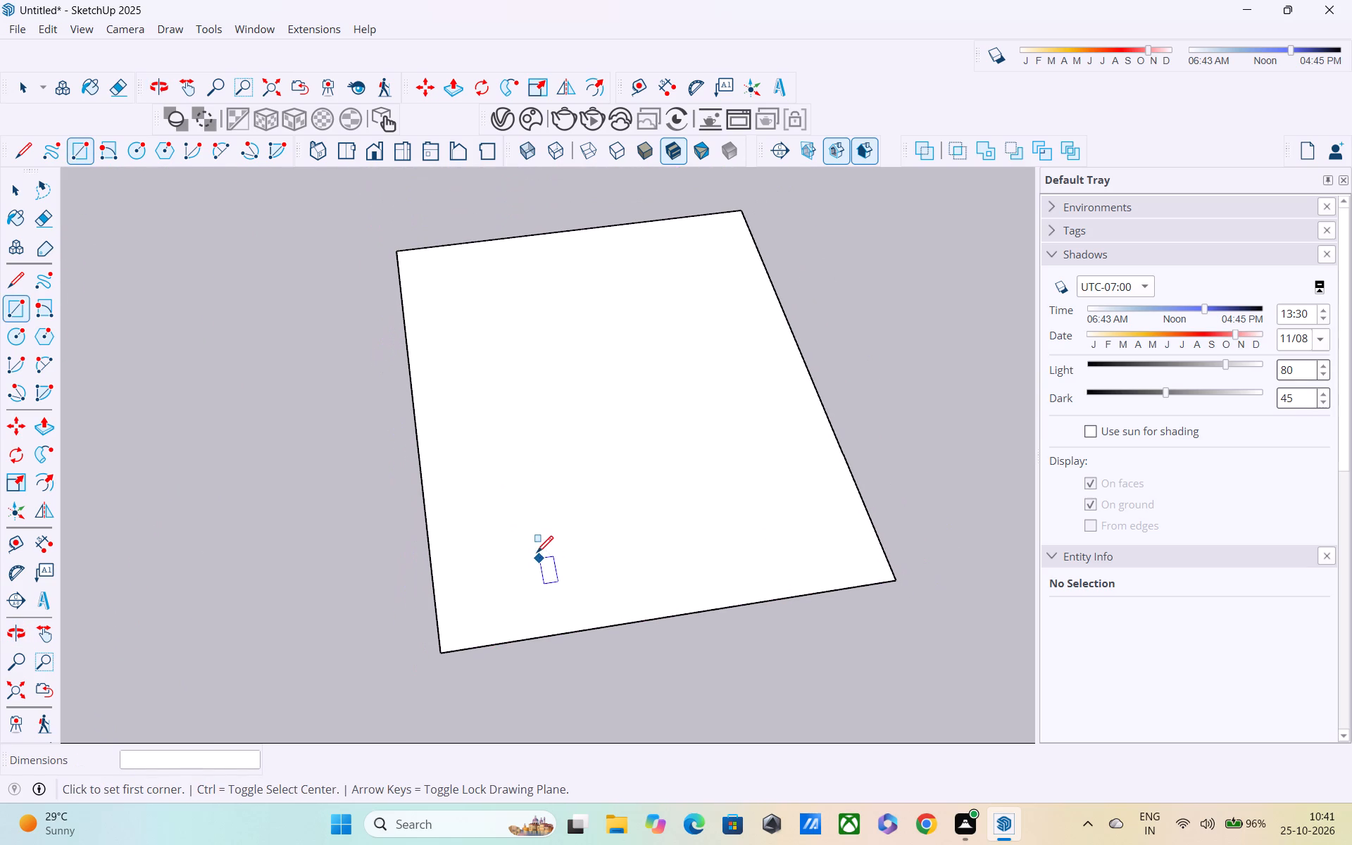
key("space")
key("t")
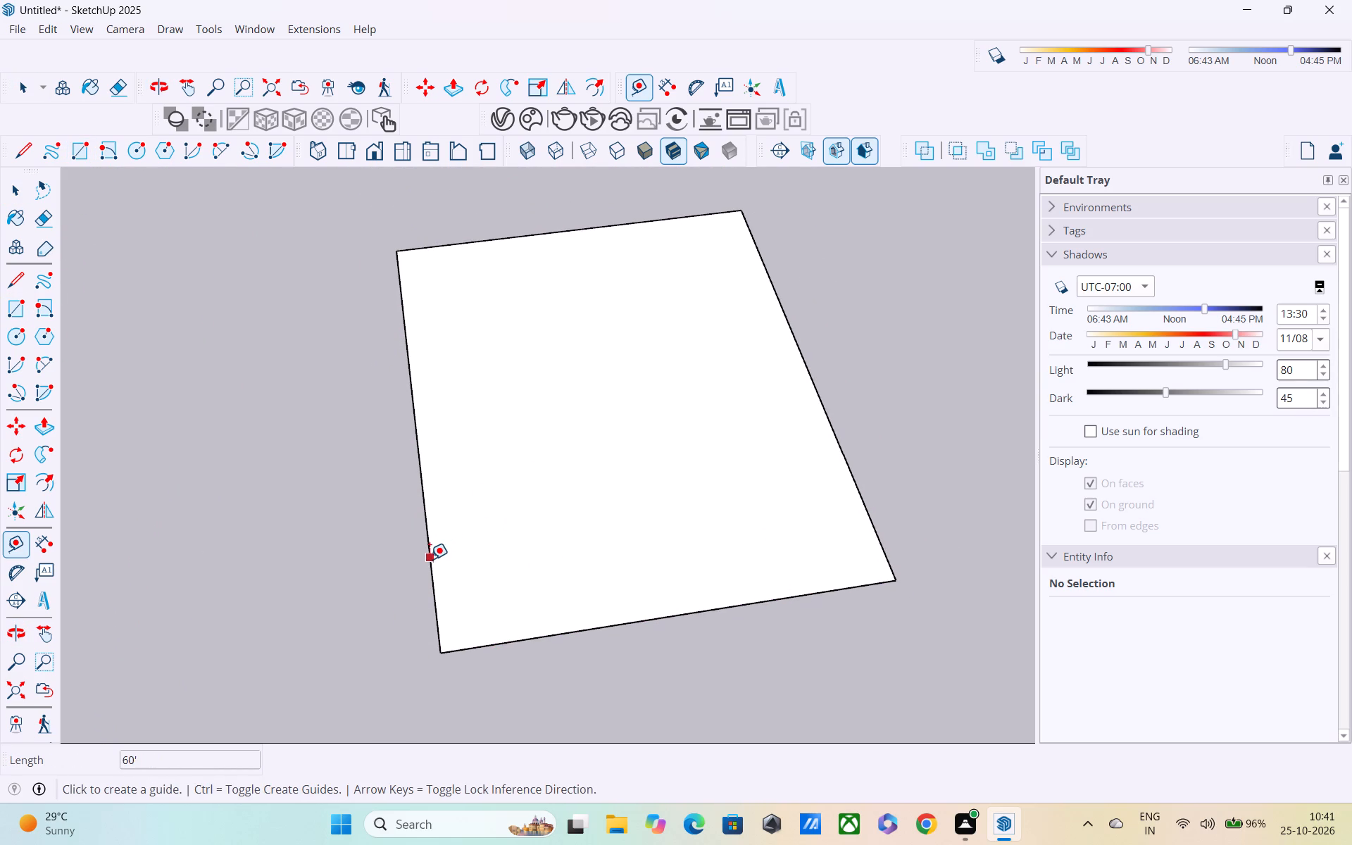
left_click(430, 559)
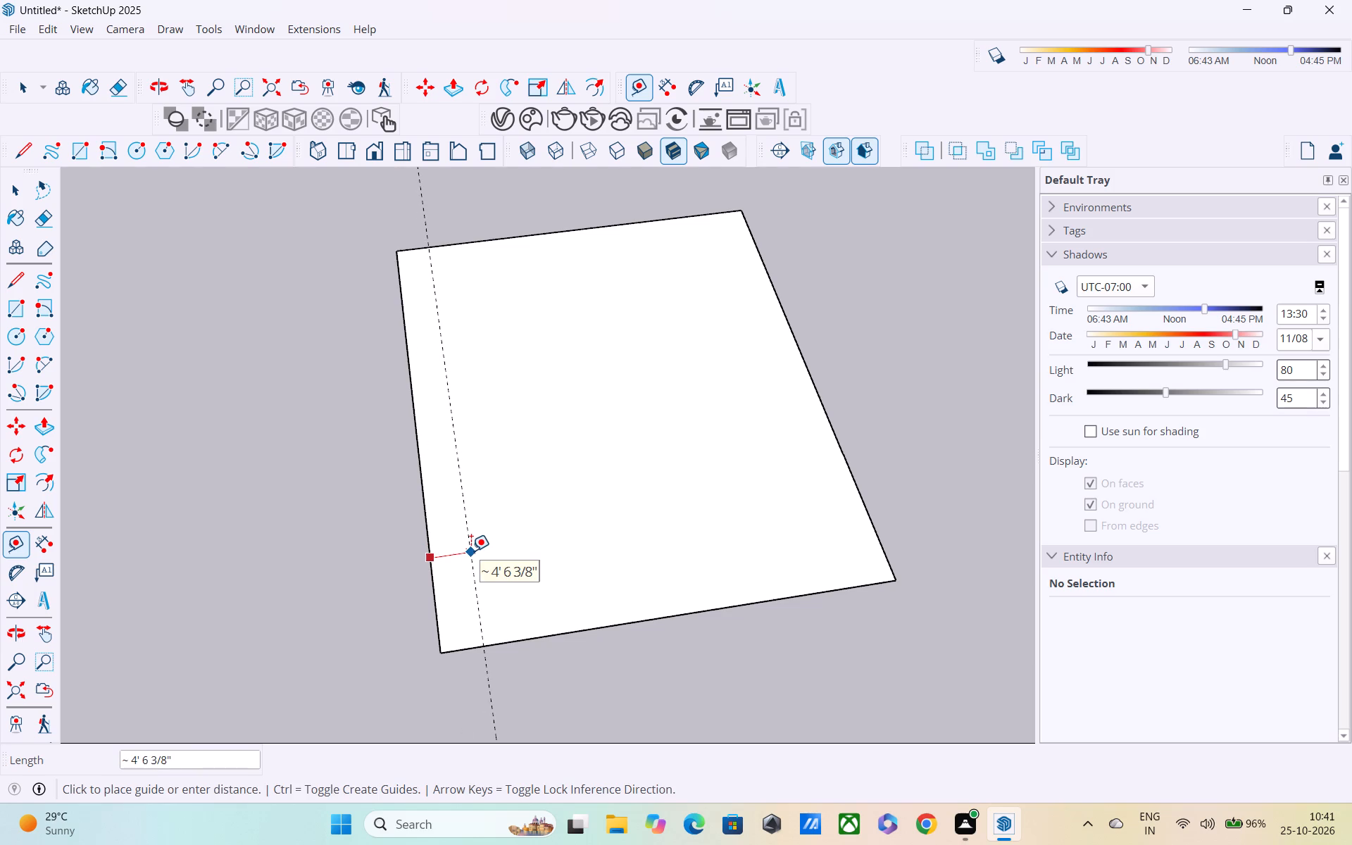
key("9")
key("shift+quotedbl")
key("Return")
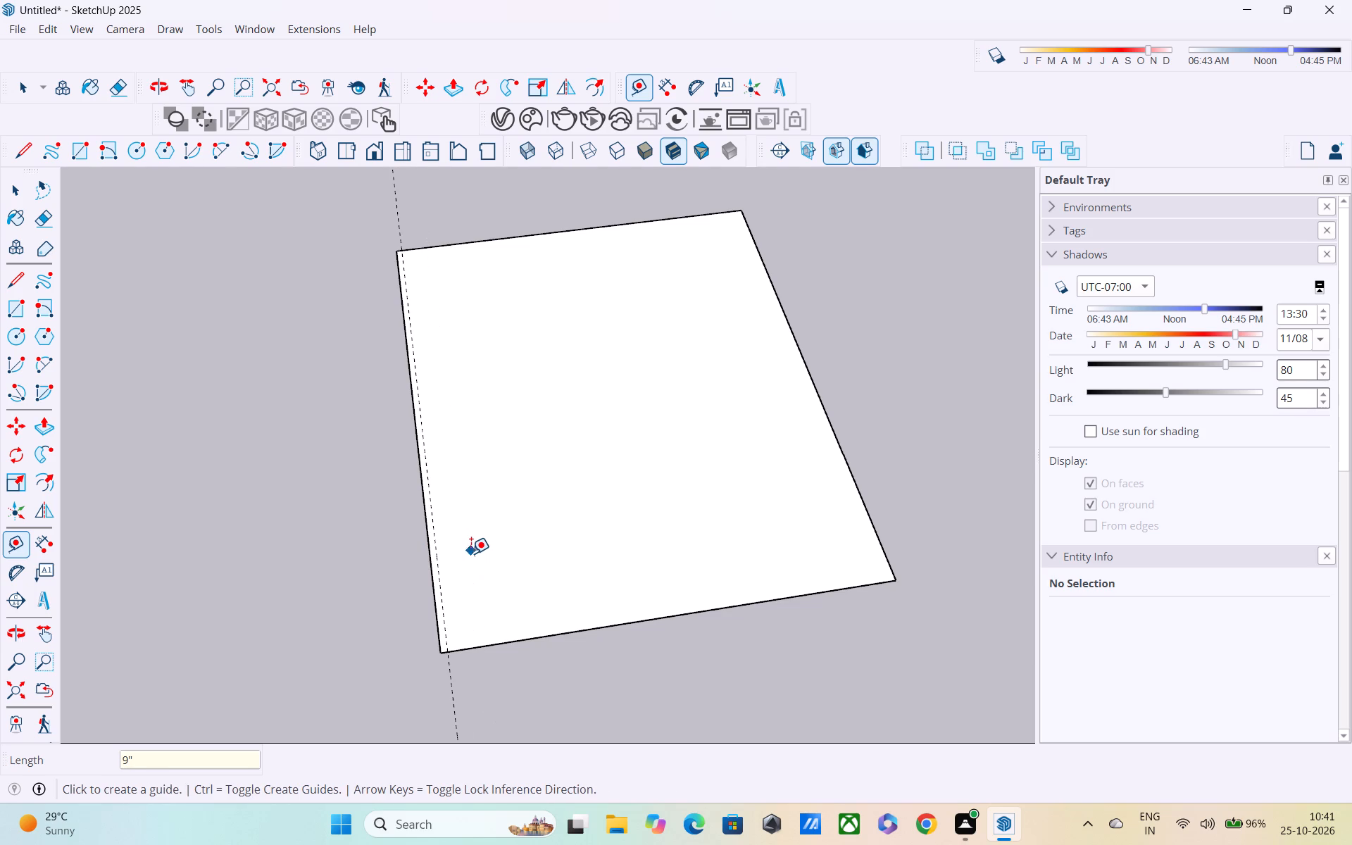
Add a parallel guide 10' inward from the 9" guide, and another 9" beyond it.
left_click(430, 503)
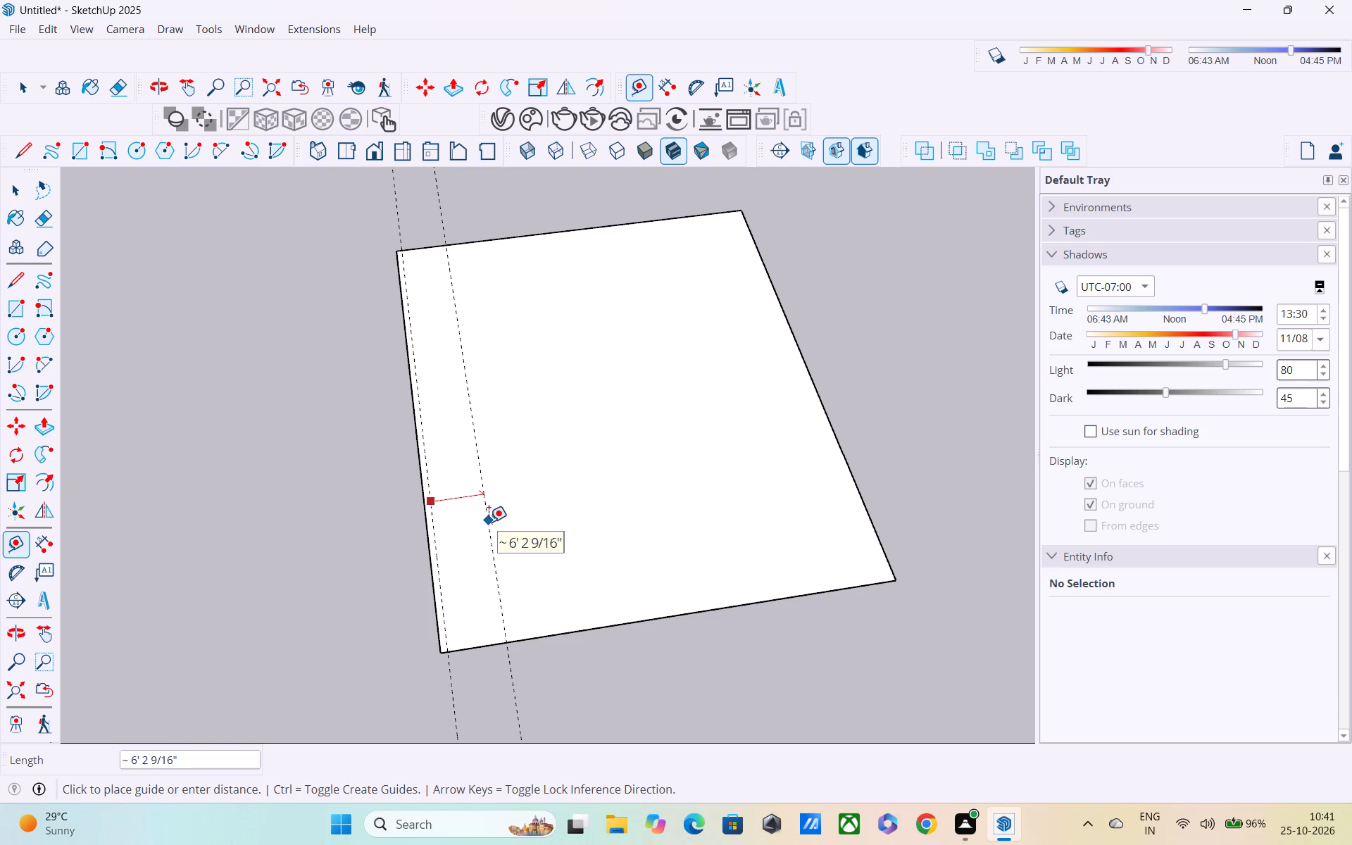
type("10'")
key("Return")
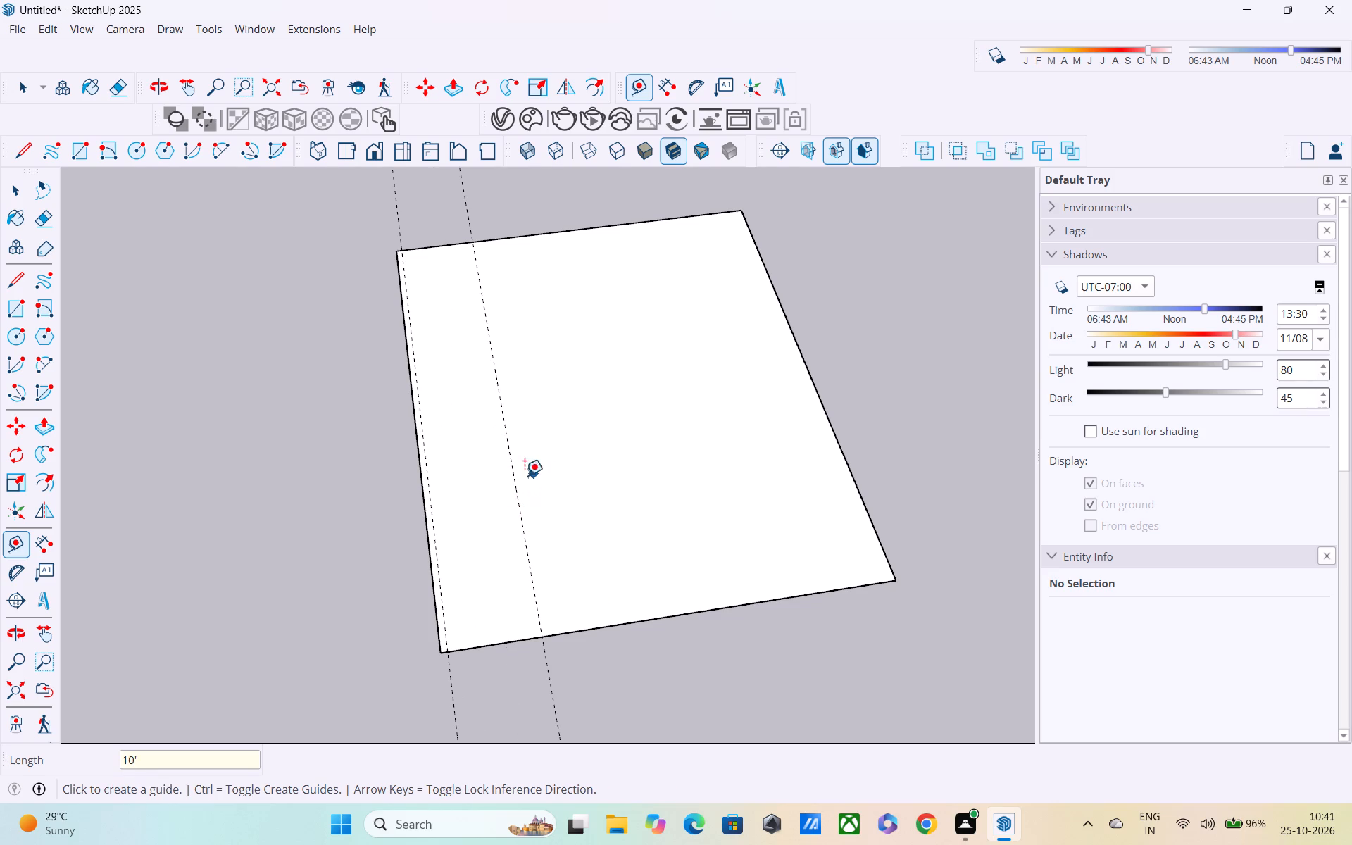
left_click(515, 482)
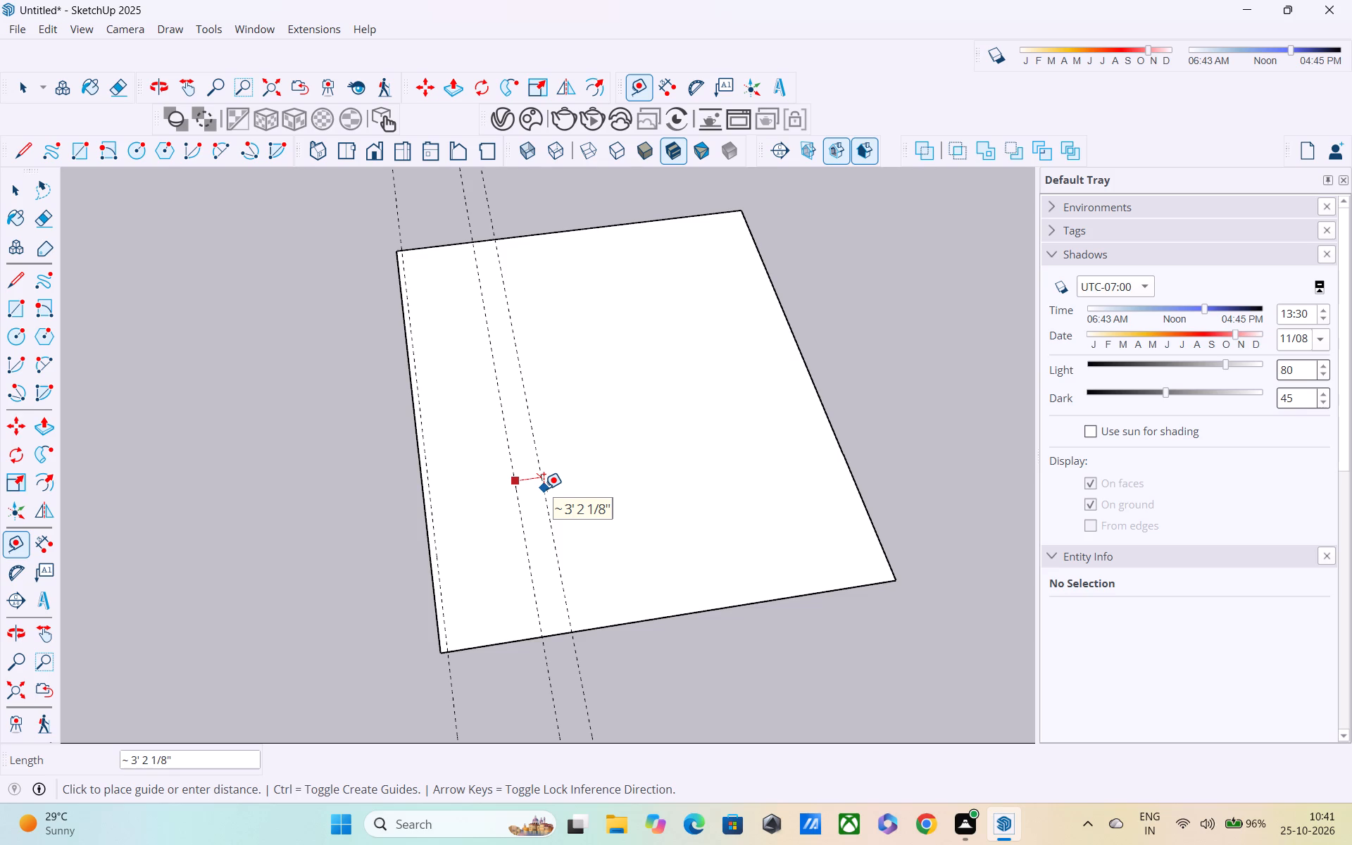
type("9\"")
key("Return")
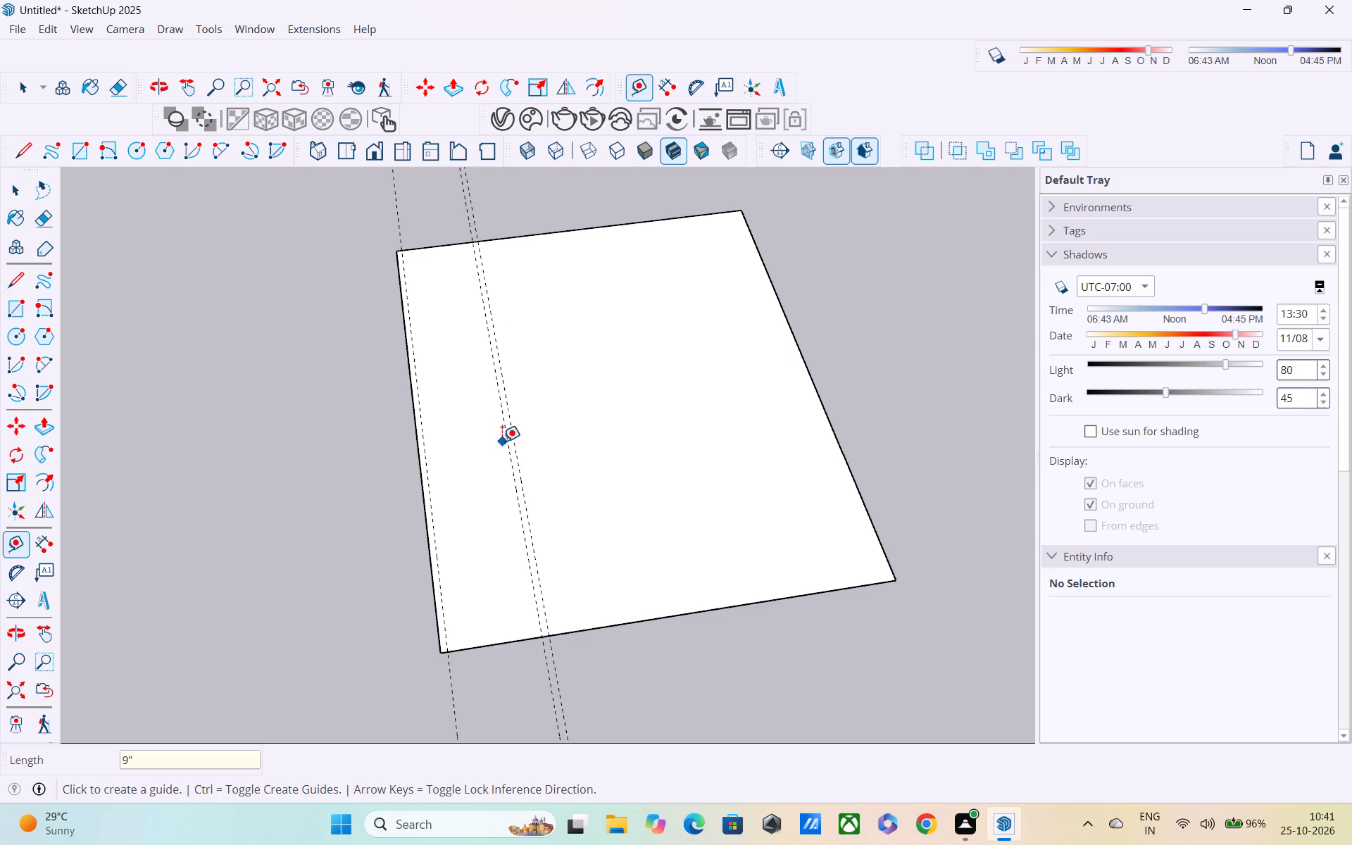
Measure along the near 50' edge from the innermost guide to the opposite corner, without placing a guide.
left_click(526, 487)
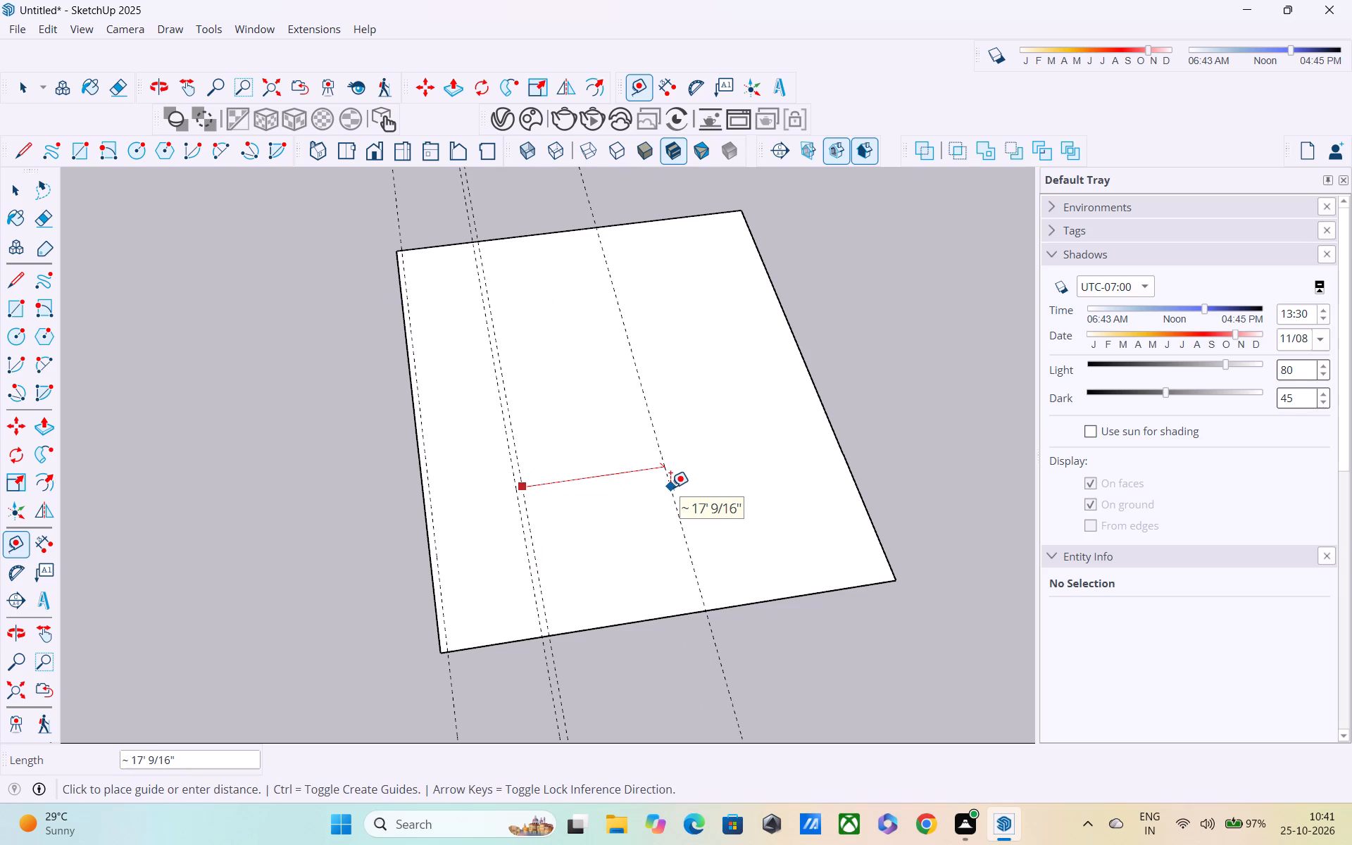
key("Escape")
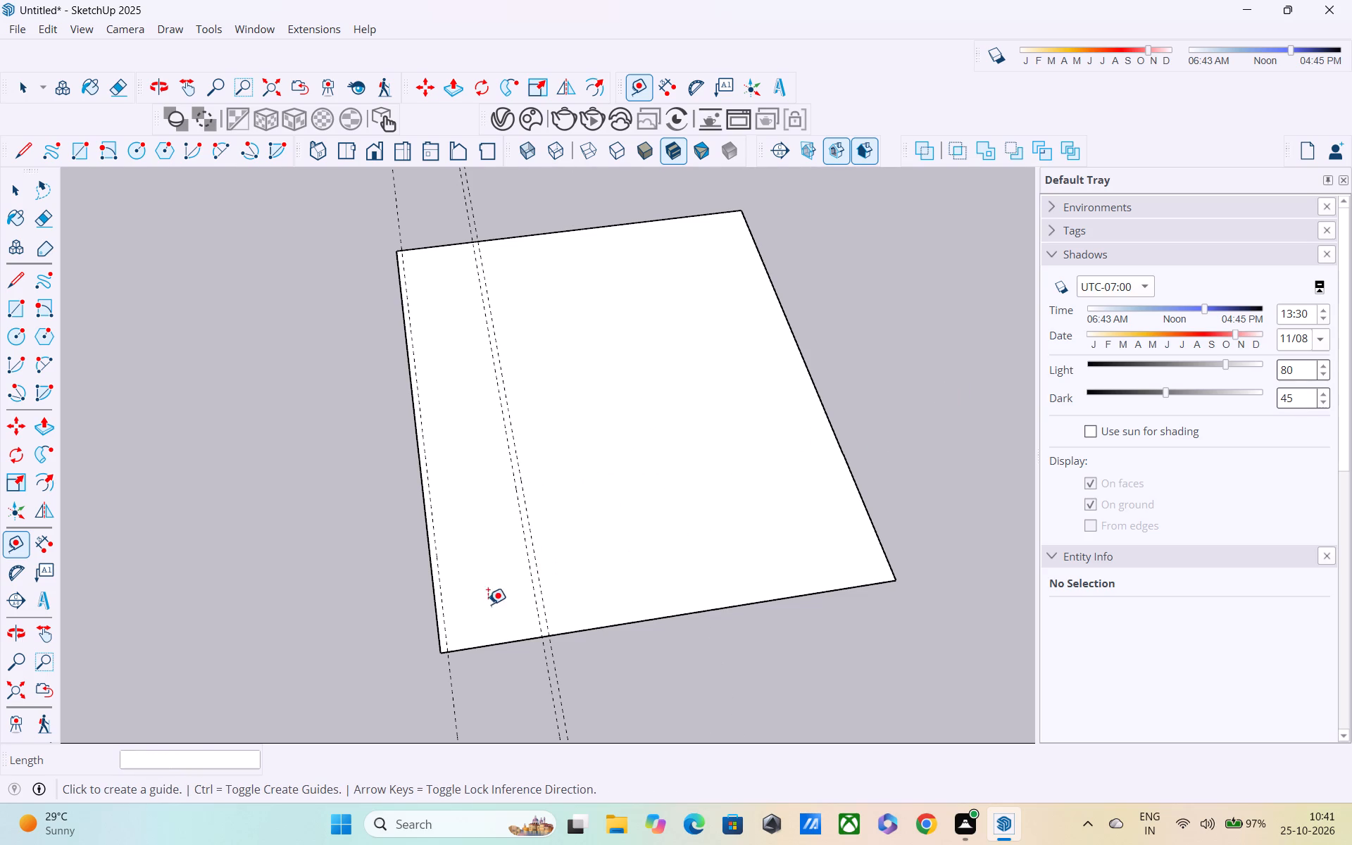
left_click(549, 634)
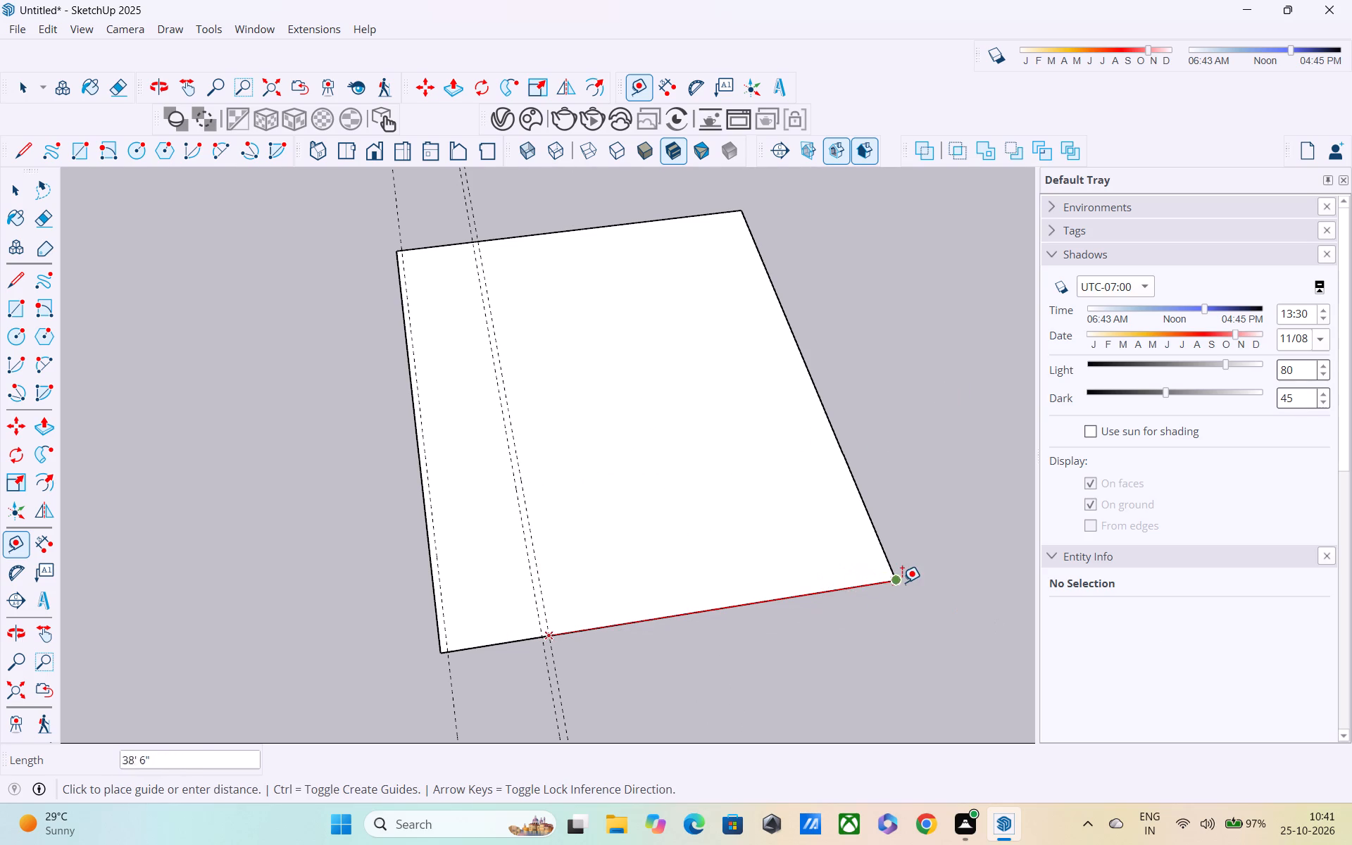
key("Escape")
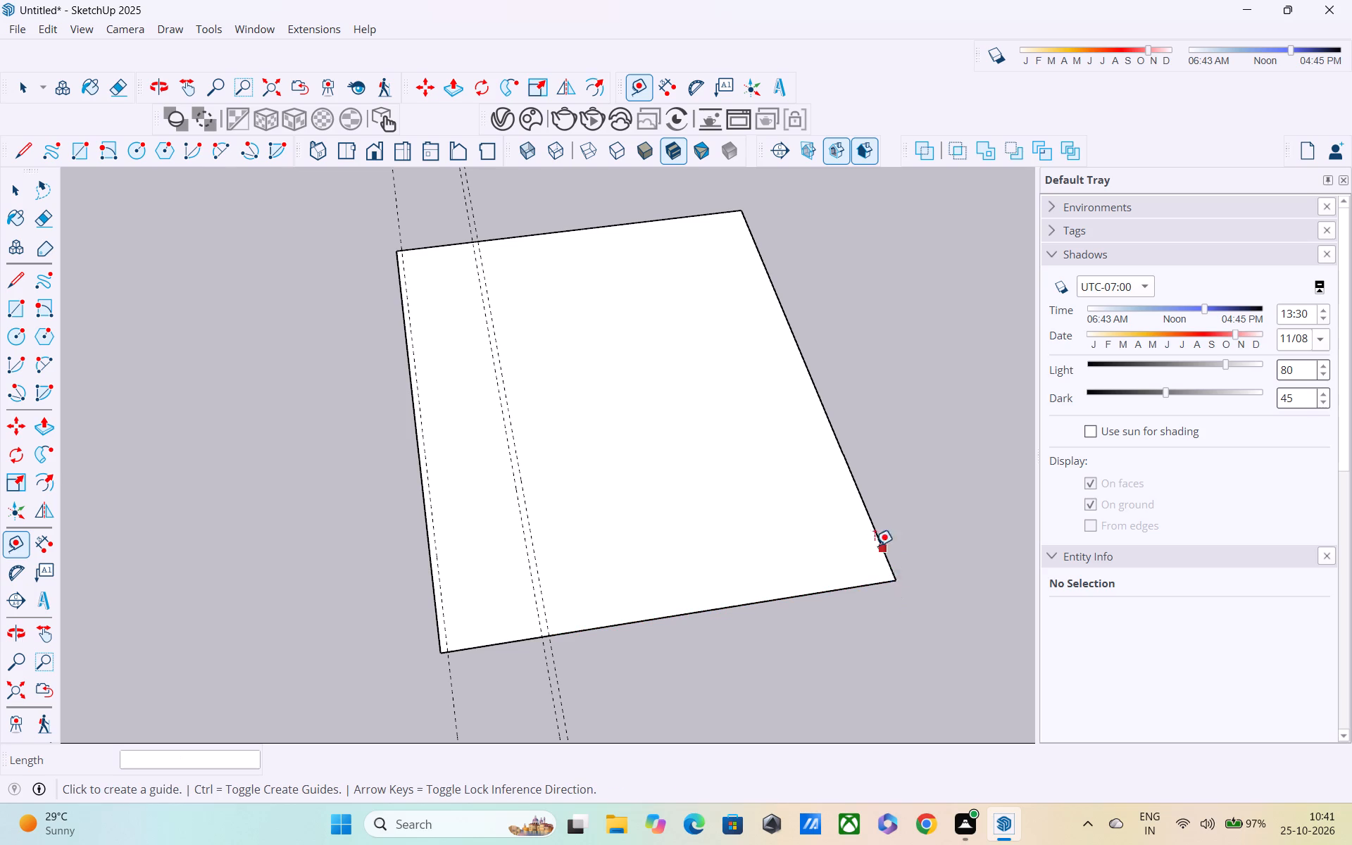
Place a guide 3' inside the opposite 60' edge and a parallel one 9" further inward.
left_click(869, 515)
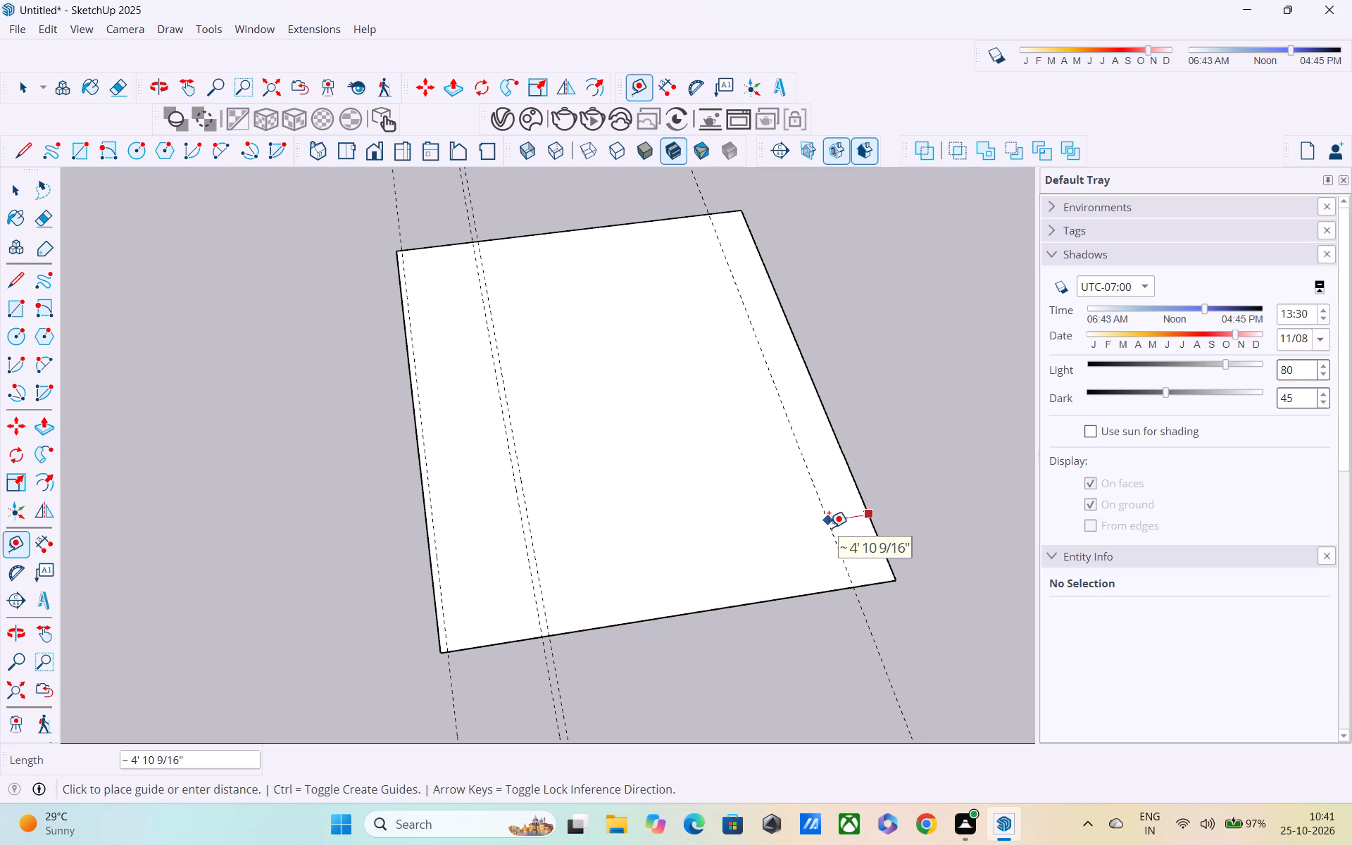
key("3")
key("apostrophe")
key("Return")
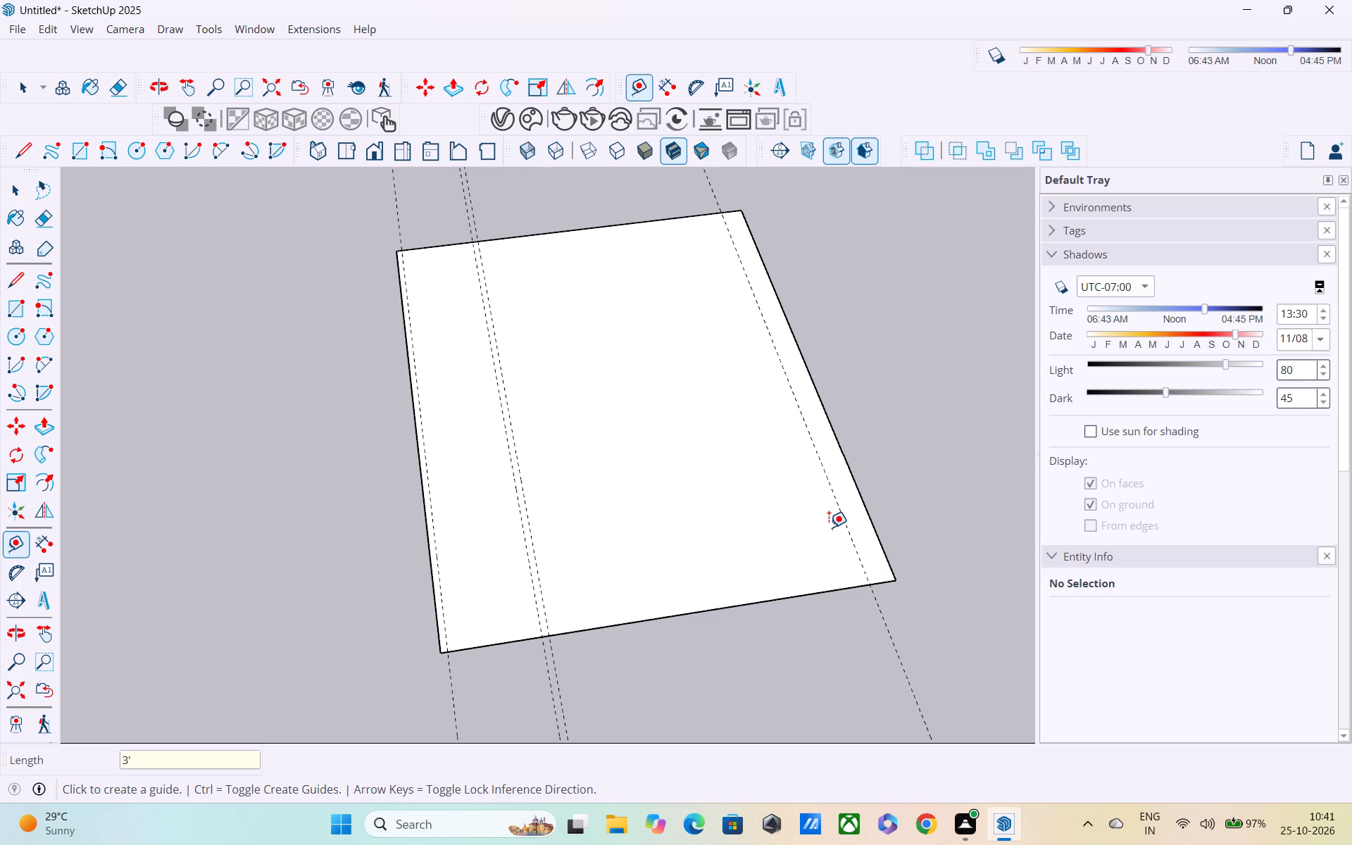
left_click(837, 501)
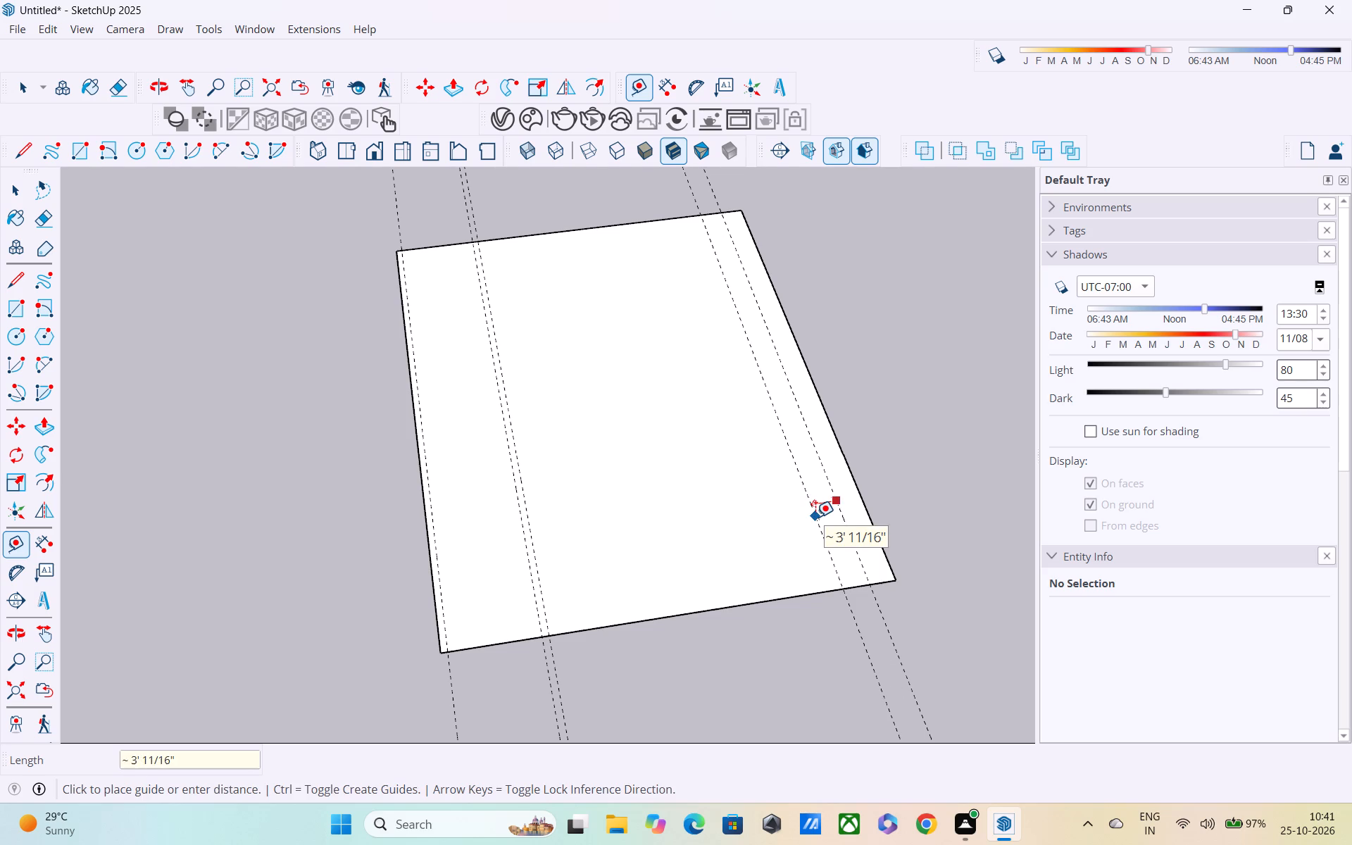
type("9\"")
key("Return")
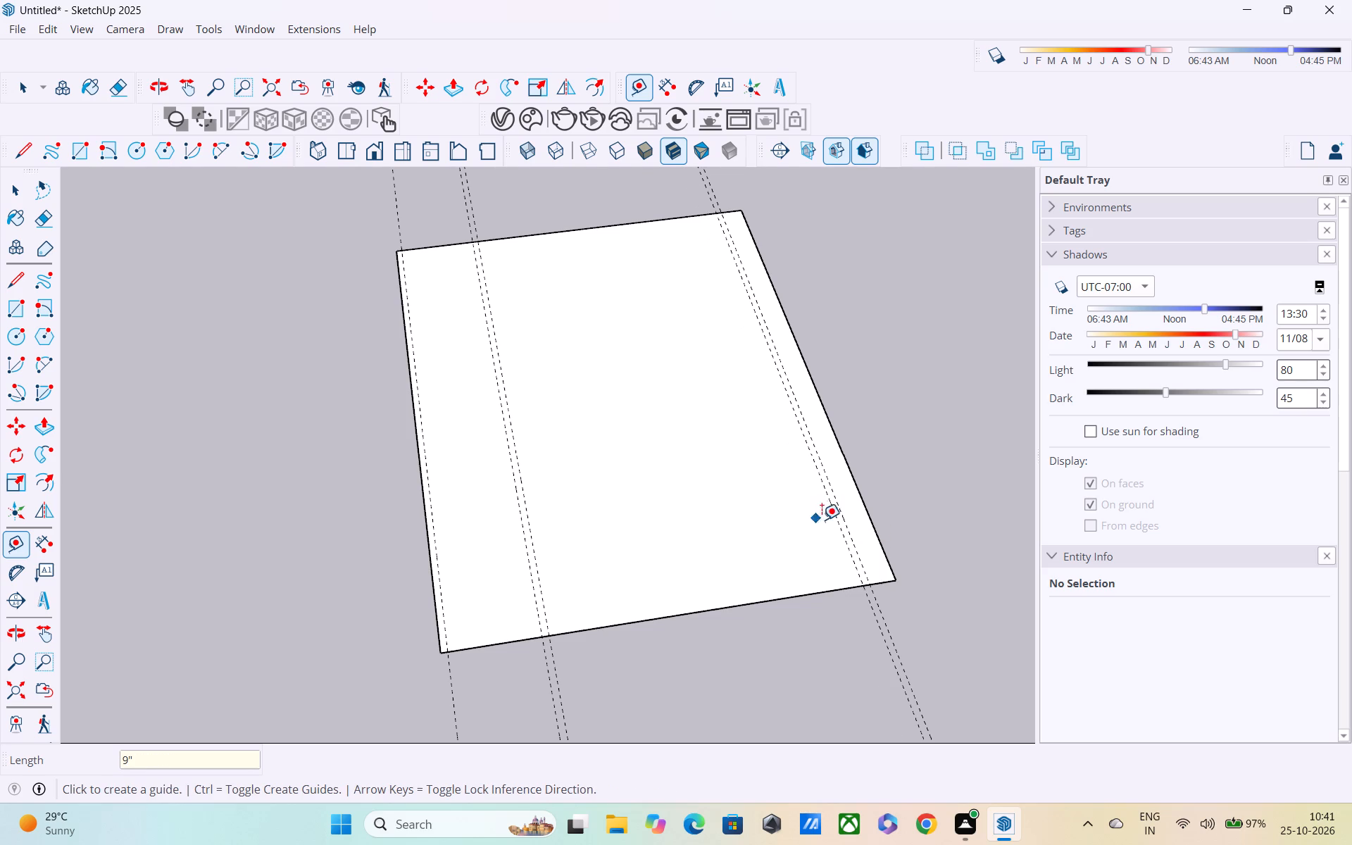
Add a guide 16' inward from the inner guide of that pair, and one 9" from it back toward the pair.
left_click(840, 518)
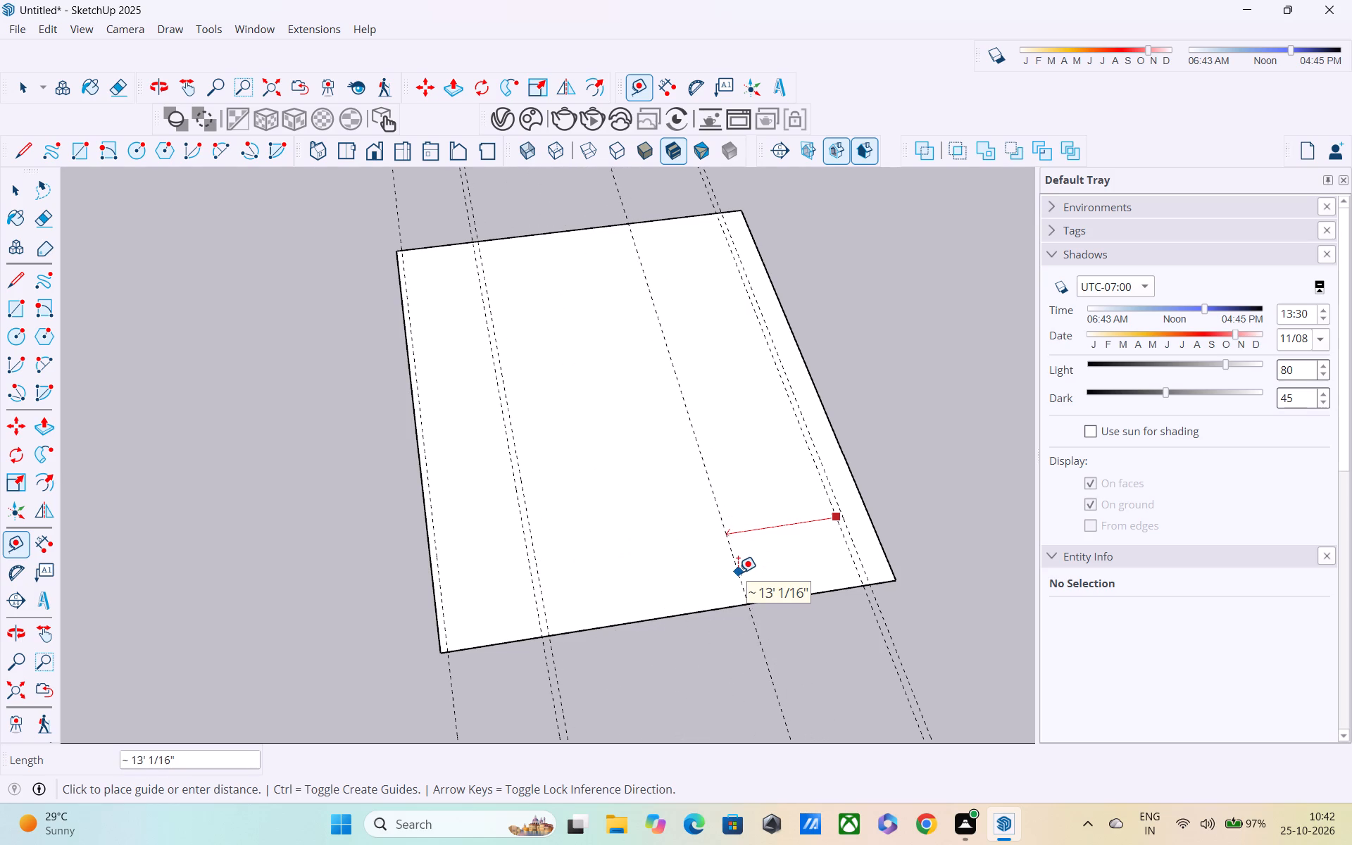
key("1")
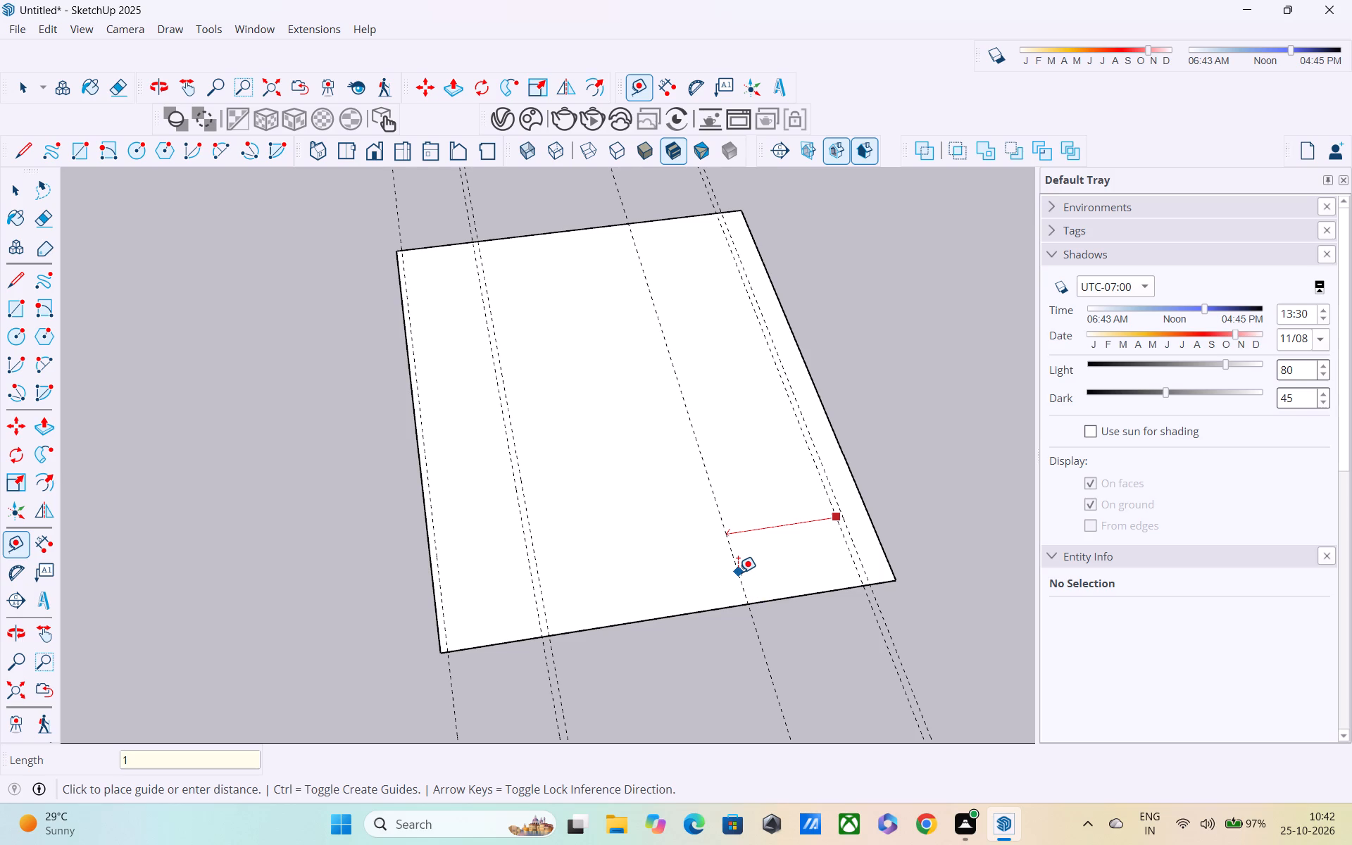
type("6'")
key("Return")
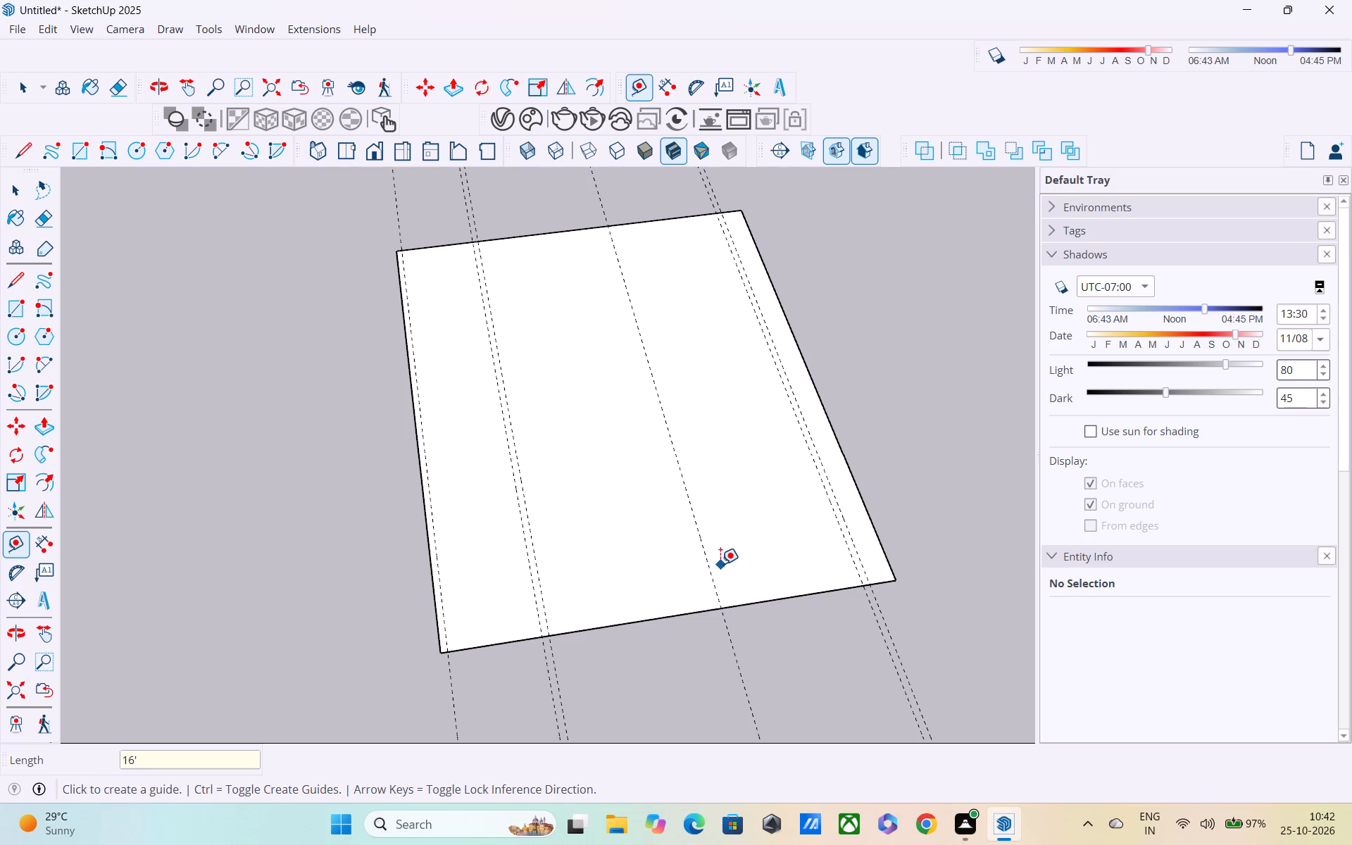
left_click(696, 515)
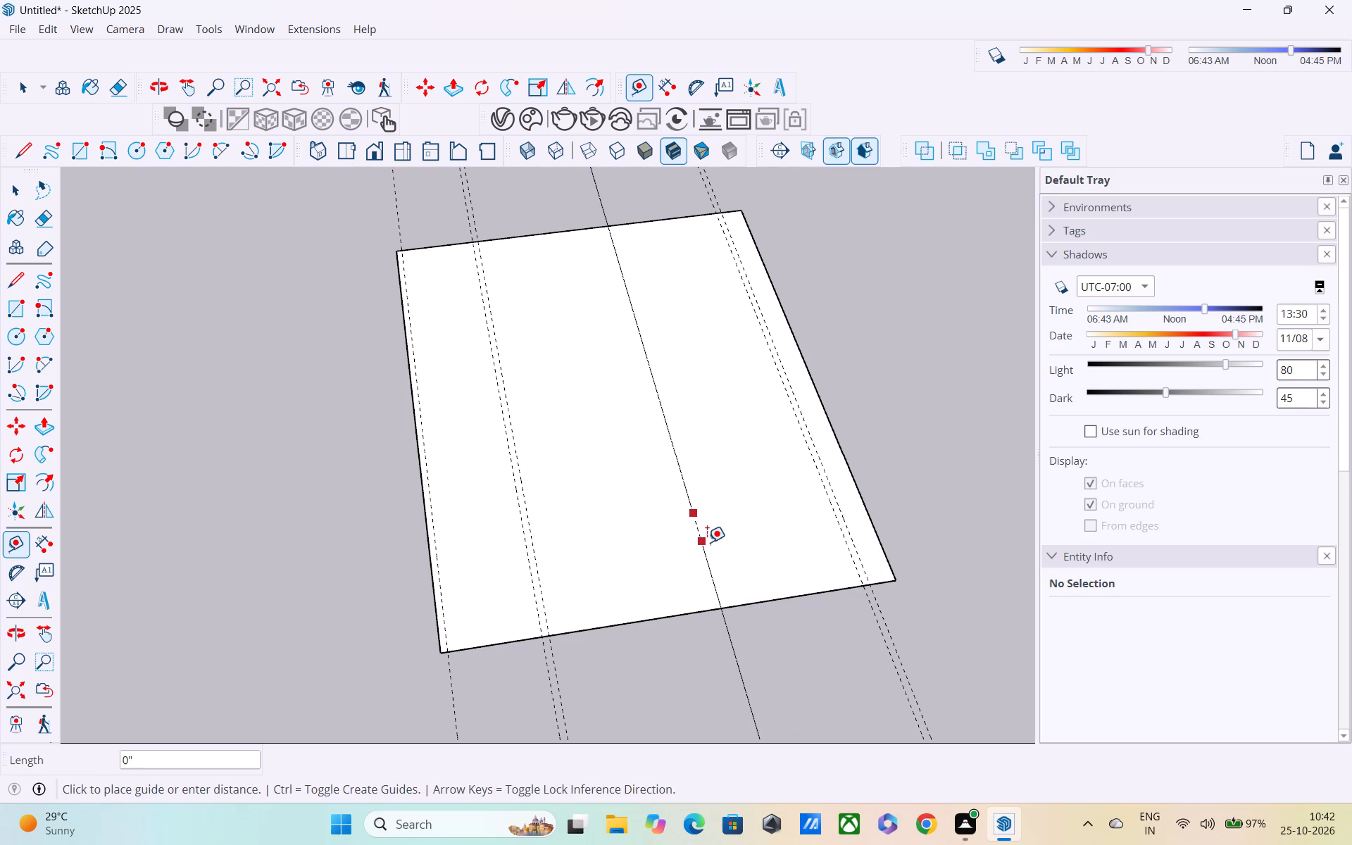
middle_click_drag(753, 523, 708, 229)
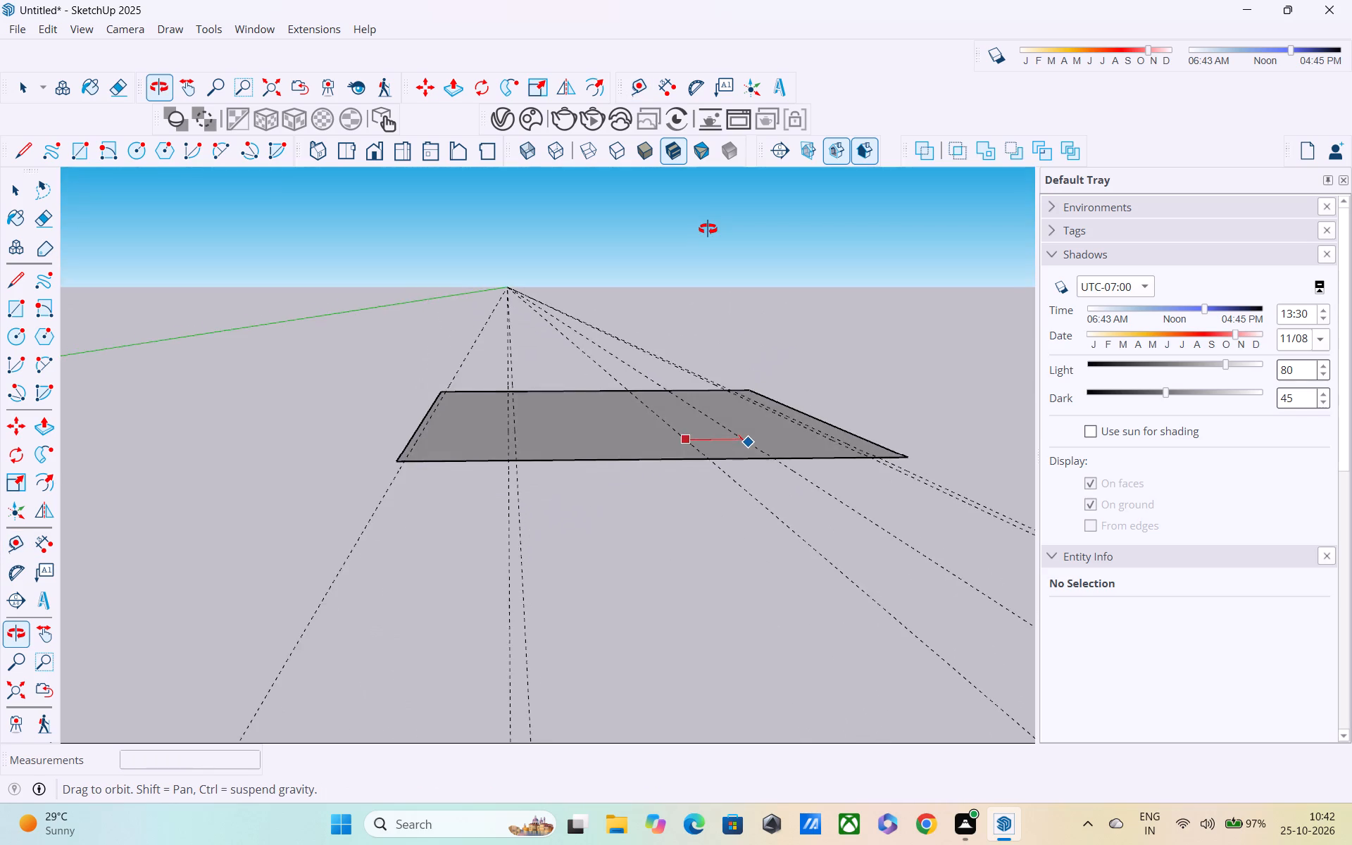
middle_click_drag(708, 229, 720, 522)
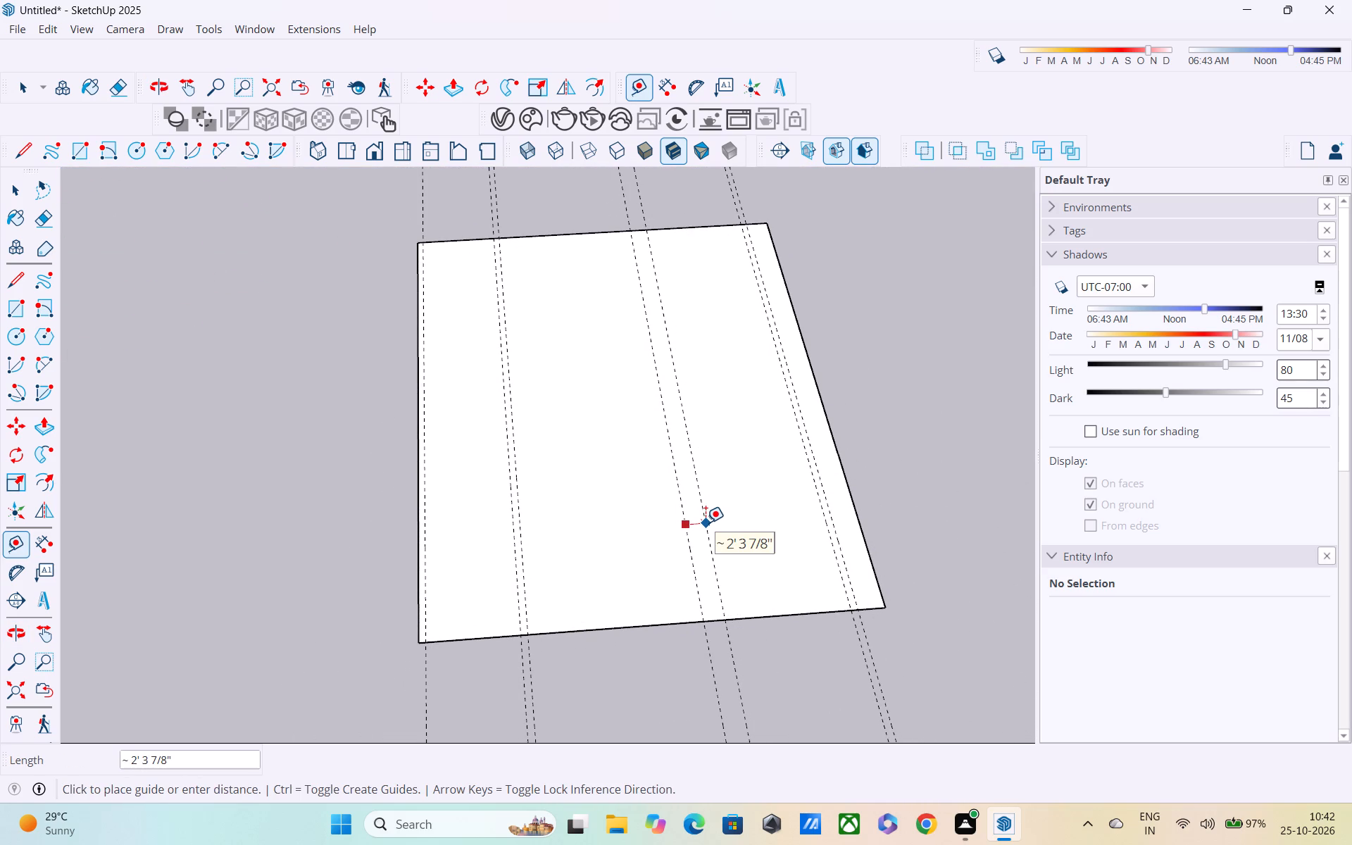
type("9\"")
key("Return")
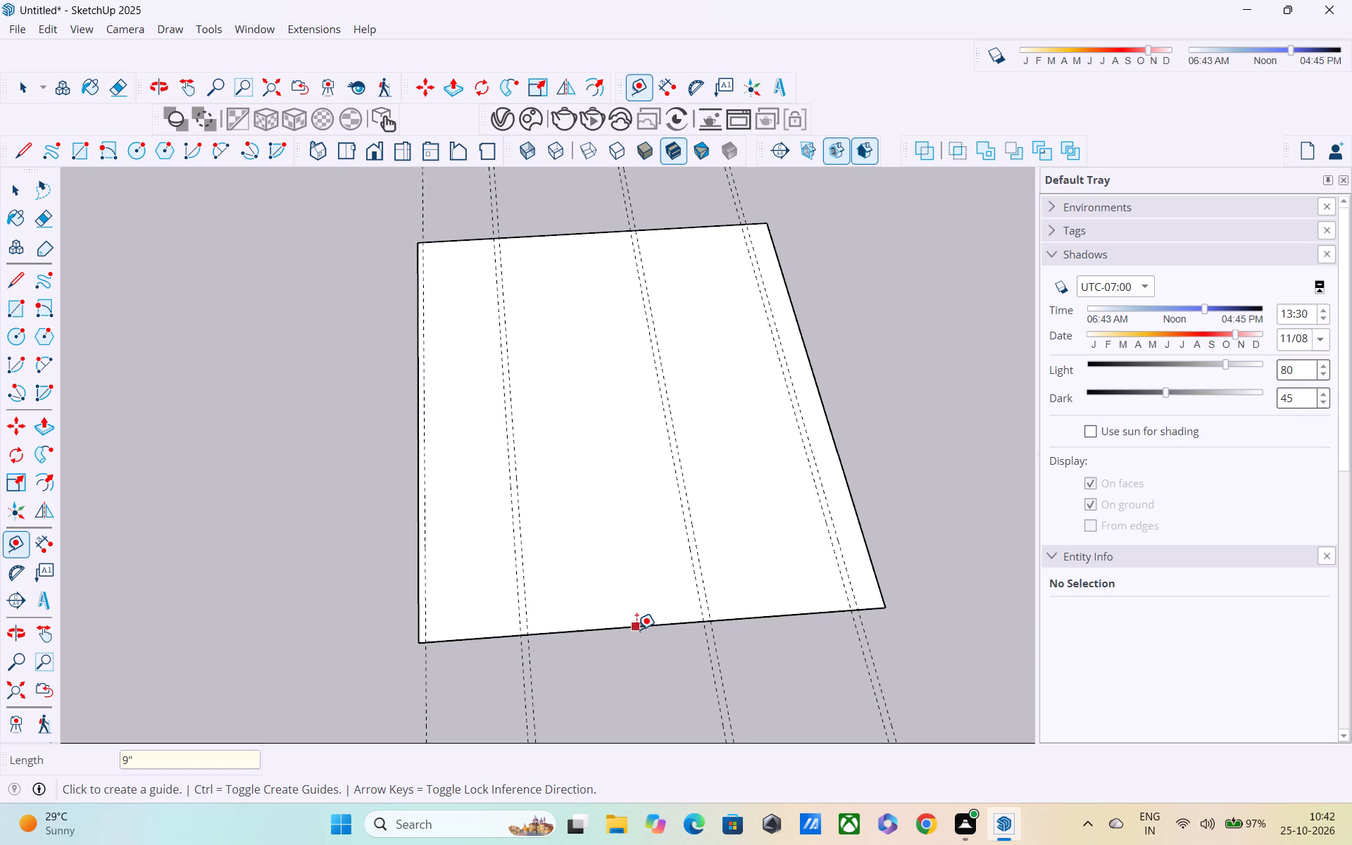
Place a guide 5' inside the near 50' edge, revise it to 7', and add a parallel one 9" further in.
left_click(620, 629)
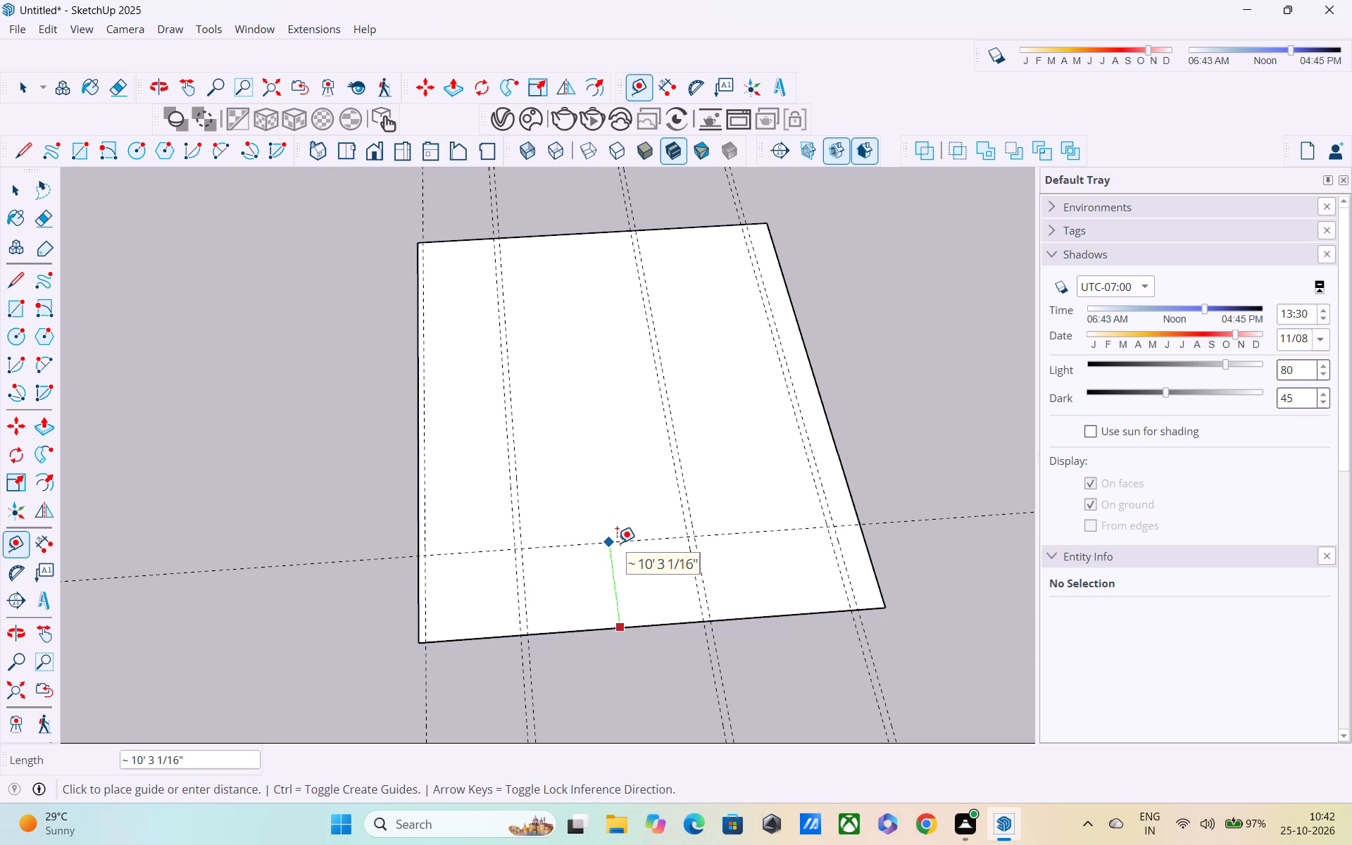
type("5'")
key("Return")
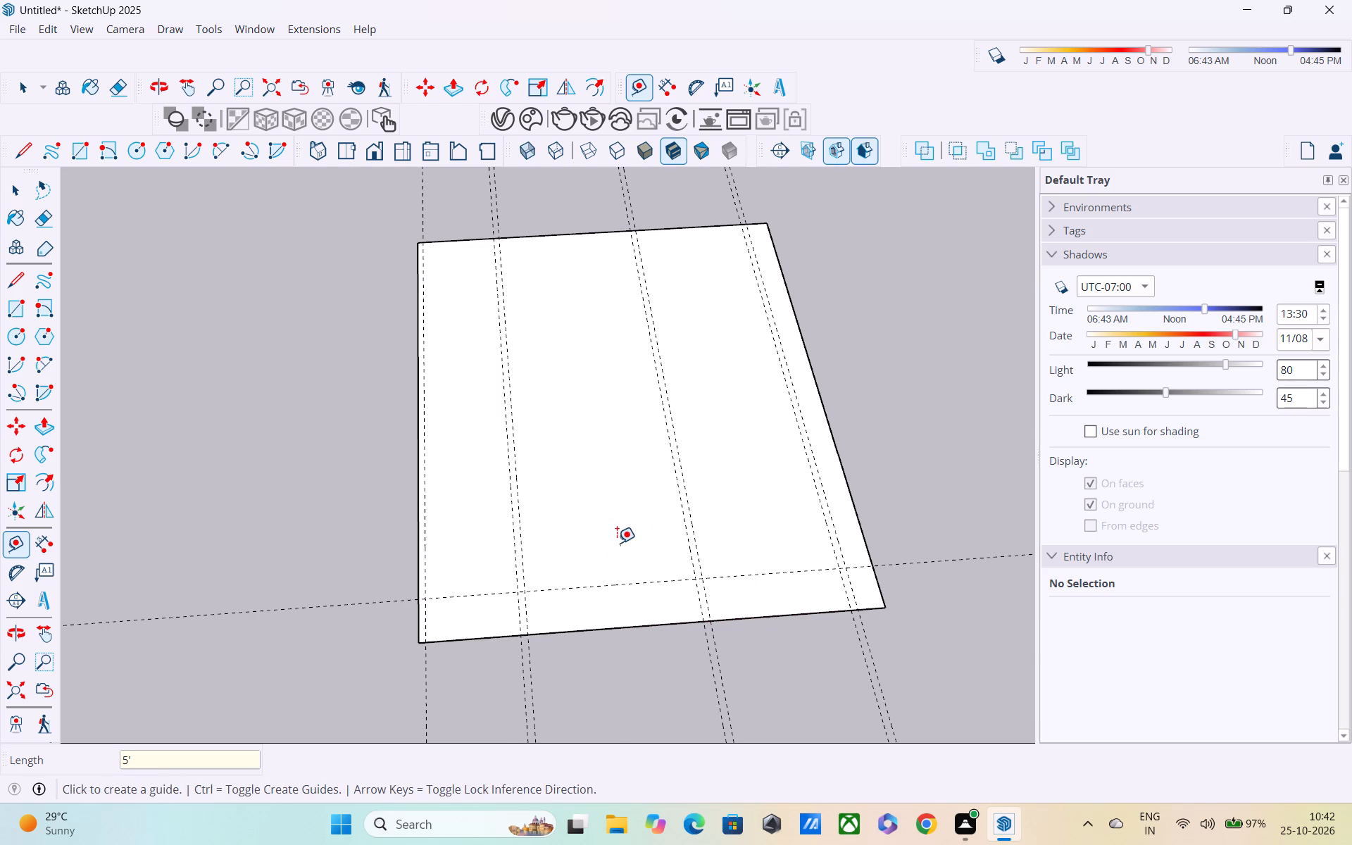
type("7'")
key("Return")
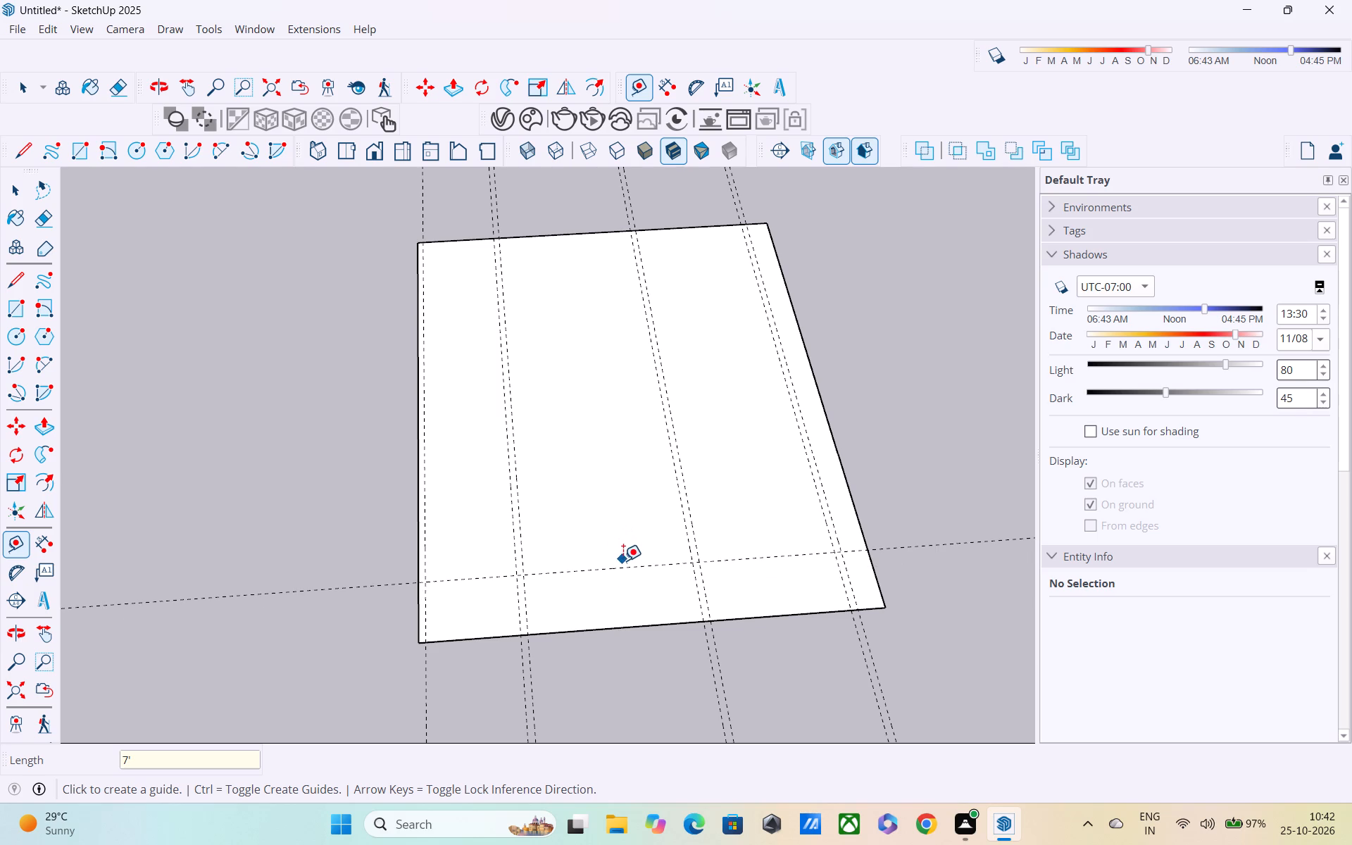
left_click(624, 567)
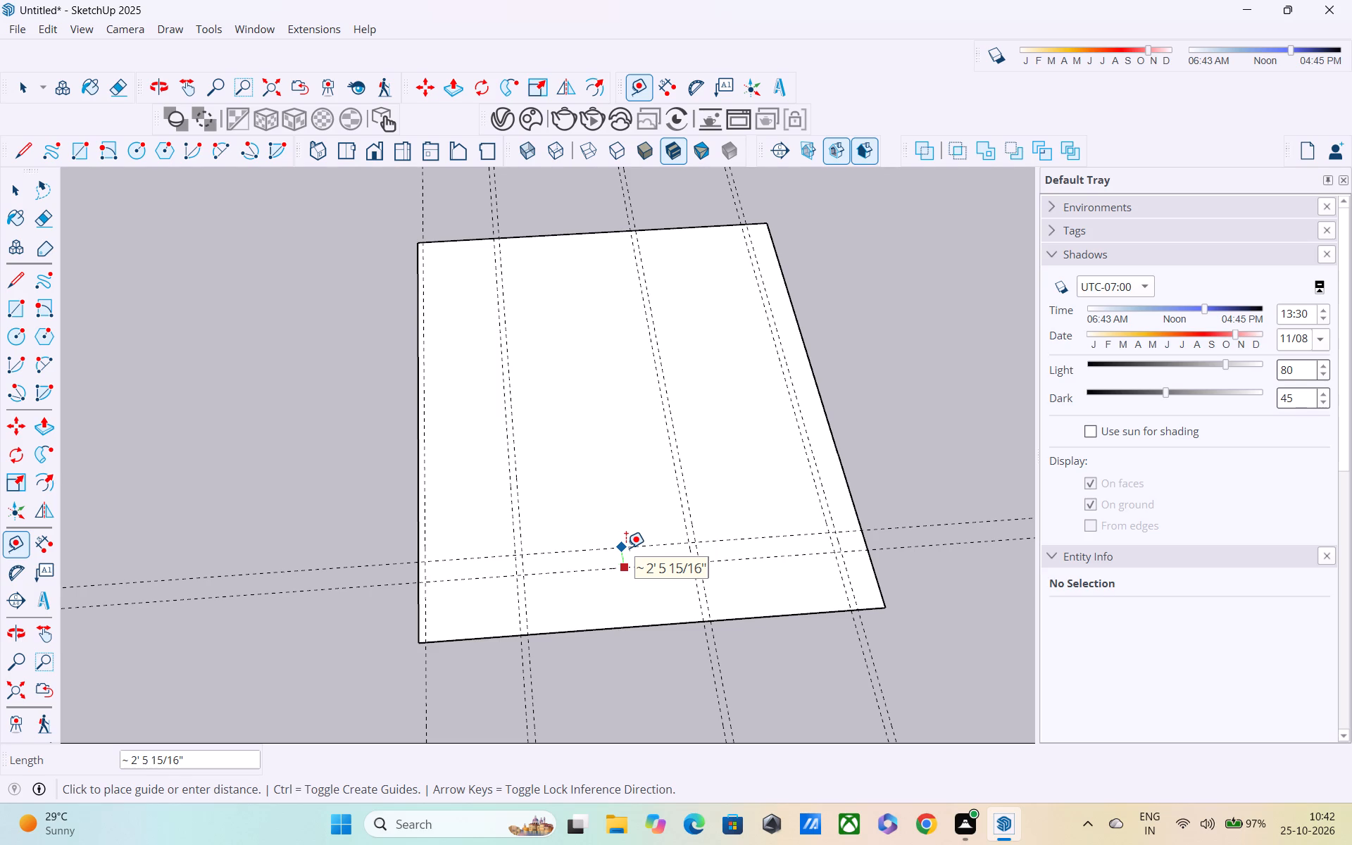
type("9\"")
key("Return")
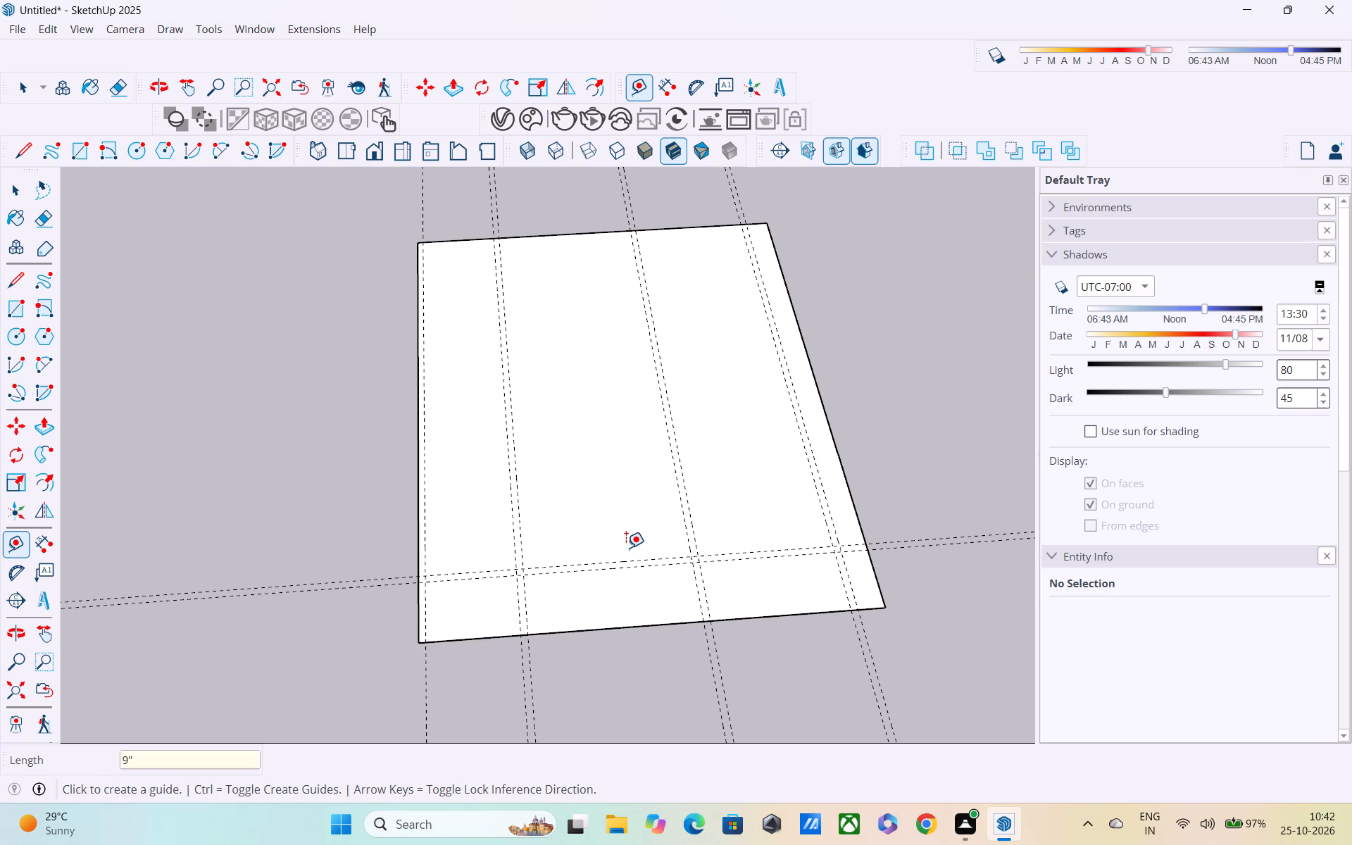
Add a cross guide 7' further in from the inner cross guide, and another 9" beyond it.
left_click(630, 558)
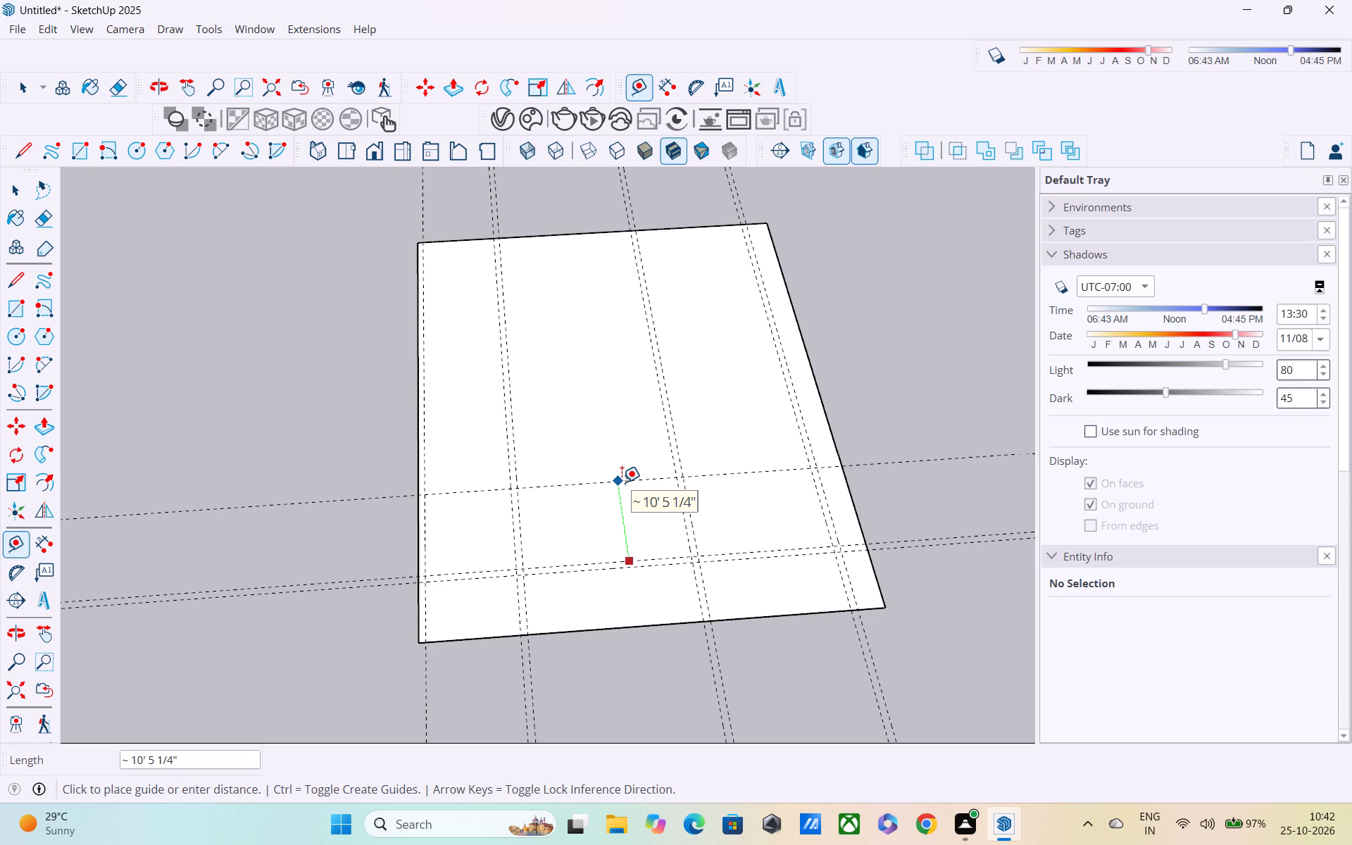
type("7'")
key("Return")
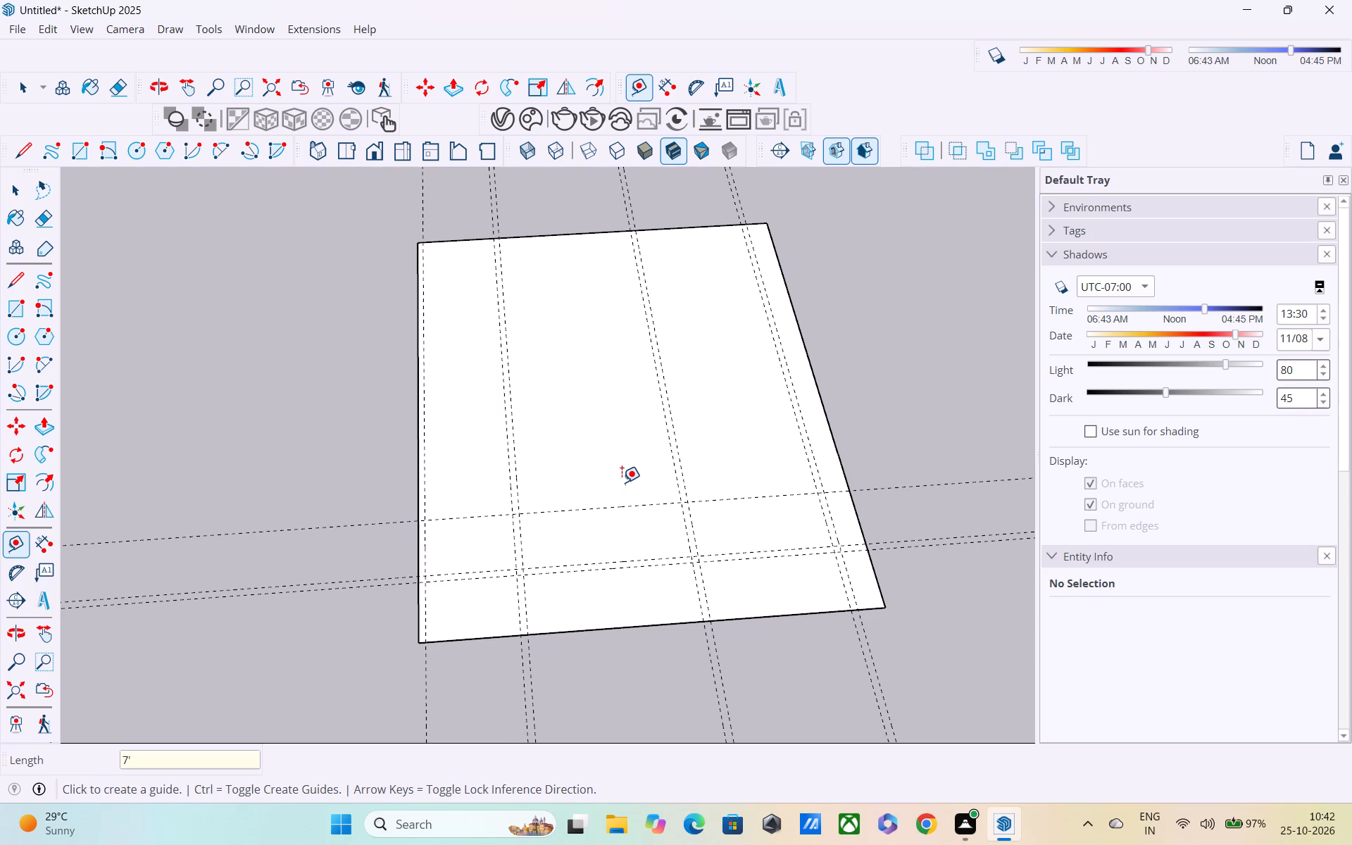
left_click(623, 505)
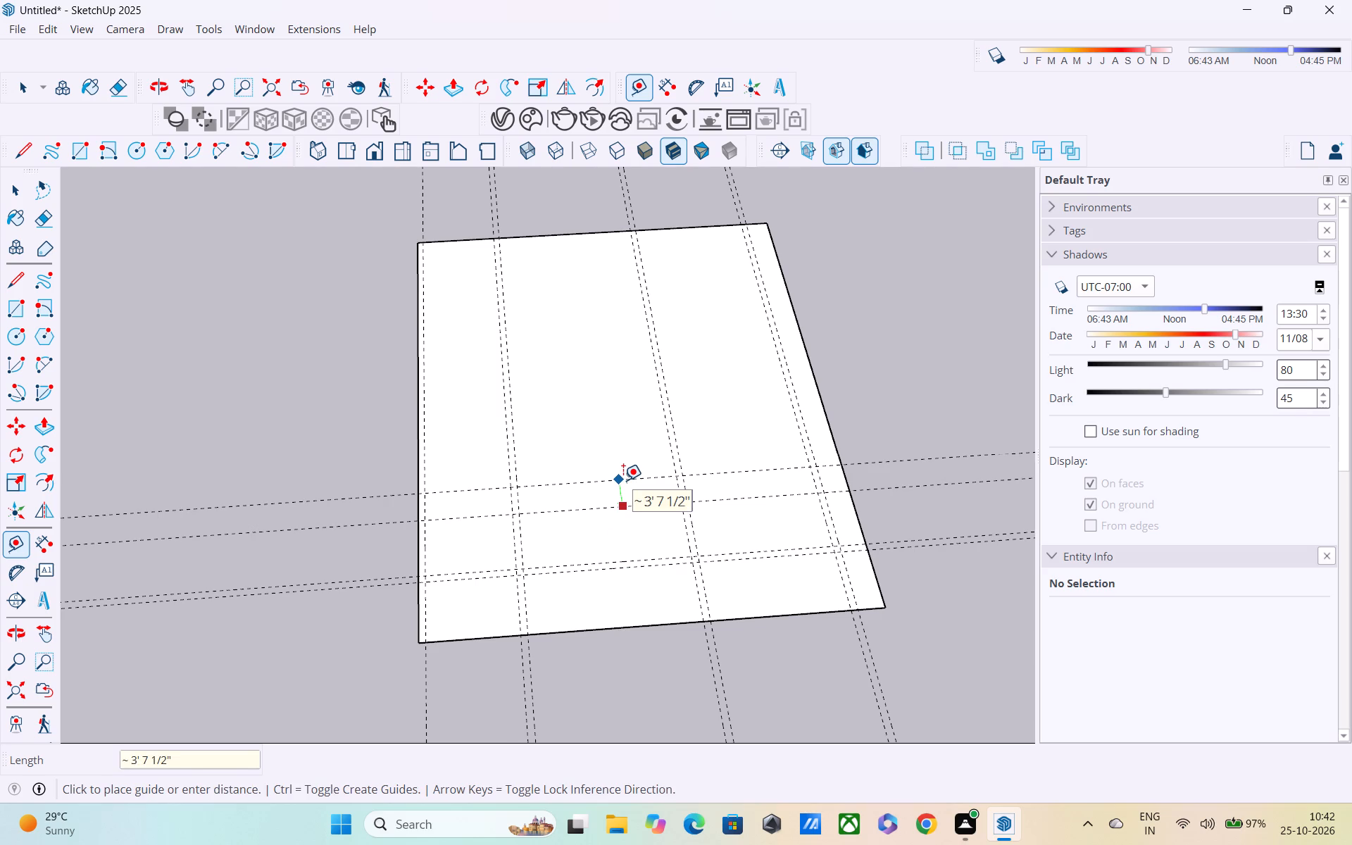
type("9\"")
key("Return")
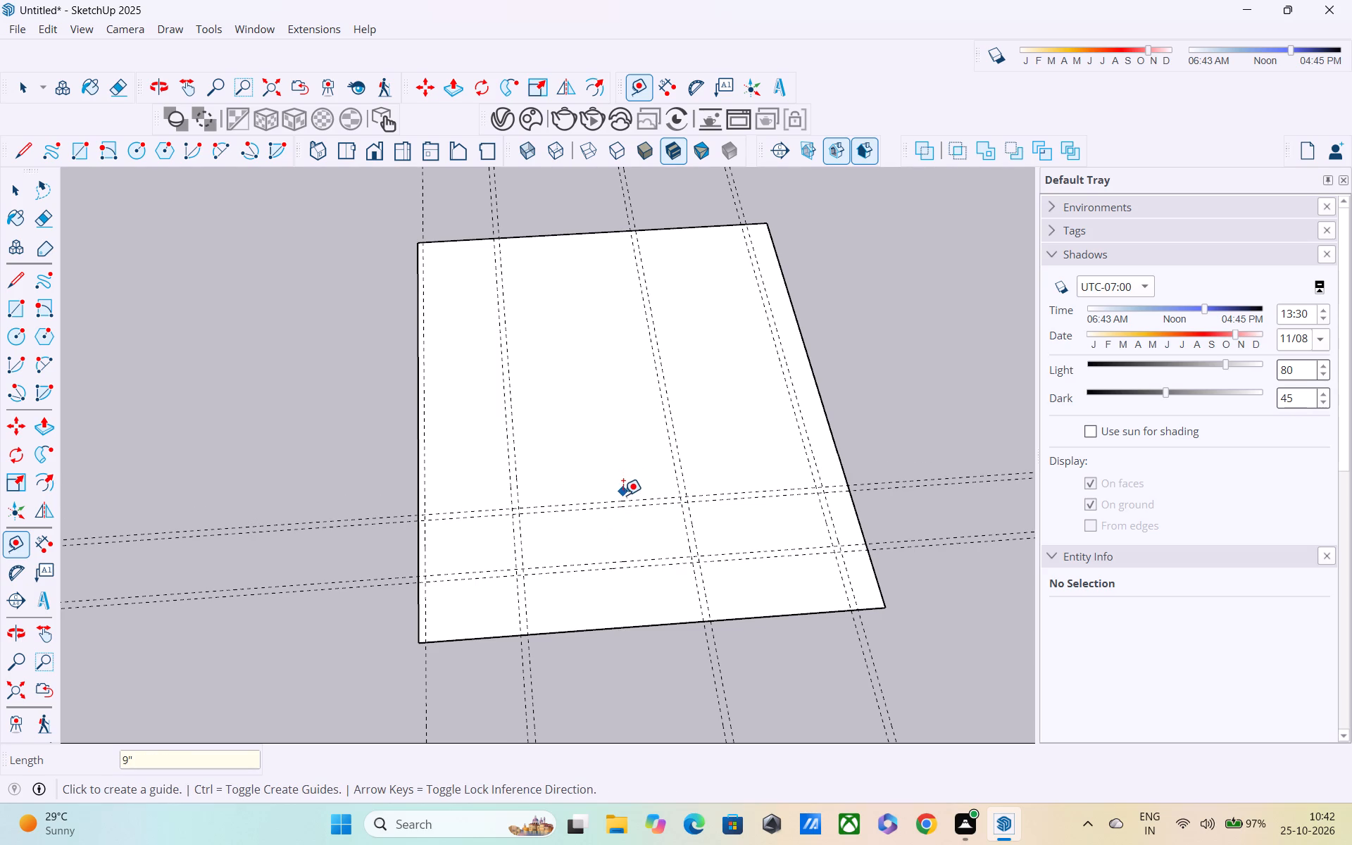
Add a cross guide 7' further in from the innermost cross guide.
left_click(627, 499)
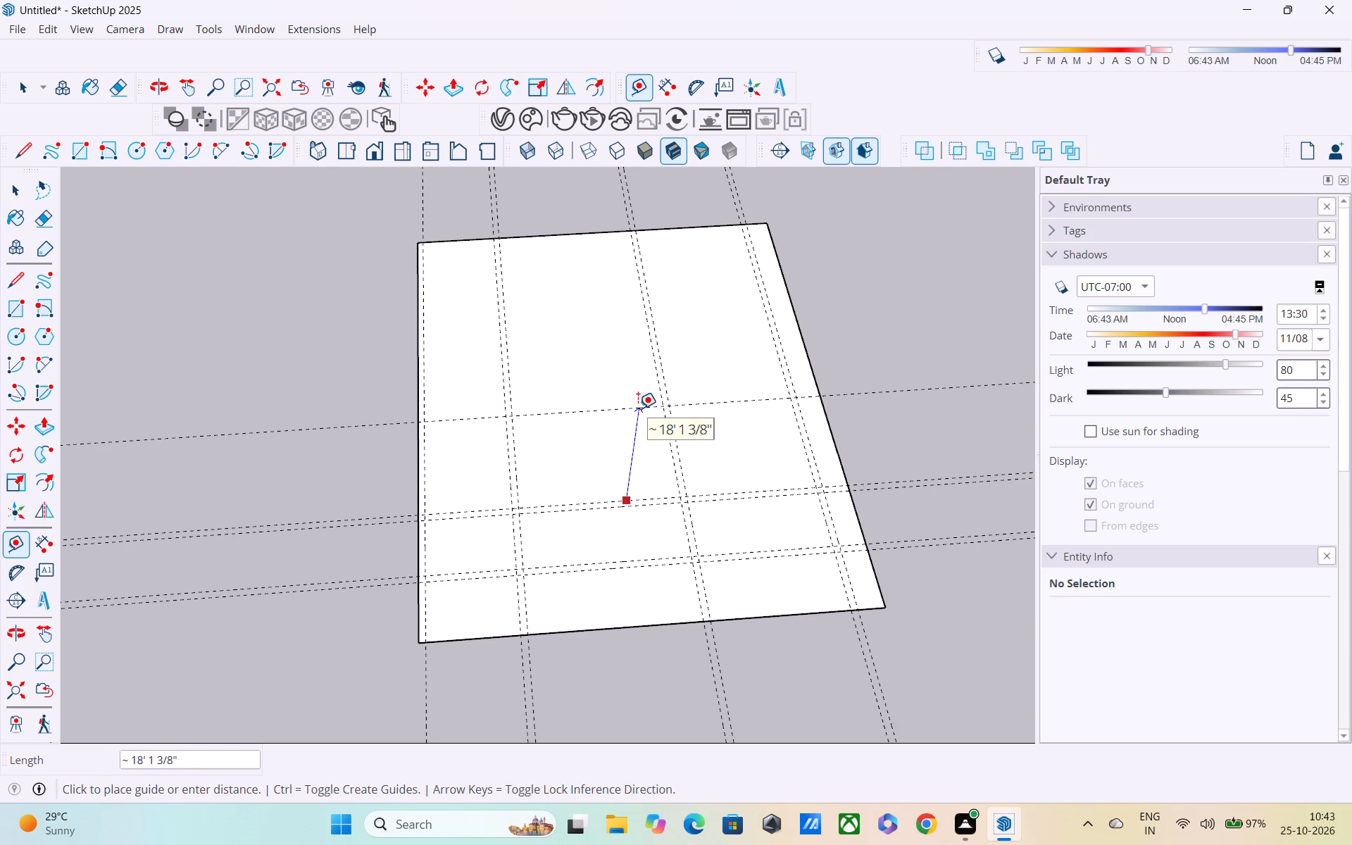
type("7'")
key("Return")
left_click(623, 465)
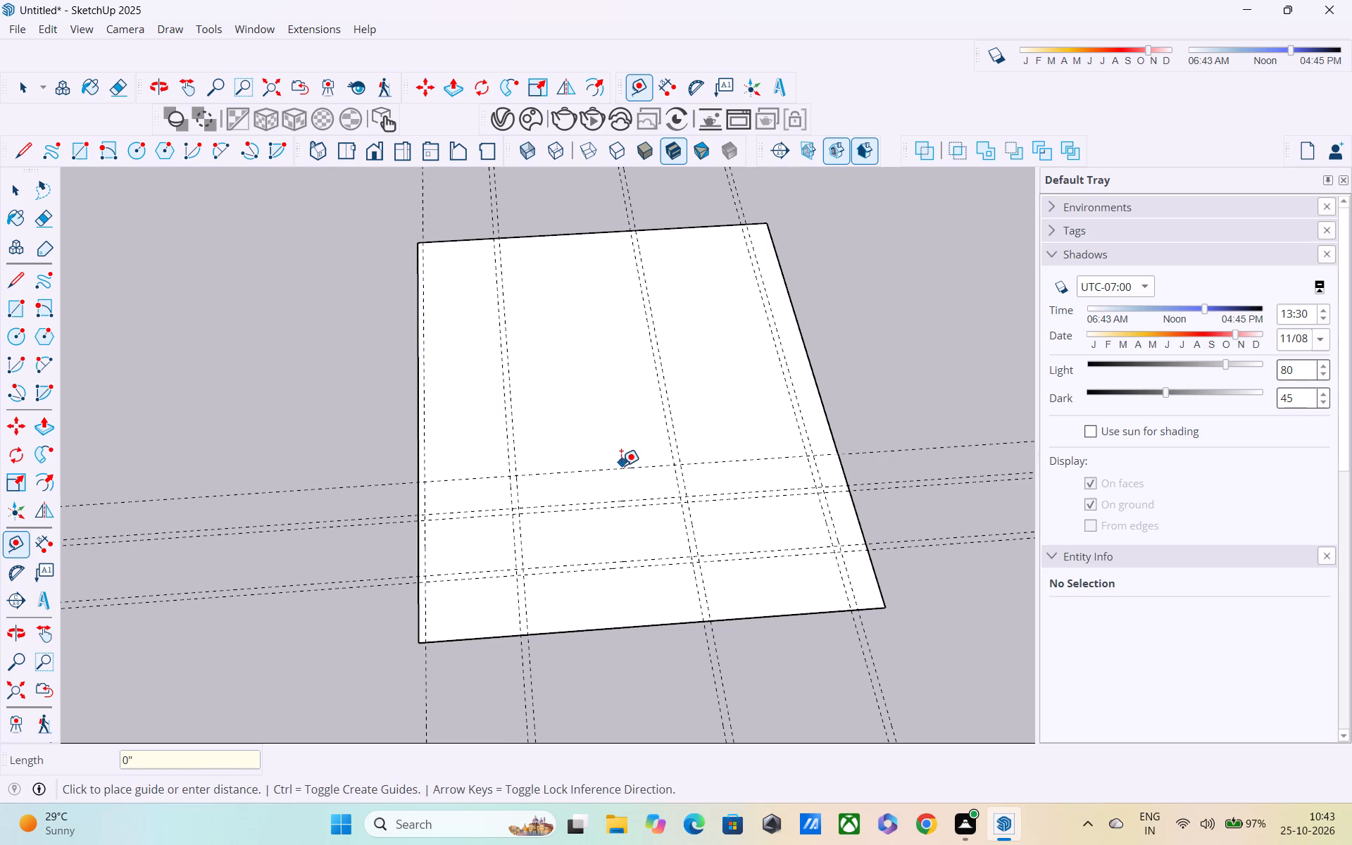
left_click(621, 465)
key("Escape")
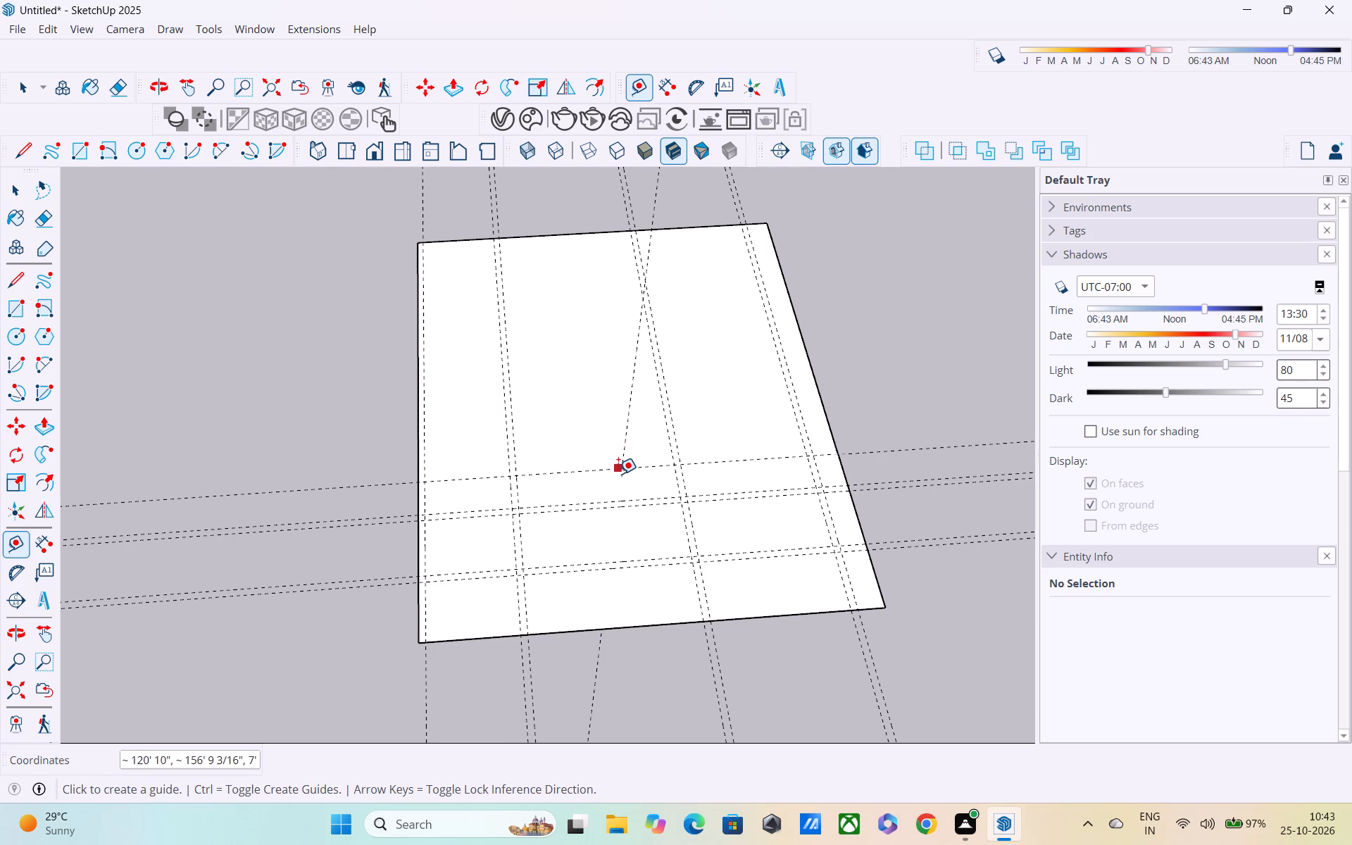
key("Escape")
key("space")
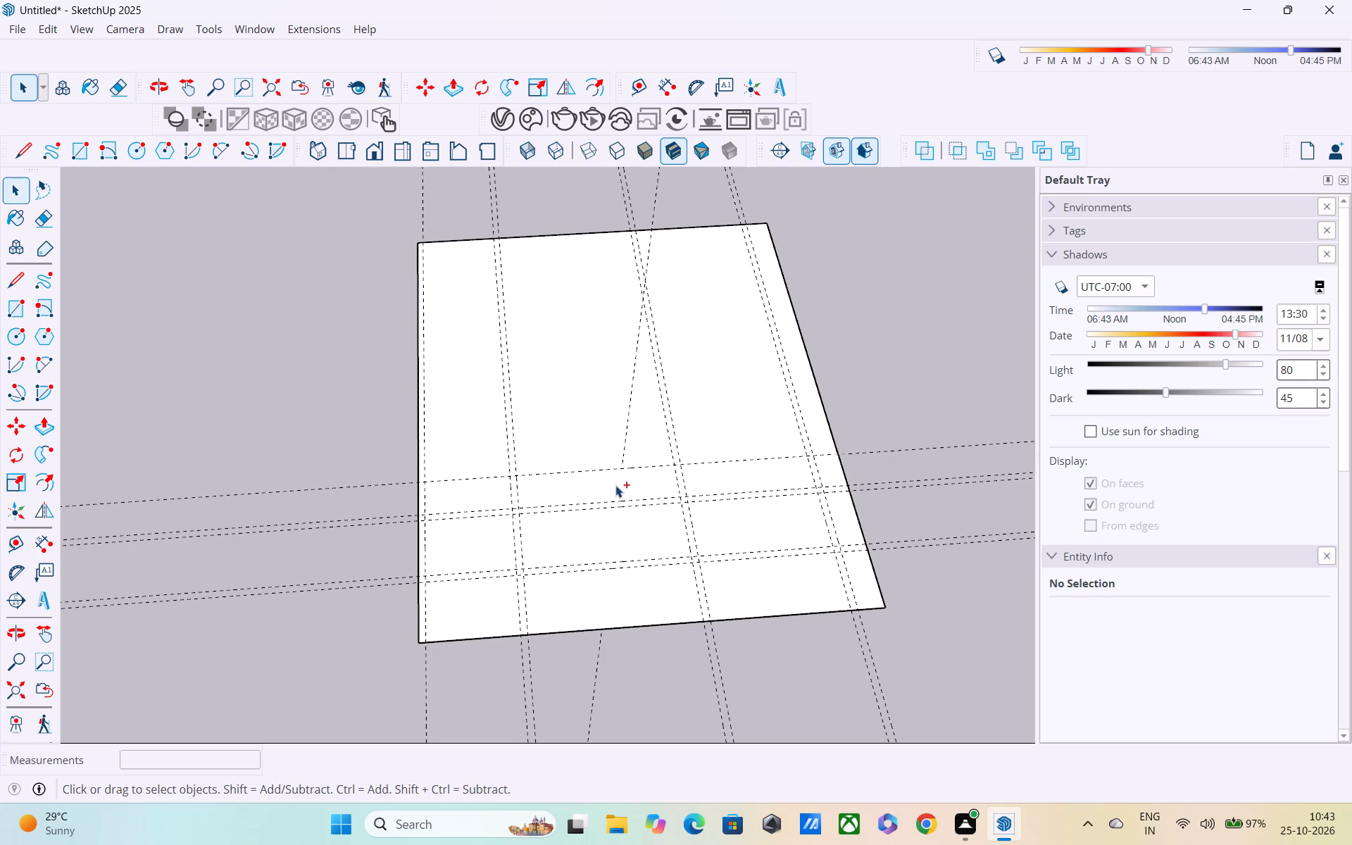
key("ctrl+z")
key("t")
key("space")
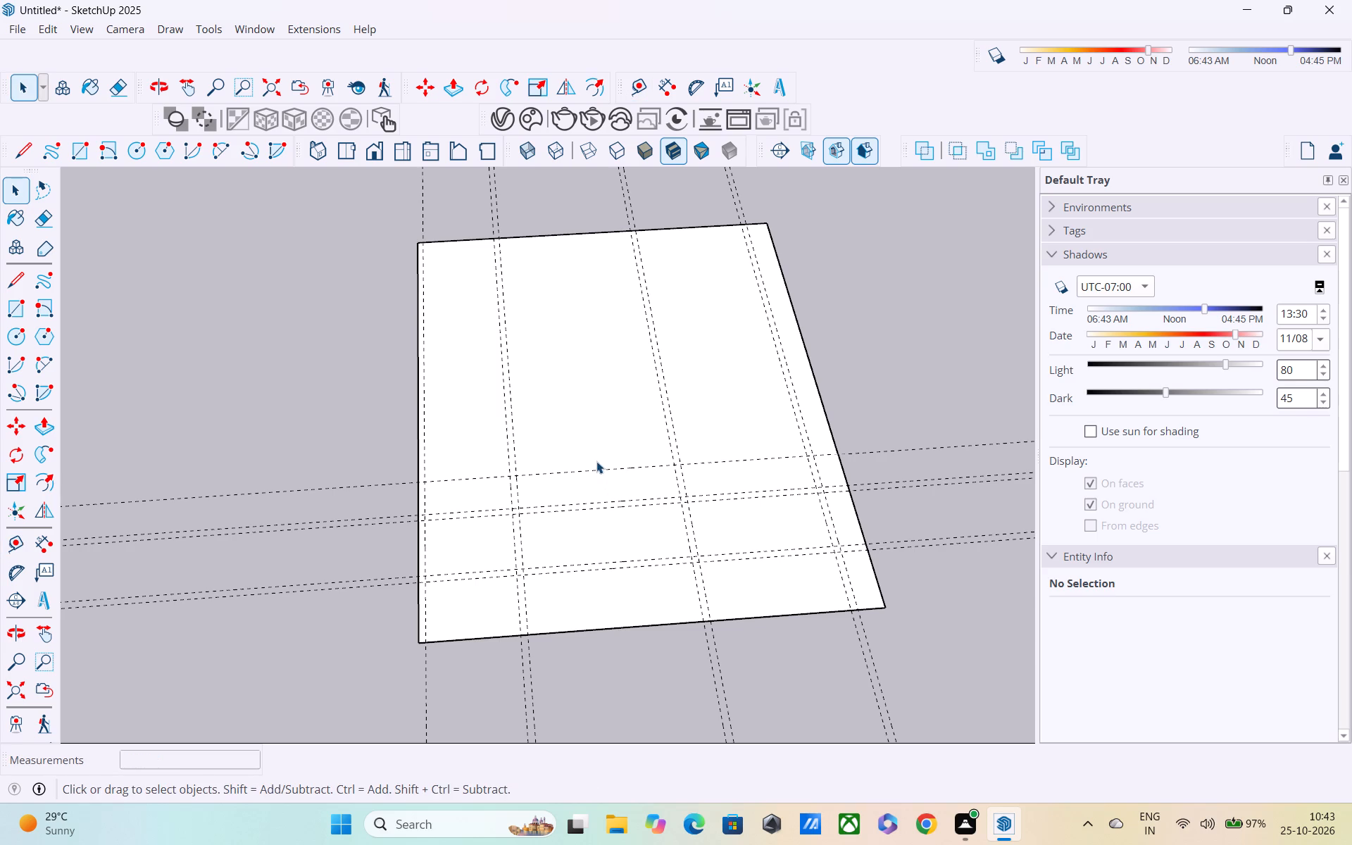
Add a parallel guide 9" beyond the new innermost cross guide.
key("t")
left_click(593, 472)
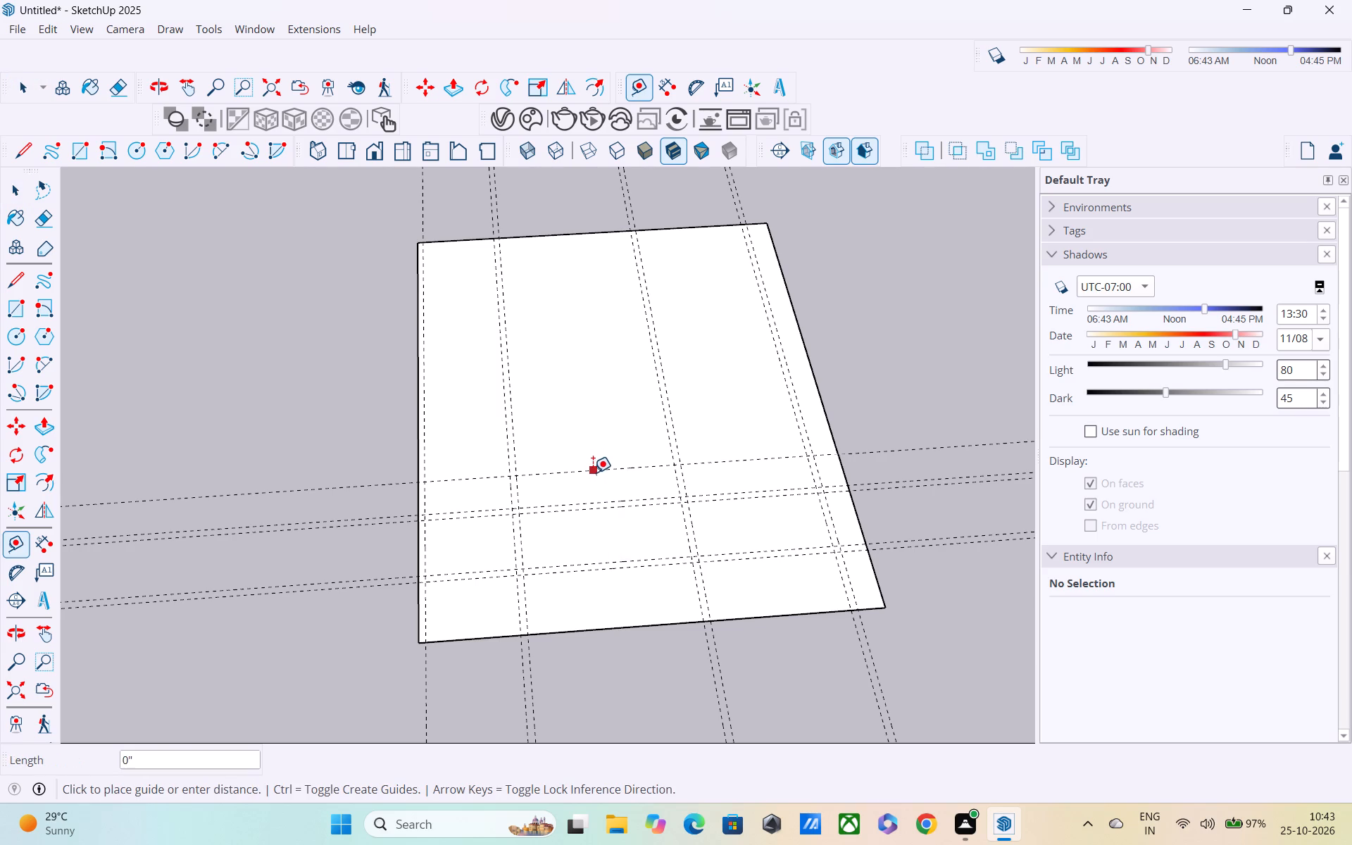
type("9\"")
key("Return")
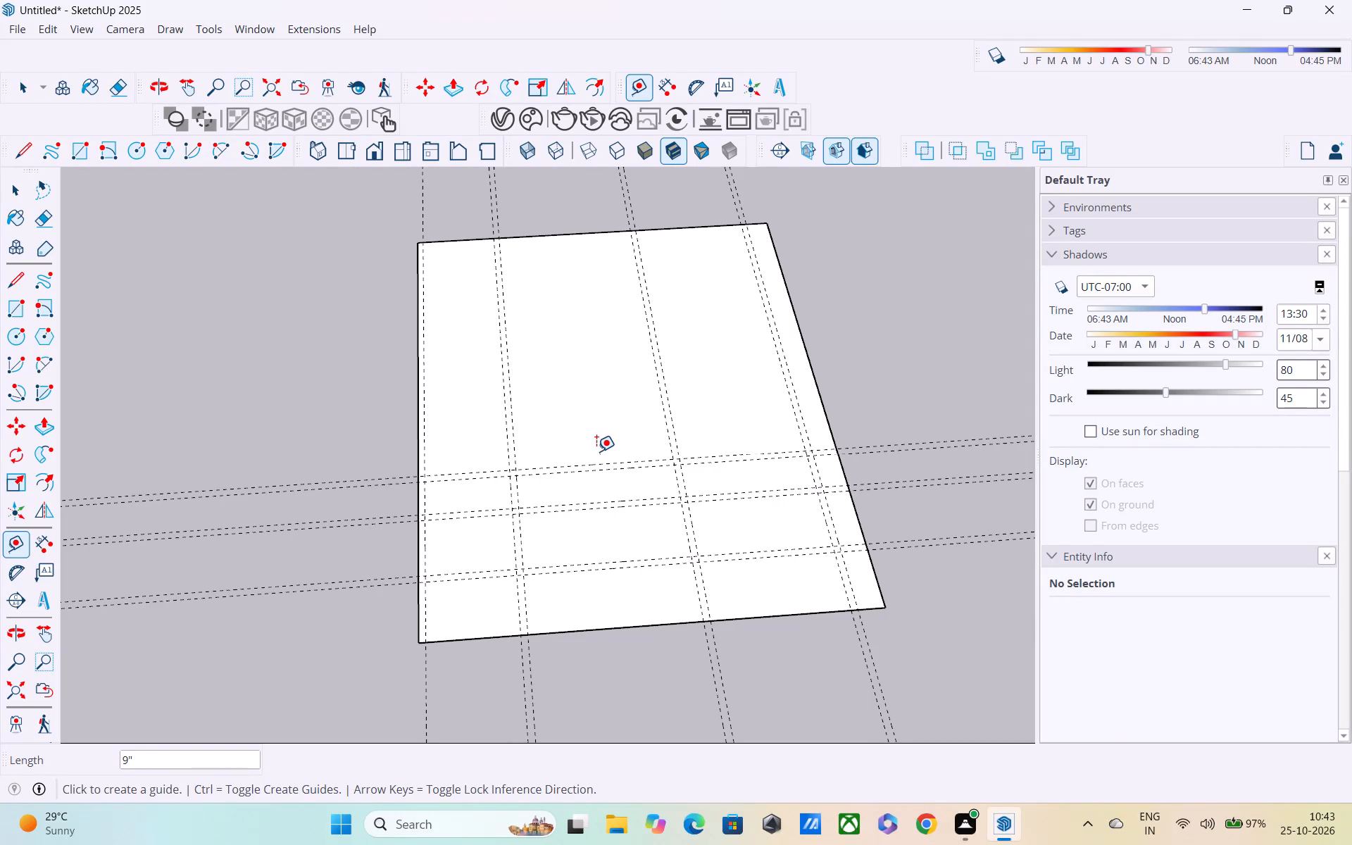
Place a guide 2' inside the far 50' edge and a parallel one 9" further inward.
left_click(576, 231)
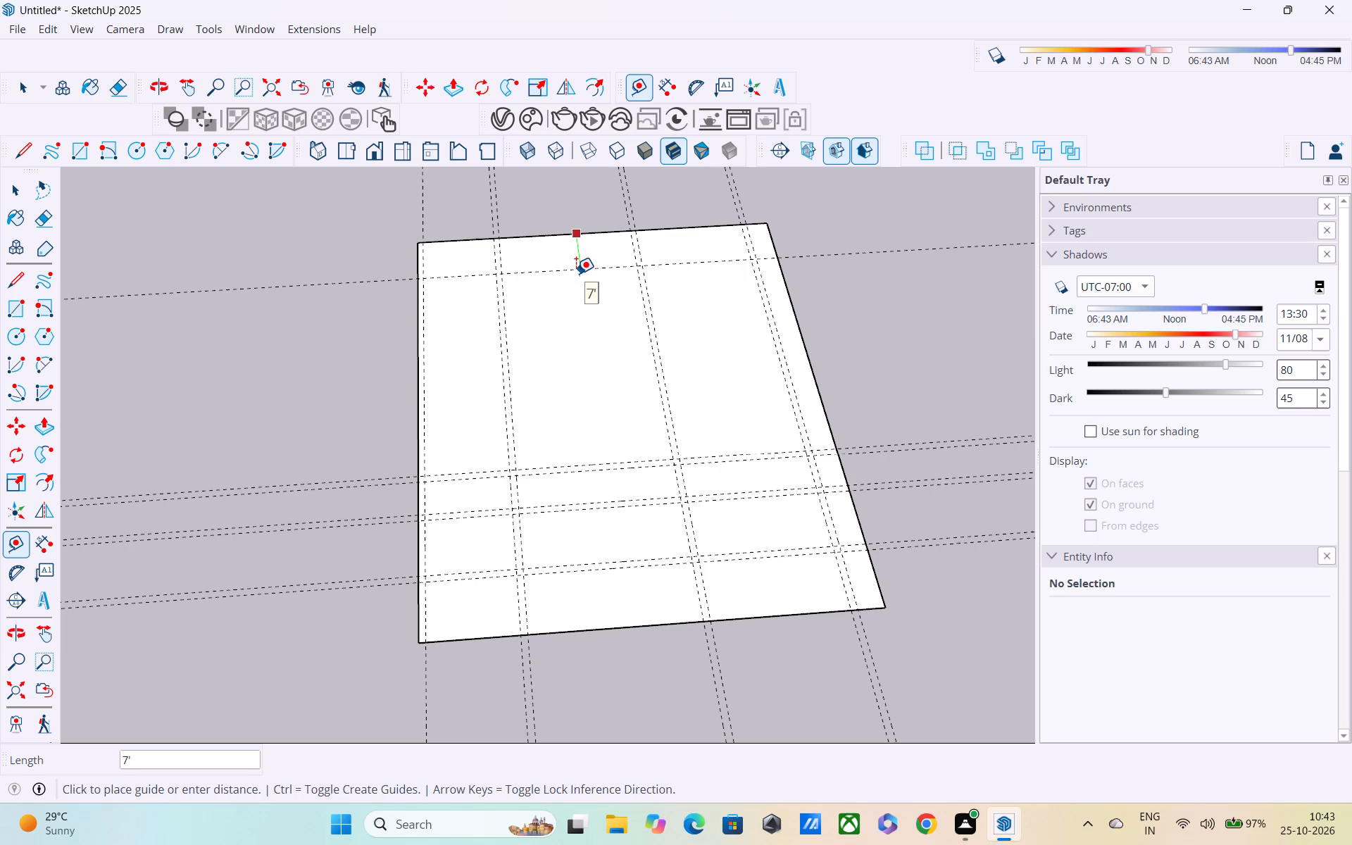
type("2'")
key("Return")
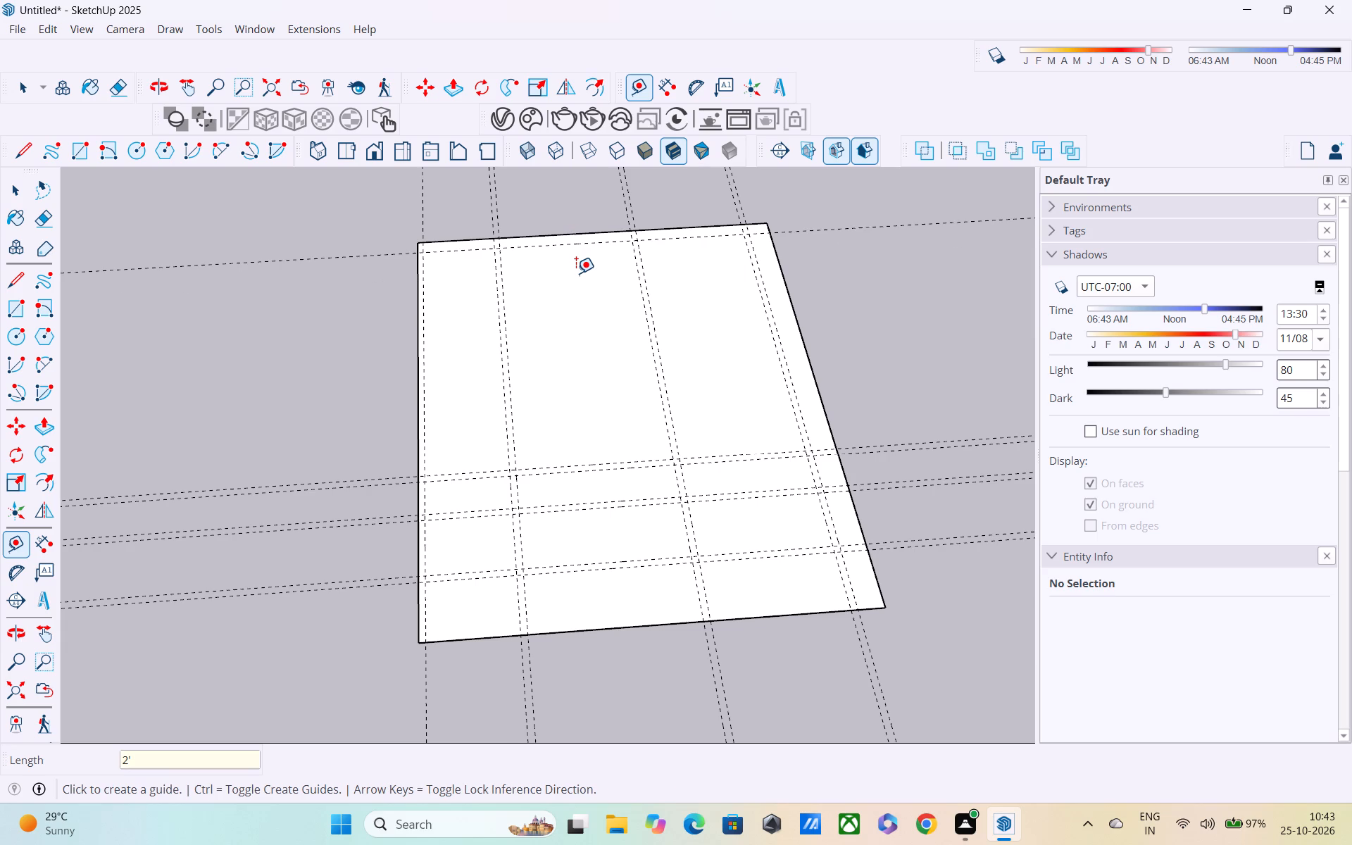
left_click(578, 242)
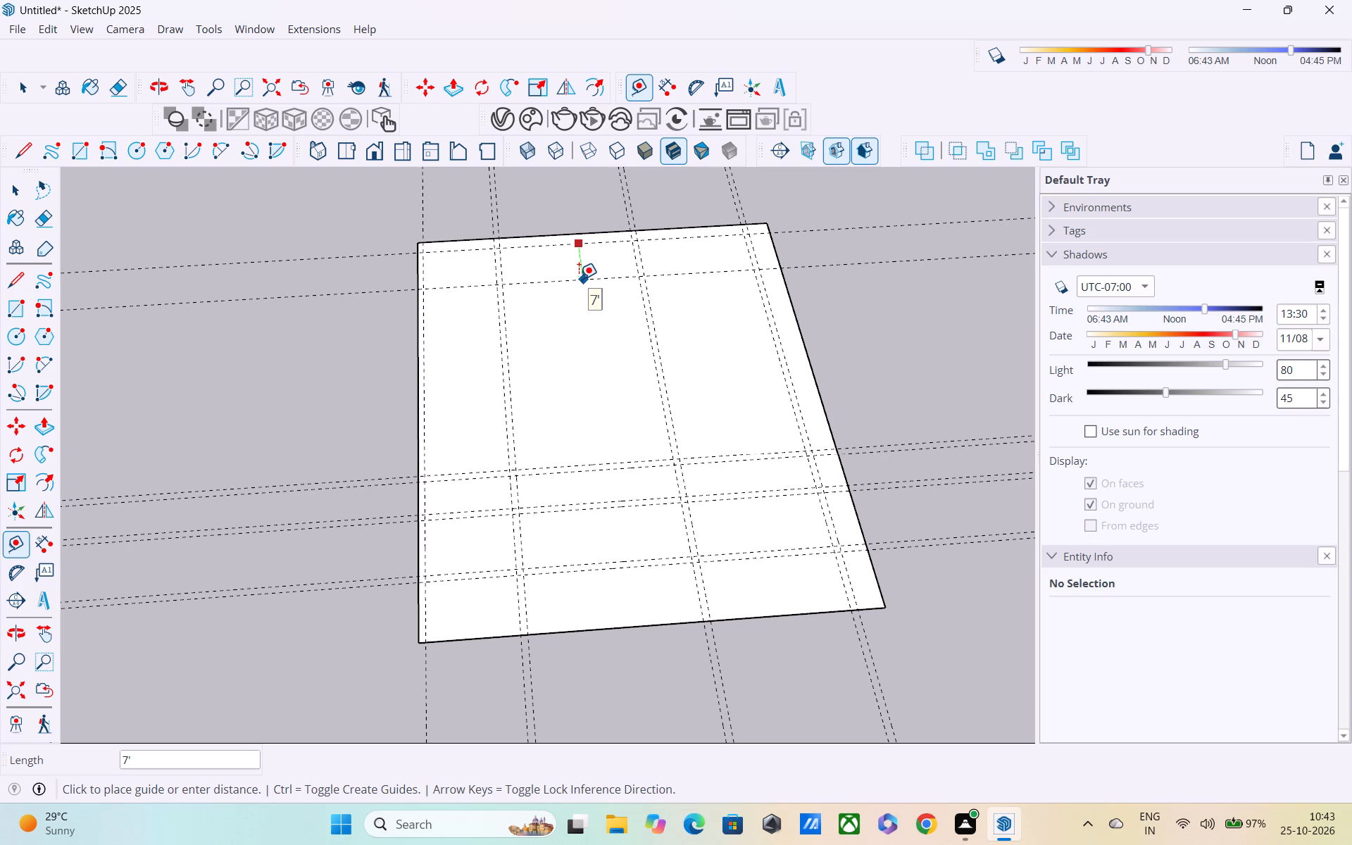
type("9\"")
key("Return")
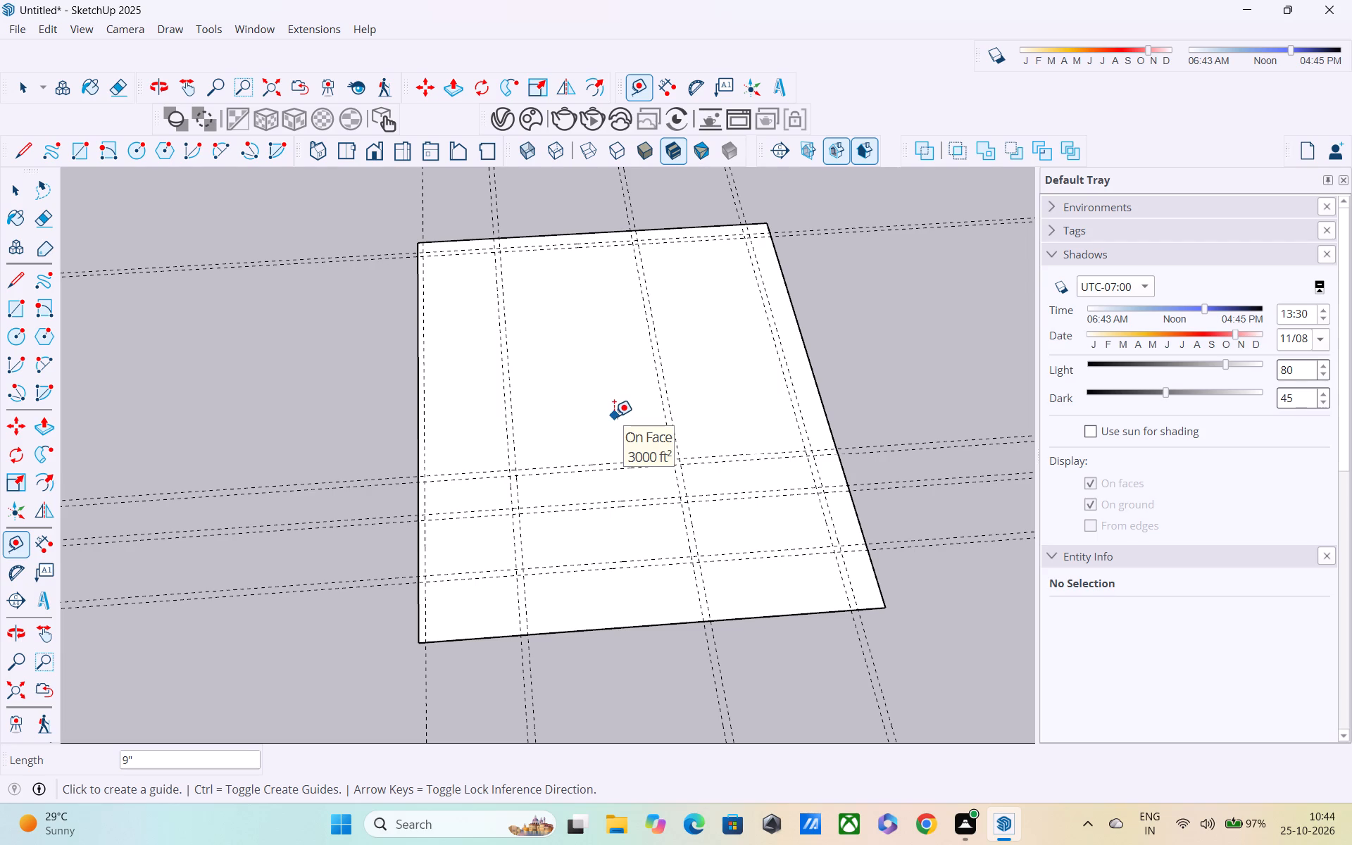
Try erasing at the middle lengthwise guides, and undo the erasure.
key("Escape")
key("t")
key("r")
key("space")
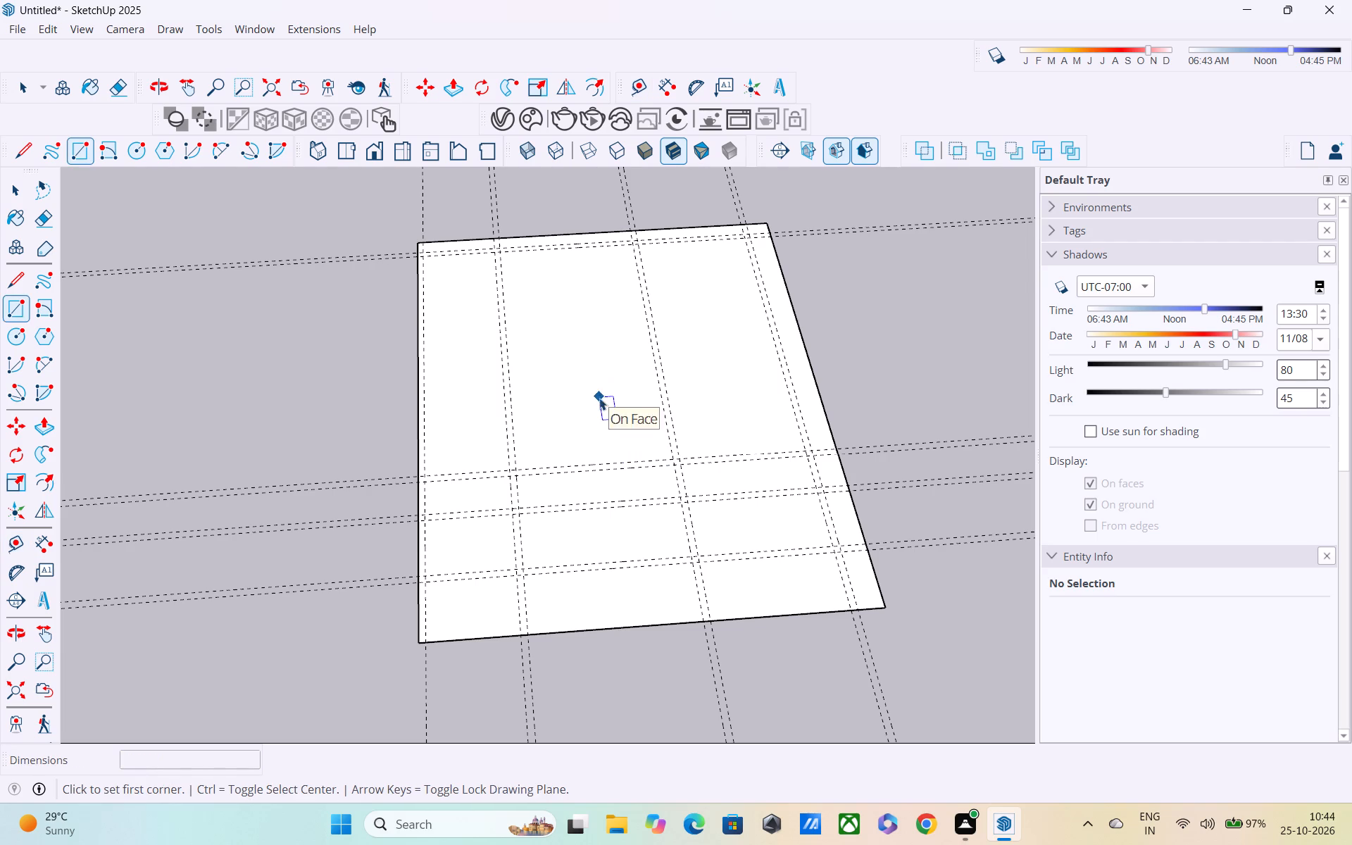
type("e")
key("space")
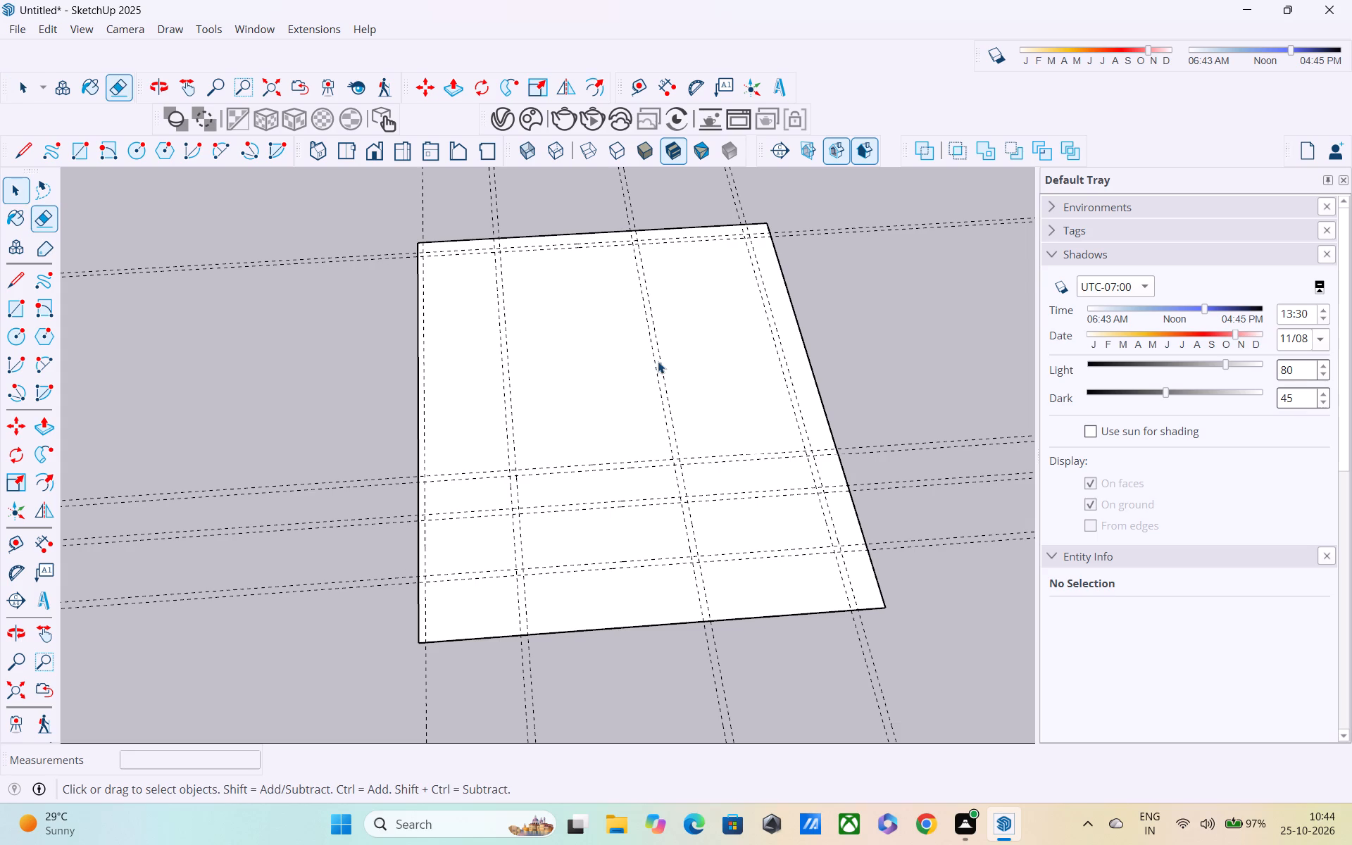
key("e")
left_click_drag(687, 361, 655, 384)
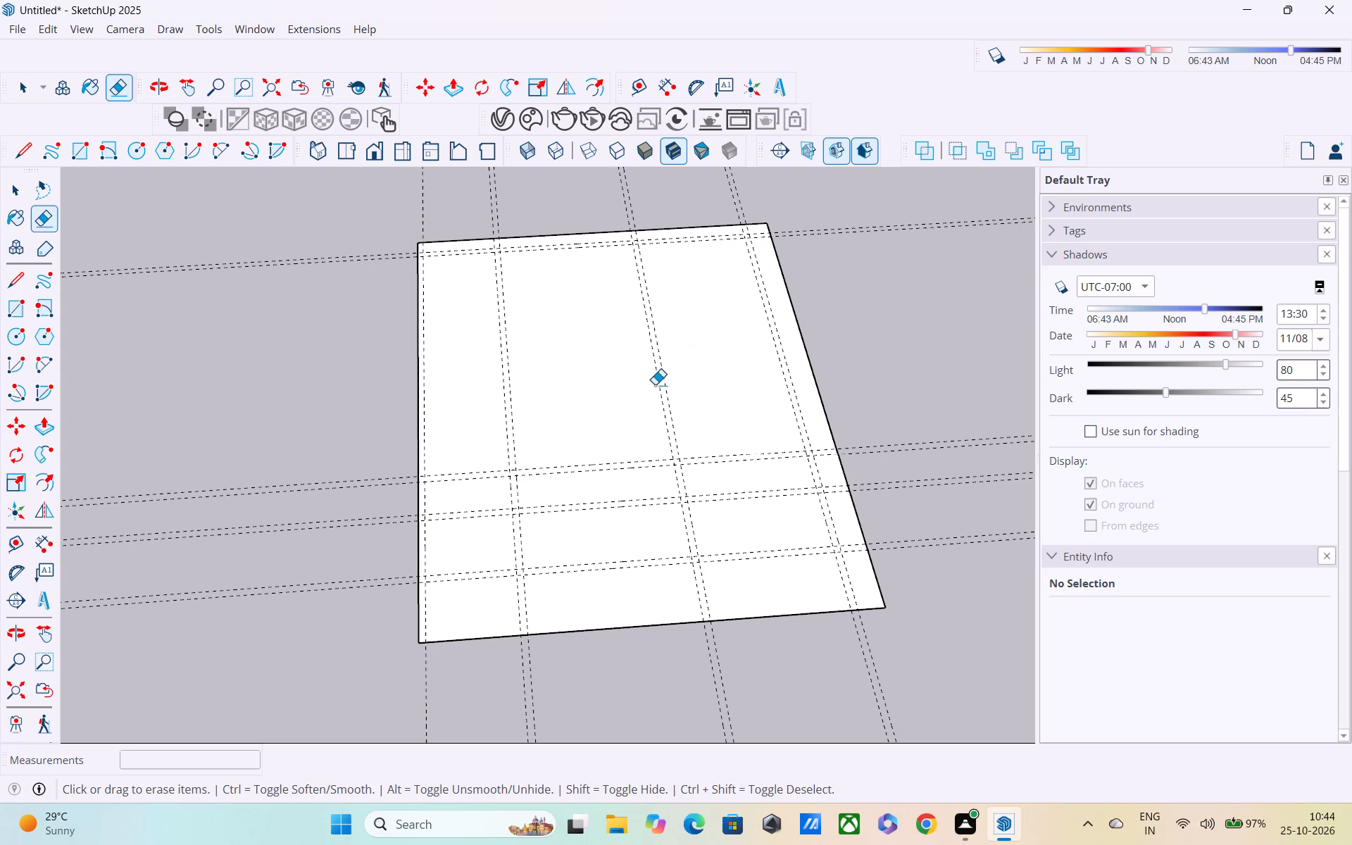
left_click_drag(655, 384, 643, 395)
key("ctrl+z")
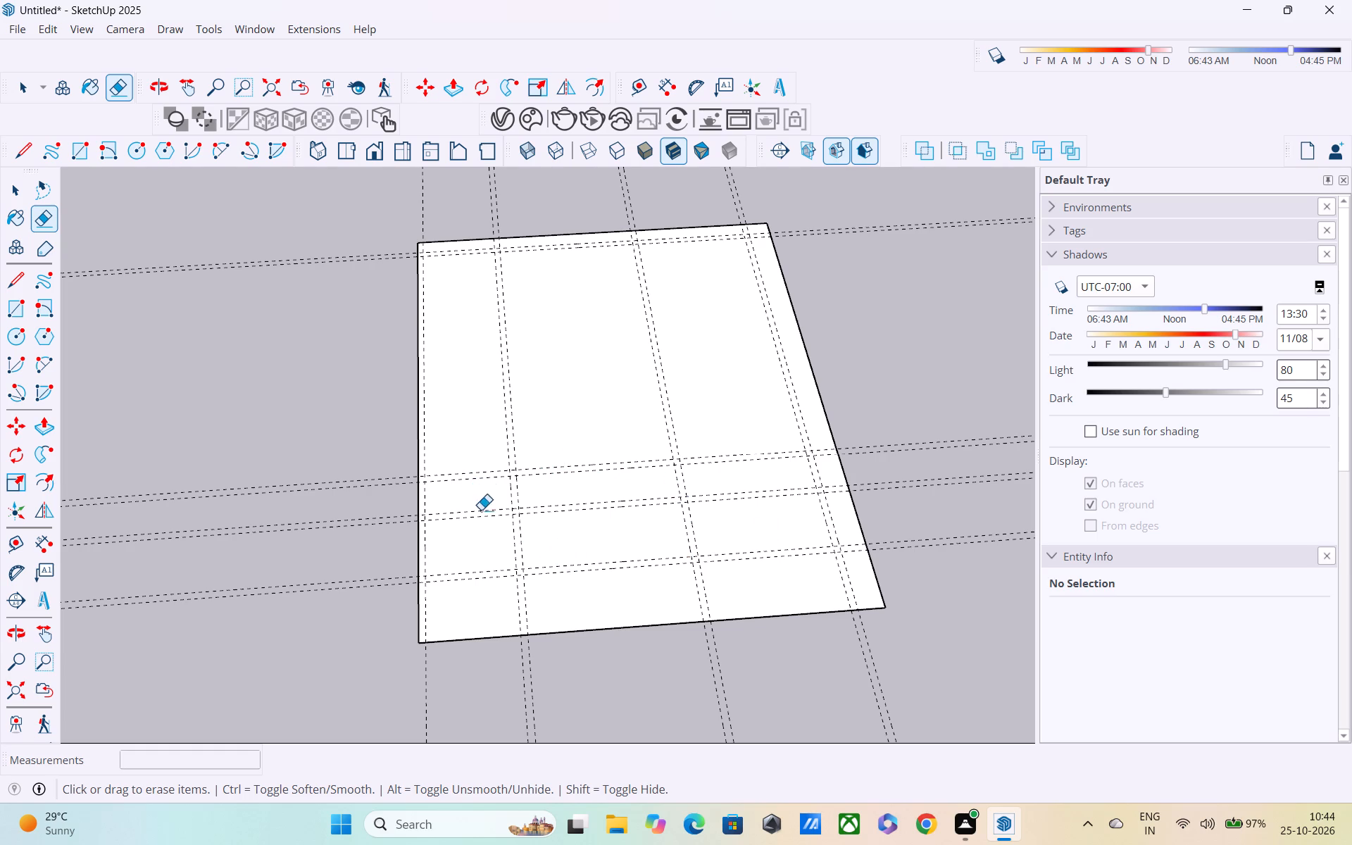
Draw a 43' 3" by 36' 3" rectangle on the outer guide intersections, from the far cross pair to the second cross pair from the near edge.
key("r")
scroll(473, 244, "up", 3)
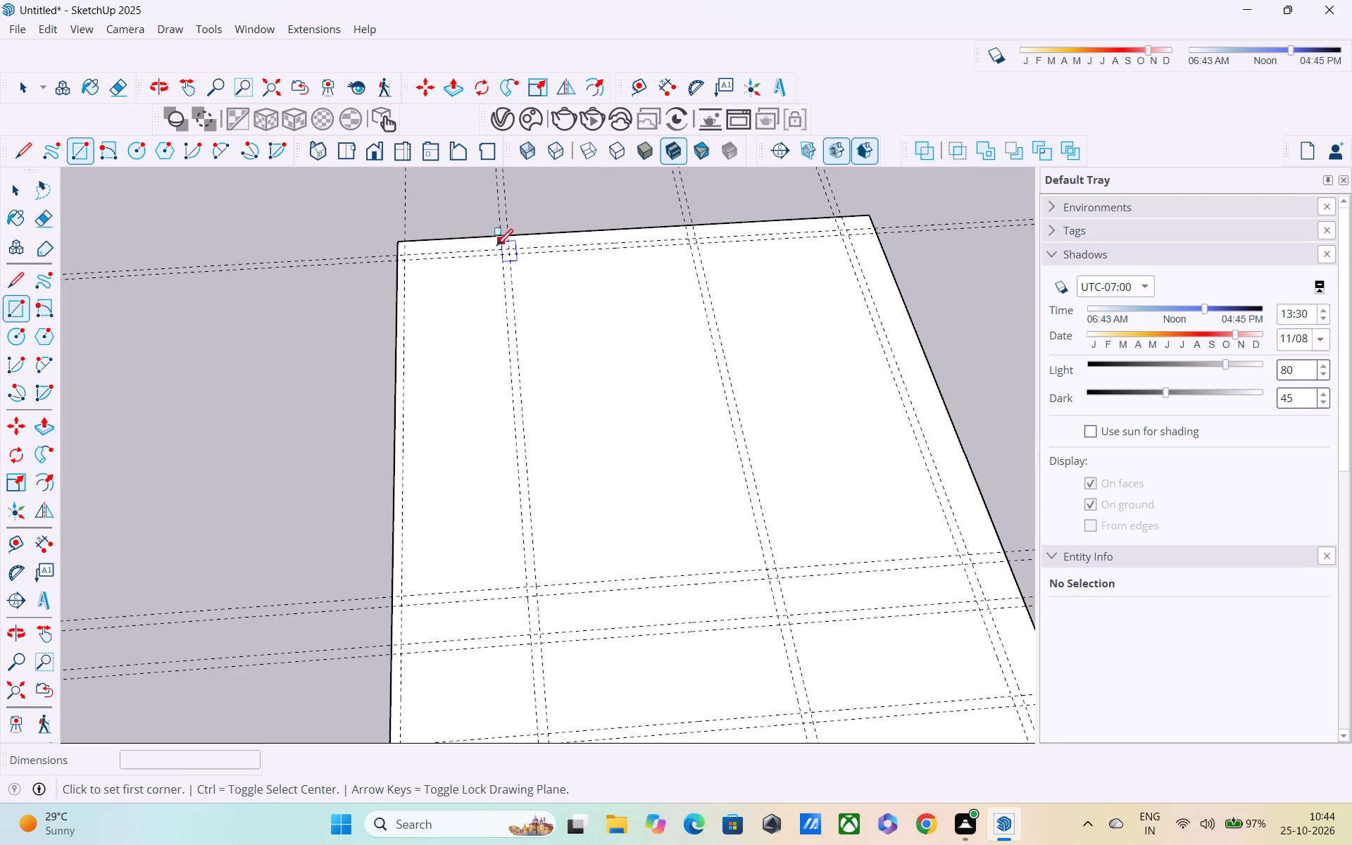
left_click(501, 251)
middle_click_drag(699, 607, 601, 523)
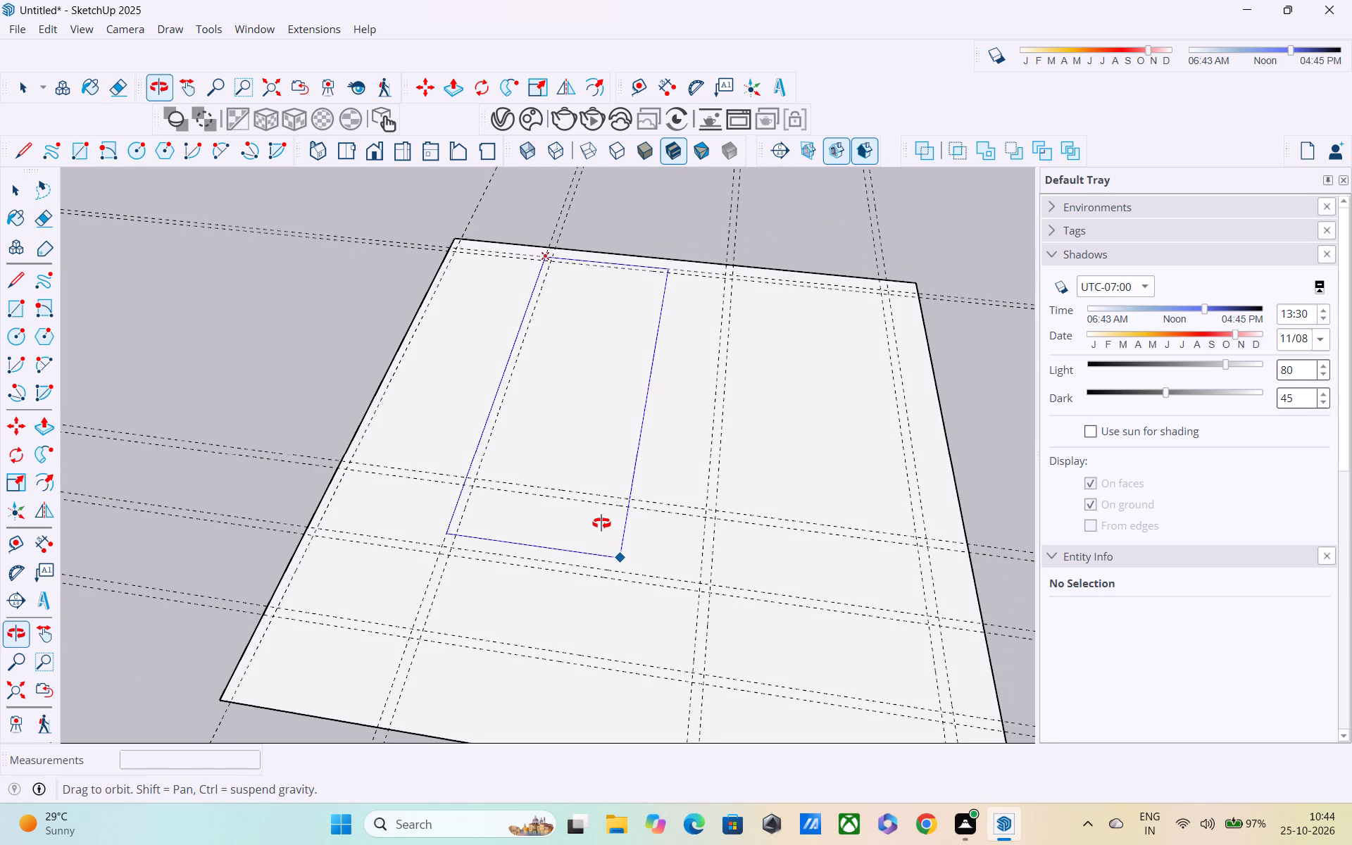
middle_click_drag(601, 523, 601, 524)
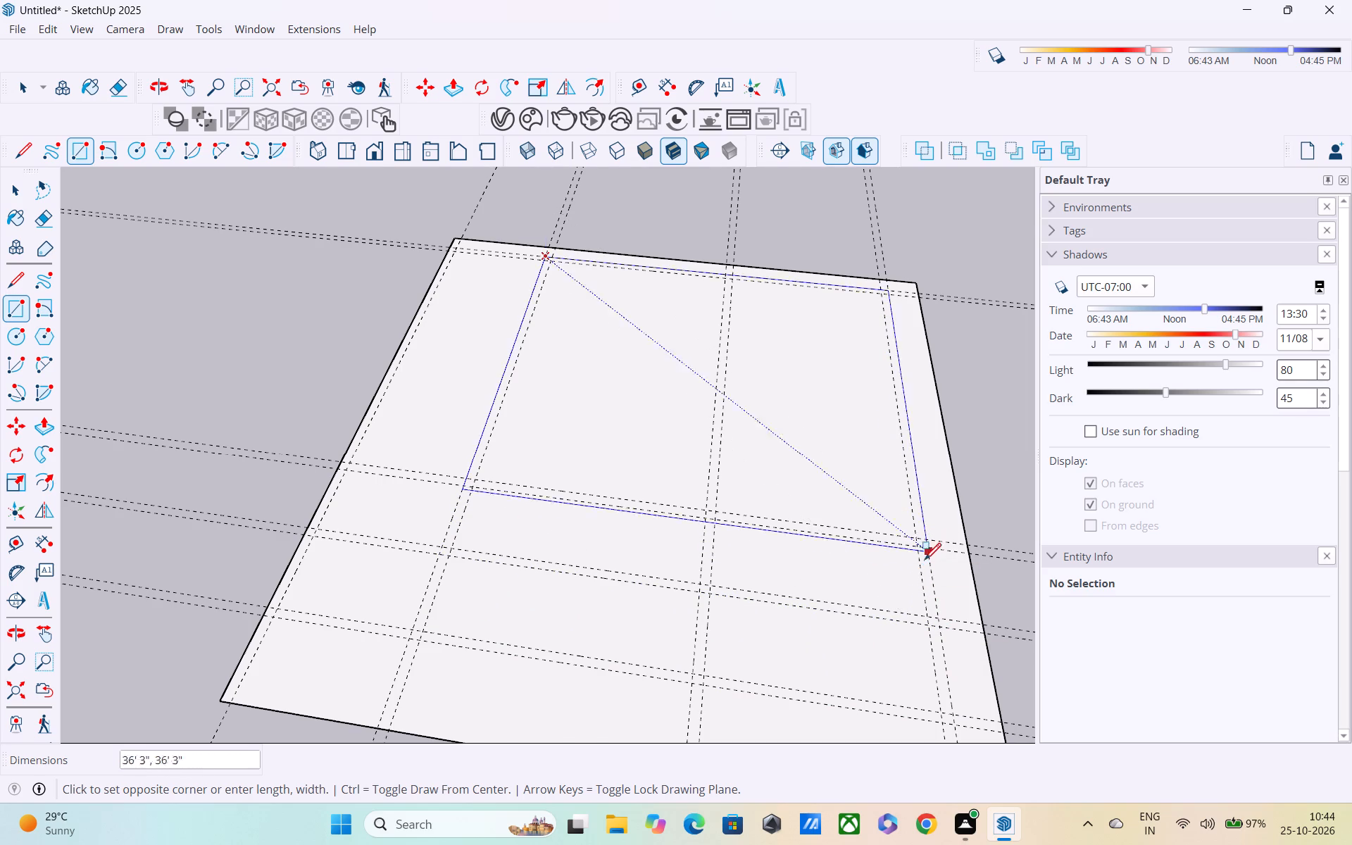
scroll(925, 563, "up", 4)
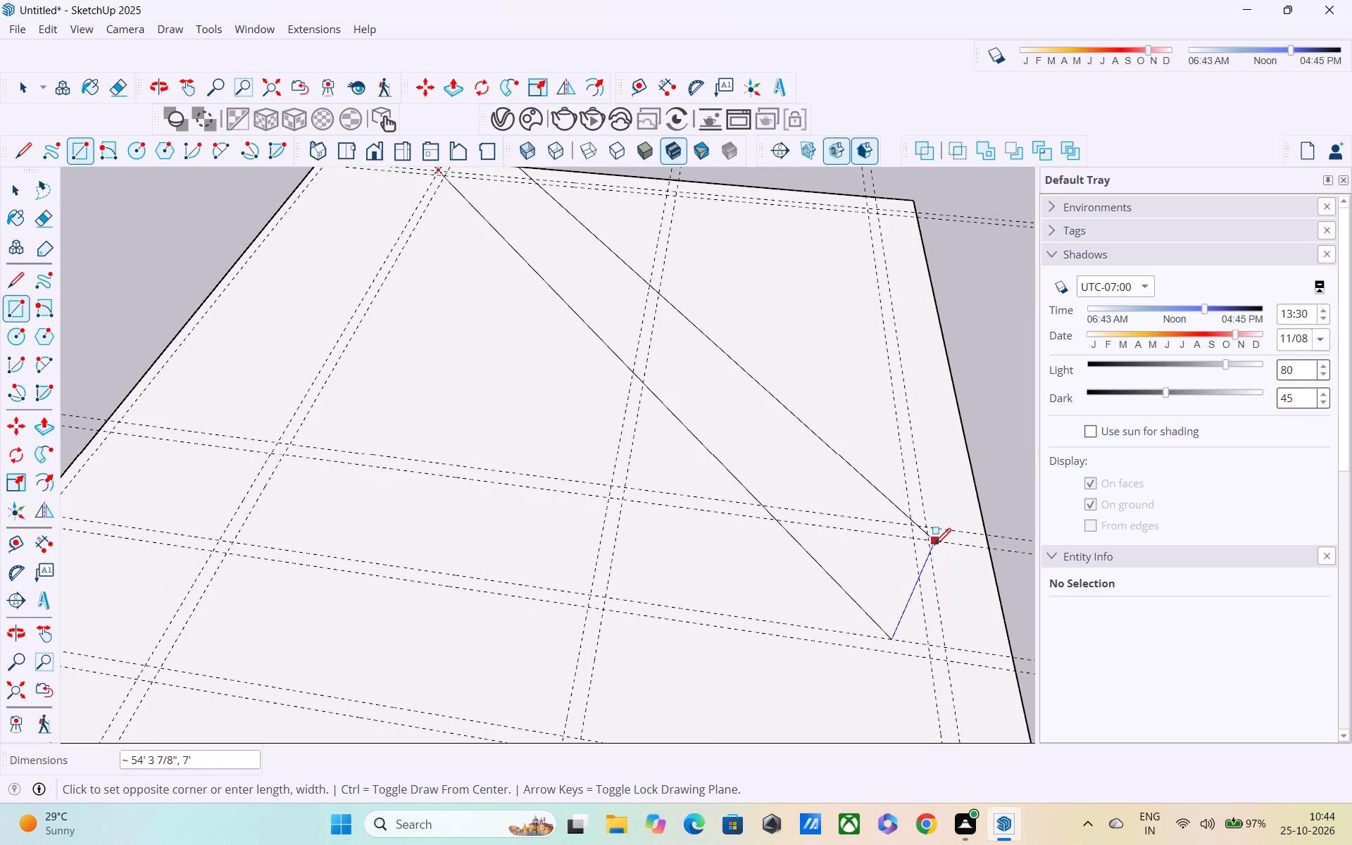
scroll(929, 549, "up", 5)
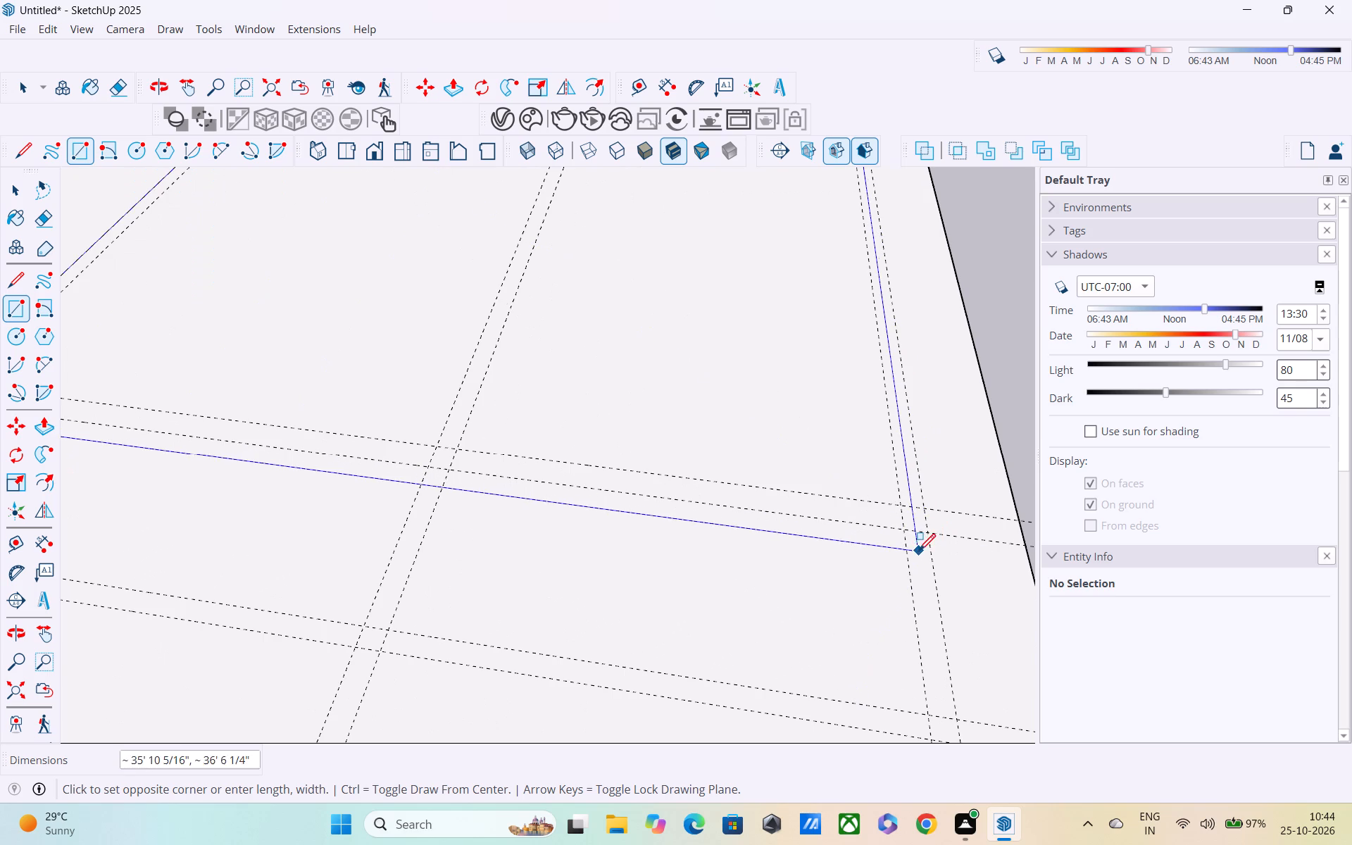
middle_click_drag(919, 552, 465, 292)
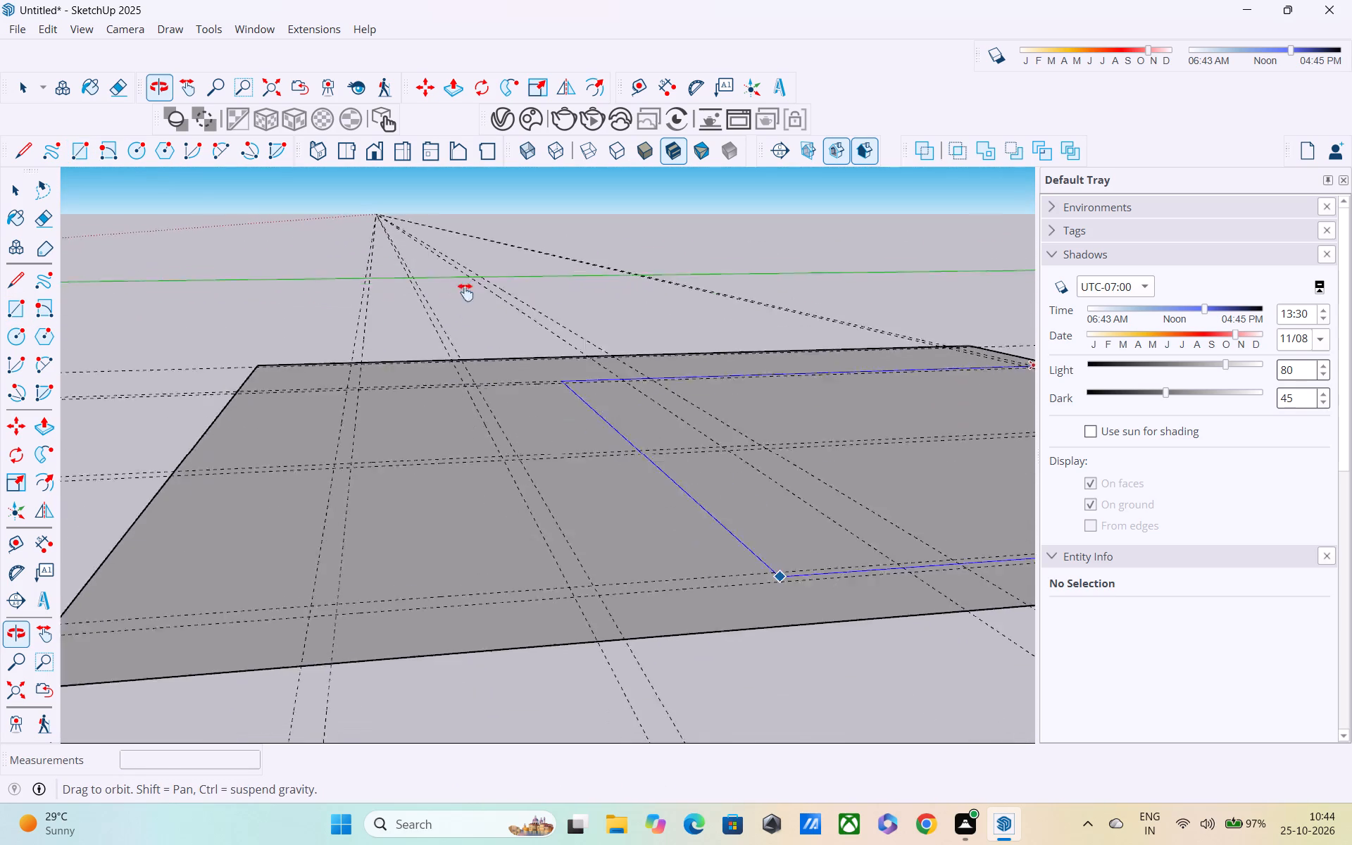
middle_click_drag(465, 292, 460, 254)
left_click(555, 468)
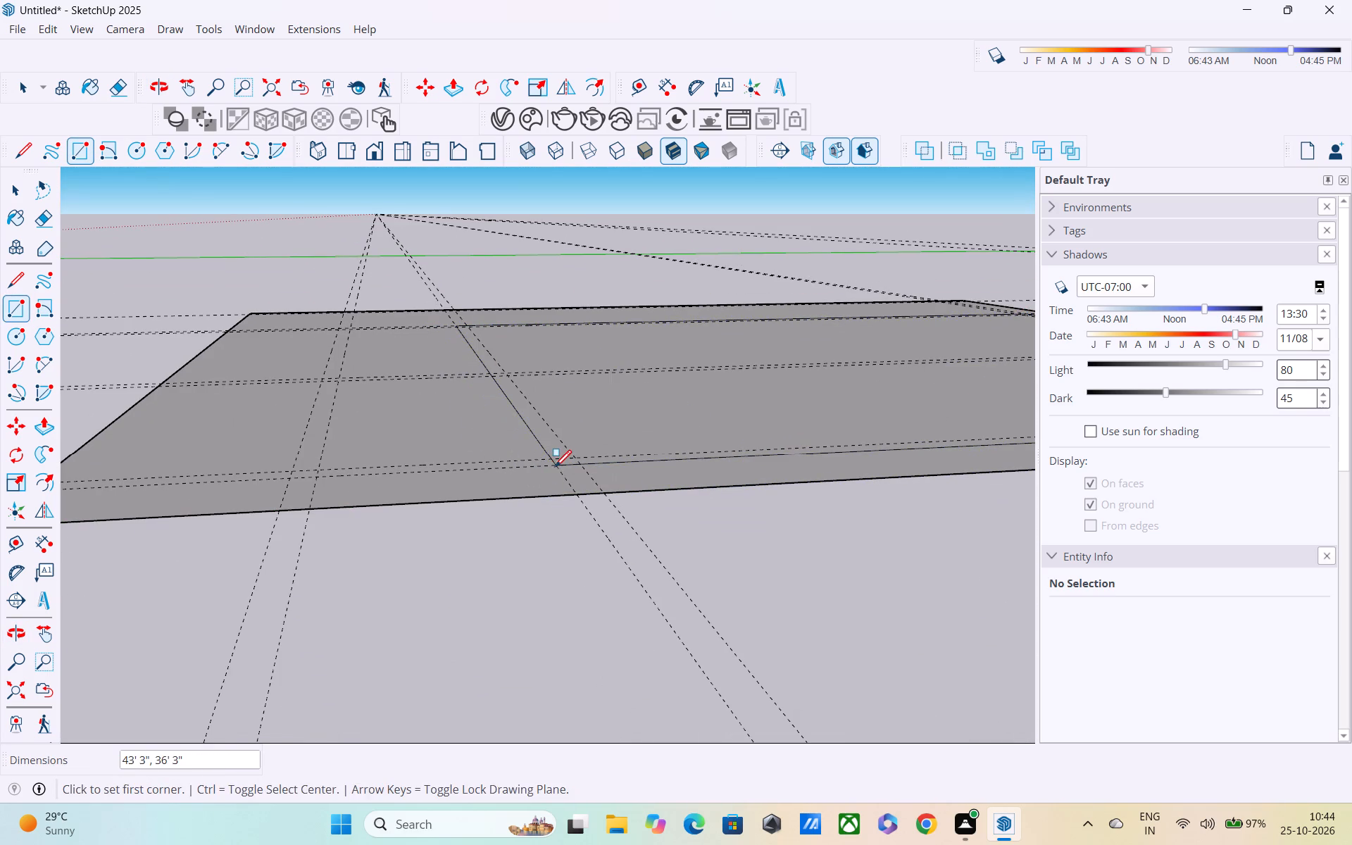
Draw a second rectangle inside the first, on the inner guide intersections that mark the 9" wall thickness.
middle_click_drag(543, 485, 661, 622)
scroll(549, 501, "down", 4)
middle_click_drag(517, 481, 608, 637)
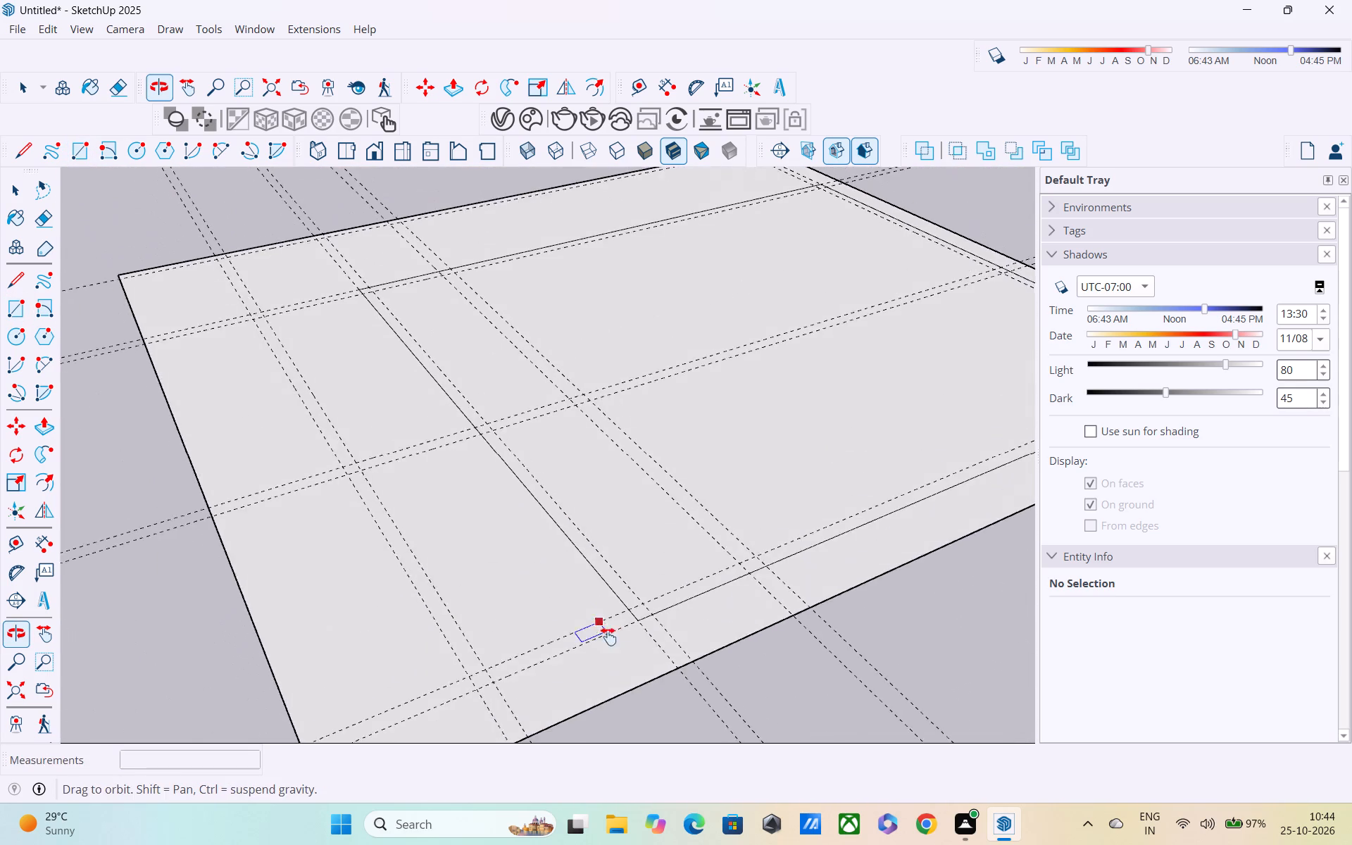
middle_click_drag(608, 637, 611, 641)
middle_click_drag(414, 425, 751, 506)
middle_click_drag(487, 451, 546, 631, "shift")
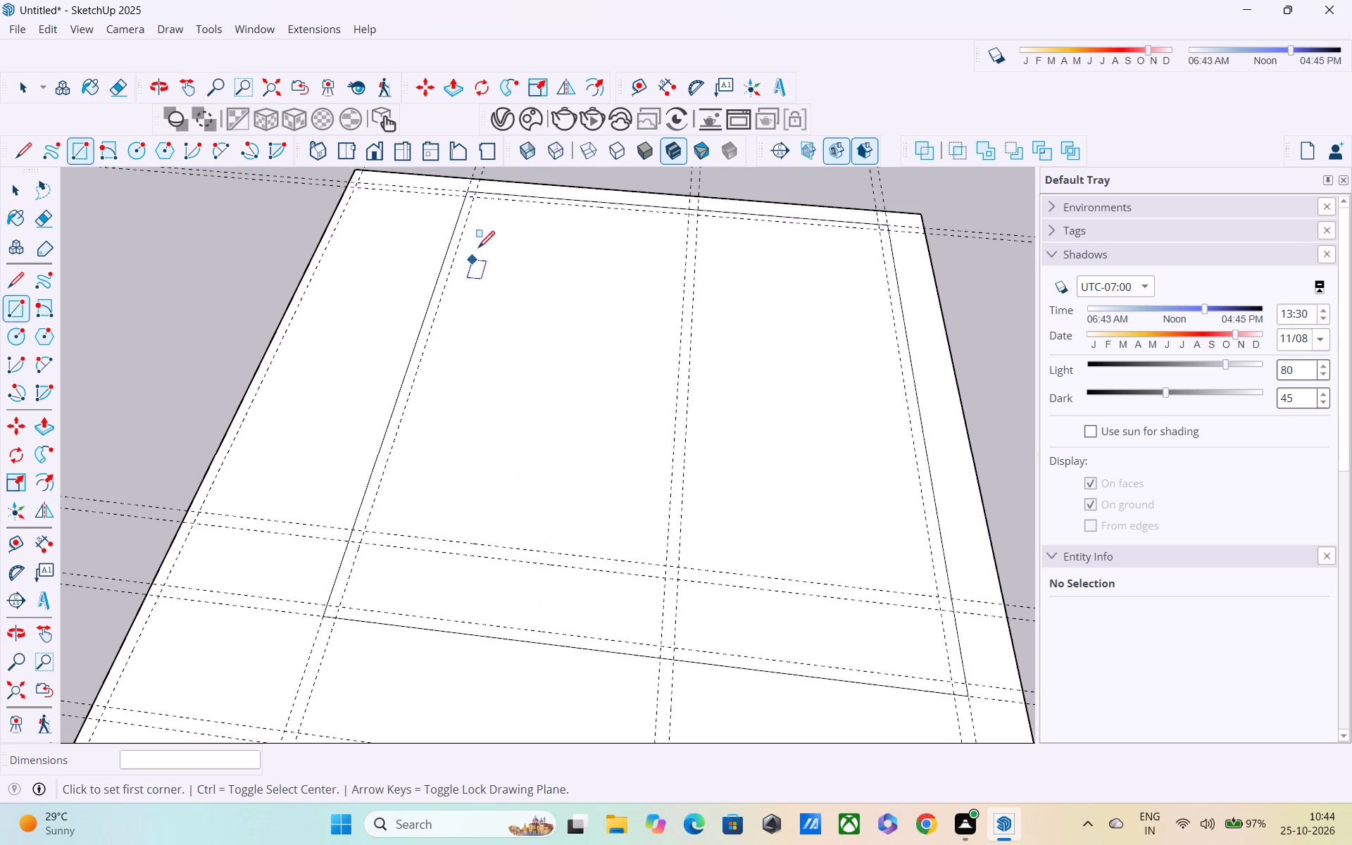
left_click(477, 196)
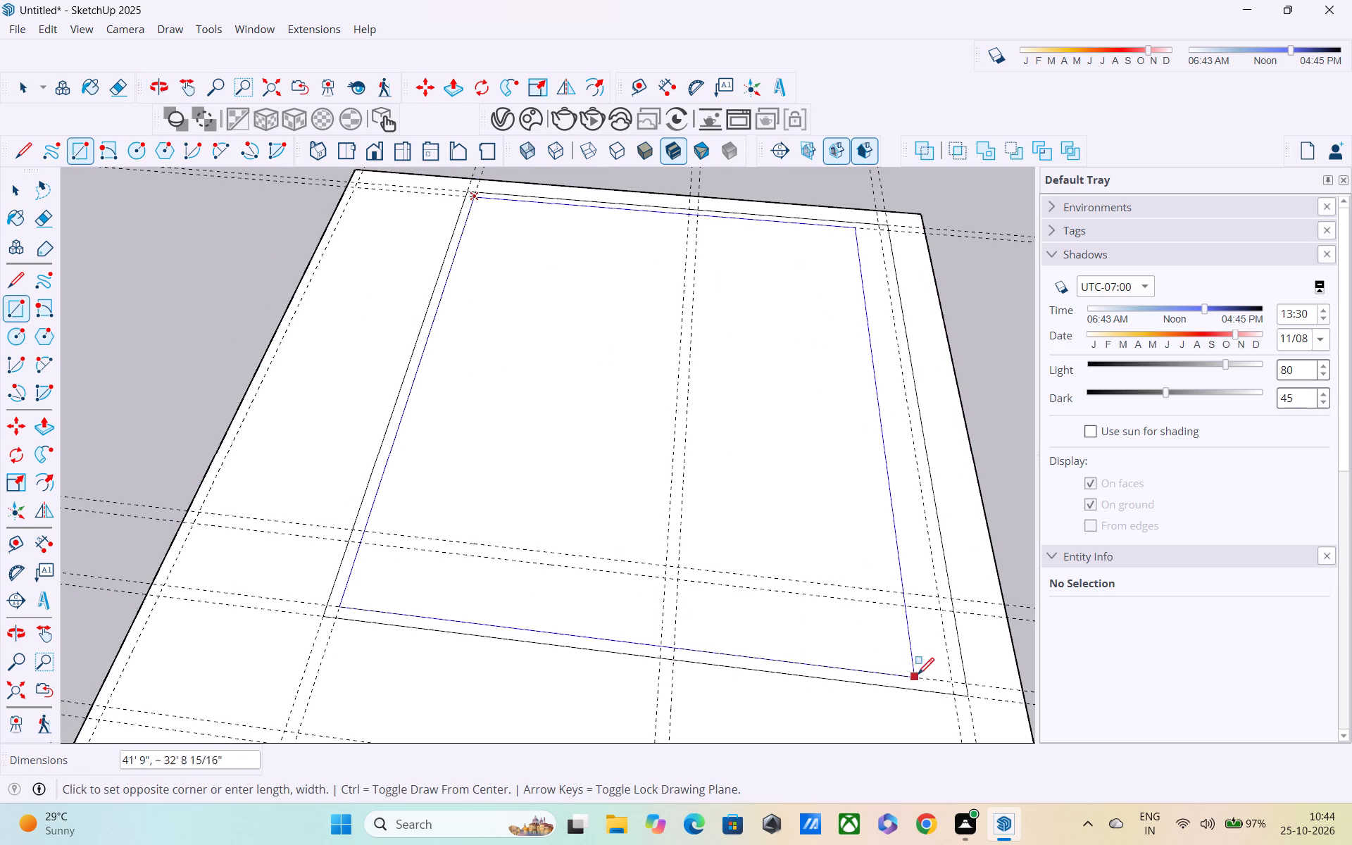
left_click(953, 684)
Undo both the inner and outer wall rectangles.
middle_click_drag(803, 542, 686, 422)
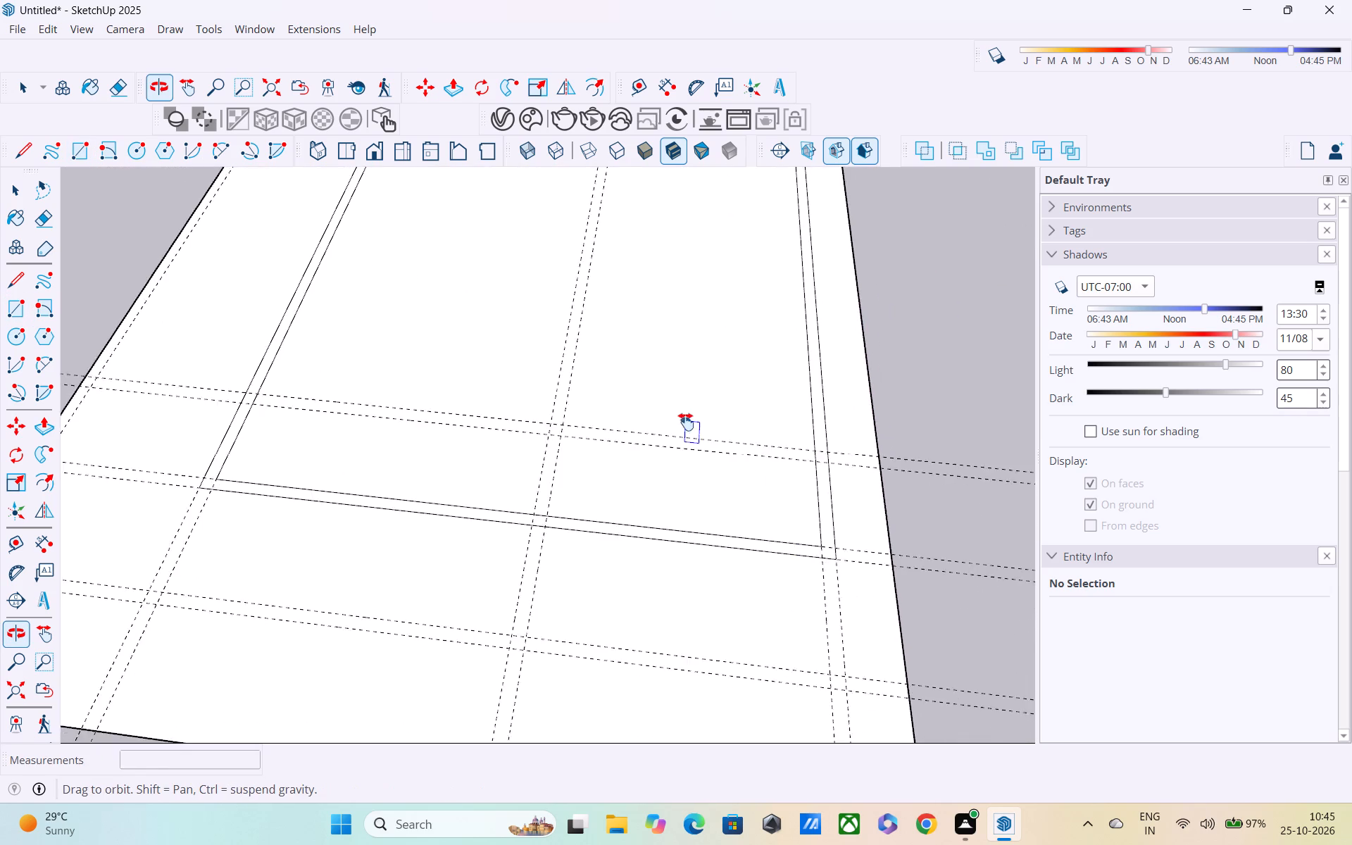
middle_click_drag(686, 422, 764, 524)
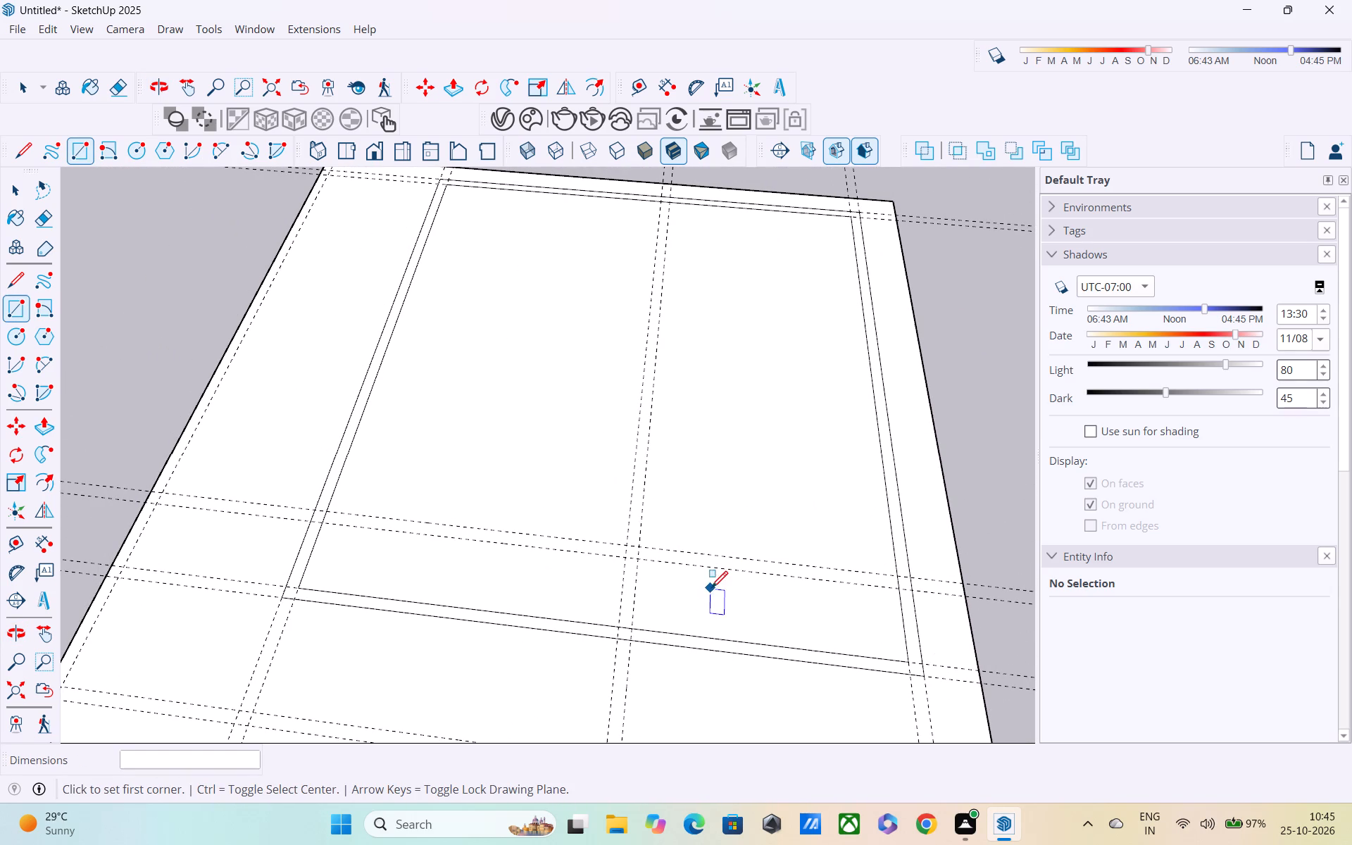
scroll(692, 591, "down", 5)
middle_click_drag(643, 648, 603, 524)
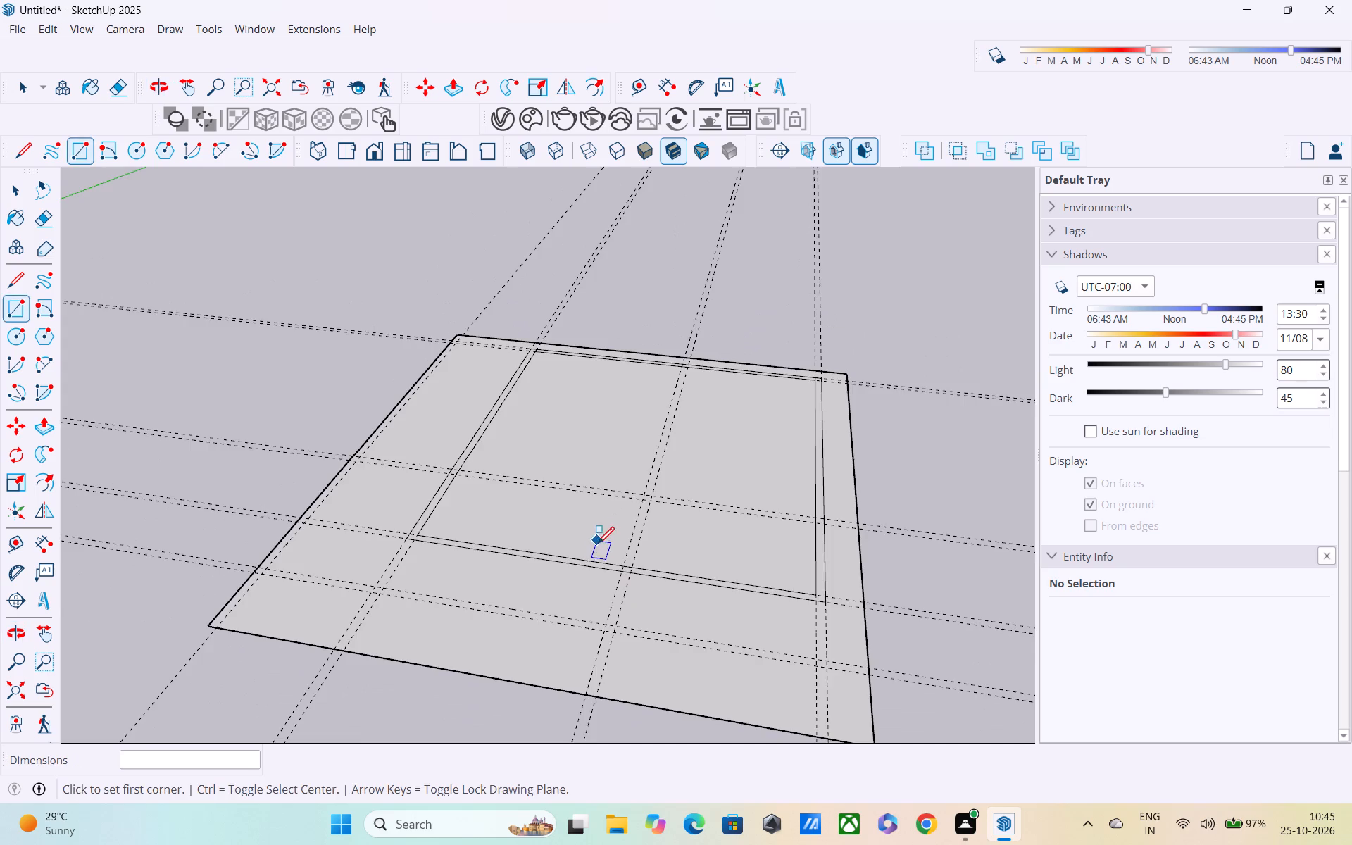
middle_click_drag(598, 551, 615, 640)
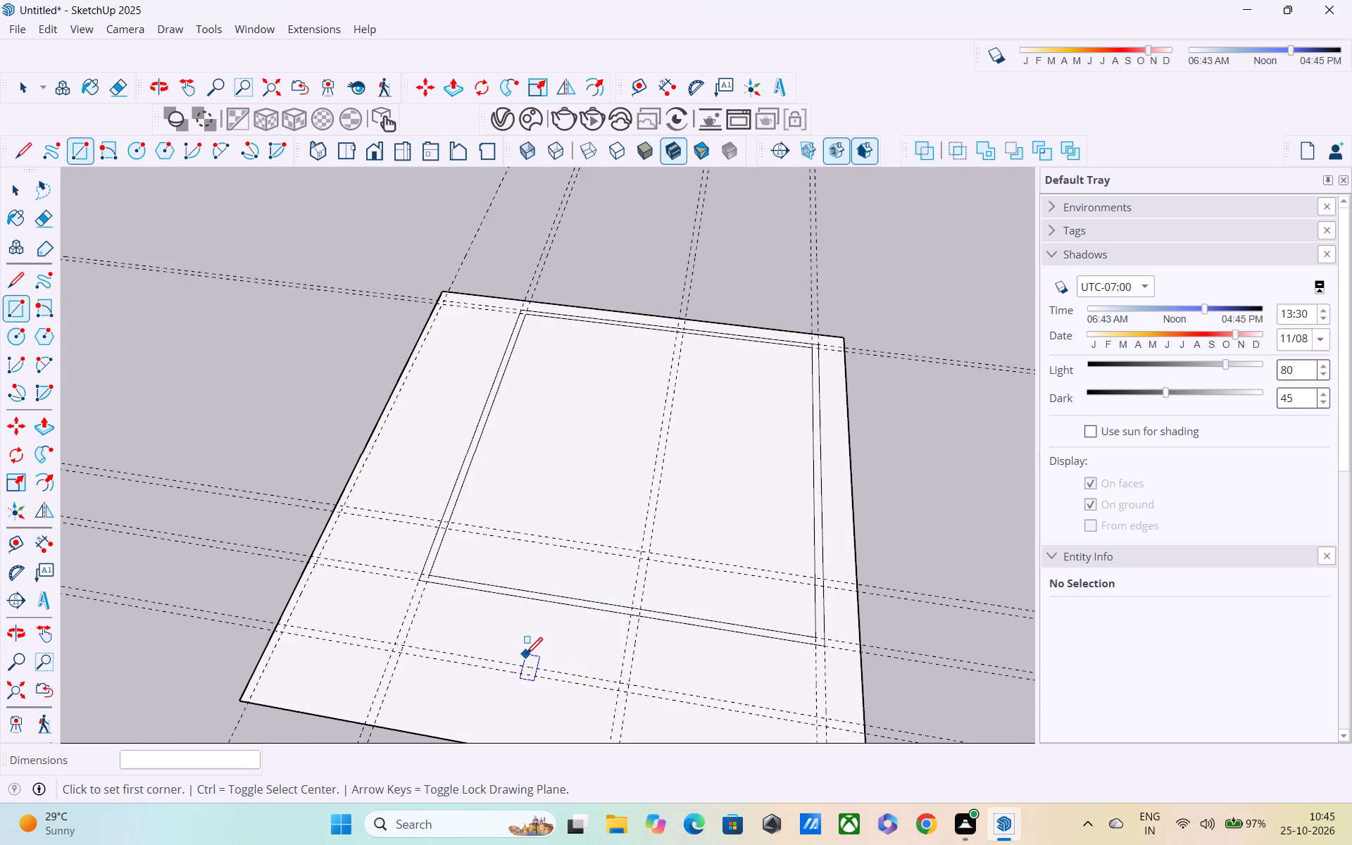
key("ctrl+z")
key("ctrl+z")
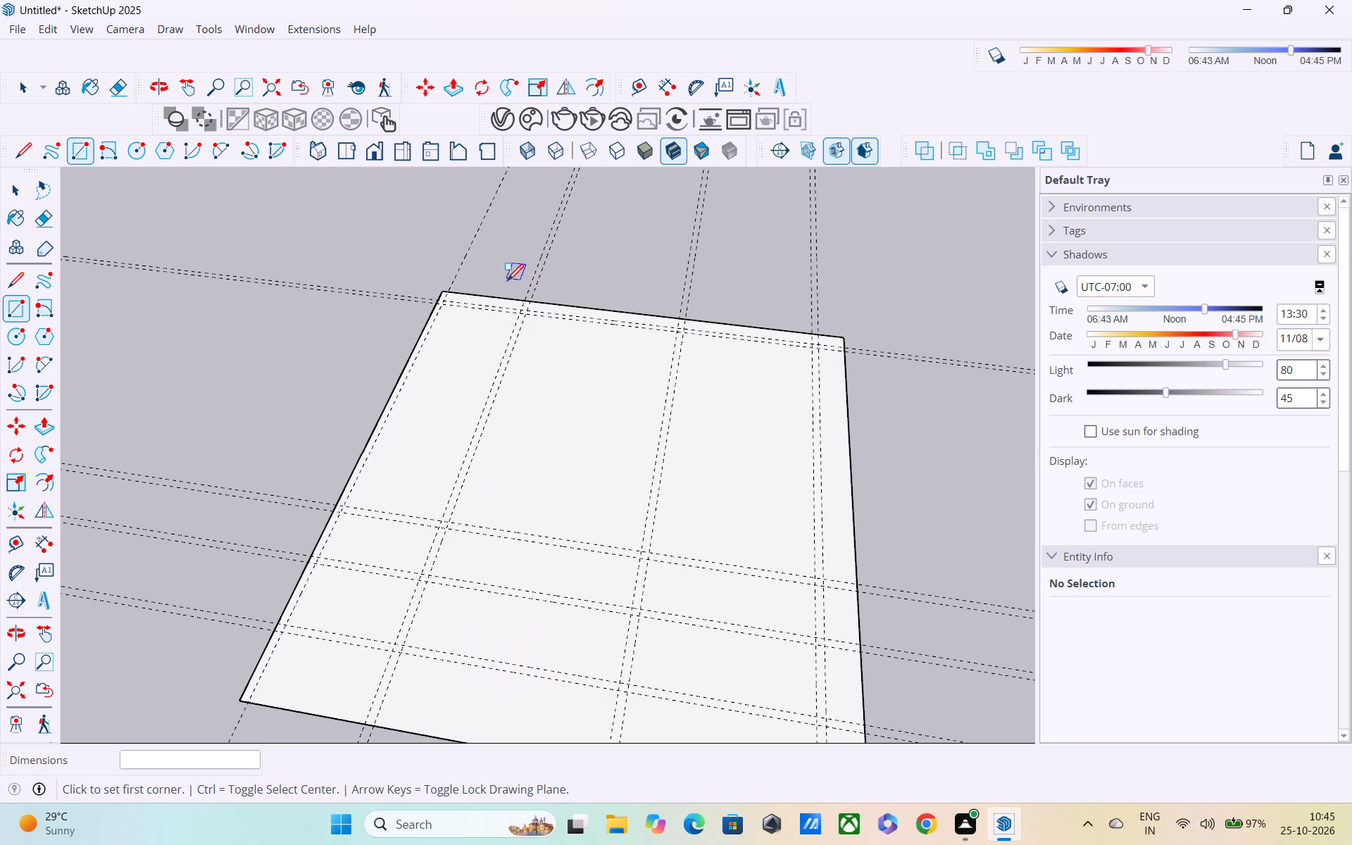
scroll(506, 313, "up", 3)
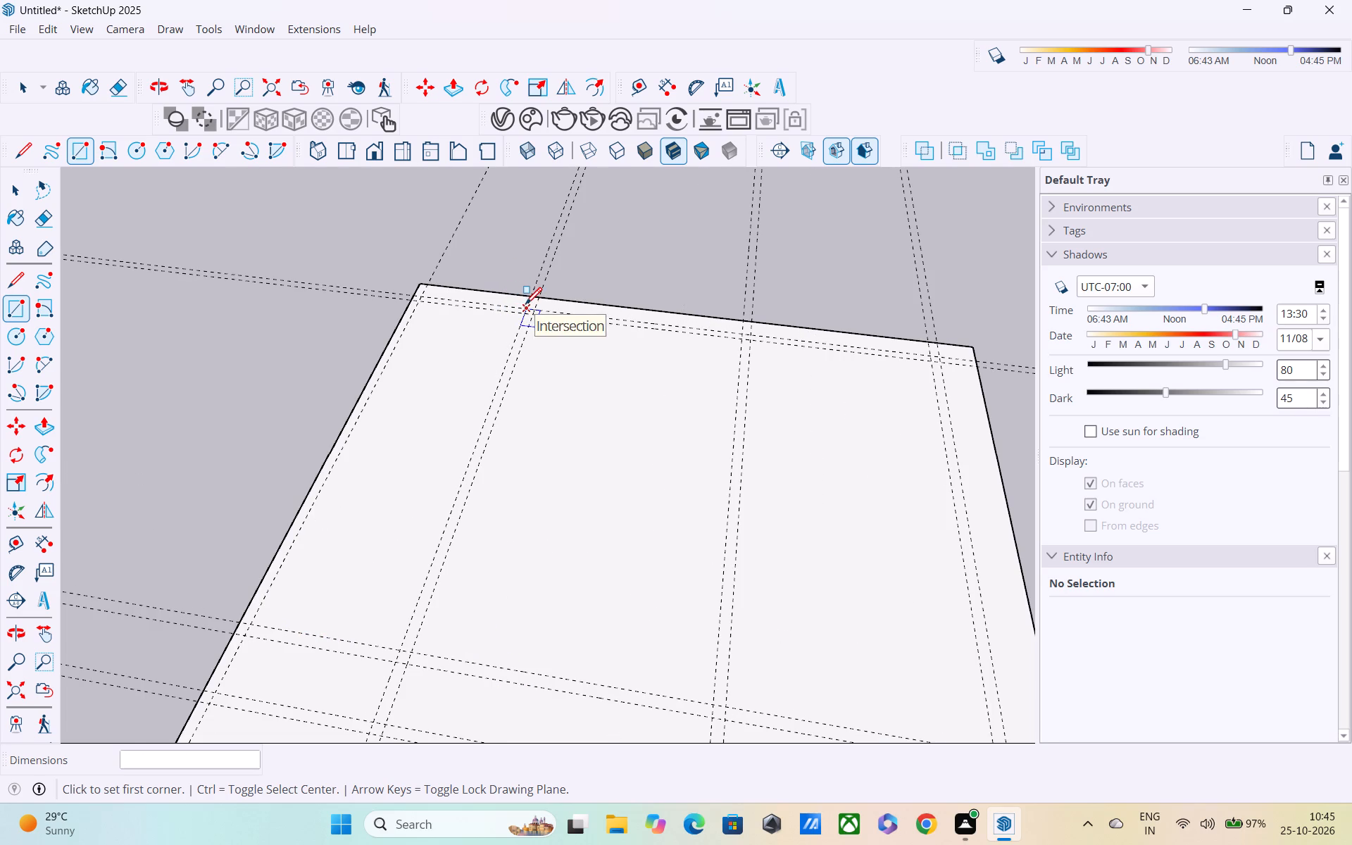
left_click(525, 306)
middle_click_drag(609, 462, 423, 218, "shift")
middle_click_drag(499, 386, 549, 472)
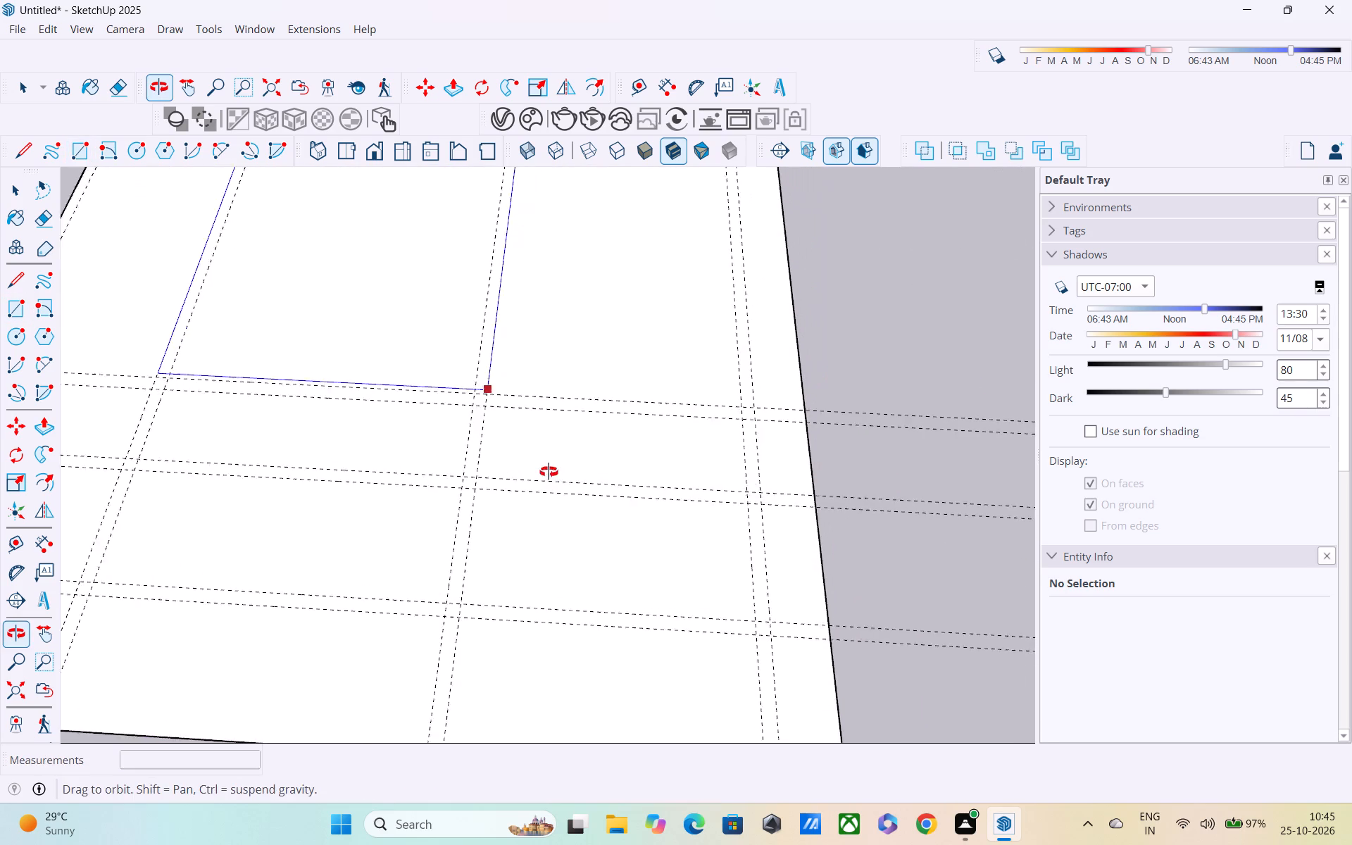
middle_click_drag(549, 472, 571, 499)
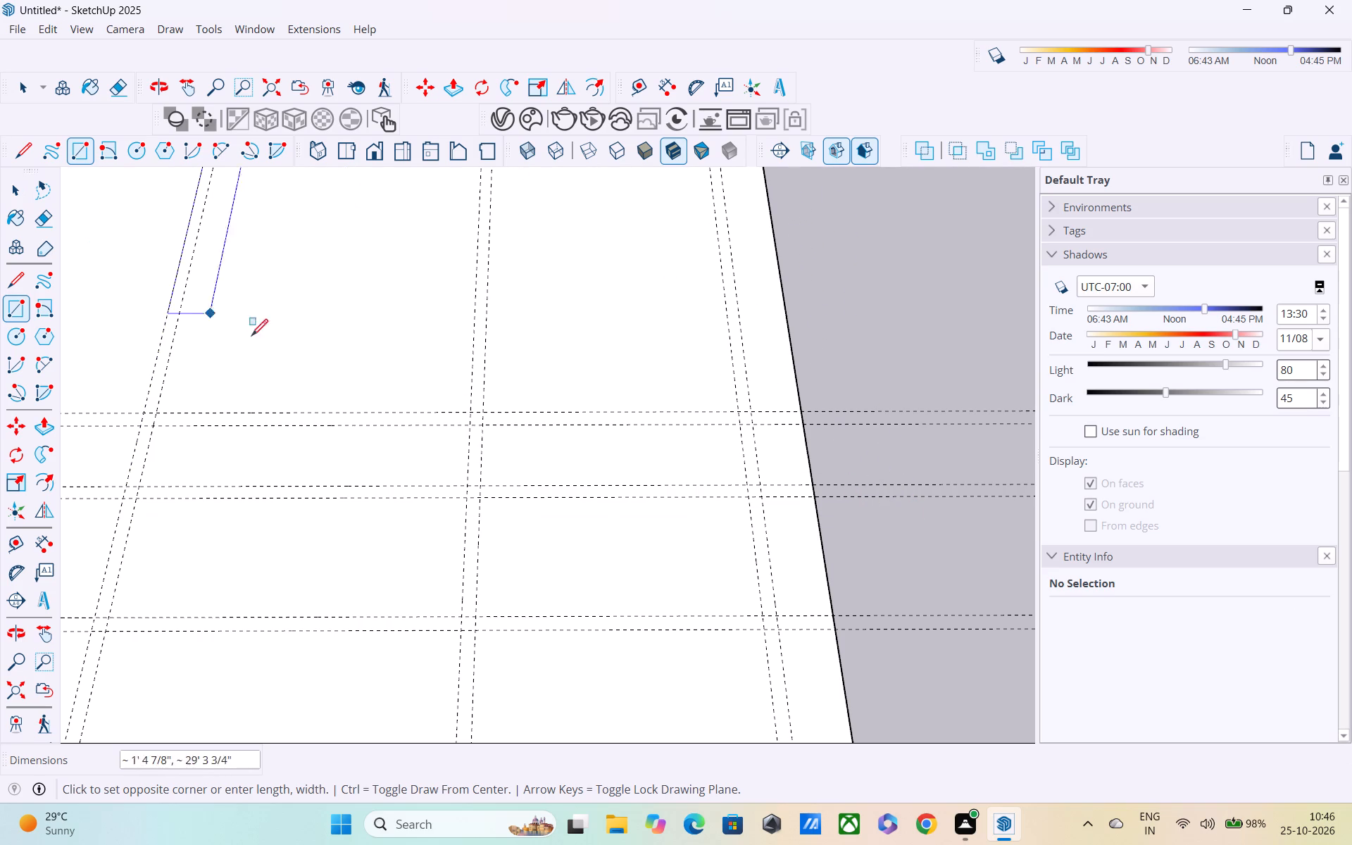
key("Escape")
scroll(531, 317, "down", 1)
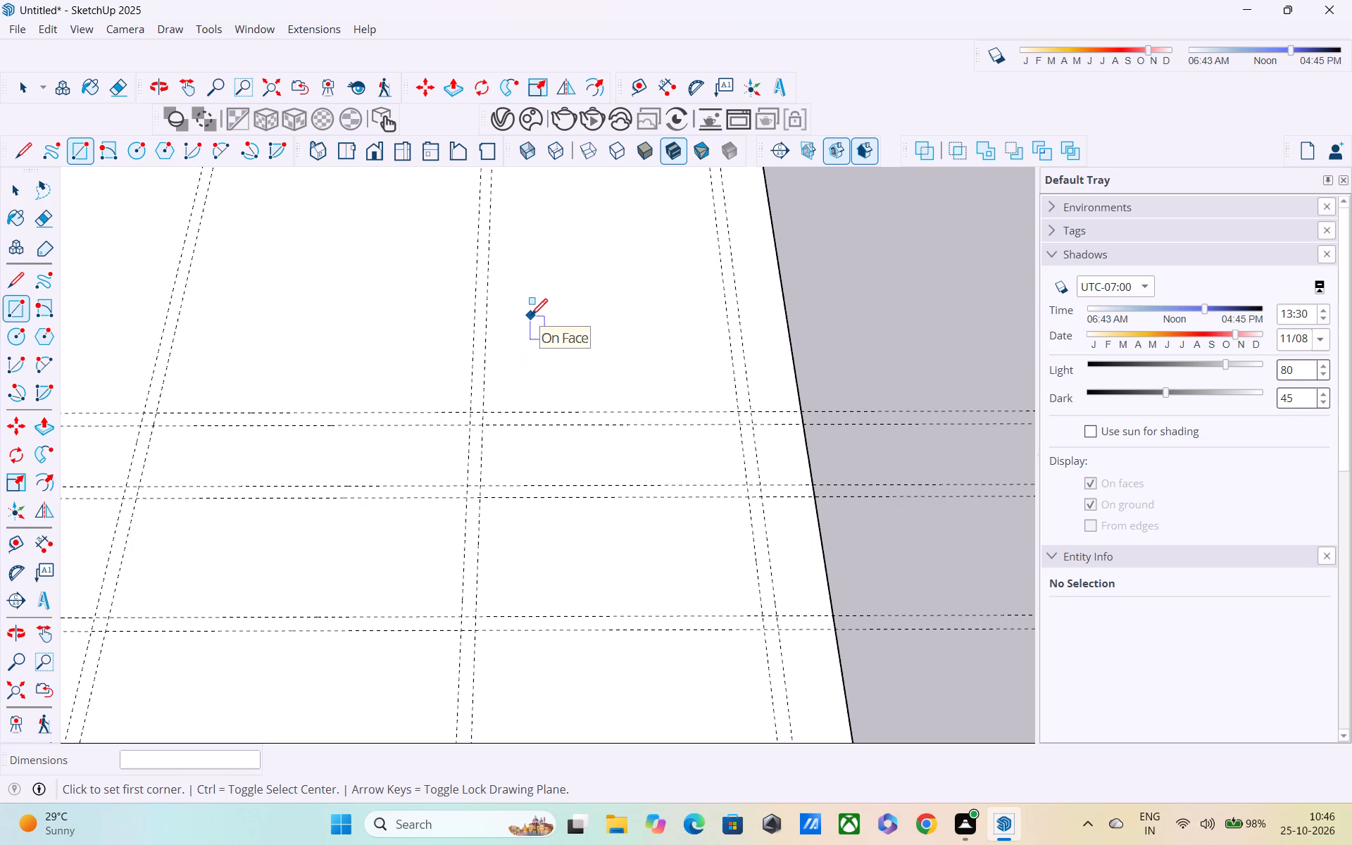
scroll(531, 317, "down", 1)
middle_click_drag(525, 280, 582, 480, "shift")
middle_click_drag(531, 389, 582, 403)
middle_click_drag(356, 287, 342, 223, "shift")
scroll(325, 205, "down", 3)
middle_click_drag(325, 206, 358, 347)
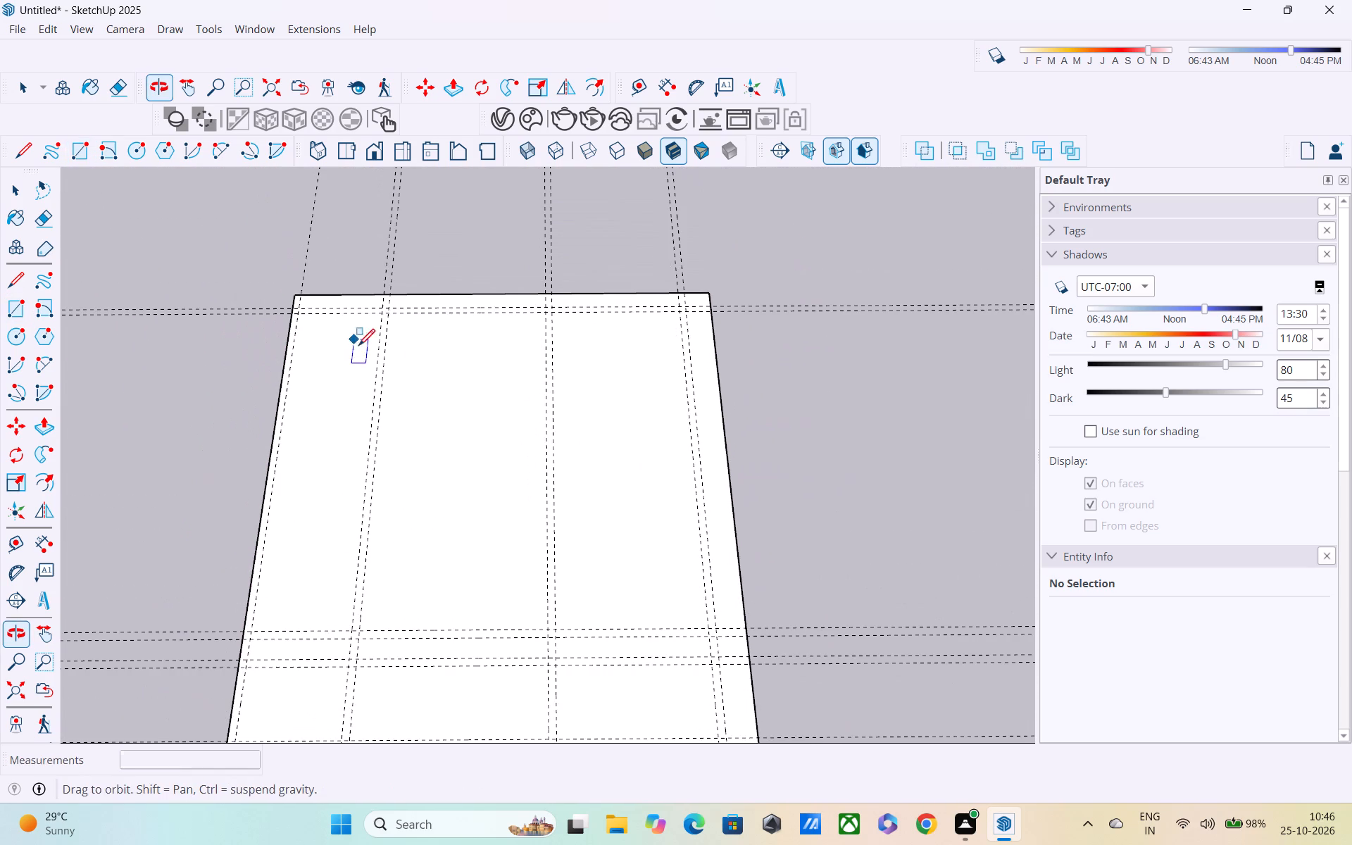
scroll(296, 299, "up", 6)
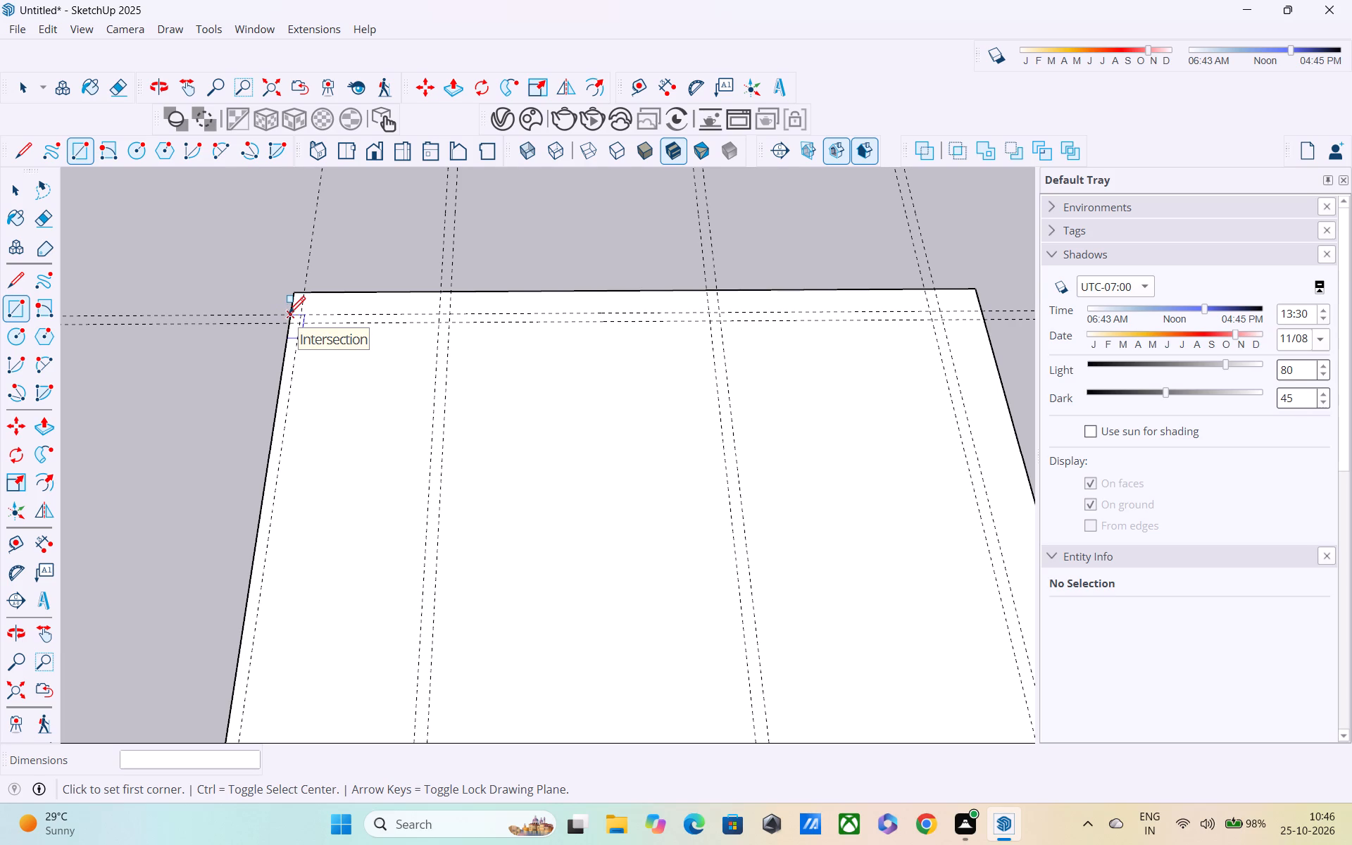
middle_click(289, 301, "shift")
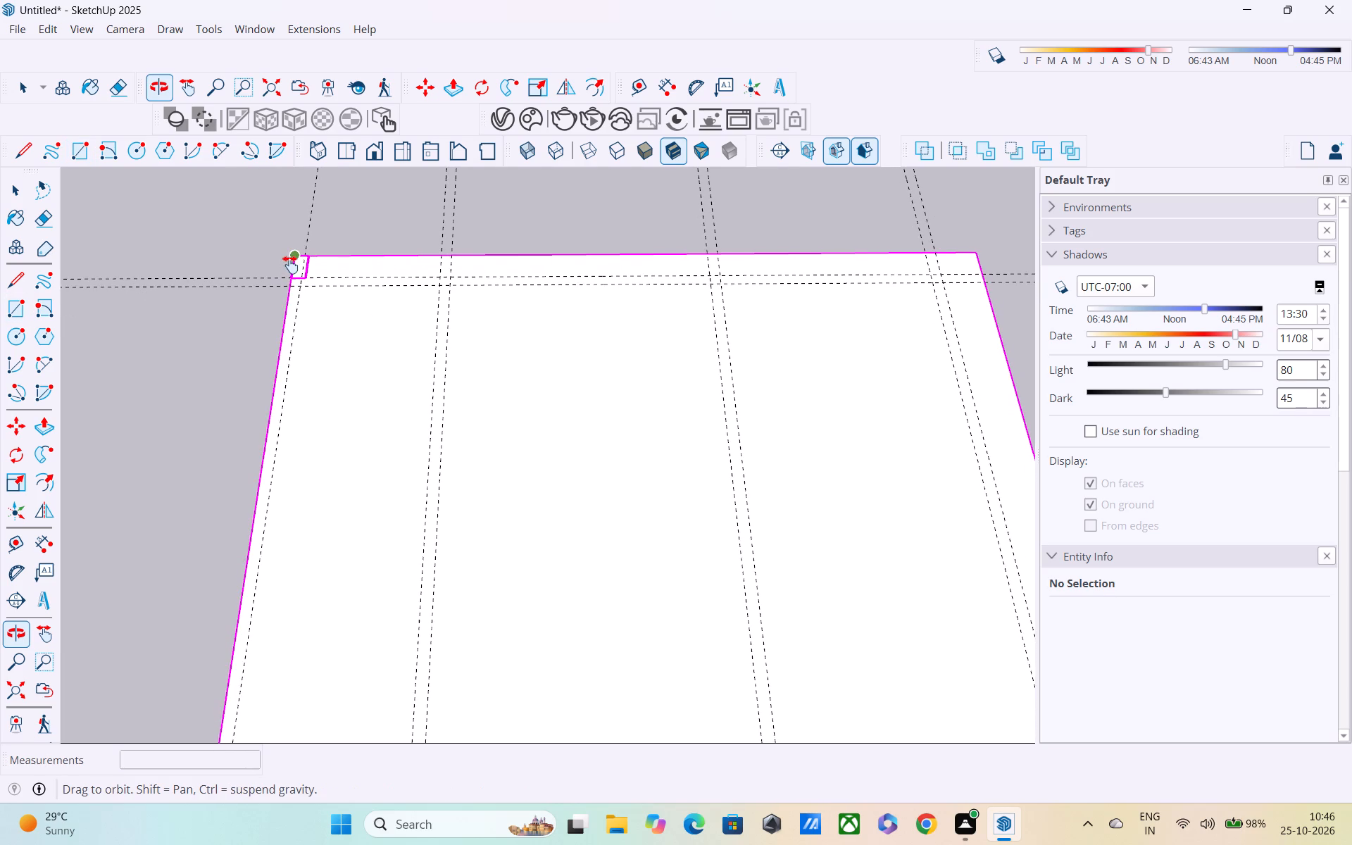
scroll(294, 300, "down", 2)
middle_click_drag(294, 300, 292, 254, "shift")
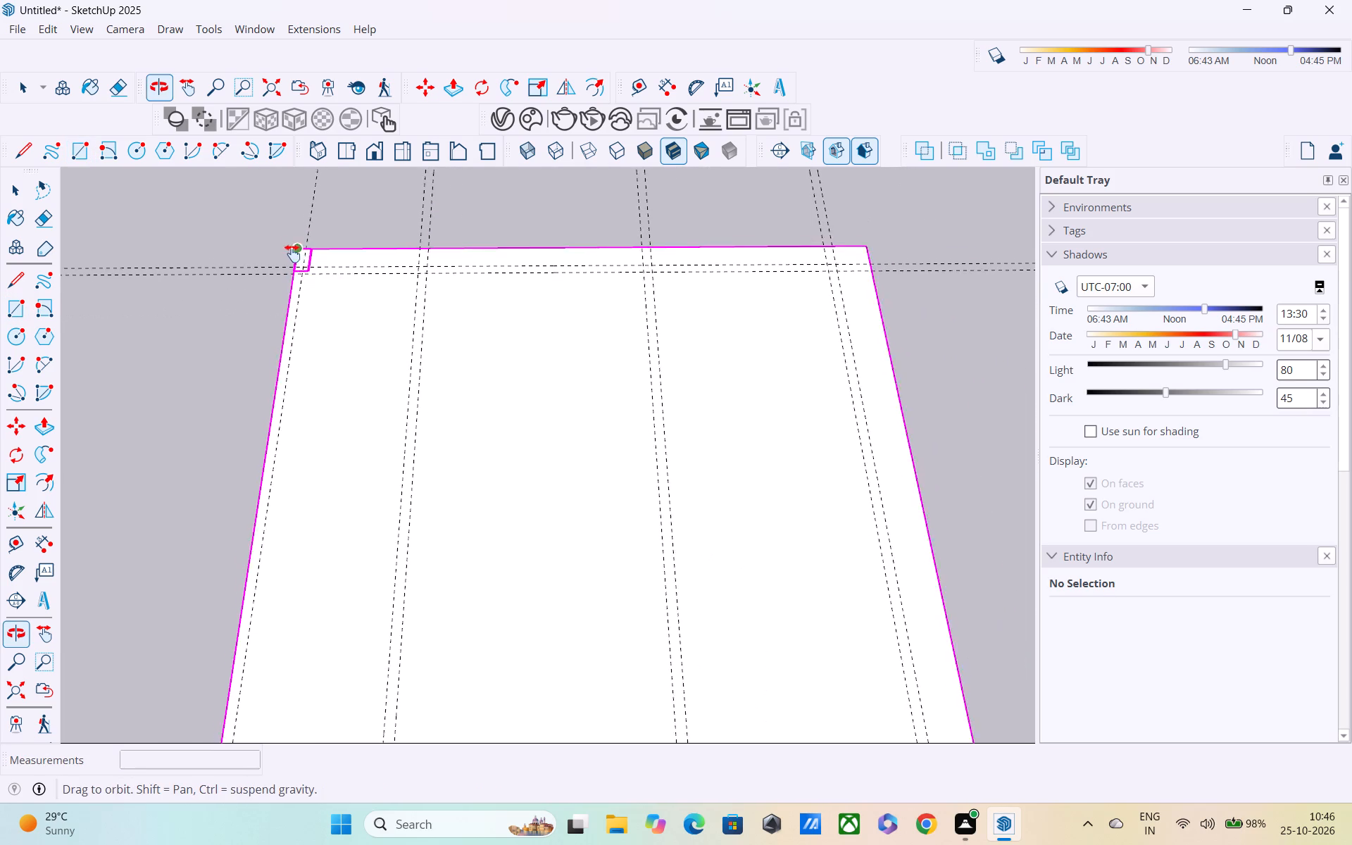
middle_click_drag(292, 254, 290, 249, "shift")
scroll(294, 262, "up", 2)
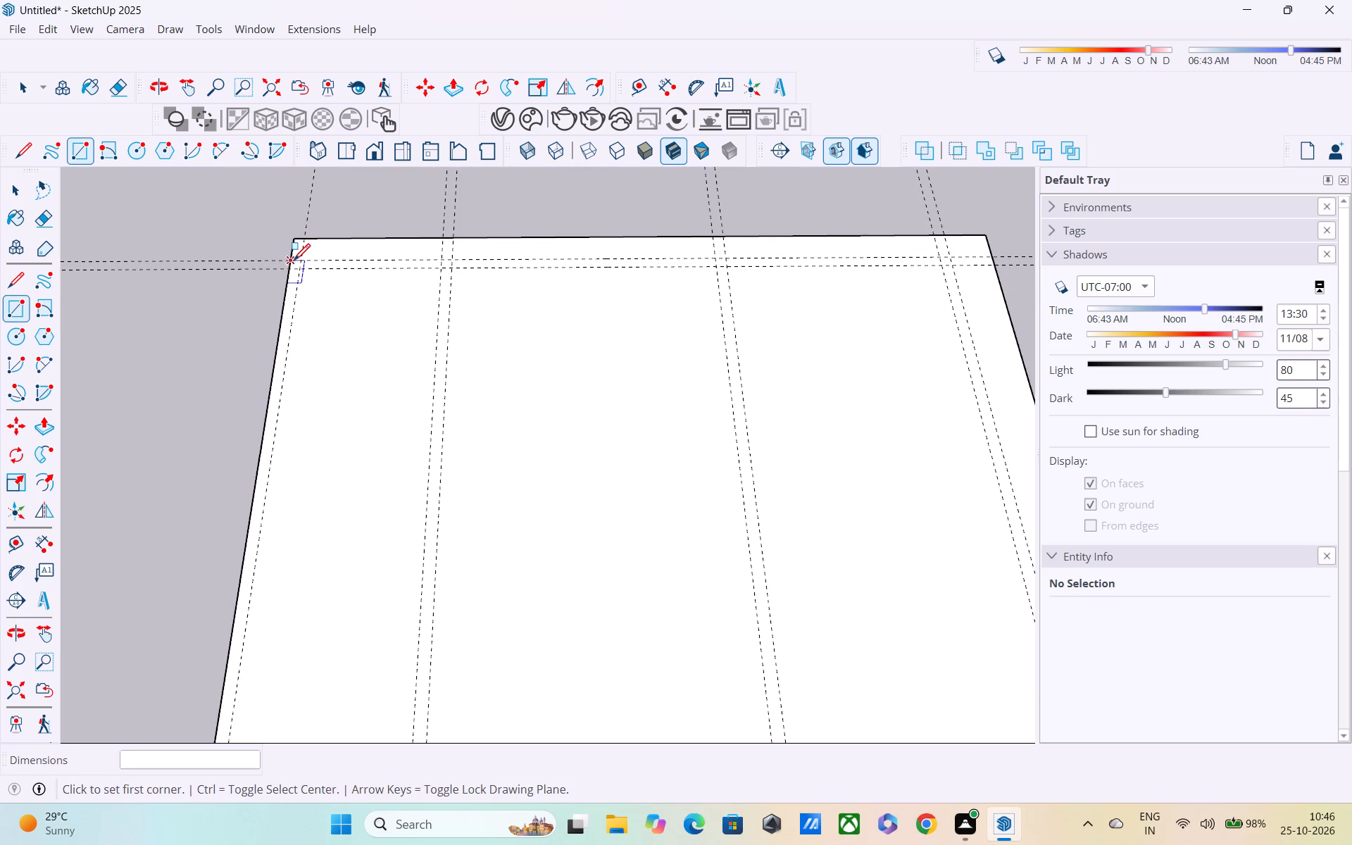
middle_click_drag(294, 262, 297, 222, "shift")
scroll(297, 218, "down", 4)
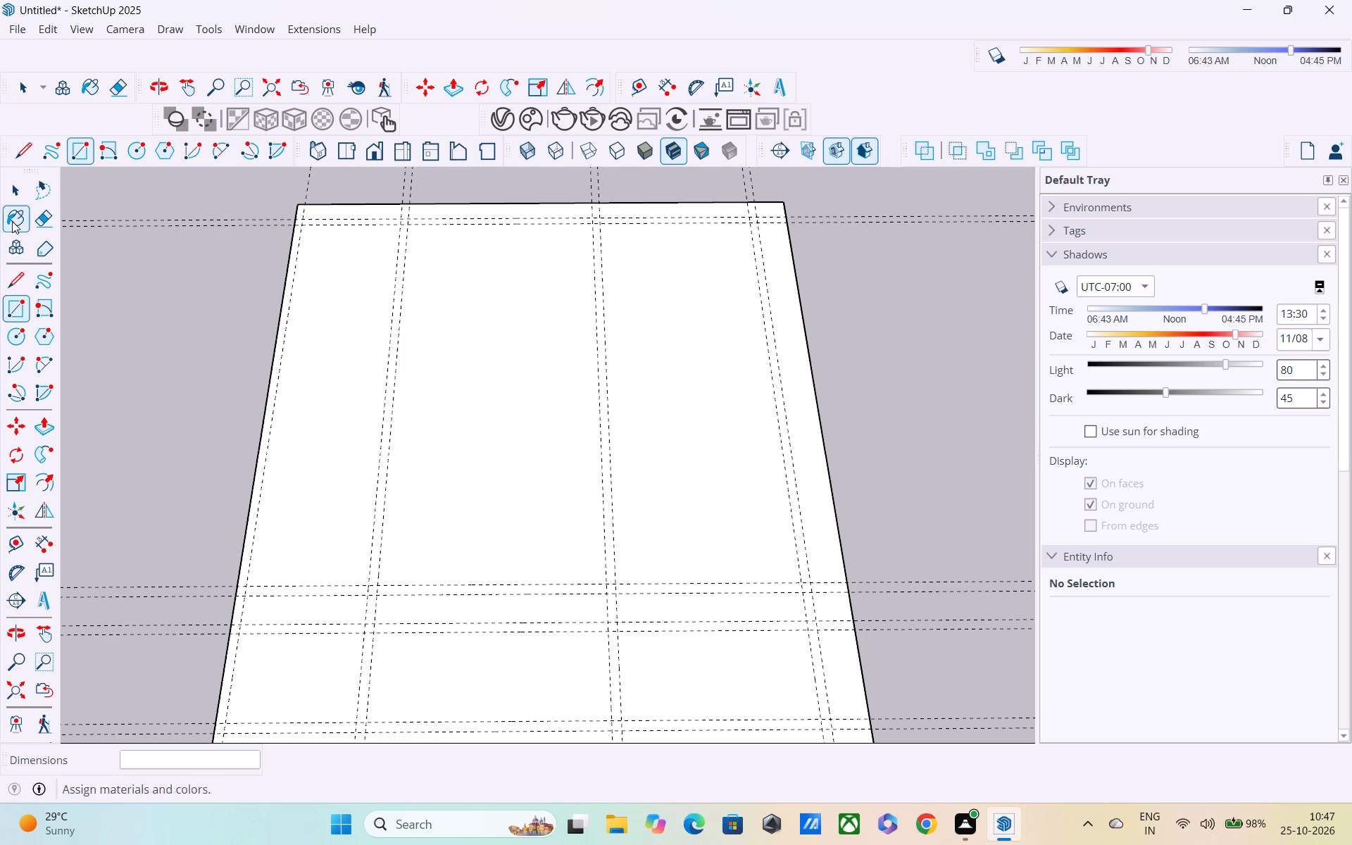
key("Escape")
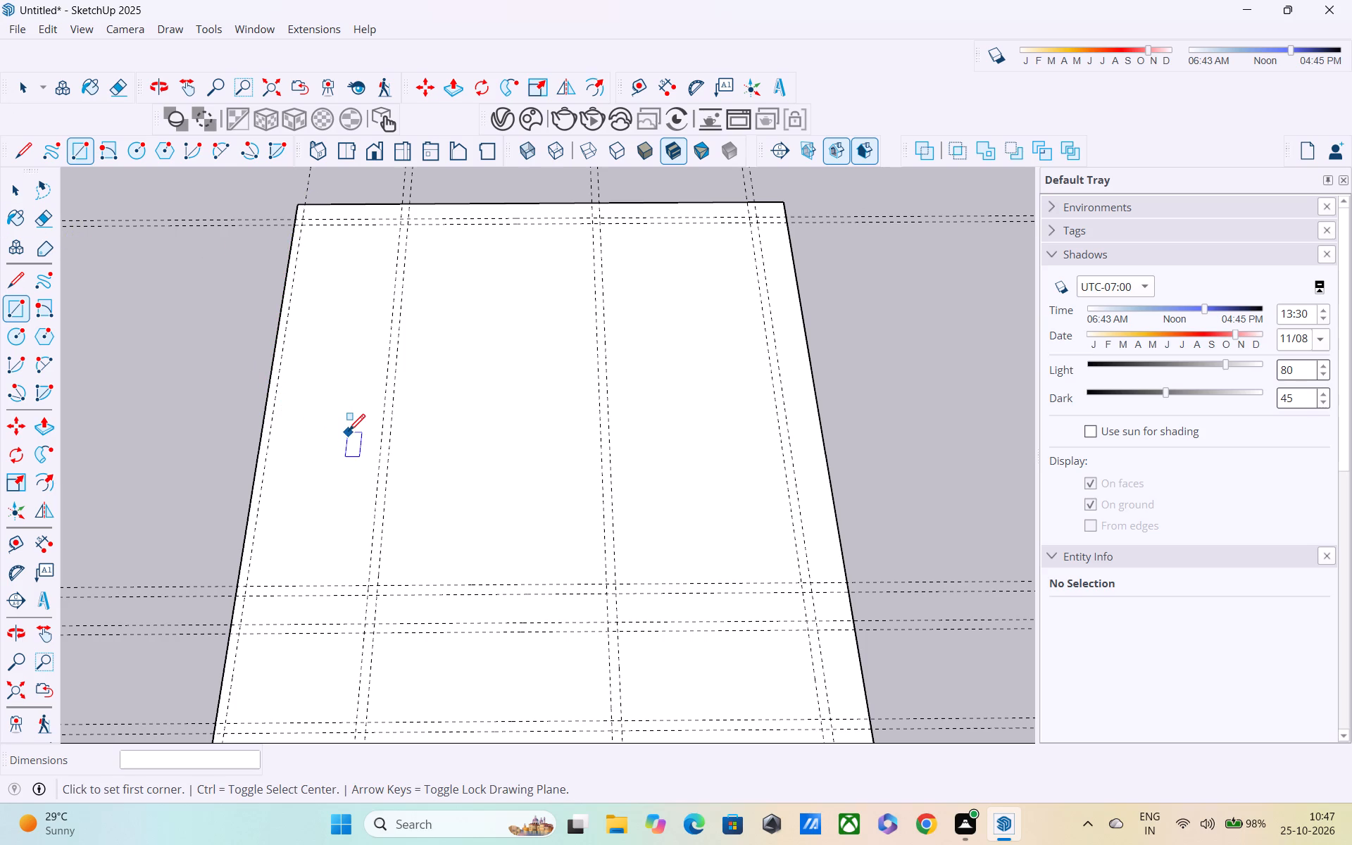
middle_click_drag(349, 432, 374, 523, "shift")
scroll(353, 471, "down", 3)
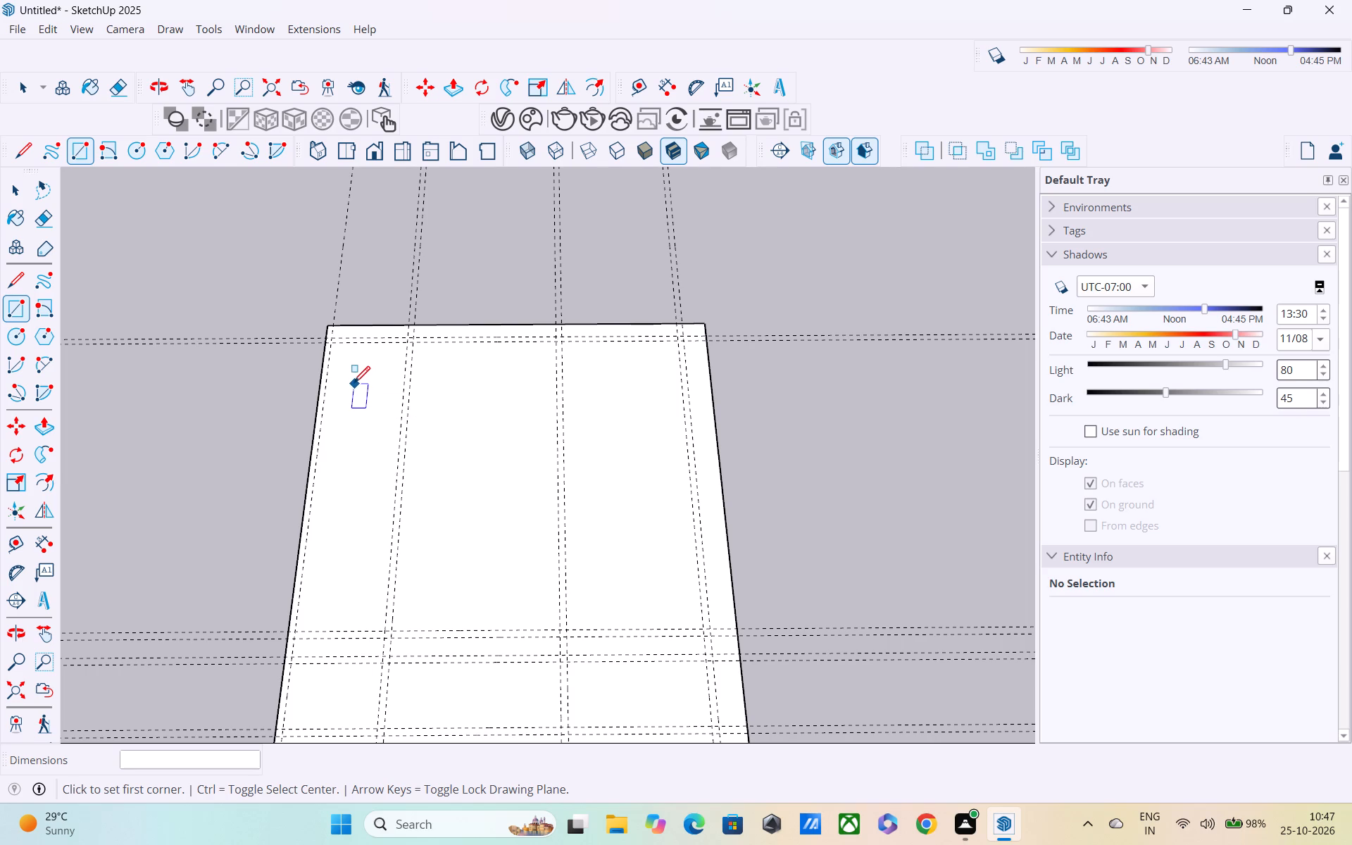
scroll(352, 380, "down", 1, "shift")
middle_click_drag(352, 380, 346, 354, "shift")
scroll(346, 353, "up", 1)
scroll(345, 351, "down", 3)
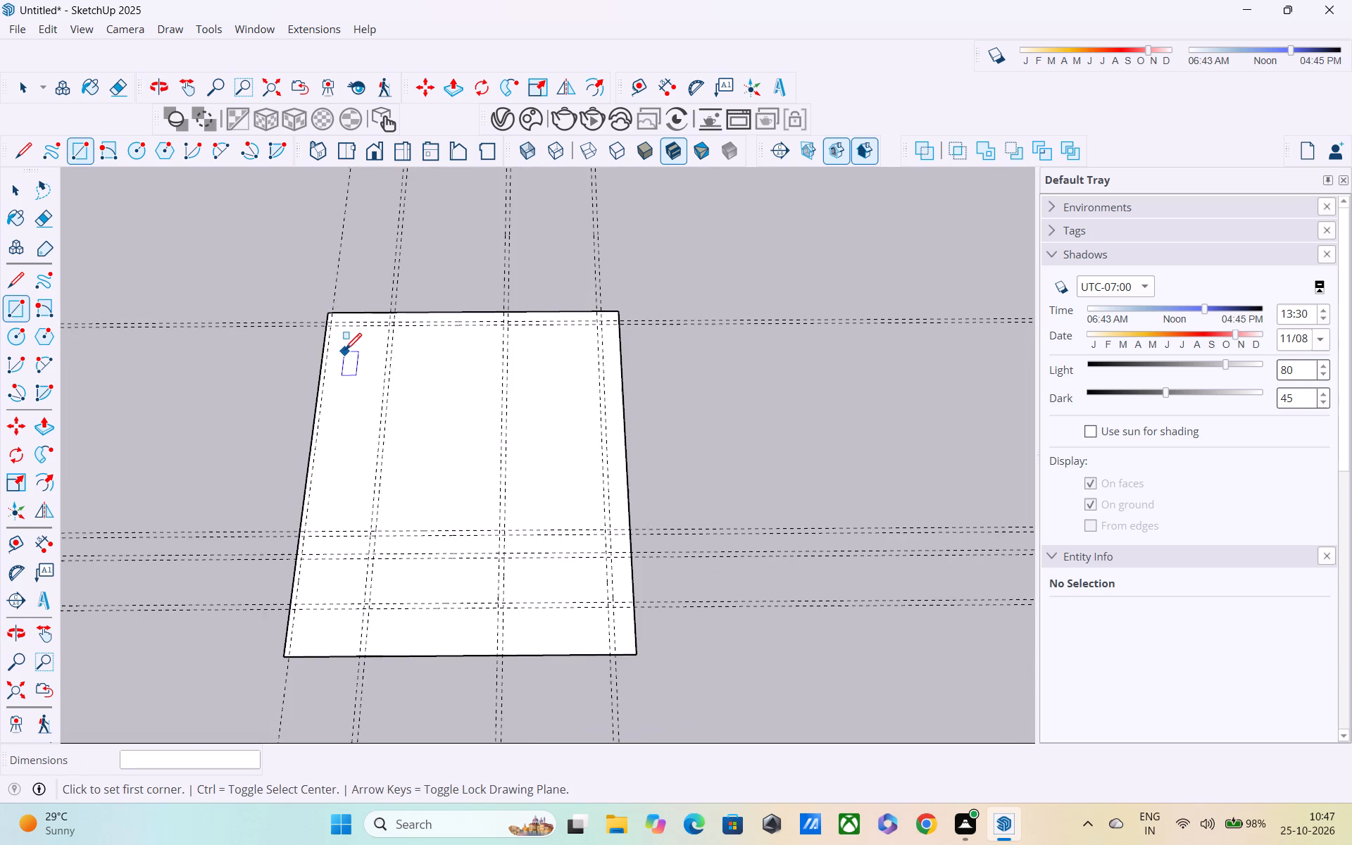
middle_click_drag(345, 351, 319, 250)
Delete both guides of the third crosswise pair from the base's near edge.
middle_click_drag(366, 701, 370, 669)
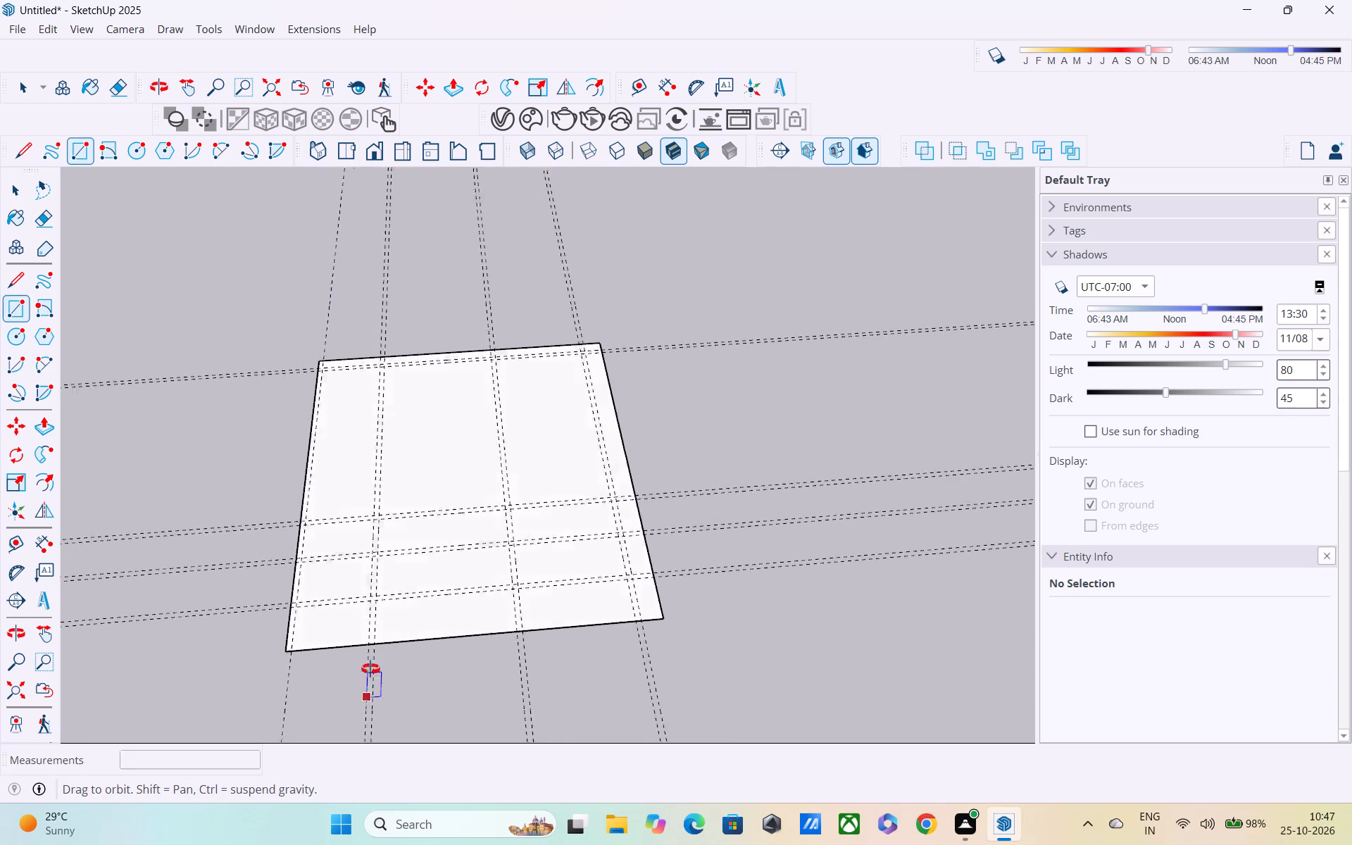
middle_click_drag(370, 669, 861, 437)
key("space")
key("space")
left_click(588, 589)
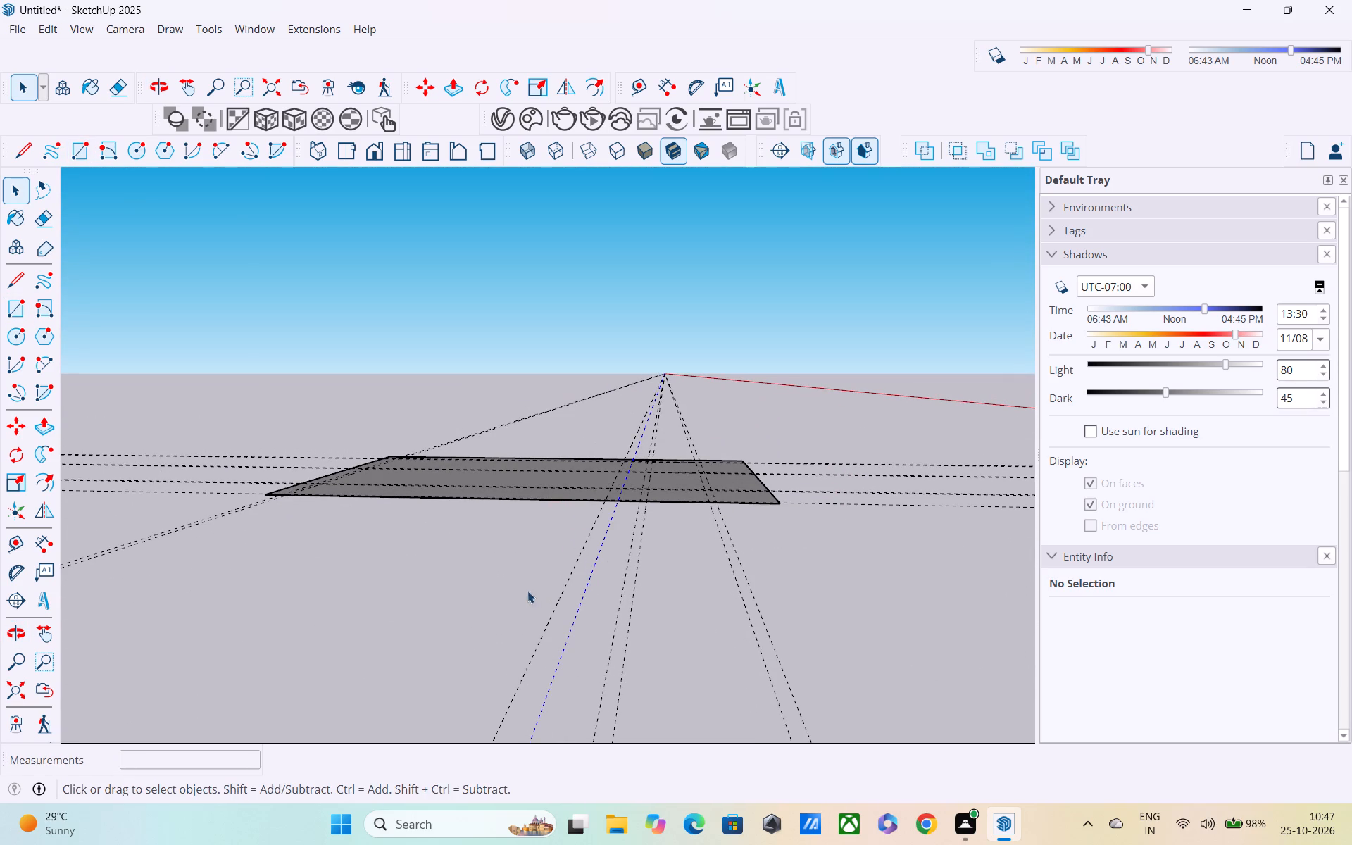
left_click(556, 599)
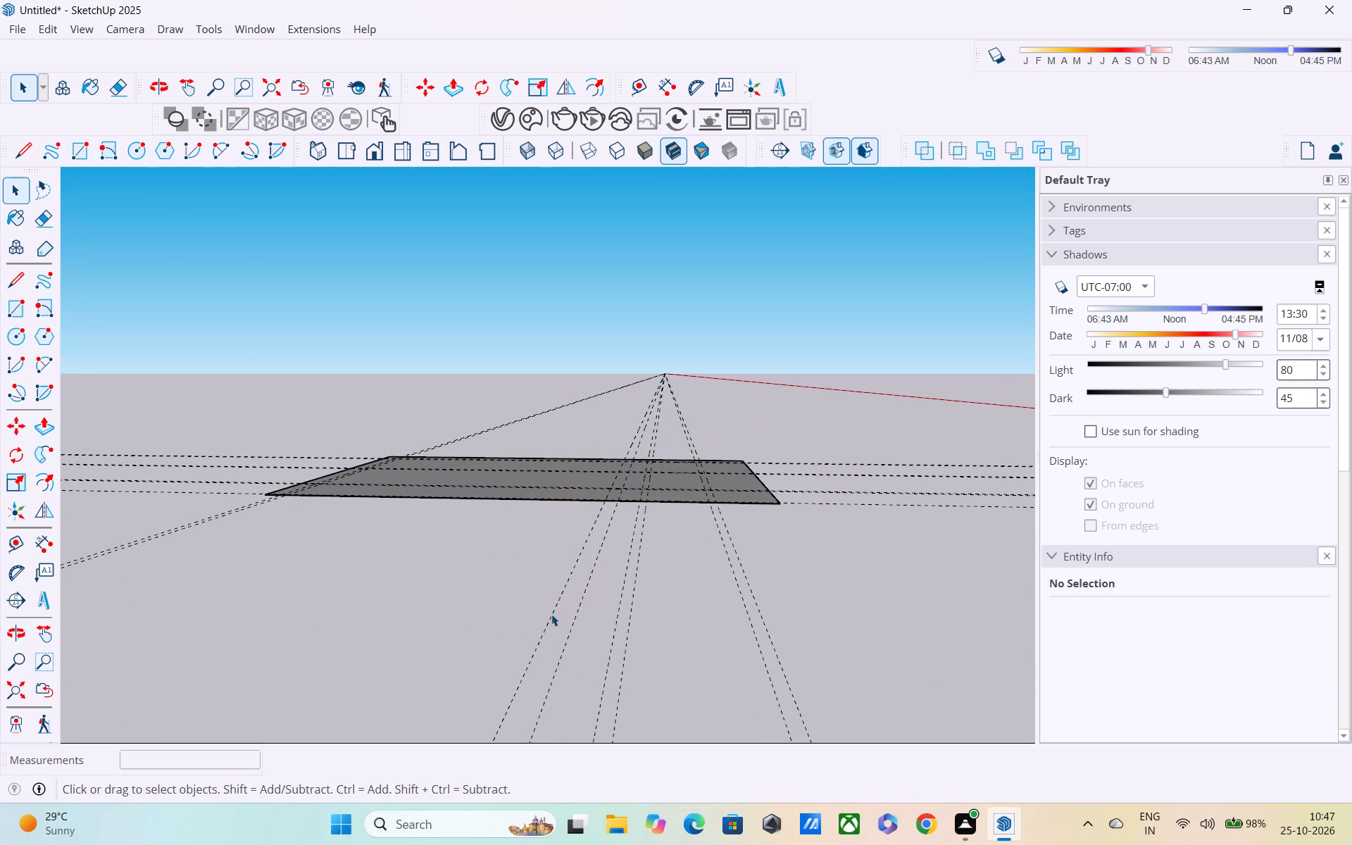
left_click_drag(524, 601, 578, 668, "shift")
left_click_drag(574, 665, 573, 664)
left_click_drag(573, 664, 481, 666)
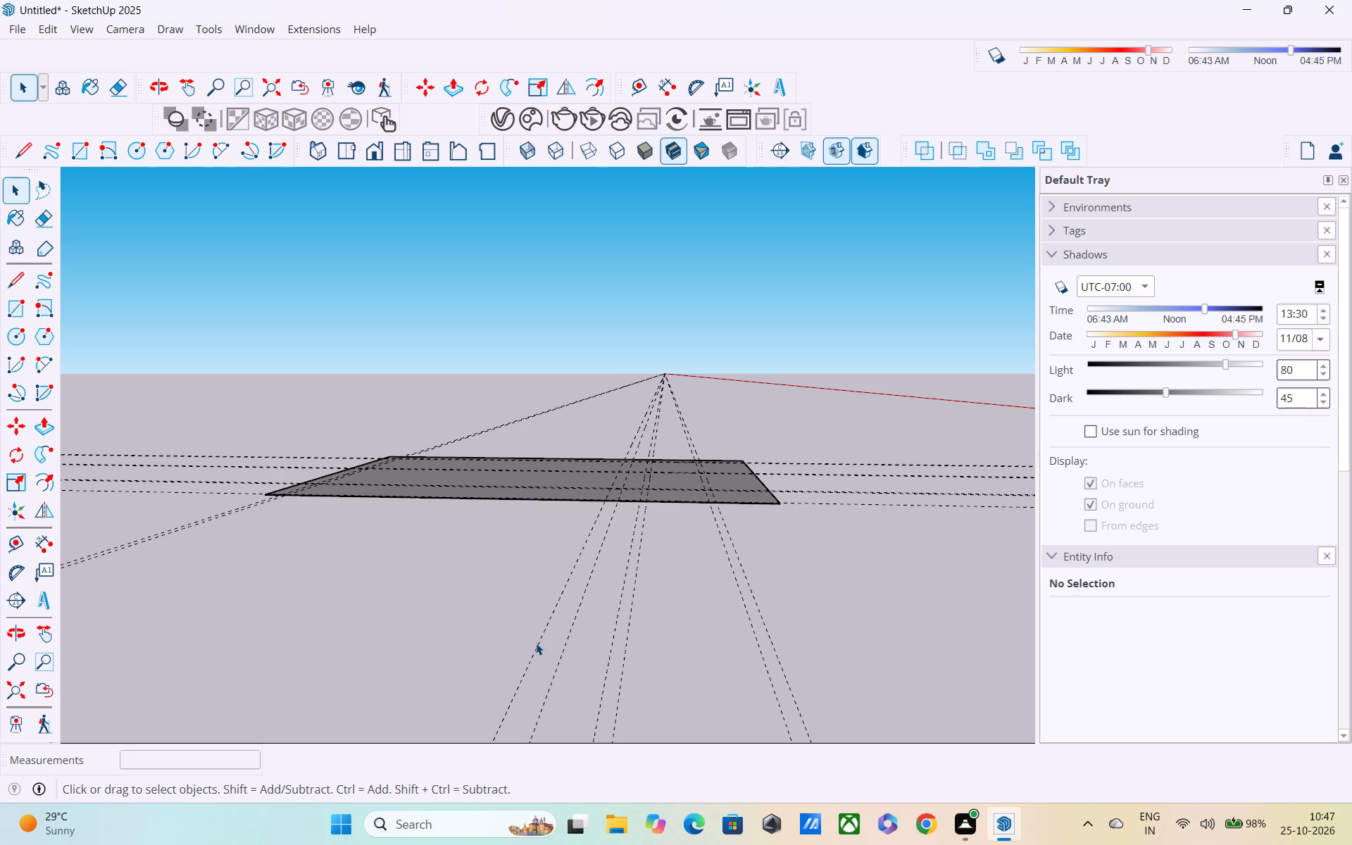
left_click(536, 643)
left_click(533, 645, "shift")
left_click(536, 649, "shift")
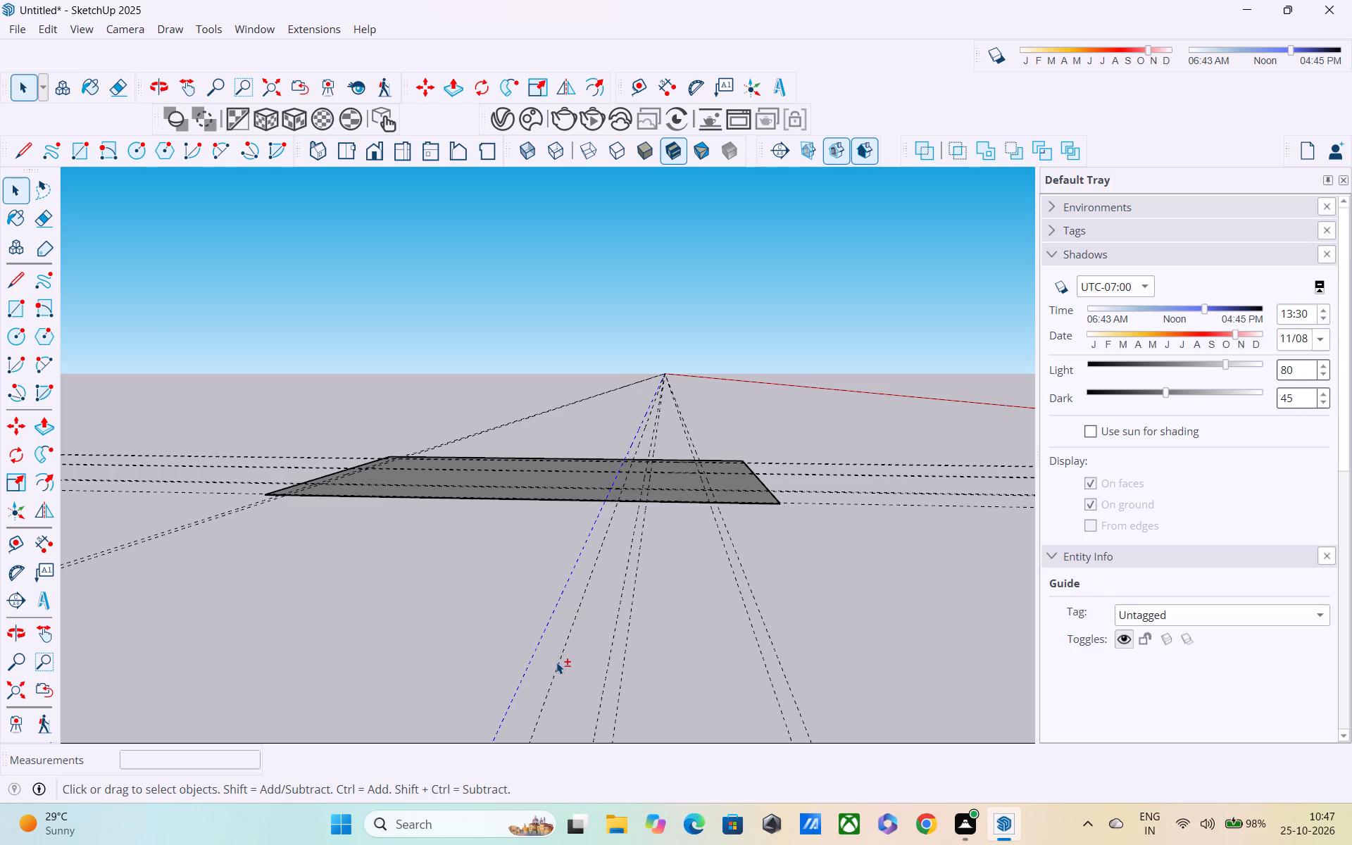
left_click(558, 666, "shift")
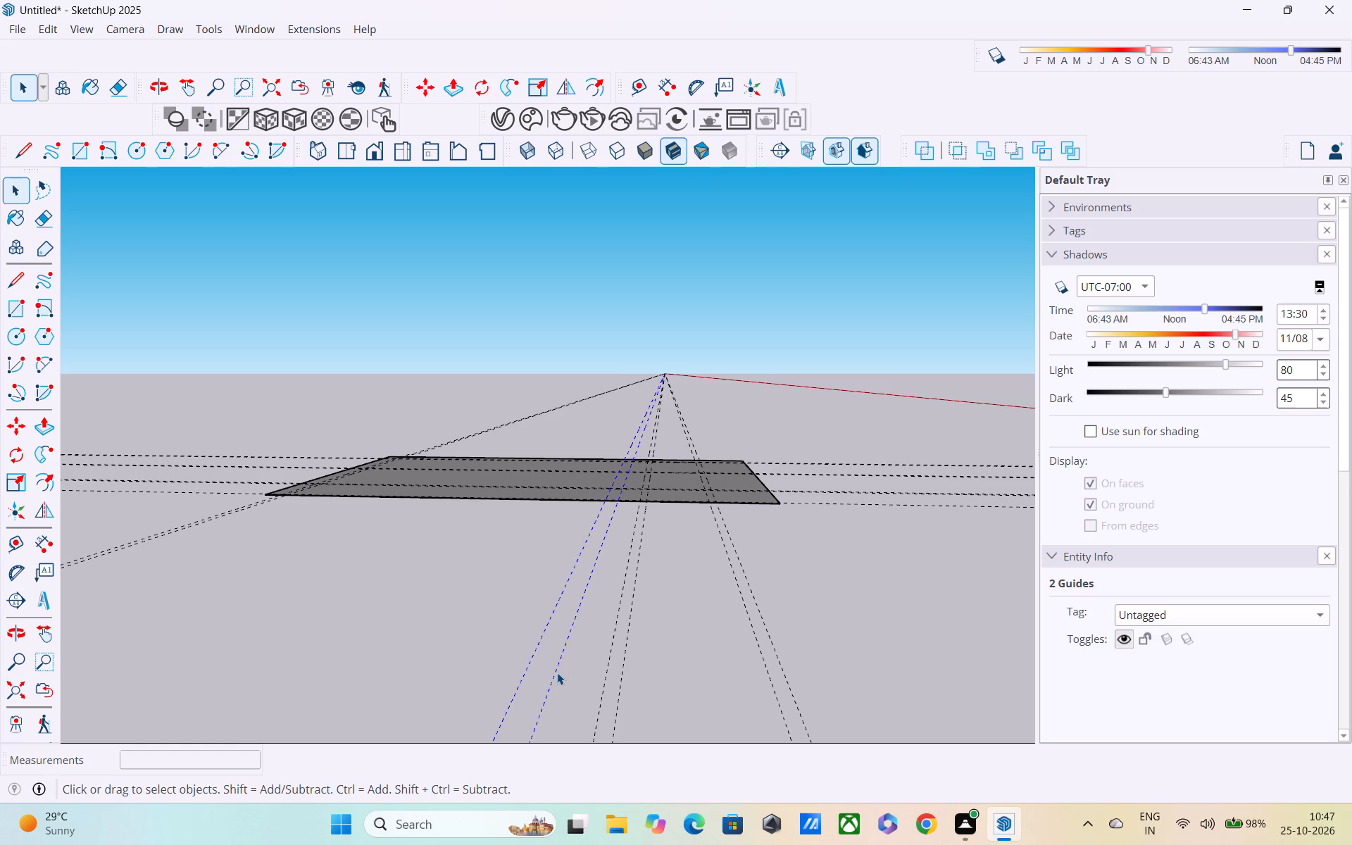
key("Delete")
Measure the clear spacing between the two crosswise guide pairs closest to the base's near edge.
scroll(571, 389, "down", 3)
middle_click_drag(661, 421, 641, 438)
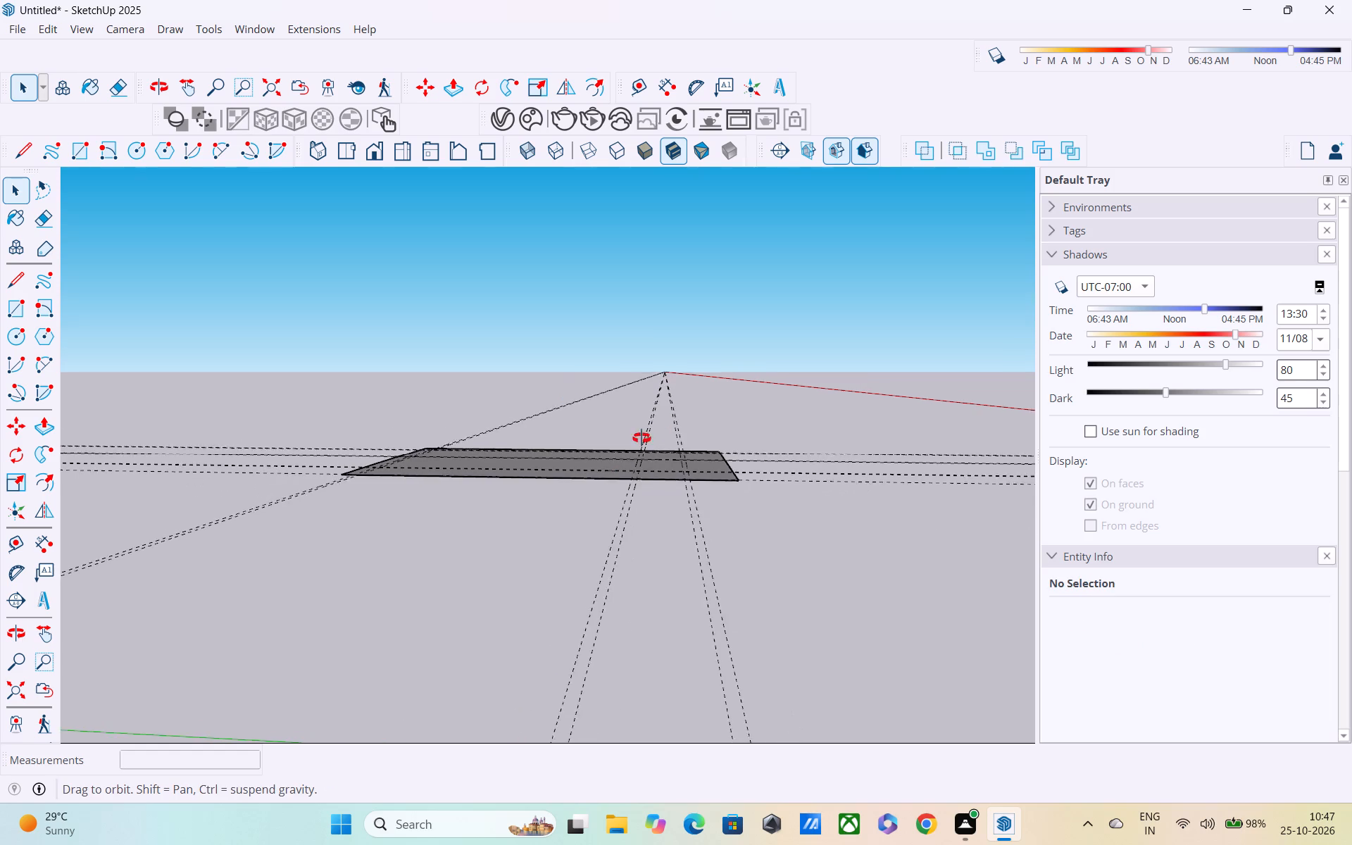
middle_click_drag(641, 438, 267, 634)
scroll(152, 660, "up", 1)
scroll(375, 589, "down", 3)
middle_click_drag(388, 585, 346, 676)
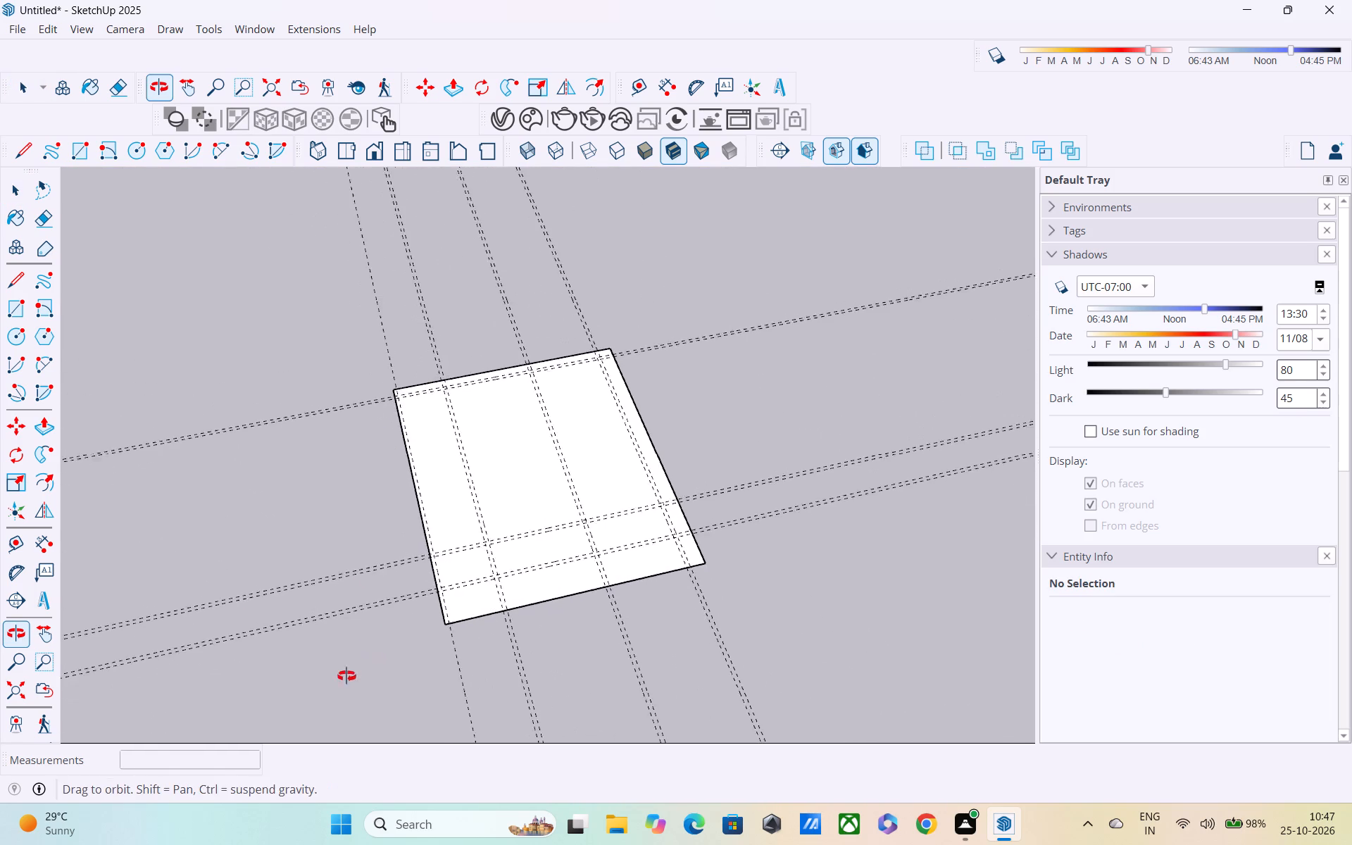
middle_click_drag(346, 676, 346, 677)
scroll(411, 604, "up", 4)
scroll(577, 548, "up", 8)
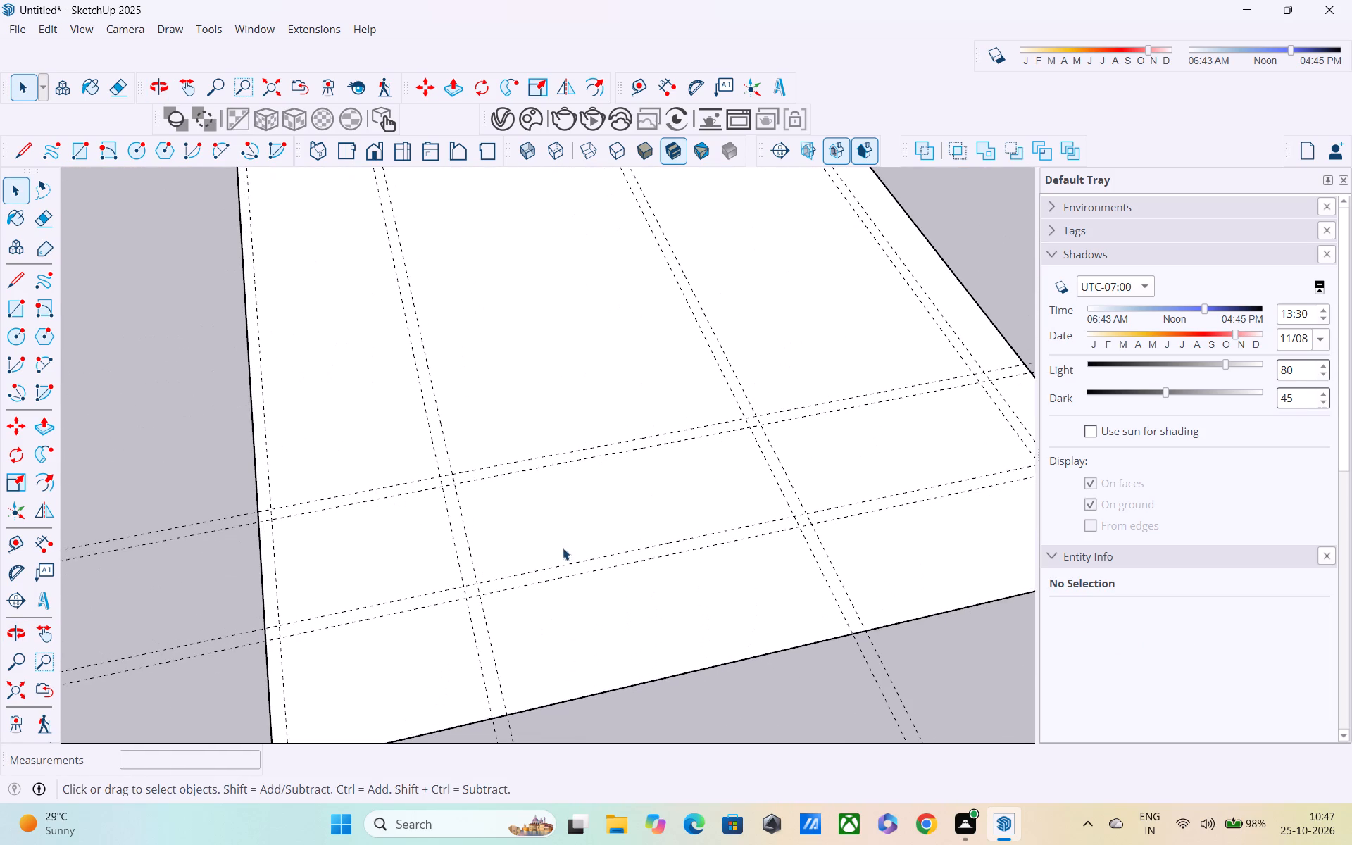
key("t")
left_click(789, 518)
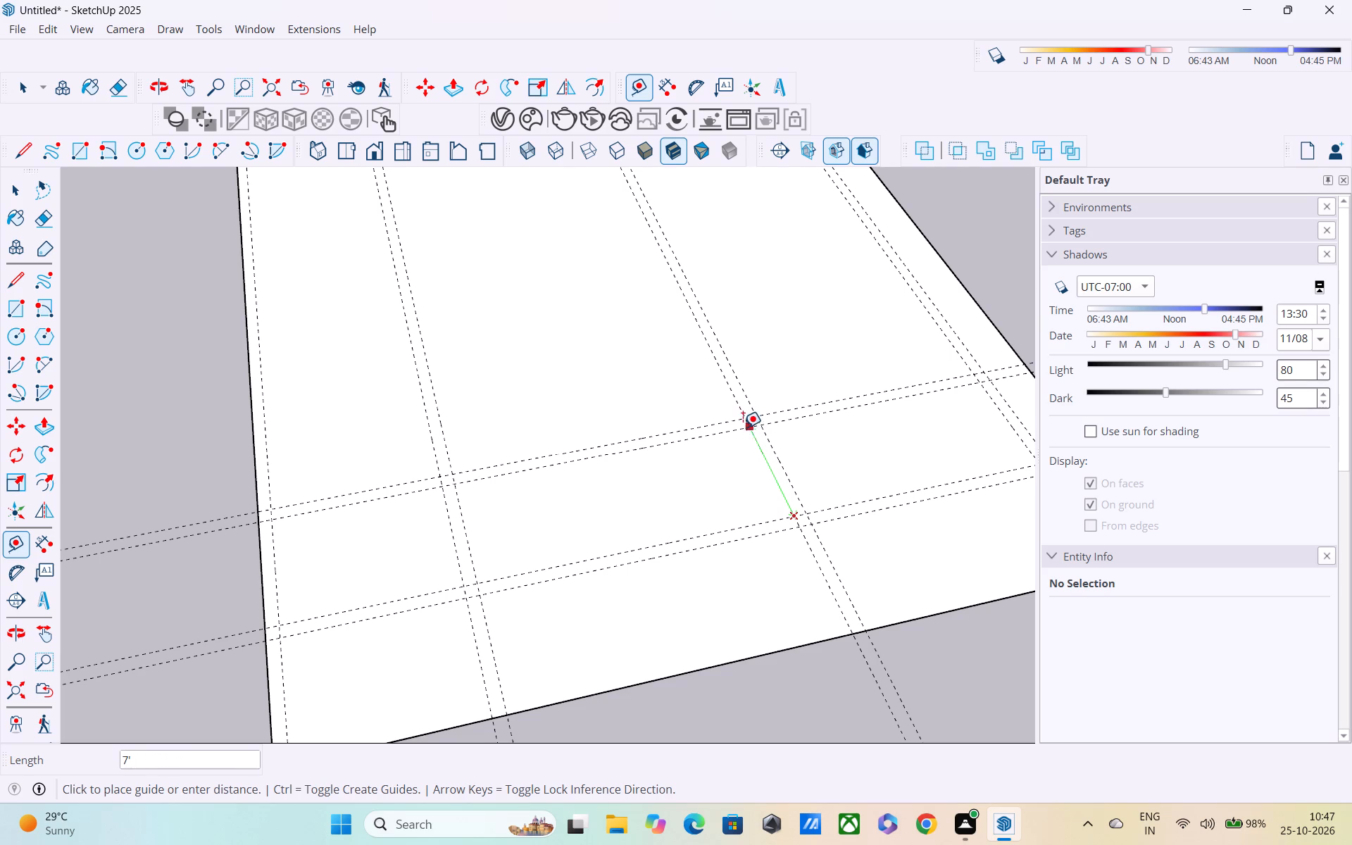
key("Escape")
Add a crosswise guide 14' from the nearest pair's inner guide, toward the far end, and a second guide 9" beyond it.
key("t")
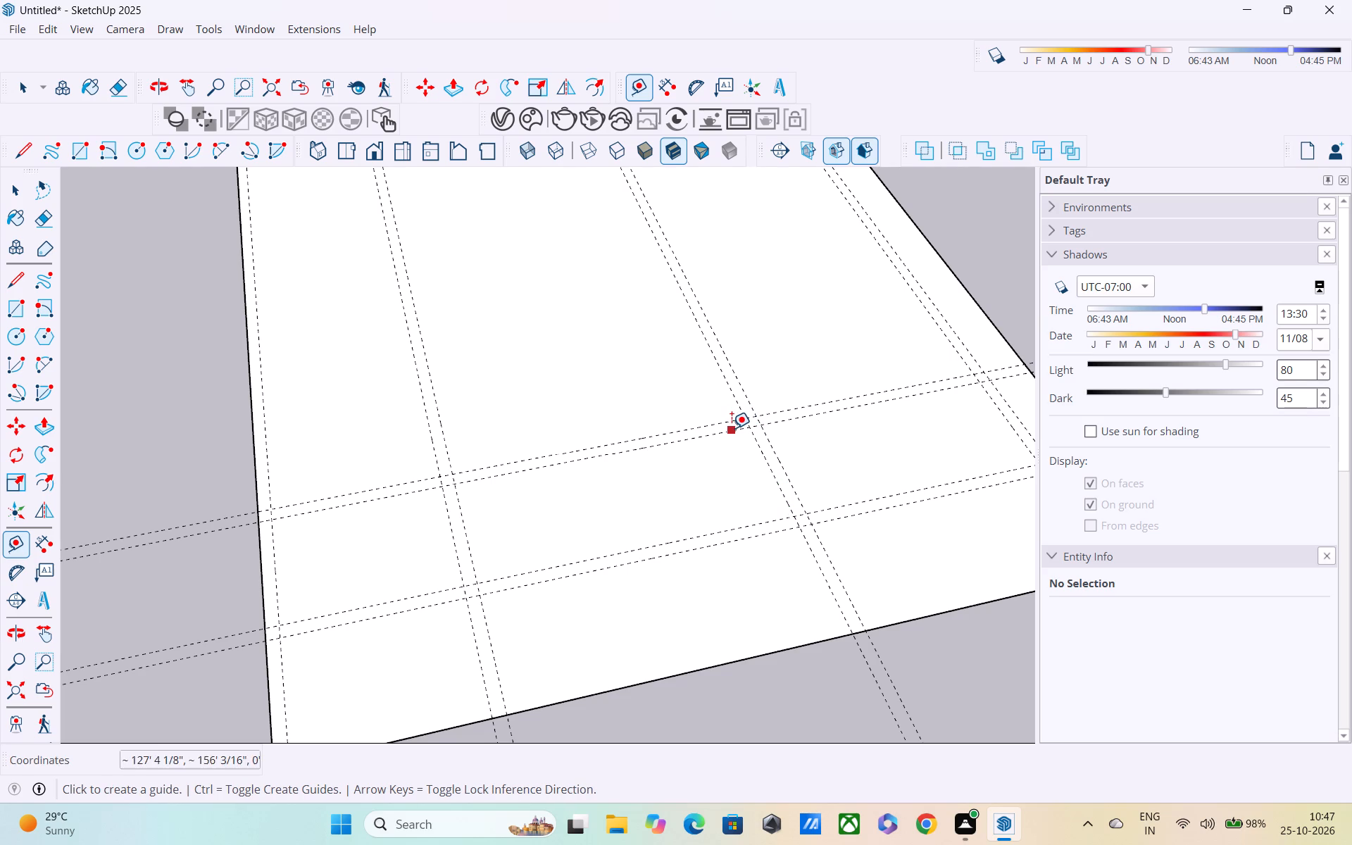
left_click(734, 527)
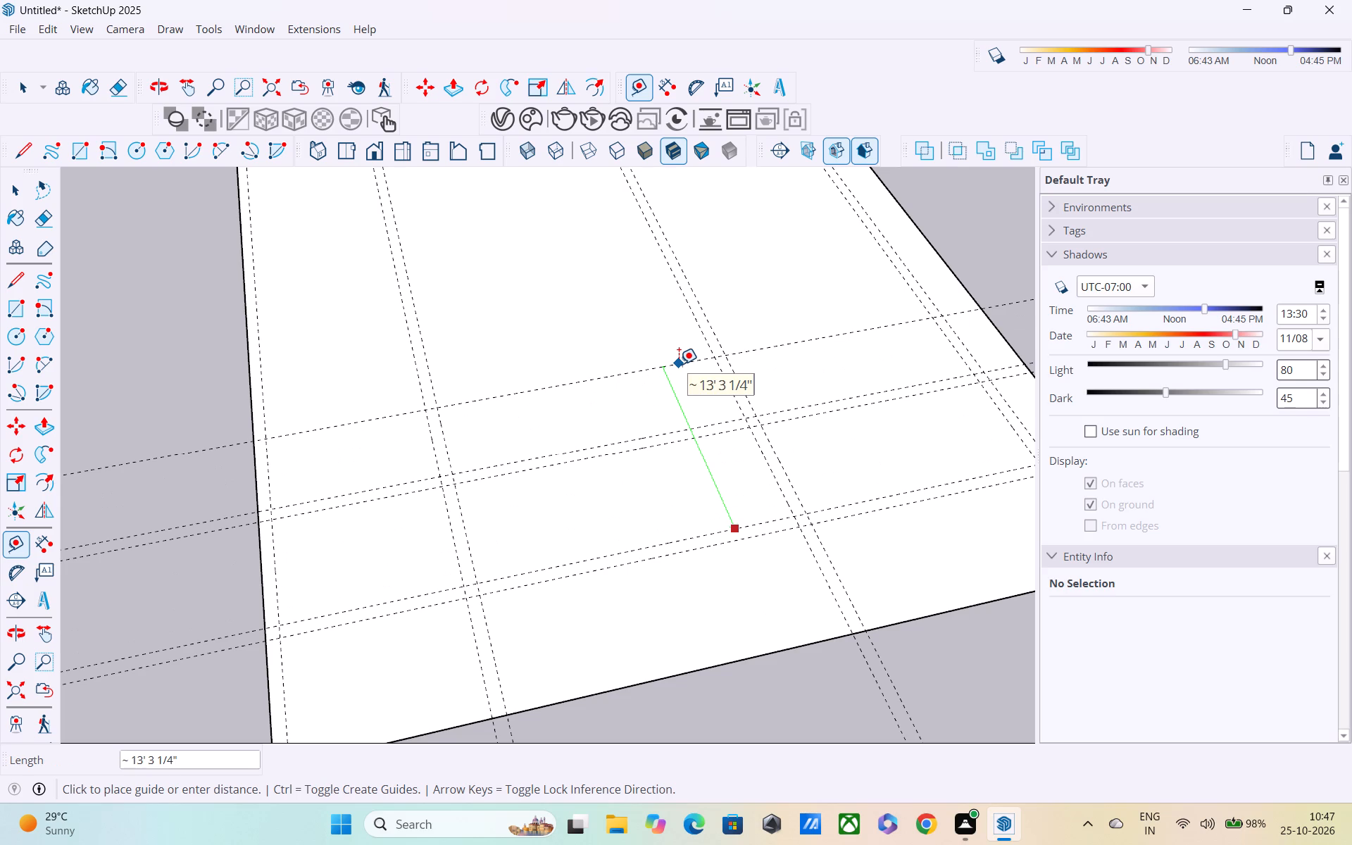
key("1")
type("4'")
key("Return")
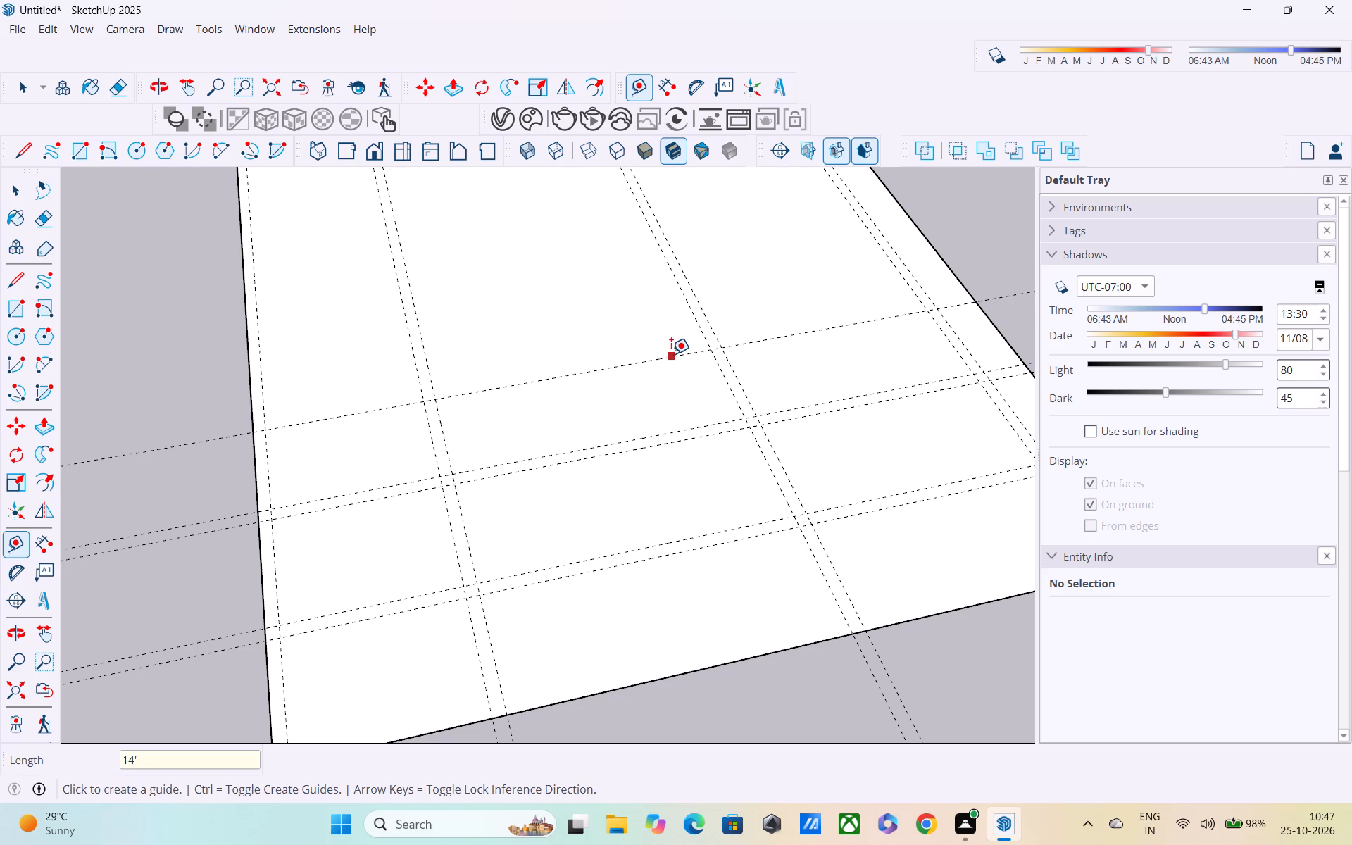
left_click(671, 354)
type("9\"")
key("Return")
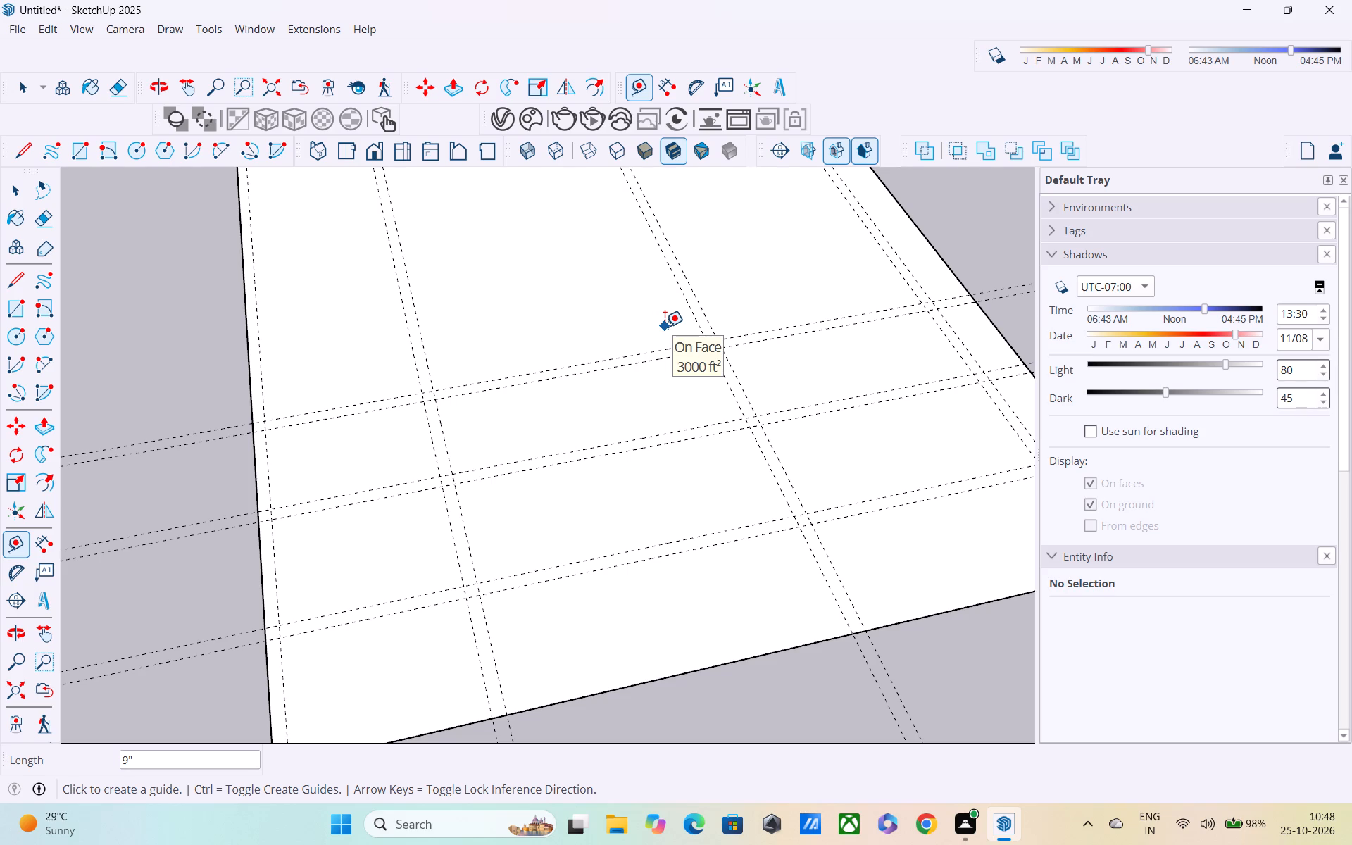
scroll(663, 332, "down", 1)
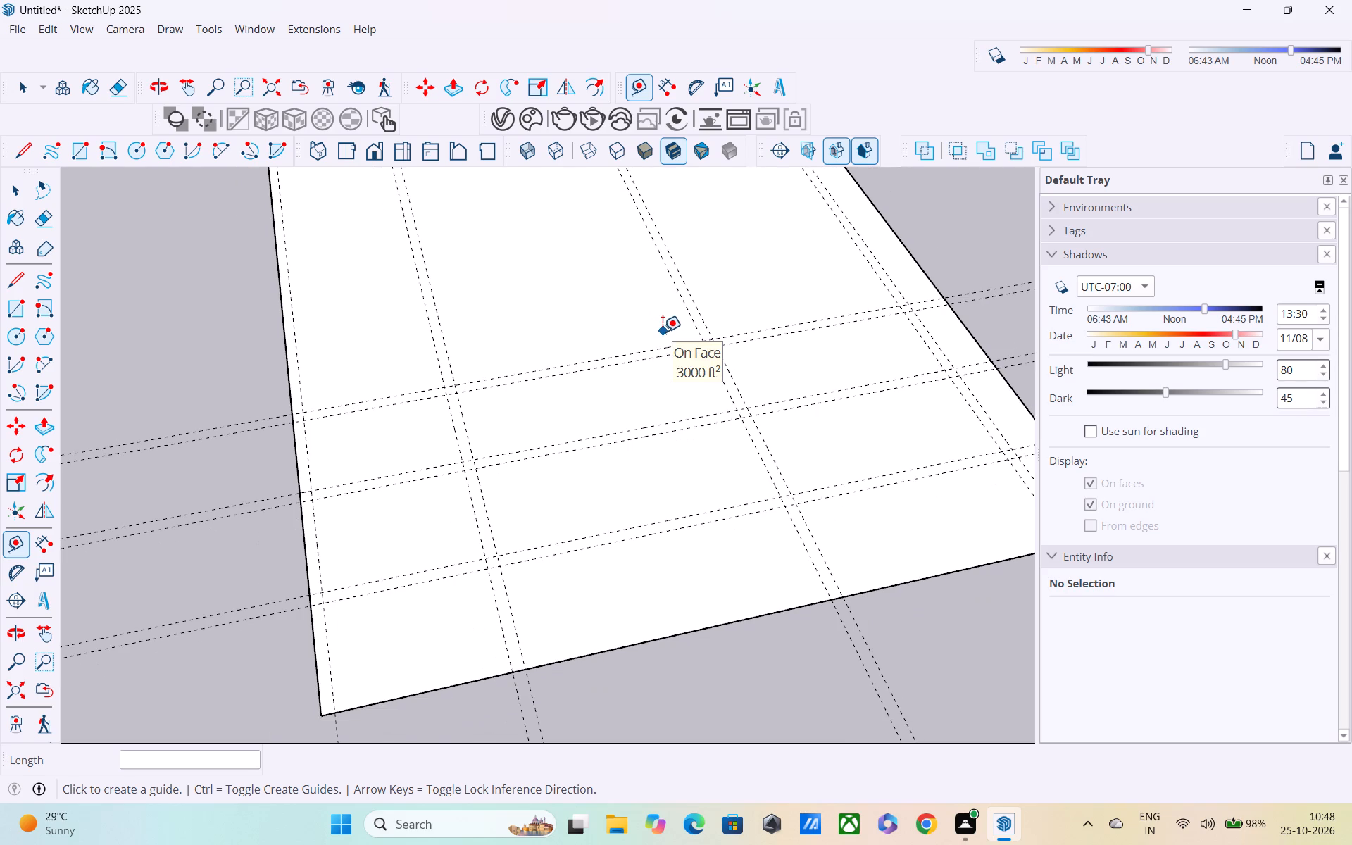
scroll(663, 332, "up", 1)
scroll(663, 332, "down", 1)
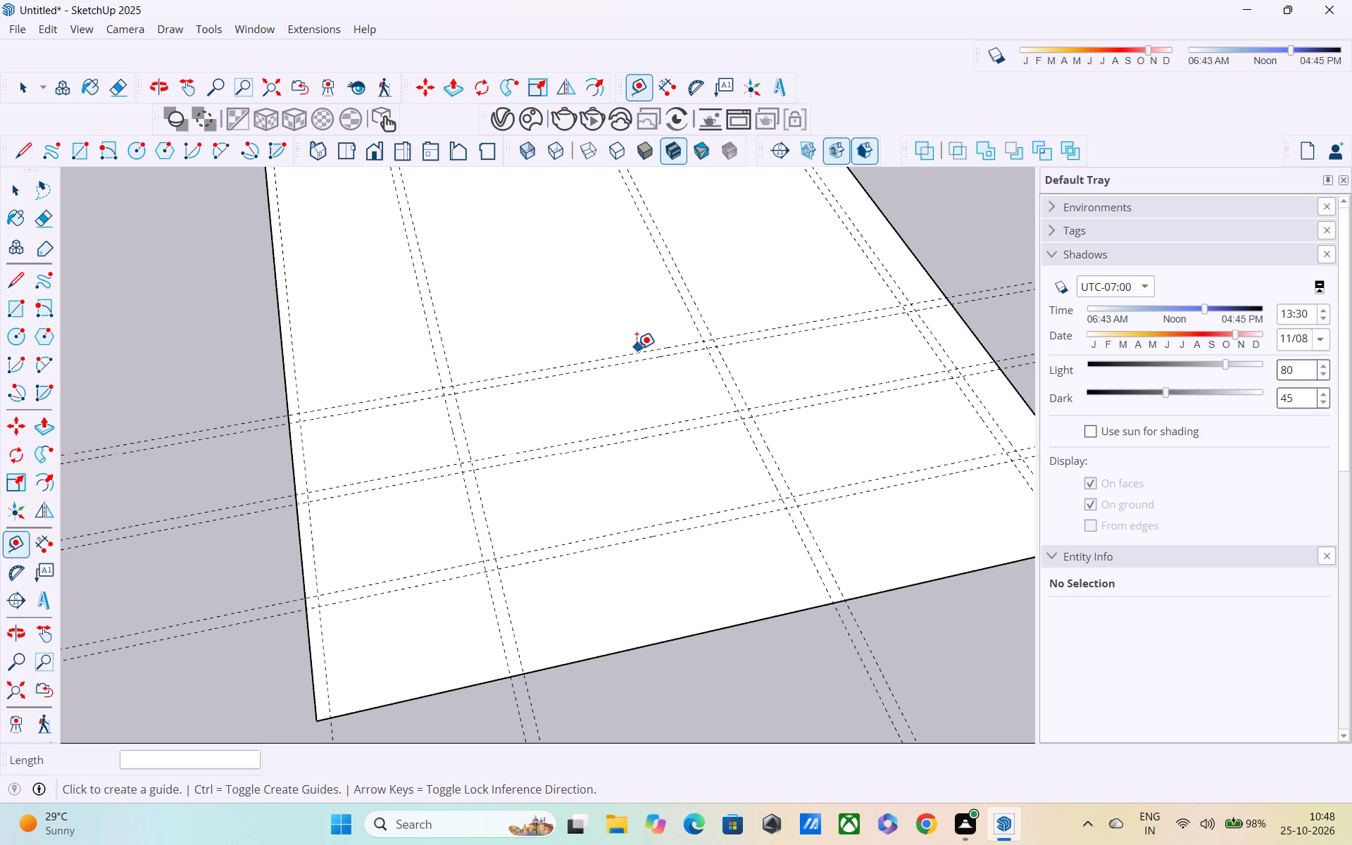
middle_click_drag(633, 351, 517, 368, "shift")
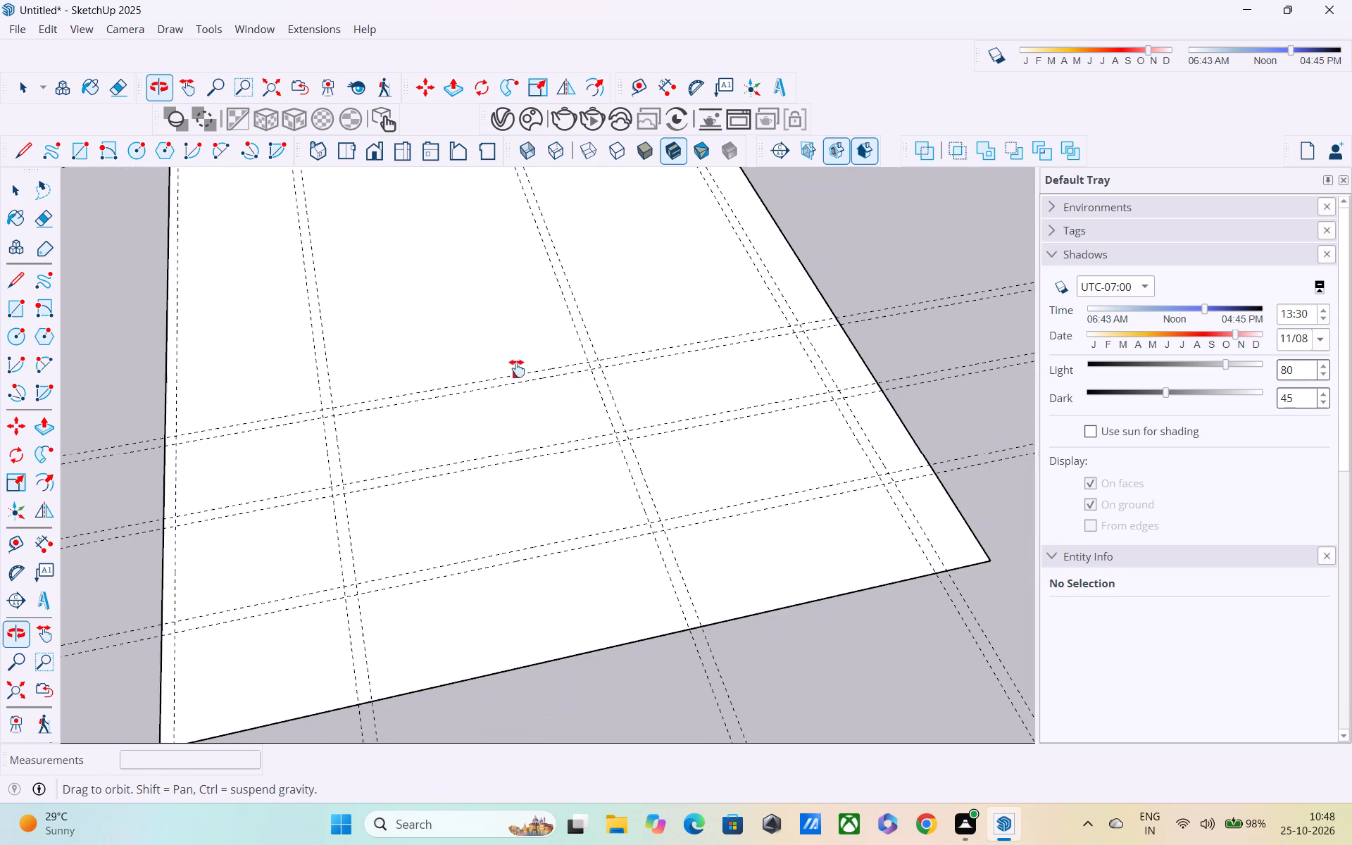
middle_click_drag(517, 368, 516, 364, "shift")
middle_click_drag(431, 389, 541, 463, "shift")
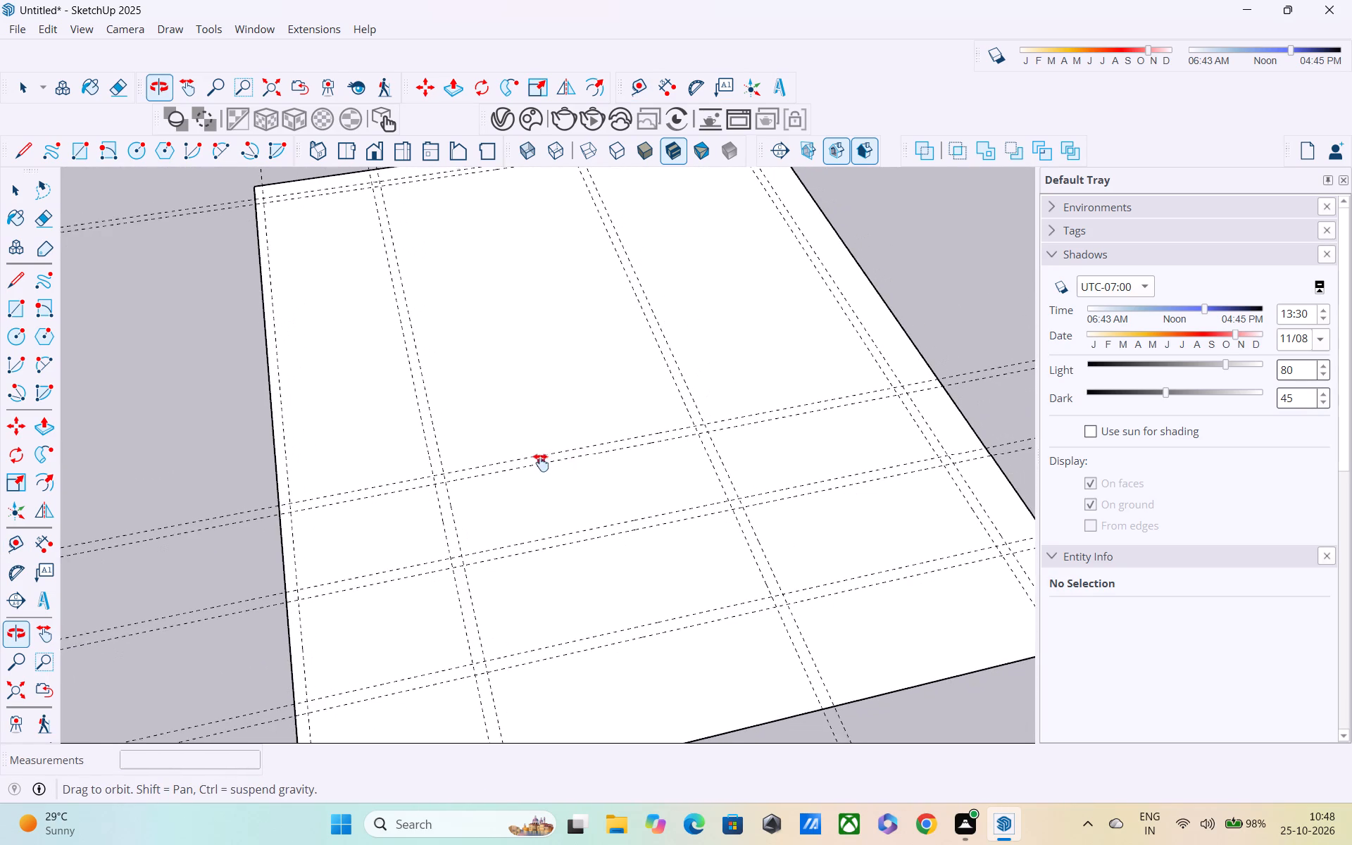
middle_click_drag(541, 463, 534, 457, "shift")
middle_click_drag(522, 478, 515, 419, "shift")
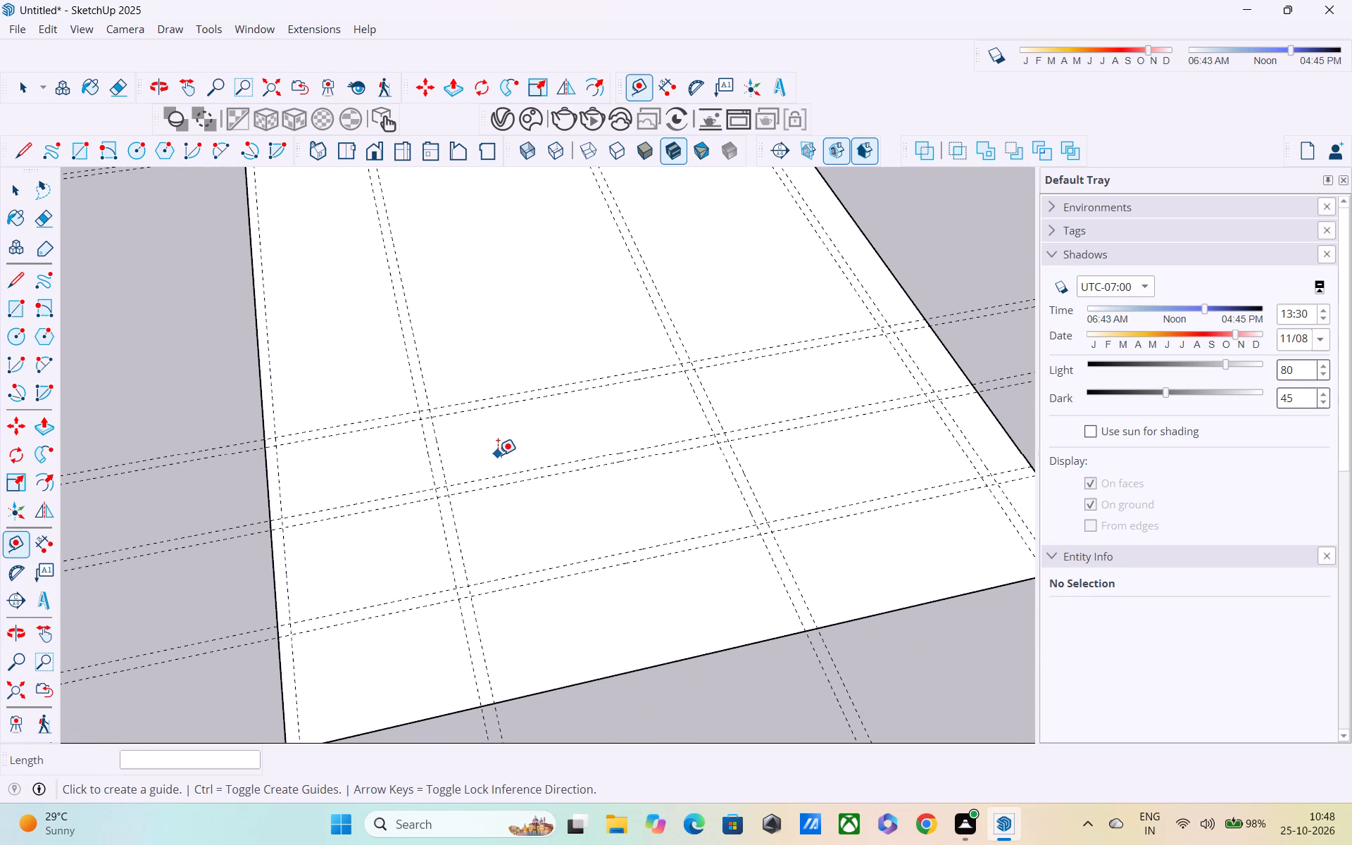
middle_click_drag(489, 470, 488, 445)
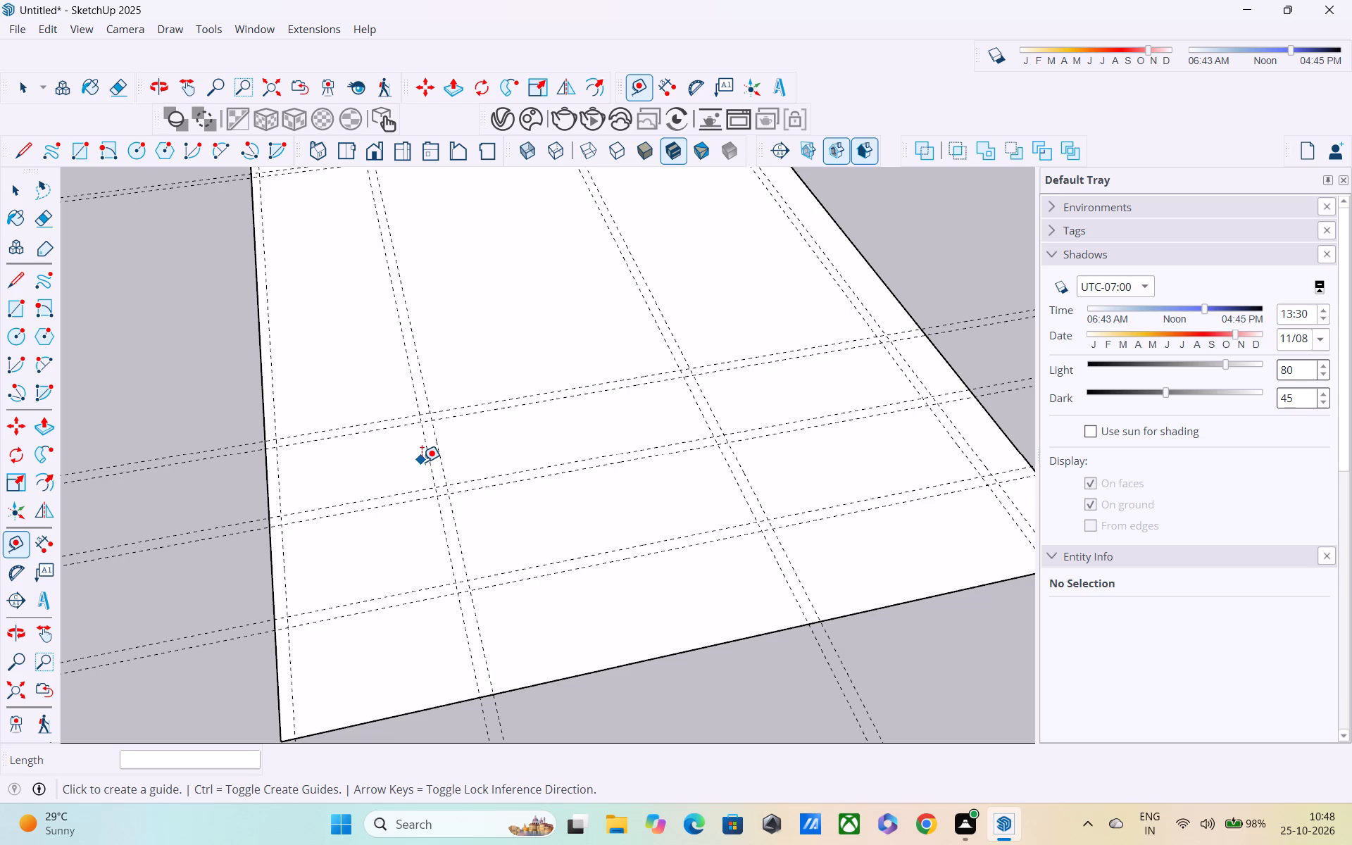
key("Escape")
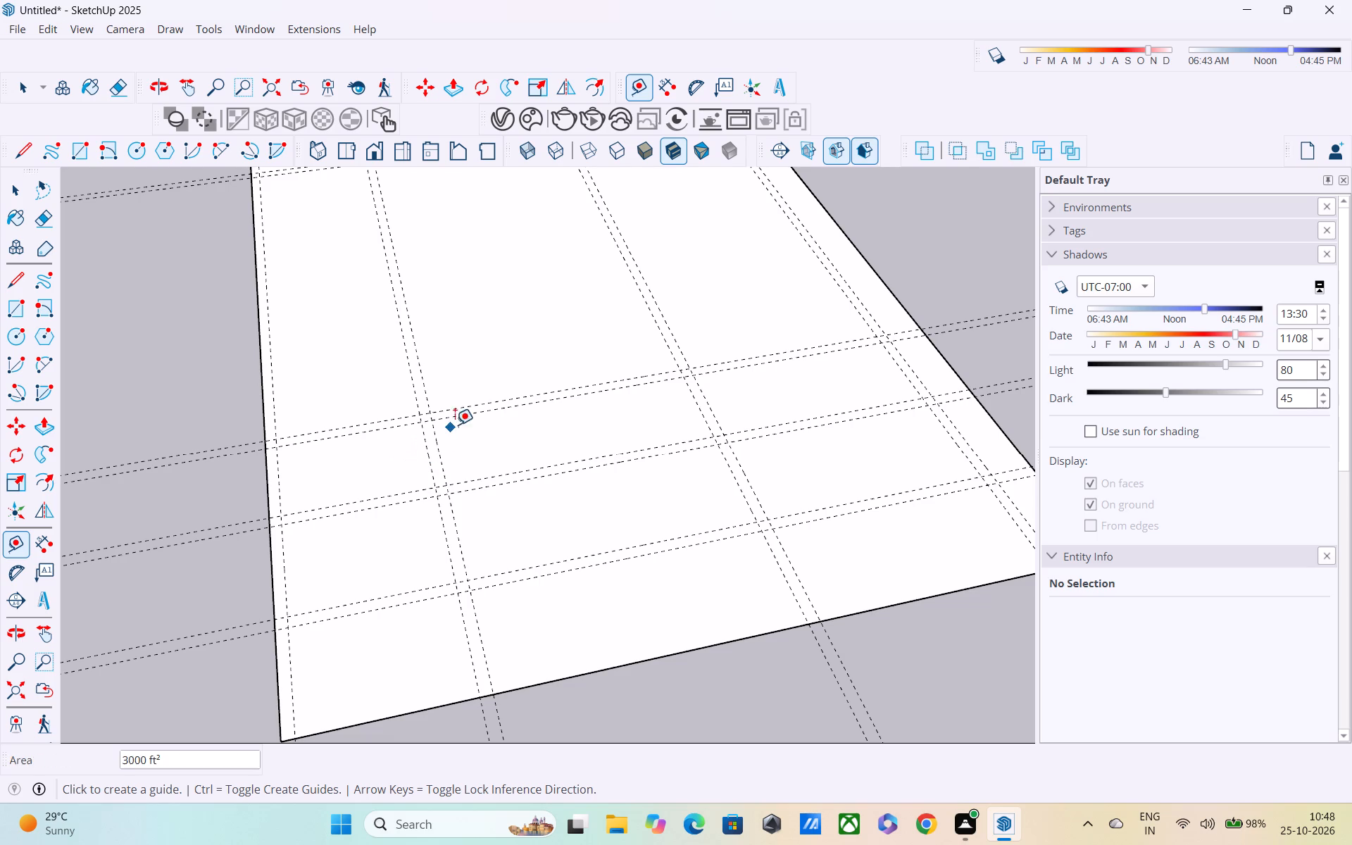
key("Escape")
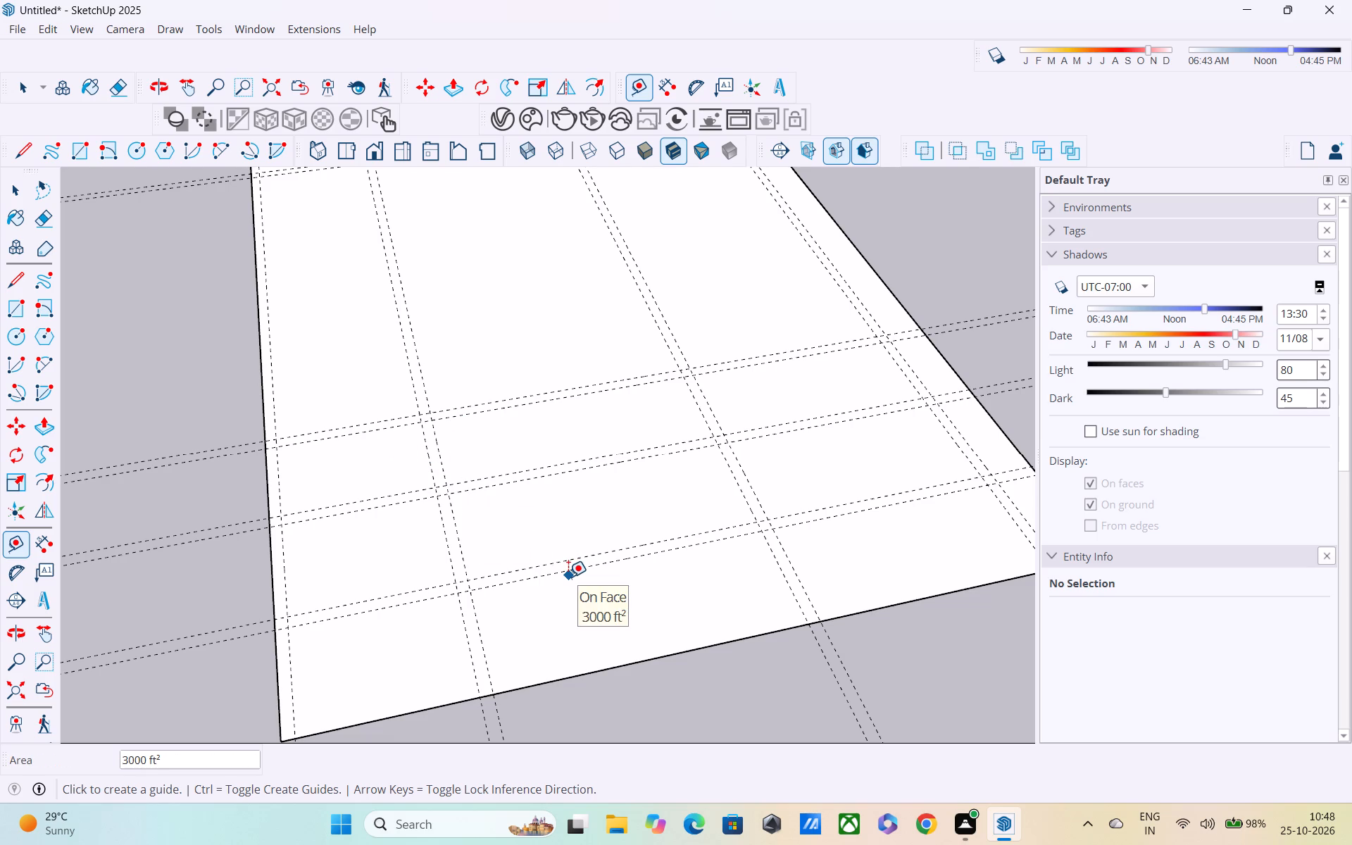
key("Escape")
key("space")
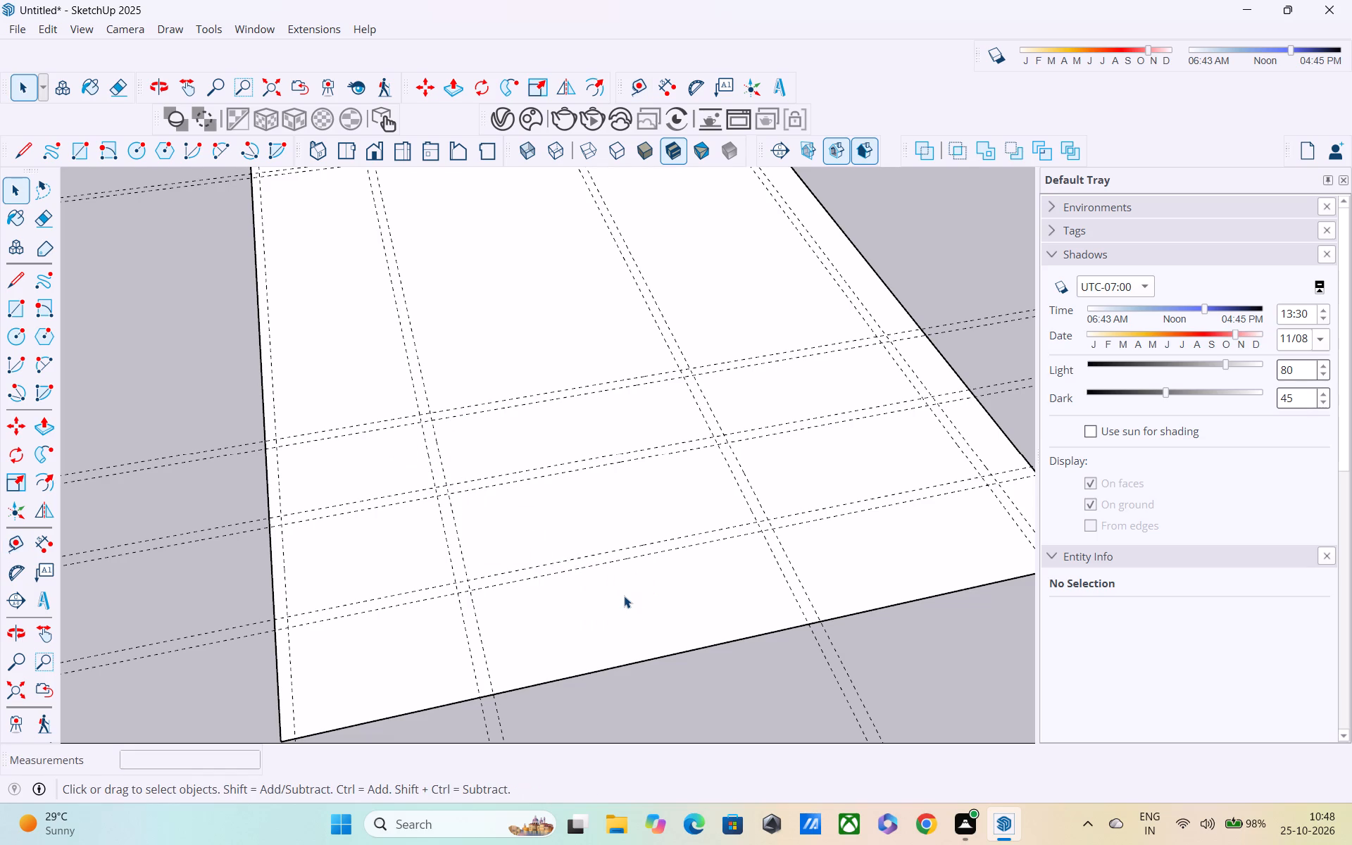
Draw the outer wall rectangle between opposite outermost intersections of the guide pairs that bound the building.
middle_click_drag(623, 596, 445, 630, "shift")
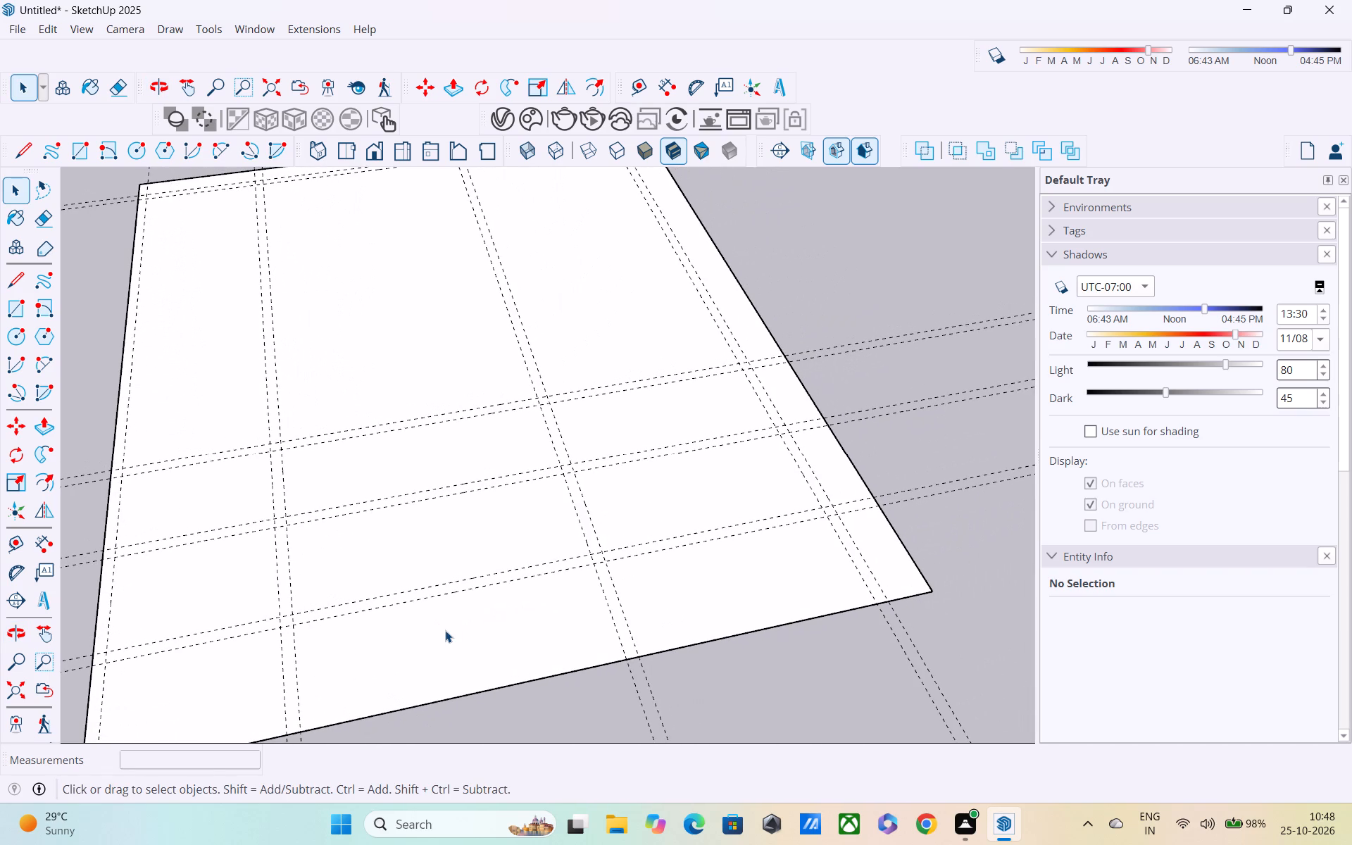
key("r")
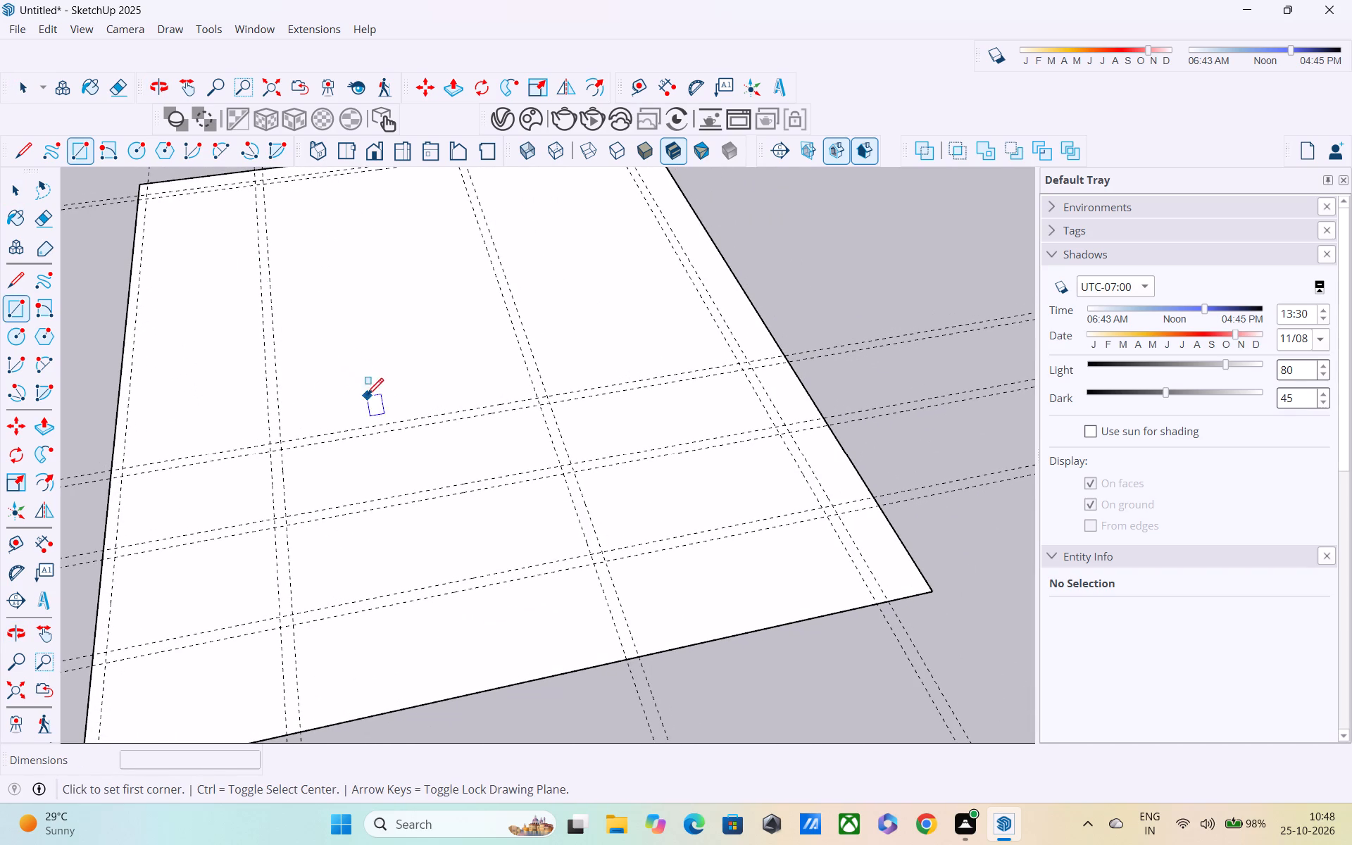
middle_click_drag(384, 413, 525, 567, "shift")
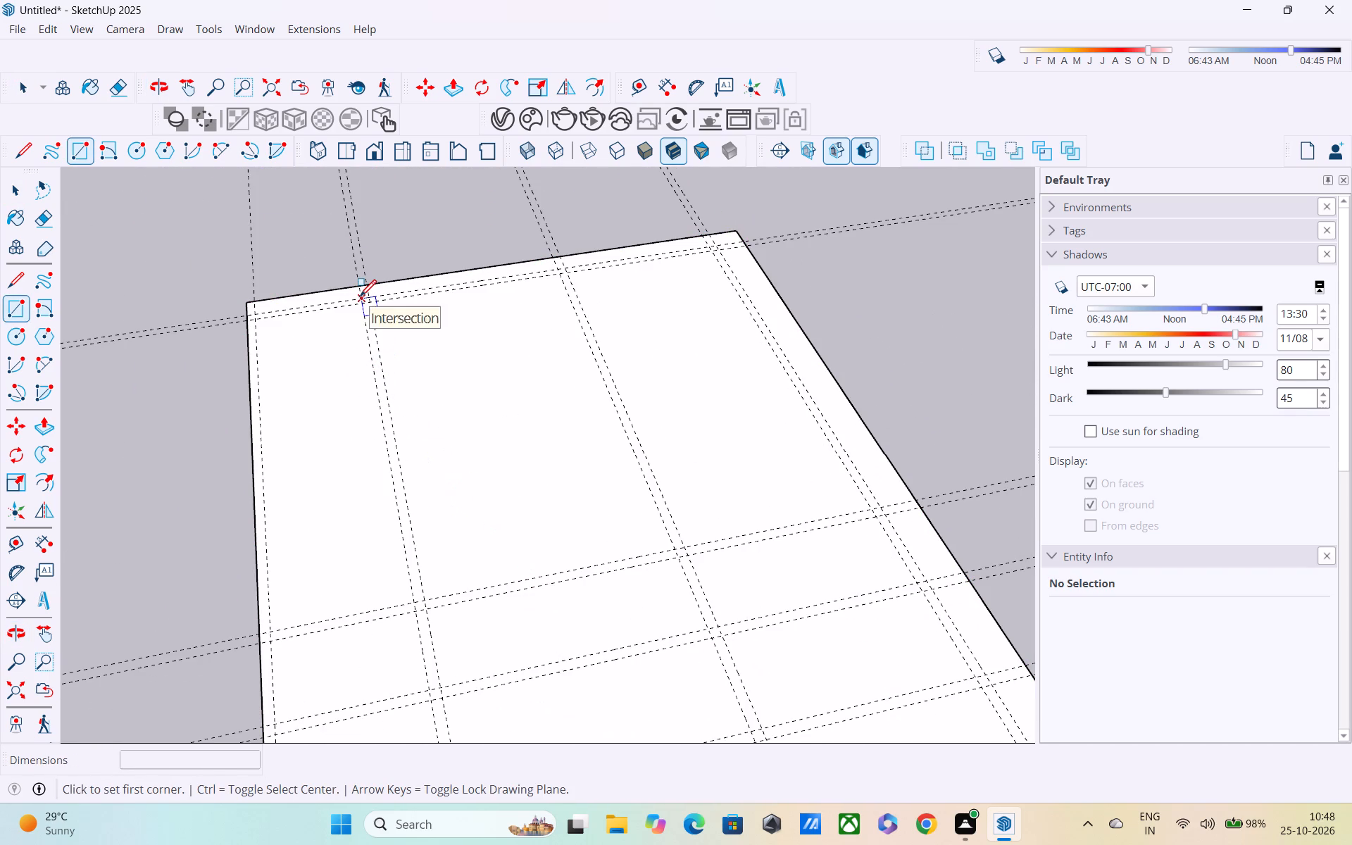
left_click(360, 298)
middle_click_drag(575, 473, 292, 318)
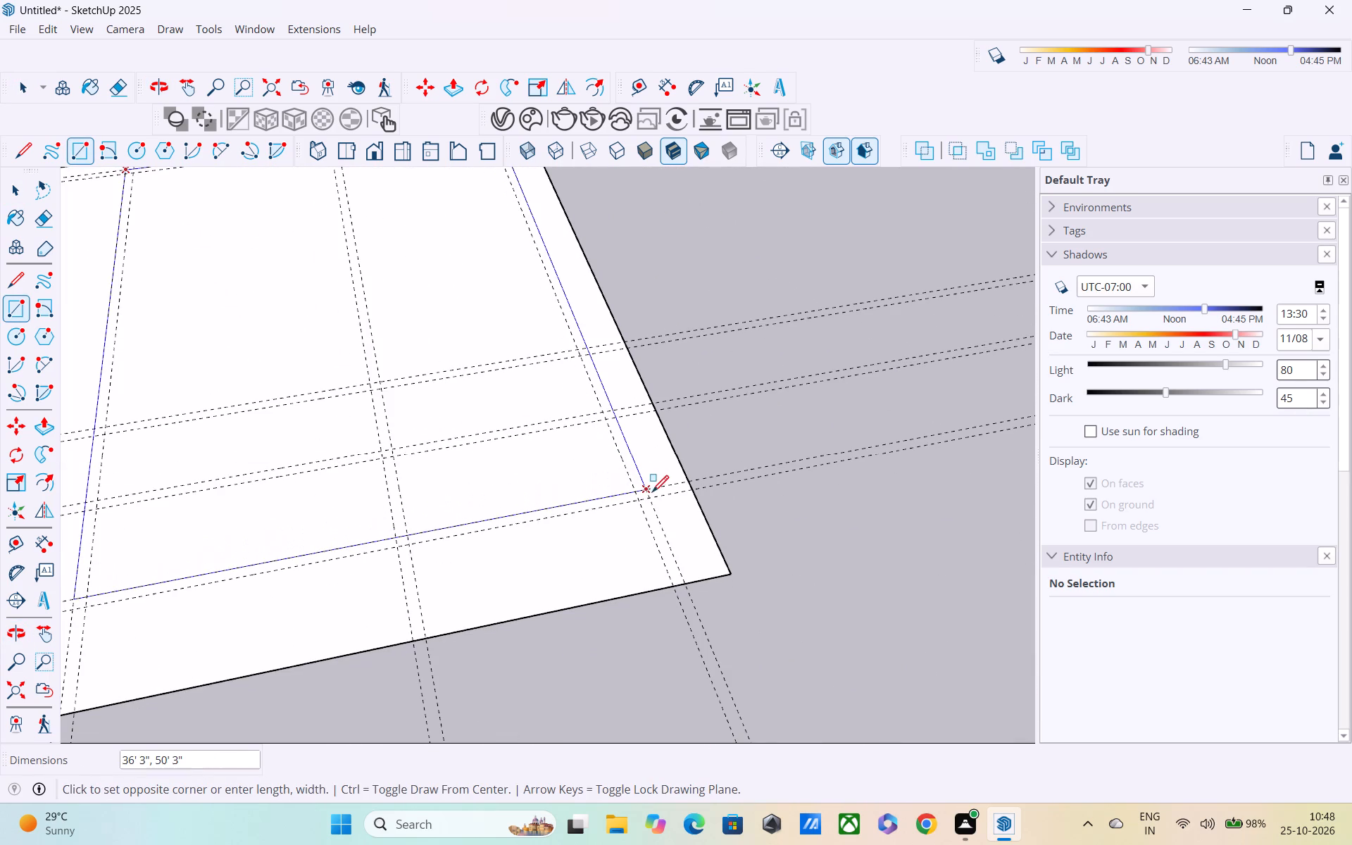
left_click(653, 499)
Draw the inner wall rectangle, 34' 9" by 49' 6", between opposite inner guide intersections inside the outer rectangle.
middle_click_drag(618, 499, 833, 520, "shift")
middle_click_drag(492, 504, 596, 611)
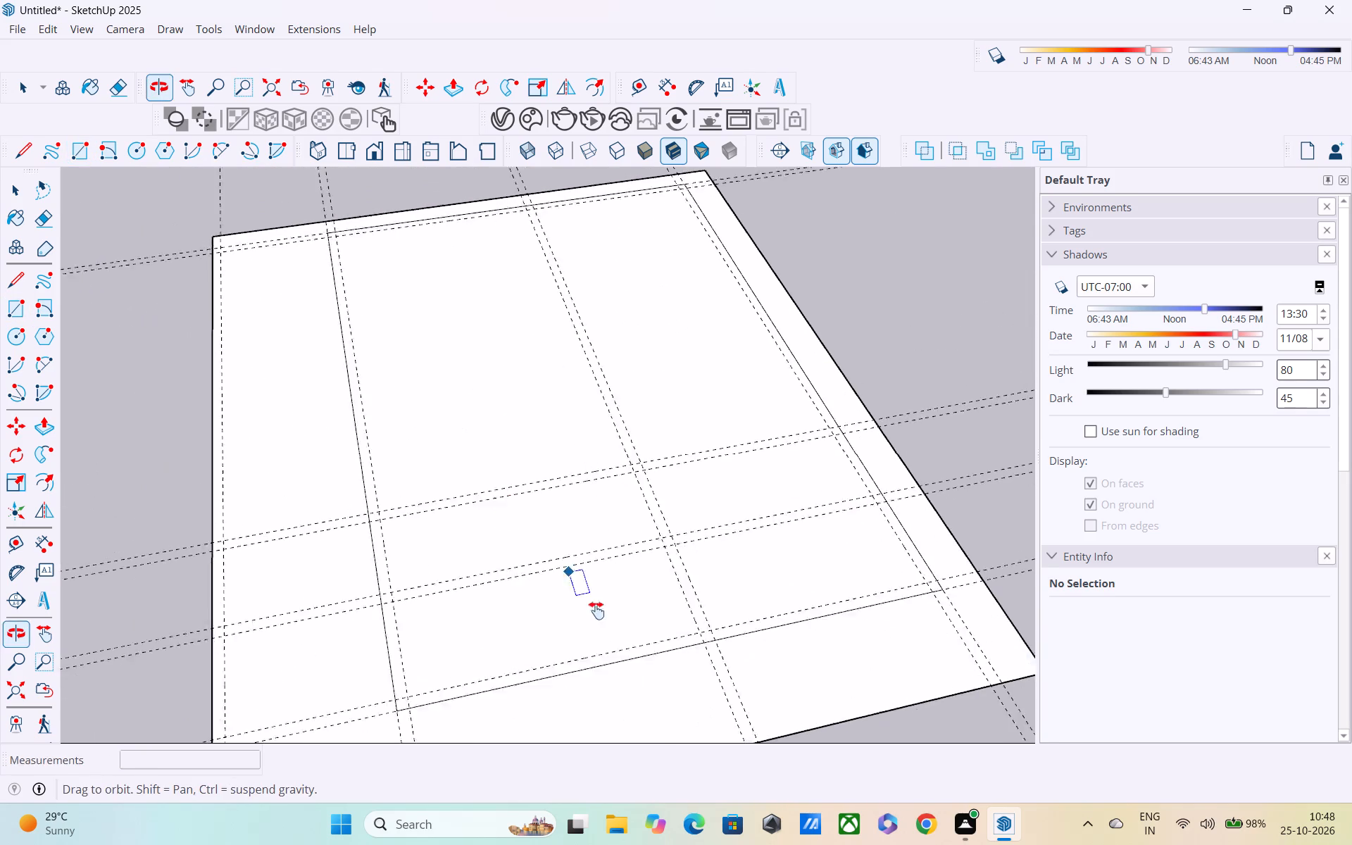
middle_click_drag(596, 611, 638, 688)
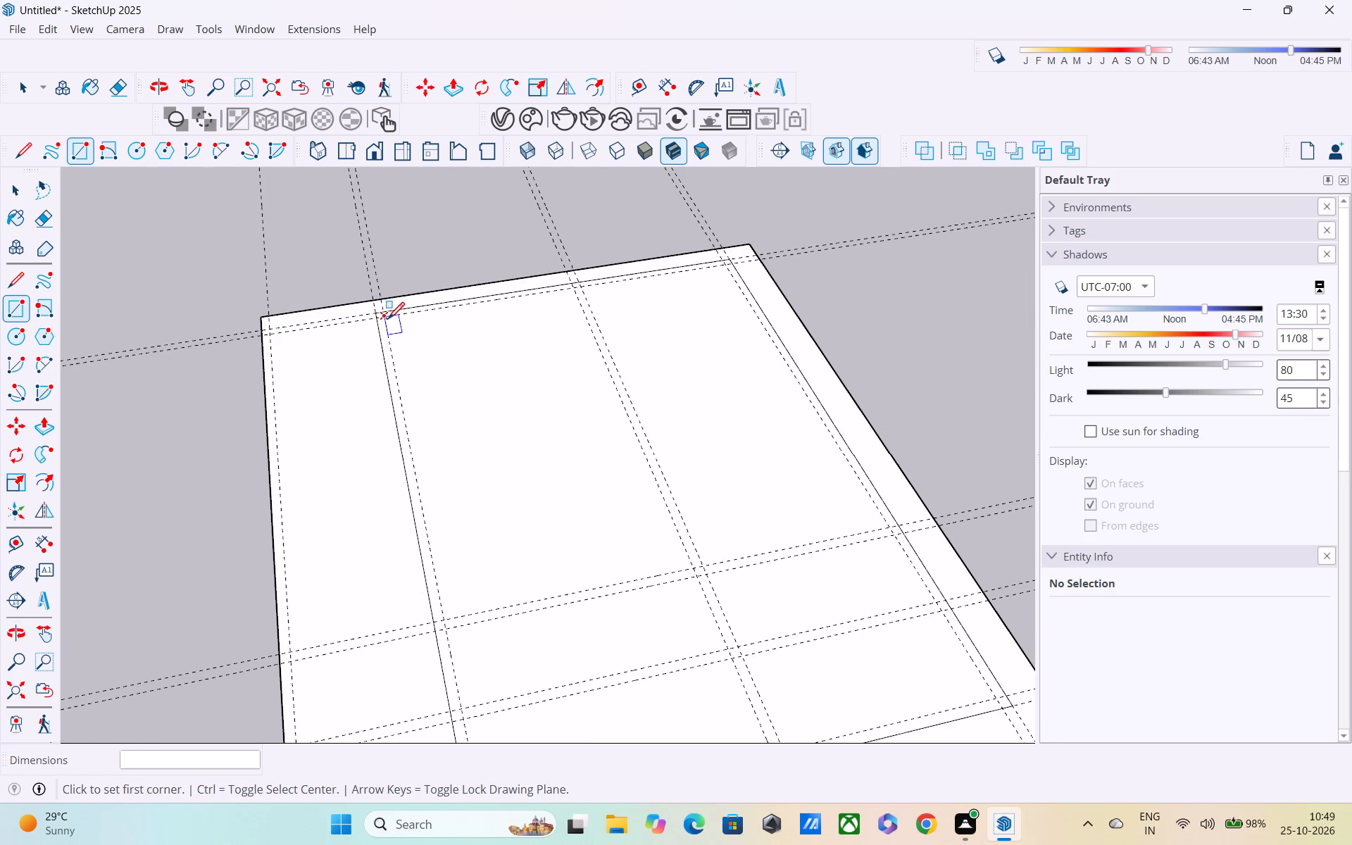
scroll(388, 320, "up", 4)
left_click(387, 320)
middle_click_drag(637, 472, 629, 480, "shift")
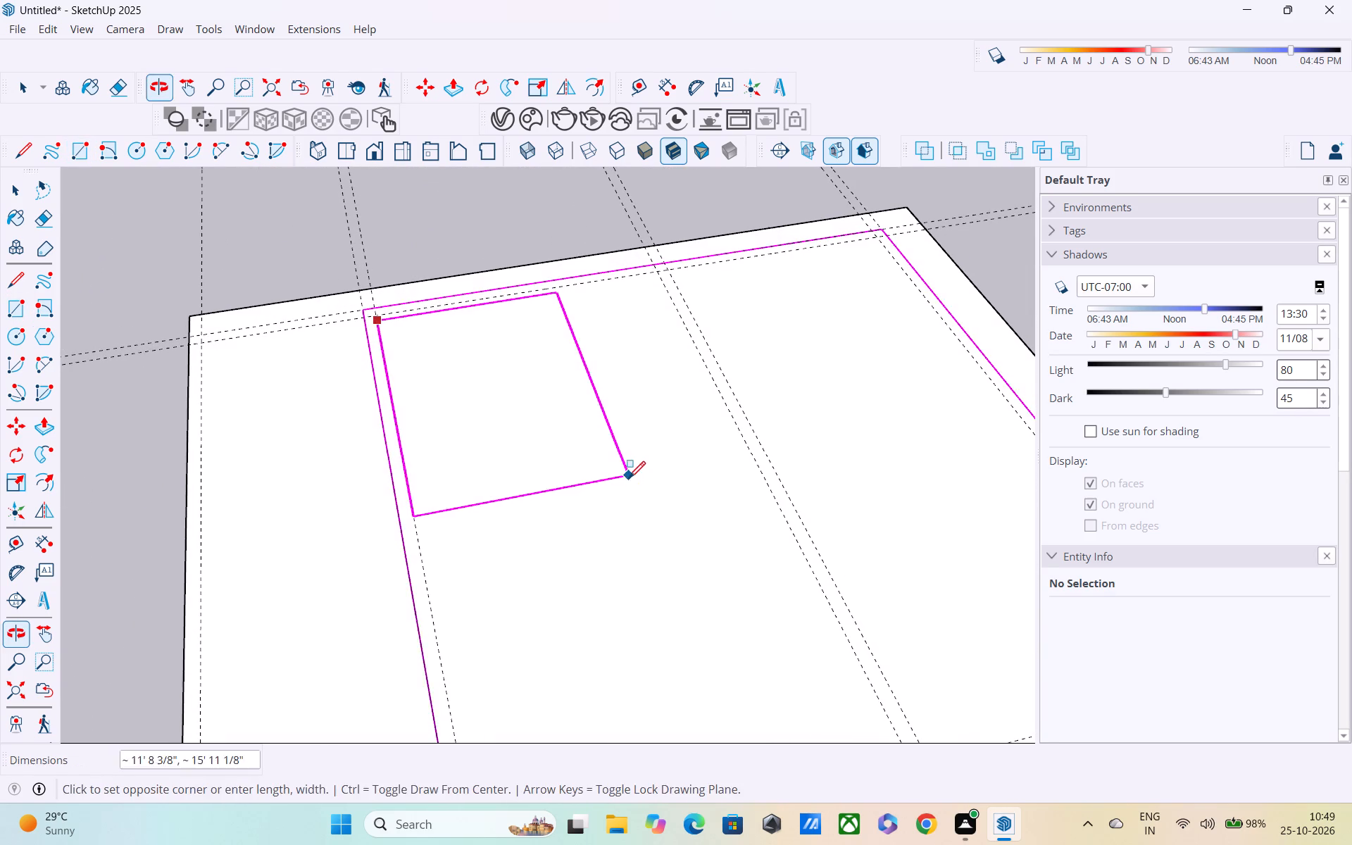
key("Escape")
scroll(382, 331, "up", 3)
left_click(374, 308)
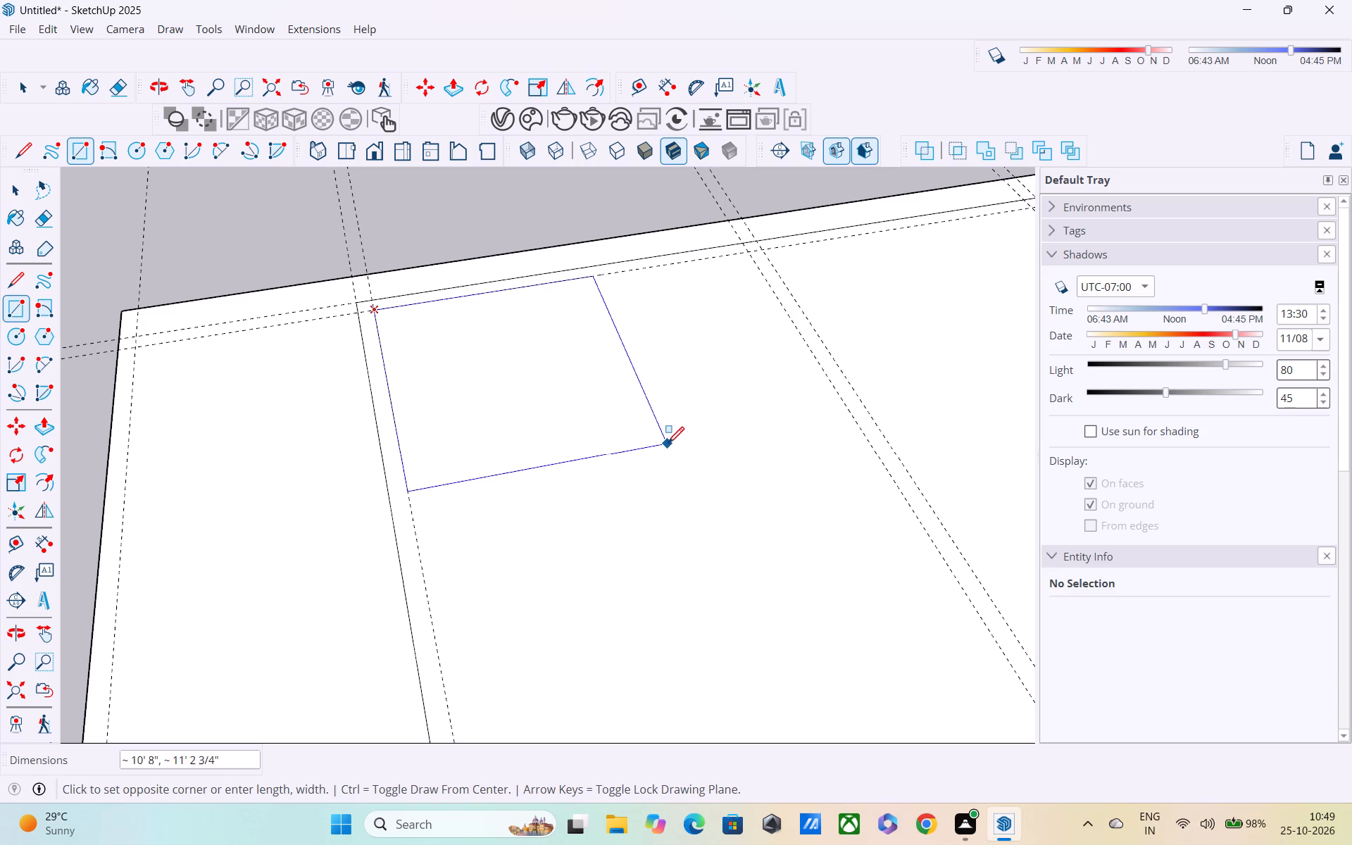
scroll(670, 448, "down", 2)
middle_click_drag(671, 449, 407, 343)
scroll(423, 348, "down", 4)
middle_click_drag(547, 418, 447, 289, "shift")
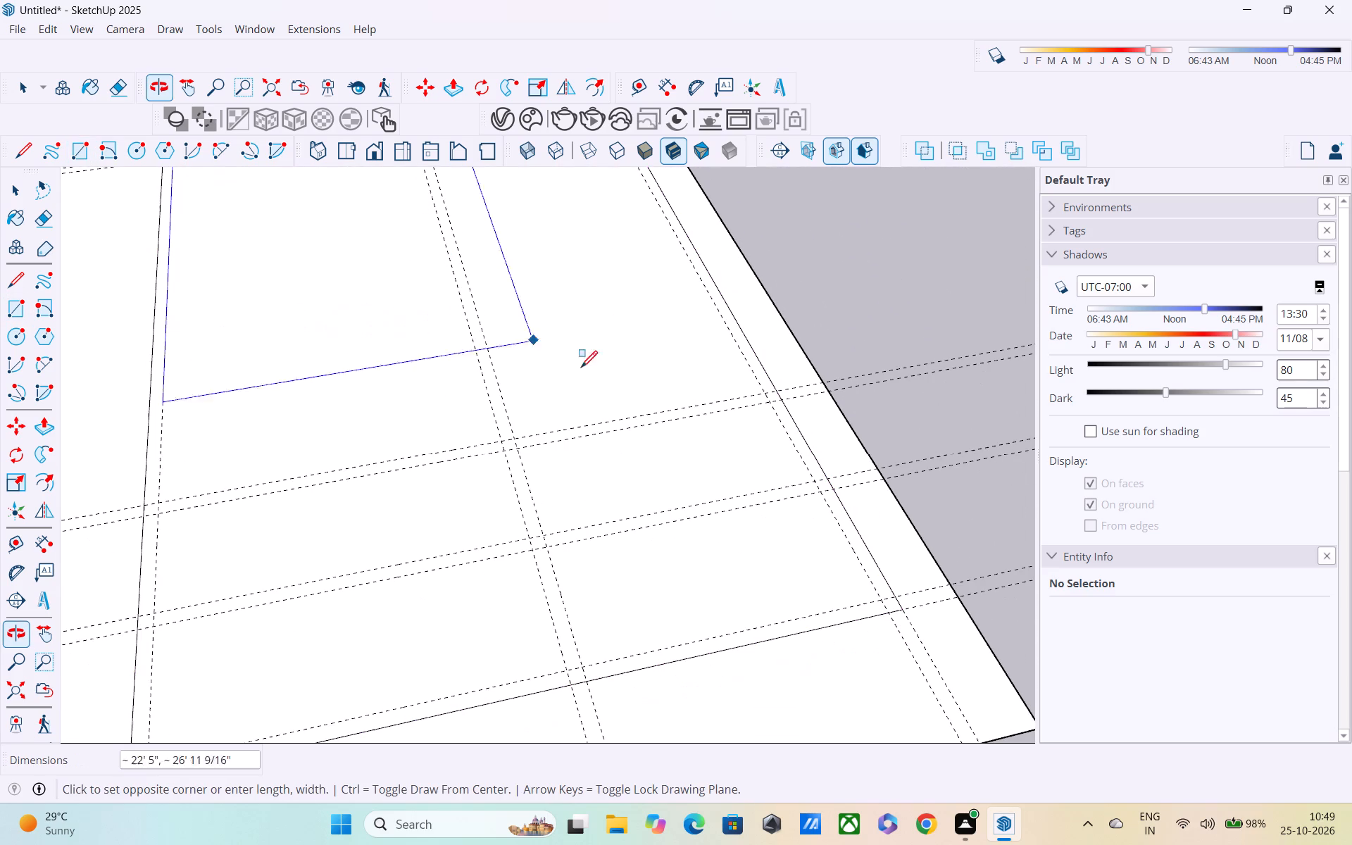
left_click(884, 598)
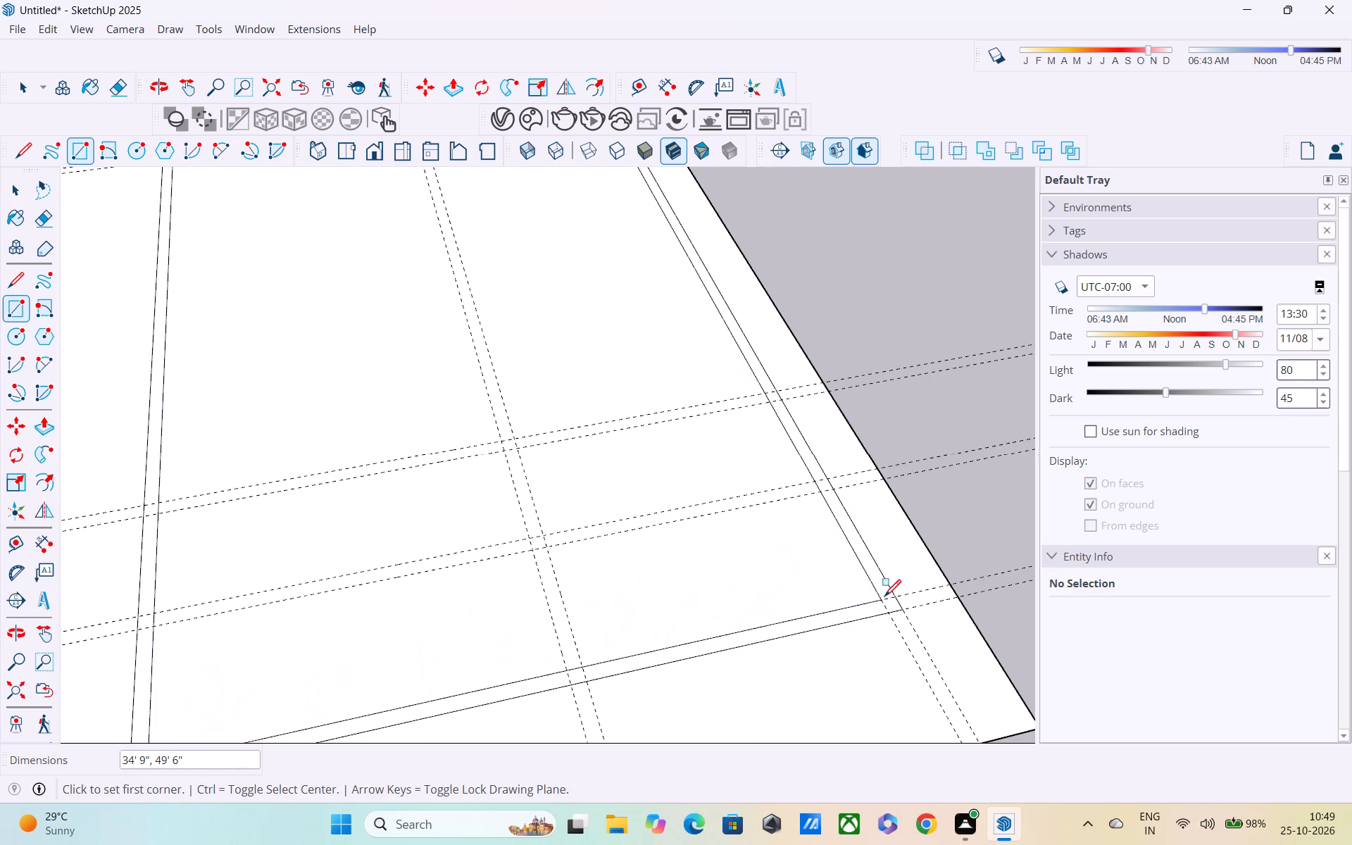
Examine the outer and inner wall rectangles against the guide grid from several angles.
middle_click_drag(760, 575, 908, 573, "shift")
scroll(722, 526, "down", 4)
middle_click_drag(699, 518, 610, 513)
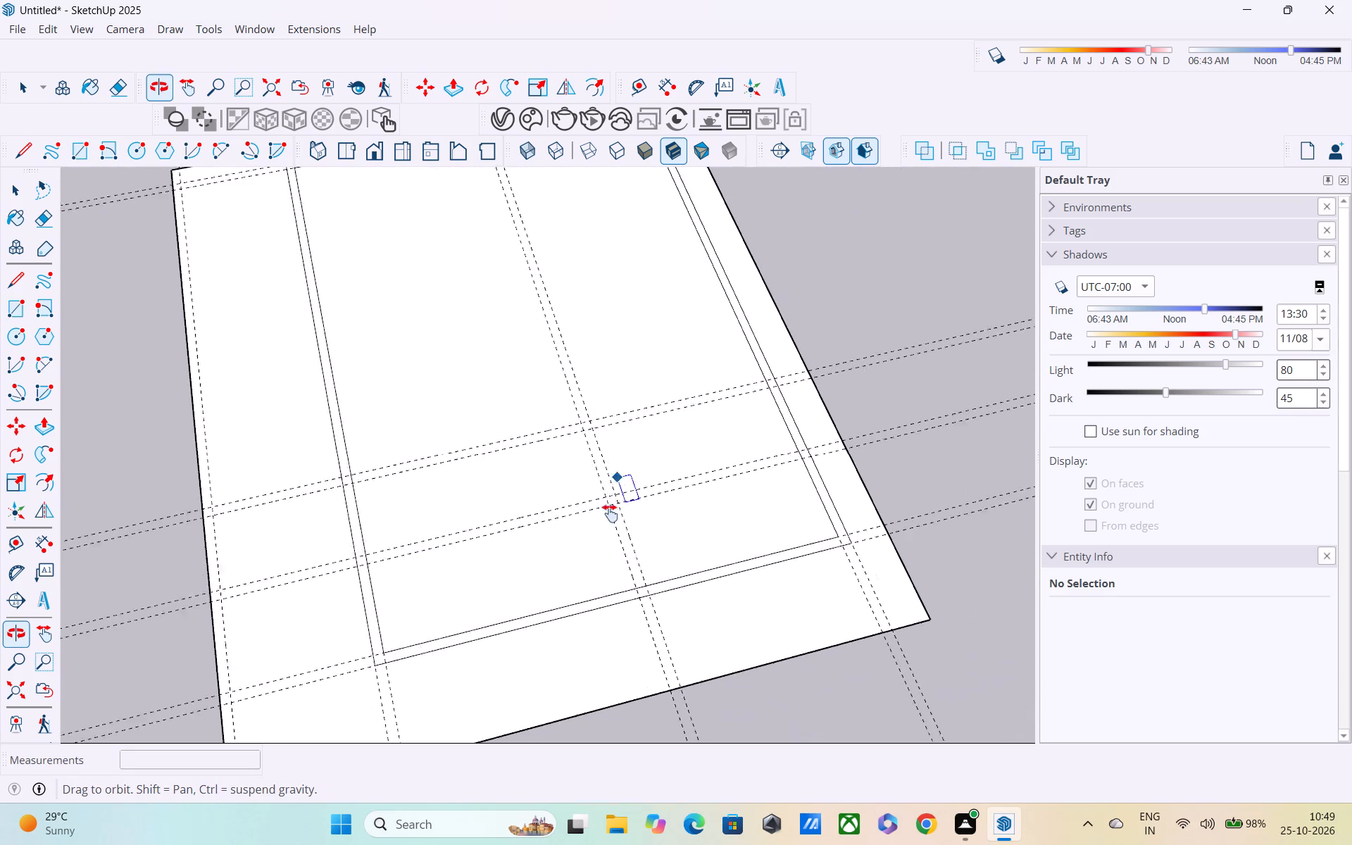
middle_click_drag(610, 513, 786, 532)
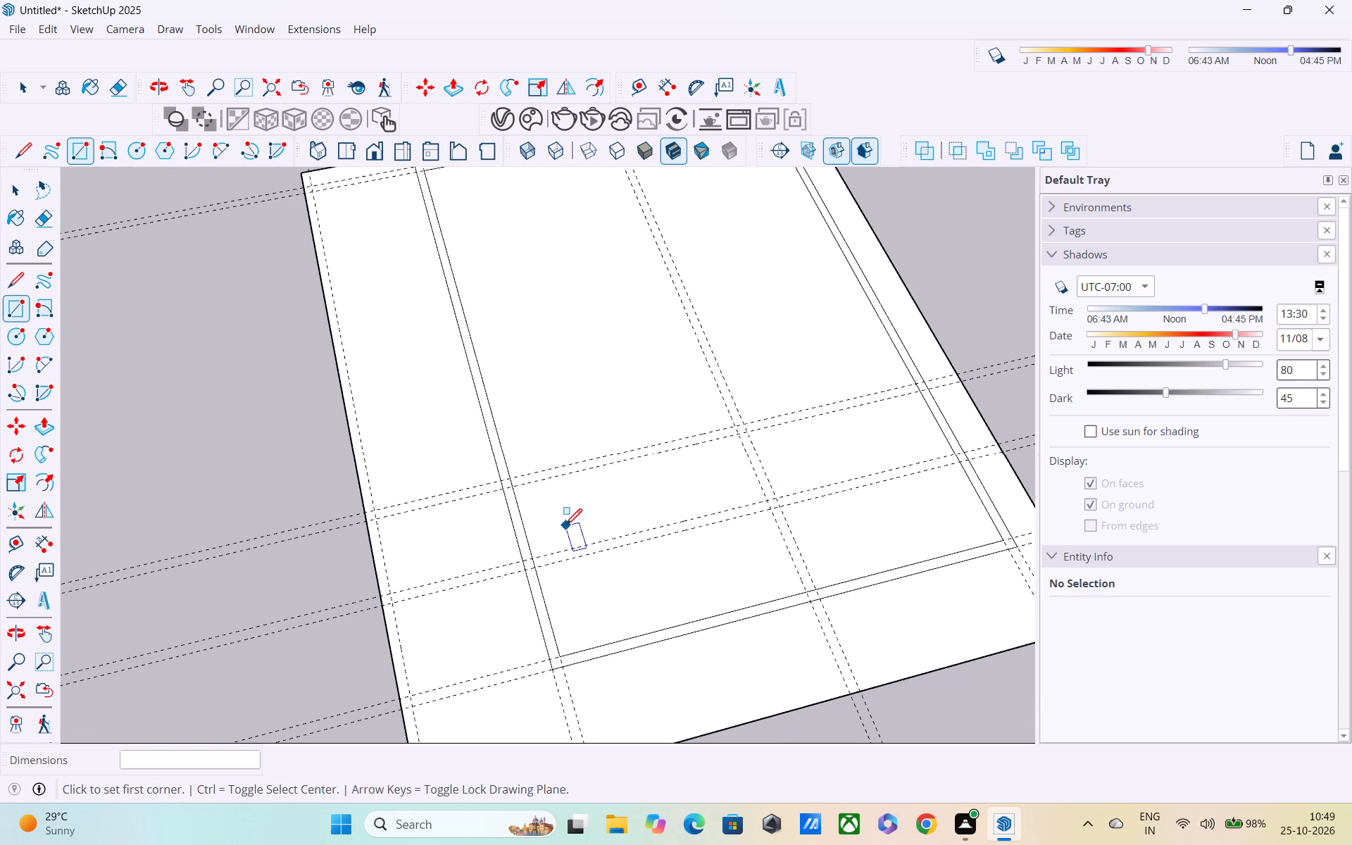
scroll(622, 596, "up", 1, "shift")
middle_click_drag(621, 596, 632, 604, "shift")
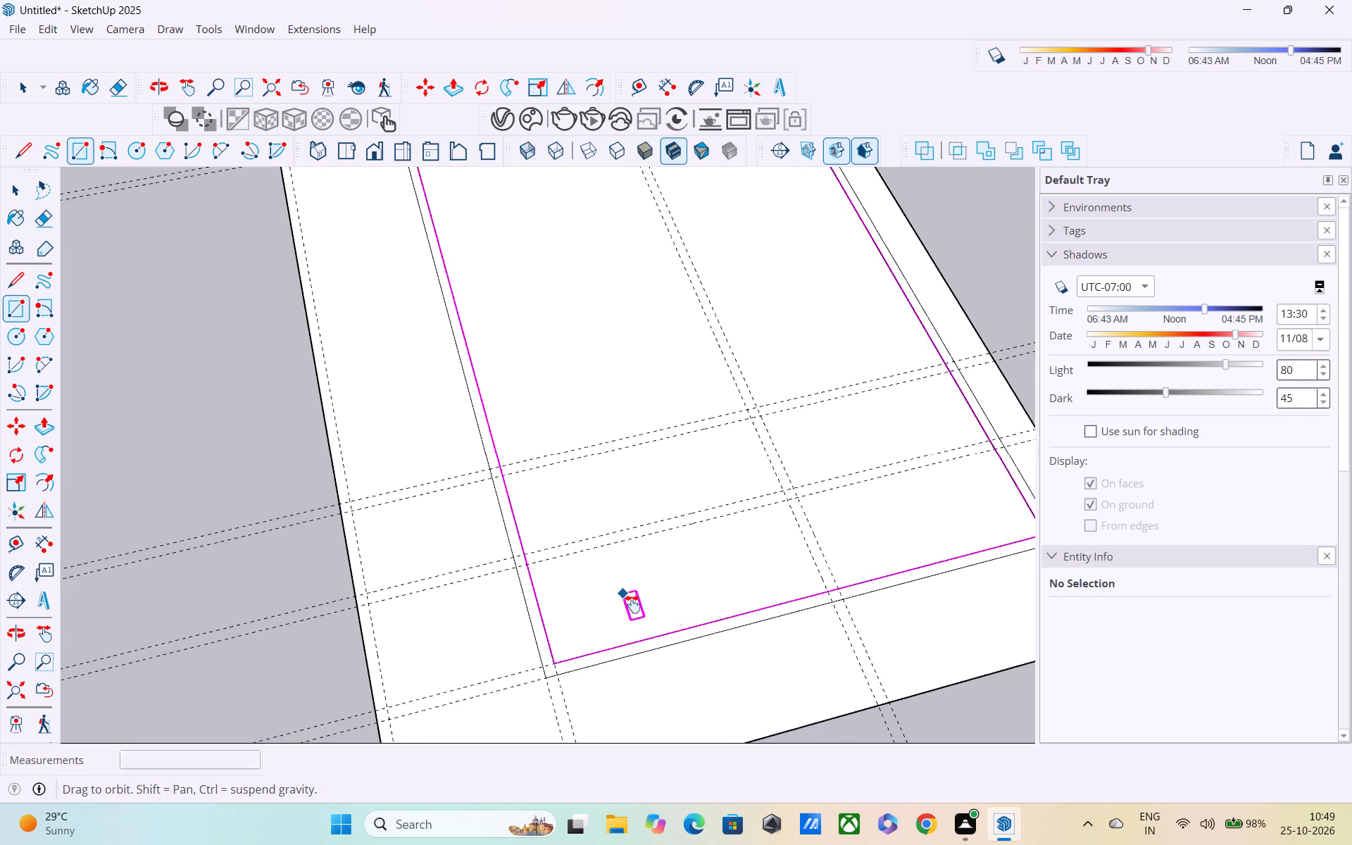
middle_click_drag(632, 604, 601, 637, "shift")
scroll(646, 630, "down", 1, "shift")
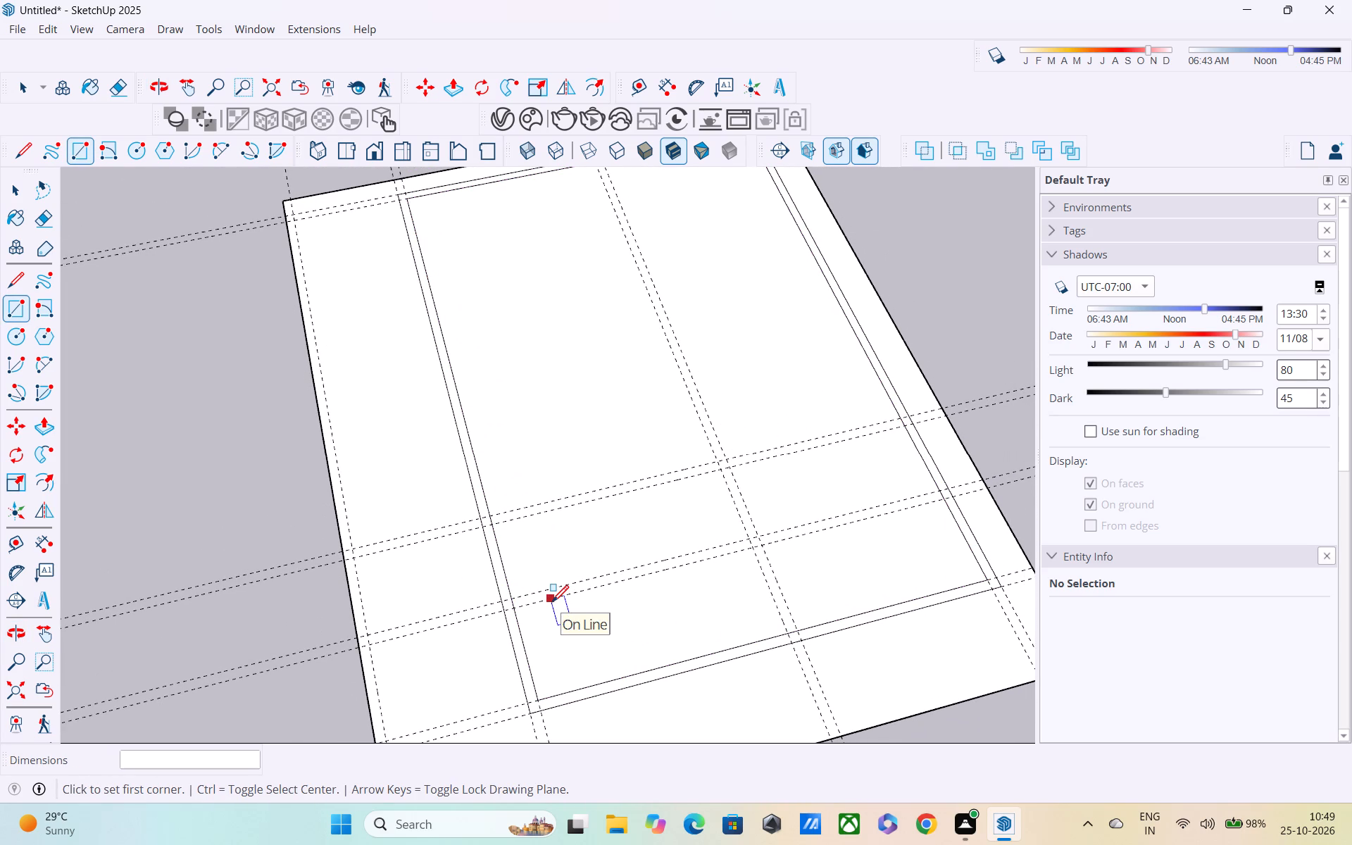
middle_click_drag(546, 602, 505, 550)
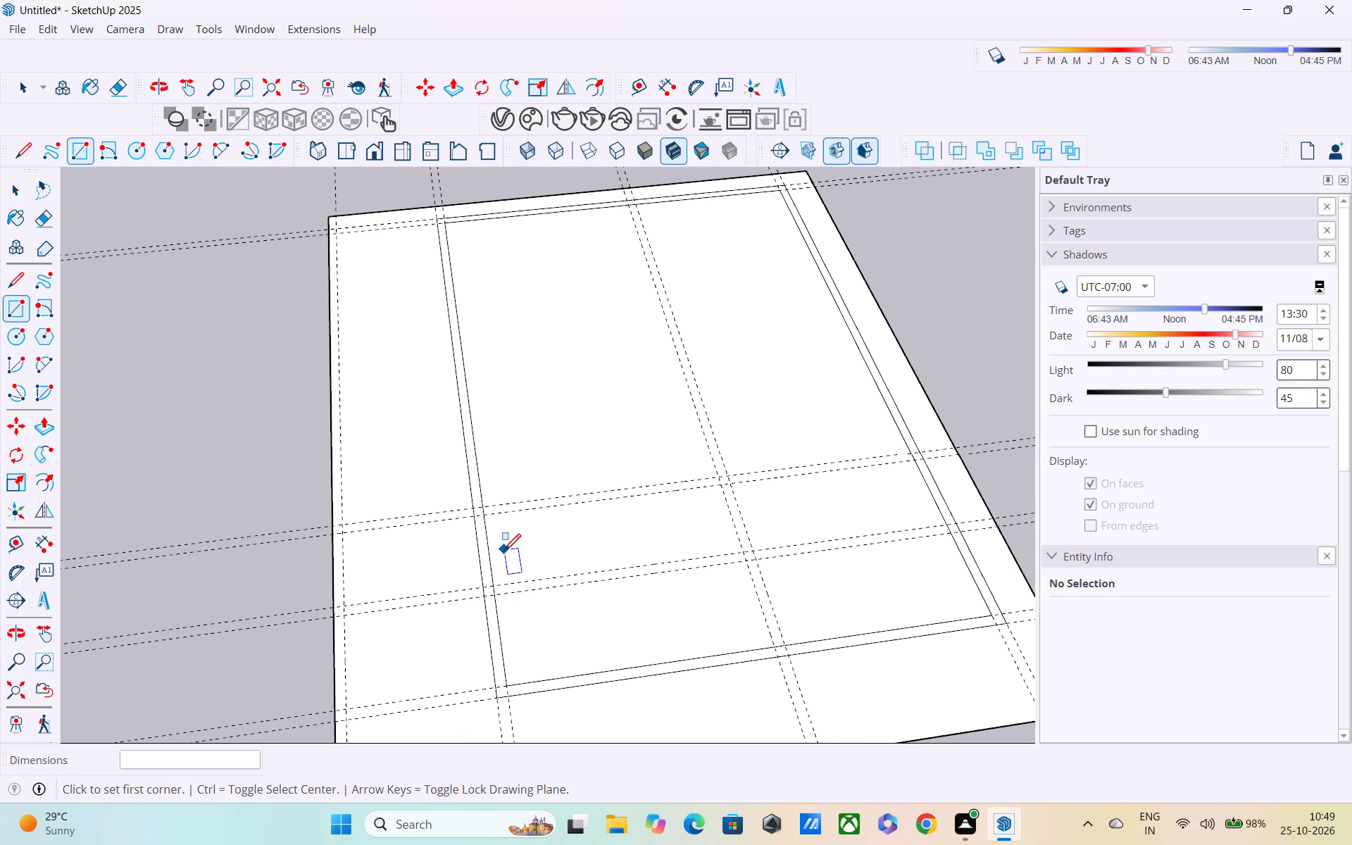
scroll(504, 552, "down", 4)
middle_click_drag(501, 584, 461, 518)
scroll(465, 572, "up", 7)
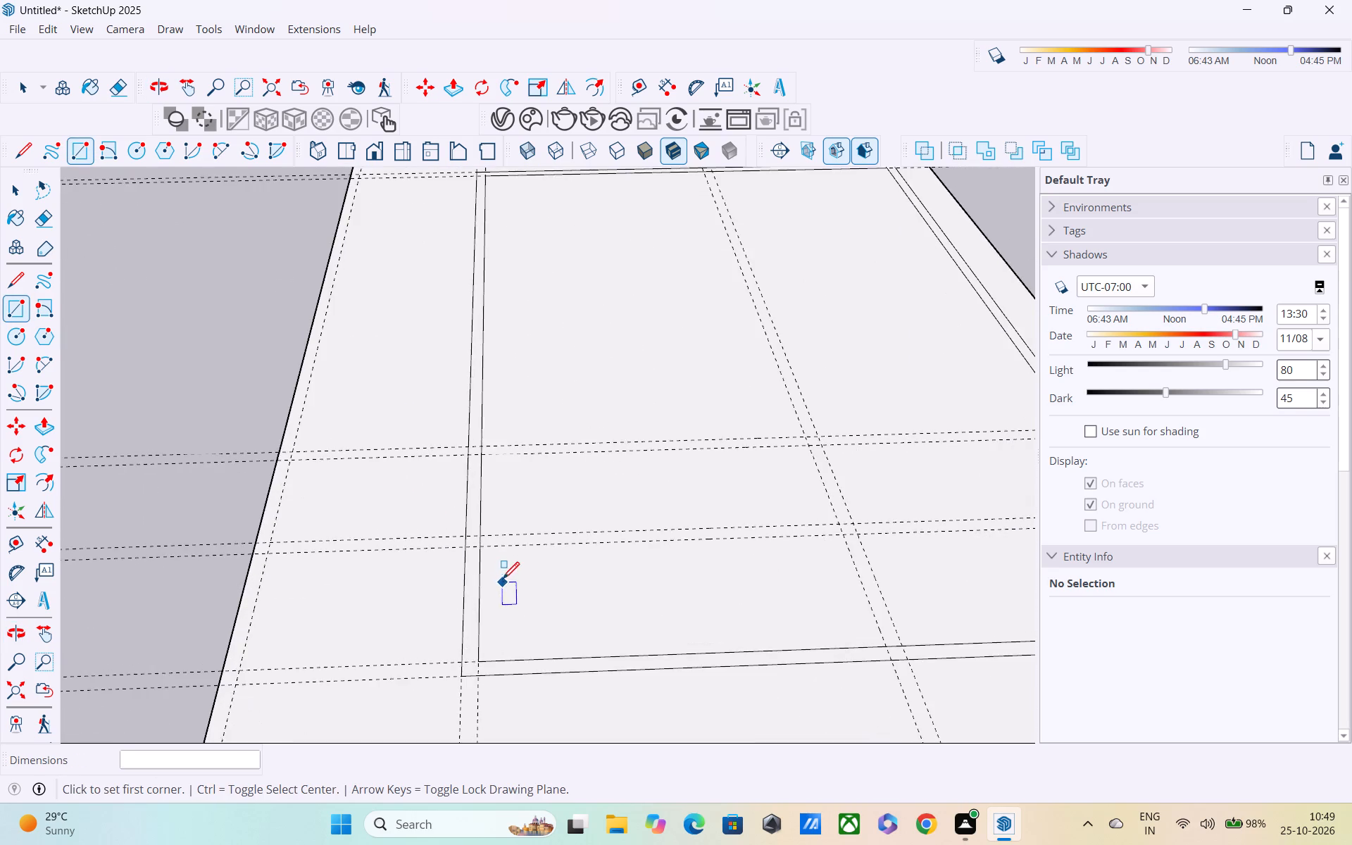
middle_click_drag(503, 577, 493, 542)
scroll(494, 542, "down", 2)
middle_click_drag(494, 539, 494, 501)
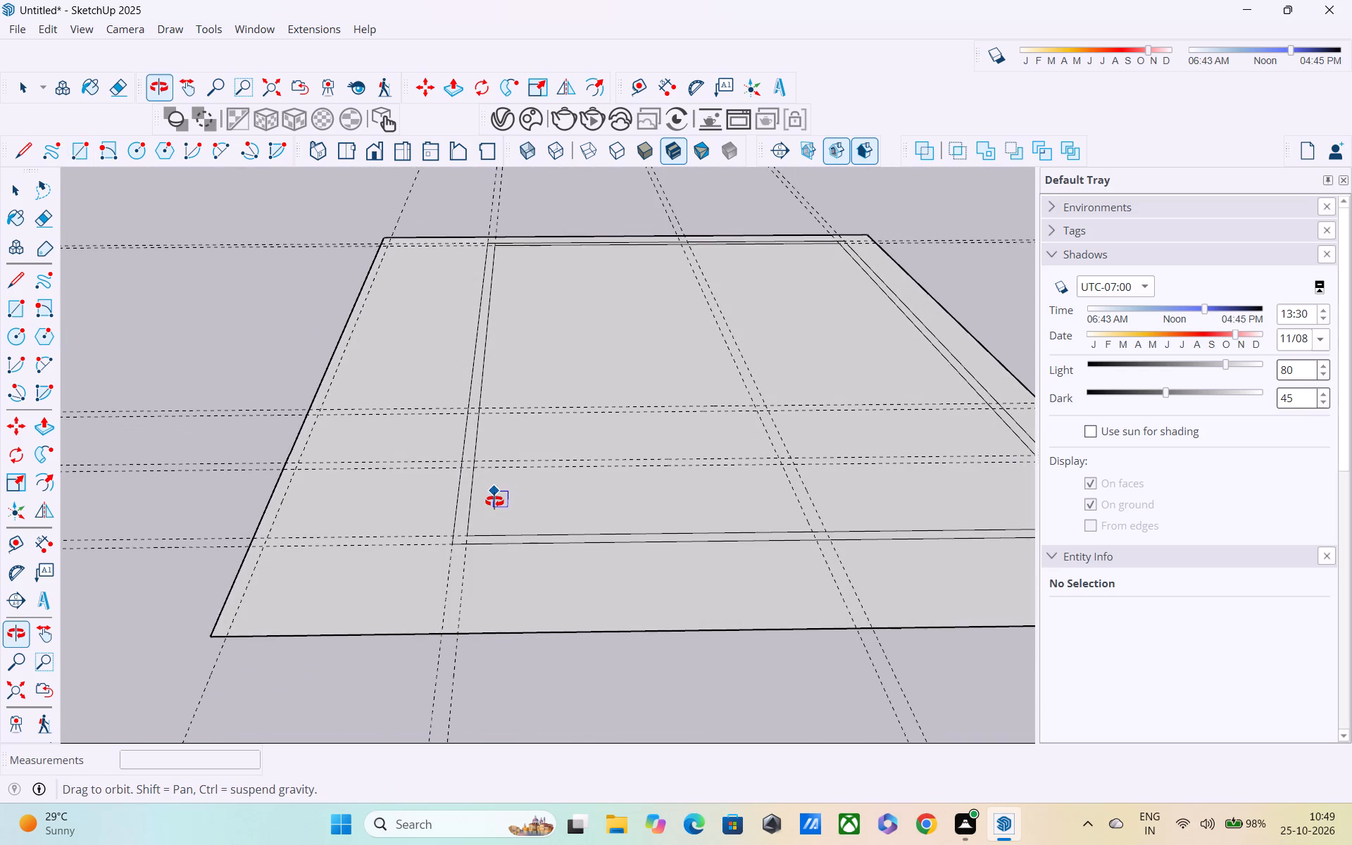
middle_click_drag(494, 501, 466, 548)
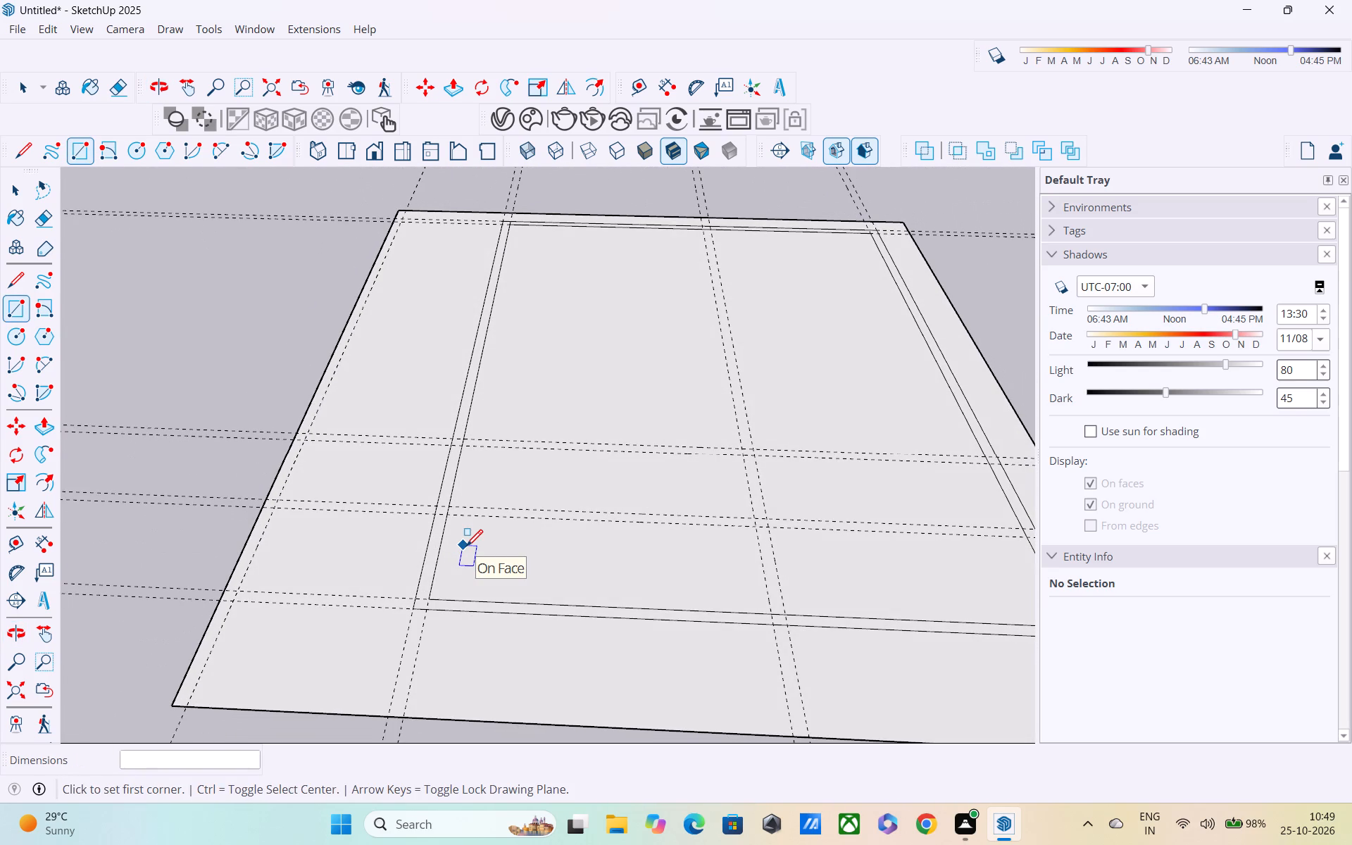
scroll(466, 548, "down", 2)
middle_click_drag(522, 549, 552, 678)
key("space")
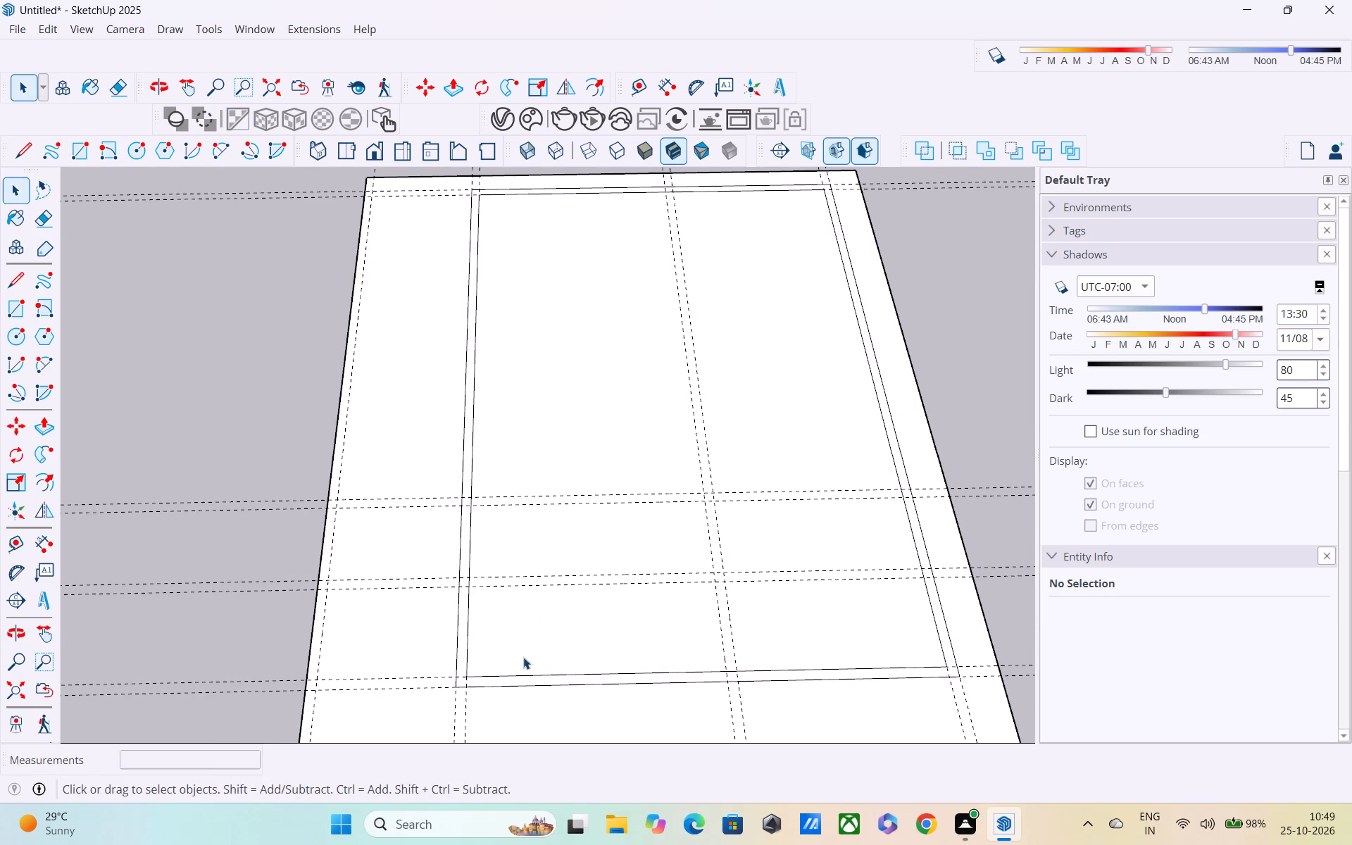
Draw two 34' 9" lines across the inner rectangle along both guides of the second crosswise pair from the base's near edge.
key("l")
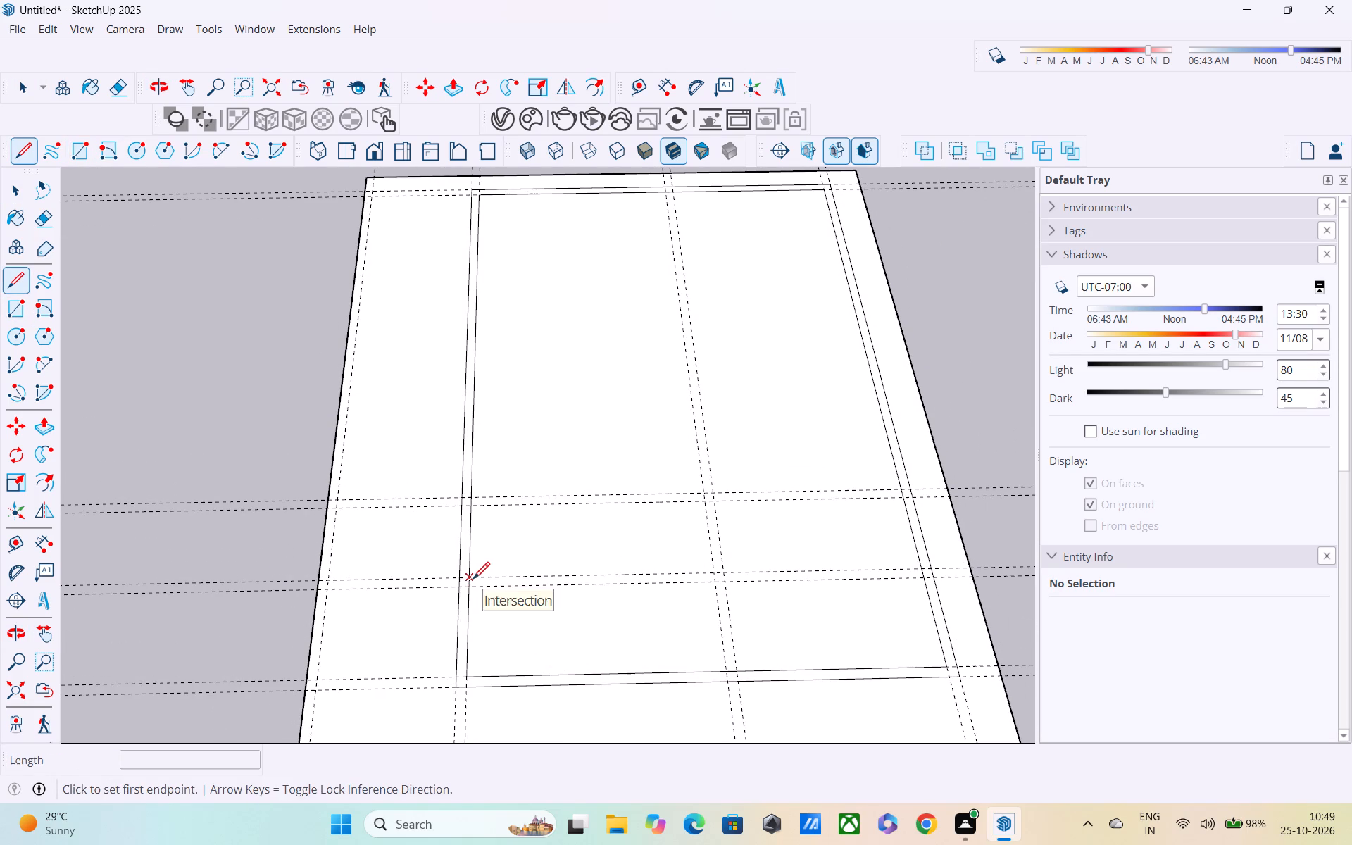
left_click(468, 578)
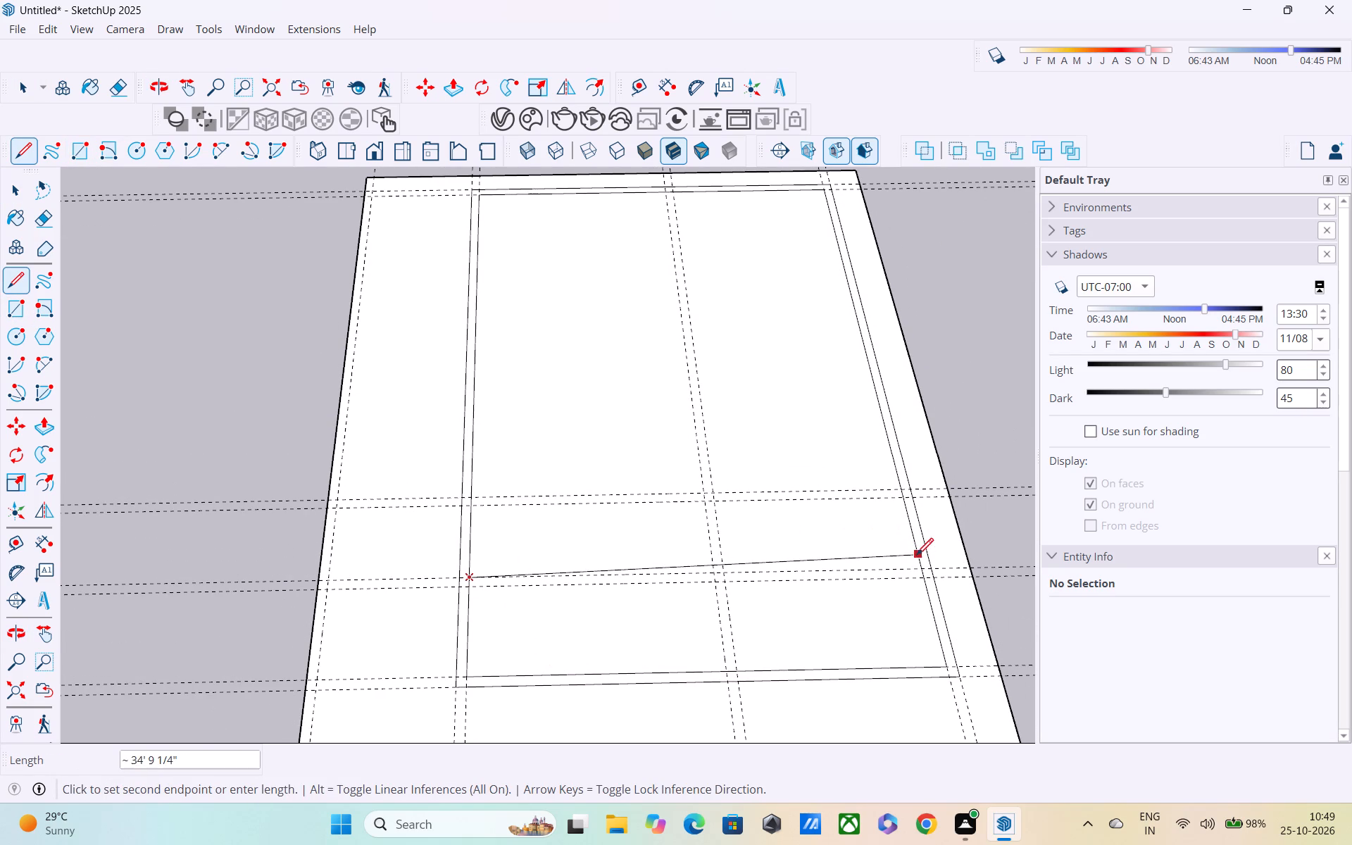
left_click(922, 566)
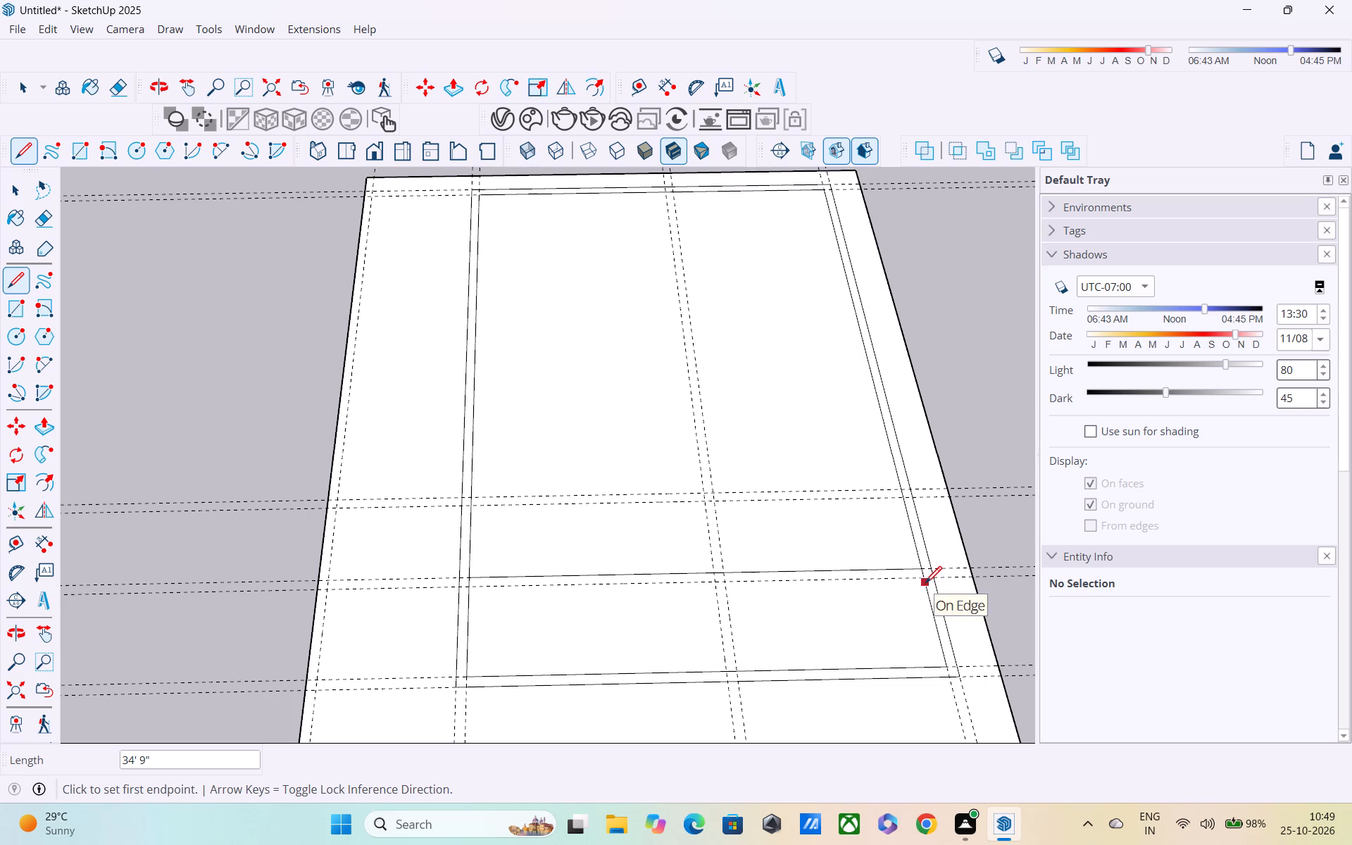
left_click(922, 582)
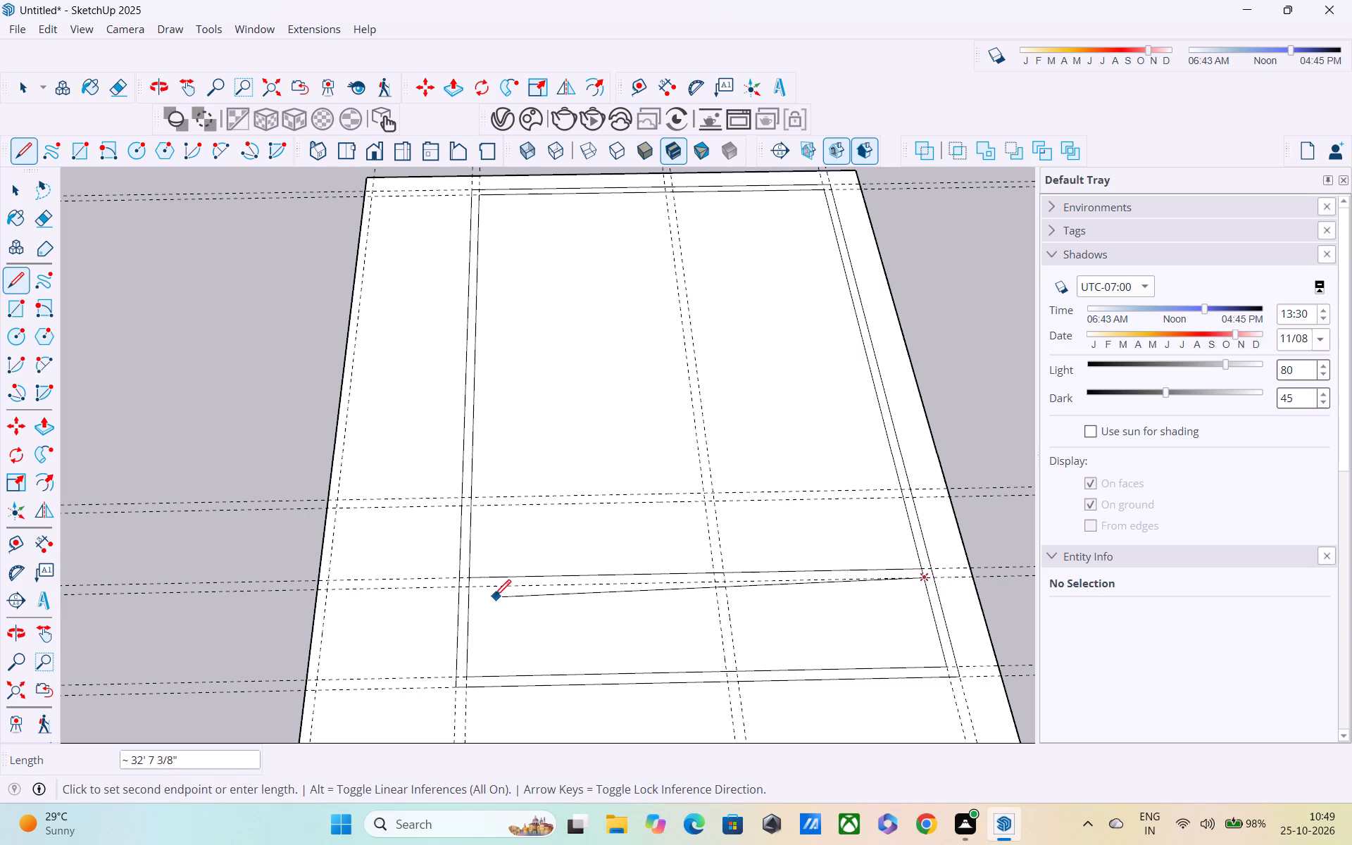
left_click(466, 591)
Draw two 7' partition lines along the middle lengthwise guide pair, between the new crosswise wall and the near inner wall edge.
scroll(711, 589, "up", 3)
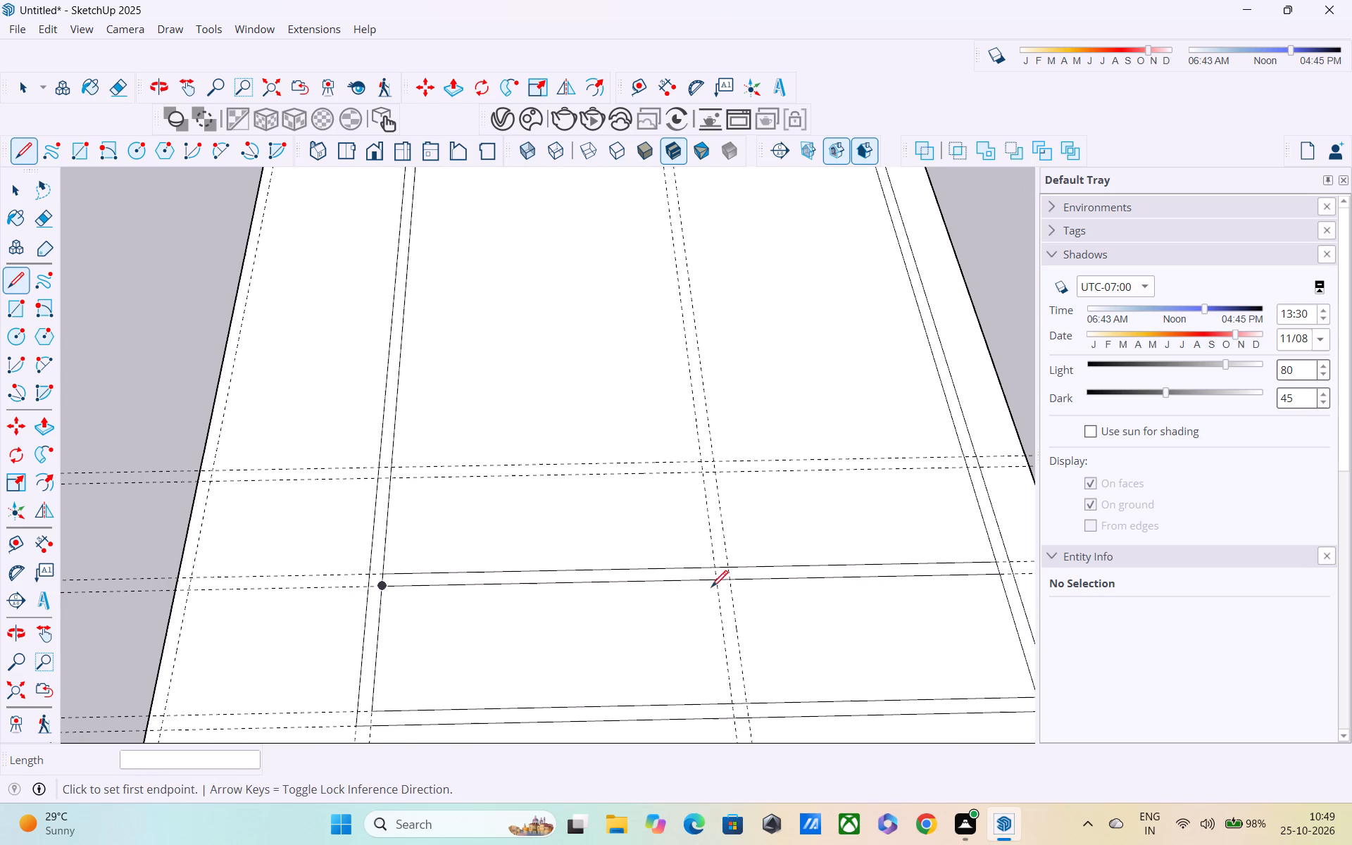
left_click(713, 584)
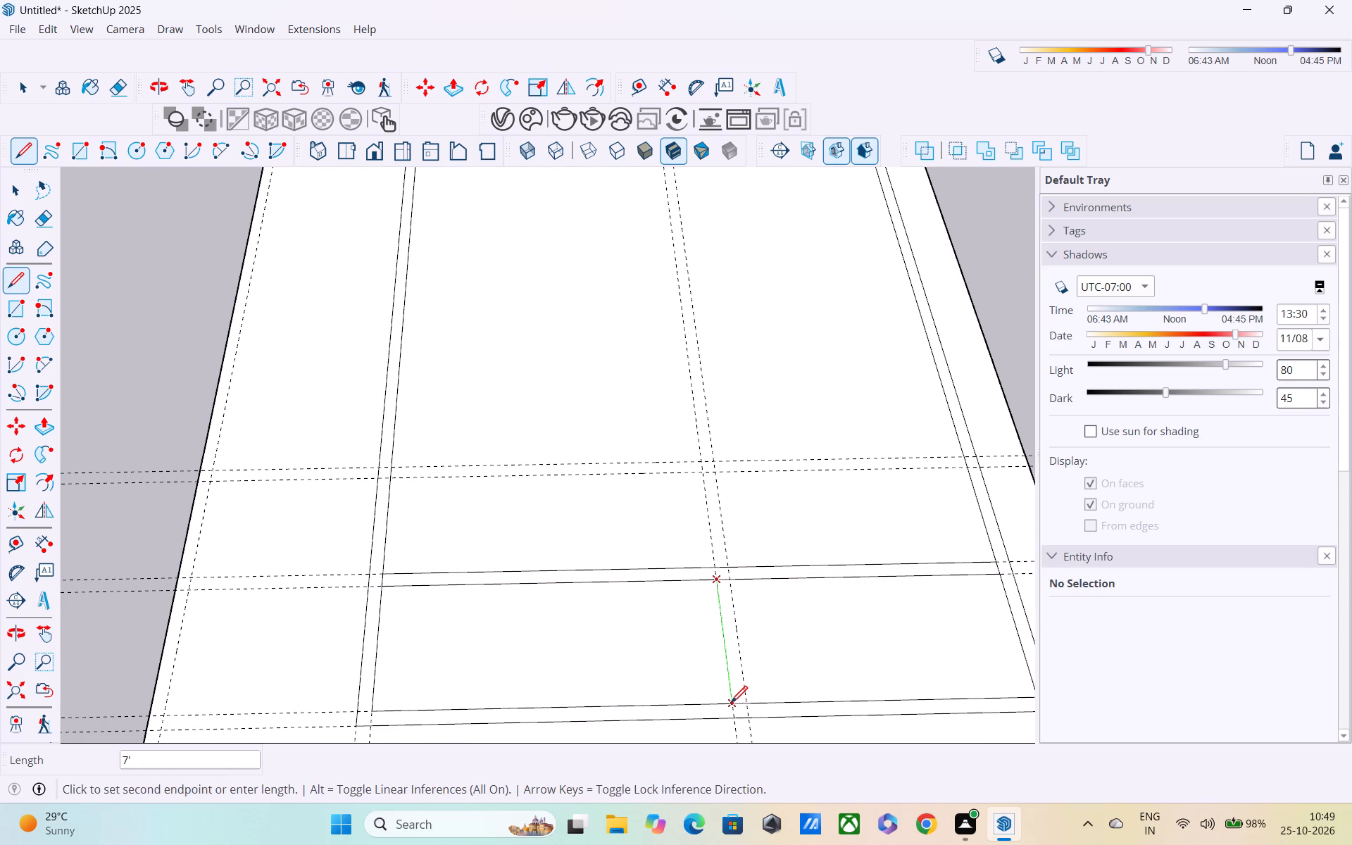
left_click(731, 704)
left_click(746, 701)
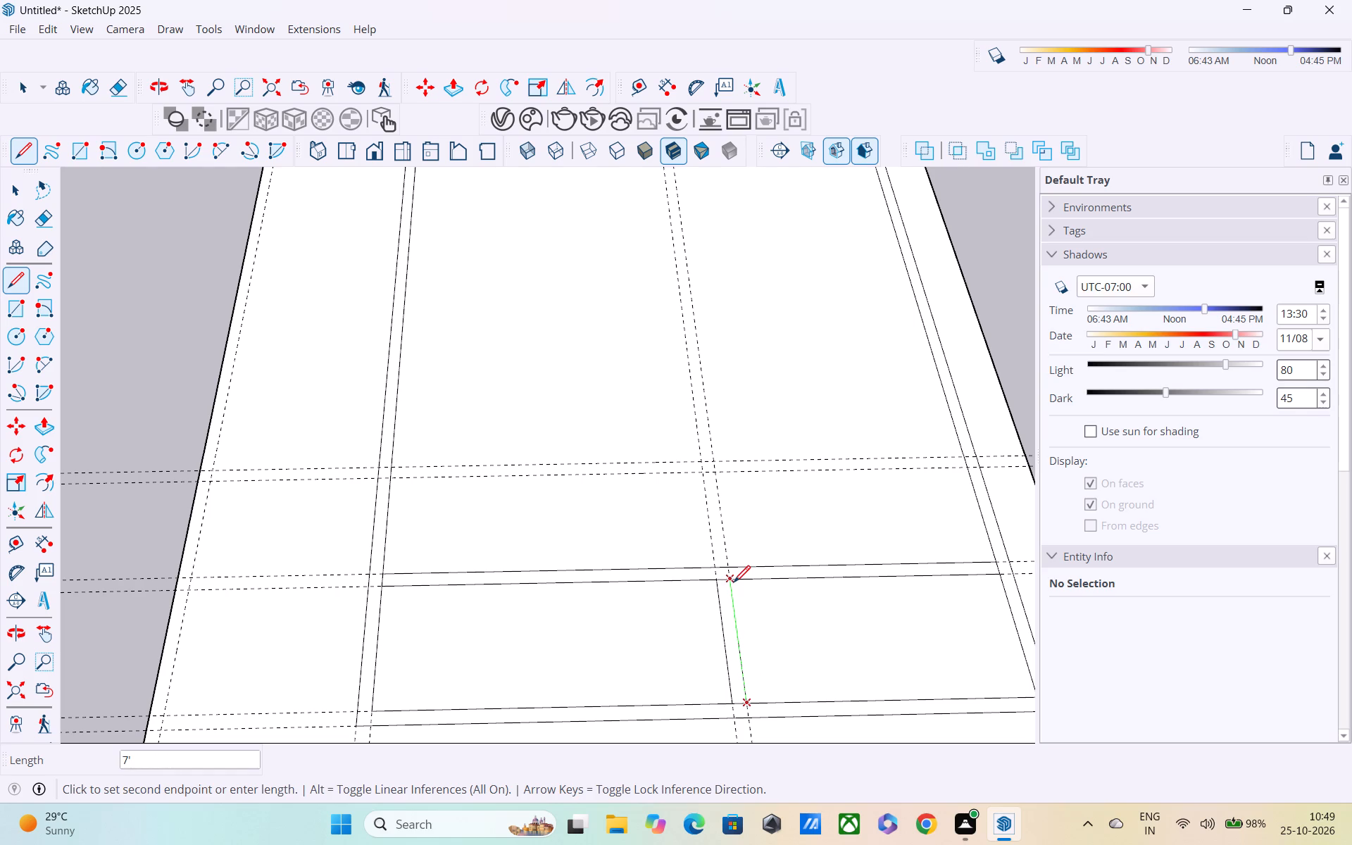
left_click(734, 584)
Draw a 34' 9" line across the inner wall rectangle along the far guide of the third crosswise pair from the base's near edge.
middle_click_drag(734, 584, 763, 649, "shift")
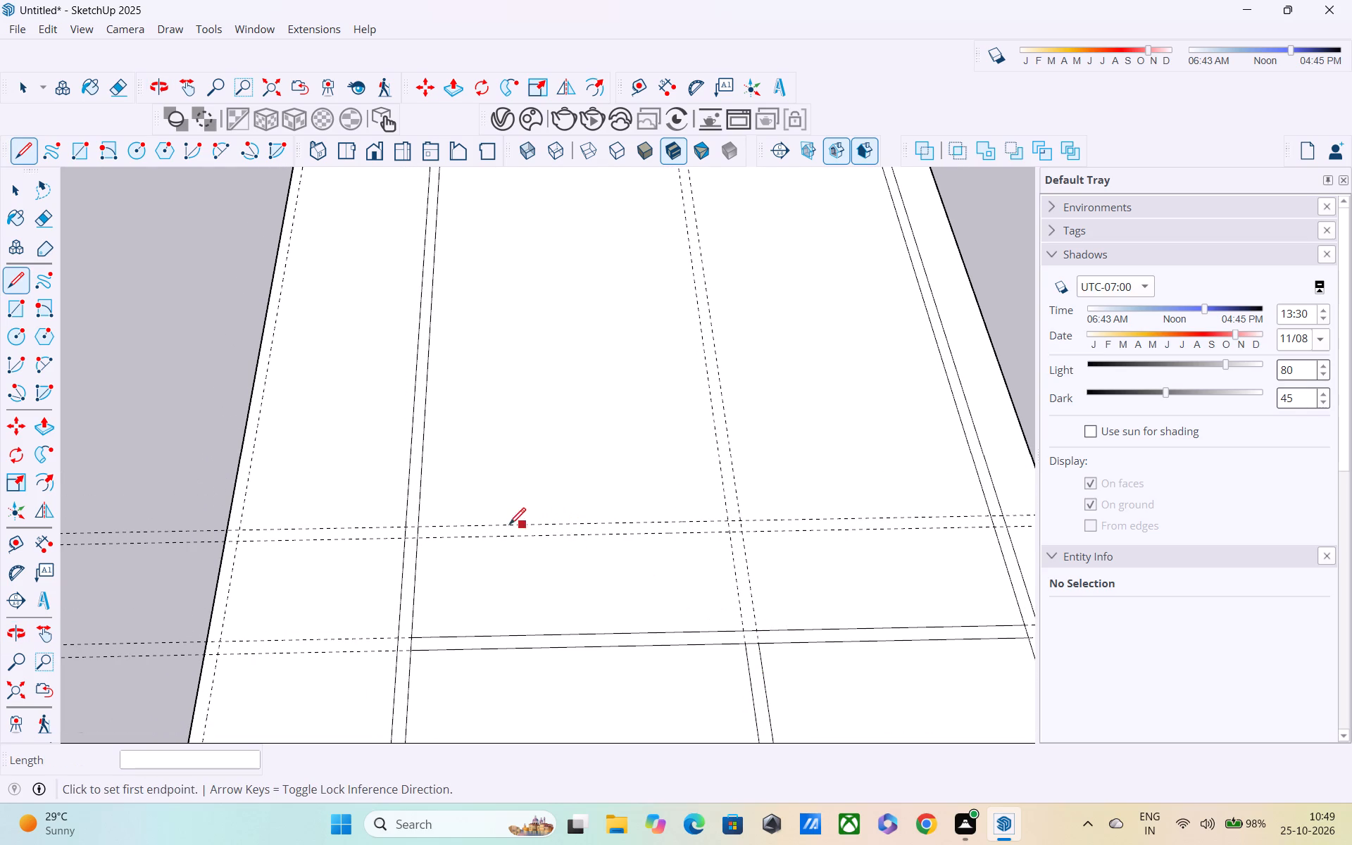
middle_click_drag(413, 537, 393, 508, "shift")
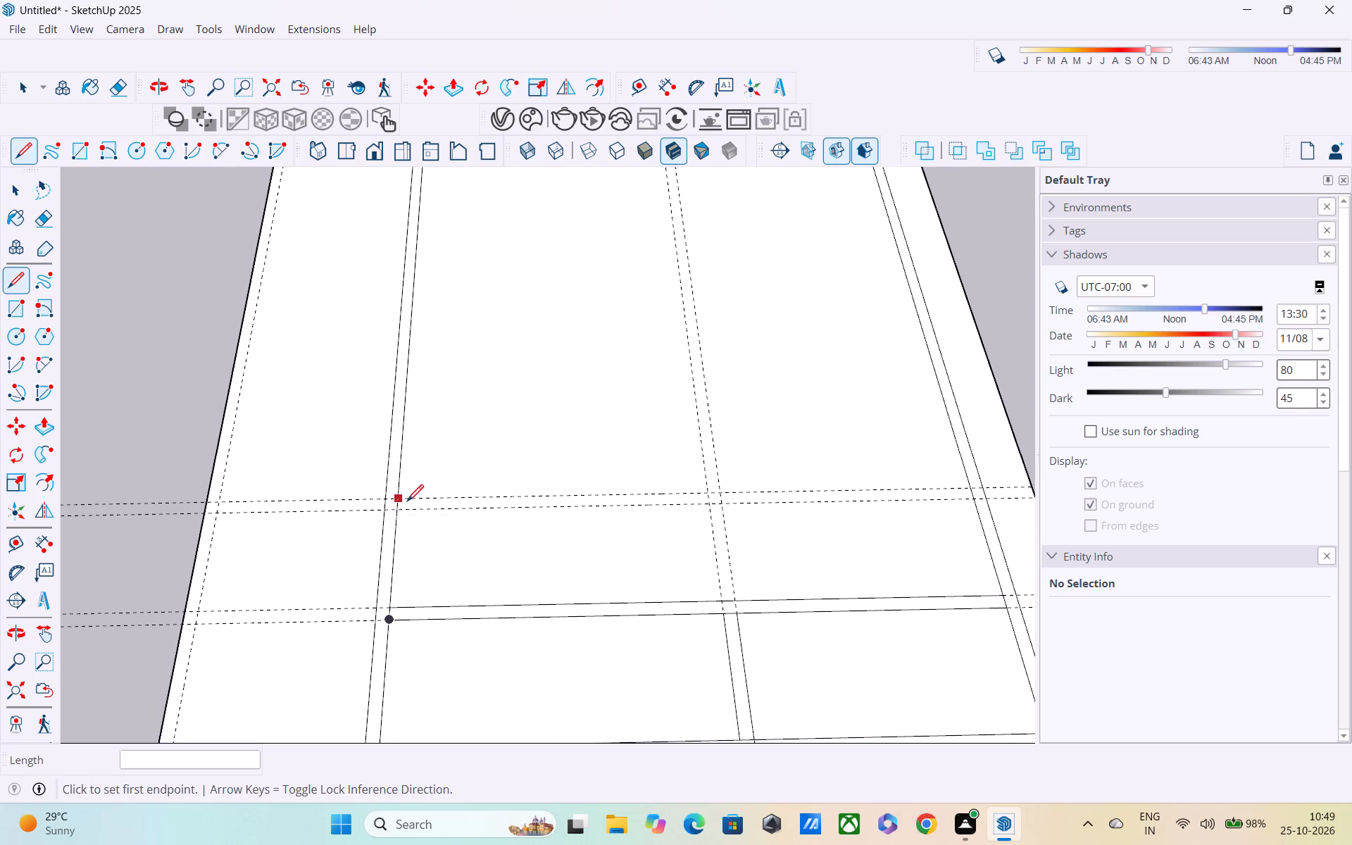
scroll(407, 503, "up", 3)
scroll(397, 505, "down", 4)
scroll(616, 520, "down", 2)
middle_click_drag(708, 578, 685, 529, "shift")
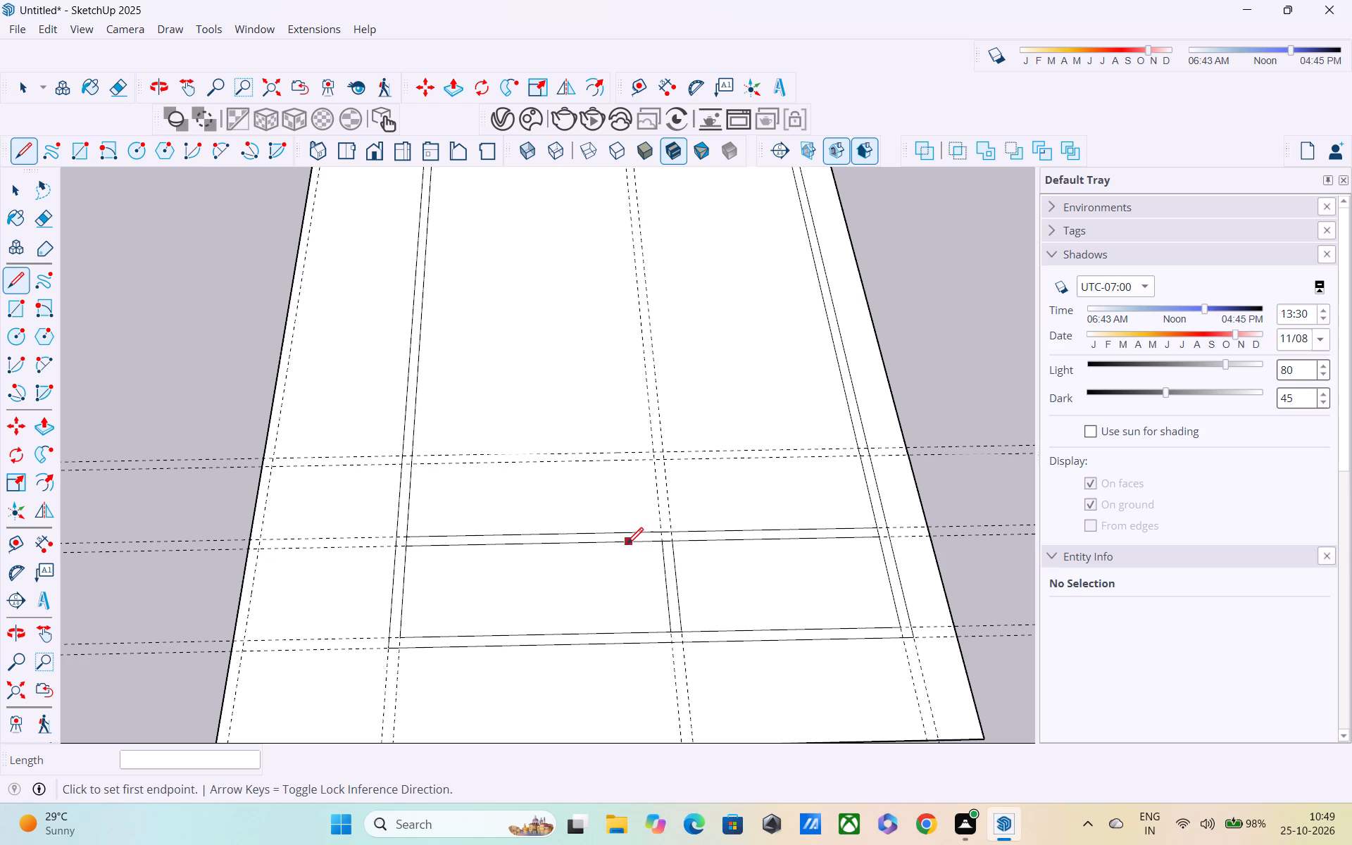
key("Escape")
scroll(629, 542, "down", 1)
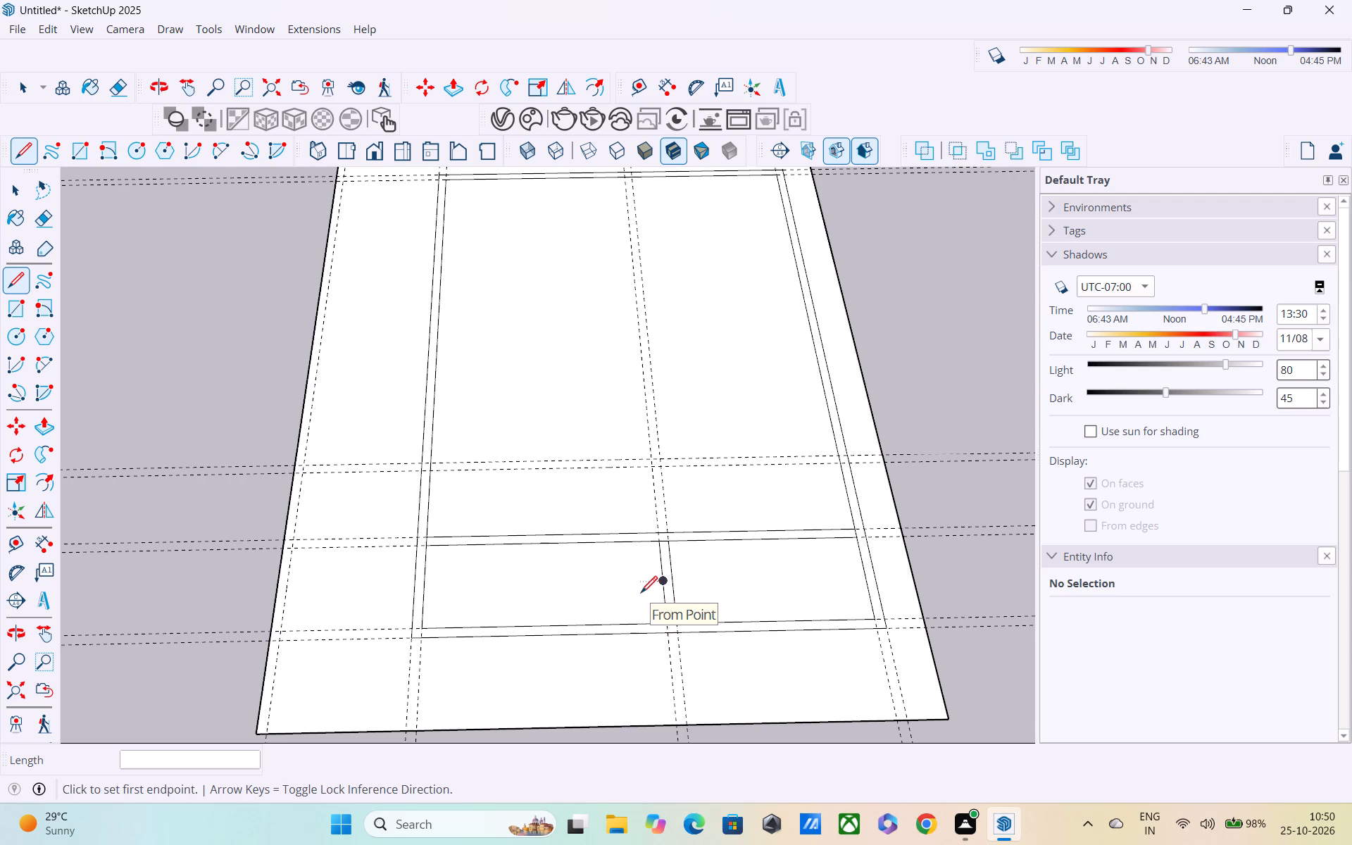
scroll(641, 597, "down", 2)
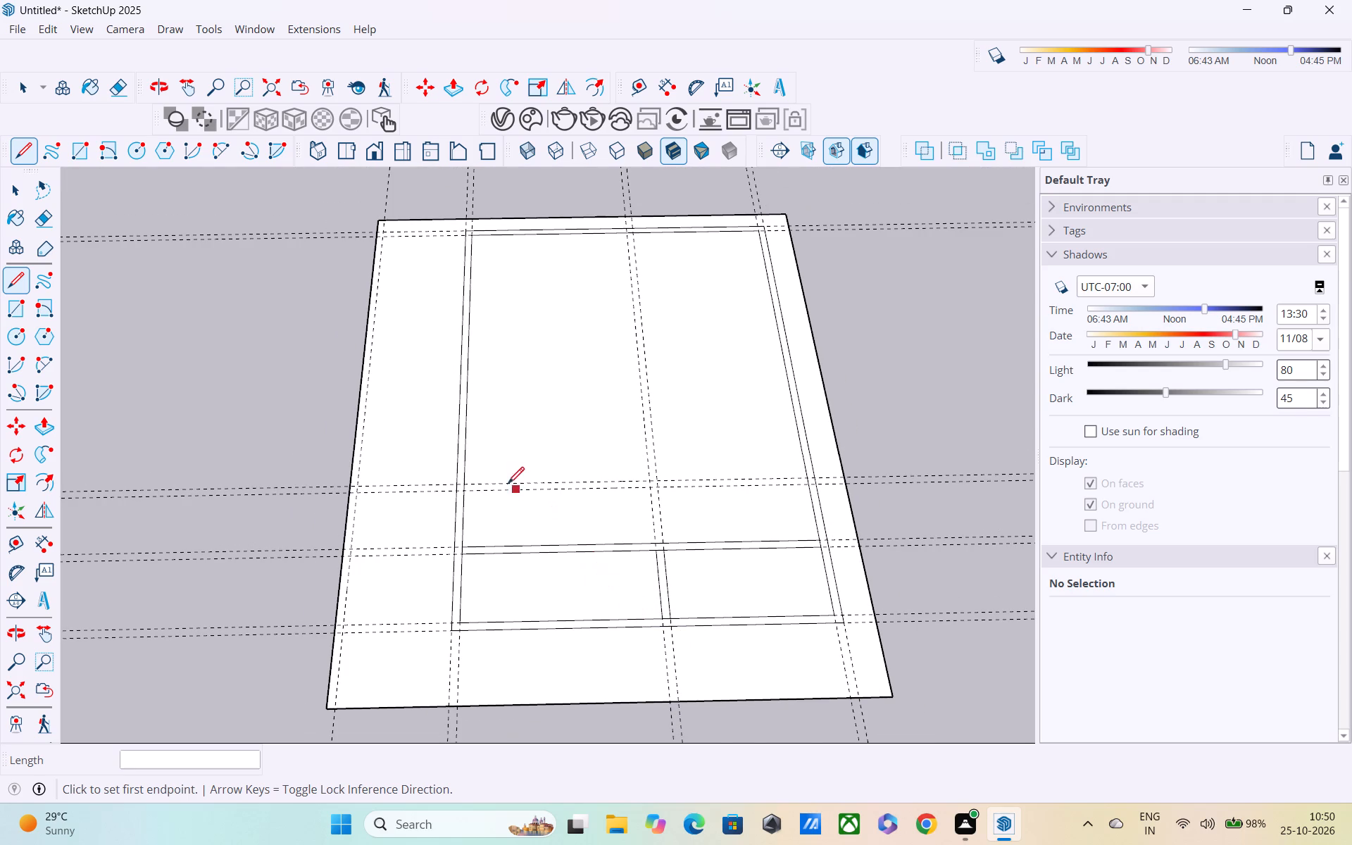
left_click(468, 482)
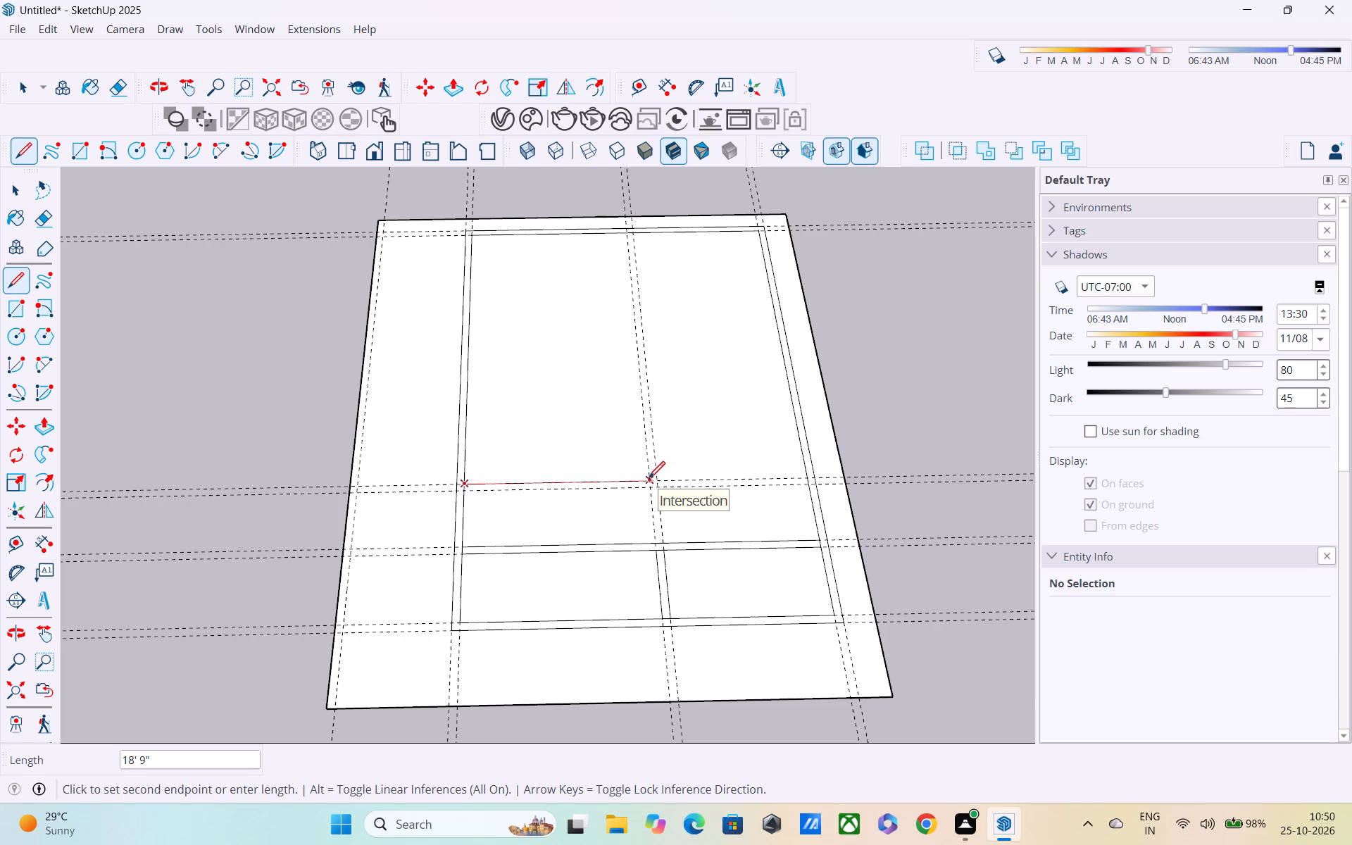
scroll(646, 481, "up", 2)
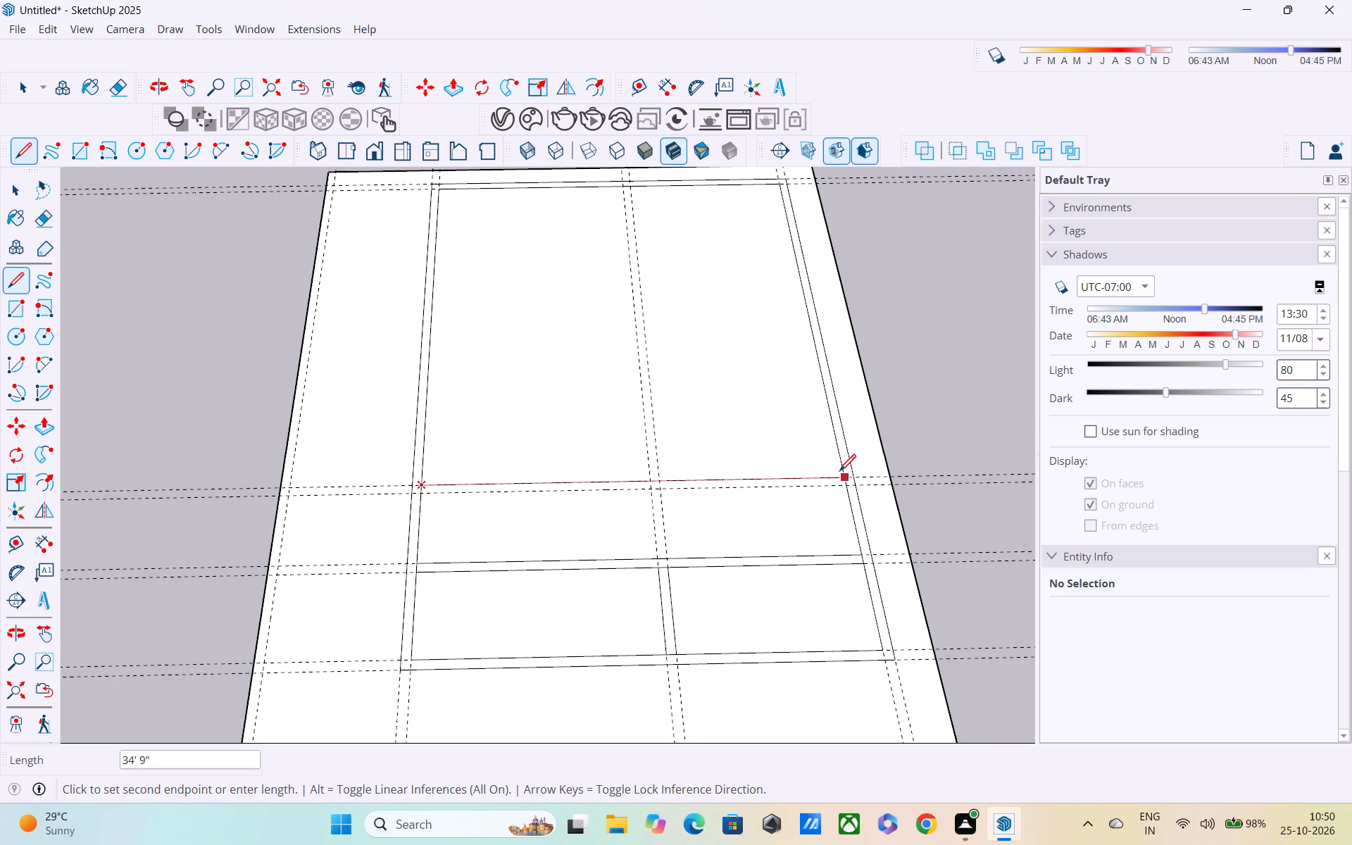
left_click(846, 478)
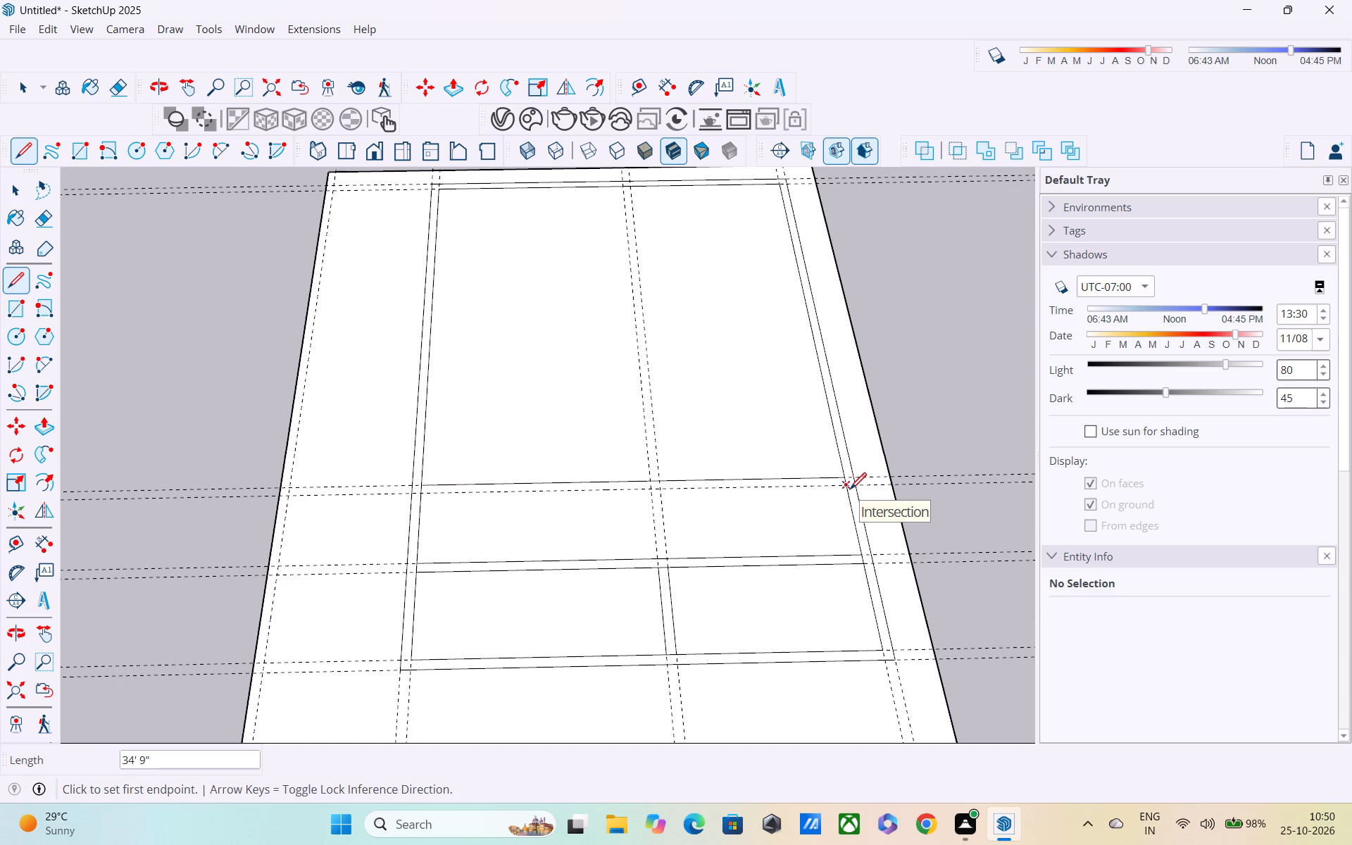
left_click(850, 491)
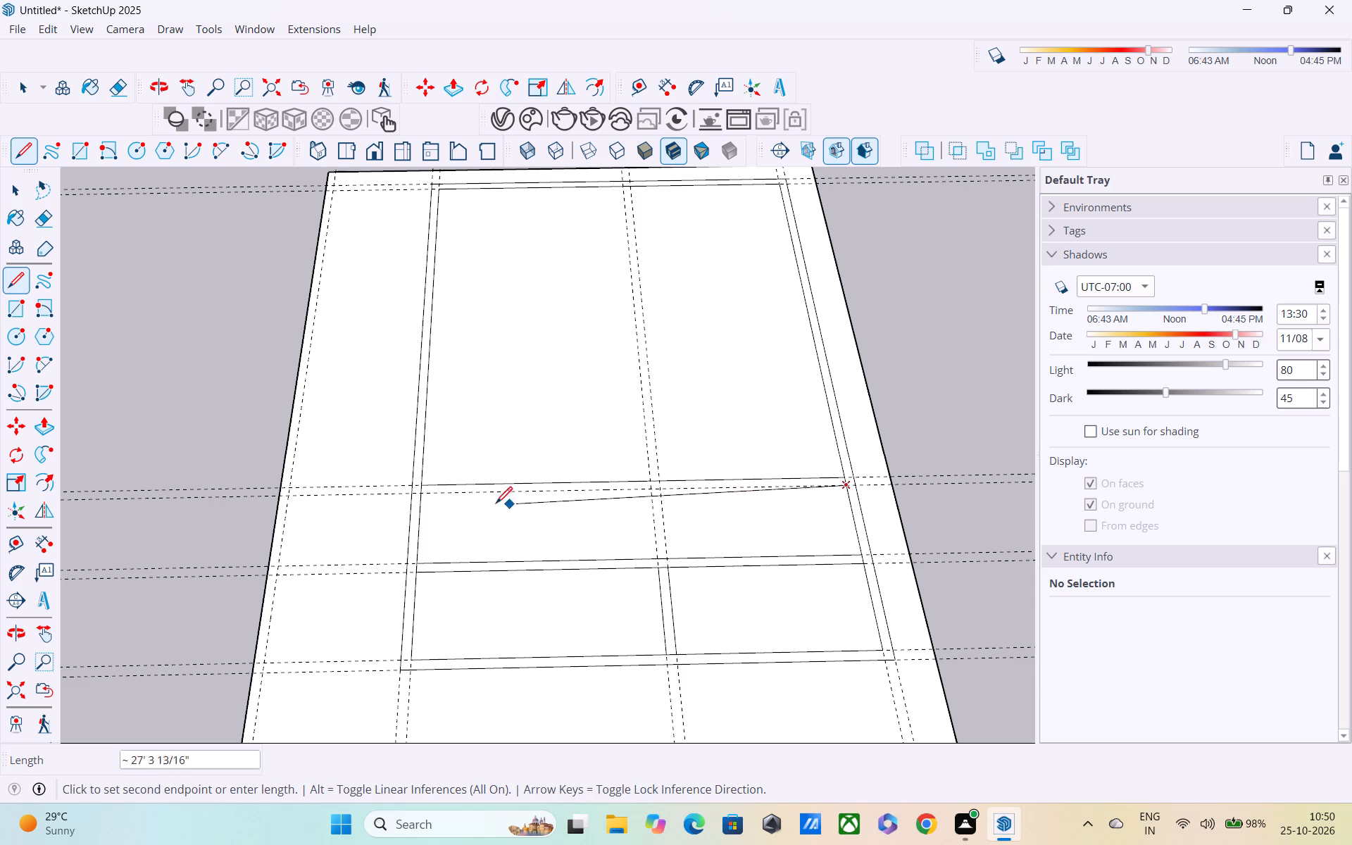
key("Escape")
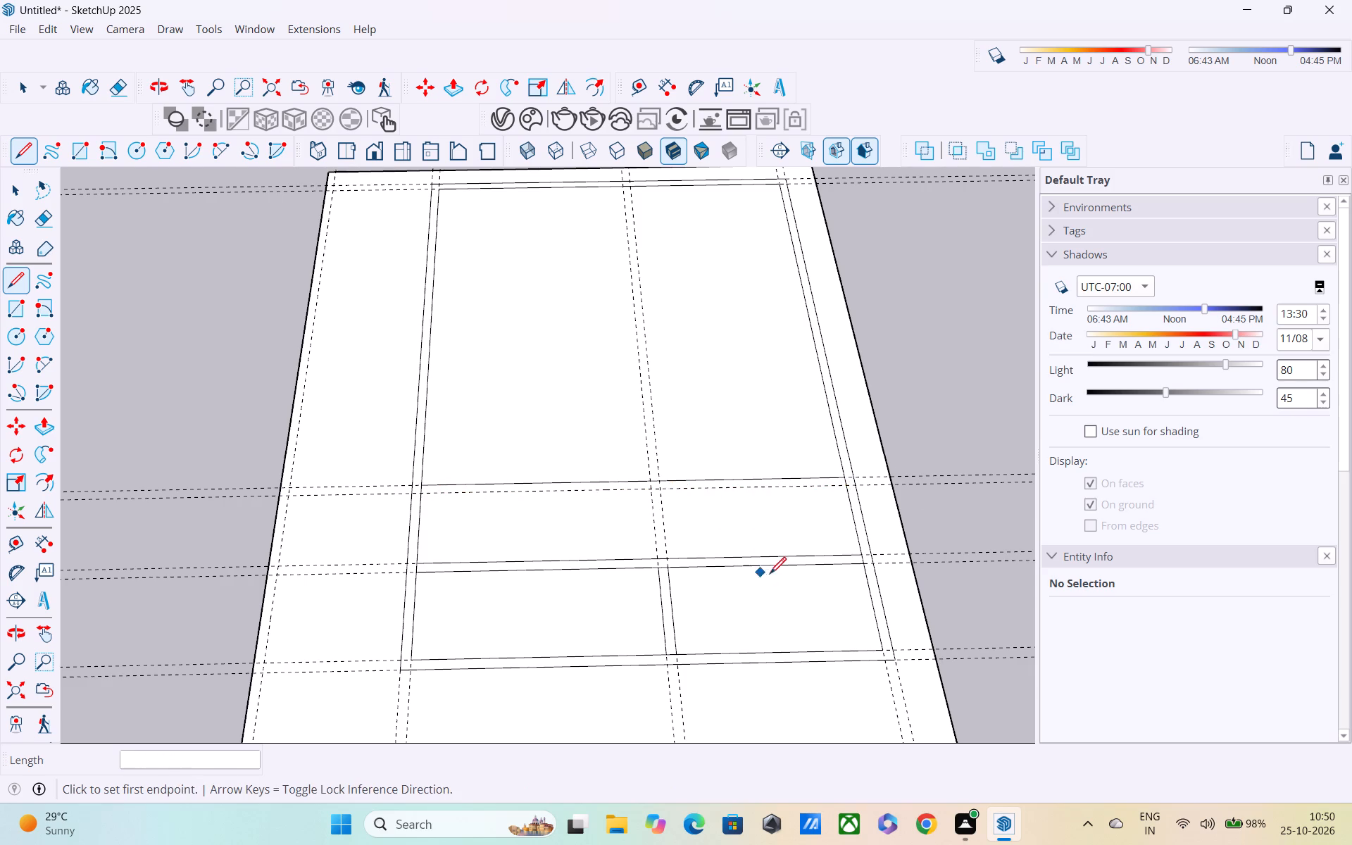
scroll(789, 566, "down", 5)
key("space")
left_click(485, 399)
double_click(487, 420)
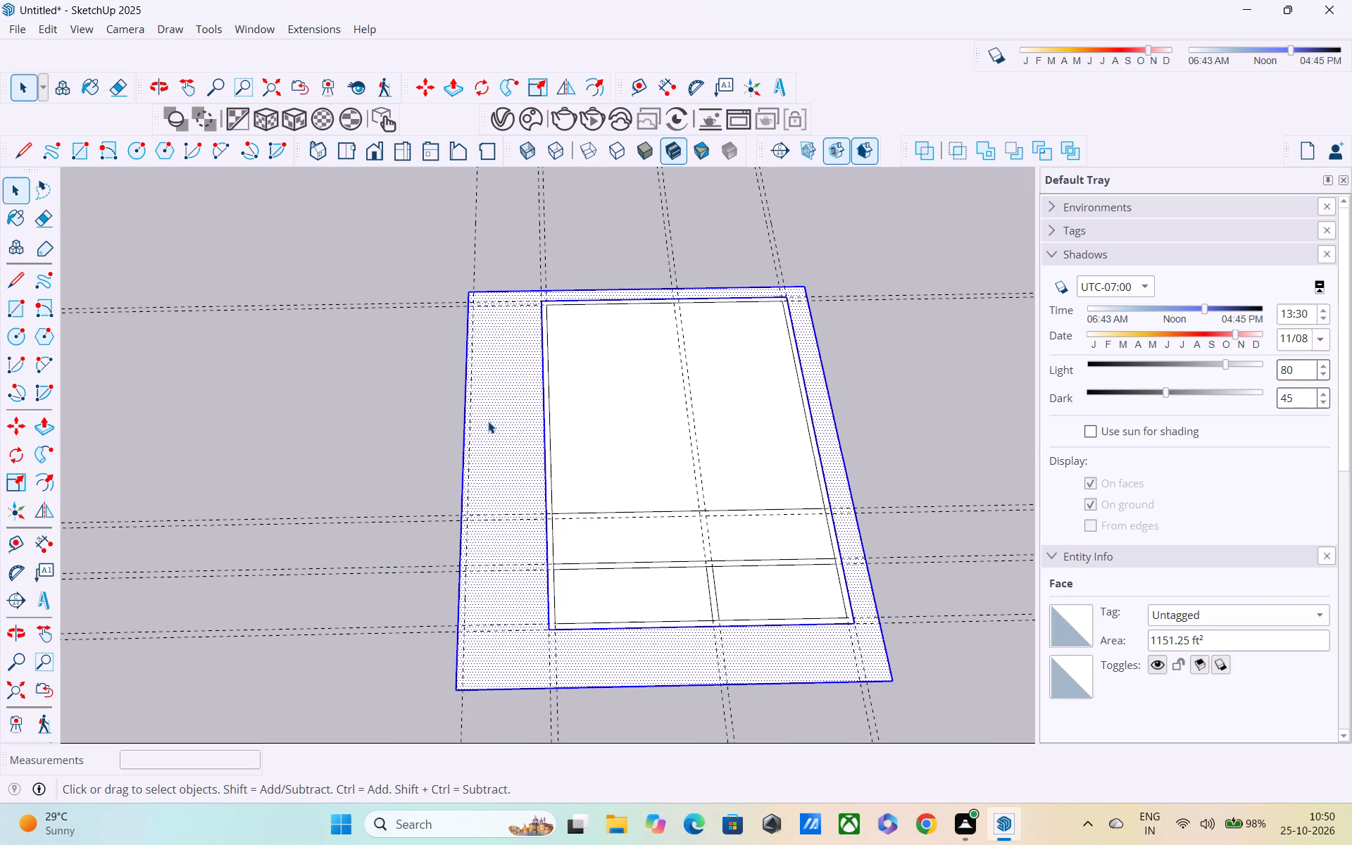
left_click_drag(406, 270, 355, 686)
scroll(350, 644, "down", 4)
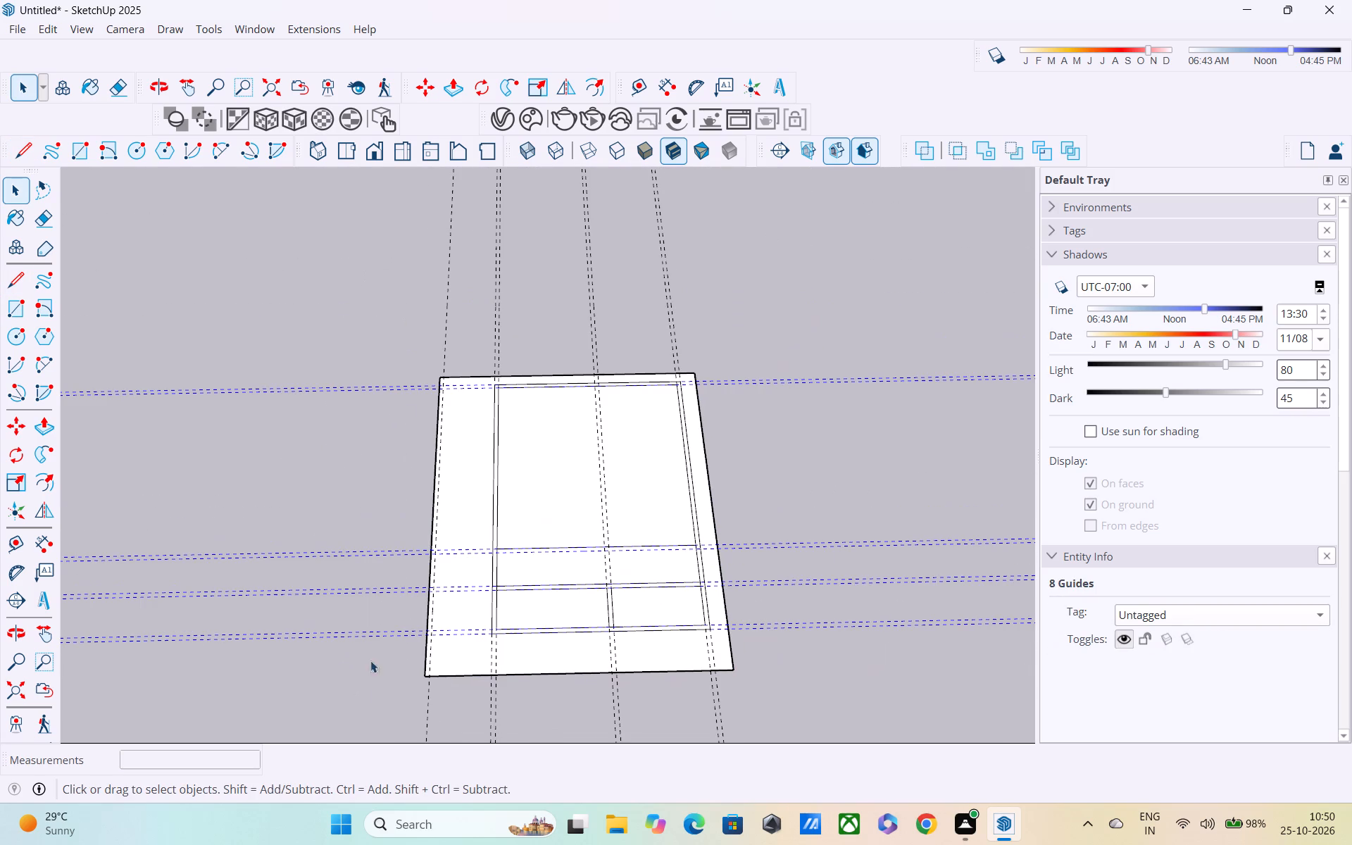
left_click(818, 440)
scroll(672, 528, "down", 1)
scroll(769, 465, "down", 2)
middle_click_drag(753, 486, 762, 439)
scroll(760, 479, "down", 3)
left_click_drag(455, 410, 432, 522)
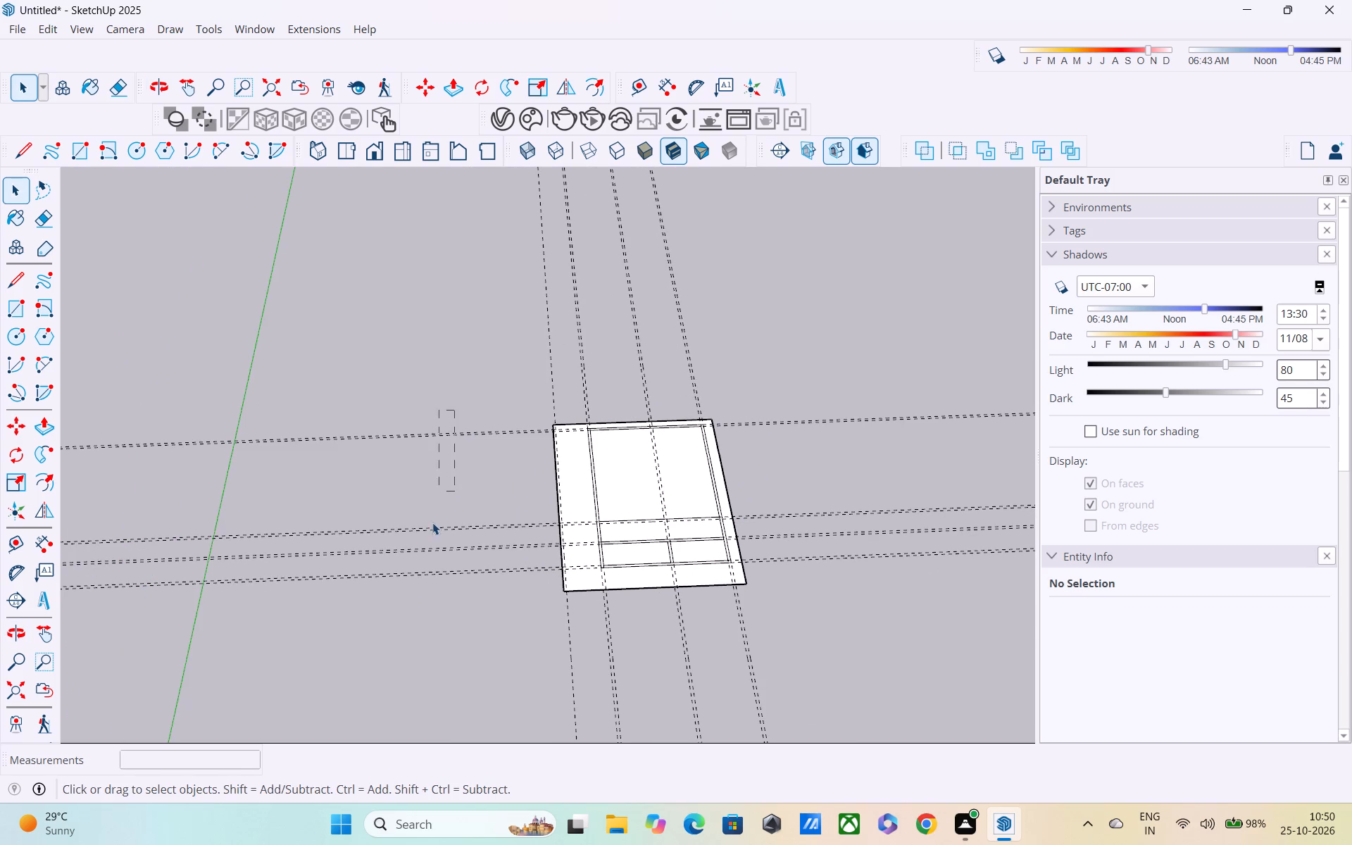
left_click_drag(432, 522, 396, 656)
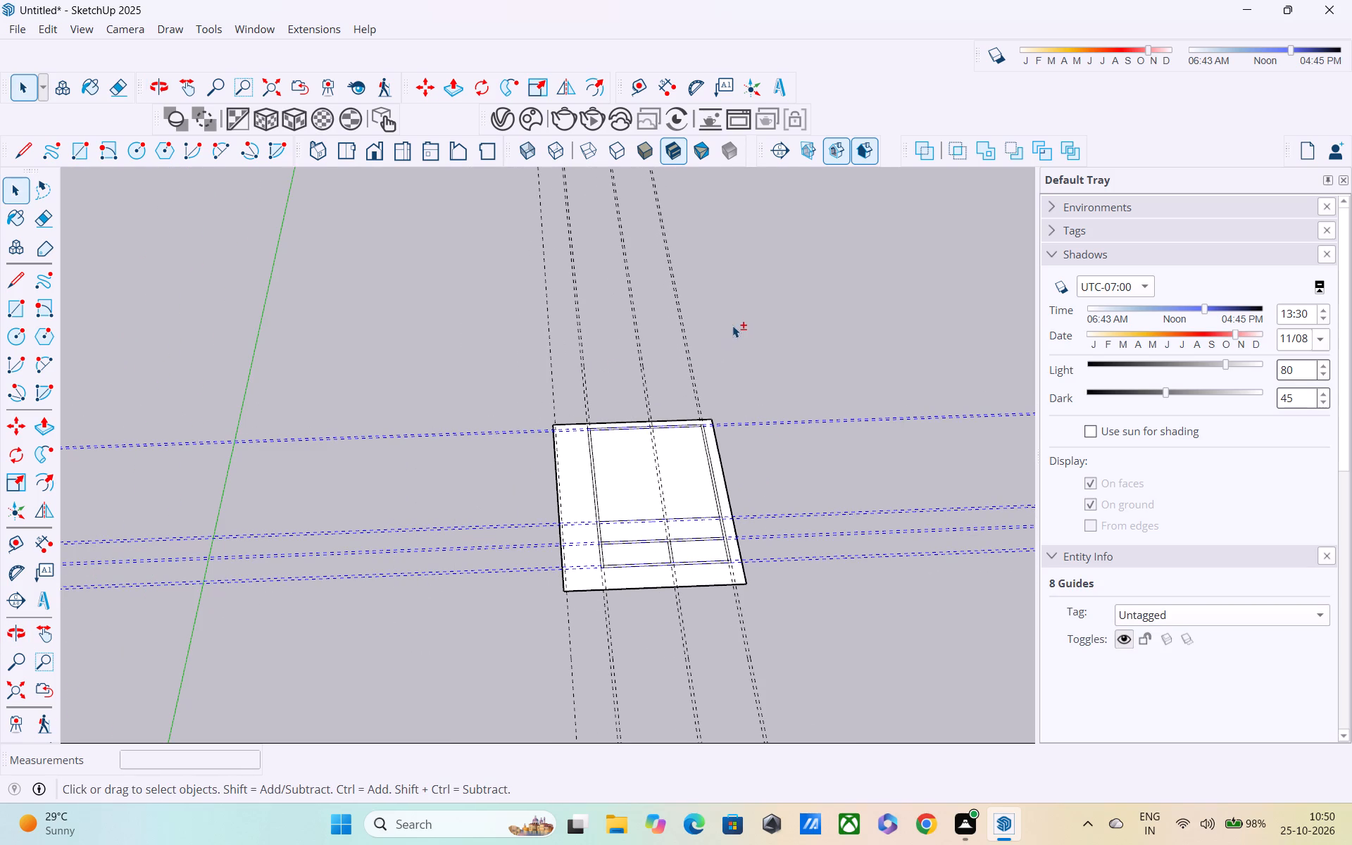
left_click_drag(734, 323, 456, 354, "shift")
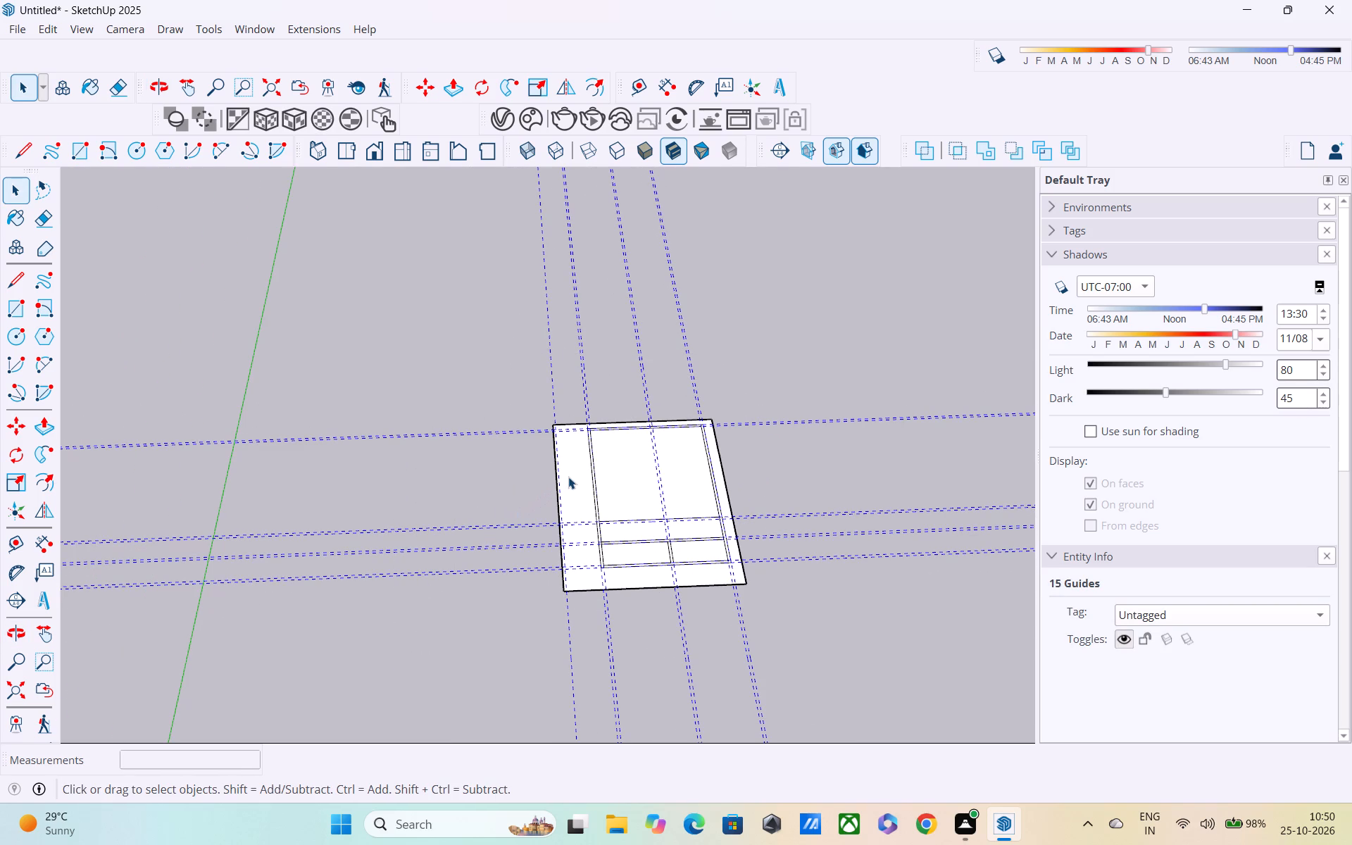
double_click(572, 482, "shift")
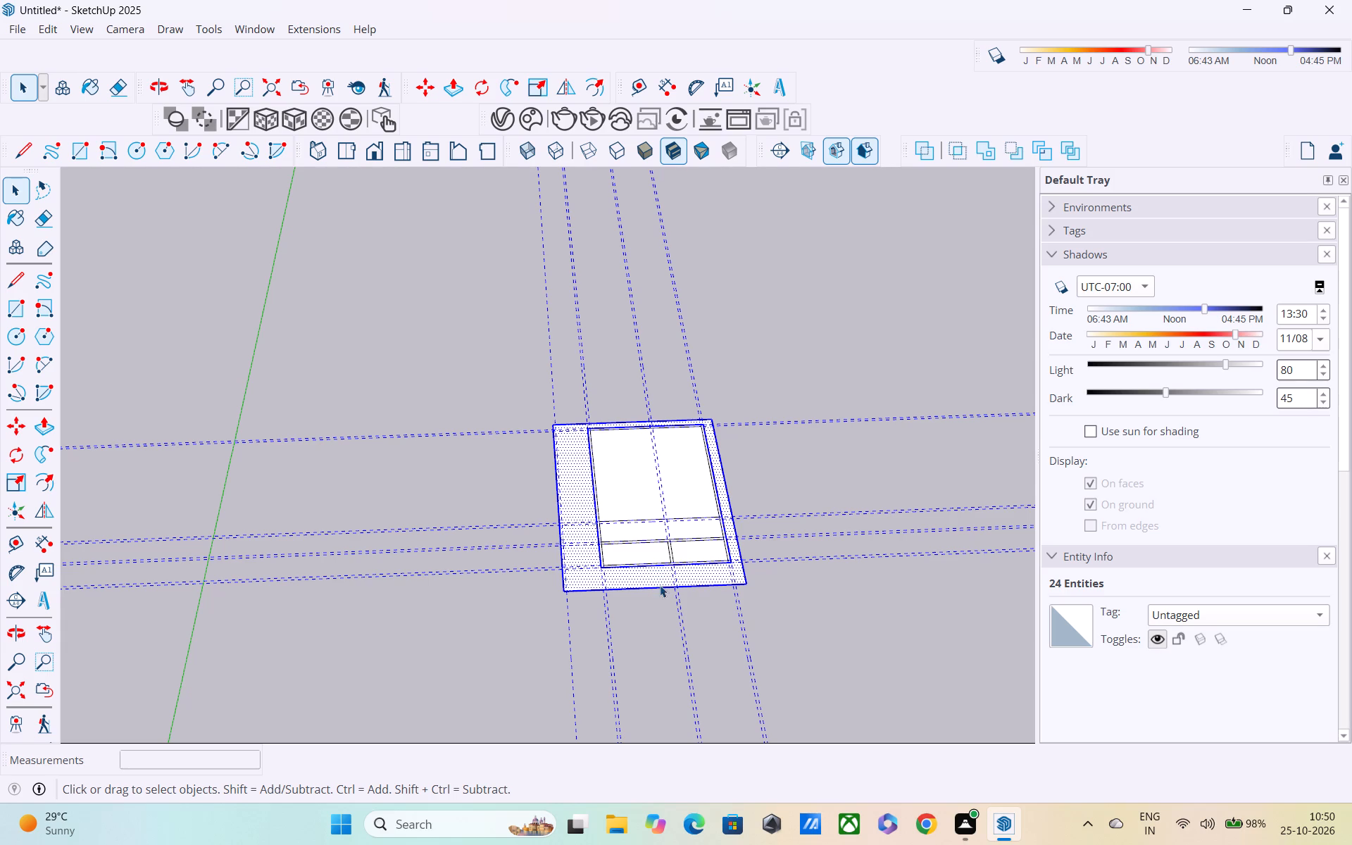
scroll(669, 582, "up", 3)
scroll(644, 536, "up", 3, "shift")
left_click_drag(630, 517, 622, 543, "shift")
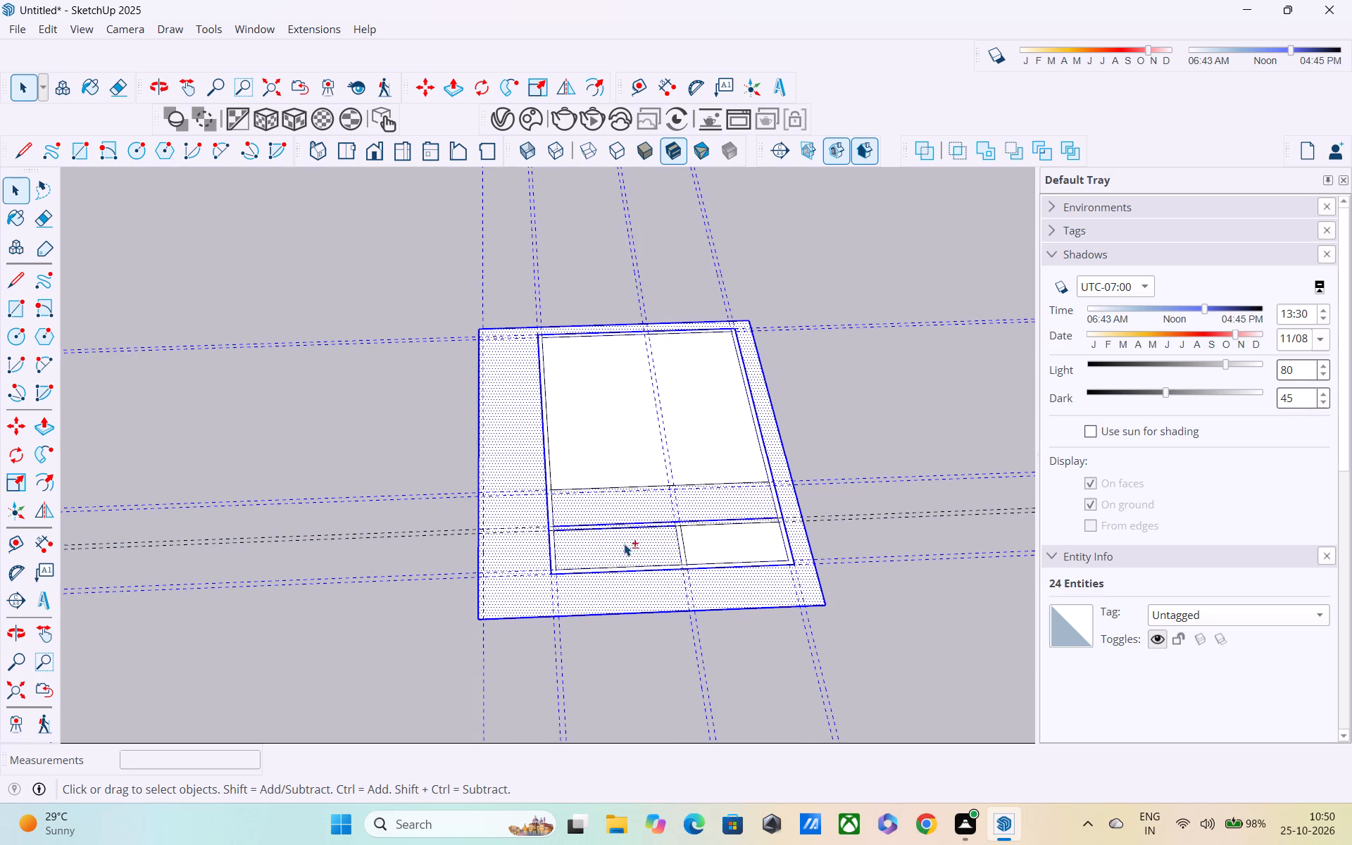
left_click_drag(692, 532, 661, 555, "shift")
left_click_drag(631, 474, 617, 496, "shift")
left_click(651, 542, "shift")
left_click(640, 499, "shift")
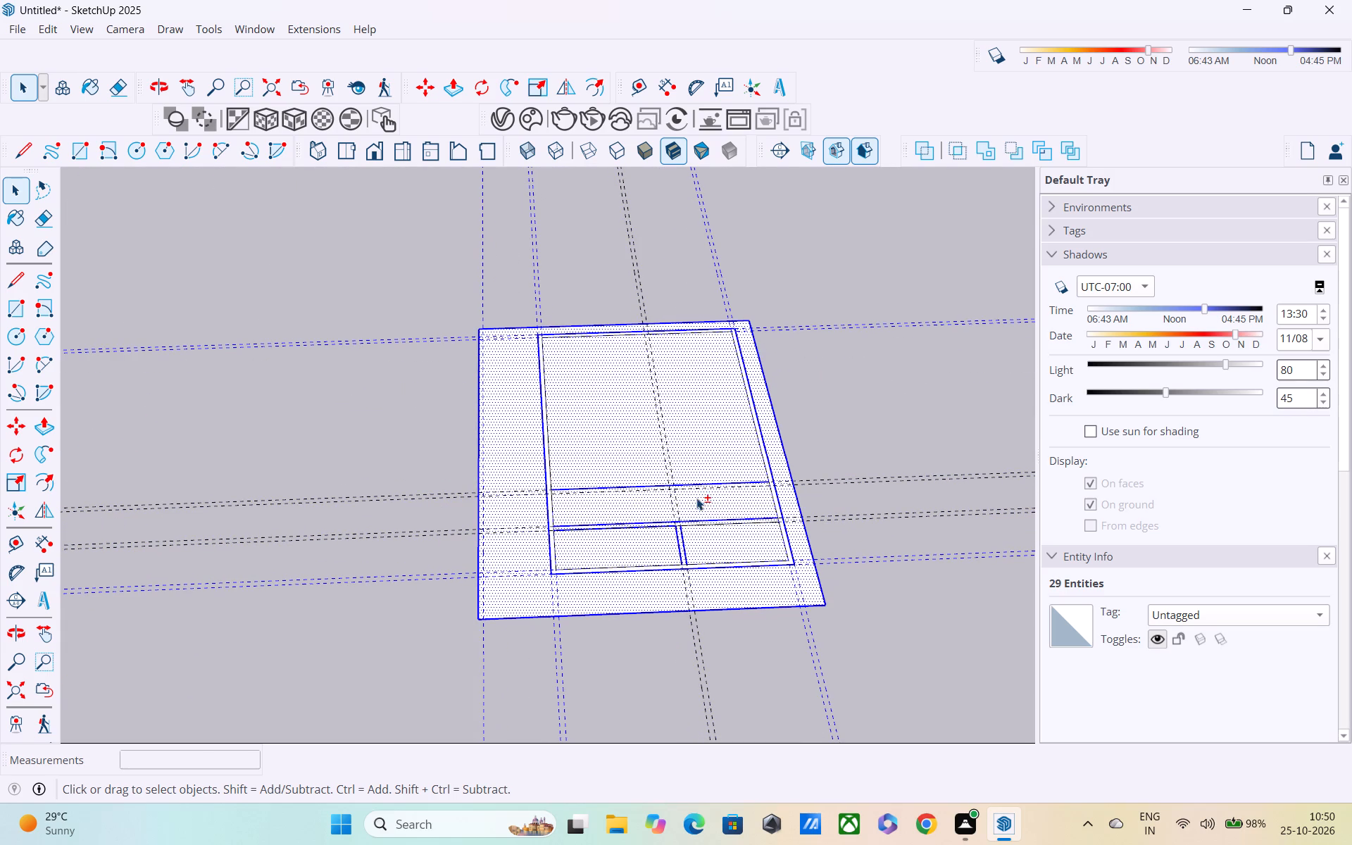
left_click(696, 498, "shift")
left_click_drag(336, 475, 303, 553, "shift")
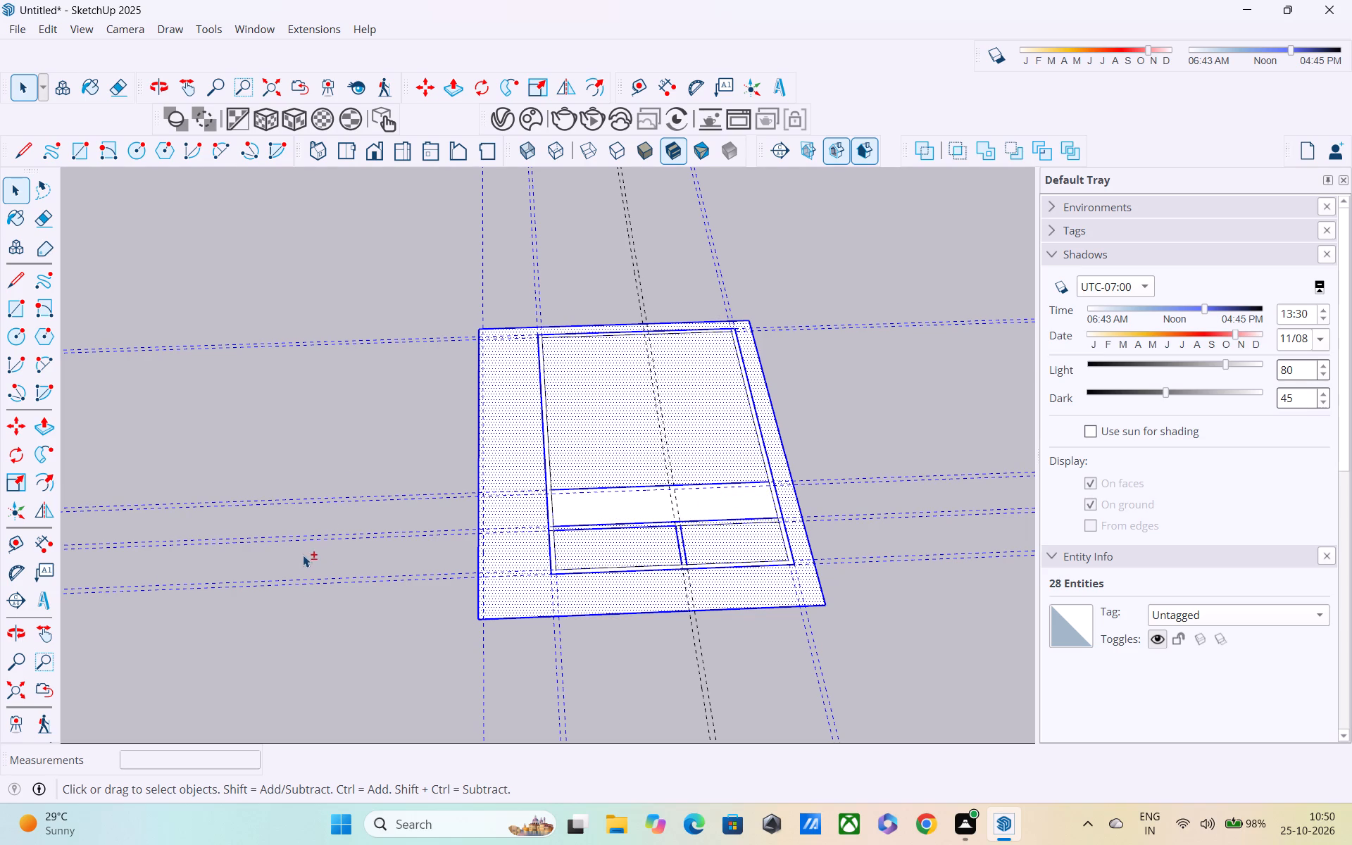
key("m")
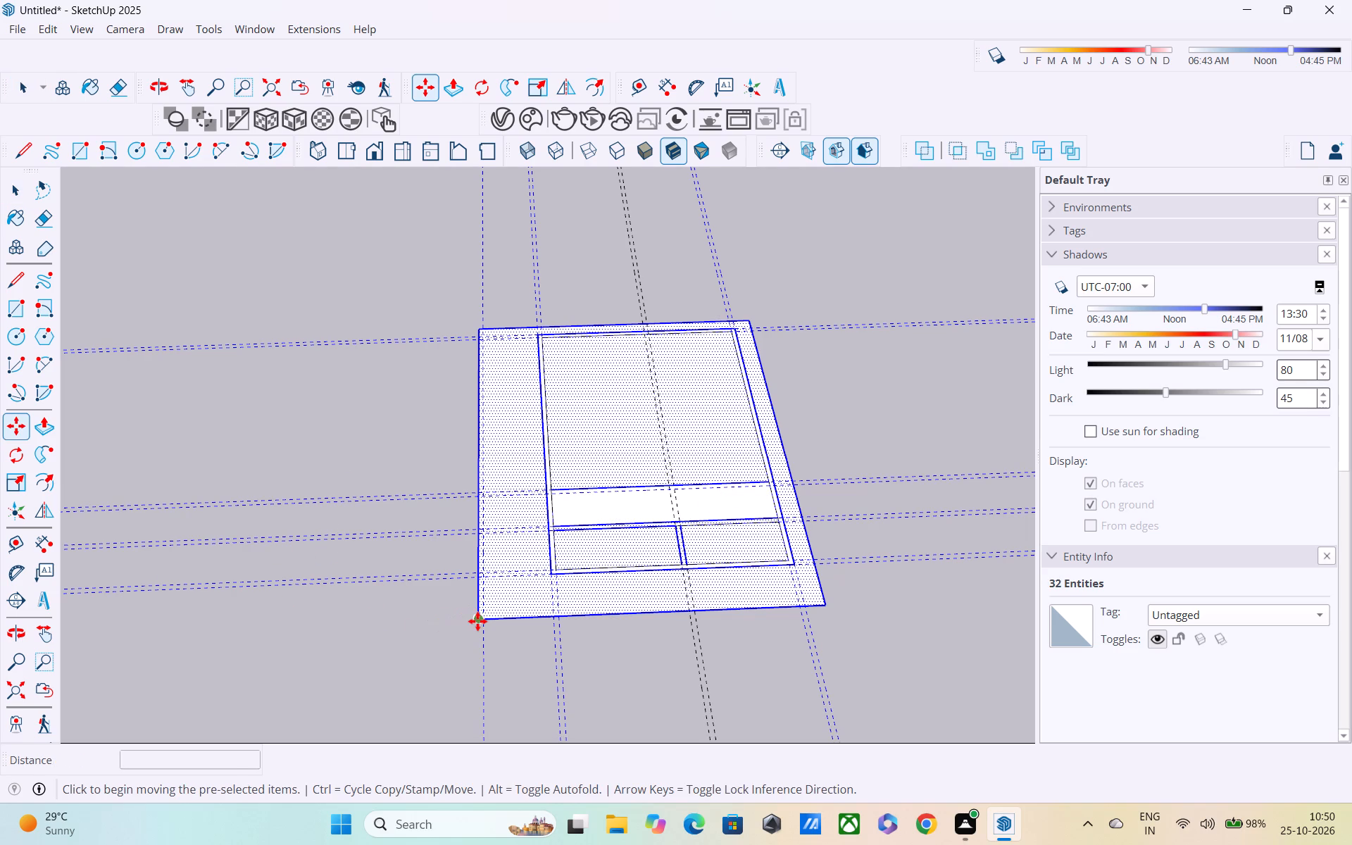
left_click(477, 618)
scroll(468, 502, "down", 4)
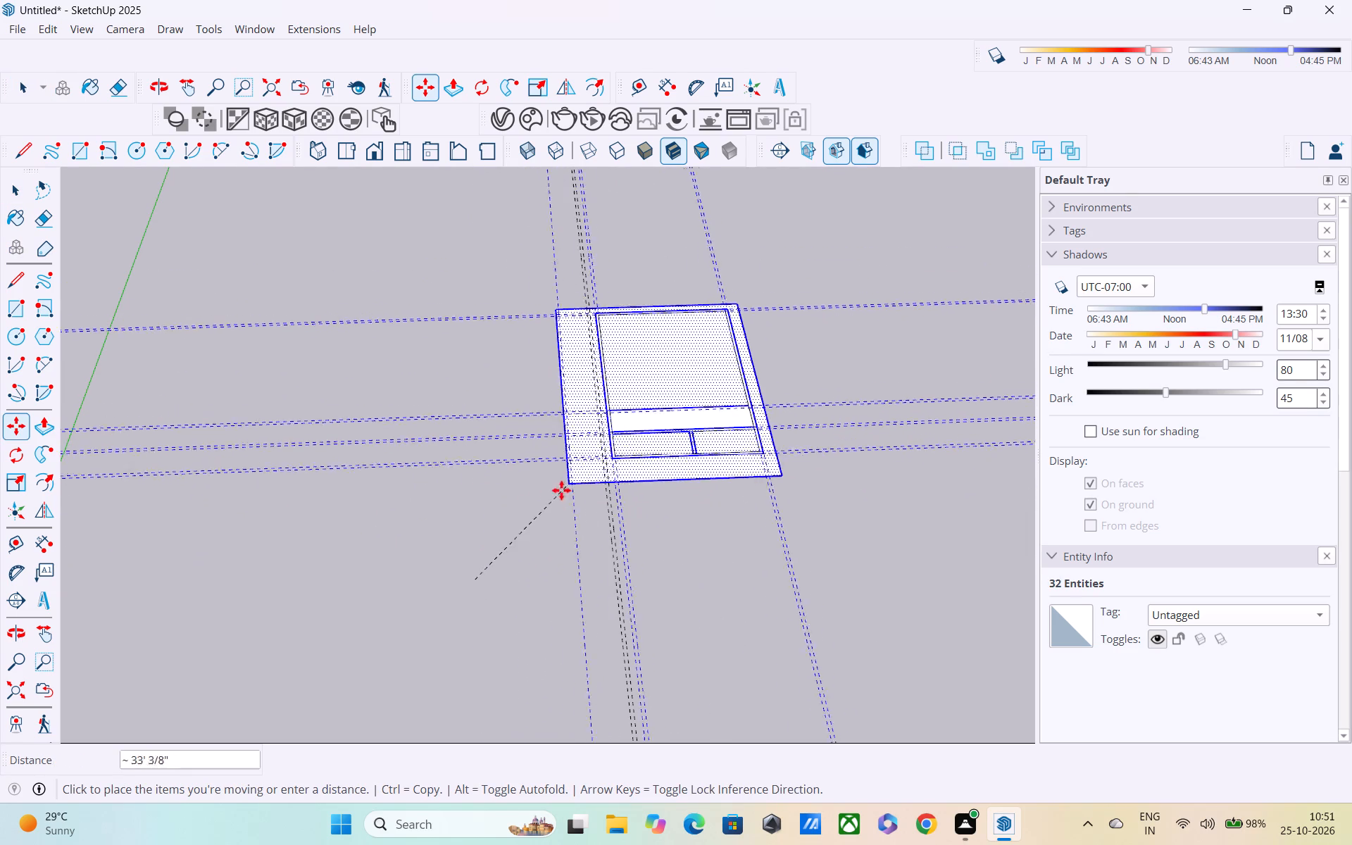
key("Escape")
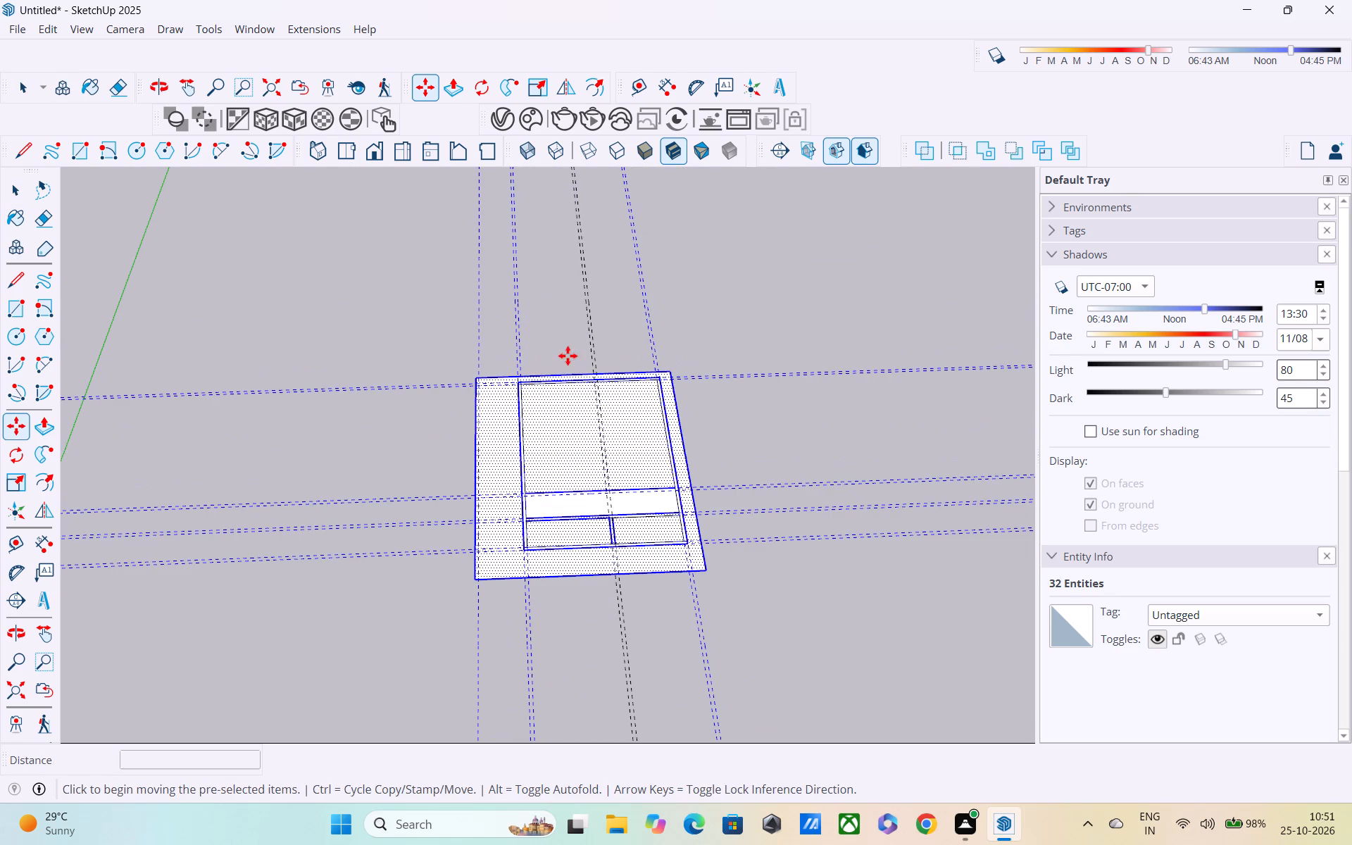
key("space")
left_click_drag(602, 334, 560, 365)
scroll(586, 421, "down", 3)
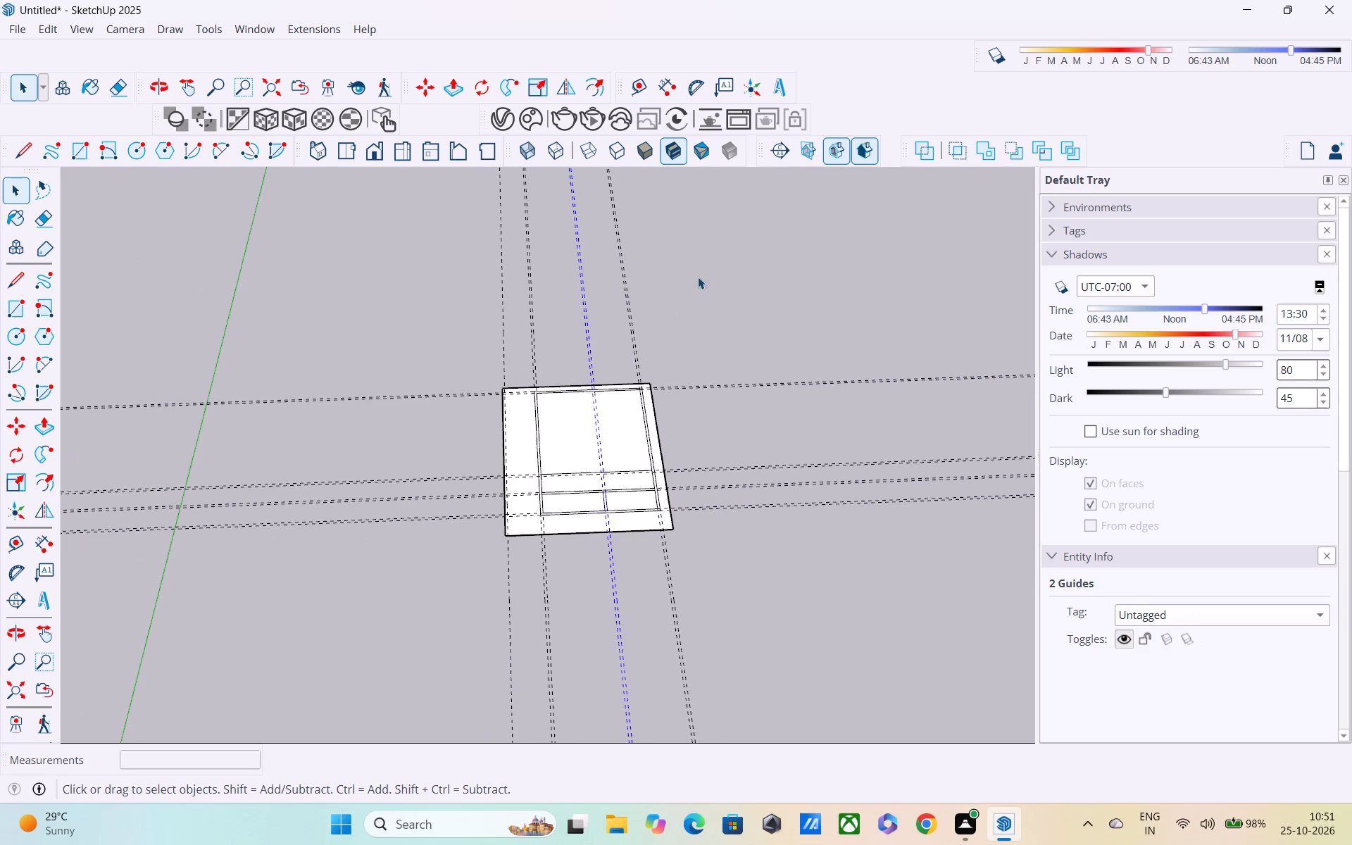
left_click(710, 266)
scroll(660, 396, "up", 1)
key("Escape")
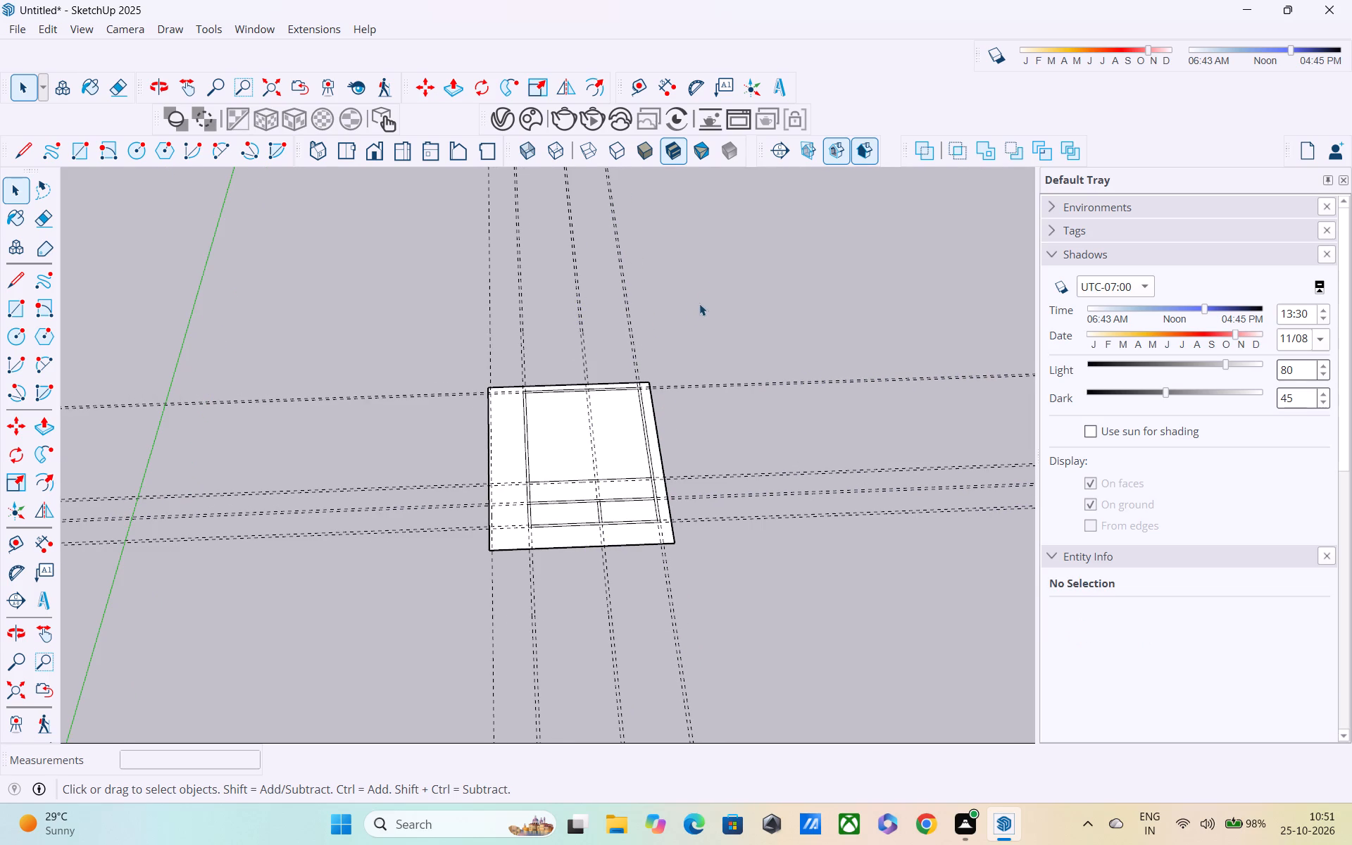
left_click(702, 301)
Examine the wall outlines and the new crosswise line against the guide grid from several angles and distances.
scroll(684, 414, "up", 3)
scroll(569, 501, "up", 2)
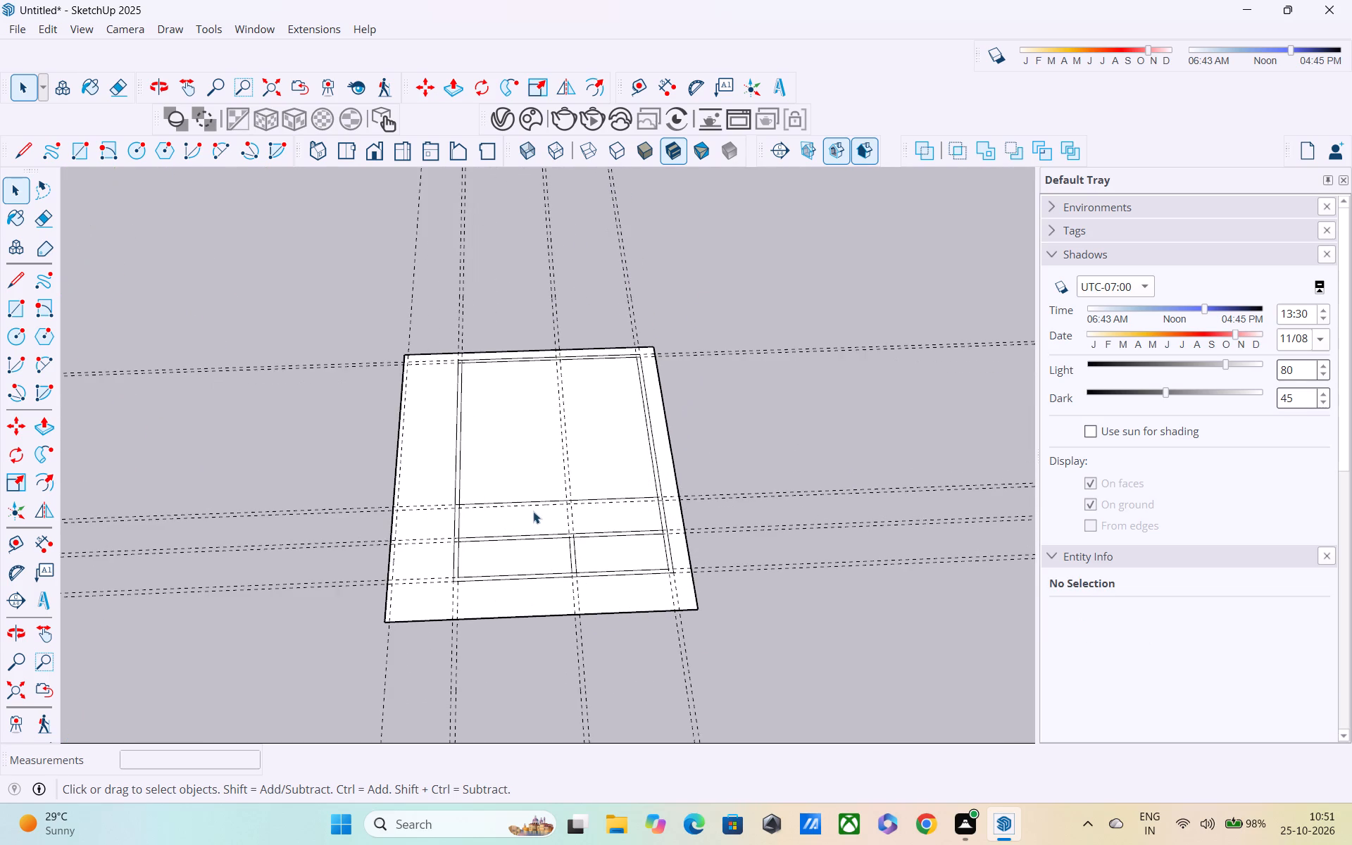
scroll(527, 513, "down", 1)
middle_click_drag(526, 514, 594, 508)
middle_click_drag(595, 505, 731, 397, "shift")
middle_click_drag(703, 425, 657, 472)
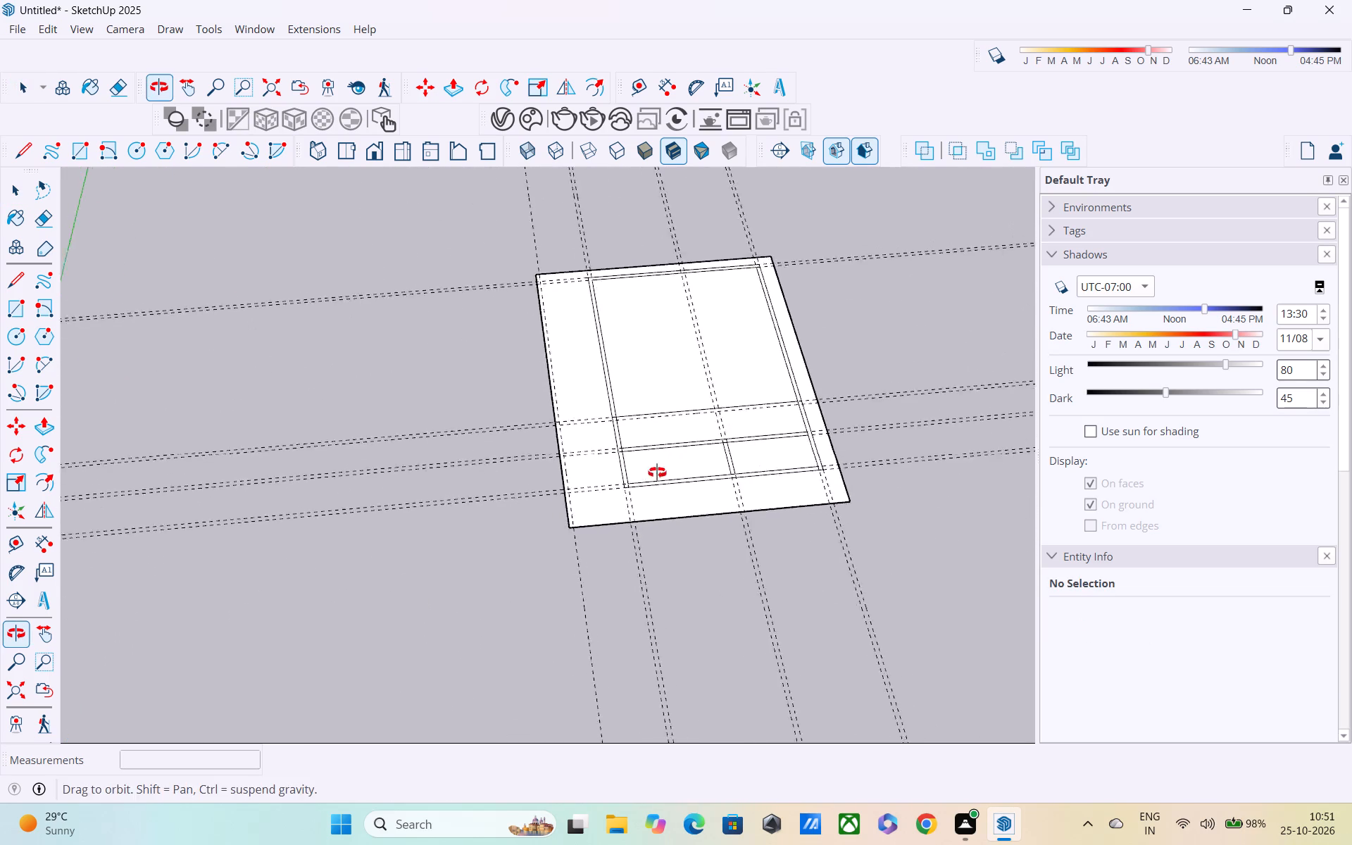
middle_click_drag(657, 472, 515, 491)
scroll(671, 494, "up", 8)
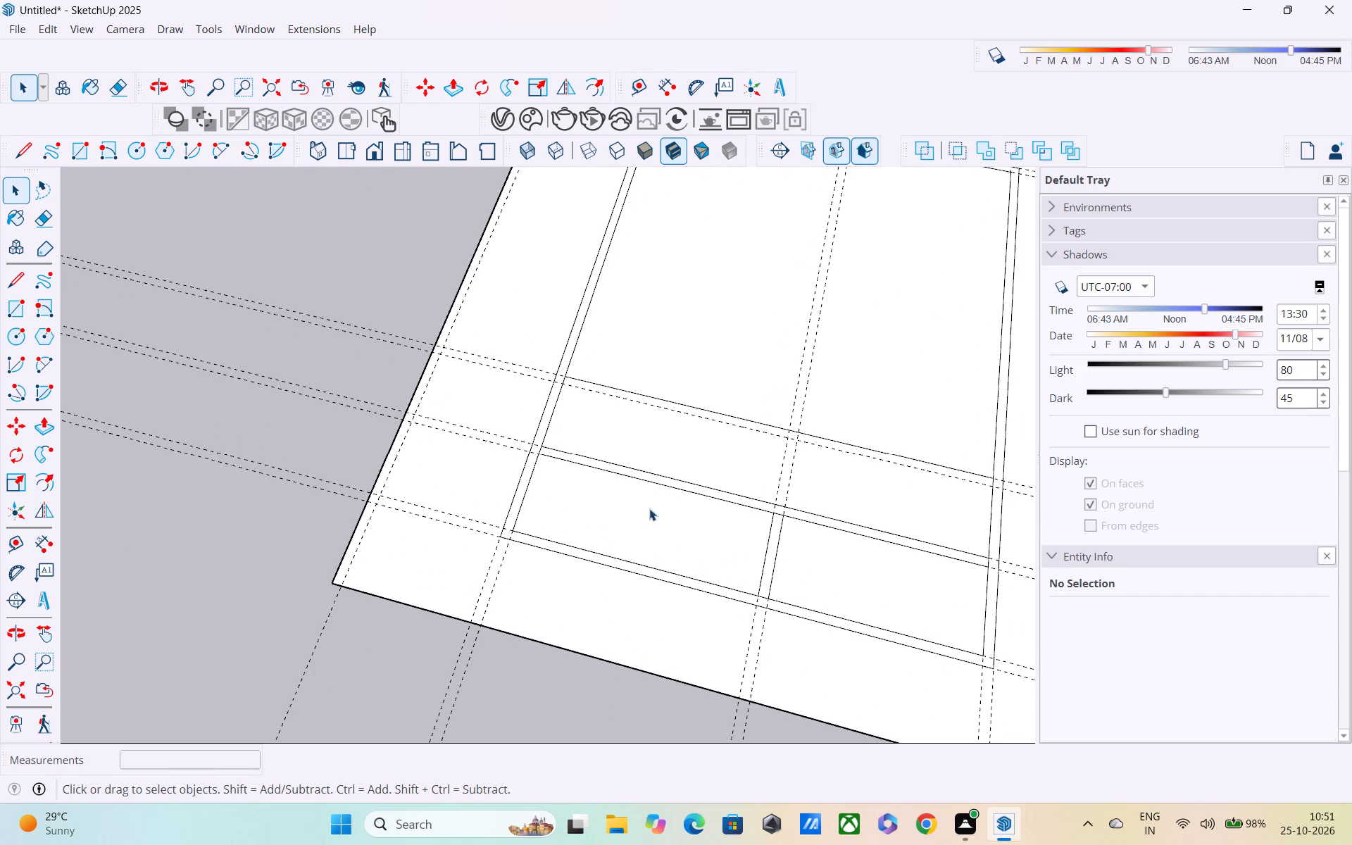
middle_click_drag(649, 508, 646, 450)
middle_click_drag(639, 443, 635, 402, "shift")
middle_click_drag(634, 408, 640, 426)
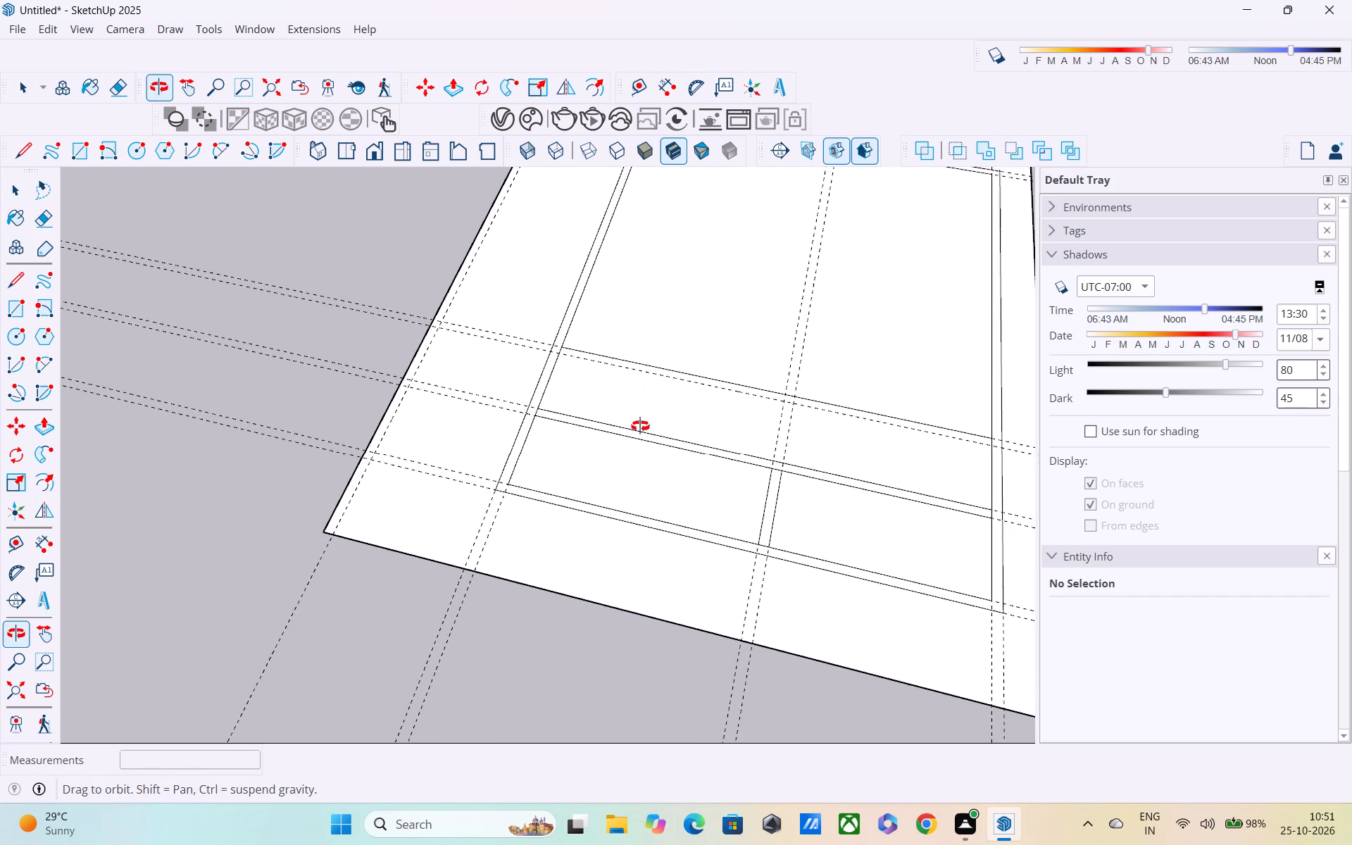
middle_click_drag(640, 426, 666, 510)
scroll(658, 518, "down", 4, "shift")
middle_click_drag(656, 541, 470, 508)
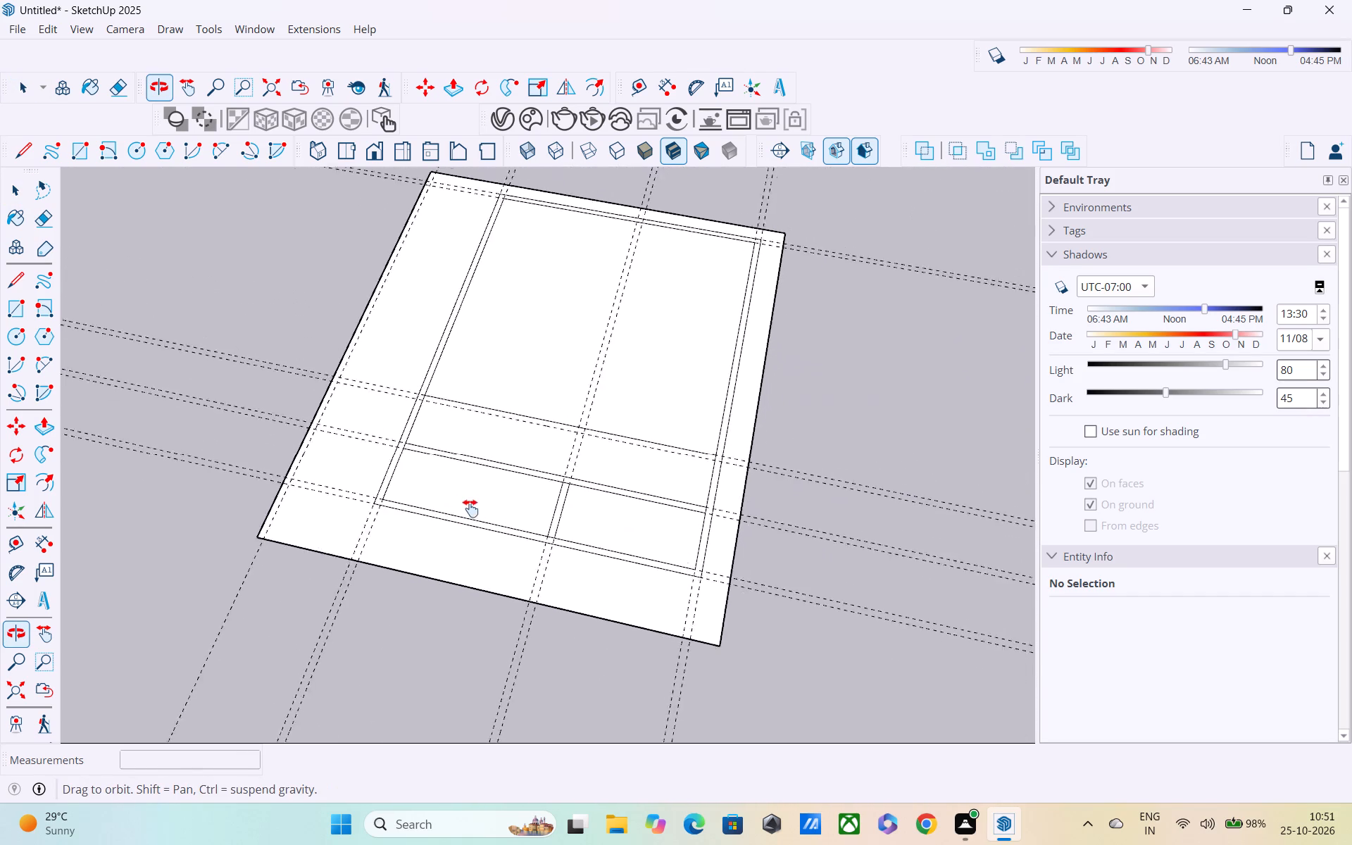
middle_click_drag(470, 508, 697, 436)
scroll(697, 436, "up", 1, "shift")
scroll(694, 437, "down", 2)
middle_click_drag(555, 528, 556, 605)
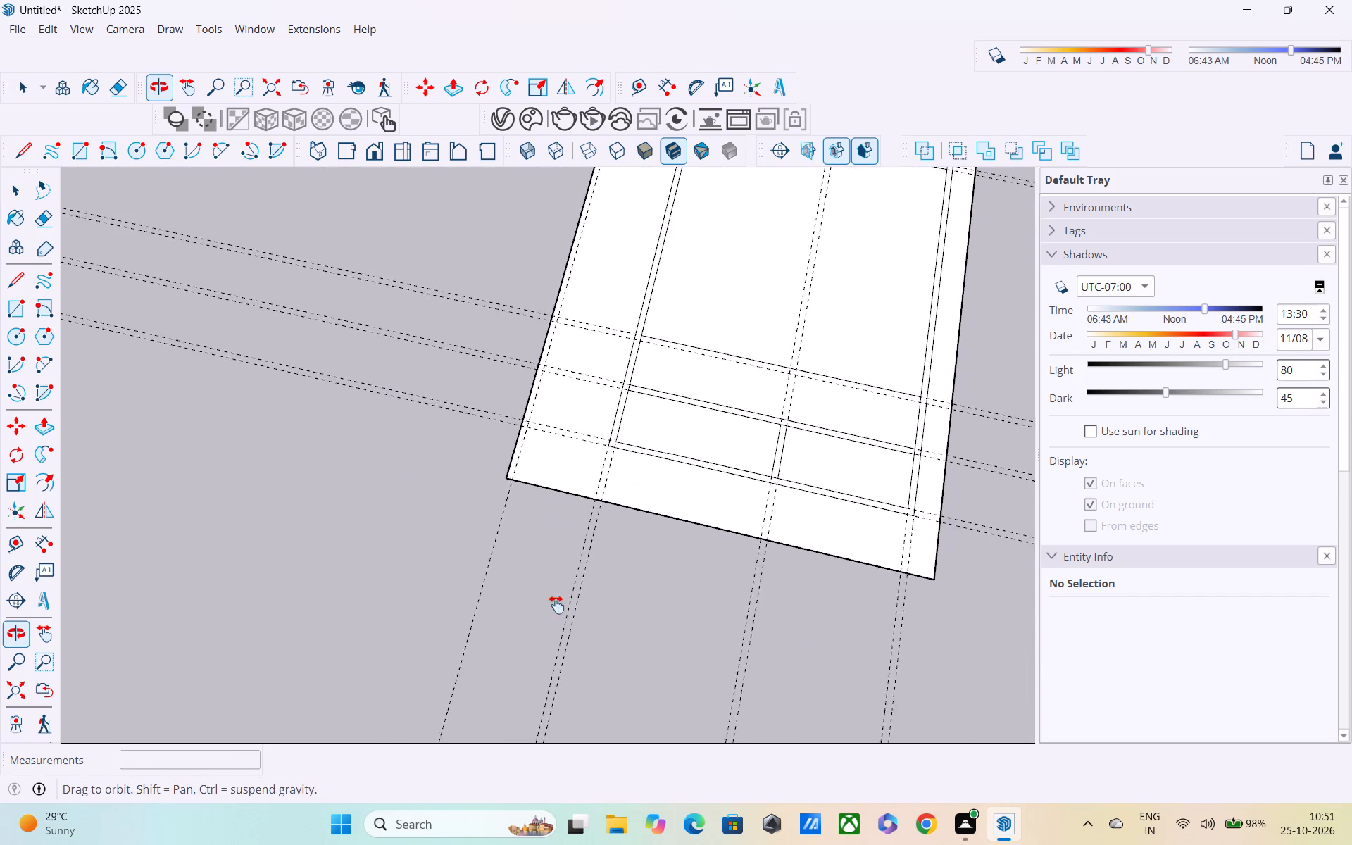
middle_click_drag(556, 605, 558, 665)
scroll(580, 575, "down", 3, "shift")
middle_click_drag(591, 564, 525, 687, "shift")
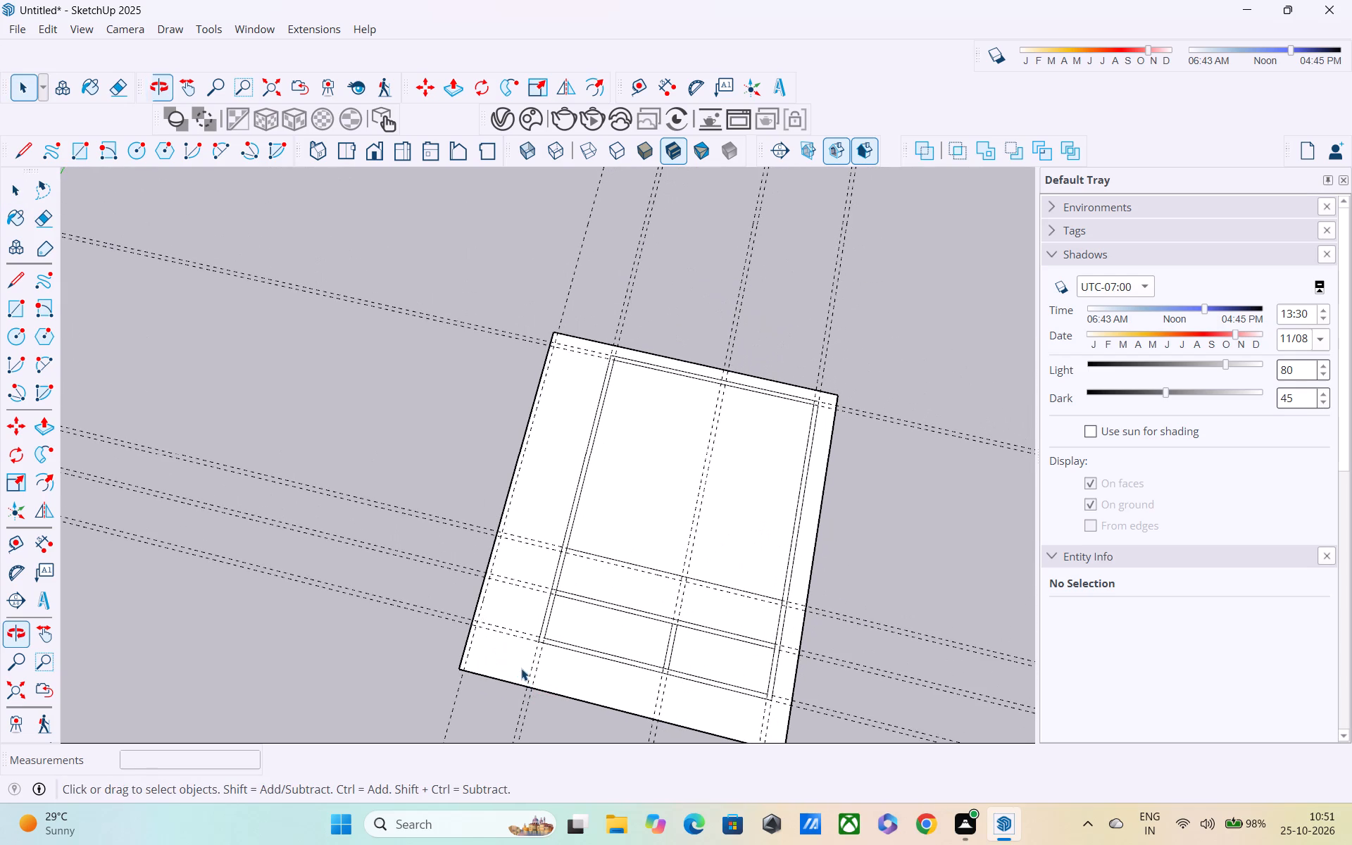
scroll(561, 570, "up", 7)
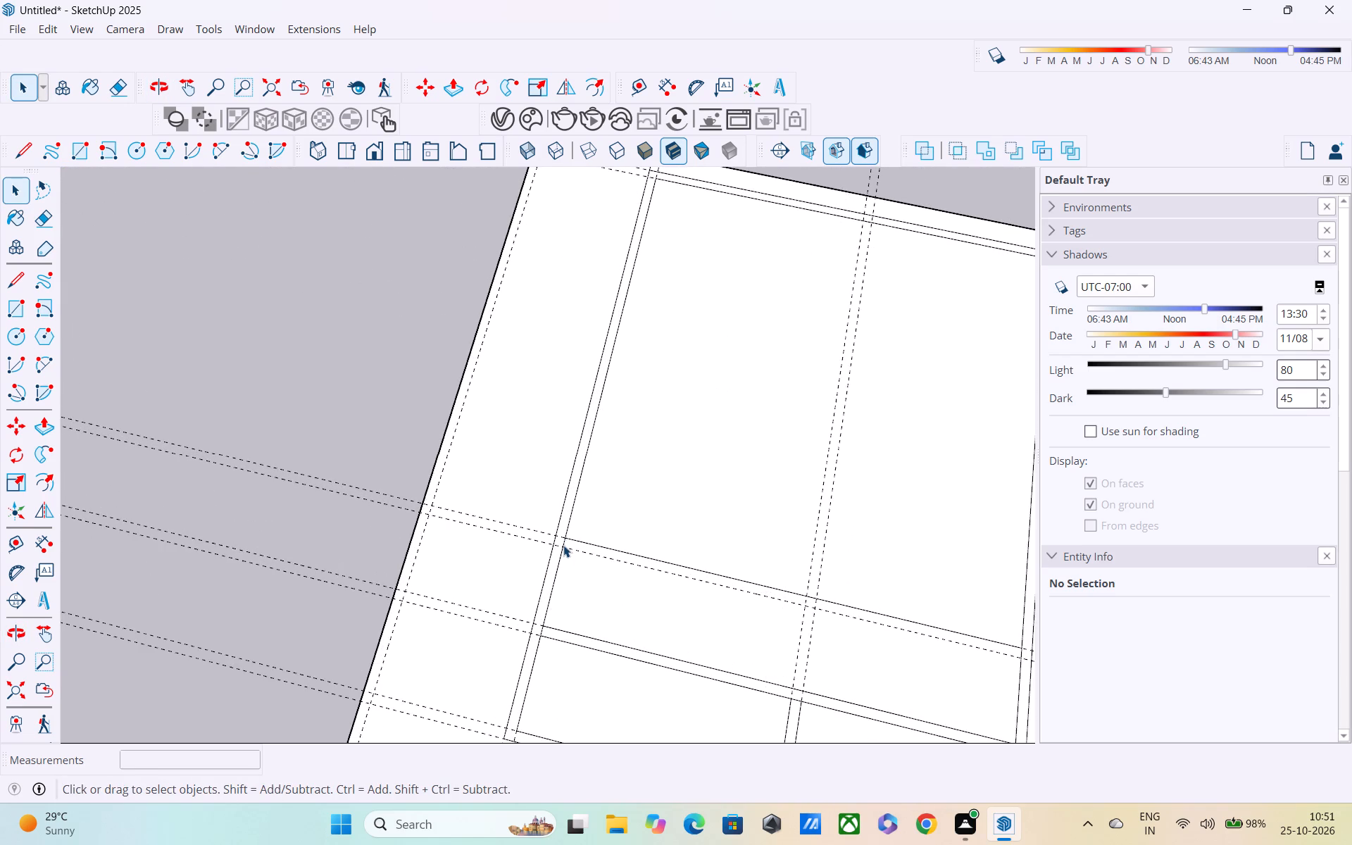
scroll(563, 556, "up", 3)
scroll(563, 556, "down", 3)
middle_click_drag(561, 562, 412, 634, "shift")
scroll(411, 633, "up", 1, "shift")
scroll(411, 634, "down", 4, "shift")
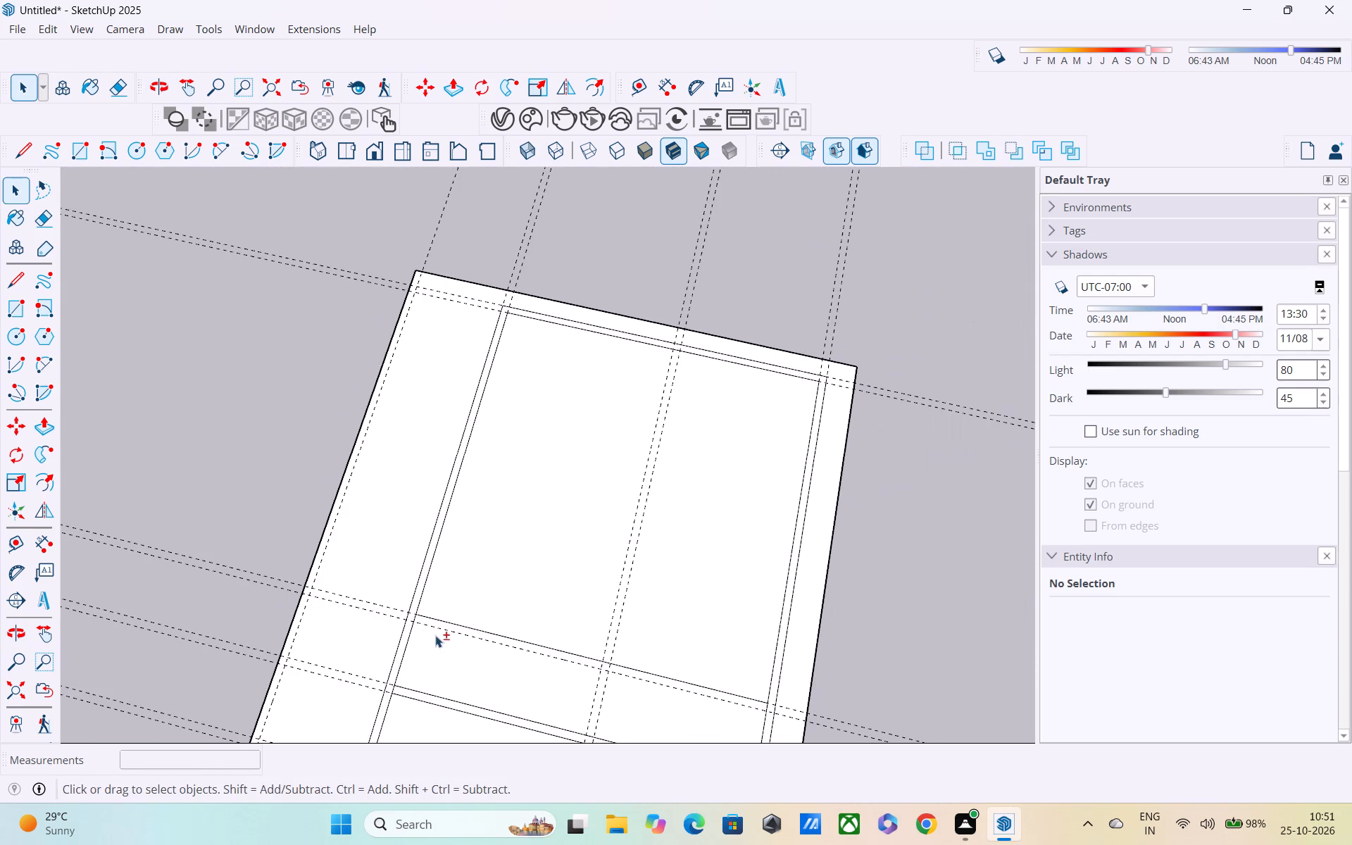
scroll(907, 674, "up", 3, "shift")
middle_click_drag(787, 684, 785, 642, "shift")
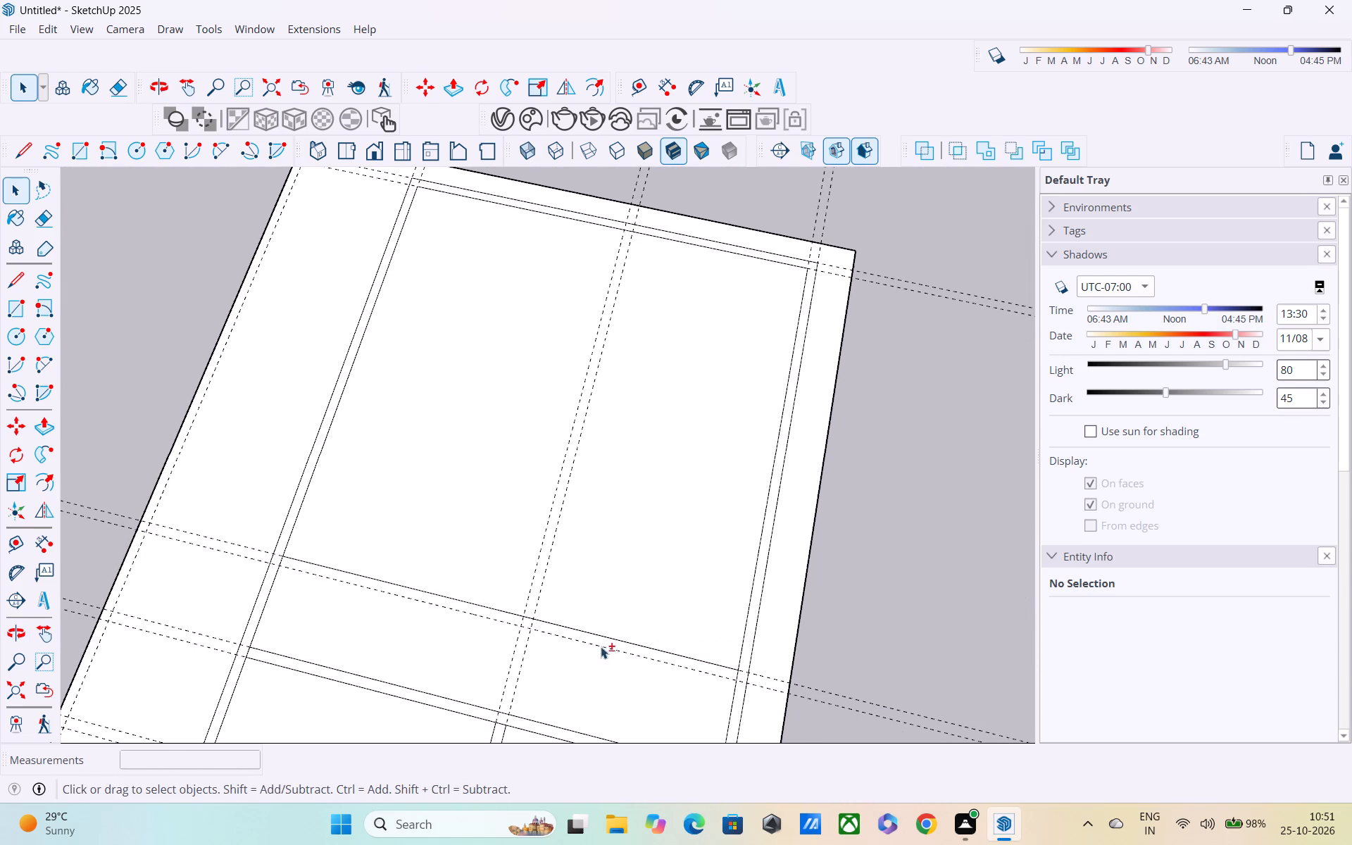
scroll(571, 649, "down", 3)
middle_click_drag(568, 642, 576, 616)
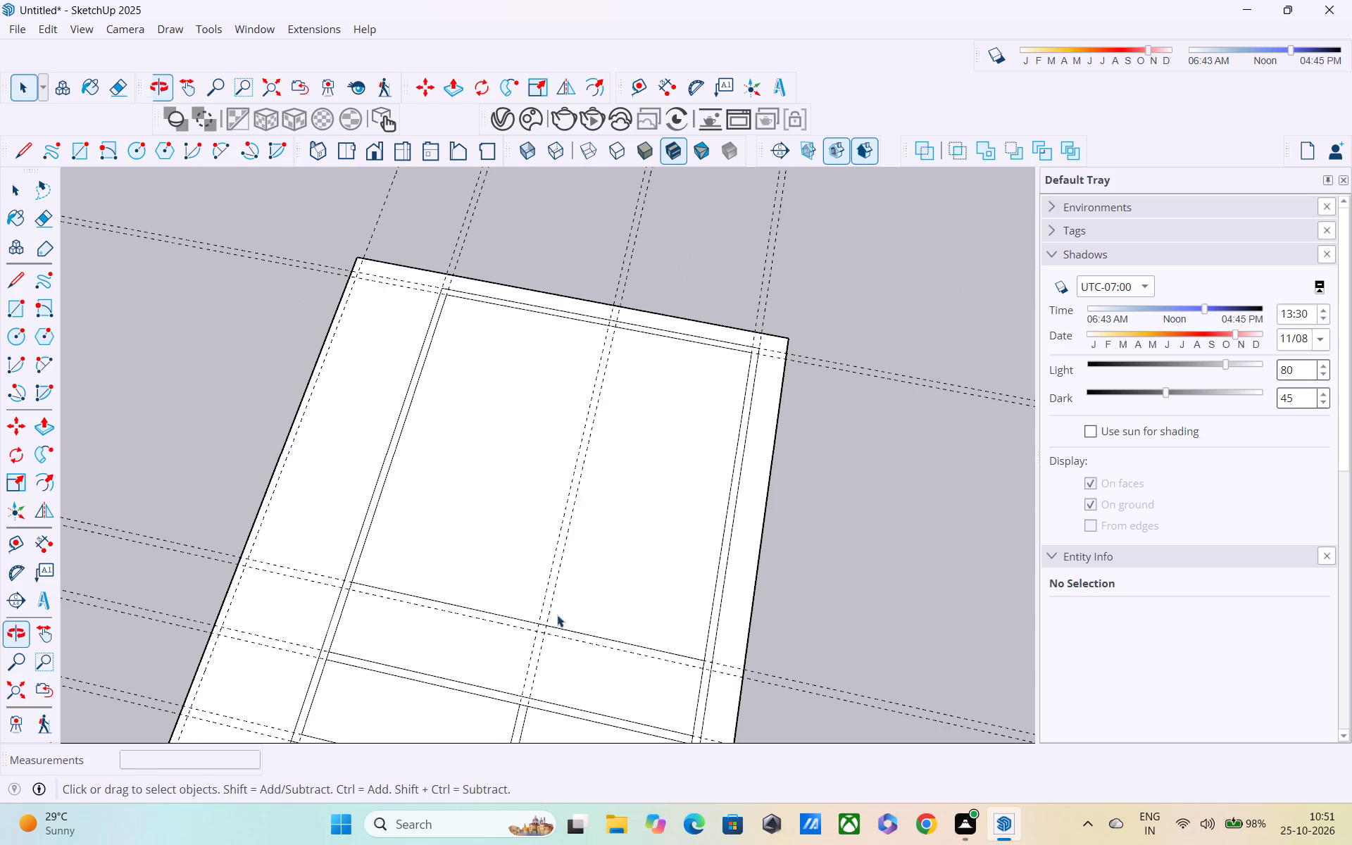
Undo the 34' 9" crosswise line drawn along the third crosswise guide pair.
key("ctrl+z")
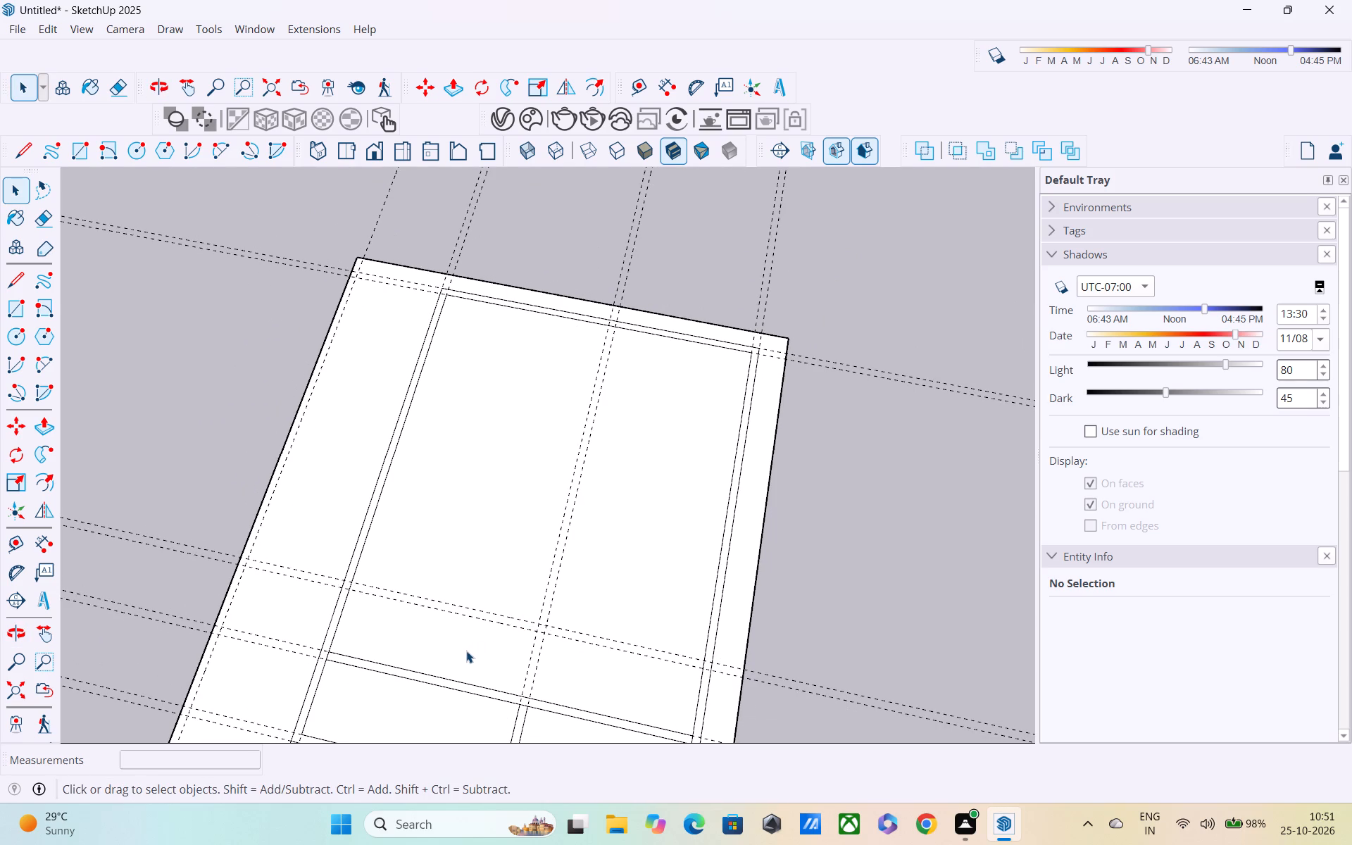
Draw a 9" line across the near wall at its left corner, extending the left wall's inner edge to the outer edge.
scroll(465, 651, "down", 4)
middle_click_drag(487, 670, 500, 564, "shift")
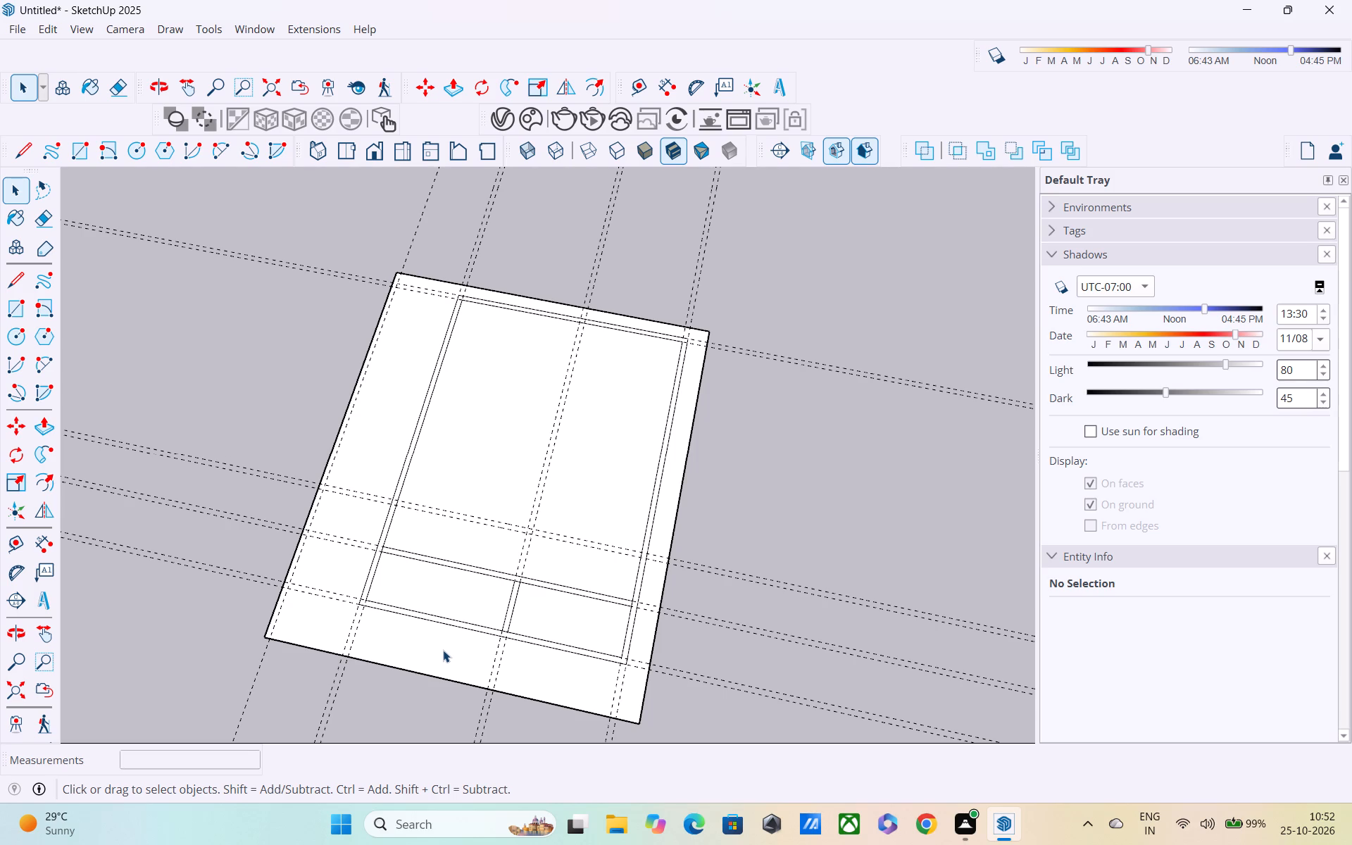
scroll(443, 650, "down", 1)
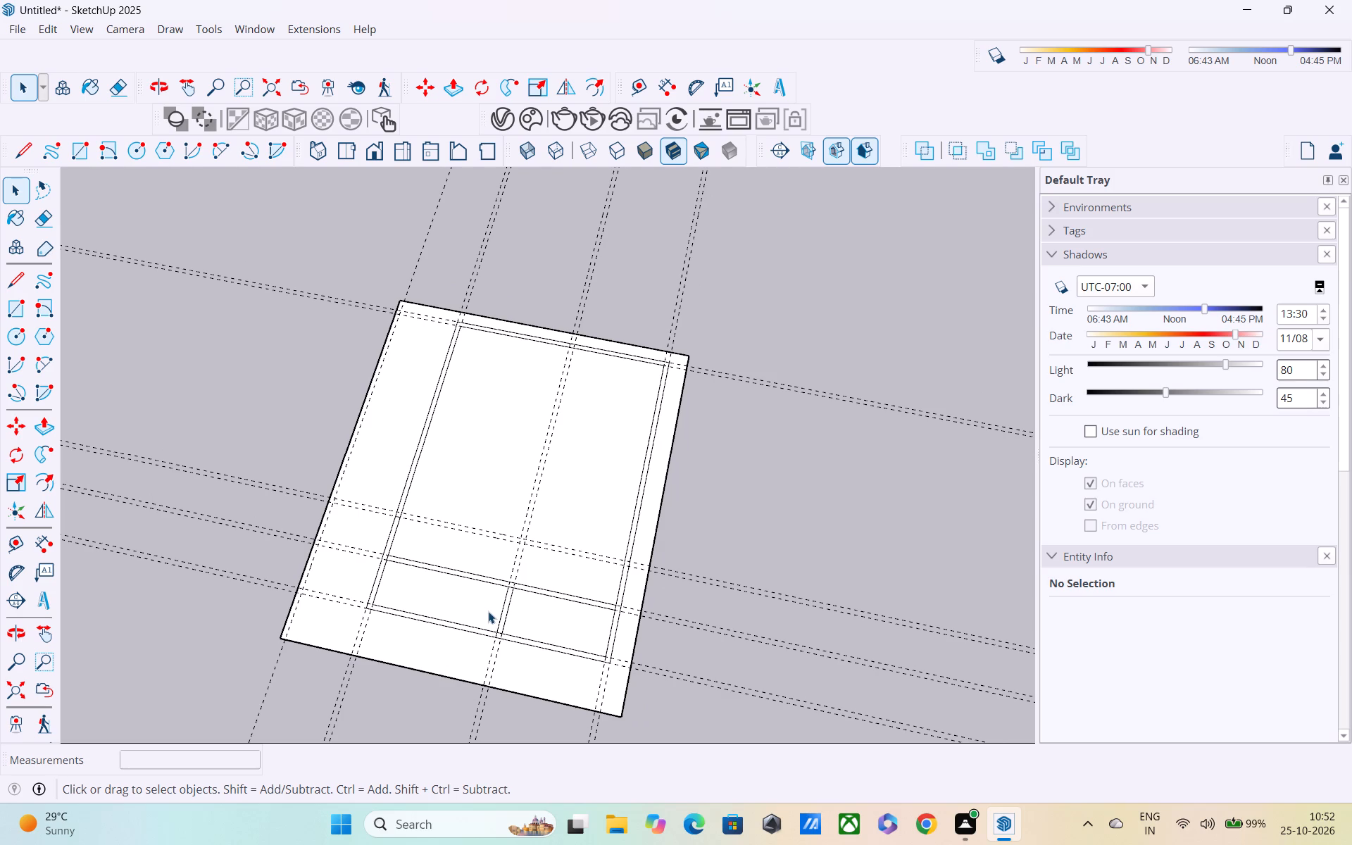
middle_click_drag(485, 611, 491, 551, "shift")
middle_click_drag(492, 550, 512, 528)
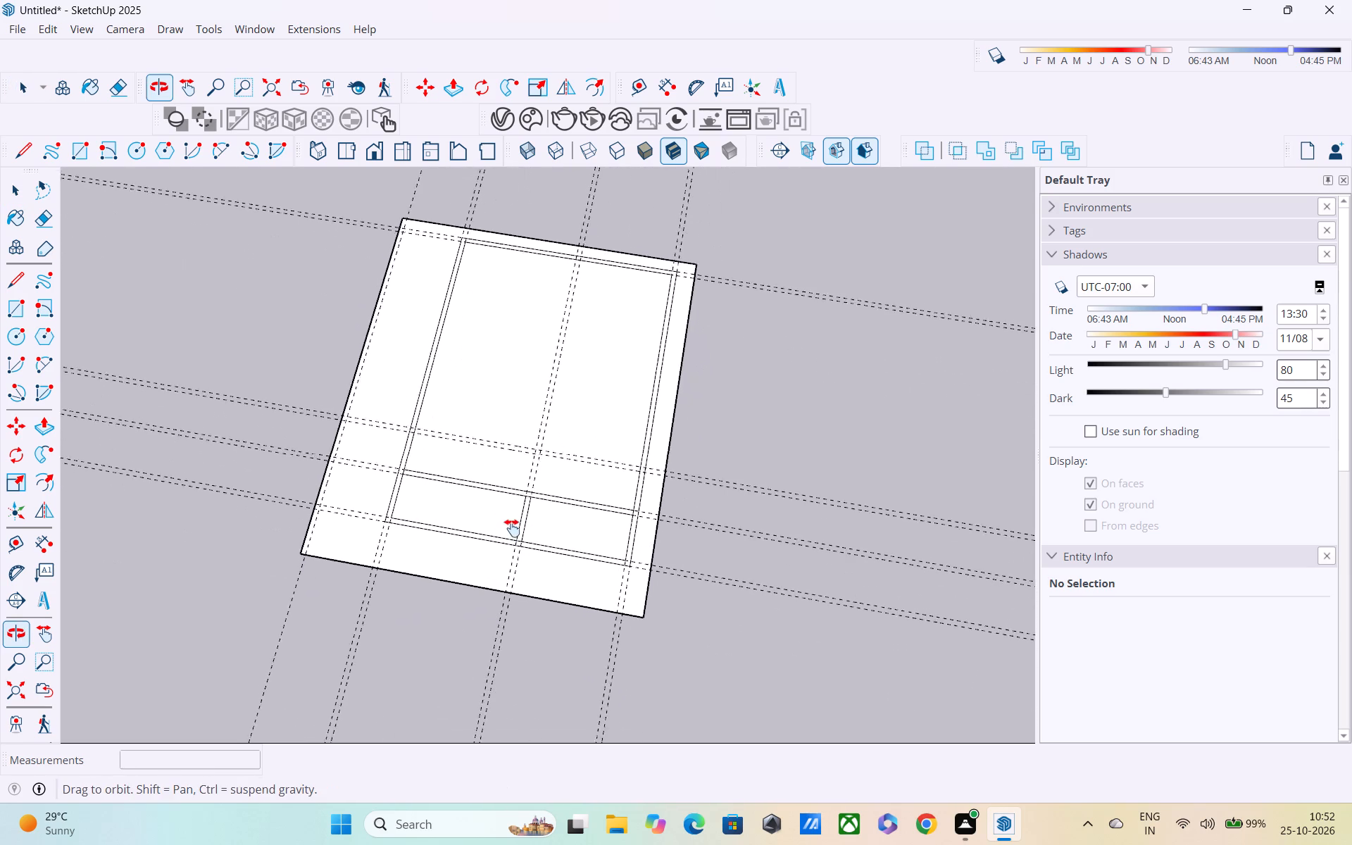
middle_click_drag(512, 528, 511, 527)
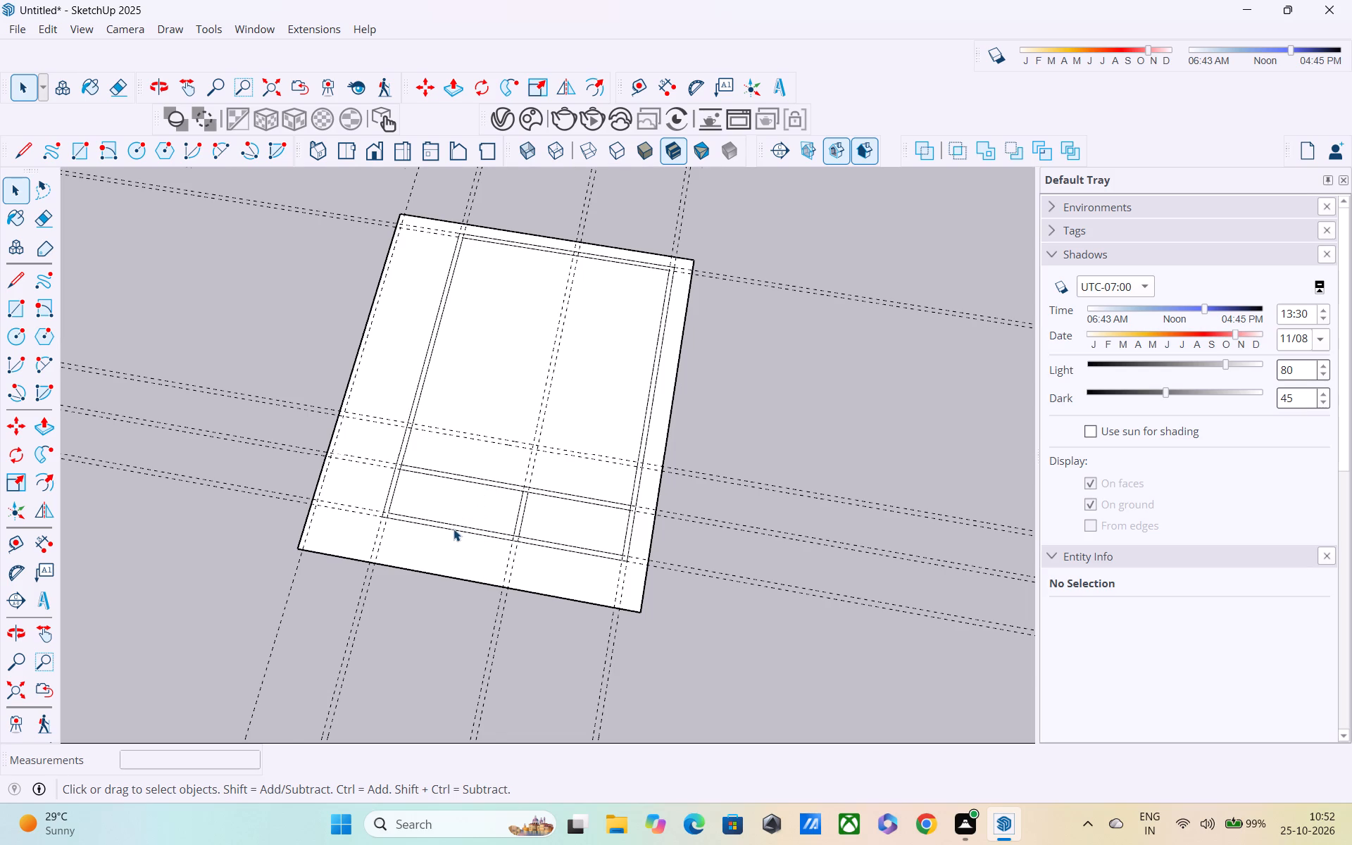
scroll(453, 529, "up", 4)
scroll(453, 529, "down", 2)
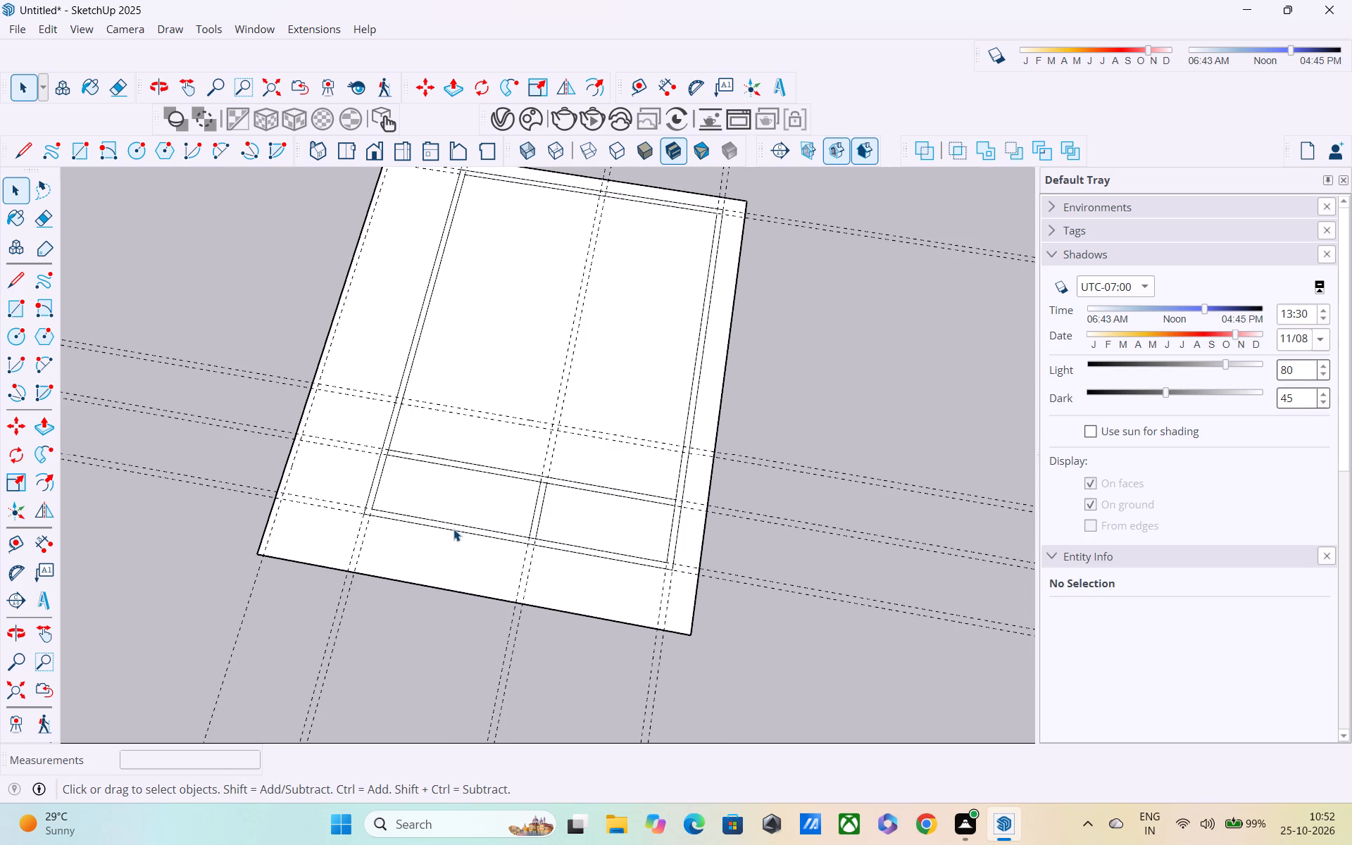
key("l")
scroll(271, 524, "up", 2)
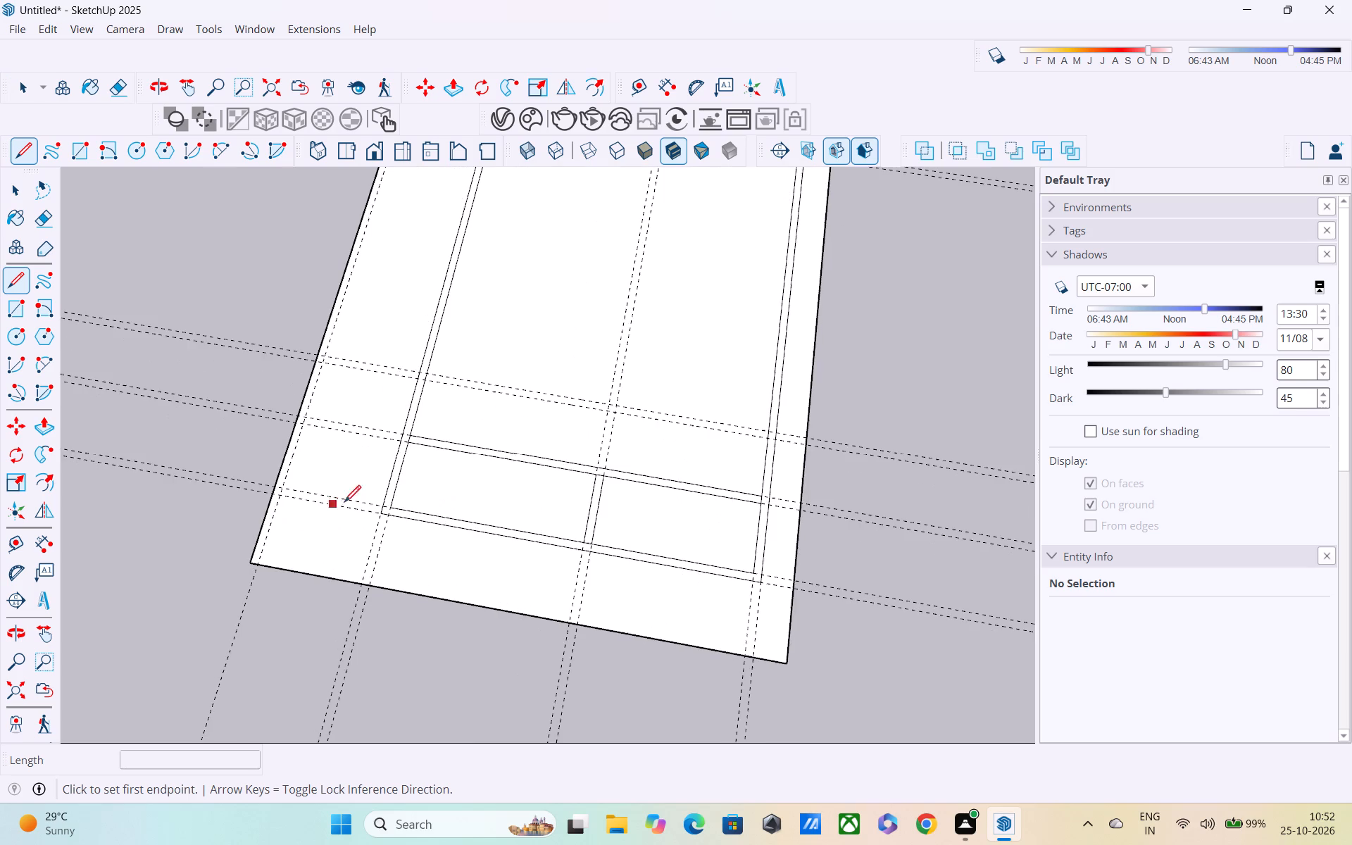
scroll(401, 503, "up", 3)
left_click(389, 511)
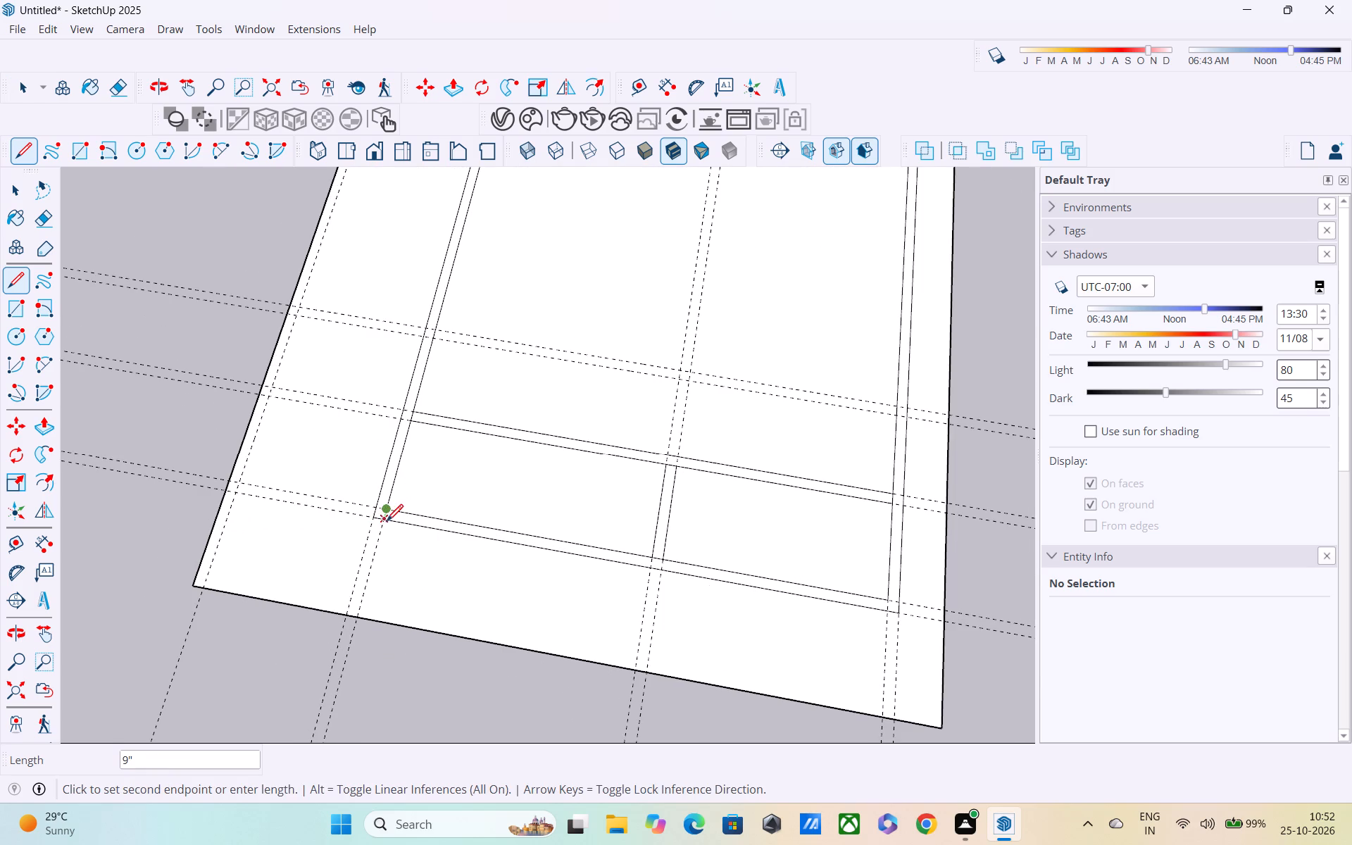
scroll(387, 522, "up", 2)
left_click(385, 523)
key("Escape")
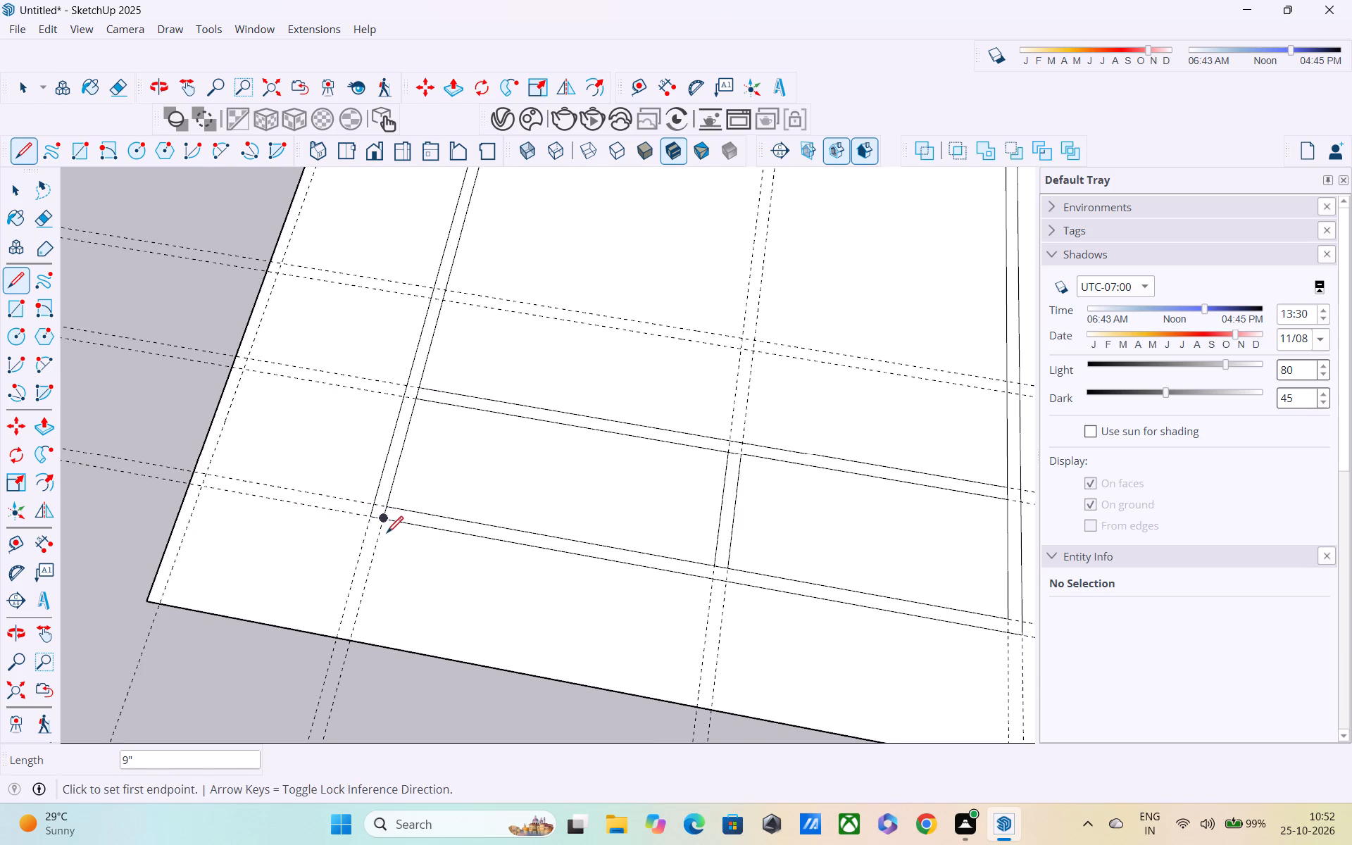
Draw two 9" lines across the near wall, extending both faces of the middle partition to the outer edge.
scroll(741, 561, "up", 2)
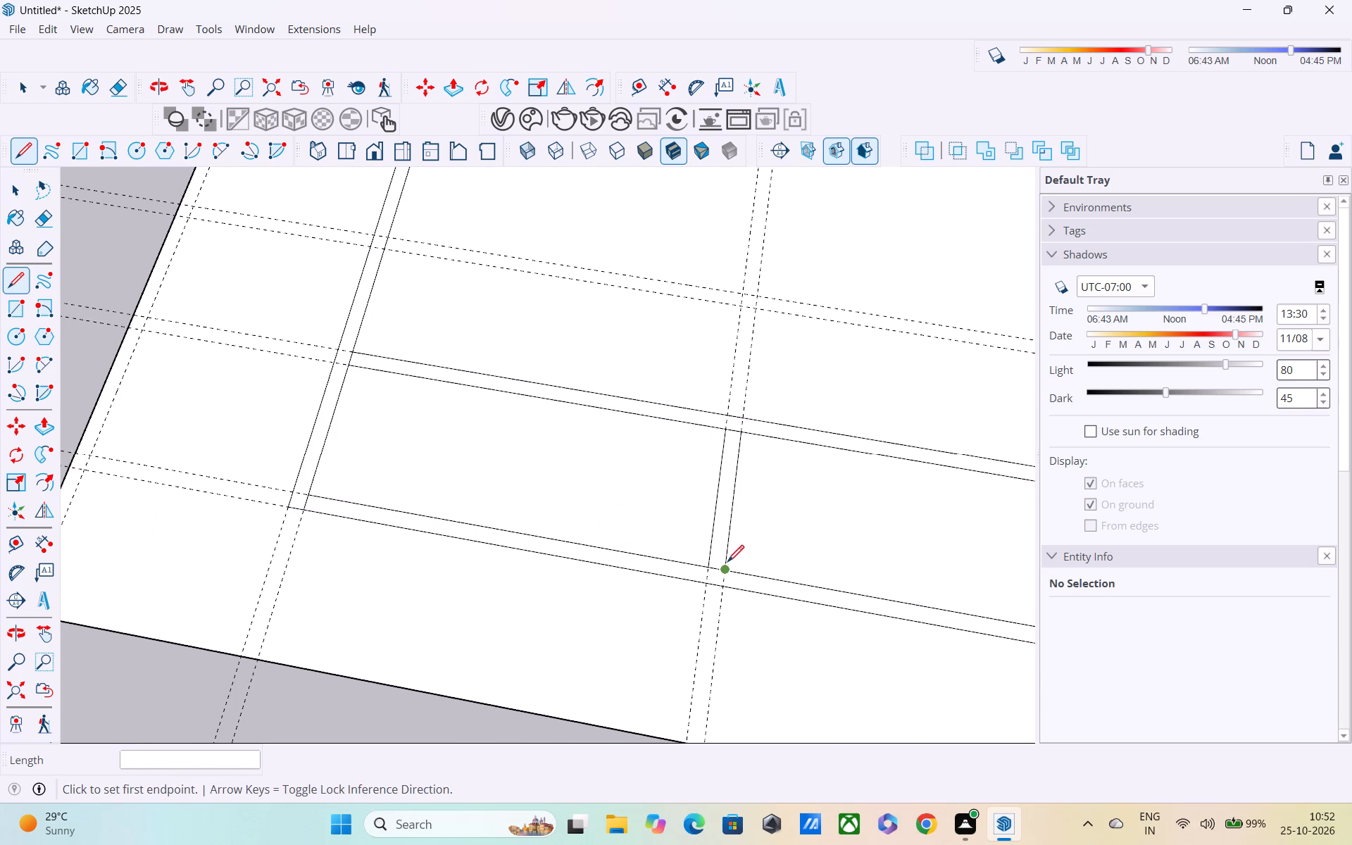
middle_click_drag(704, 557, 680, 520, "shift")
scroll(684, 542, "up", 2)
left_click(680, 533)
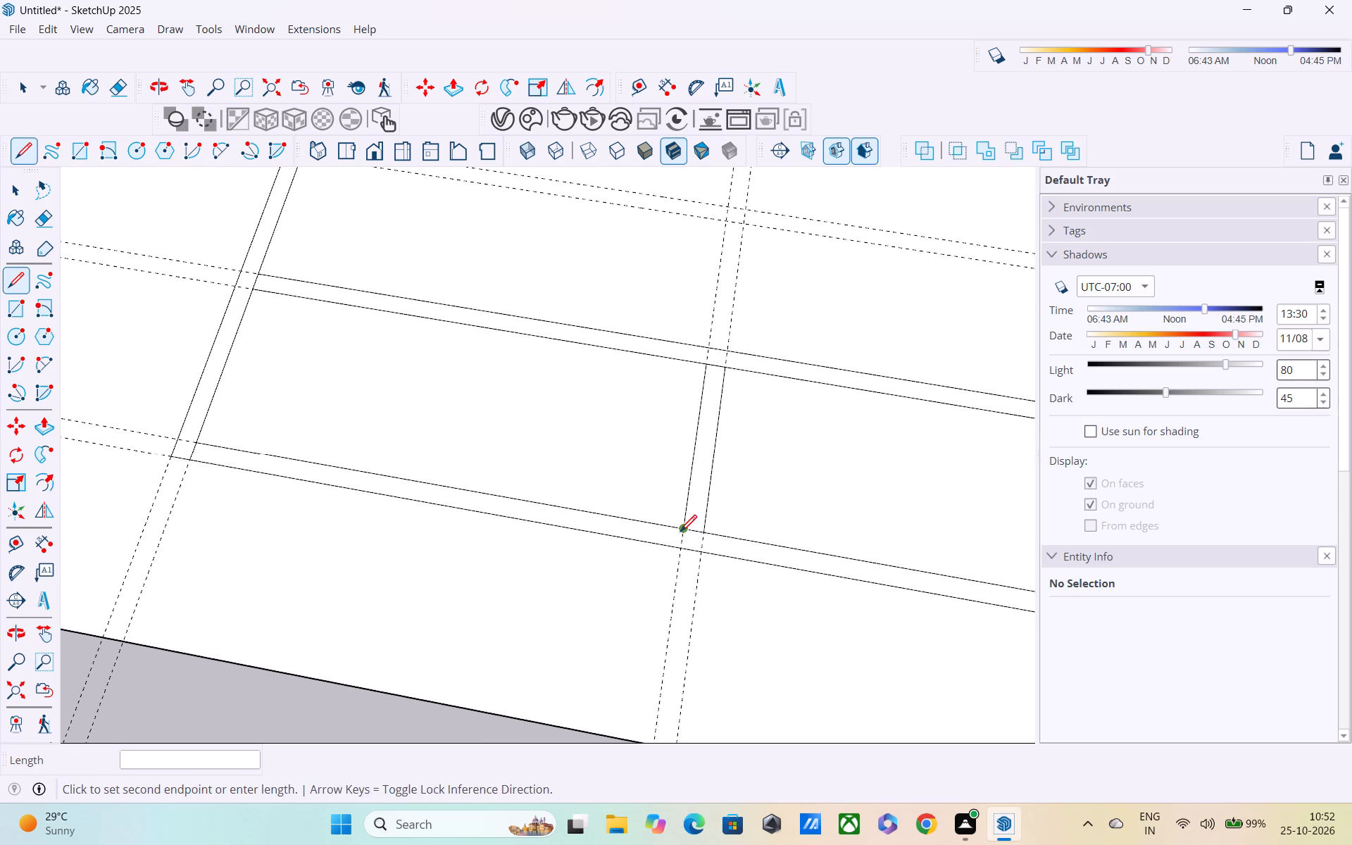
left_click(678, 552)
left_click(705, 535)
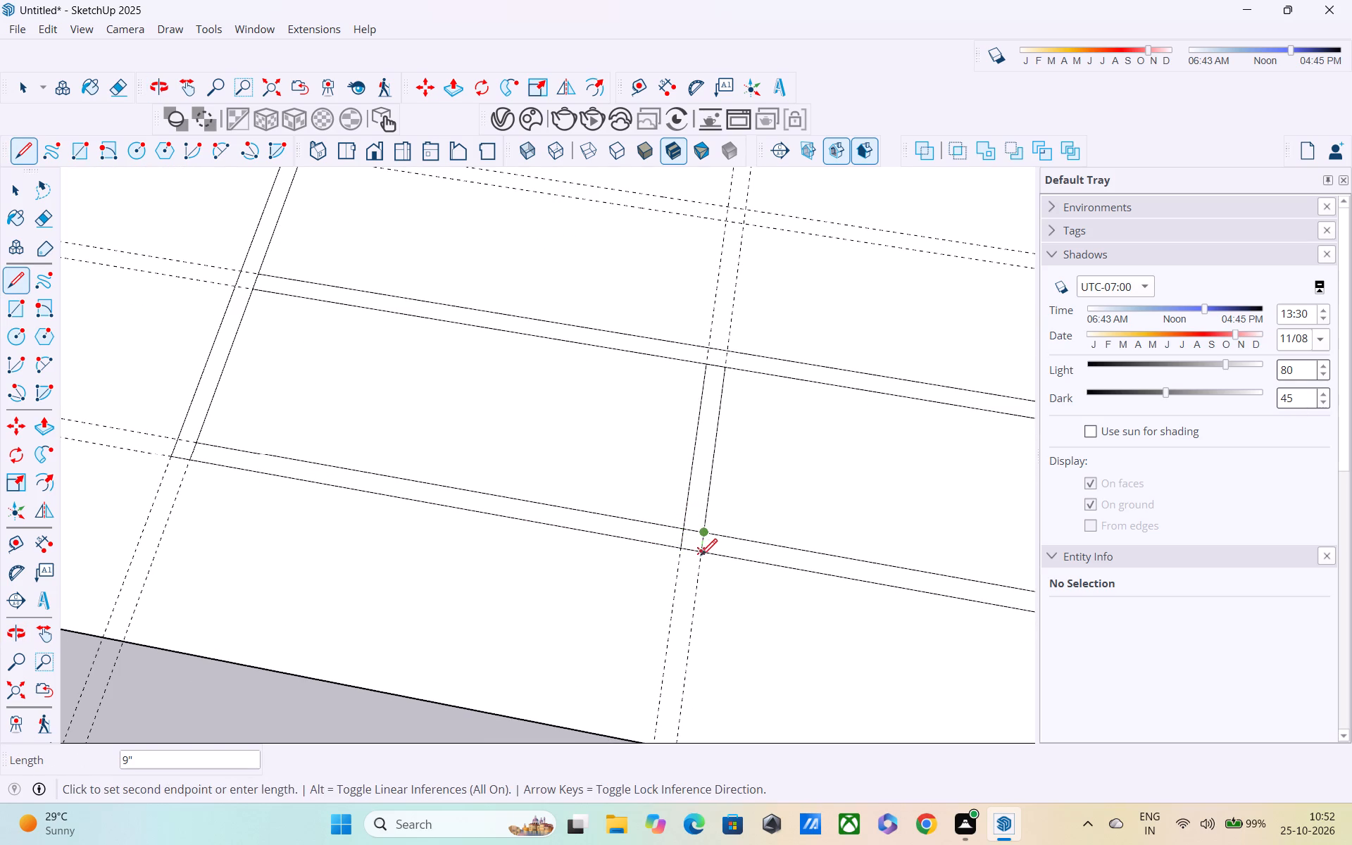
left_click(701, 558)
scroll(696, 563, "down", 3)
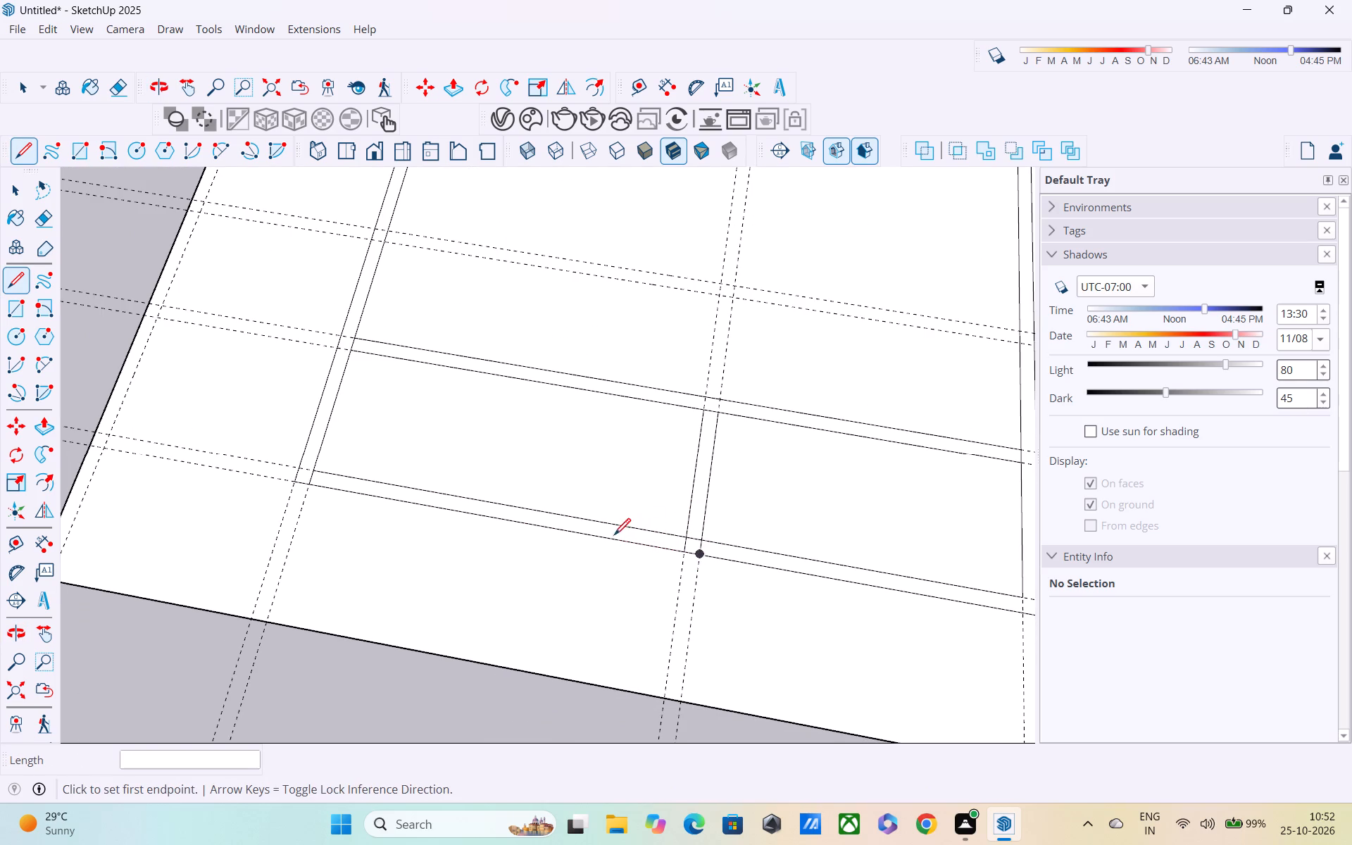
Erase both near-wall lines between the left lengthwise wall and the middle partition.
type("e")
key("space")
key("e")
left_click_drag(602, 495, 599, 553)
Examine the opened near side of the wall outline from several angles and check how its faces are bounded.
scroll(599, 553, "down", 2)
middle_click_drag(596, 565, 582, 463)
middle_click_drag(586, 515, 596, 405)
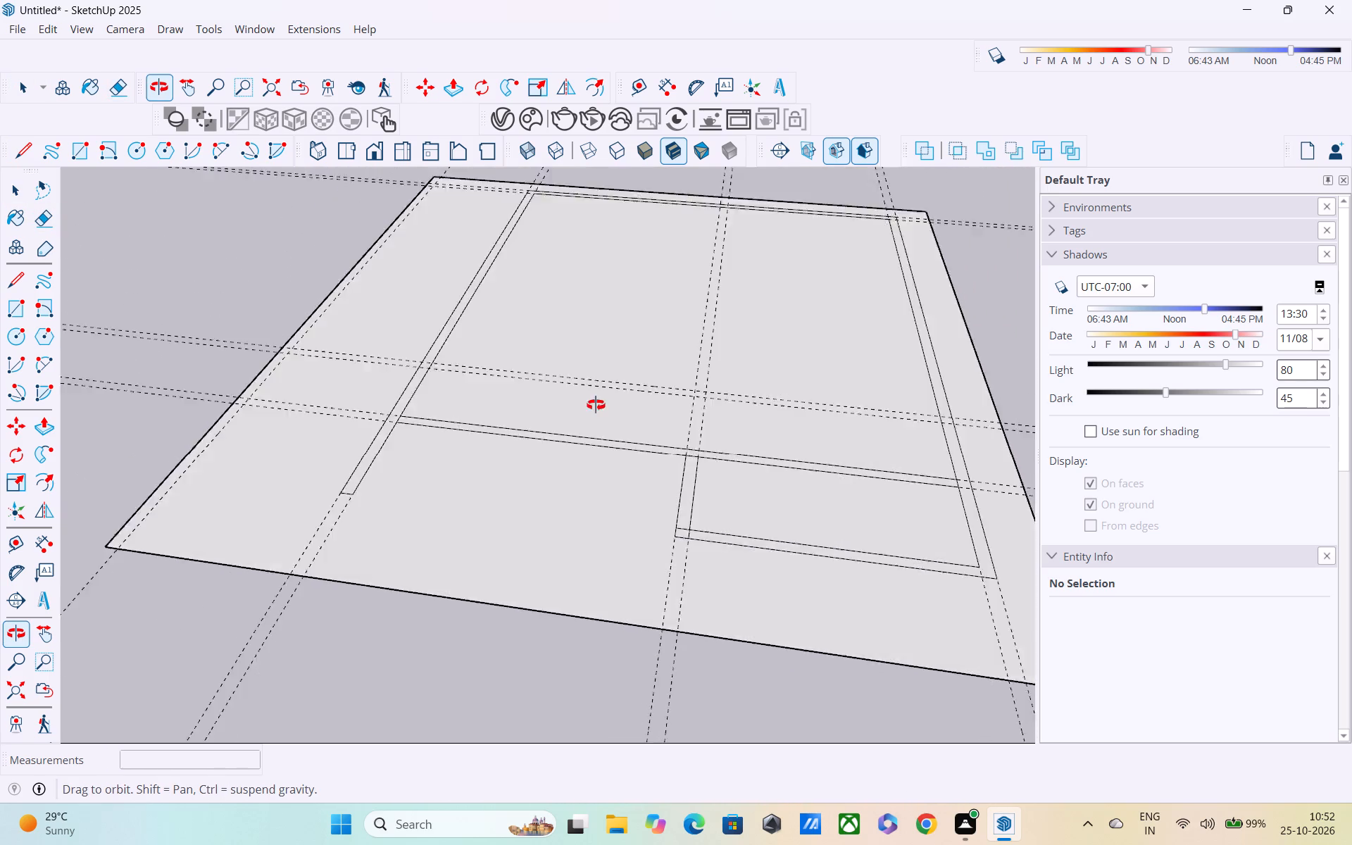
middle_click_drag(596, 405, 625, 571)
scroll(625, 565, "down", 2)
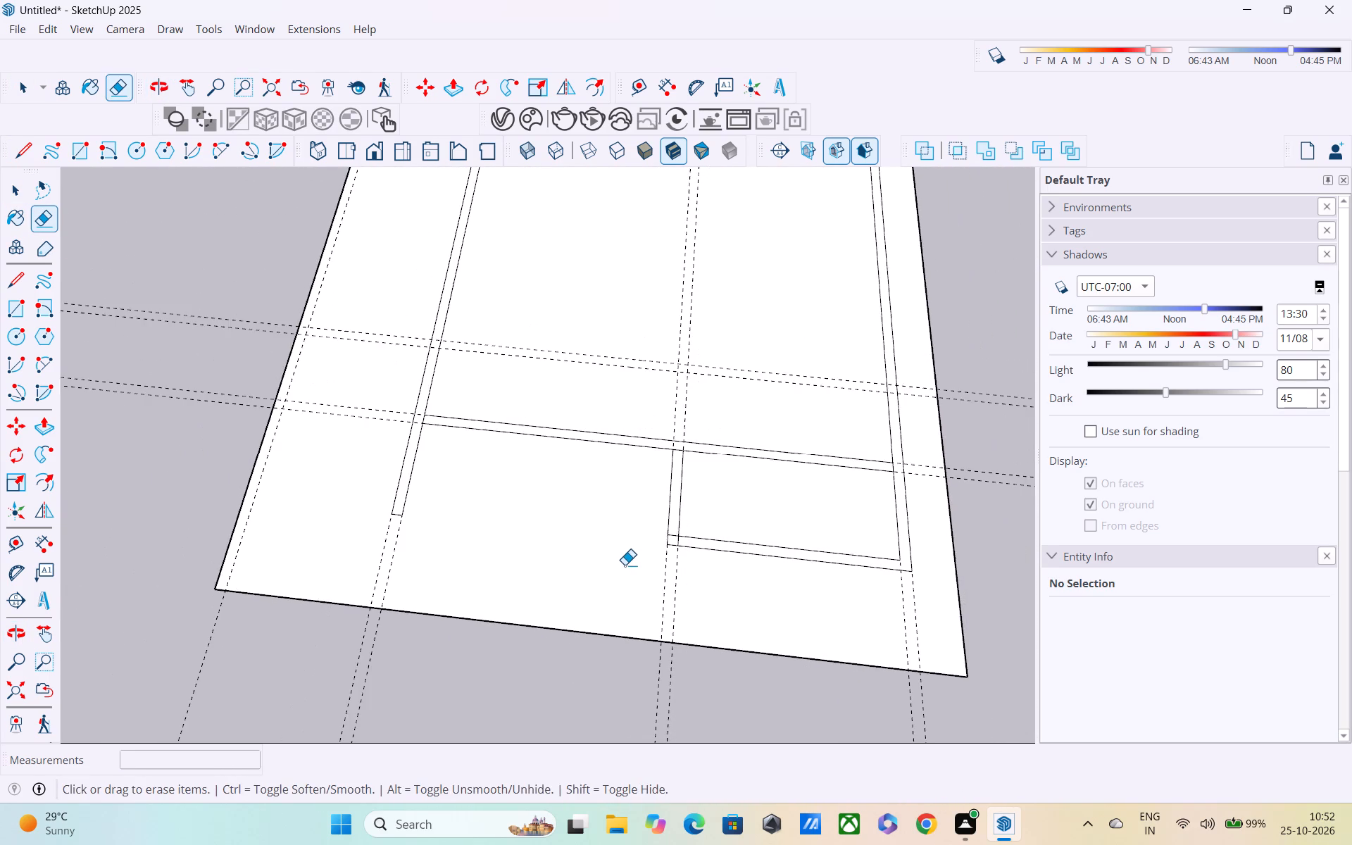
middle_click_drag(624, 563, 602, 435)
scroll(661, 500, "up", 2)
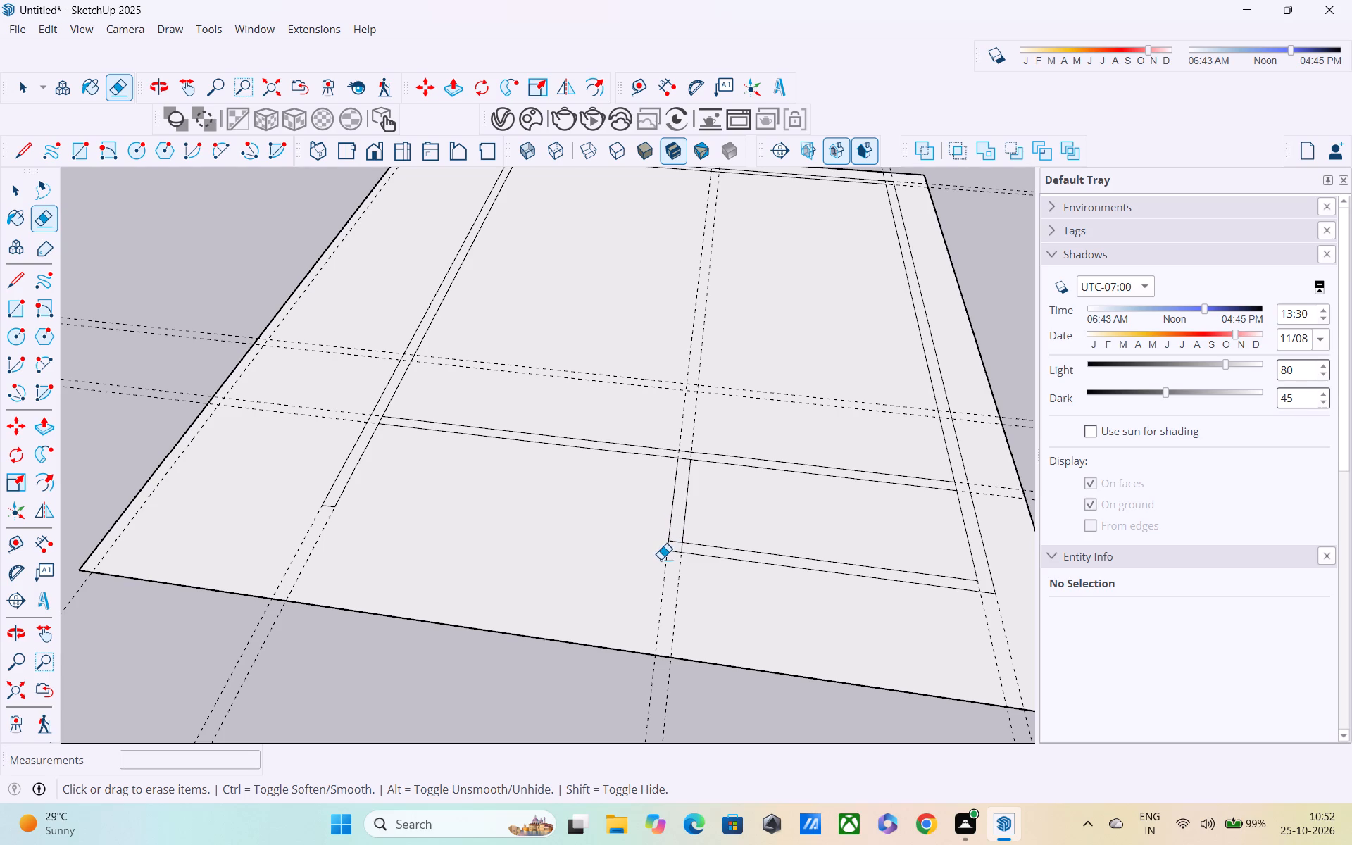
middle_click_drag(639, 558, 596, 504, "shift")
key("space")
middle_click_drag(706, 530, 721, 676)
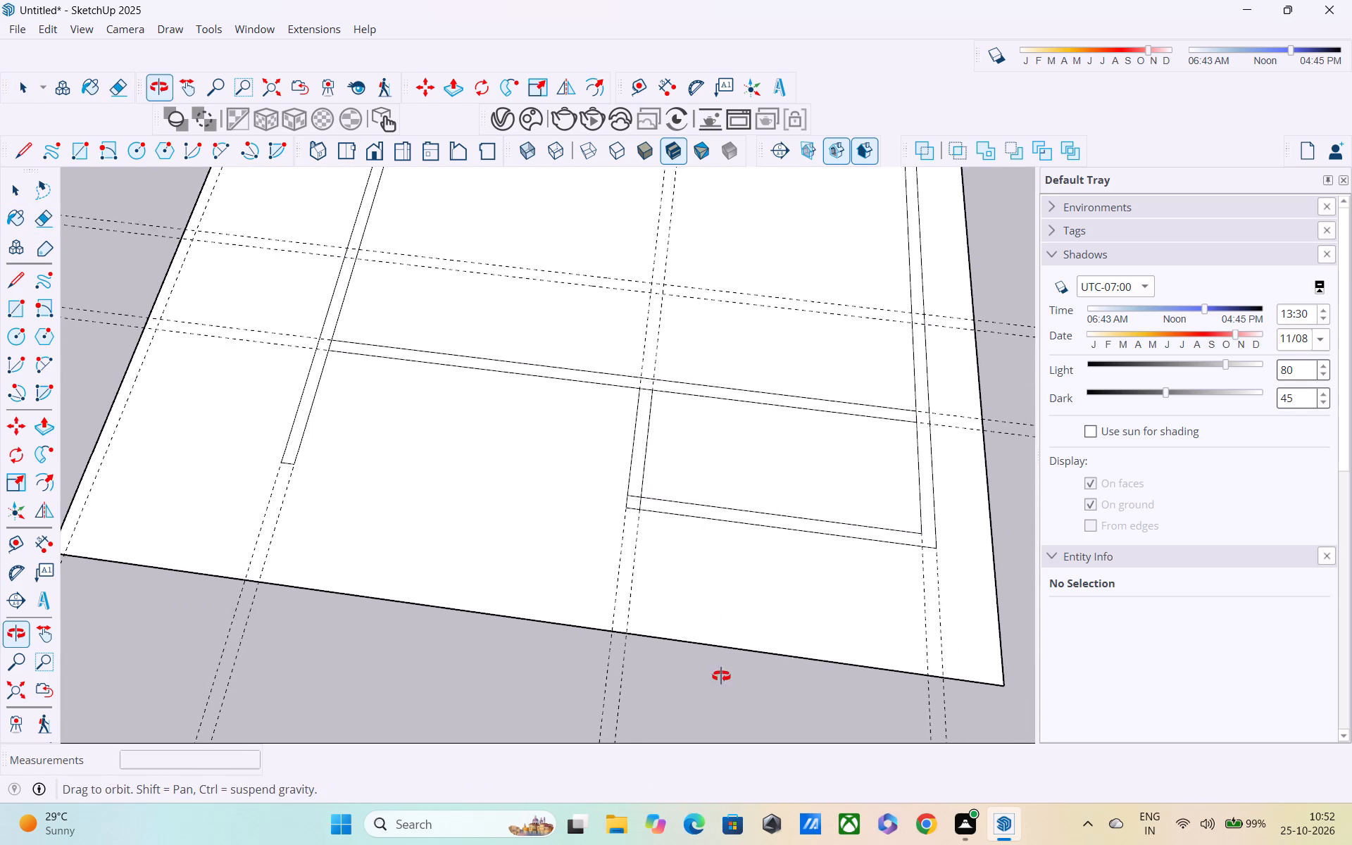
middle_click_drag(721, 676, 721, 680)
key("p")
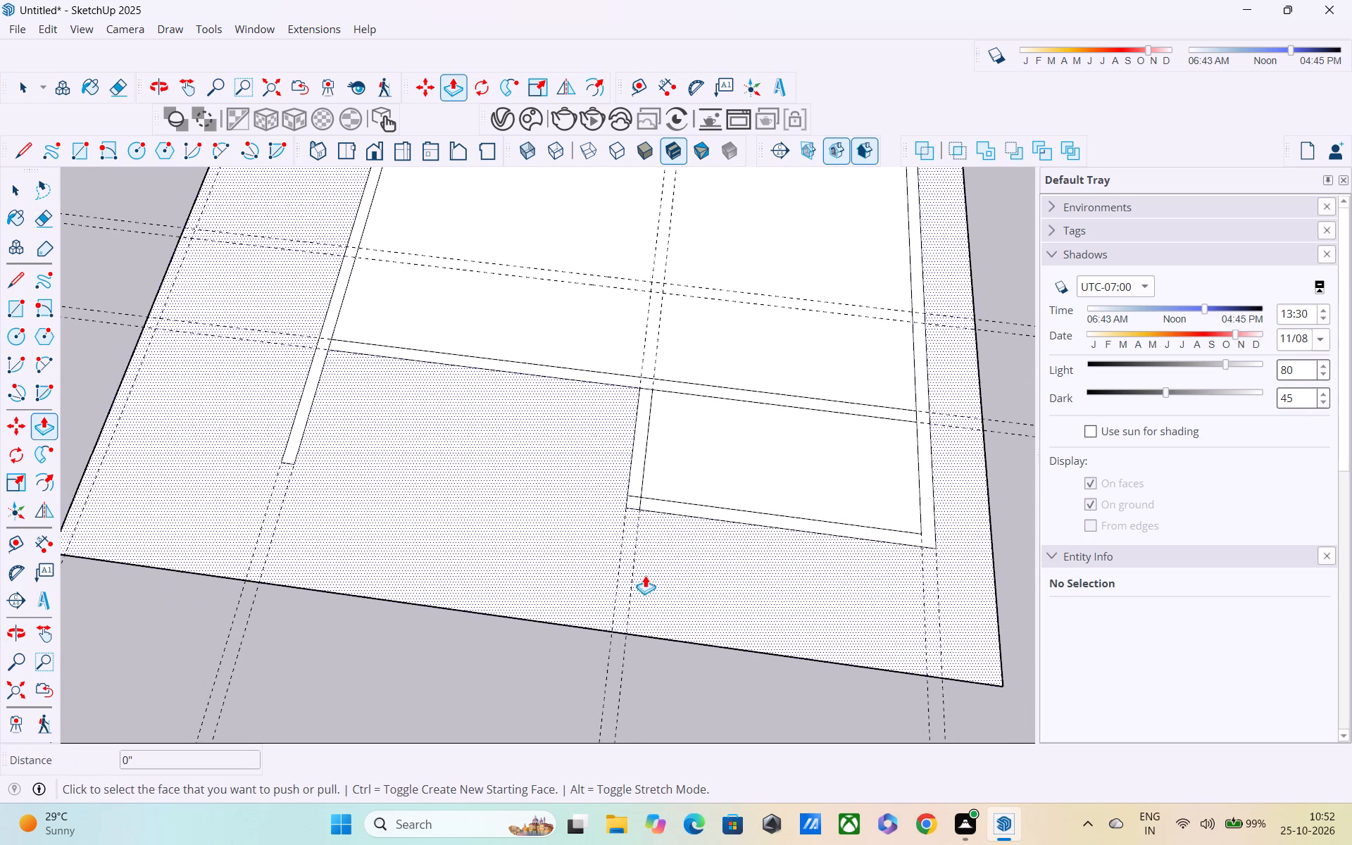
key("Escape")
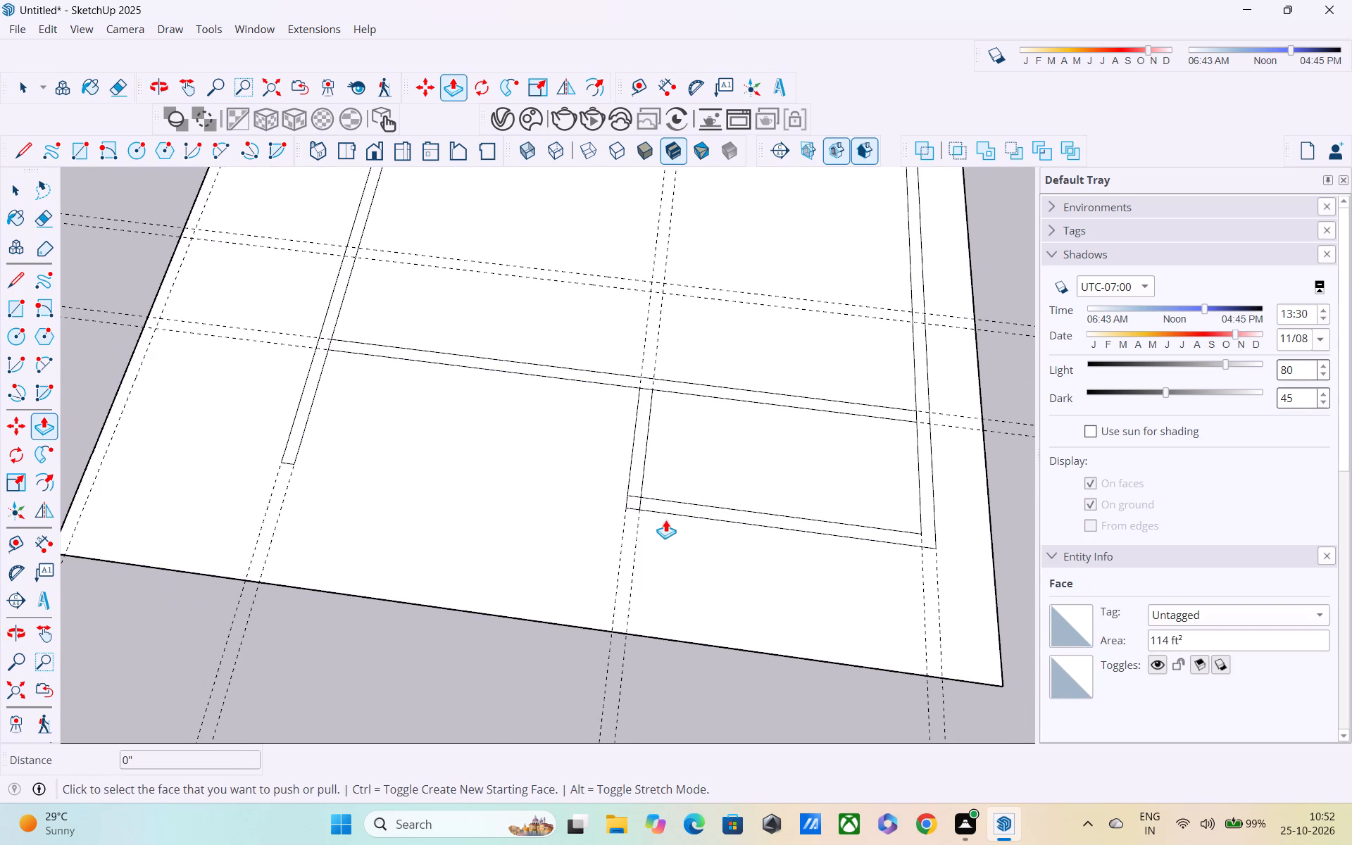
middle_click_drag(665, 520, 708, 587)
middle_click_drag(705, 582, 722, 688, "shift")
scroll(483, 530, "up", 1)
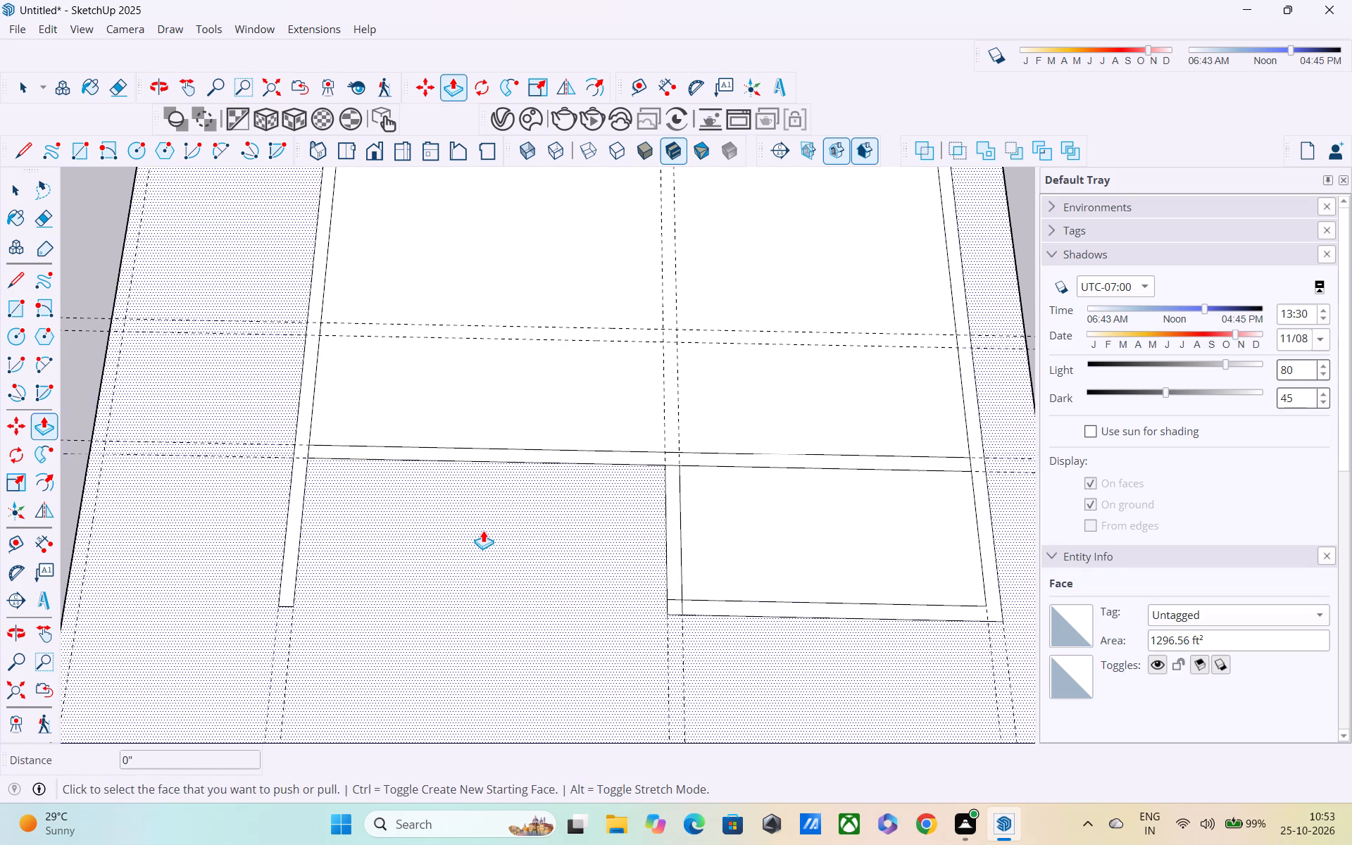
Erase the short left-wall inner edge segment across the crosswise wall's end, together with the guide running along it.
key("e")
scroll(332, 443, "up", 5)
left_click_drag(294, 458, 319, 459)
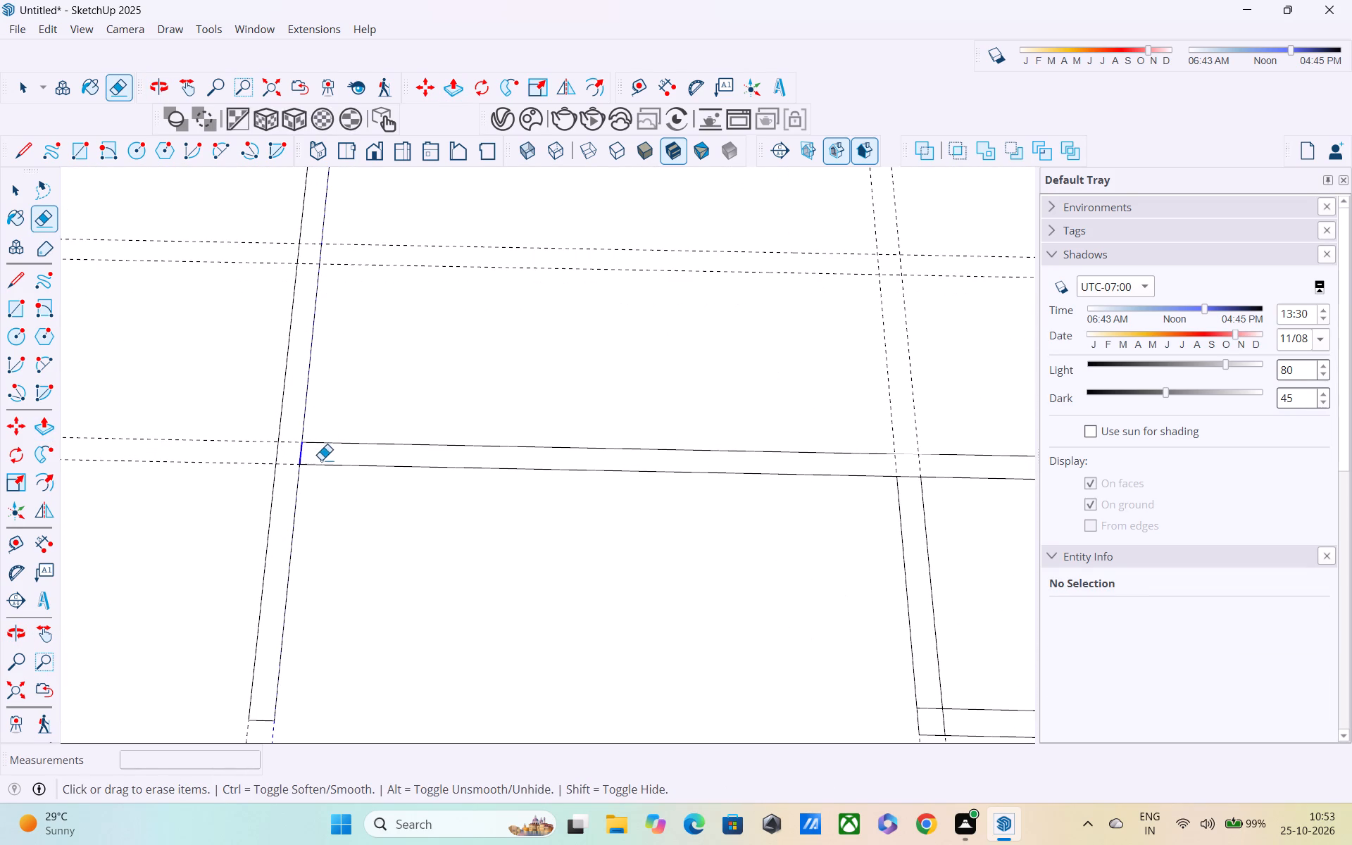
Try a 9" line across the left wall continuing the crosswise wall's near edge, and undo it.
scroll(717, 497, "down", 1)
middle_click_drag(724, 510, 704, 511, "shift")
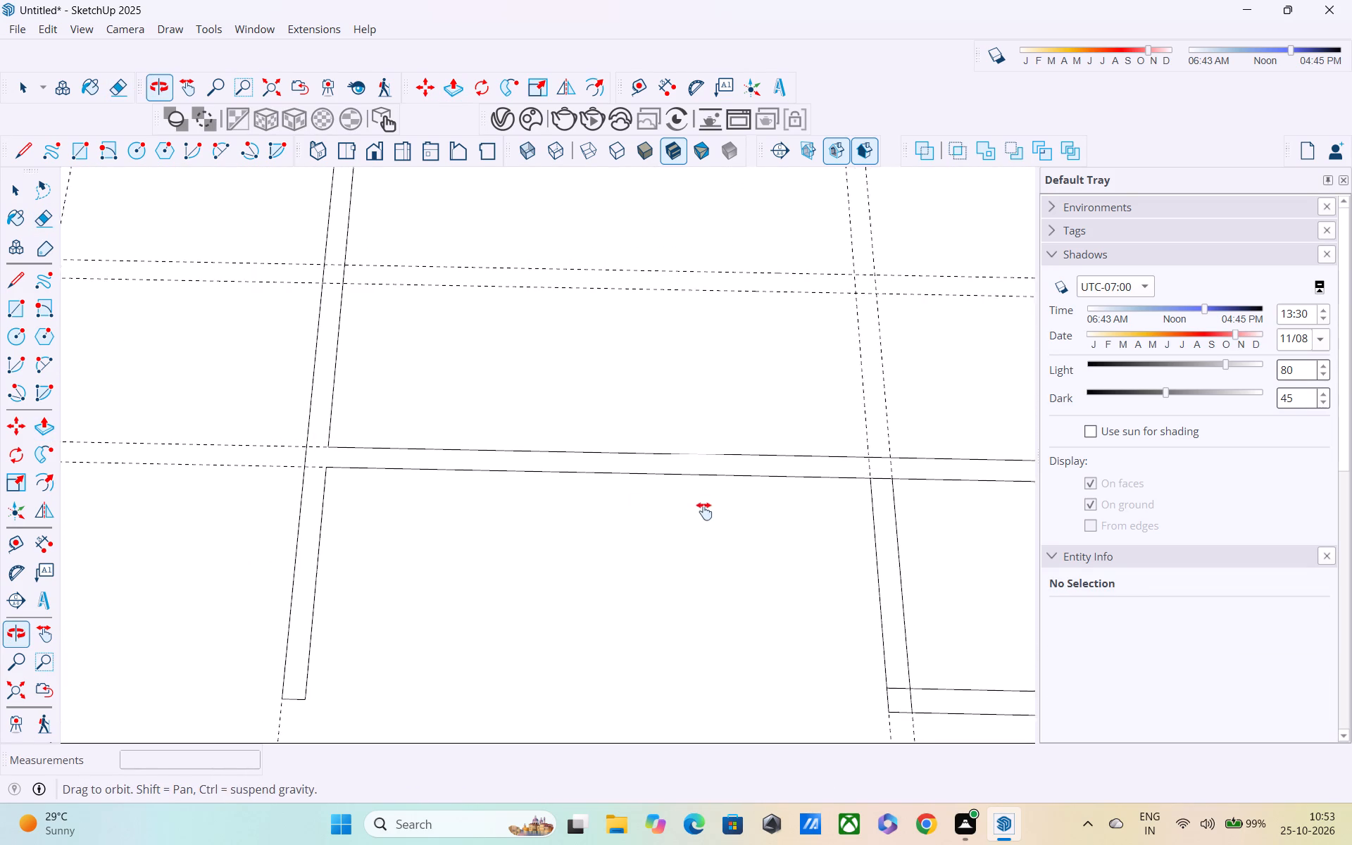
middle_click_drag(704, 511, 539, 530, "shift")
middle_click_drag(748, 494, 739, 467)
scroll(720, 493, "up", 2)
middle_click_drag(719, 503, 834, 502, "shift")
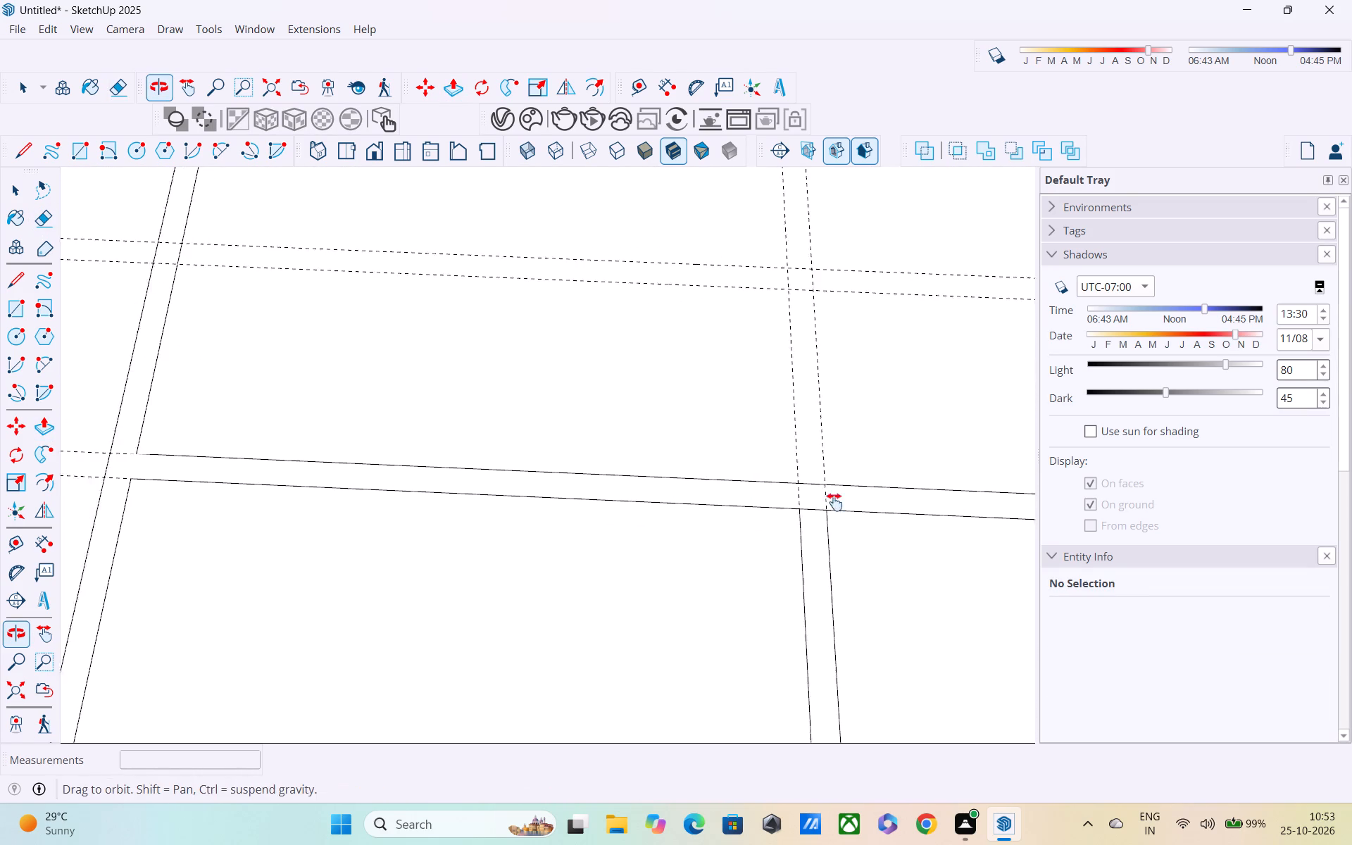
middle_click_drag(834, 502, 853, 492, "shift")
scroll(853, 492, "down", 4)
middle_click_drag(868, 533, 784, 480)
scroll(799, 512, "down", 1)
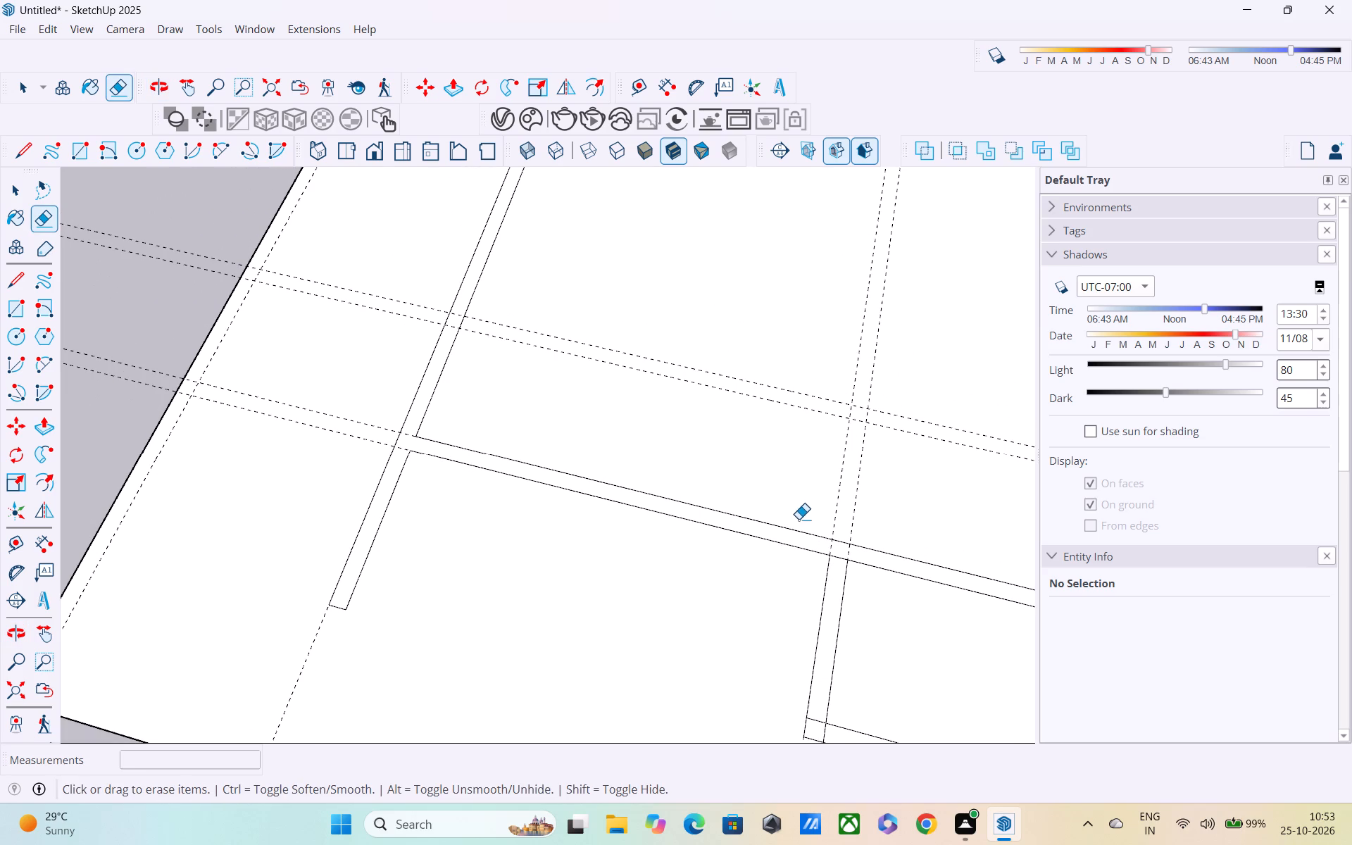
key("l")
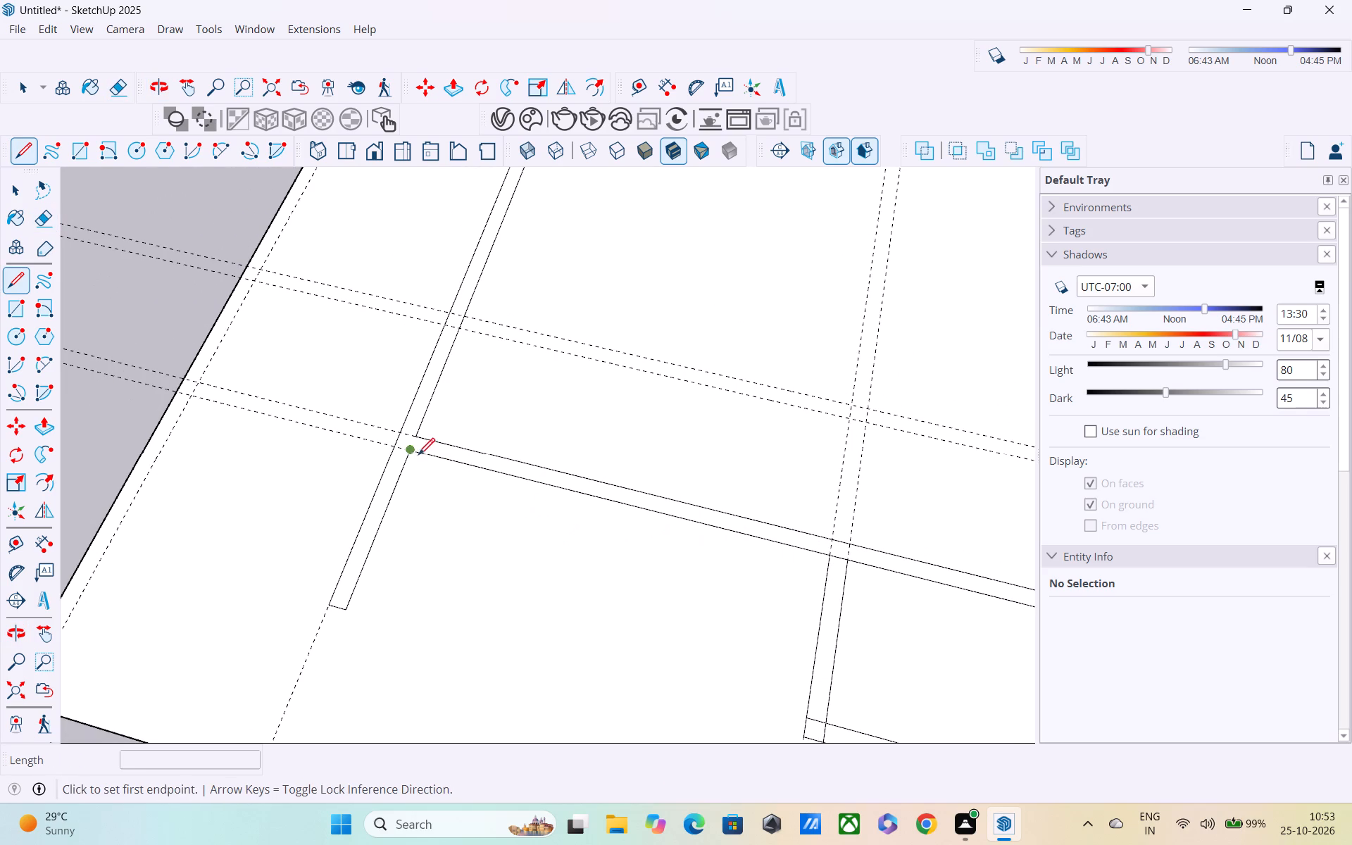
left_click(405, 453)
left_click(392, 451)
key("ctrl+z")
Draw a 9" line across the left lengthwise wall, continuing the crosswise wall's near edge to the outer edge.
scroll(446, 476, "down", 1)
scroll(439, 473, "up", 3)
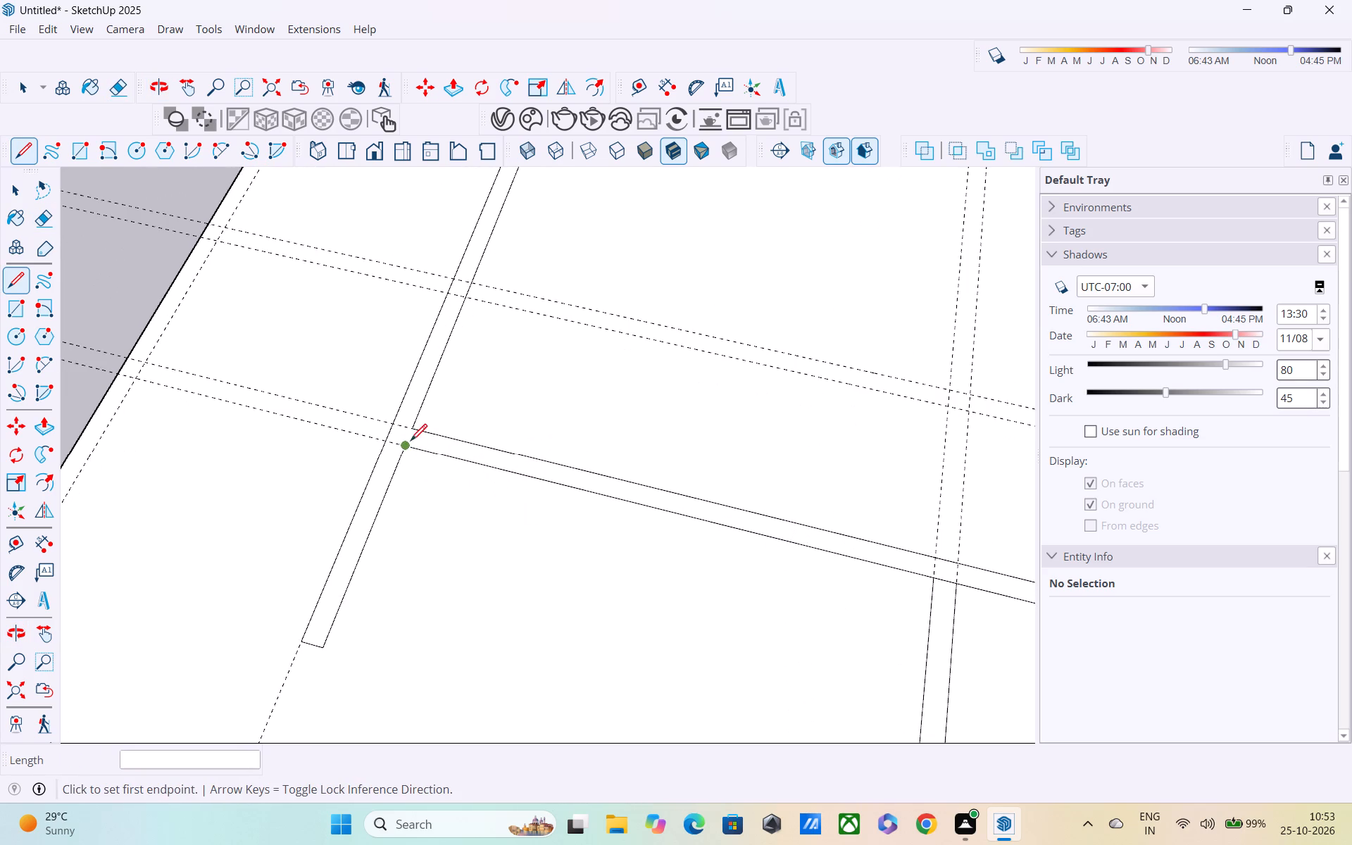
scroll(409, 442, "up", 3)
left_click(402, 451)
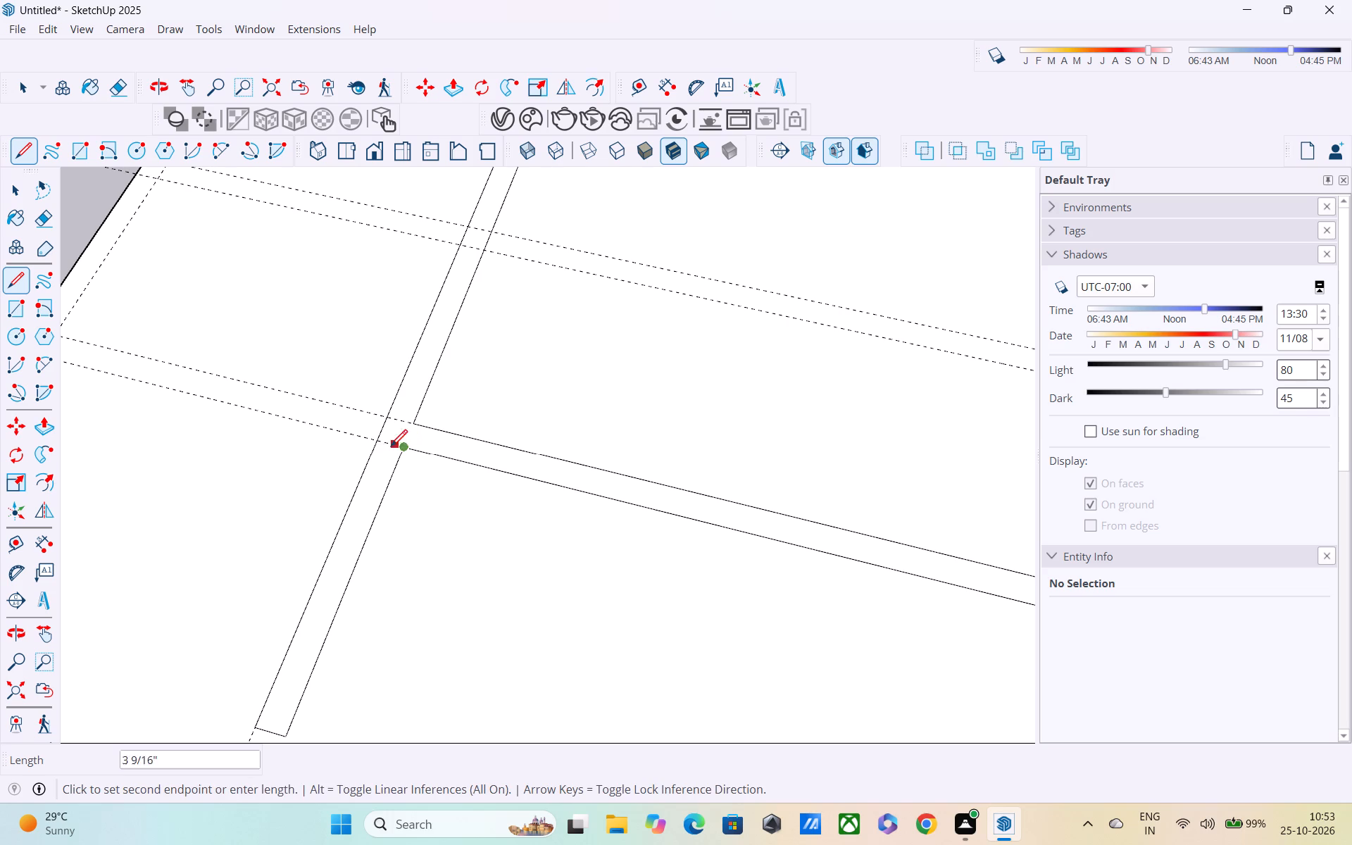
left_click(378, 444)
key("Escape")
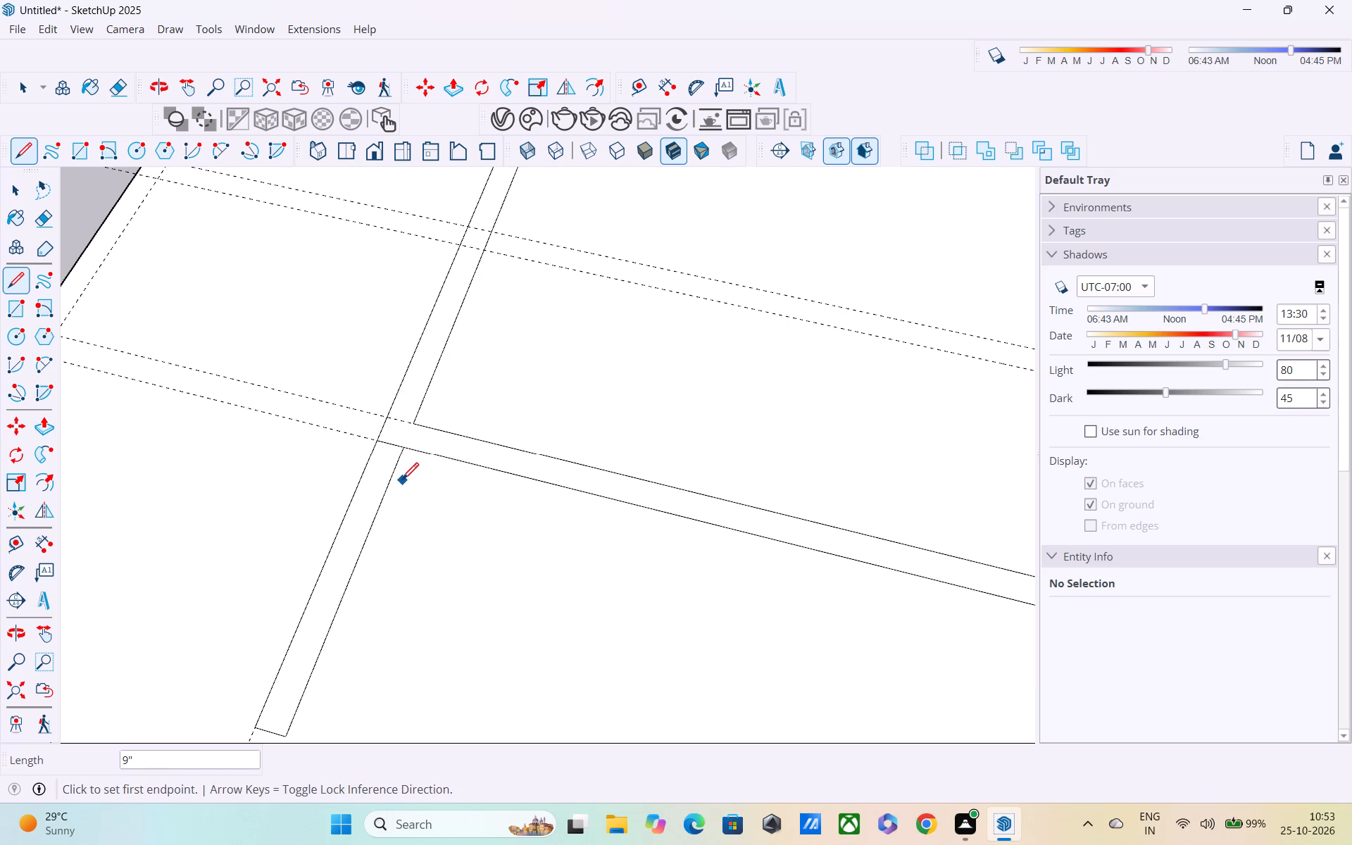
Erase the two short lines inside the corner of the middle partition and near wall, plus the guide along the partition's inner face.
scroll(437, 530, "down", 3)
middle_click_drag(475, 574, 373, 506, "shift")
scroll(459, 501, "down", 4)
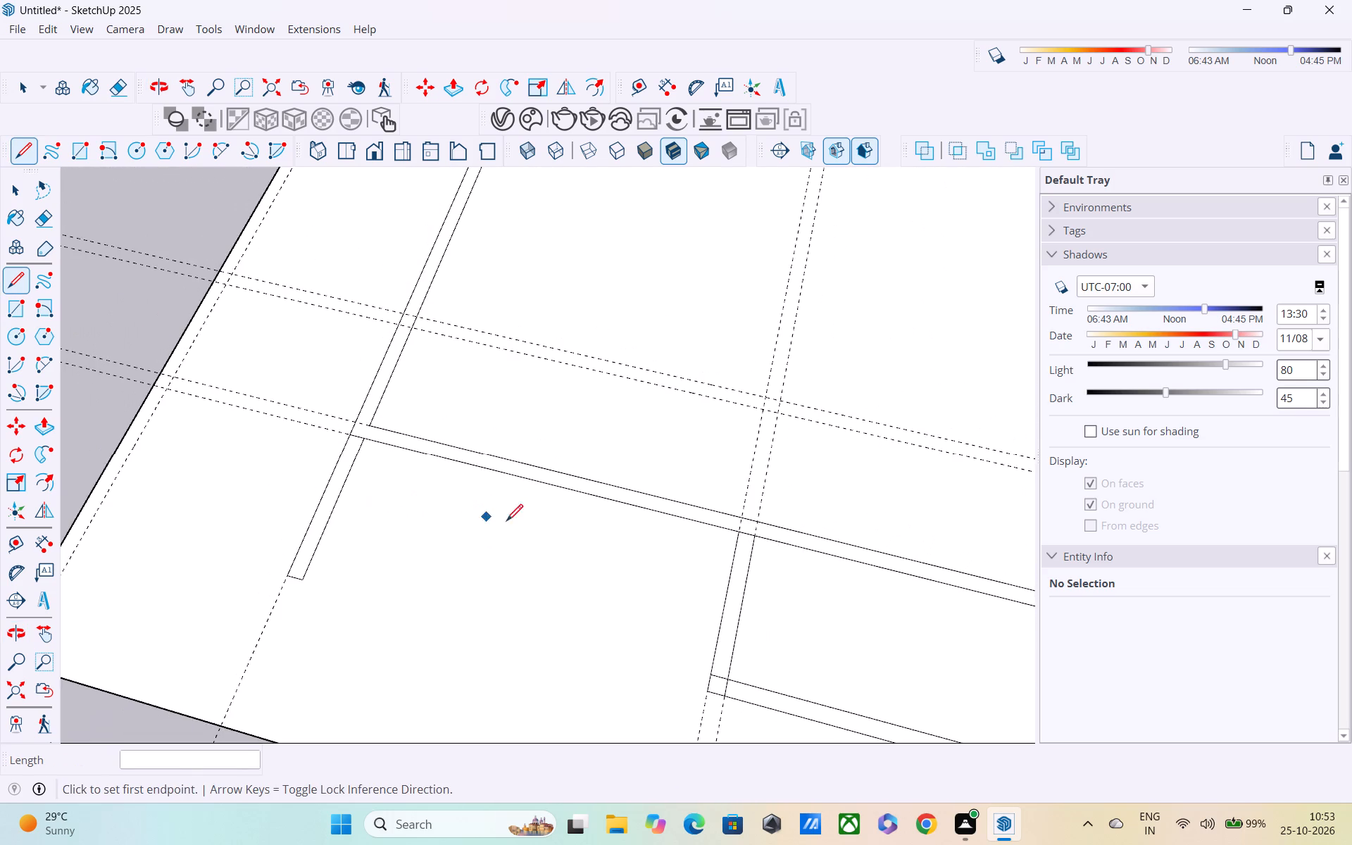
middle_click_drag(688, 527, 397, 468)
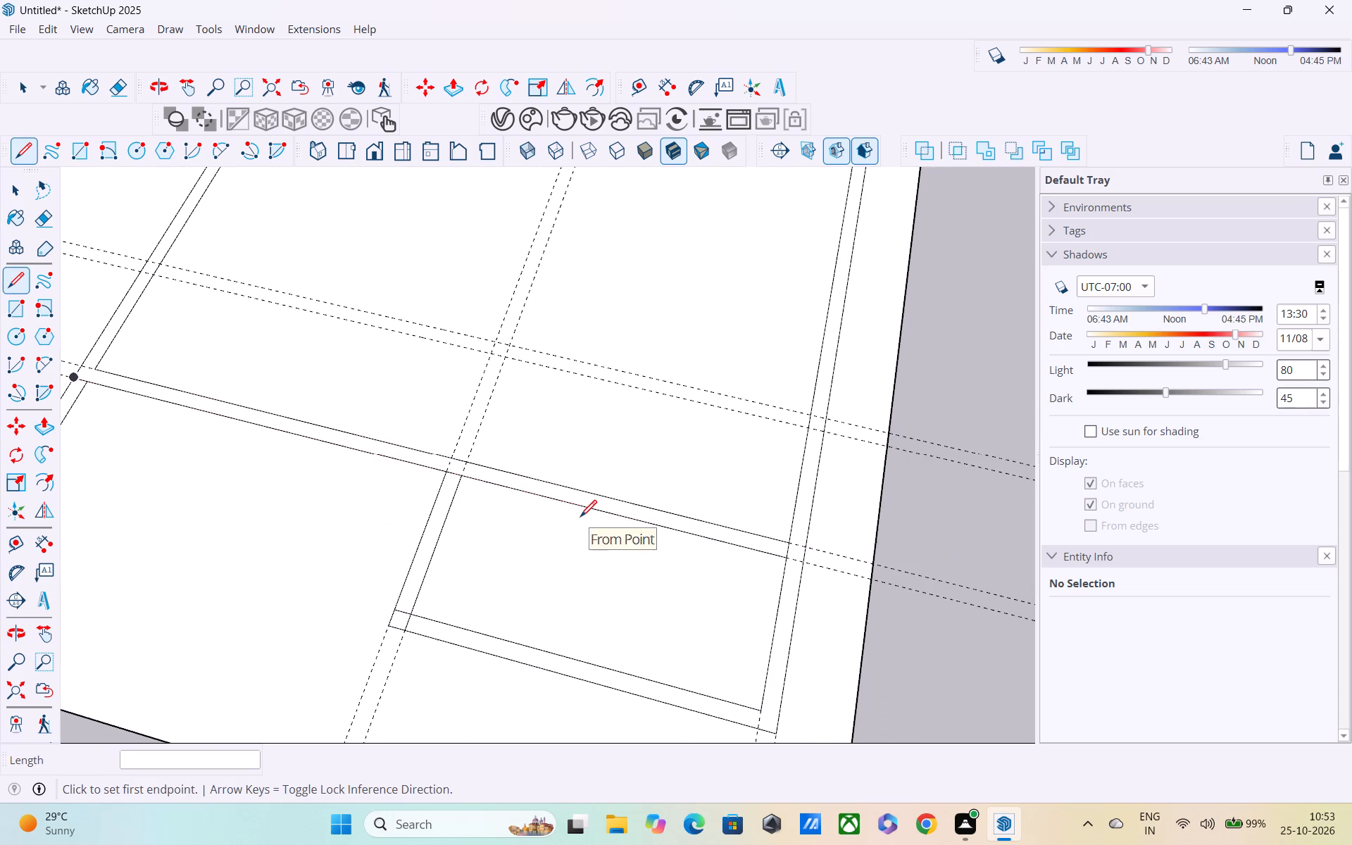
scroll(466, 605, "up", 3)
key("e")
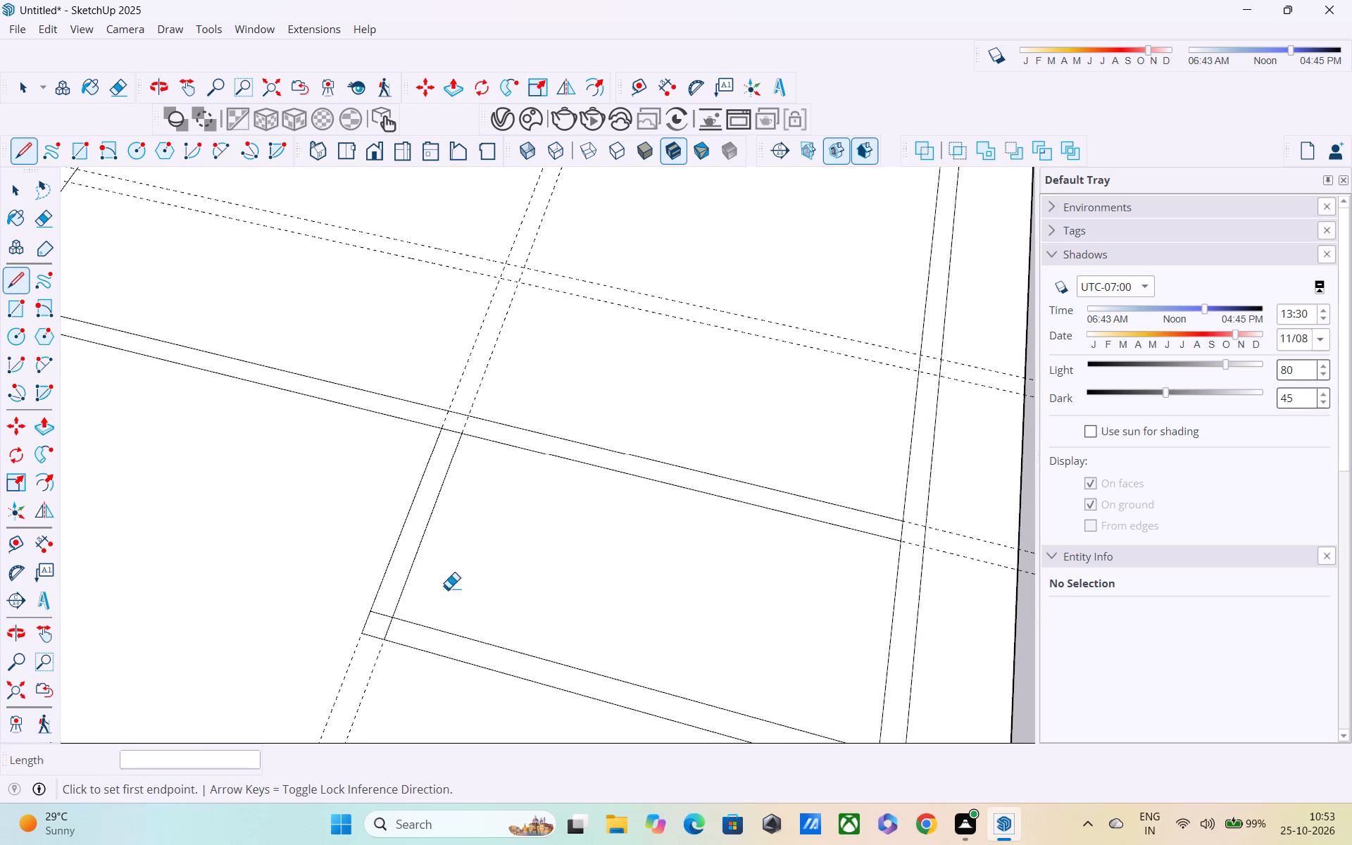
scroll(370, 629, "up", 6)
left_click_drag(390, 595, 397, 644)
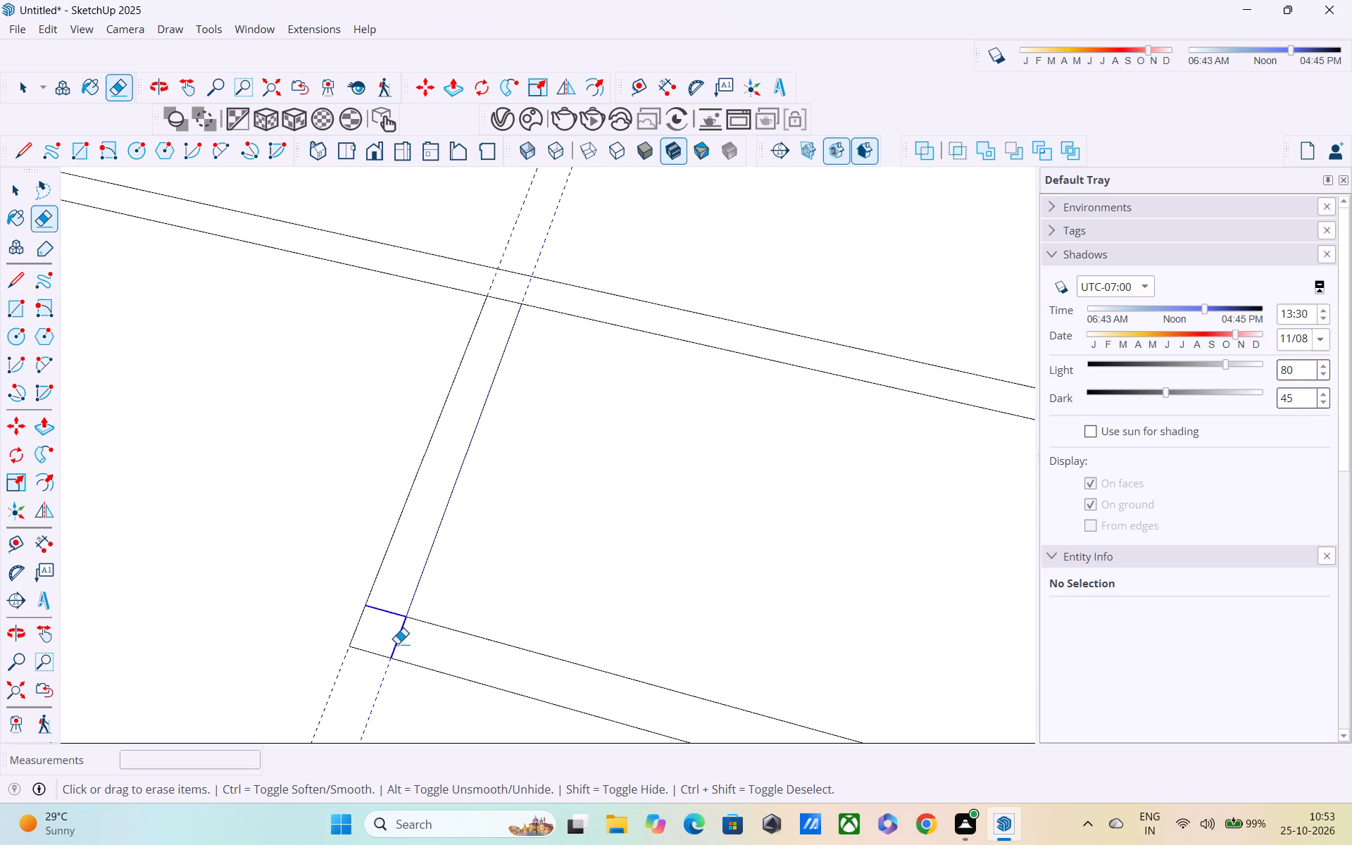
left_click_drag(397, 644, 398, 646)
scroll(404, 635, "down", 5)
scroll(515, 639, "down", 2)
scroll(491, 508, "up", 2)
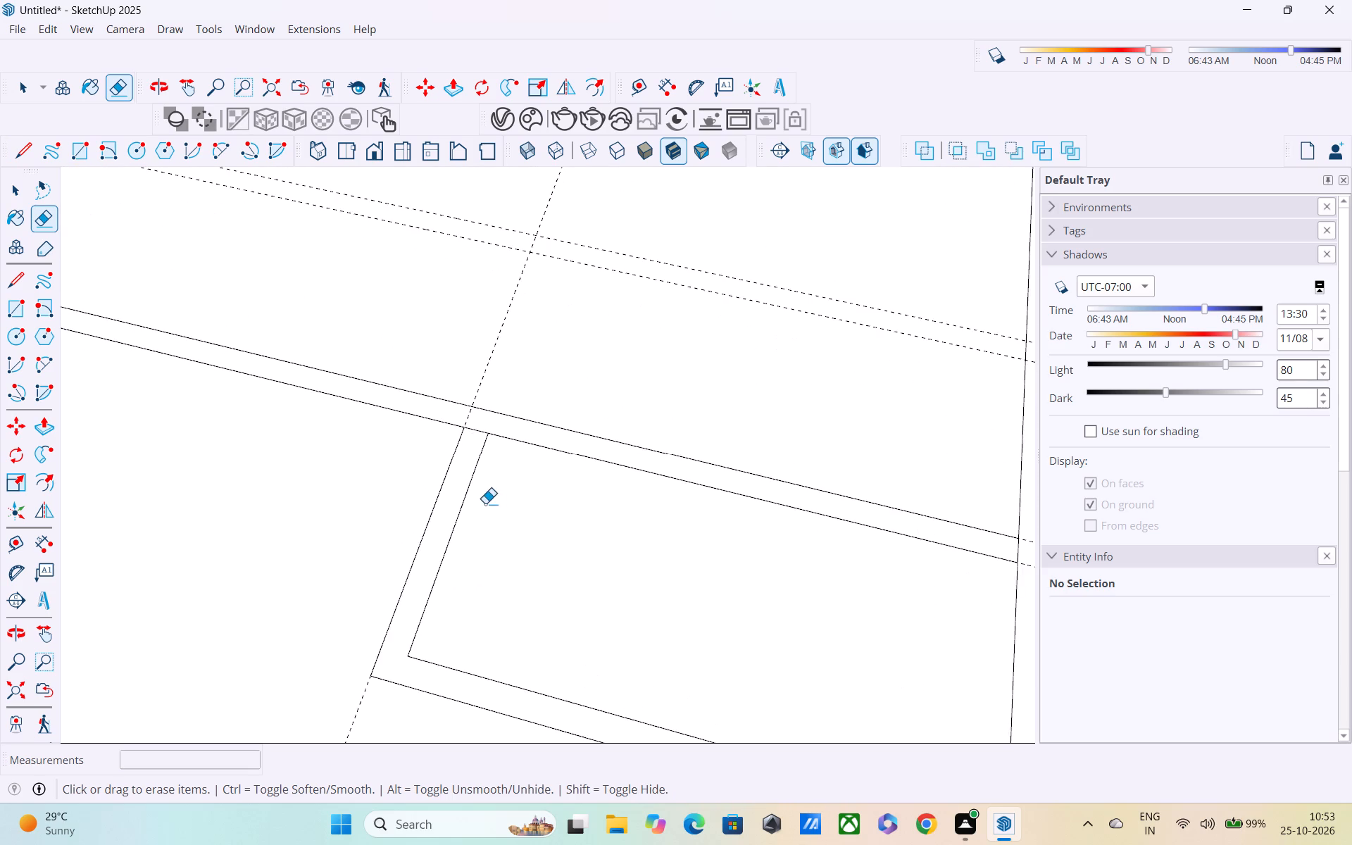
Push/Pull the connected wall outline face, including the small front room's walls, up 10'.
scroll(485, 503, "down", 2)
middle_click_drag(492, 522, 493, 583, "shift")
key("space")
key("p")
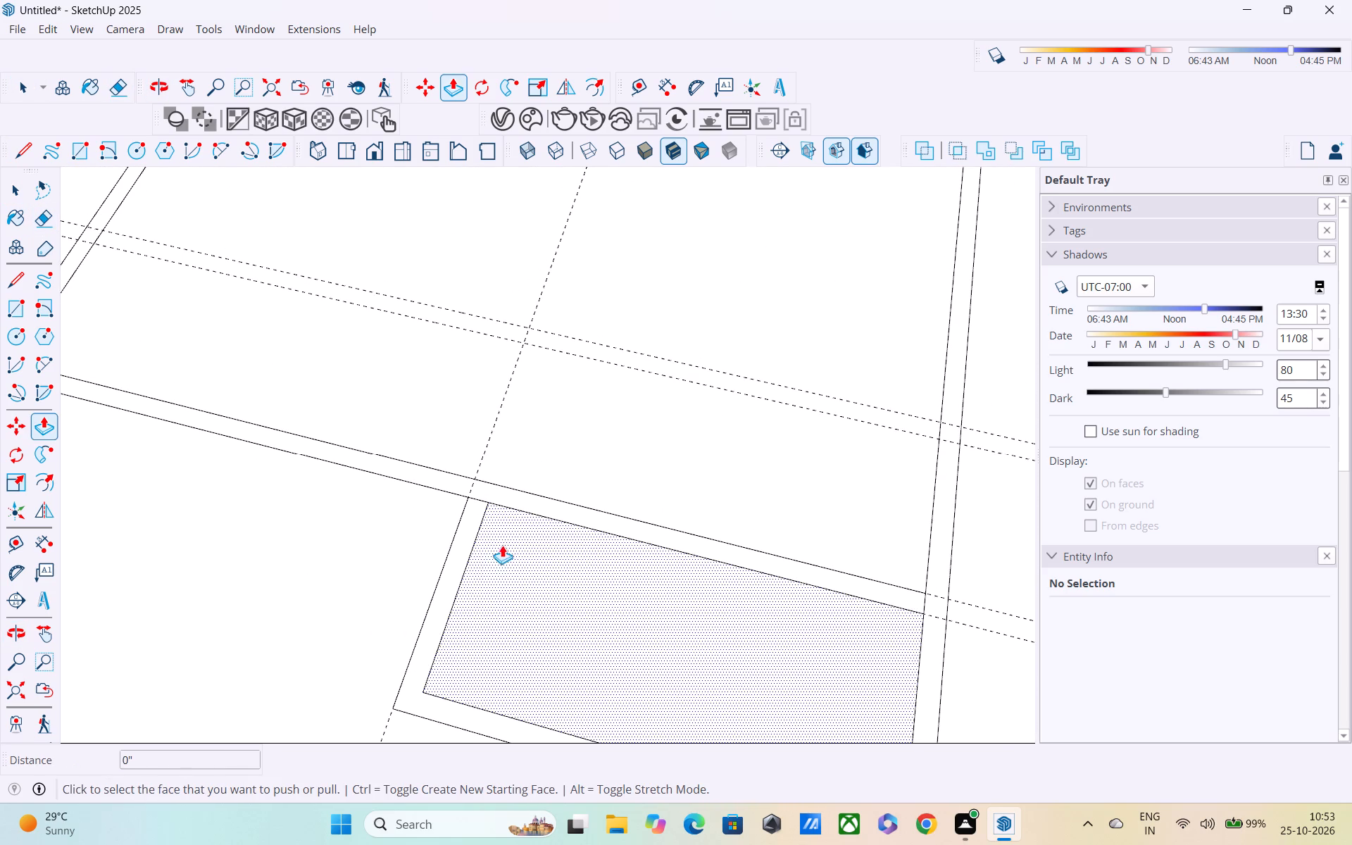
key("Escape")
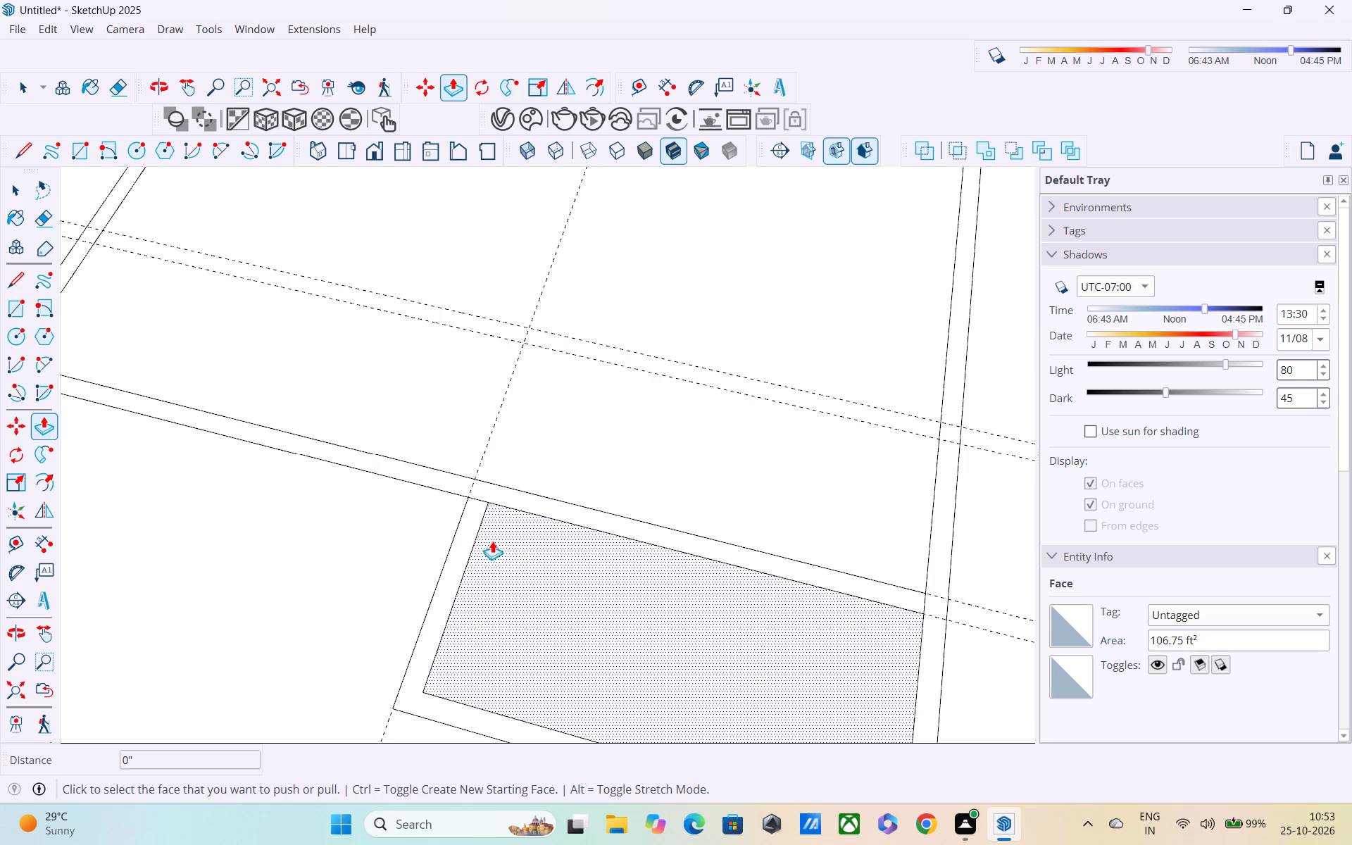
scroll(491, 534, "down", 2)
middle_click_drag(492, 529, 492, 513, "shift")
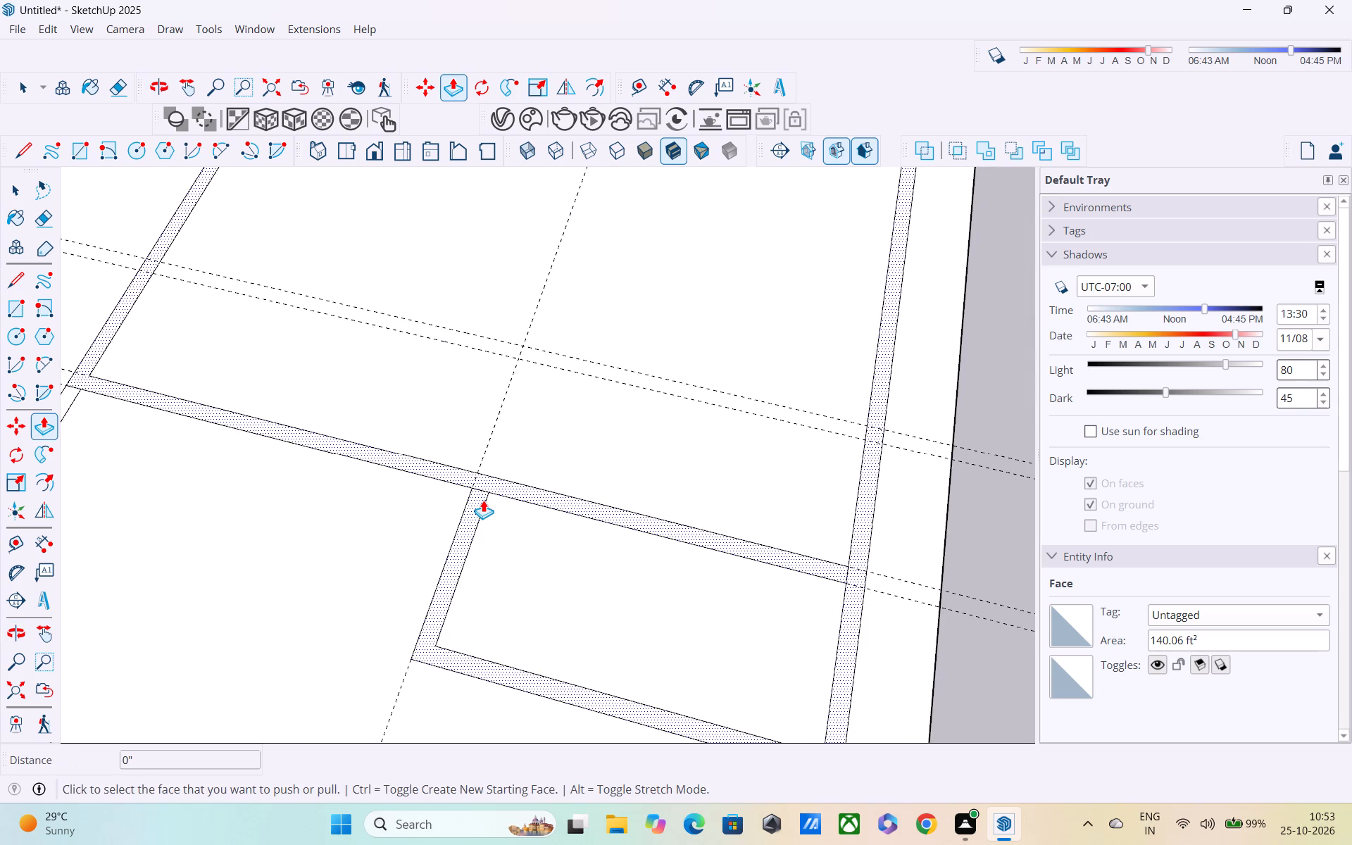
scroll(483, 500, "down", 2)
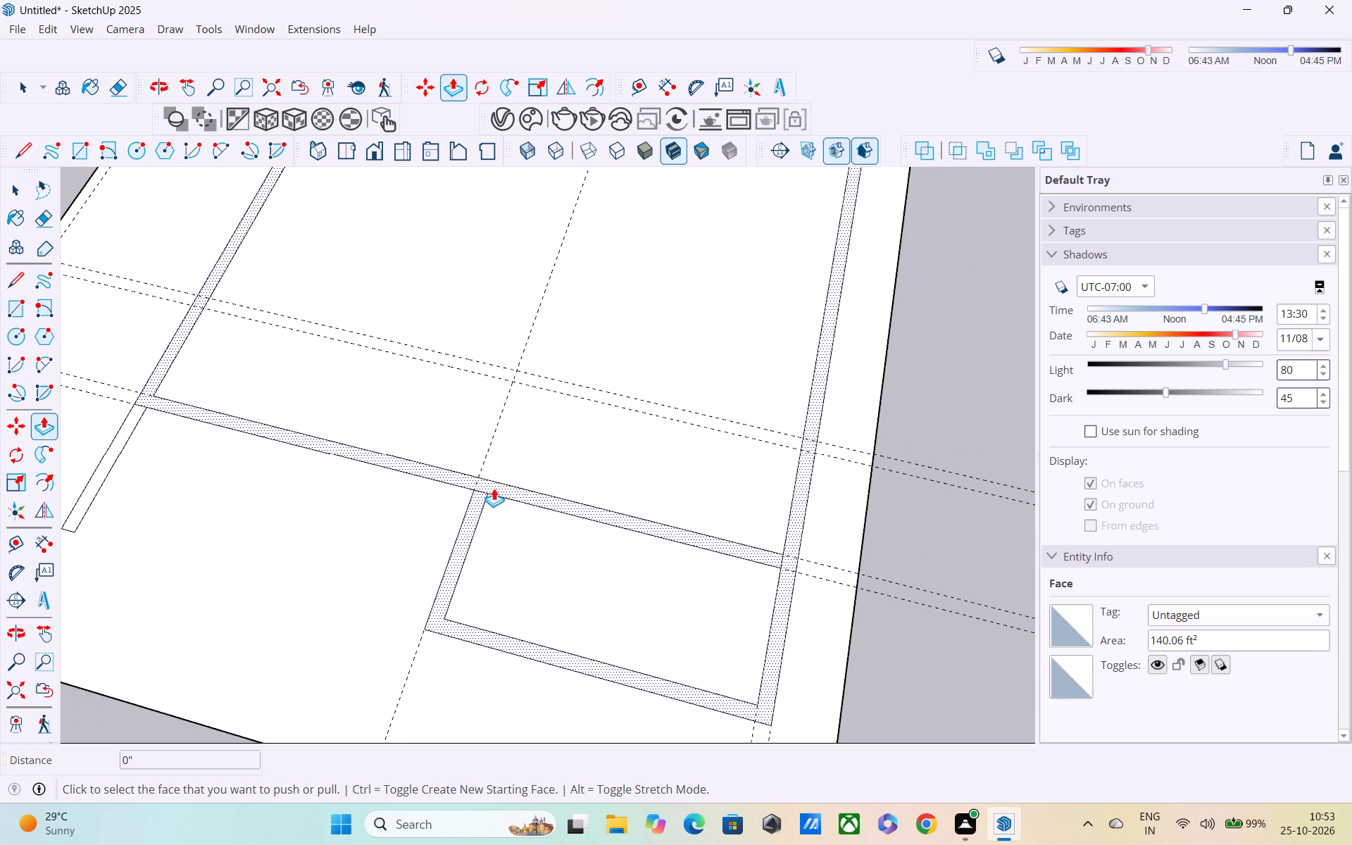
middle_click_drag(497, 494, 506, 575, "shift")
scroll(507, 569, "up", 4)
middle_click_drag(522, 587, 453, 496)
scroll(528, 511, "down", 3)
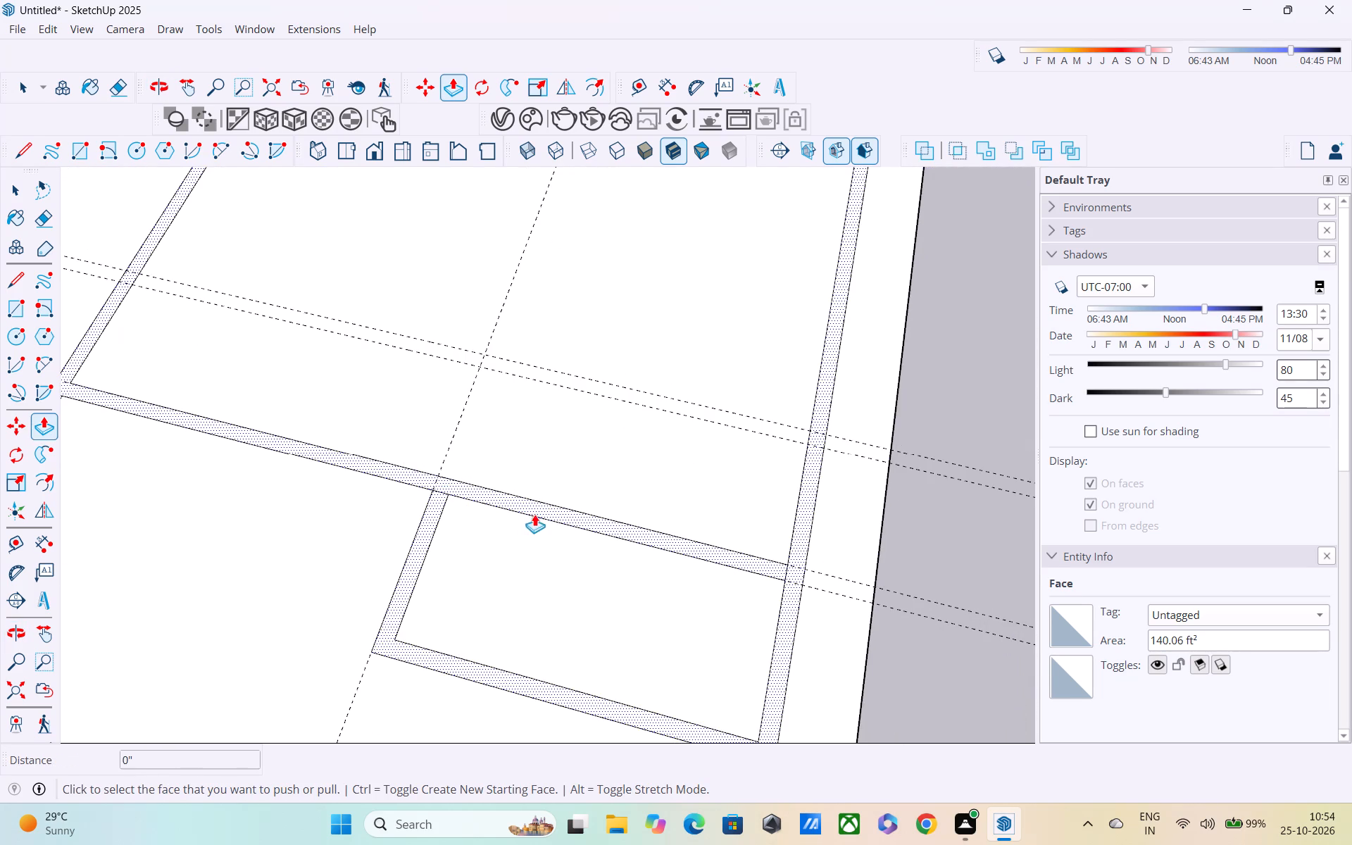
left_click(789, 620)
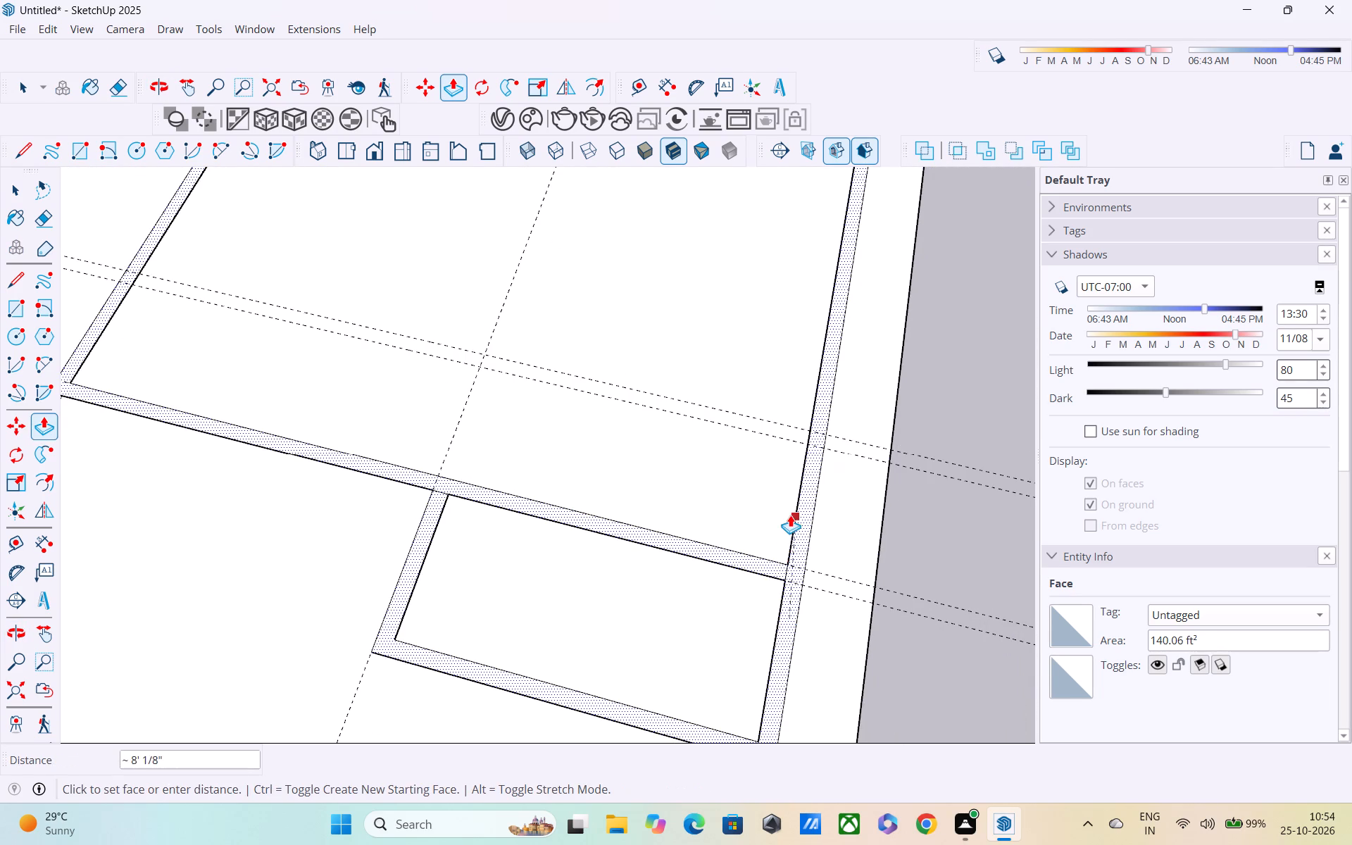
middle_click_drag(788, 507, 812, 433)
middle_click_drag(799, 456, 809, 417)
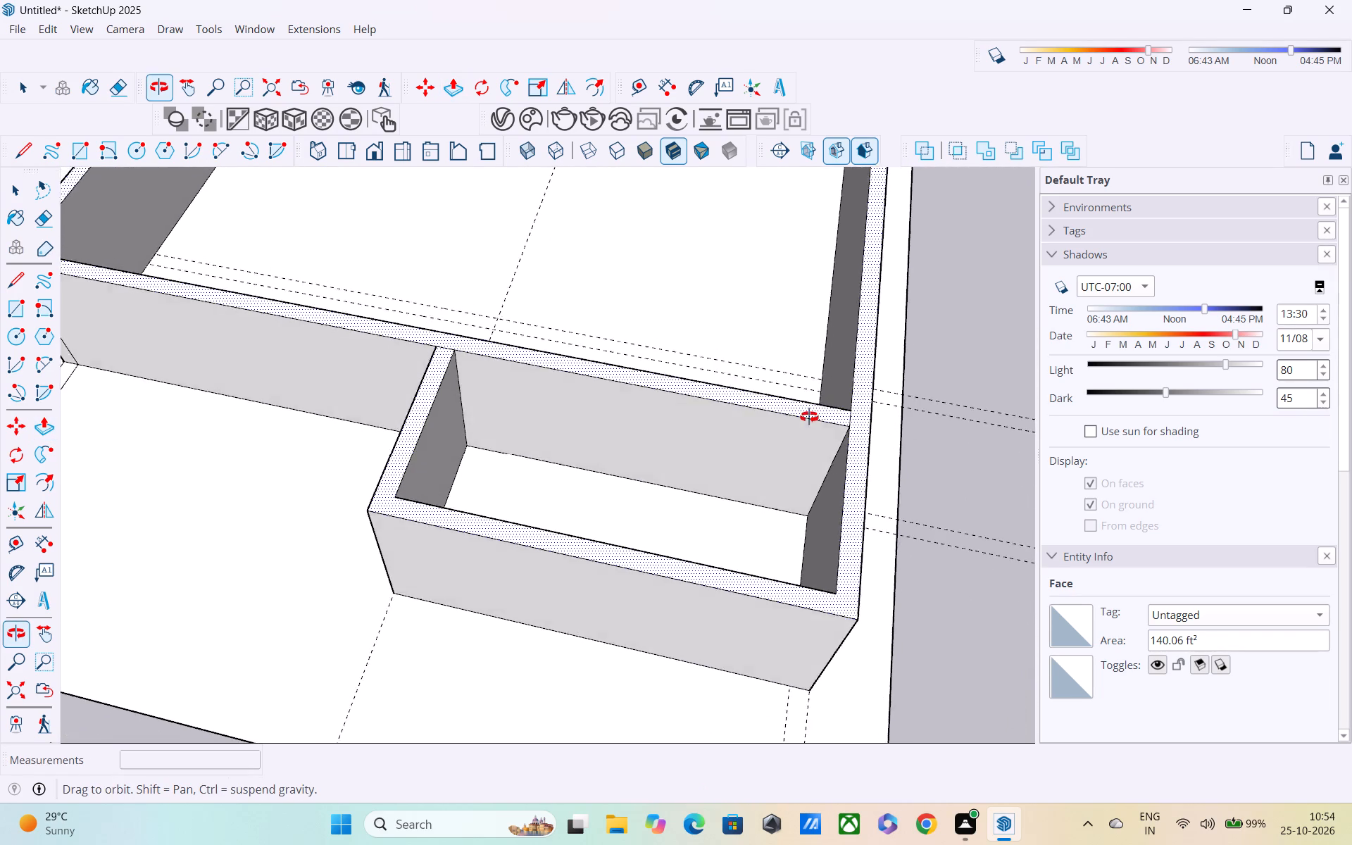
middle_click_drag(809, 417, 851, 399)
middle_click_drag(833, 349, 832, 494, "shift")
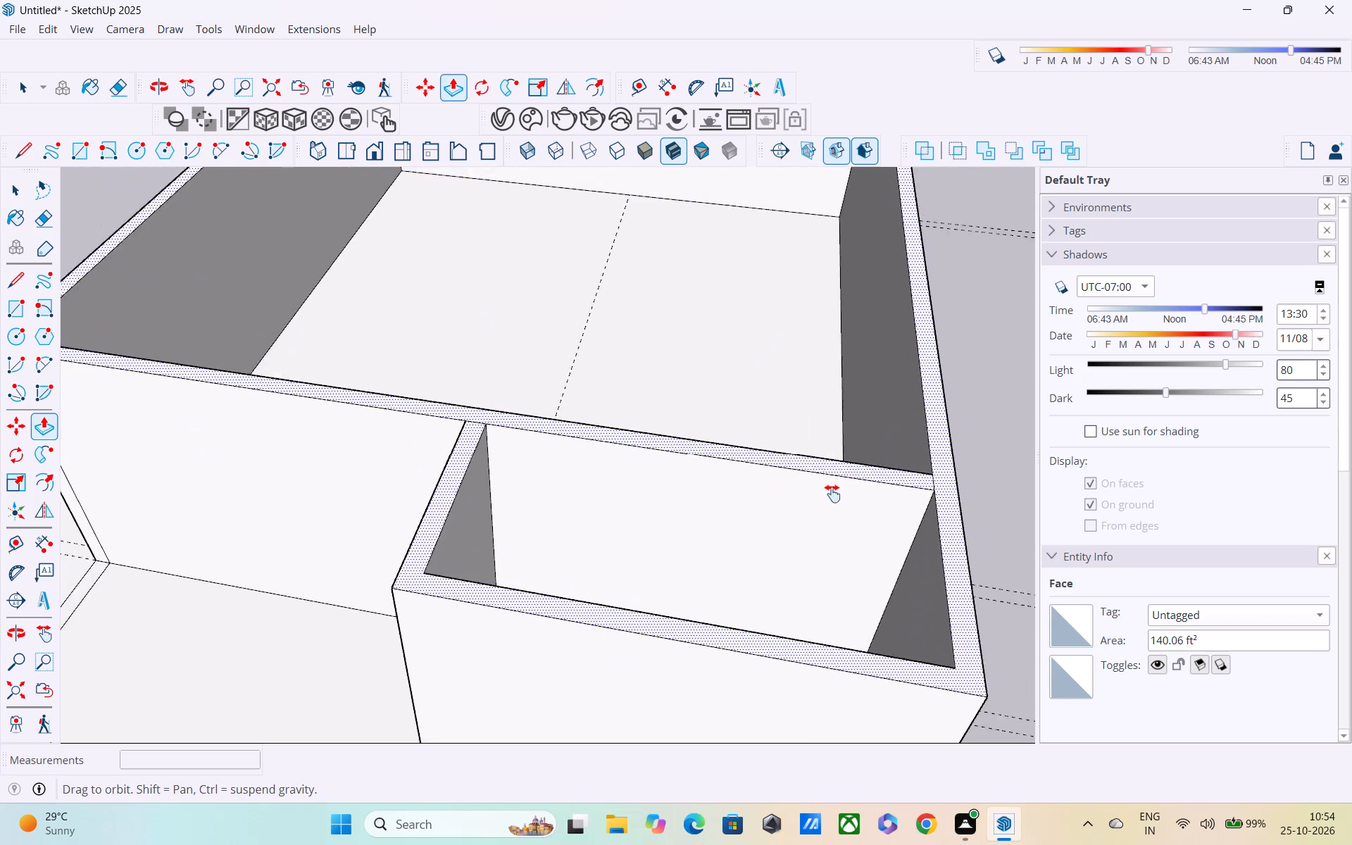
middle_click_drag(832, 494, 827, 418, "shift")
type("10'")
key("Return")
Mark off a 10" by 9" post footprint at the free end of the left wall's remaining flat strip.
scroll(801, 389, "down", 3)
middle_click_drag(714, 481, 708, 332)
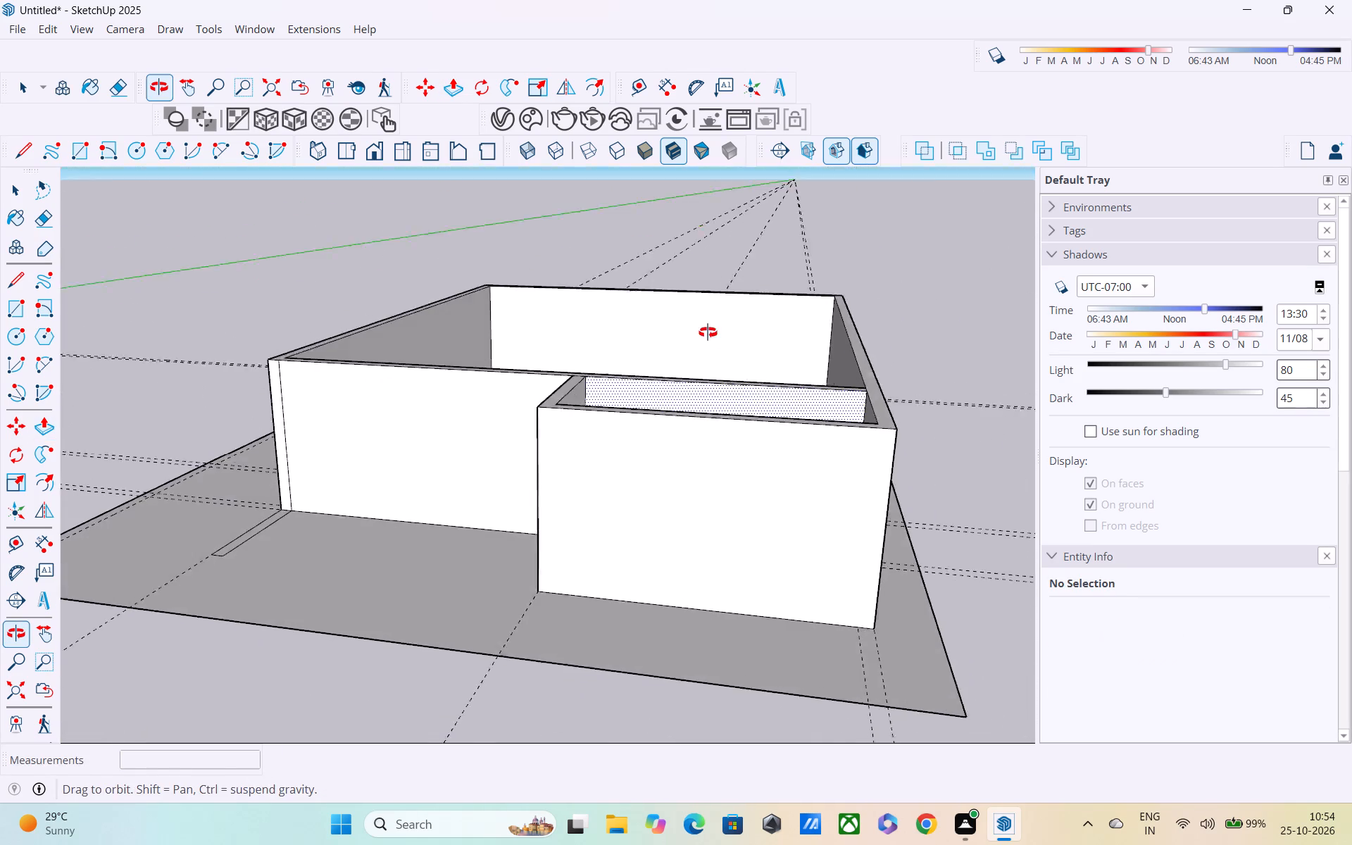
middle_click_drag(708, 332, 711, 322)
middle_click_drag(573, 538, 561, 563)
scroll(568, 563, "up", 1)
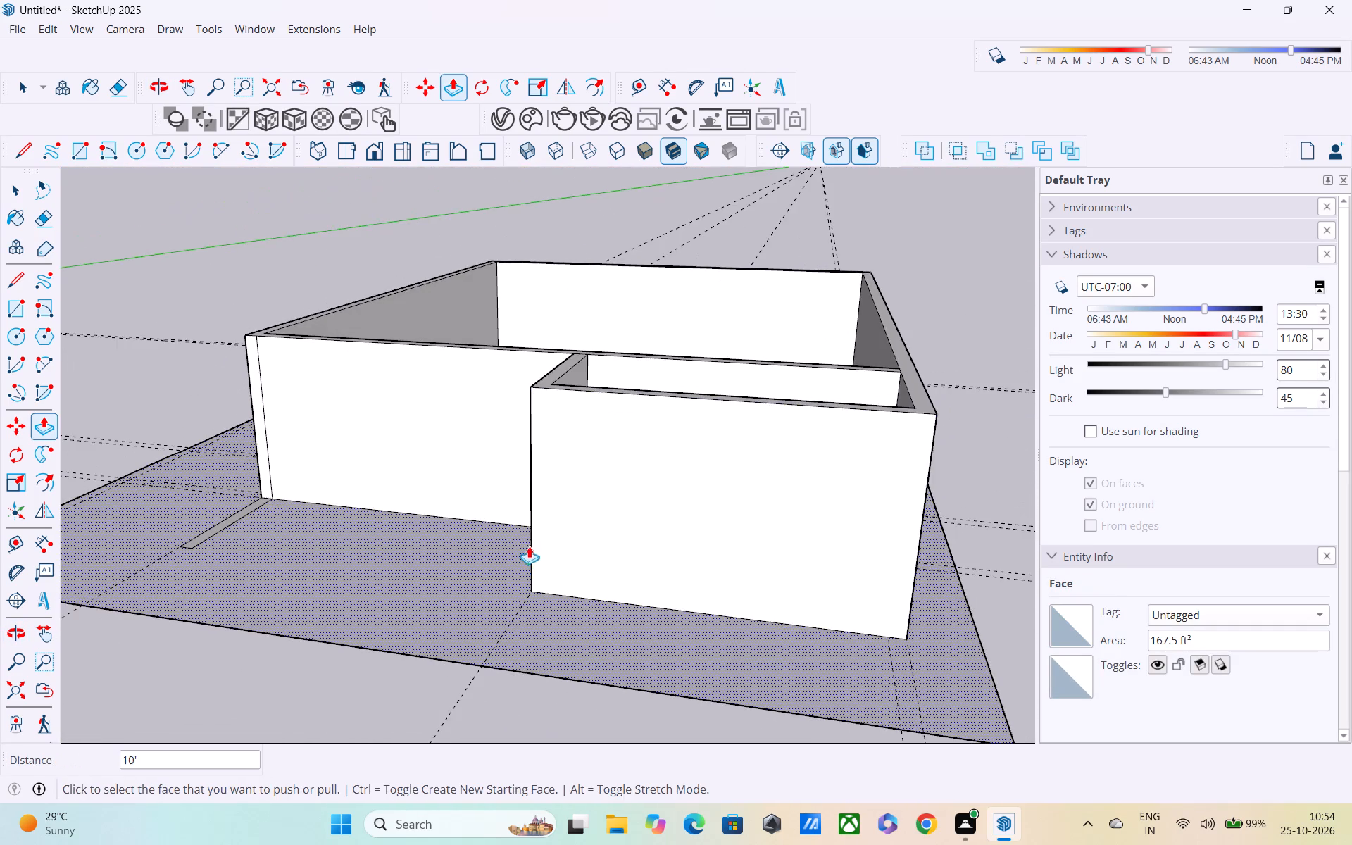
scroll(530, 545, "up", 3)
middle_click_drag(564, 546, 671, 734)
scroll(607, 601, "down", 4)
middle_click_drag(625, 582, 469, 583)
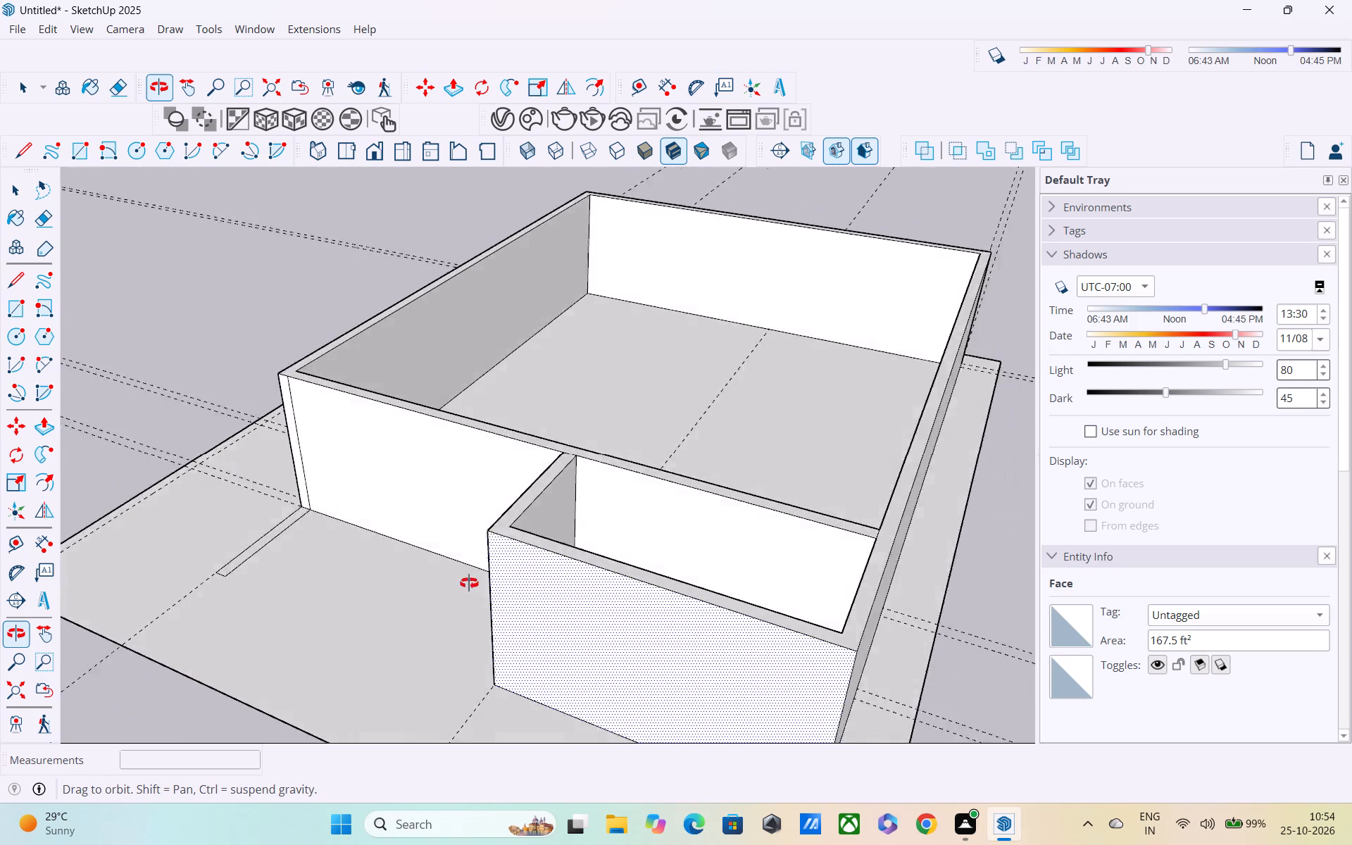
middle_click_drag(469, 583, 537, 552)
scroll(255, 600, "up", 3)
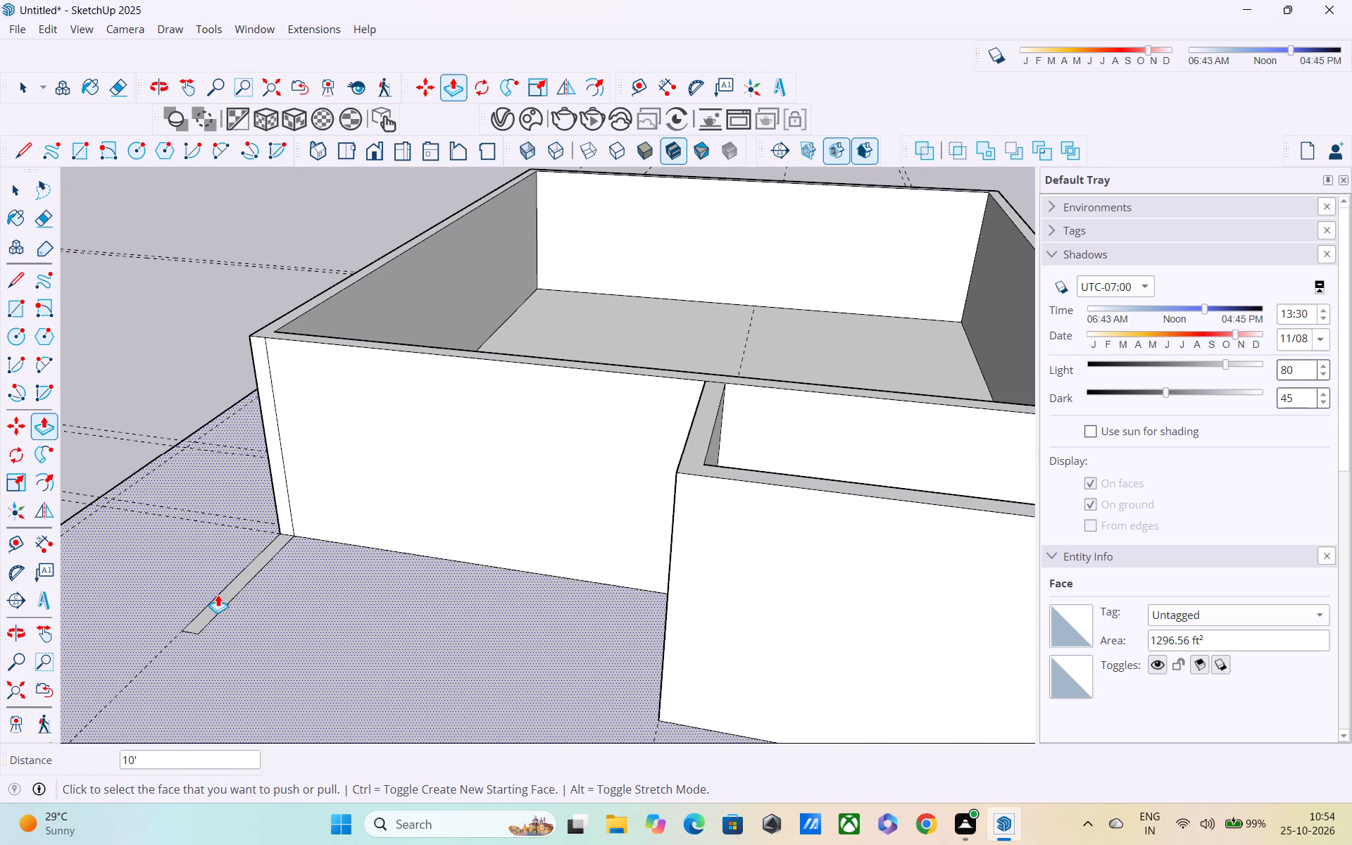
key("space")
key("l")
scroll(170, 627, "up", 4)
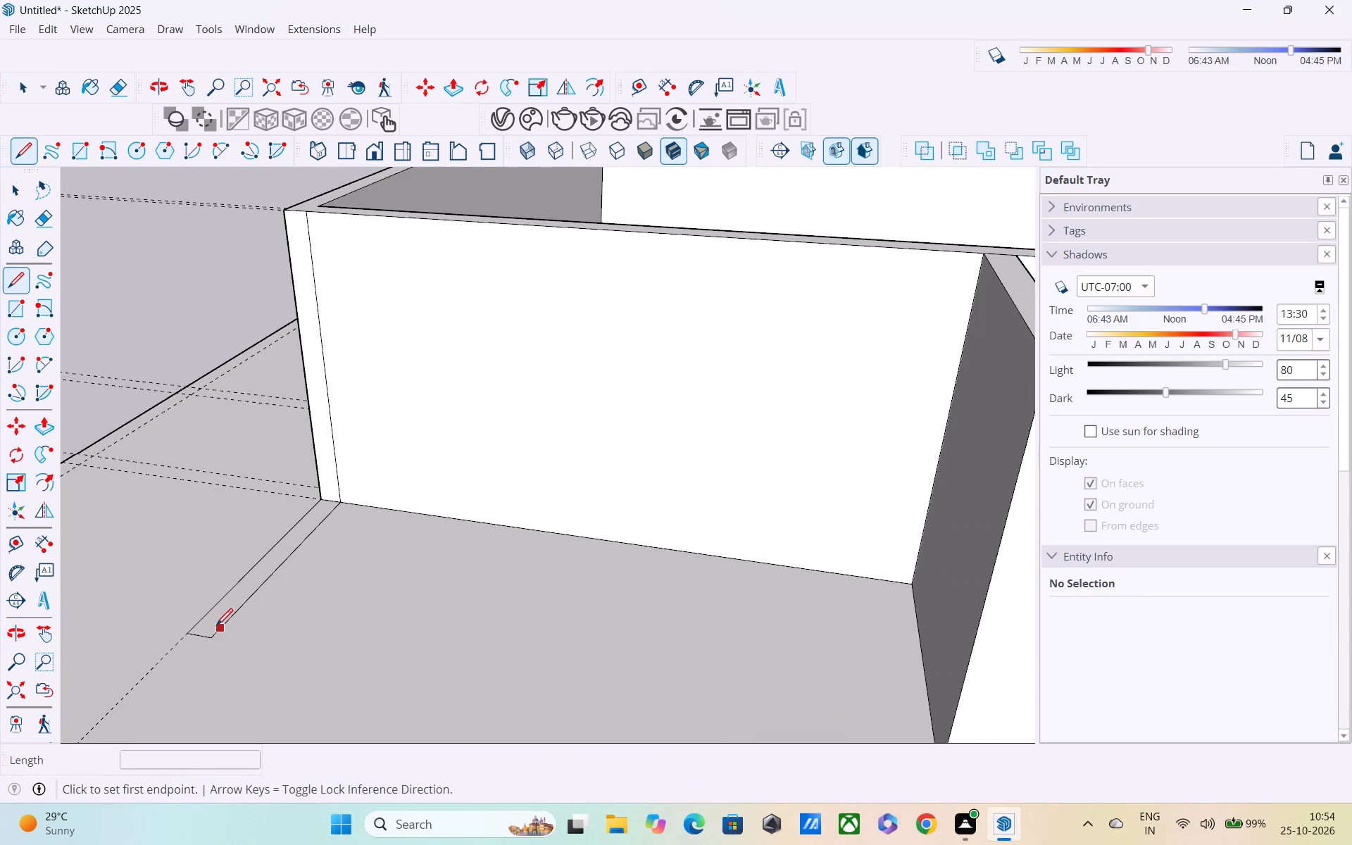
left_click(190, 632)
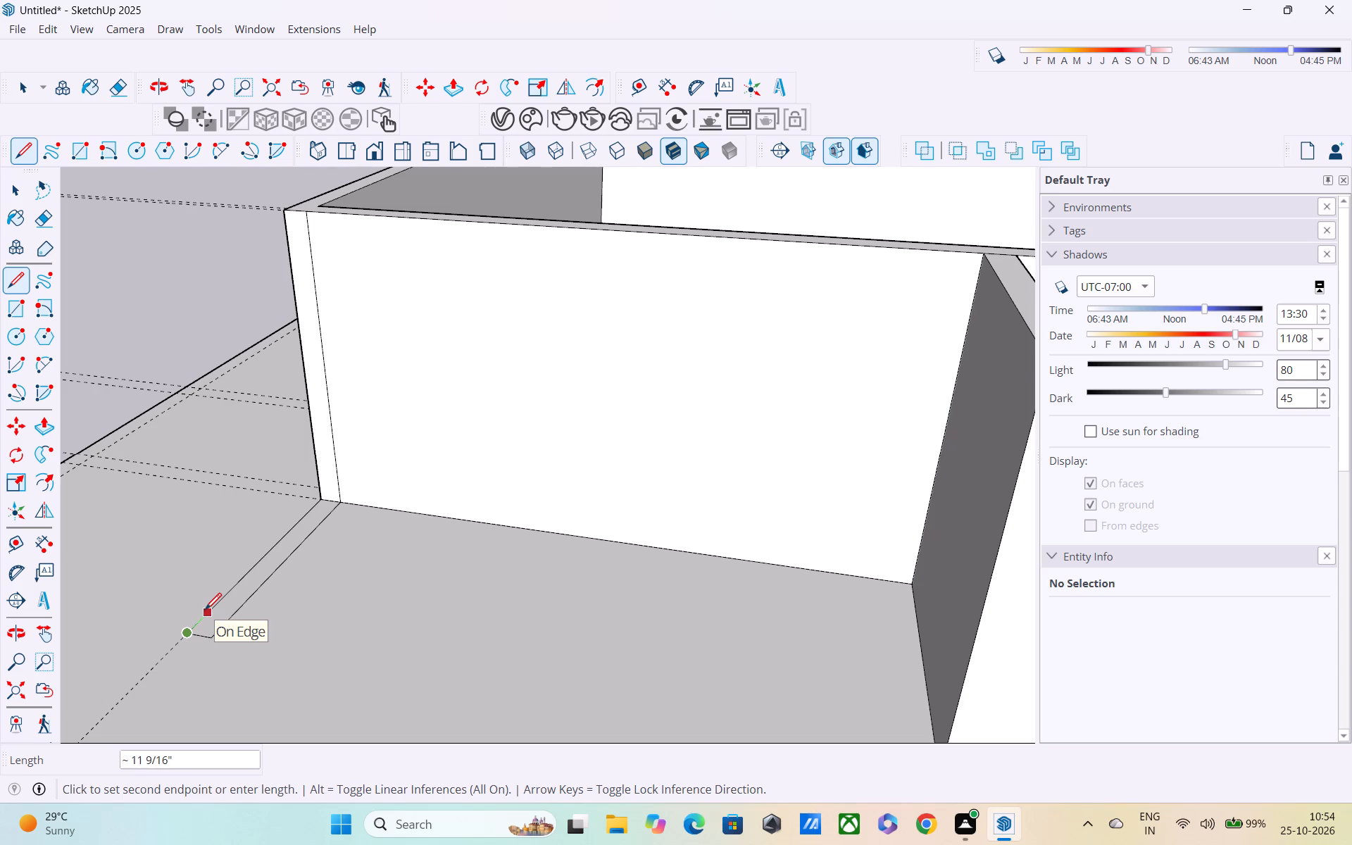
type("10\"")
key("Return")
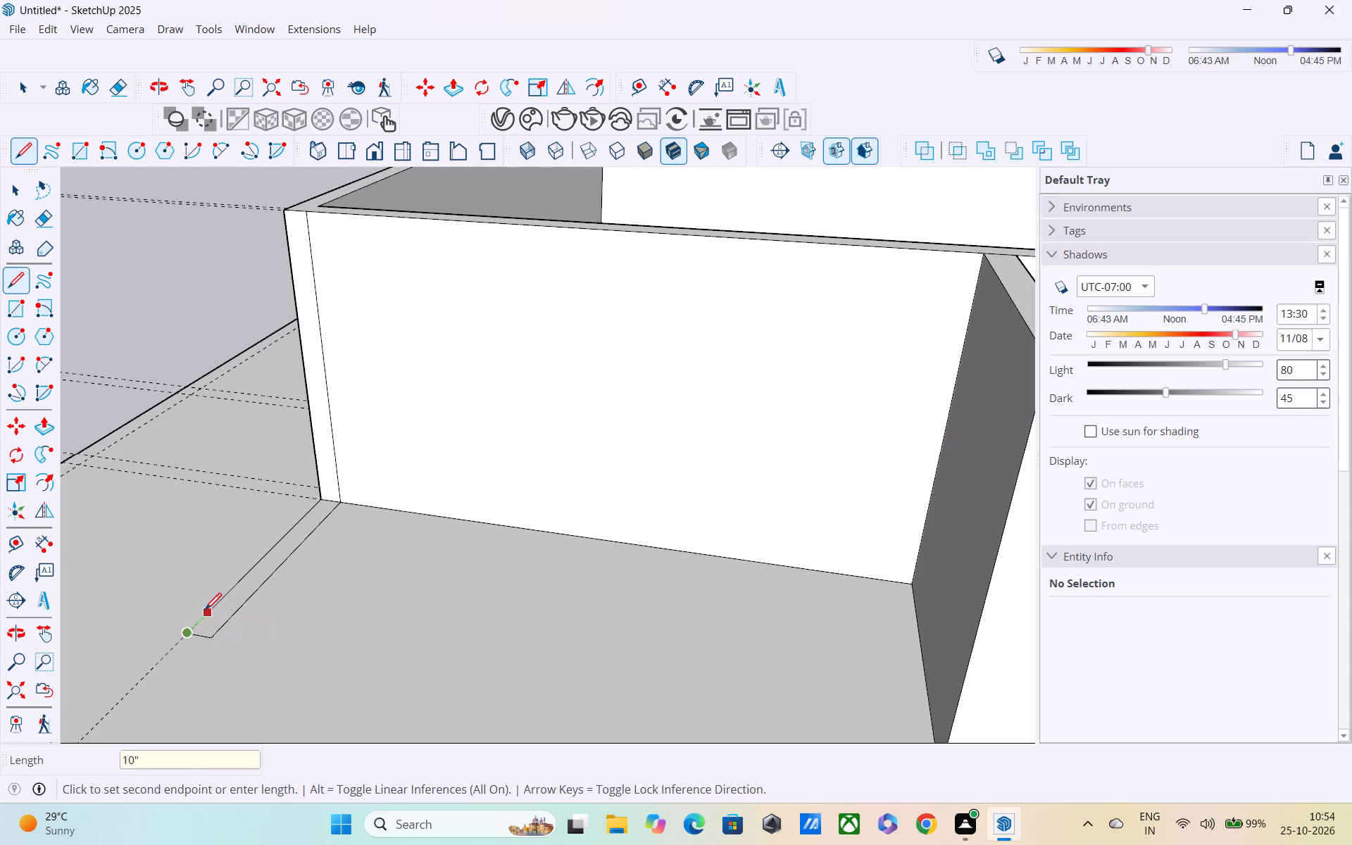
left_click(209, 618)
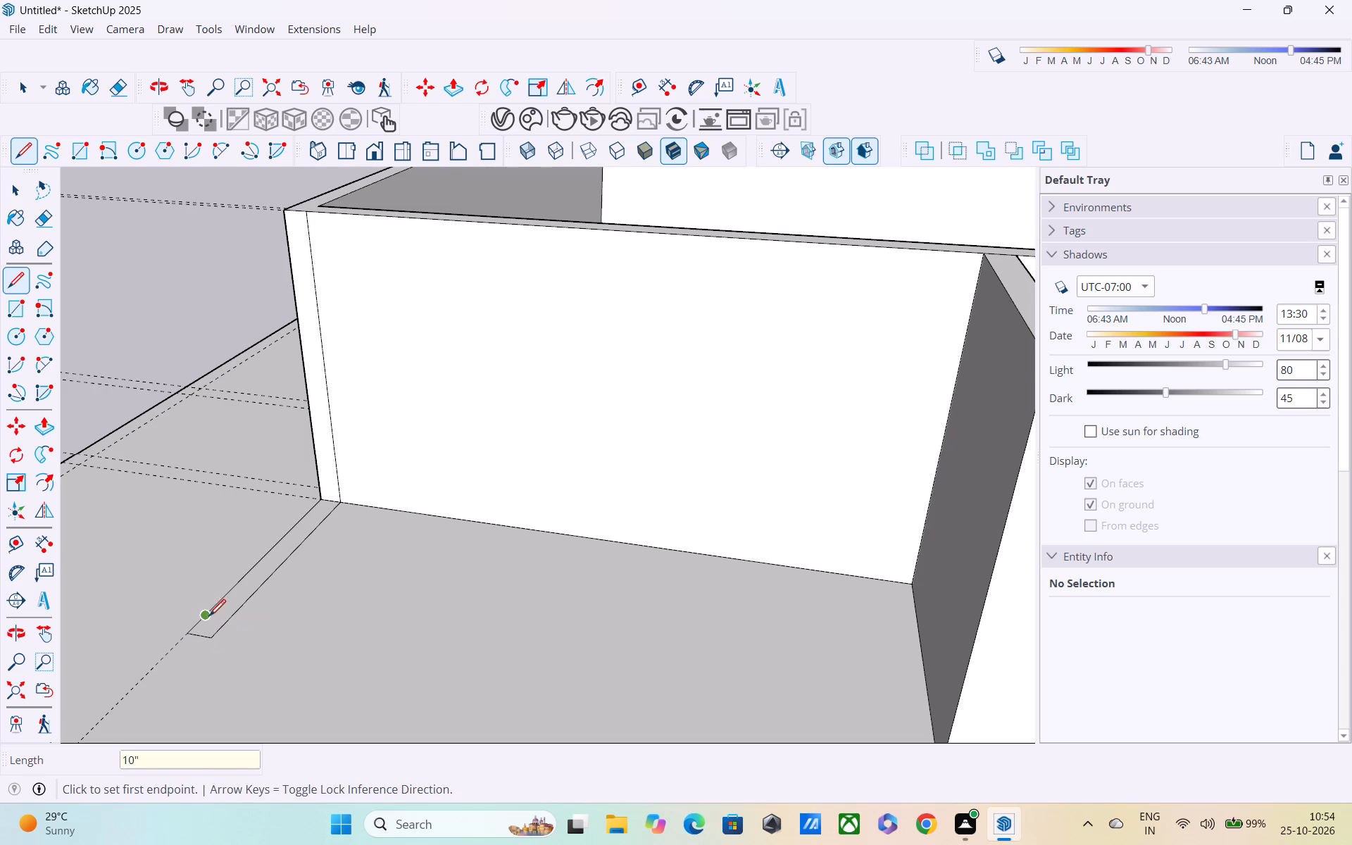
left_click(225, 623)
left_click(215, 641)
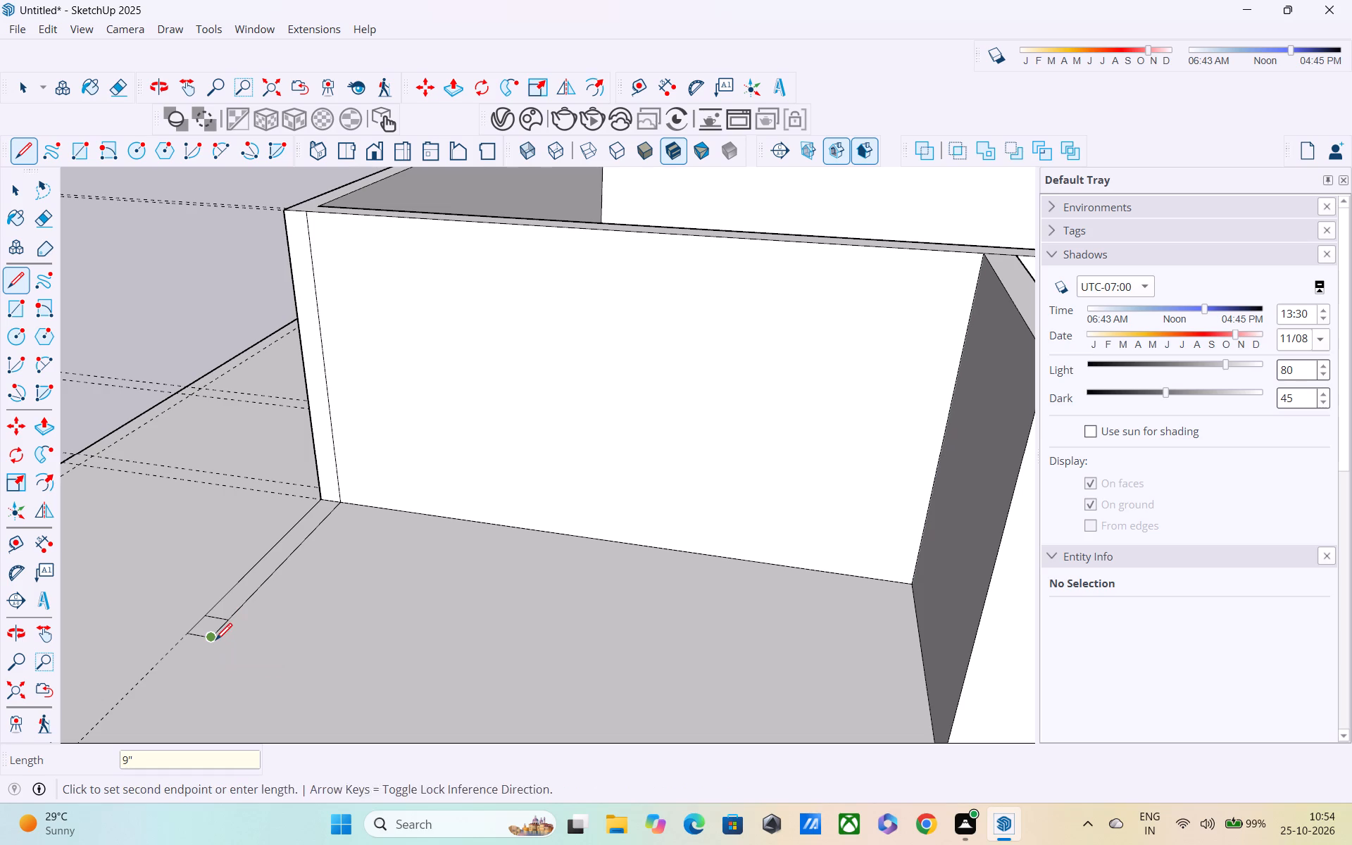
left_click(189, 637)
Push/Pull the post footprint up 10' to match the top of the walls.
key("space")
key("p")
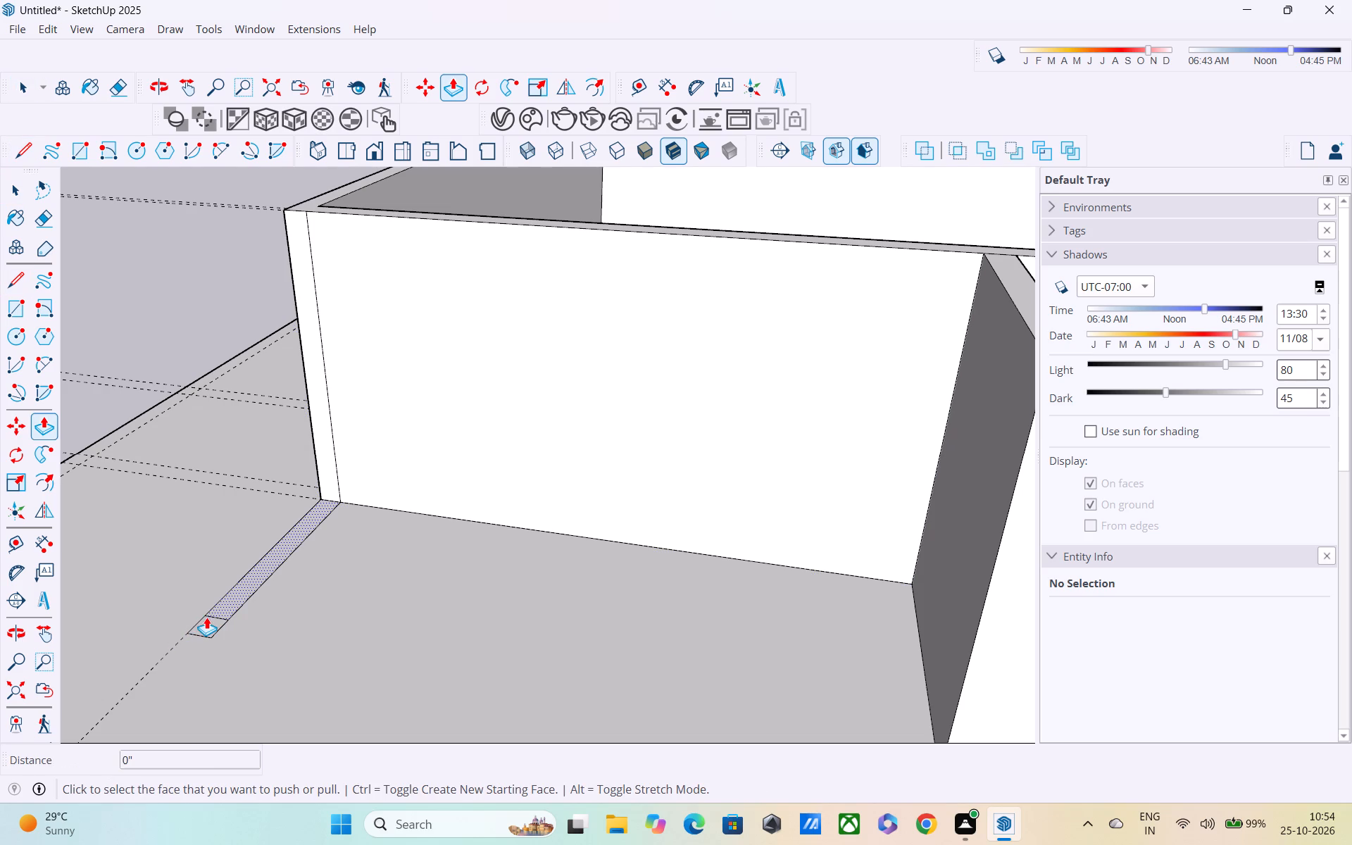
left_click(204, 622)
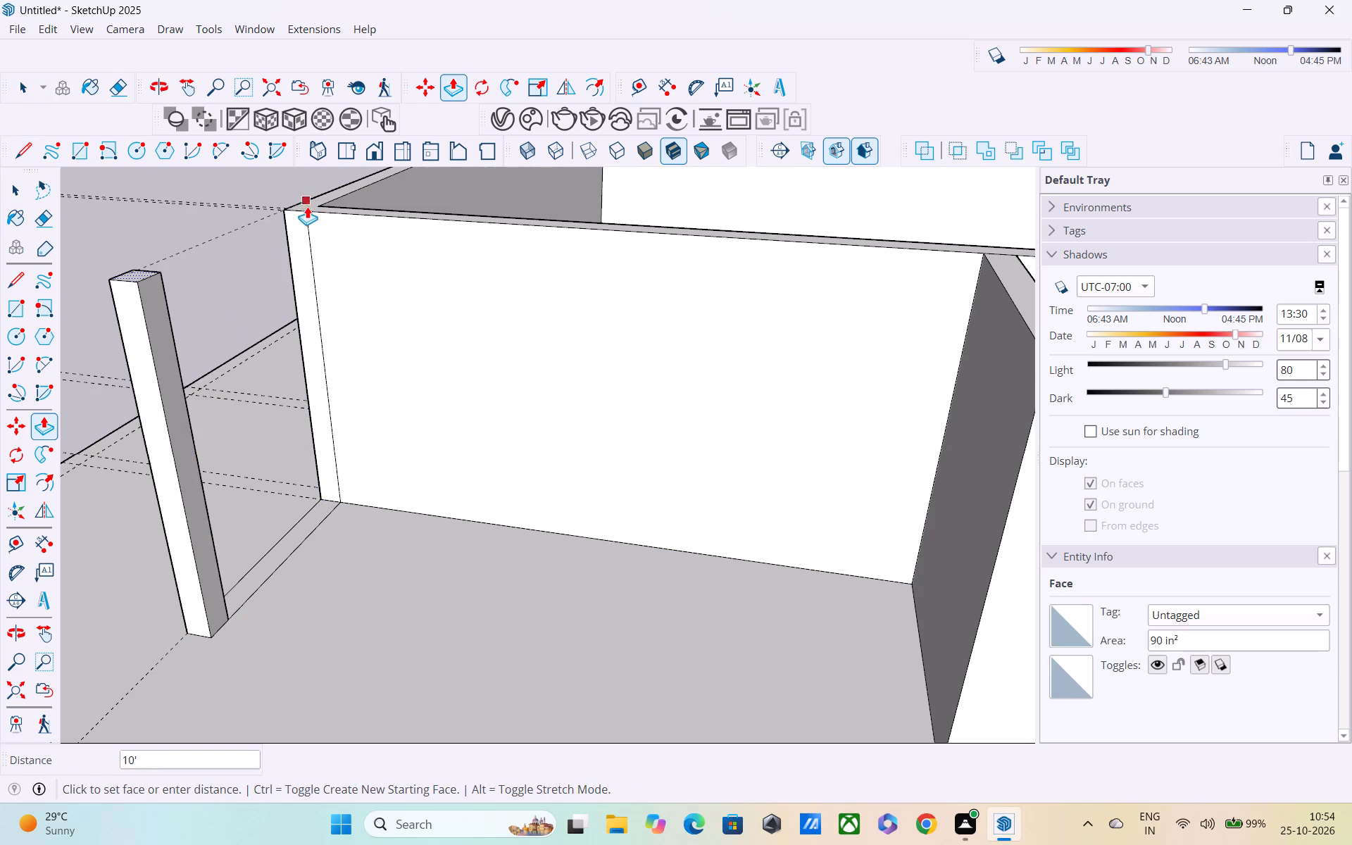
left_click(303, 209)
Delete all the guides running lengthwise through the plan.
middle_click_drag(230, 359, 352, 275)
scroll(353, 273, "down", 7)
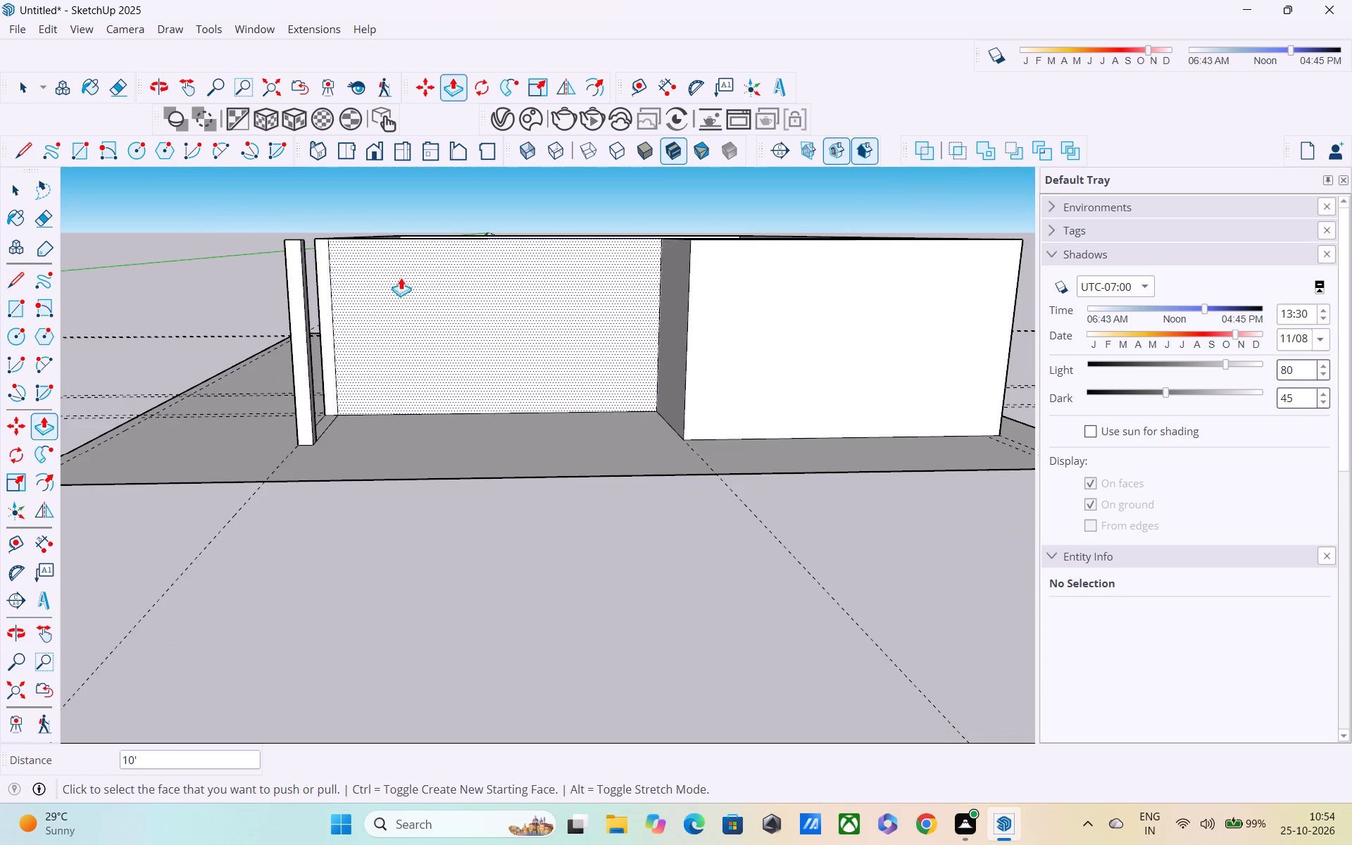
scroll(417, 285, "down", 1)
middle_click_drag(481, 298, 641, 398)
scroll(641, 368, "down", 5)
scroll(665, 385, "up", 1)
middle_click_drag(665, 385, 598, 337)
scroll(597, 337, "down", 4)
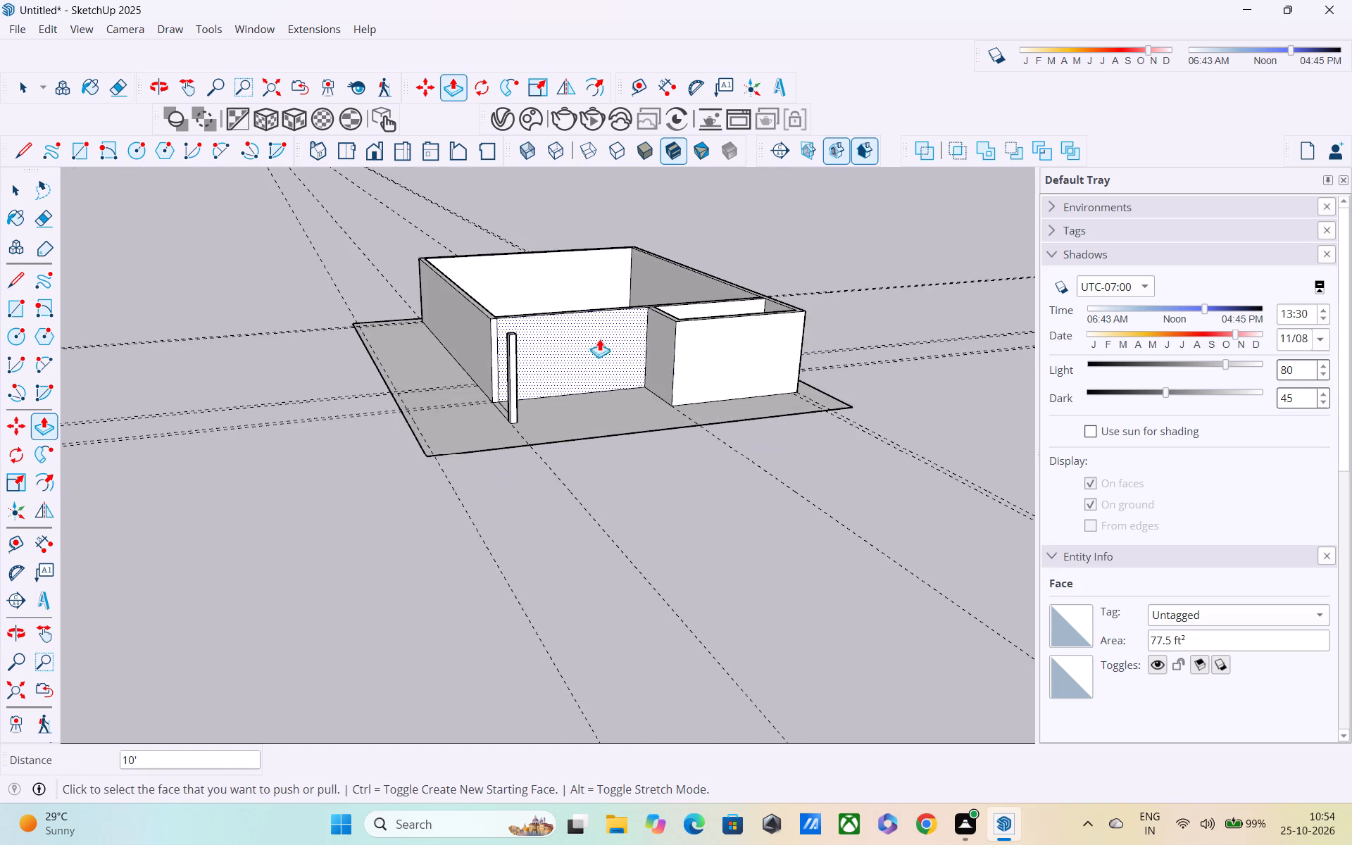
middle_click_drag(689, 382, 530, 526, "shift")
middle_click_drag(539, 475, 368, 523)
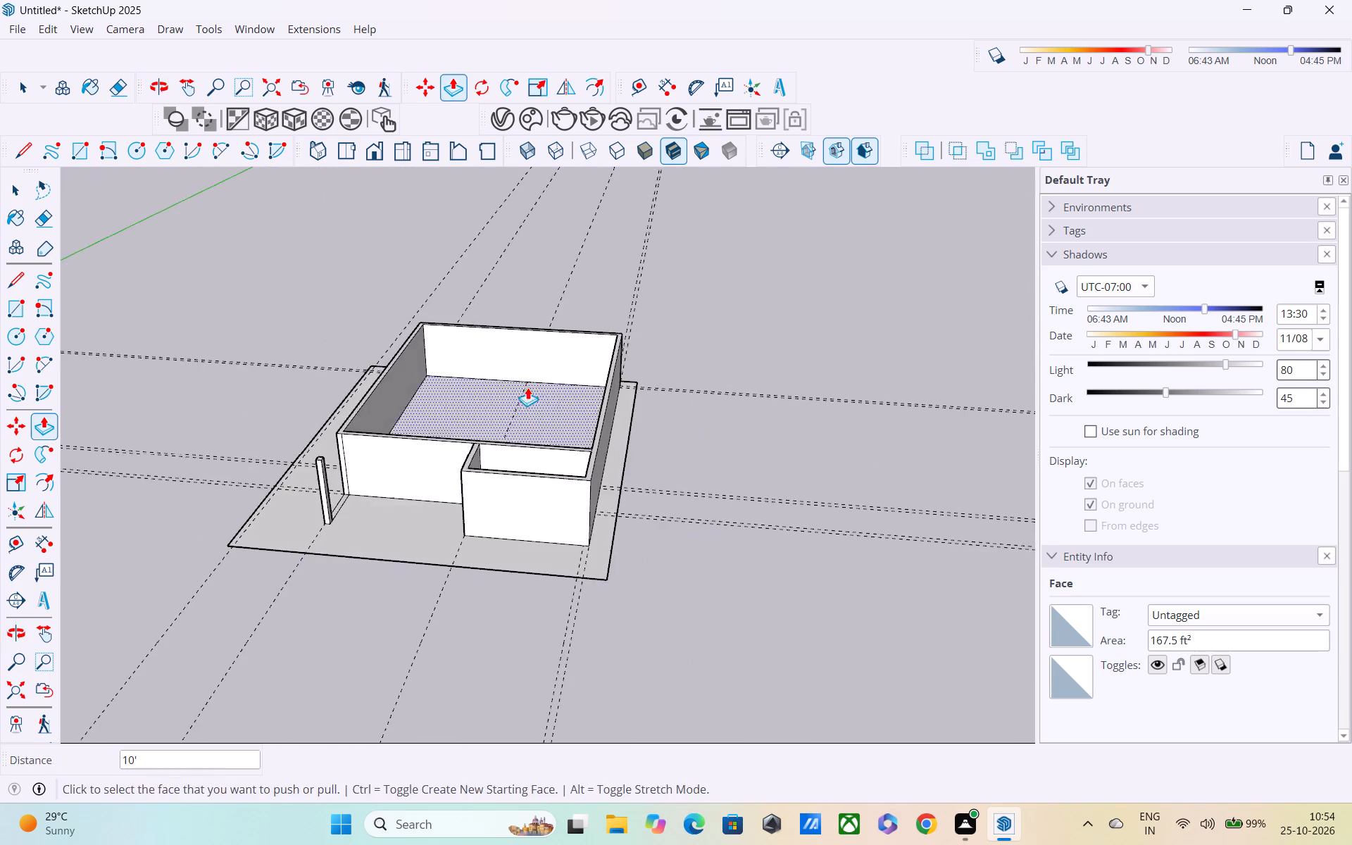
middle_click_drag(533, 390, 763, 600, "shift")
key("space")
left_click_drag(831, 308, 583, 402)
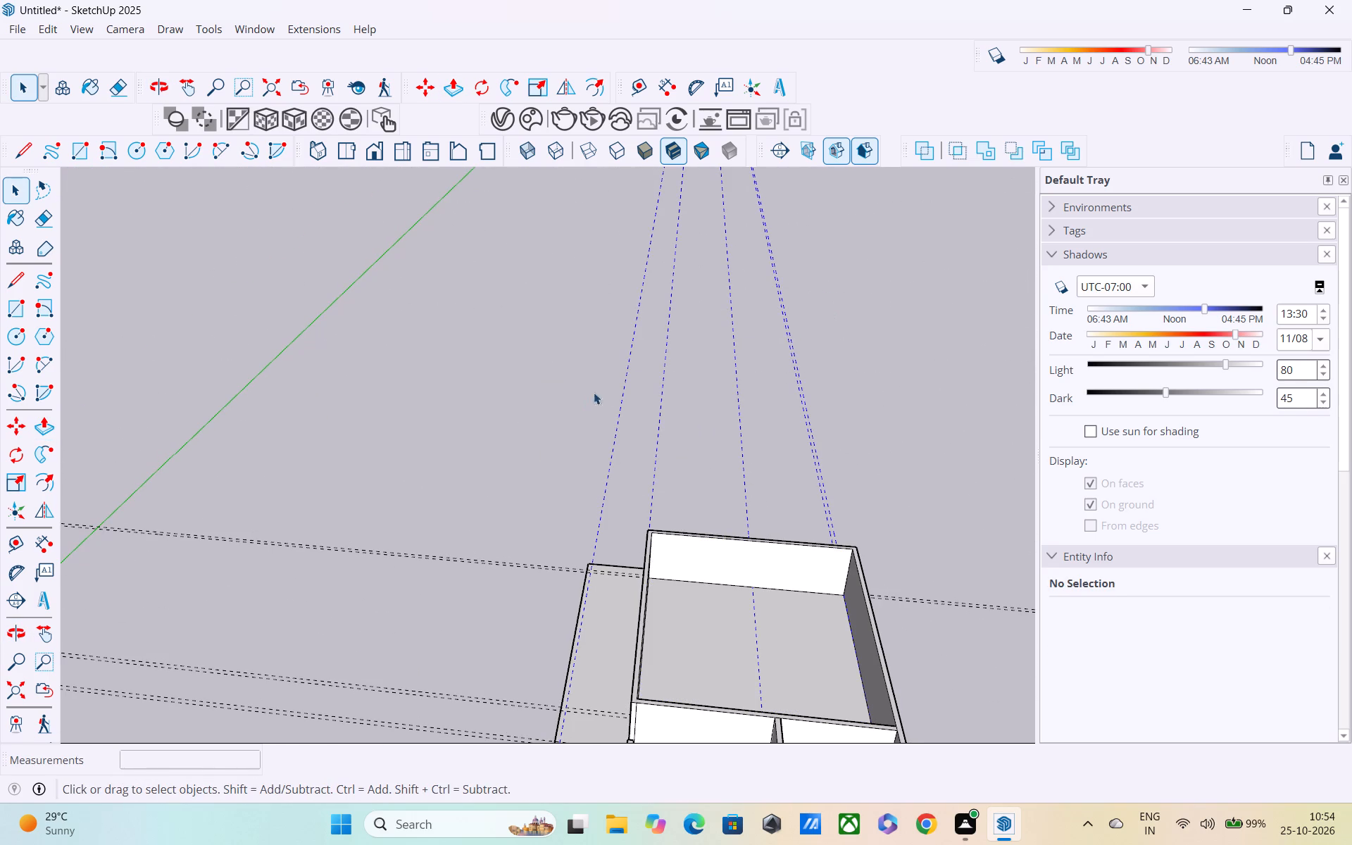
key("Delete")
Delete the remaining crosswise guides.
scroll(703, 368, "down", 6)
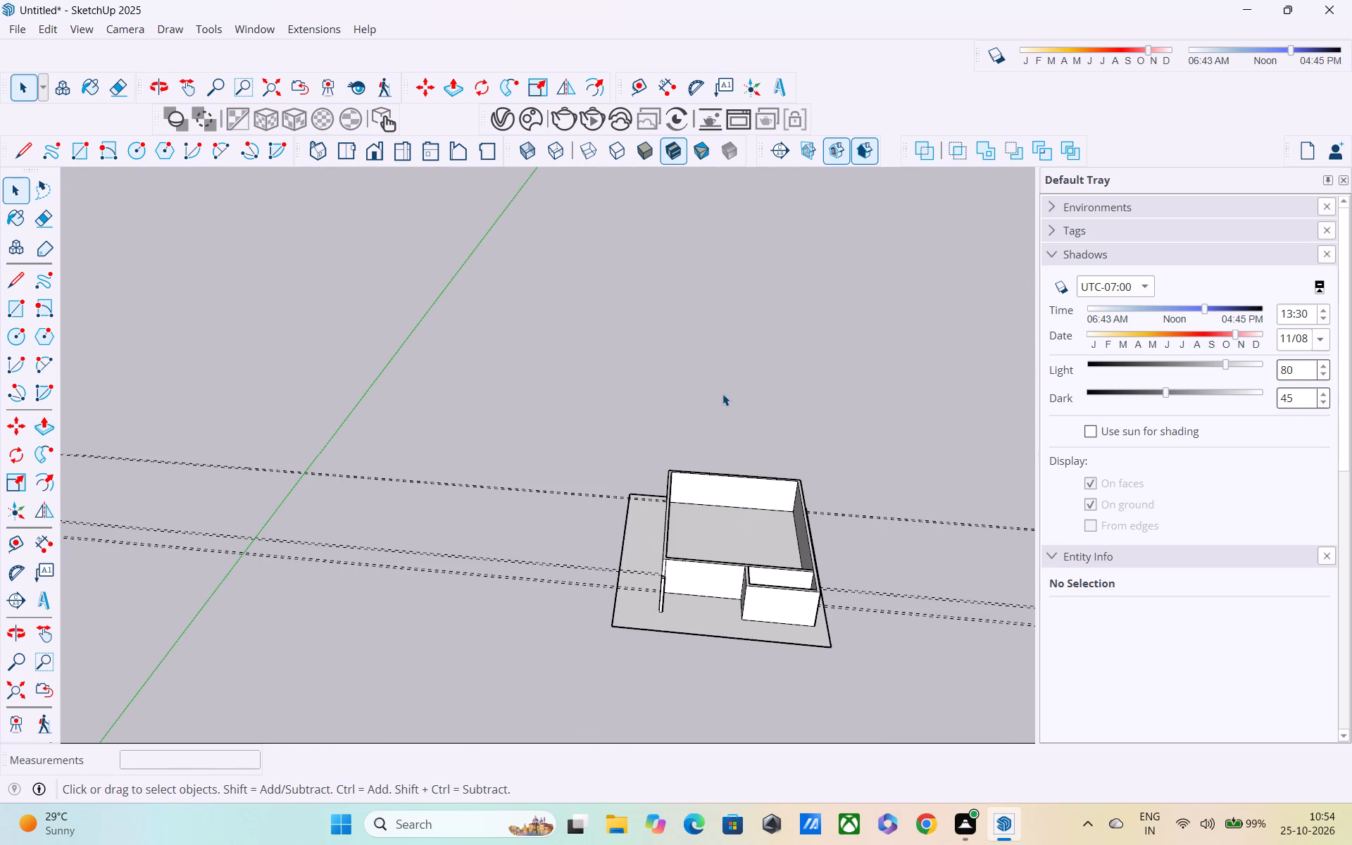
middle_click_drag(729, 398, 884, 373, "shift")
left_click_drag(680, 410, 596, 633)
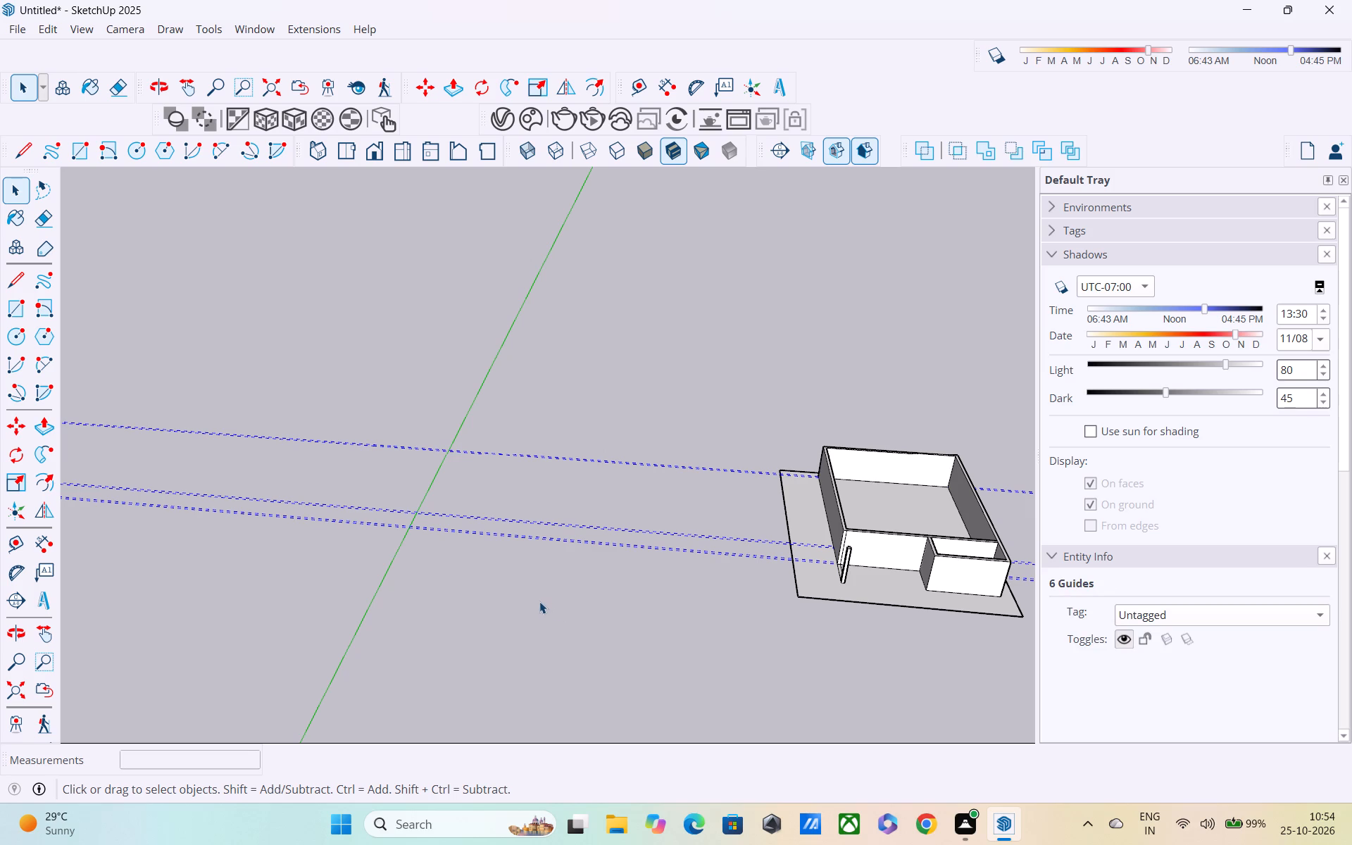
key("Delete")
Examine the raised walls, front room and corner post from several angles.
scroll(642, 574, "down", 5)
middle_click_drag(747, 561, 748, 561)
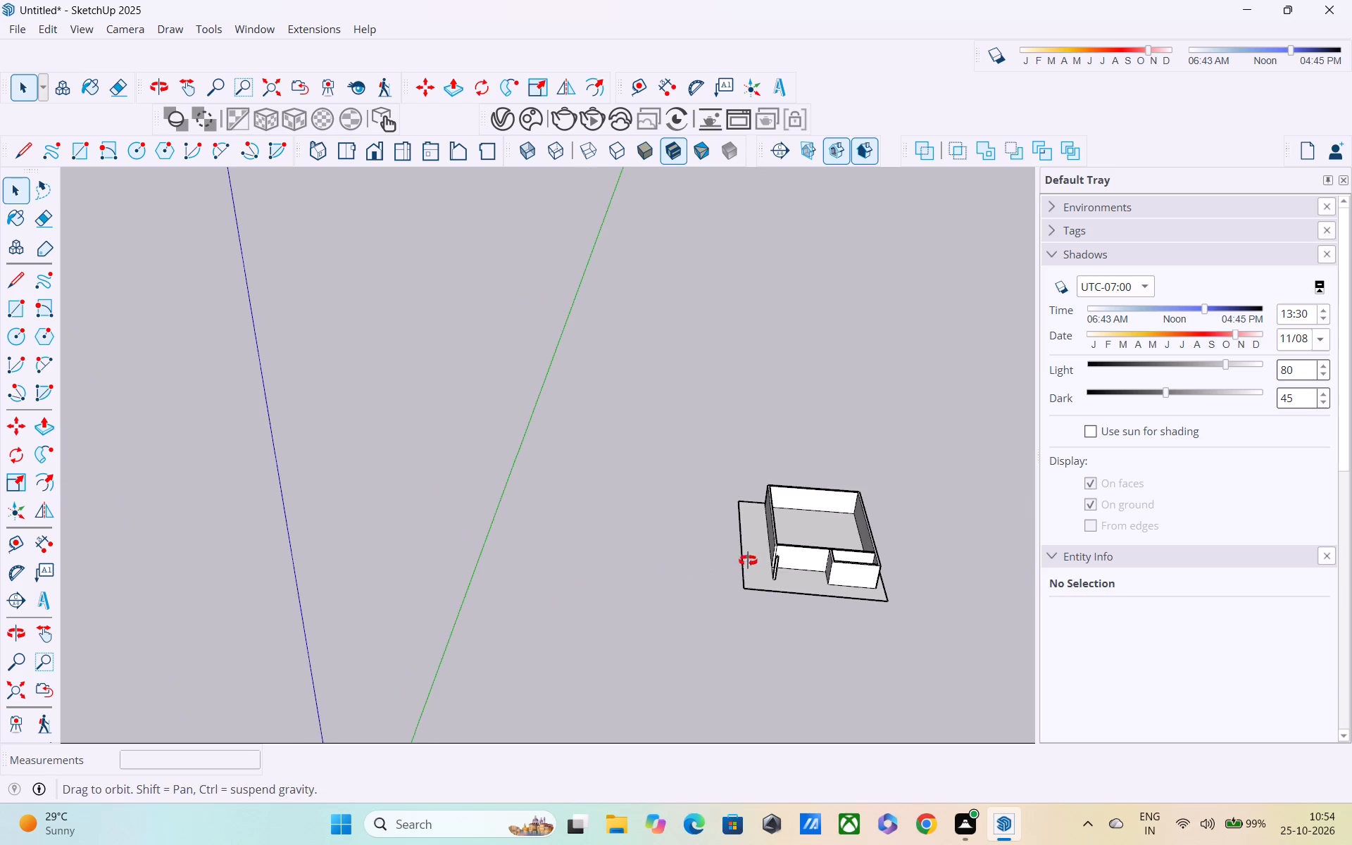
middle_click_drag(748, 561, 638, 474)
scroll(903, 603, "up", 4)
middle_click_drag(869, 602, 844, 503)
scroll(844, 505, "up", 1)
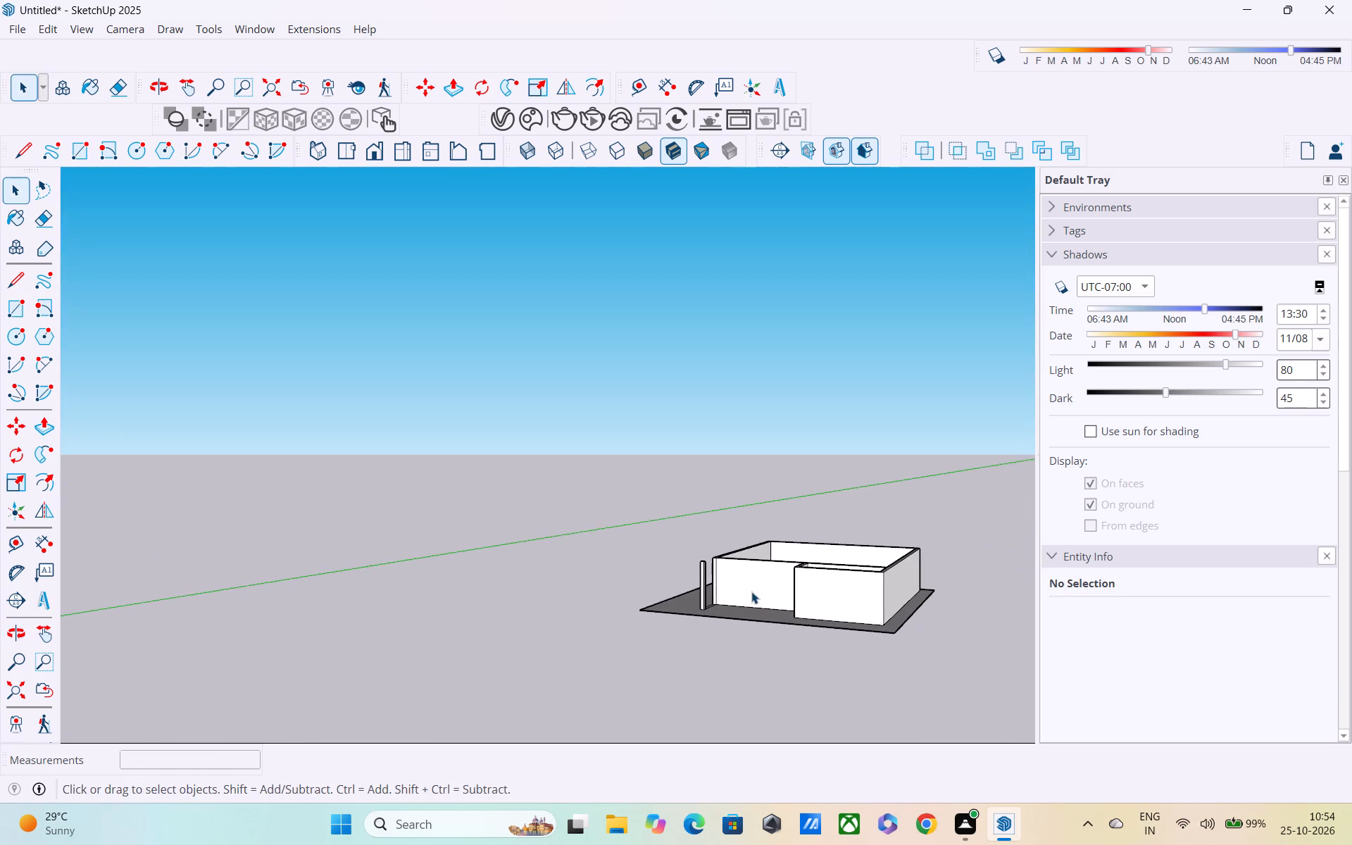
middle_click_drag(751, 594, 583, 731)
middle_click_drag(720, 645, 744, 697, "shift")
scroll(639, 656, "up", 3)
middle_click_drag(743, 661, 727, 494)
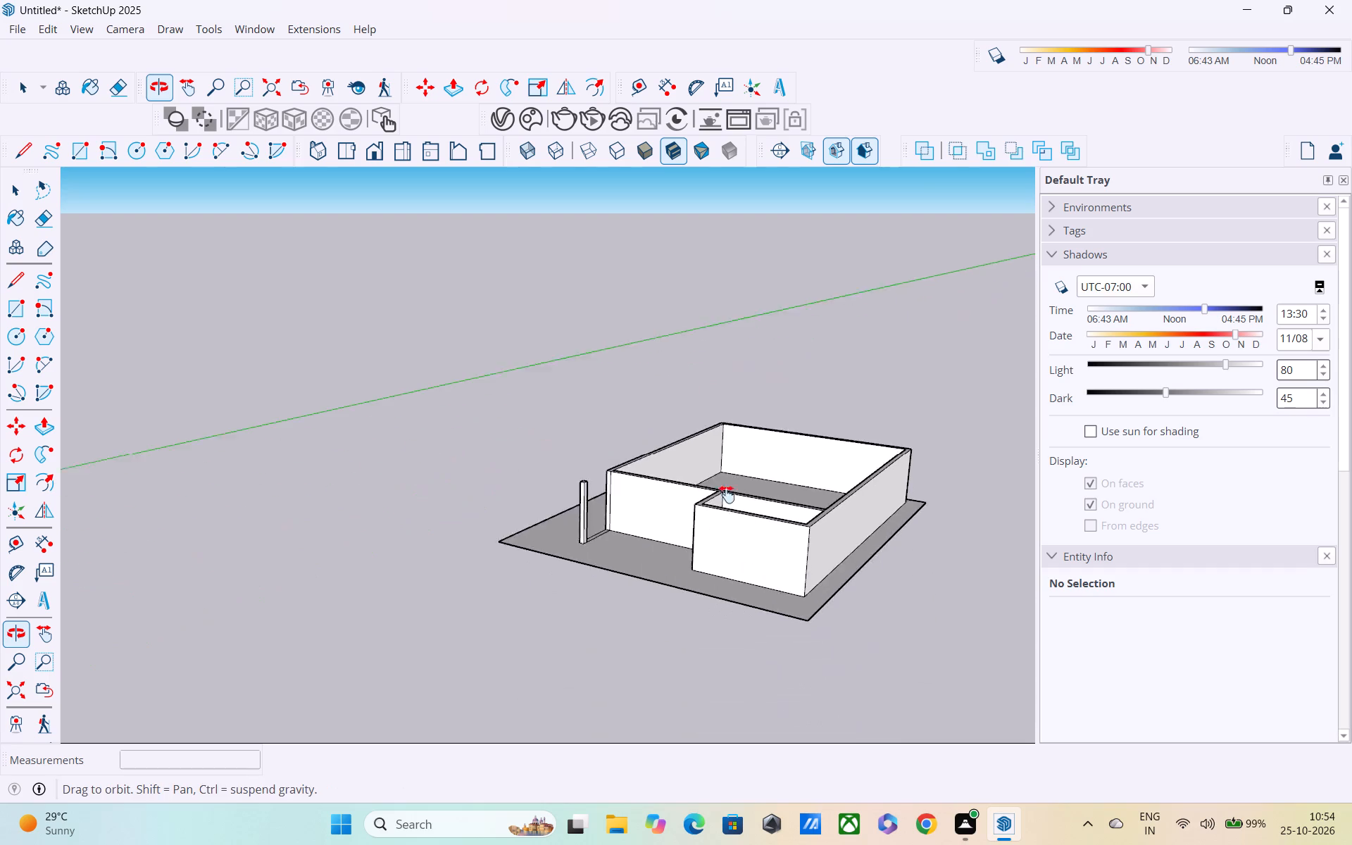
middle_click_drag(727, 494, 719, 478)
scroll(727, 465, "up", 5)
middle_click_drag(730, 472, 584, 610)
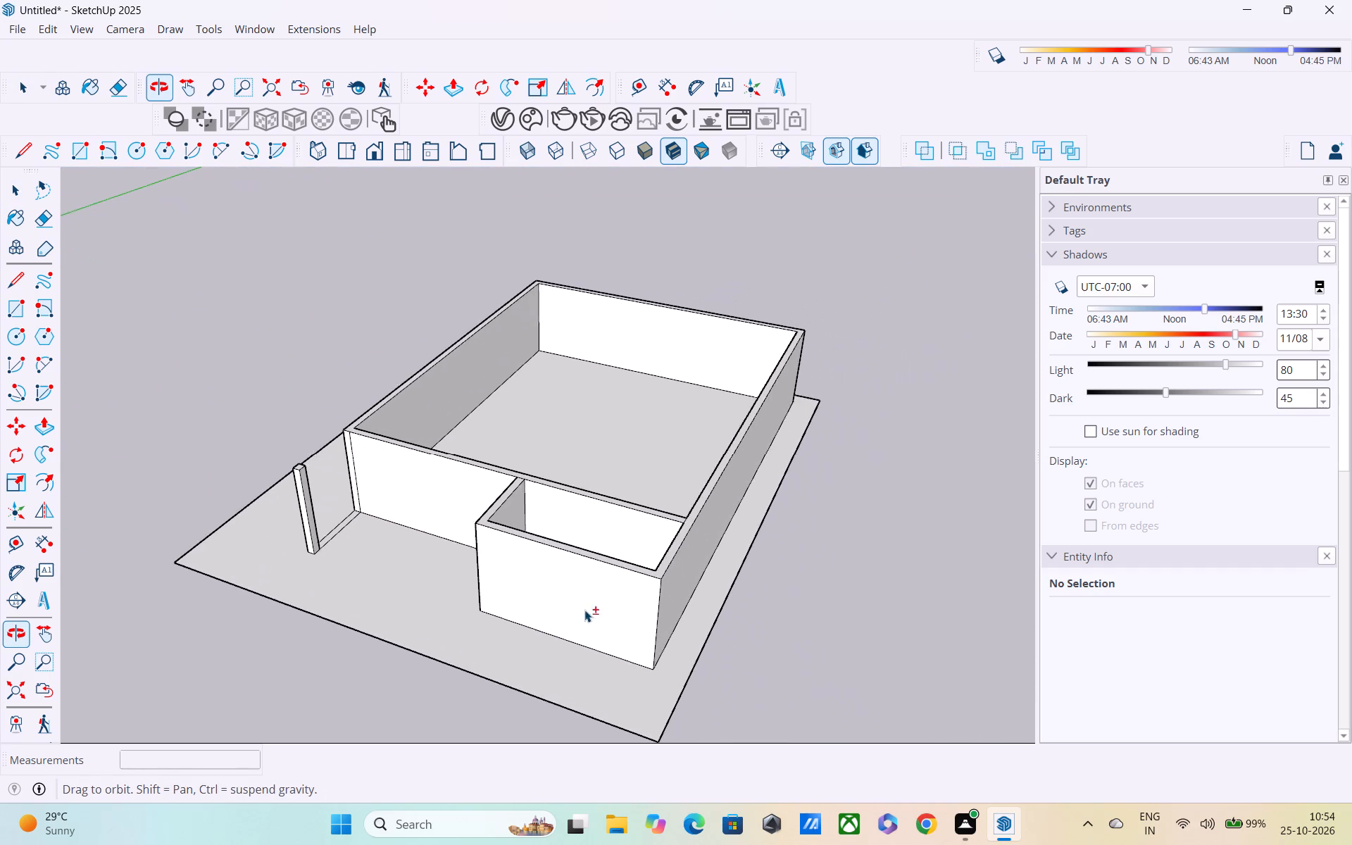
middle_click_drag(584, 610, 585, 610)
middle_click_drag(549, 598, 634, 480)
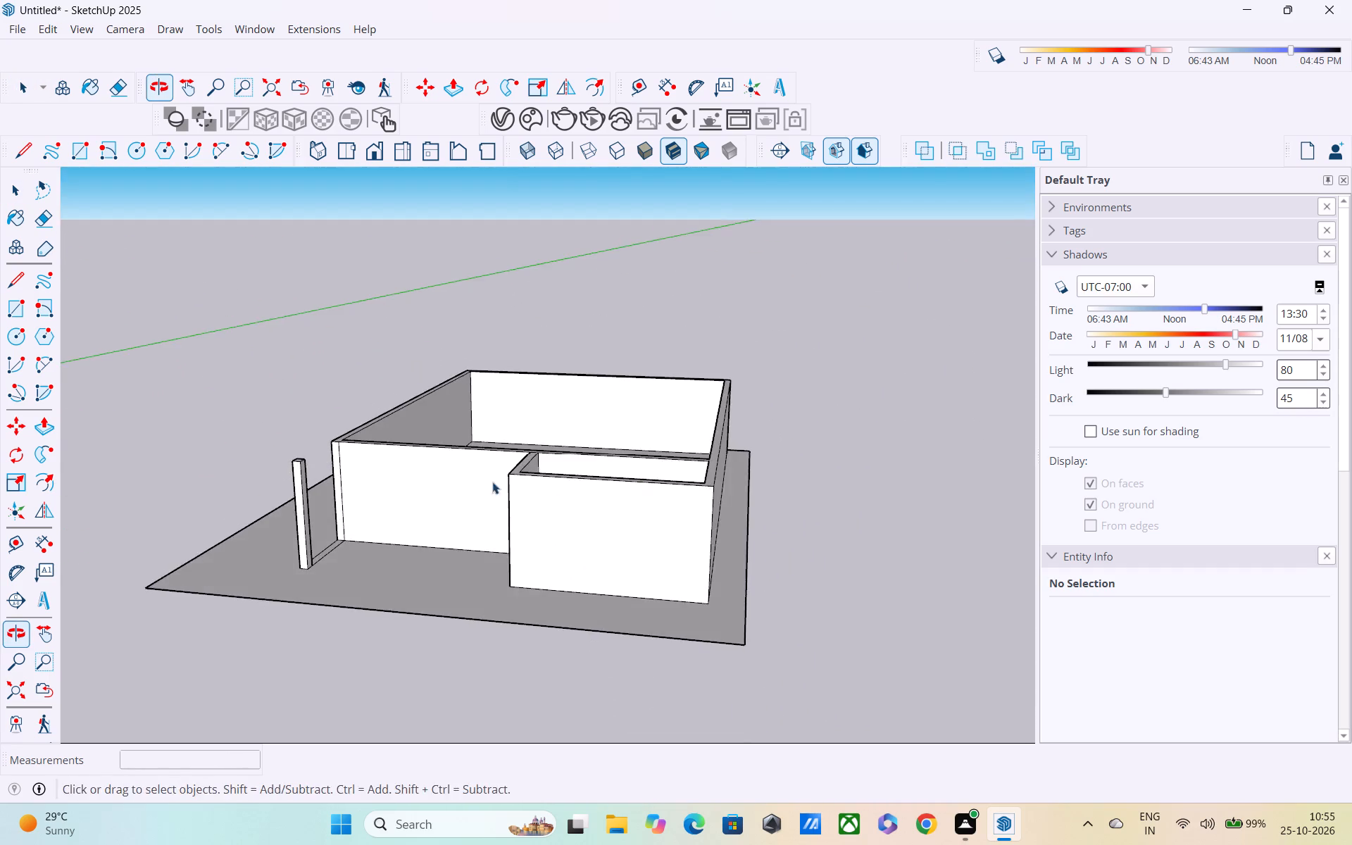
middle_click_drag(456, 482, 508, 615)
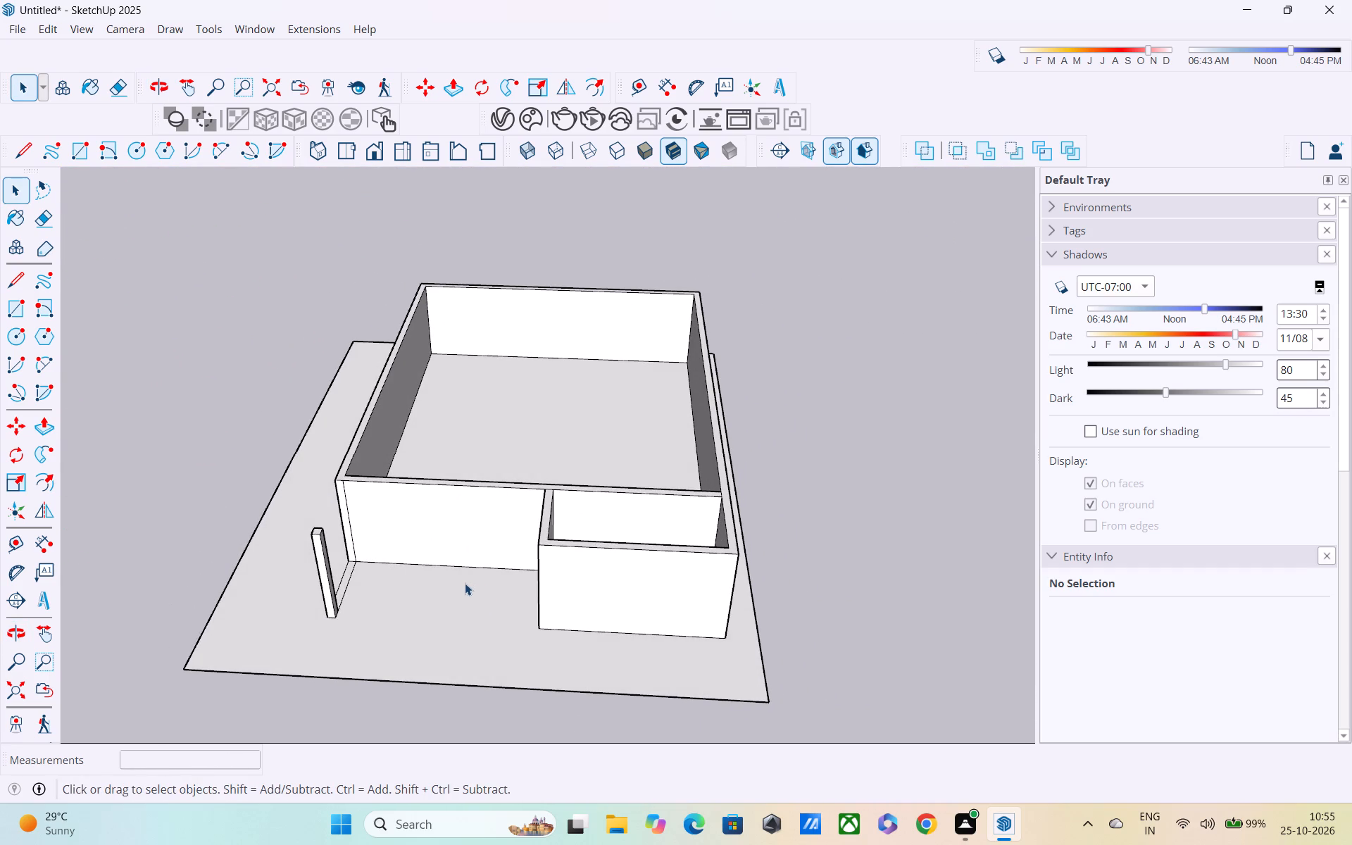
Group the walls, front room and post together, leaving the base face and its outer edges out of the group.
triple_click(492, 513)
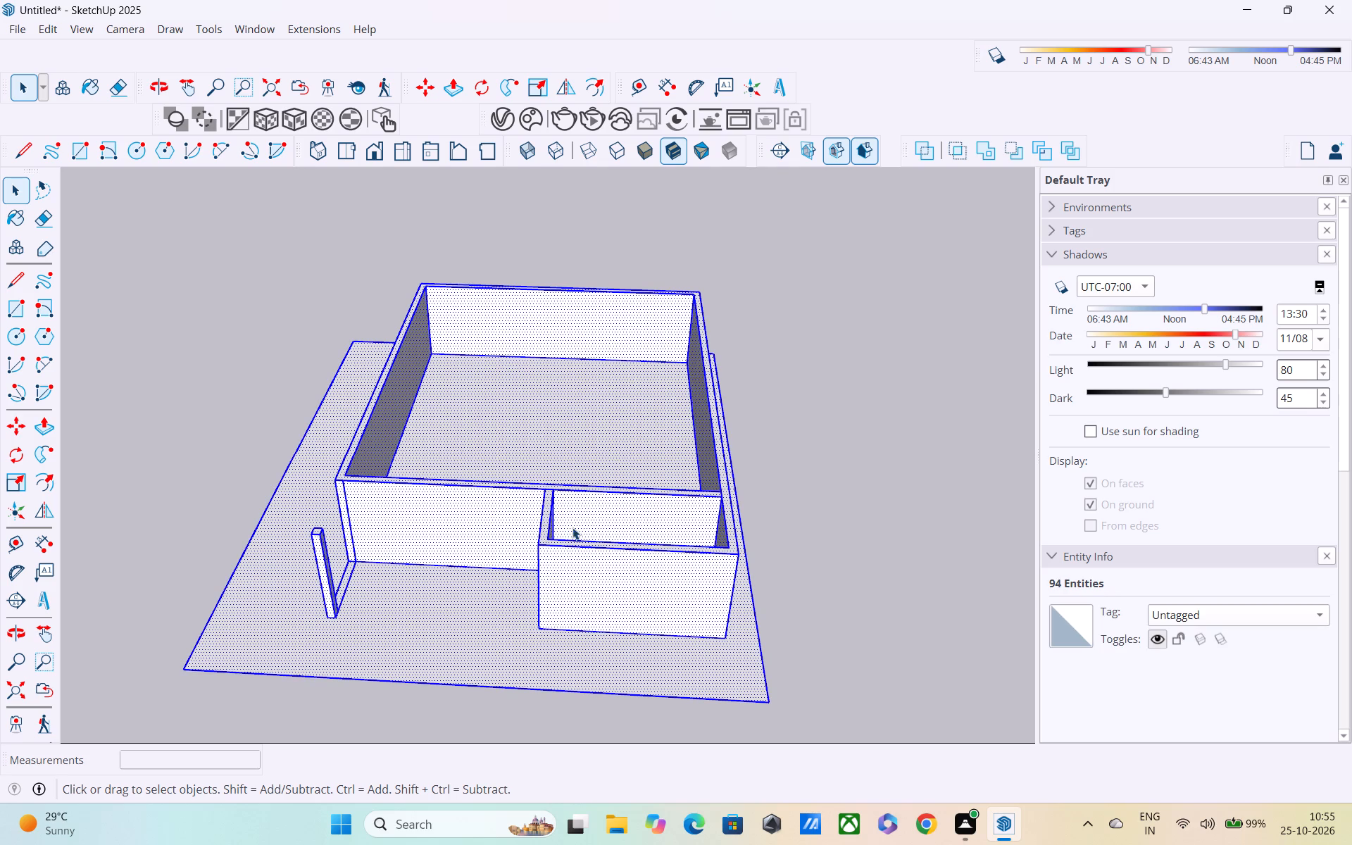
left_click(520, 668, "shift")
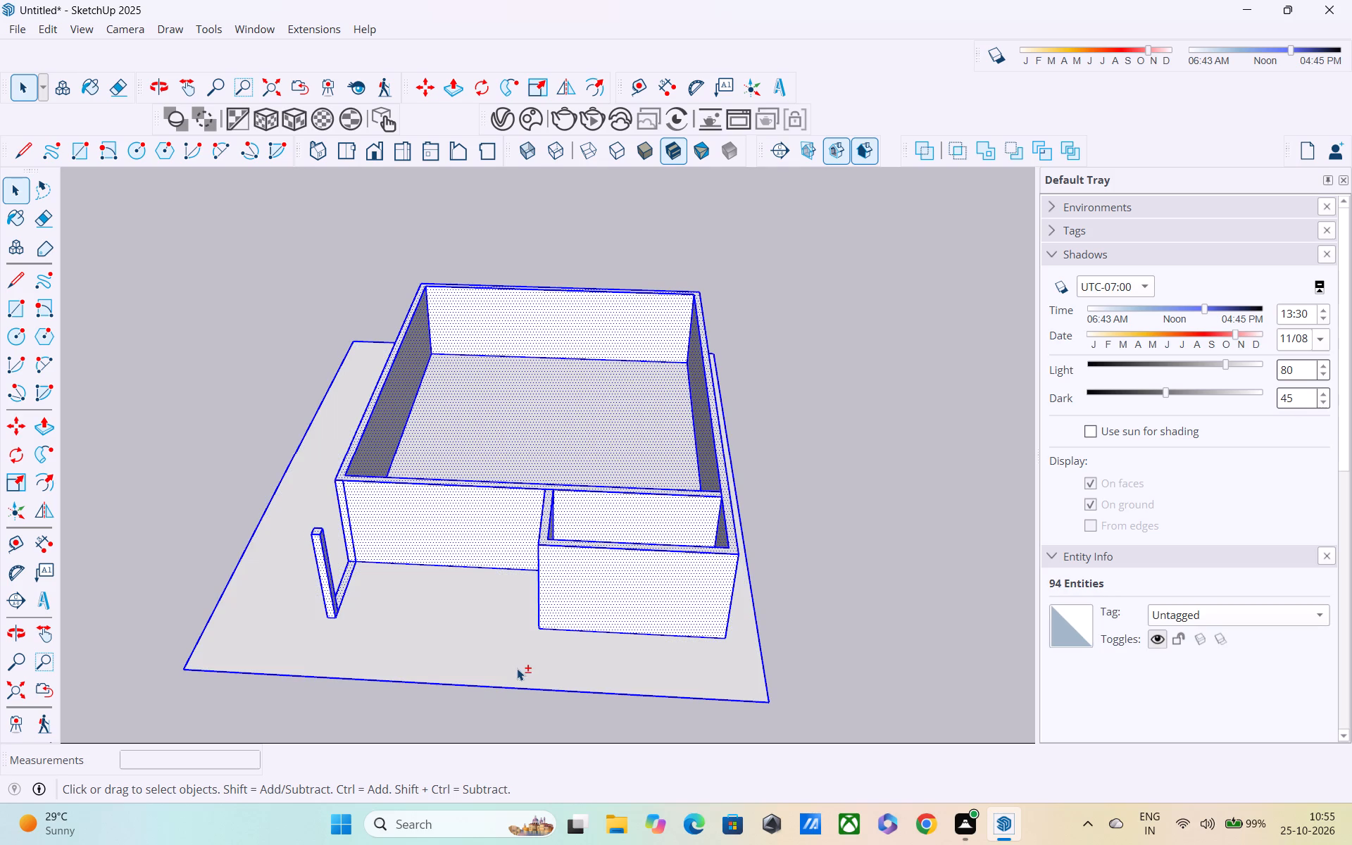
left_click(494, 685, "shift")
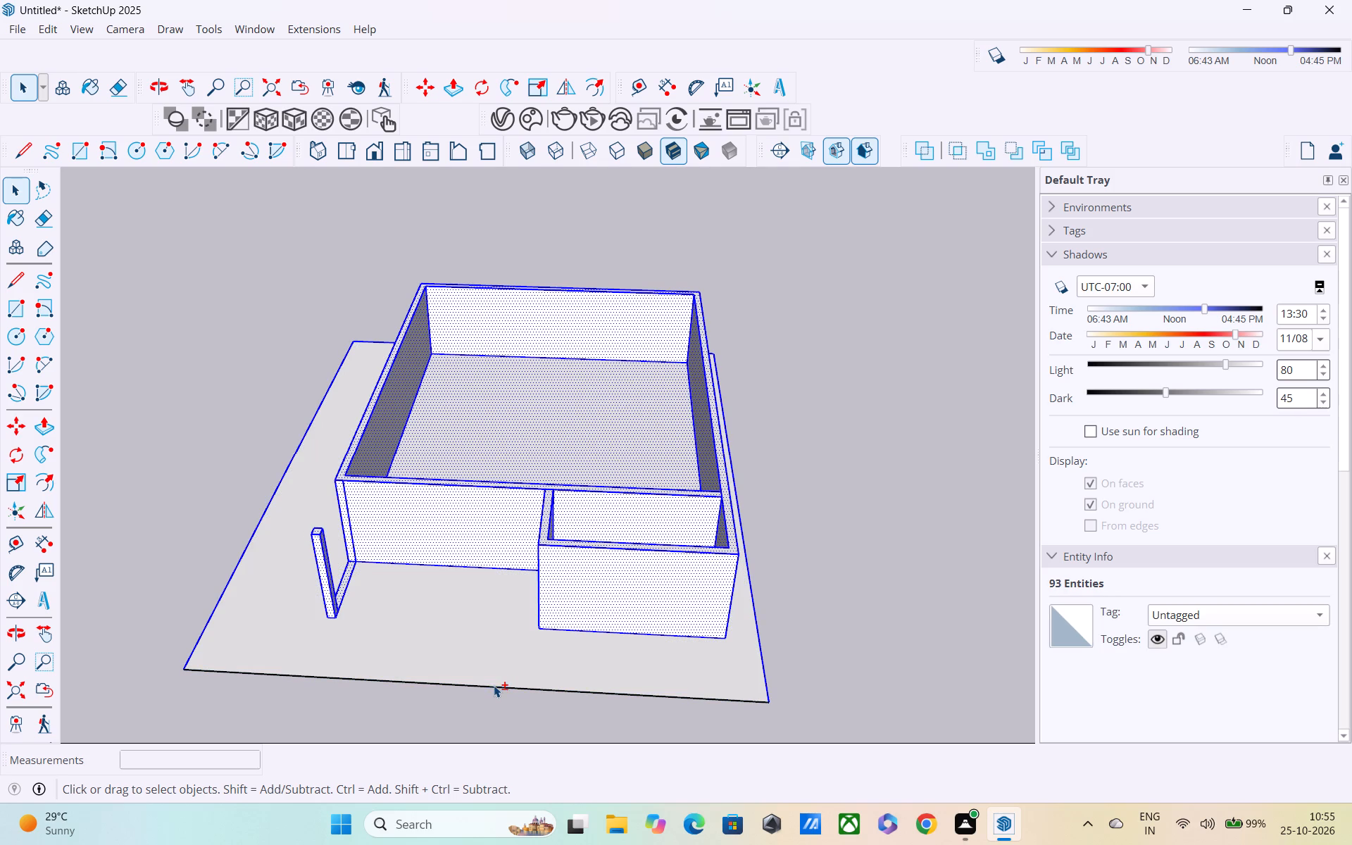
left_click(204, 627, "shift")
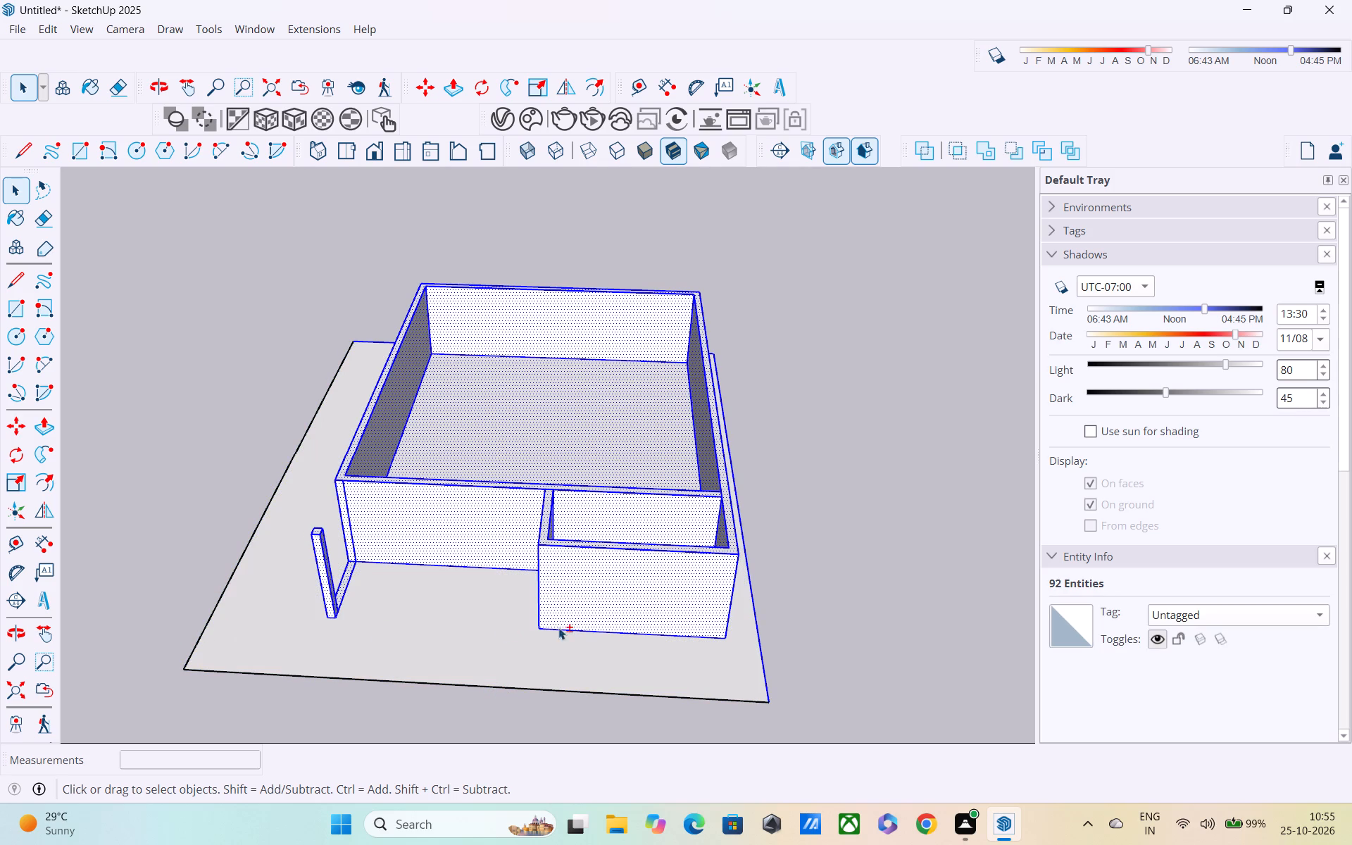
left_click(759, 644, "shift")
middle_click_drag(772, 632, 61, 596)
middle_click_drag(768, 646, 435, 520, "shift")
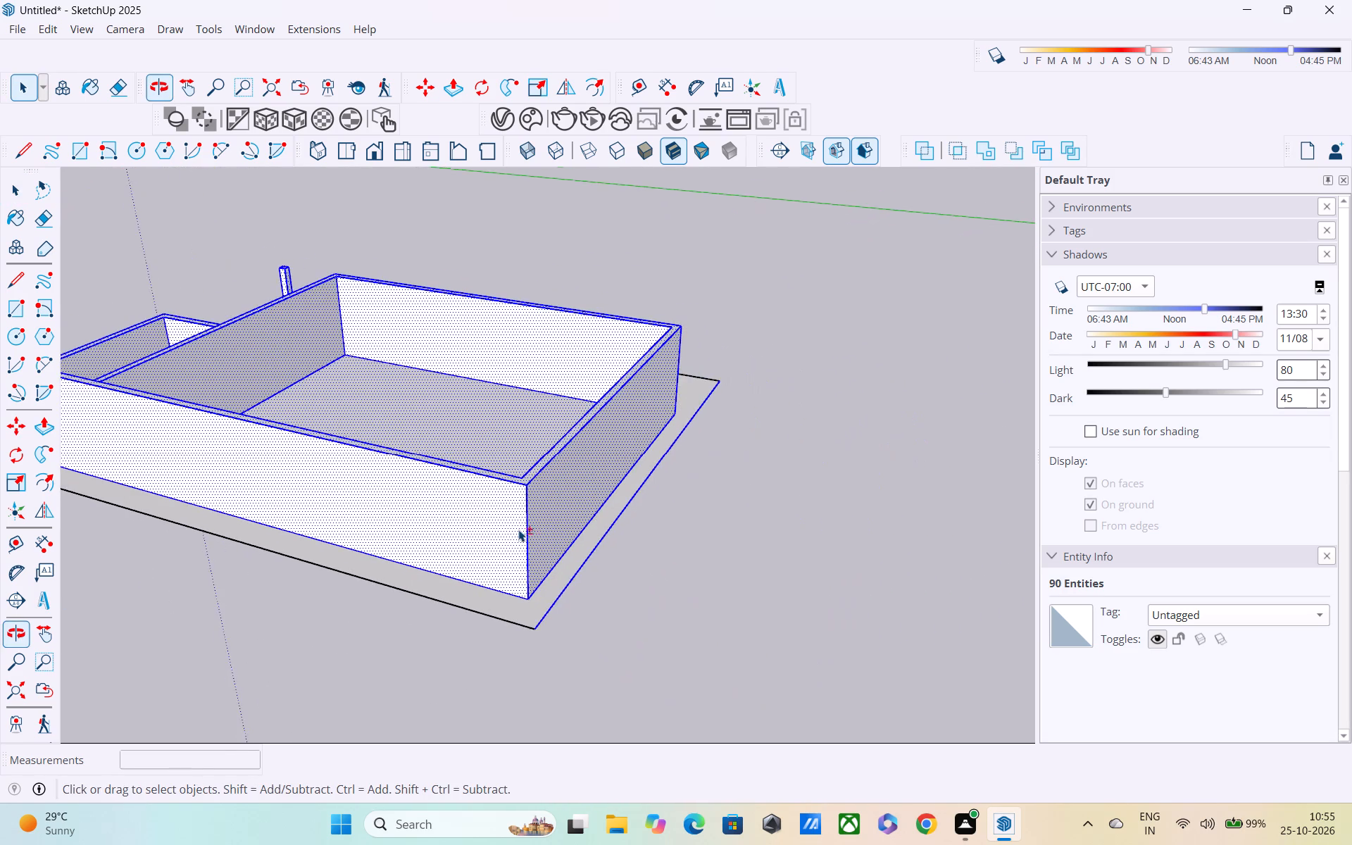
scroll(525, 535, "up", 3, "shift")
left_click(618, 551, "shift")
middle_click_drag(616, 552, 632, 556)
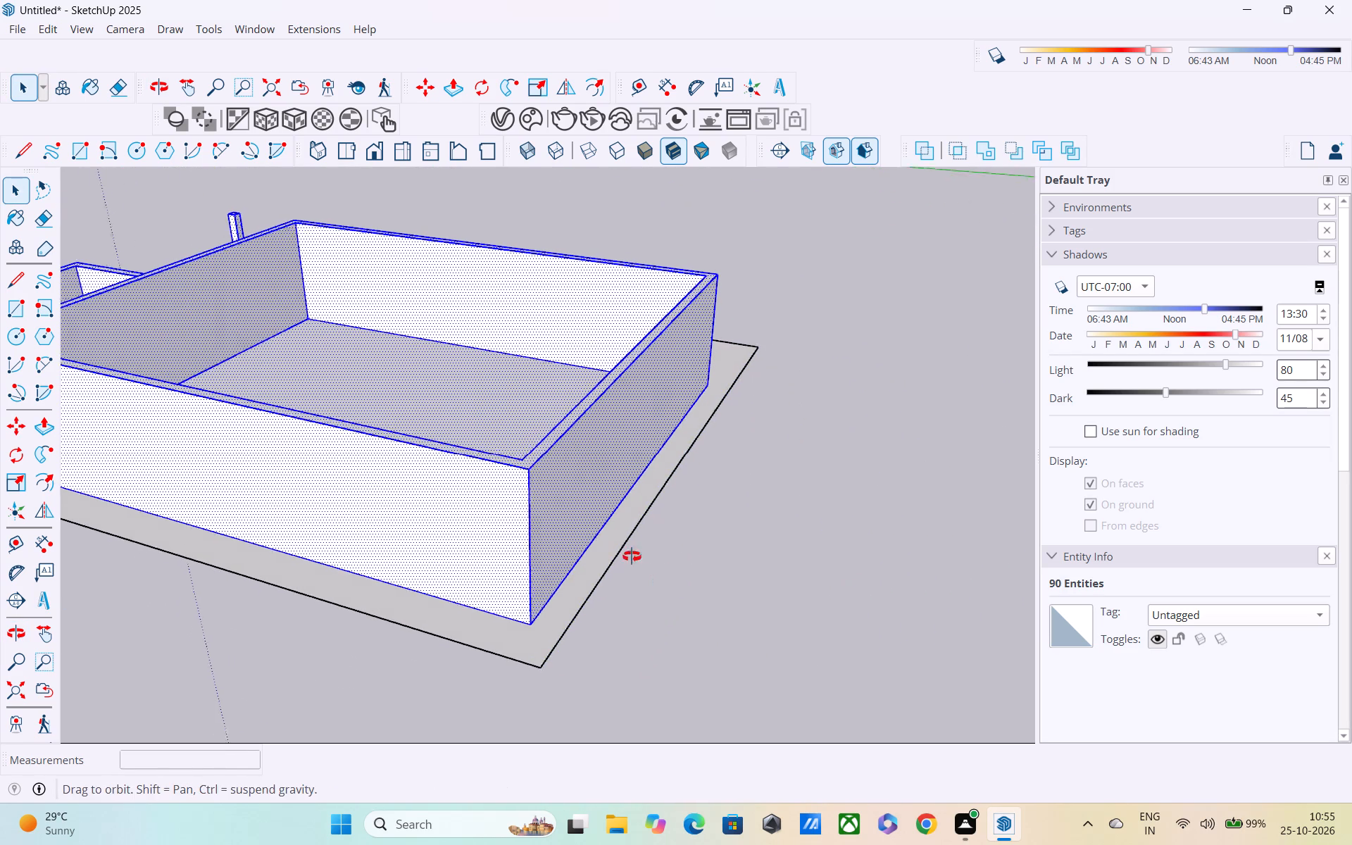
middle_click_drag(632, 556, 953, 436)
middle_click_drag(475, 453, 920, 520)
middle_click_drag(590, 522, 822, 573)
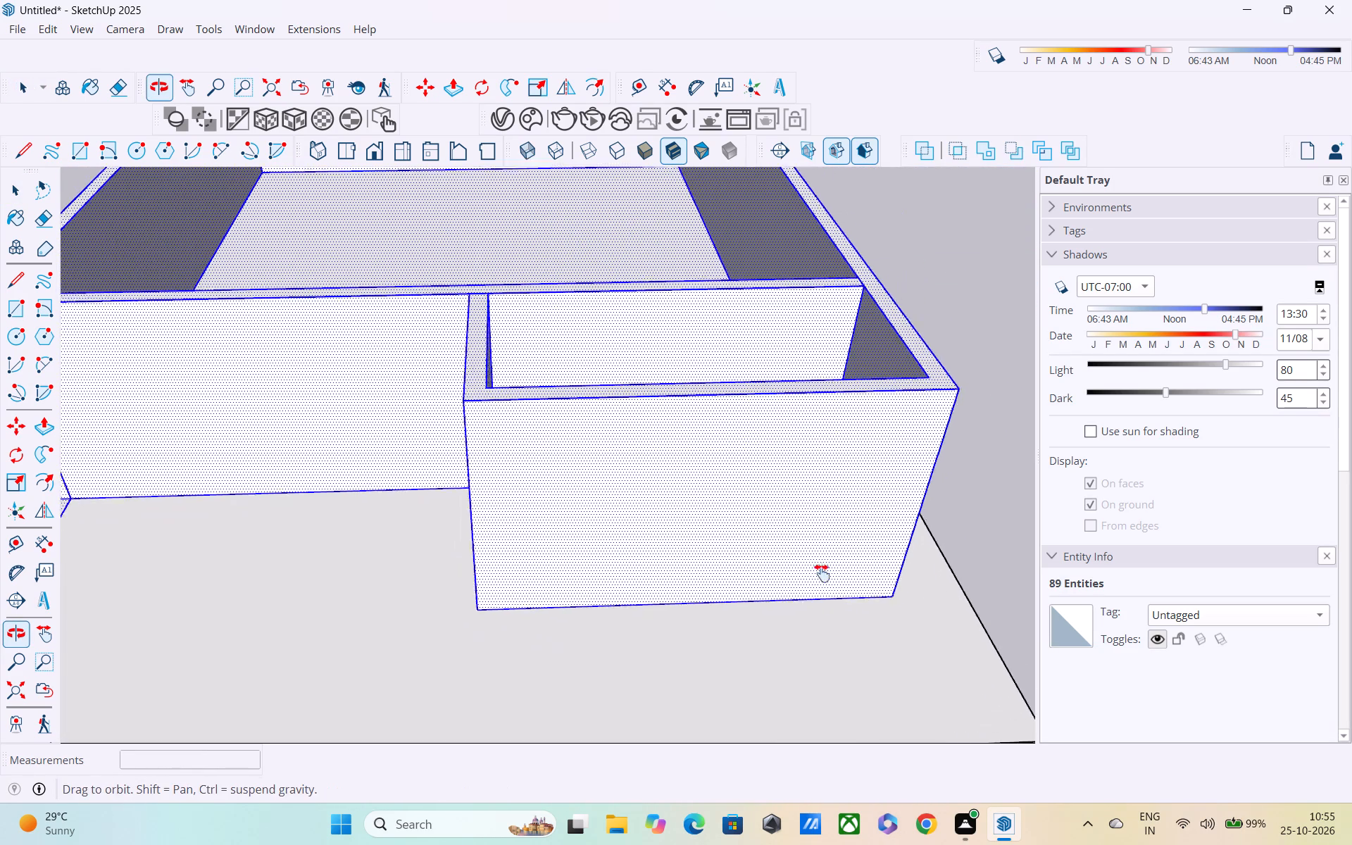
middle_click_drag(822, 573, 830, 570)
scroll(806, 563, "down", 4)
right_click(720, 554)
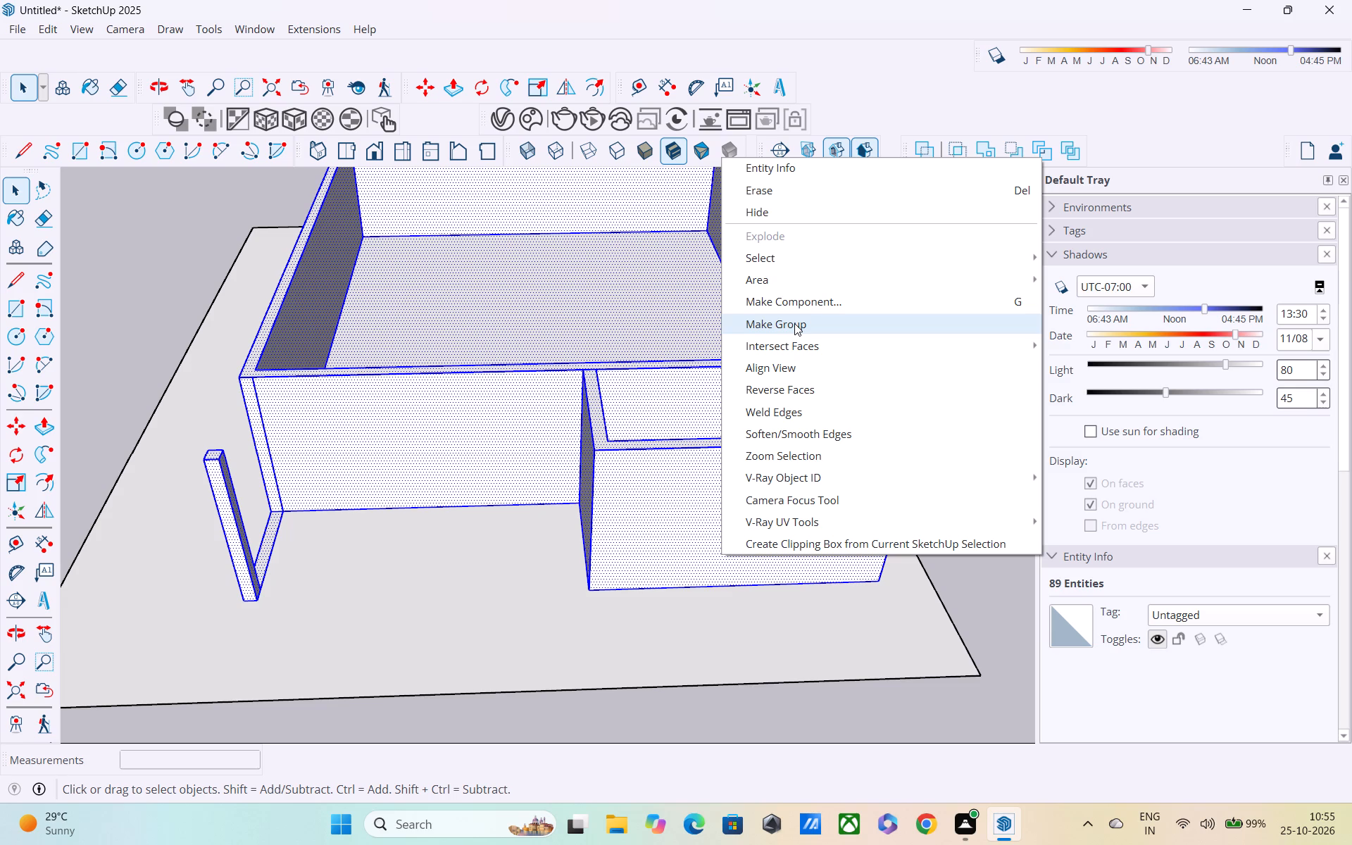
left_click(794, 323)
middle_click_drag(708, 451, 704, 361)
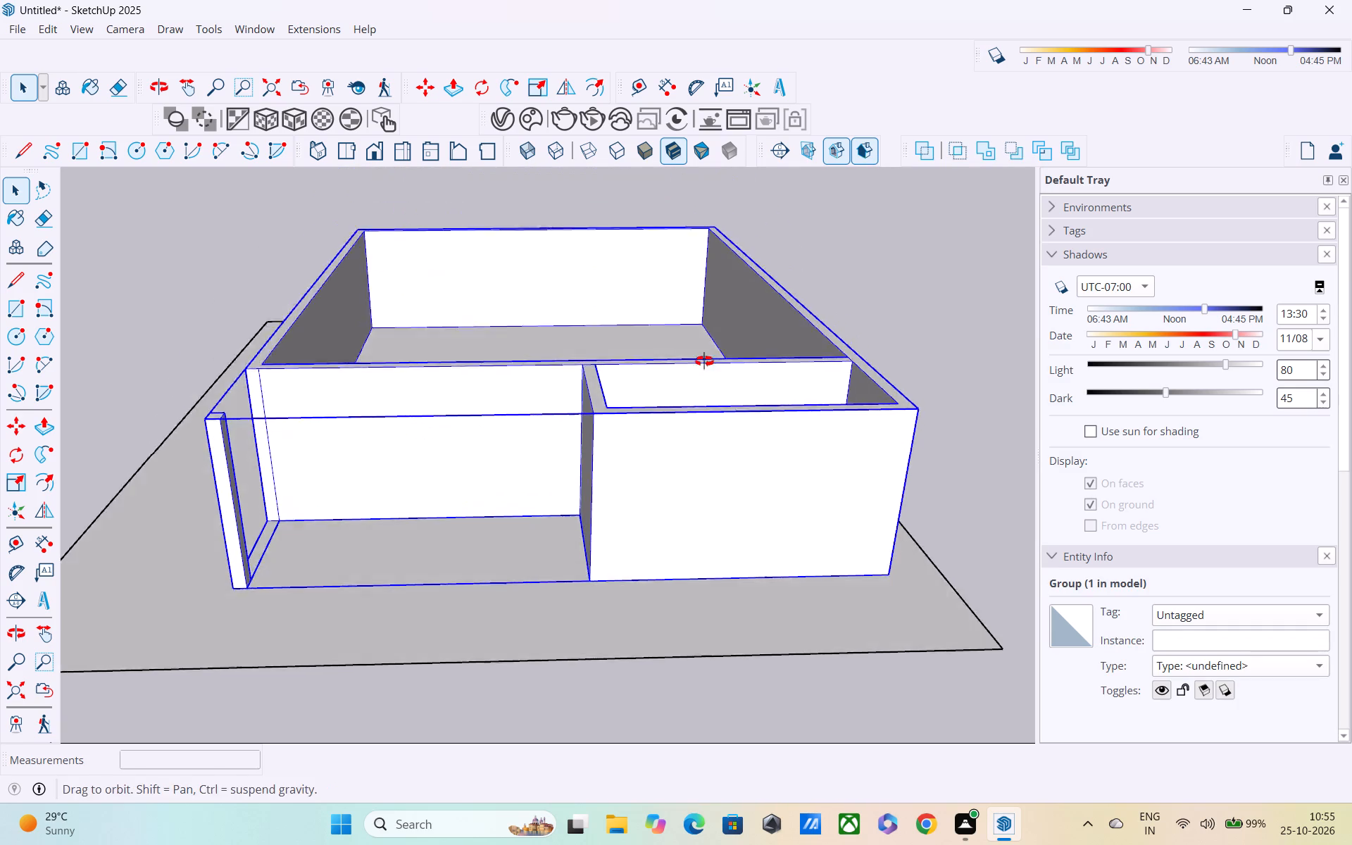
middle_click_drag(704, 361, 699, 349)
scroll(703, 341, "down", 5)
left_click(896, 303)
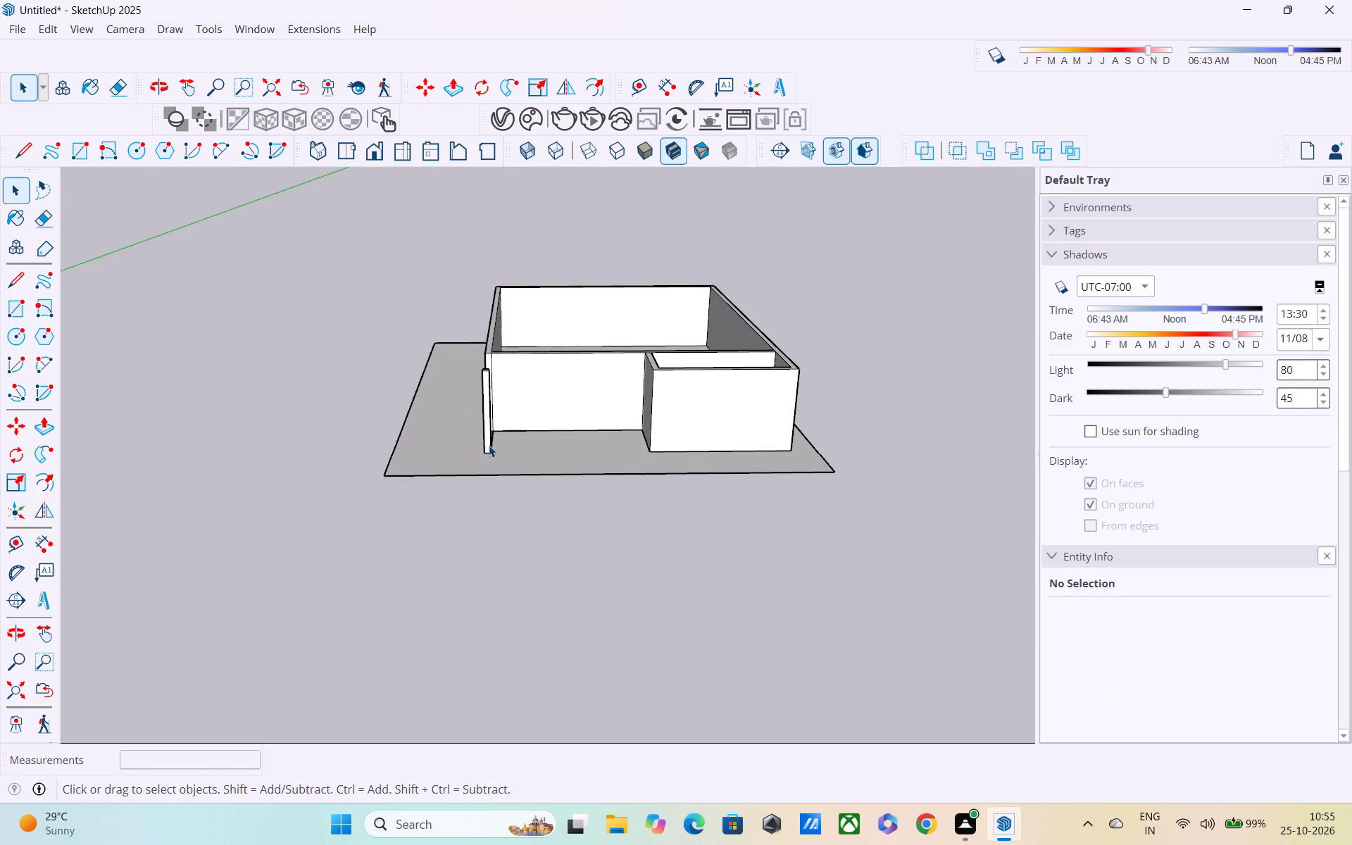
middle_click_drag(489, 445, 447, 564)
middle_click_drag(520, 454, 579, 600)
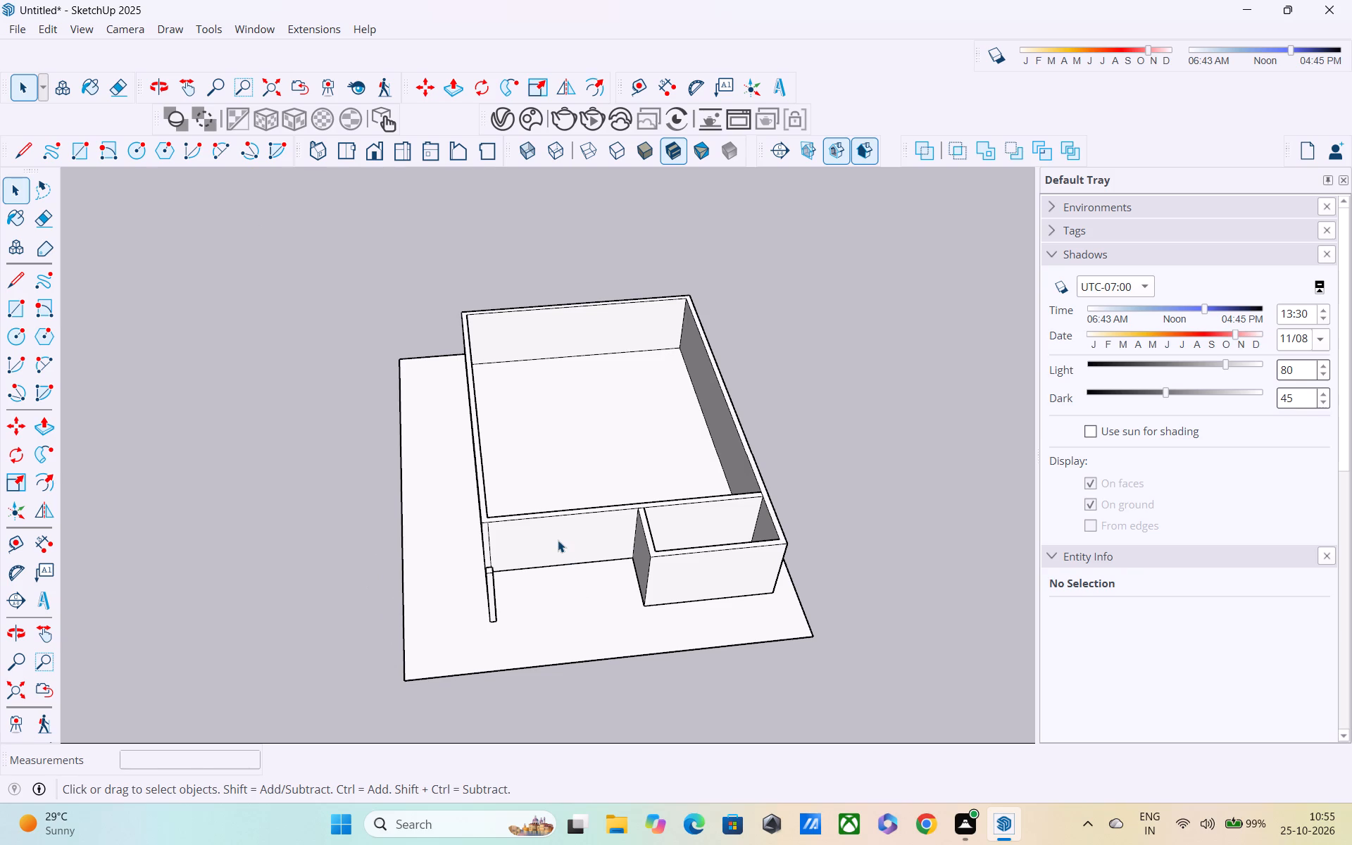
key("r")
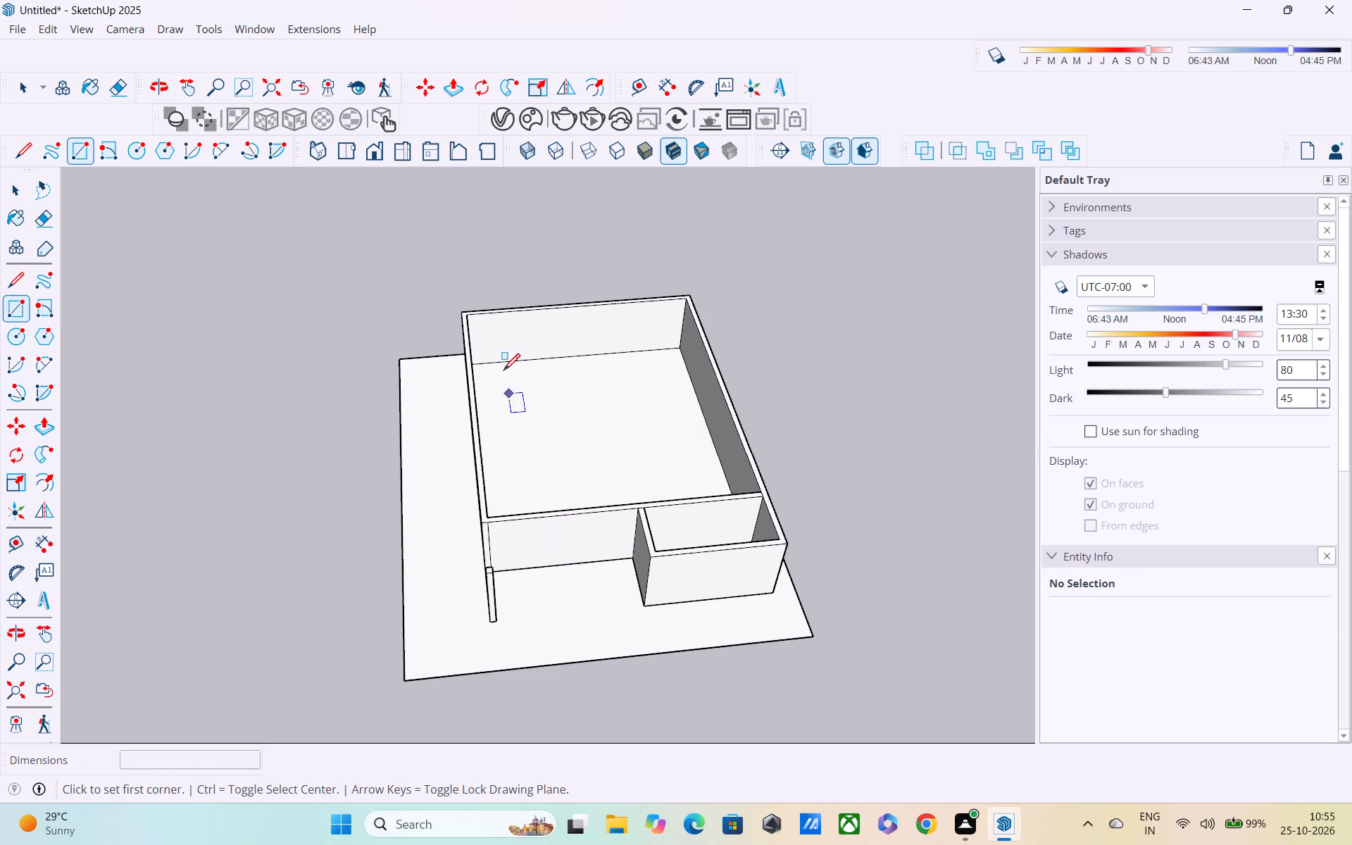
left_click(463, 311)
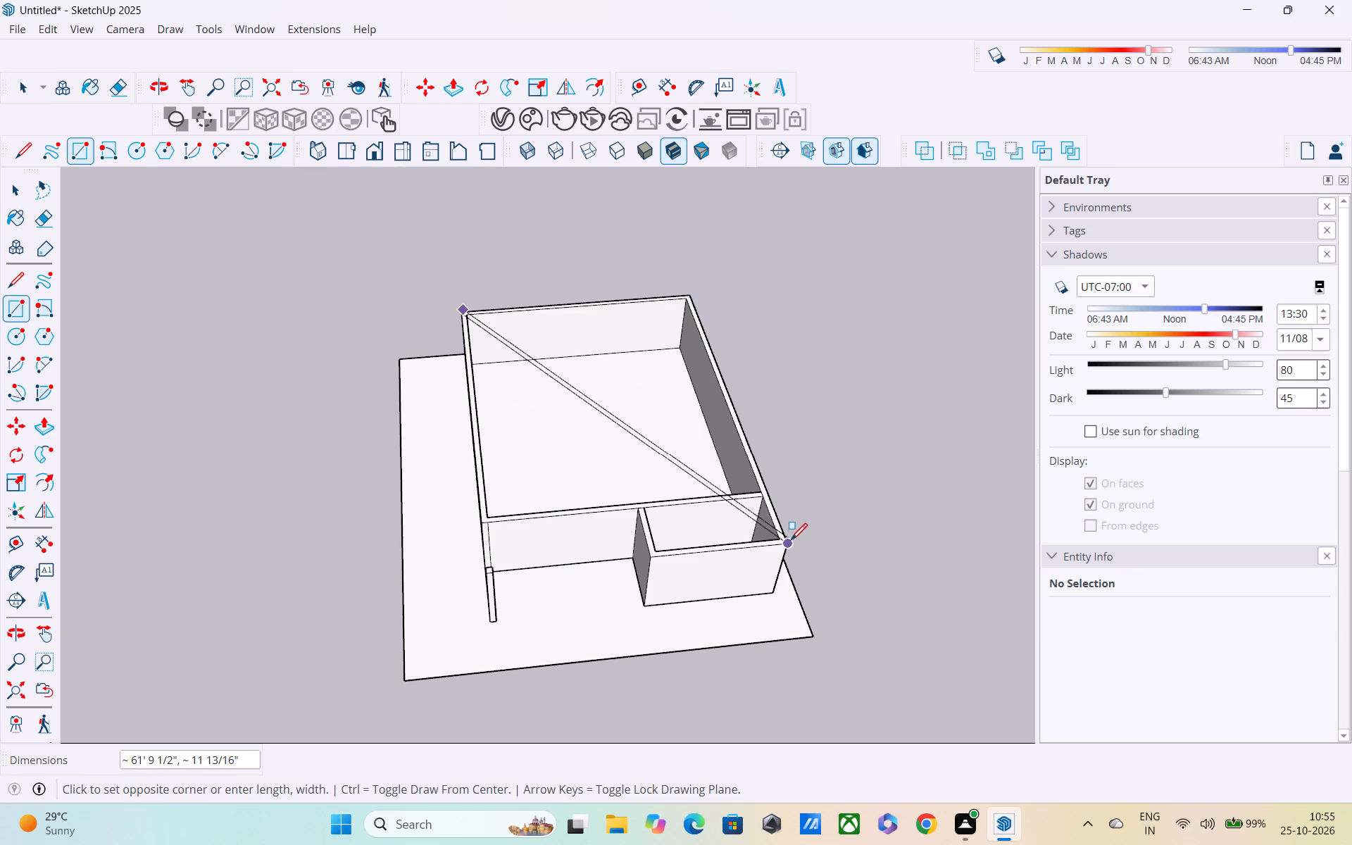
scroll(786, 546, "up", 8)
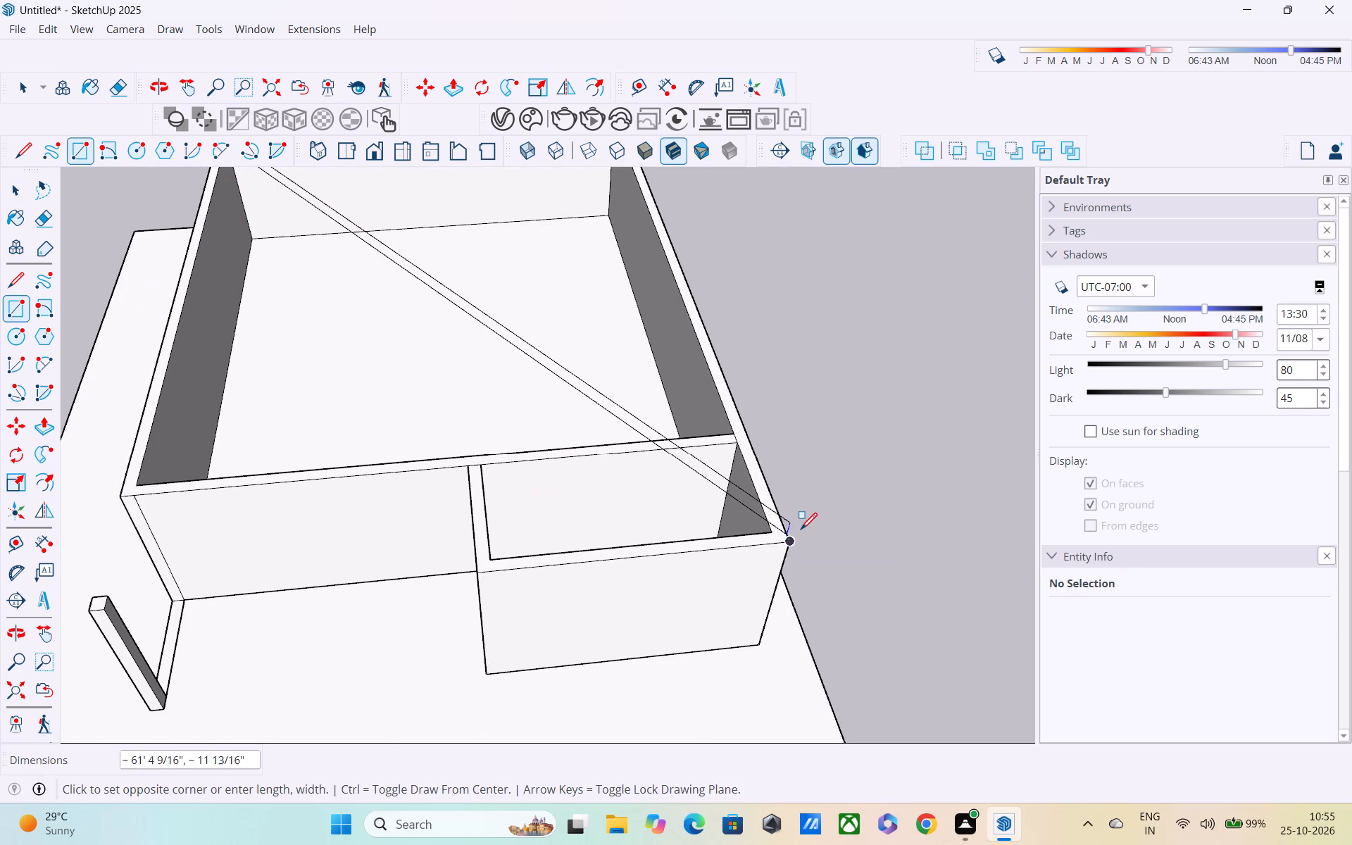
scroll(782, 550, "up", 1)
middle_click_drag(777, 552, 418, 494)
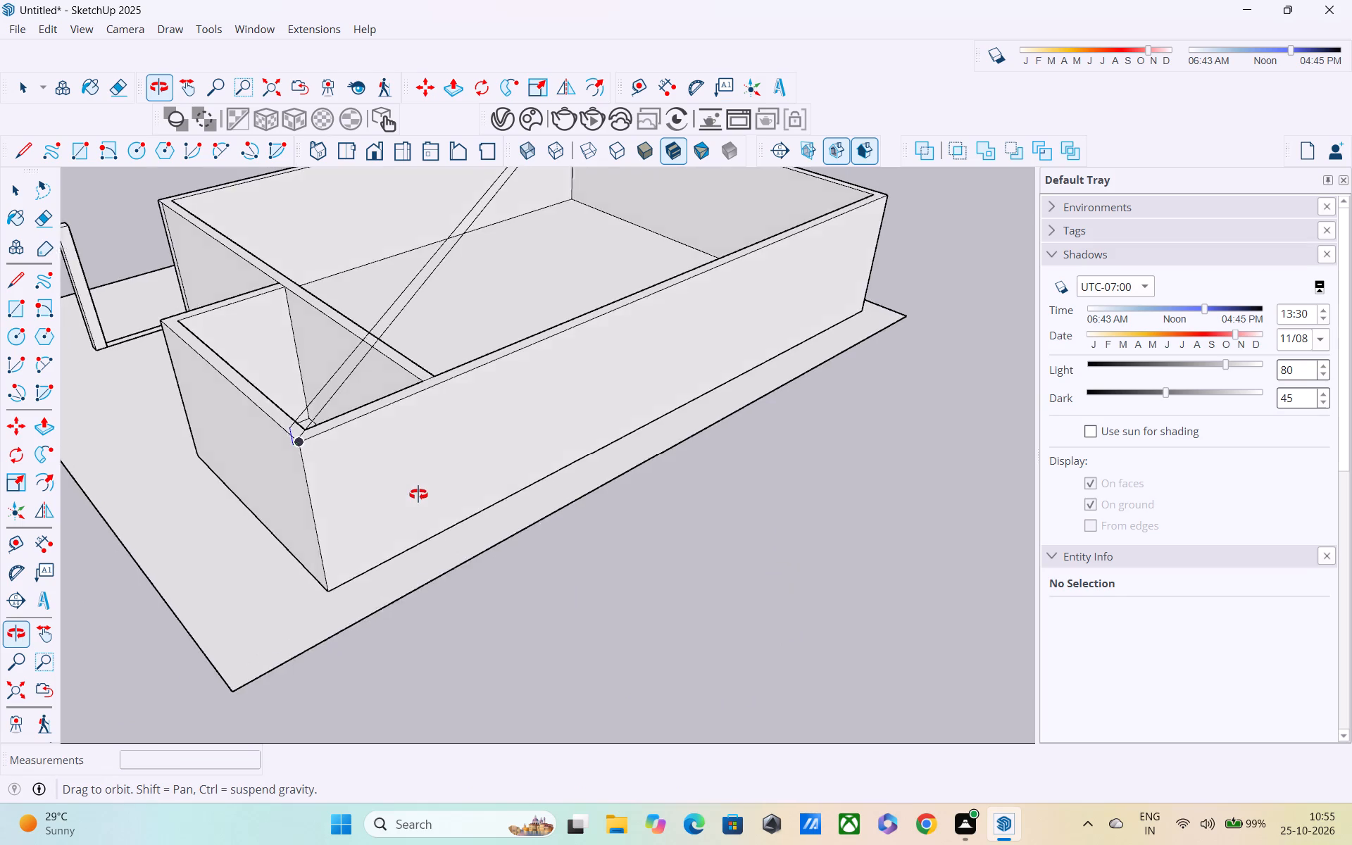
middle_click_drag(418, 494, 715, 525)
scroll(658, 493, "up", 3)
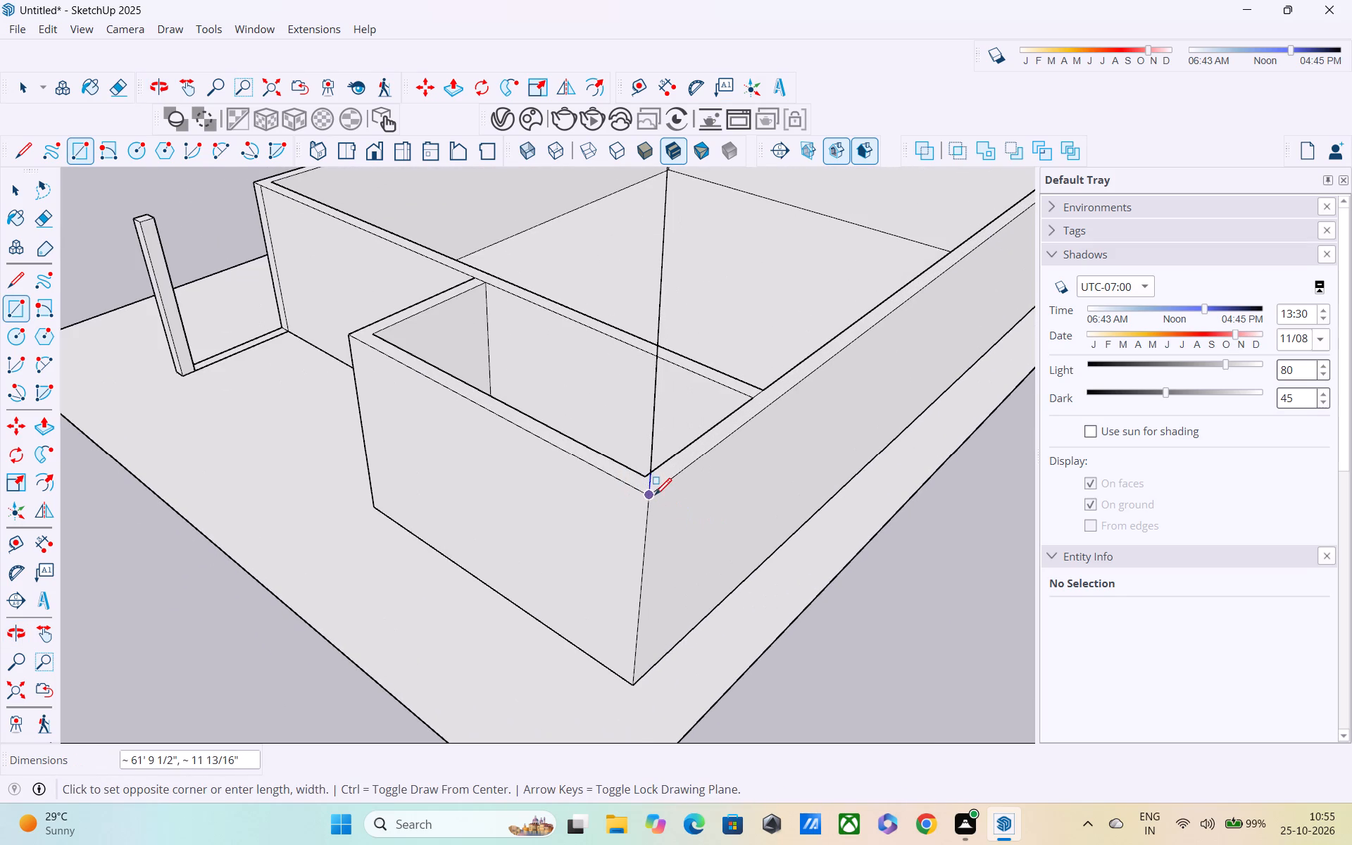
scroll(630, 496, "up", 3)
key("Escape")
Draw a 51' by 36' 3" roof rectangle over the wall tops, from the front room's outer corner to the opposite rear corner.
scroll(614, 482, "down", 1)
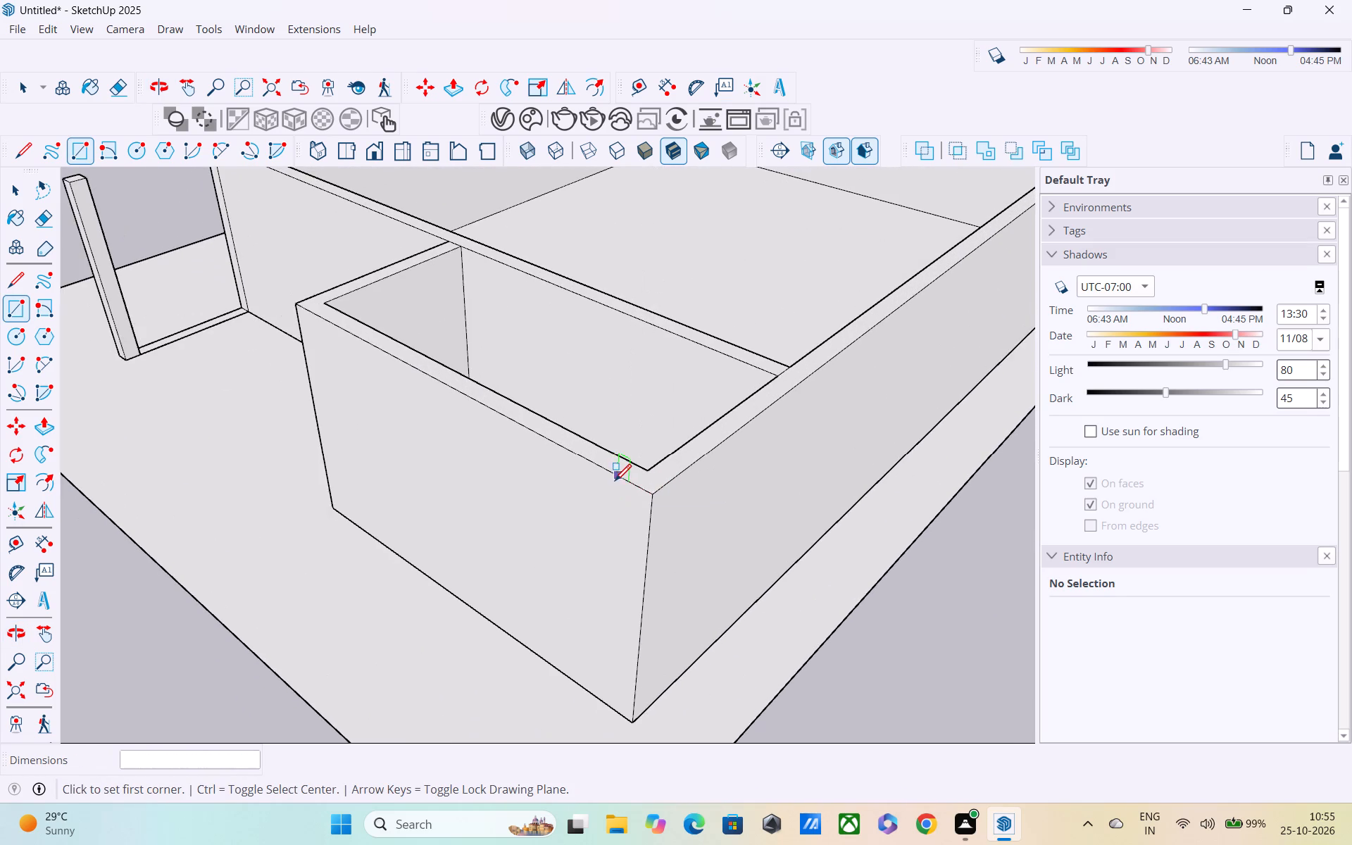
middle_click_drag(624, 497, 728, 658, "shift")
left_click(765, 658)
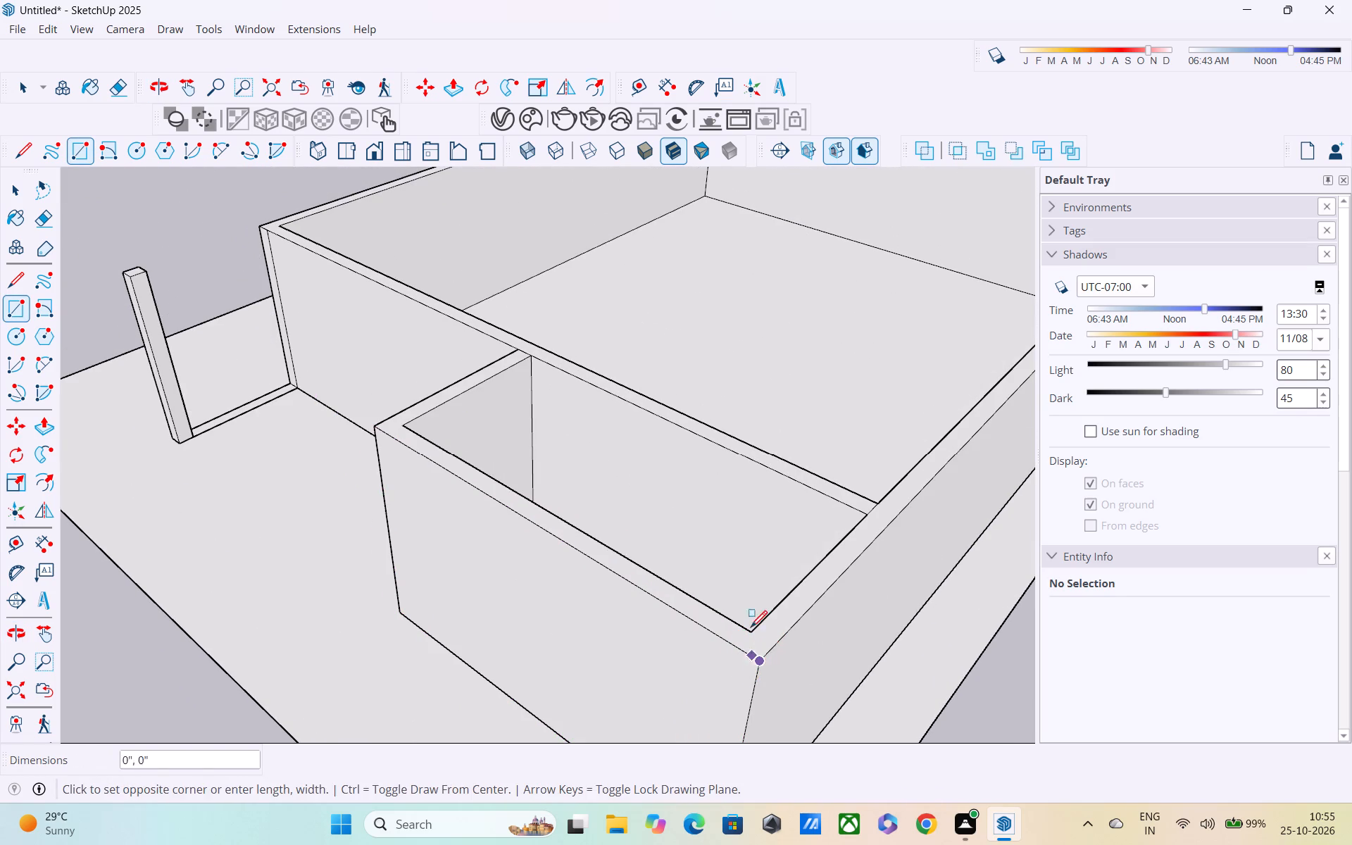
middle_click_drag(718, 489, 835, 844, "shift")
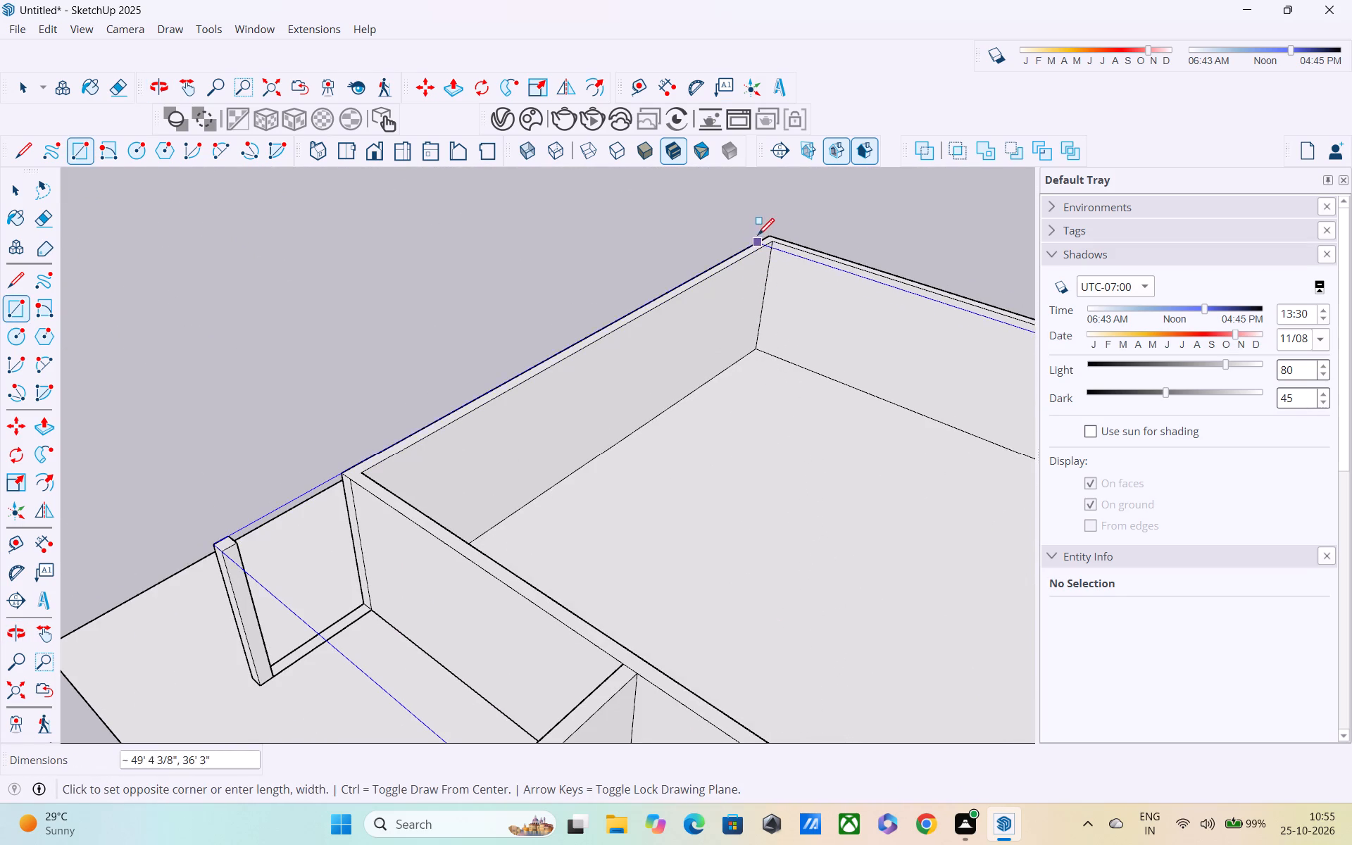
scroll(770, 234, "up", 2)
left_click(771, 236)
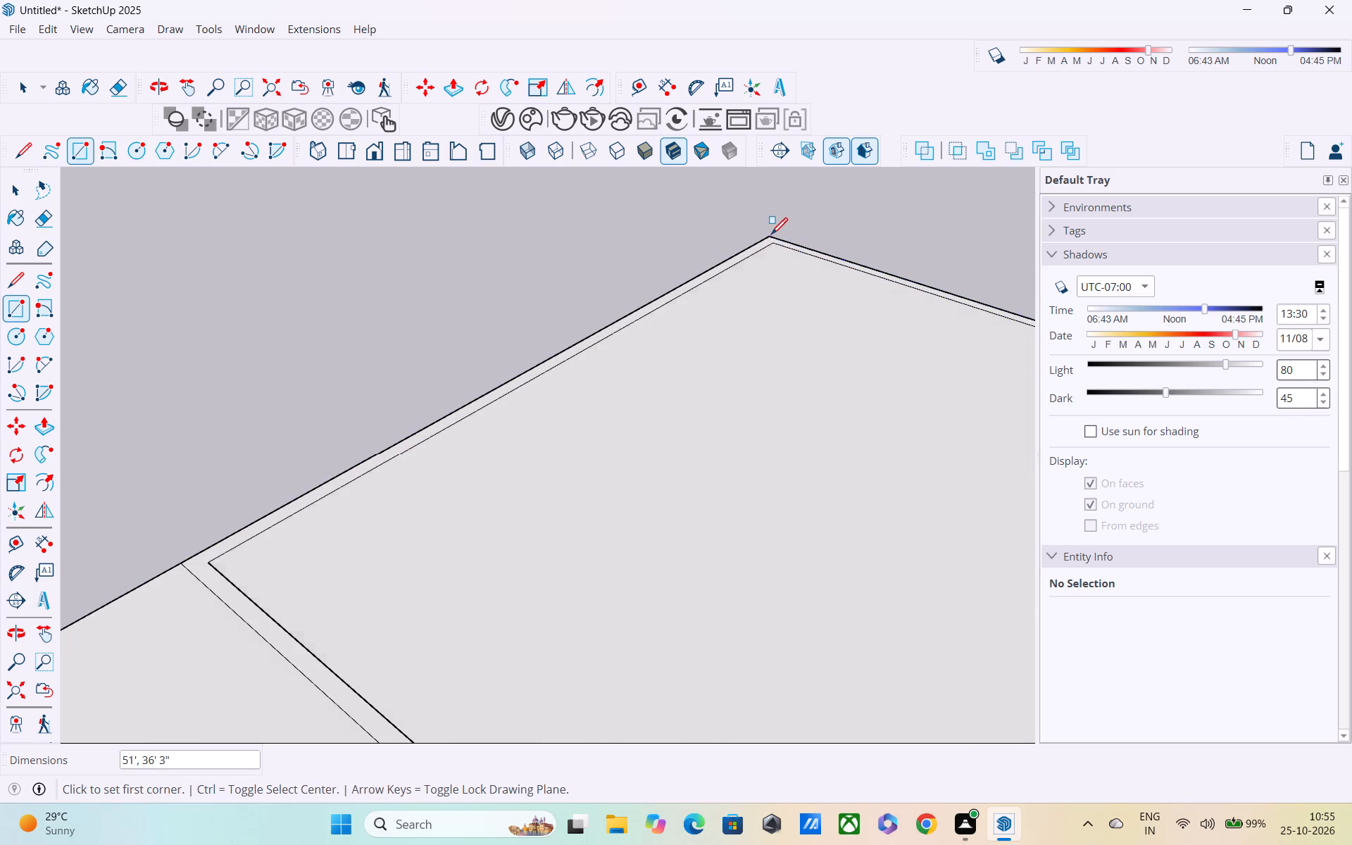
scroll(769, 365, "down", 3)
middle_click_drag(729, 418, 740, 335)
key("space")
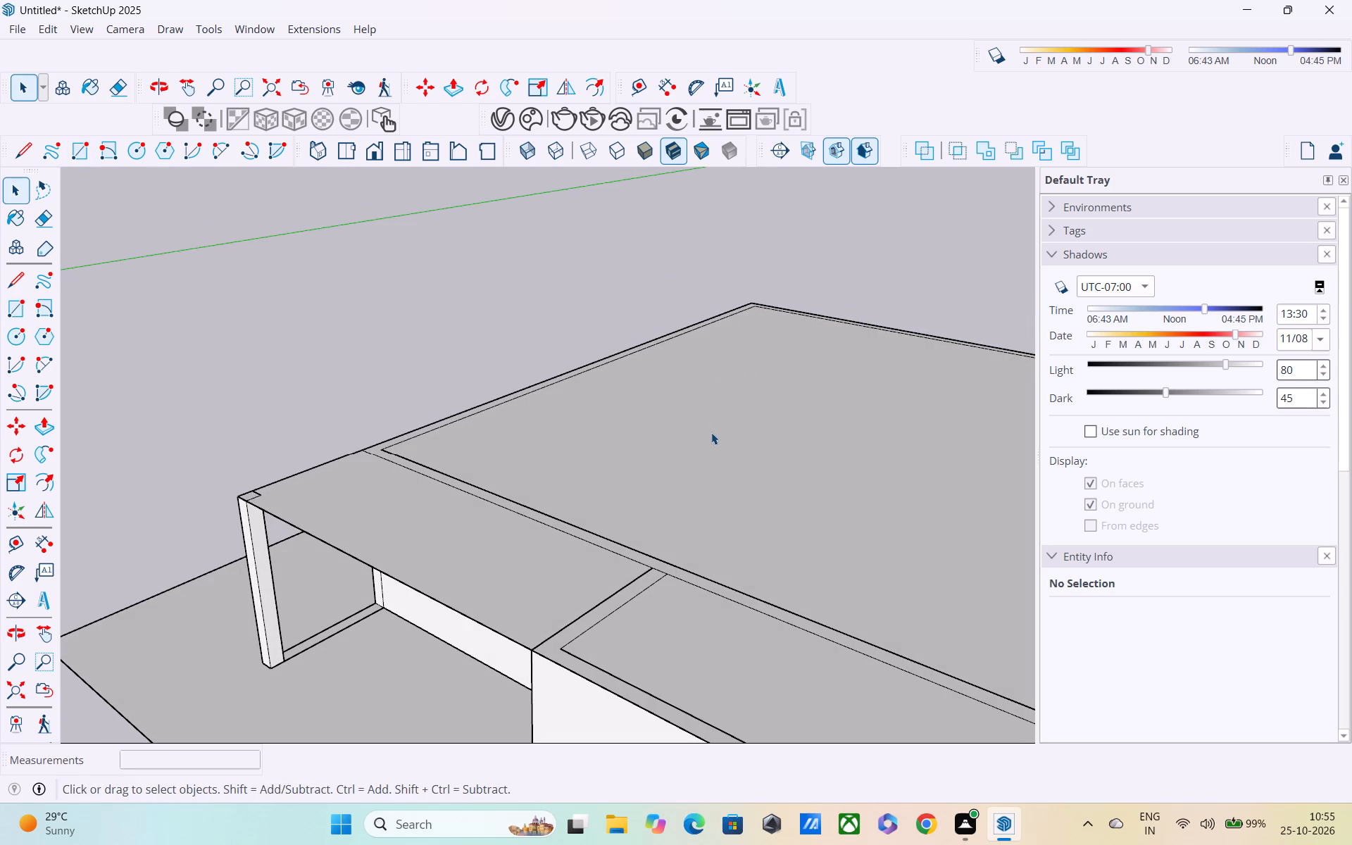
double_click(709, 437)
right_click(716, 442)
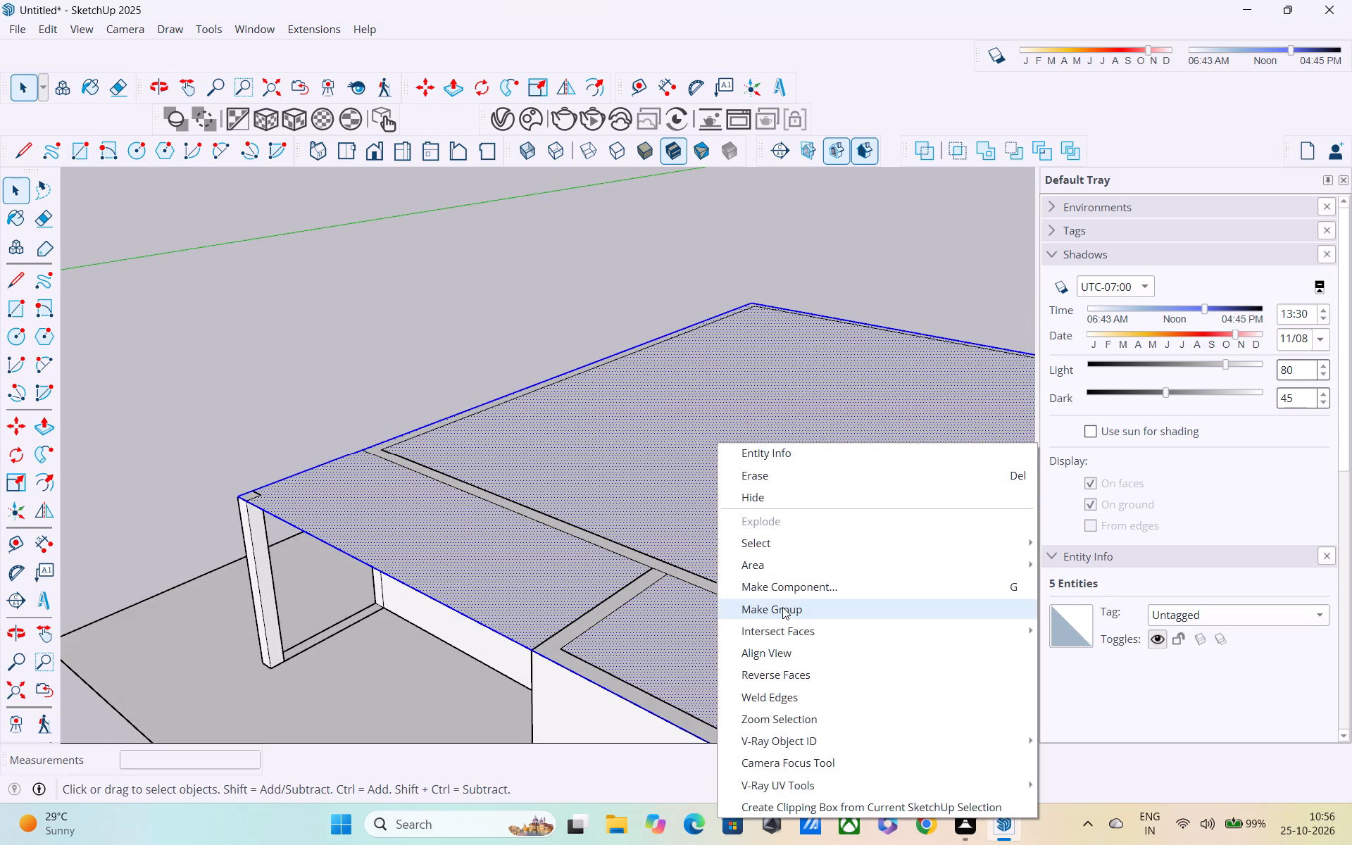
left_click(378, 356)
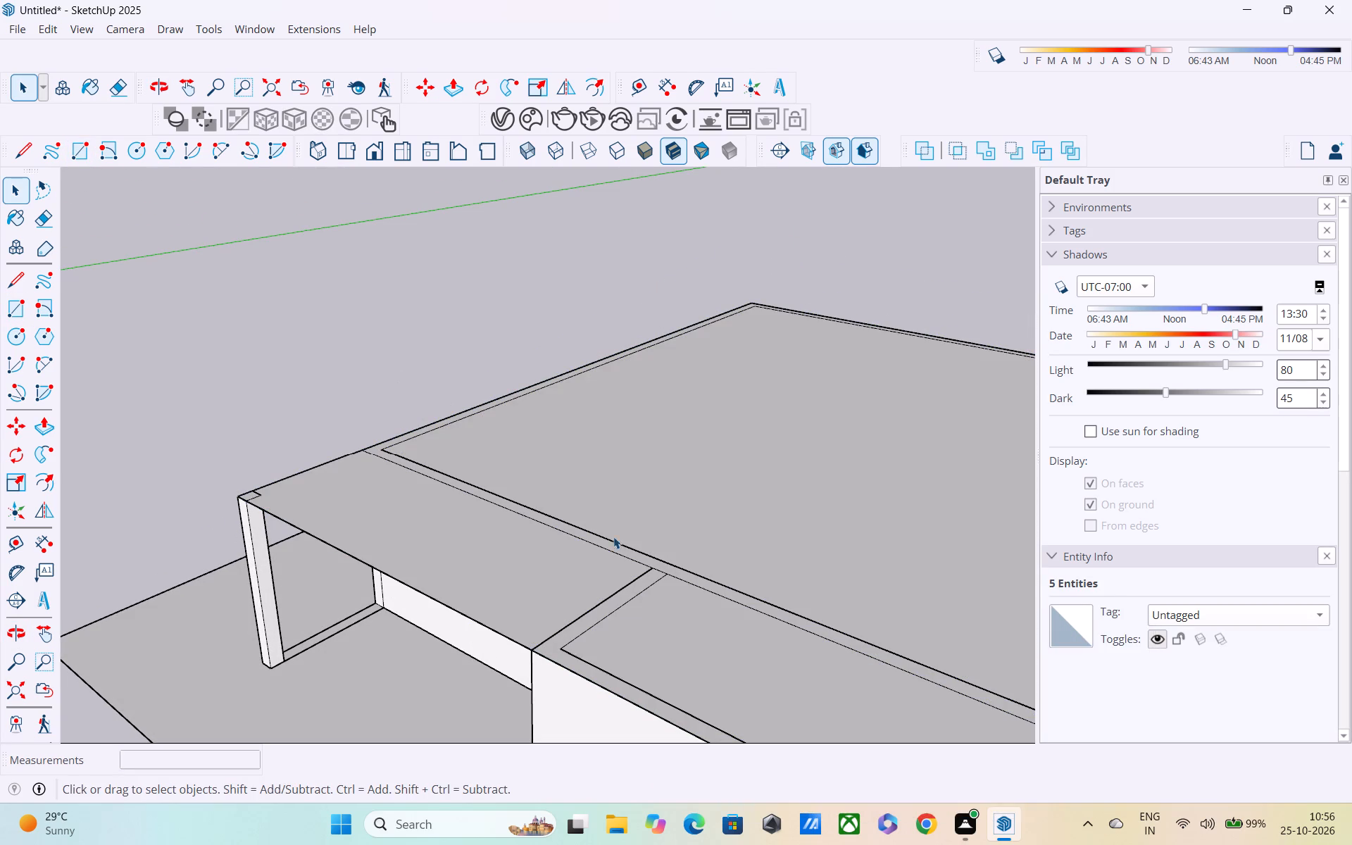
Move the roof rectangle with its edges off the walls into the open space beside the building.
left_click(715, 449)
scroll(710, 461, "down", 1)
middle_click_drag(709, 461, 564, 294, "shift")
double_click(647, 296)
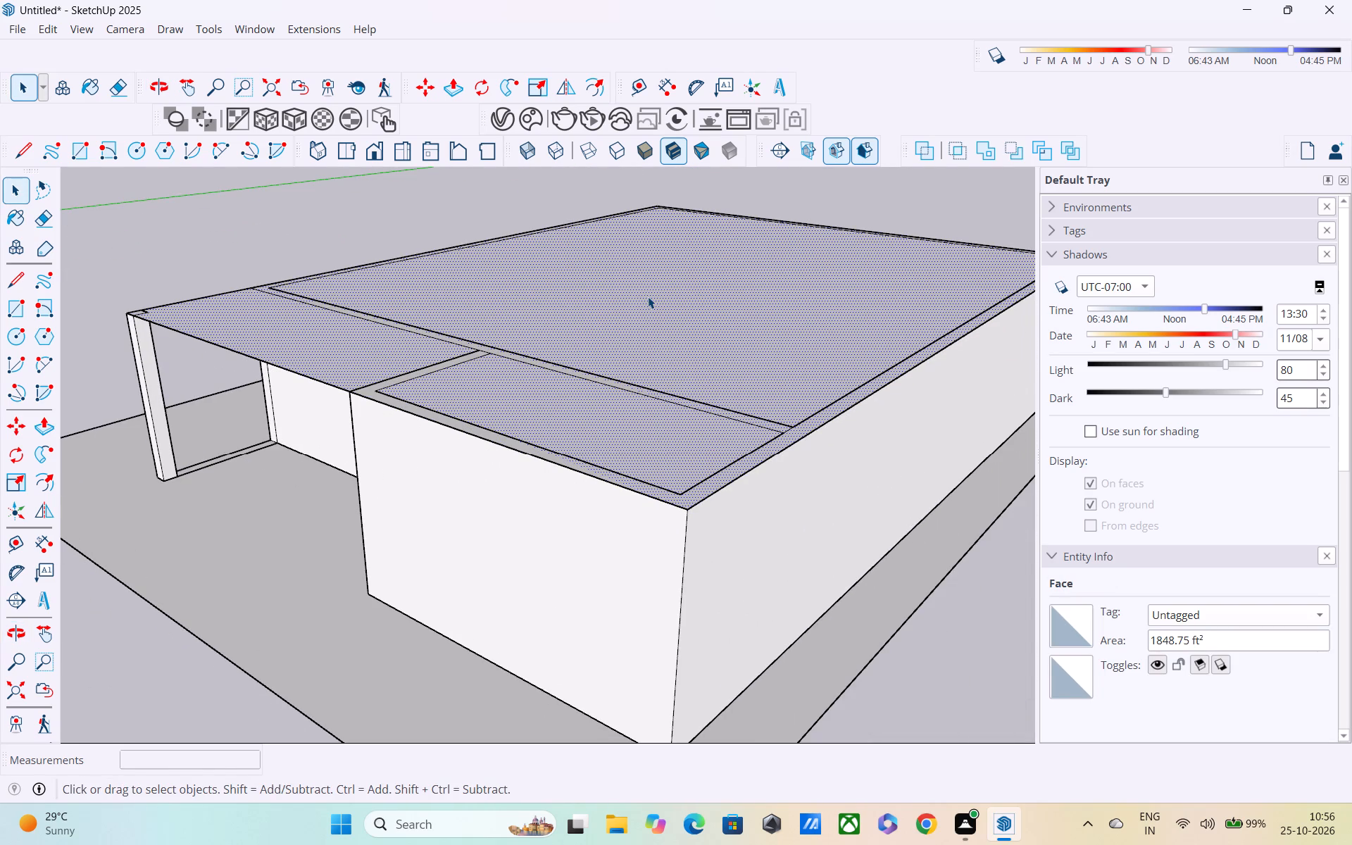
key("m")
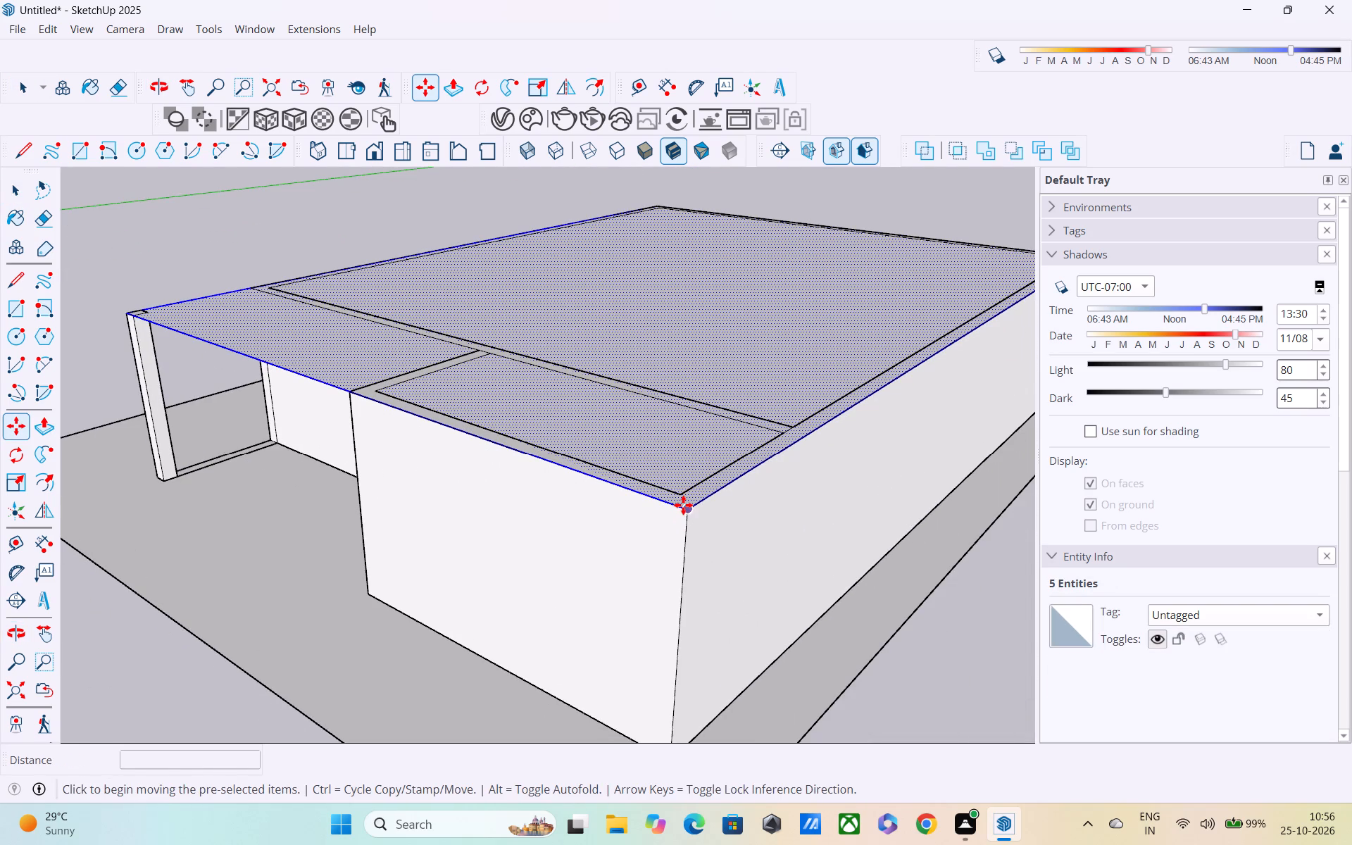
left_click(683, 505)
scroll(745, 408, "down", 4)
middle_click_drag(782, 389, 282, 408, "shift")
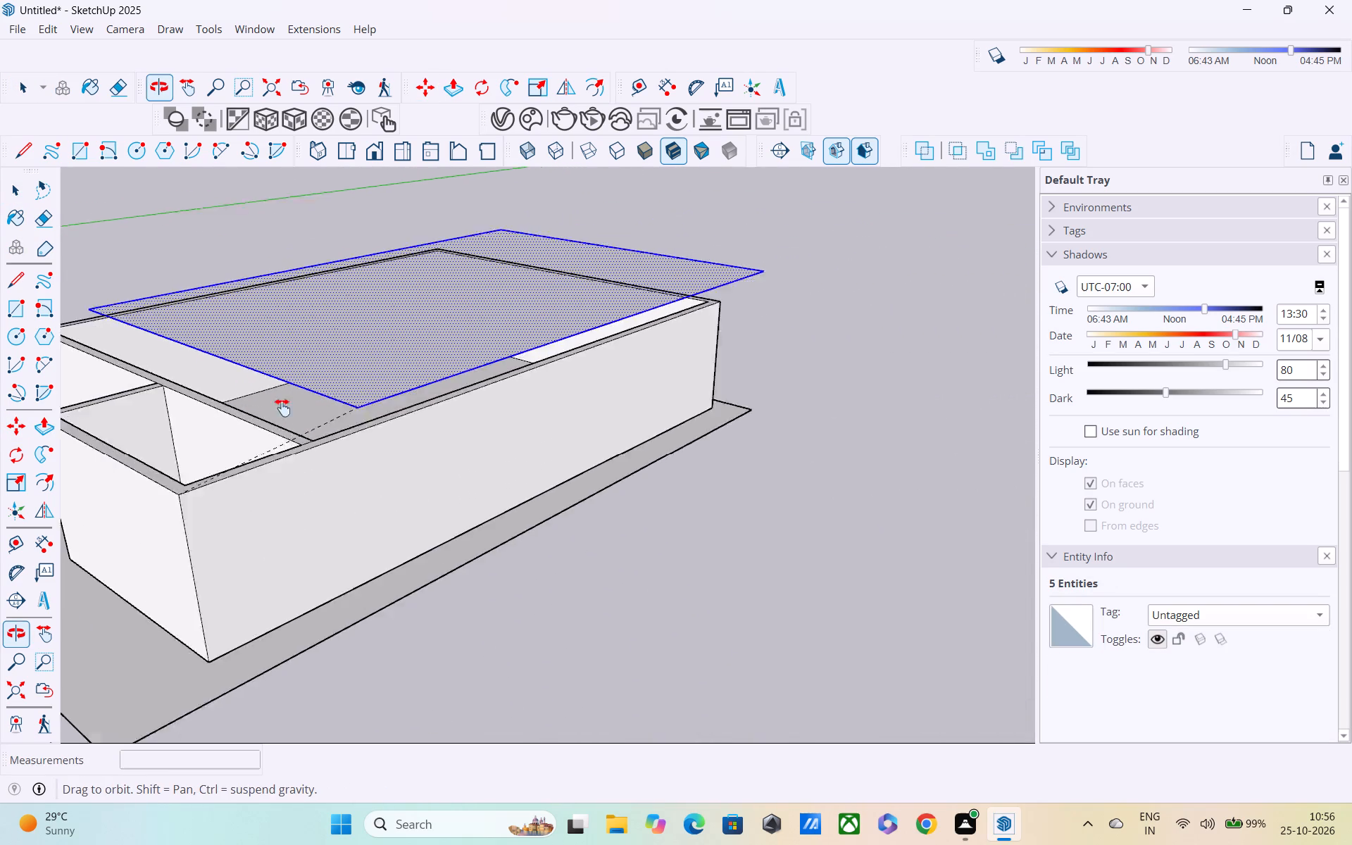
middle_click_drag(282, 408, 251, 411, "shift")
scroll(515, 389, "down", 5)
middle_click_drag(699, 398, 518, 335, "shift")
scroll(736, 353, "down", 2)
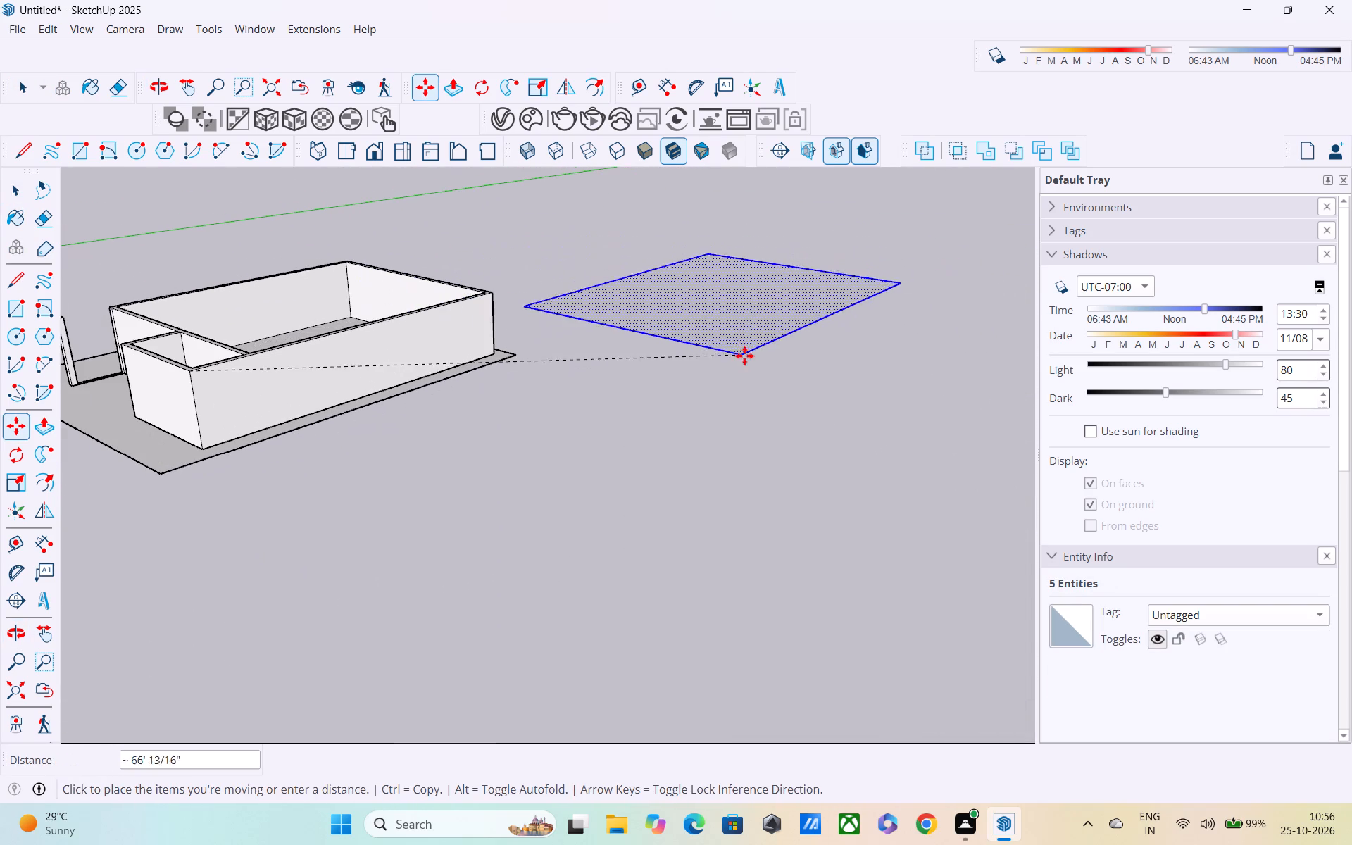
left_click(808, 361)
Push/Pull the moved roof rectangle up 10" into a slab.
key("space")
left_click(775, 309)
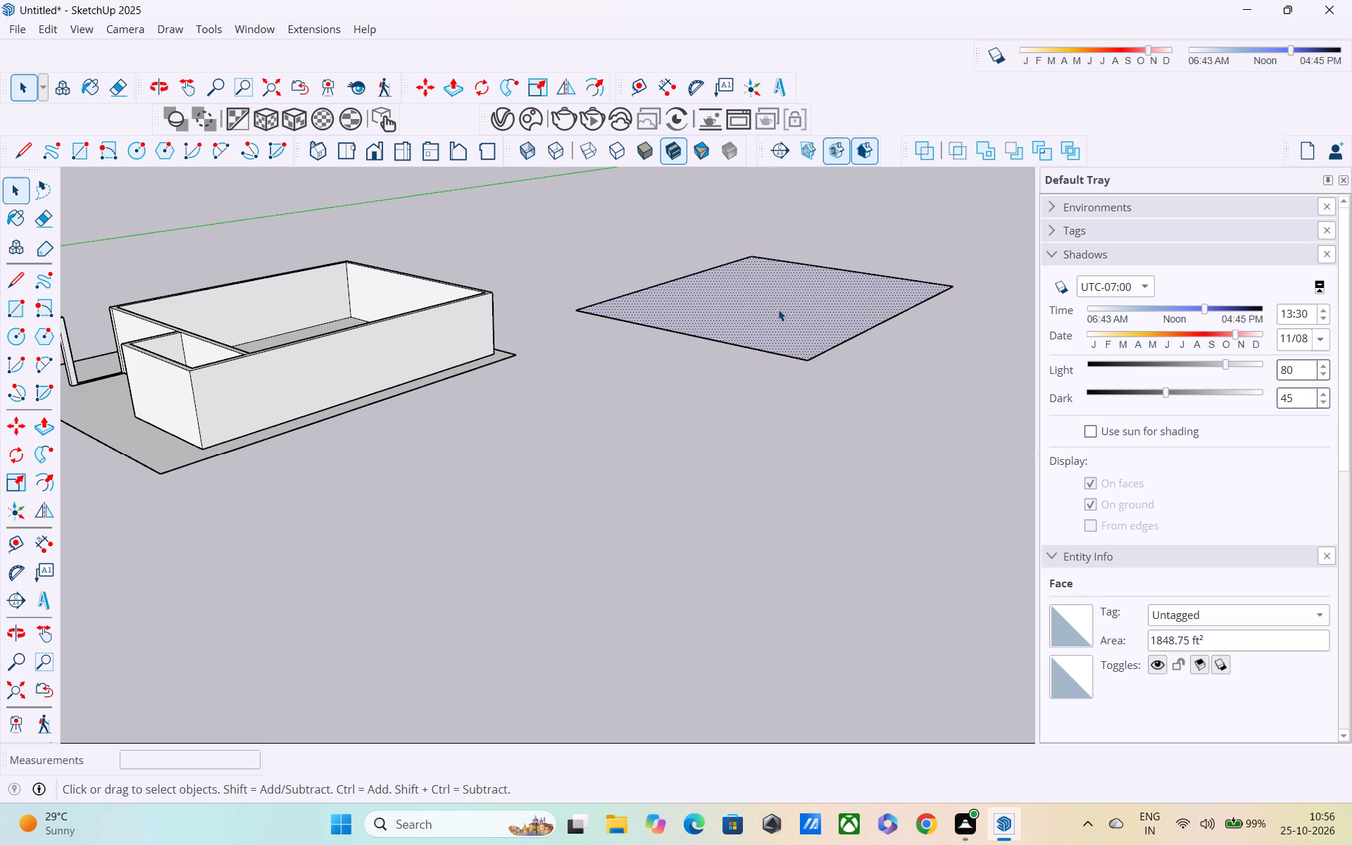
double_click(780, 309)
key("p")
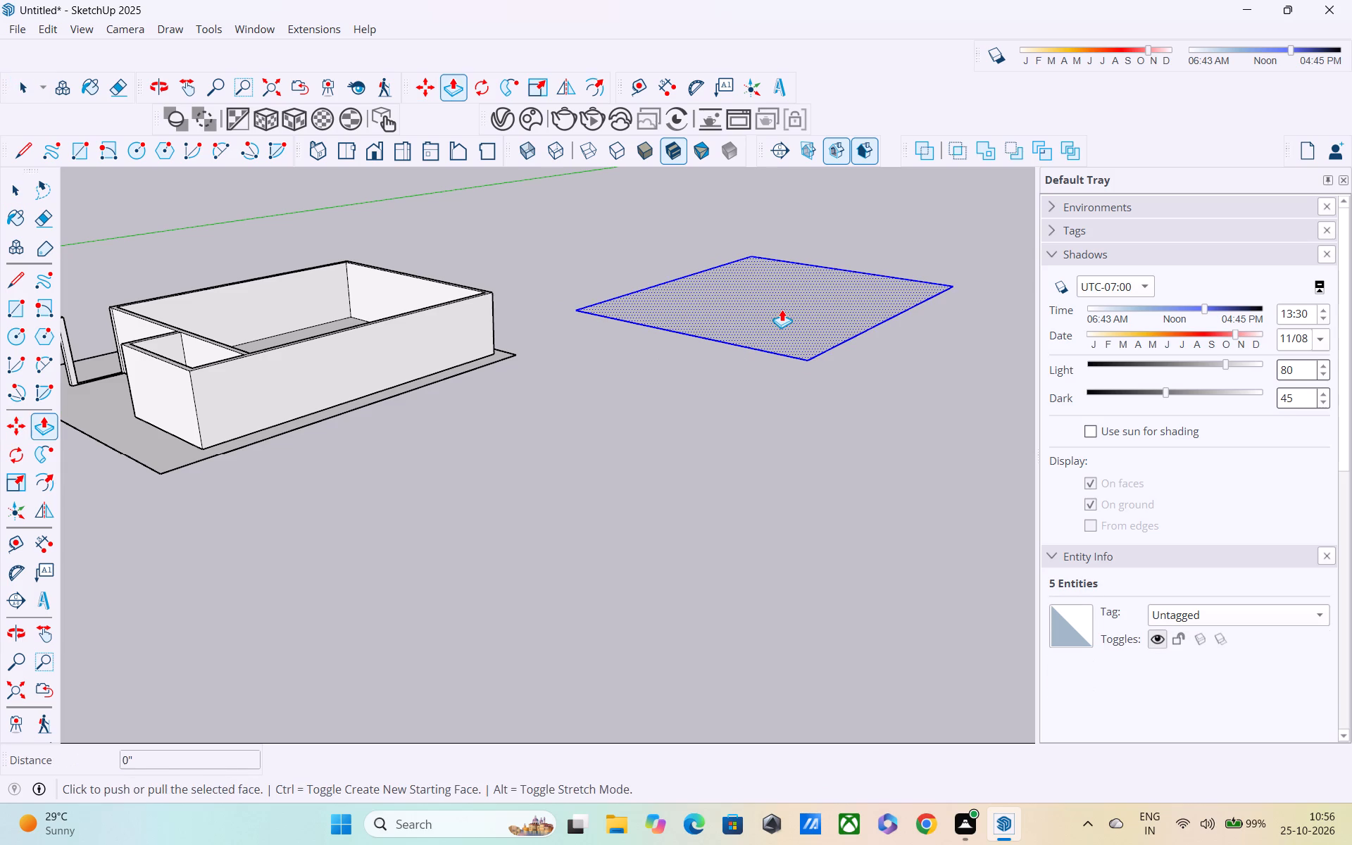
key("space")
key("p")
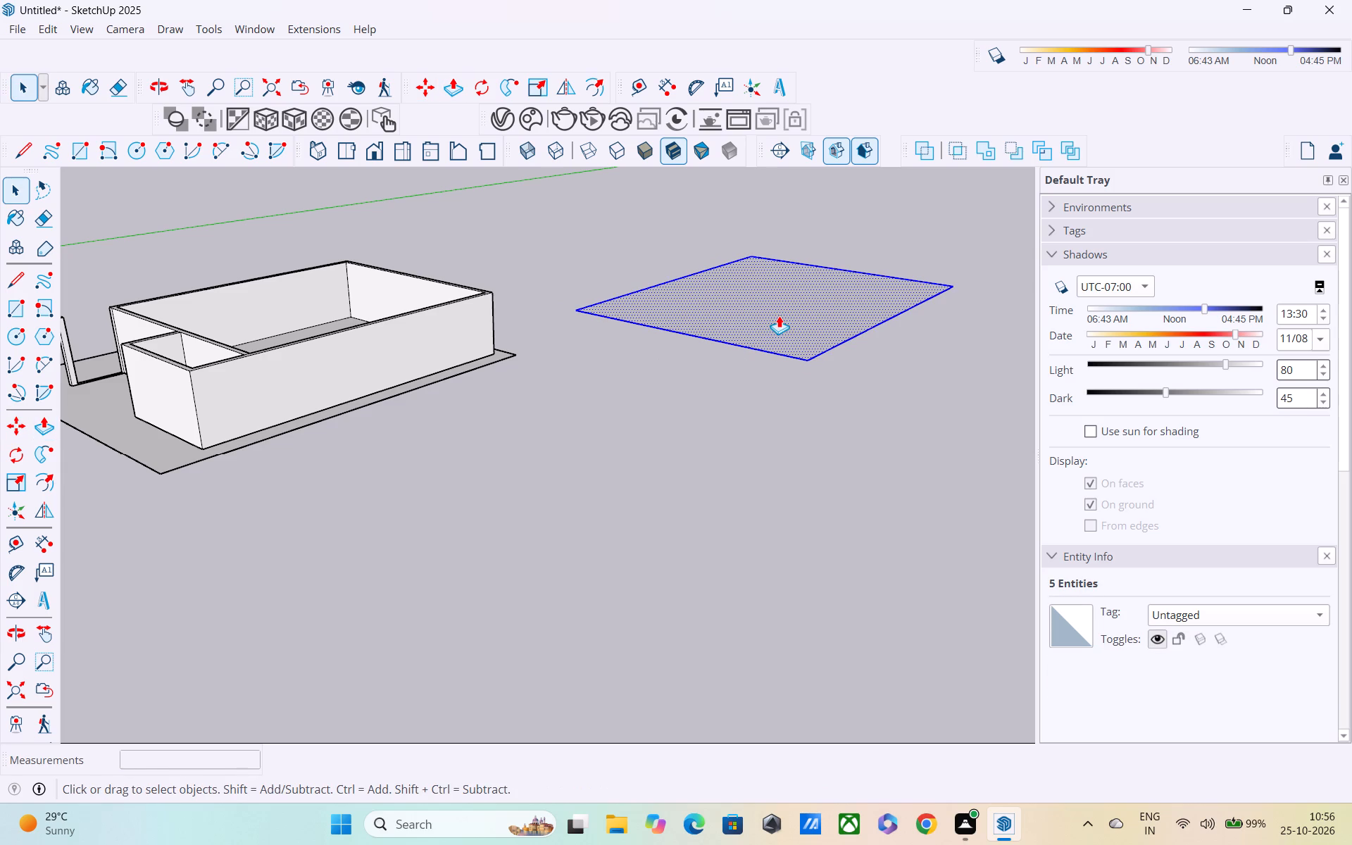
left_click(780, 320)
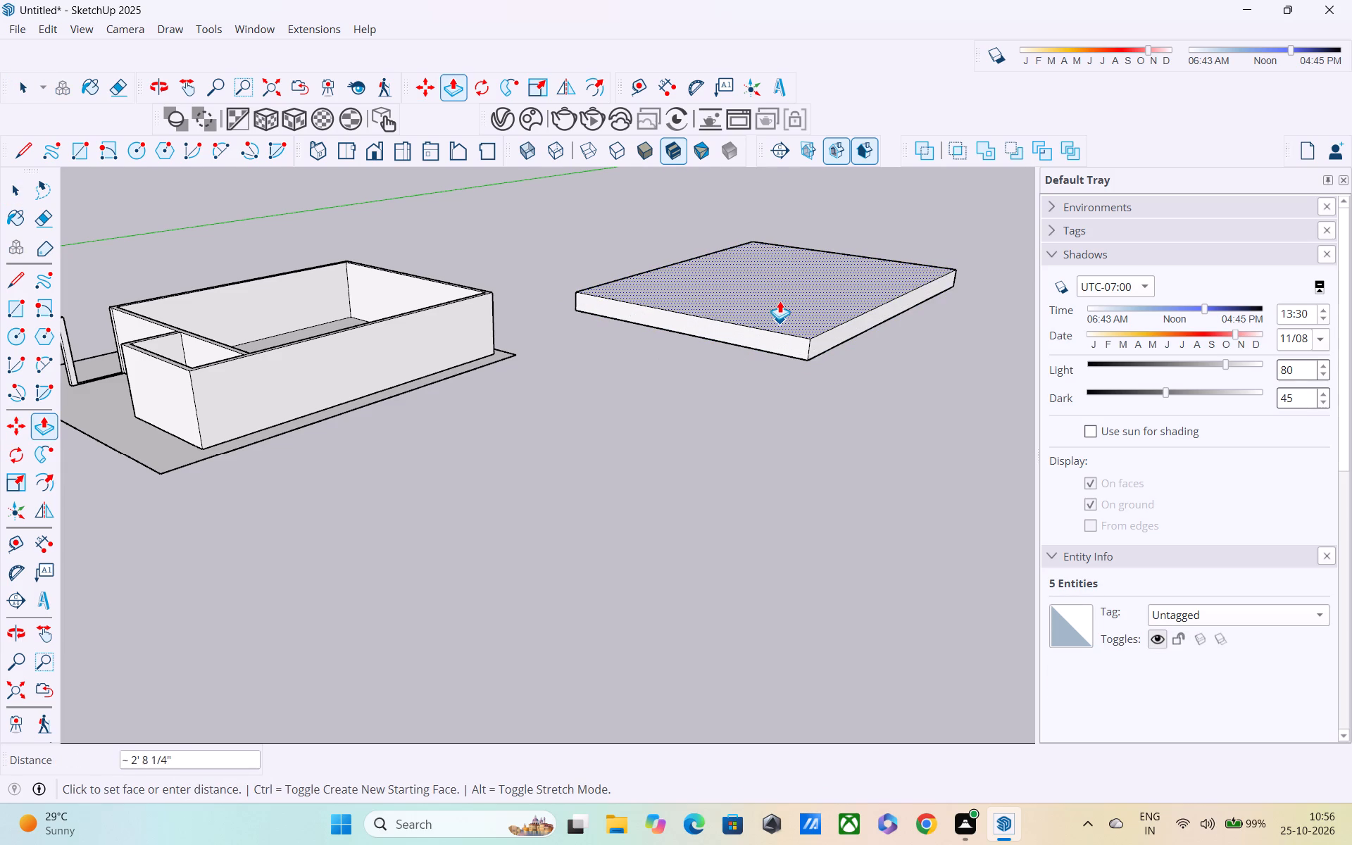
type("10\"")
key("Return")
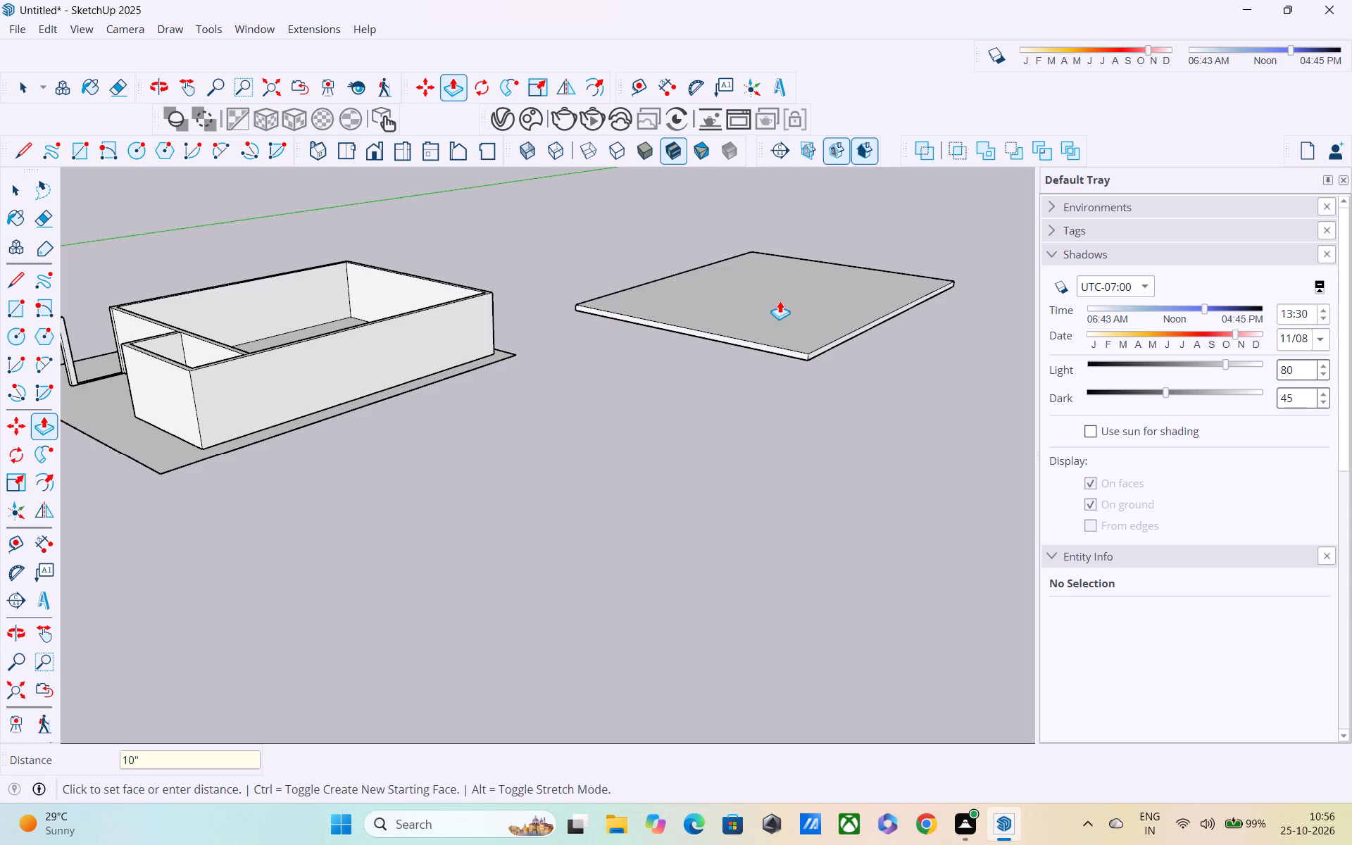
Change the roof slab's thickness to 6".
type("5\"")
key("BackSpace")
key("BackSpace")
key("BackSpace")
type("6\"")
key("Return")
Push/Pull the roof slab's top face up a further 1'.
scroll(802, 316, "up", 2)
left_click(800, 337)
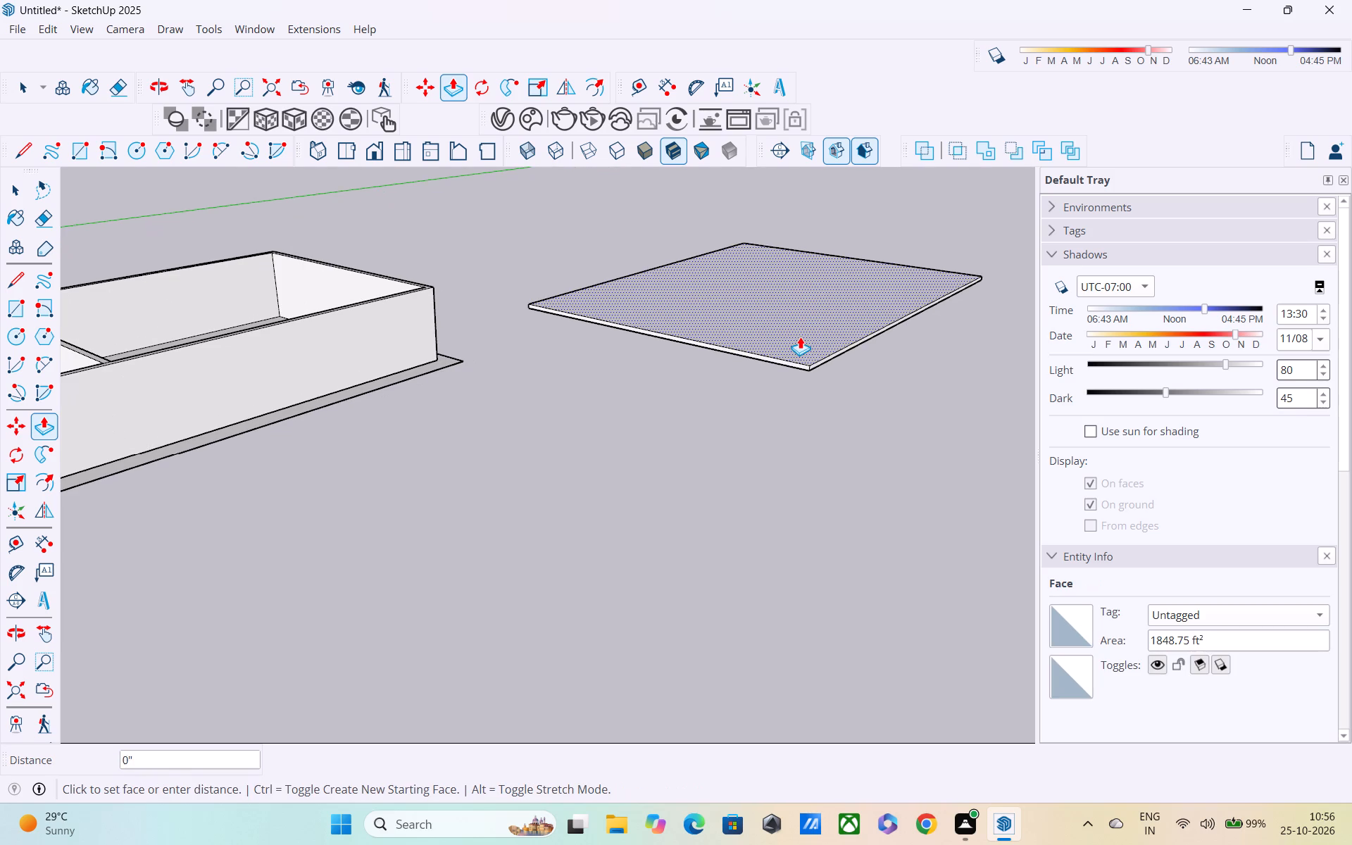
type("1'")
key("Return")
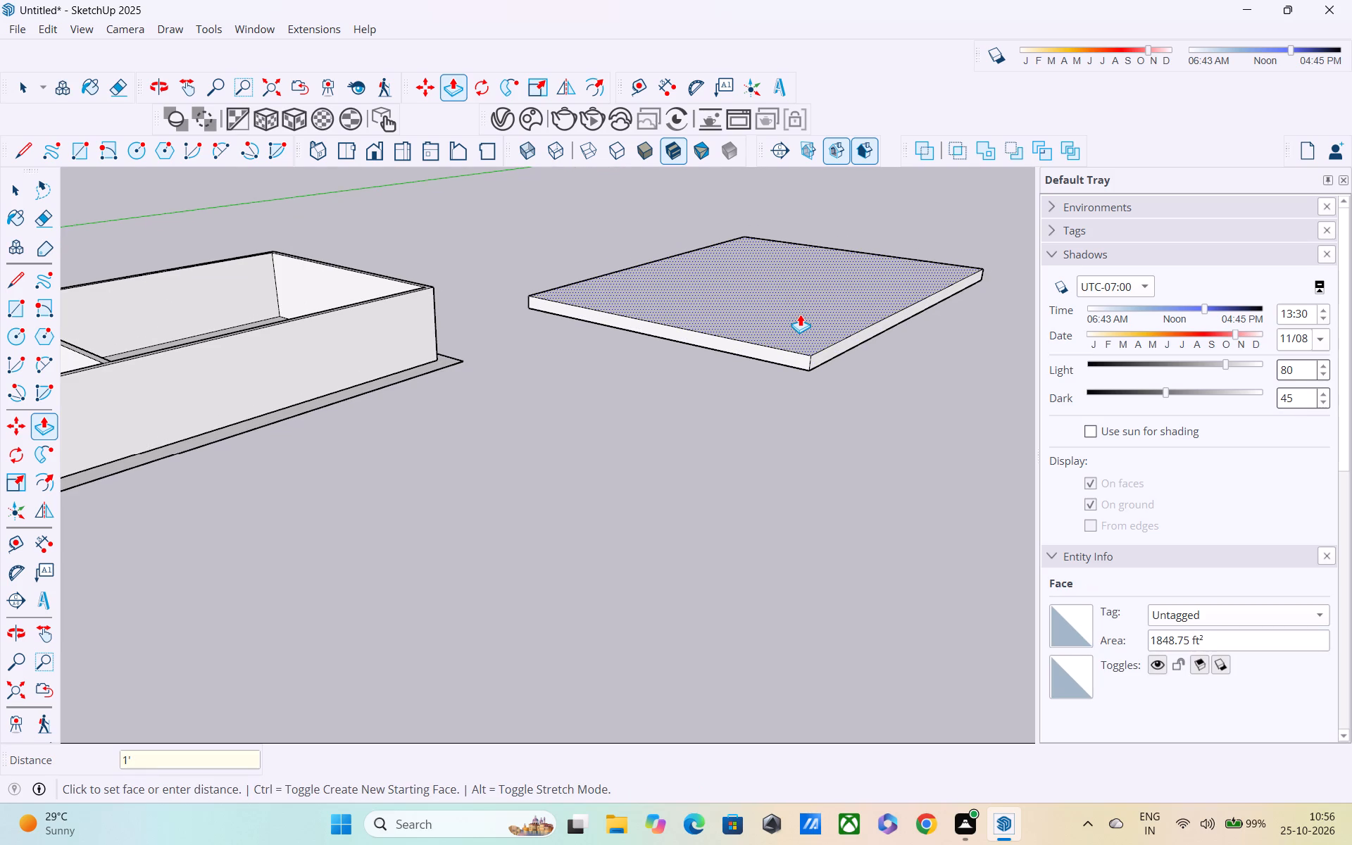
Push/Pull the roof slab's top face up another 6".
left_click(804, 327)
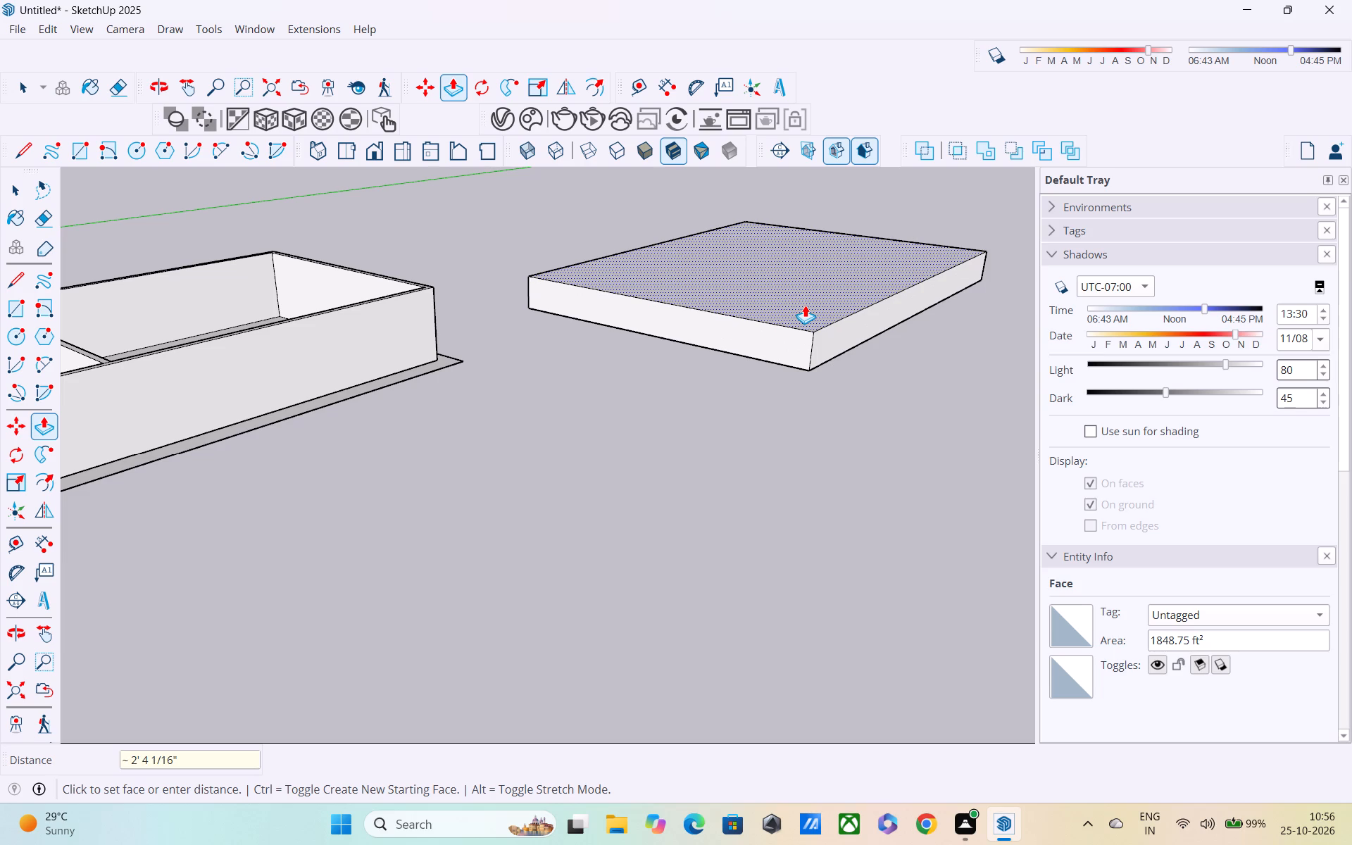
type("6\"")
key("Return")
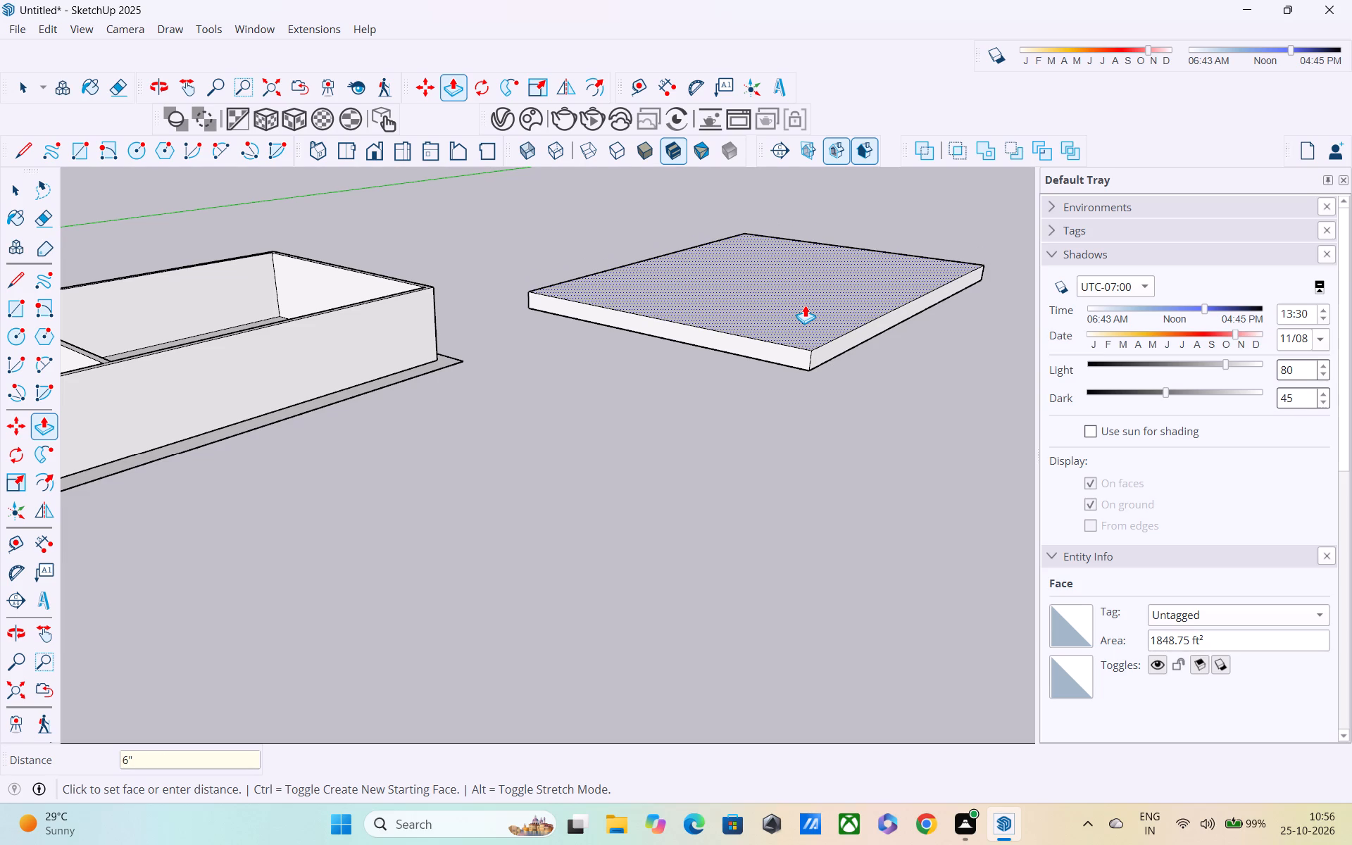
Select all faces and edges of the roof slab and make them a group.
scroll(803, 303, "up", 1)
scroll(799, 282, "down", 4)
middle_click_drag(813, 304, 894, 290)
scroll(899, 287, "down", 5)
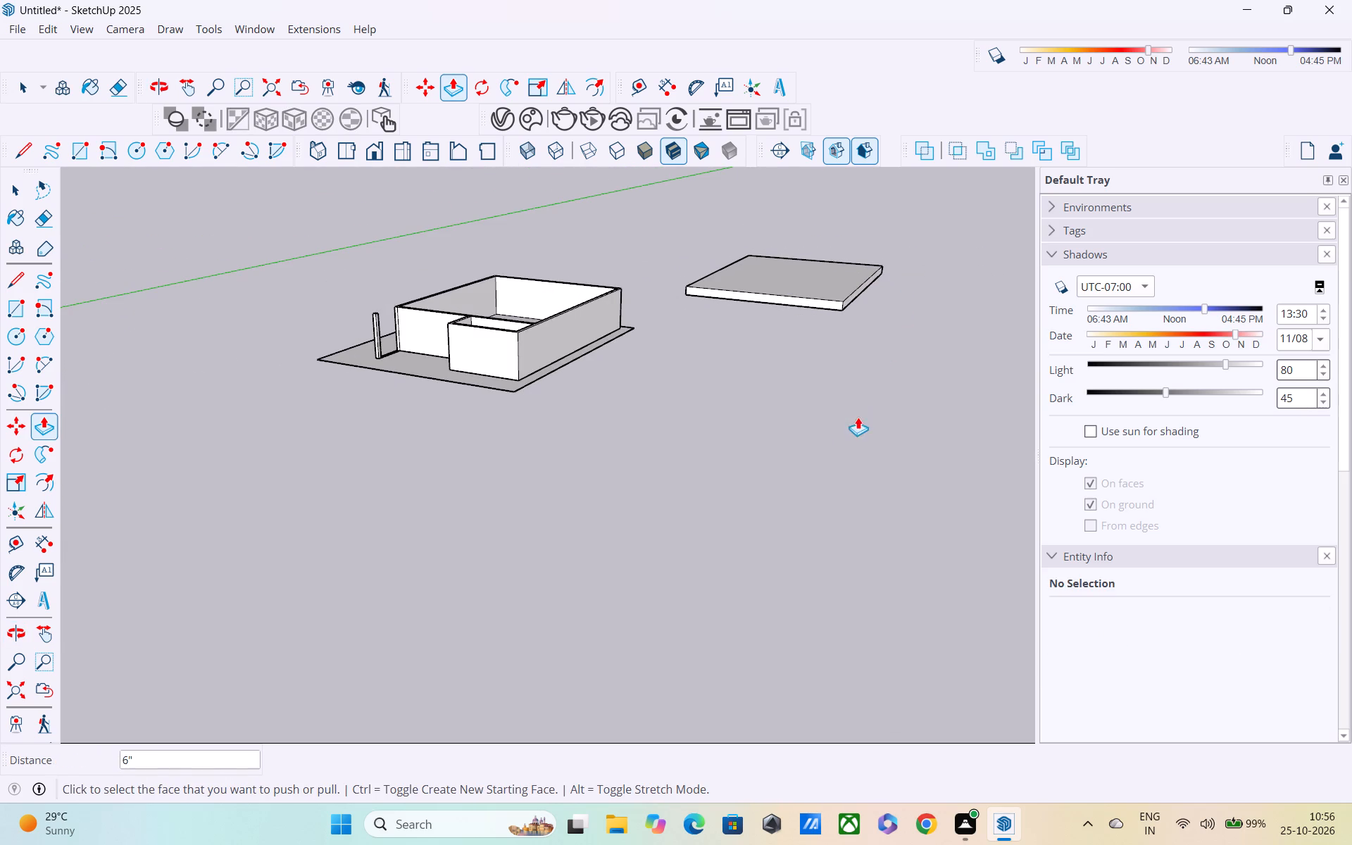
middle_click_drag(855, 418, 789, 475, "shift")
key("space")
left_click(781, 343)
double_click(782, 342)
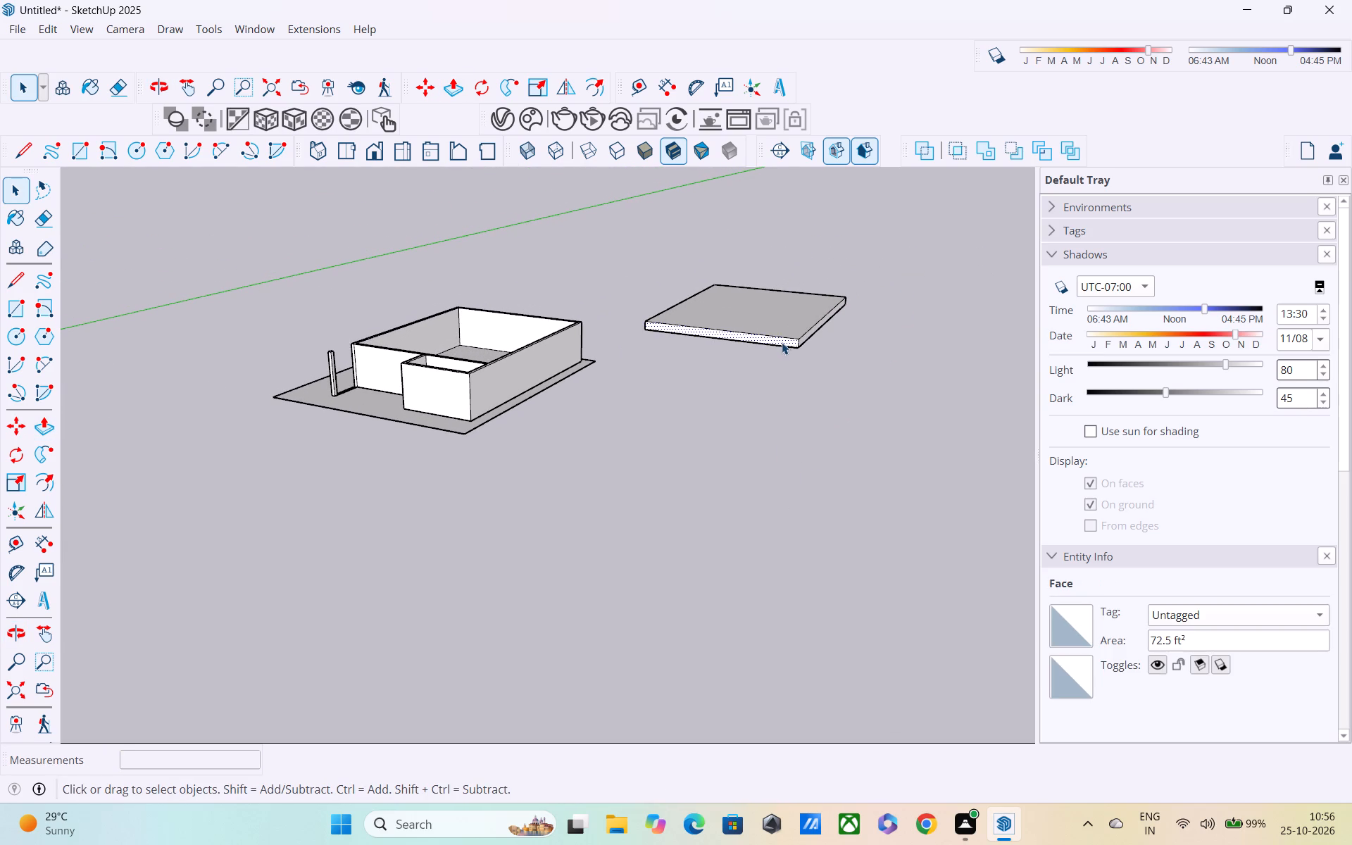
double_click(799, 335)
double_click(799, 346)
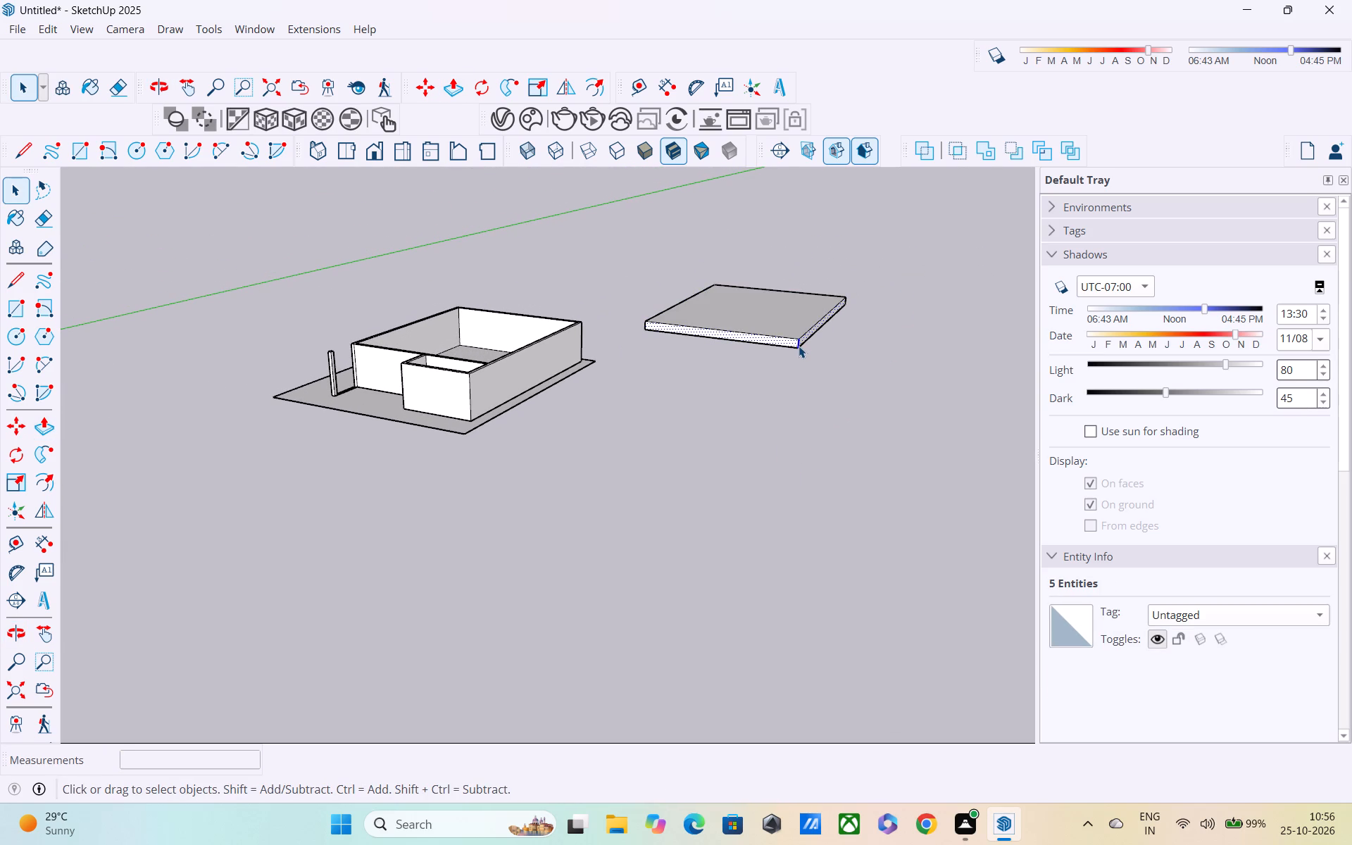
double_click(799, 346)
right_click(799, 346)
left_click(919, 508)
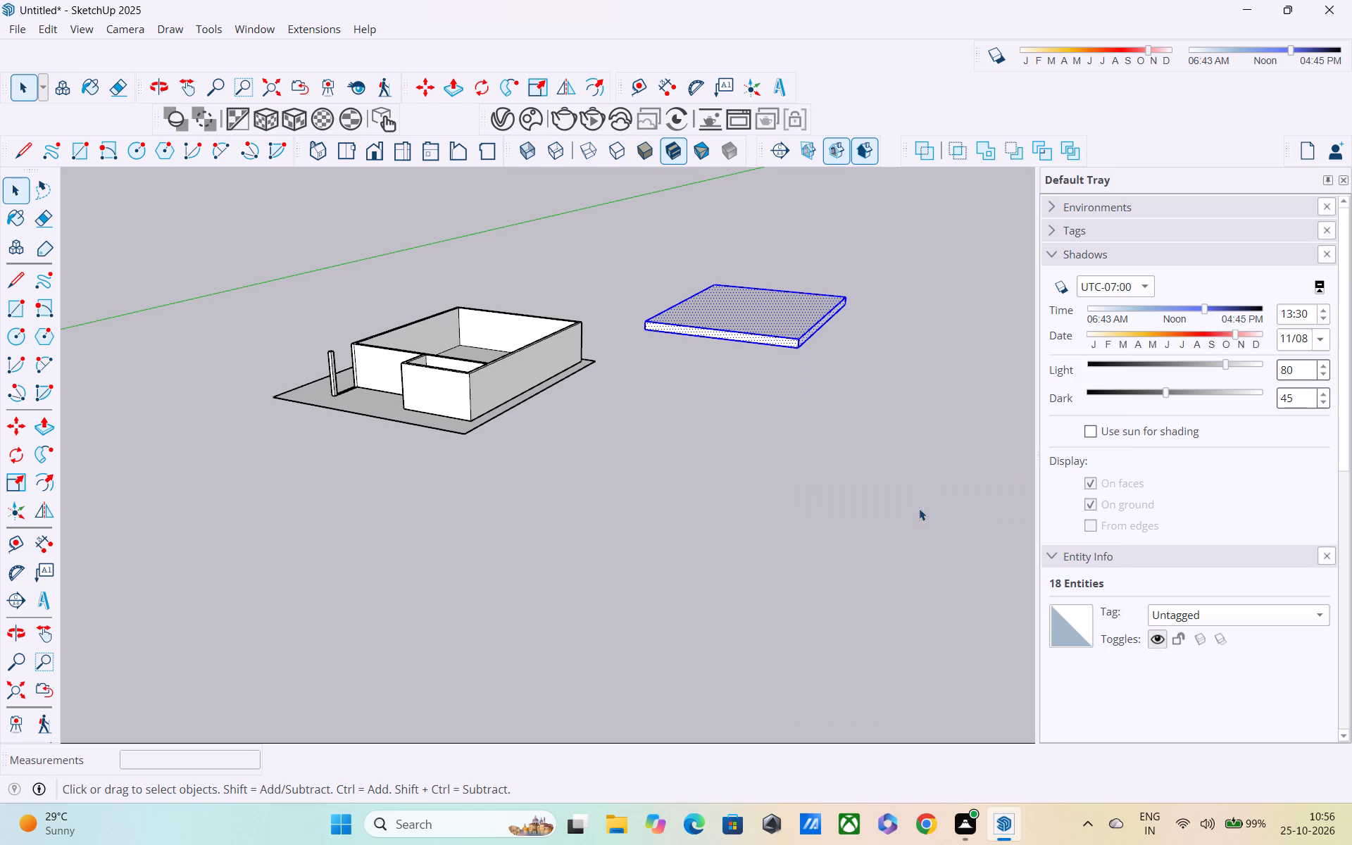
Move the roof group by its lower front corner onto the matching top corner of the building's walls.
key("m")
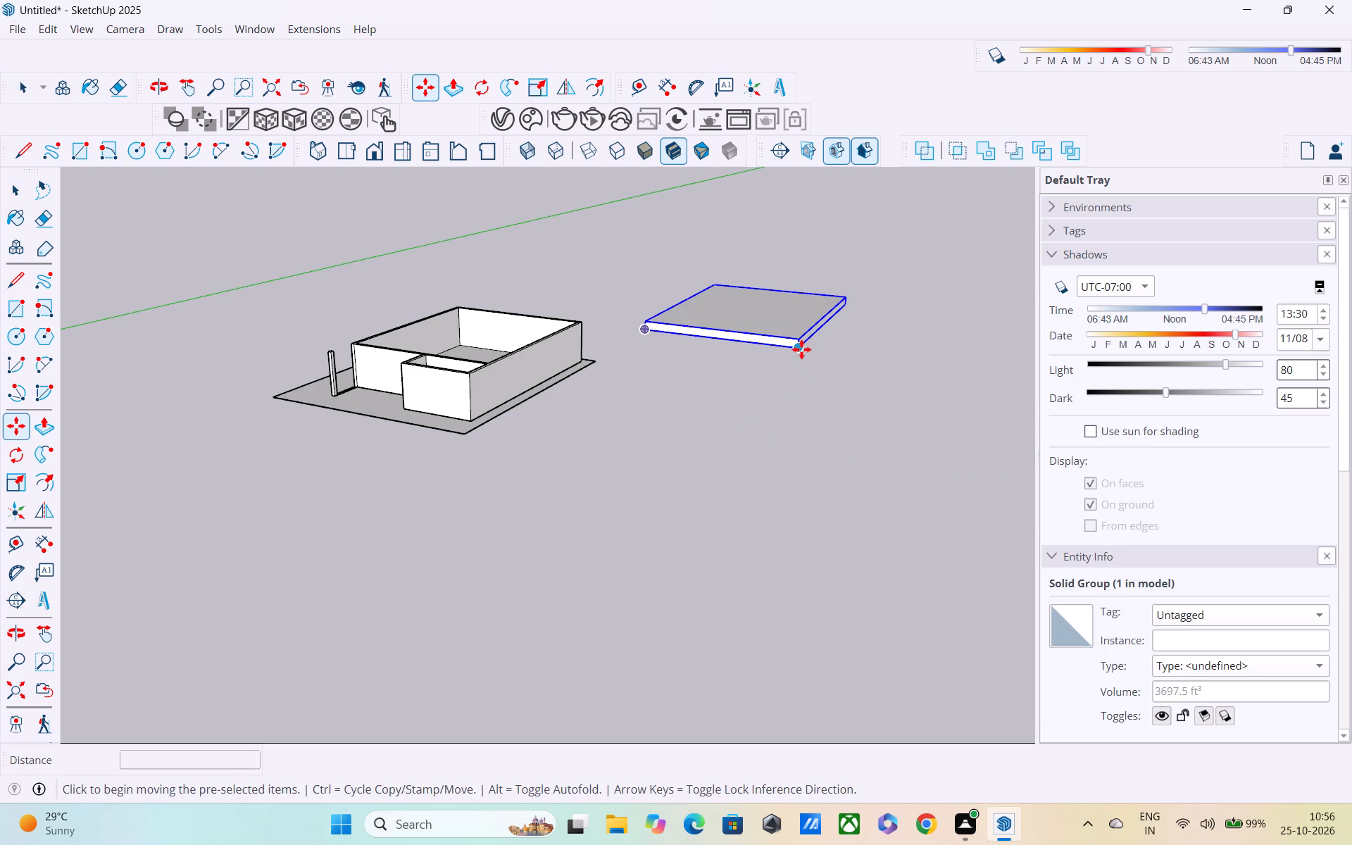
left_click(801, 349)
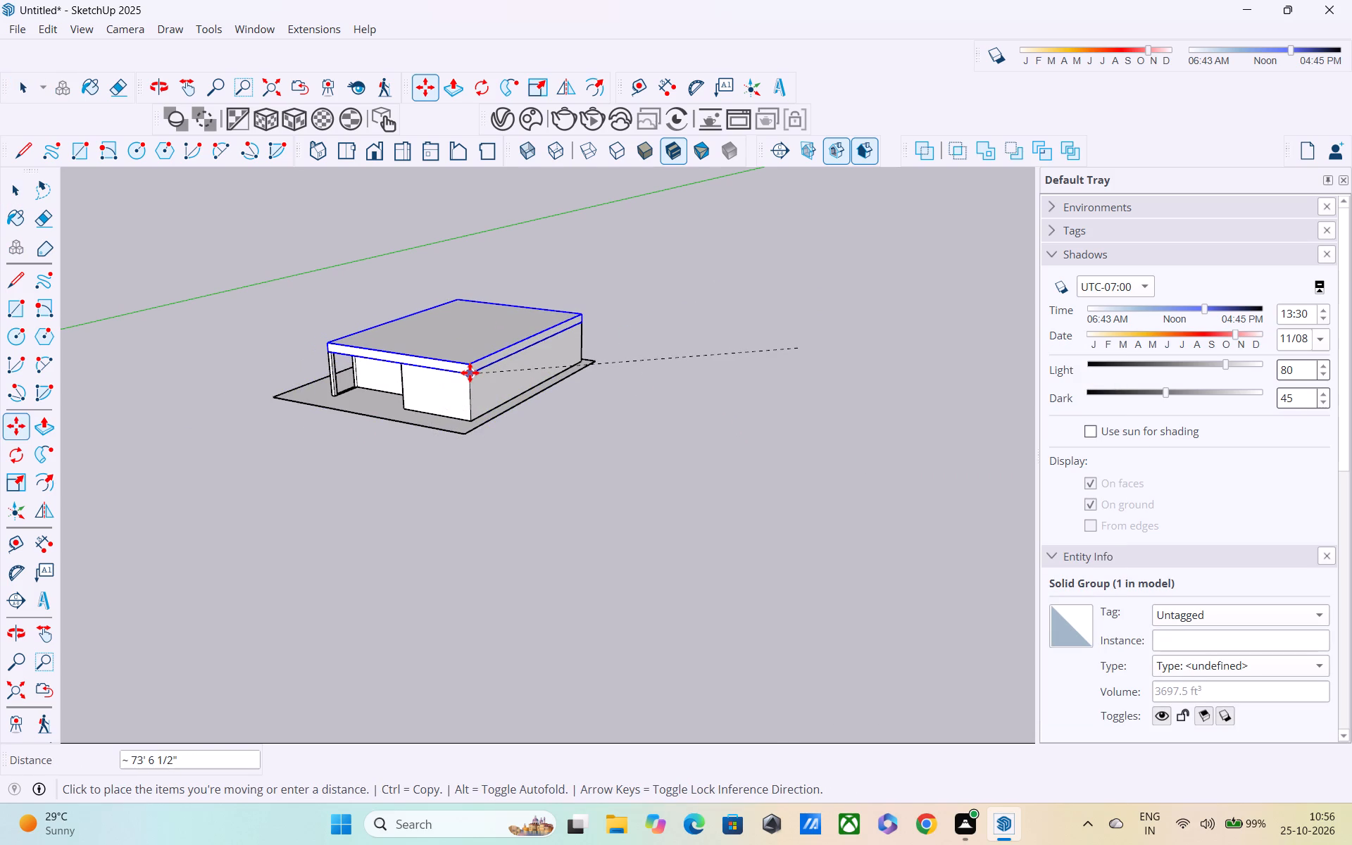
left_click(470, 373)
Examine how the roof slab sits on the walls and post from the front and from below.
middle_click_drag(516, 430, 656, 401)
scroll(637, 386, "down", 5)
middle_click_drag(551, 433, 627, 429)
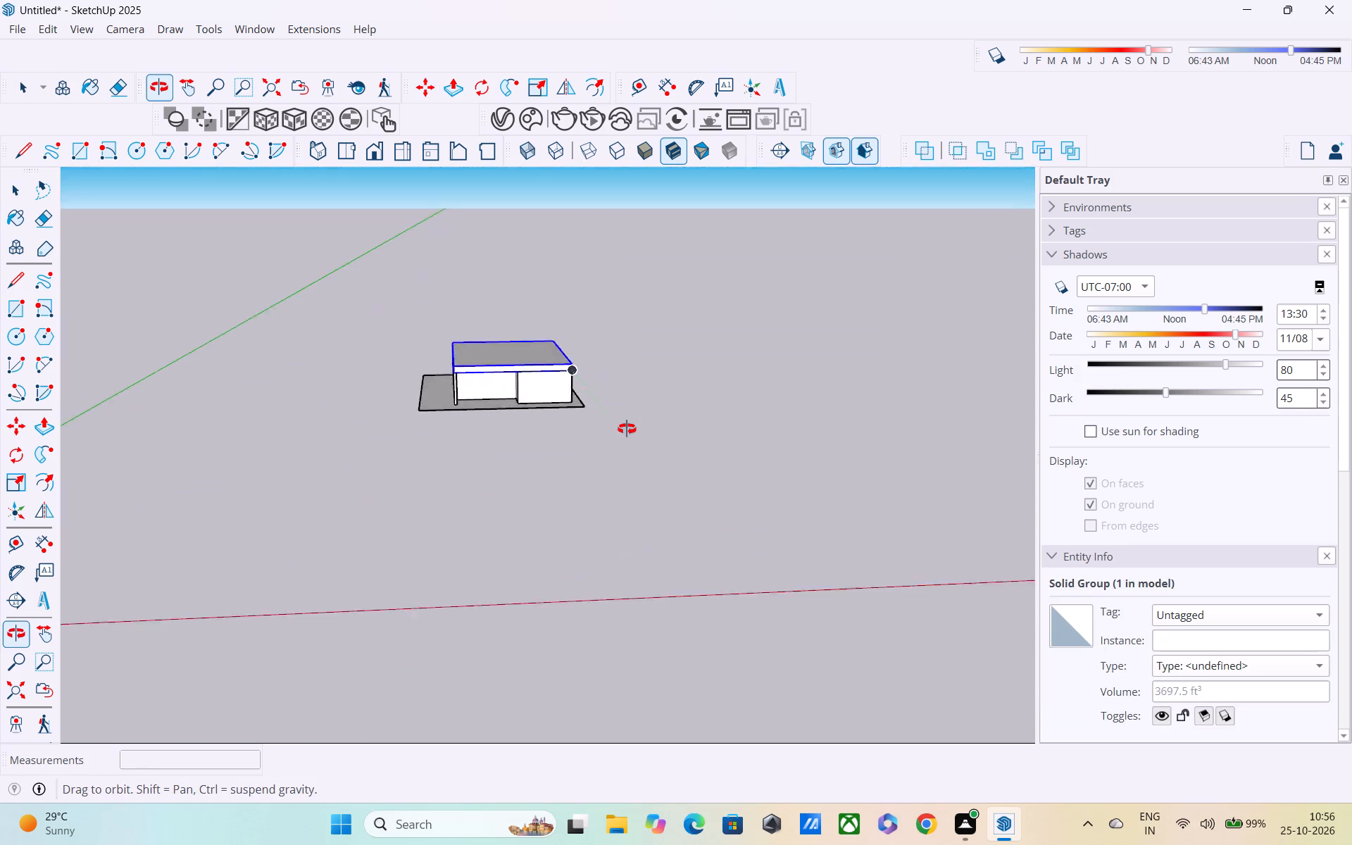
middle_click_drag(627, 429, 601, 446)
scroll(481, 373, "up", 10)
middle_click_drag(545, 411, 539, 336)
scroll(534, 340, "up", 7)
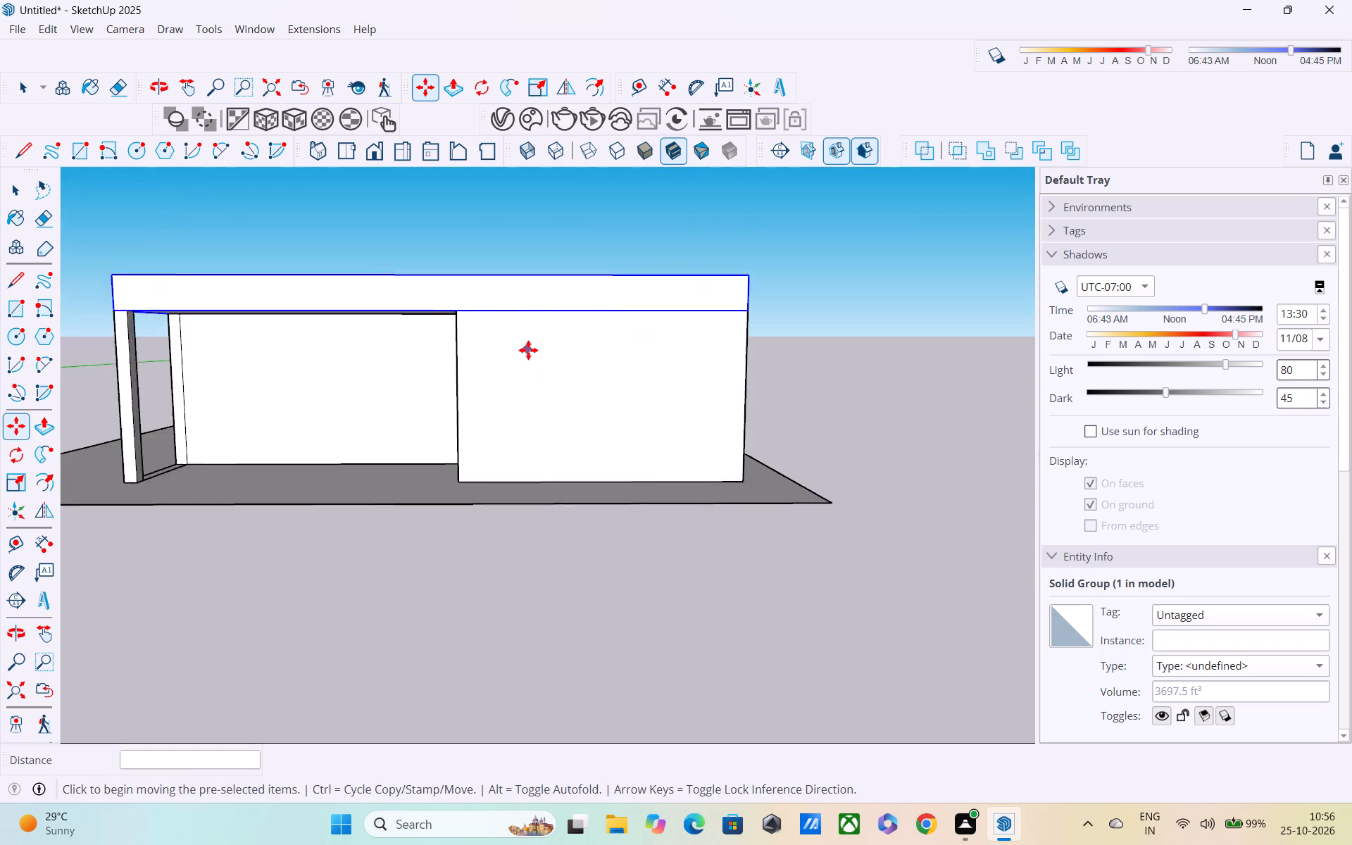
scroll(528, 350, "up", 1)
middle_click_drag(527, 343, 591, 289)
scroll(606, 294, "down", 3)
middle_click_drag(621, 304, 641, 320, "shift")
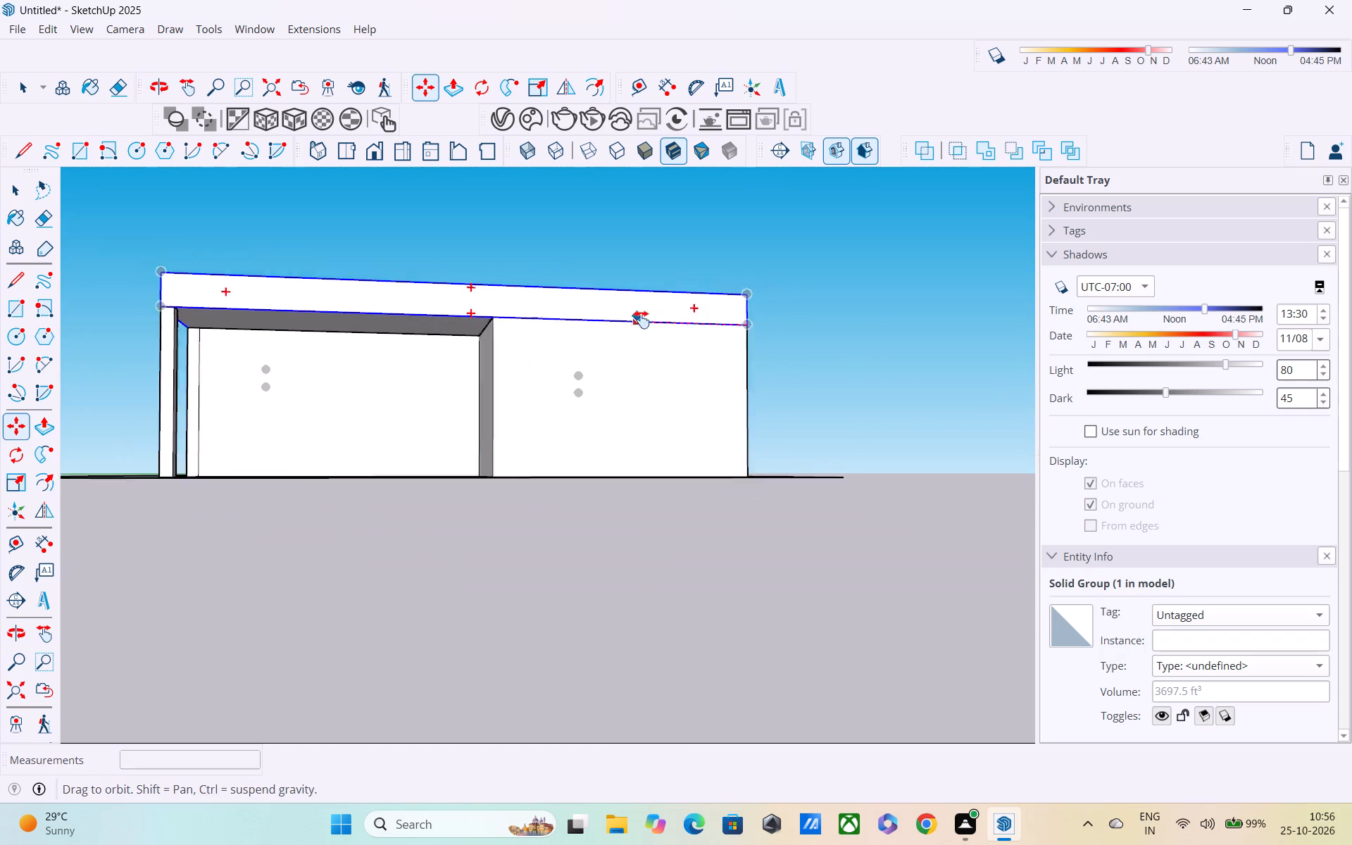
middle_click_drag(641, 320, 696, 375, "shift")
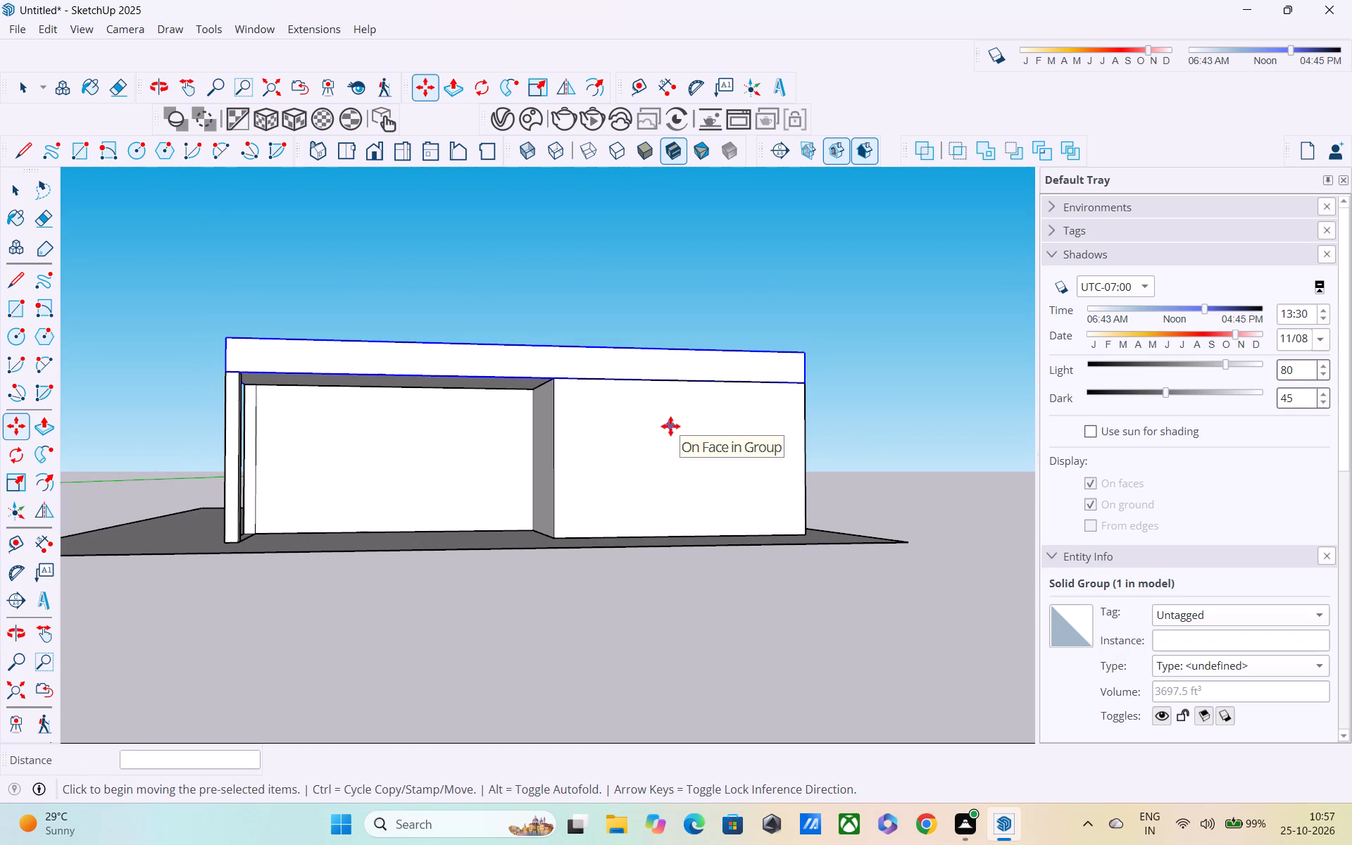
scroll(672, 434, "down", 2)
middle_click_drag(672, 434, 715, 504, "shift")
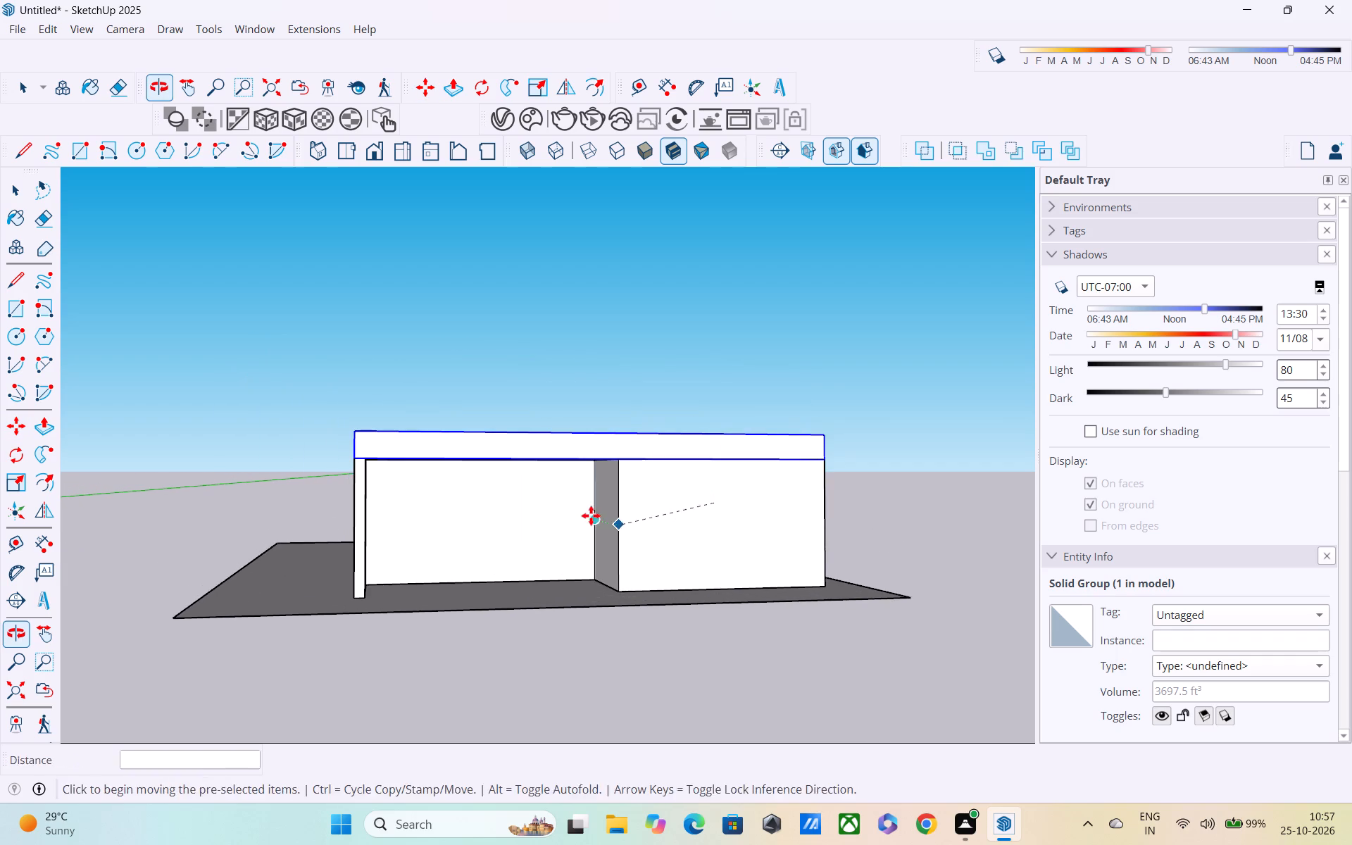
middle_click_drag(591, 515, 546, 500)
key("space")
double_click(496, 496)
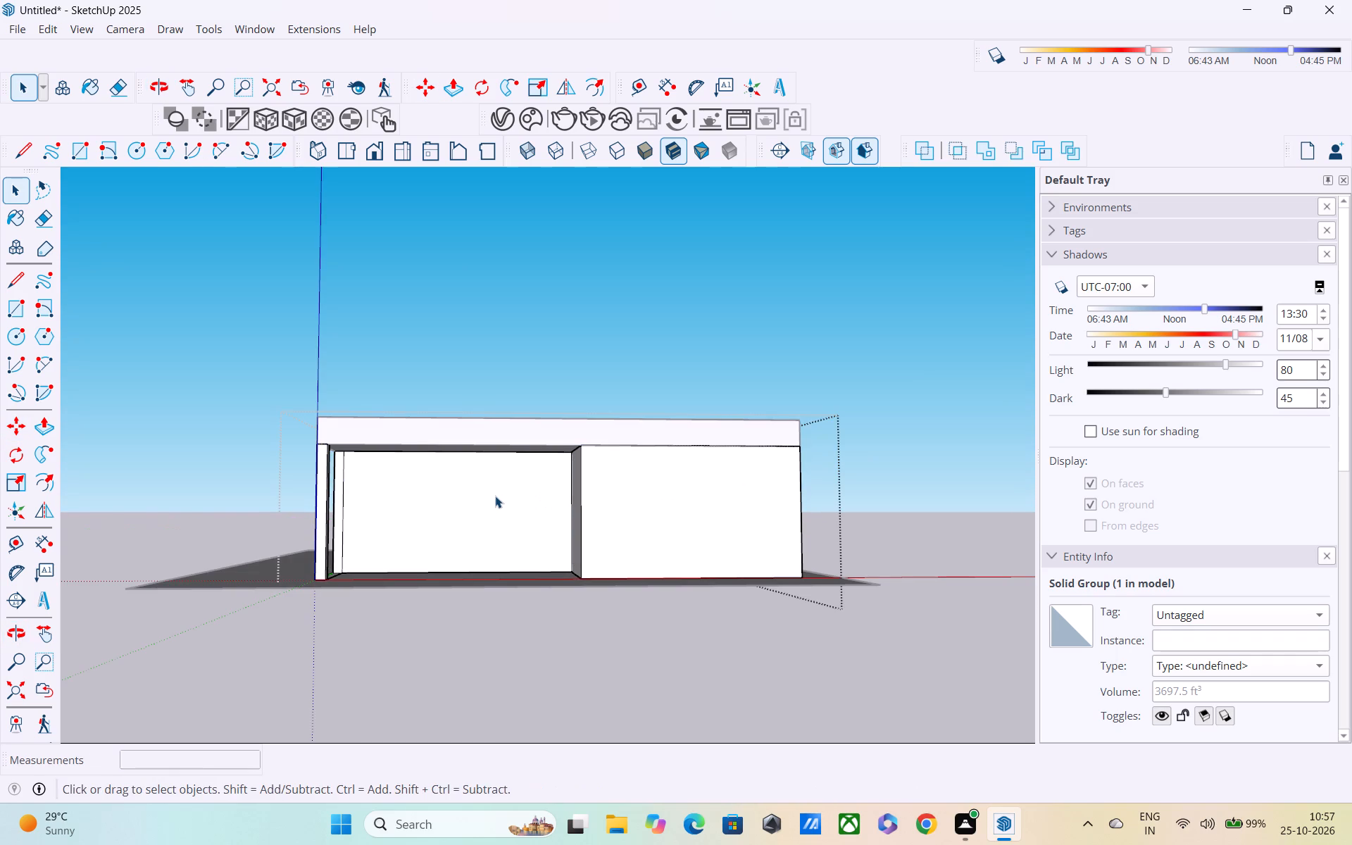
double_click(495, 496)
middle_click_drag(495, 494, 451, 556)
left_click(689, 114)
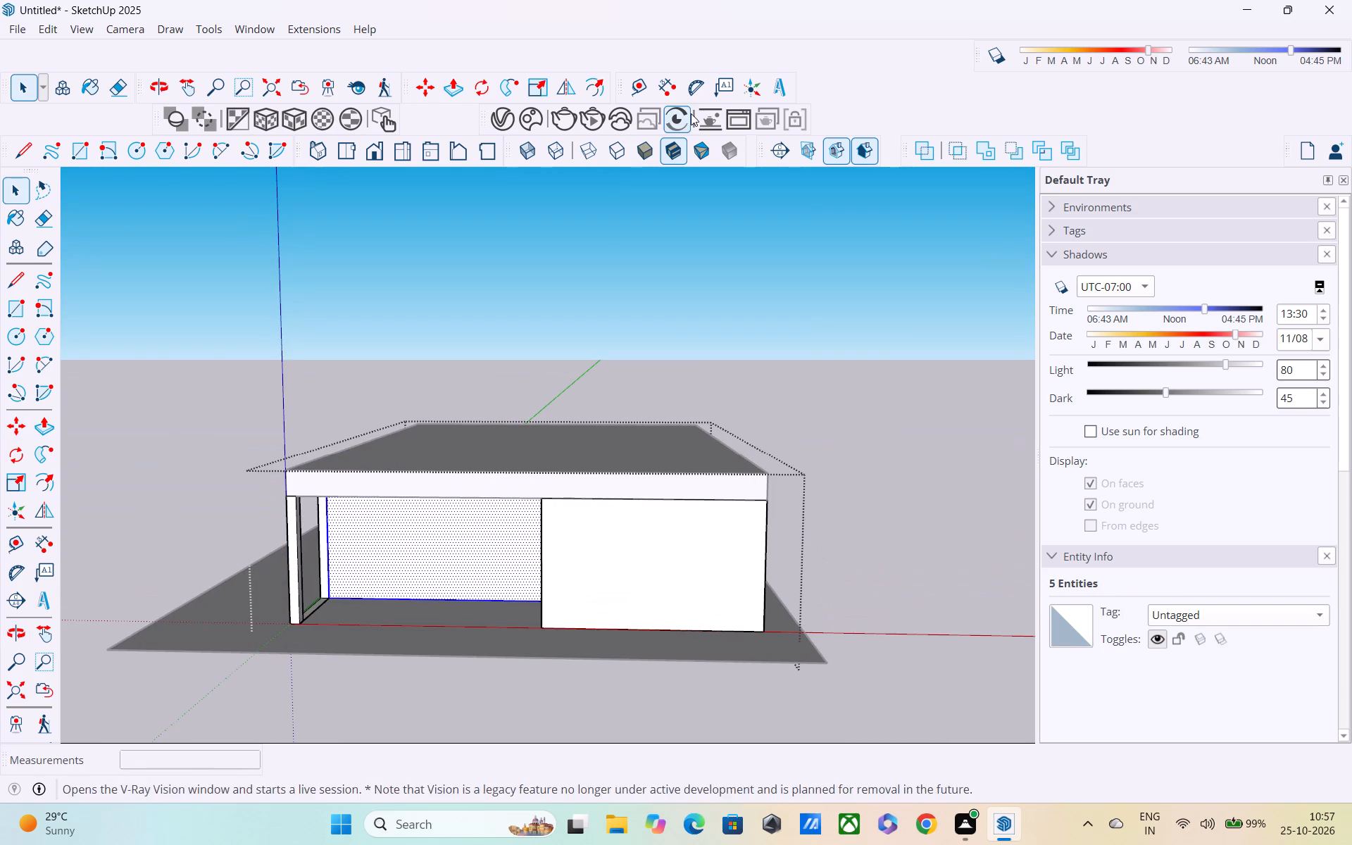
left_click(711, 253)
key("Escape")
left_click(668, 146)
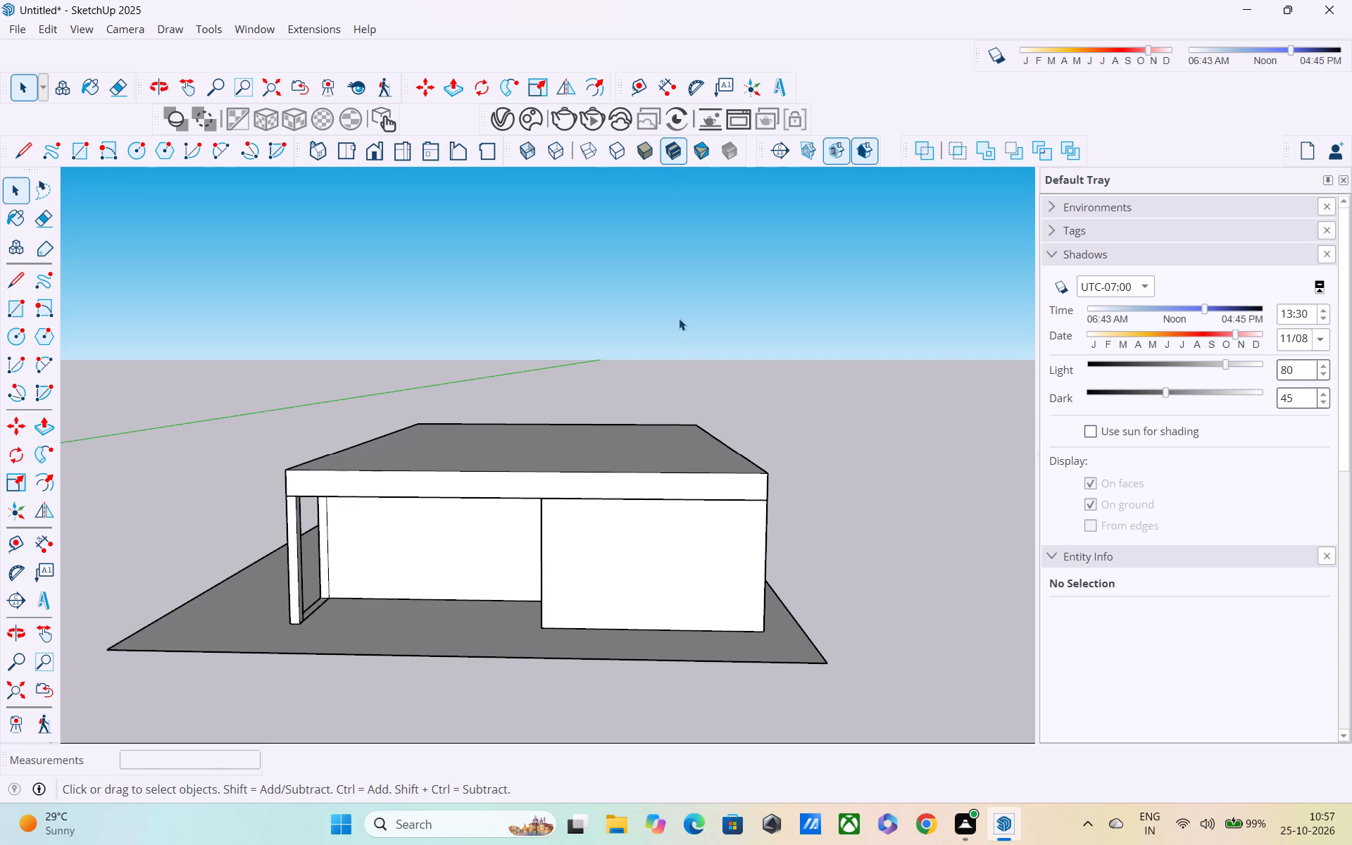
Open the walls group for editing at the recessed front wall beside the projecting room.
scroll(635, 374, "up", 1)
middle_click_drag(637, 375, 656, 332)
scroll(656, 332, "down", 3)
middle_click_drag(658, 332, 660, 314, "shift")
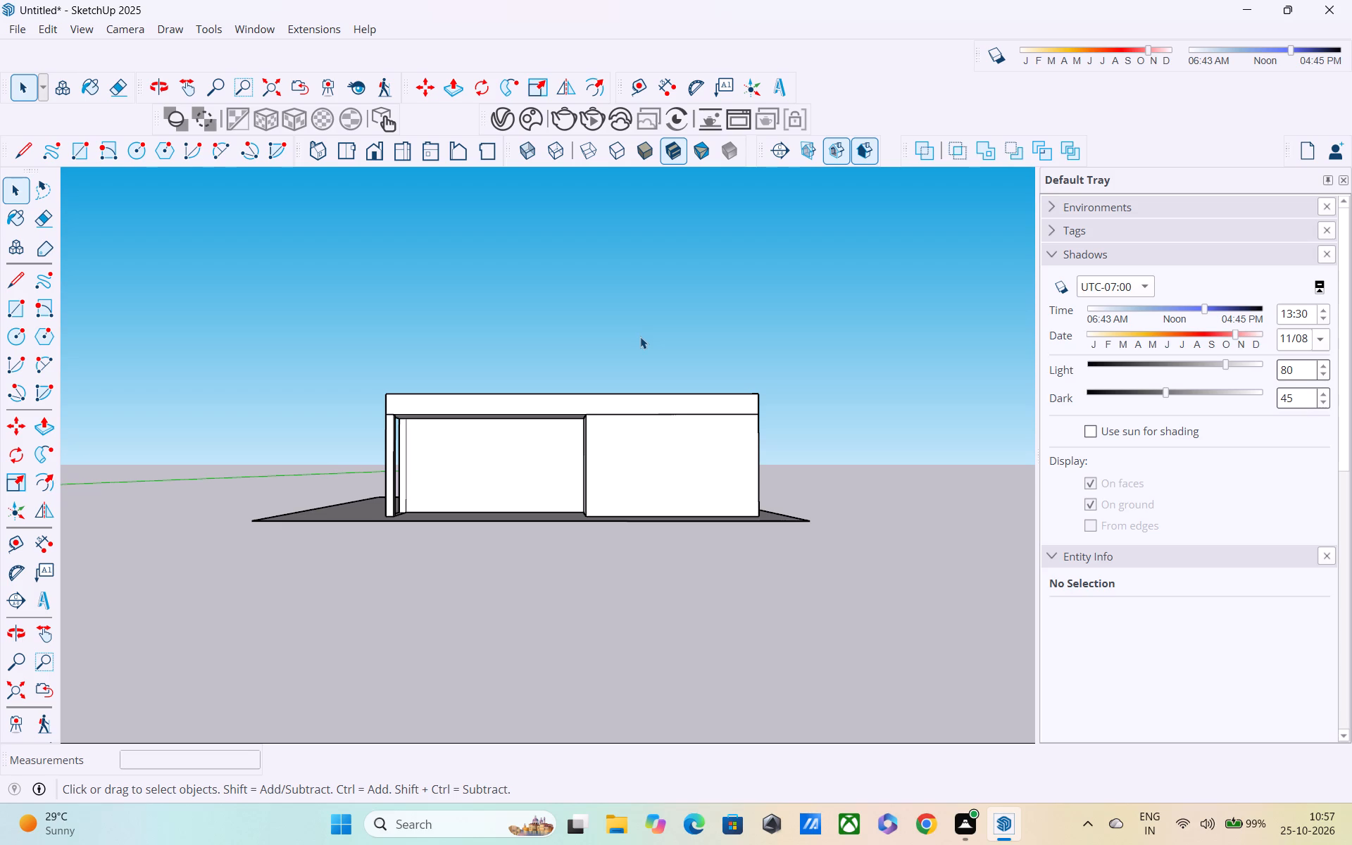
middle_click_drag(644, 339, 663, 413, "shift")
scroll(646, 349, "down", 1, "shift")
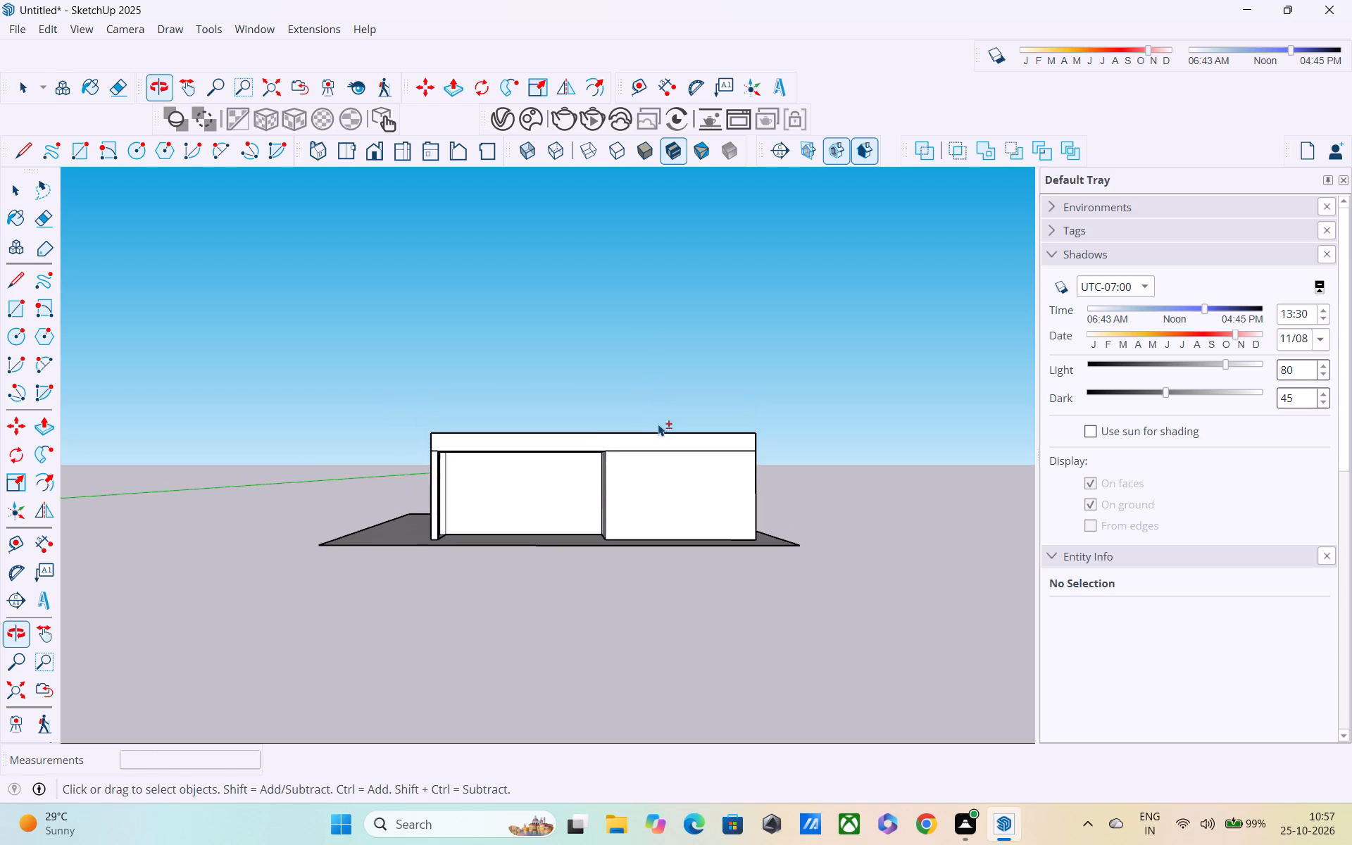
scroll(563, 459, "up", 2)
scroll(506, 490, "up", 13)
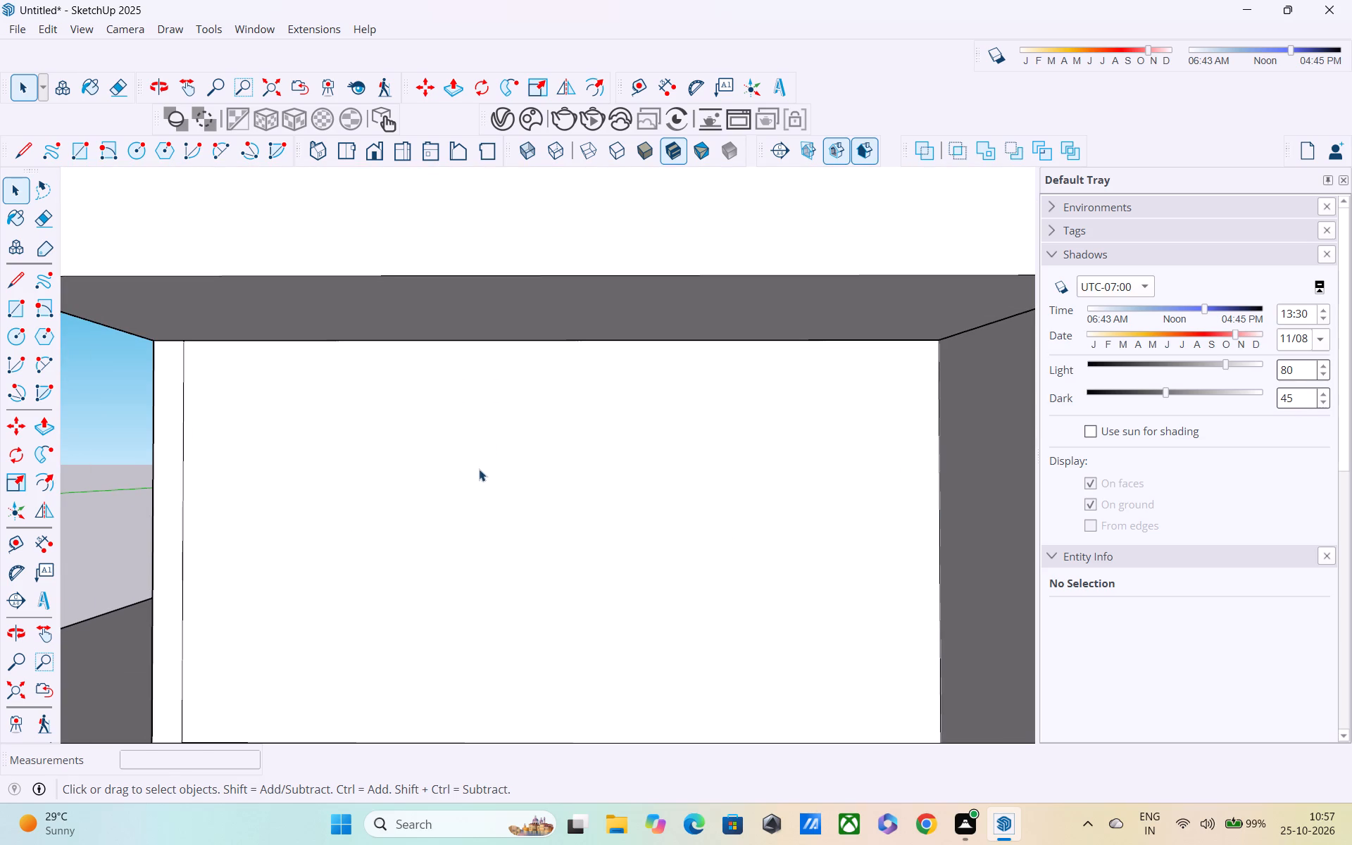
key("r")
key("space")
double_click(469, 492)
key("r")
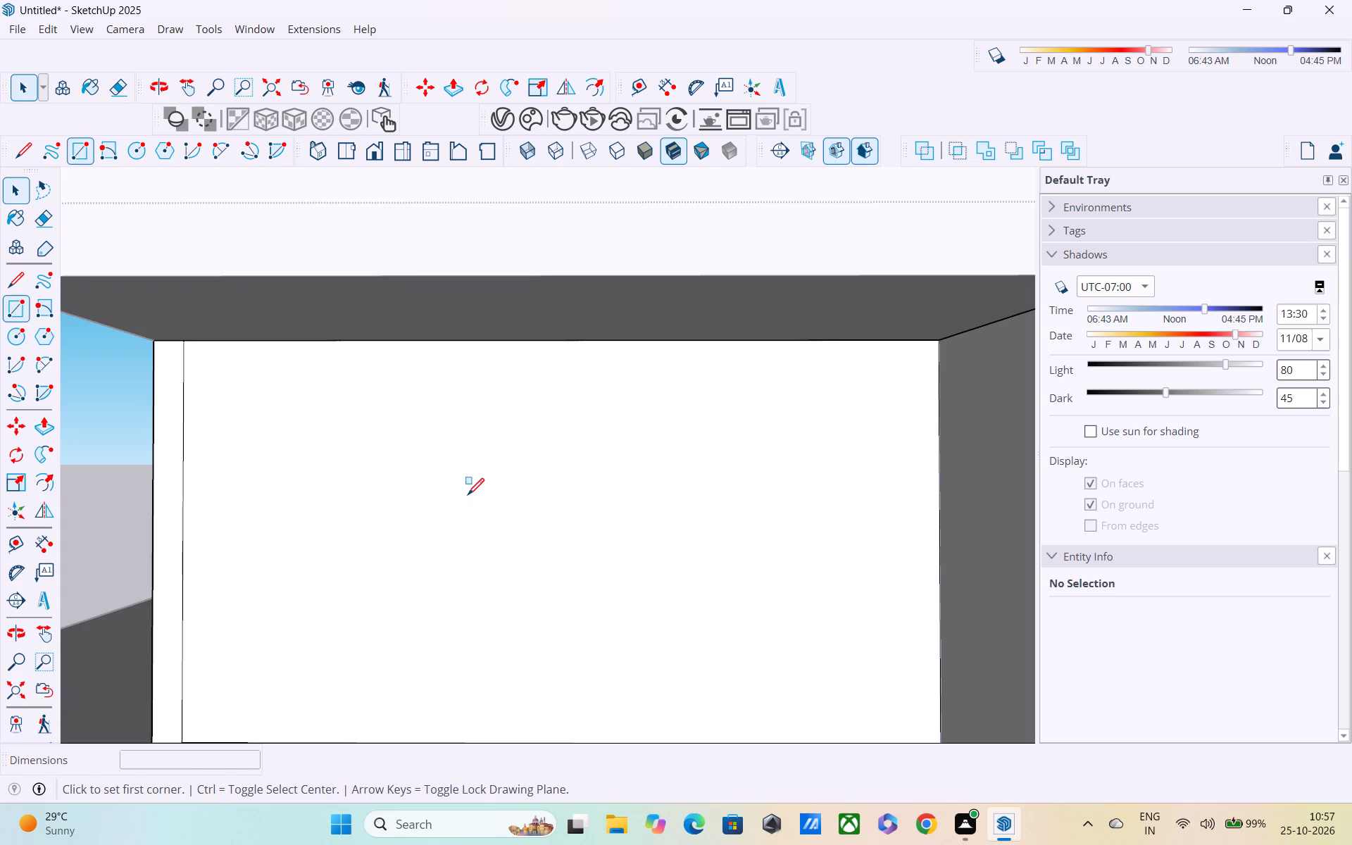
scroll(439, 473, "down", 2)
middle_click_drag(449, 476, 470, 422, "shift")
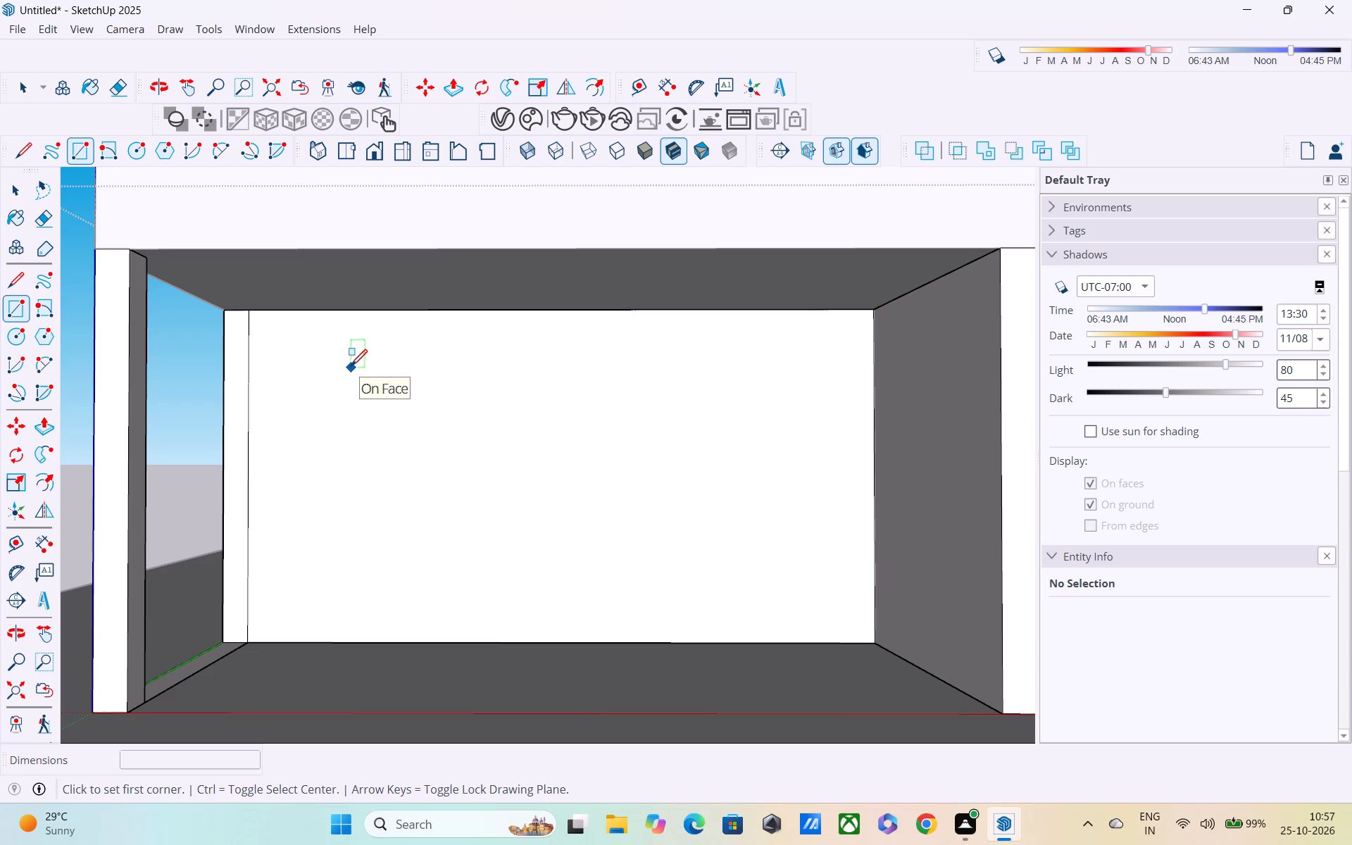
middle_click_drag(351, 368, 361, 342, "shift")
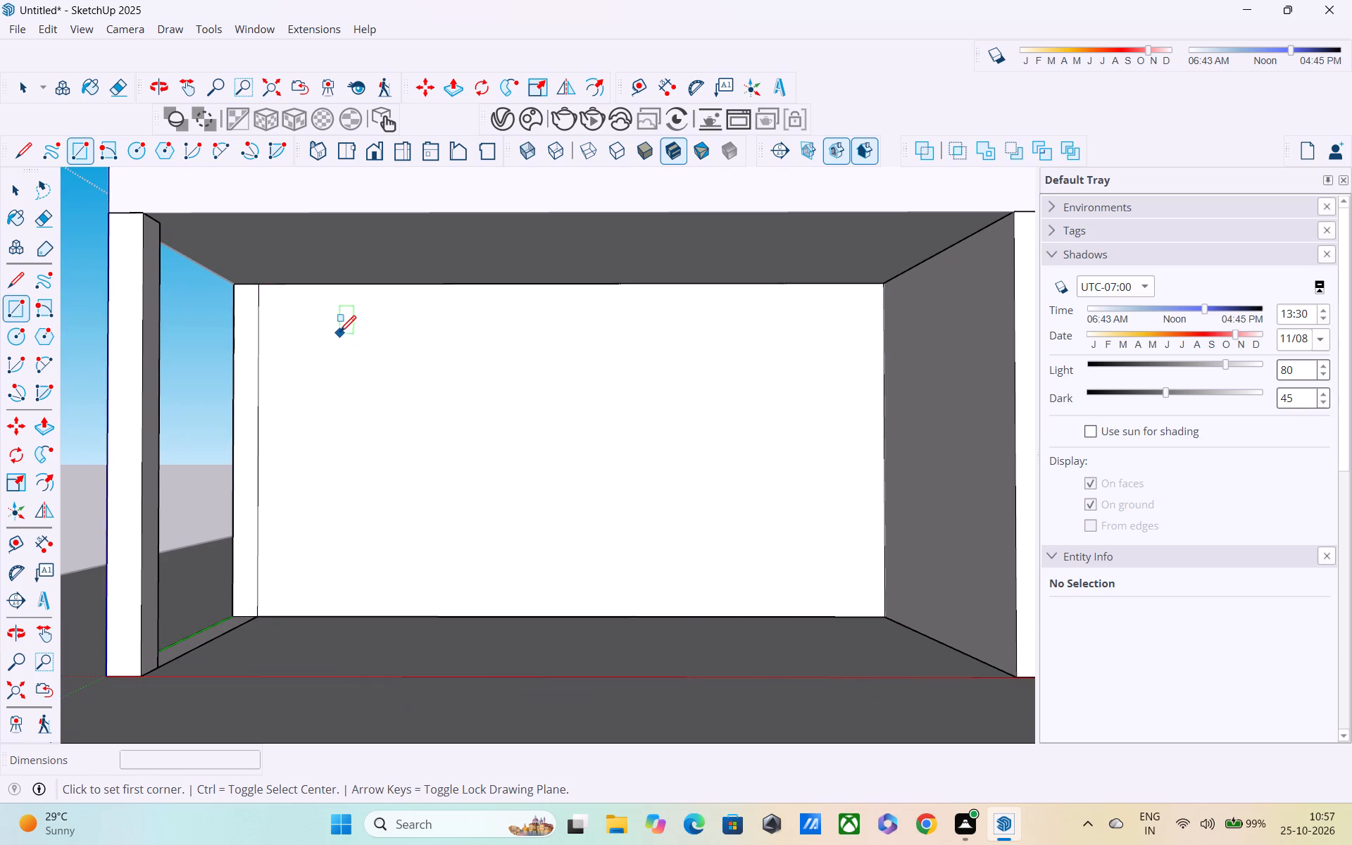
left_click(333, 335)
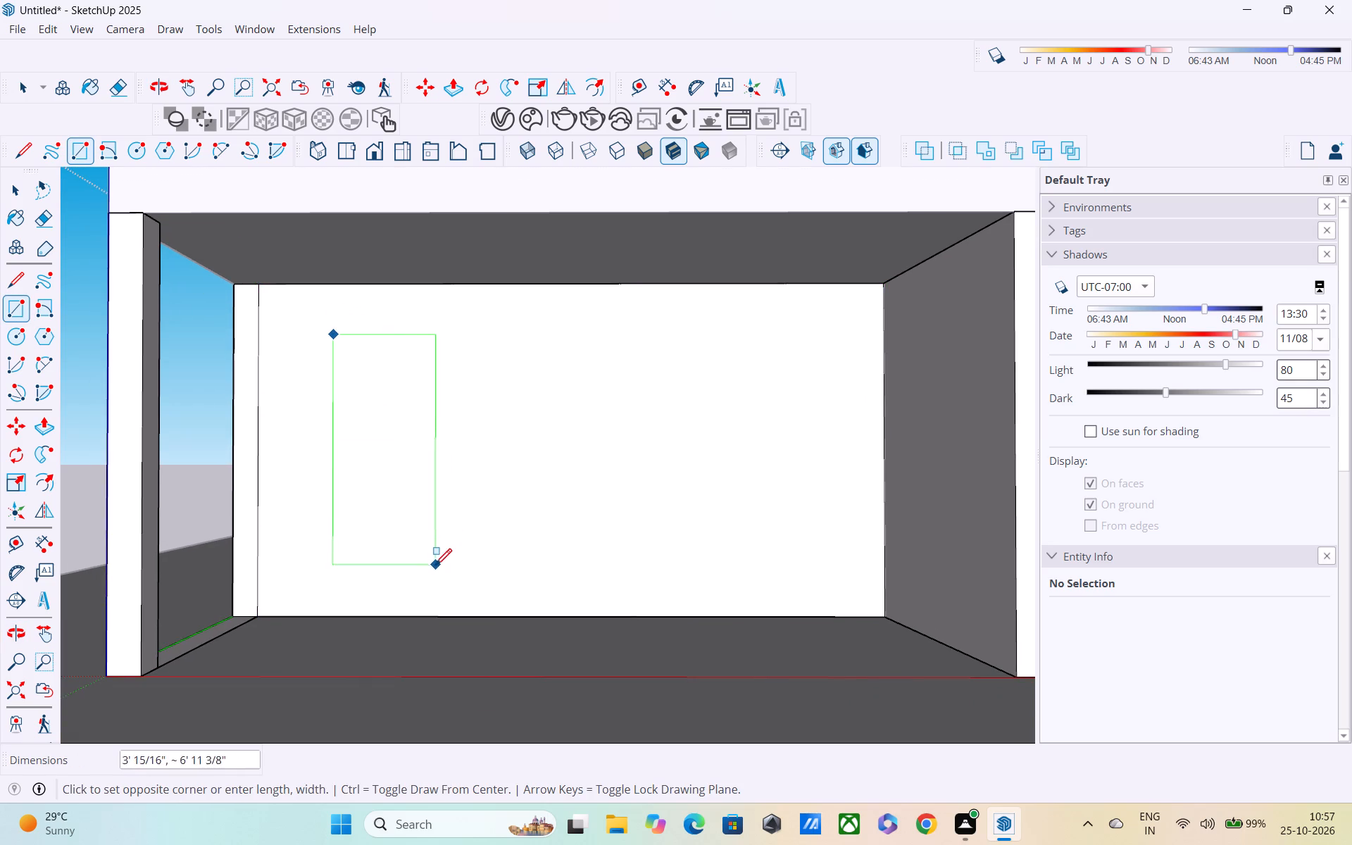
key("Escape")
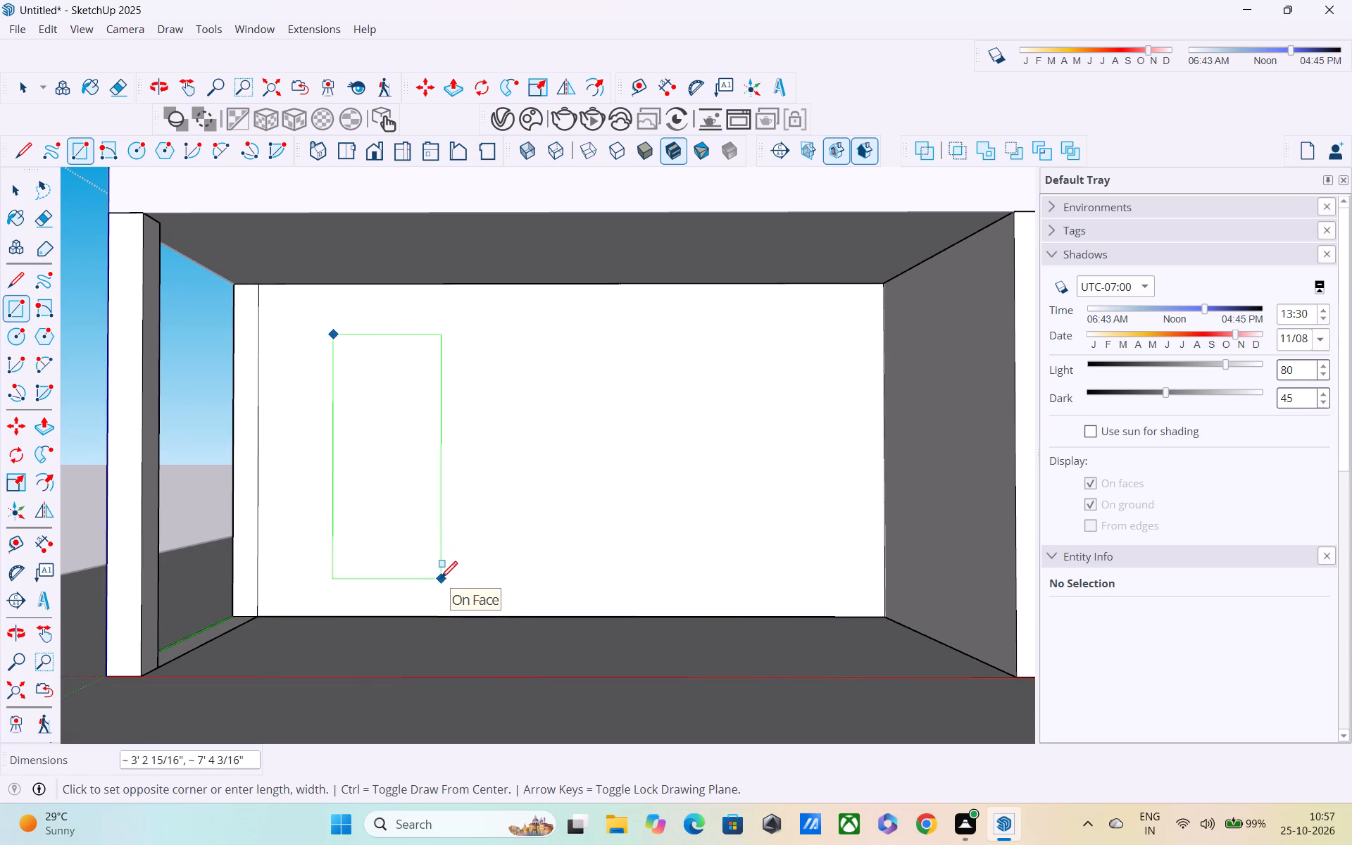
Measure across the recessed front wall and the width of the projecting room's front wall with the Tape Measure.
key("t")
left_click(260, 438)
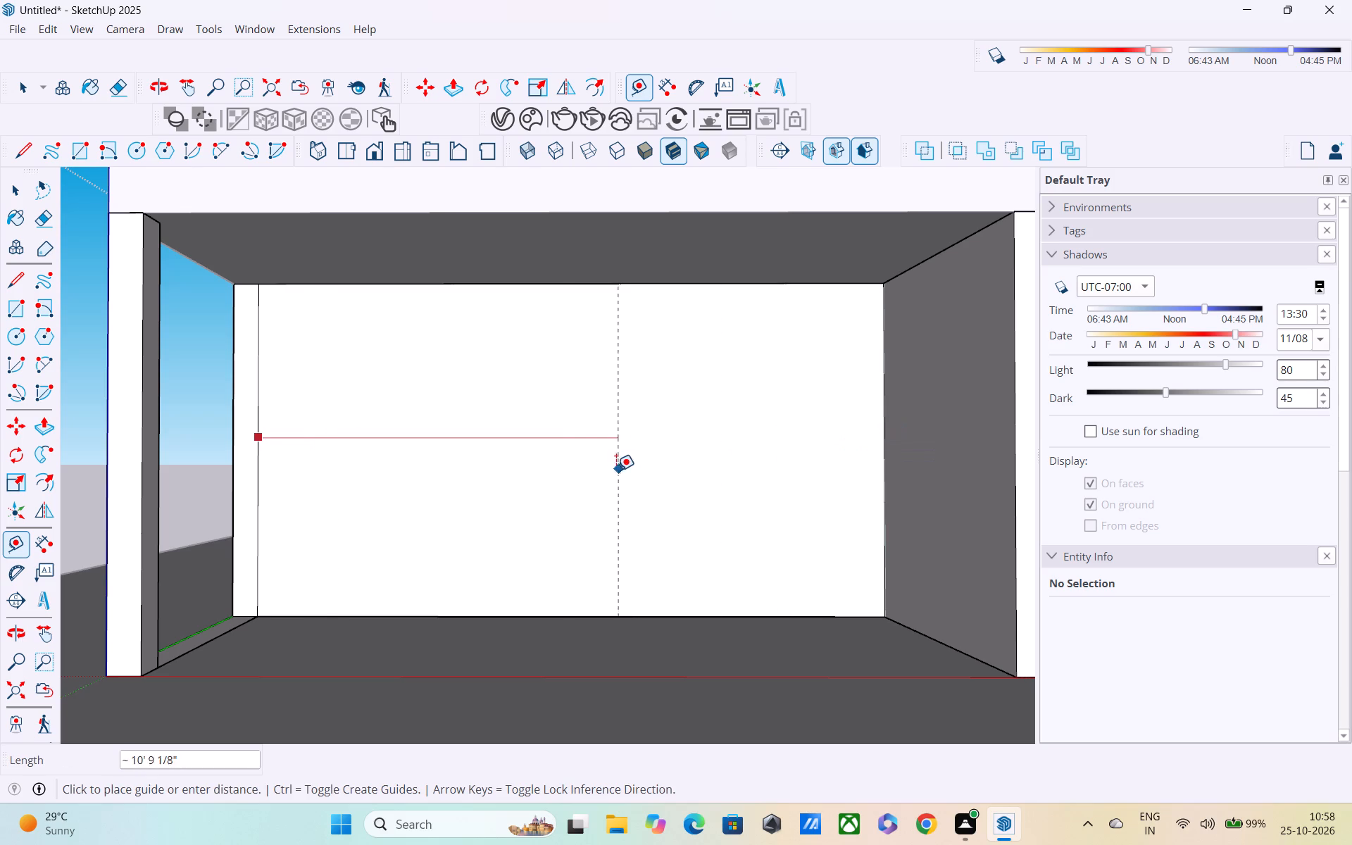
key("Escape")
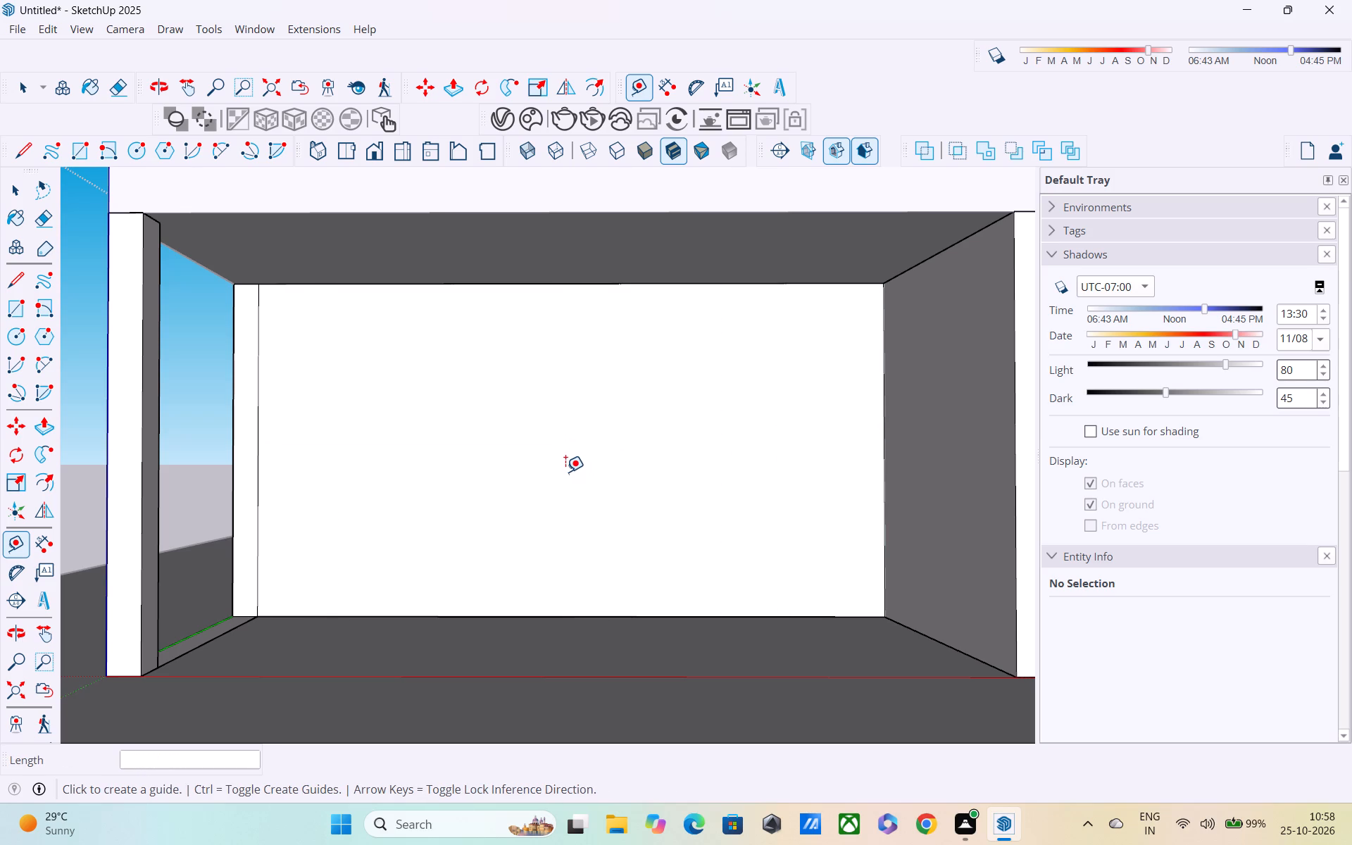
scroll(572, 463, "down", 4)
scroll(713, 435, "down", 4)
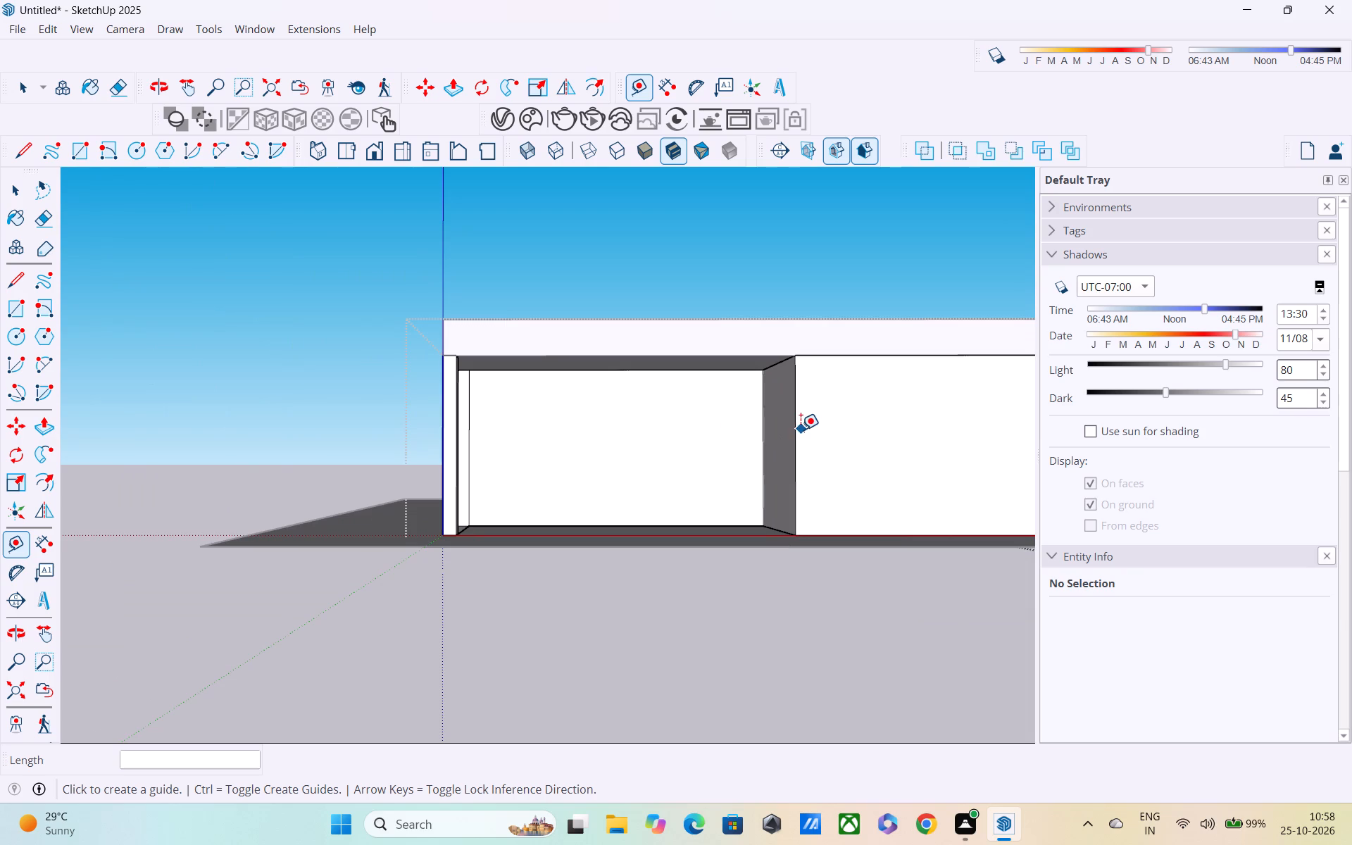
middle_click_drag(803, 433, 530, 468, "shift")
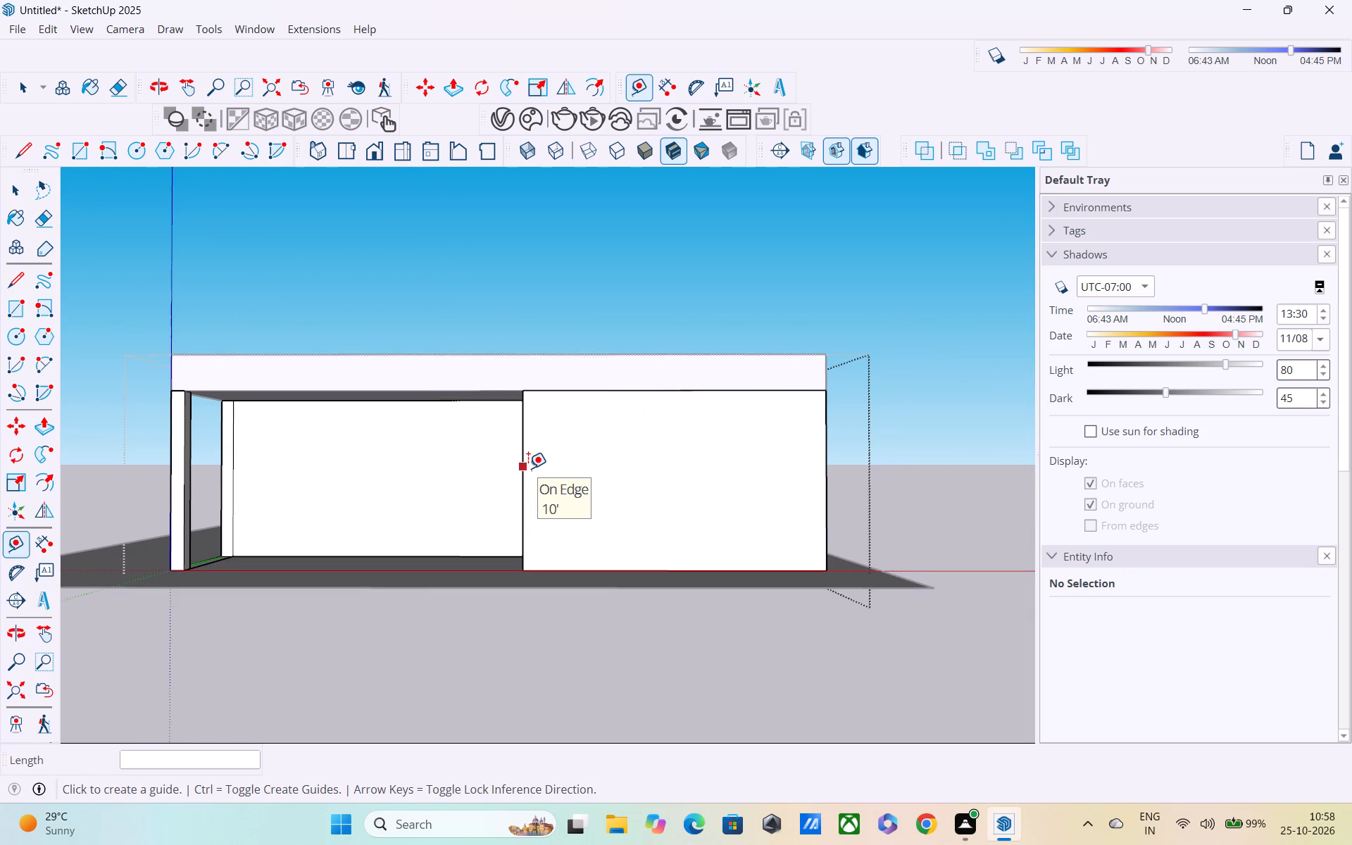
left_click(528, 468)
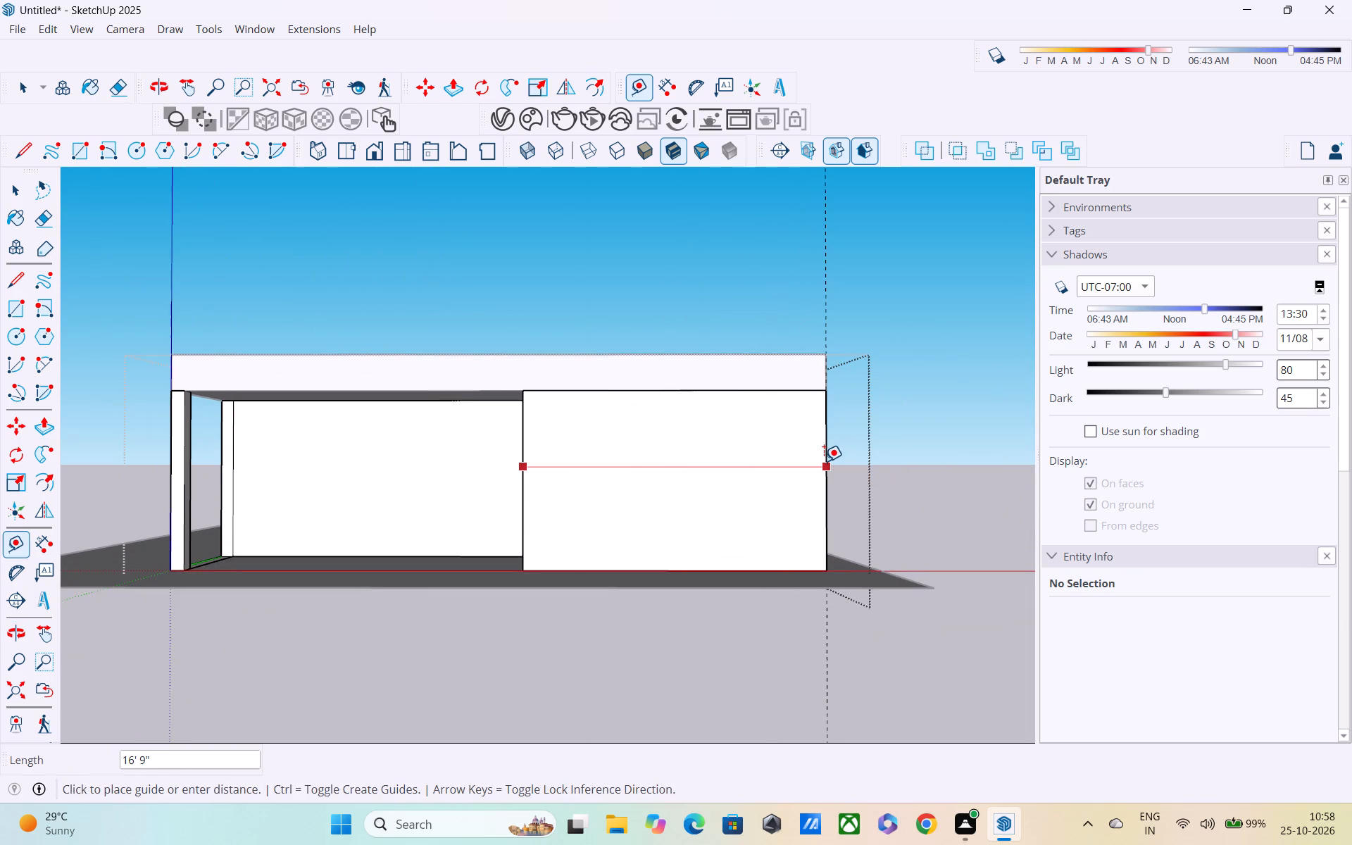
key("Escape")
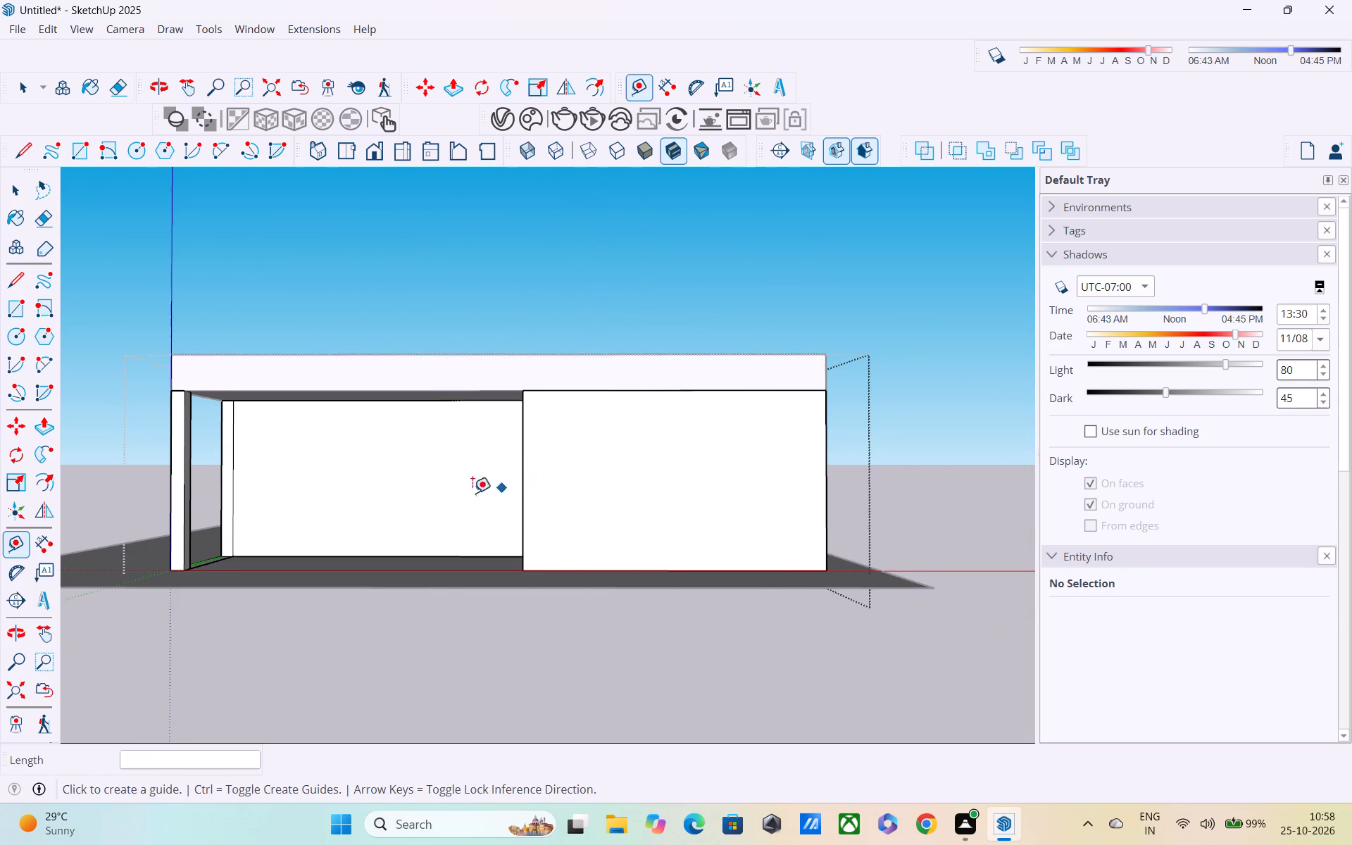
Place a vertical guide on the recessed front wall, 2' in from its edge on the post side.
middle_click_drag(361, 500, 534, 500, "shift")
scroll(446, 500, "up", 4)
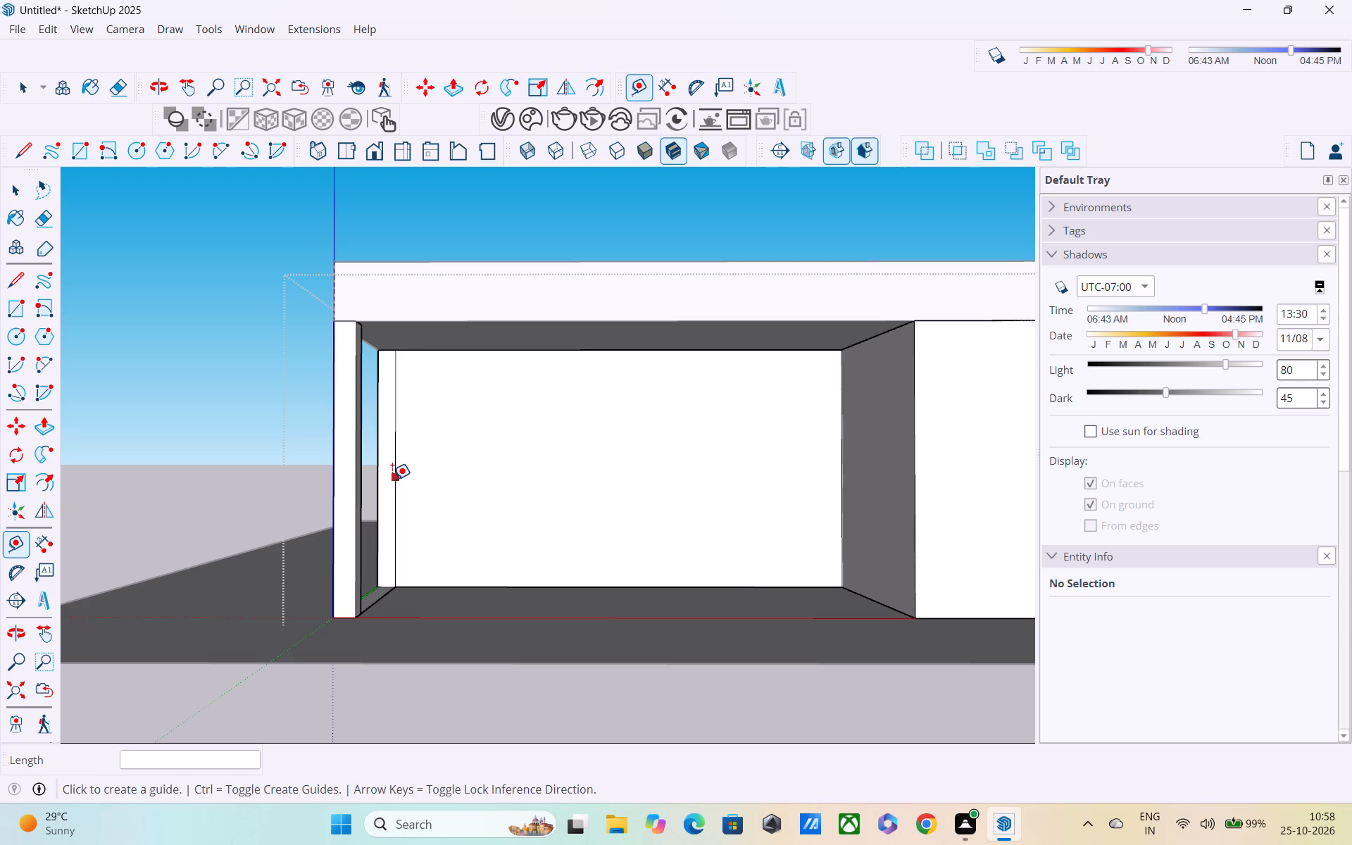
left_click(392, 480)
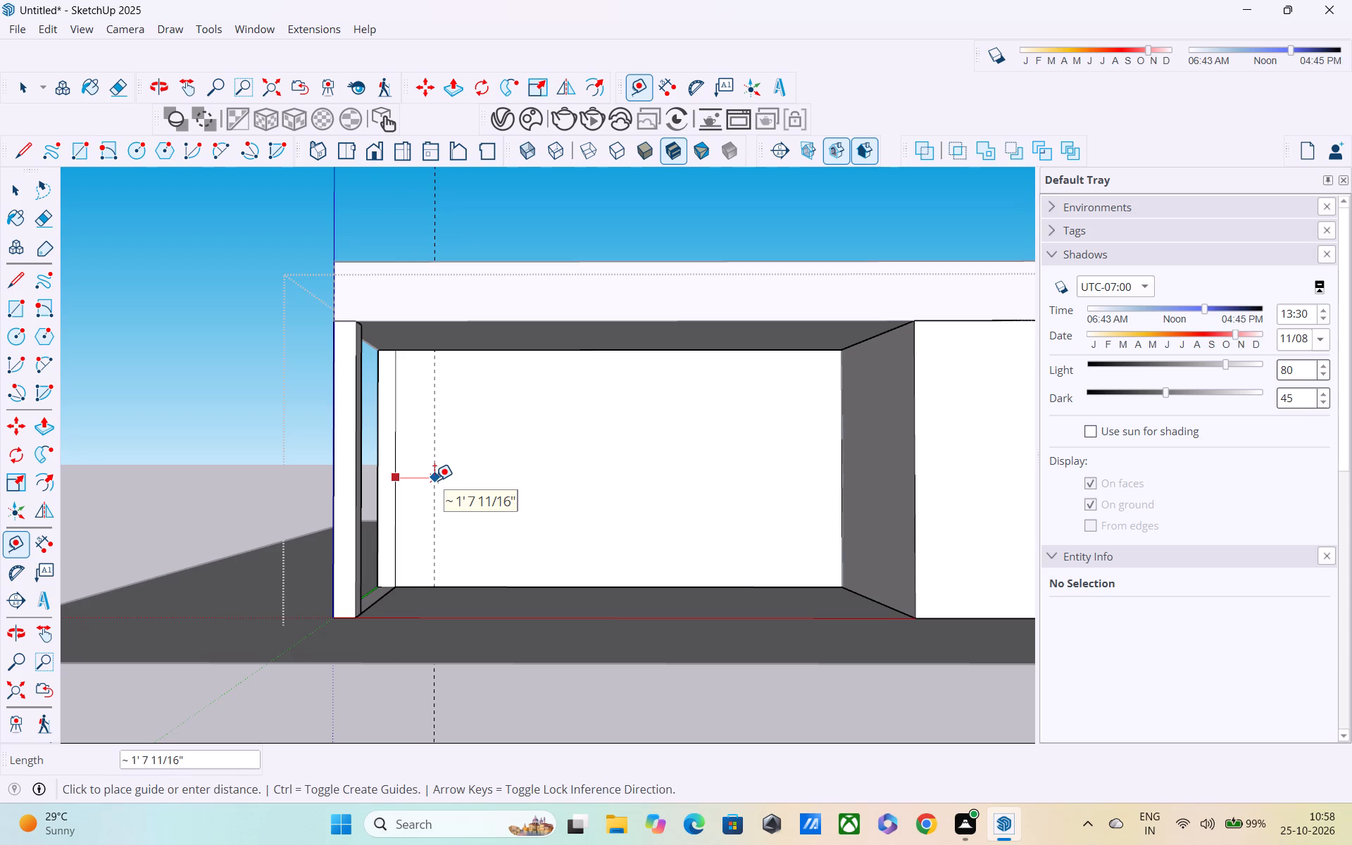
type("2'")
key("Return")
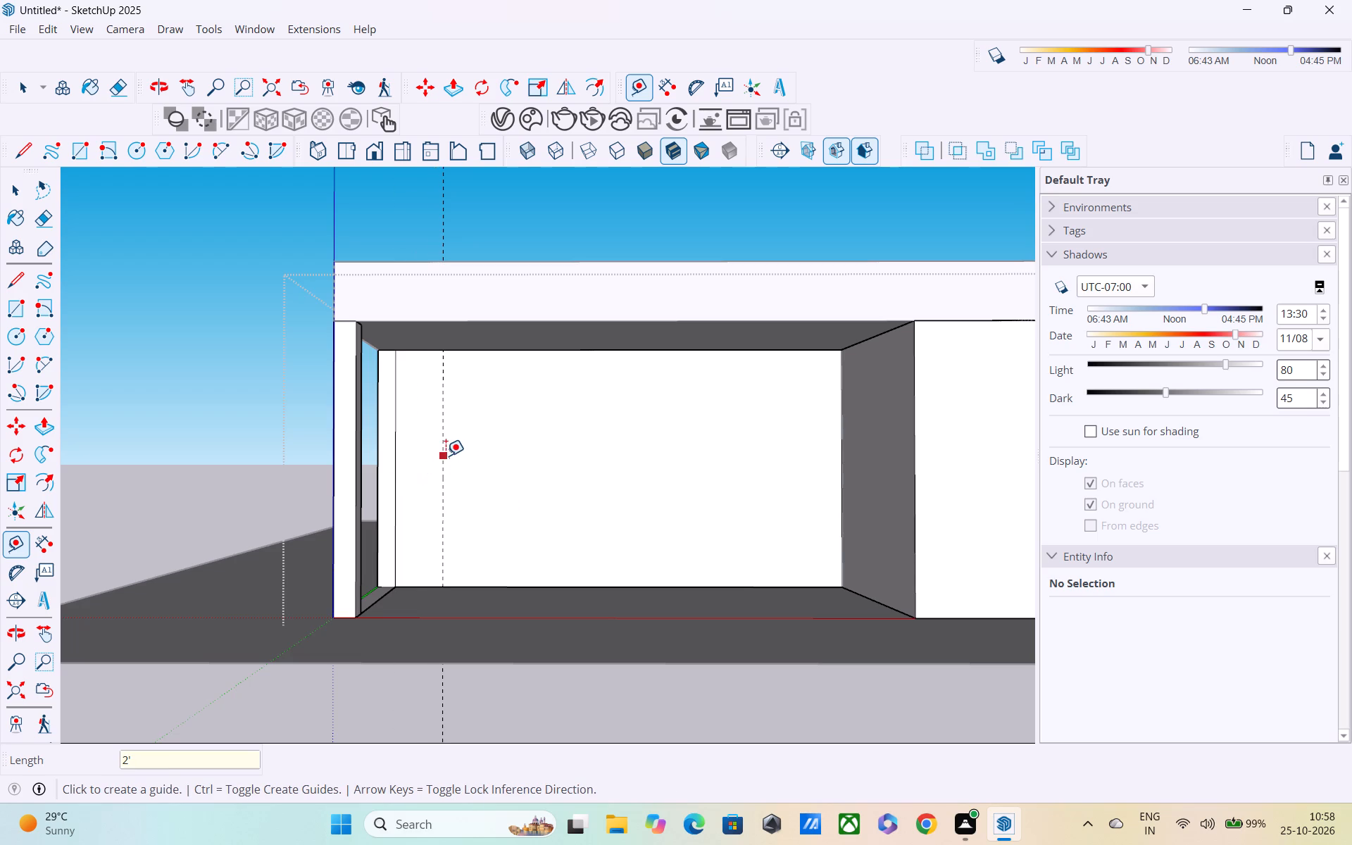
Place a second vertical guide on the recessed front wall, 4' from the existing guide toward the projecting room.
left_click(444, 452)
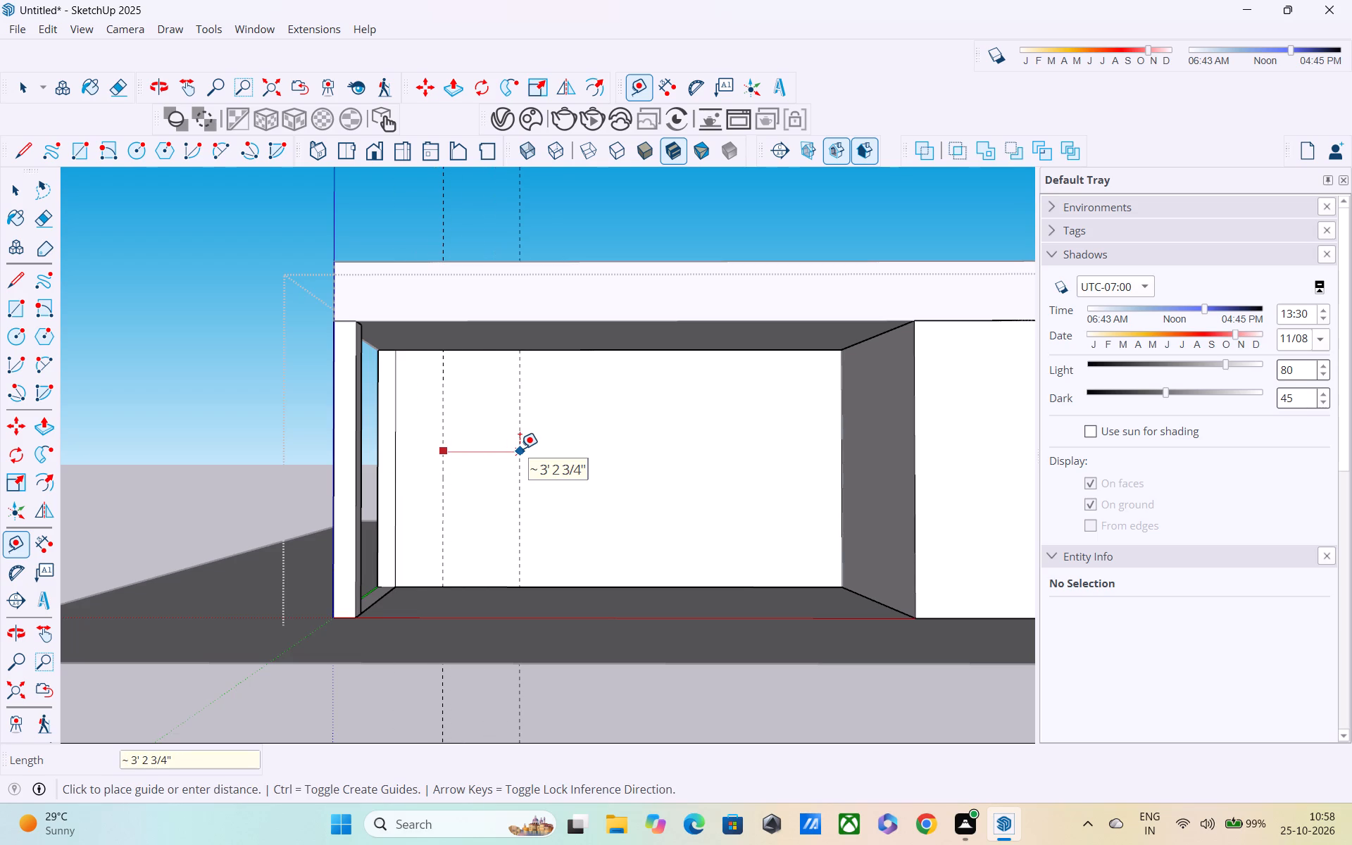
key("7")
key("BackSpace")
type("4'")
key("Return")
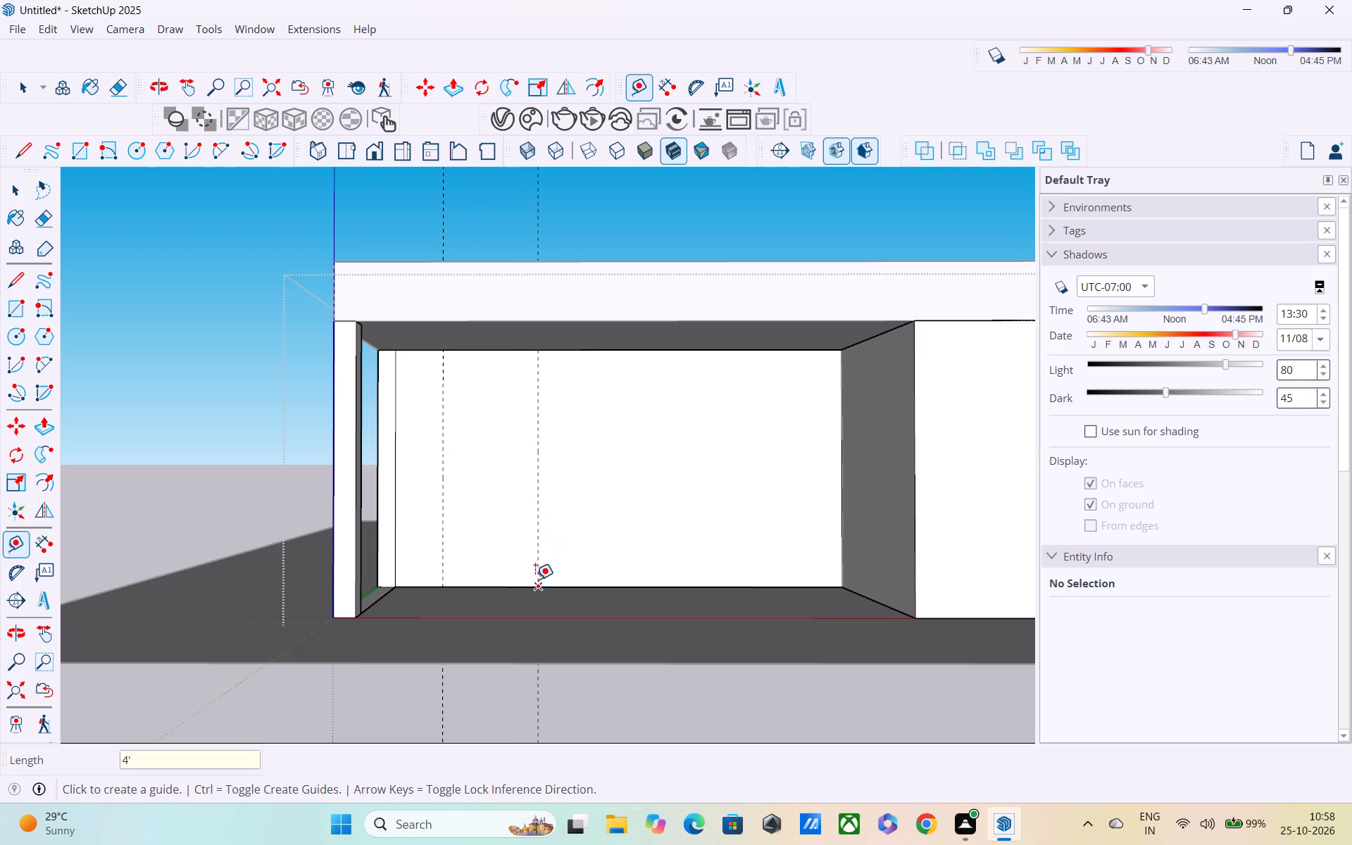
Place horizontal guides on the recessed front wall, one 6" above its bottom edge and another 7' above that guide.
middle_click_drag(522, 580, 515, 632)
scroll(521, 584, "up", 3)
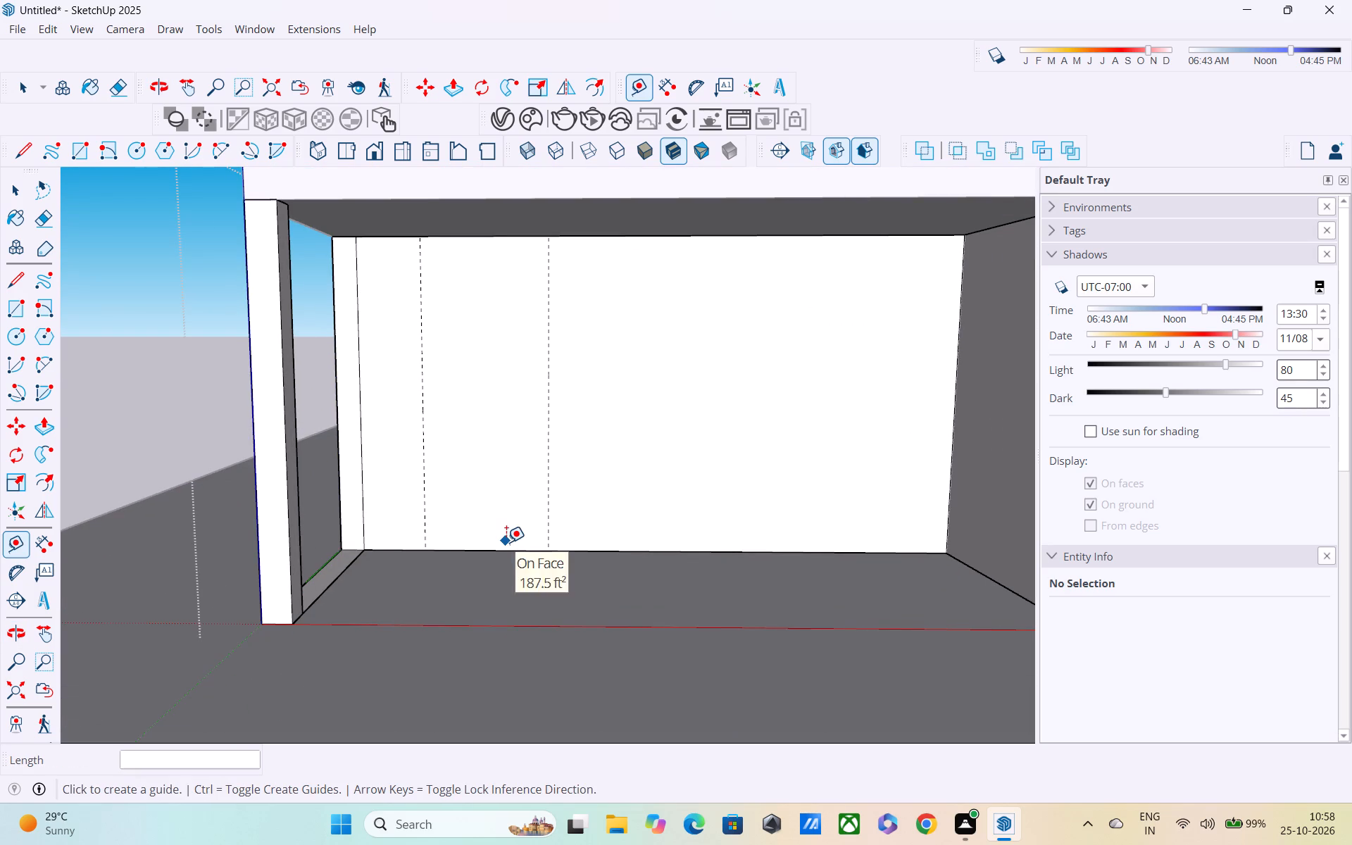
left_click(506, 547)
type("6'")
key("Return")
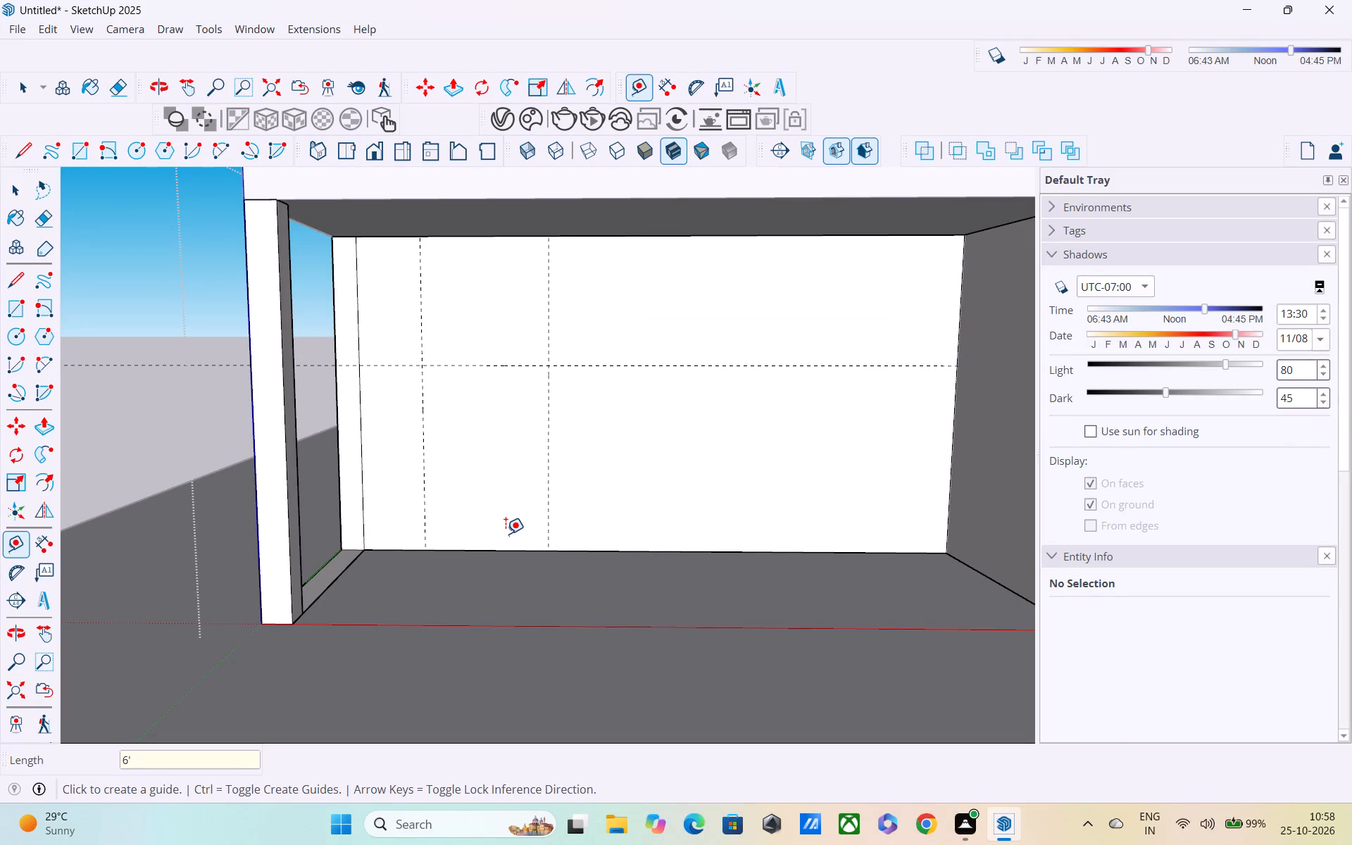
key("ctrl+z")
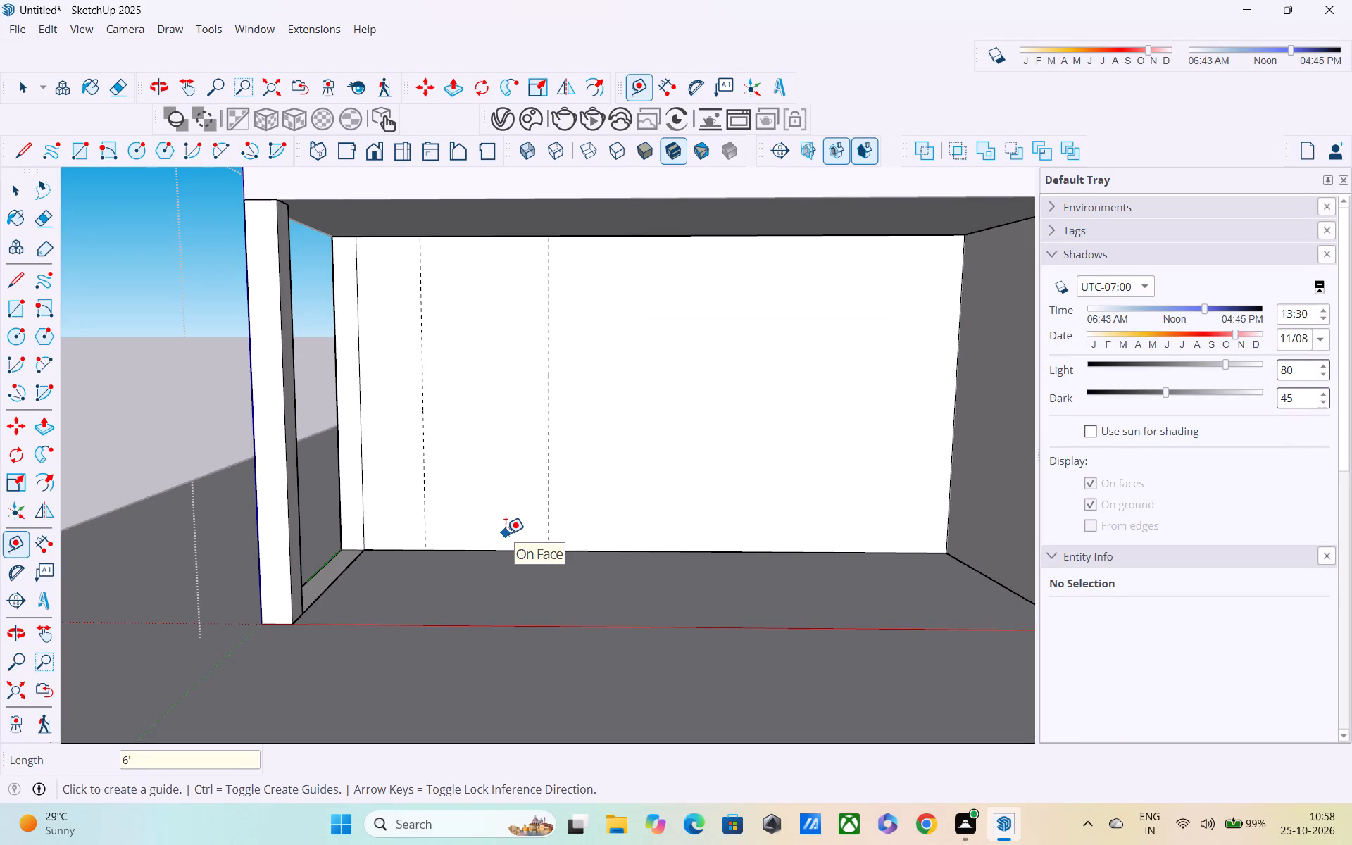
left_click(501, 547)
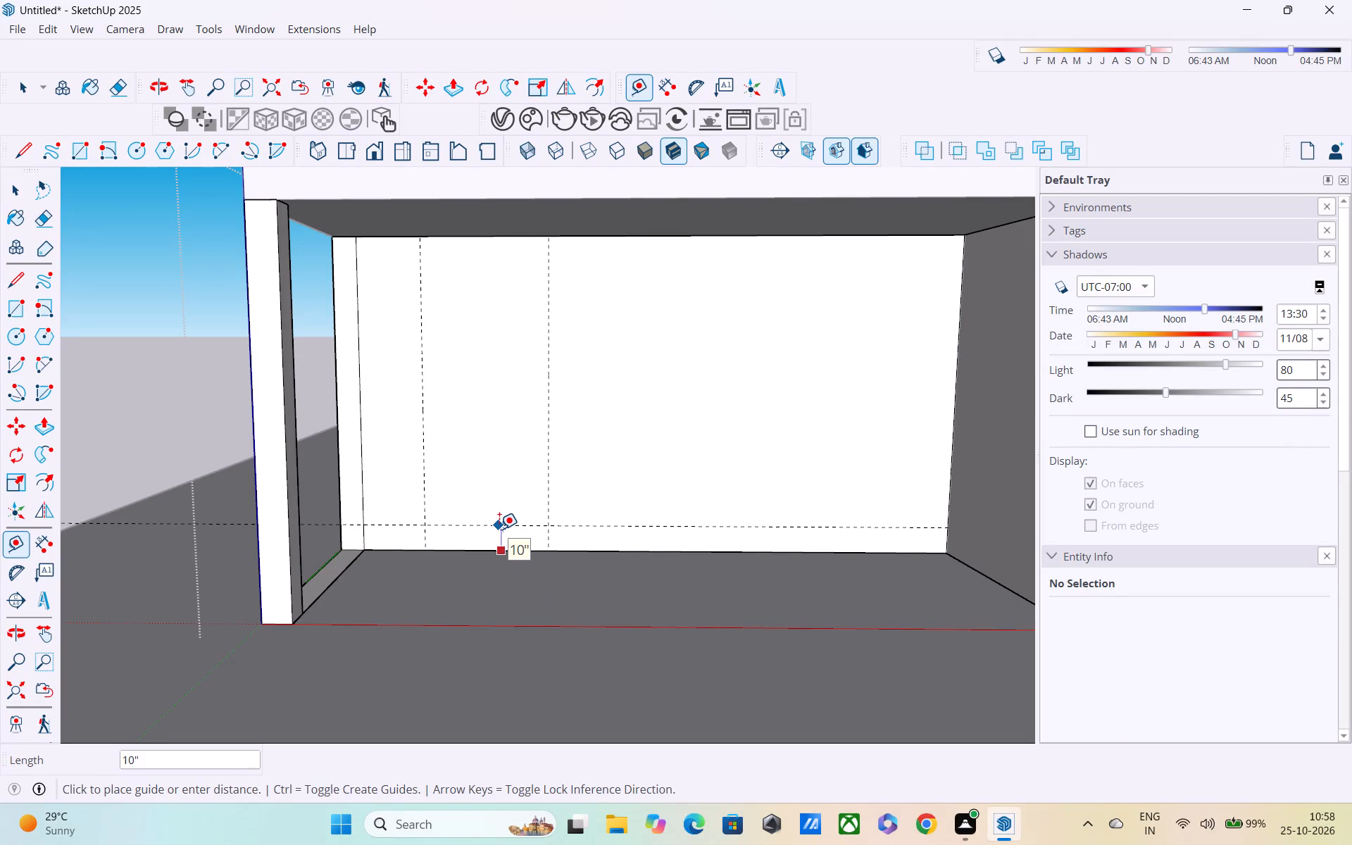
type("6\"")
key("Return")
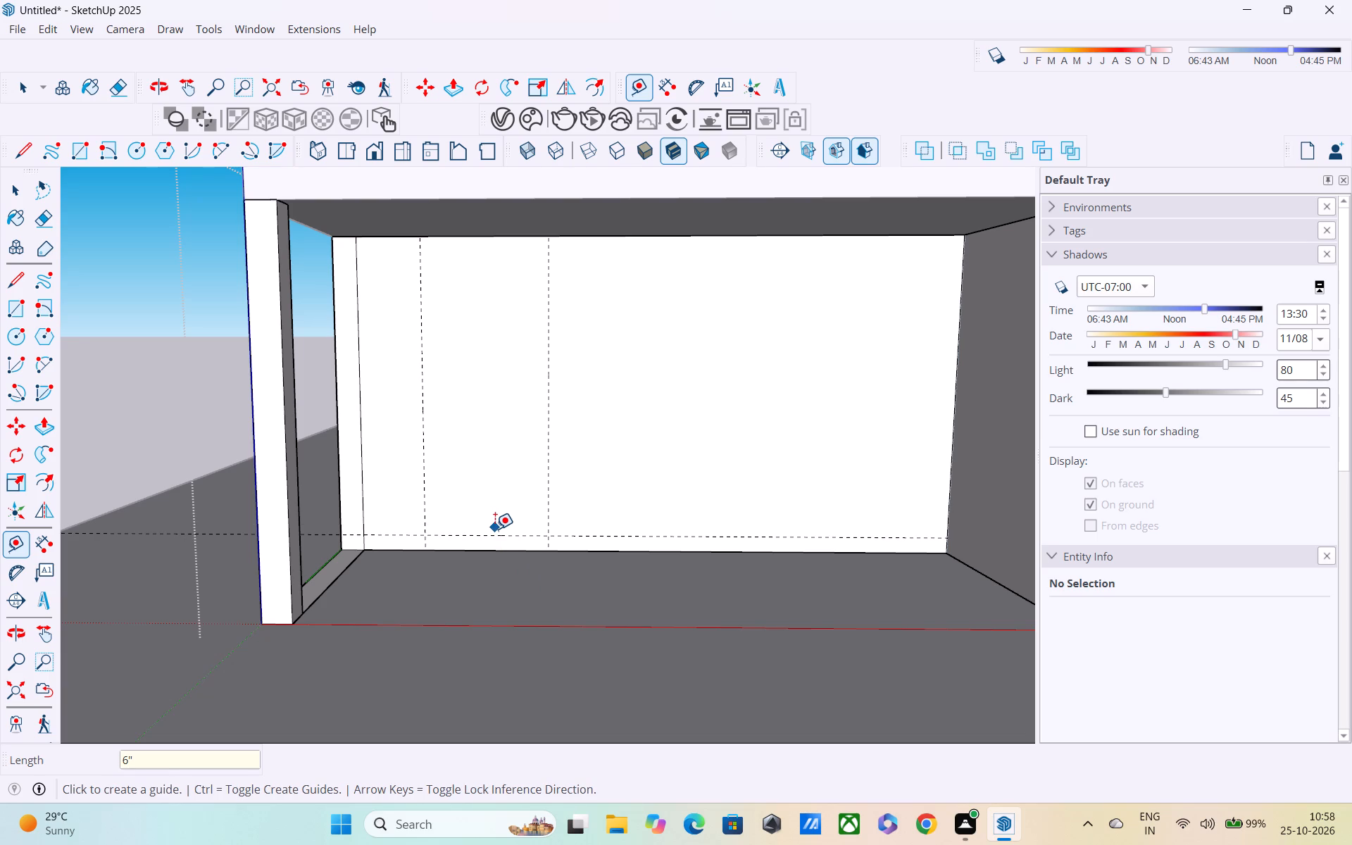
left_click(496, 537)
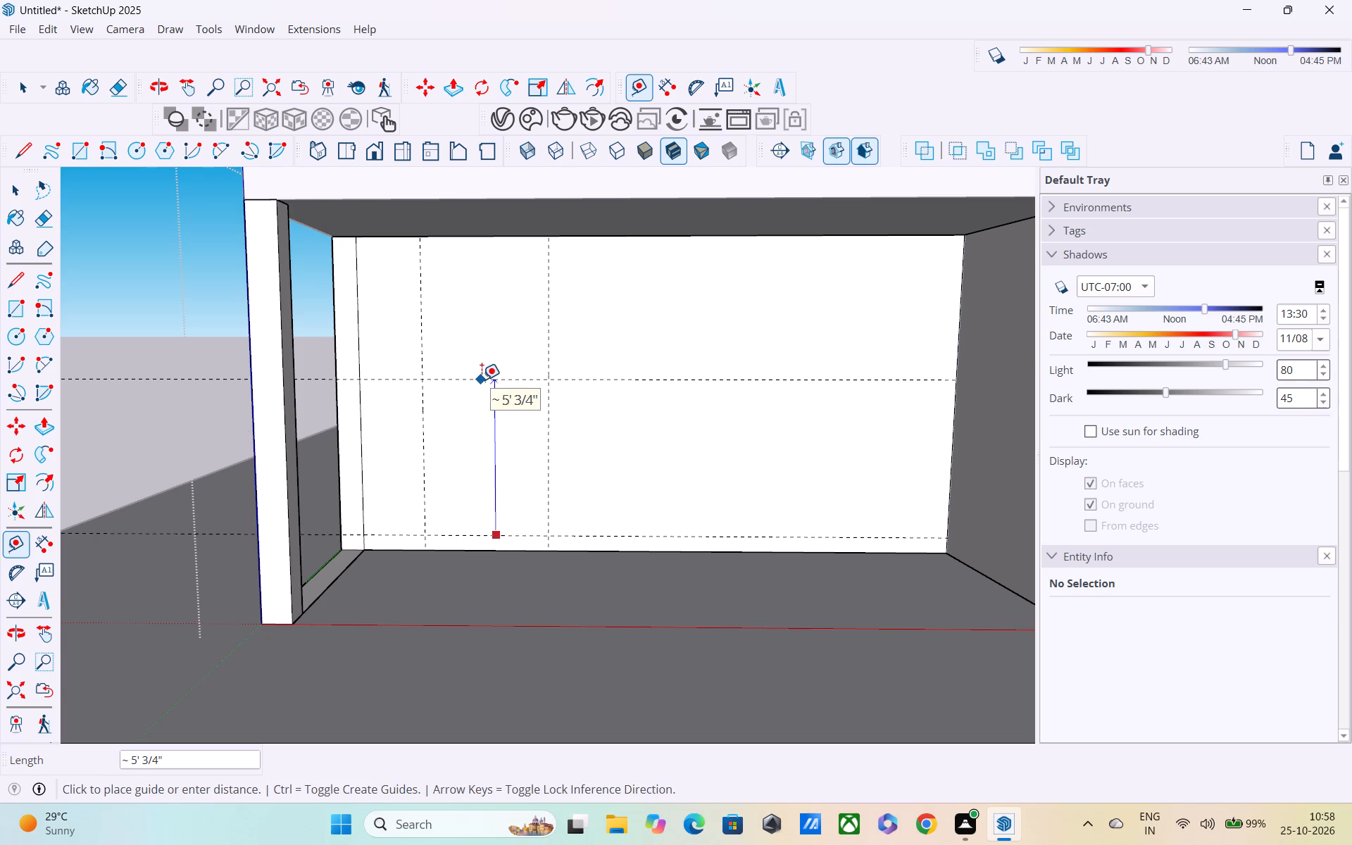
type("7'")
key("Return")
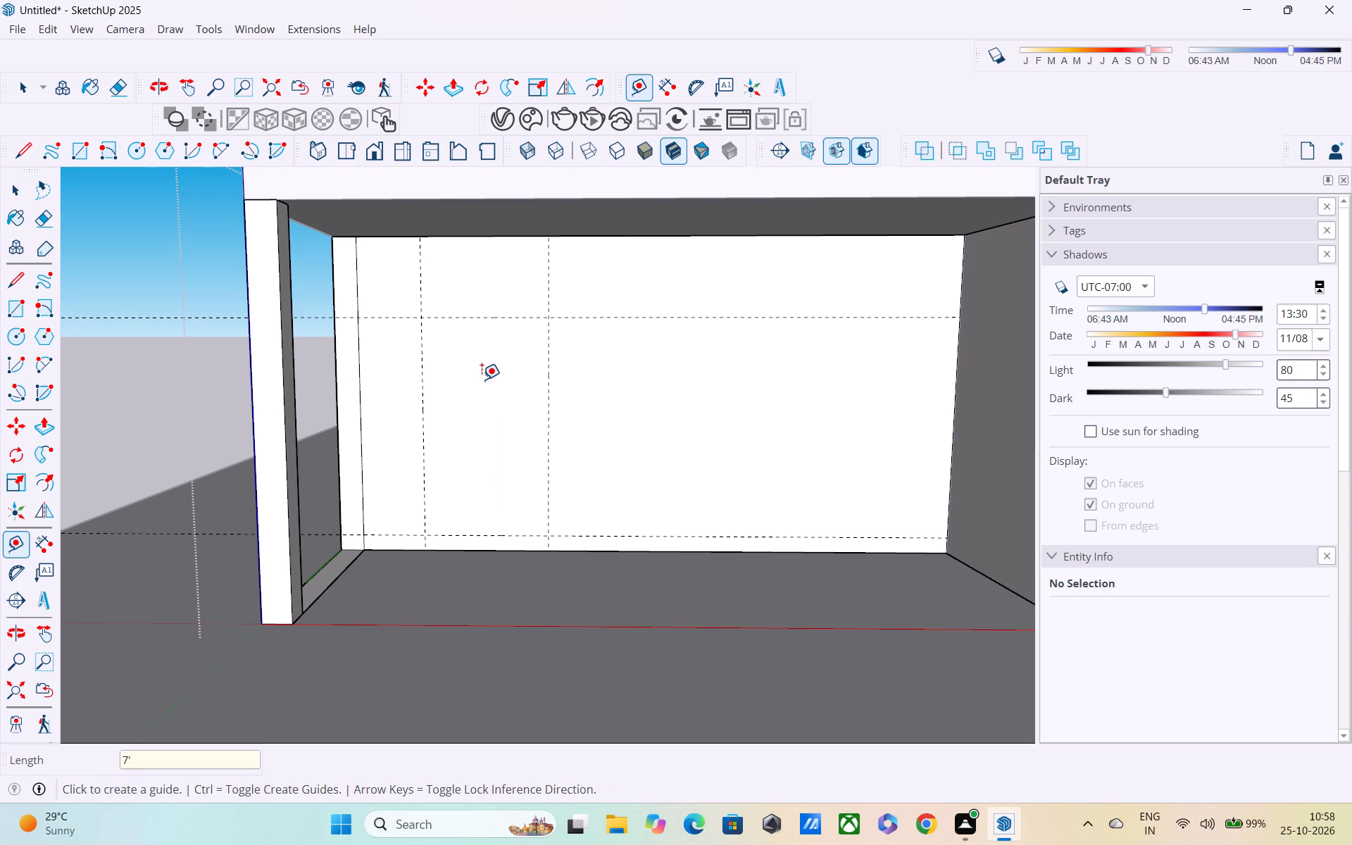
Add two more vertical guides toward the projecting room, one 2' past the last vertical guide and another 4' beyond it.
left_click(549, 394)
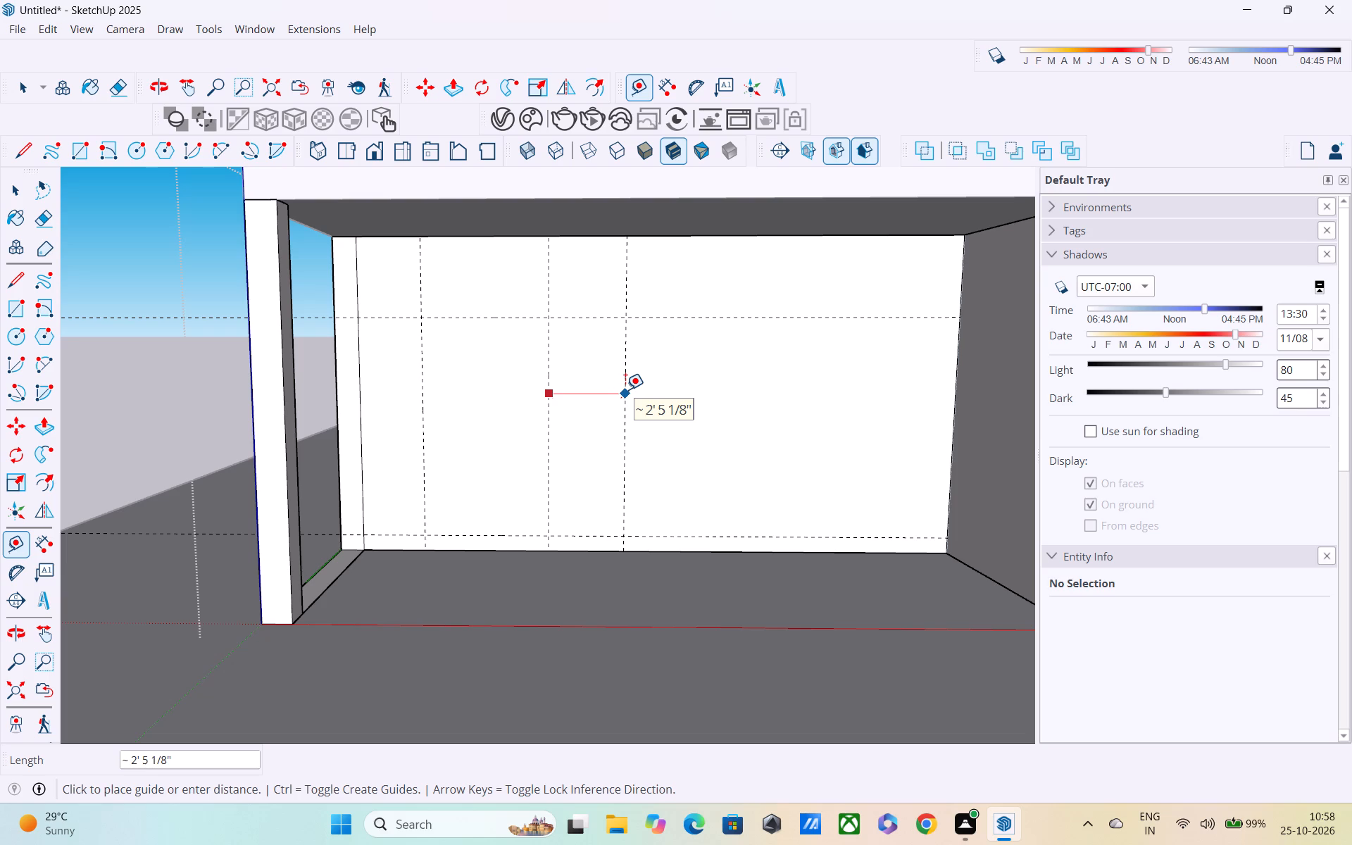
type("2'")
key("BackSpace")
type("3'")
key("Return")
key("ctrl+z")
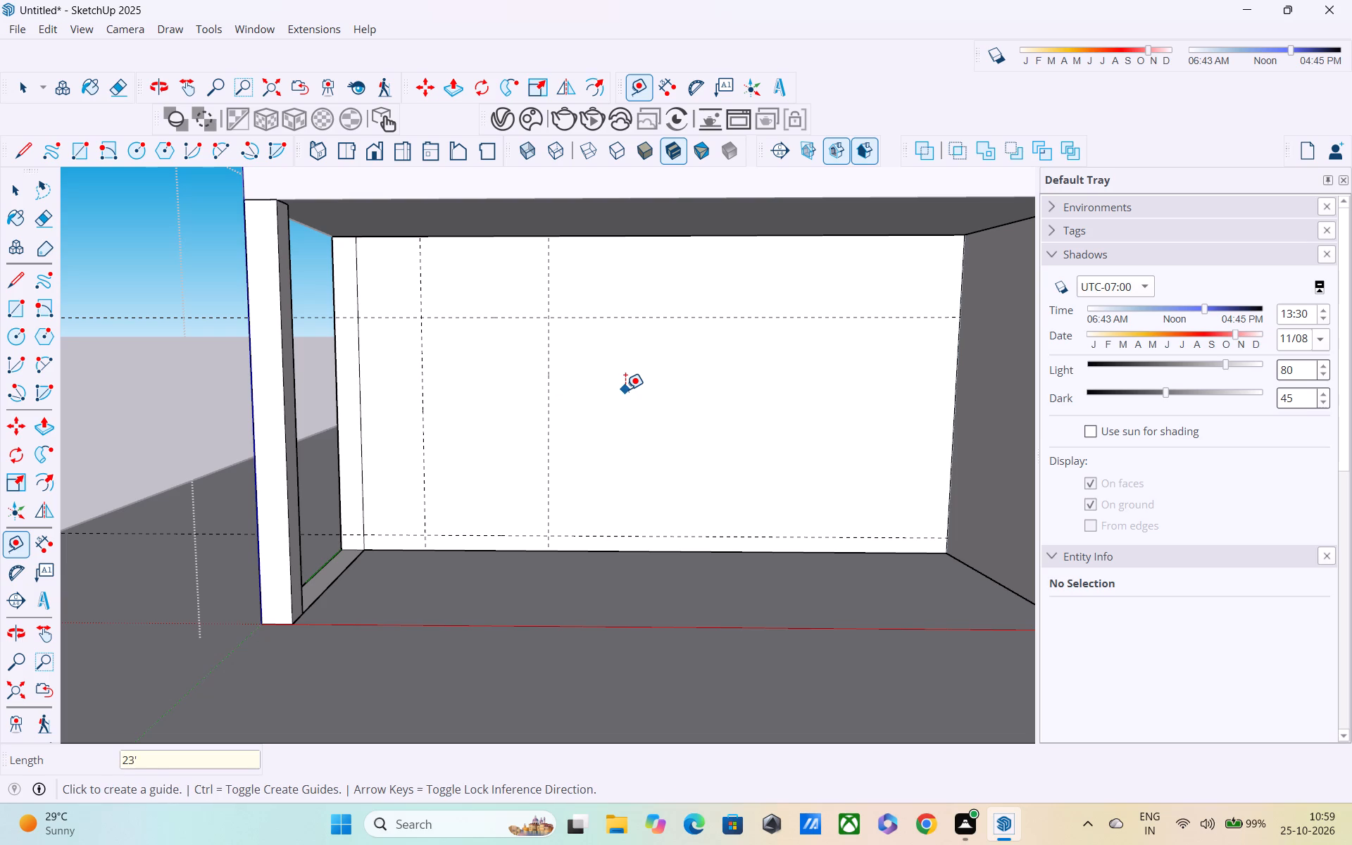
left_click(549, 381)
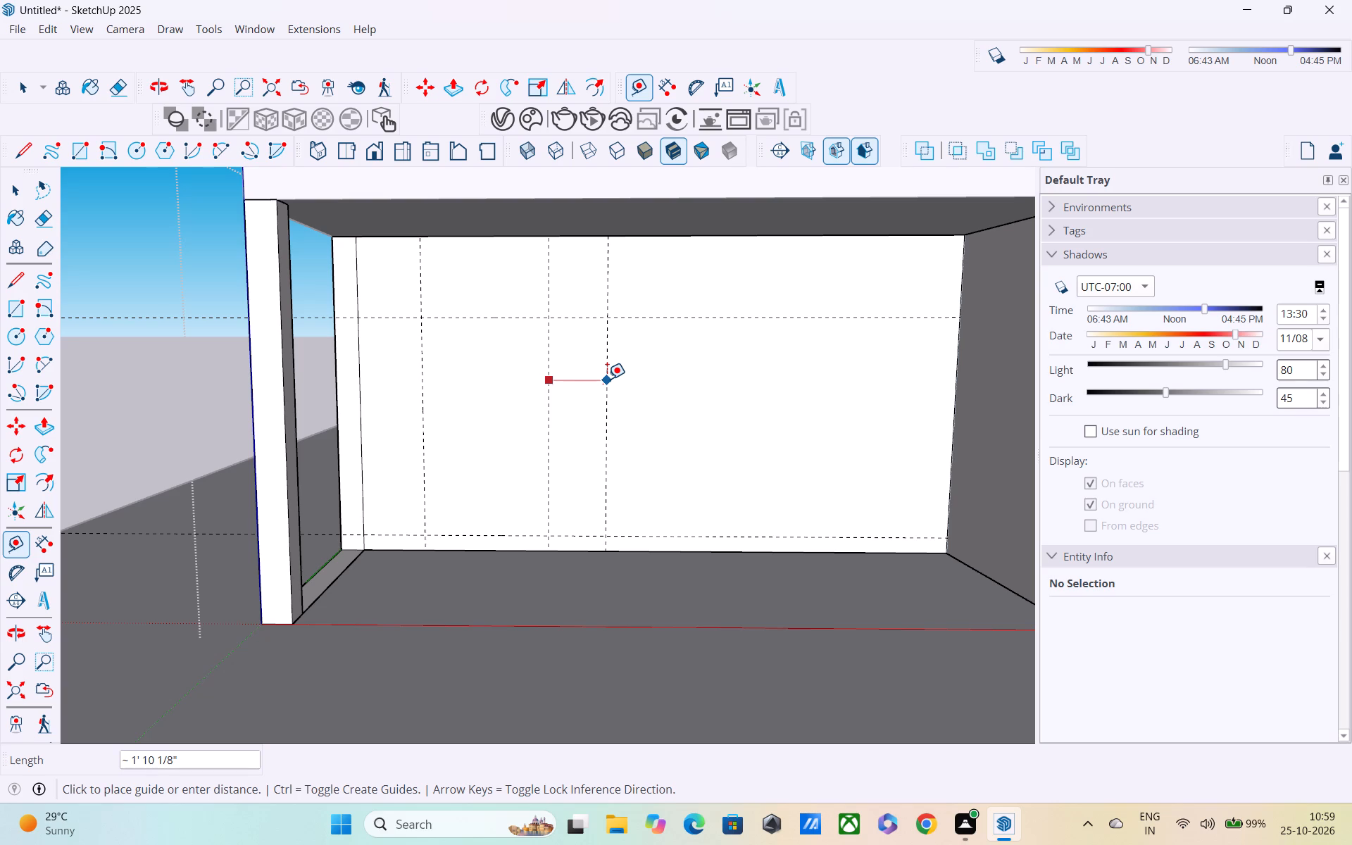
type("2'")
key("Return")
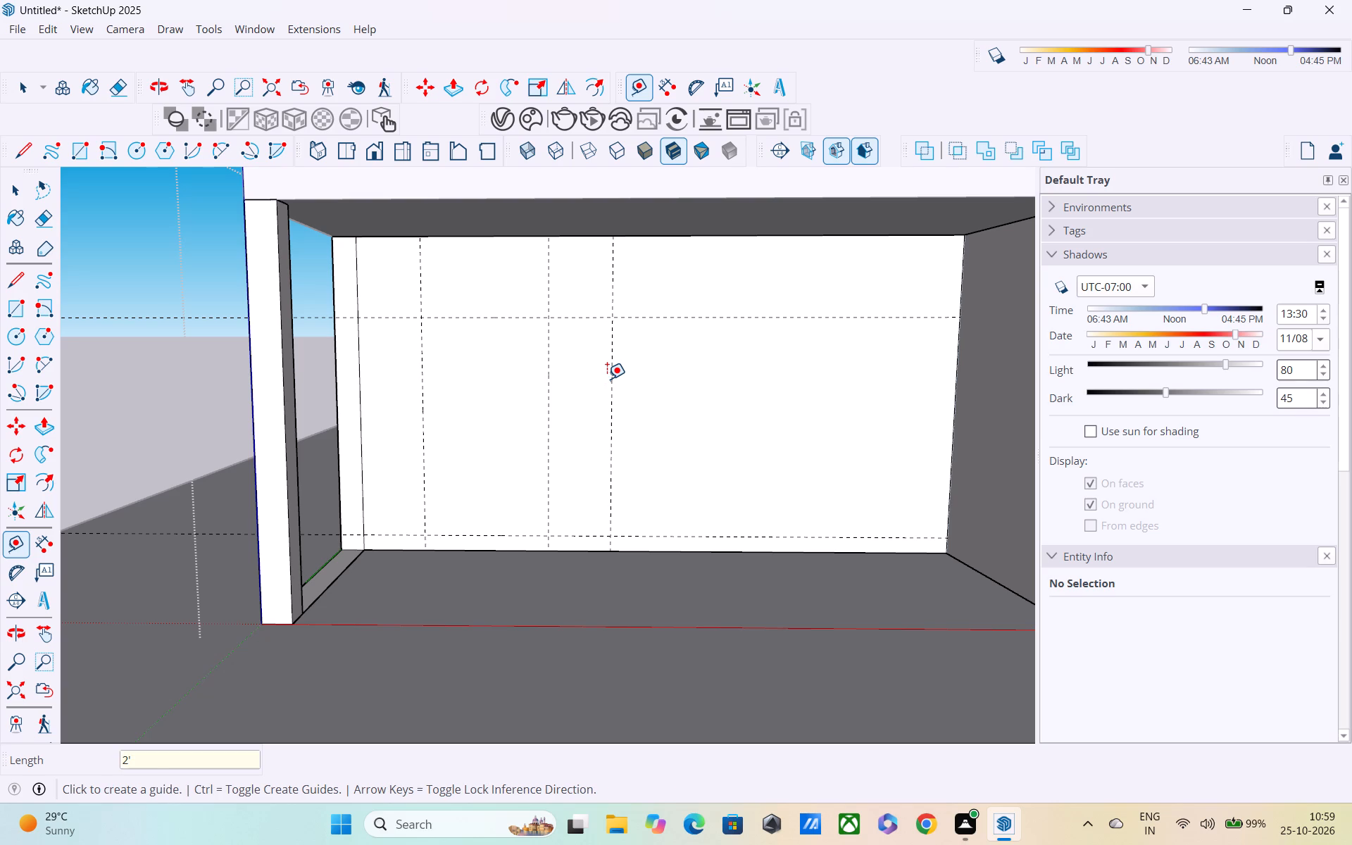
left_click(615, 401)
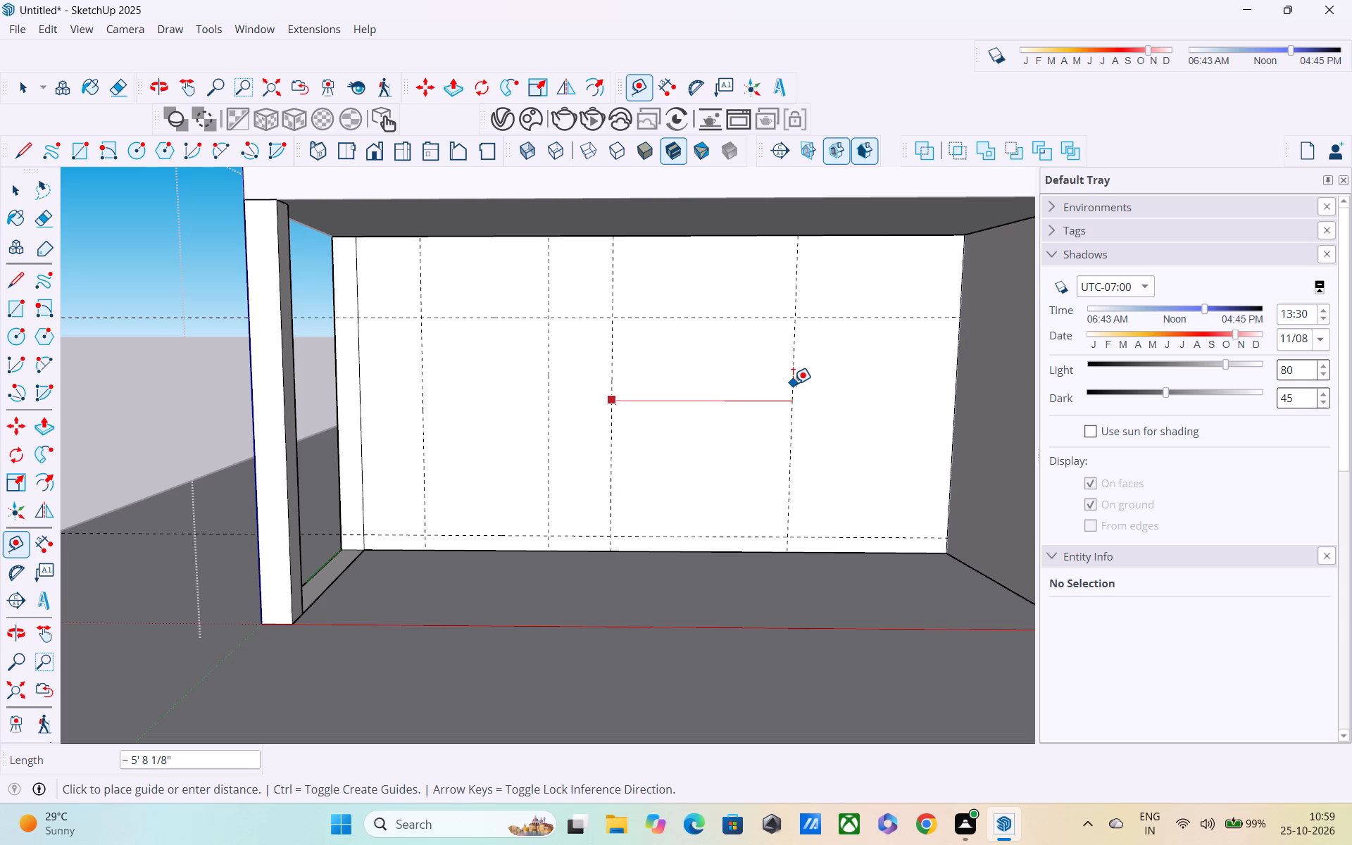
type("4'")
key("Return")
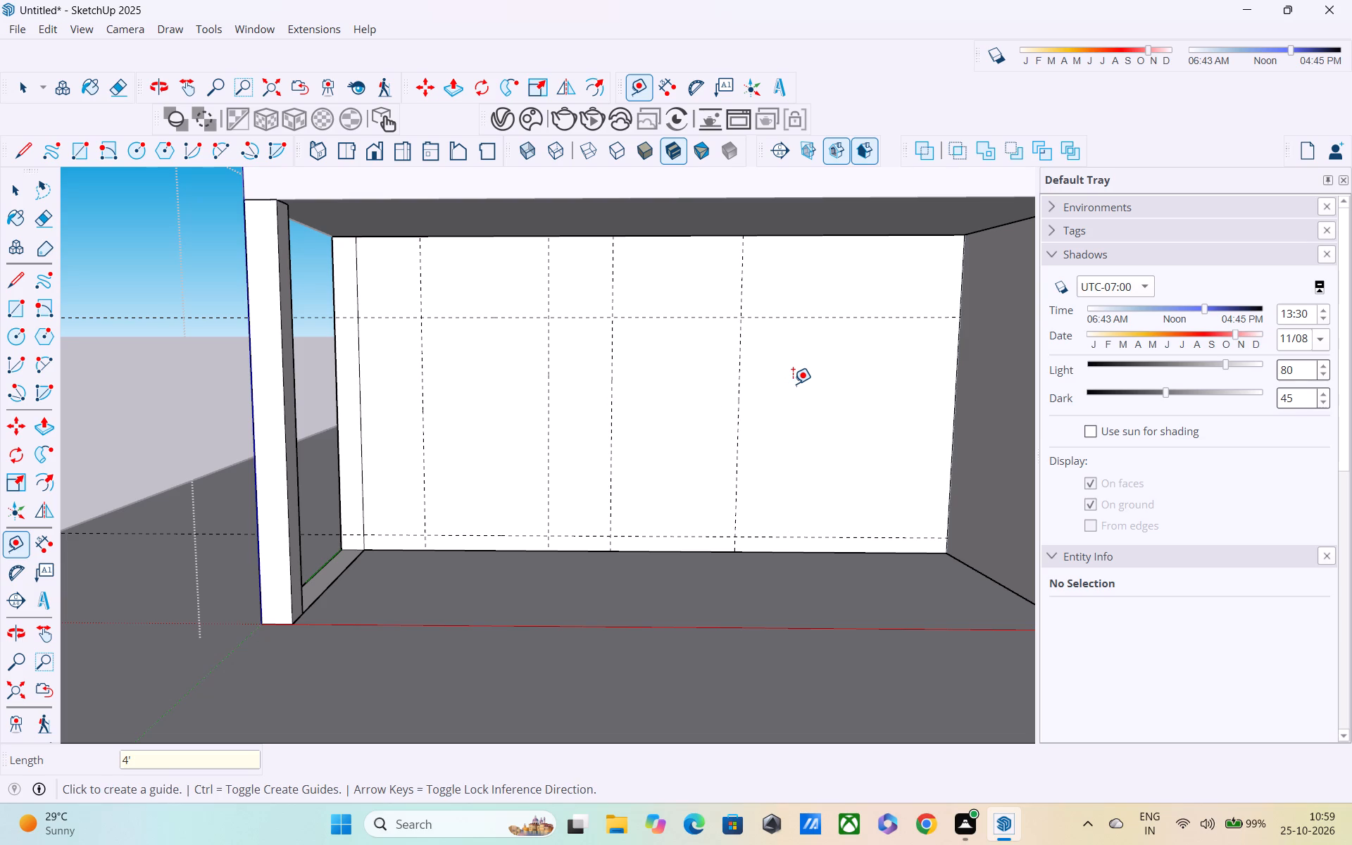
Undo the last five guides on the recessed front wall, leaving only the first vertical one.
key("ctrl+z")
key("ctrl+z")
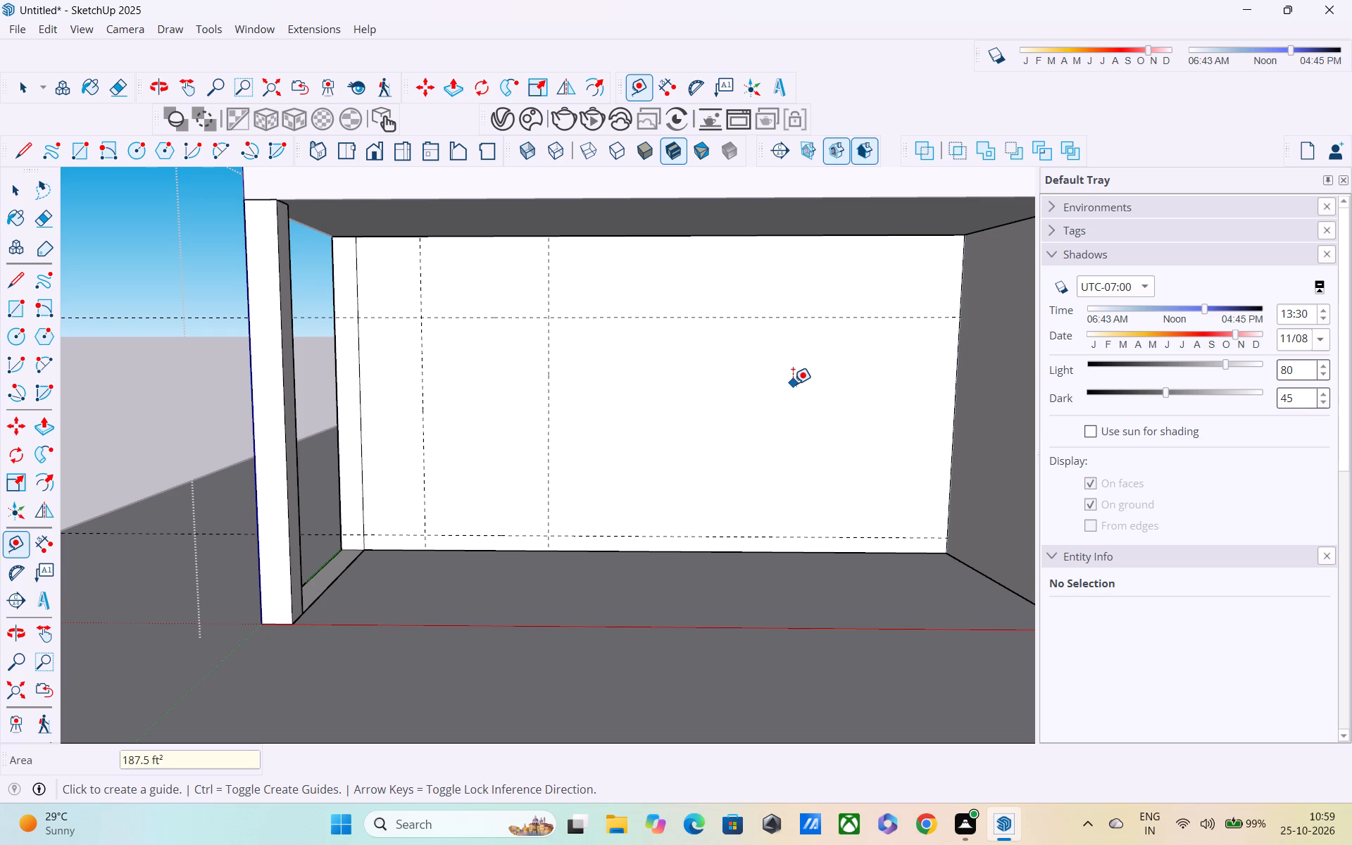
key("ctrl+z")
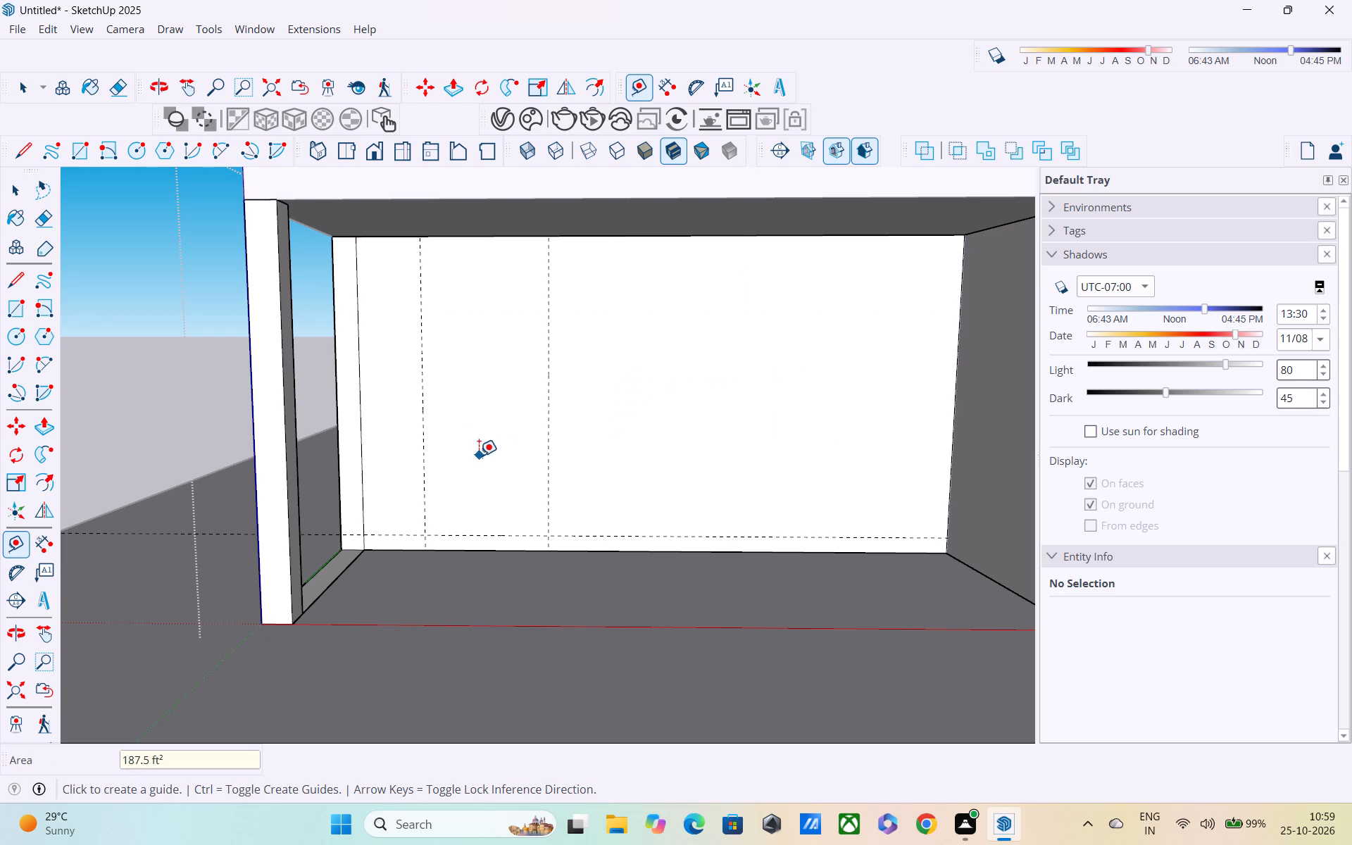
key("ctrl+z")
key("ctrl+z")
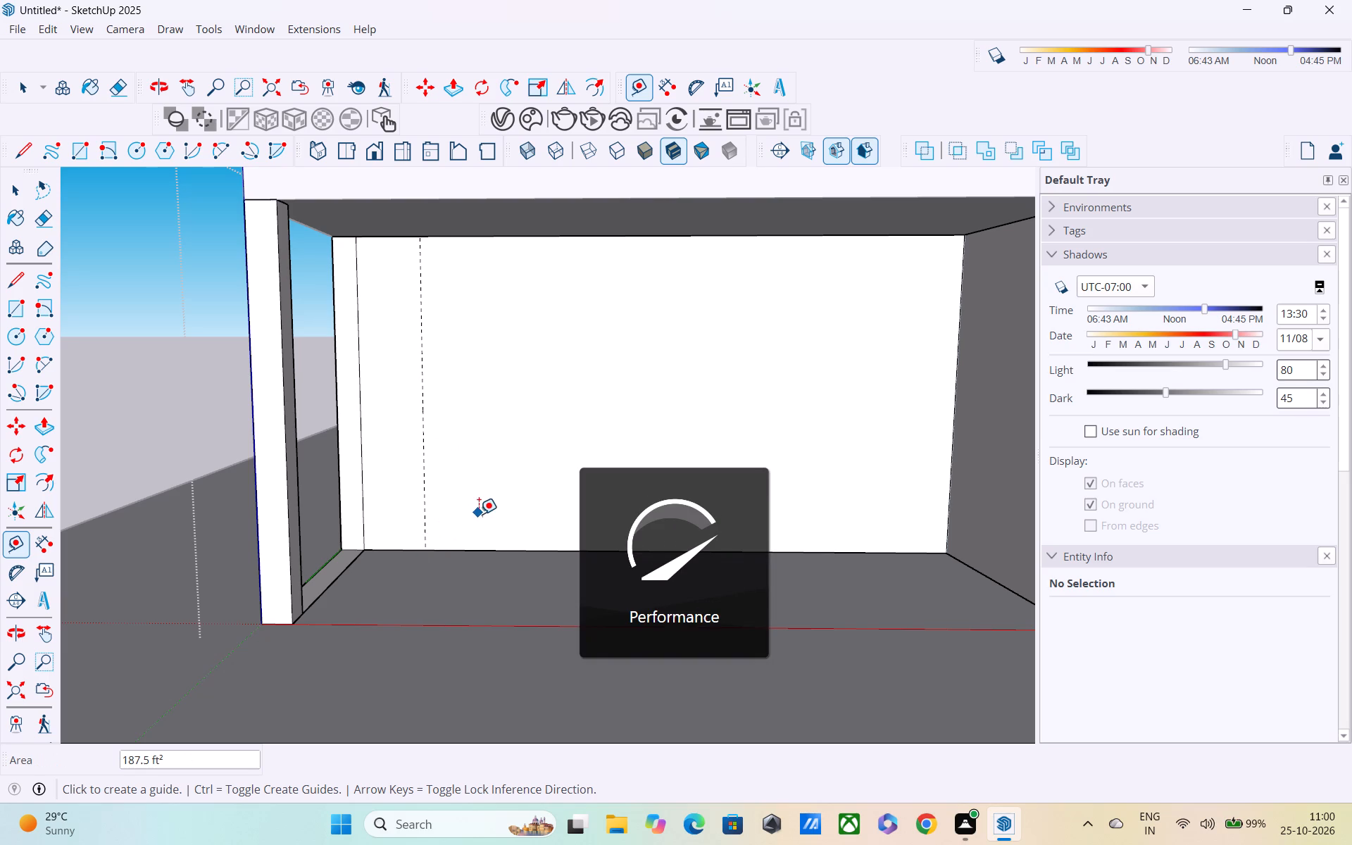
Delete the remaining vertical guide on the recessed front wall.
middle_click_drag(449, 561, 445, 631)
middle_click_drag(432, 610, 432, 744, "shift")
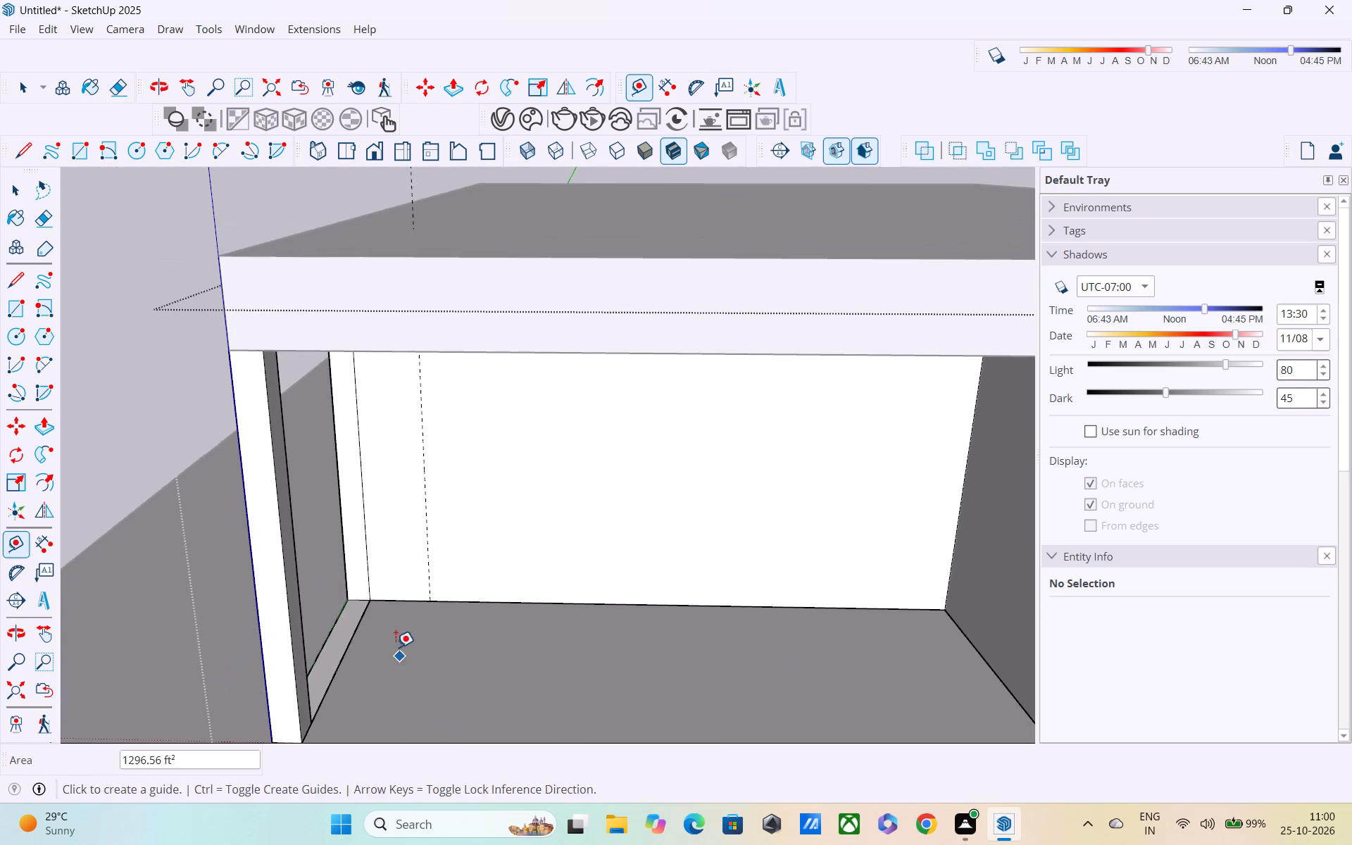
middle_click_drag(394, 640, 376, 563)
key("space")
left_click(435, 520)
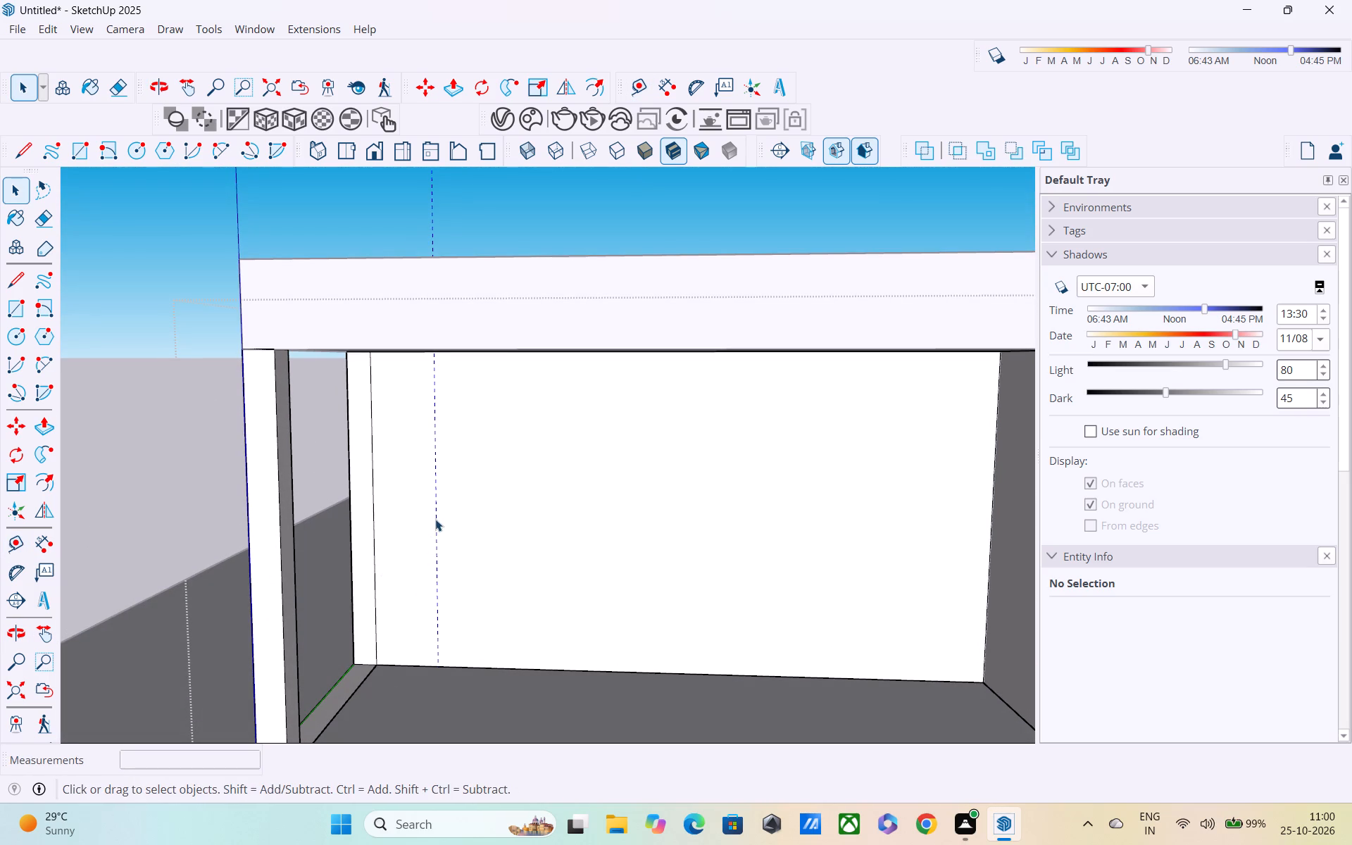
key("Delete")
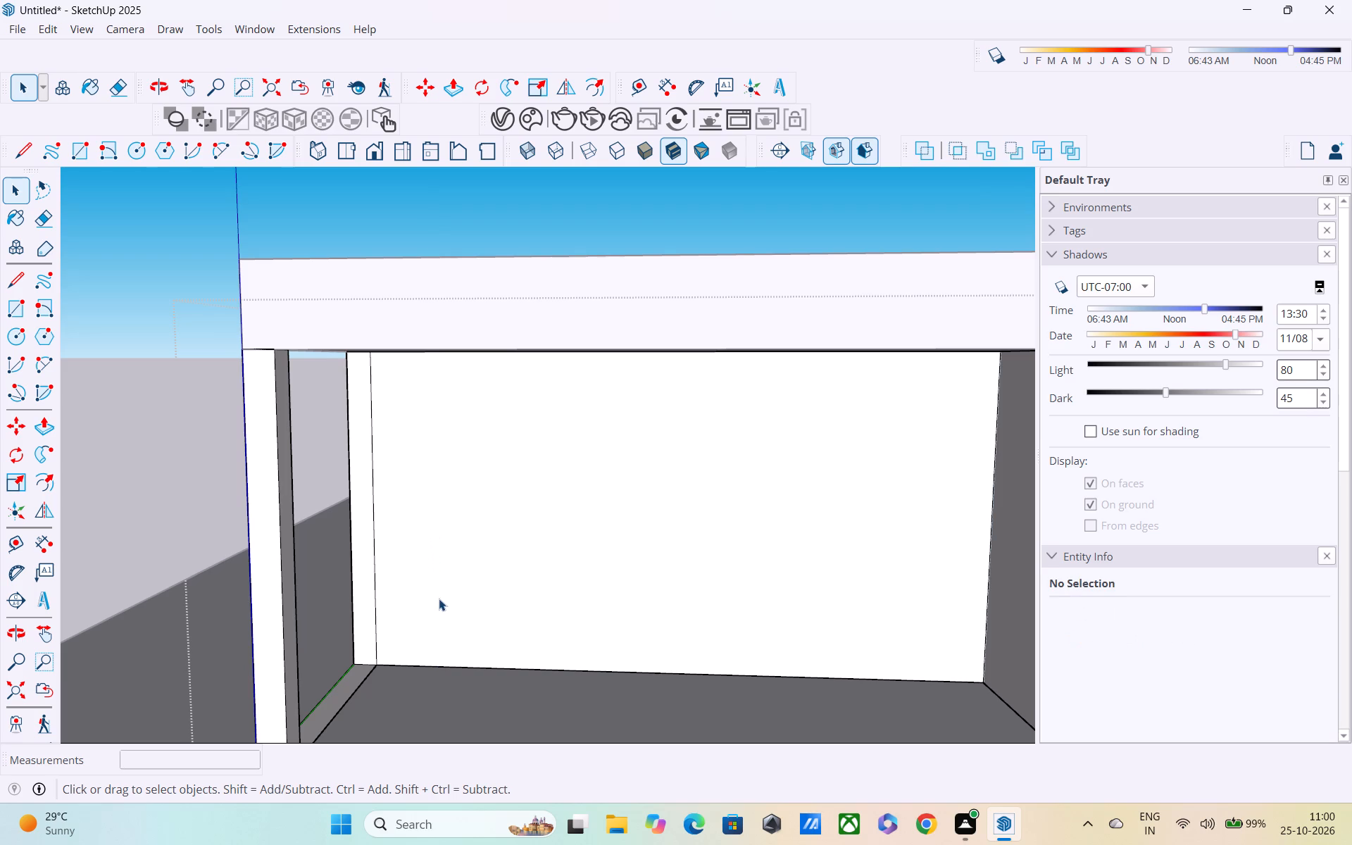
Place a vertical guide on the recessed front wall, 3' in from its edge on the post side.
key("t")
left_click(376, 558)
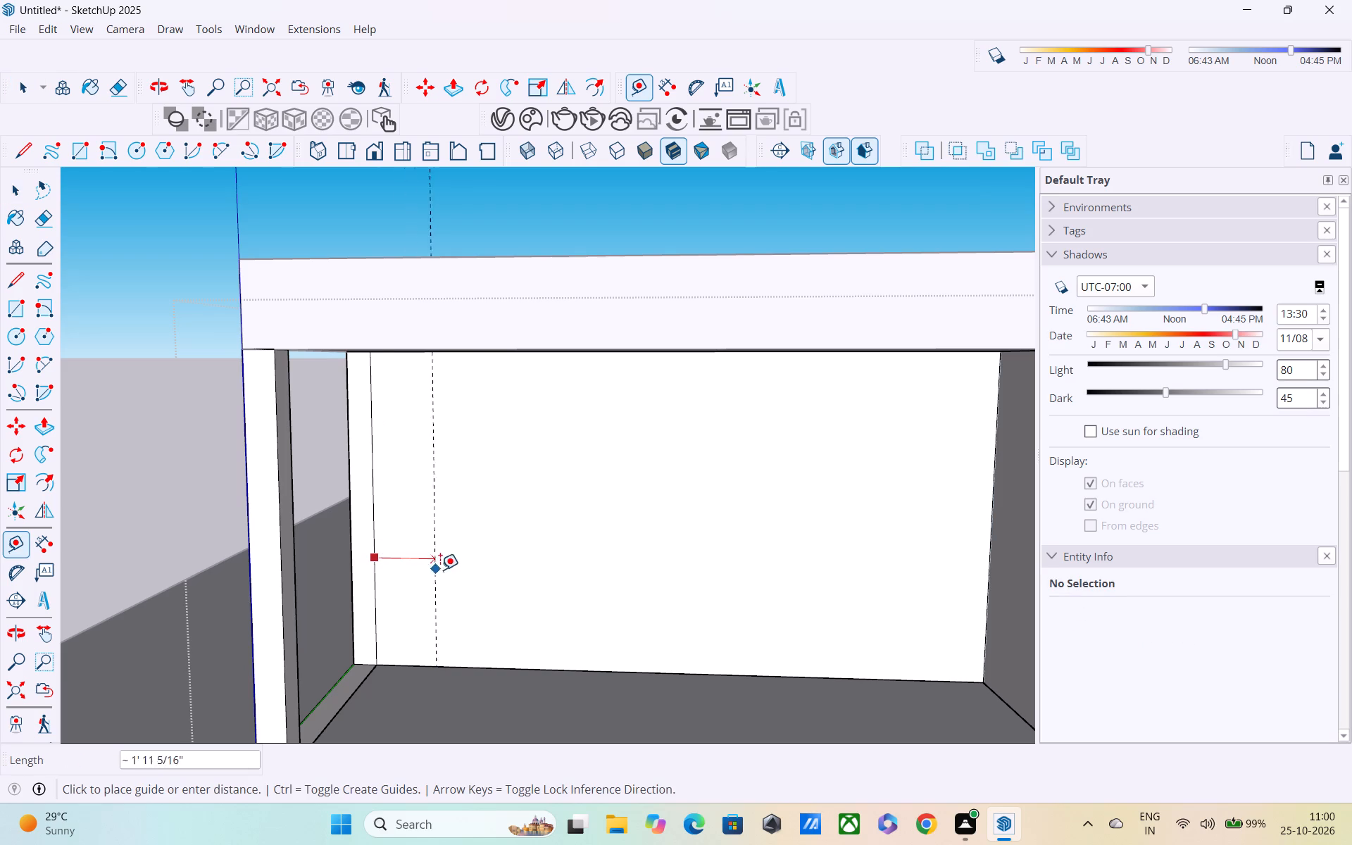
type("4'")
key("Return")
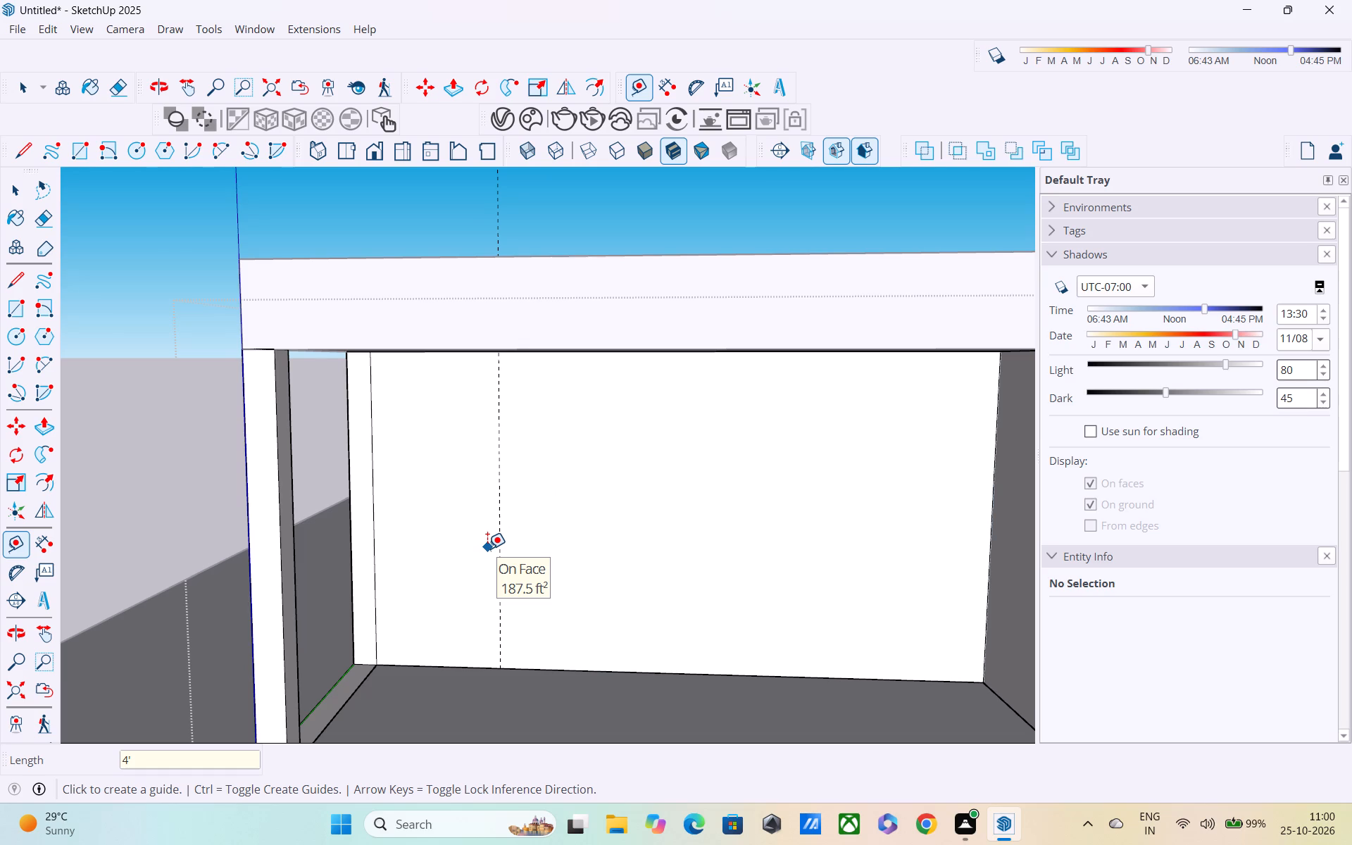
type("3'")
key("Return")
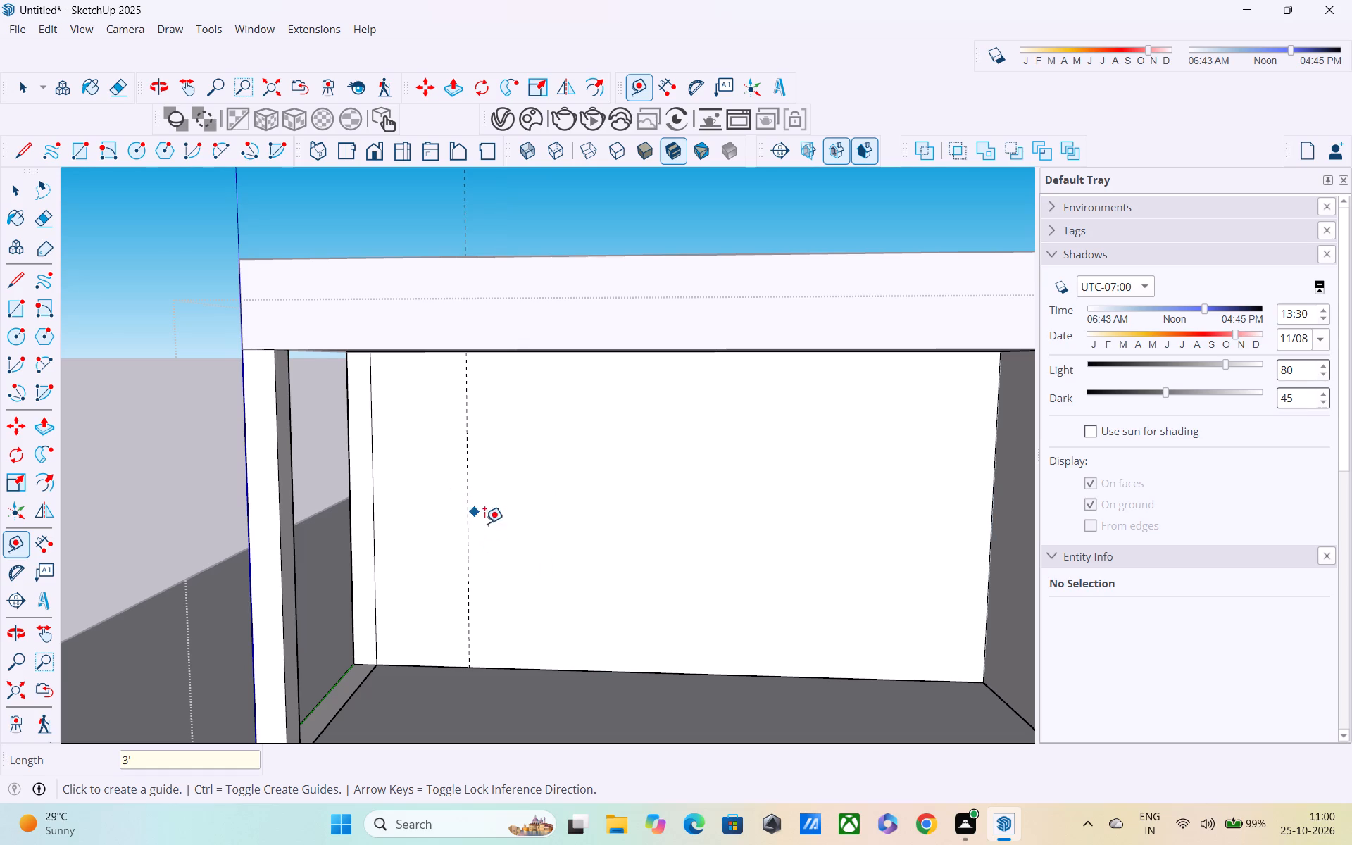
Add three more vertical guides across the recessed front wall toward the projecting room, at successive offsets of 4', 2' and 4'.
left_click(466, 517)
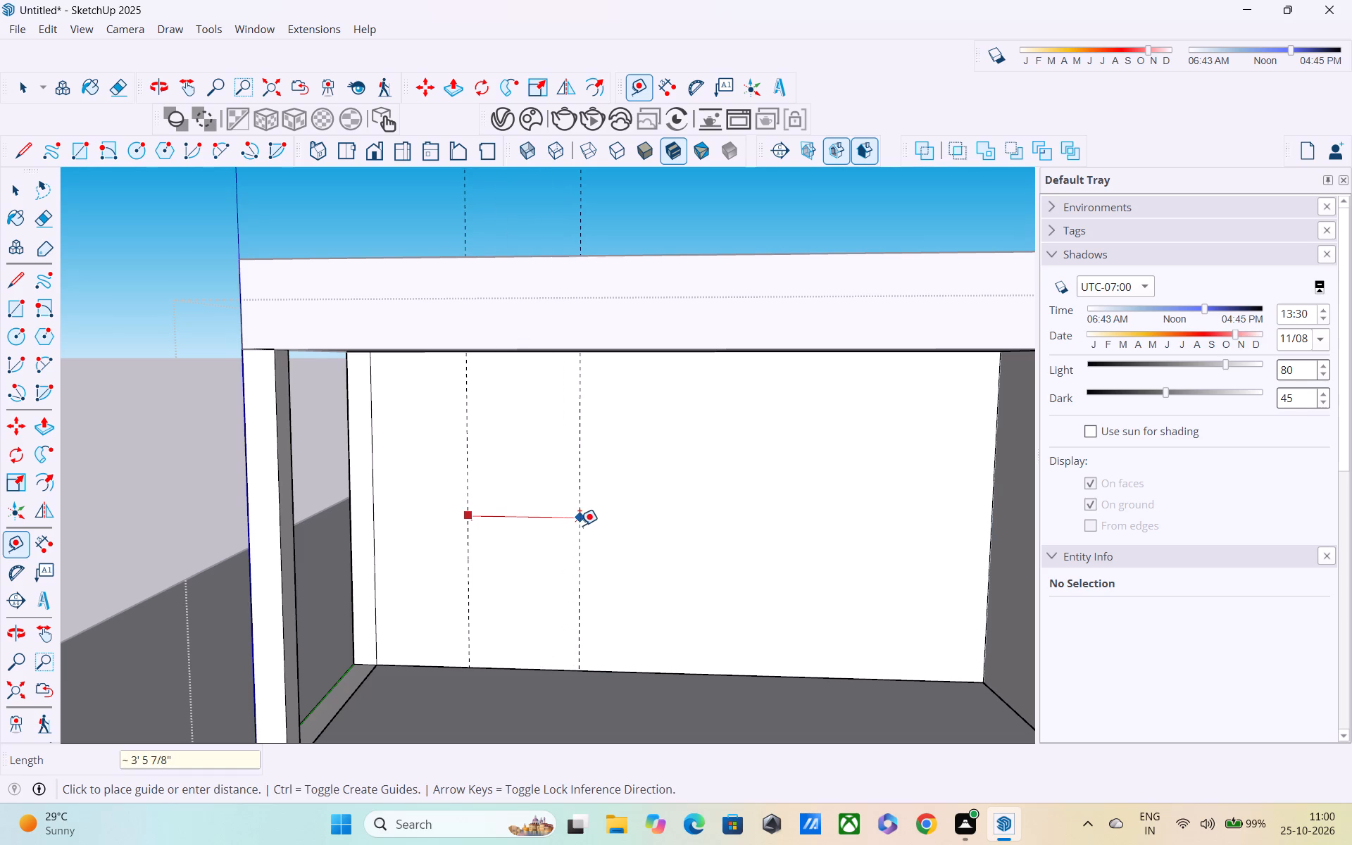
type("4'")
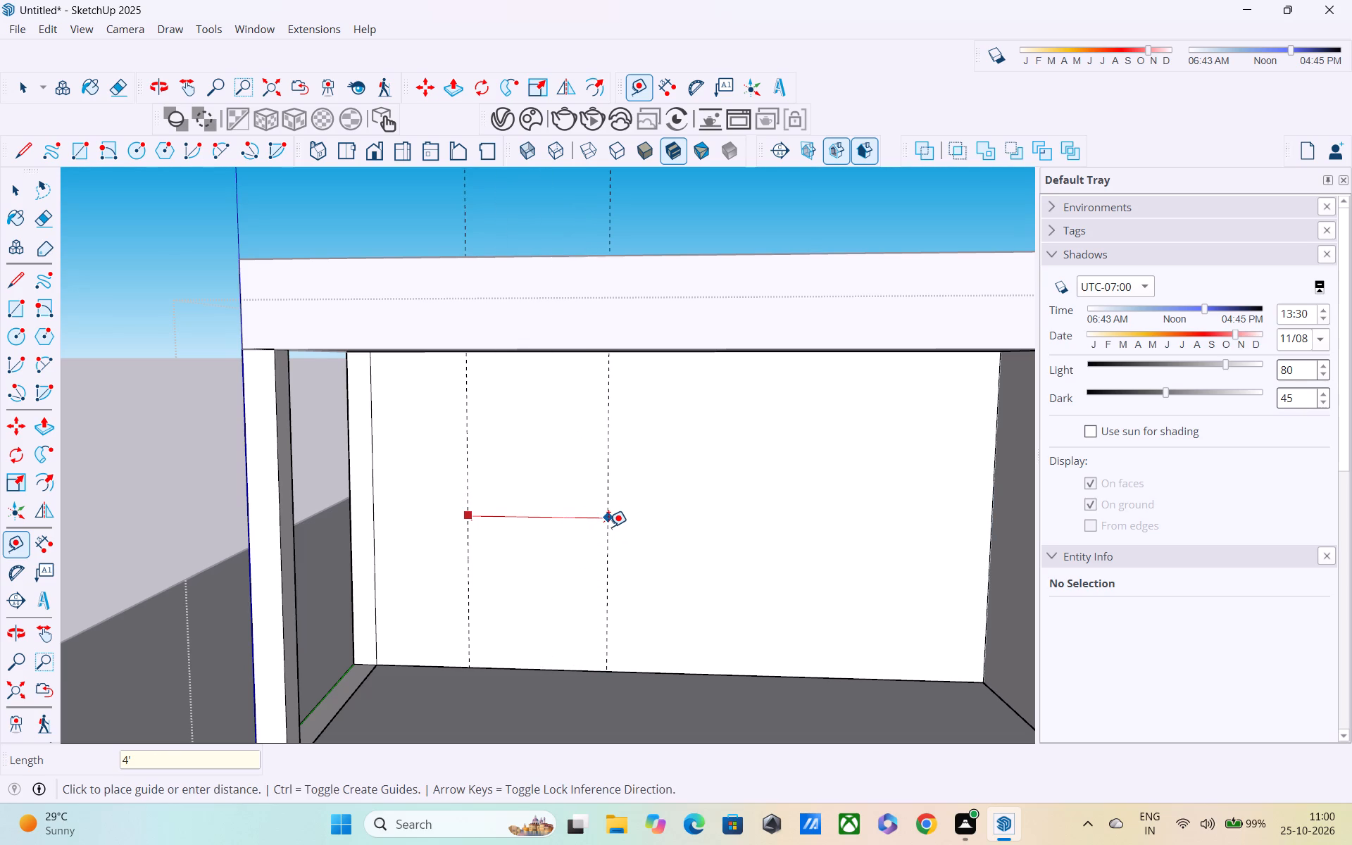
key("Return")
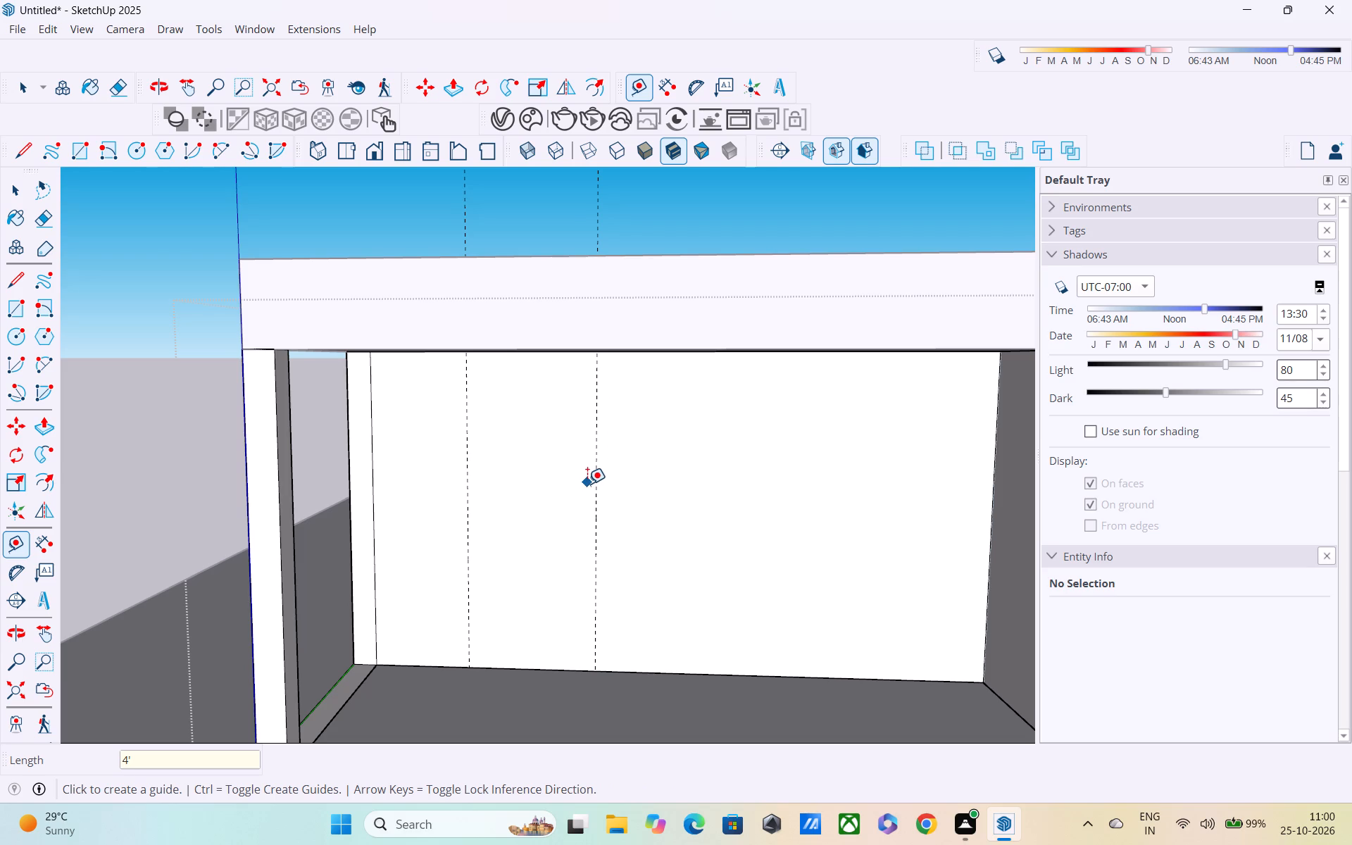
left_click(600, 482)
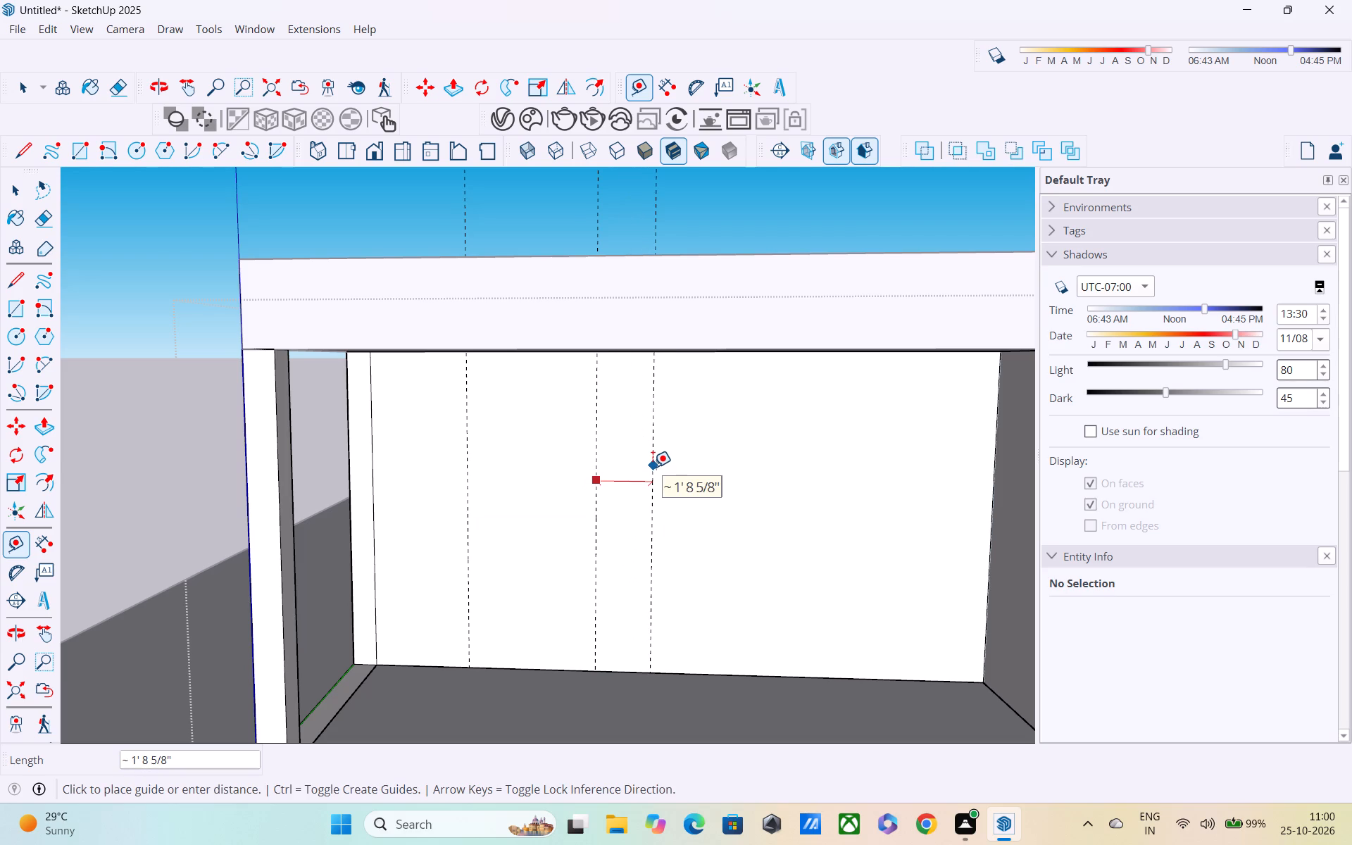
type("2'")
key("Return")
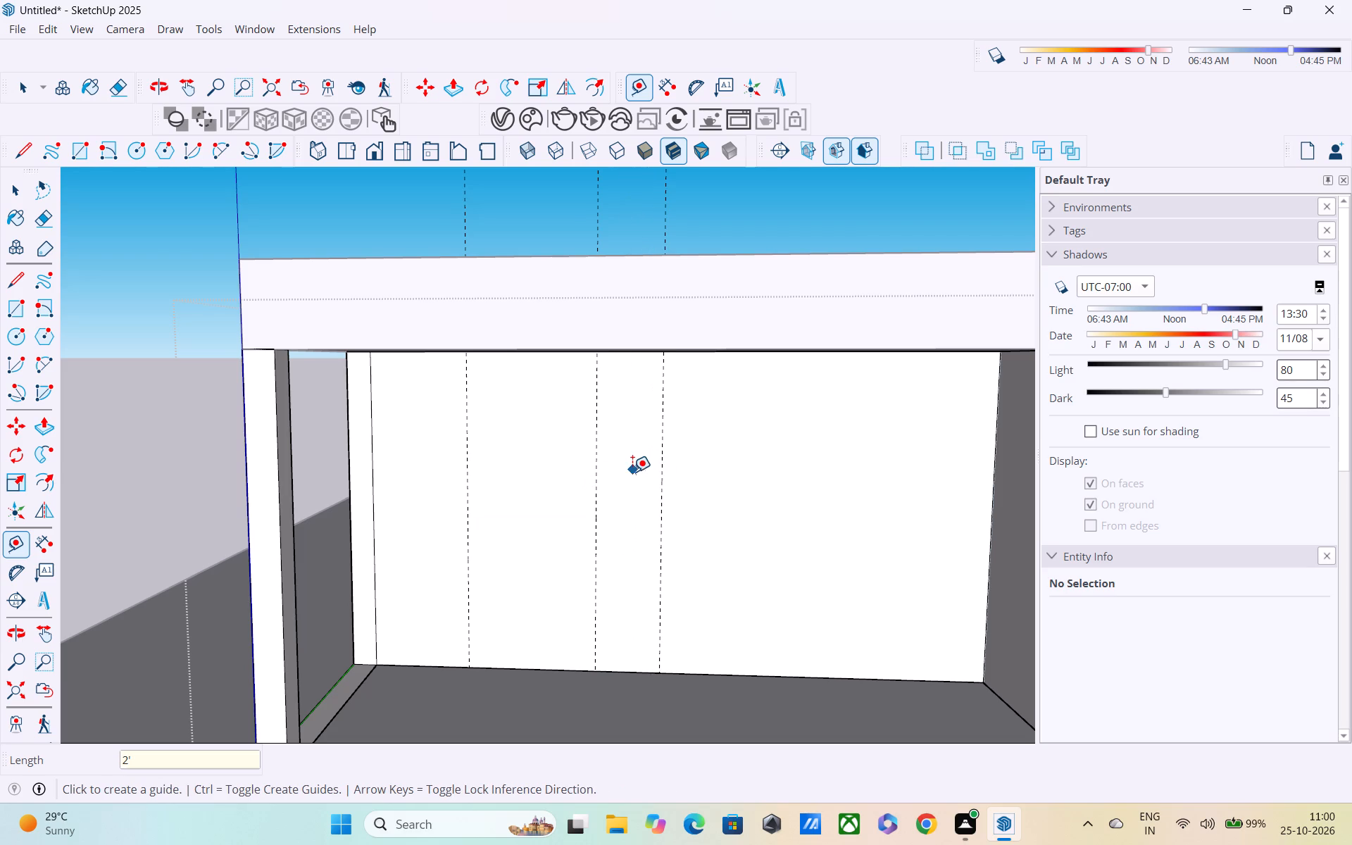
left_click(663, 459)
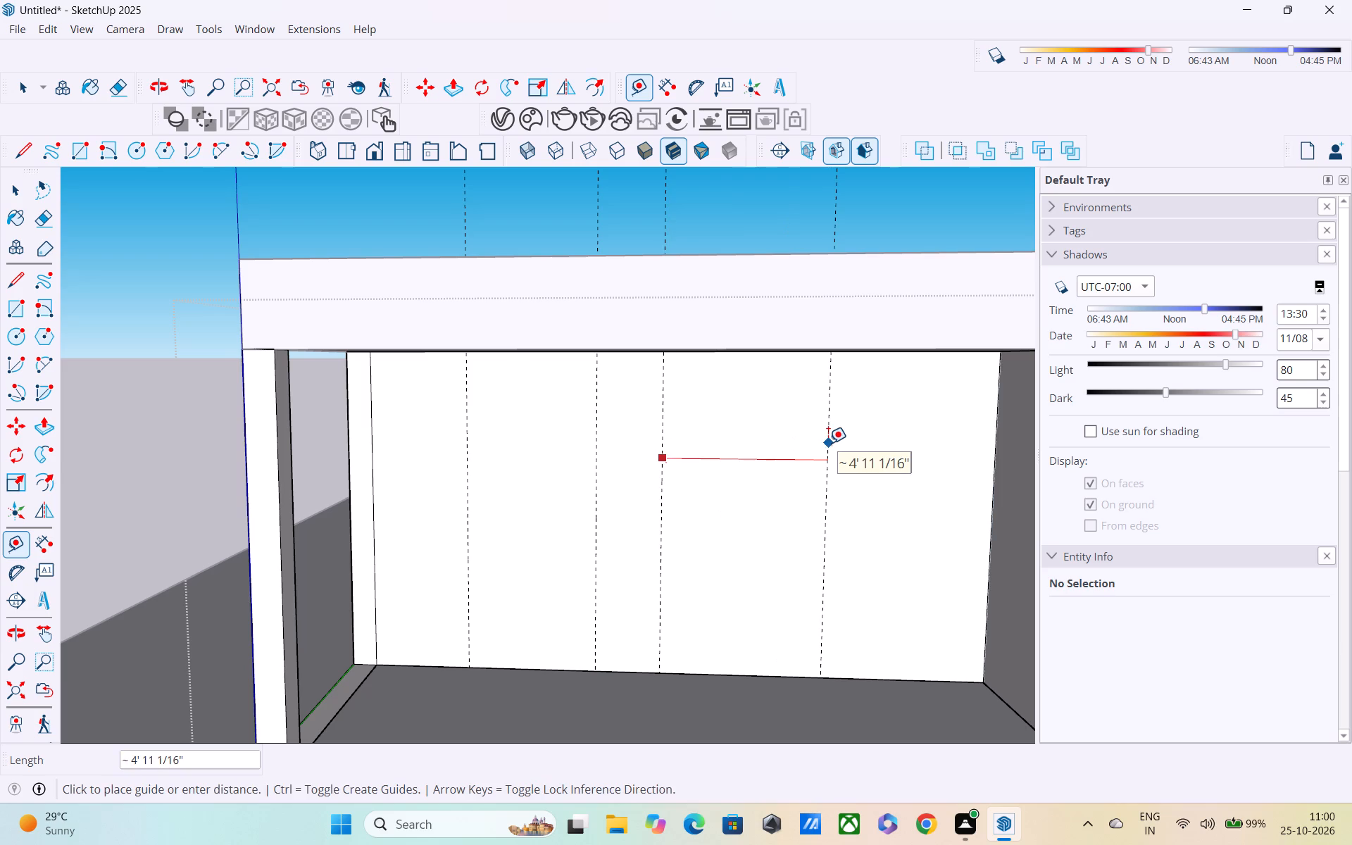
type("4'")
key("Return")
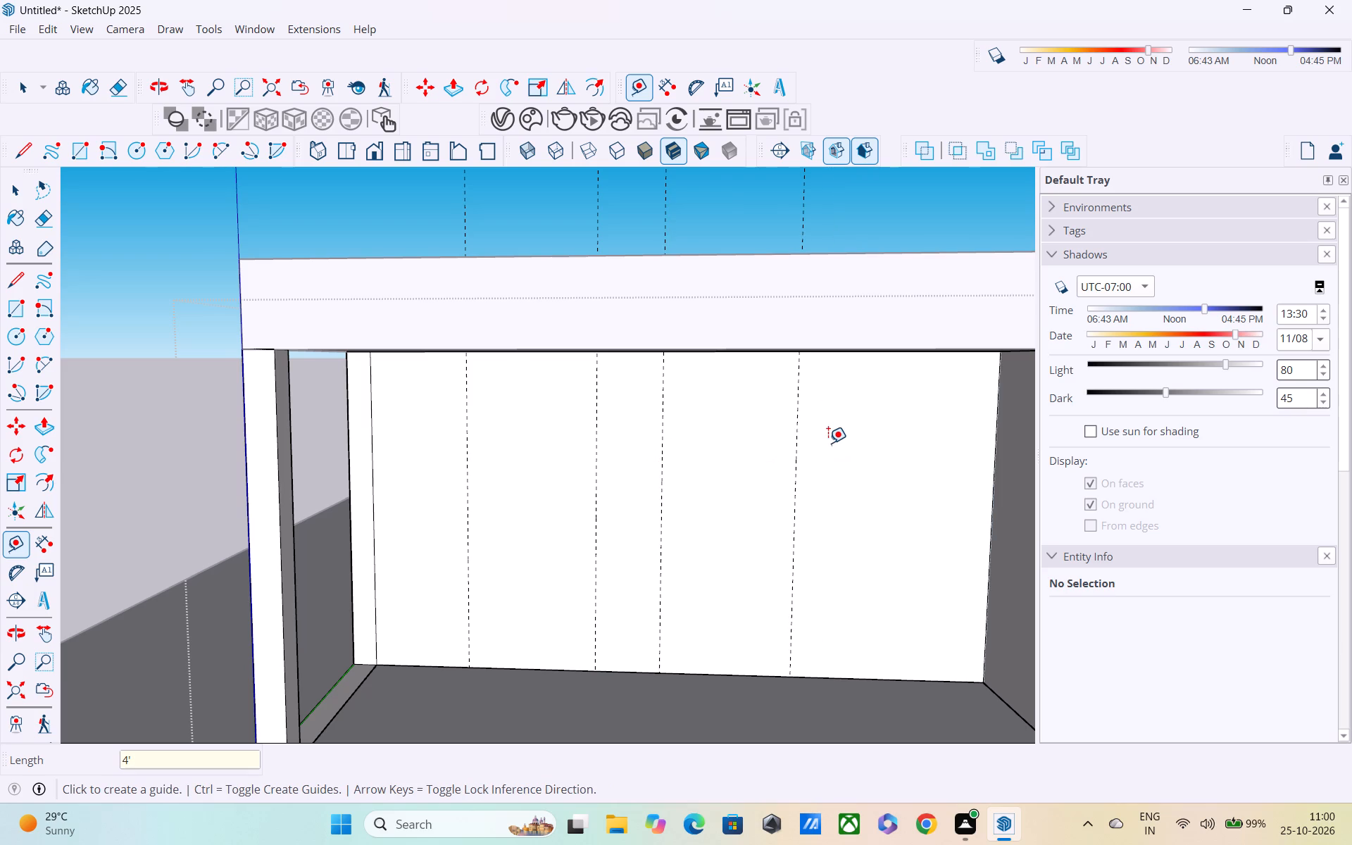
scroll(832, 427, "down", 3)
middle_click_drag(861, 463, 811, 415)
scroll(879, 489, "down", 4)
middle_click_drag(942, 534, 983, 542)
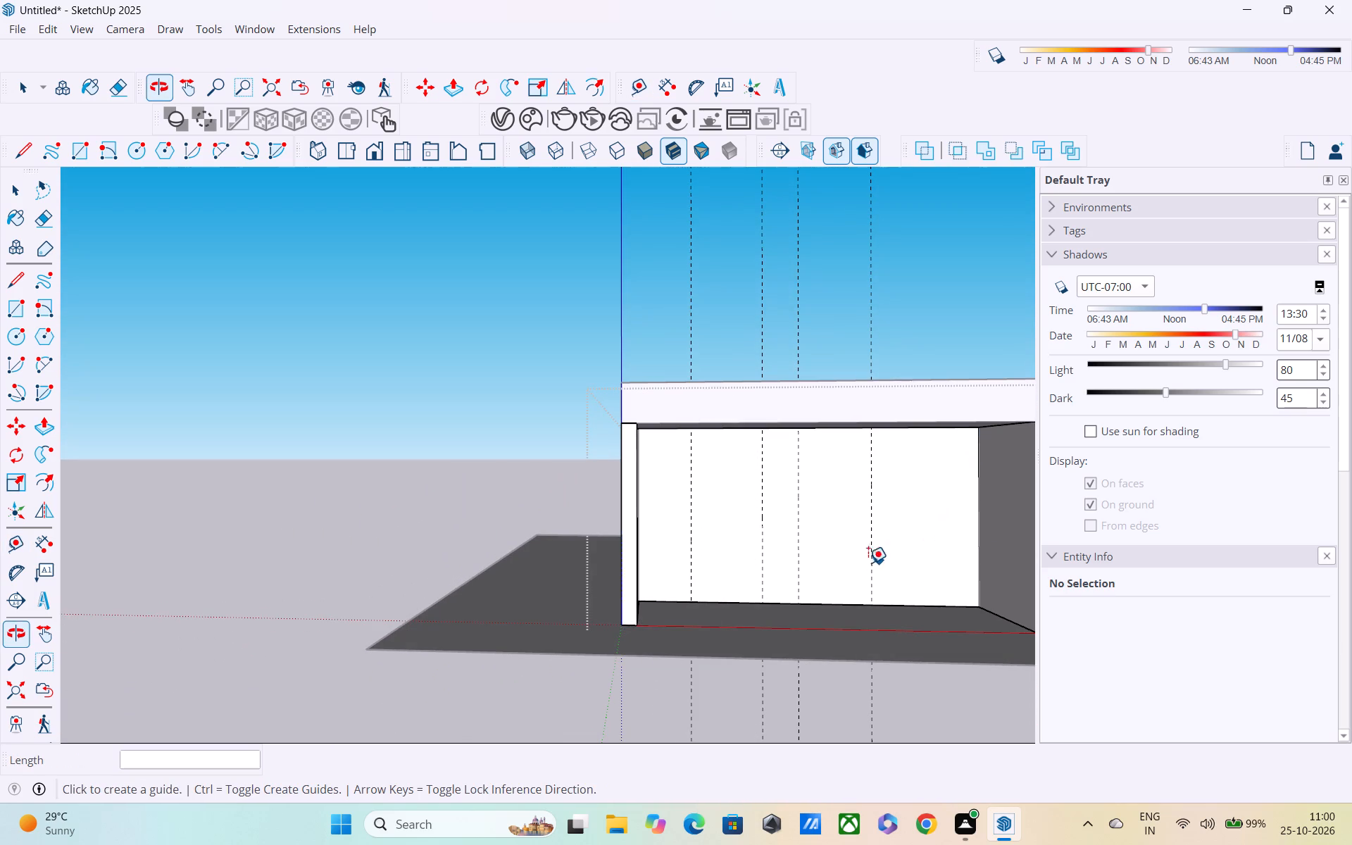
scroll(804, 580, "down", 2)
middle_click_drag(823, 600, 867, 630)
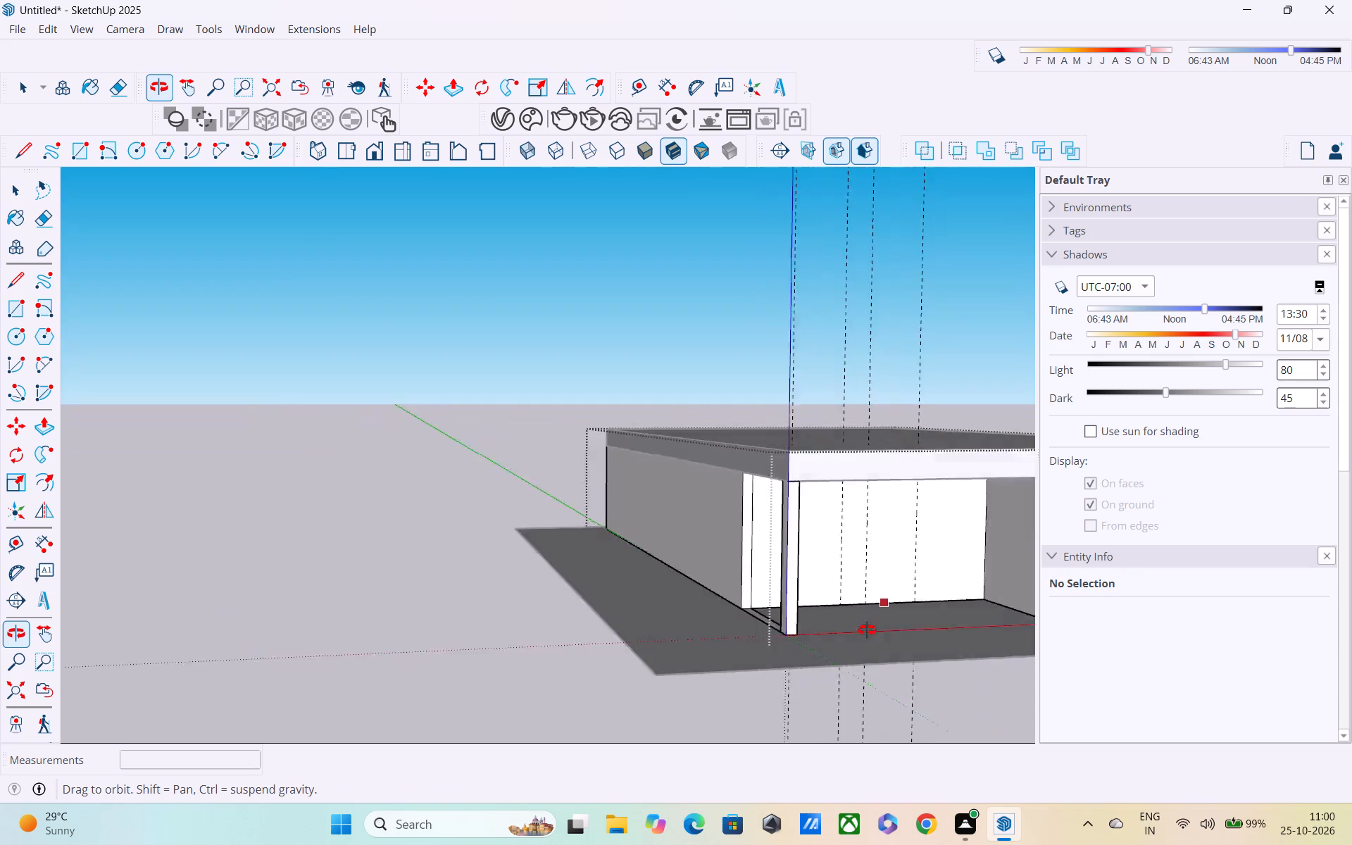
Measure the front's length from the projecting room's outer vertical edge to the corner post.
middle_click_drag(867, 630, 639, 615)
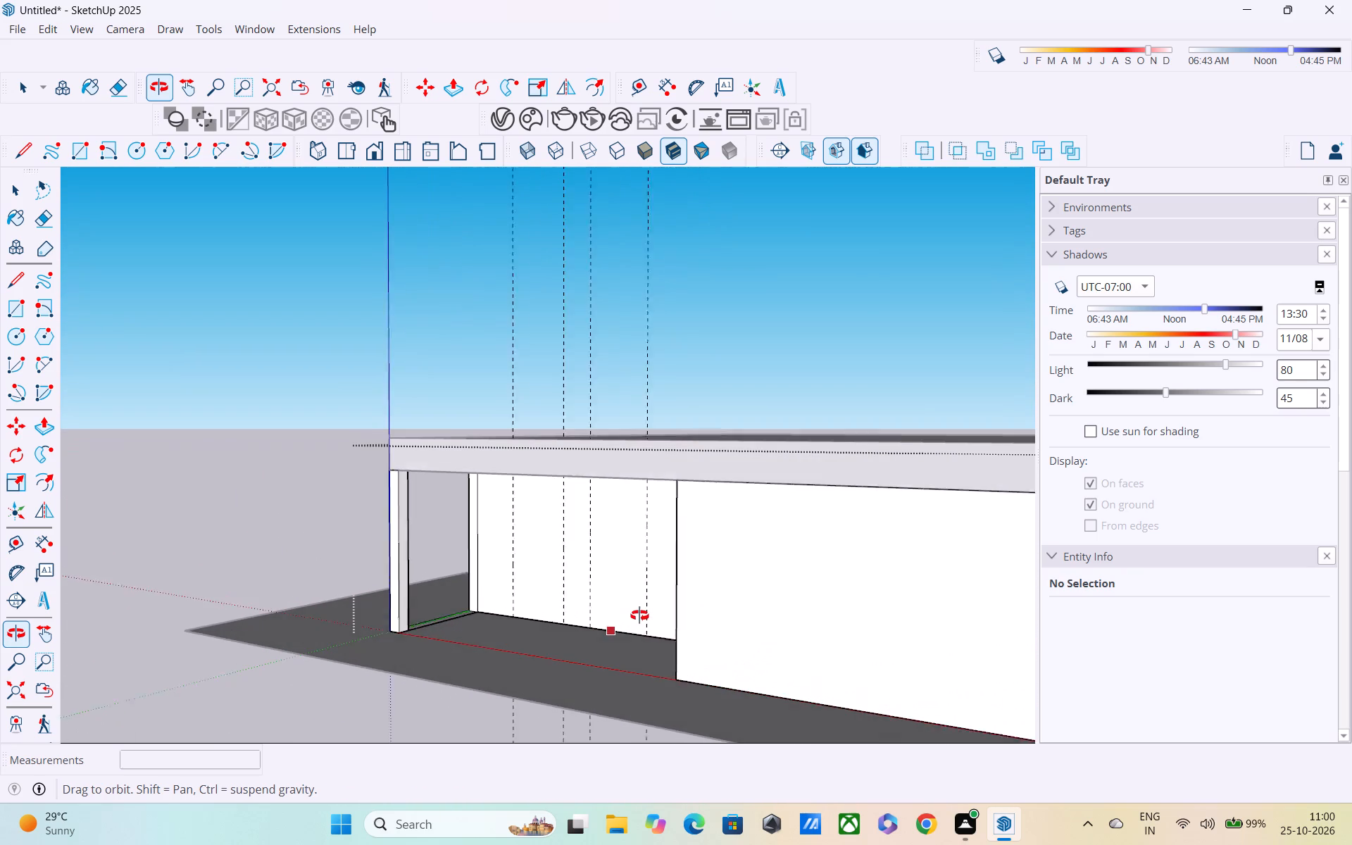
middle_click_drag(639, 615, 630, 603)
scroll(648, 601, "down", 2)
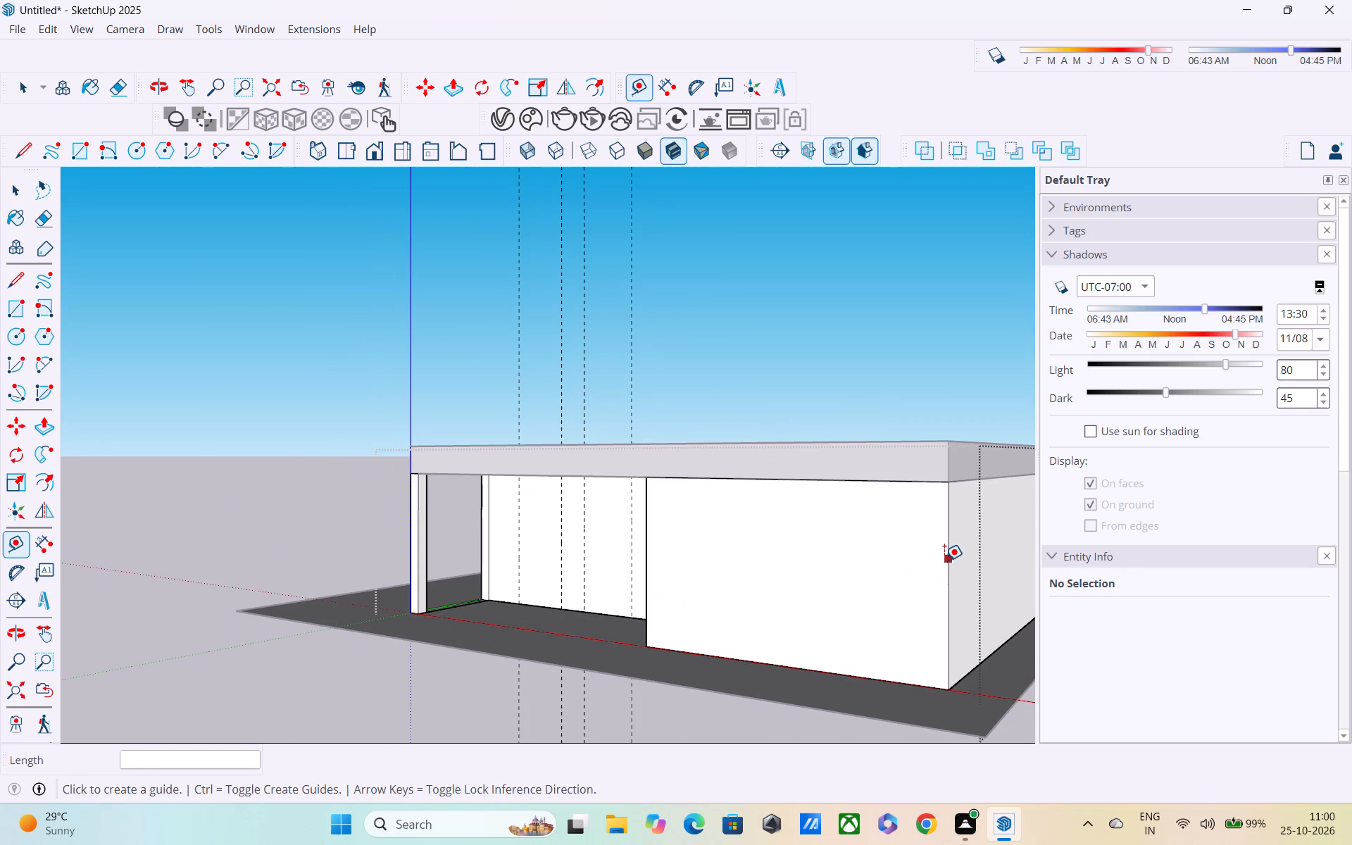
left_click(951, 553)
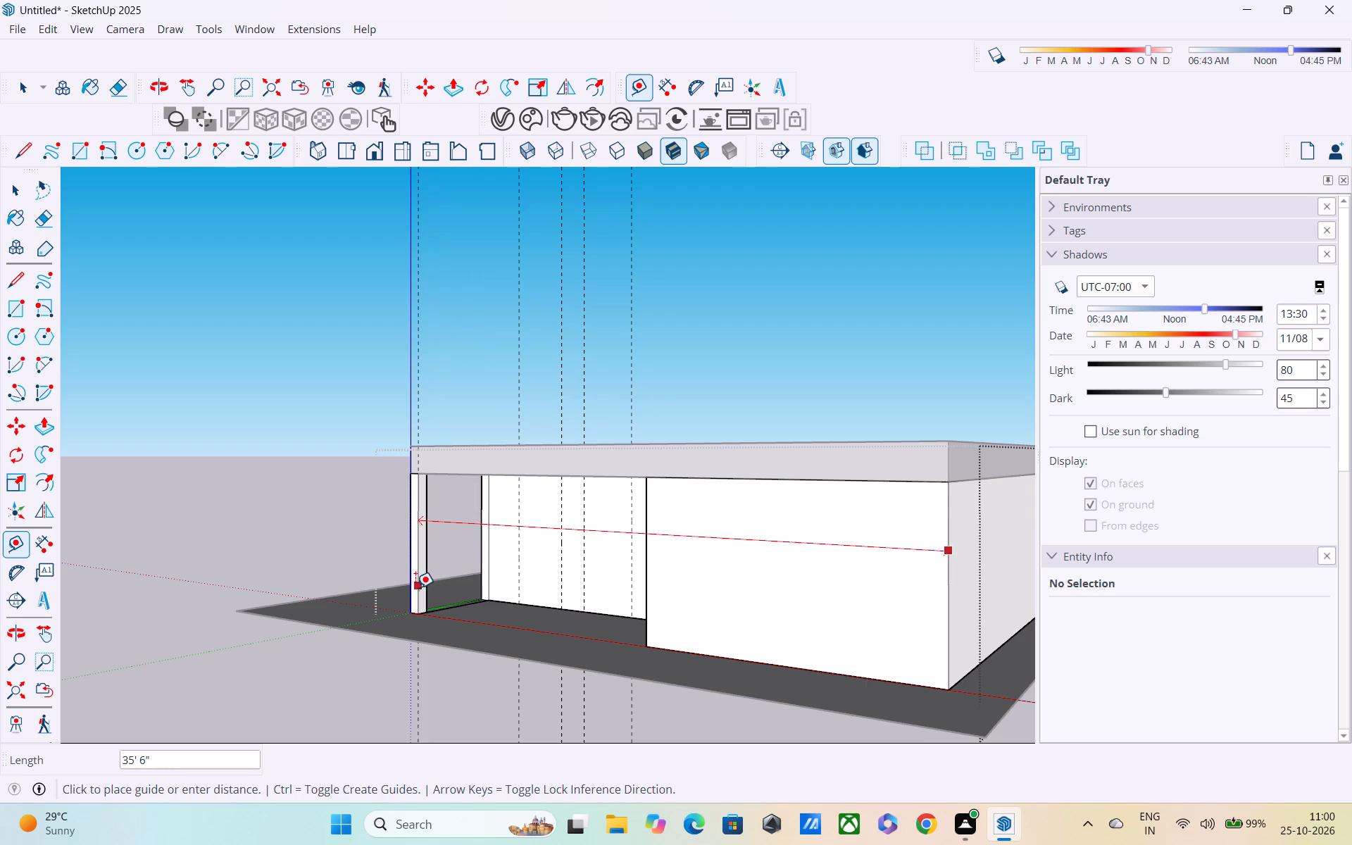
middle_click_drag(410, 588, 558, 616)
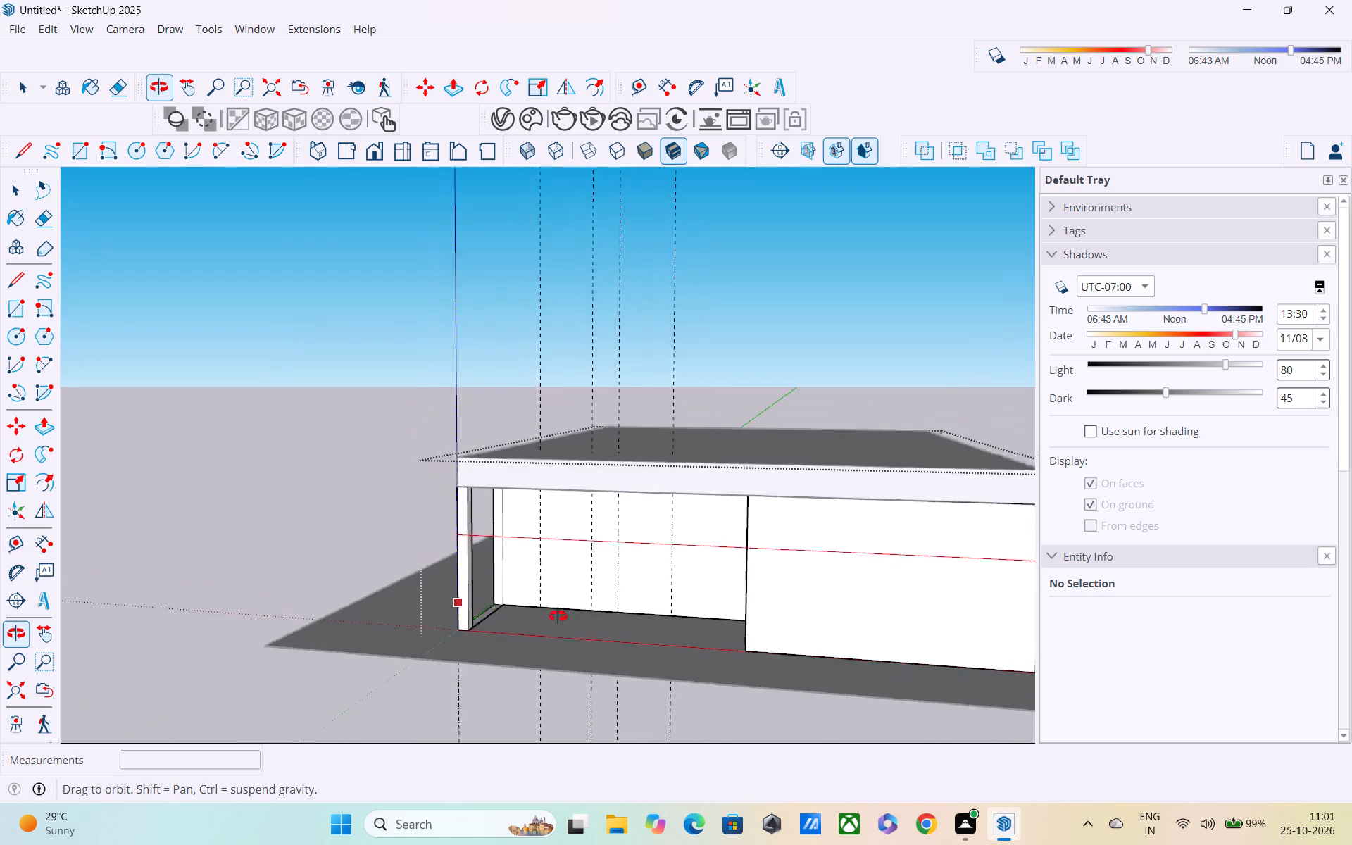
middle_click_drag(558, 616, 652, 601)
key("Escape")
key("Escape")
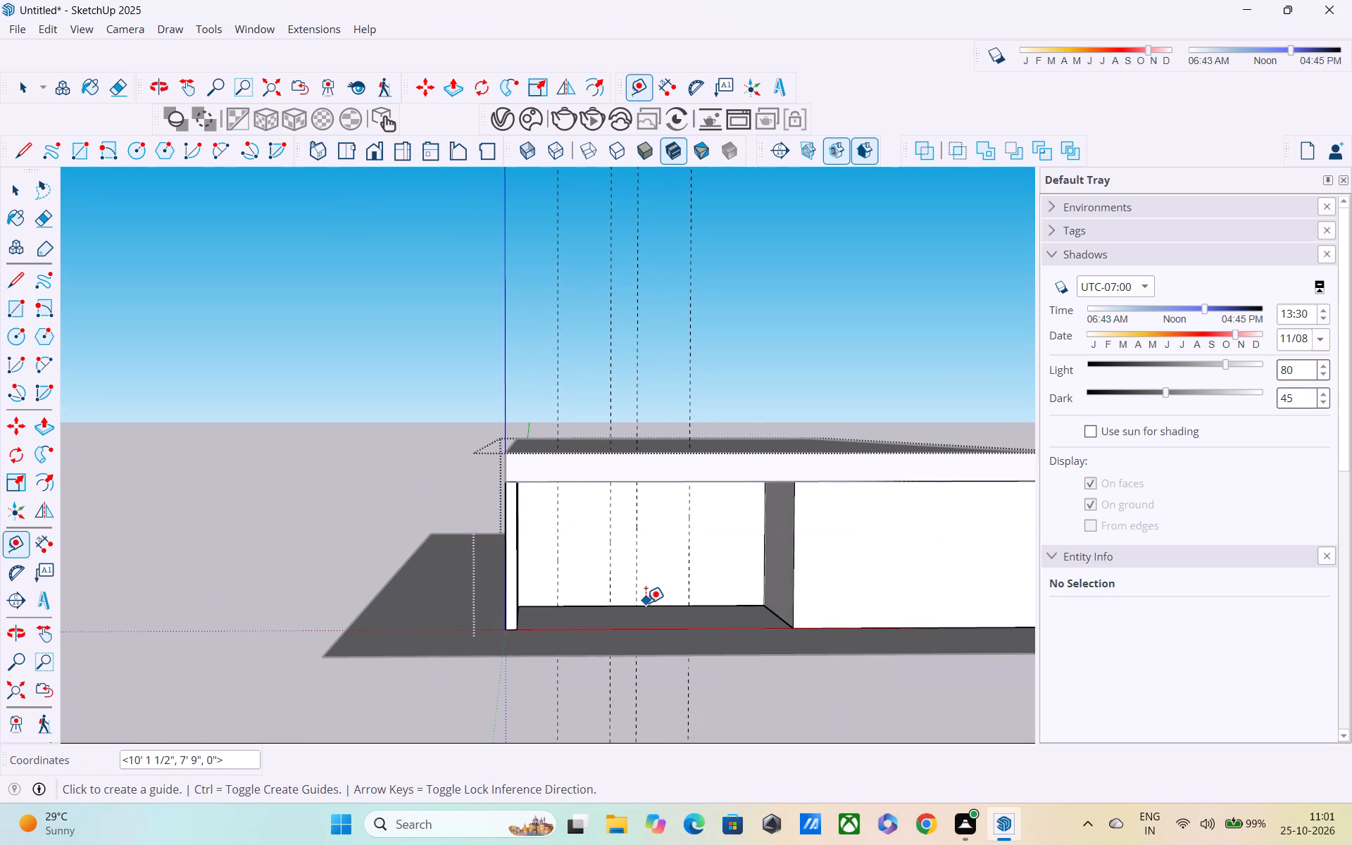
Undo the guide work on the recessed front wall until no guides remain.
key("ctrl+z")
key("ctrl+z")
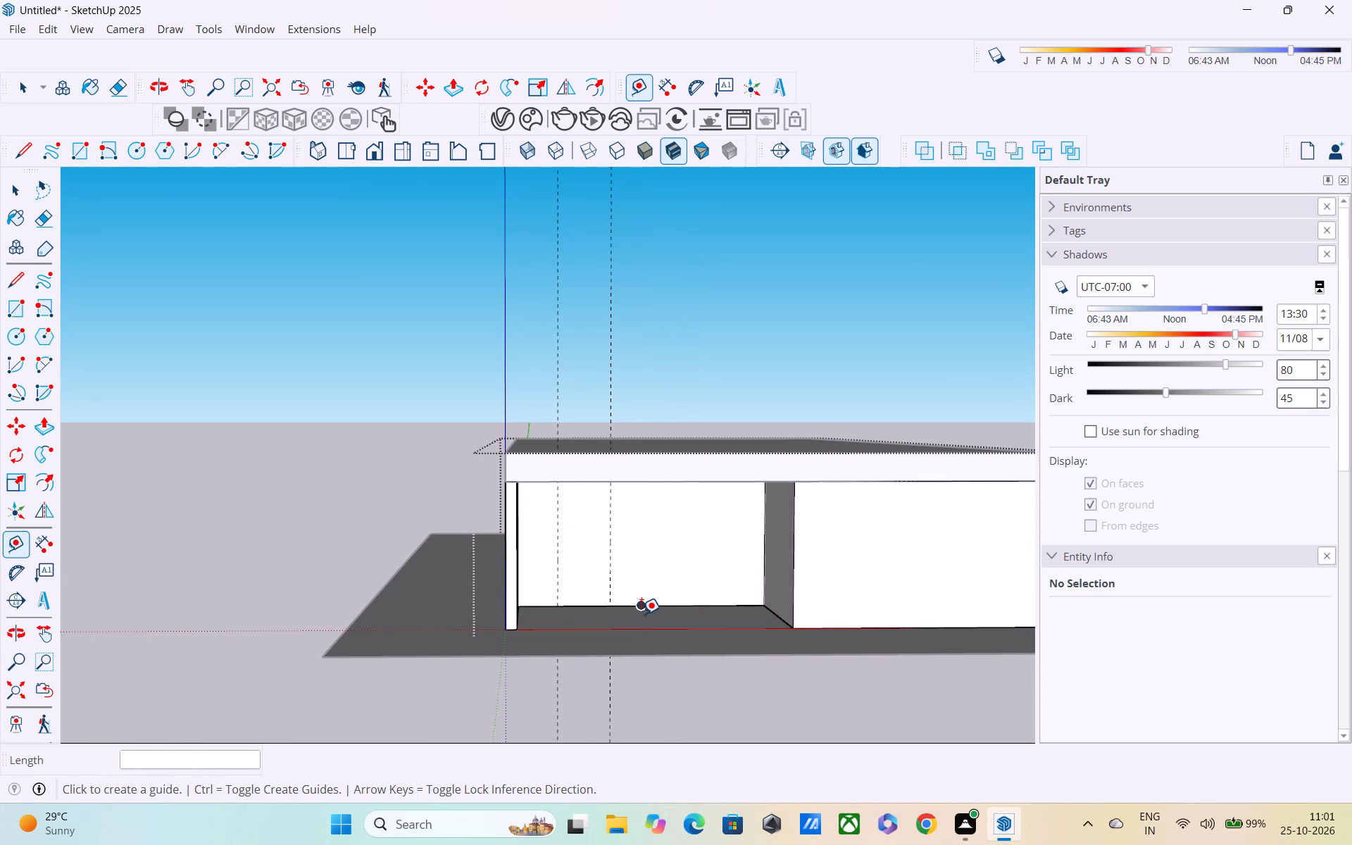
key("ctrl+z")
key("ctrl+z")
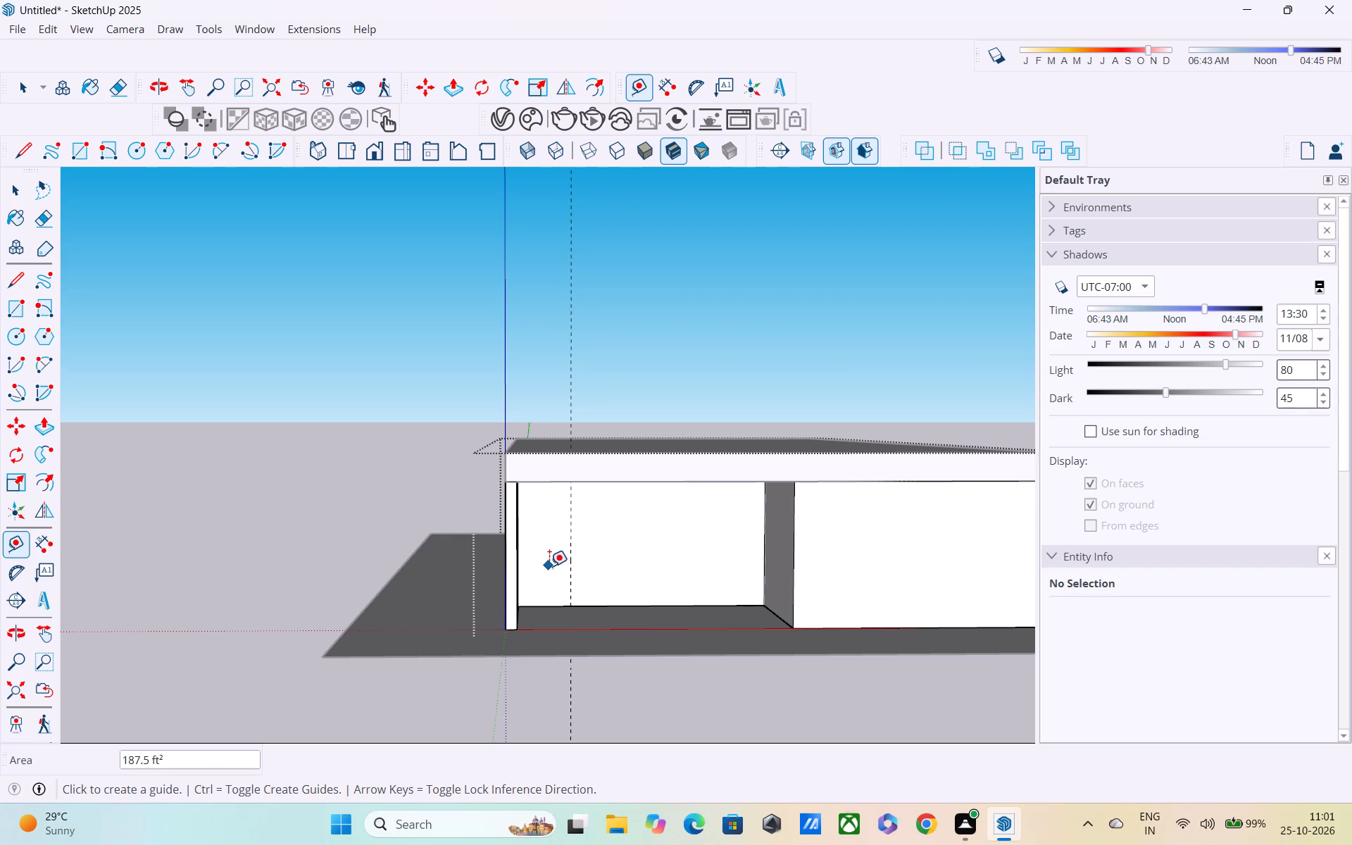
middle_click_drag(535, 560, 501, 527)
key("ctrl+z")
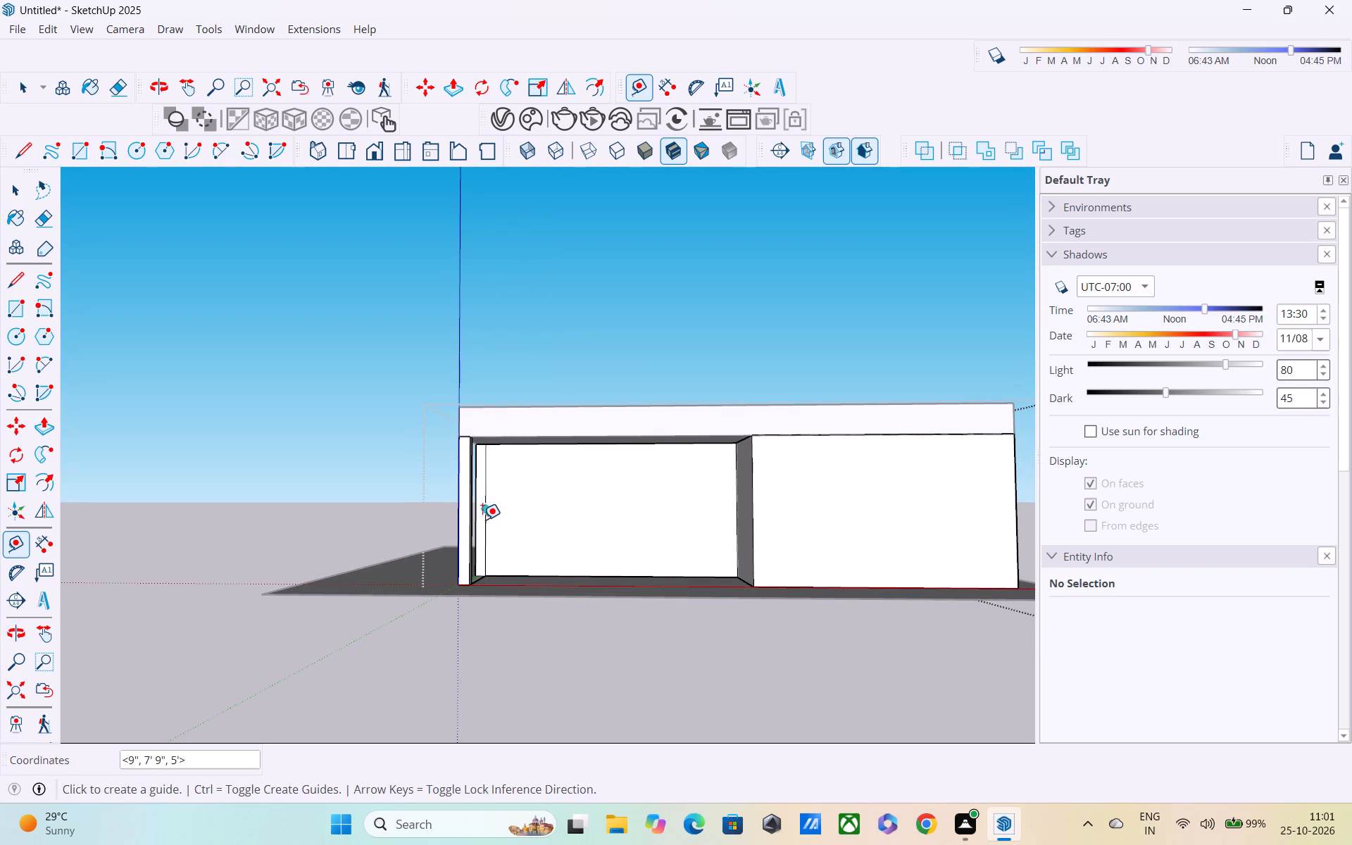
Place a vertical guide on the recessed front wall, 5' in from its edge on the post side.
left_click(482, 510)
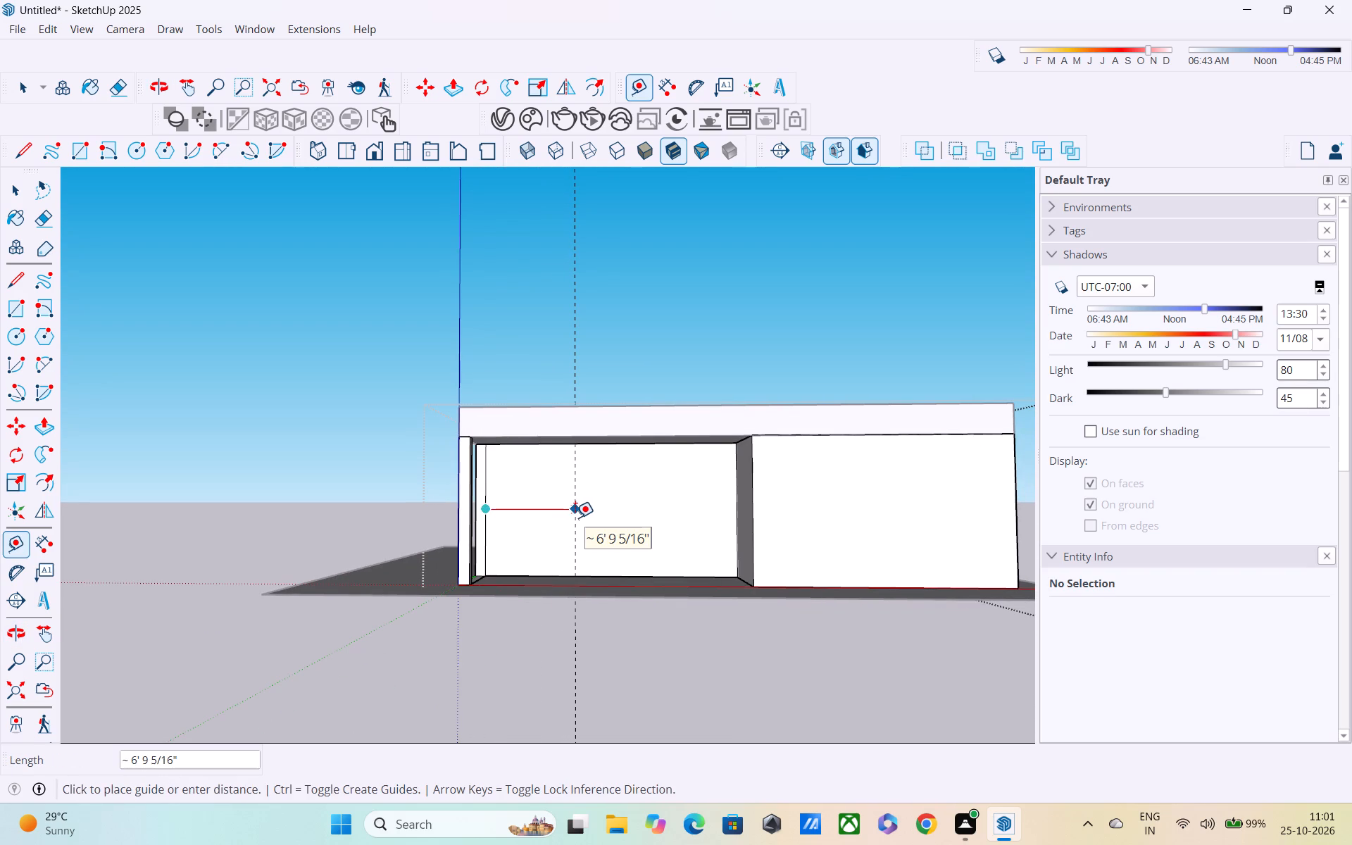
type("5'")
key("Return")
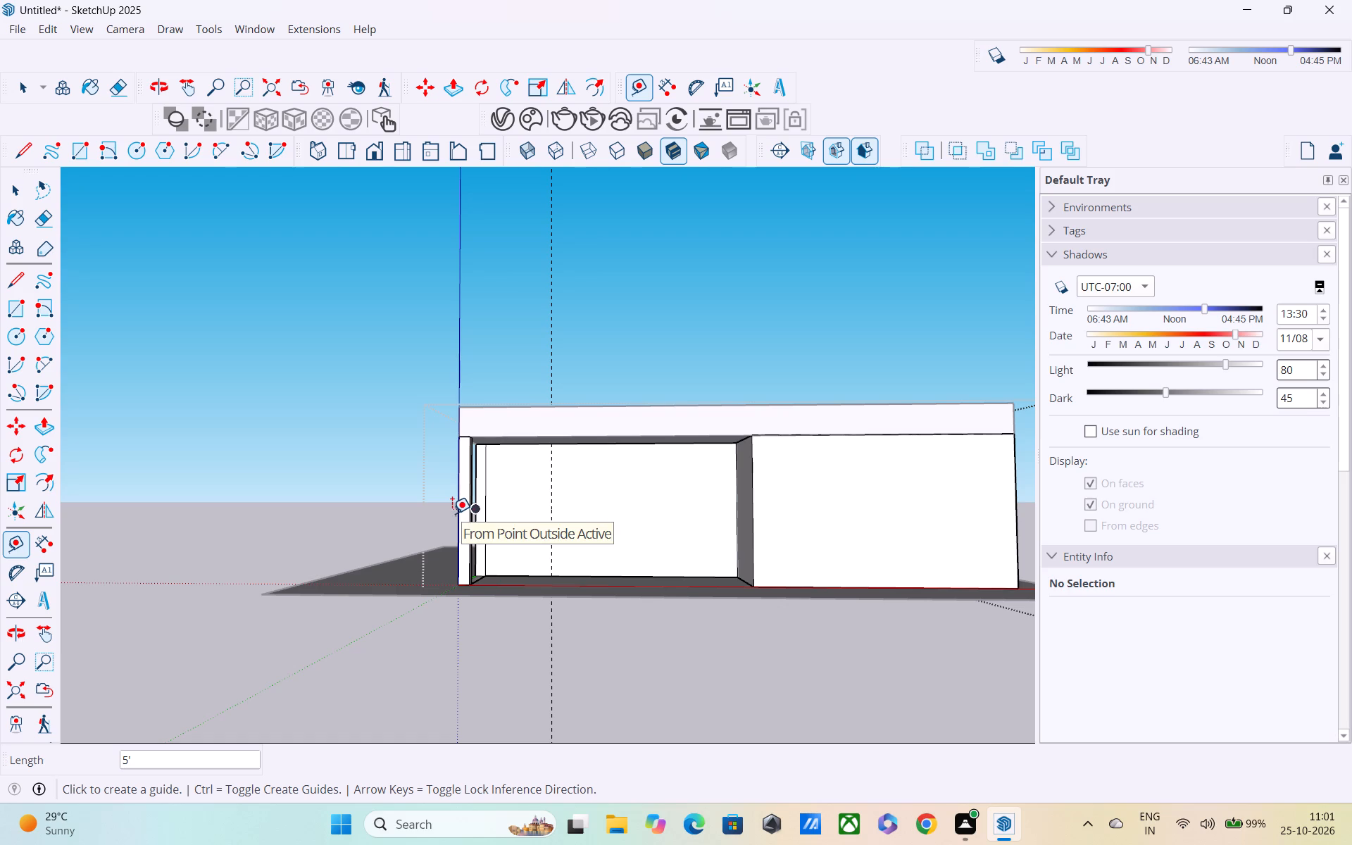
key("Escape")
Measure the distance from the recessed front wall's post-side edge to the vertical guide.
middle_click_drag(530, 542, 545, 635)
scroll(506, 587, "up", 2)
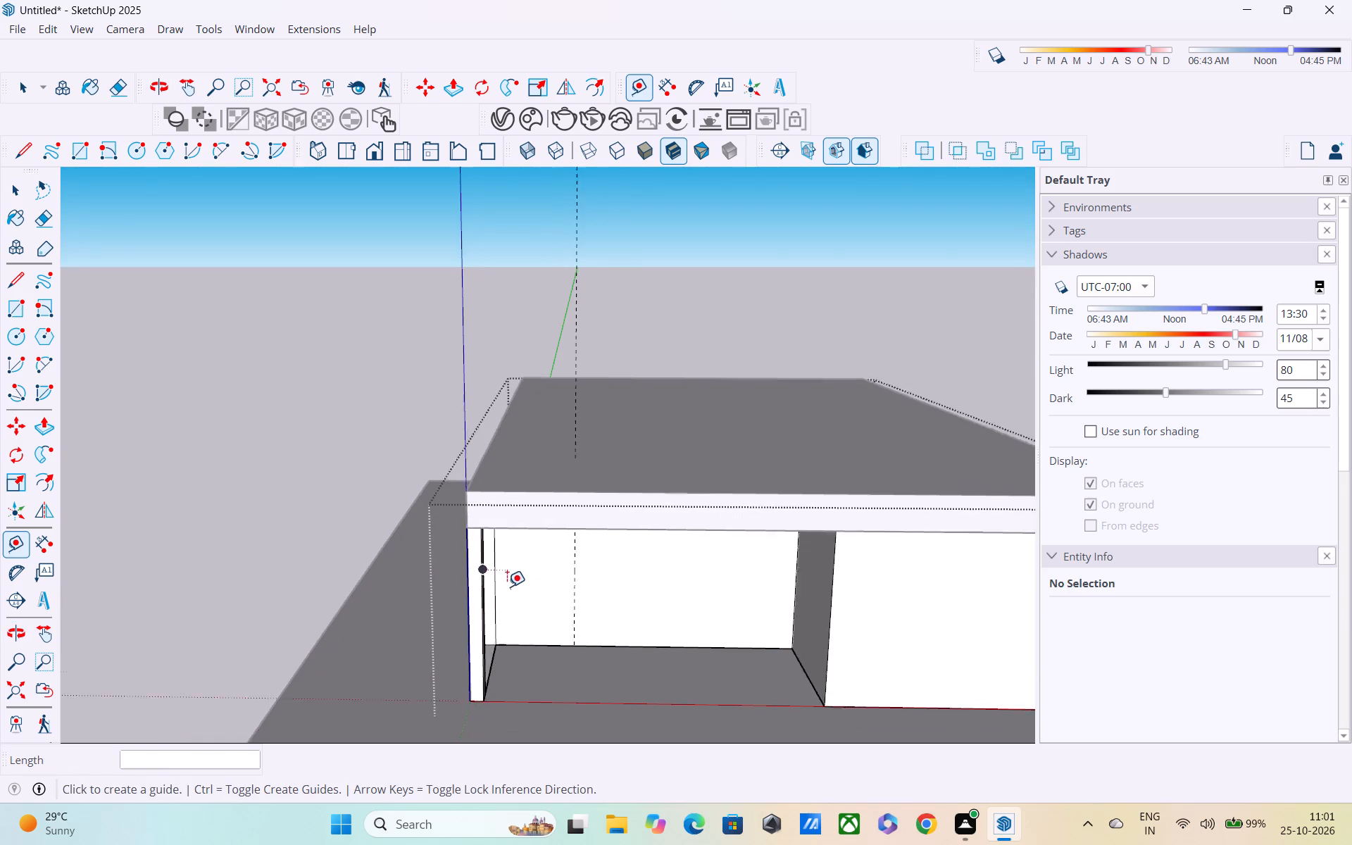
scroll(507, 587, "up", 1)
middle_click_drag(458, 520, 454, 514)
key("Escape")
middle_click_drag(534, 539, 481, 487)
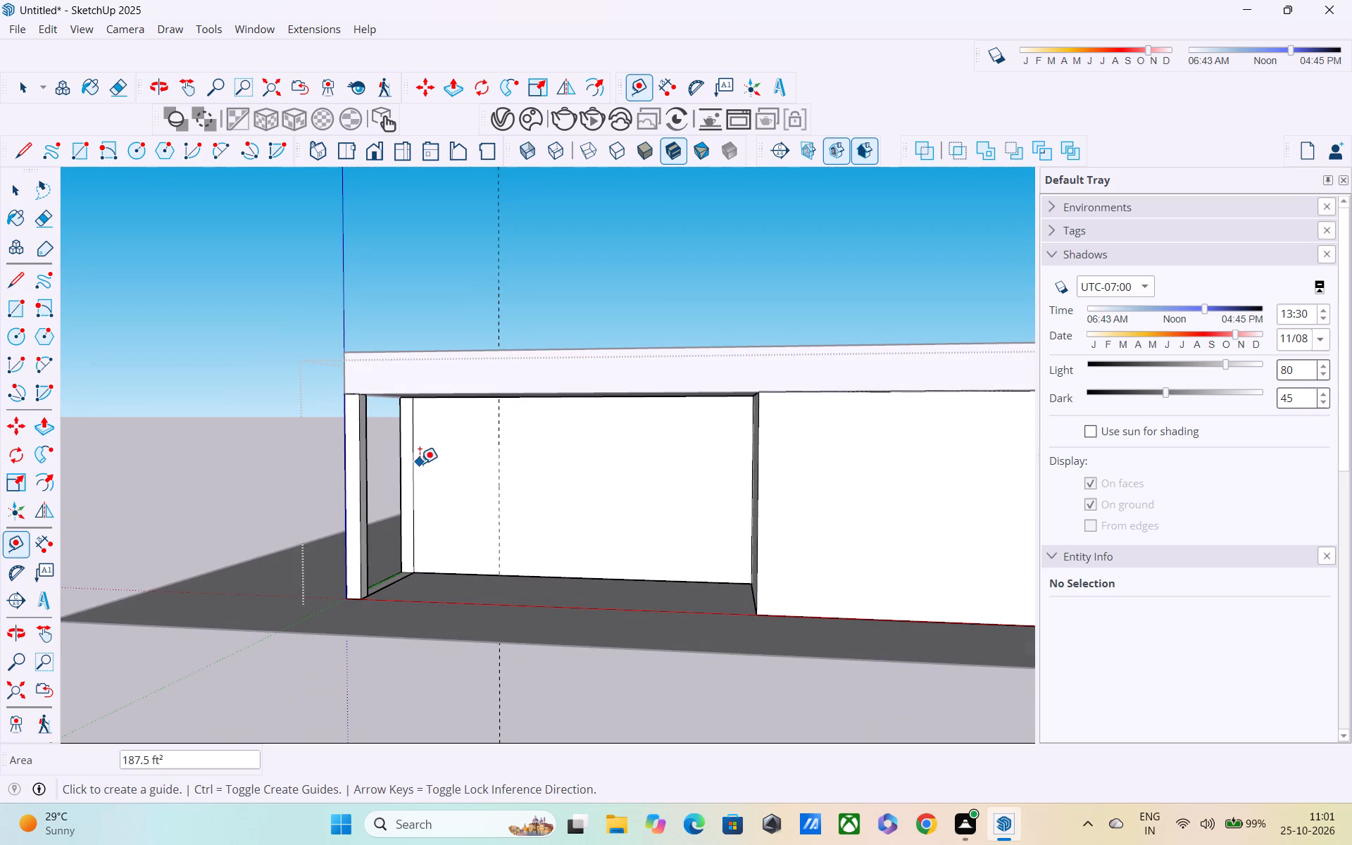
key("space")
key("t")
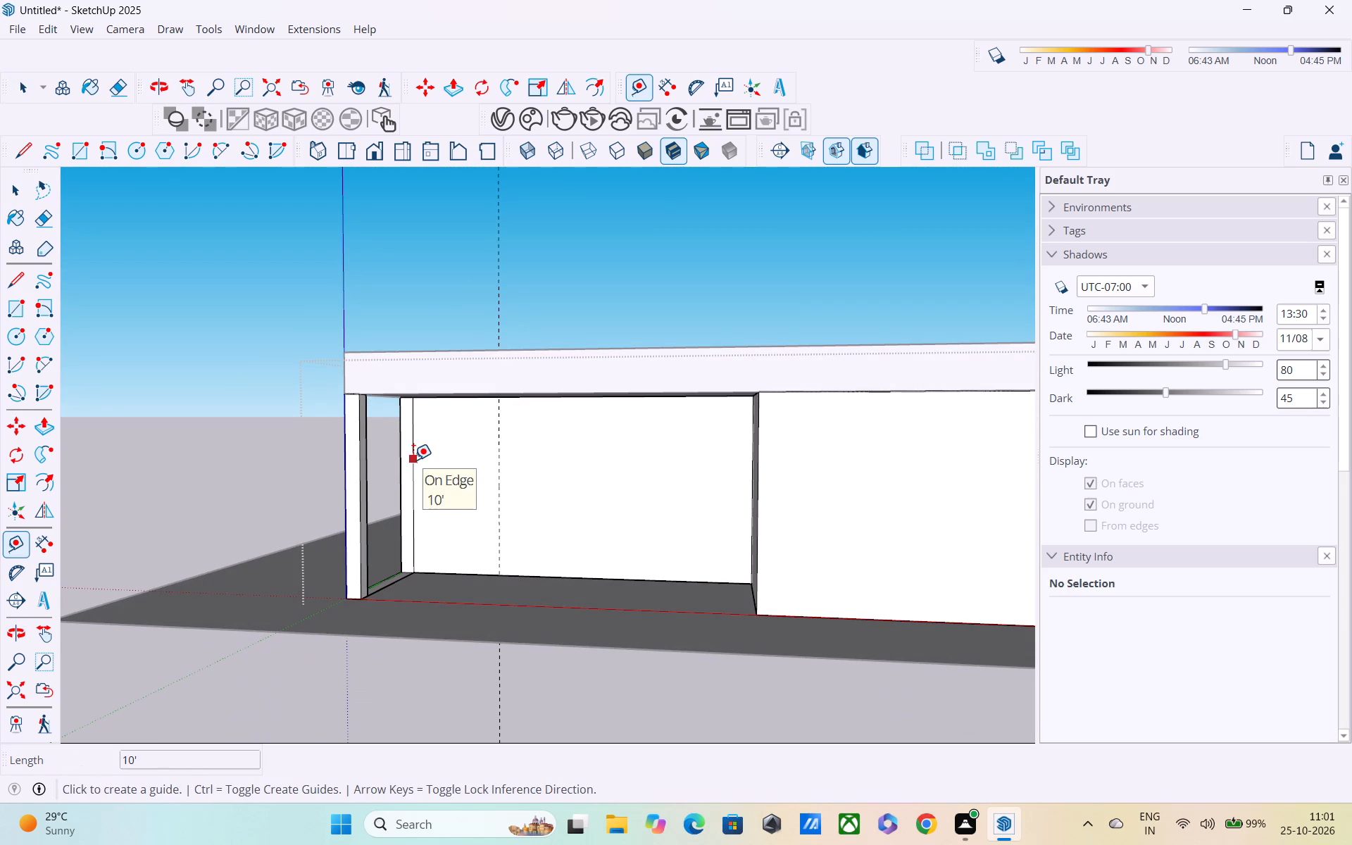
left_click(413, 460)
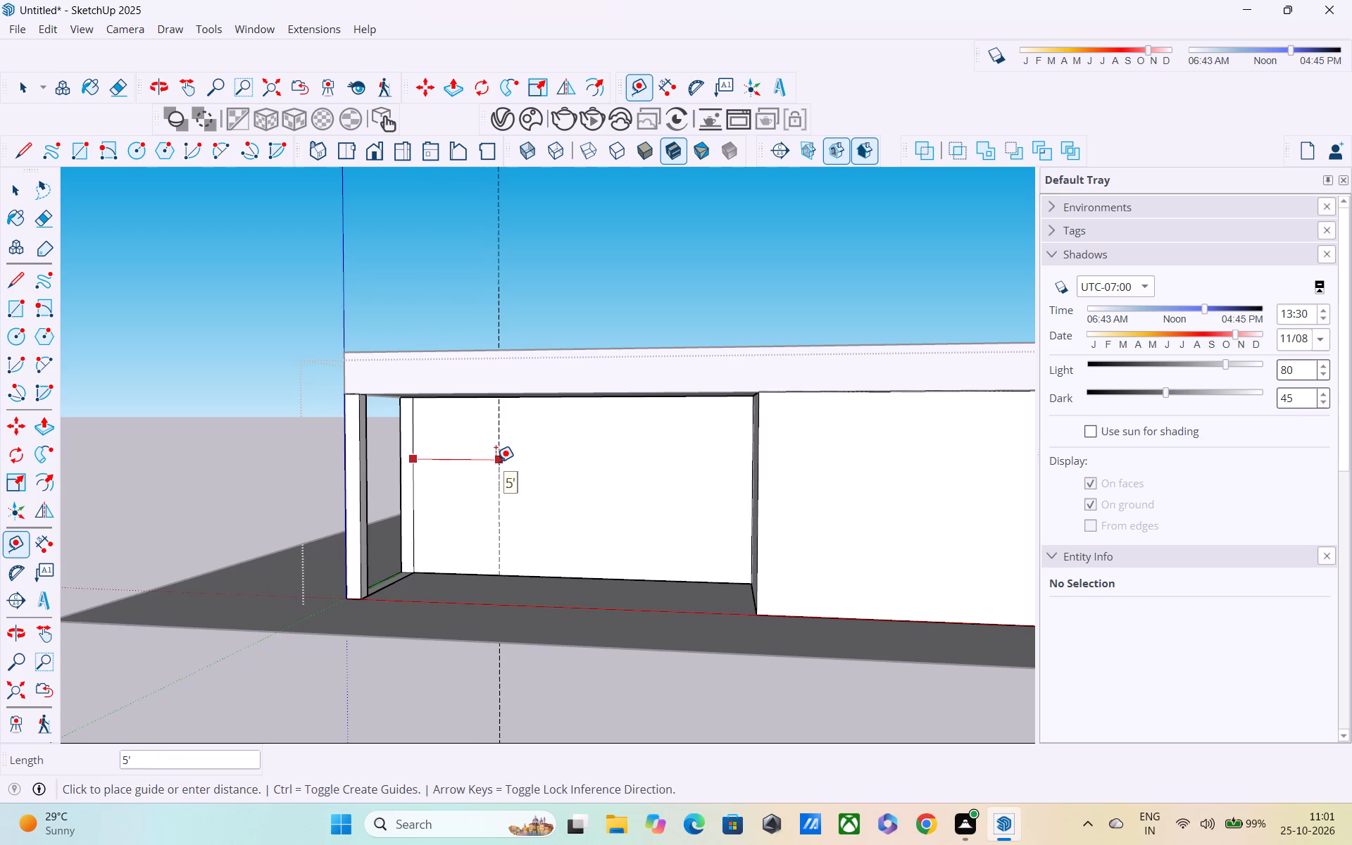
key("Escape")
middle_click_drag(508, 471, 530, 461)
scroll(532, 461, "up", 1)
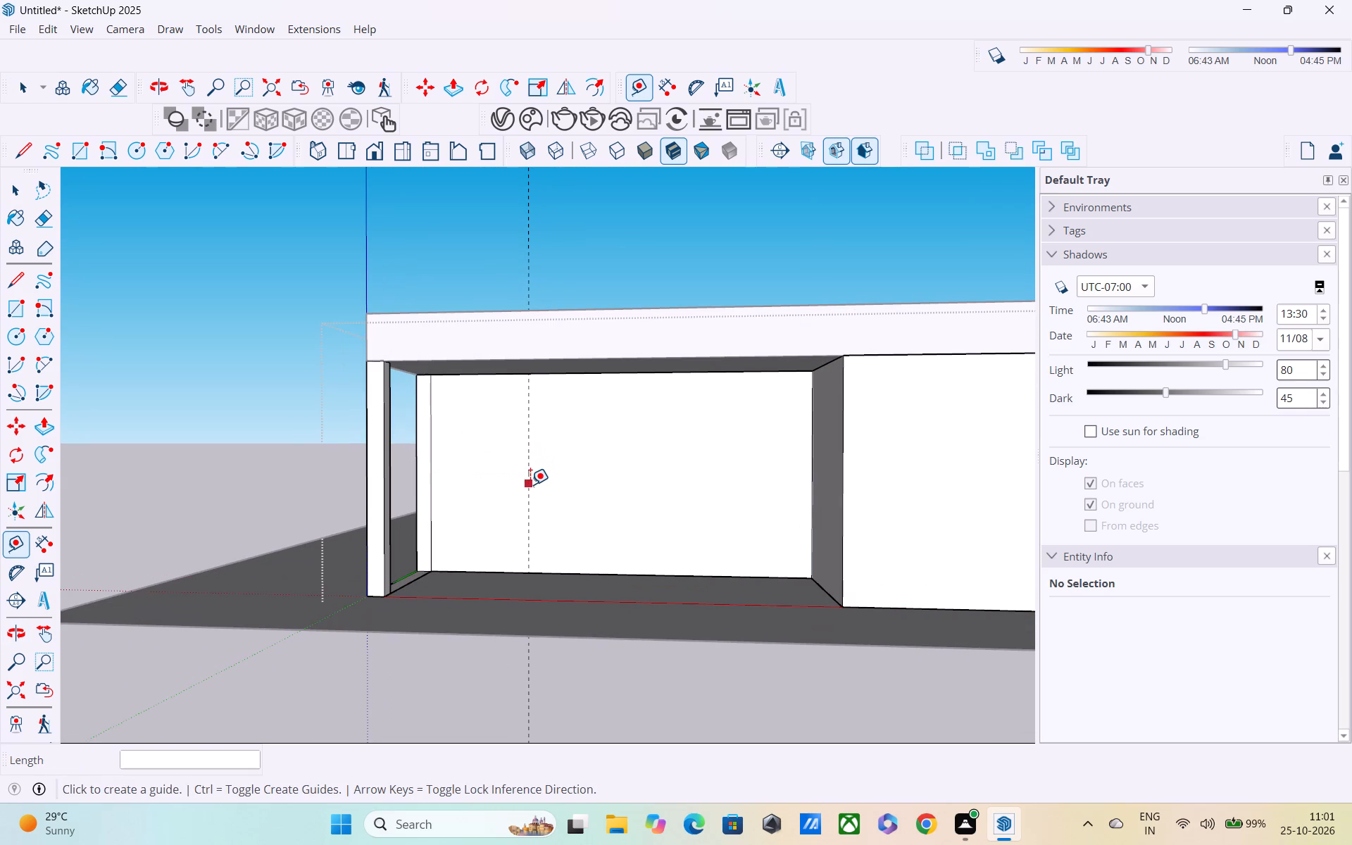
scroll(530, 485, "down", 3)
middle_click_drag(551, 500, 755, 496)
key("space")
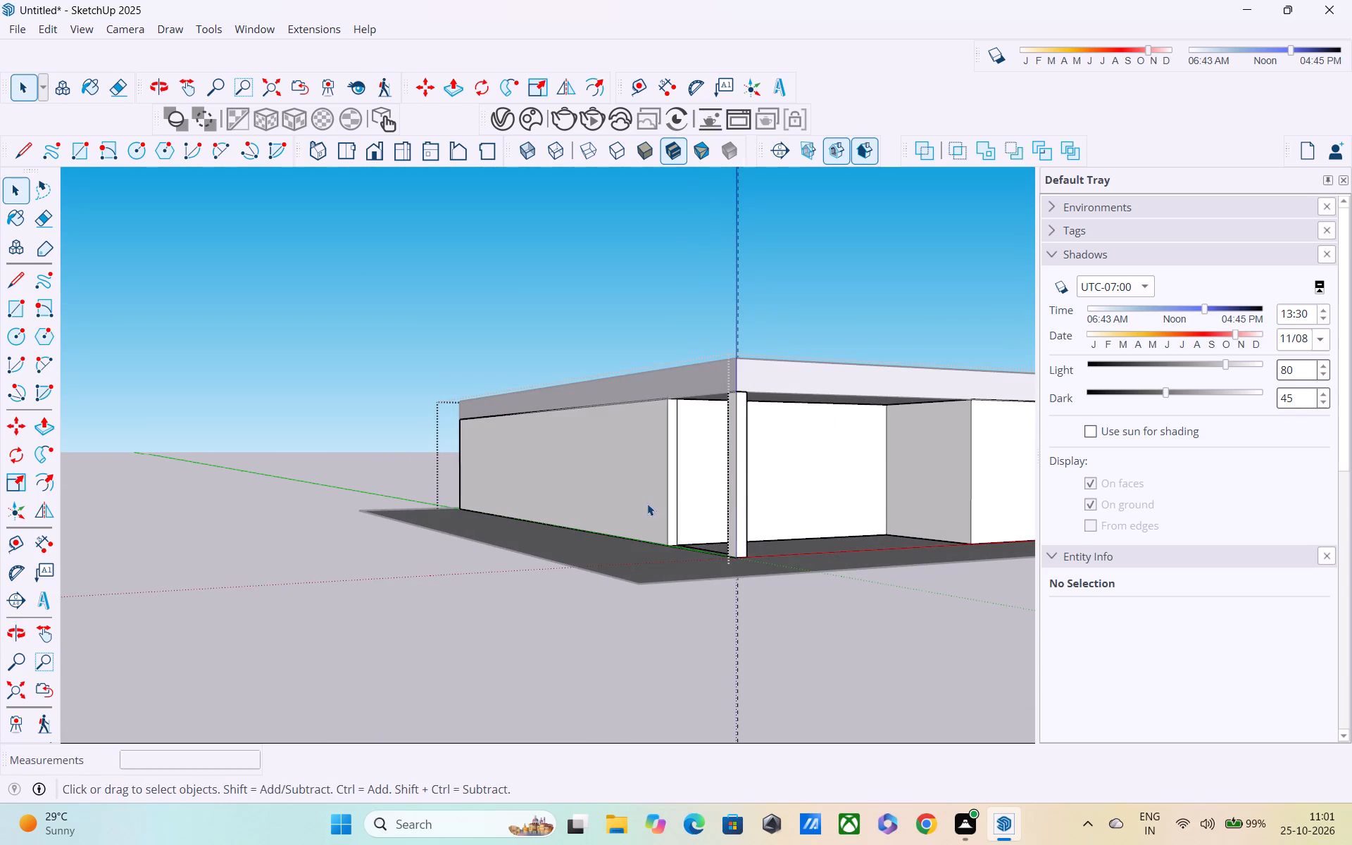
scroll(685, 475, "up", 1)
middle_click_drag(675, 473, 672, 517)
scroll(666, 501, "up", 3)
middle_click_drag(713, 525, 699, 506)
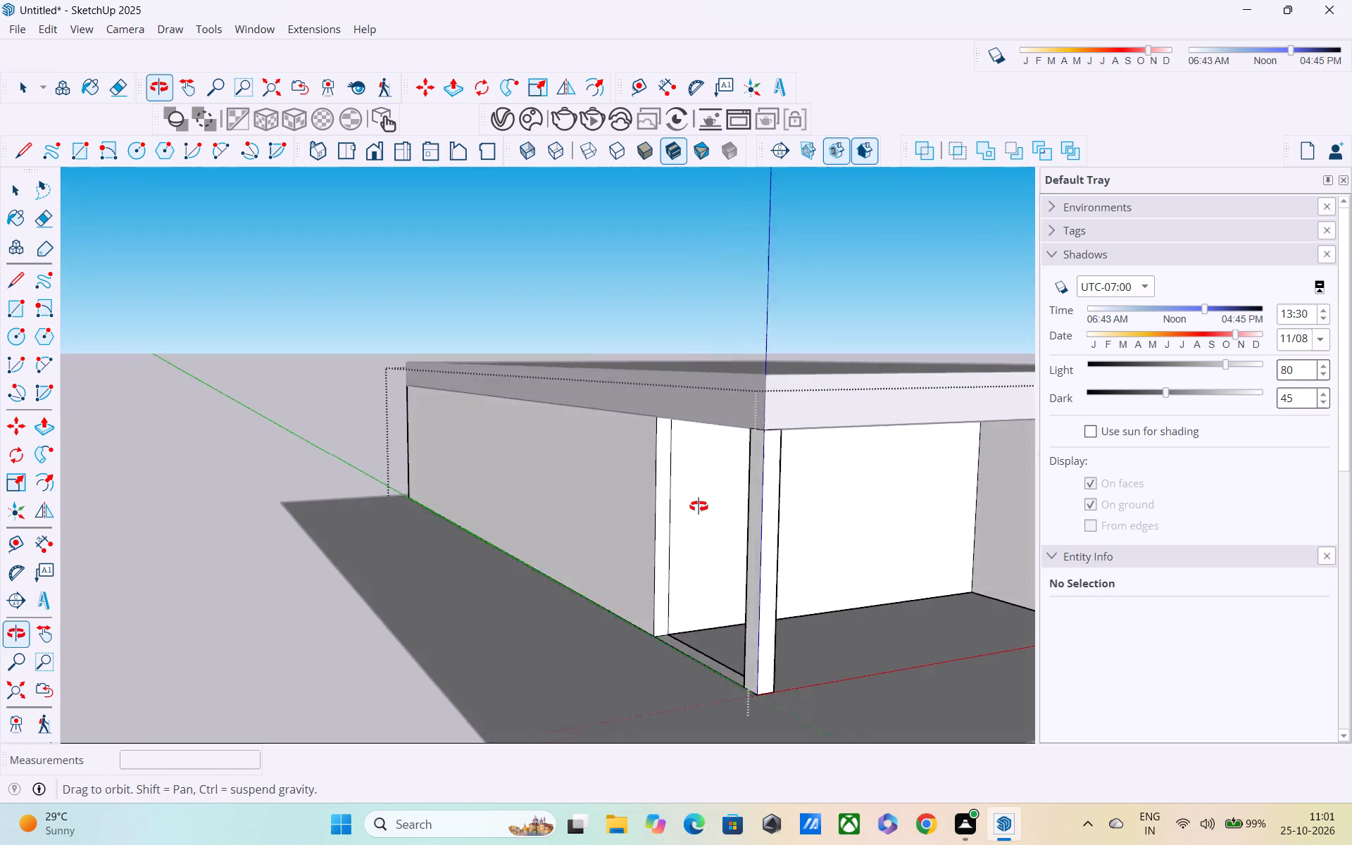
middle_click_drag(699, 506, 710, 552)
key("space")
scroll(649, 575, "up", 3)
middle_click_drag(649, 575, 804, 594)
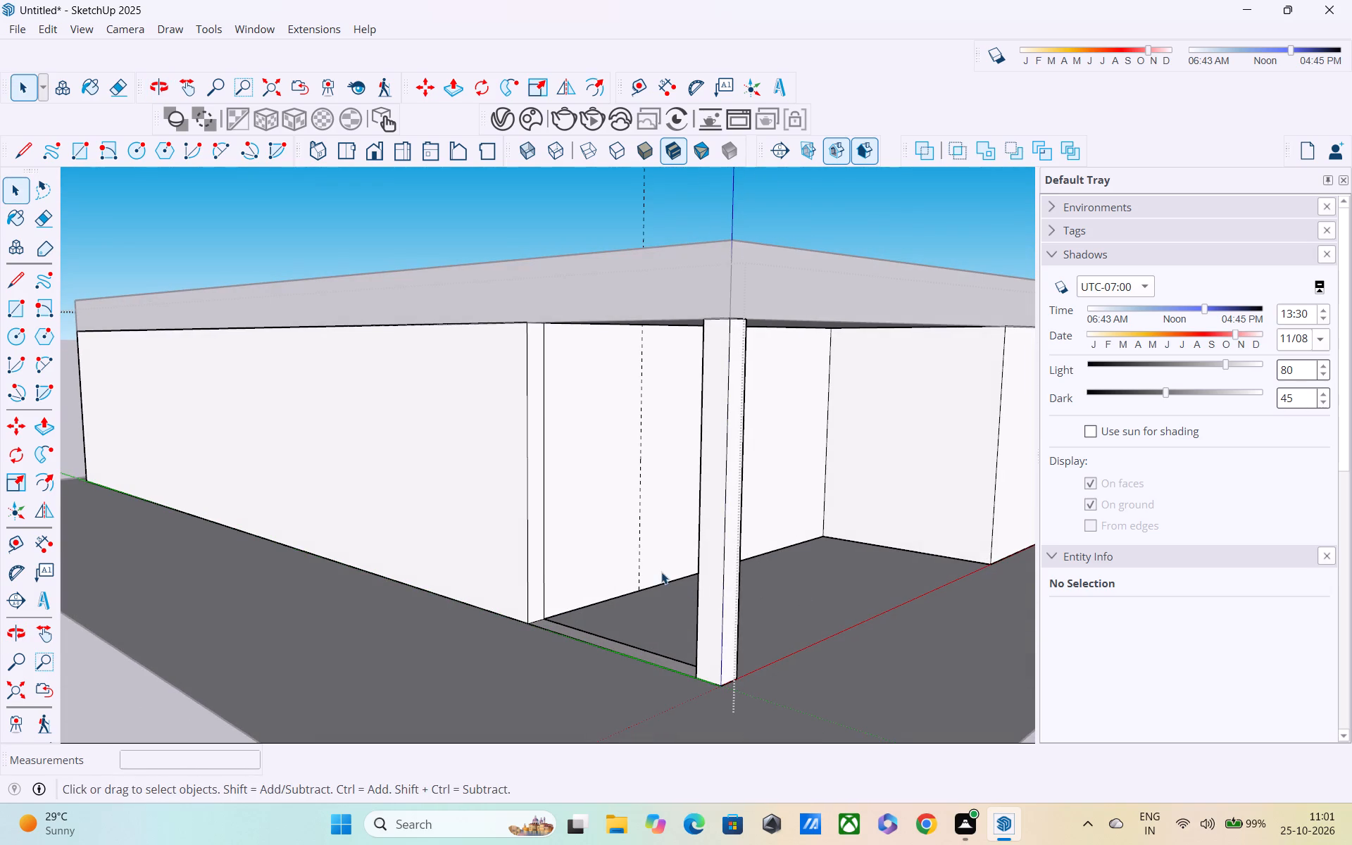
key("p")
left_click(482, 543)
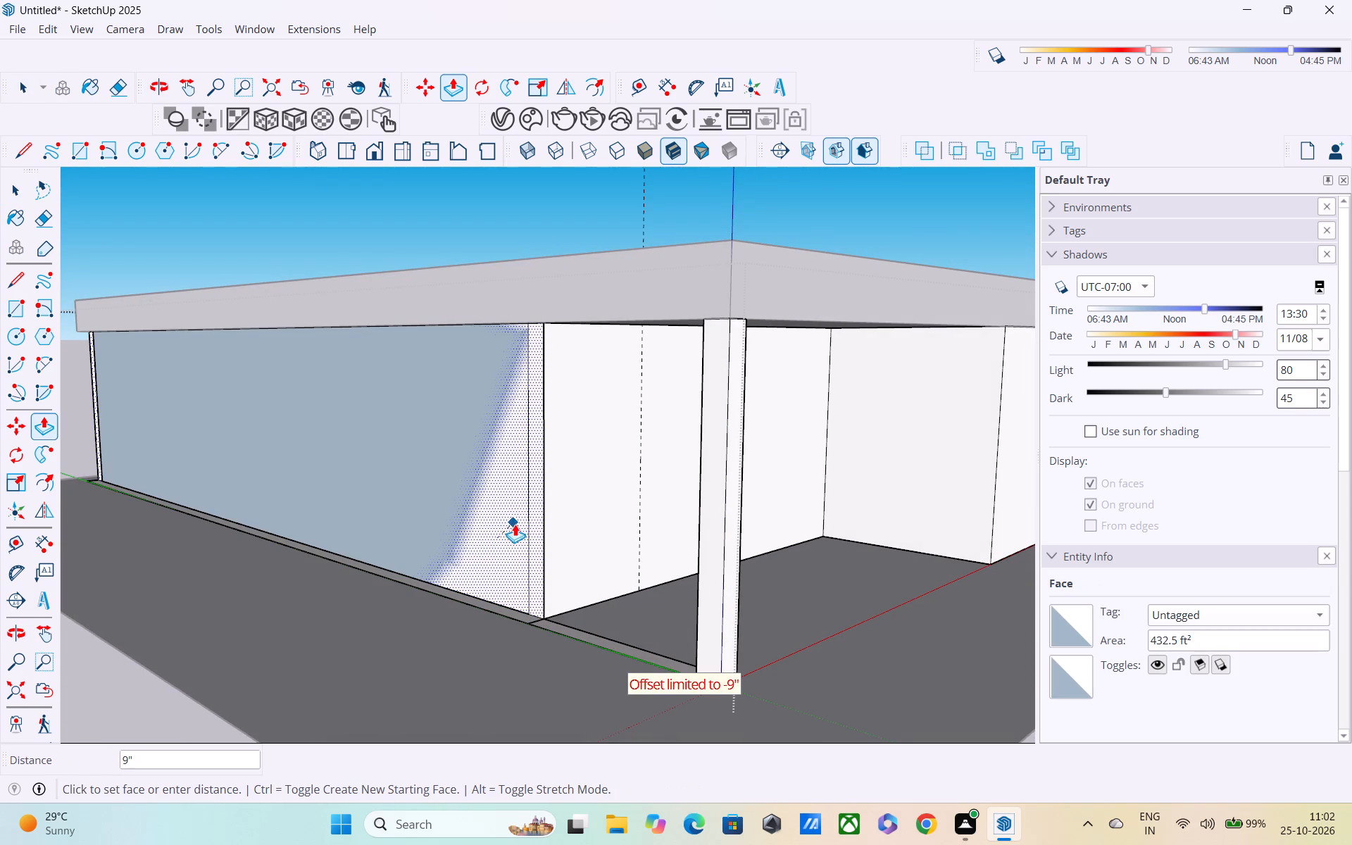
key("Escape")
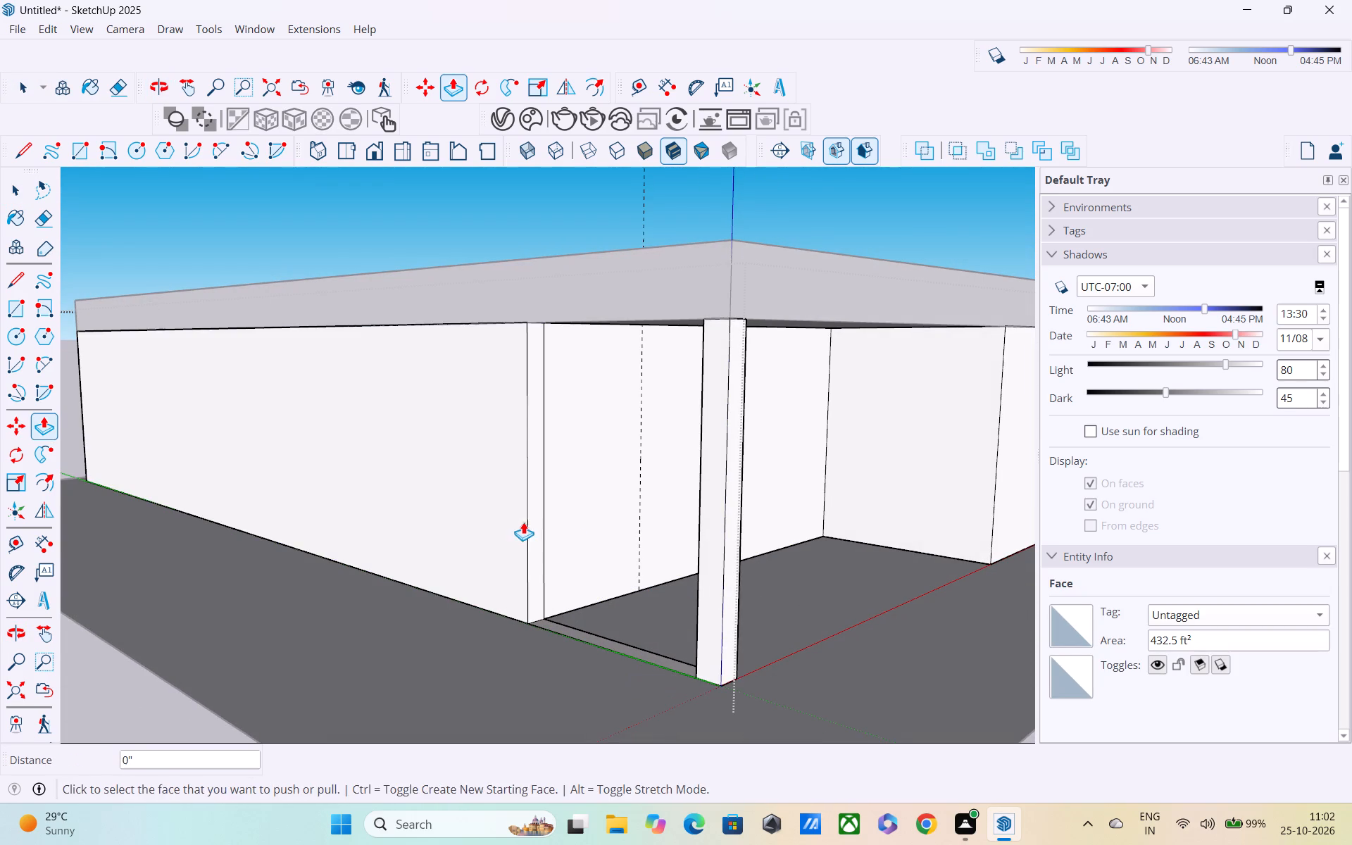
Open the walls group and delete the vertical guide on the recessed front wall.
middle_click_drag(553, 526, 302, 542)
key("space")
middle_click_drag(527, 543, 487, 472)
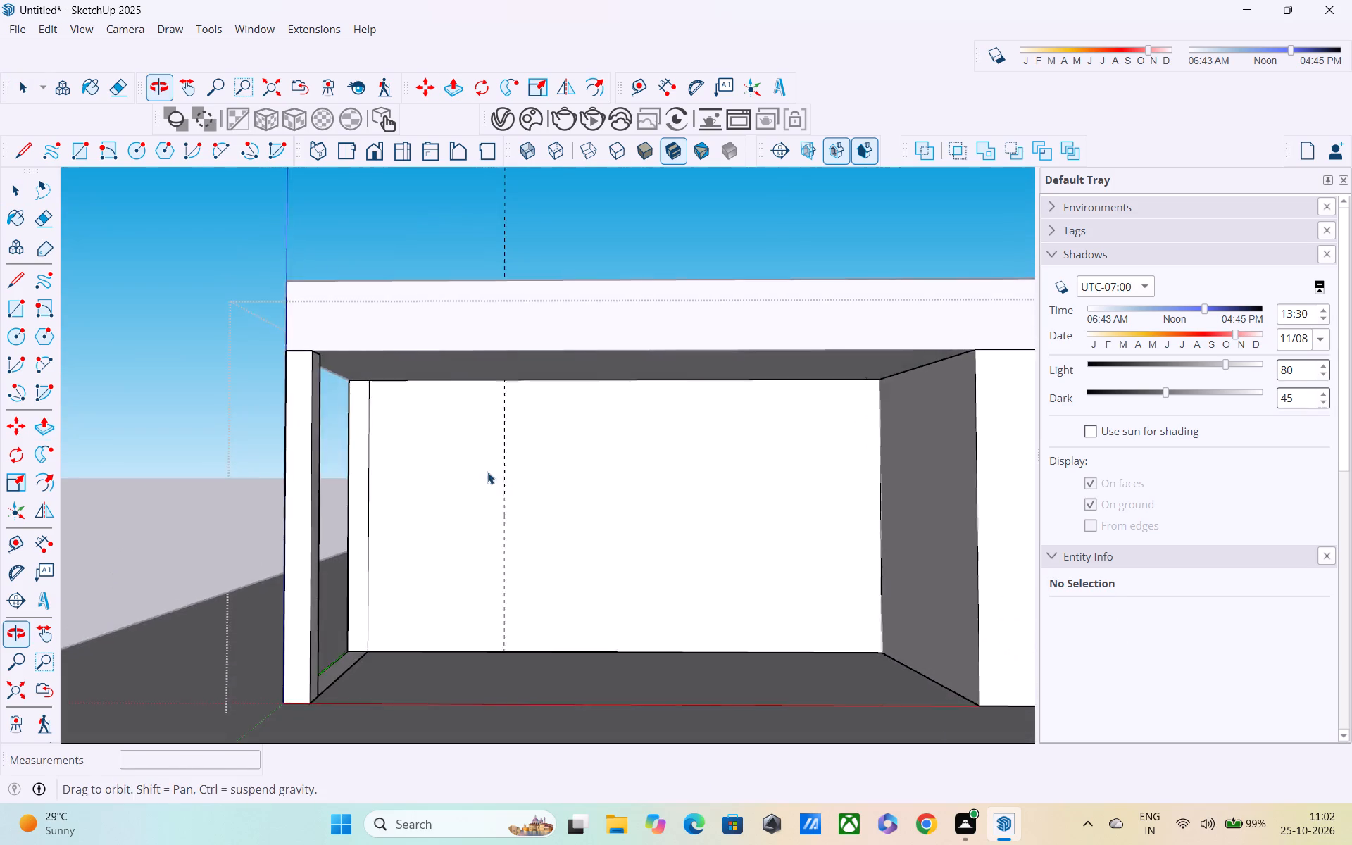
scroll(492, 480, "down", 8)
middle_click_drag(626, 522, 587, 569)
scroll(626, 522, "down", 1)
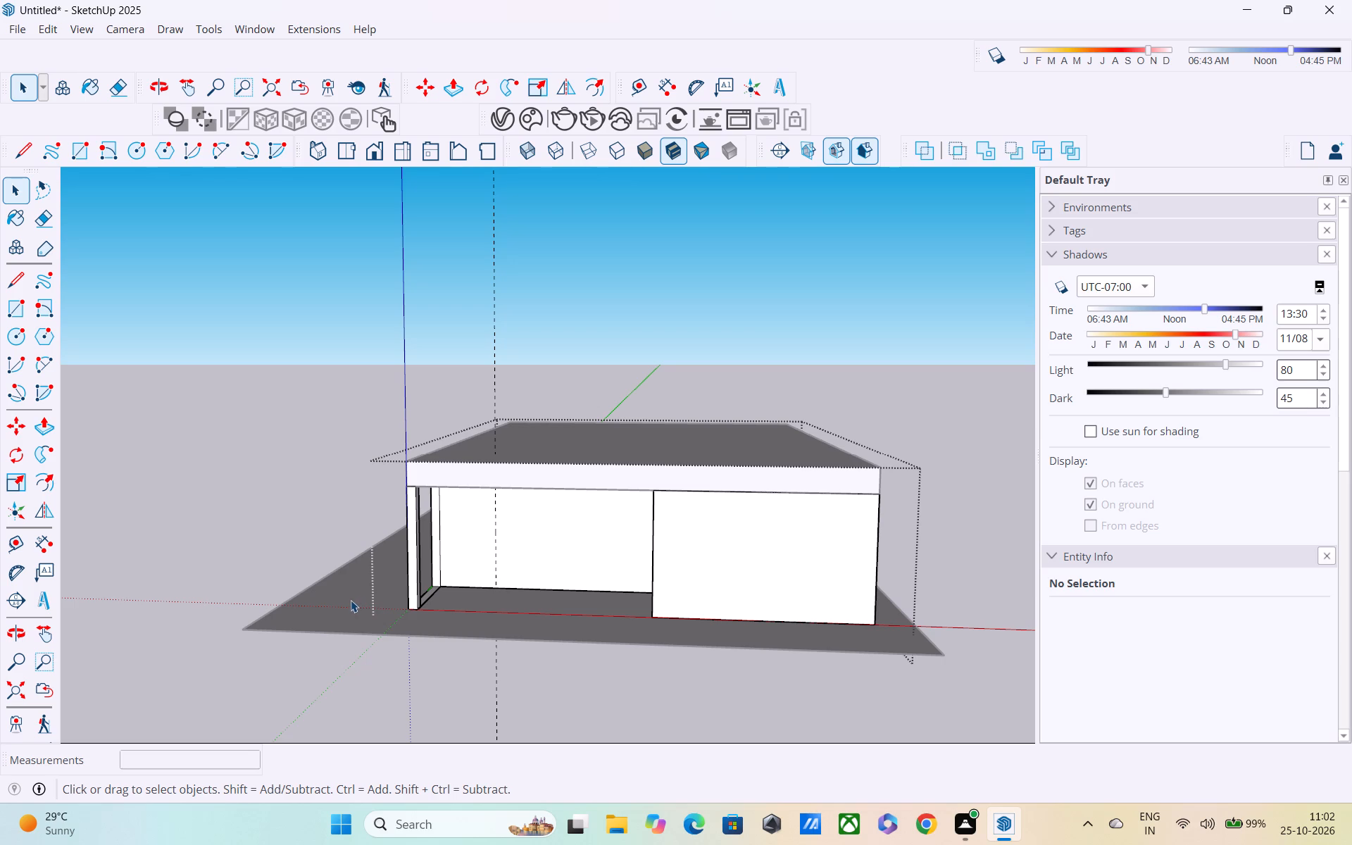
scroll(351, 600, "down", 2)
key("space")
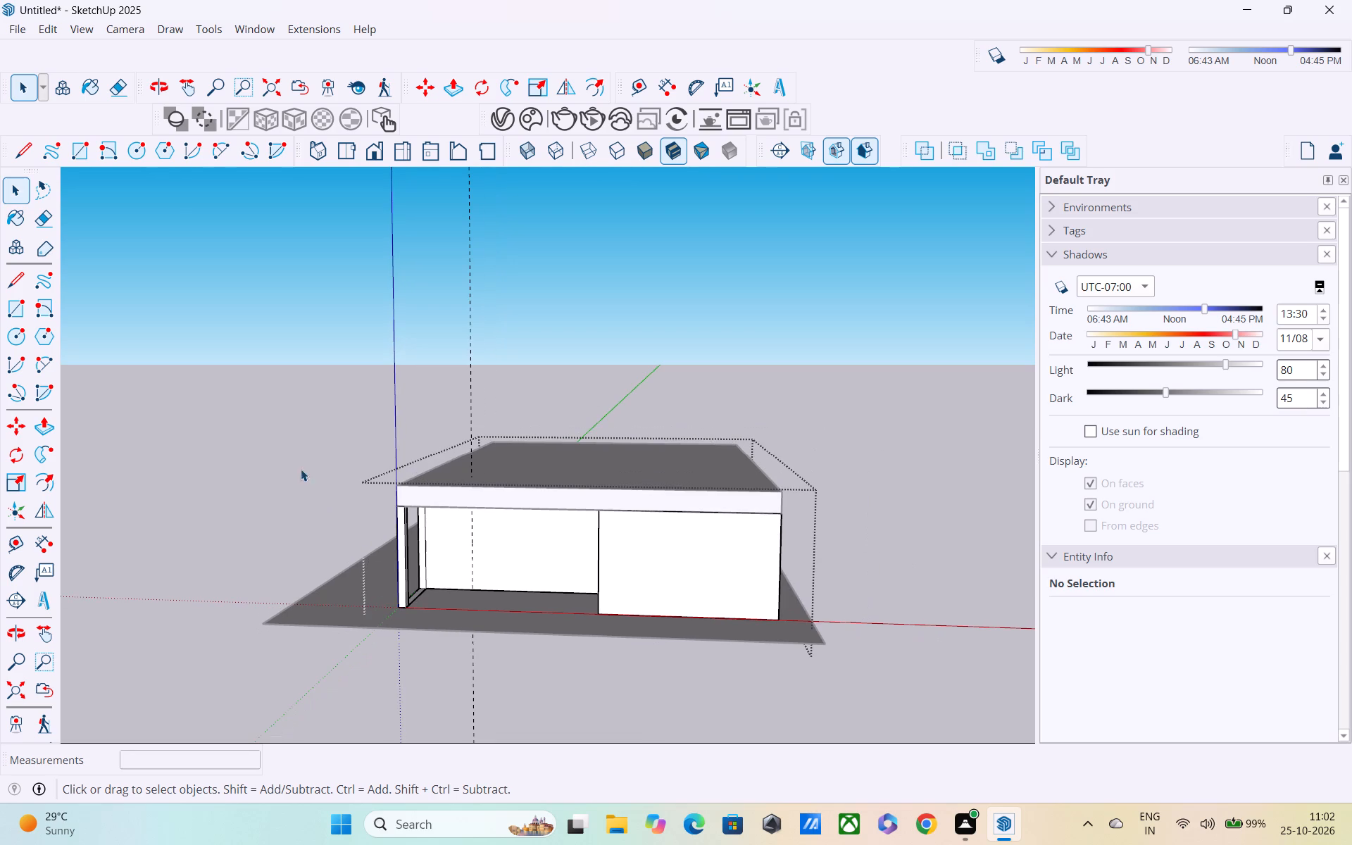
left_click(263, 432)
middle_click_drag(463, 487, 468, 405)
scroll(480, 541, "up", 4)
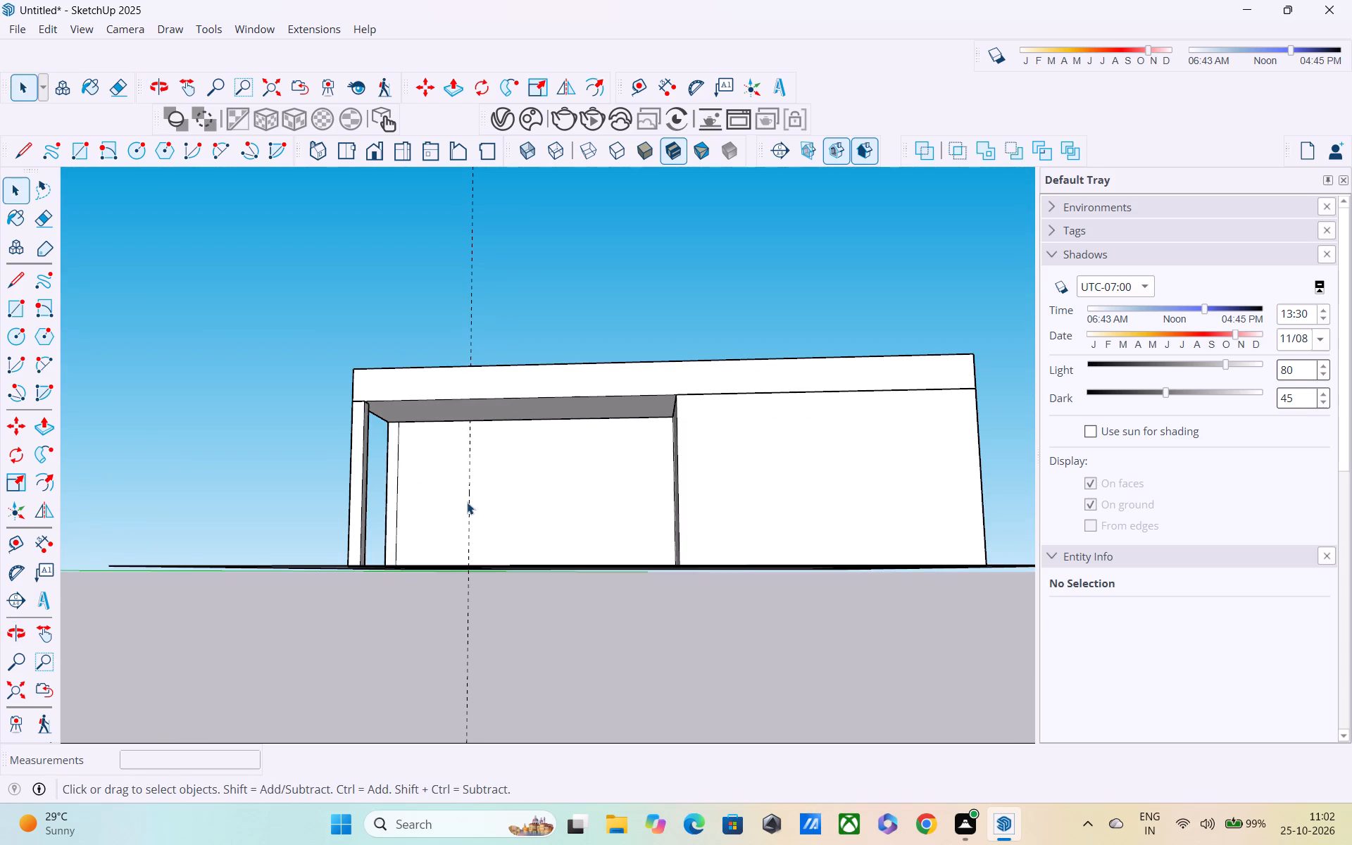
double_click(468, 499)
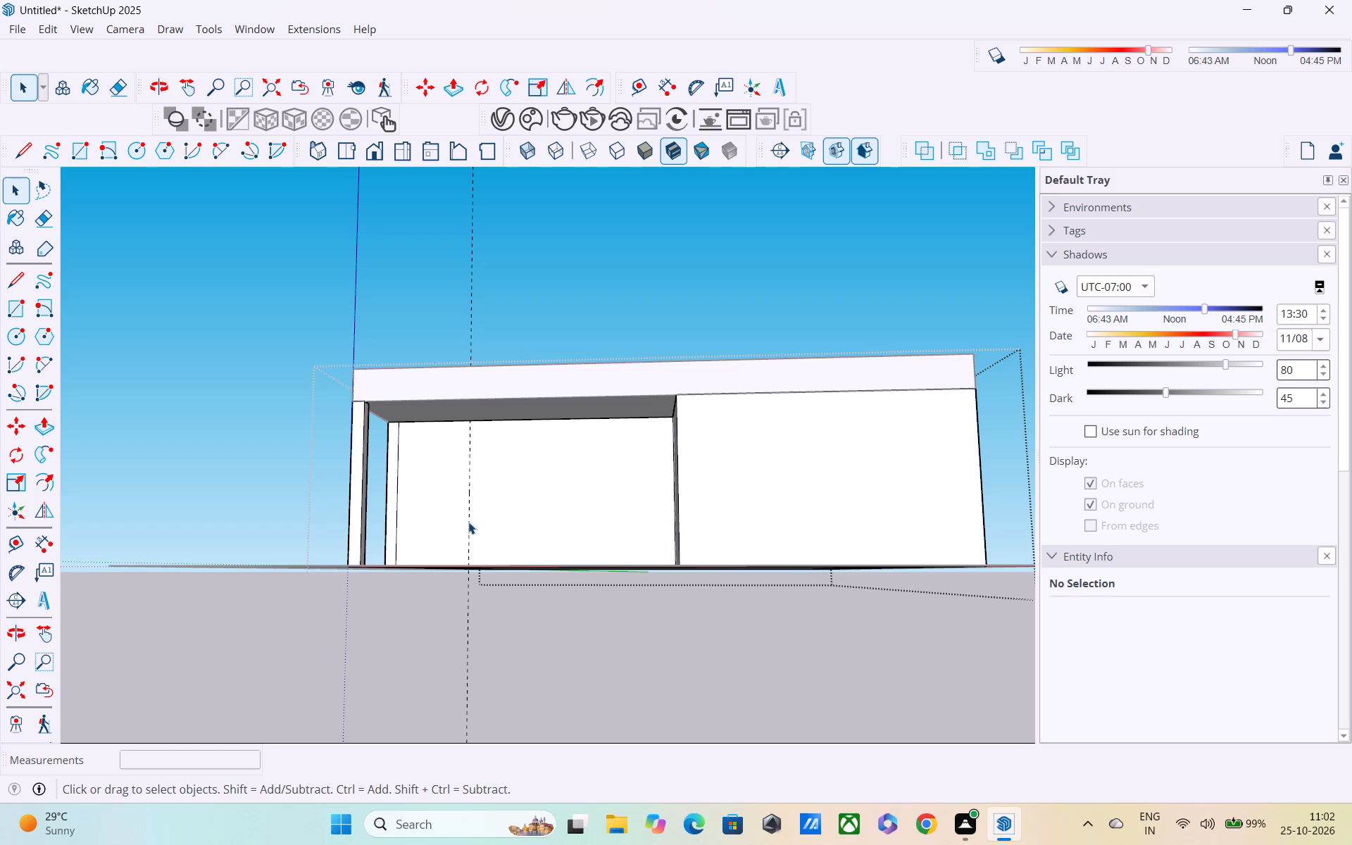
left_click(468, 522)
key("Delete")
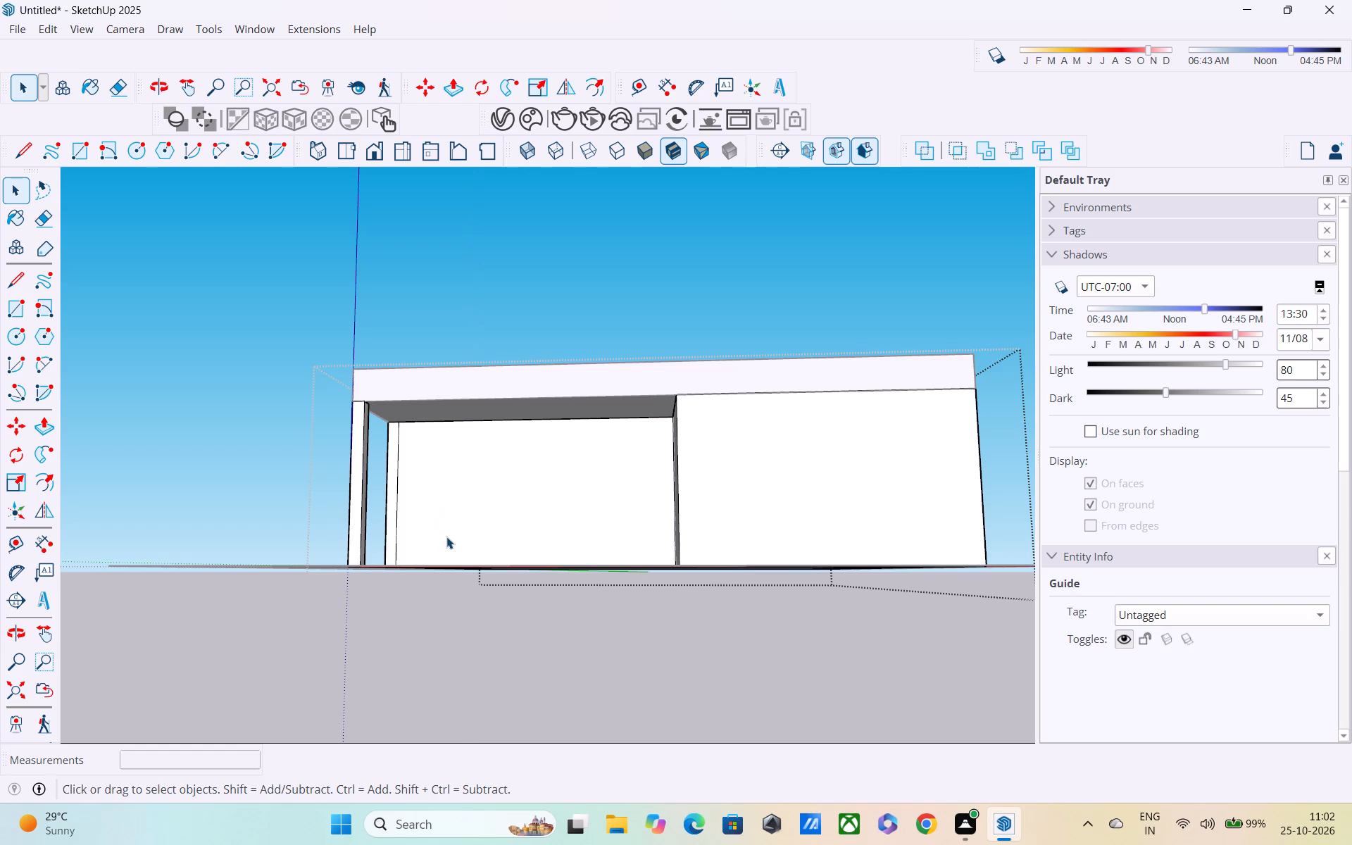
Exit the walls group and move the roof slab group off the walls, clear of the building on the projecting-room side.
middle_click_drag(457, 570, 512, 694)
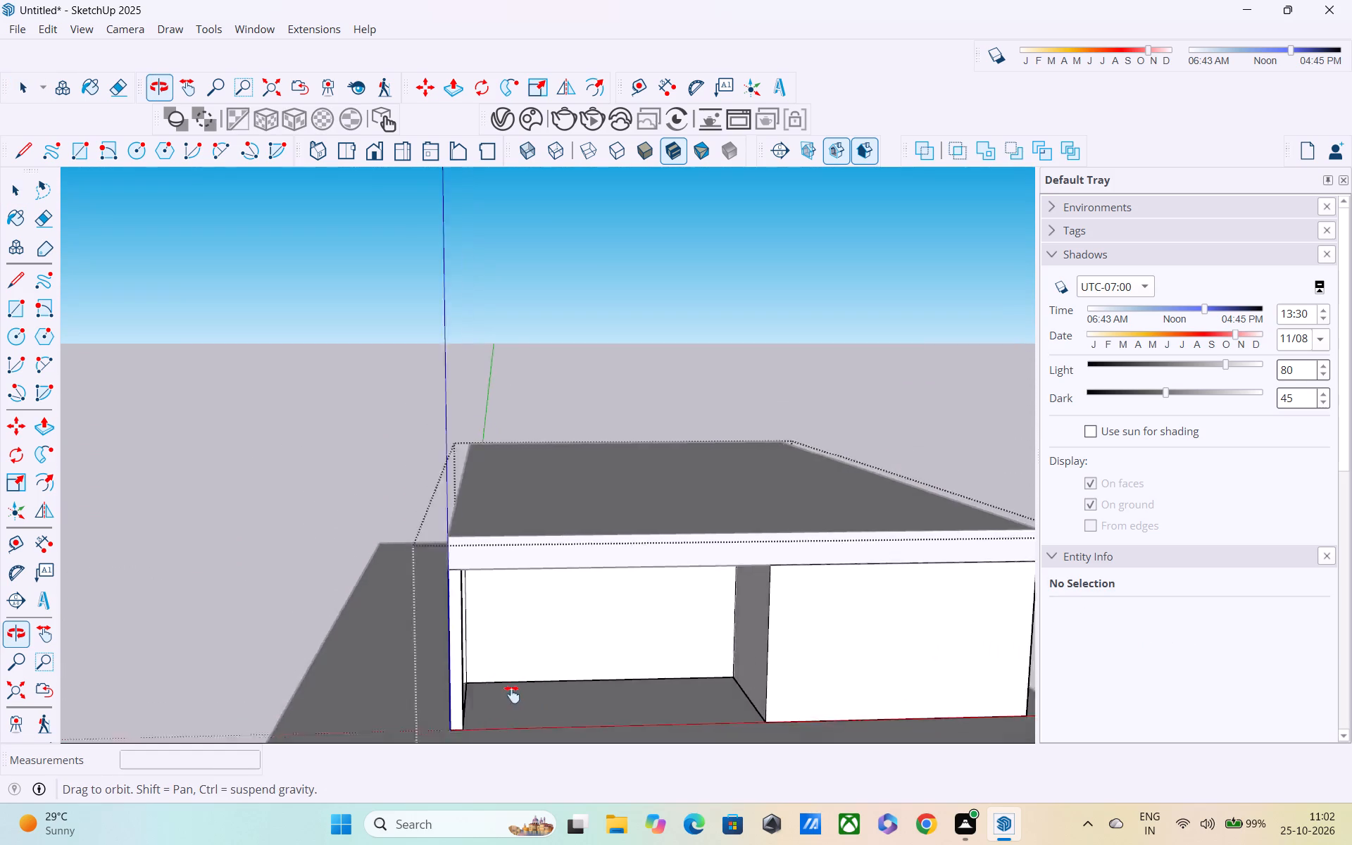
middle_click_drag(512, 694, 429, 641)
scroll(427, 632, "down", 4)
triple_click(470, 579)
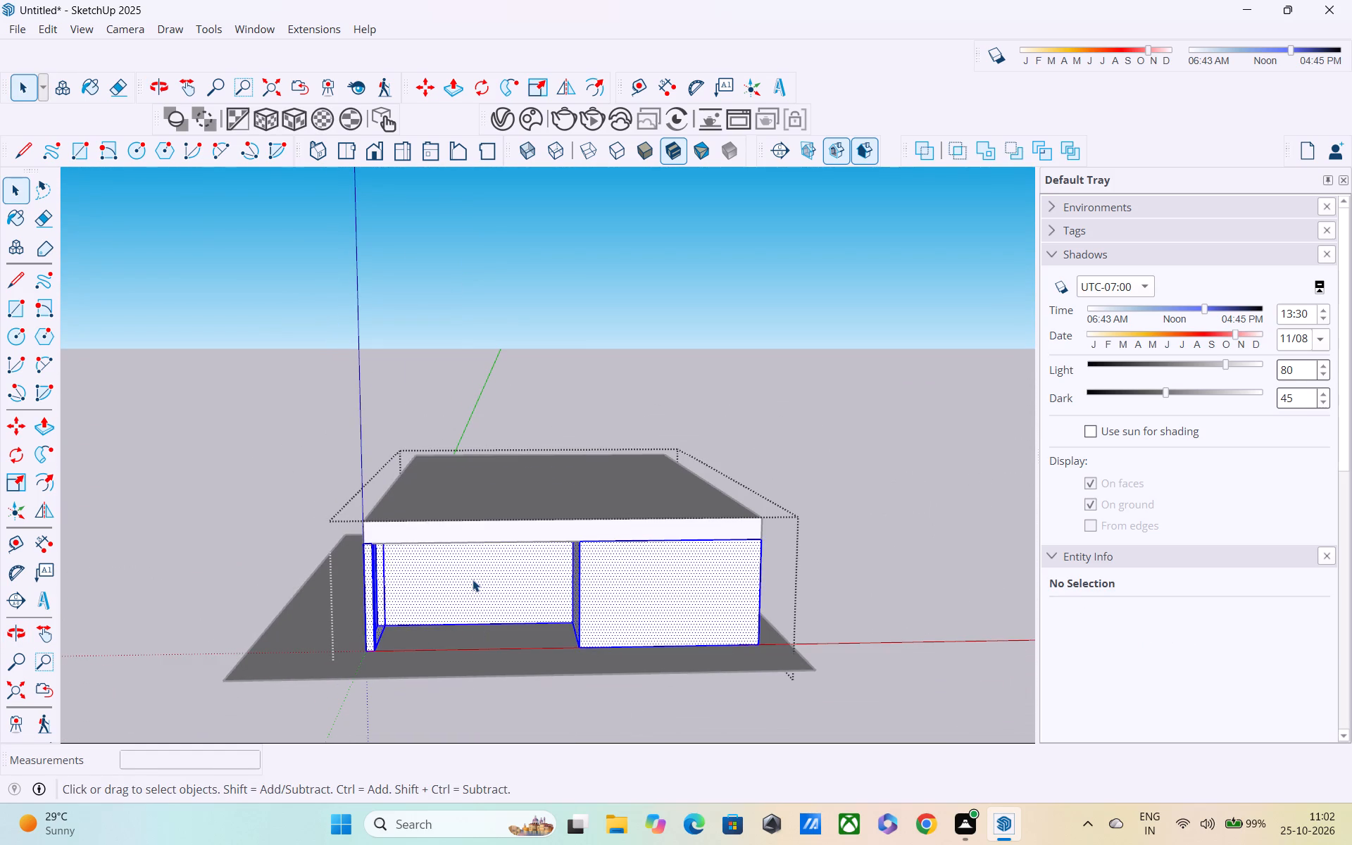
double_click(475, 587)
left_click(466, 339)
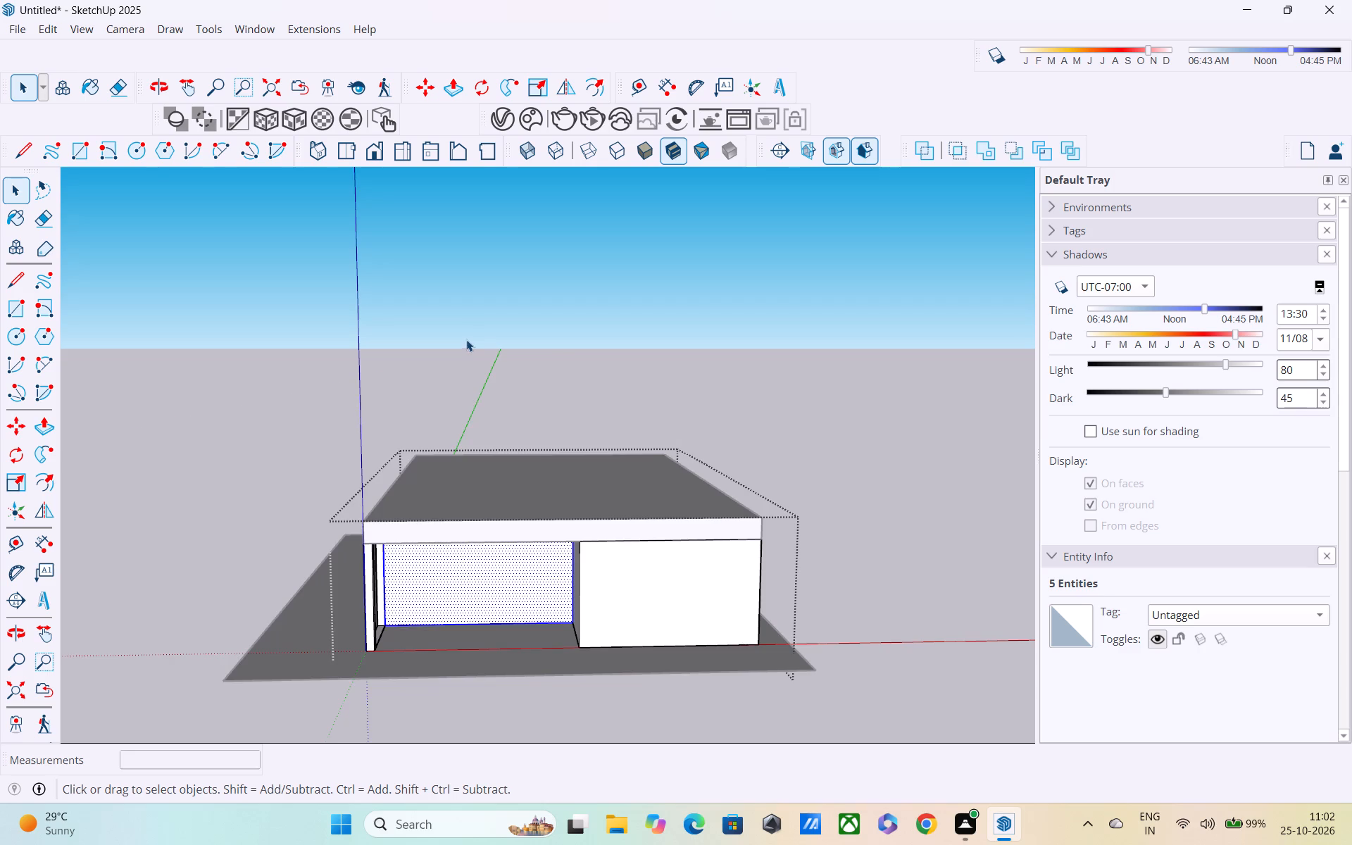
left_click(486, 530)
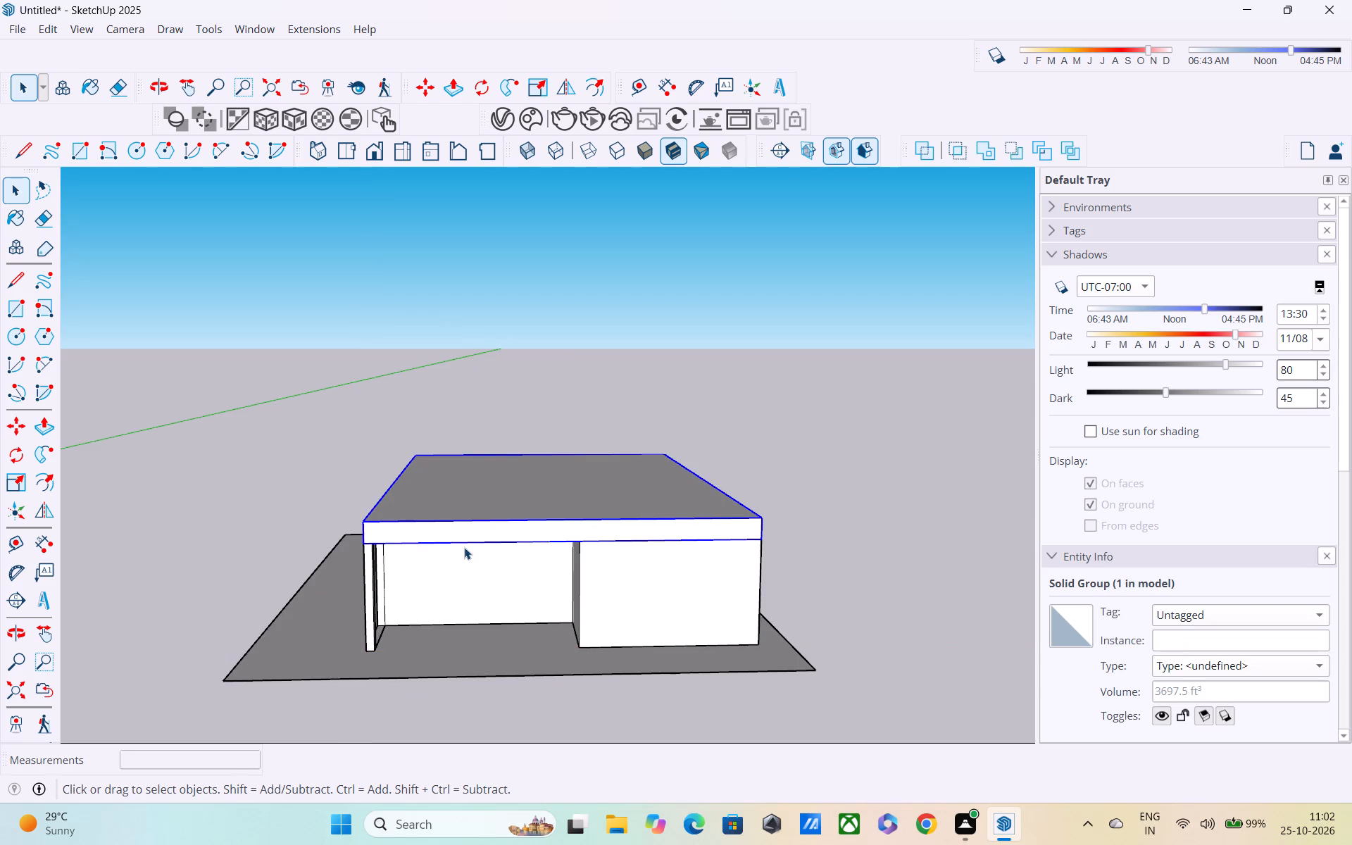
key("m")
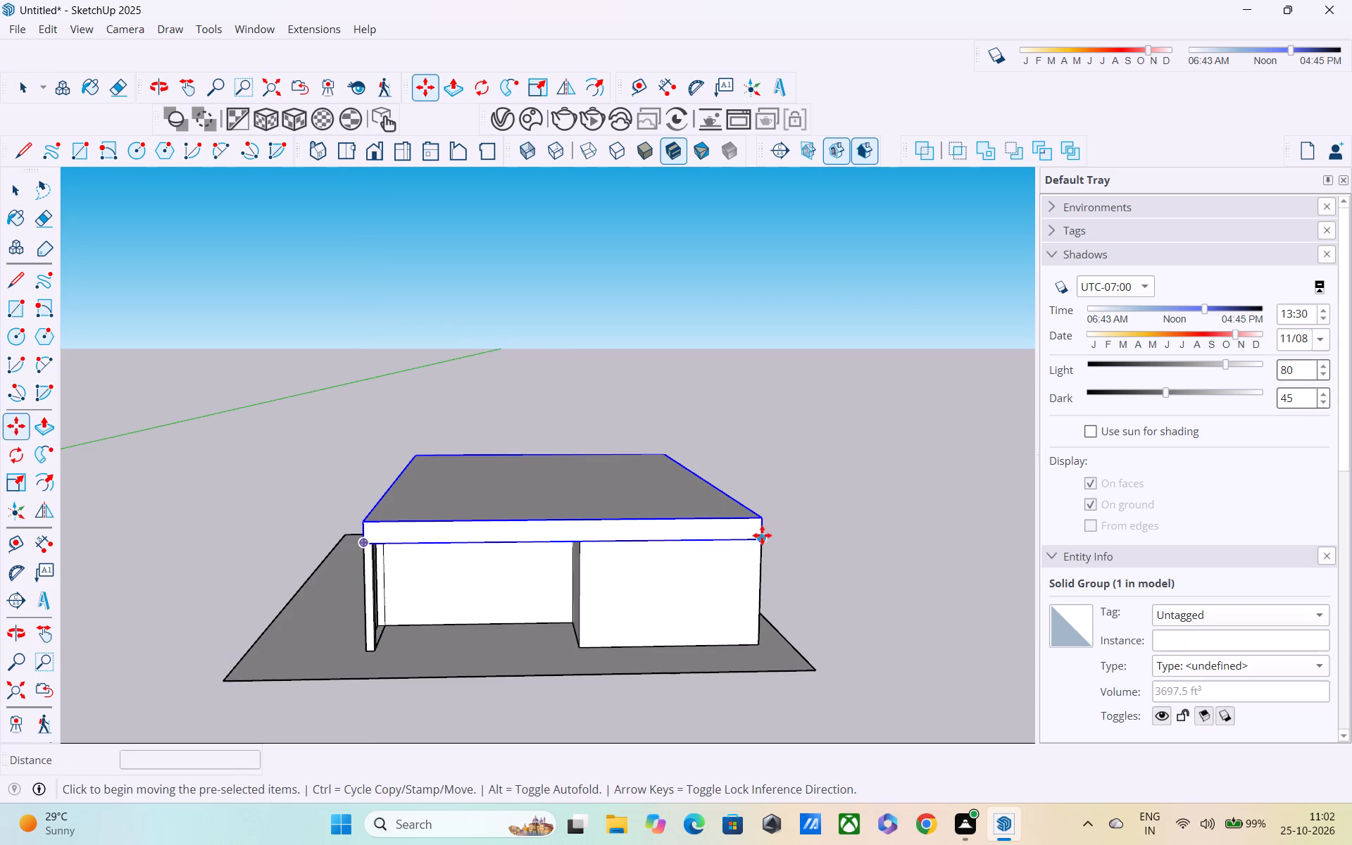
left_click(760, 538)
scroll(872, 403, "down", 3)
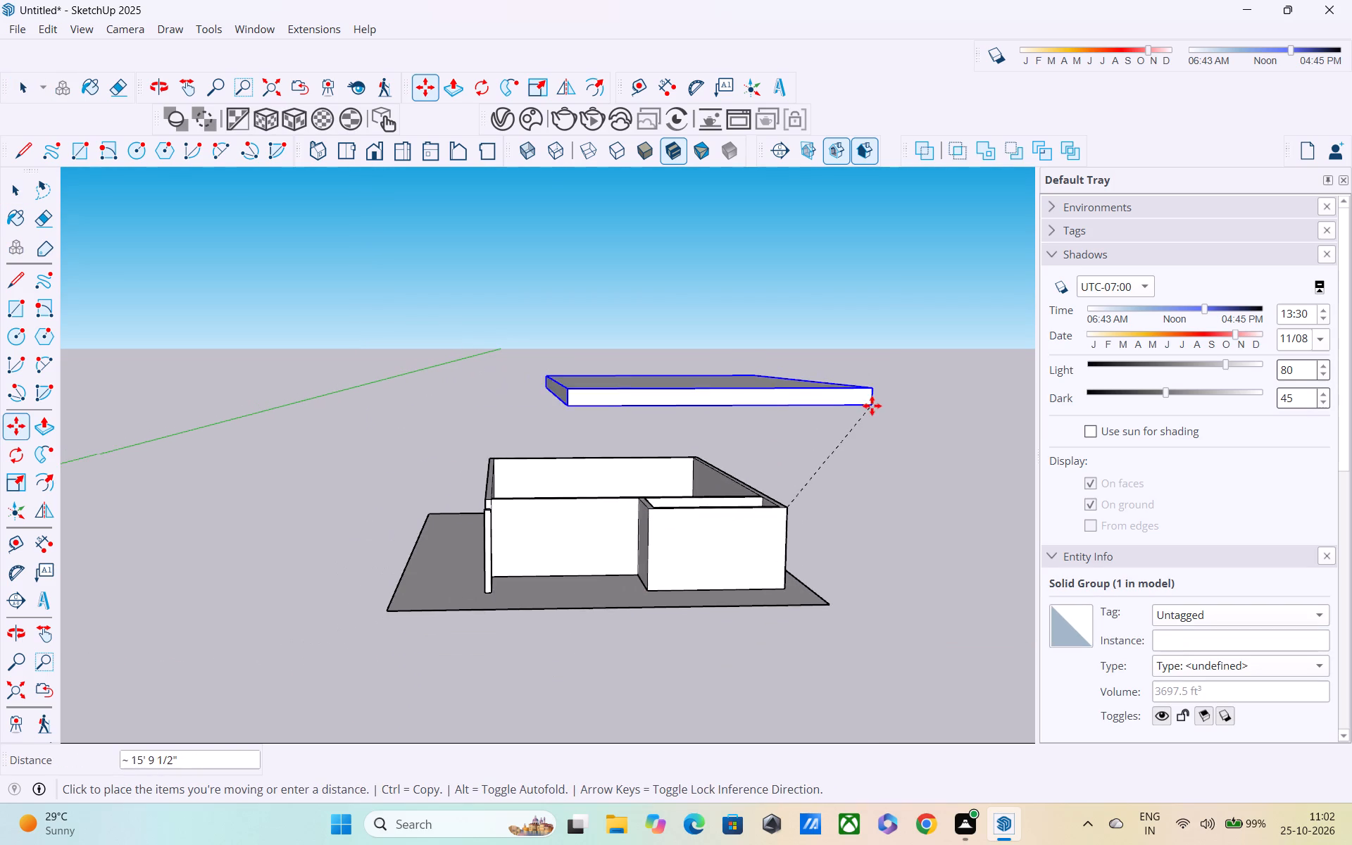
middle_click_drag(872, 408, 382, 685, "shift")
middle_click_drag(865, 484, 915, 456, "shift")
left_click(886, 480)
Examine the uncovered walls, the recessed front wall and the projecting room from above and from the front.
middle_click_drag(242, 803, 365, 708)
middle_click_drag(387, 692, 594, 558, "shift")
middle_click_drag(367, 620, 463, 711)
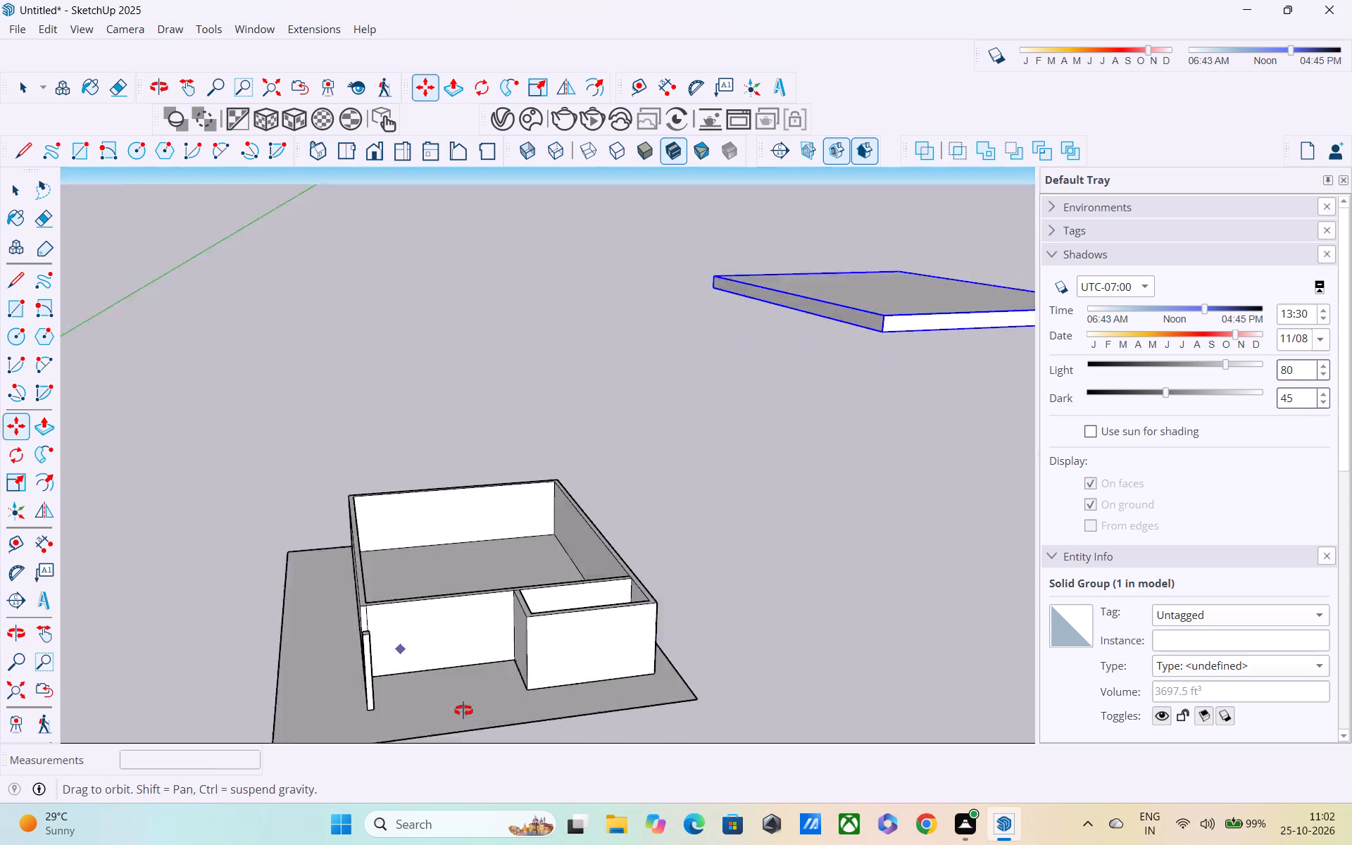
middle_click_drag(463, 711, 525, 730)
middle_click_drag(470, 717, 312, 716)
key("space")
middle_click_drag(303, 620, 434, 784)
scroll(397, 780, "down", 3)
middle_click_drag(450, 776, 264, 669)
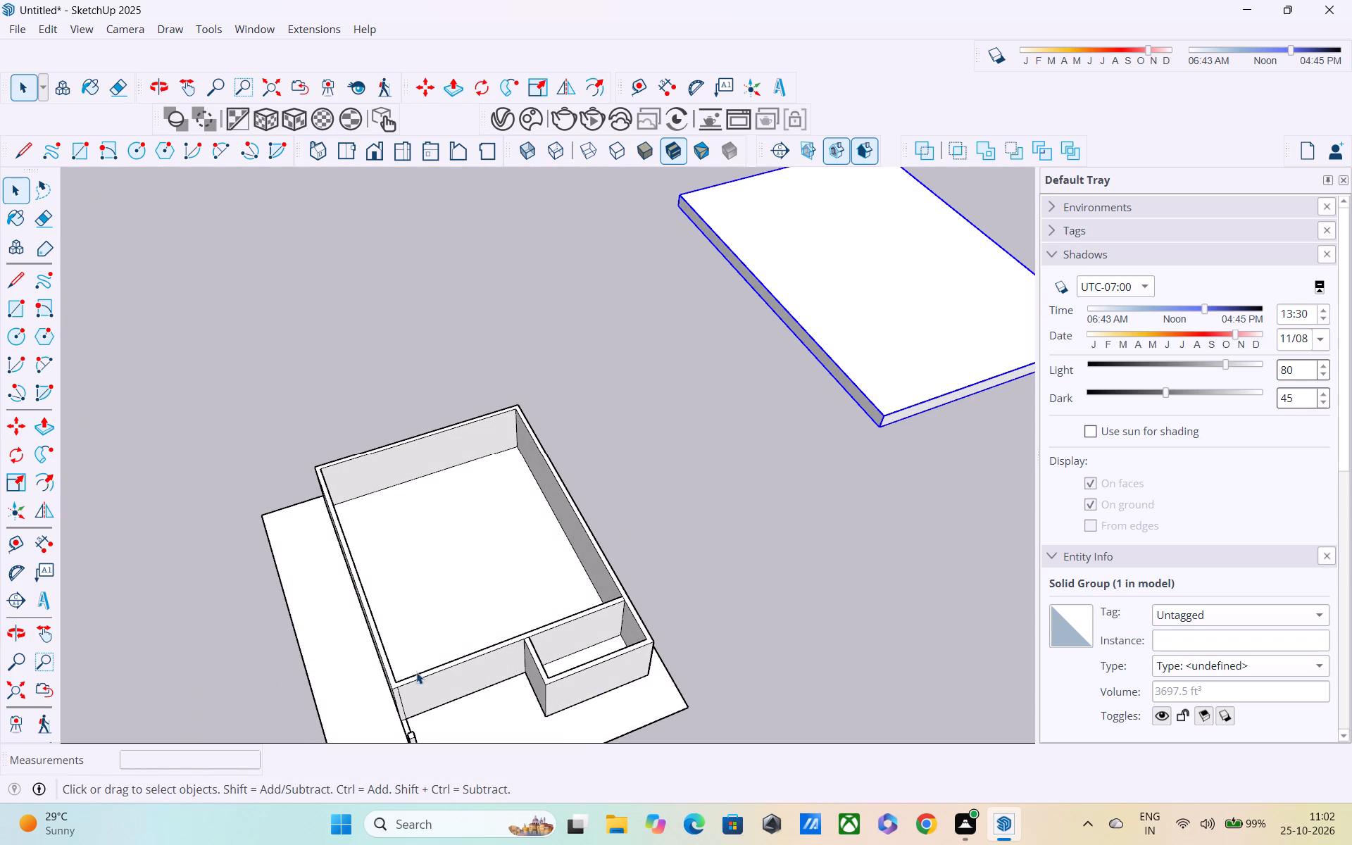
scroll(427, 672, "down", 2)
middle_click_drag(442, 672, 385, 591)
middle_click_drag(436, 663, 404, 575)
scroll(443, 648, "up", 7)
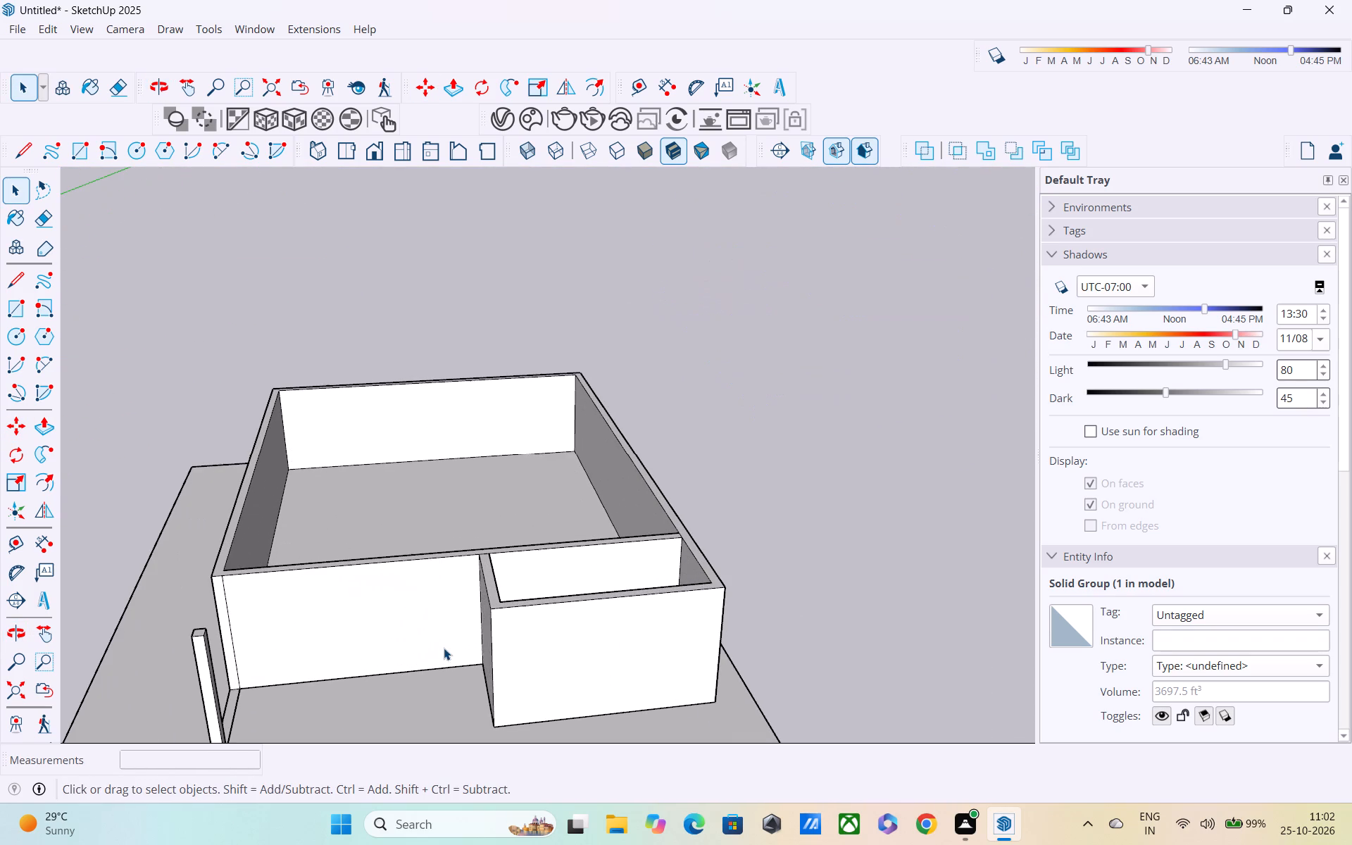
Measure the recessed front wall's top edge from the projecting room to the post-side corner.
key("l")
key("space")
key("t")
left_click(479, 558)
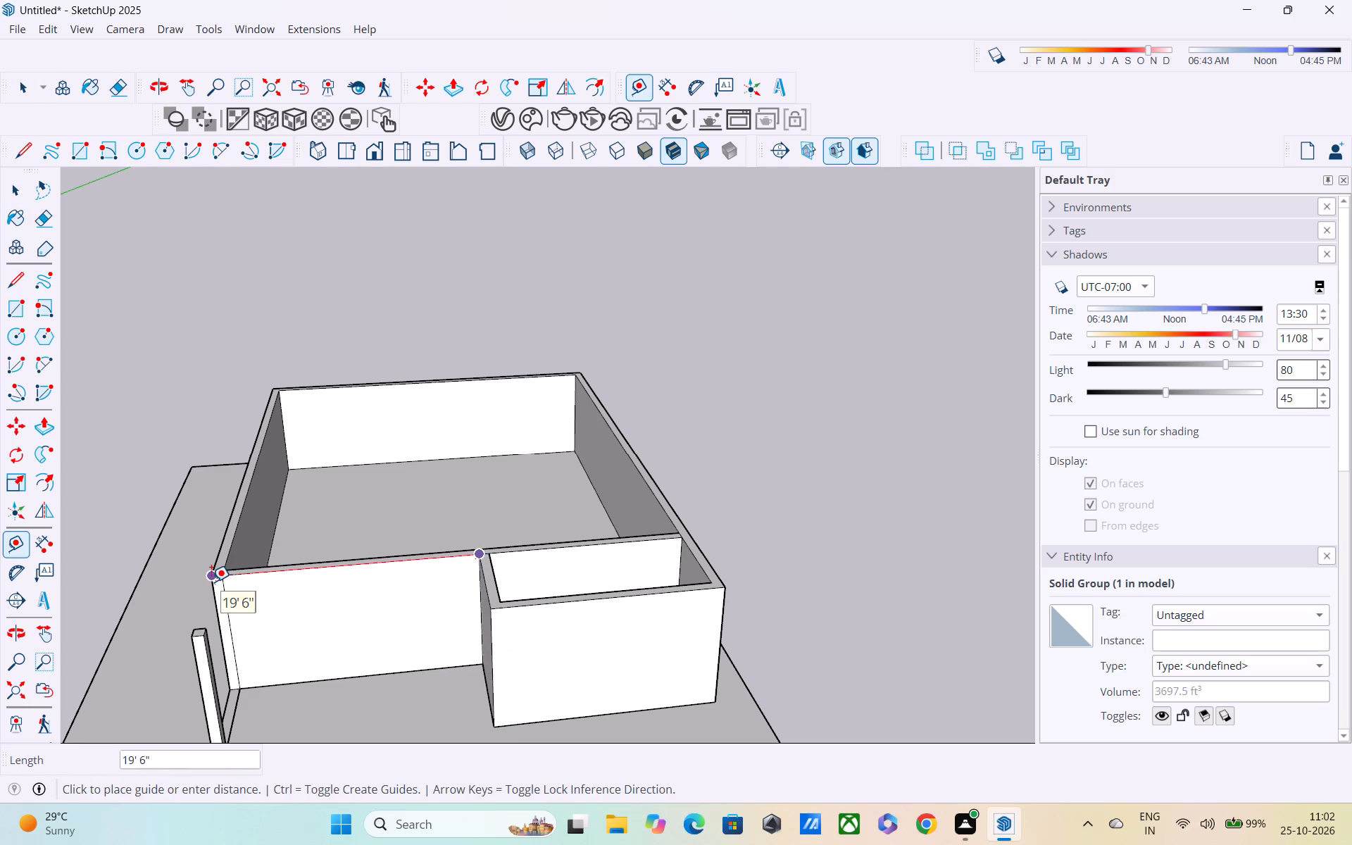
key("Escape")
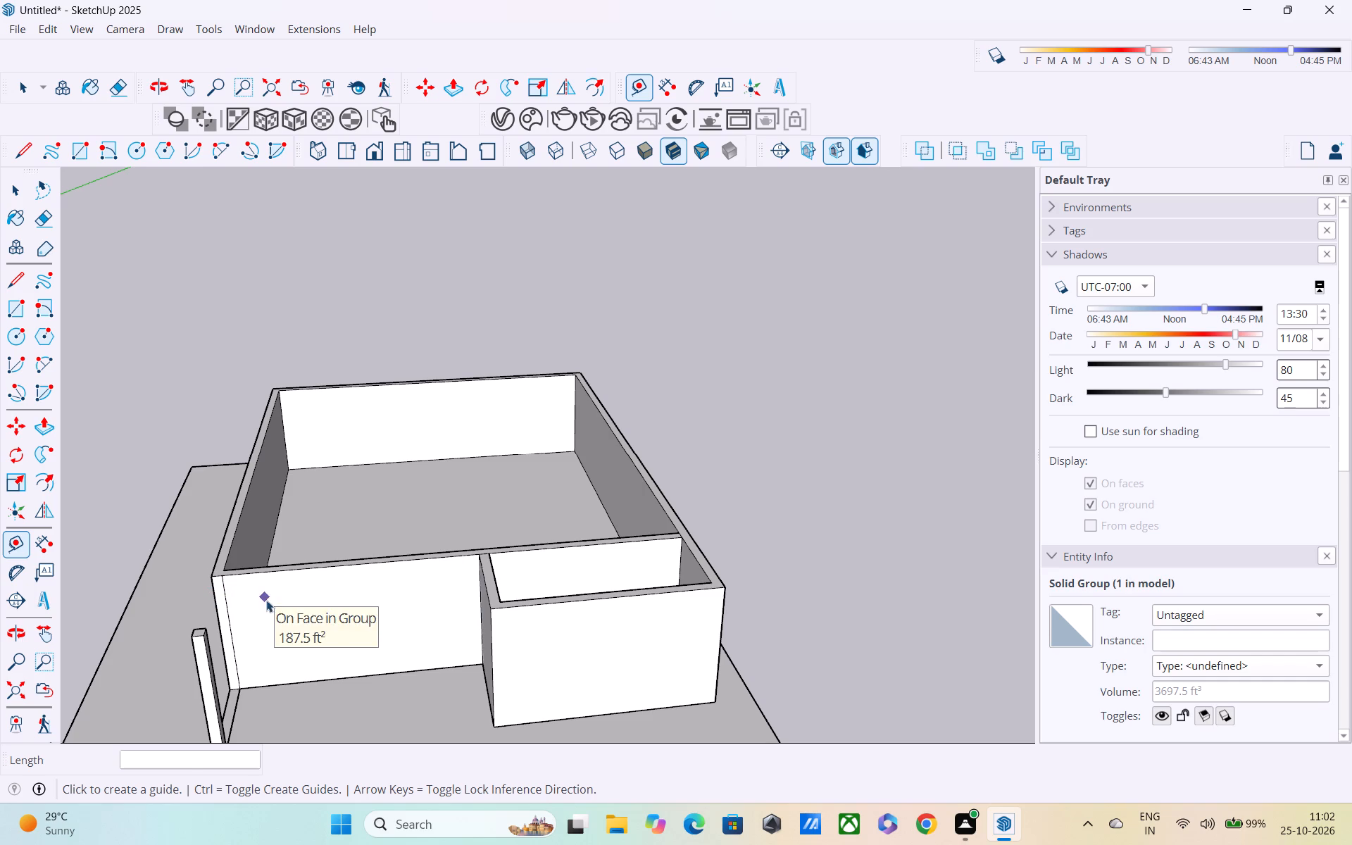
key("space")
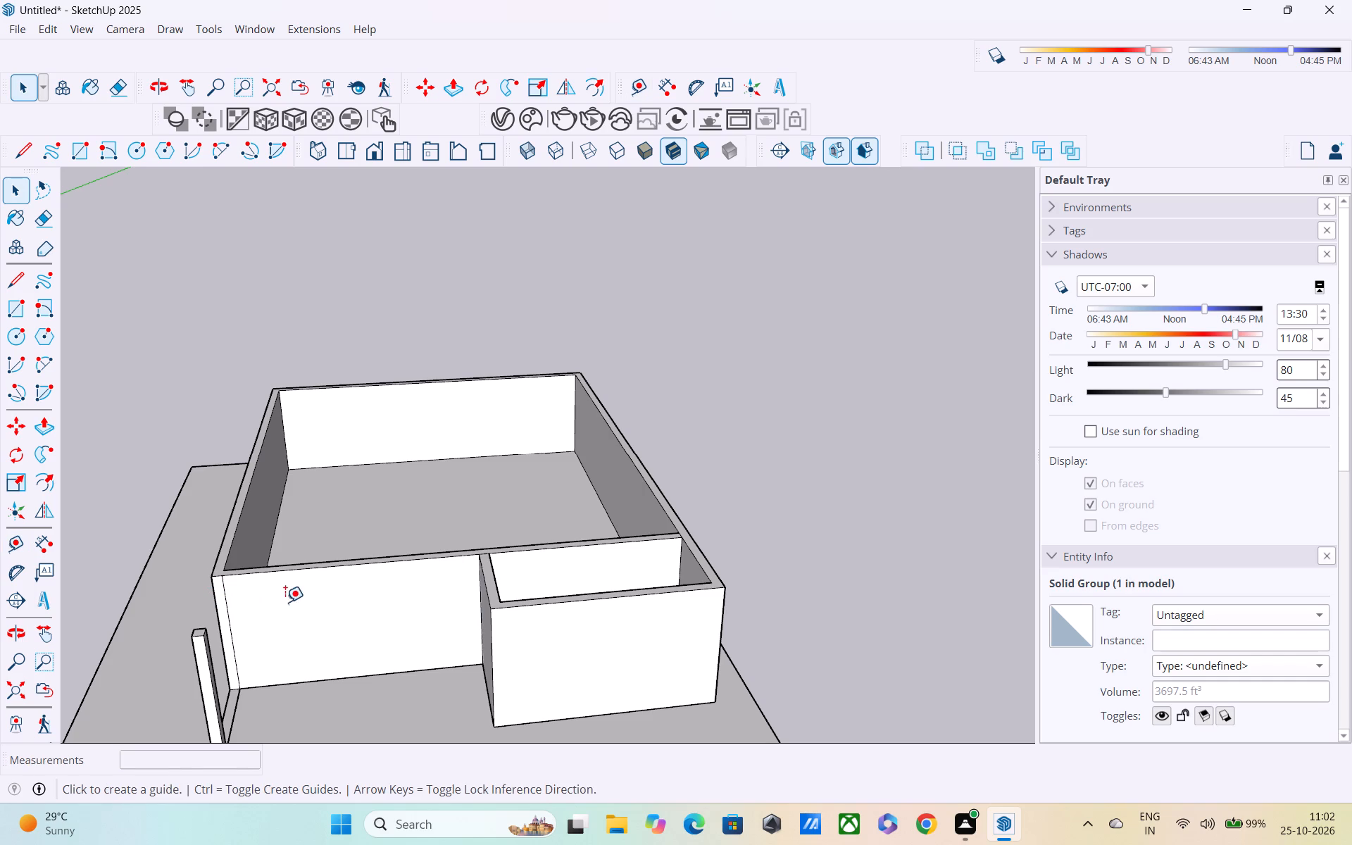
Place a vertical guide on the recessed front wall 16' from its edge at the projecting room.
key("t")
middle_click_drag(473, 603, 522, 563)
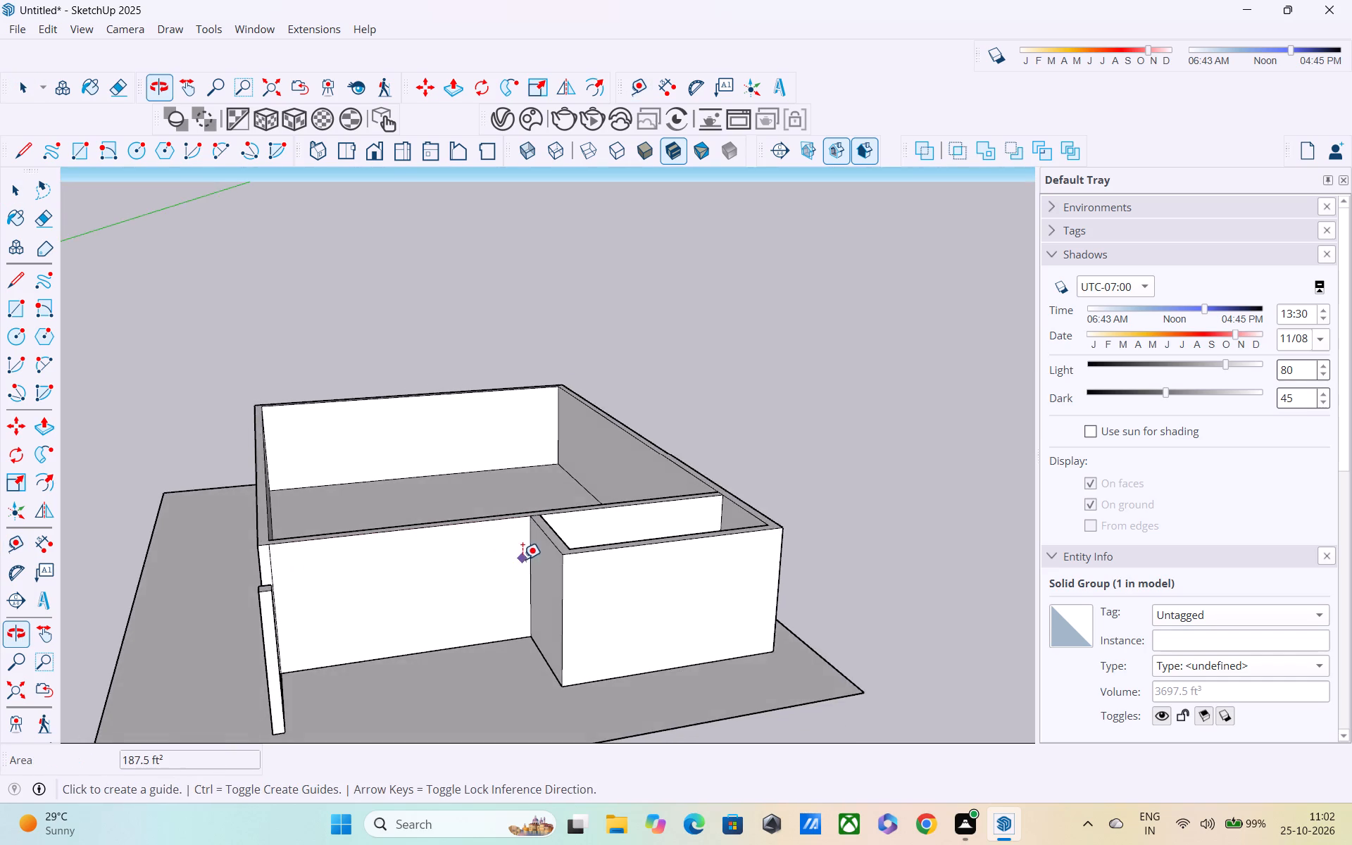
scroll(522, 556, "up", 4)
left_click(537, 528)
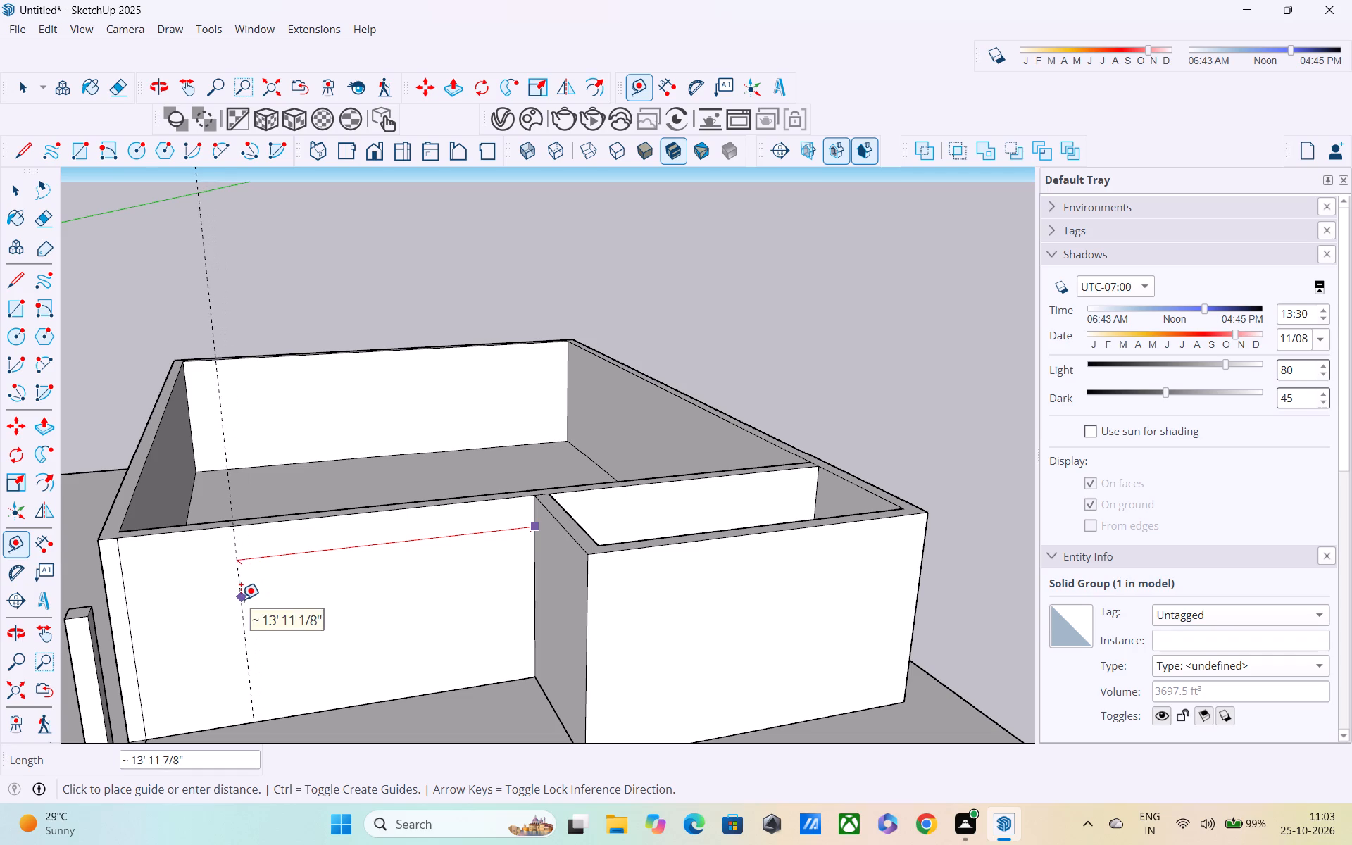
type("16'")
key("Return")
middle_click_drag(218, 510, 234, 594)
scroll(262, 645, "up", 4)
key("Escape")
key("space")
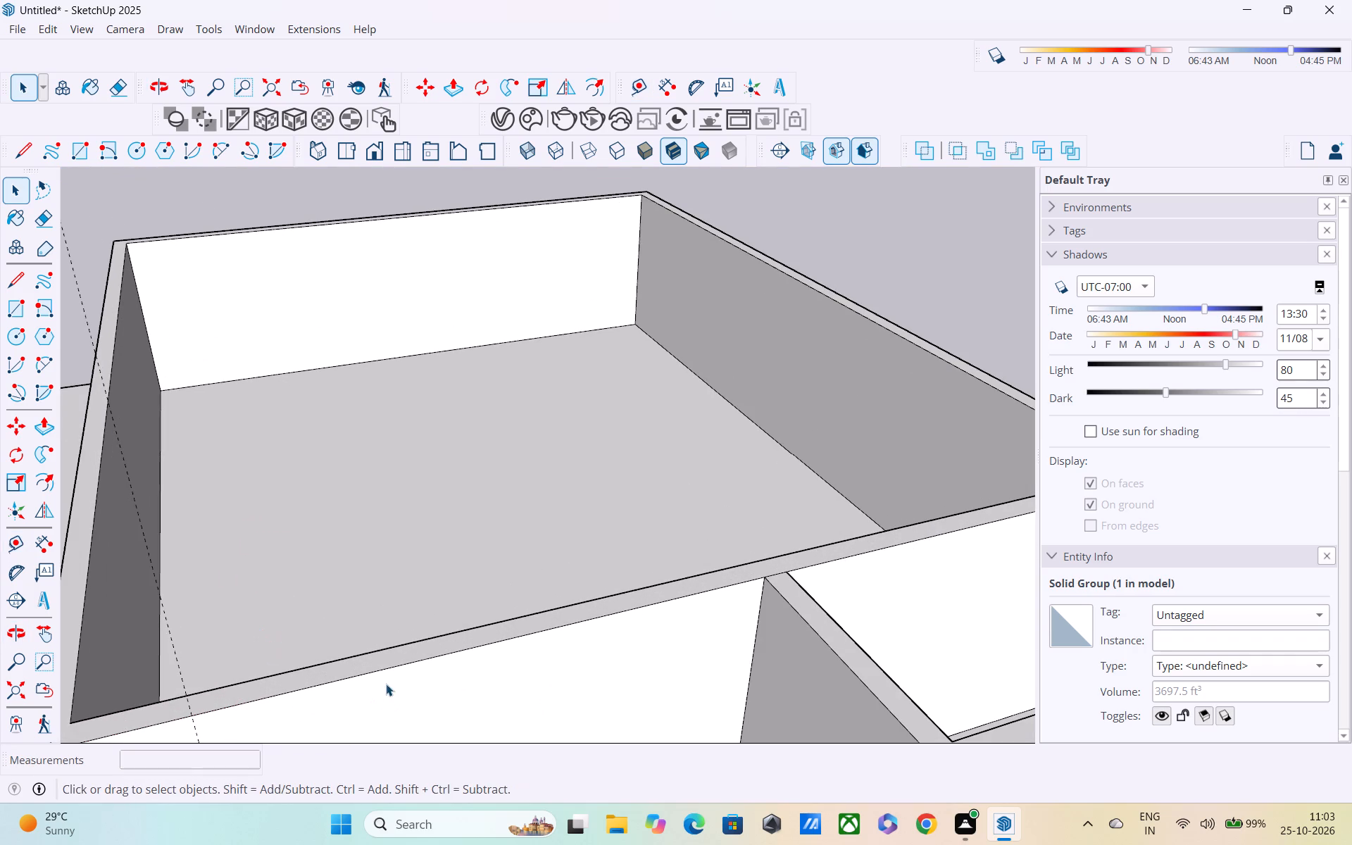
Open the walls group and draw a 10' vertical line along the guide on the recessed front wall's outer face.
double_click(389, 676)
scroll(396, 661, "down", 3)
middle_click_drag(406, 651, 452, 483, "shift")
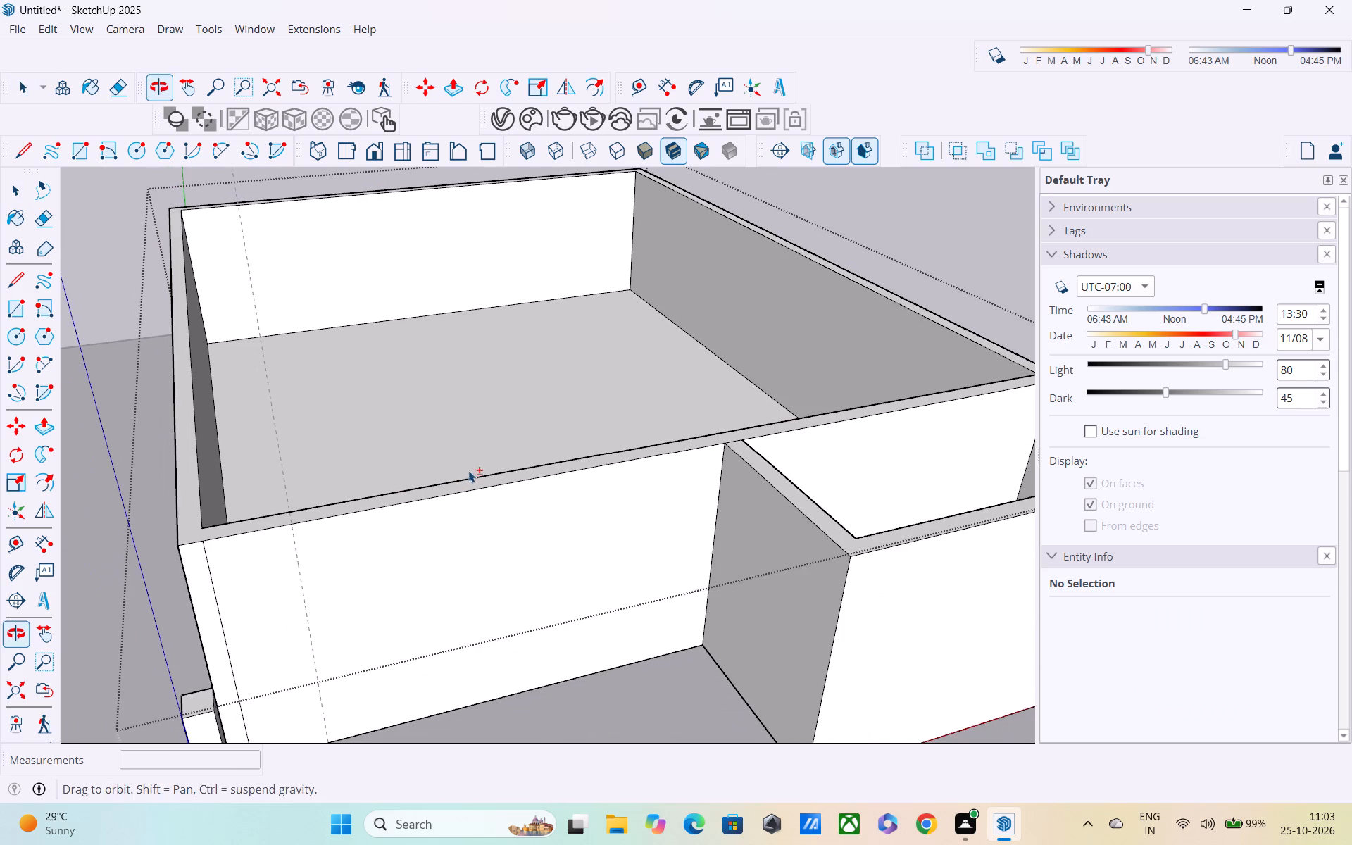
key("l")
scroll(307, 562, "up", 2)
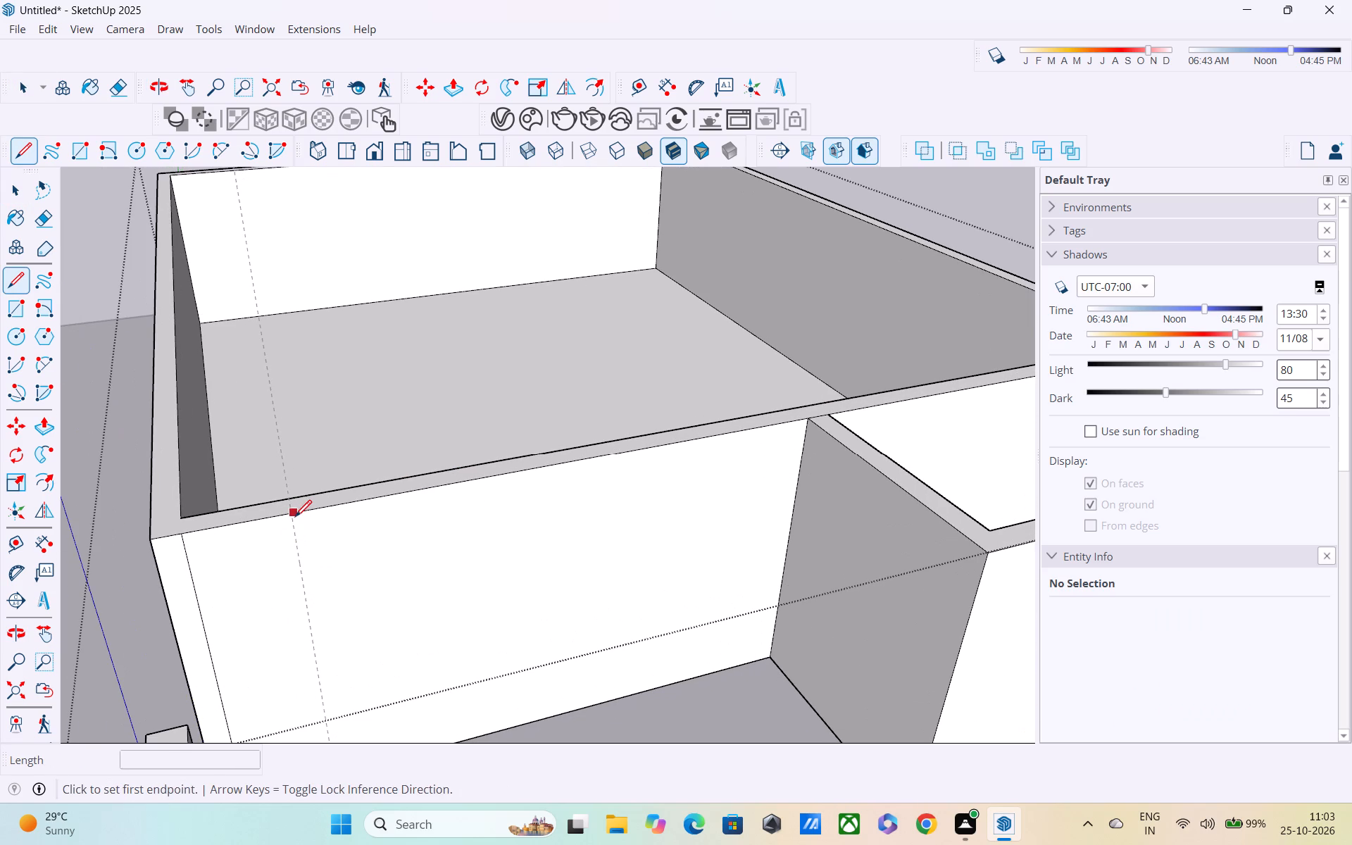
left_click(293, 514)
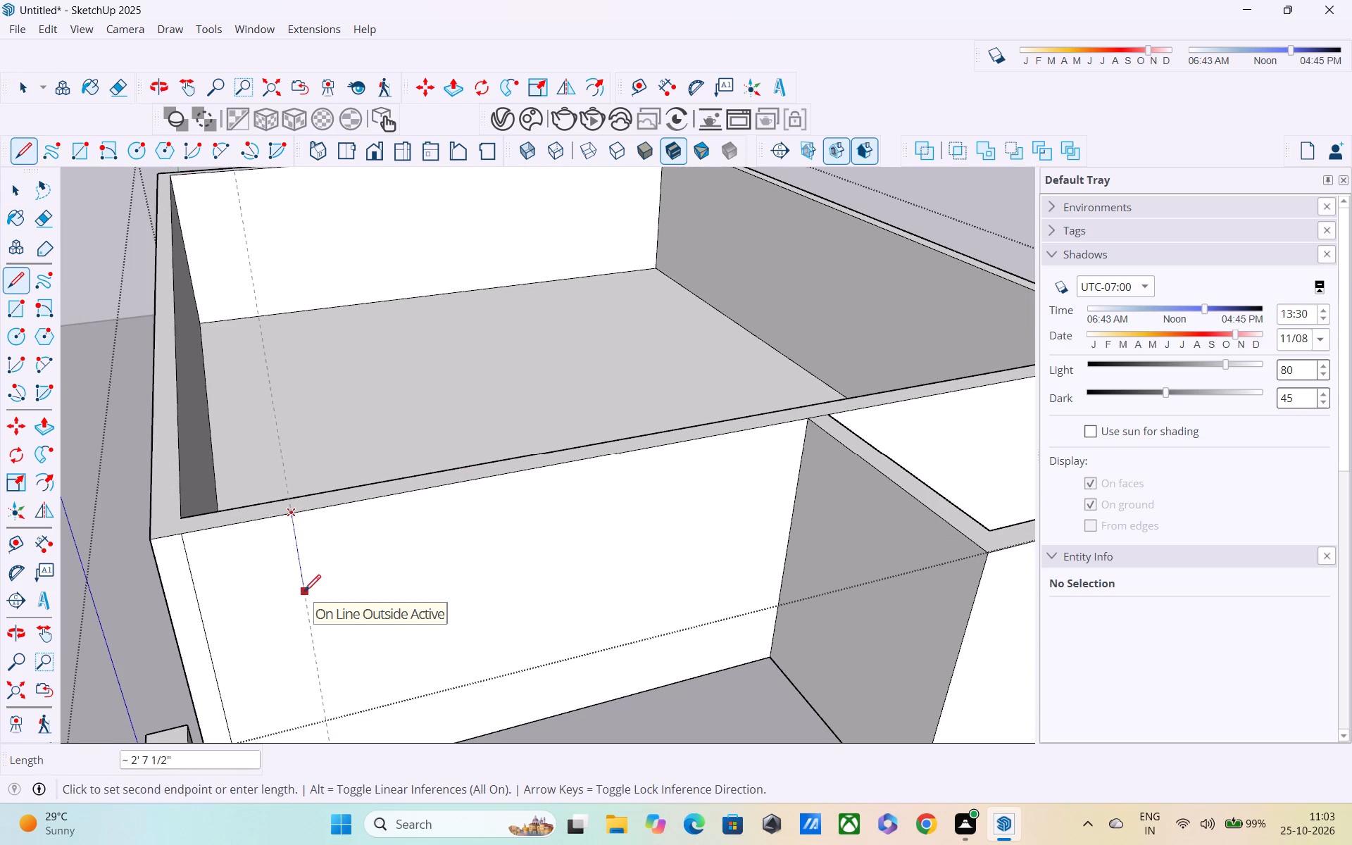
middle_click_drag(305, 594, 234, 291, "shift")
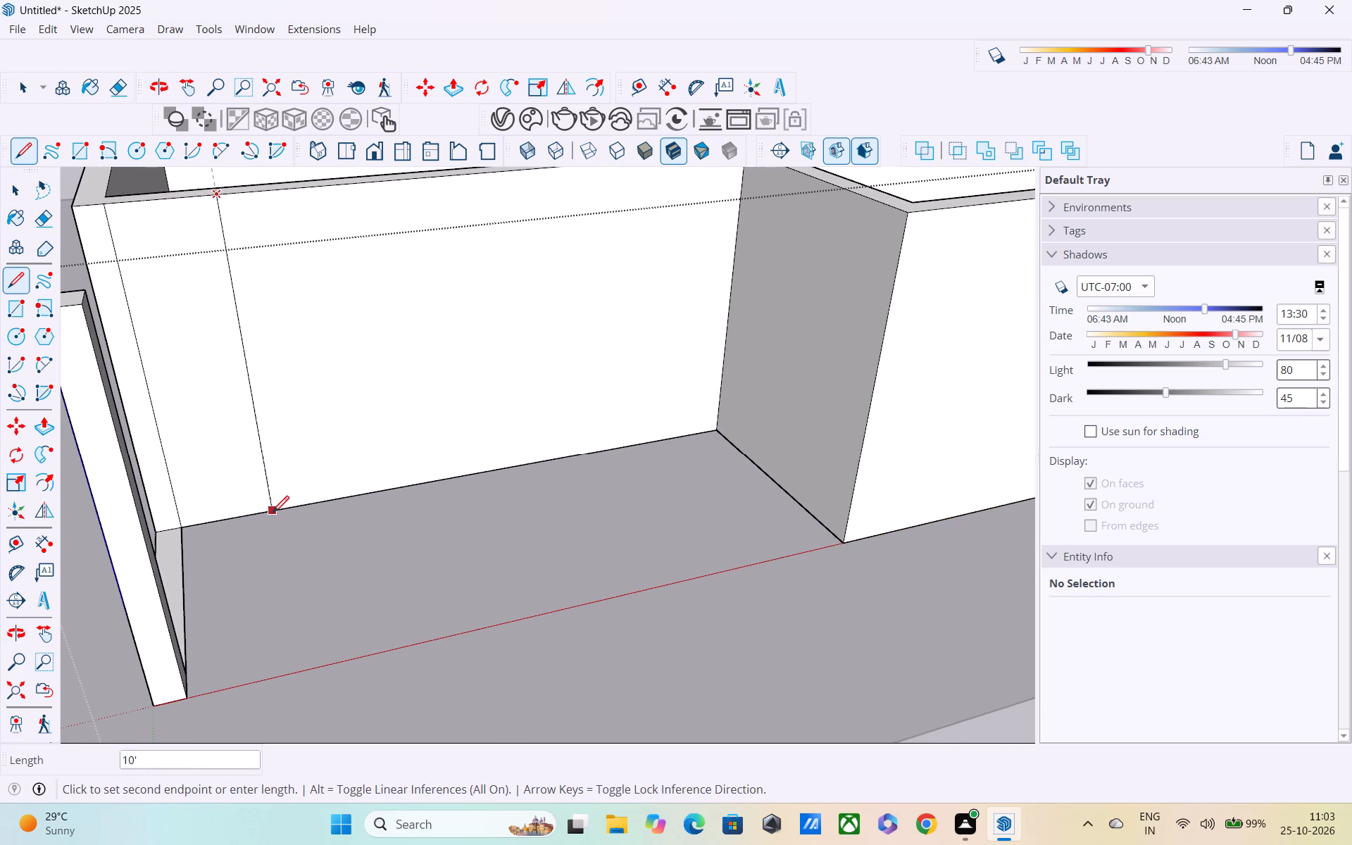
left_click(273, 511)
key("ctrl+z")
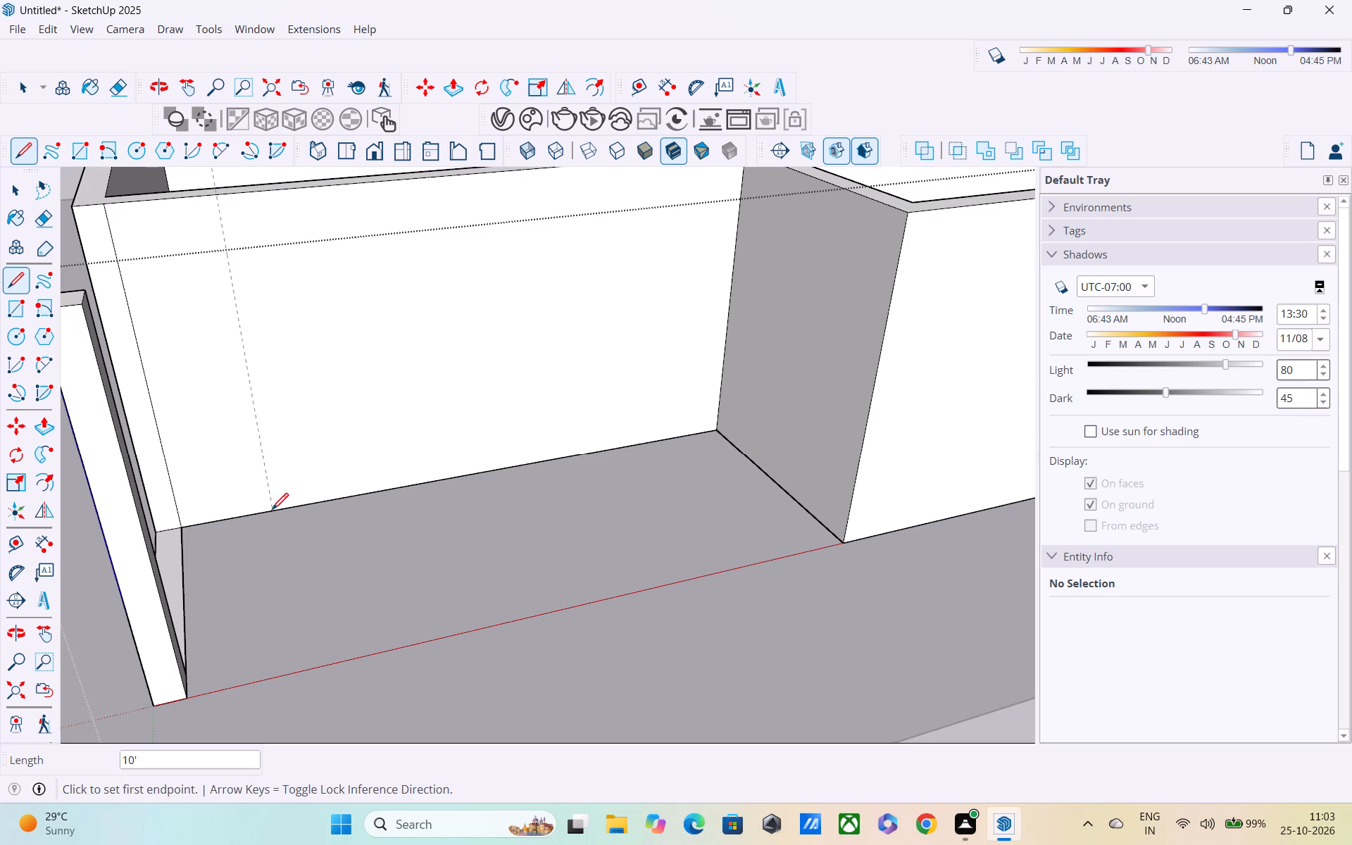
left_click(272, 513)
middle_click_drag(242, 377, 246, 400, "shift")
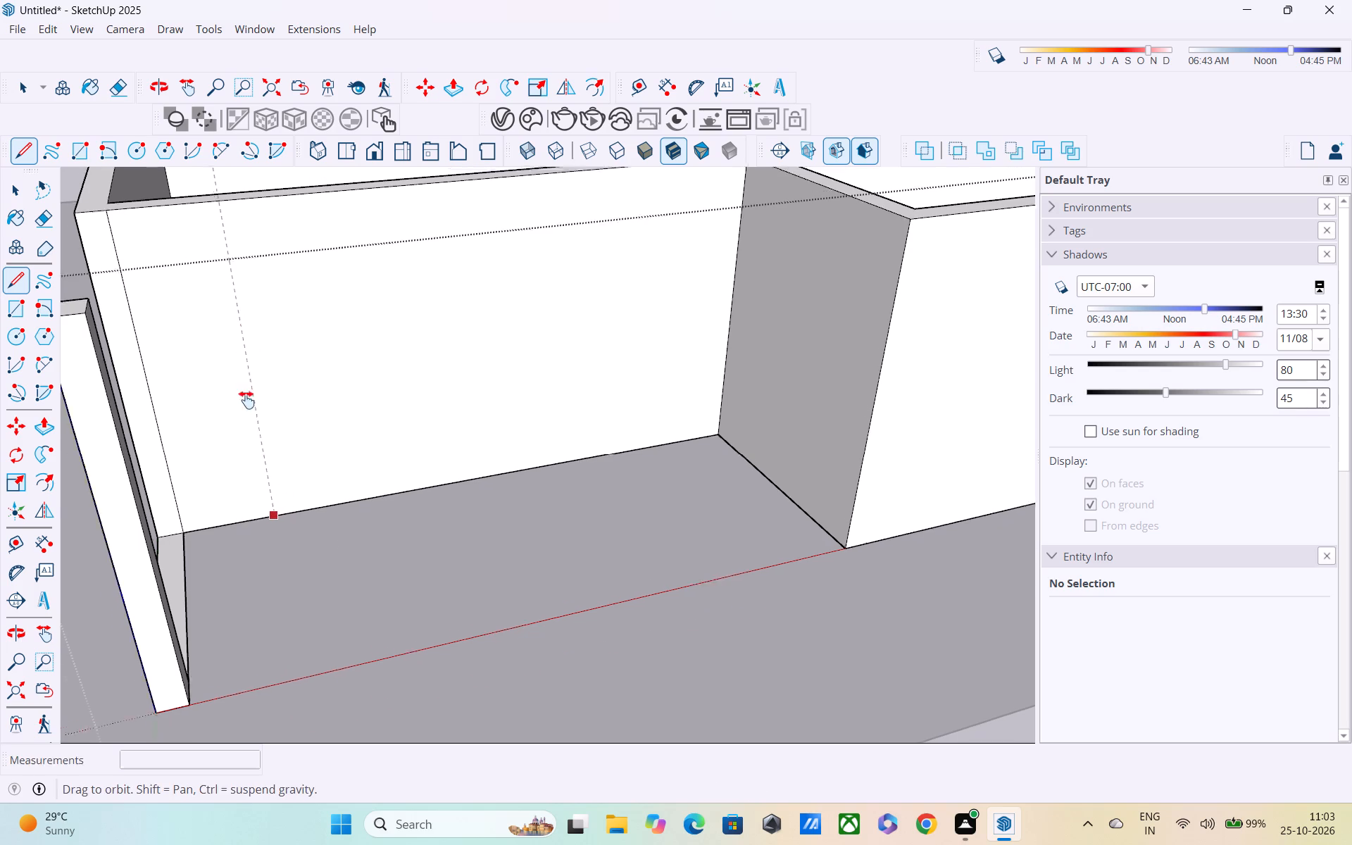
middle_click_drag(246, 400, 270, 534, "shift")
left_click(249, 370)
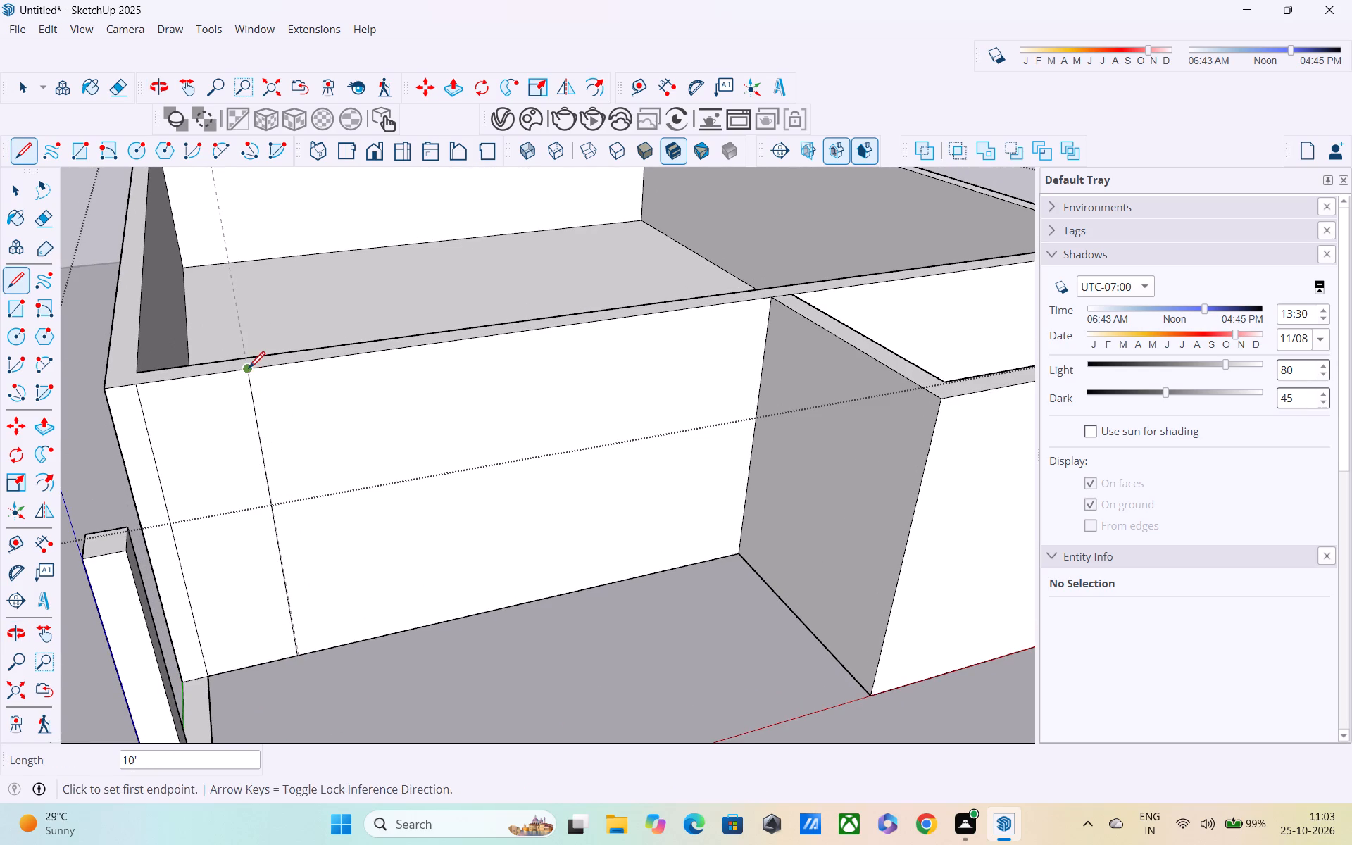
Draw a 9" line across the top of the recessed front wall at the guide.
middle_click_drag(276, 420, 291, 561)
middle_click_drag(278, 514, 406, 758, "shift")
middle_click_drag(391, 592, 515, 588)
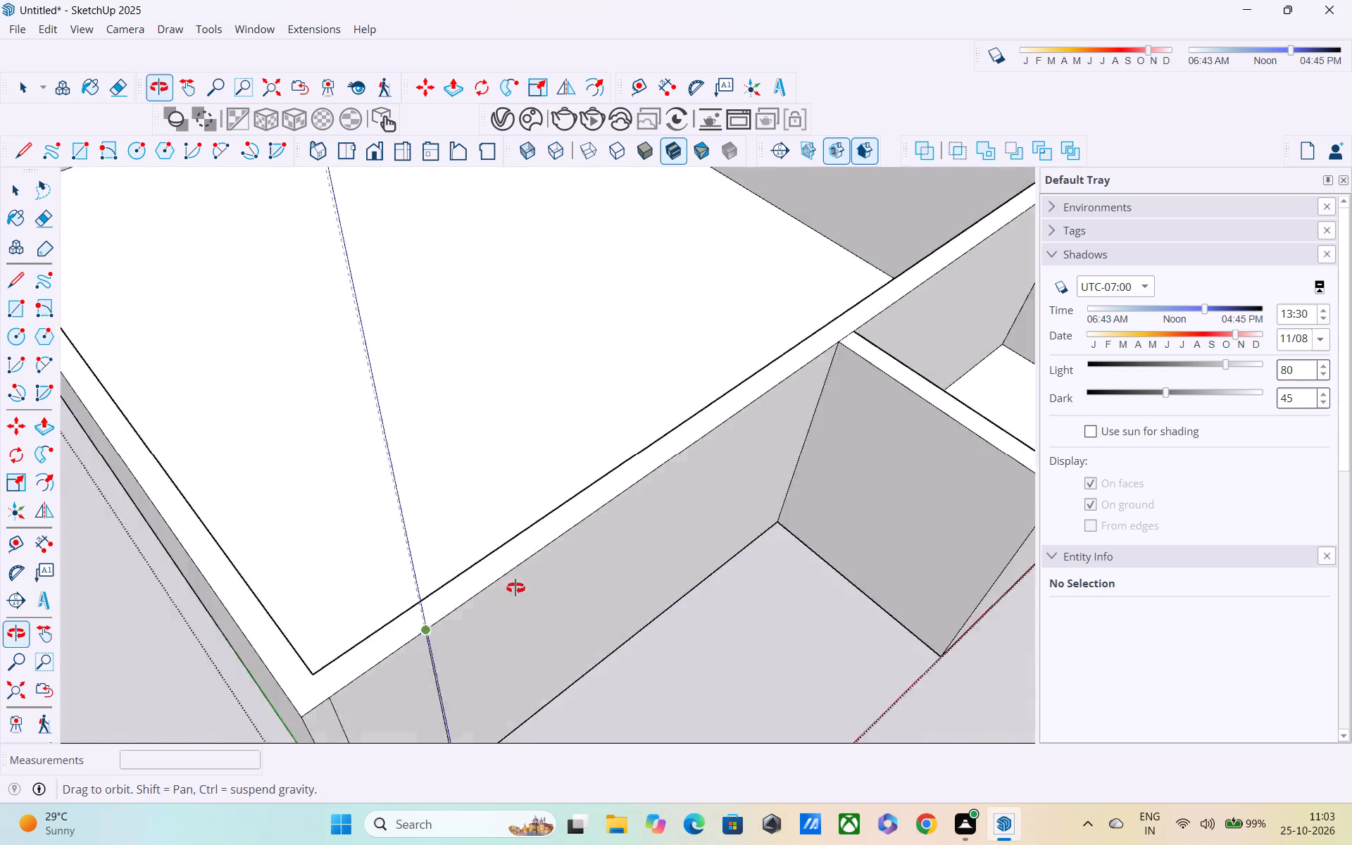
middle_click_drag(515, 588, 681, 518)
middle_click_drag(568, 557, 765, 574)
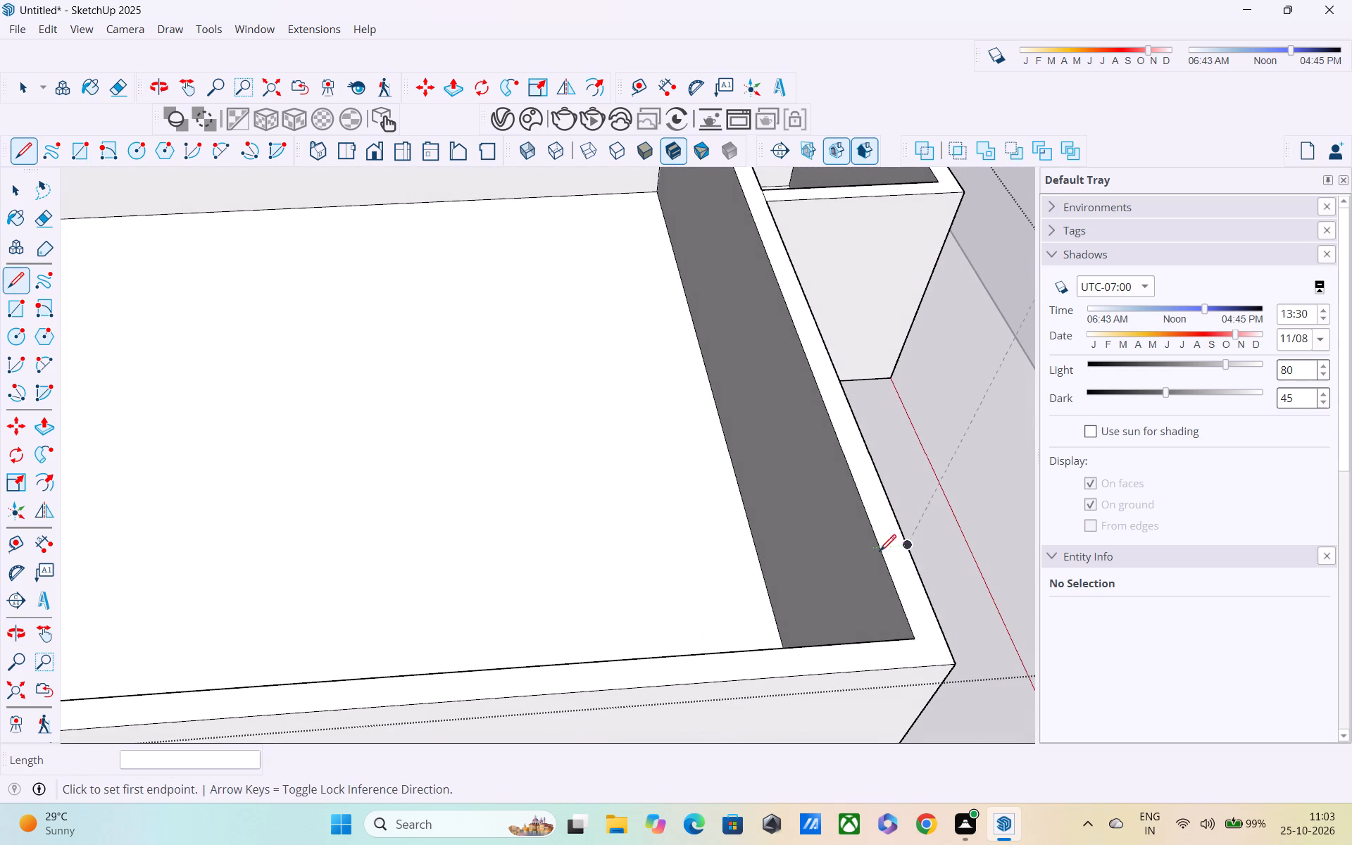
left_click(903, 549)
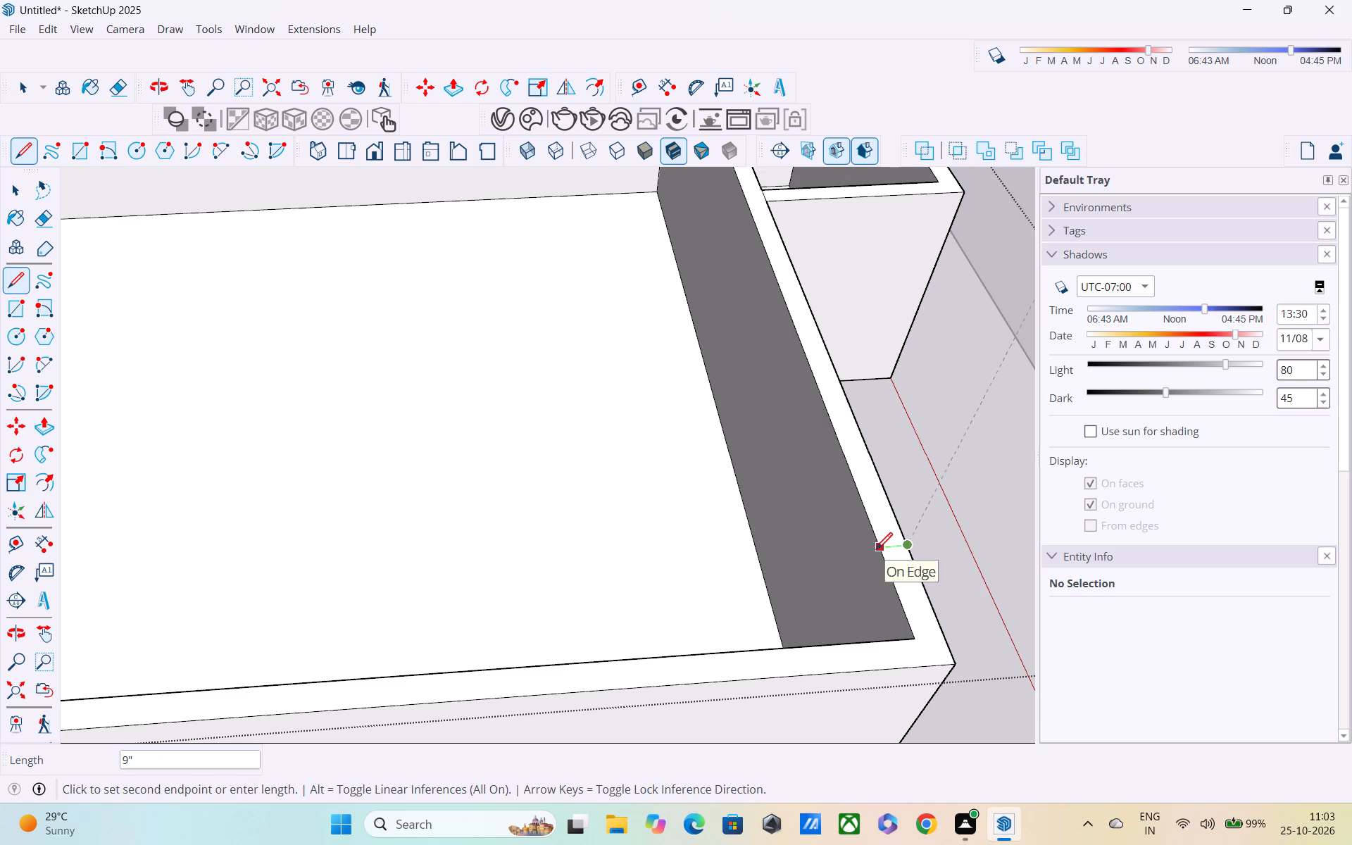
left_click(876, 551)
Draw a vertical line down the recessed front wall's inner face, from the end of the cross line to the floor.
middle_click_drag(899, 566, 1069, 579)
scroll(1068, 574, "up", 1)
middle_click_drag(909, 467, 1029, 483)
middle_click_drag(1028, 490, 808, 537, "shift")
middle_click_drag(613, 497, 810, 453)
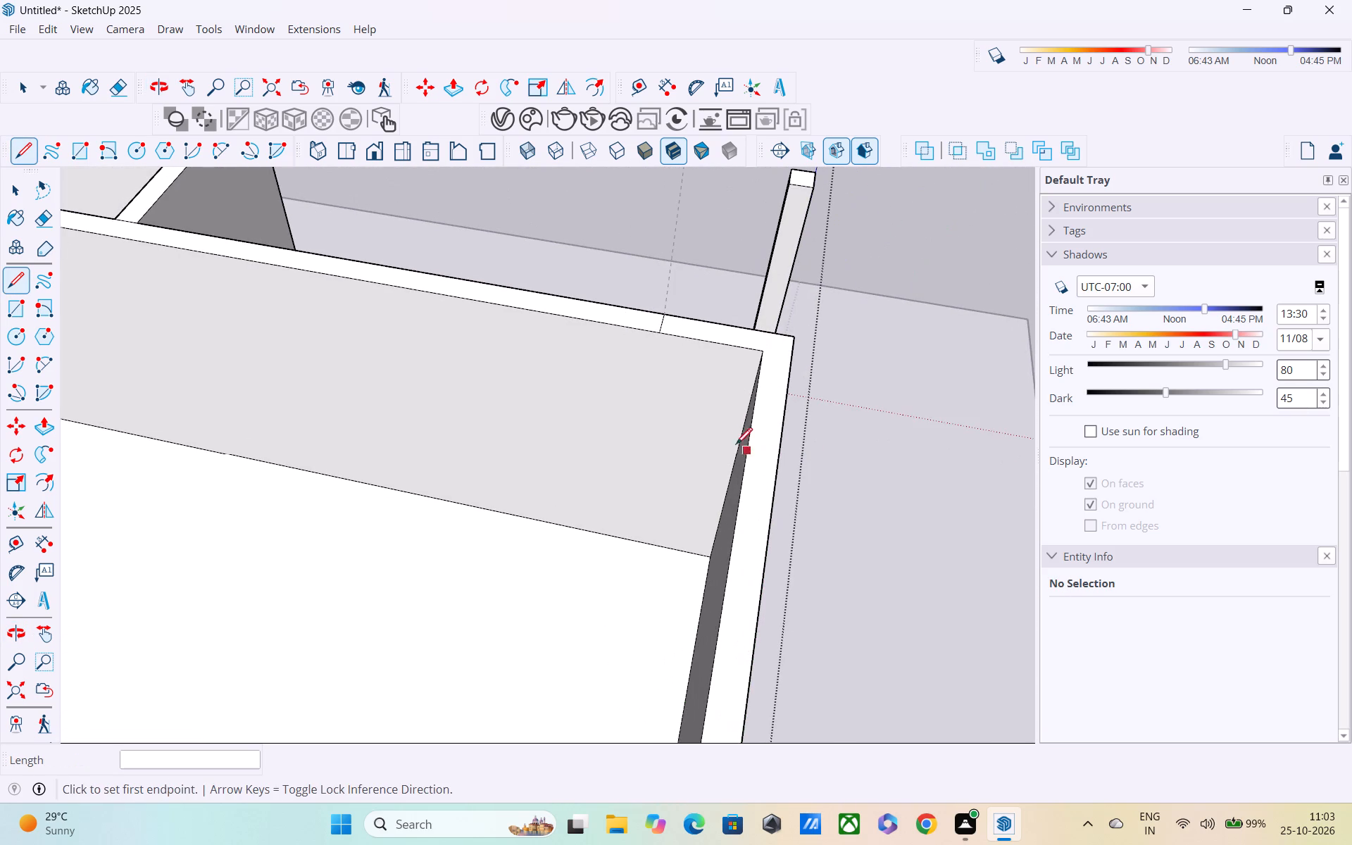
left_click(658, 335)
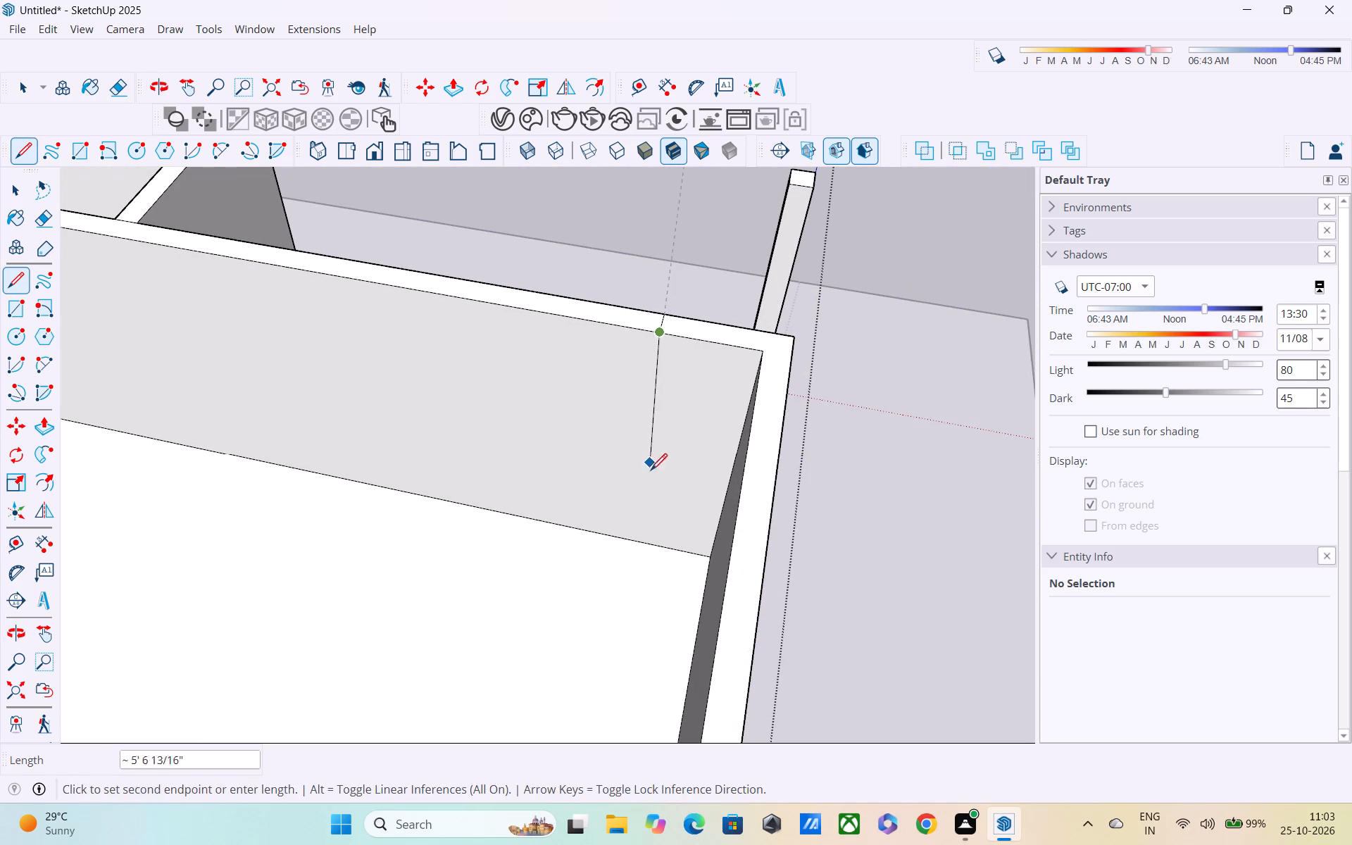
left_click(637, 542)
Draw a 9" line across the recessed front wall's top at its post-side end, from the inner corner to the outer edge.
middle_click_drag(628, 543, 606, 520)
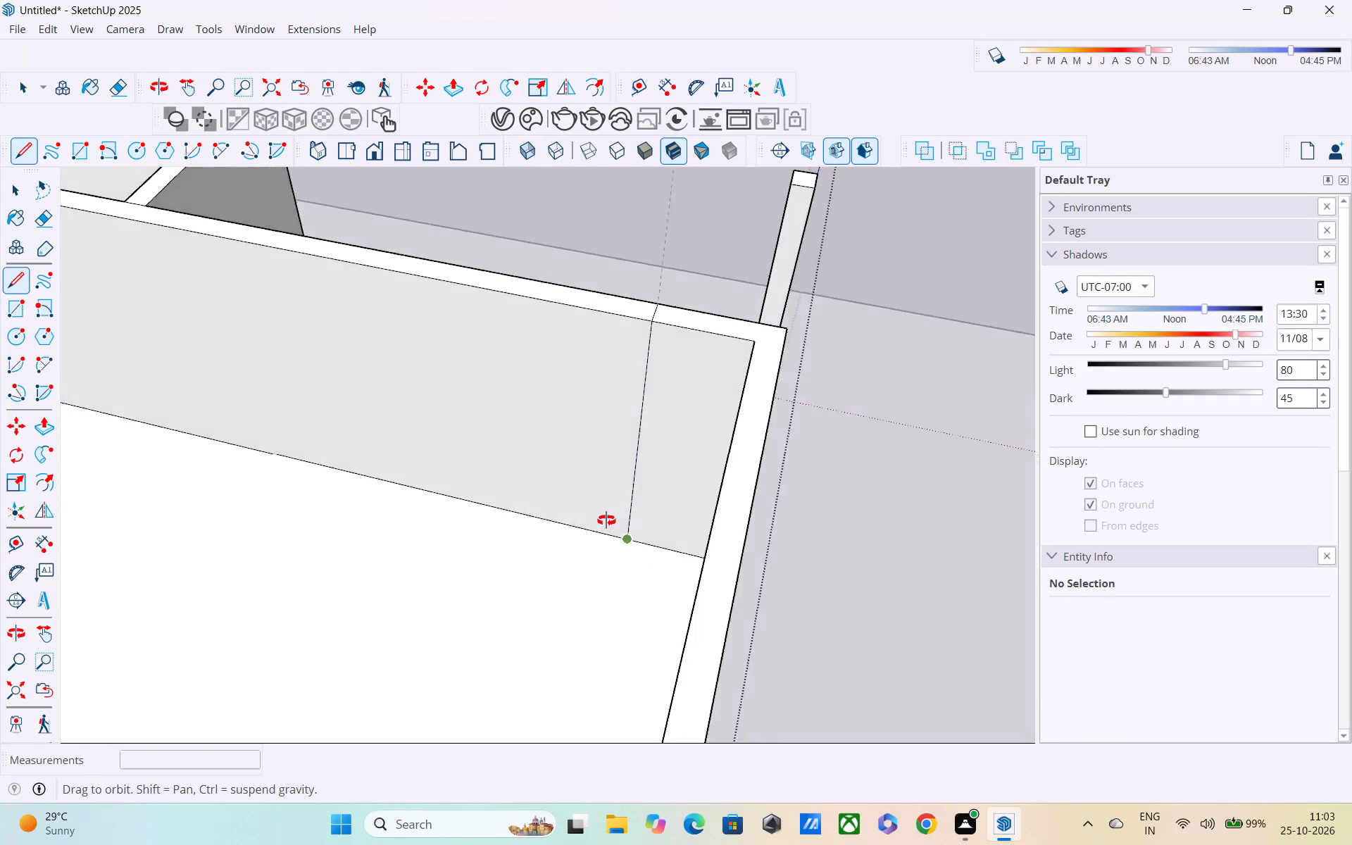
middle_click_drag(606, 520, 584, 461)
middle_click_drag(585, 461, 596, 563)
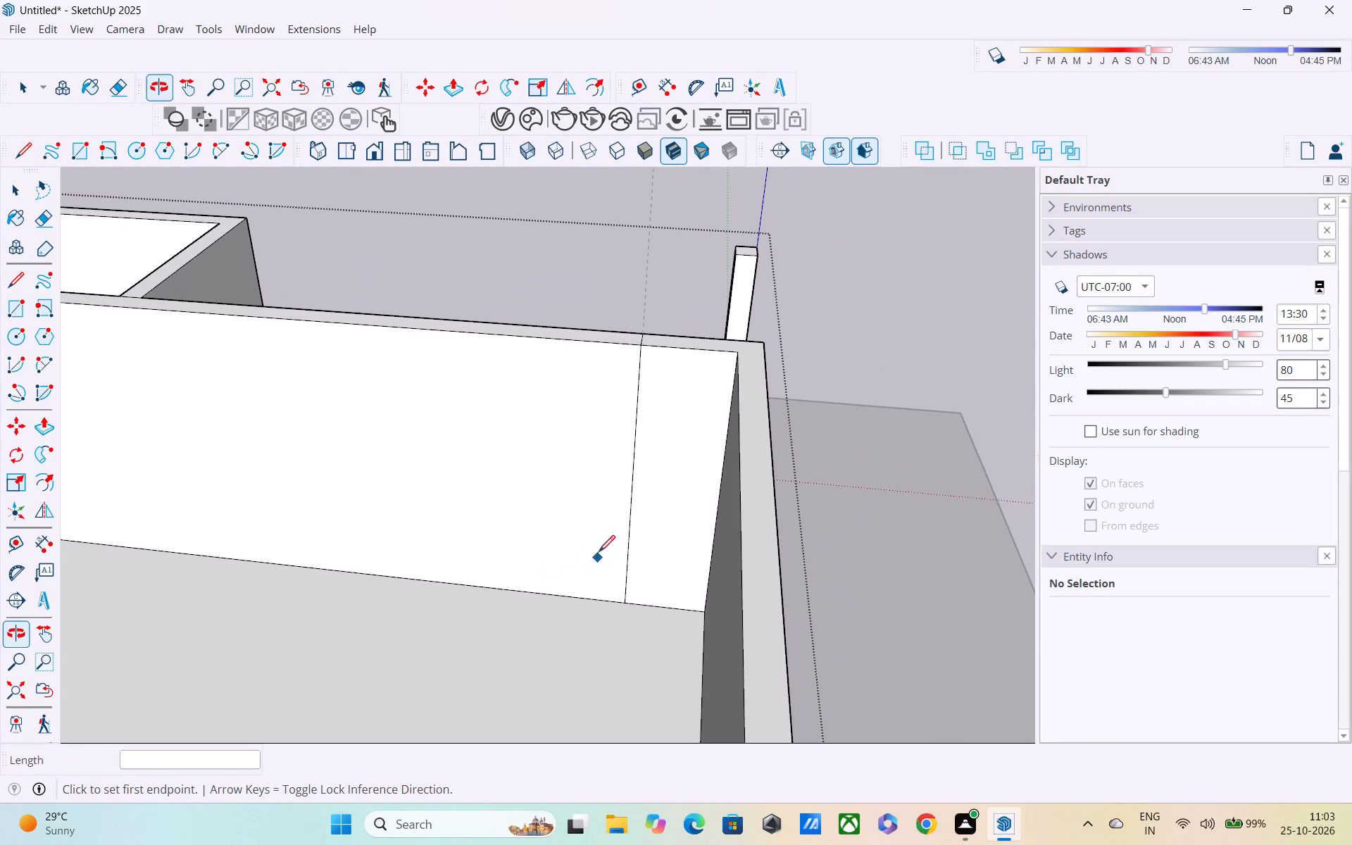
middle_click_drag(639, 449, 319, 530)
key("space")
middle_click_drag(530, 482, 527, 493)
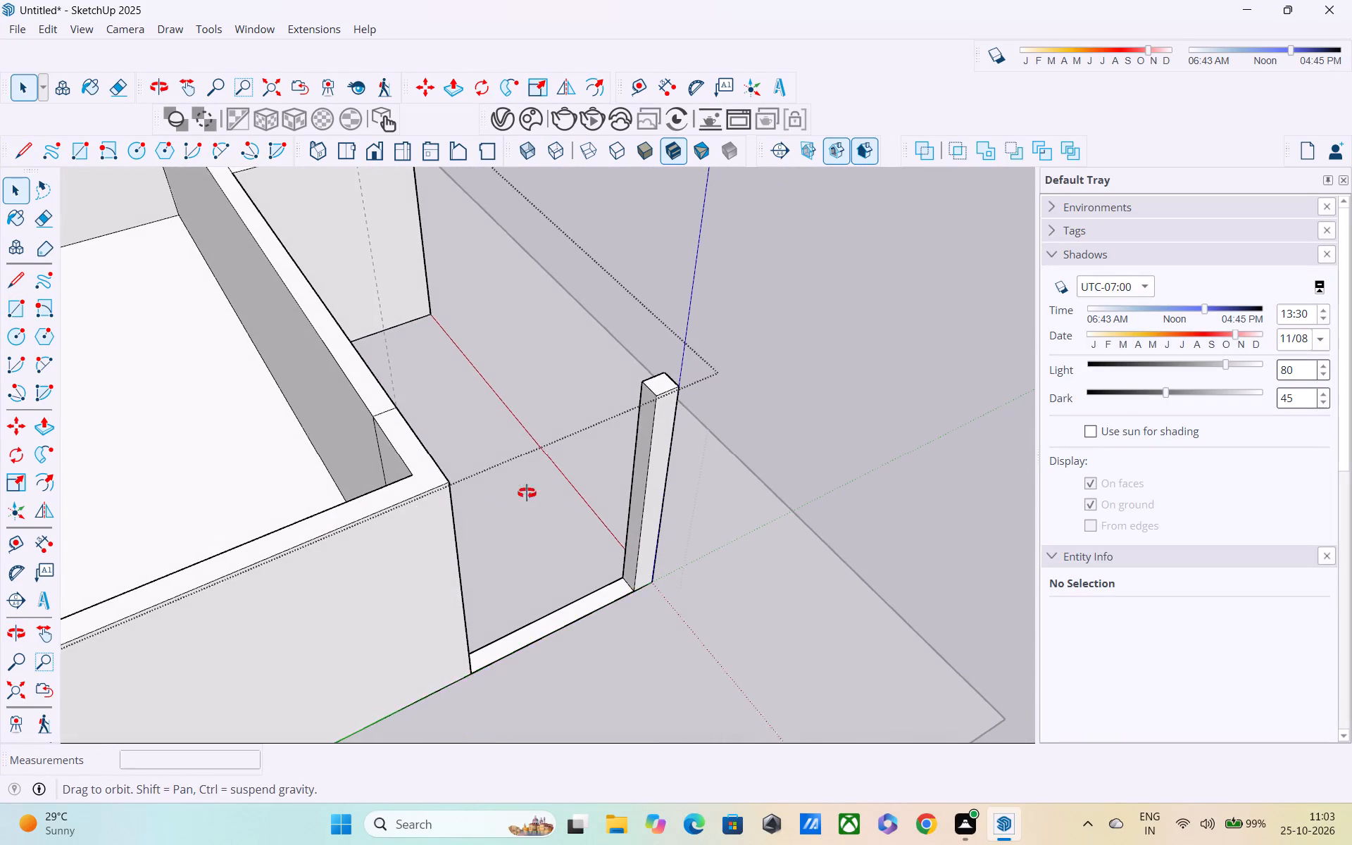
middle_click_drag(527, 493, 471, 520)
key("l")
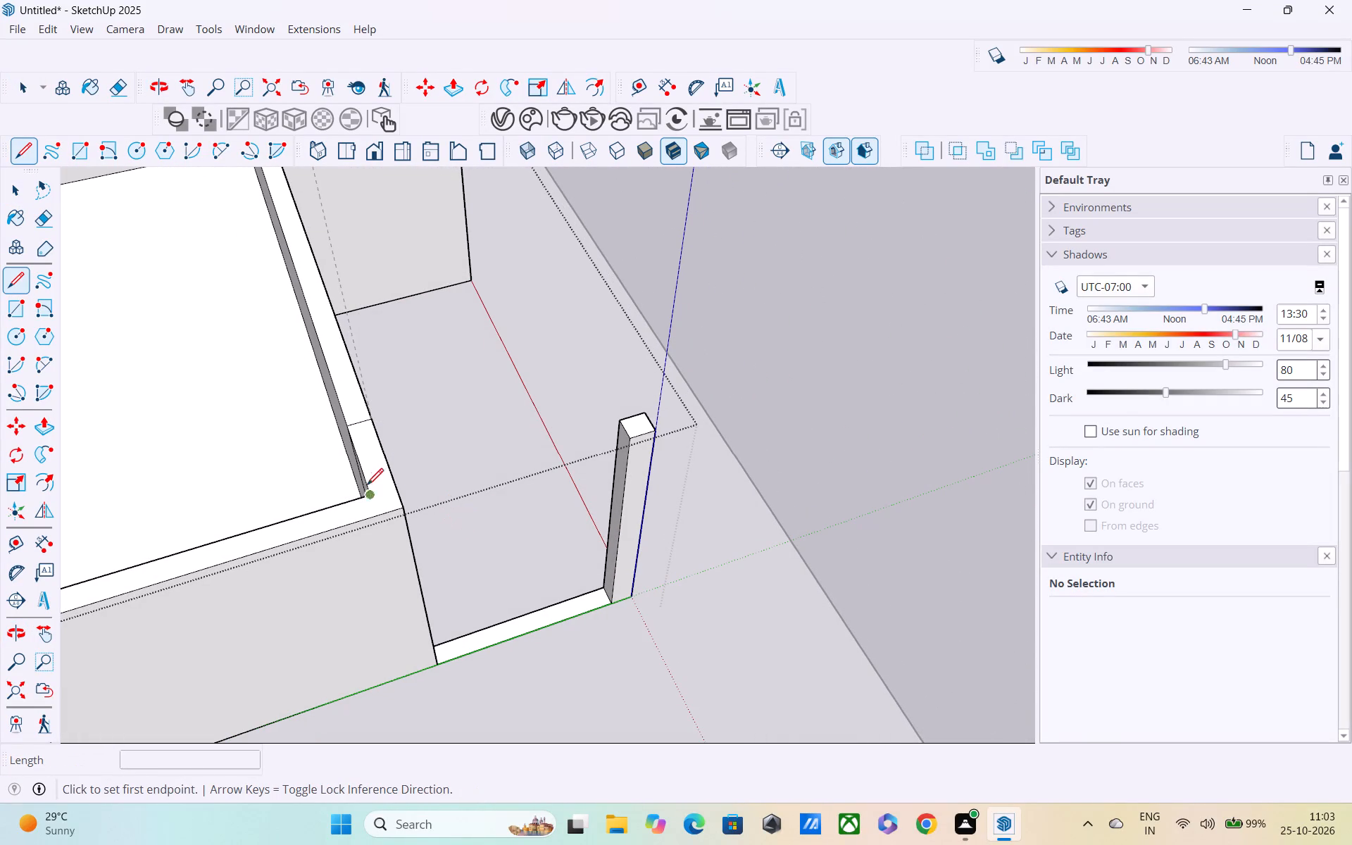
left_click(368, 492)
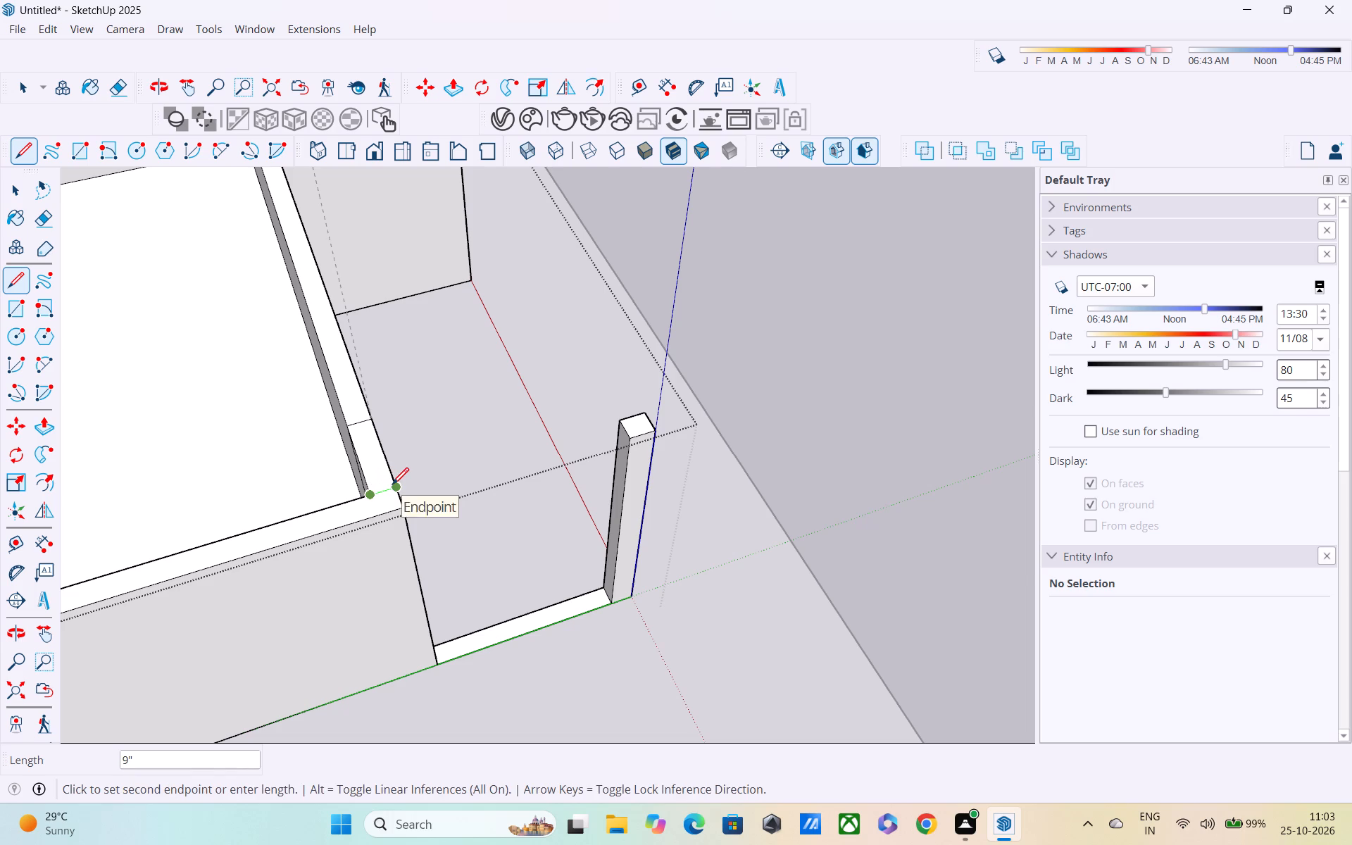
left_click(392, 486)
key("space")
Draw a 9" line across the wall top at the rear corner of the long post-side wall, extending its inner edge outward.
scroll(421, 495, "down", 3)
middle_click_drag(426, 497, 465, 499, "shift")
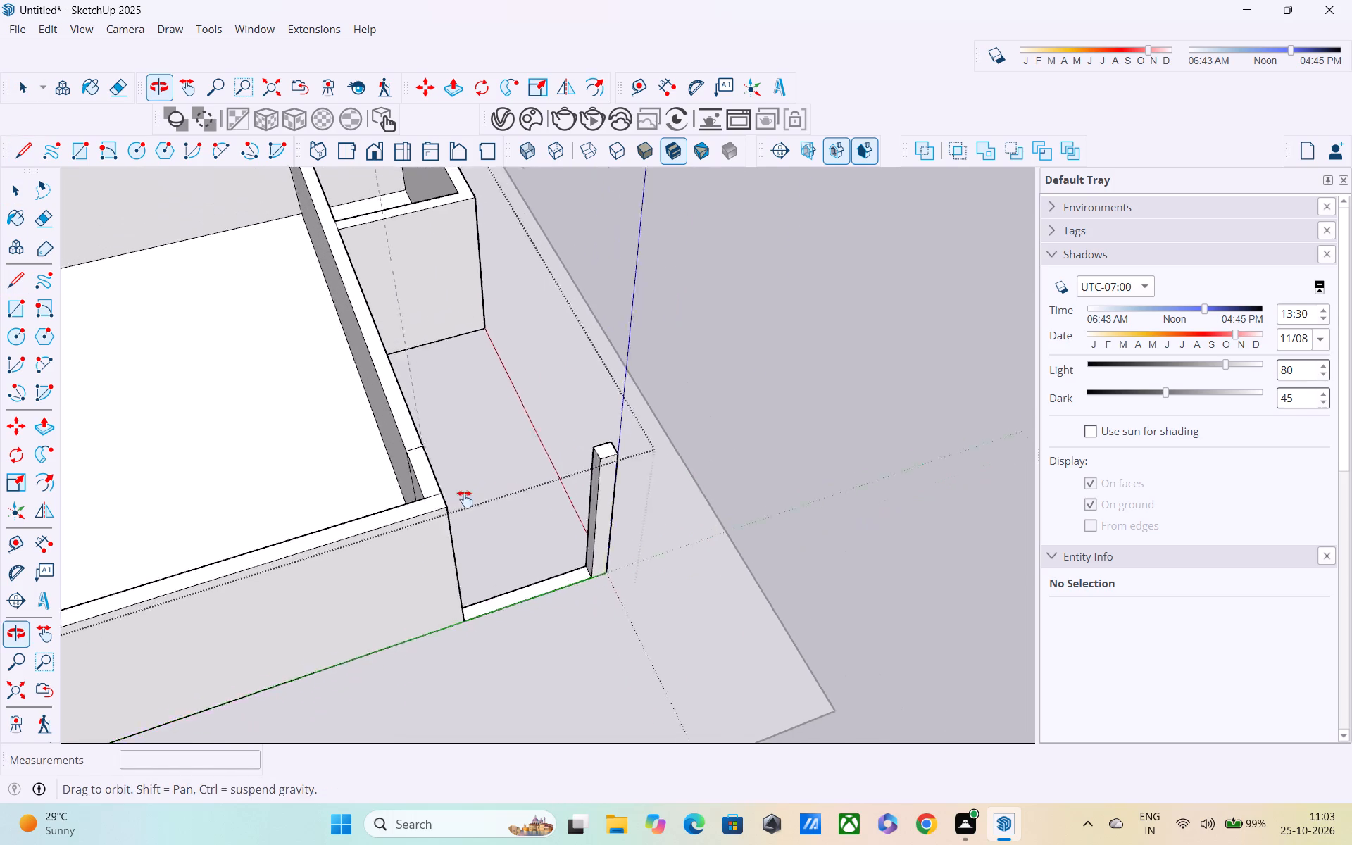
middle_click_drag(465, 499, 613, 449, "shift")
scroll(607, 444, "down", 5)
middle_click_drag(587, 485, 790, 510)
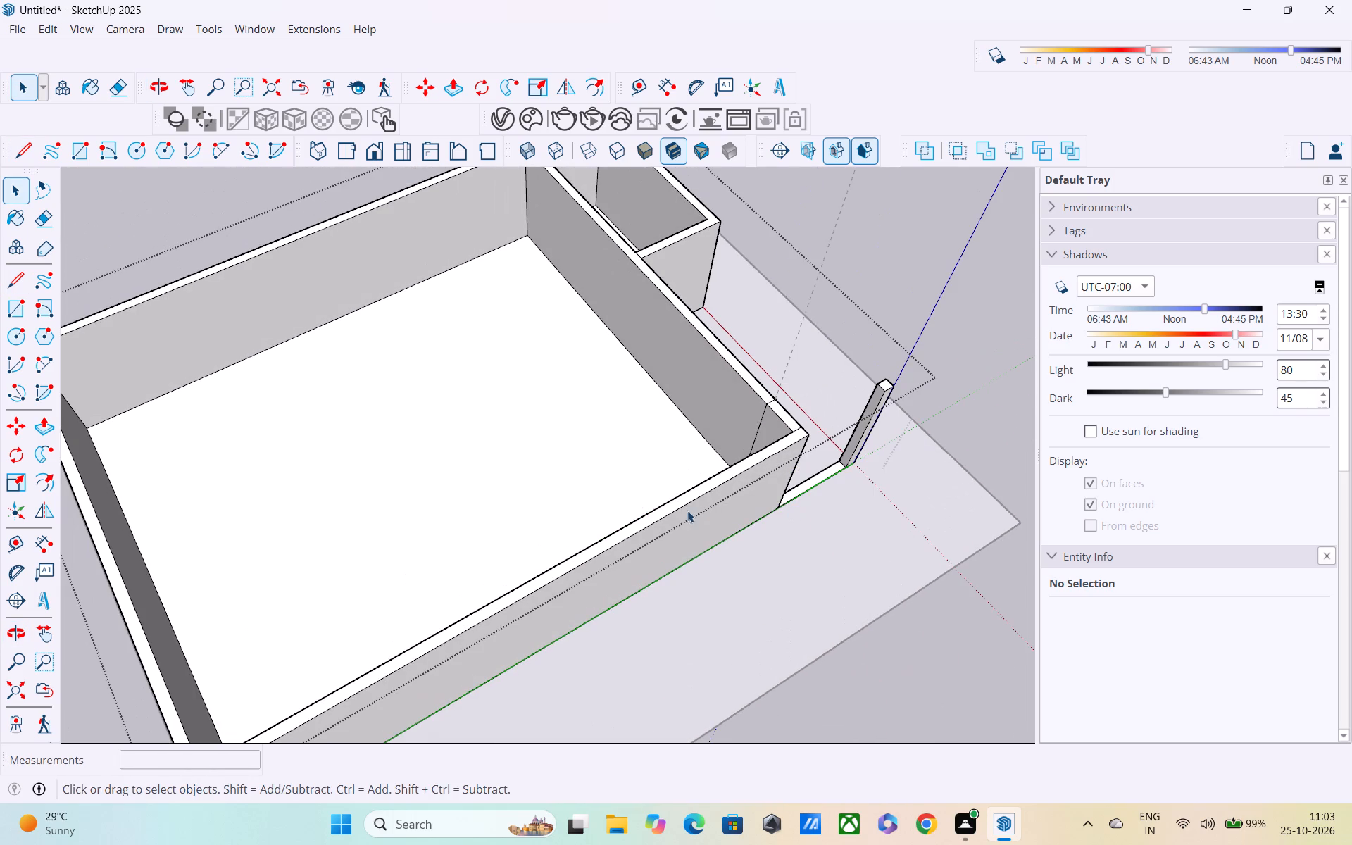
key("p")
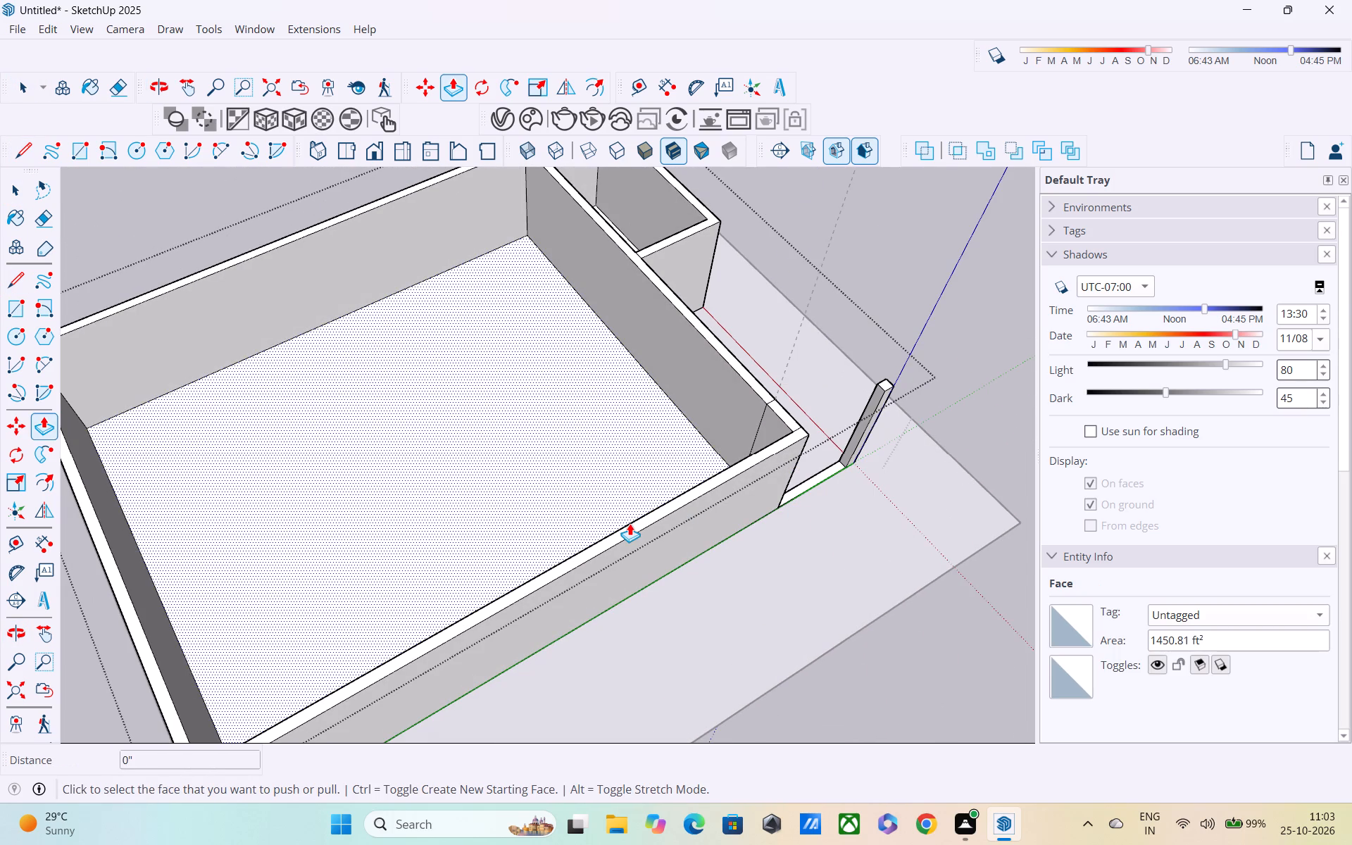
middle_click_drag(635, 530, 760, 459, "shift")
key("space")
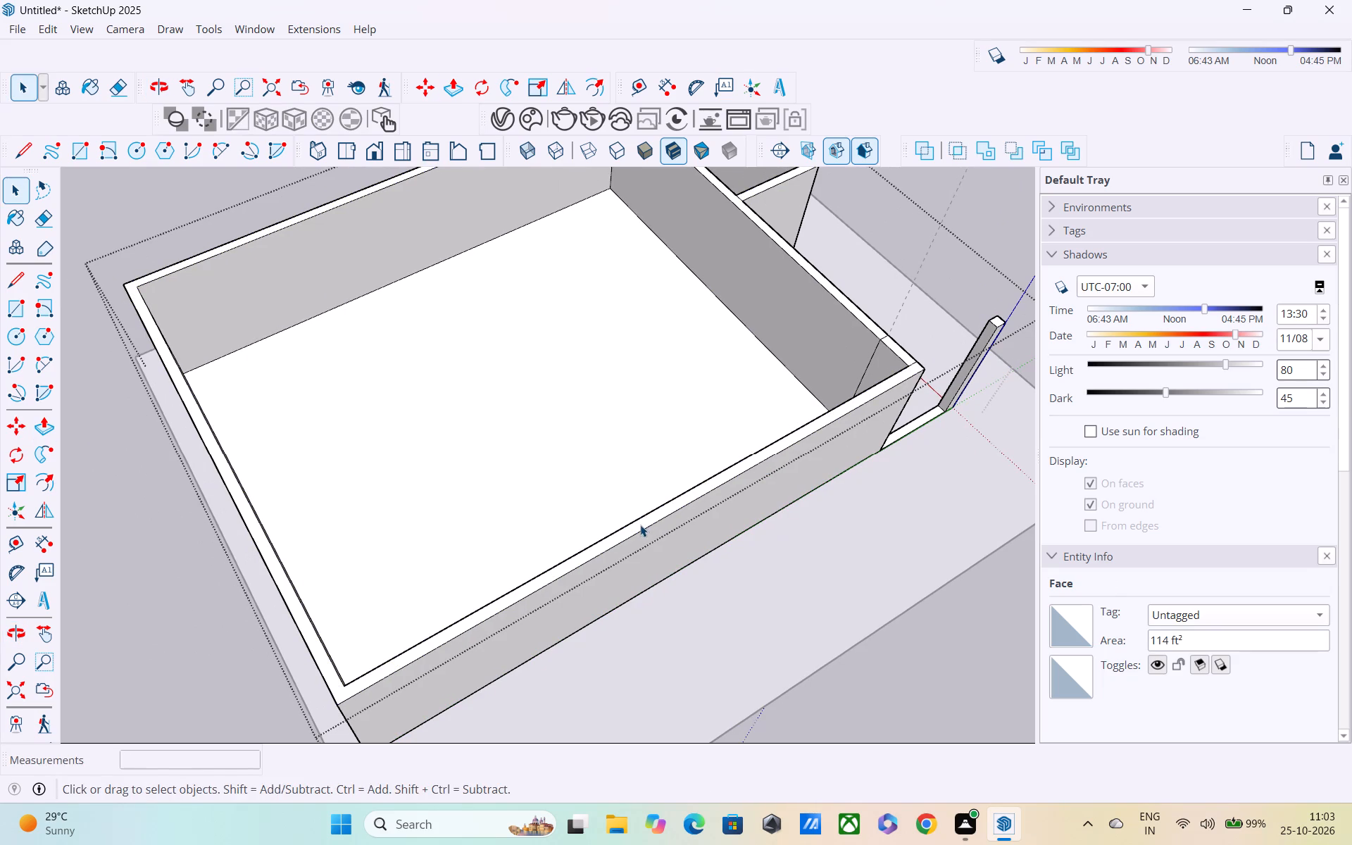
key("l")
left_click(342, 680)
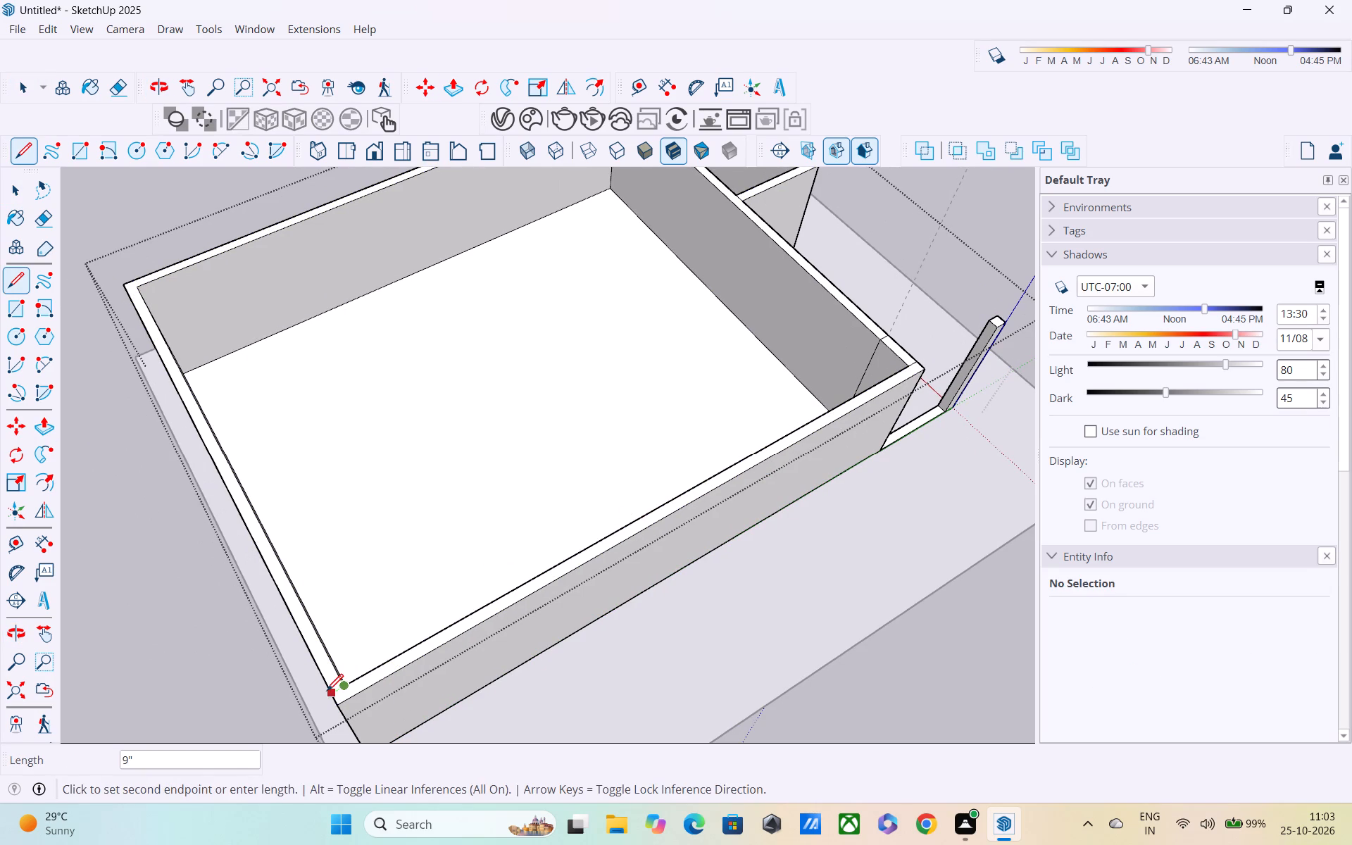
left_click(327, 692)
key("space")
Push the top face of the long post-side wall down 10' to the base to remove that wall.
key("p")
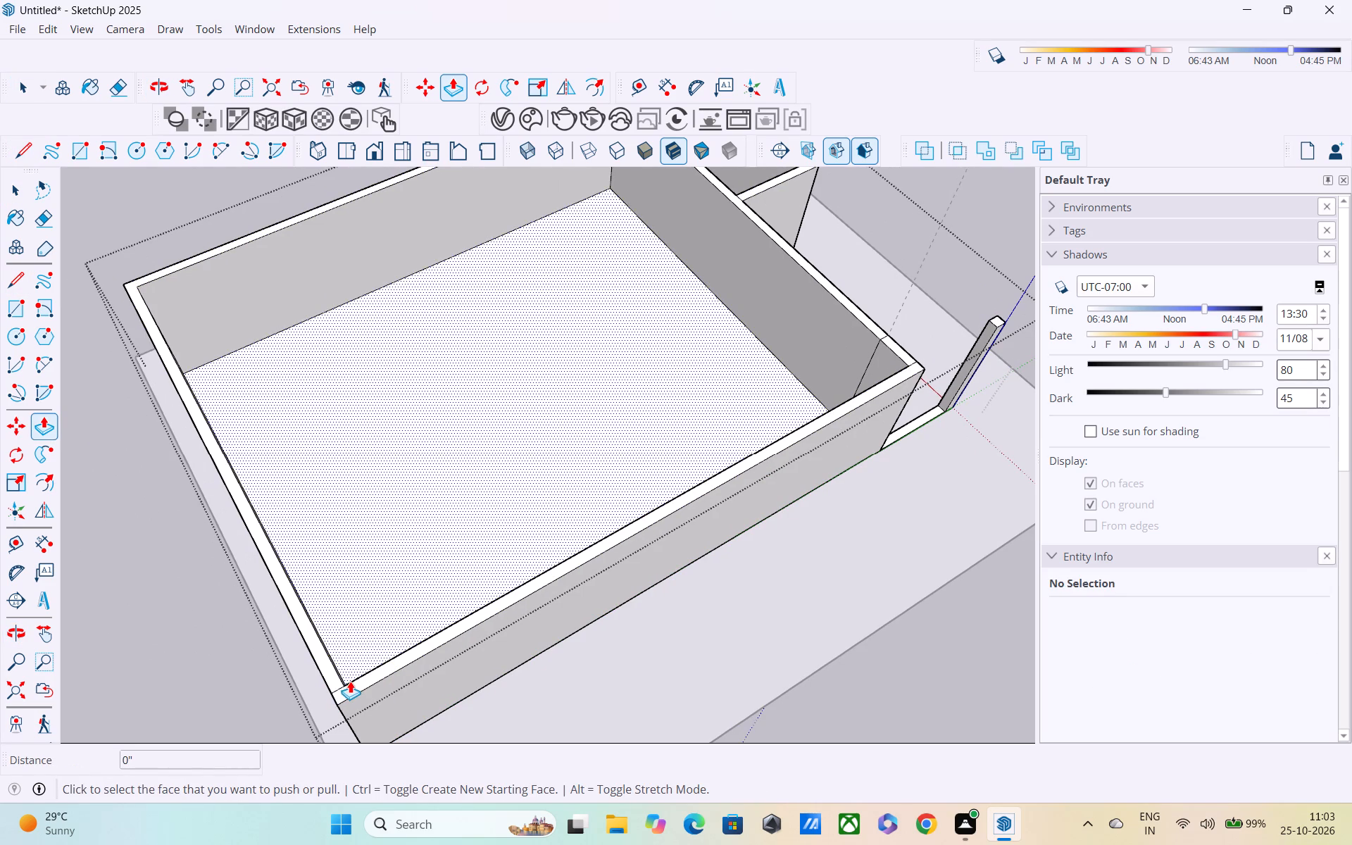
left_click(351, 684)
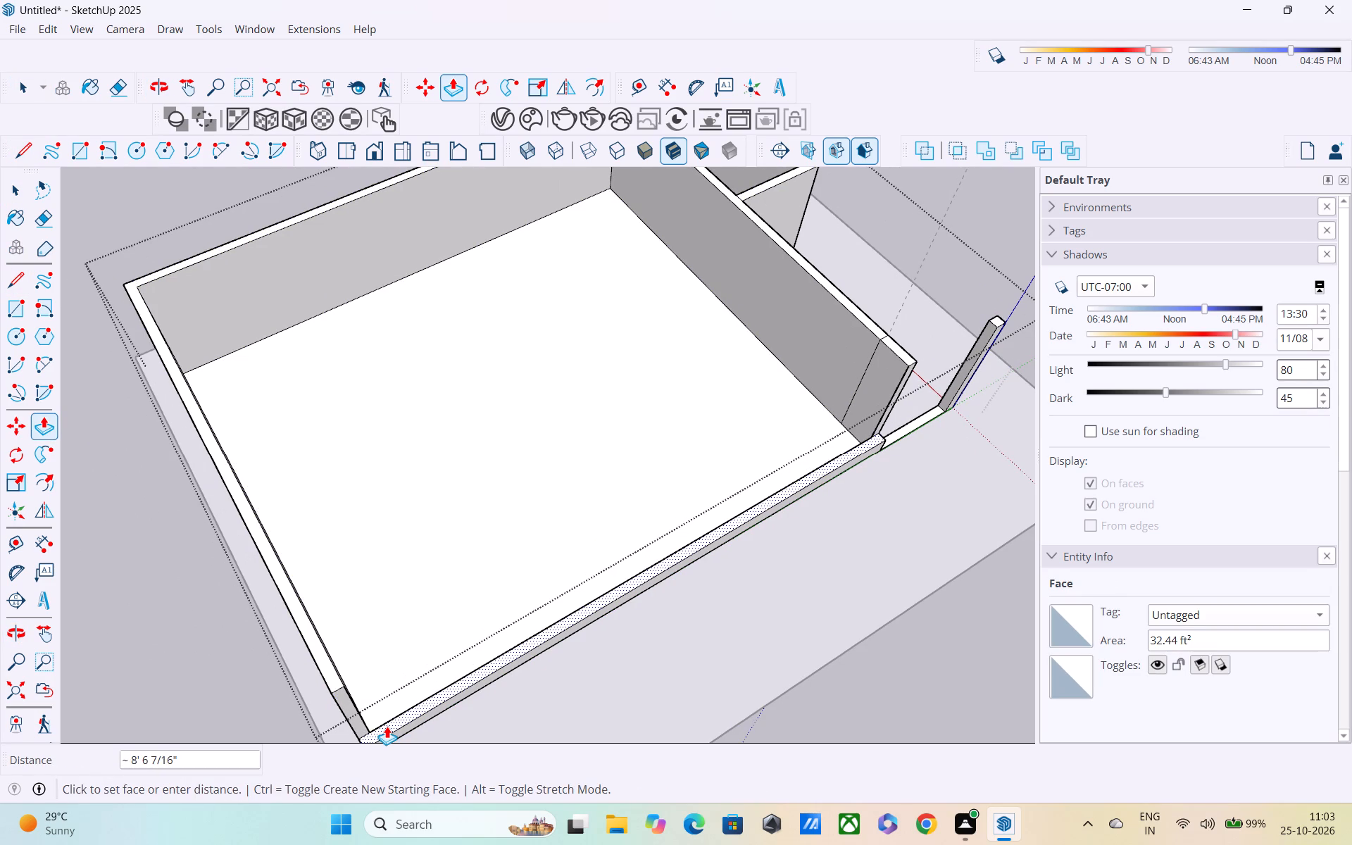
middle_click_drag(391, 722, 417, 639, "shift")
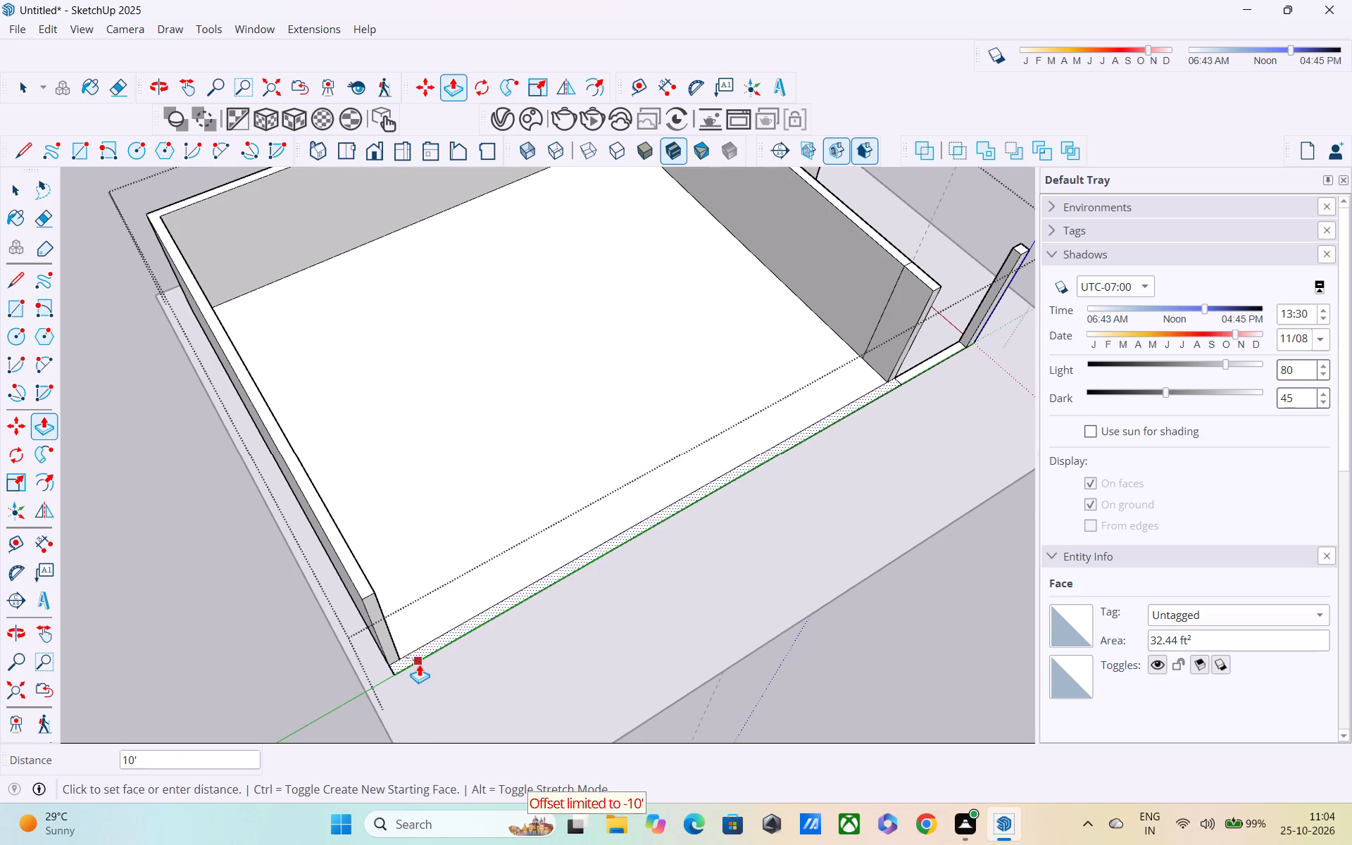
left_click(427, 673)
Place a guide 9" from the vertical line on the recessed front wall's outer face, on the side away from the post.
middle_click_drag(466, 678, 159, 749)
middle_click_drag(456, 529, 0, 582)
middle_click_drag(619, 525, 382, 487)
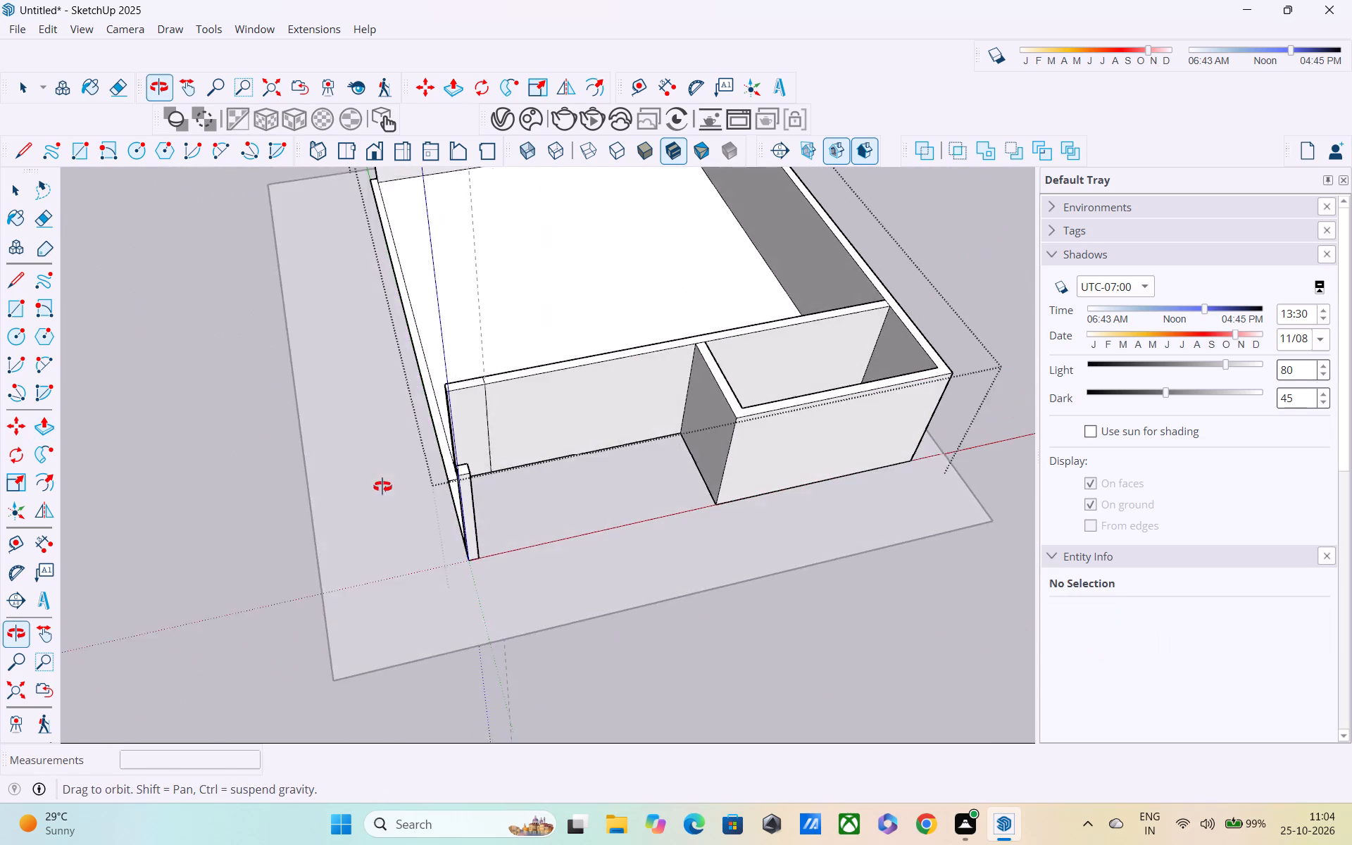
middle_click_drag(382, 487, 380, 480)
middle_click_drag(459, 464, 508, 606, "shift")
middle_click_drag(538, 480, 467, 432)
scroll(568, 469, "up", 2)
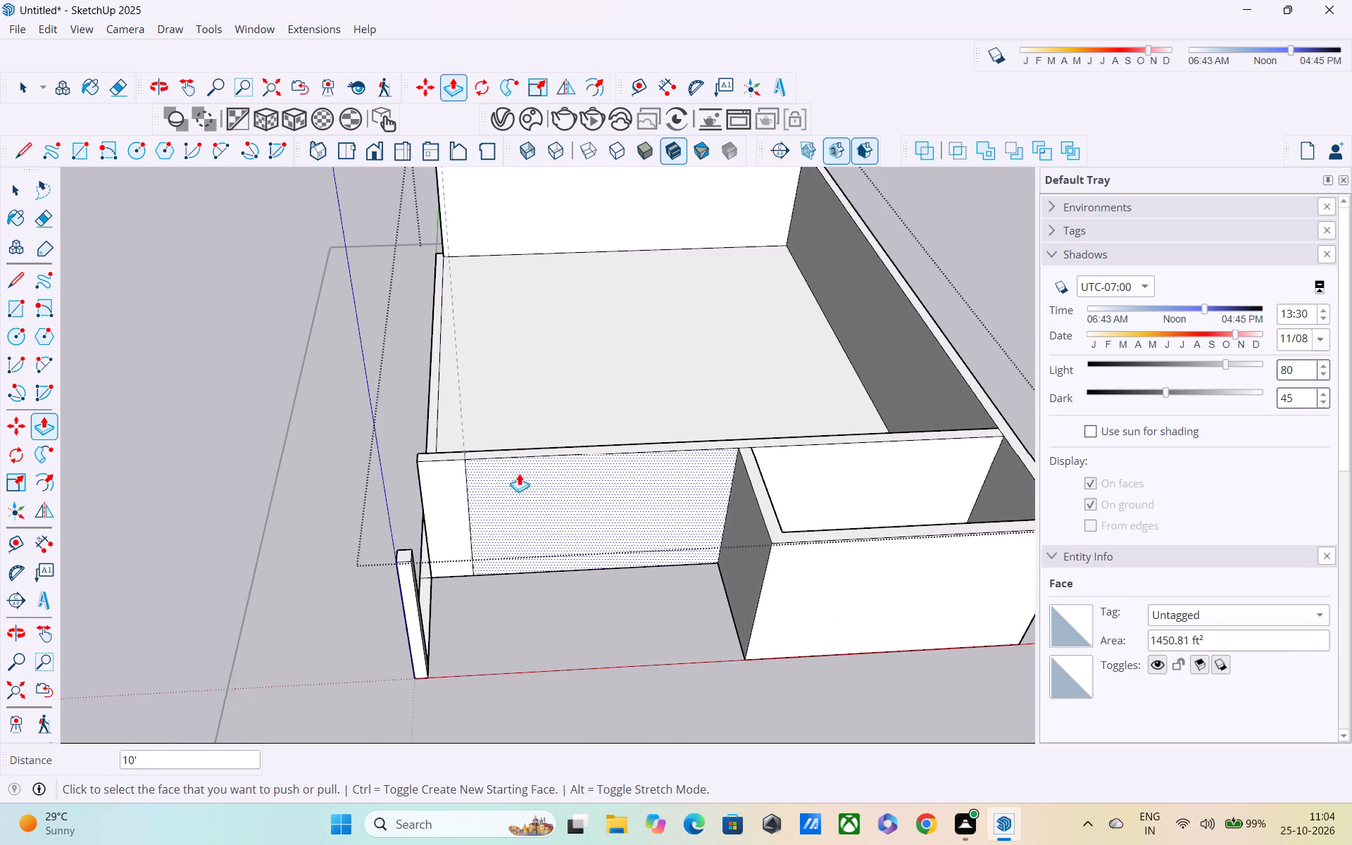
middle_click_drag(515, 504, 506, 462)
key("space")
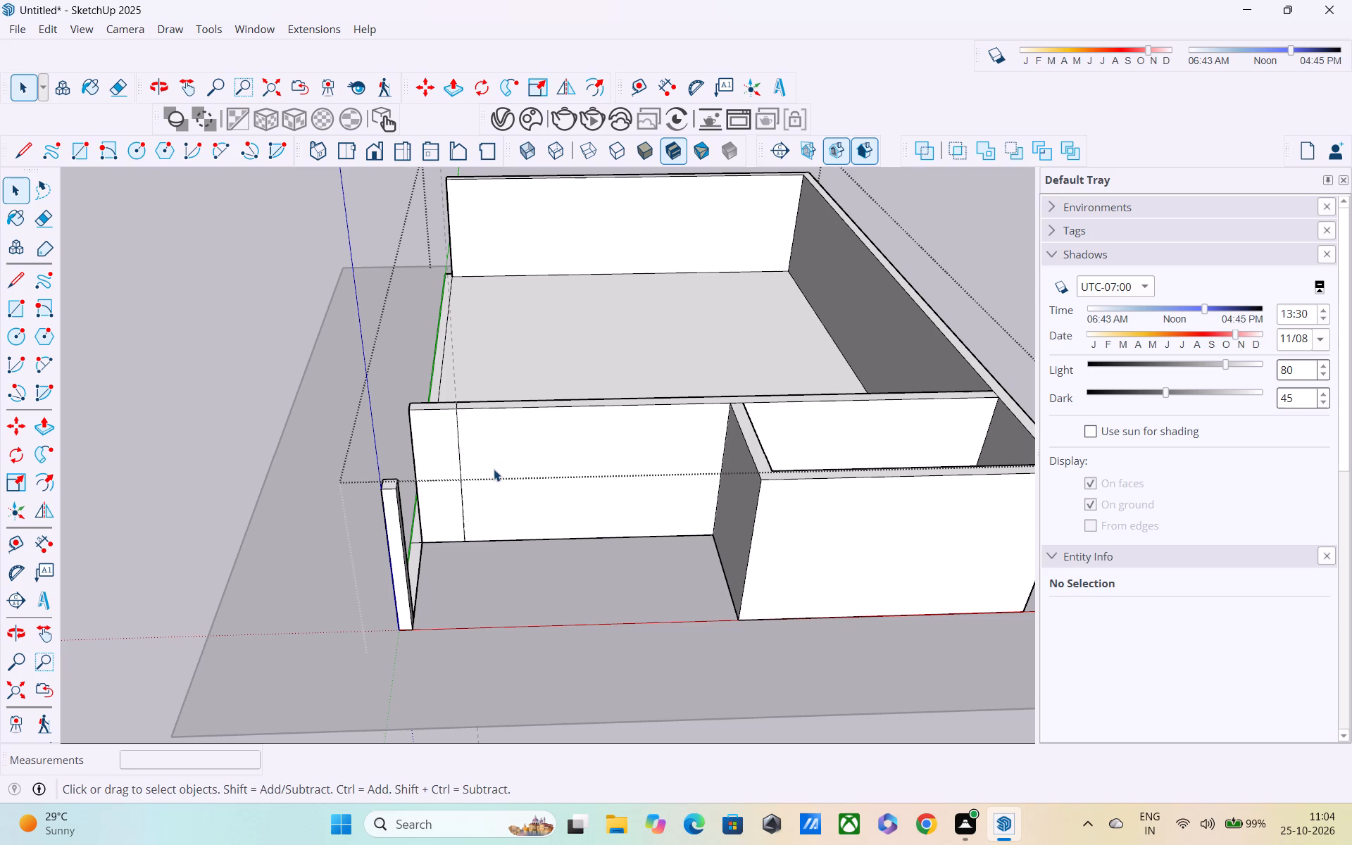
key("t")
left_click(461, 454)
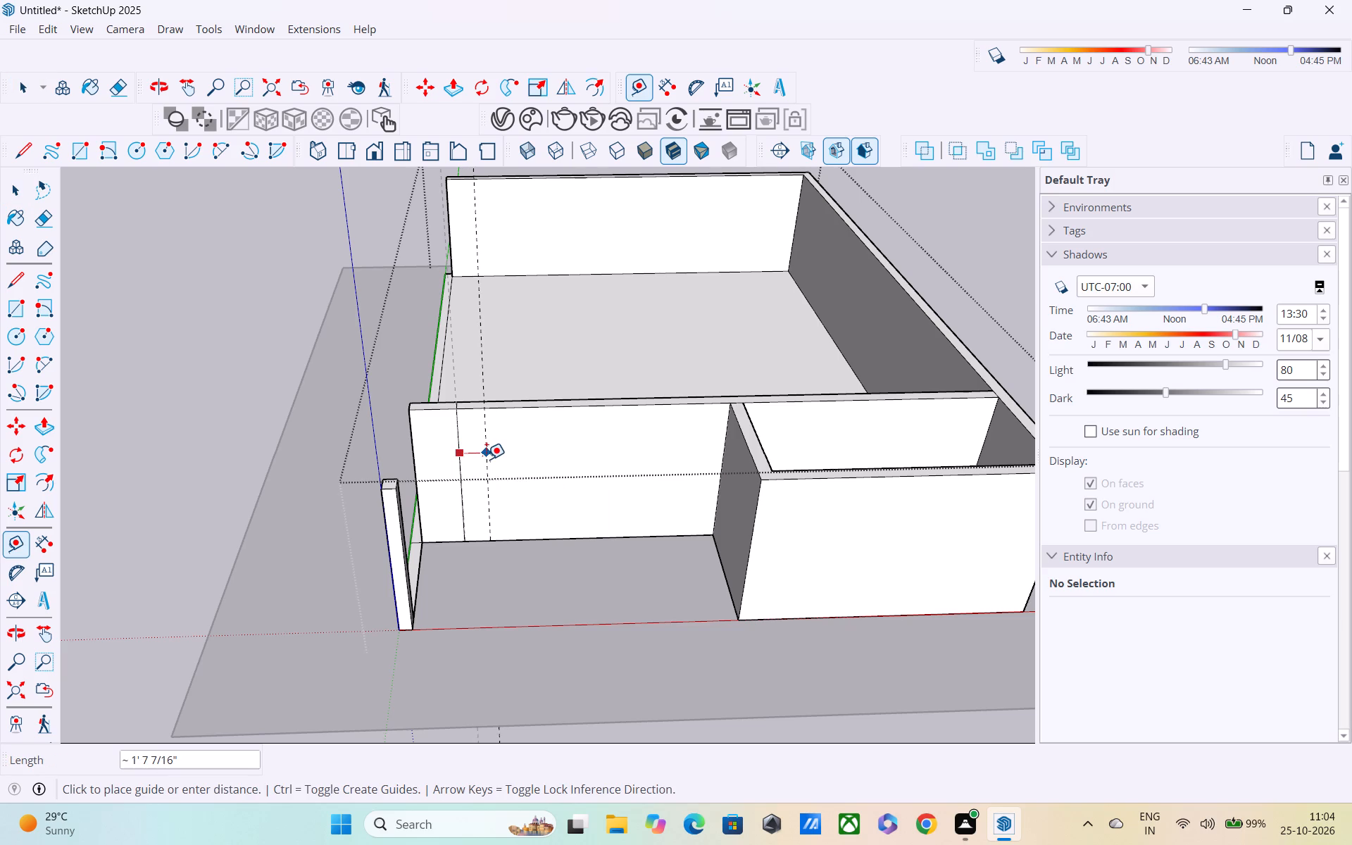
type("9\"'")
key("BackSpace")
key("shift+quotedbl")
key("BackSpace")
key("Return")
Draw a 10' vertical line along the new guide on the recessed front wall, from floor to wall top.
key("l")
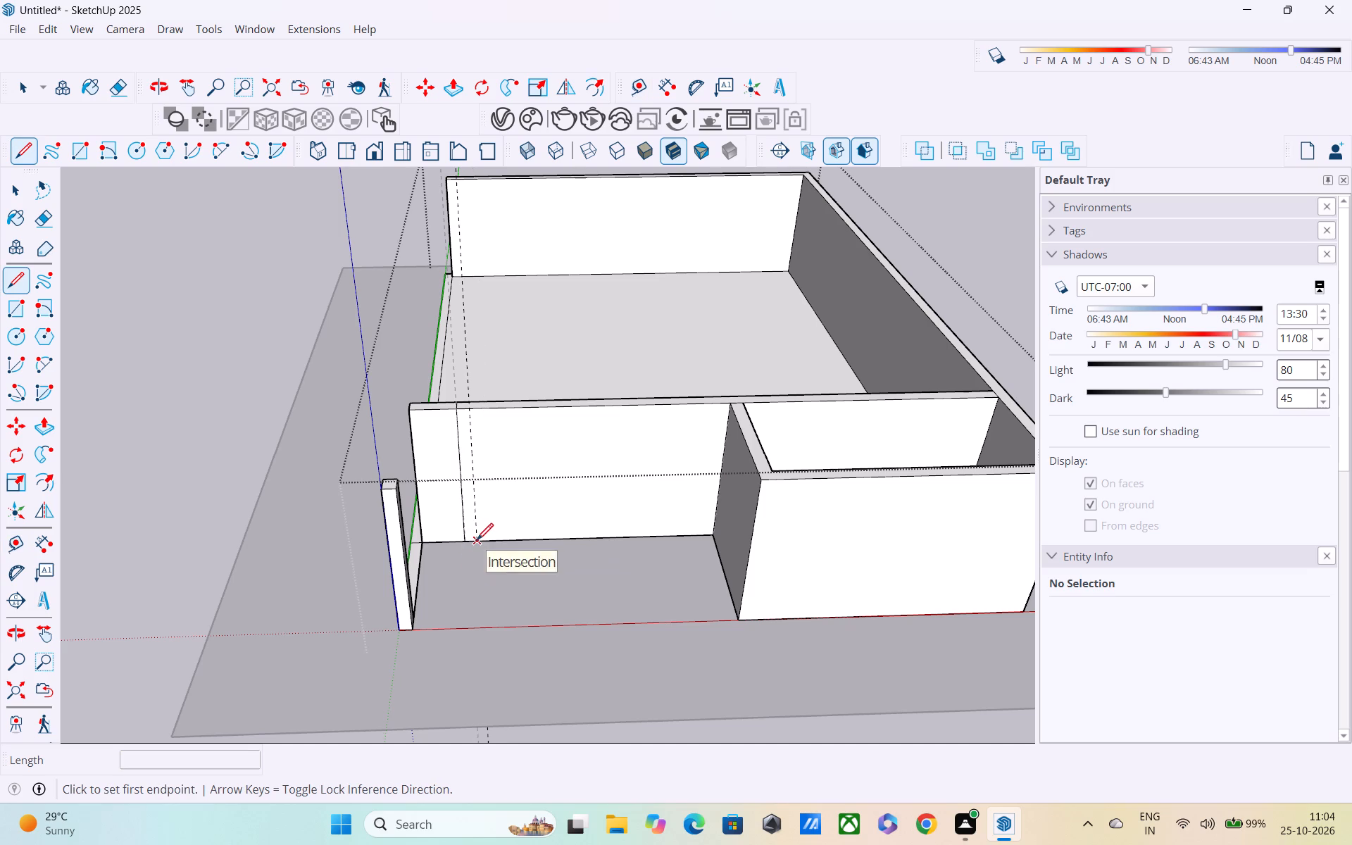
left_click(477, 542)
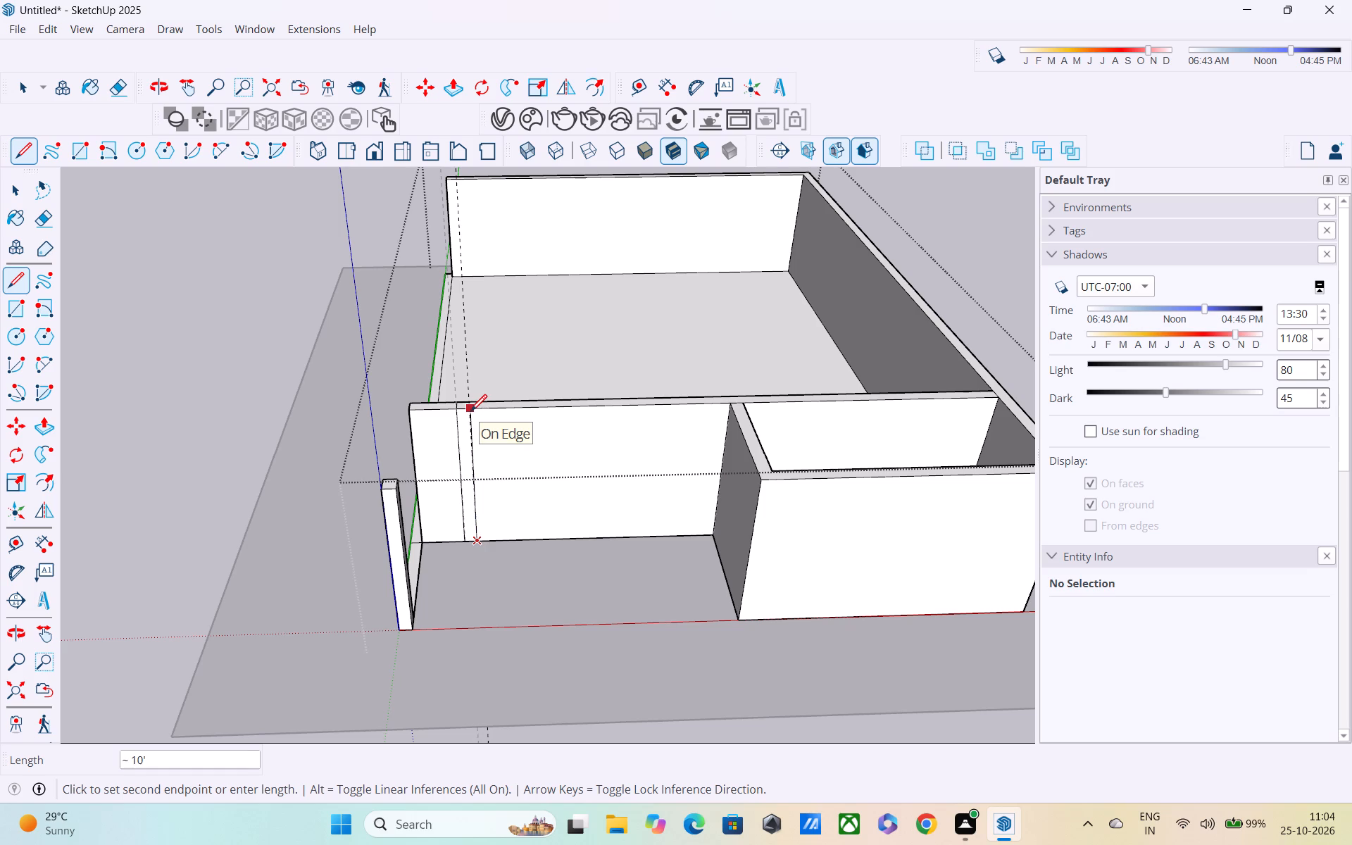
scroll(471, 413, "up", 8)
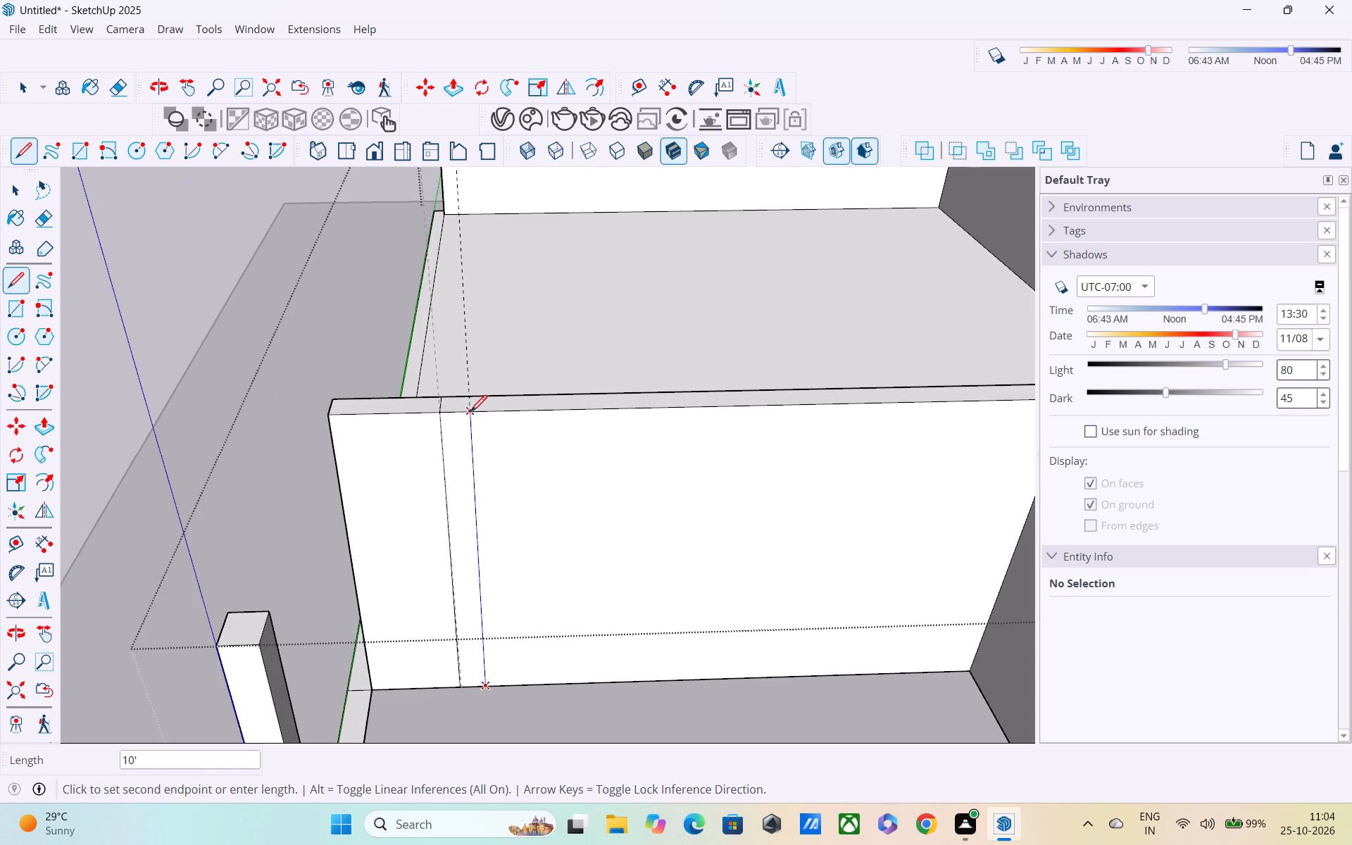
left_click(470, 413)
Draw a 9" line across the recessed front wall's top, from the end of the new vertical line to the opposite edge.
scroll(478, 390, "up", 1)
middle_click_drag(477, 390, 444, 413)
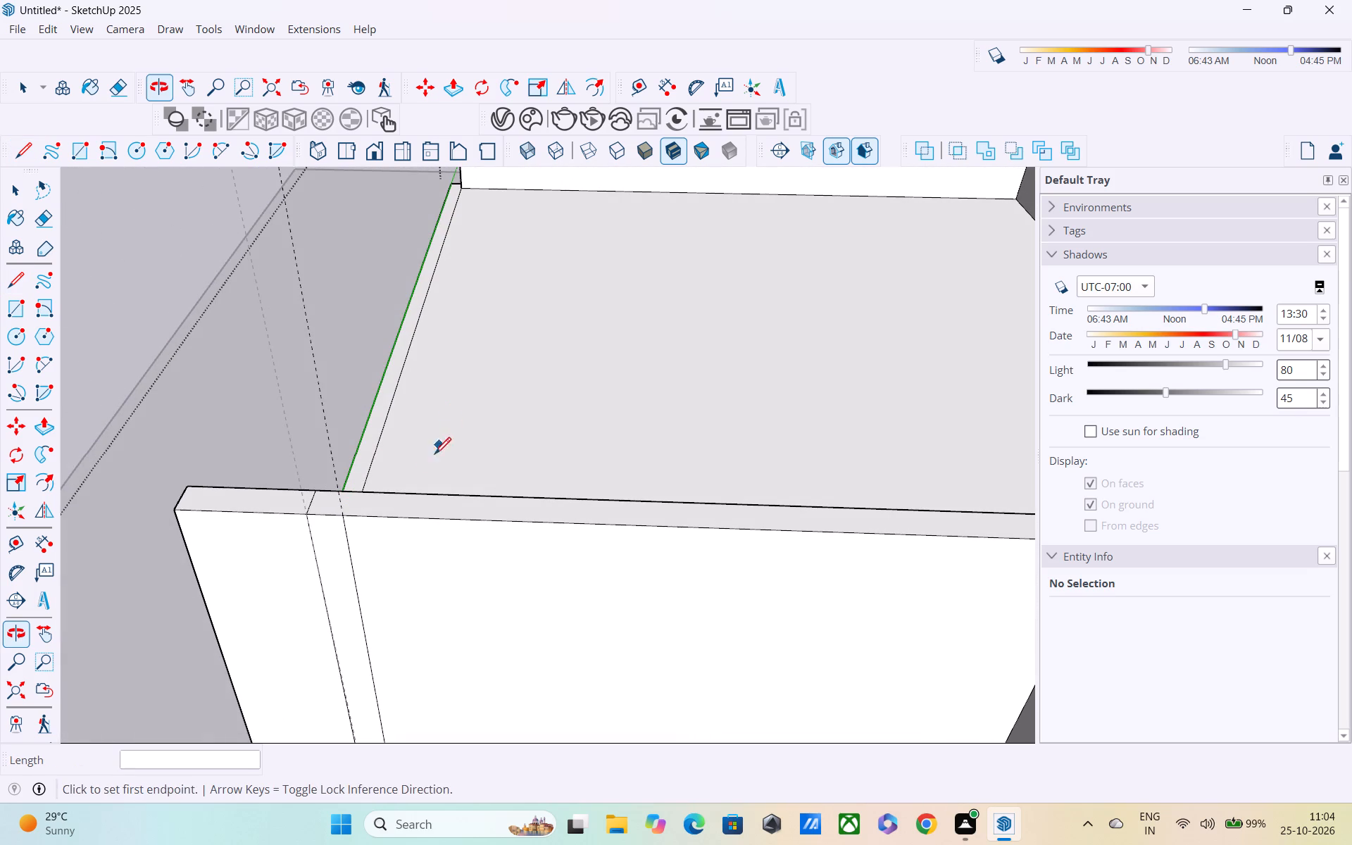
middle_click_drag(413, 475, 553, 444)
scroll(553, 444, "down", 1)
middle_click_drag(555, 482, 313, 531)
scroll(302, 531, "up", 1)
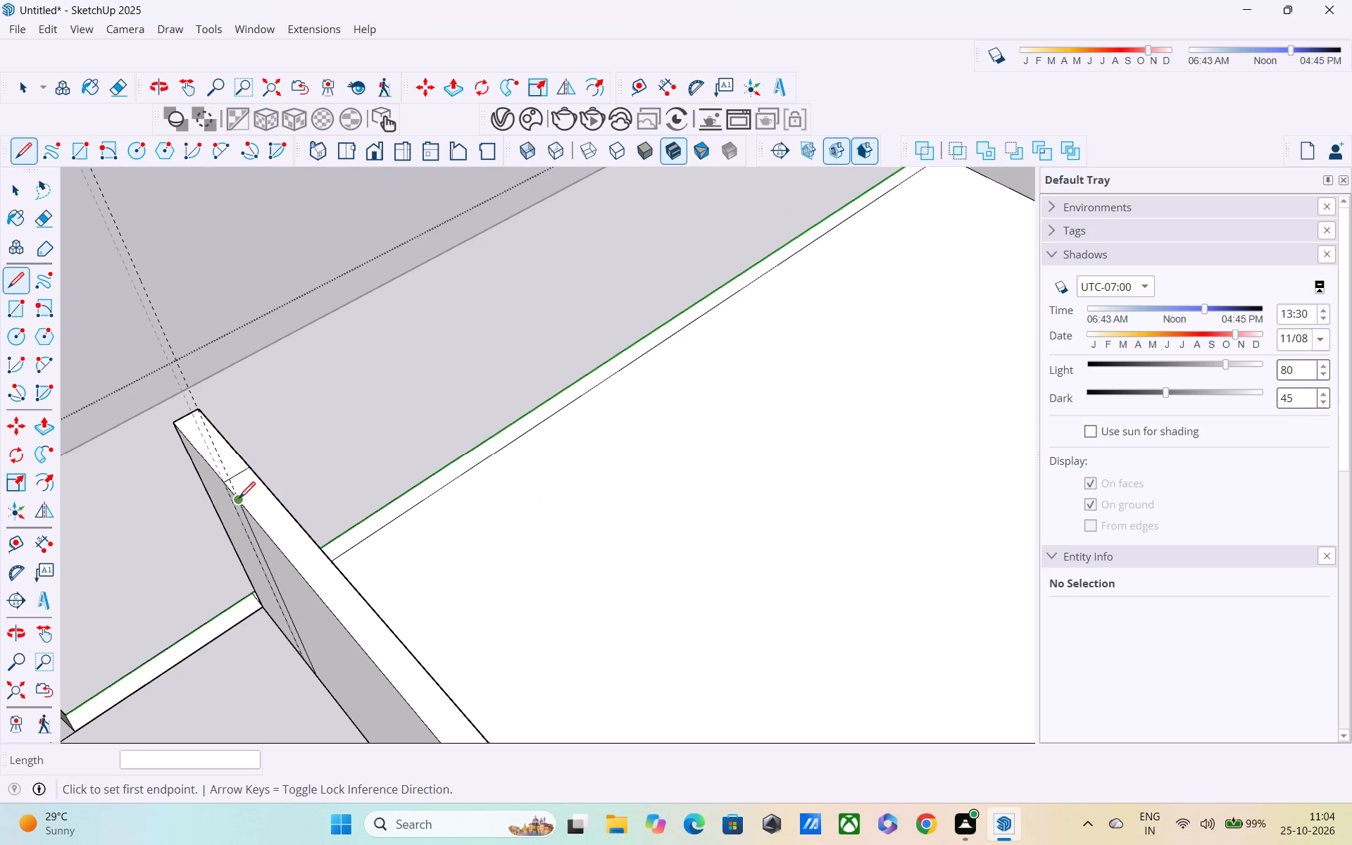
left_click(247, 500)
left_click(272, 484)
Push the recessed front wall's post-side end face back about 2' 8 9/16" to the nearest vertical line.
middle_click_drag(263, 511, 706, 375)
scroll(689, 427, "down", 4)
middle_click_drag(582, 566, 941, 520)
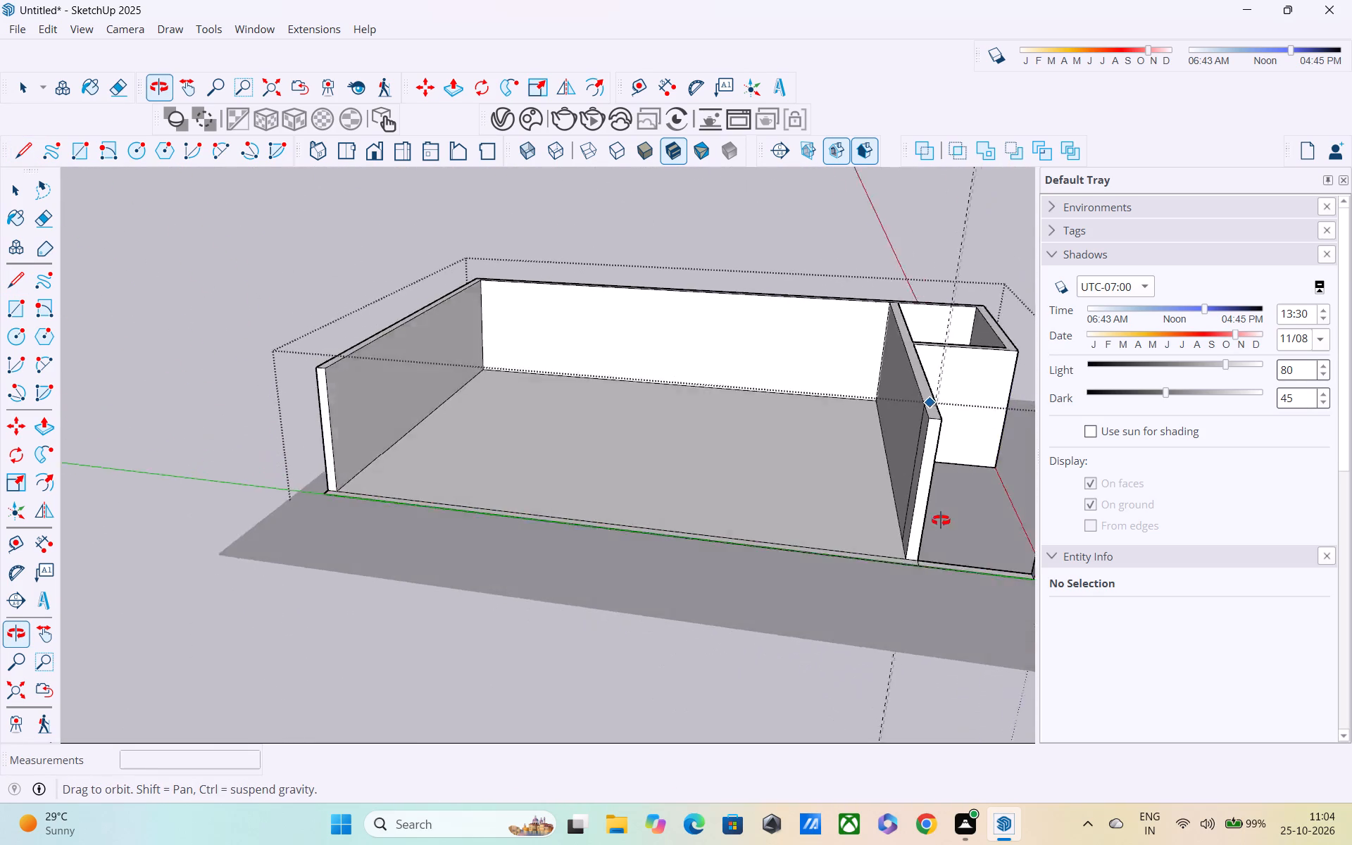
middle_click_drag(941, 520, 758, 524)
key("p")
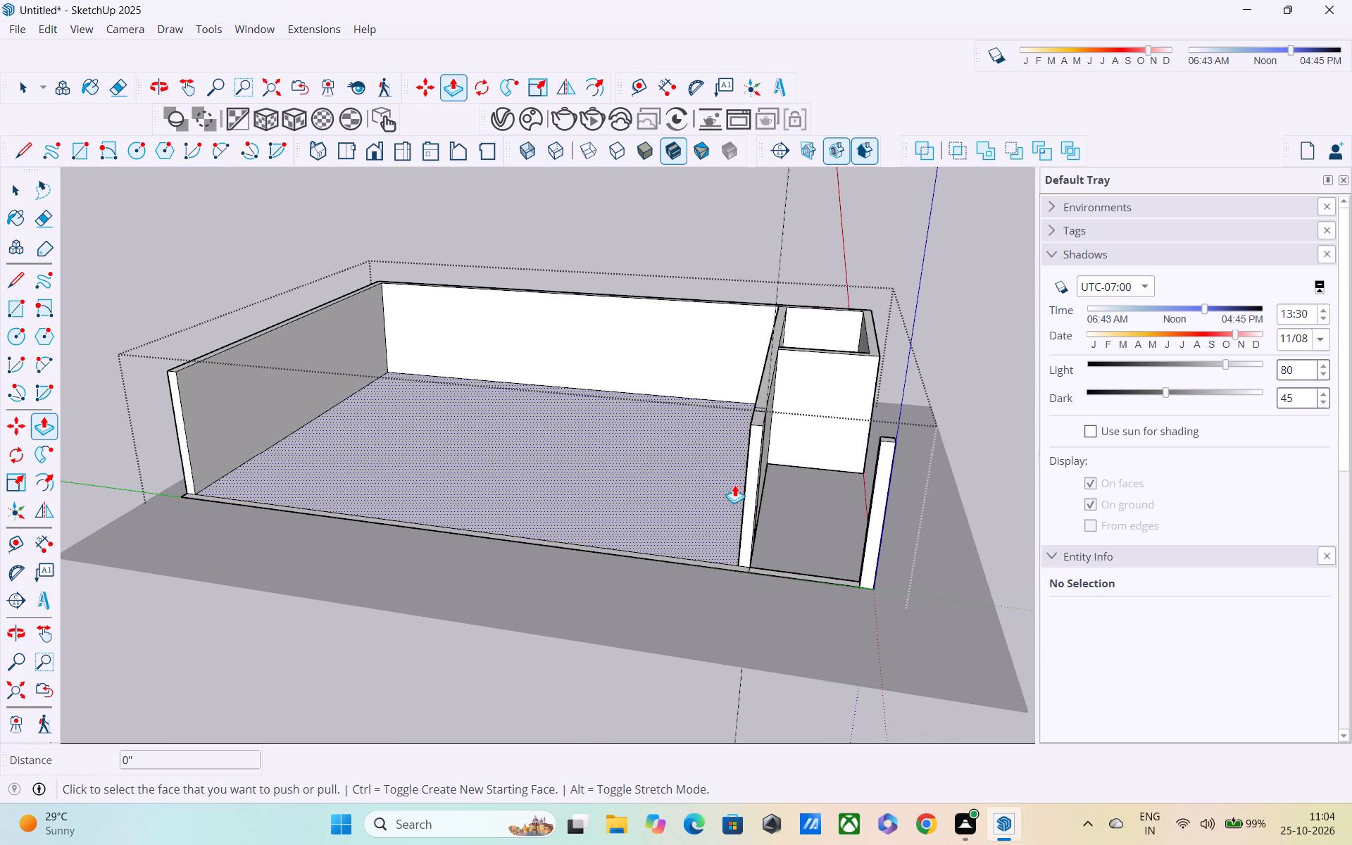
left_click(748, 496)
middle_click_drag(749, 465, 408, 476)
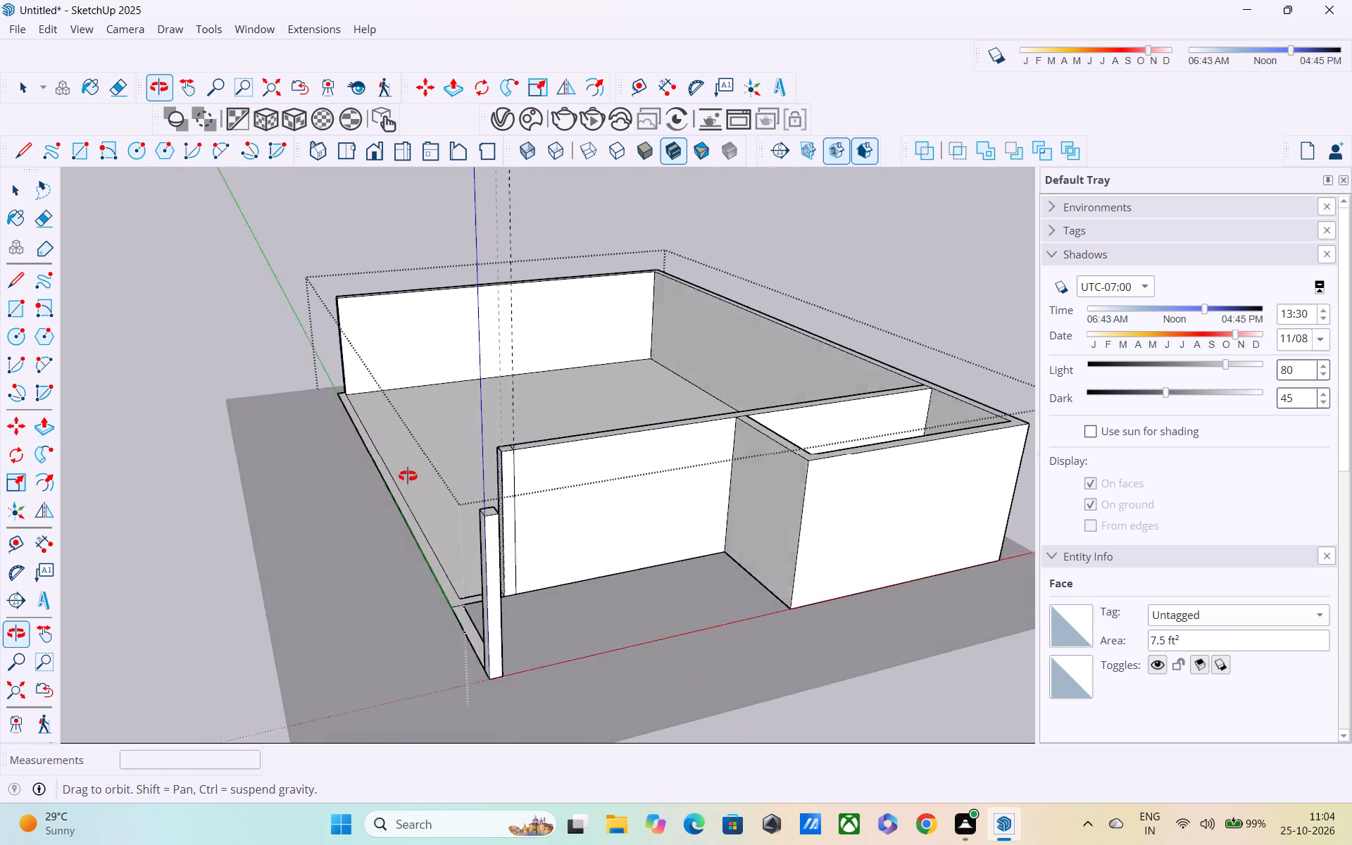
middle_click_drag(408, 476, 394, 479)
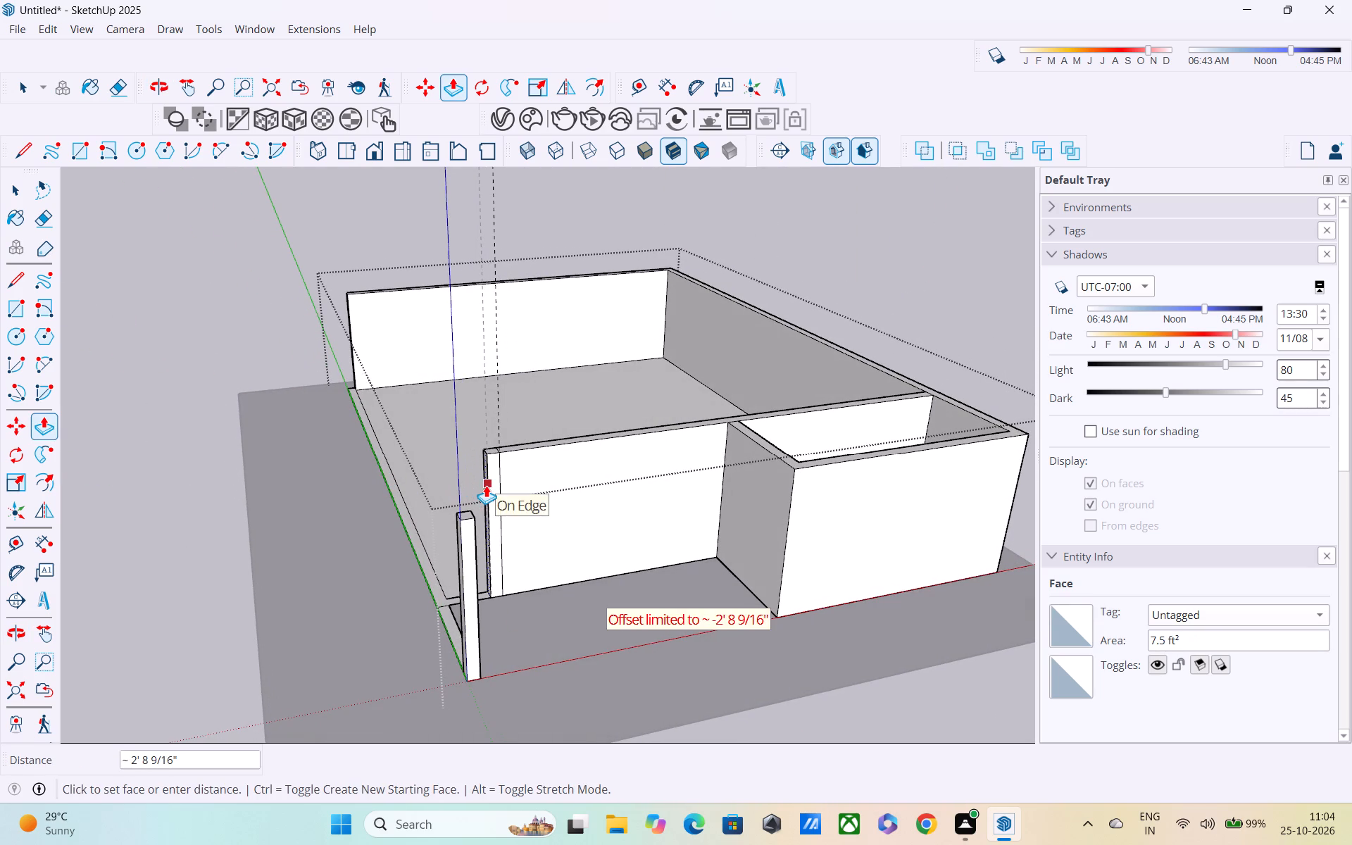
left_click(486, 485)
Draw a 10' vertical line down the recessed front wall's inner face, from the end of the 9" cross line to the floor.
middle_click_drag(515, 515, 1020, 559)
middle_click_drag(849, 451, 1019, 476)
key("l")
scroll(866, 363, "up", 2)
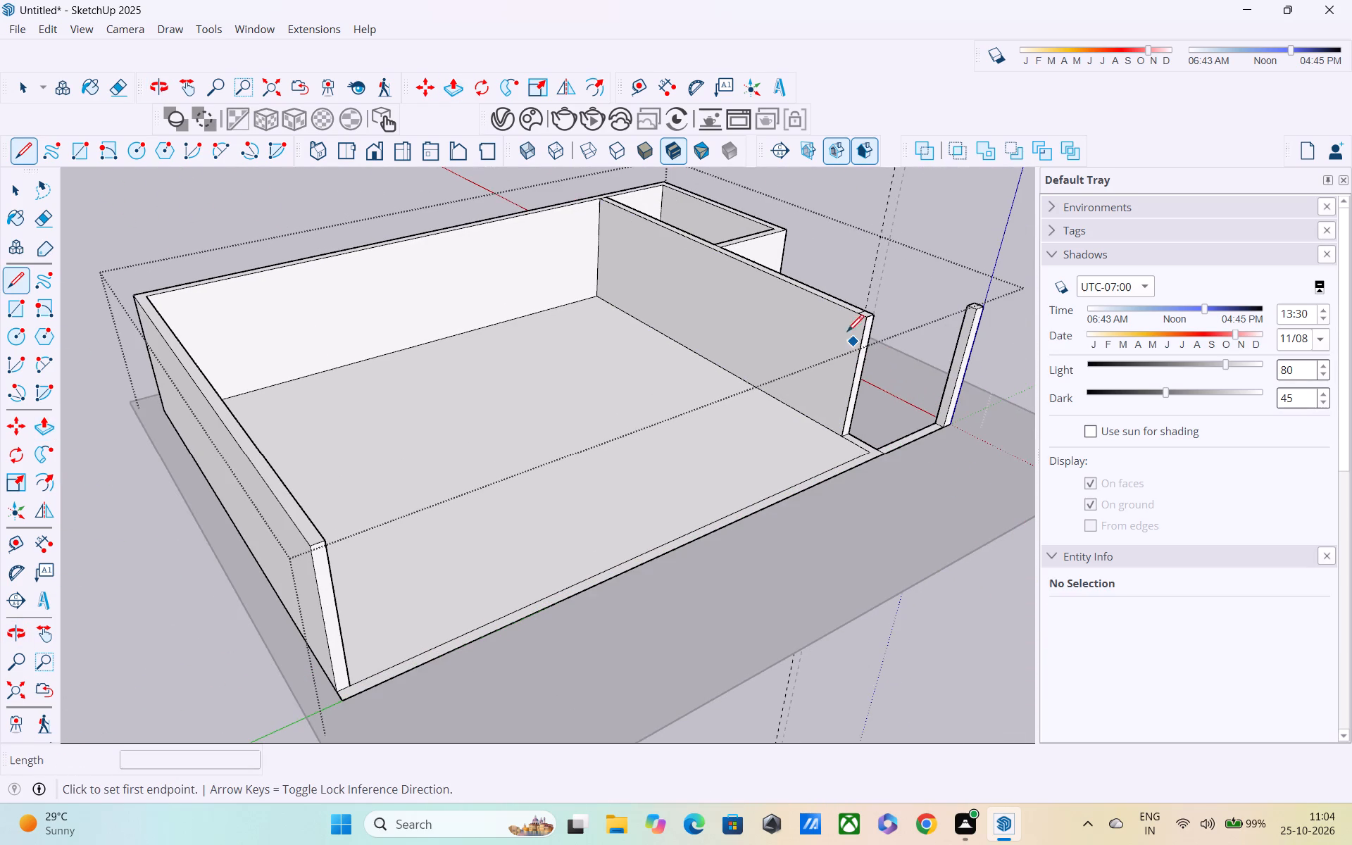
scroll(847, 317, "up", 3)
left_click(863, 313)
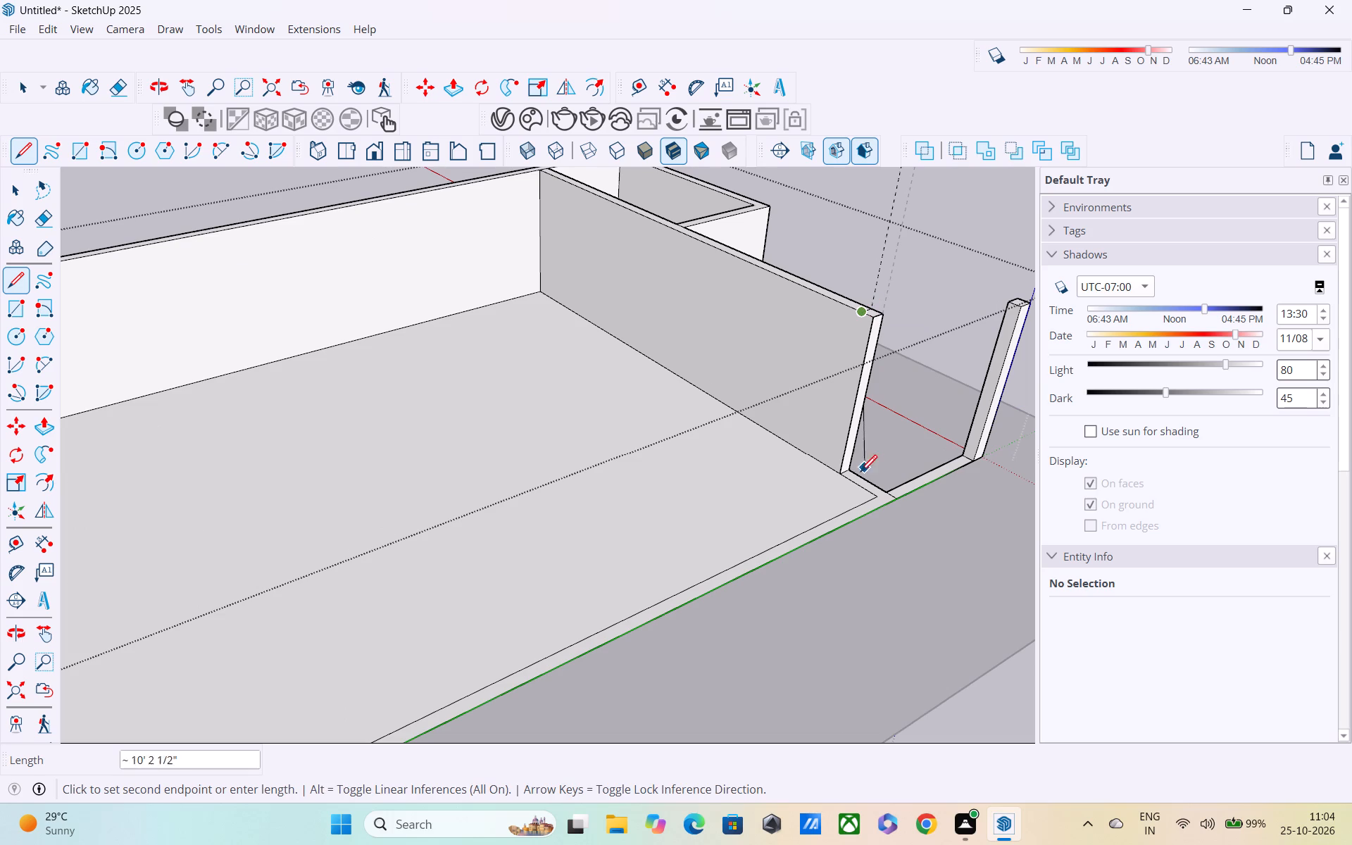
left_click(829, 471)
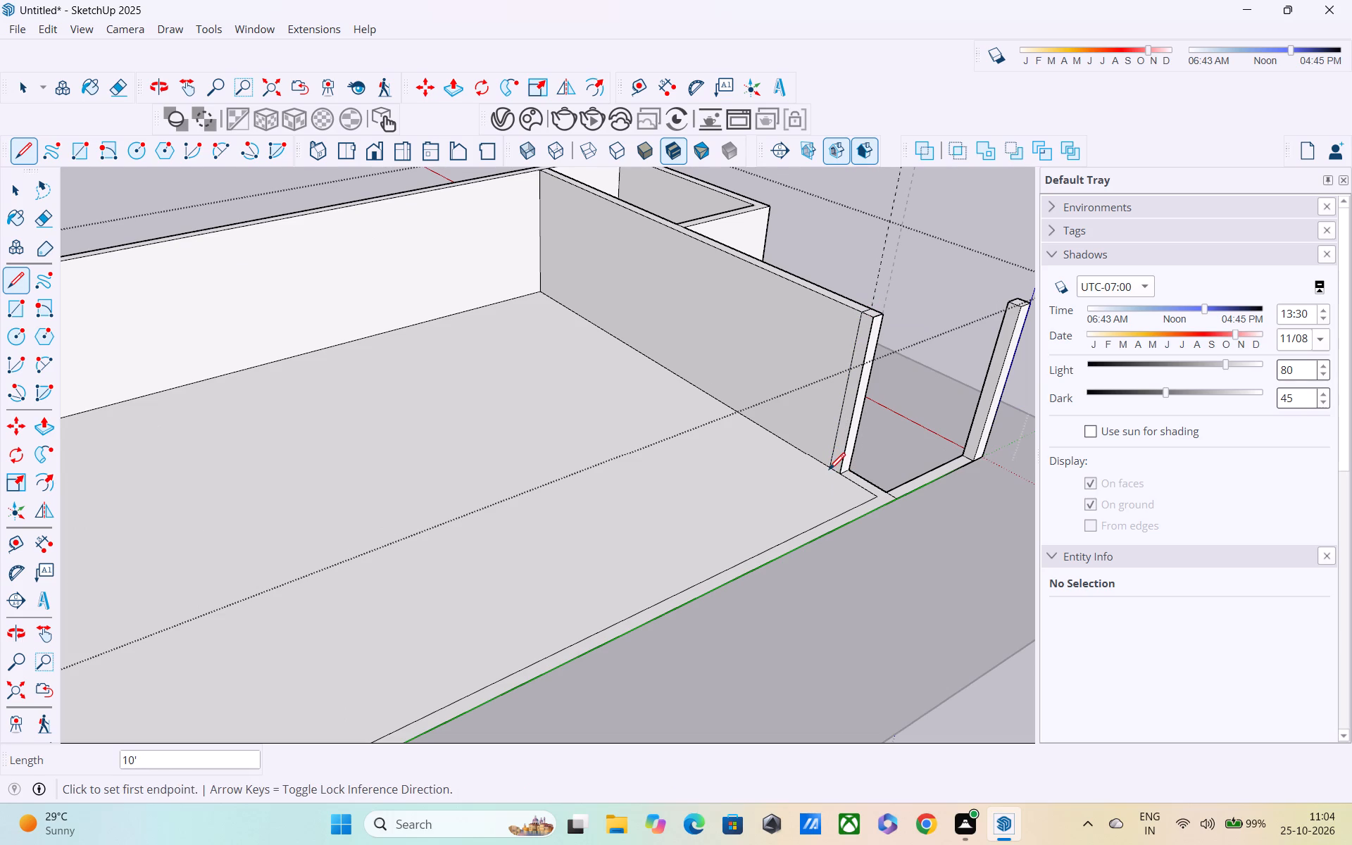
Pull the 9" wide strip at the end of the recessed wall's inner face 41' 9" to the rear wall, forming a long wall.
key("p")
left_click(837, 449)
scroll(143, 689, "down", 5)
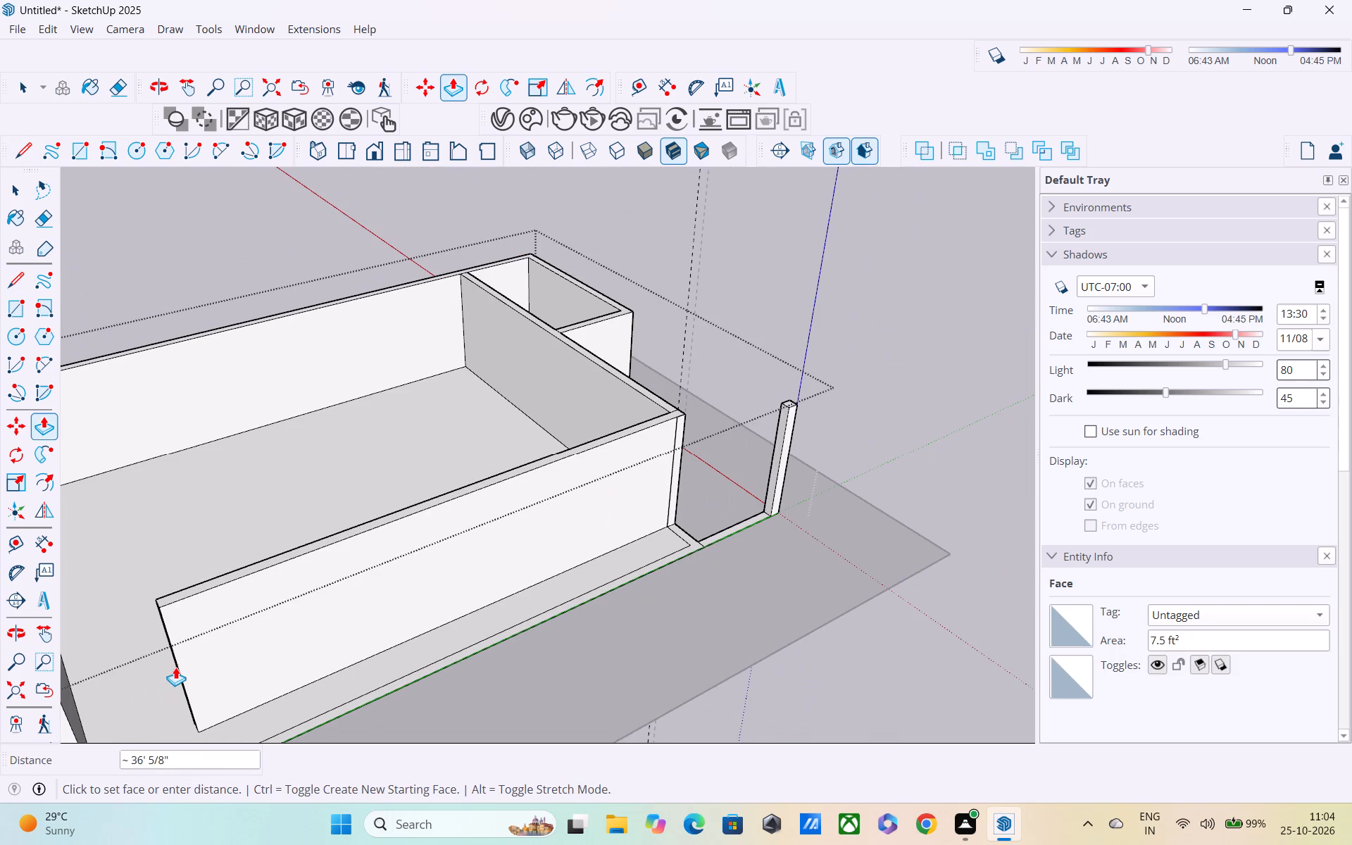
middle_click_drag(175, 667, 467, 594, "shift")
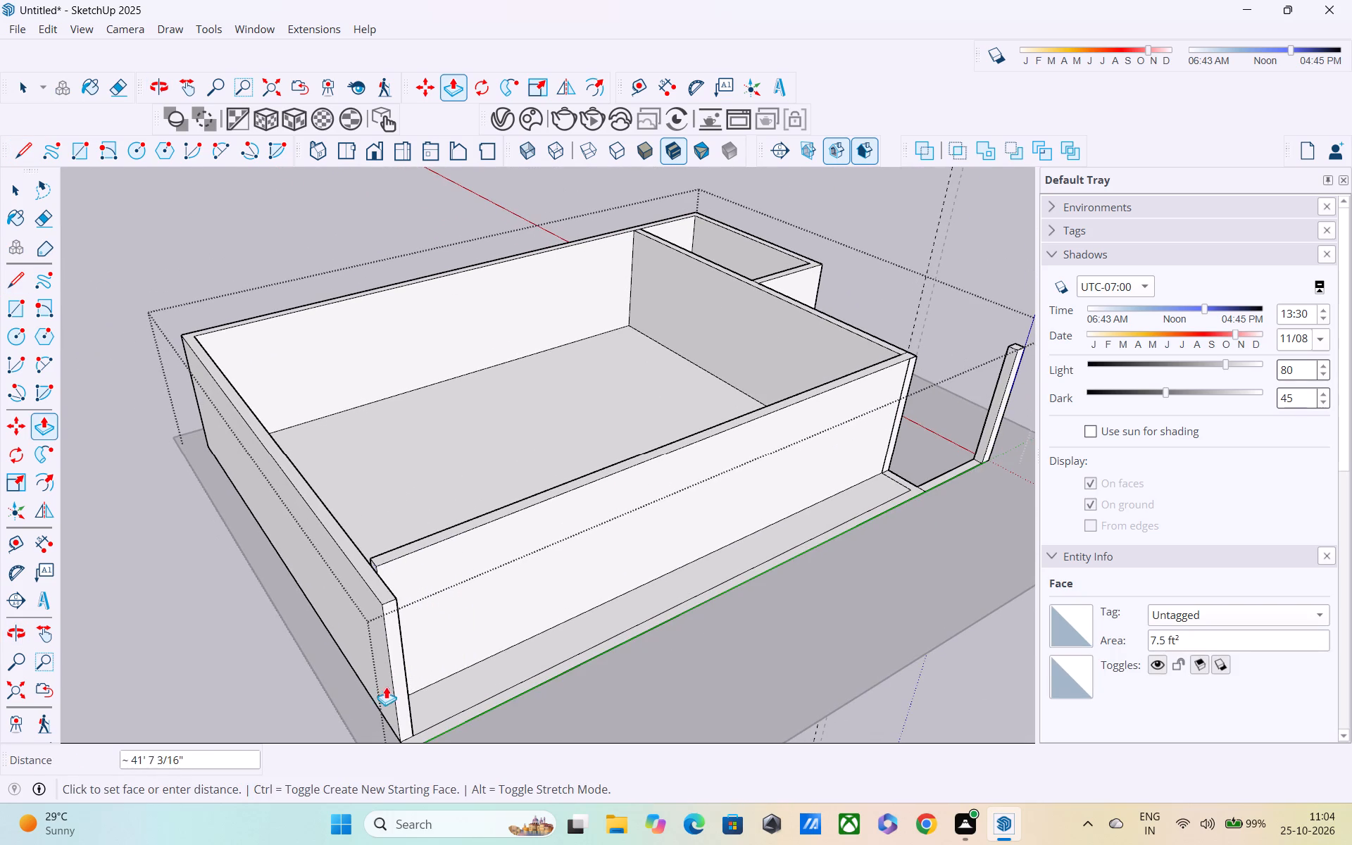
left_click(379, 693)
Push the rear wall's protruding end face back flush with the new long wall's outer face.
middle_click_drag(381, 672, 225, 611)
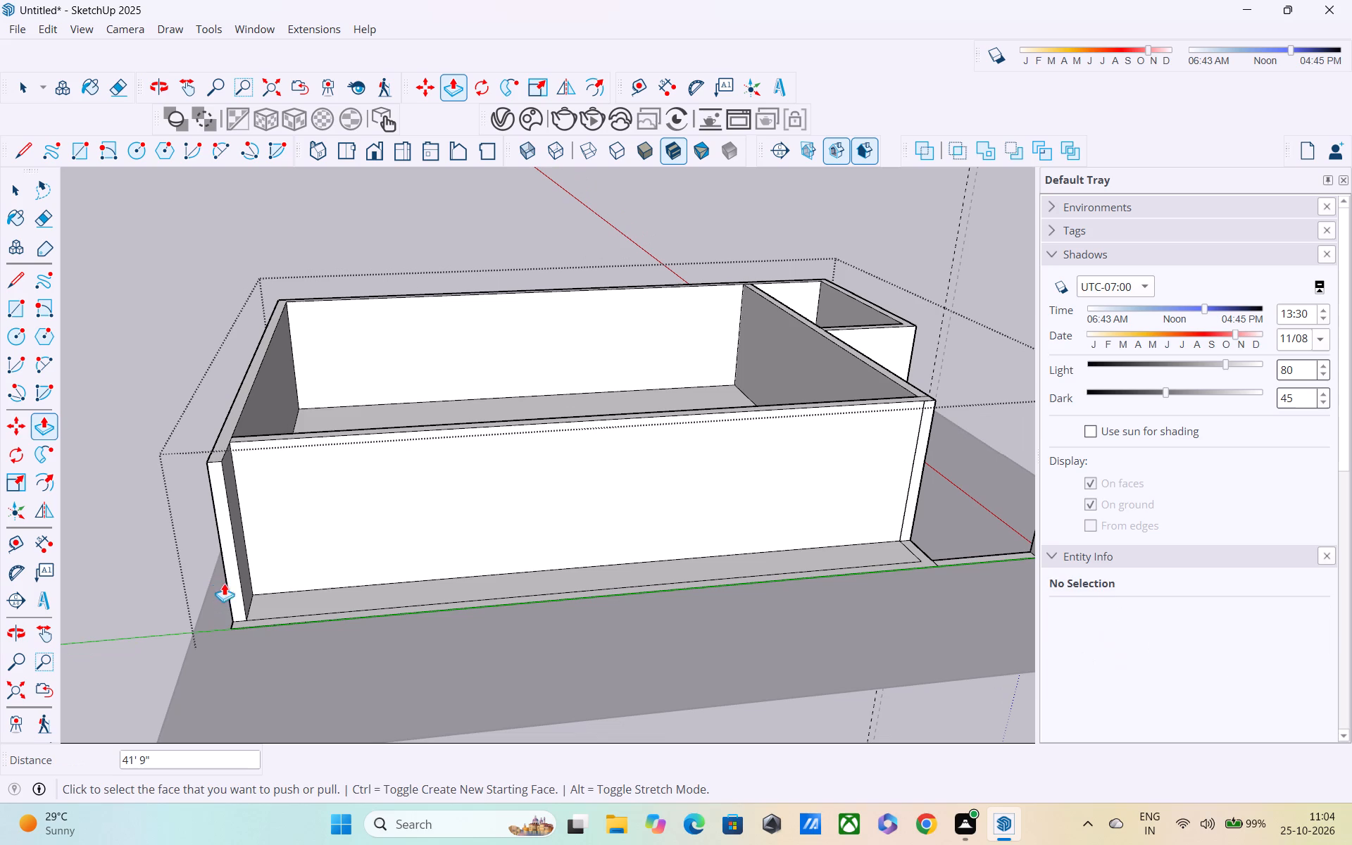
left_click(234, 595)
left_click(256, 546)
Erase the vertical seam between the rear wall's end and the new long wall's outer face.
scroll(340, 587, "down", 1)
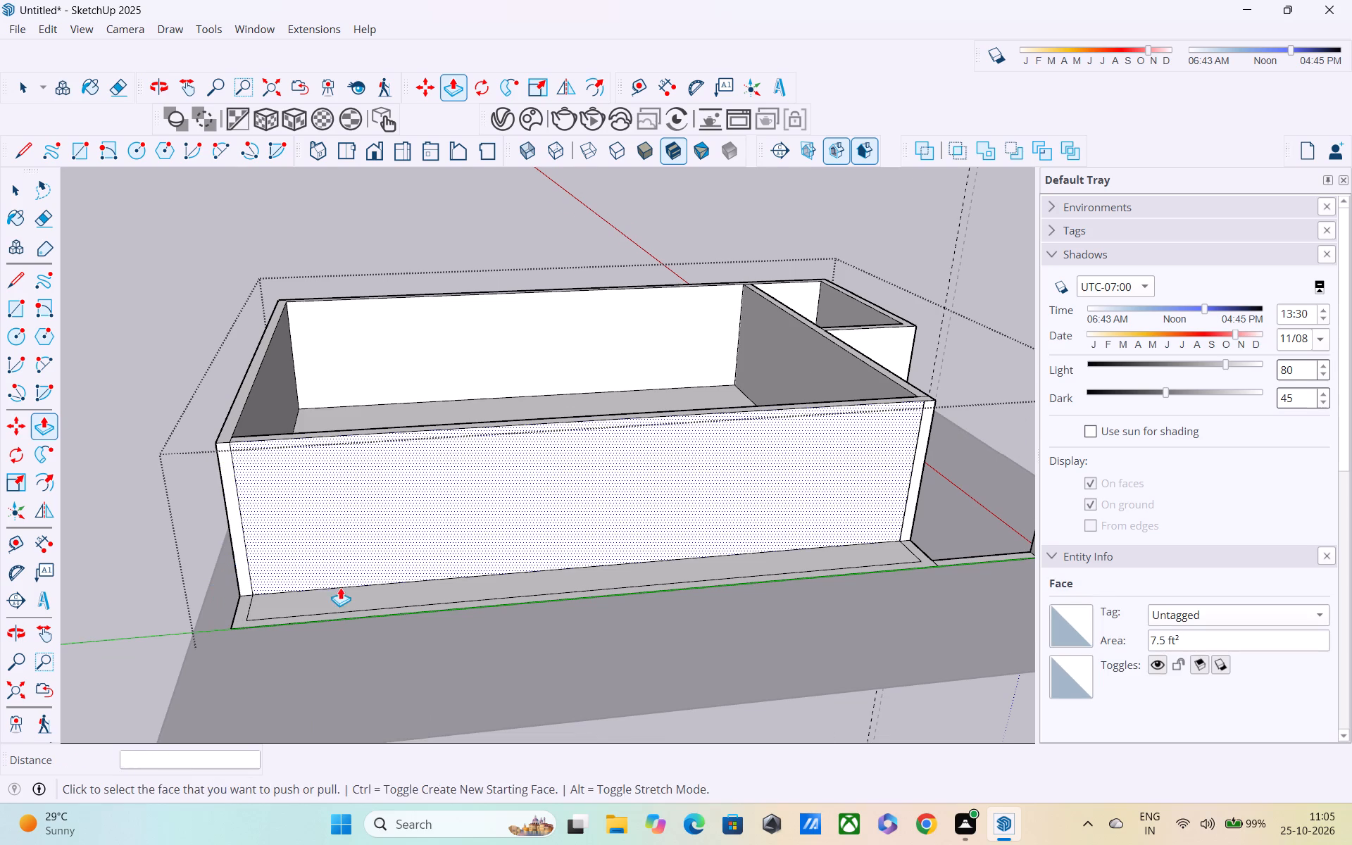
middle_click_drag(335, 587, 0, 587)
scroll(87, 598, "down", 5)
key("space")
middle_click_drag(160, 357, 450, 293)
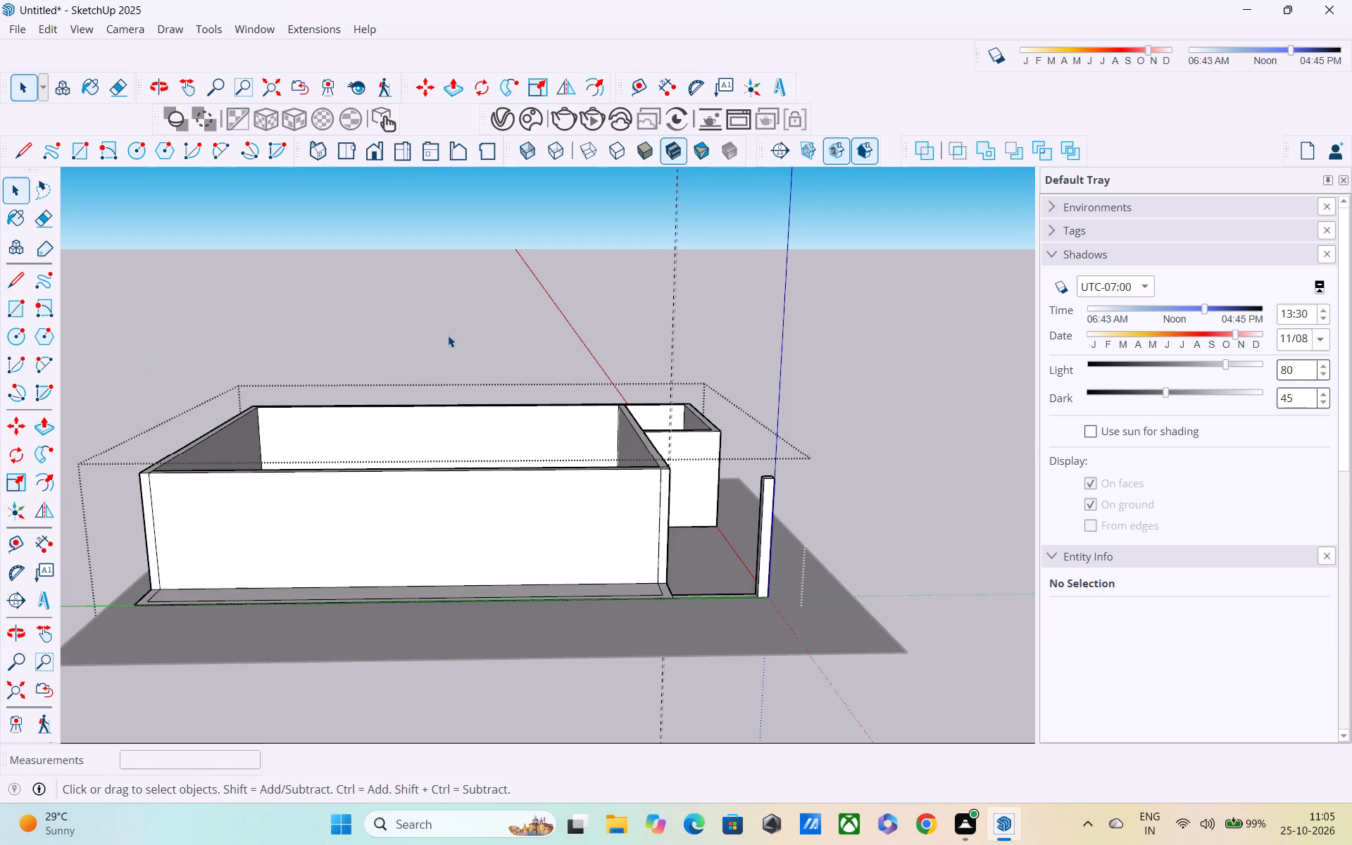
key("e")
scroll(225, 542, "up", 4)
scroll(146, 501, "up", 3)
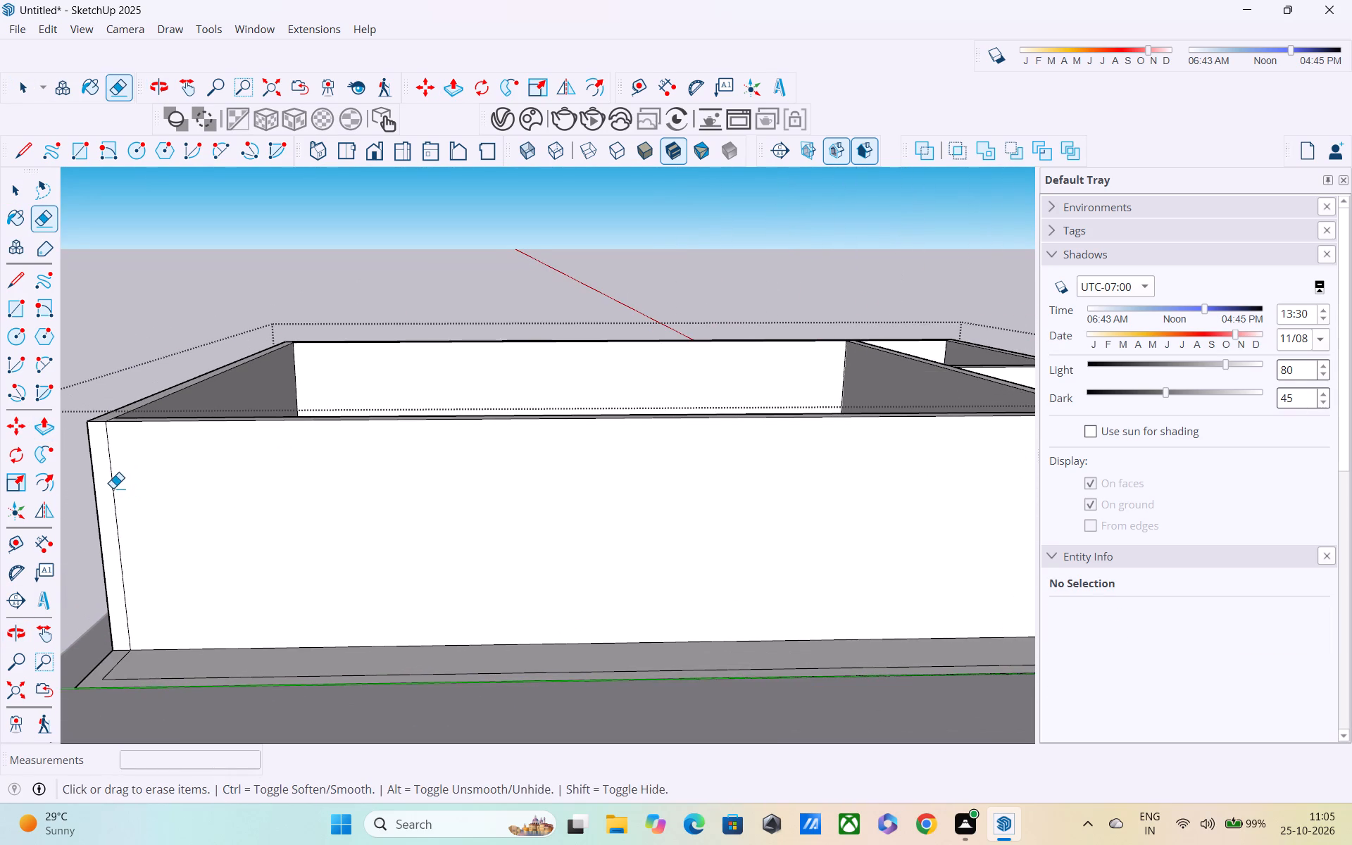
left_click(113, 488)
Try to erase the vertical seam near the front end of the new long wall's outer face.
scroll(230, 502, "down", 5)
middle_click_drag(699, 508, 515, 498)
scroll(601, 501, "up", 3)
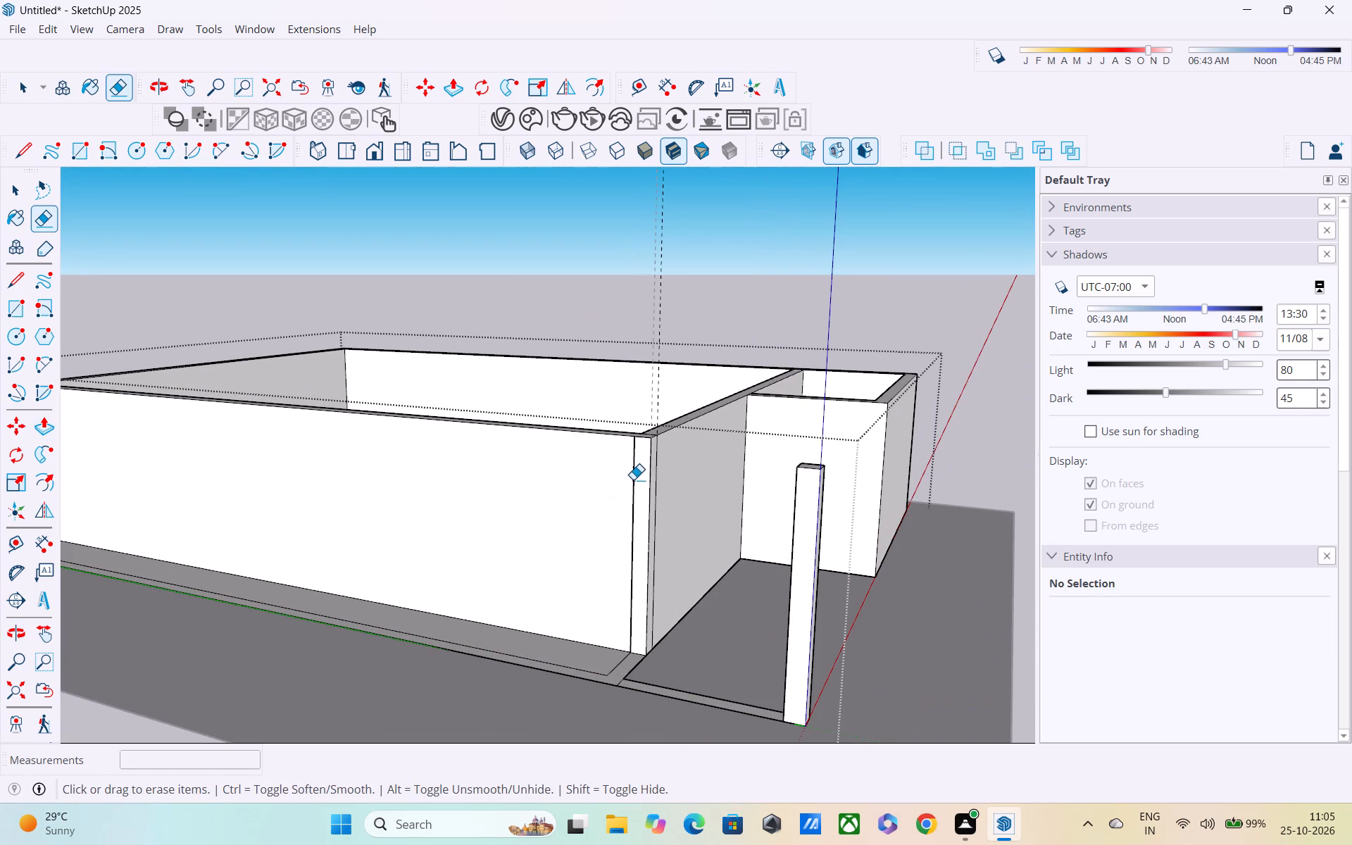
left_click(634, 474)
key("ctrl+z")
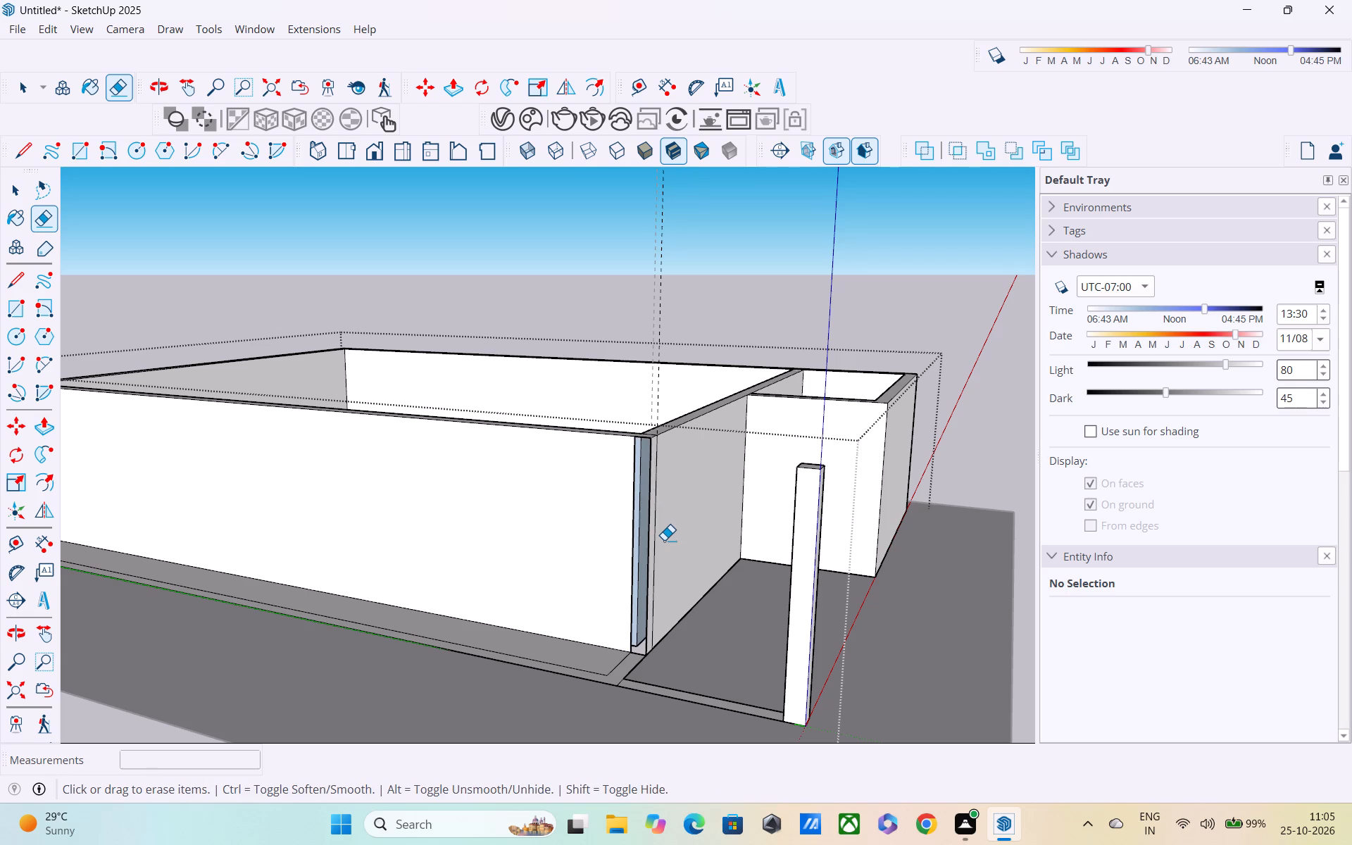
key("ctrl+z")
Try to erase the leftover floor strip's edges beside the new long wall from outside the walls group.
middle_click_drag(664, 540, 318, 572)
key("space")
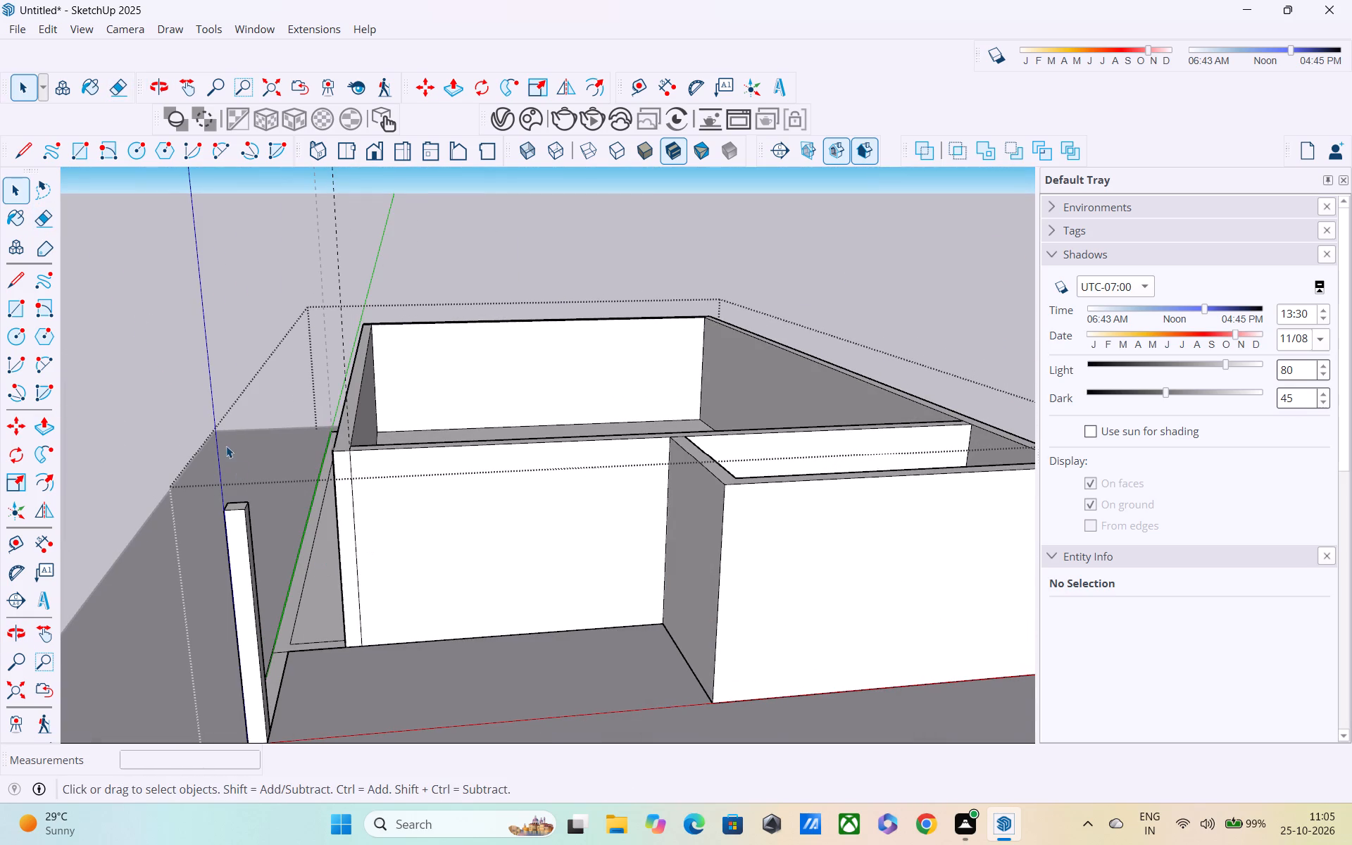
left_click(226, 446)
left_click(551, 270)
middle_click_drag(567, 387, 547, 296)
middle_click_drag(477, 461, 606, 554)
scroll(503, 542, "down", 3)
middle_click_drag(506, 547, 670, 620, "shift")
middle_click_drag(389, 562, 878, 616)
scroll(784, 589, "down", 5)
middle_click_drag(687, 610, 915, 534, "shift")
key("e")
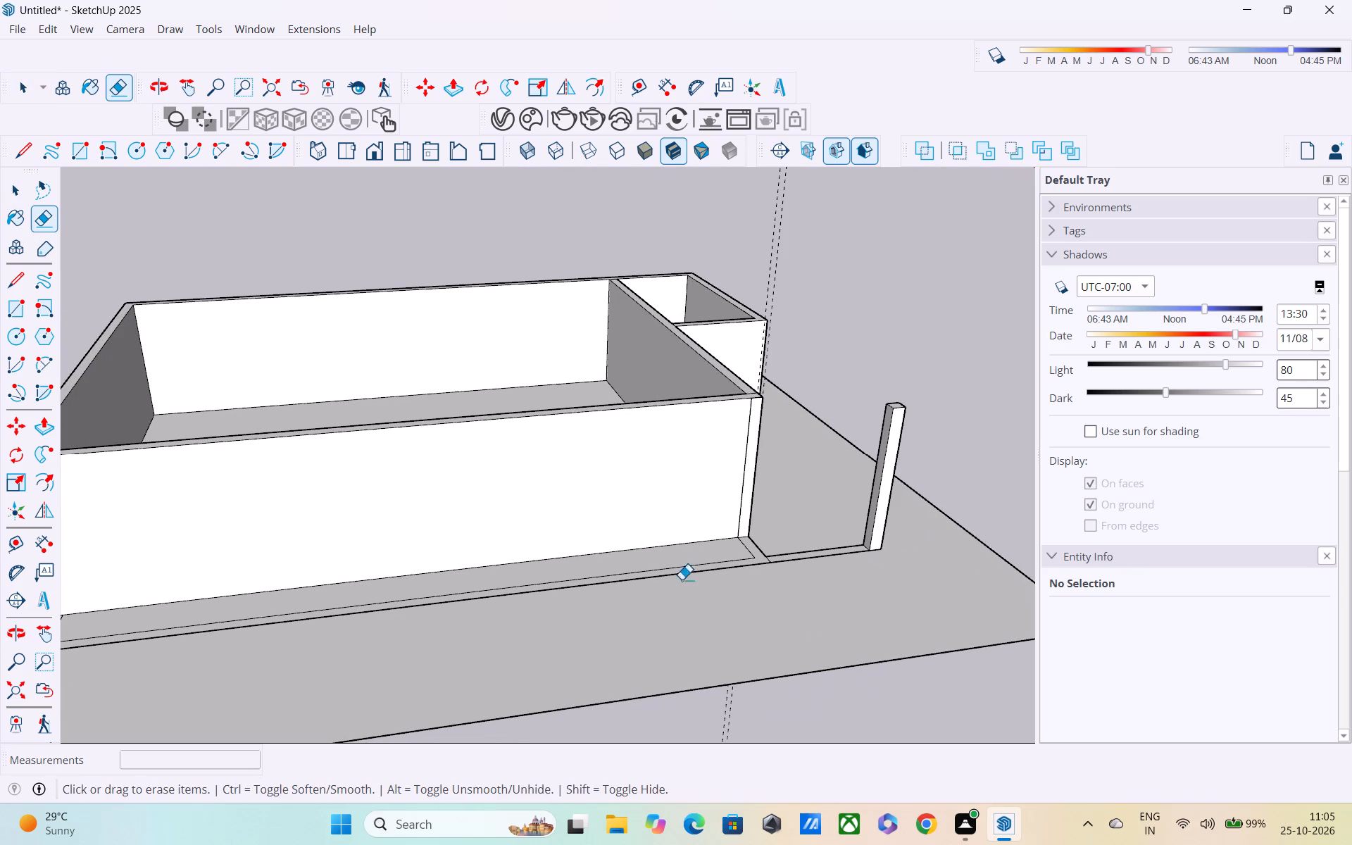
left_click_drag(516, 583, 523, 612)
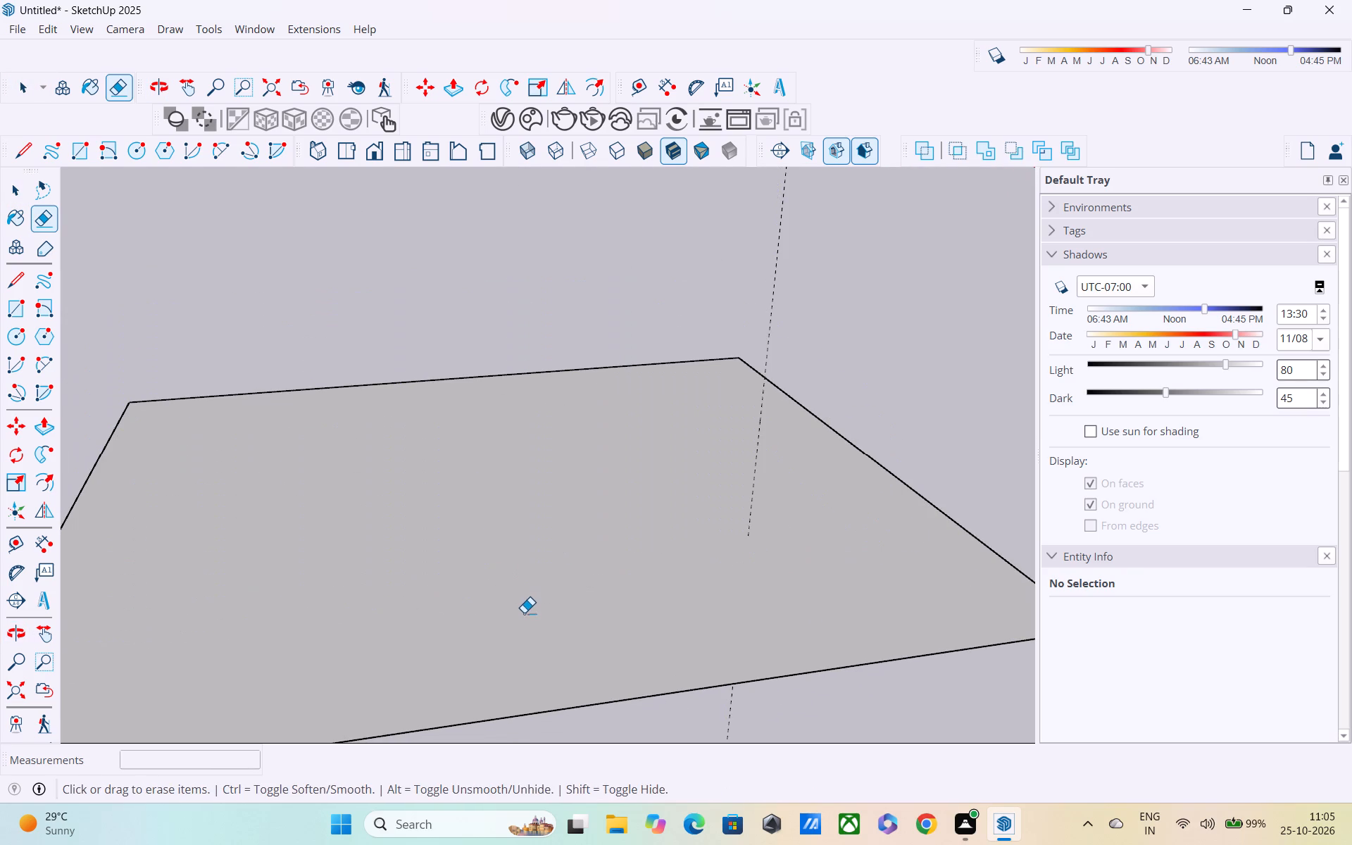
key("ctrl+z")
Open the walls group for editing.
key("space")
double_click(528, 543)
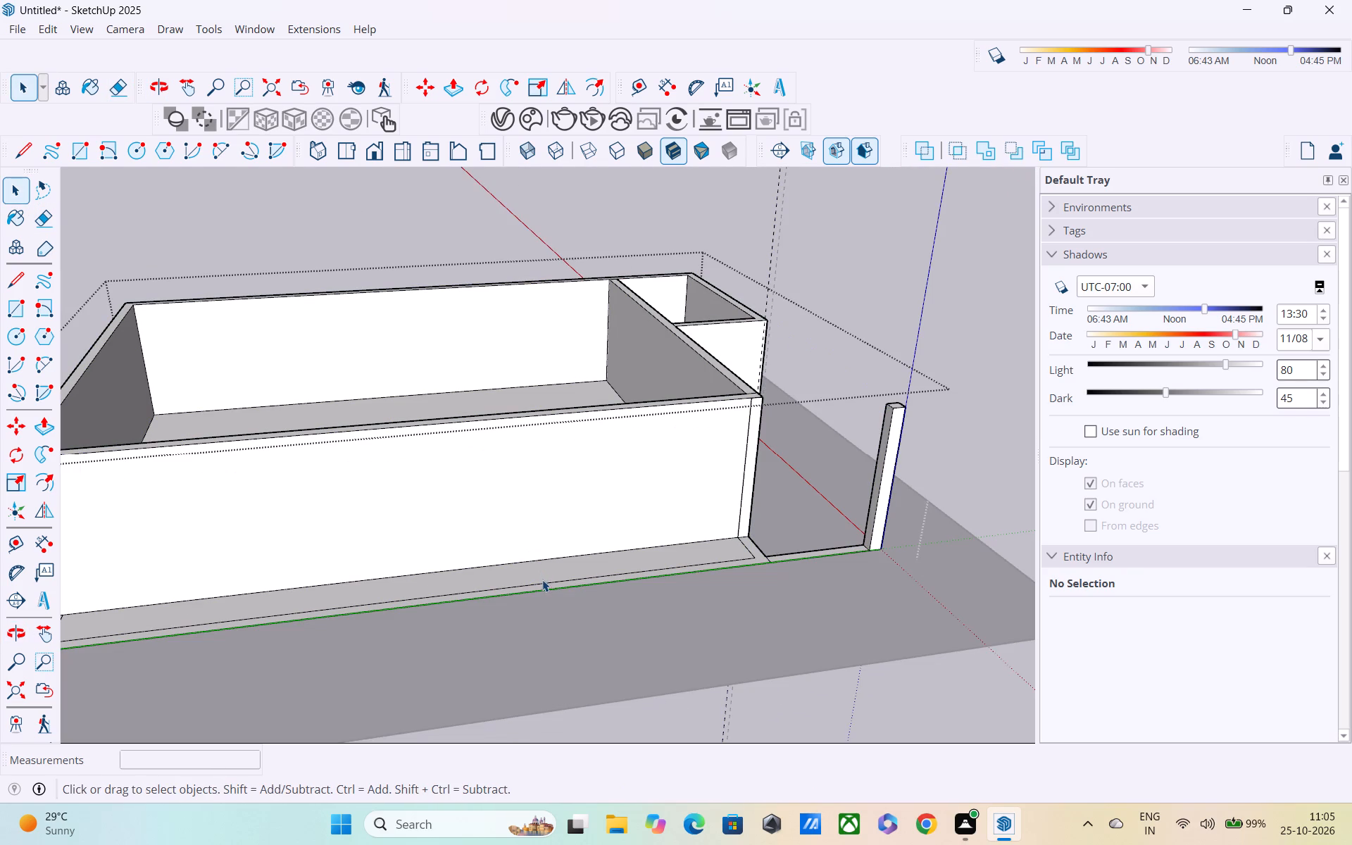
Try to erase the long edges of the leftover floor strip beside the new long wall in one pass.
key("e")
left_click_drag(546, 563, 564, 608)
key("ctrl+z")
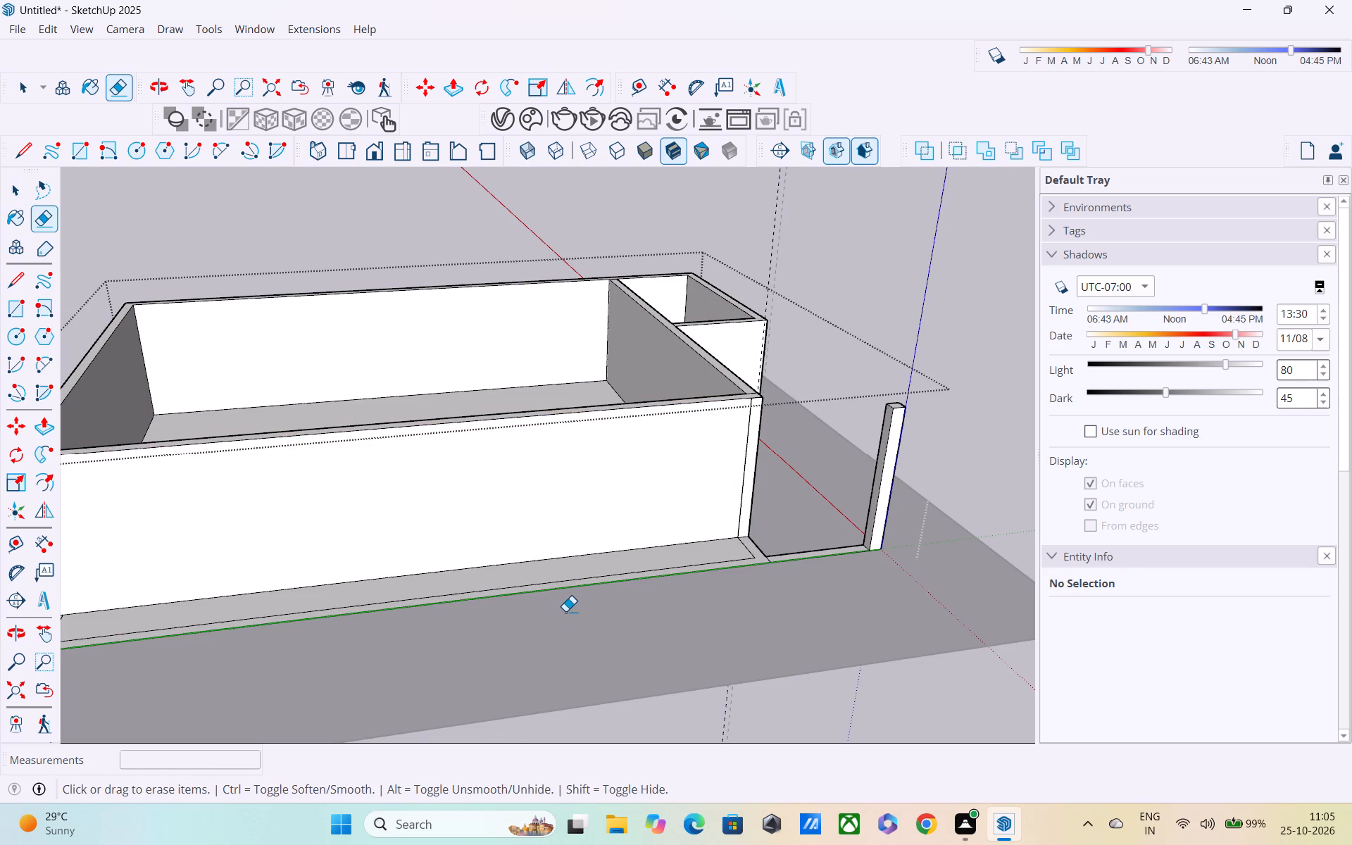
Erase the long inner edges and the front-end edges of the leftover floor strip beside the new long wall.
scroll(565, 608, "up", 5)
middle_click_drag(571, 575, 818, 627)
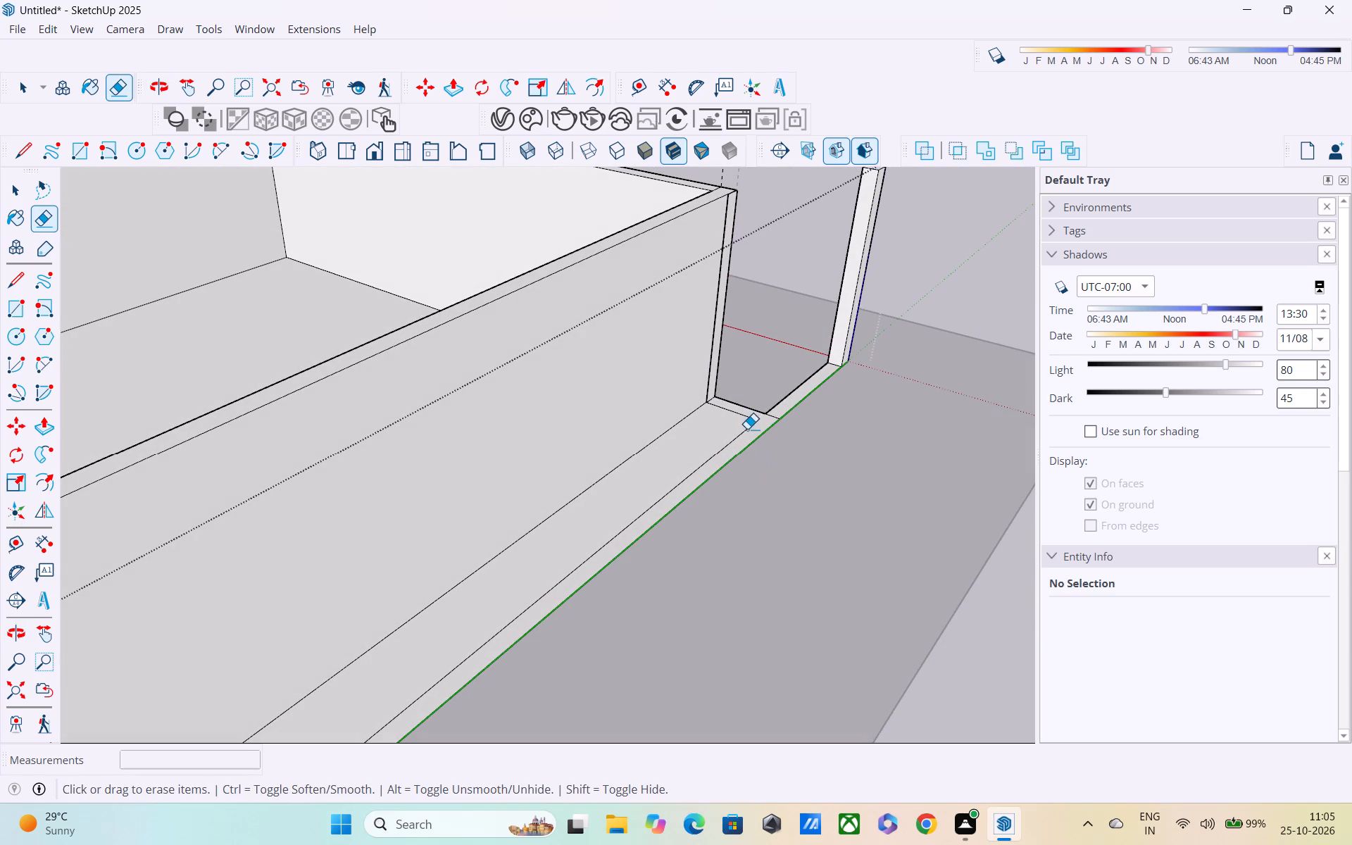
left_click(746, 422)
left_click(745, 418)
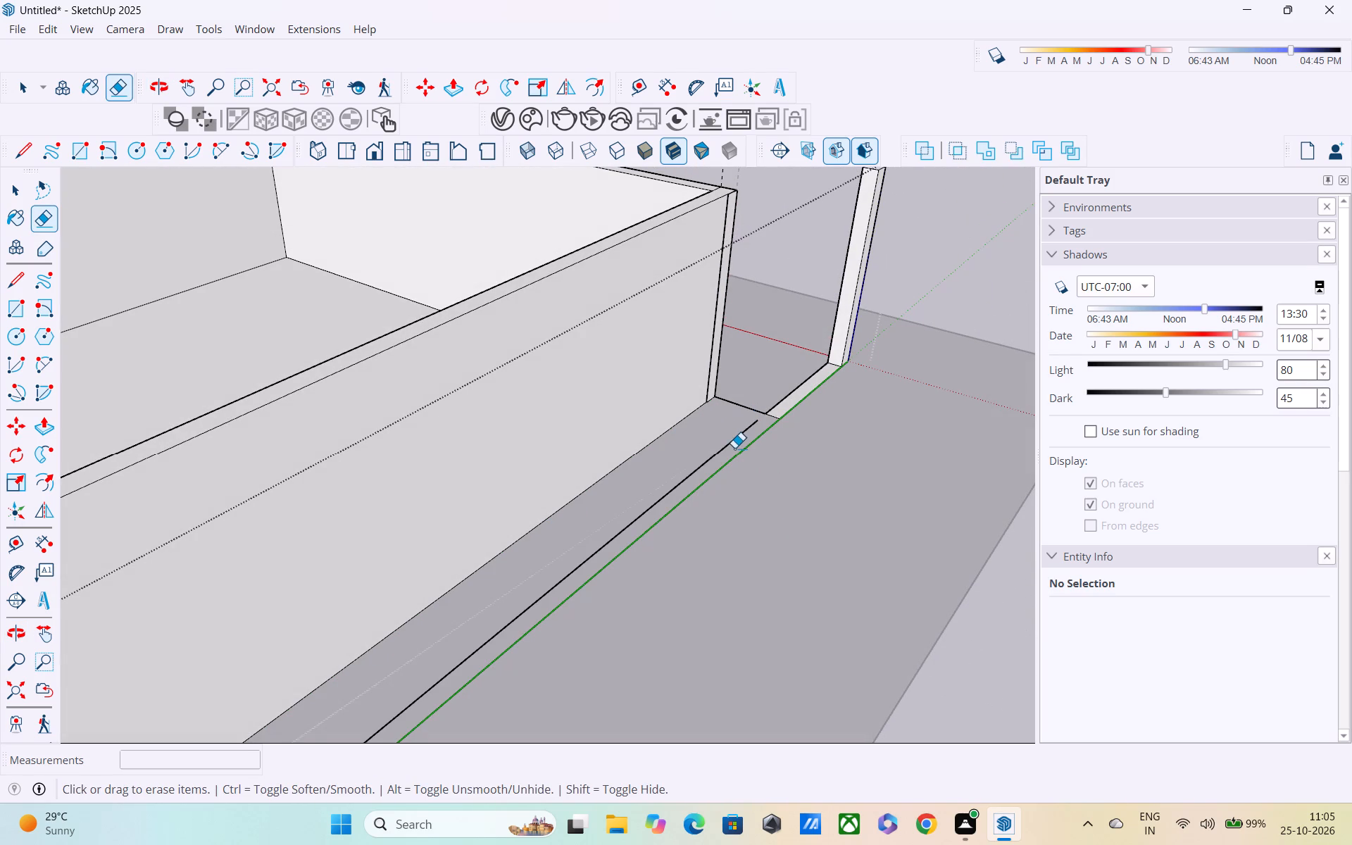
left_click(729, 445)
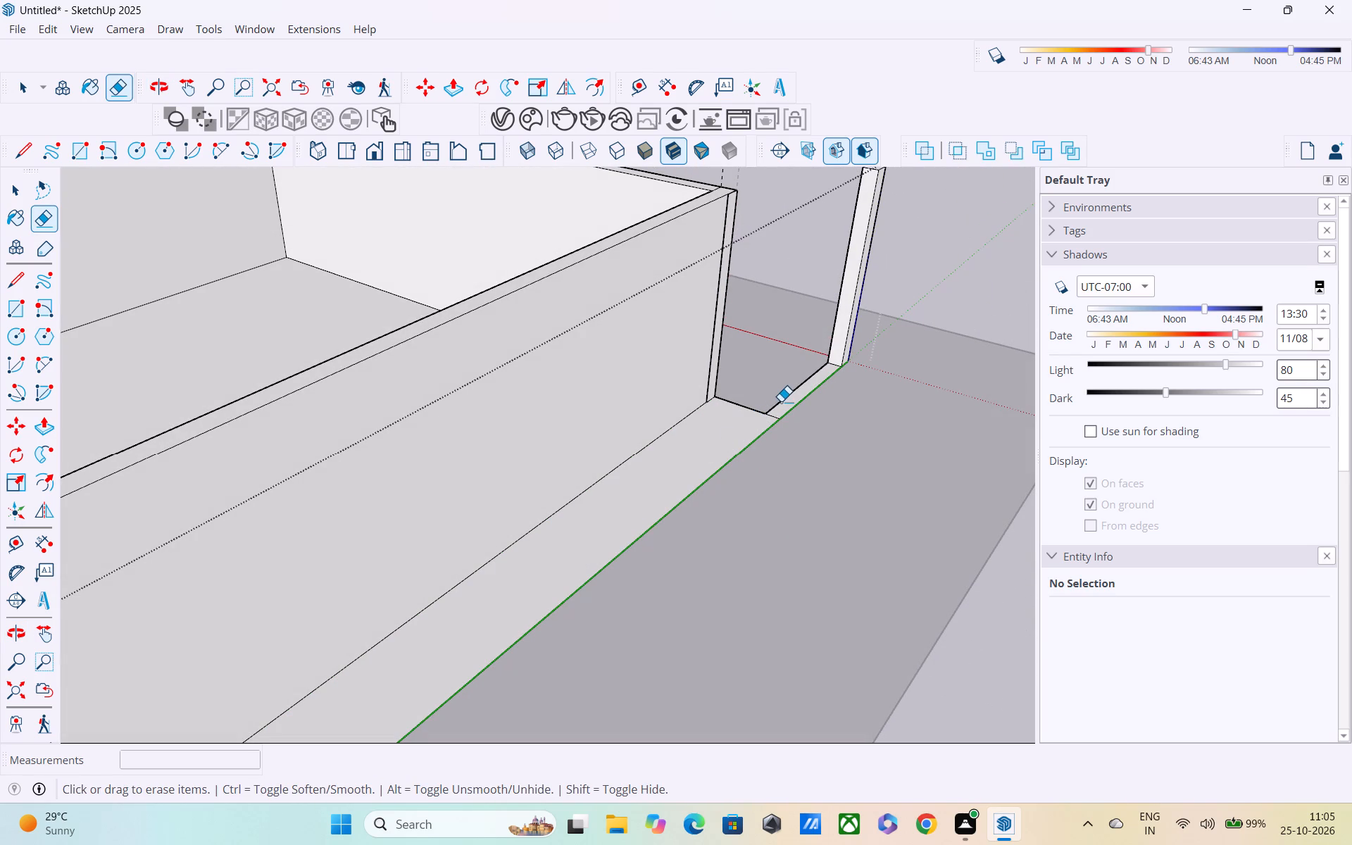
left_click(782, 404)
left_click(758, 415)
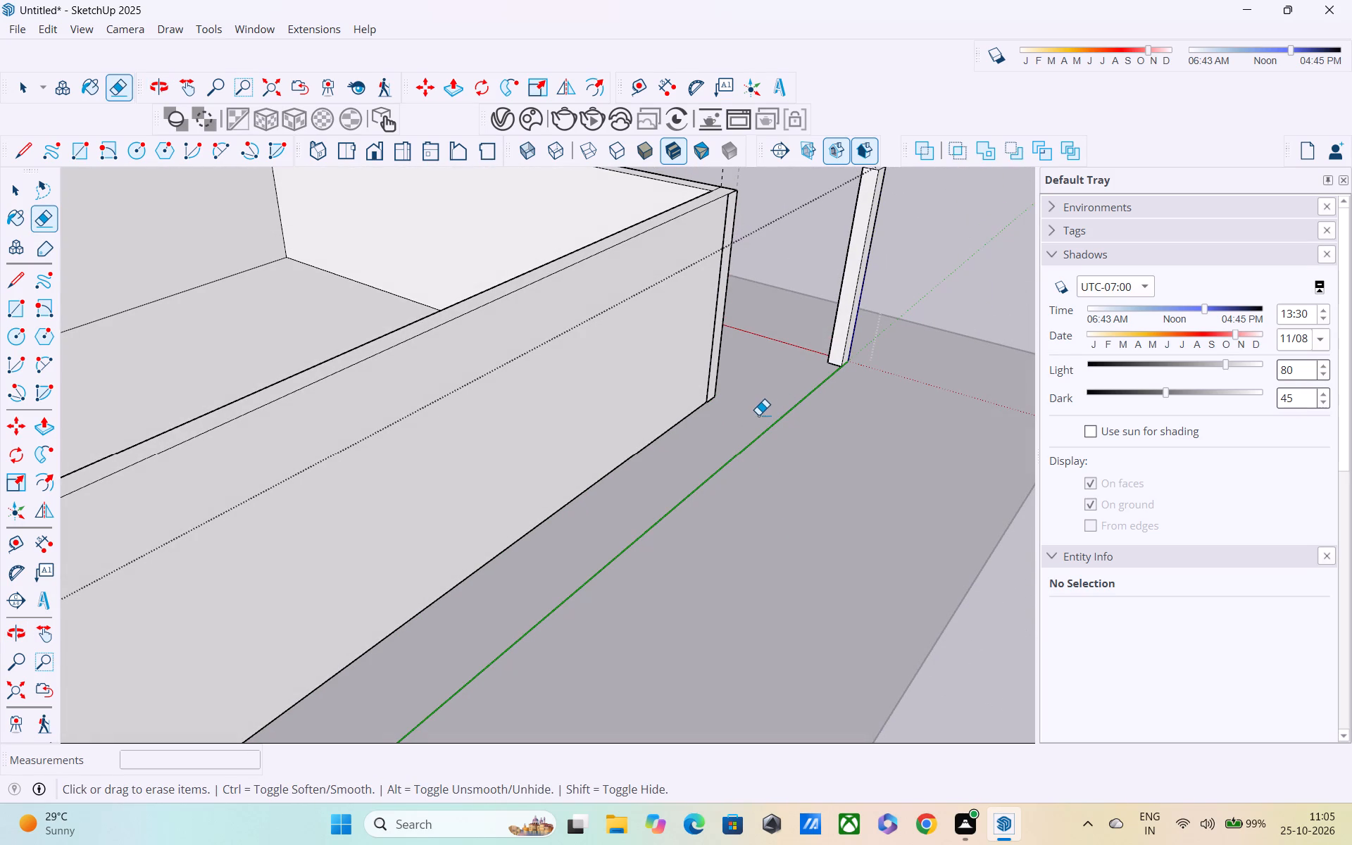
Erase the stray edges at the rear corner and the remaining long outer edge of the leftover floor strip.
scroll(740, 463, "down", 5)
middle_click_drag(740, 472, 895, 358)
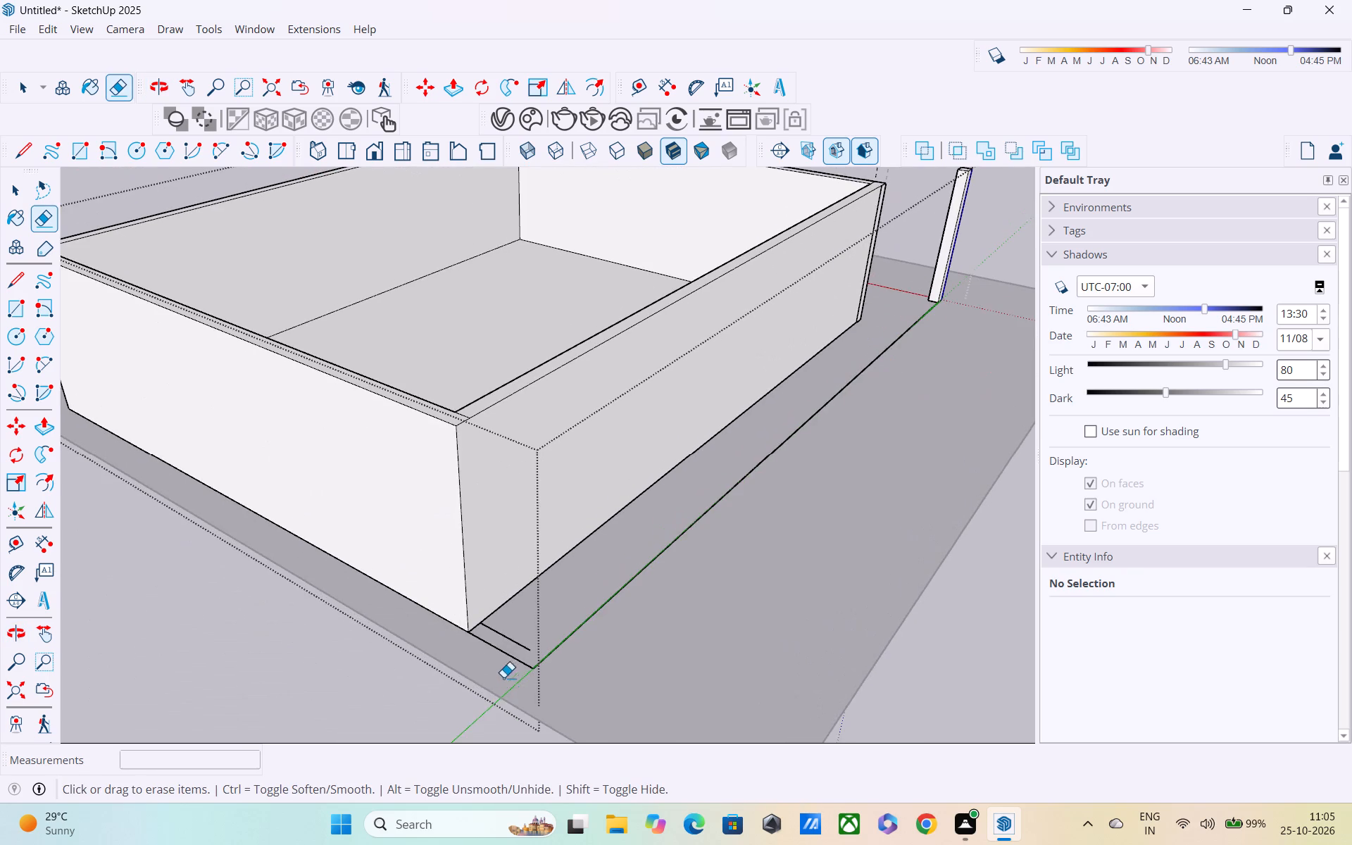
scroll(503, 670, "up", 3)
left_click_drag(517, 627, 503, 666)
scroll(522, 656, "down", 5)
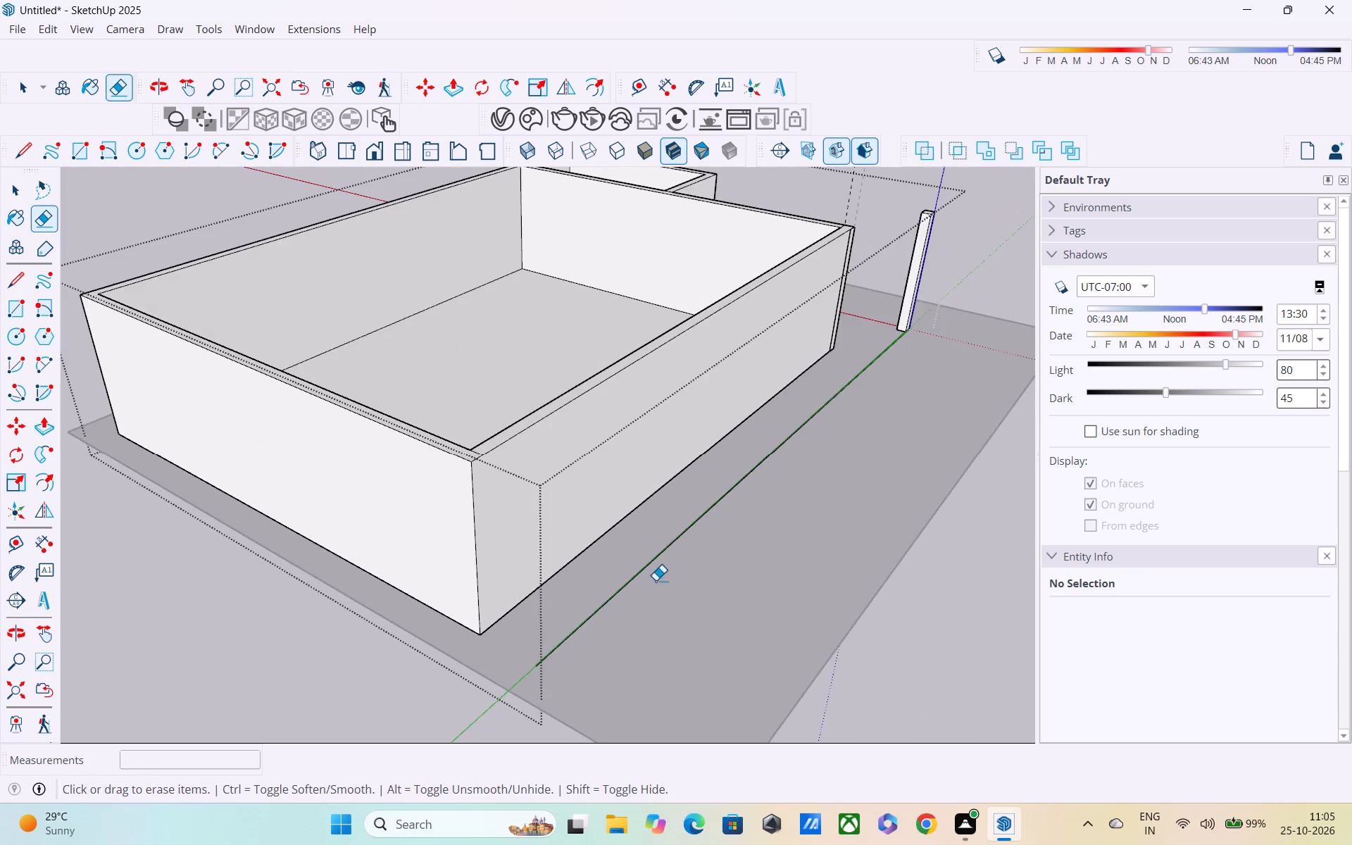
middle_click_drag(656, 580, 248, 636)
scroll(292, 622, "down", 5)
left_click_drag(616, 606, 613, 655)
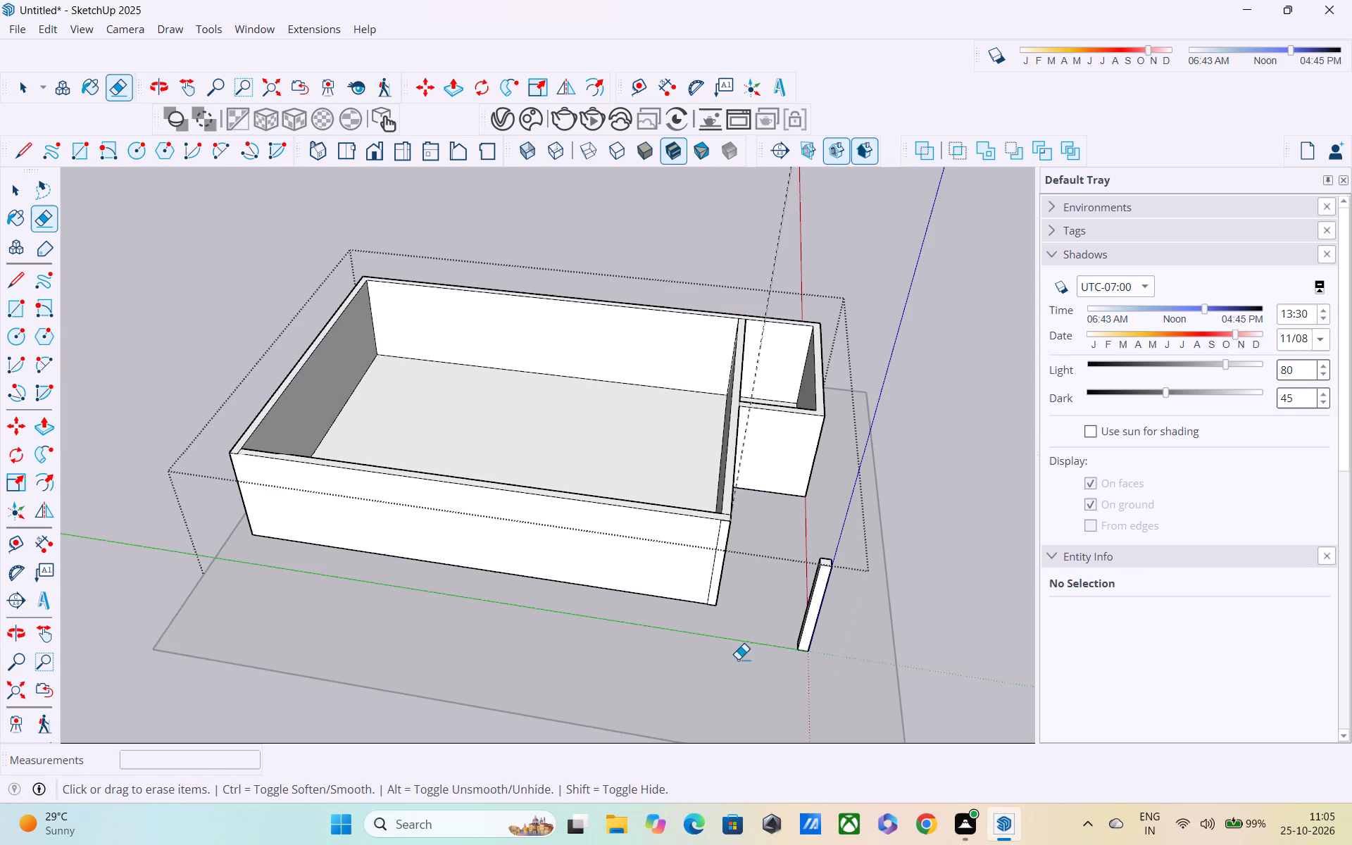
Move the entire freestanding column 3' along the red axis from the origin towards the recessed front.
middle_click_drag(738, 659, 276, 635)
key("space")
double_click(335, 651)
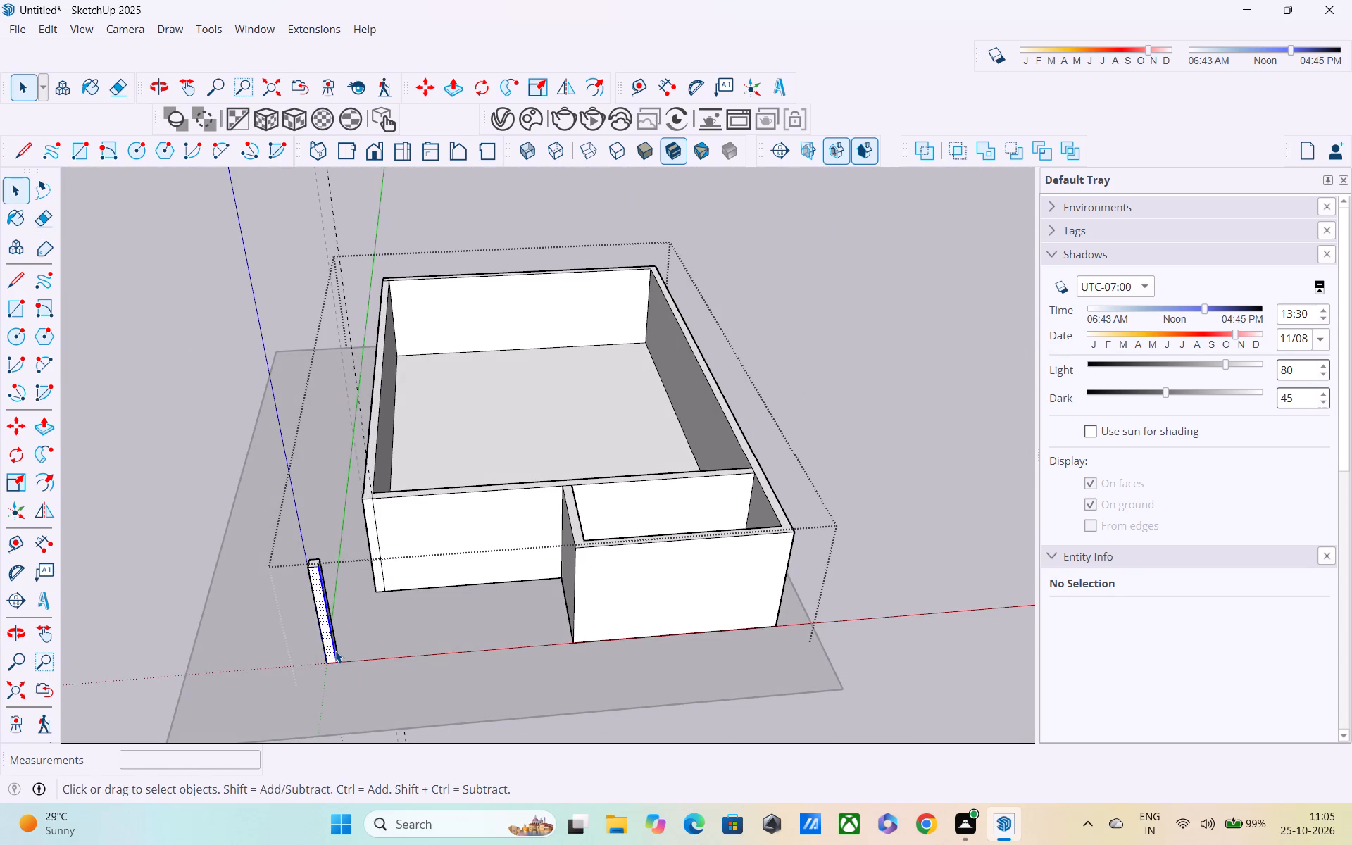
double_click(335, 650)
key("m")
scroll(326, 672, "up", 3)
middle_click_drag(355, 653, 365, 651)
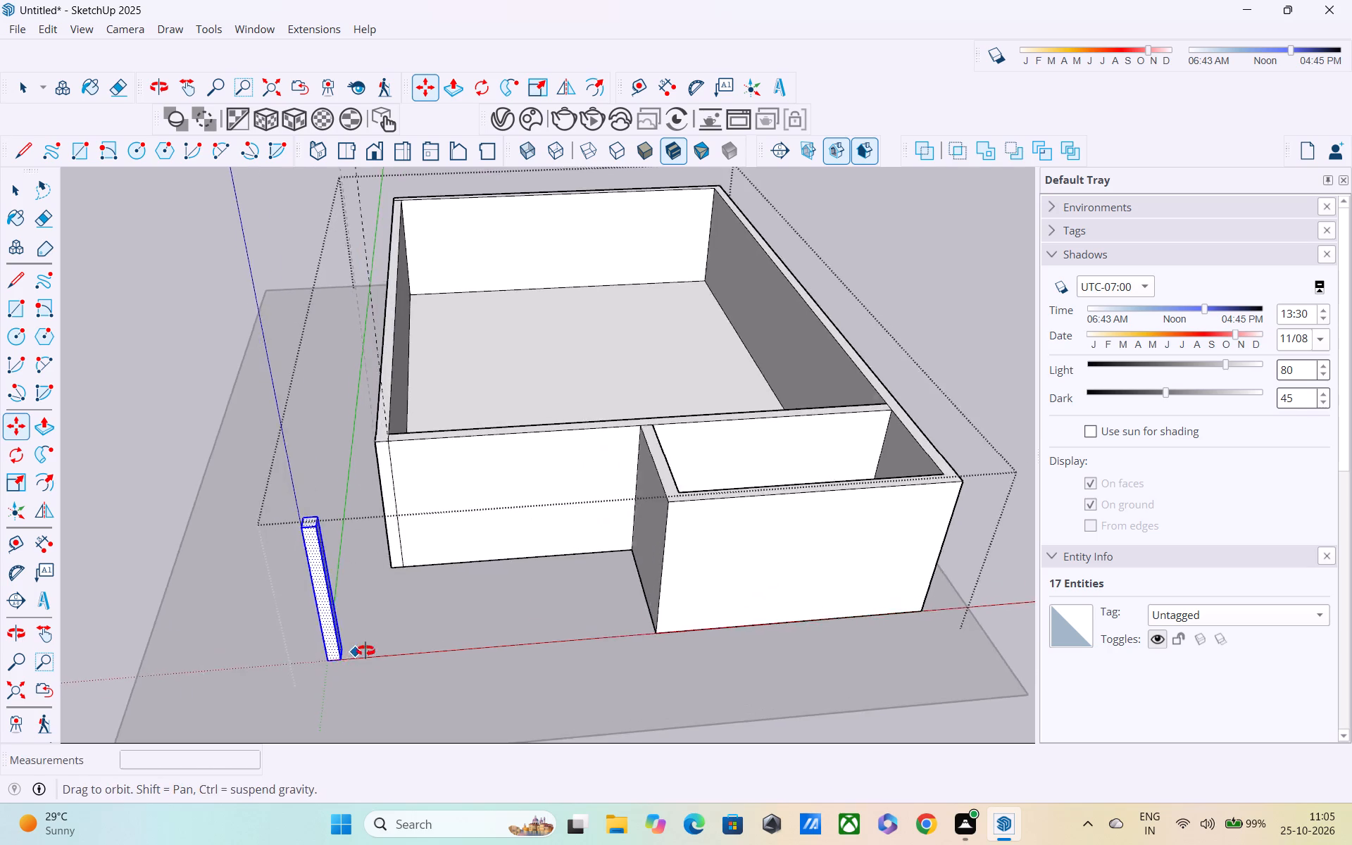
middle_click_drag(365, 651, 482, 589)
scroll(486, 618, "up", 4)
left_click(477, 629)
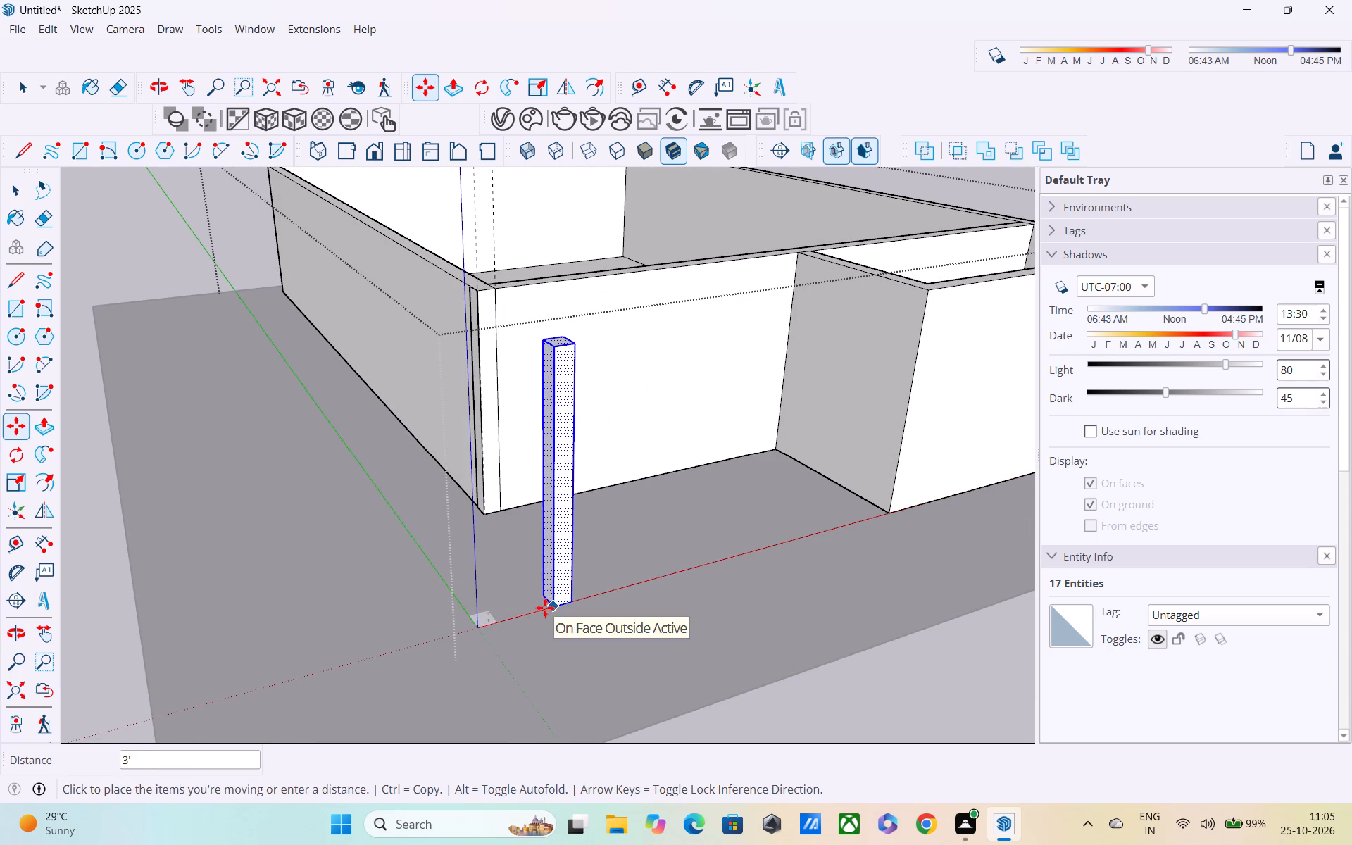
left_click(545, 608)
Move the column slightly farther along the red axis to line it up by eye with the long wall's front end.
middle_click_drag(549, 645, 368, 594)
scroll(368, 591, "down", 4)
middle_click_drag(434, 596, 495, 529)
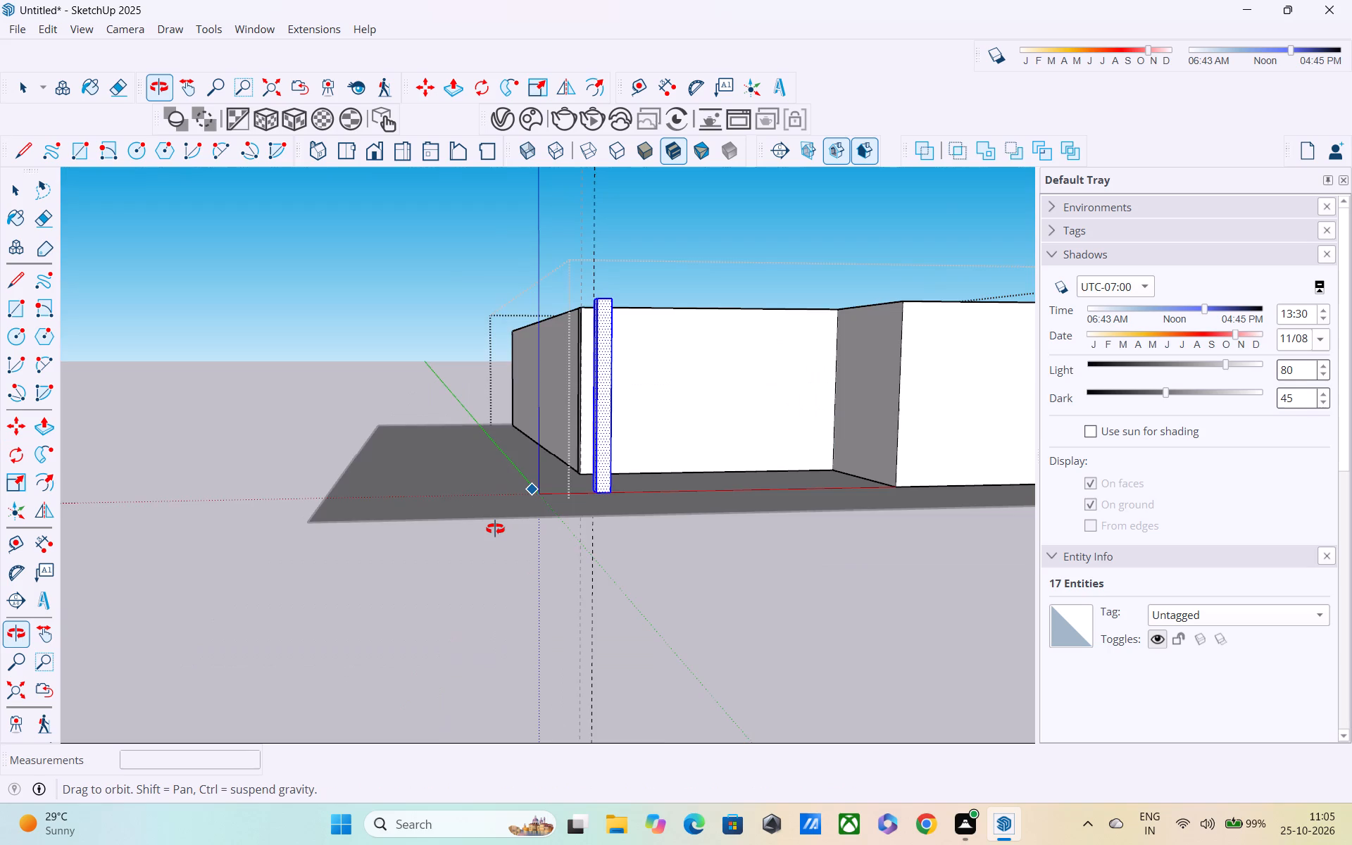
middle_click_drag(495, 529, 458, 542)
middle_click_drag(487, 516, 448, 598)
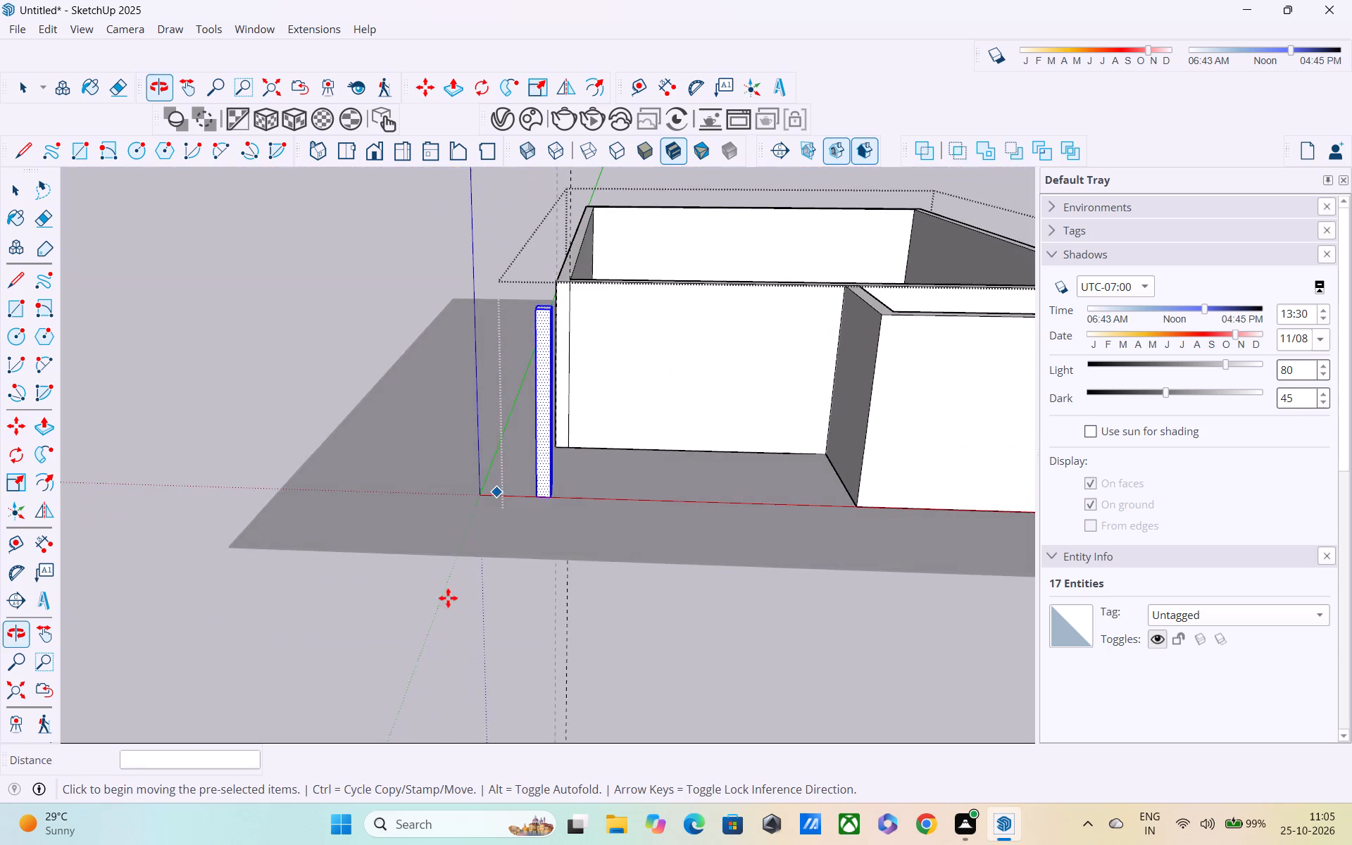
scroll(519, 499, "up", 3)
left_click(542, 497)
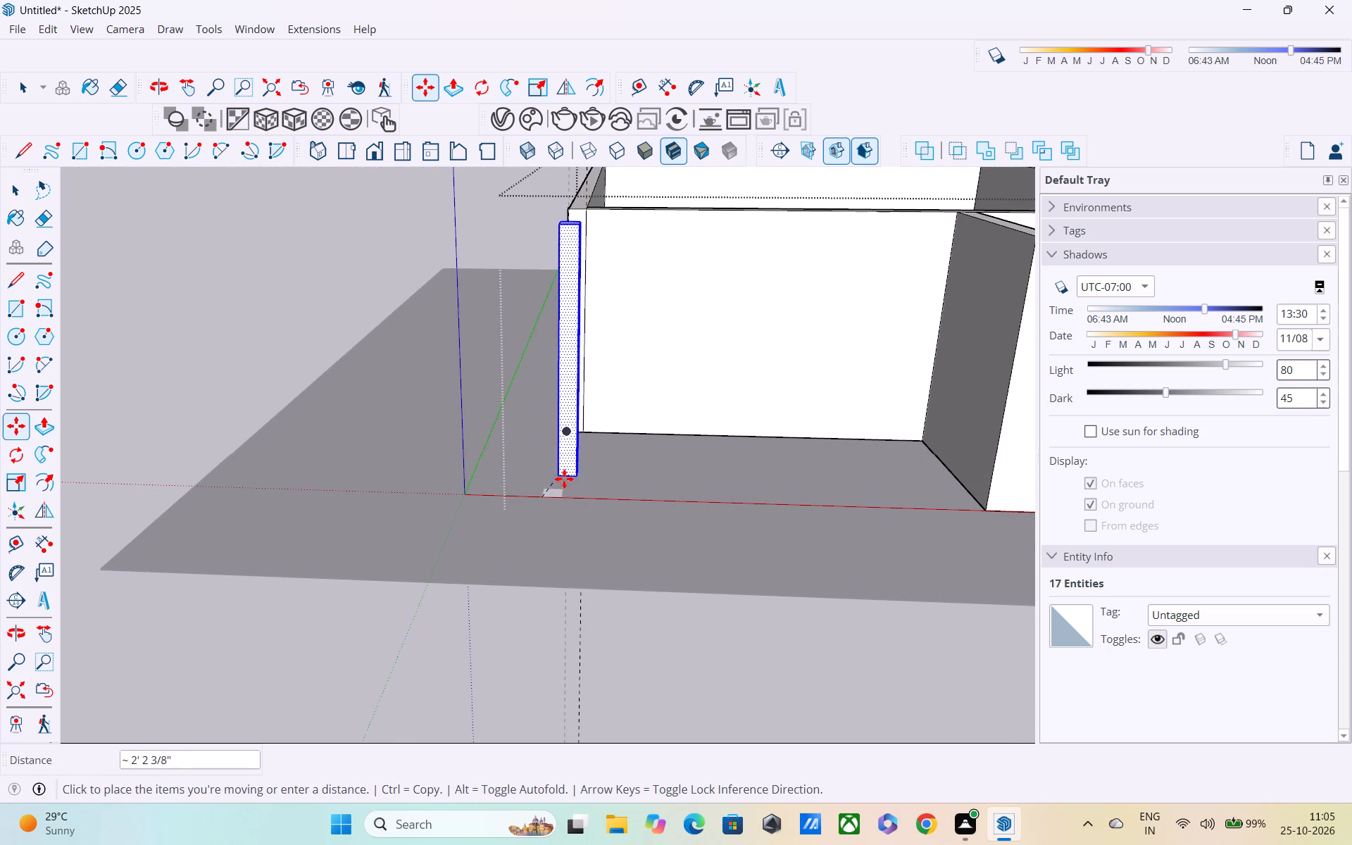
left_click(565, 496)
Examine from several angles how the column lines up with the long wall's front corner.
middle_click_drag(599, 546, 621, 595)
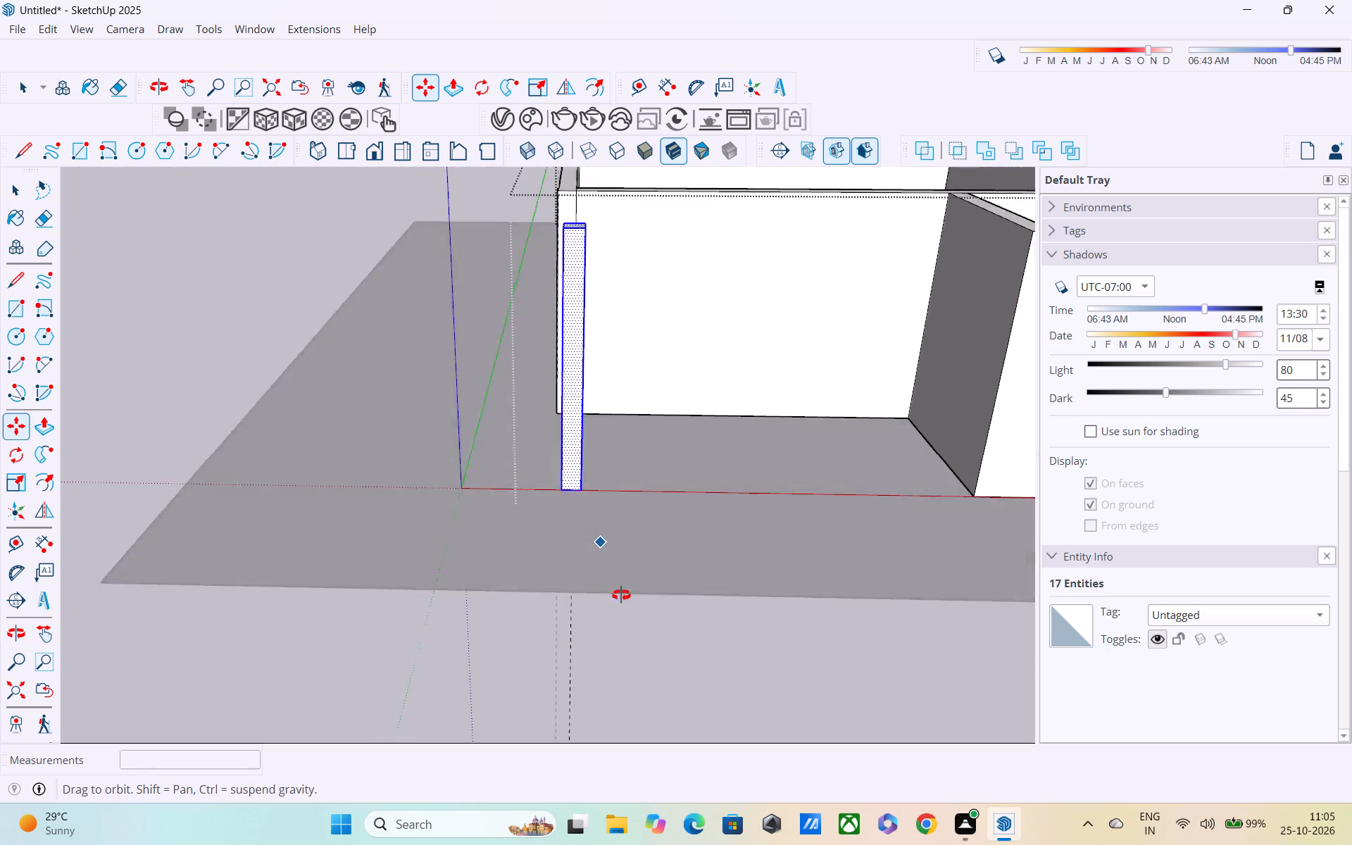
middle_click_drag(621, 595, 637, 654)
scroll(618, 621, "down", 4)
middle_click_drag(575, 503, 546, 306)
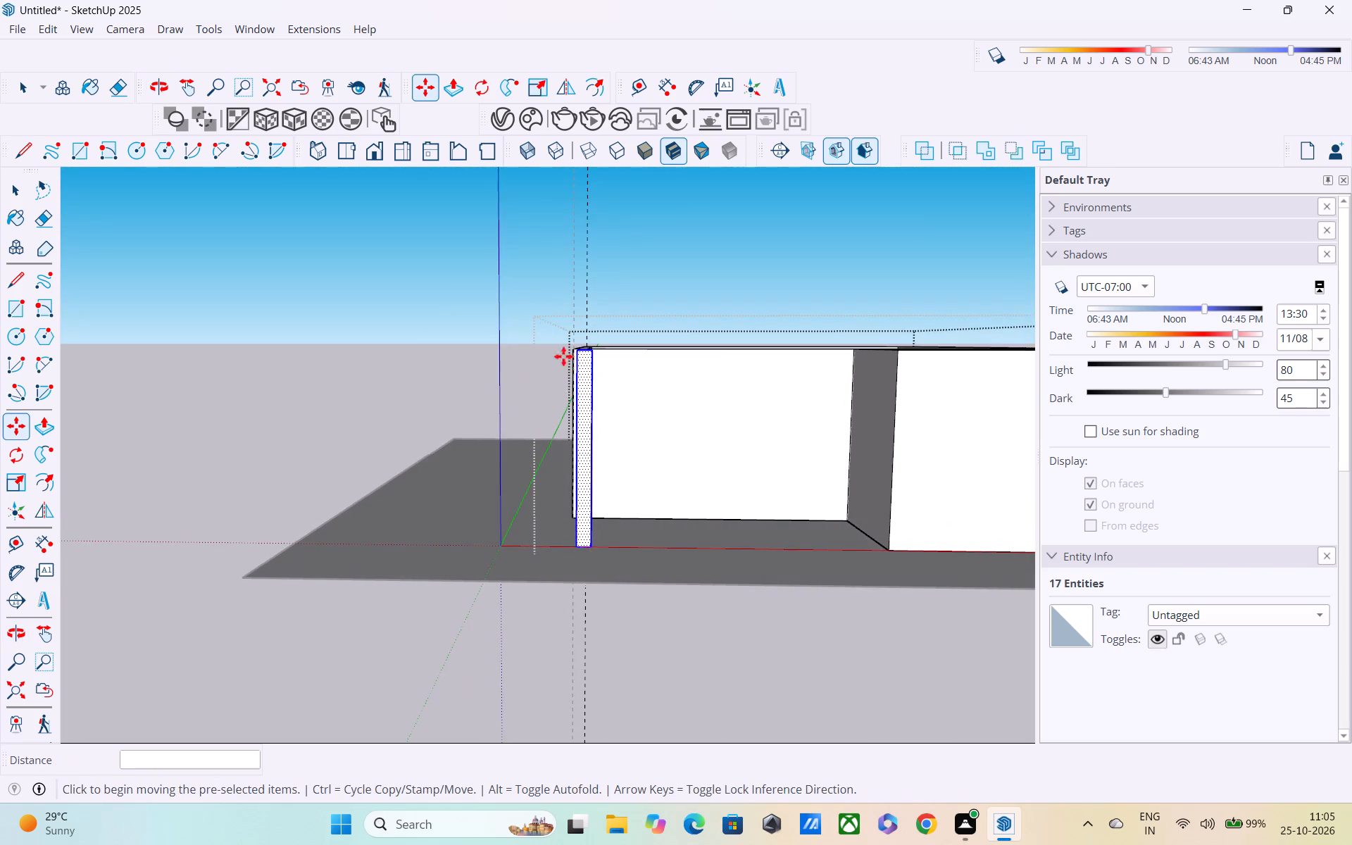
scroll(584, 422, "up", 3)
middle_click_drag(587, 423, 640, 520)
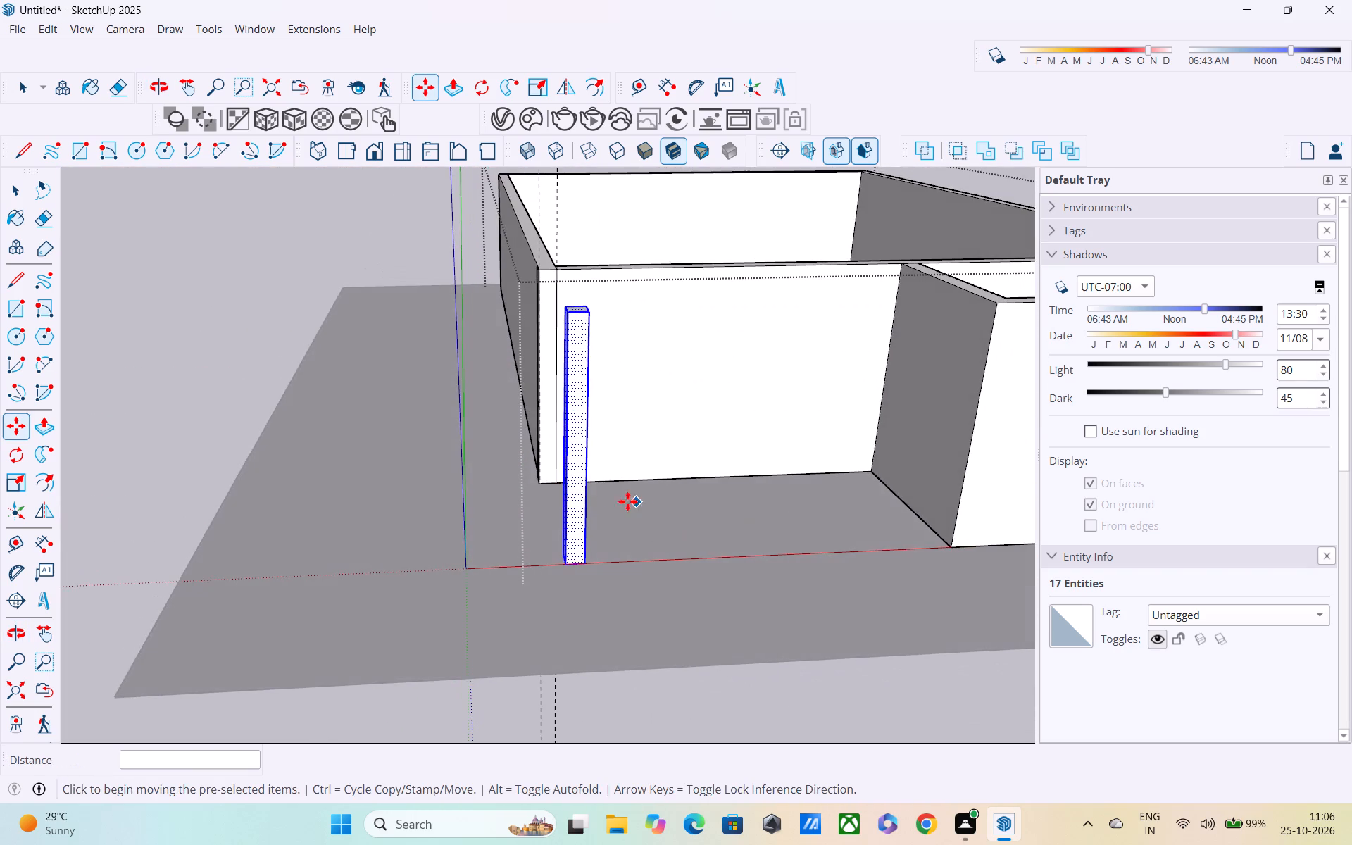
middle_click_drag(583, 493, 522, 369)
middle_click_drag(582, 509, 587, 519)
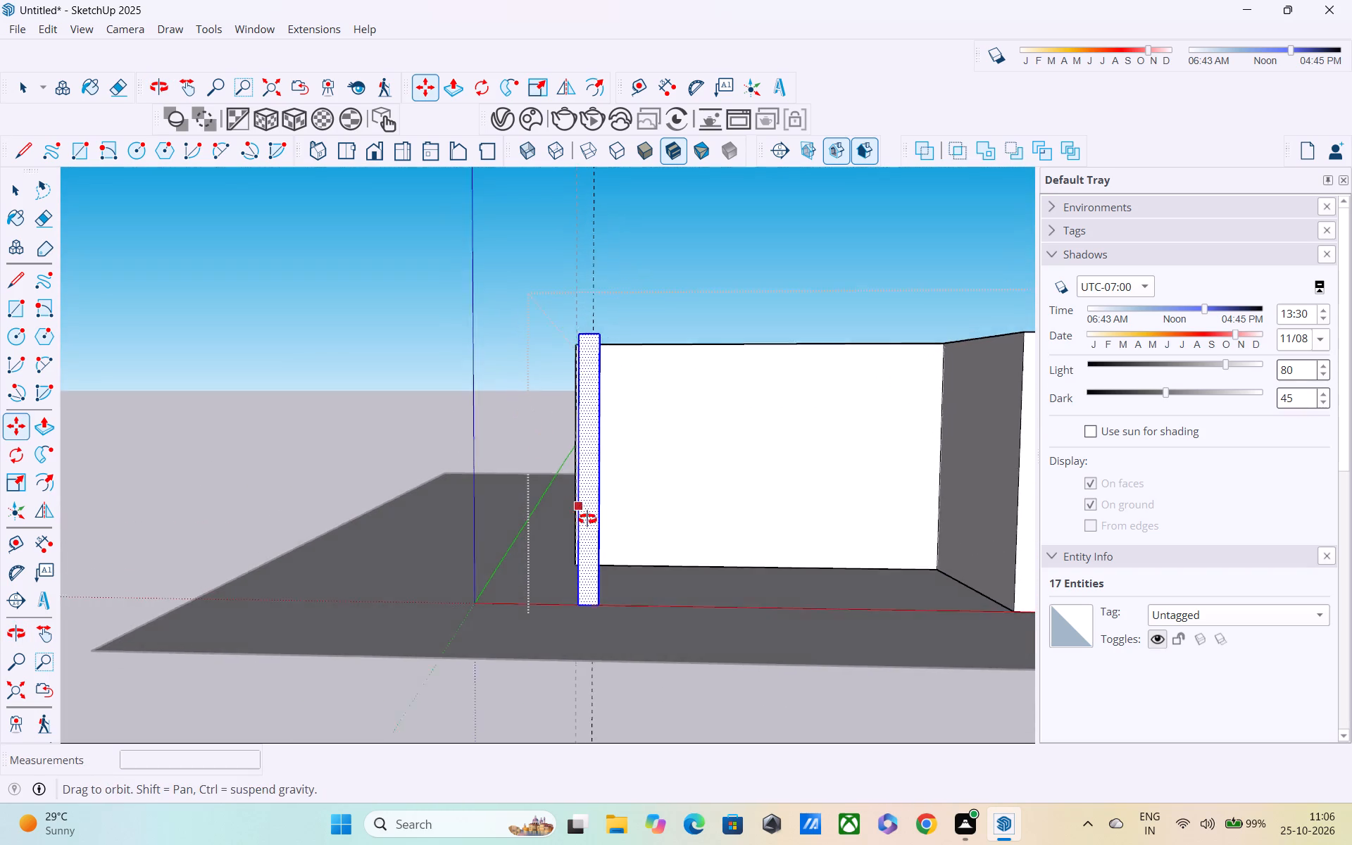
Draw a helper line parallel to the green axis from the long wall's front bottom corner to the red axis.
middle_click_drag(587, 519, 977, 594)
key("l")
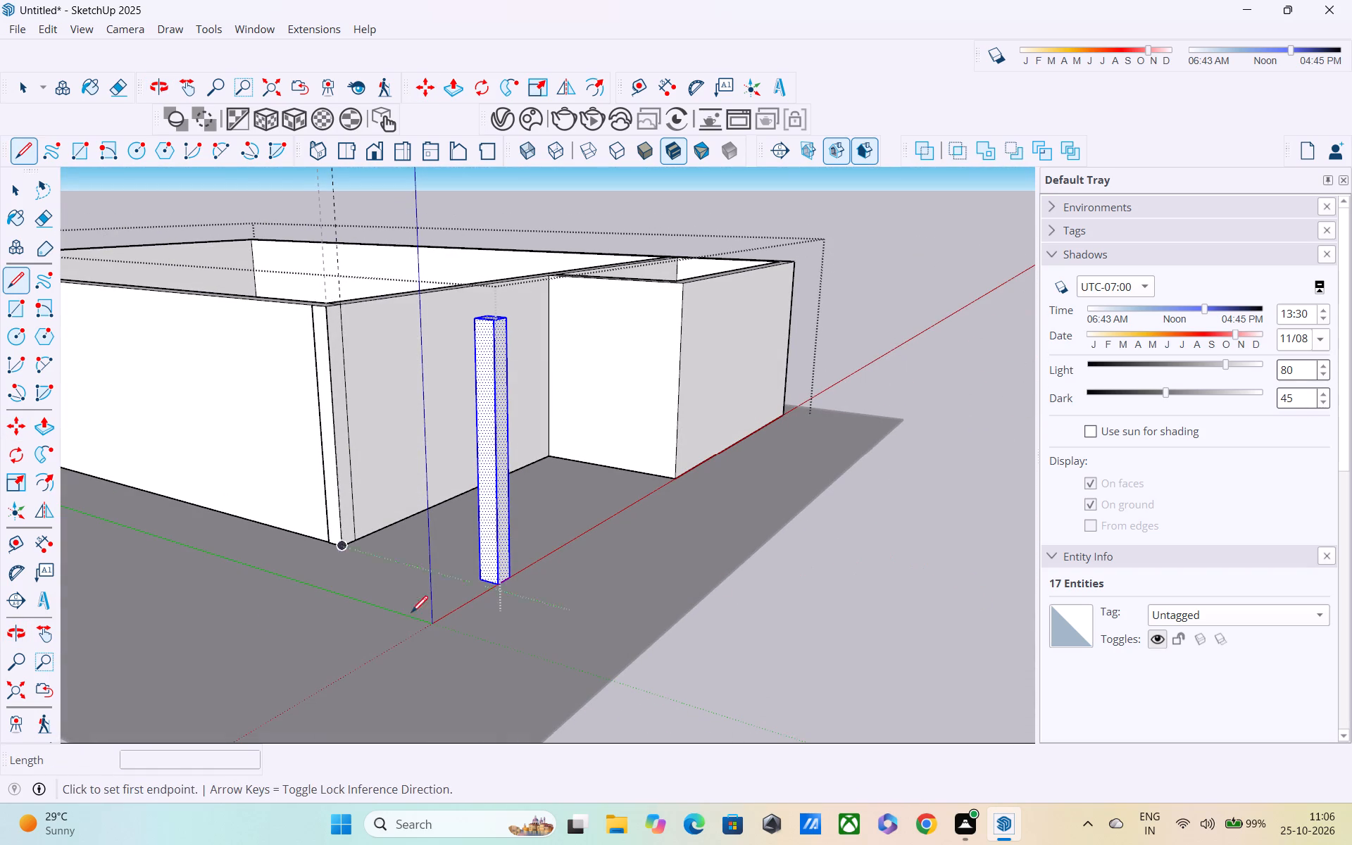
left_click(342, 544)
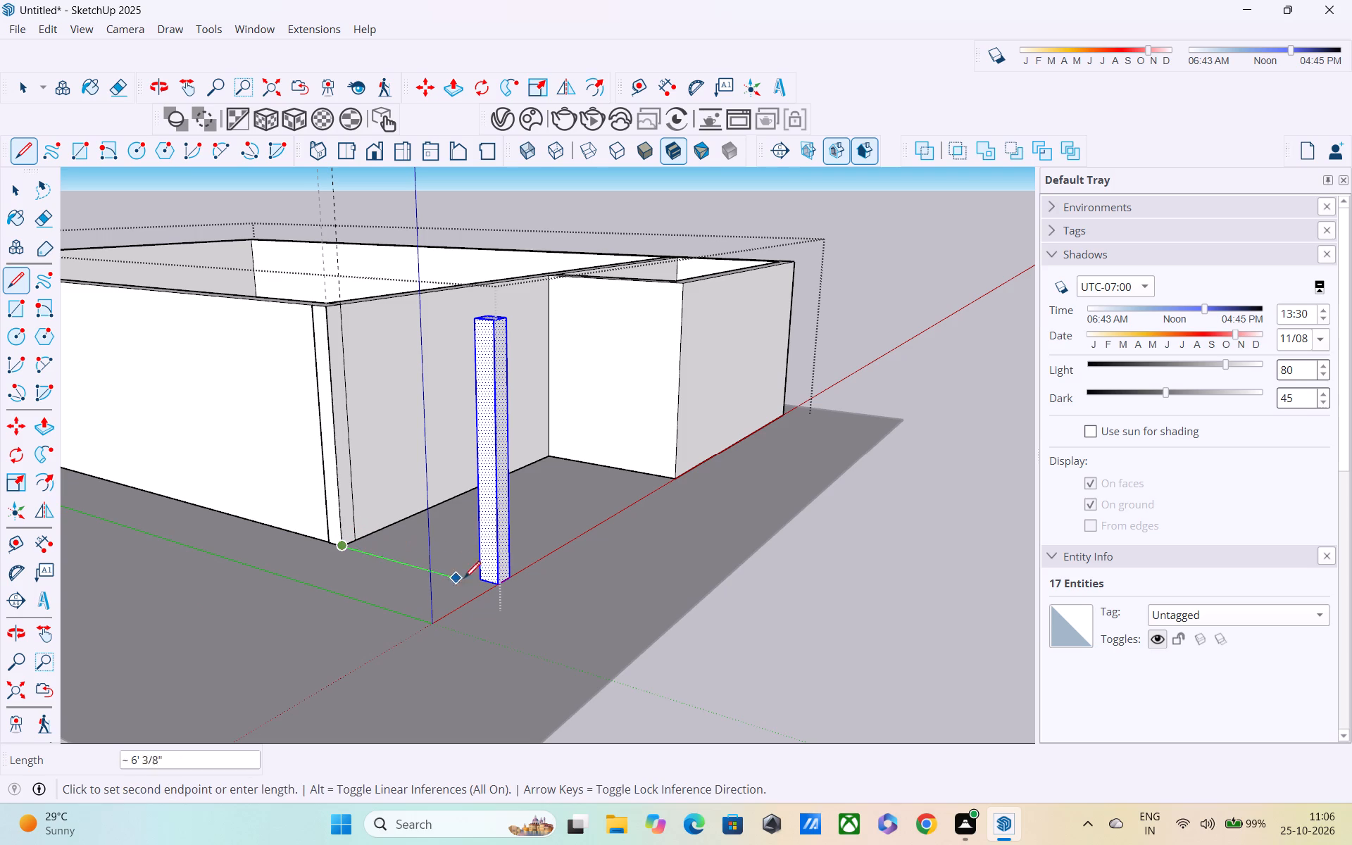
left_click(495, 587)
middle_click_drag(489, 606, 180, 620)
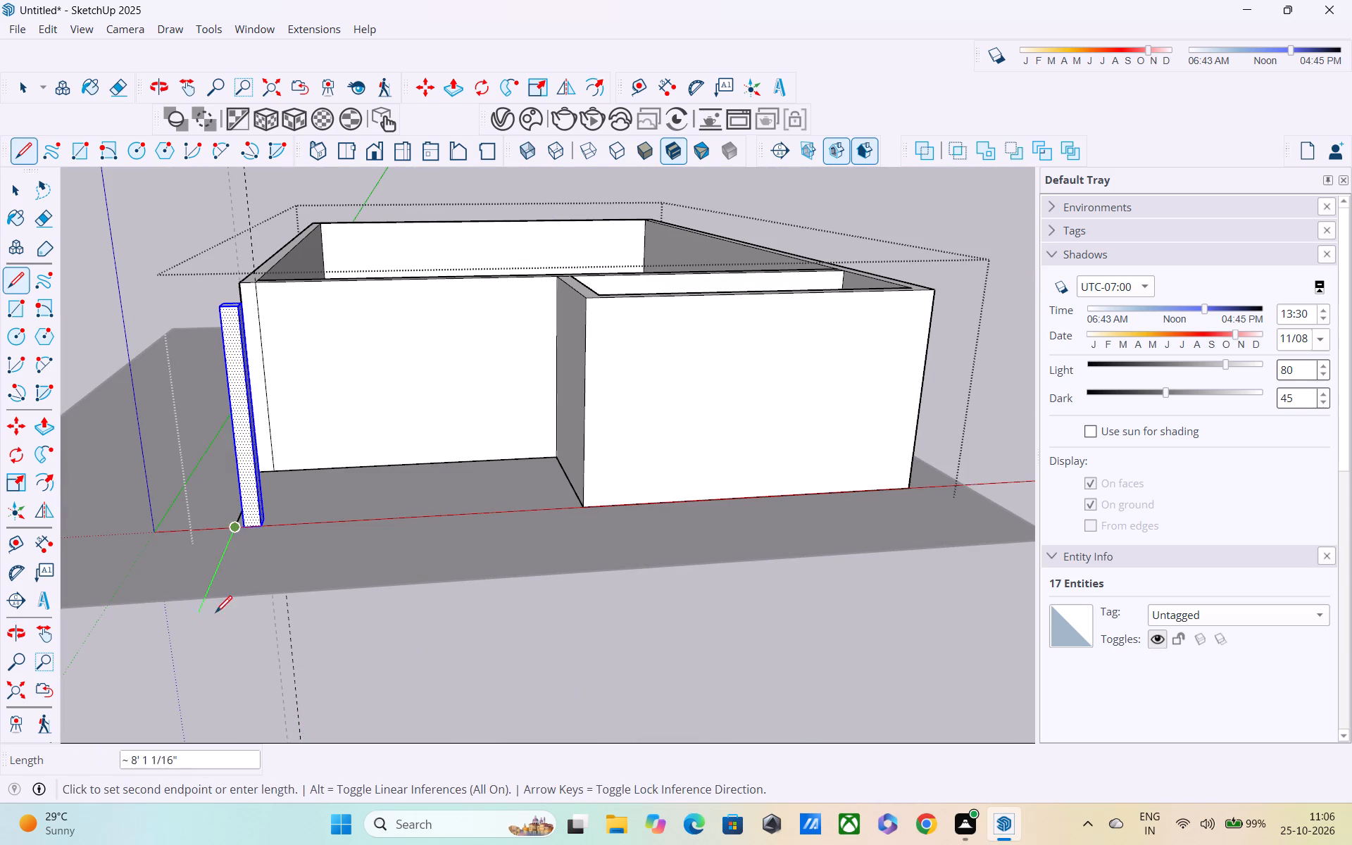
key("space")
Move the column by its front bottom corner onto the helper line's endpoint on the red axis.
key("m")
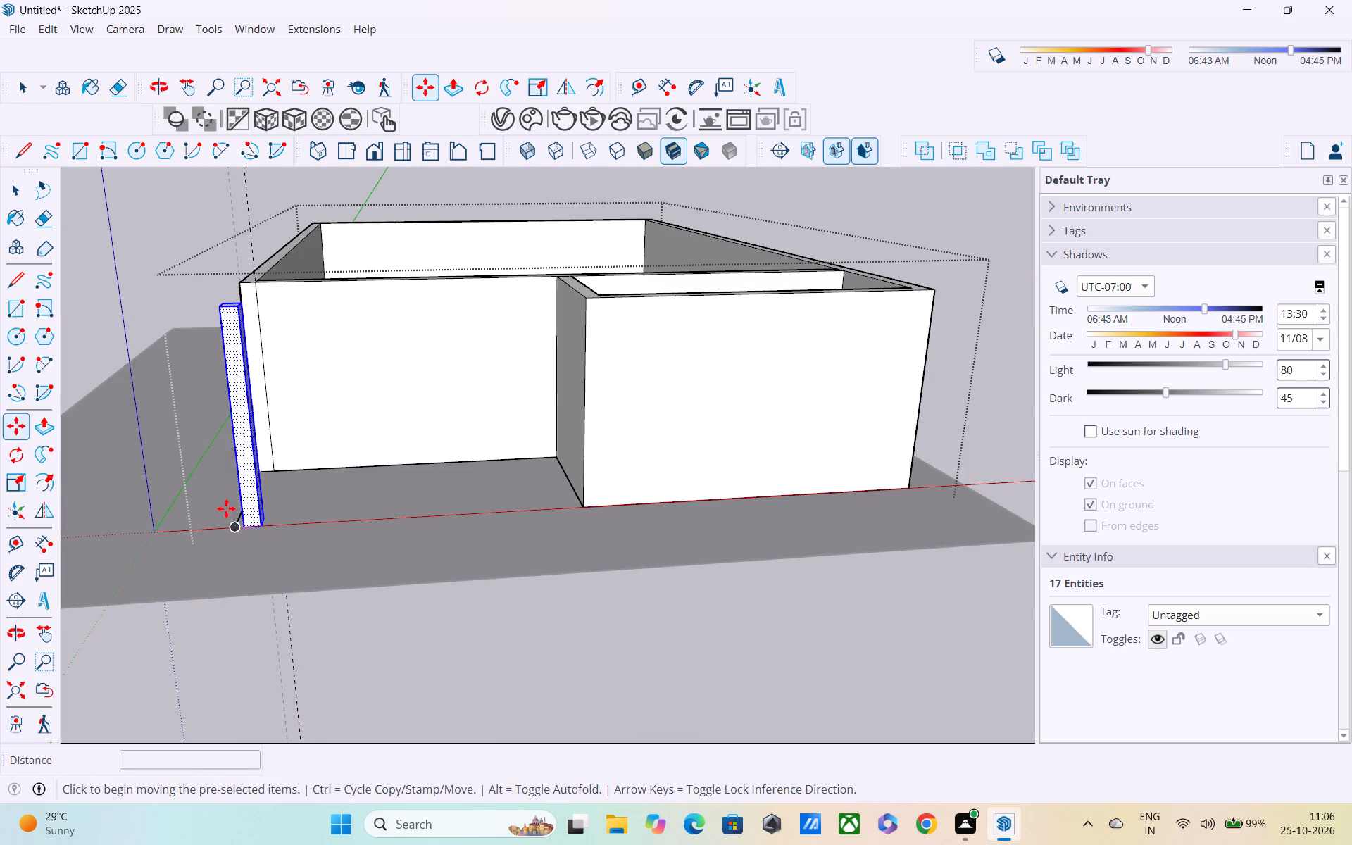
scroll(220, 514, "up", 1)
scroll(220, 514, "down", 1)
scroll(220, 514, "up", 10)
left_click(249, 531)
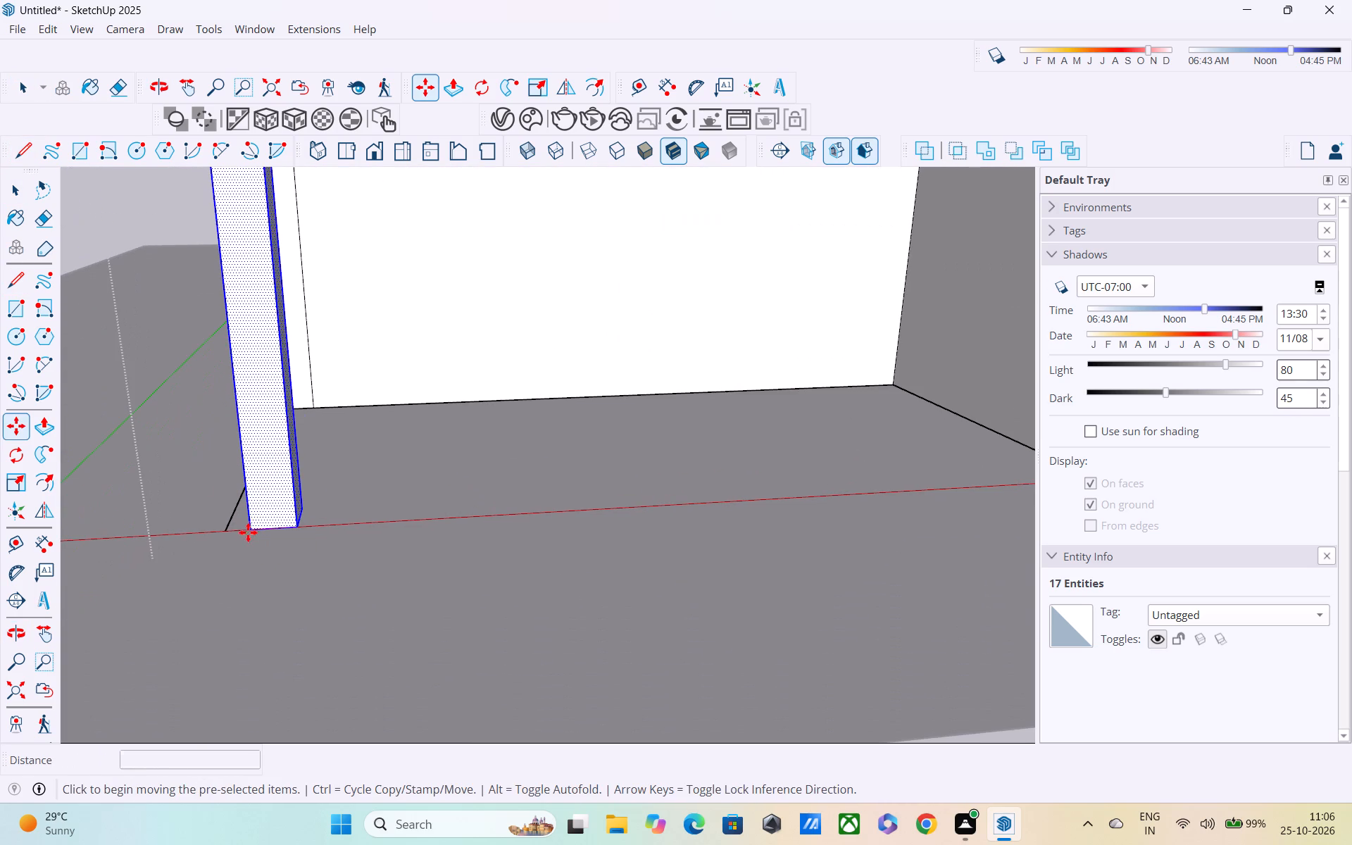
left_click(230, 532)
Erase the helper line between the long wall's front corner and the column.
scroll(251, 538, "down", 7)
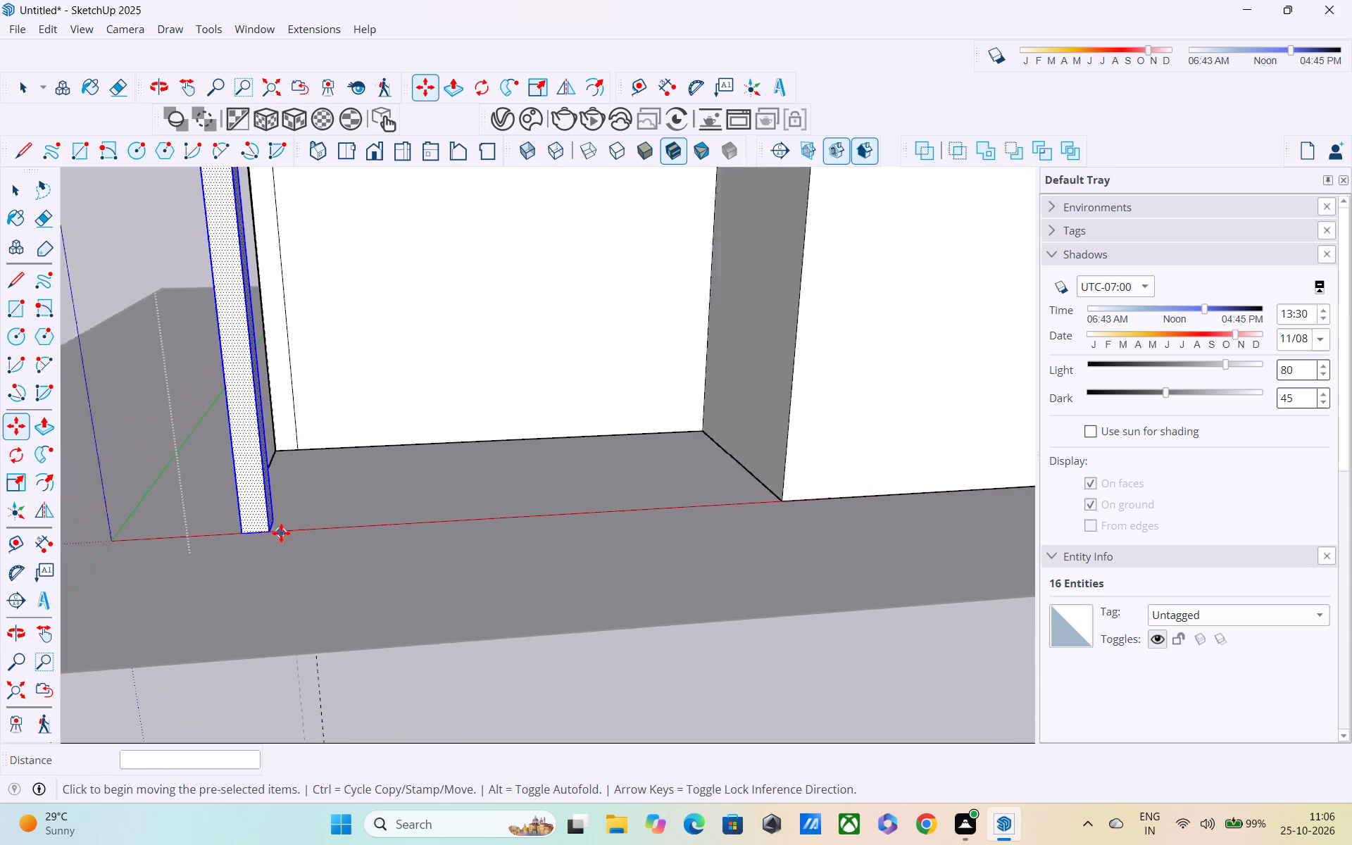
scroll(281, 533, "down", 2)
key("space")
middle_click_drag(282, 546, 736, 546)
scroll(736, 546, "down", 4)
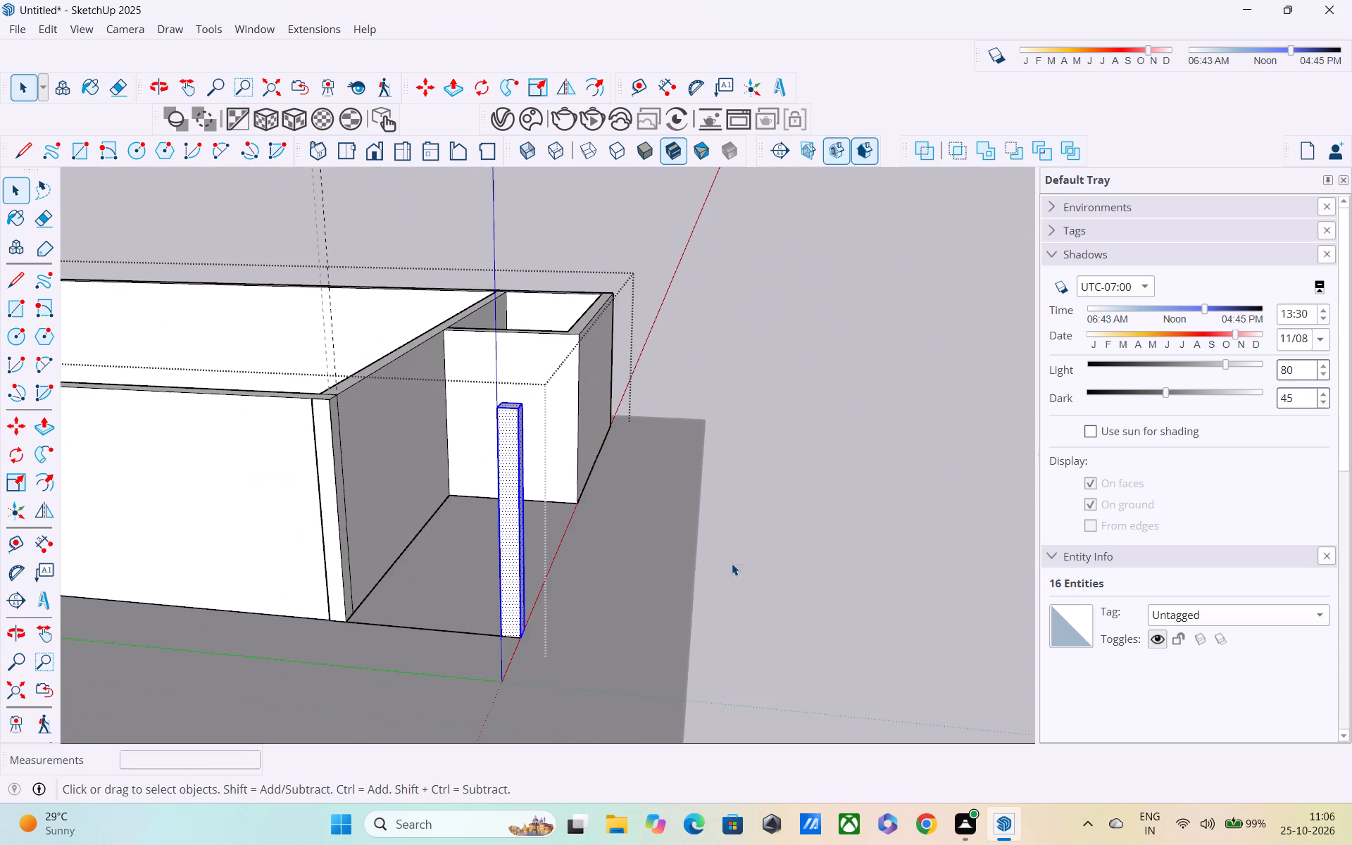
middle_click_drag(730, 568, 828, 567, "shift")
key("e")
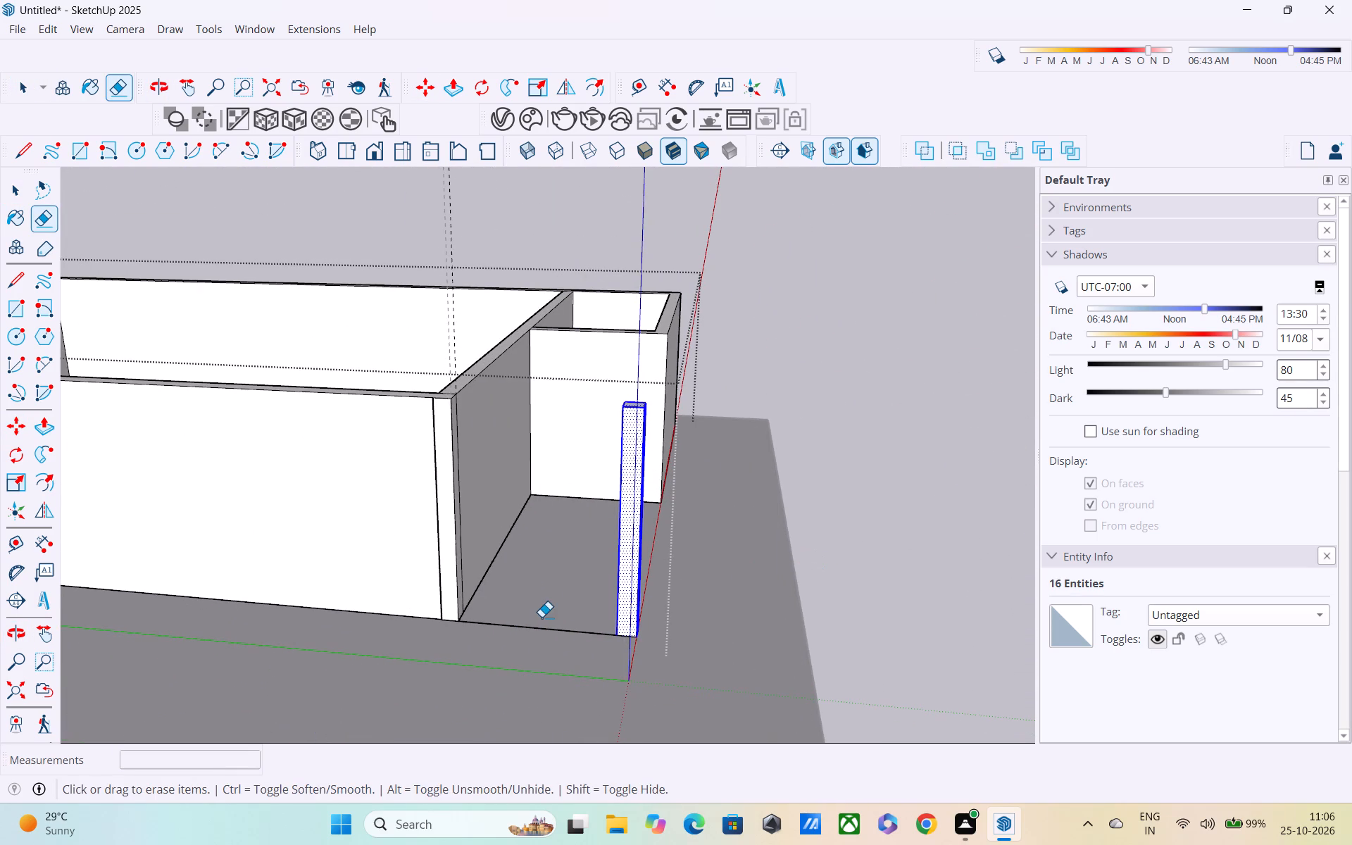
left_click(541, 631)
Close the walls group.
scroll(559, 631, "down", 4)
middle_click_drag(620, 630, 546, 629)
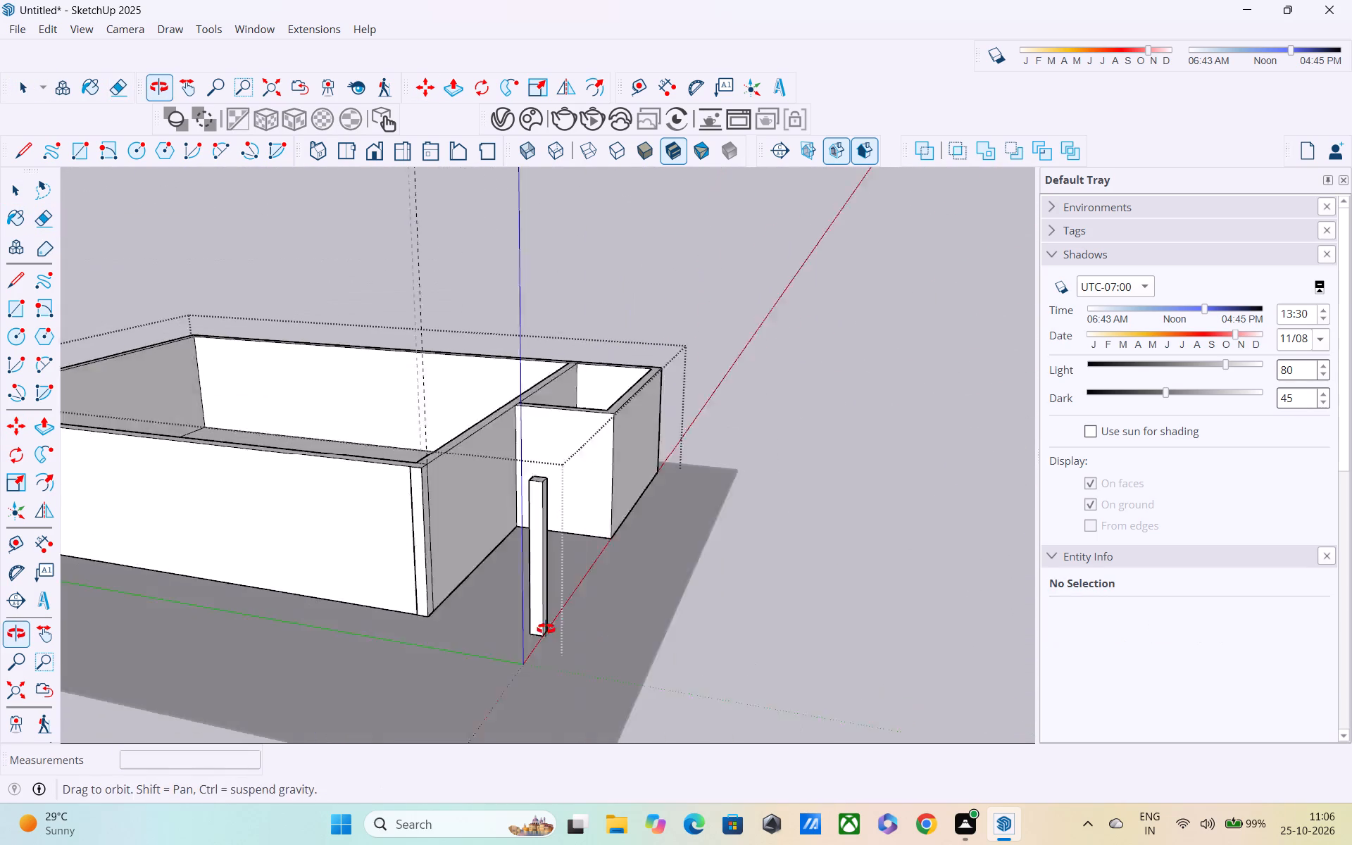
middle_click_drag(546, 629, 361, 615)
scroll(360, 603, "down", 3)
key("space")
left_click_drag(807, 399, 803, 389)
middle_click_drag(799, 434, 612, 432)
key("space")
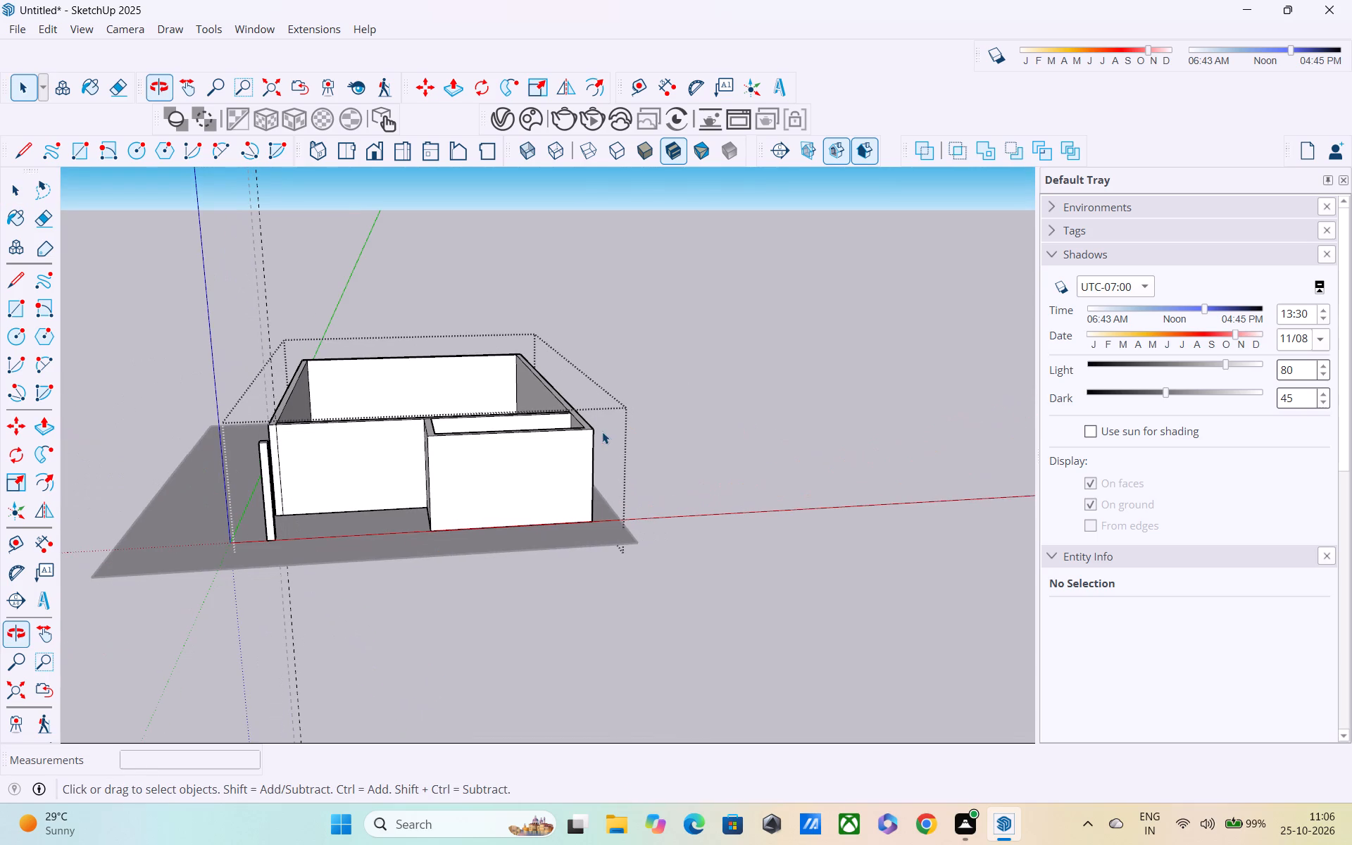
left_click_drag(925, 353, 918, 353)
left_click(709, 437)
Delete the dashed guide stored inside the walls group near the front corner, and close the group.
middle_click_drag(612, 511, 441, 456)
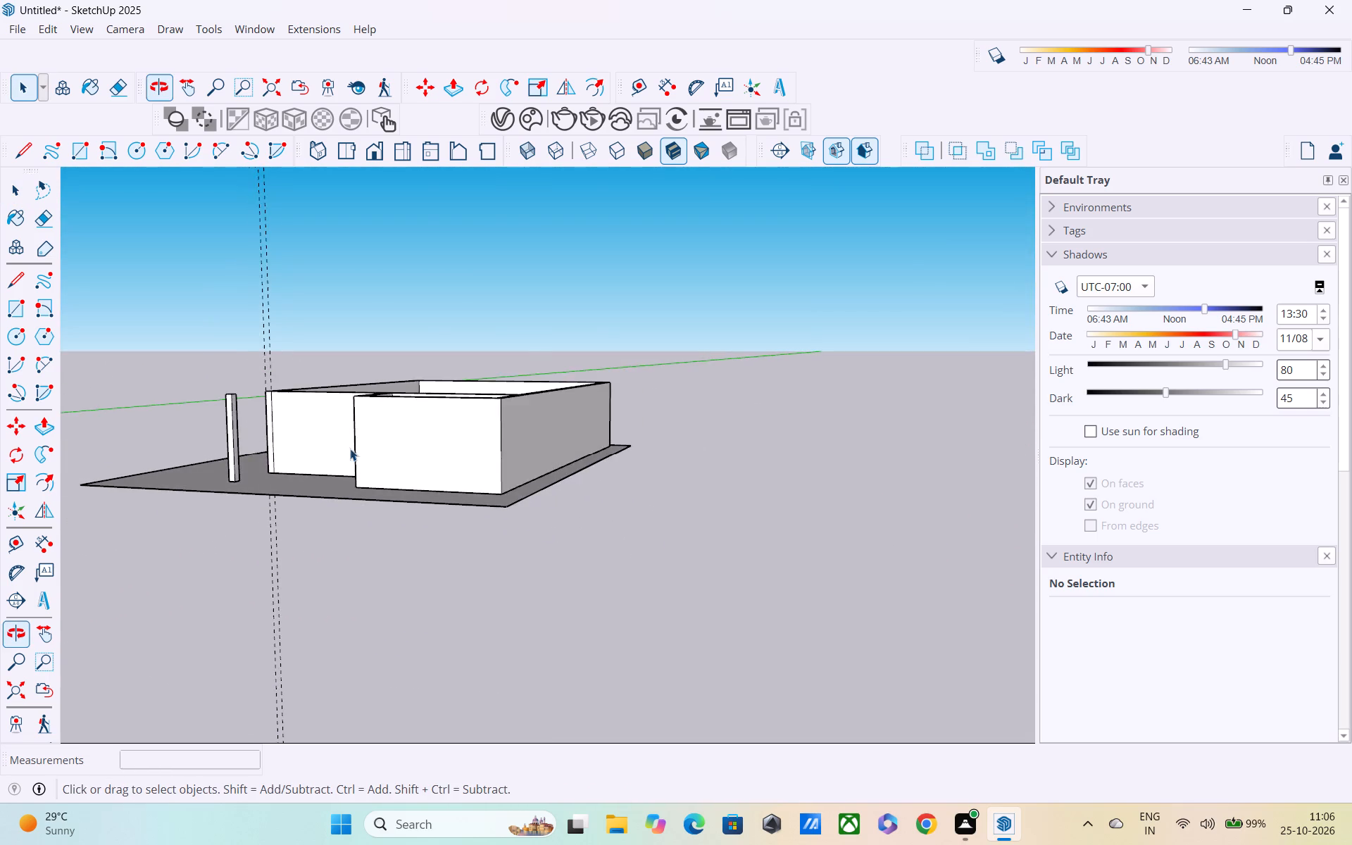
scroll(350, 449, "up", 3)
middle_click_drag(373, 467, 599, 327, "shift")
left_click_drag(486, 584, 415, 606)
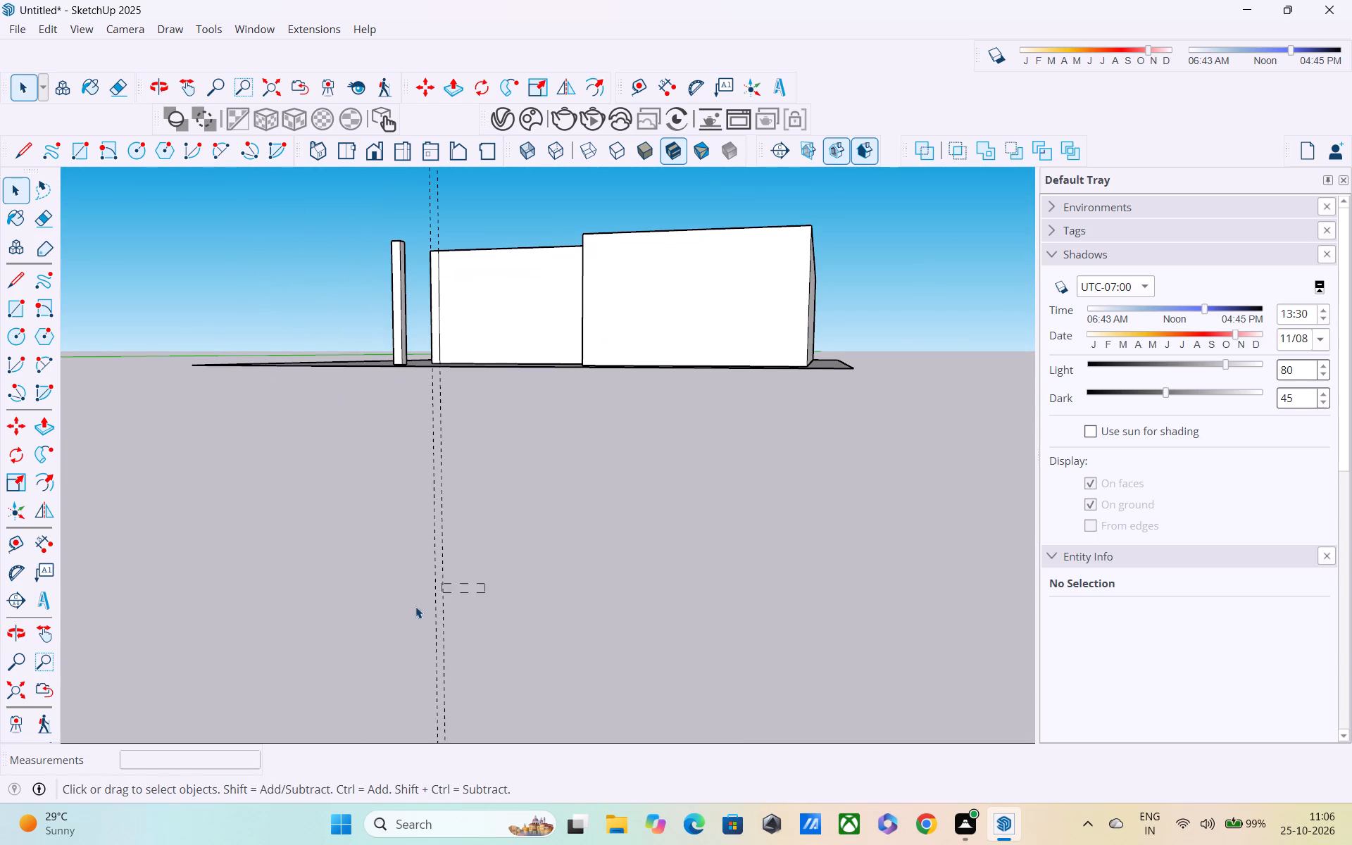
left_click_drag(415, 606, 399, 618)
double_click(558, 311)
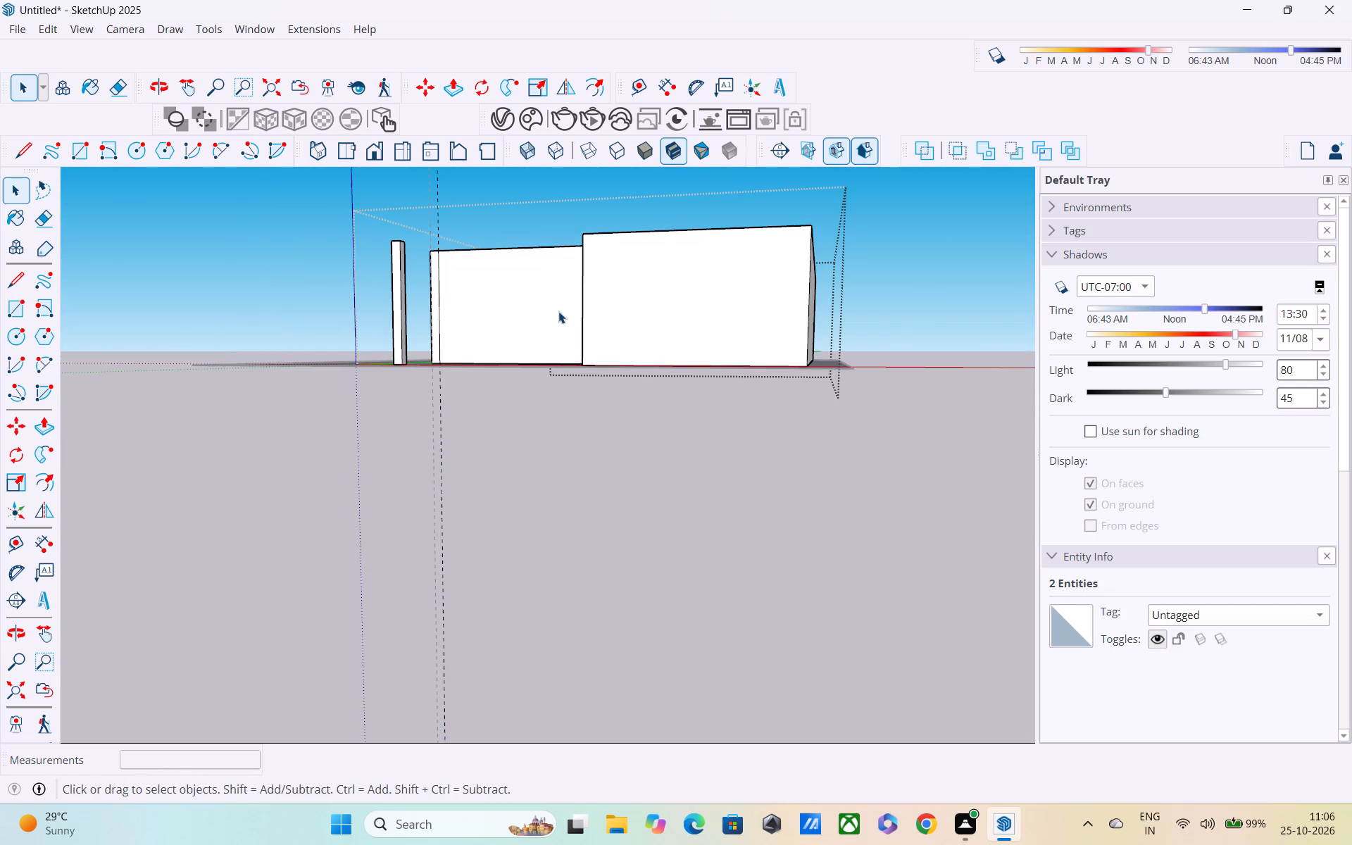
left_click_drag(544, 538, 361, 588)
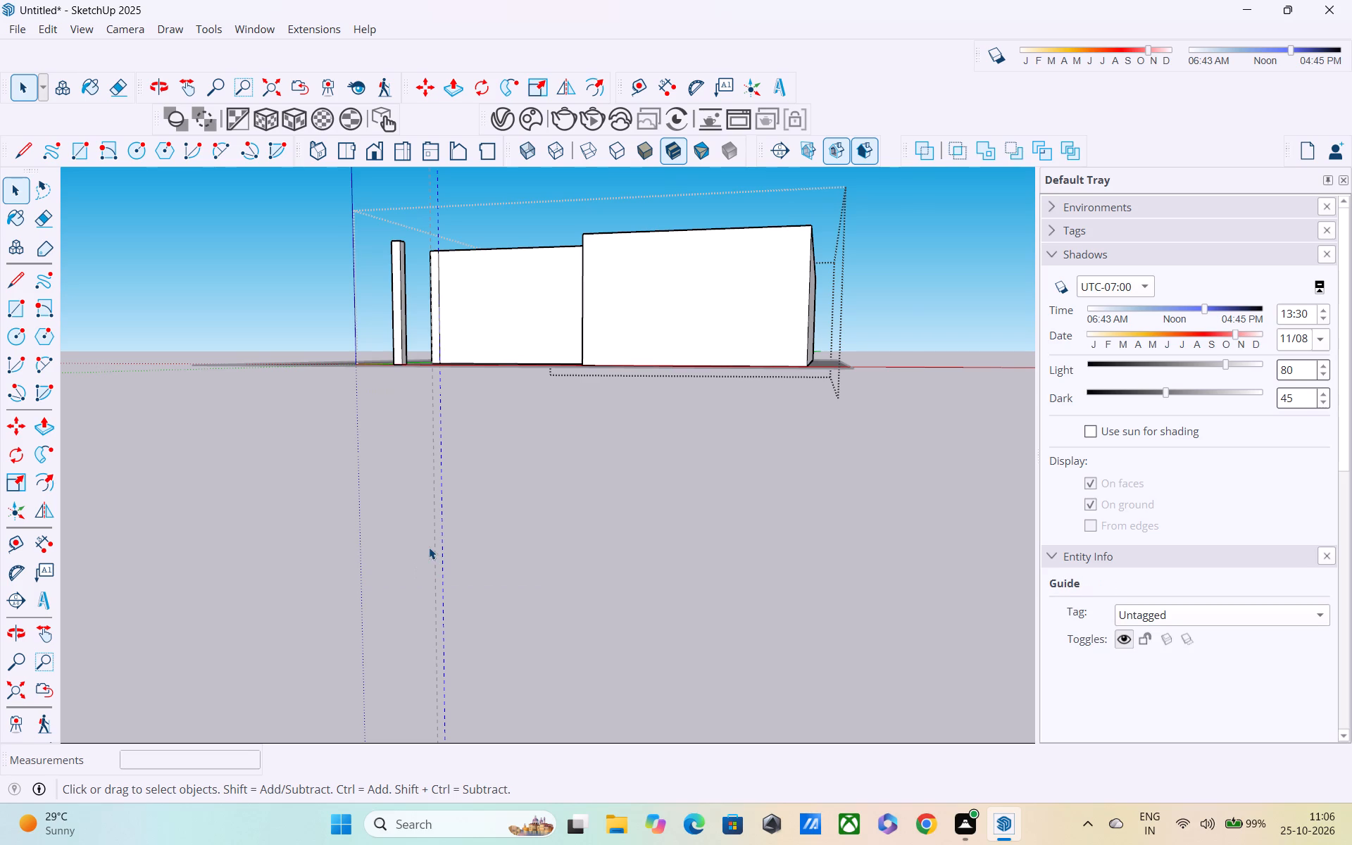
key("Delete")
left_click(583, 542)
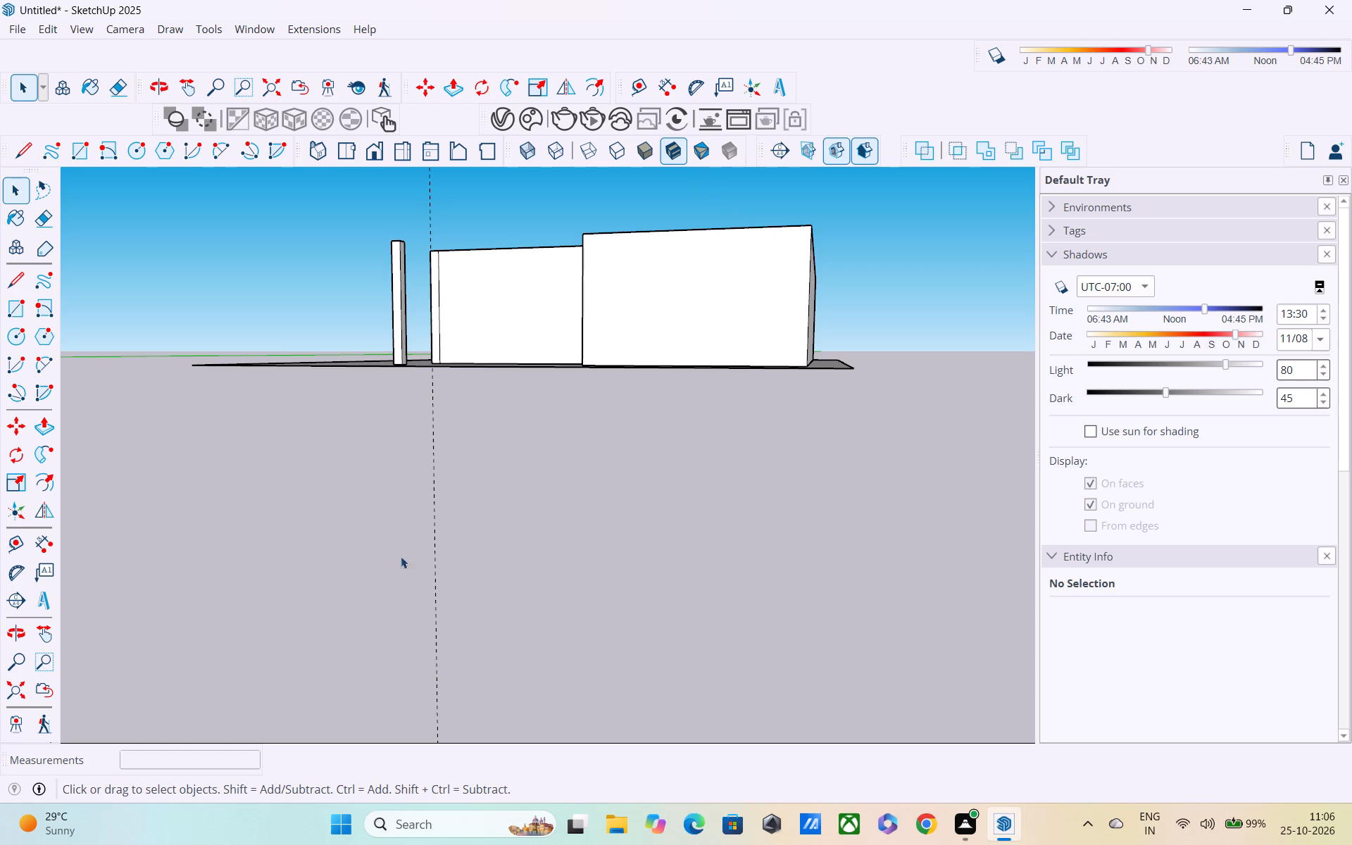
Delete the remaining dashed guide beside the long wall's front corner, outside the walls group.
double_click(436, 507)
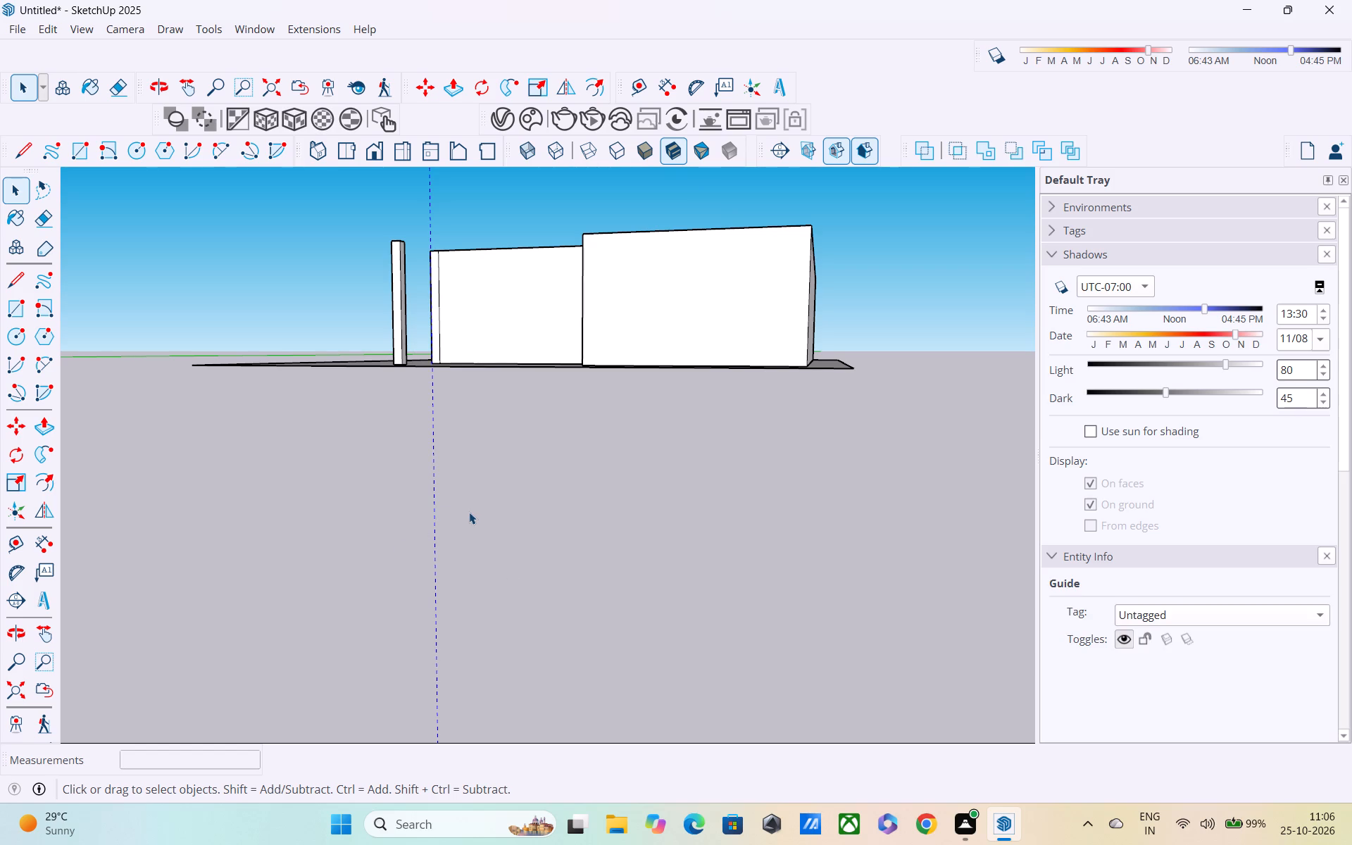
key("Delete")
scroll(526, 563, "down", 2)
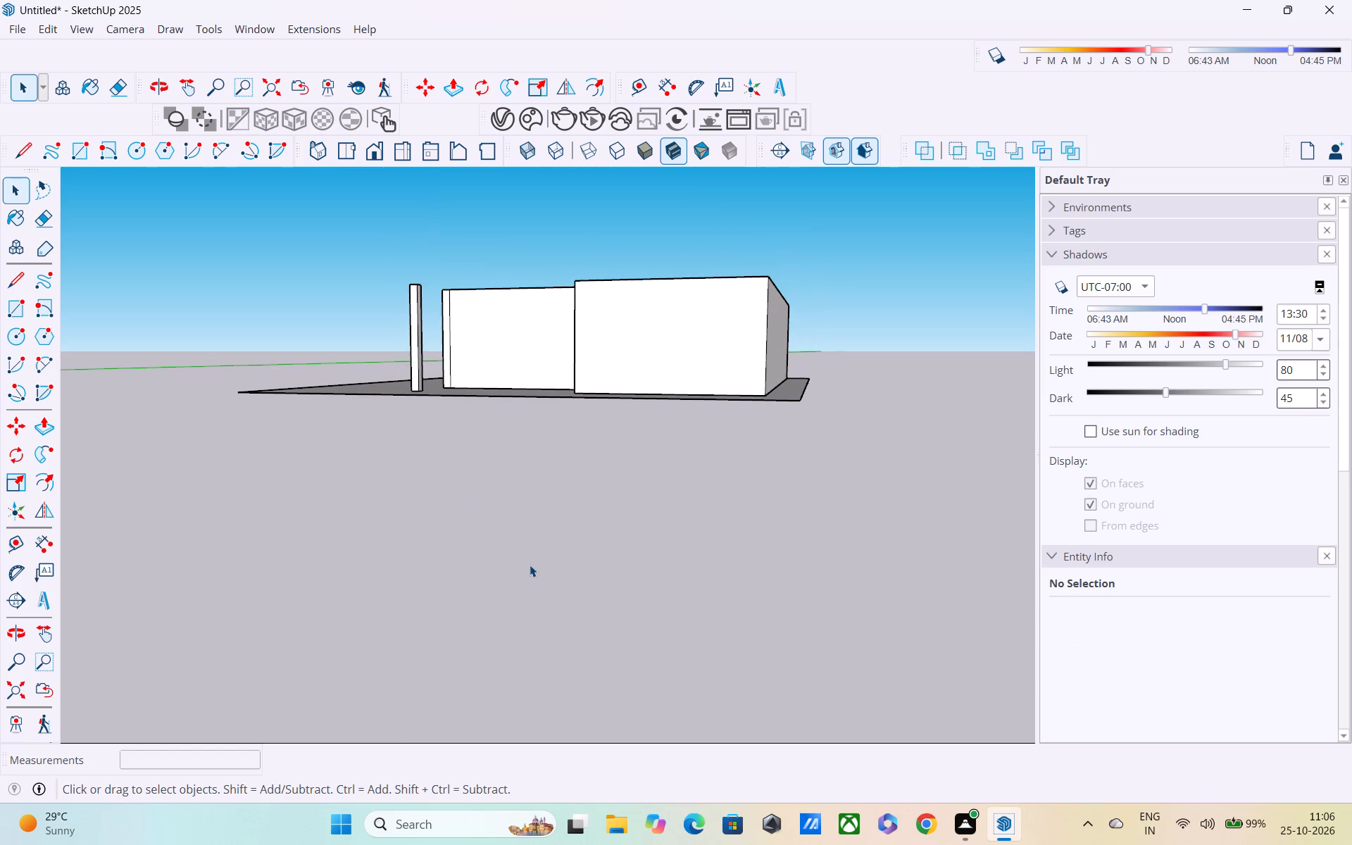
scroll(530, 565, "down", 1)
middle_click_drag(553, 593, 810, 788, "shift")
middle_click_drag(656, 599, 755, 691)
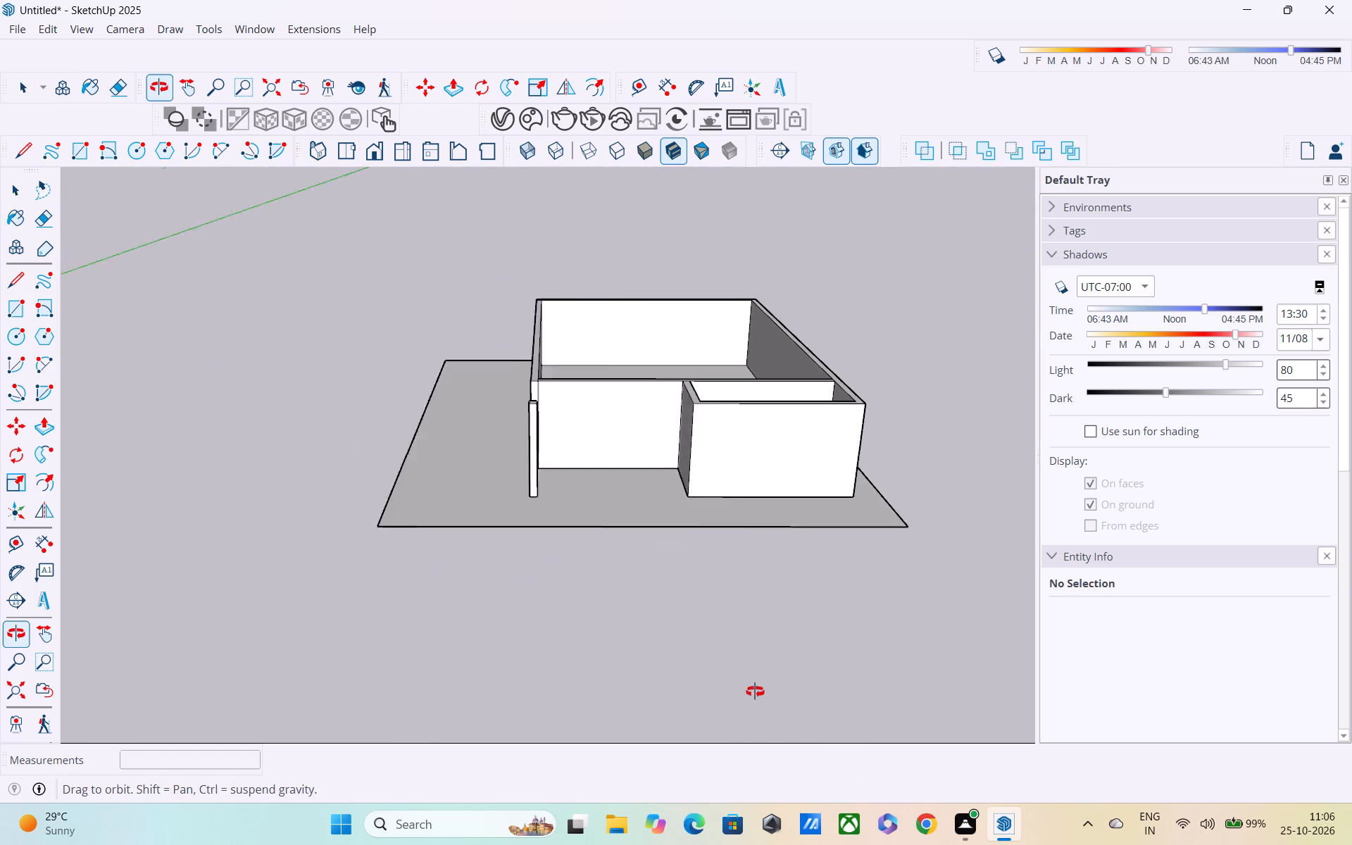
Place two vertical guides on the recessed front wall, 2' from the vertical edge line near the column and 4' beyond that.
middle_click_drag(755, 691, 724, 658)
key("t")
scroll(682, 617, "up", 2)
scroll(563, 410, "up", 3)
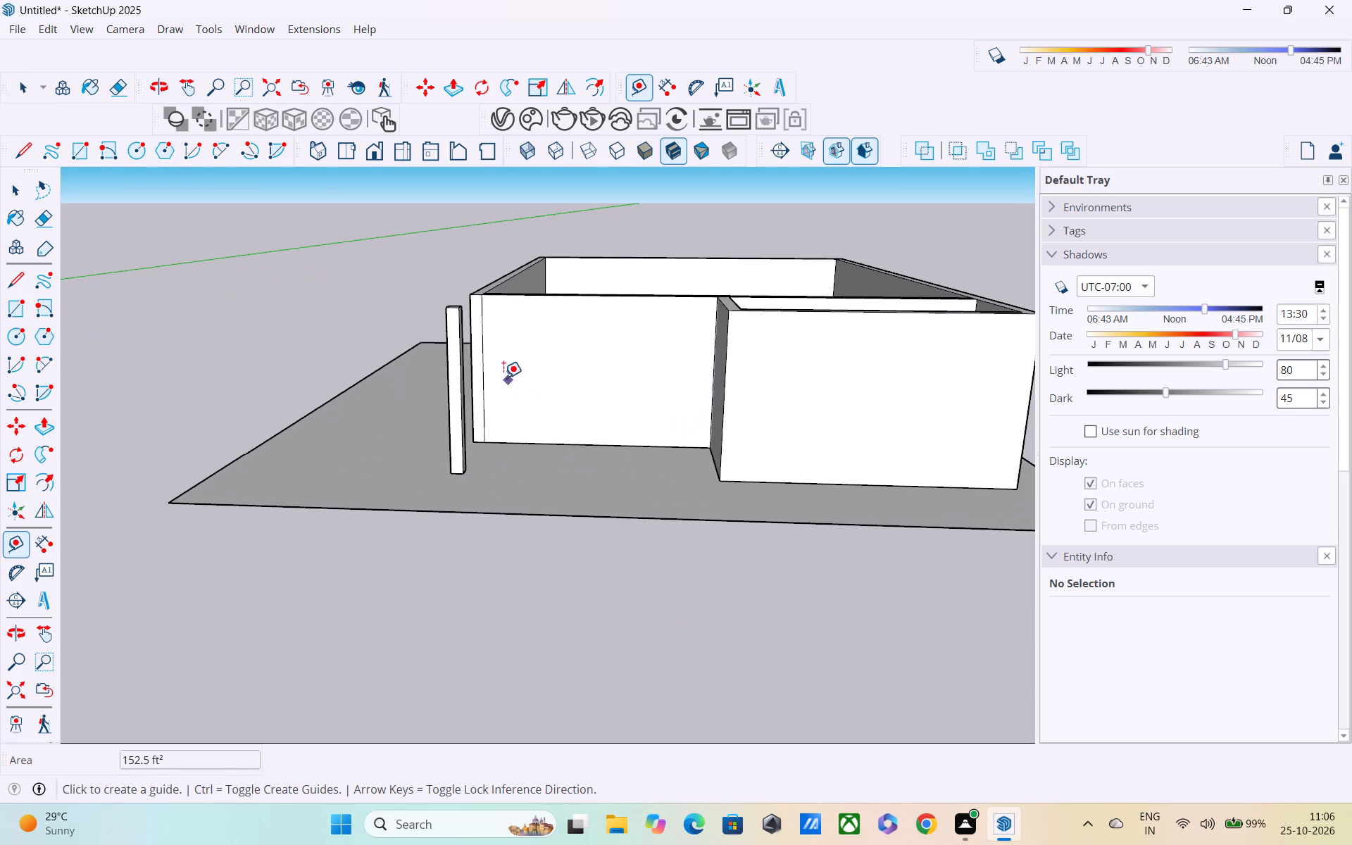
left_click(486, 354)
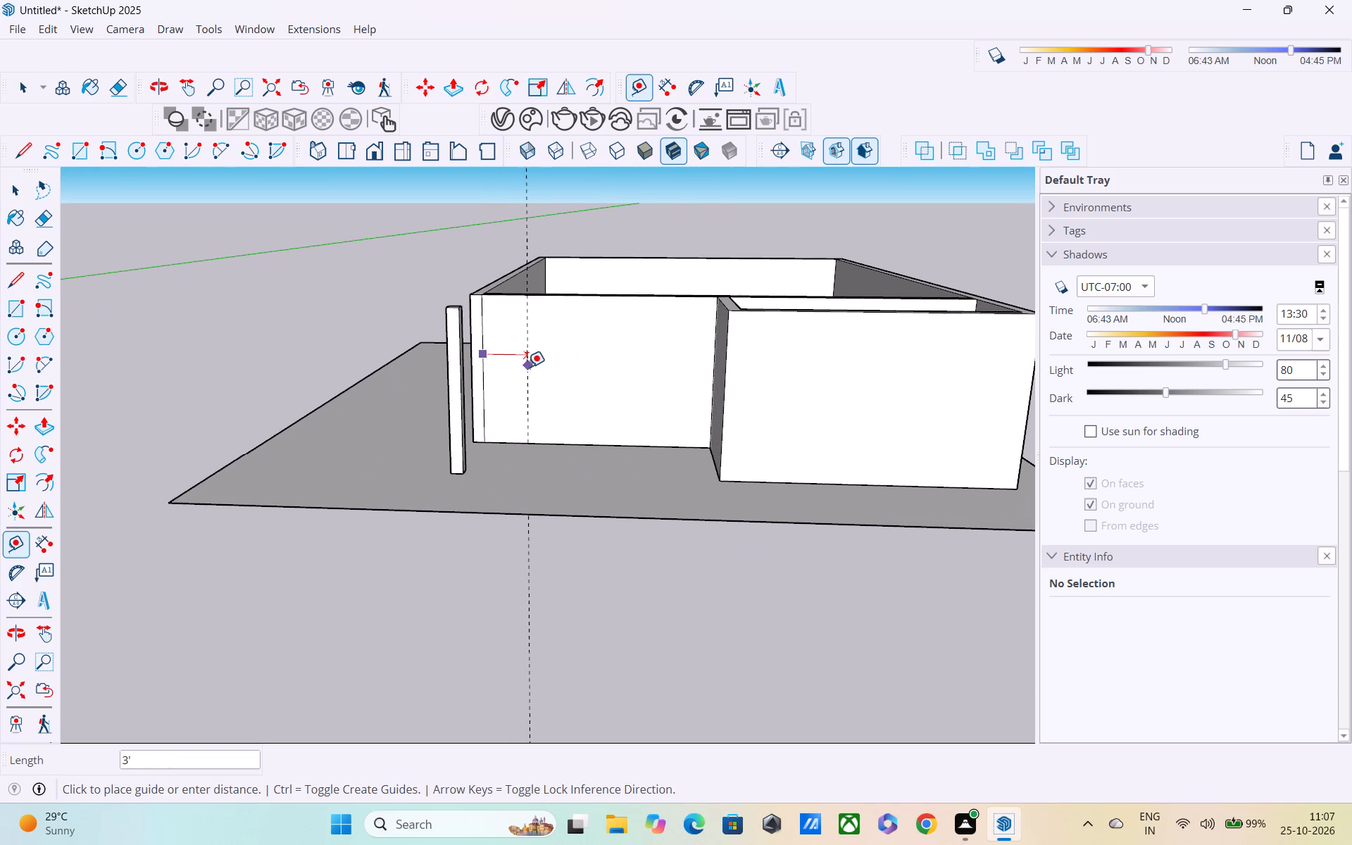
type("2'")
key("Return")
left_click(511, 366)
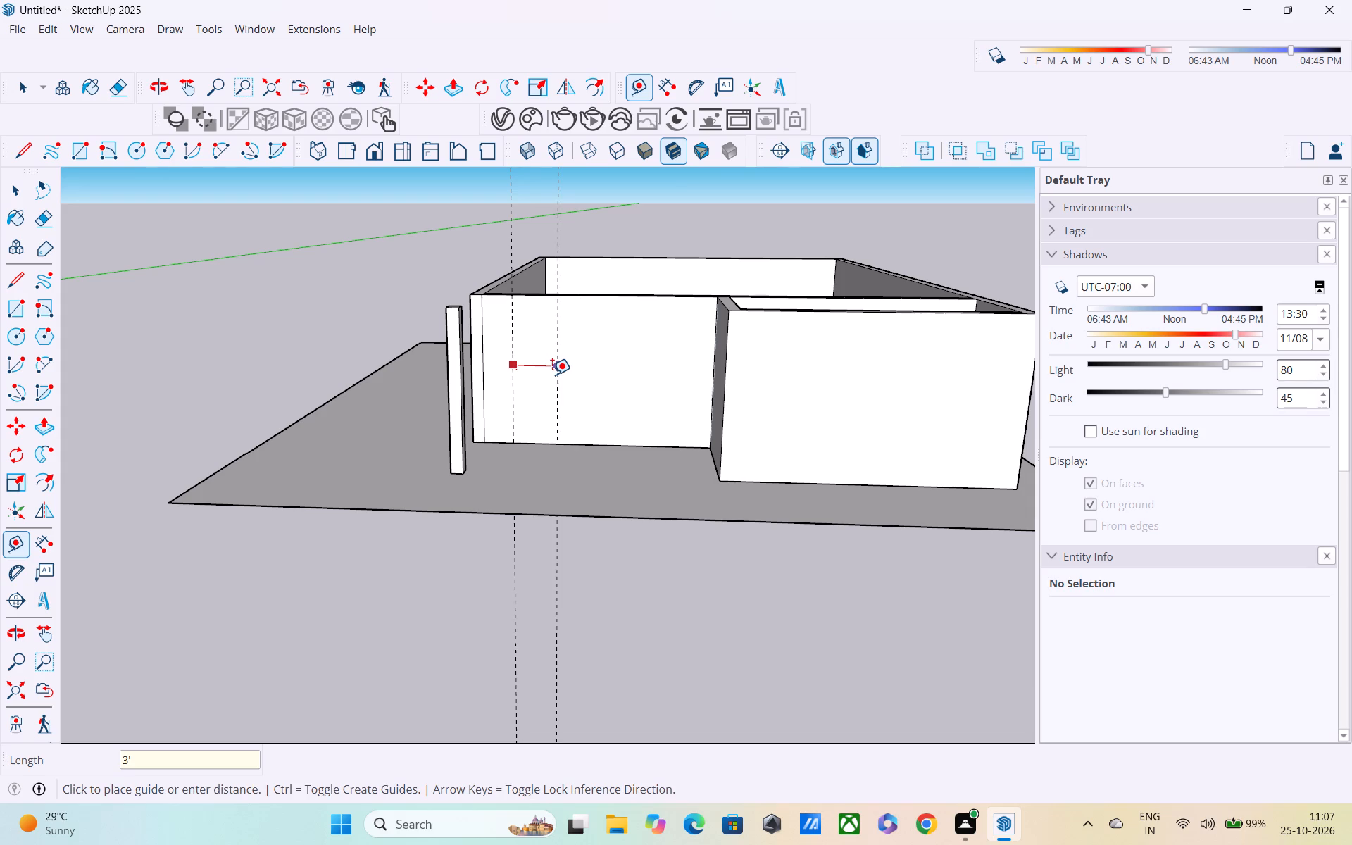
type("4'")
key("Return")
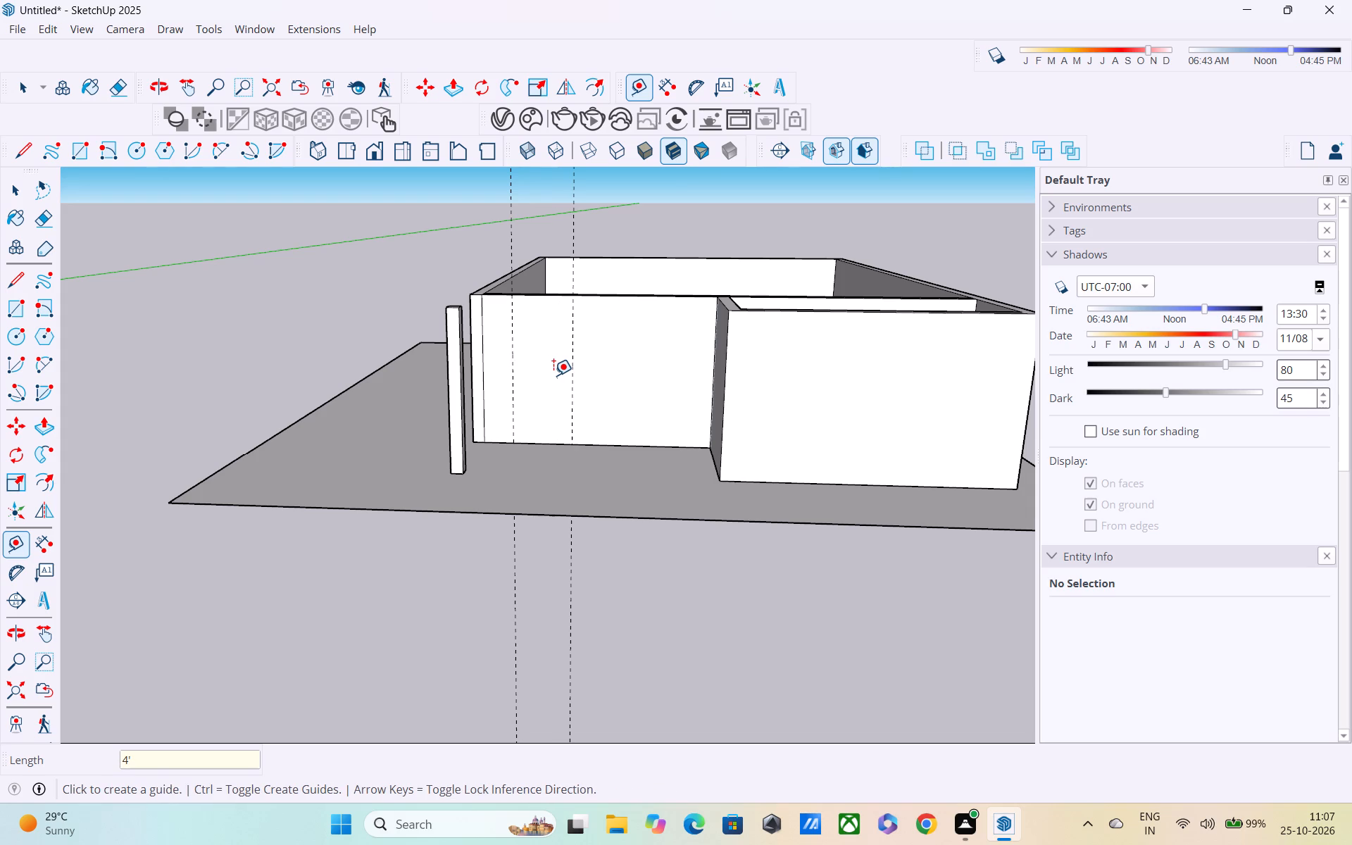
Add two more vertical guides along the recessed wall, 2' past the last guide and 4' past that one.
left_click(570, 364)
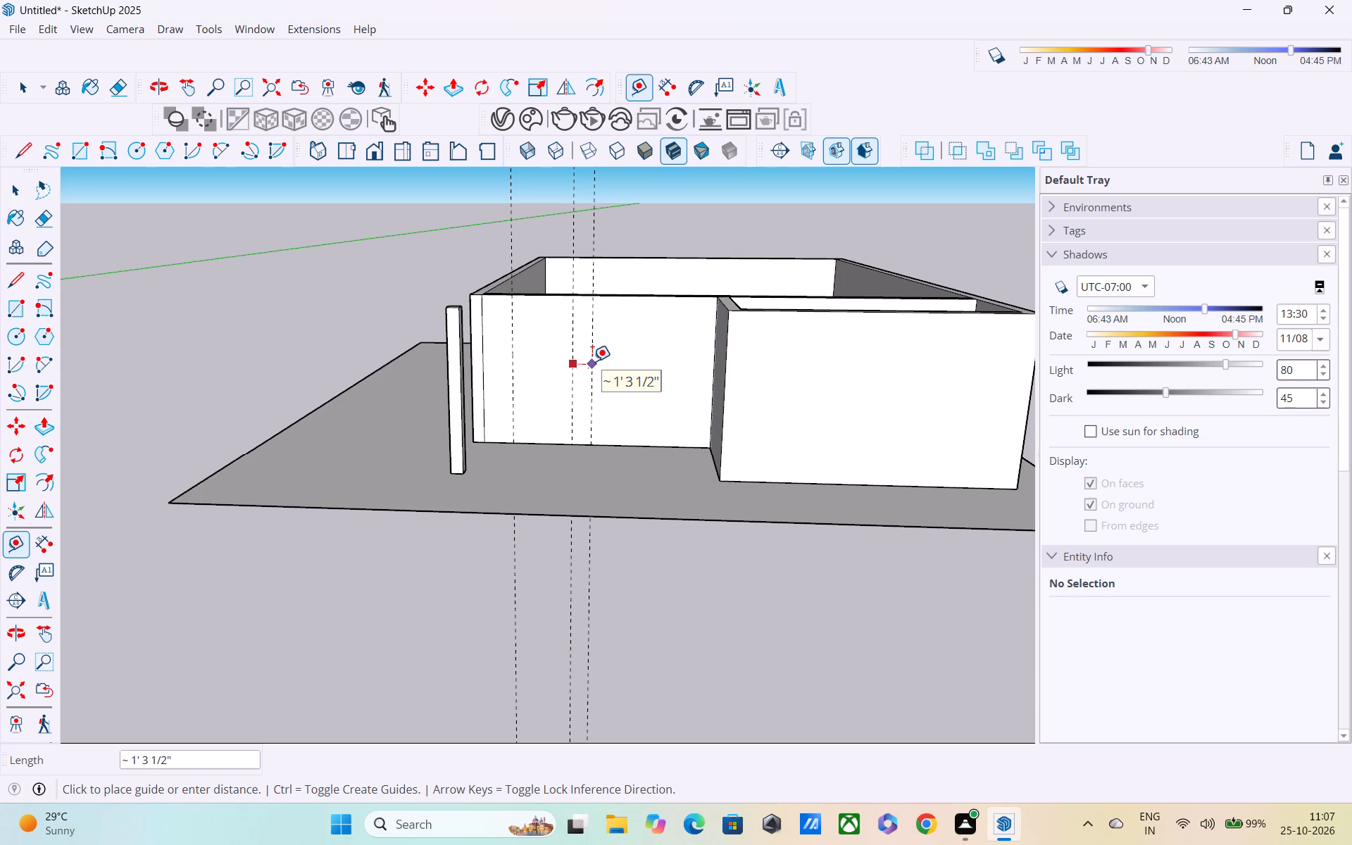
type("2'")
key("Return")
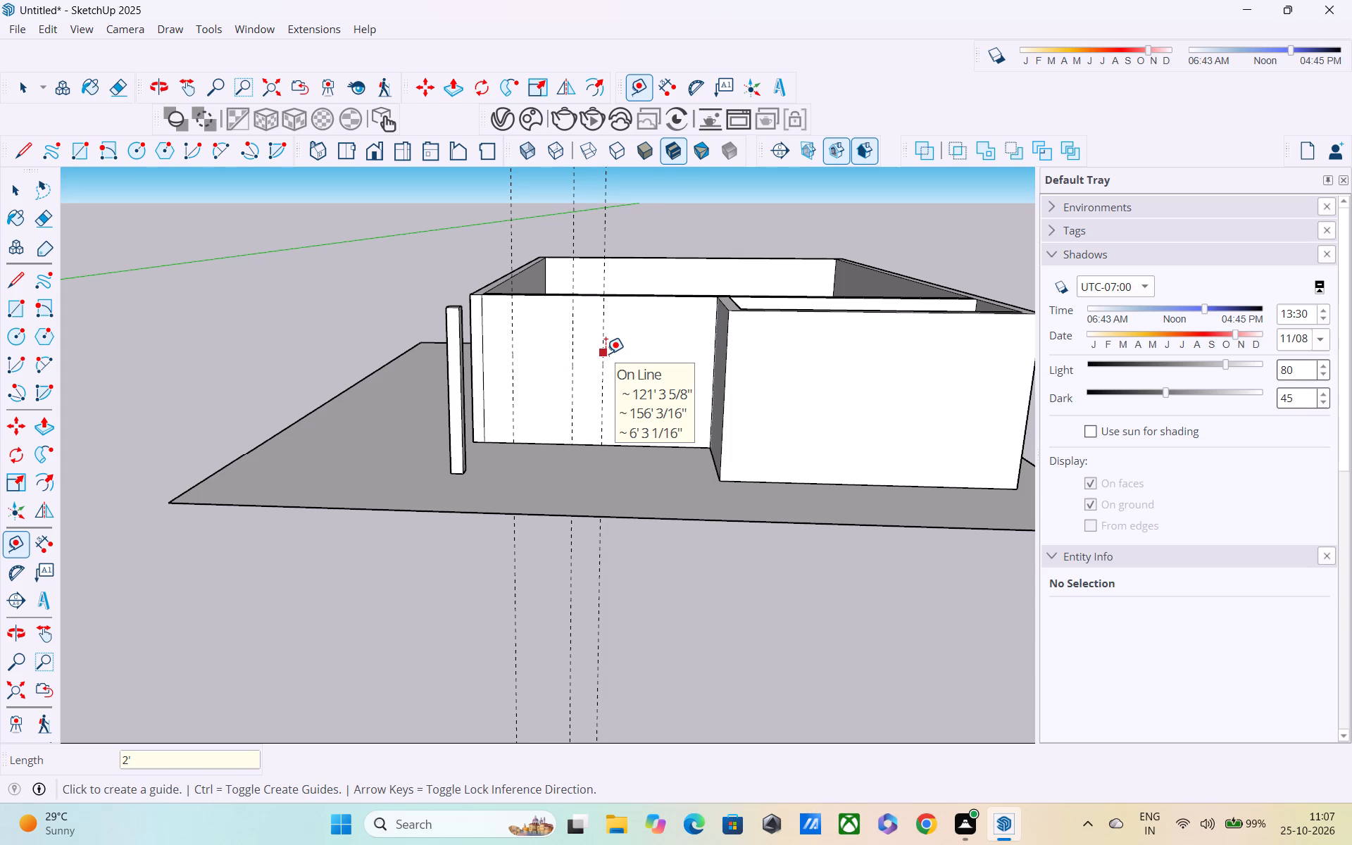
left_click(606, 353)
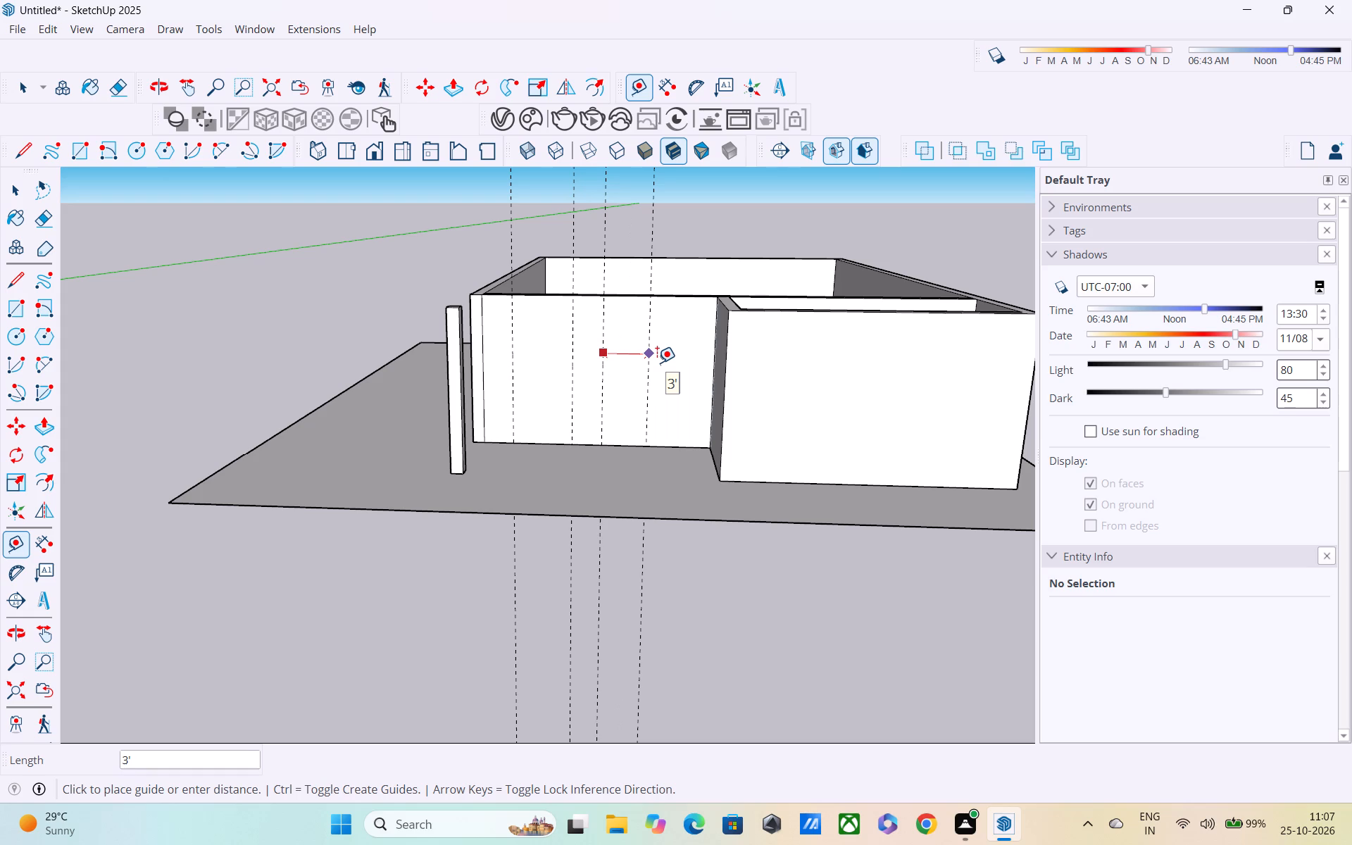
type("4'")
key("Return")
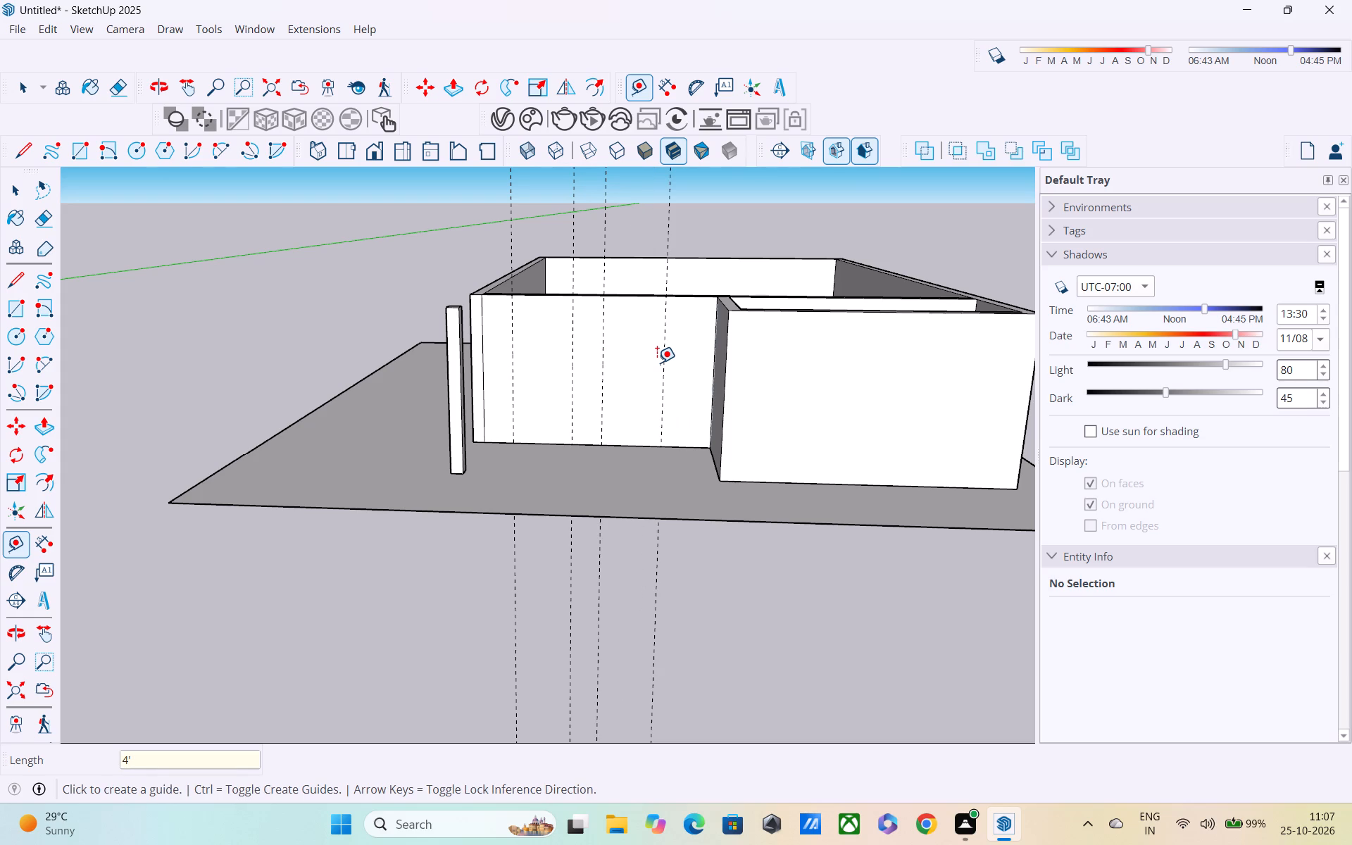
scroll(658, 363, "down", 3)
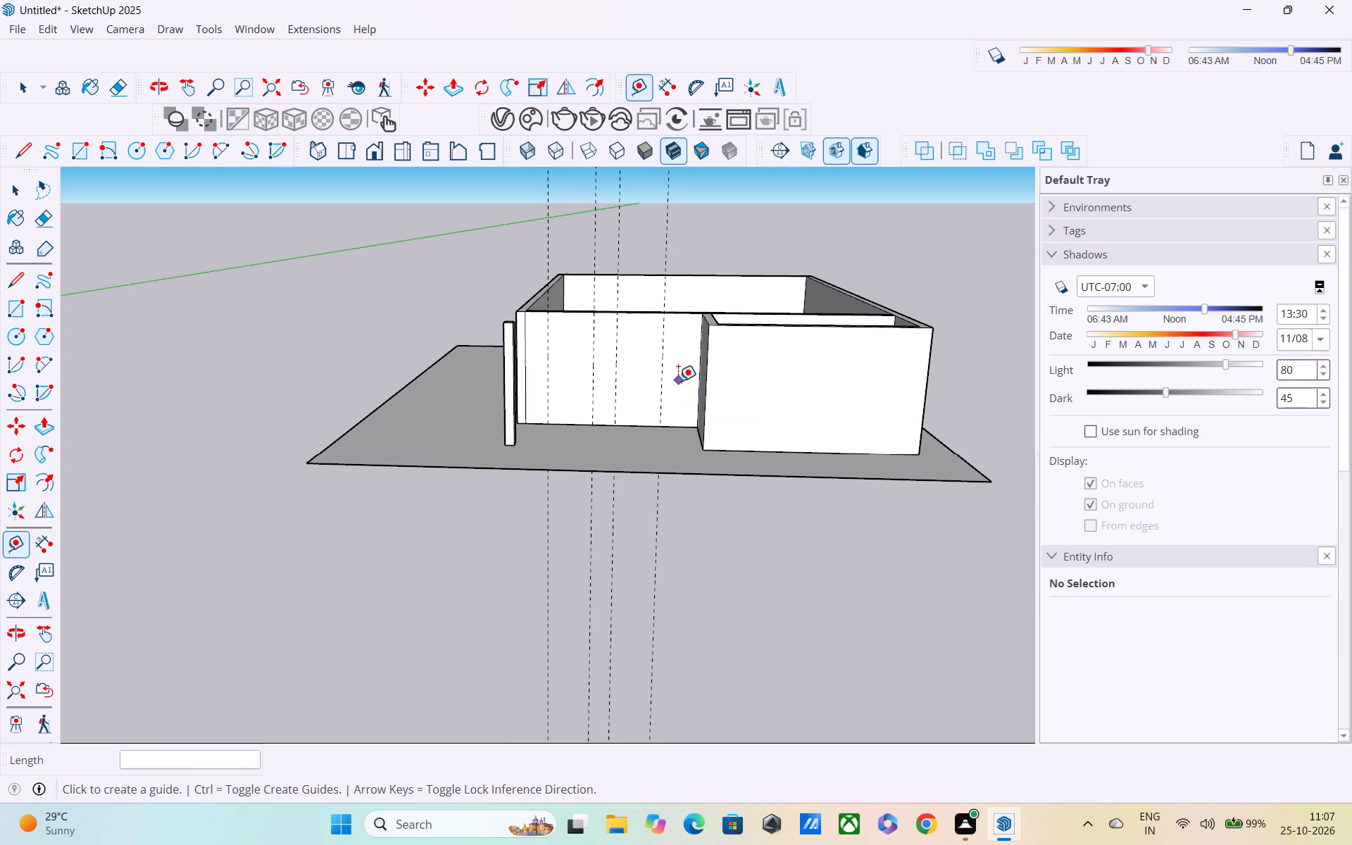
Place a horizontal guide 6" above the bottom edge of the recessed front wall.
key("space")
middle_click_drag(639, 375, 642, 318)
scroll(608, 334, "up", 5)
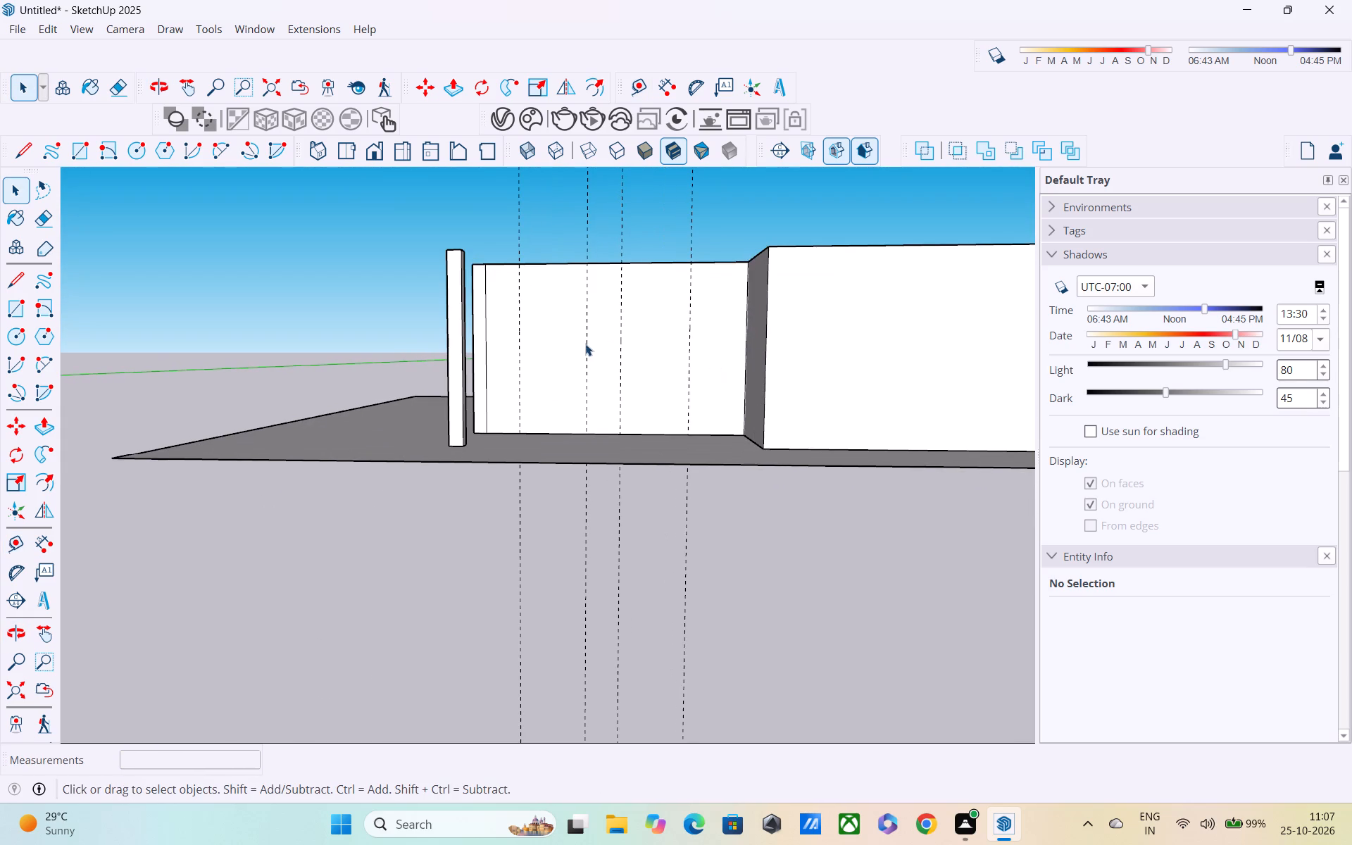
scroll(585, 344, "up", 1)
key("t")
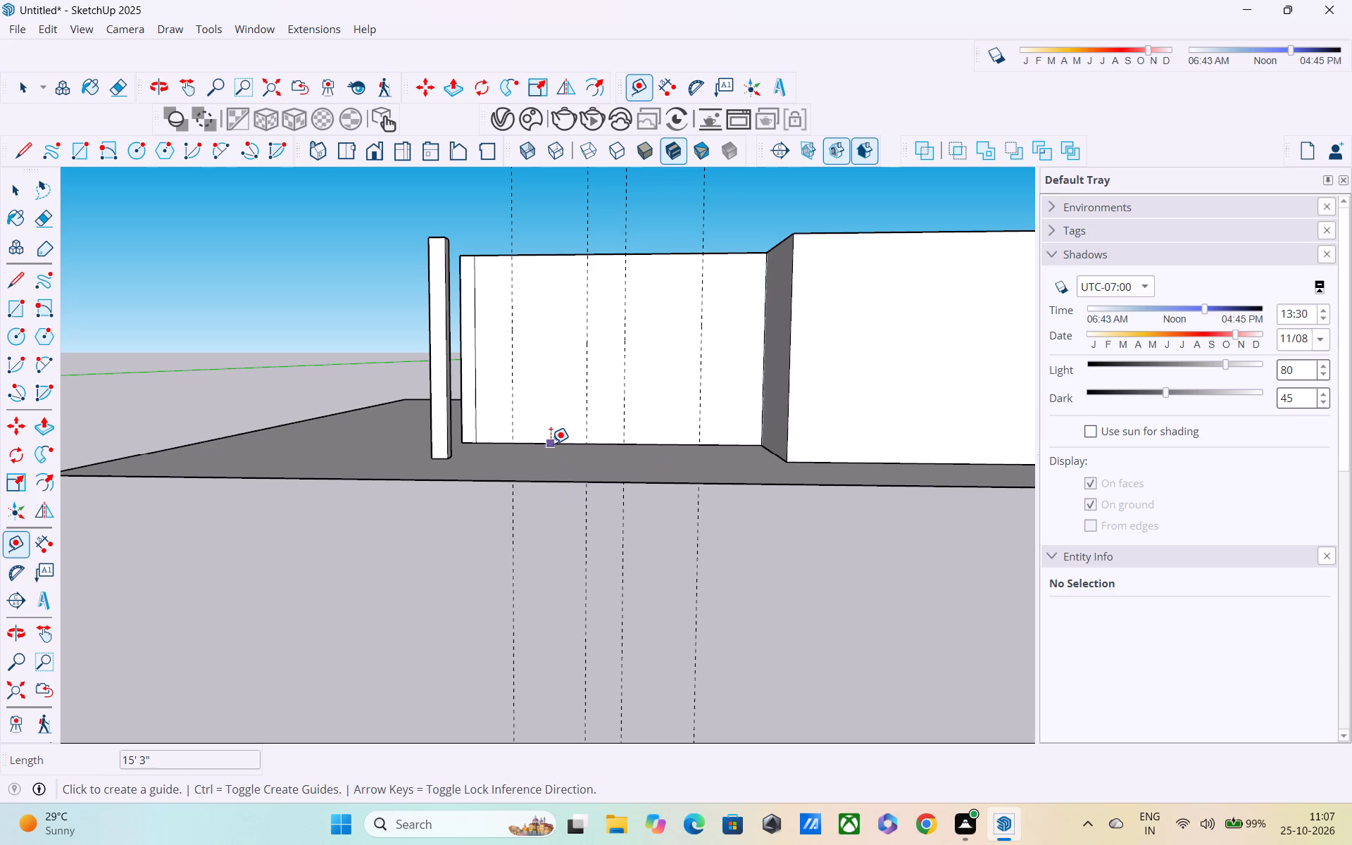
left_click(551, 444)
middle_click_drag(553, 409, 581, 471)
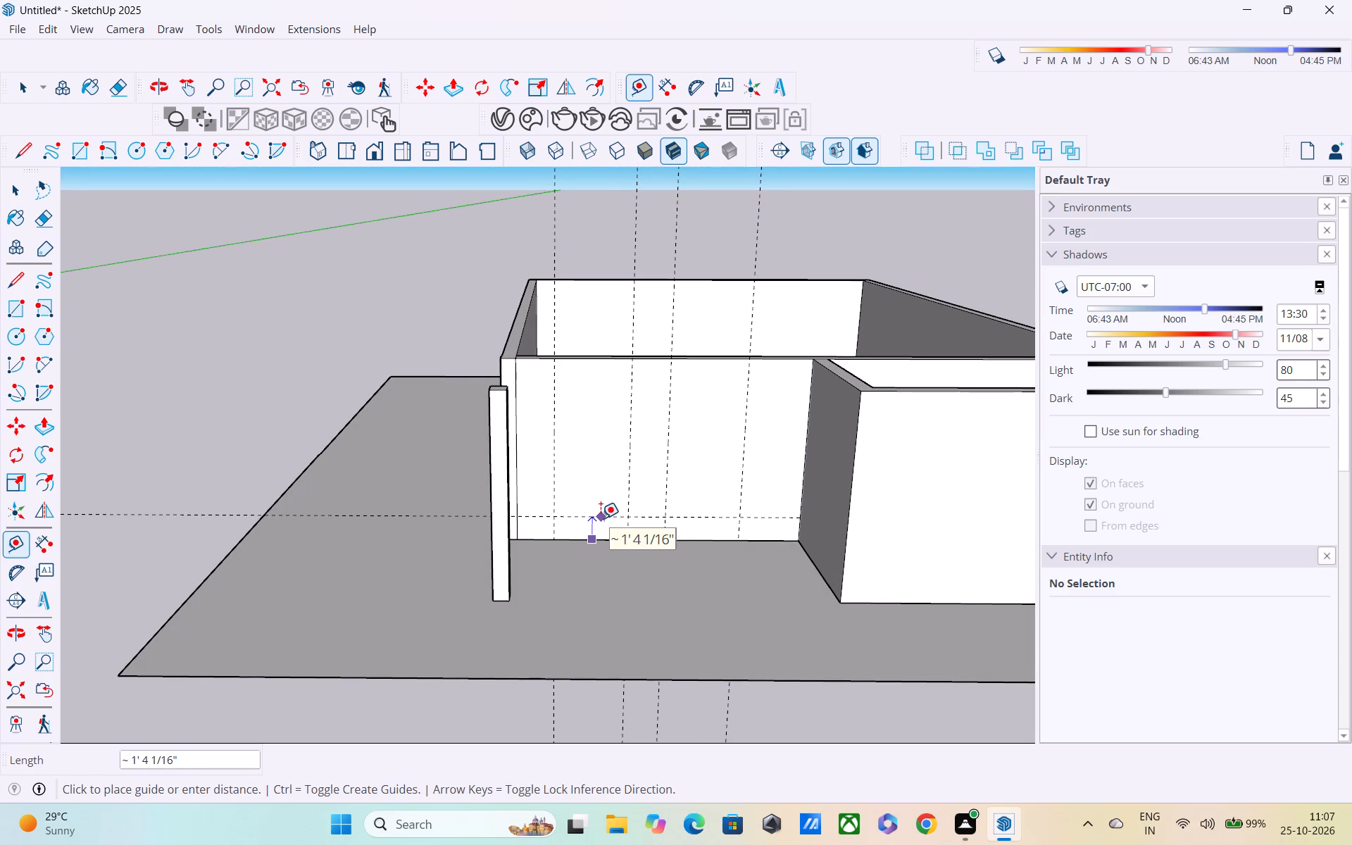
type("6\"")
key("Return")
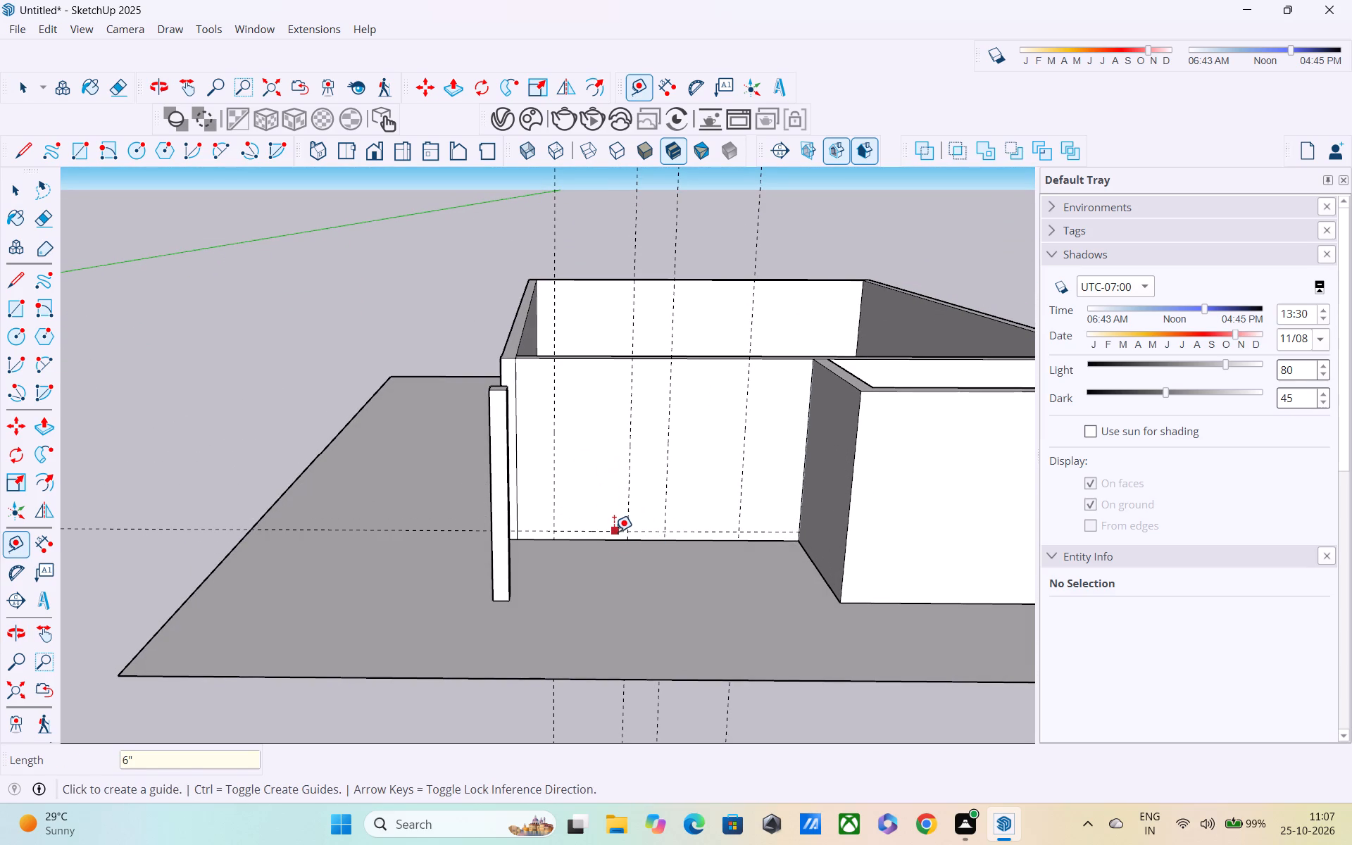
Place a second horizontal guide on the recessed wall, 7' above the lower horizontal guide.
left_click(614, 532)
middle_click_drag(682, 484, 890, 471)
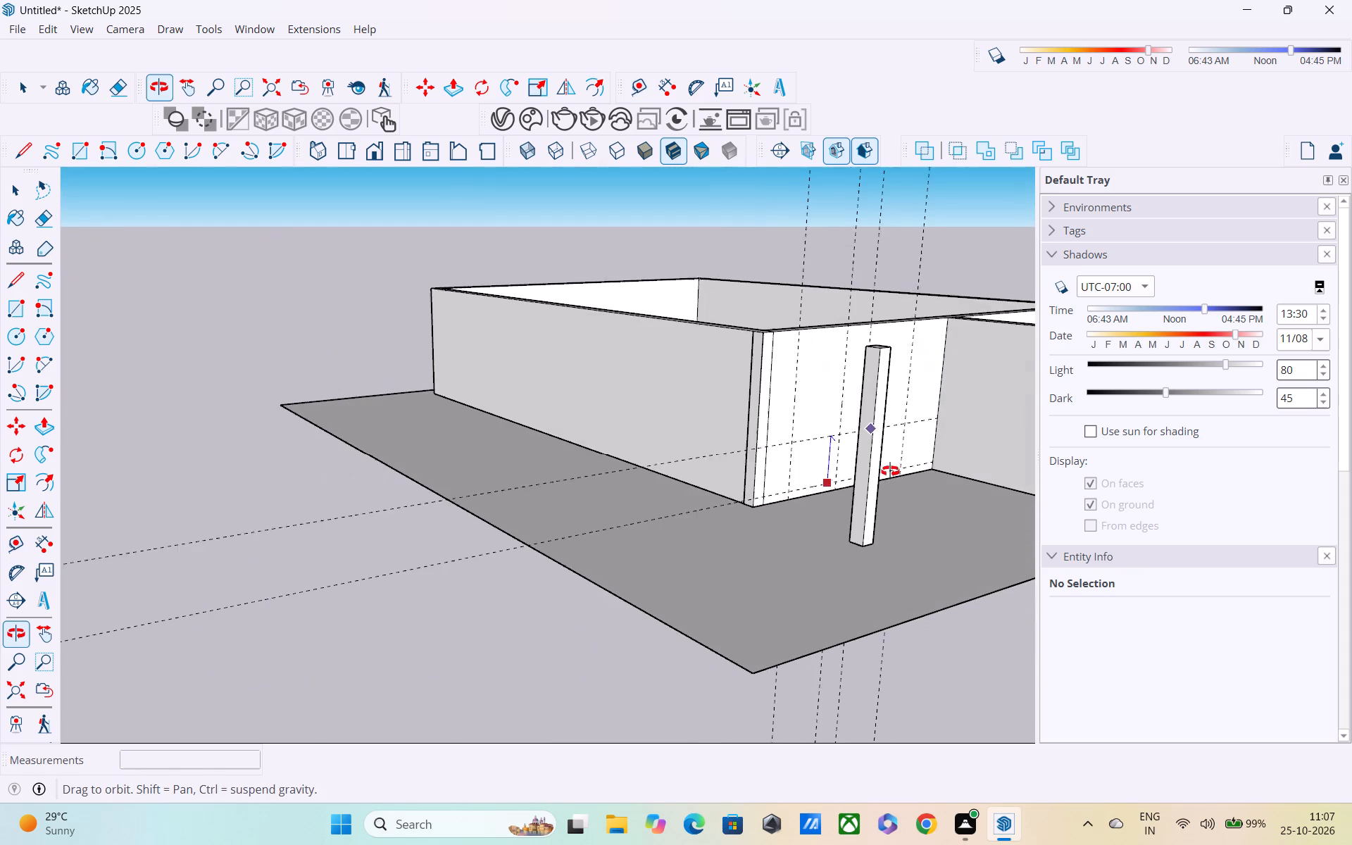
middle_click_drag(890, 471, 891, 469)
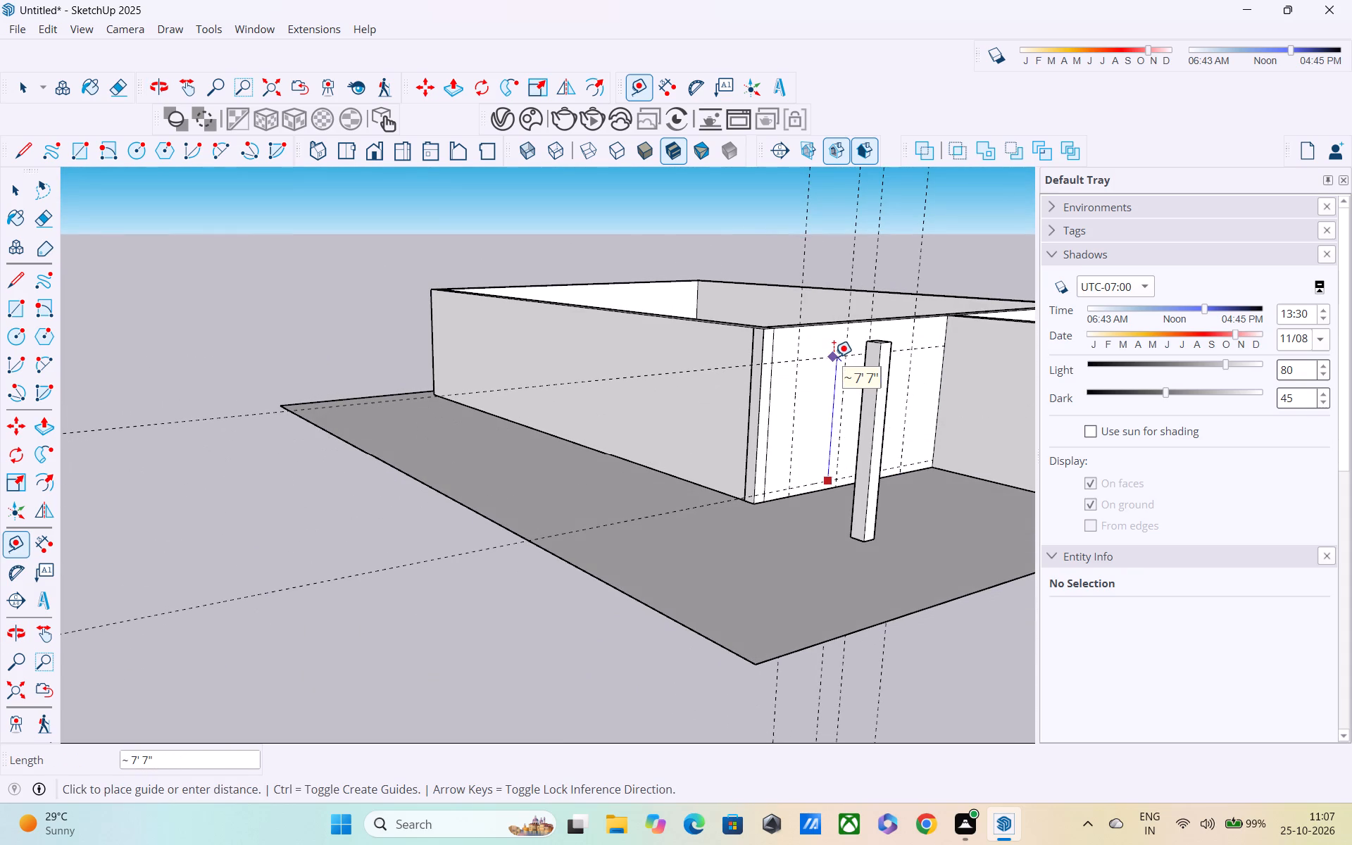
type("7'")
key("Return")
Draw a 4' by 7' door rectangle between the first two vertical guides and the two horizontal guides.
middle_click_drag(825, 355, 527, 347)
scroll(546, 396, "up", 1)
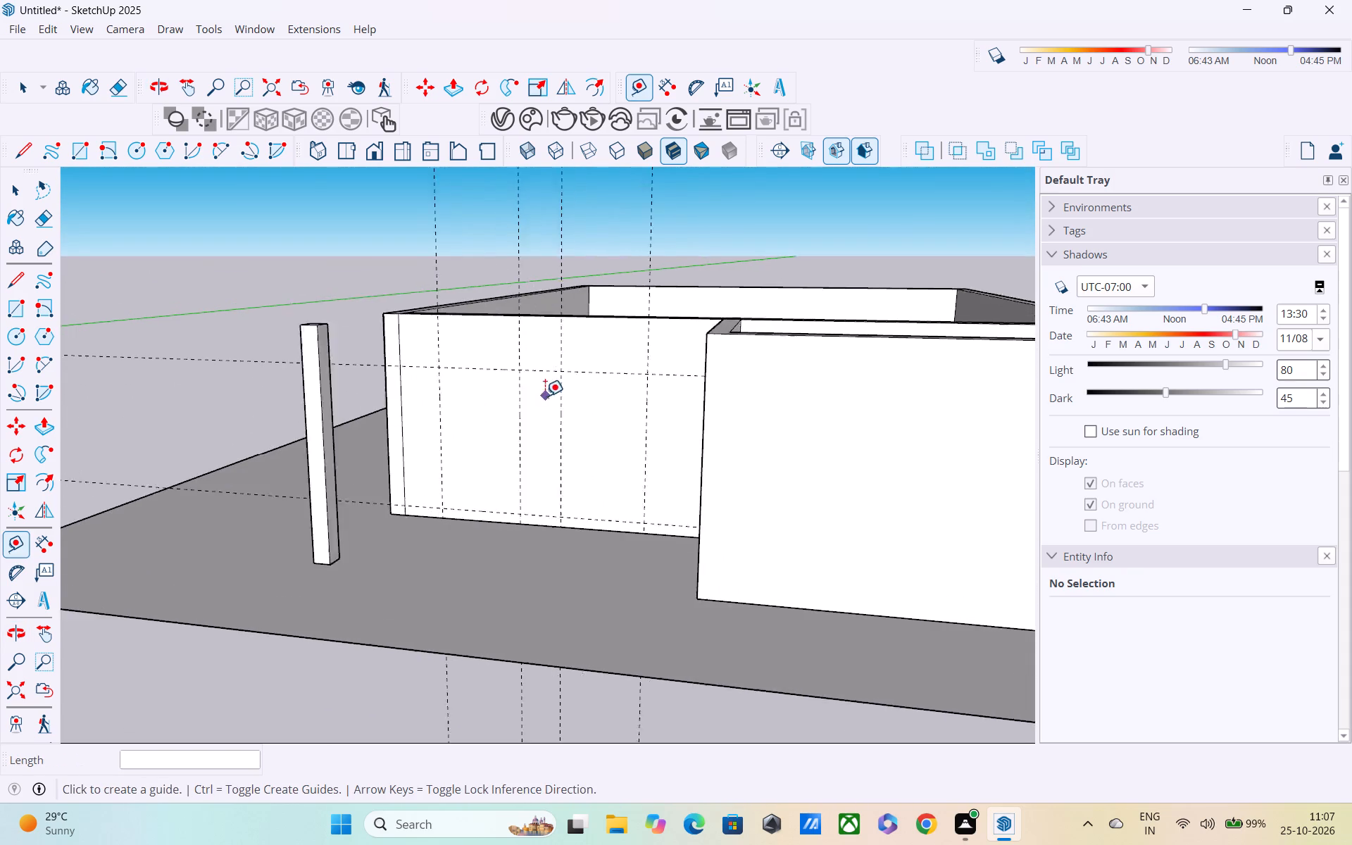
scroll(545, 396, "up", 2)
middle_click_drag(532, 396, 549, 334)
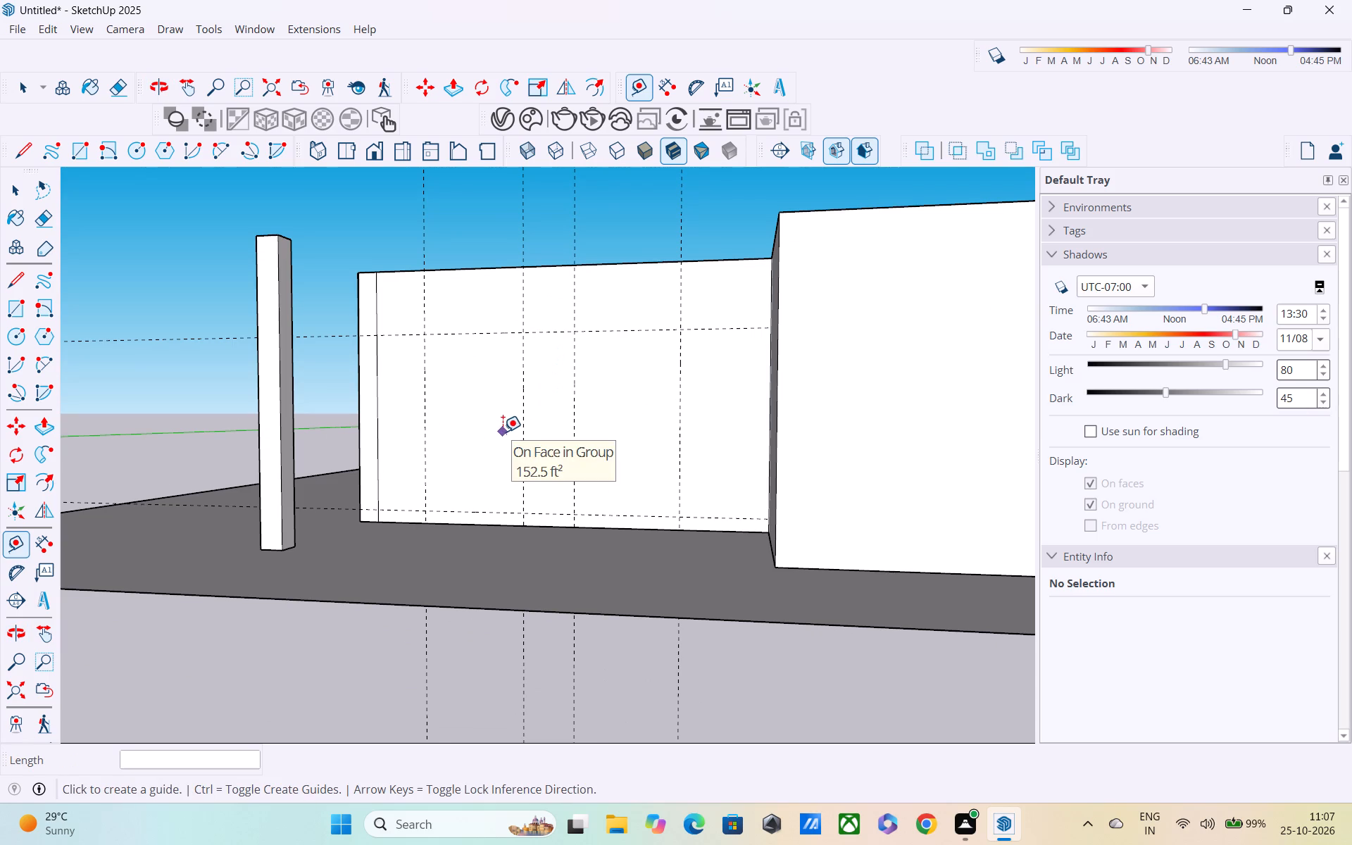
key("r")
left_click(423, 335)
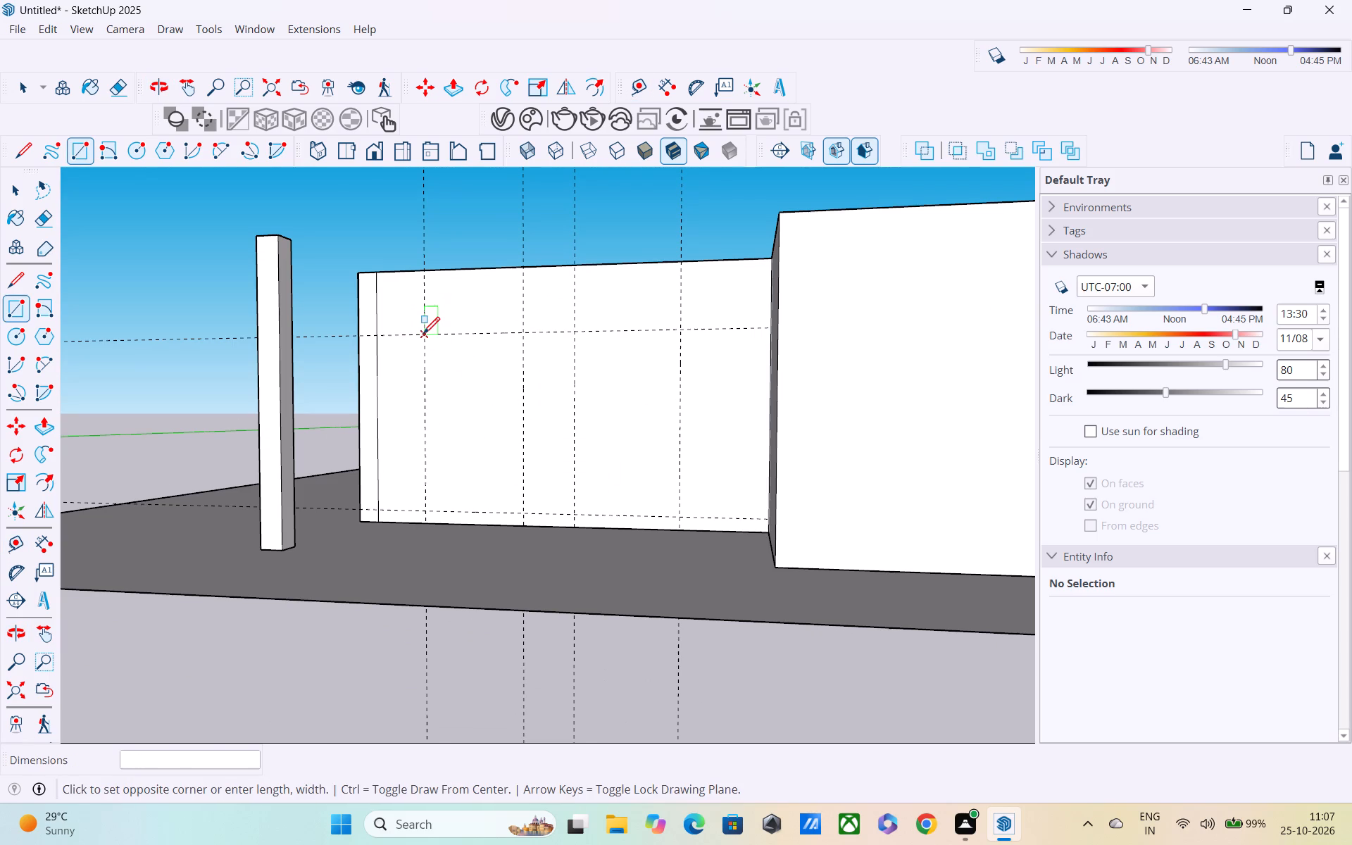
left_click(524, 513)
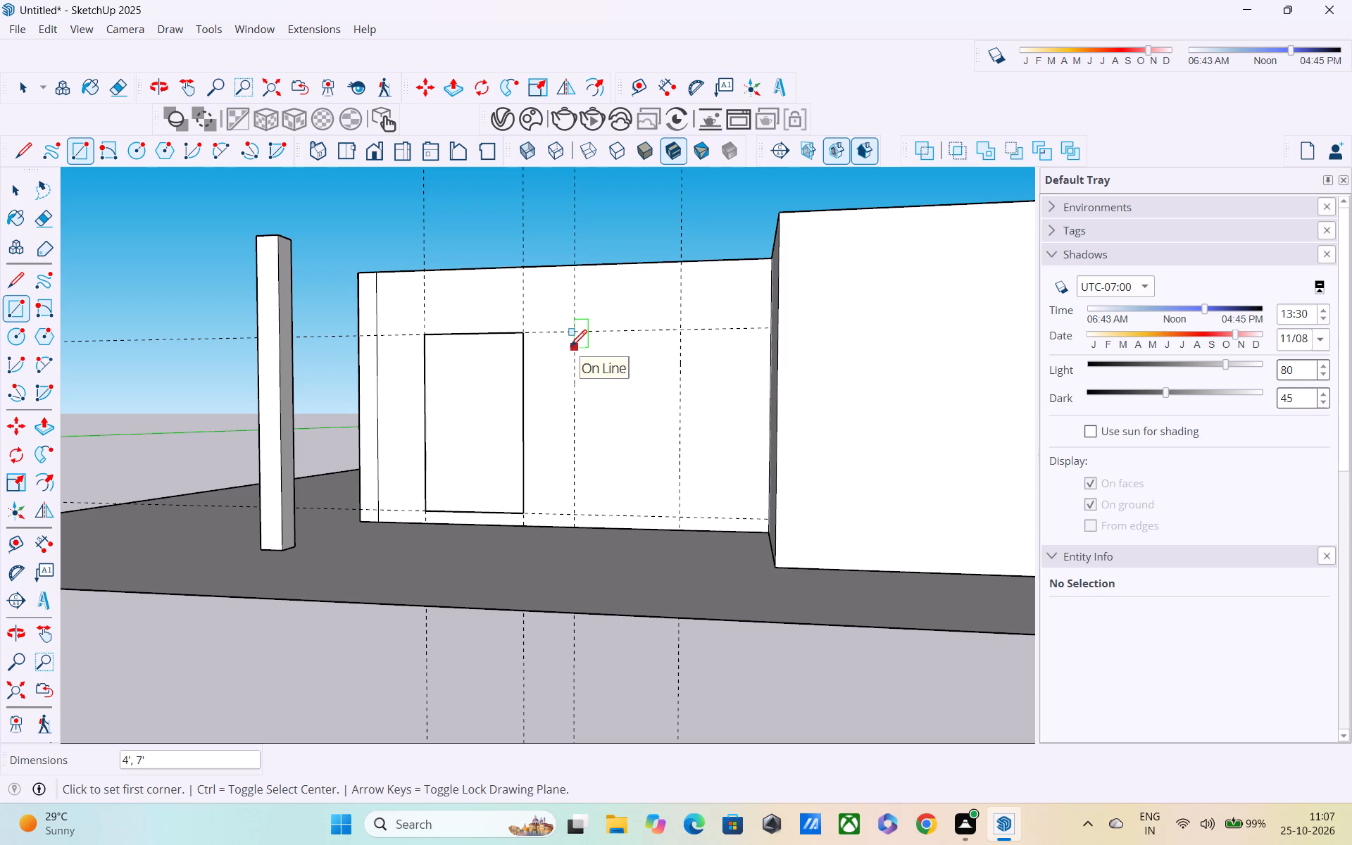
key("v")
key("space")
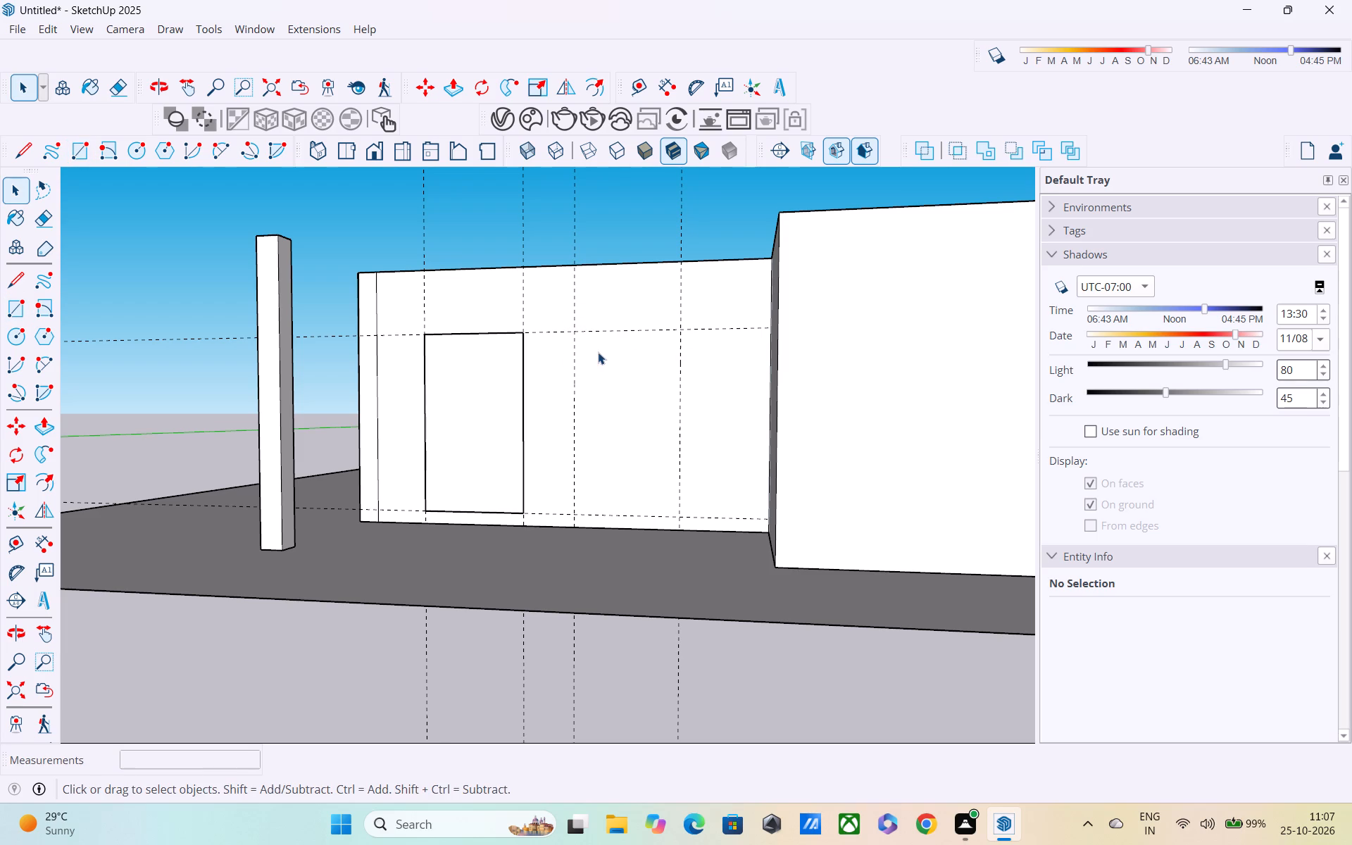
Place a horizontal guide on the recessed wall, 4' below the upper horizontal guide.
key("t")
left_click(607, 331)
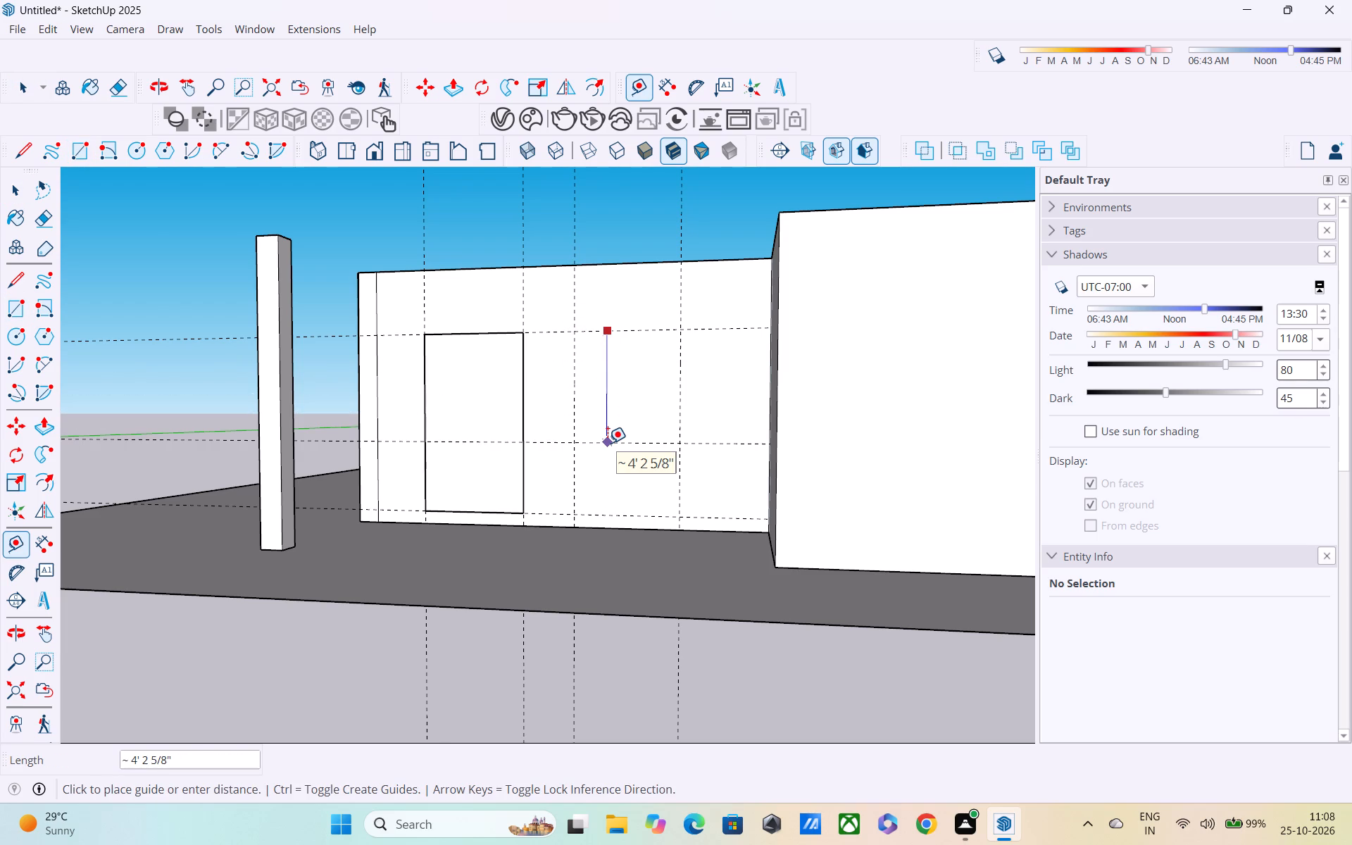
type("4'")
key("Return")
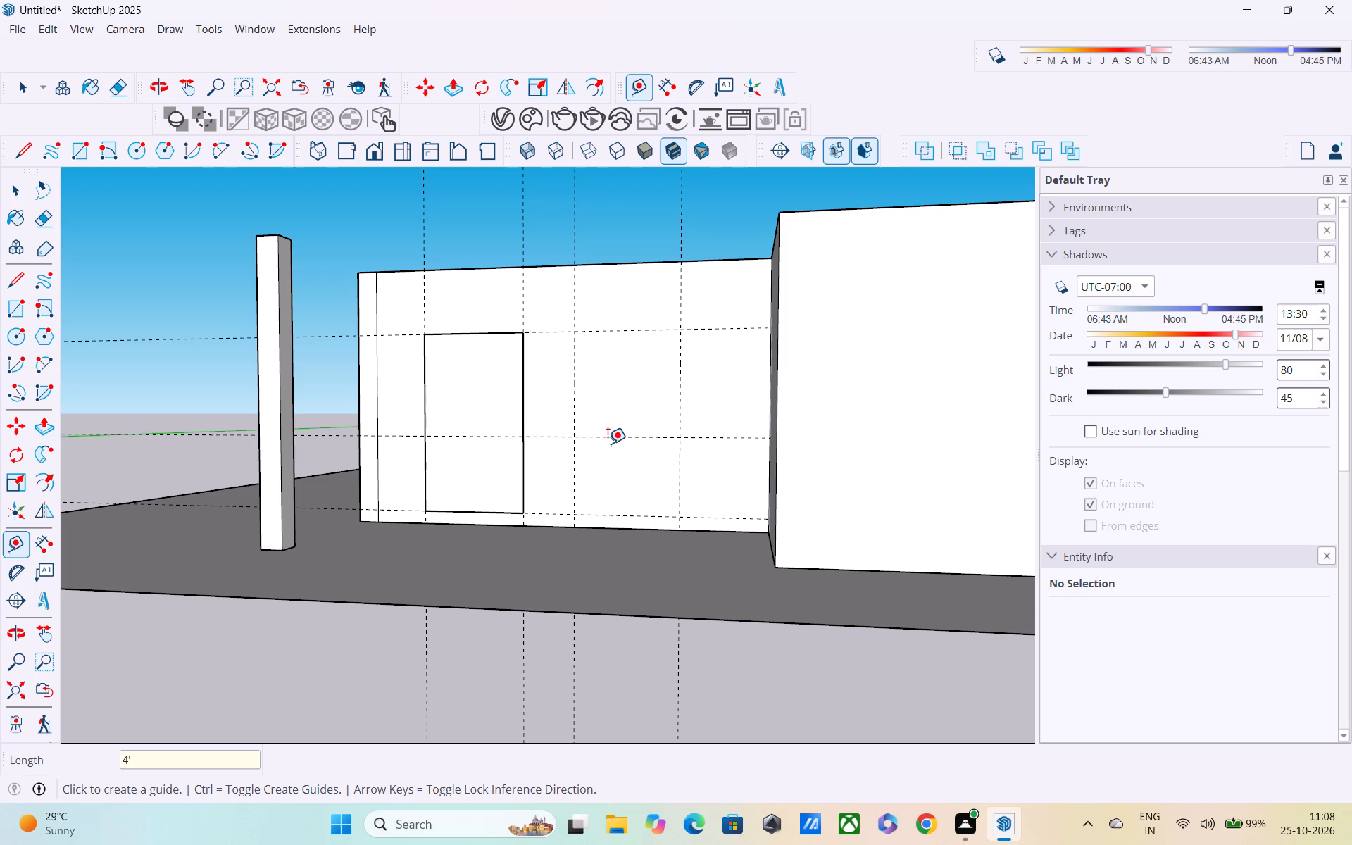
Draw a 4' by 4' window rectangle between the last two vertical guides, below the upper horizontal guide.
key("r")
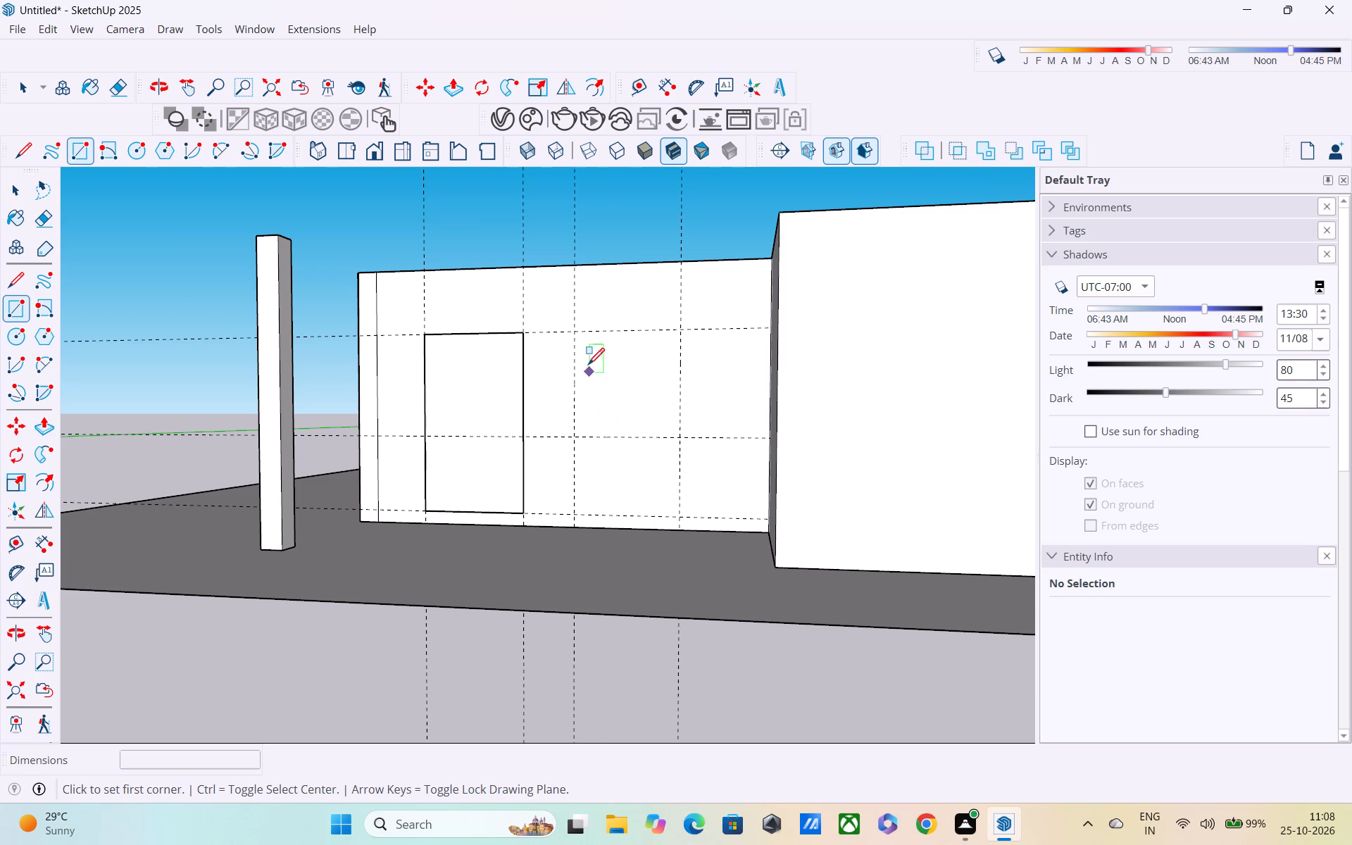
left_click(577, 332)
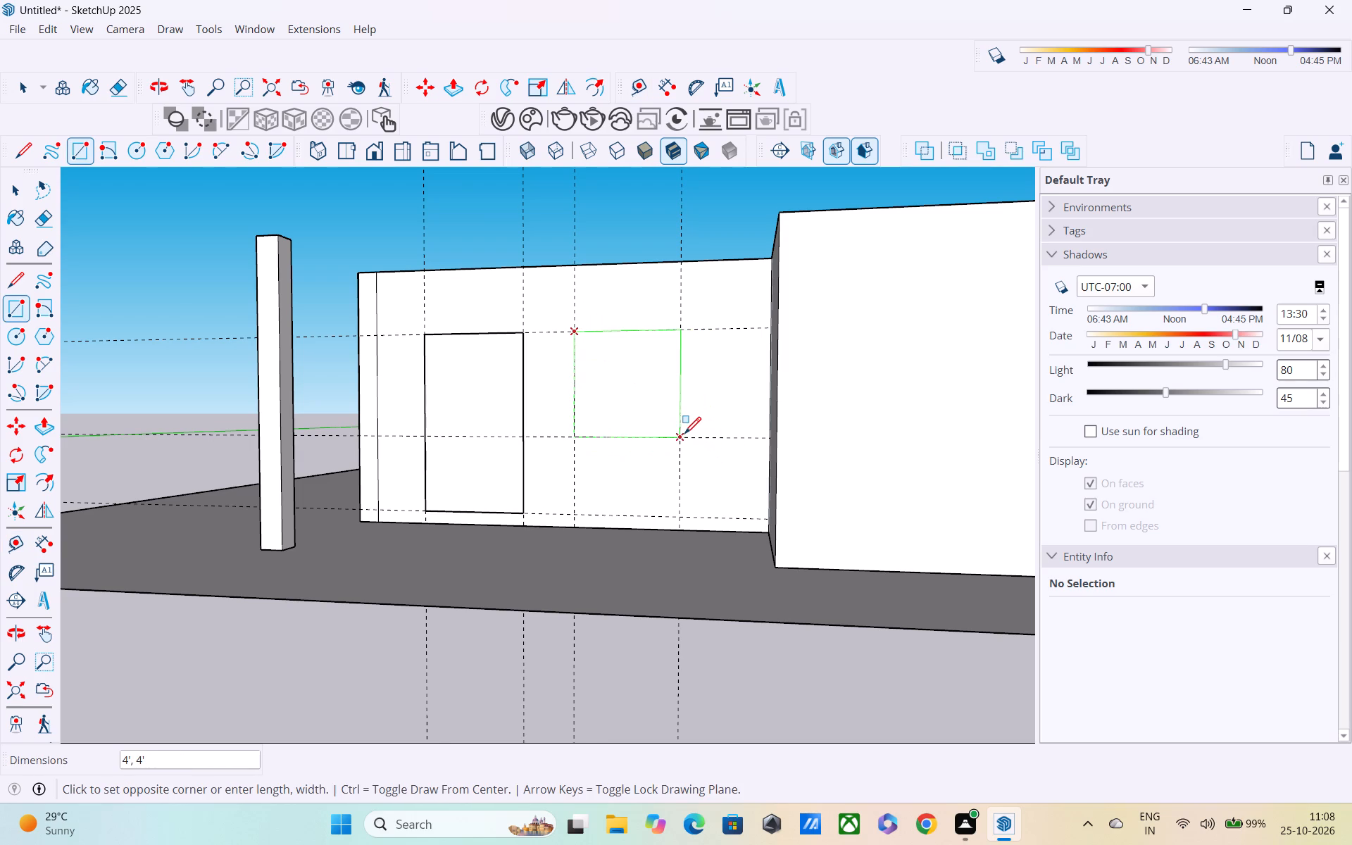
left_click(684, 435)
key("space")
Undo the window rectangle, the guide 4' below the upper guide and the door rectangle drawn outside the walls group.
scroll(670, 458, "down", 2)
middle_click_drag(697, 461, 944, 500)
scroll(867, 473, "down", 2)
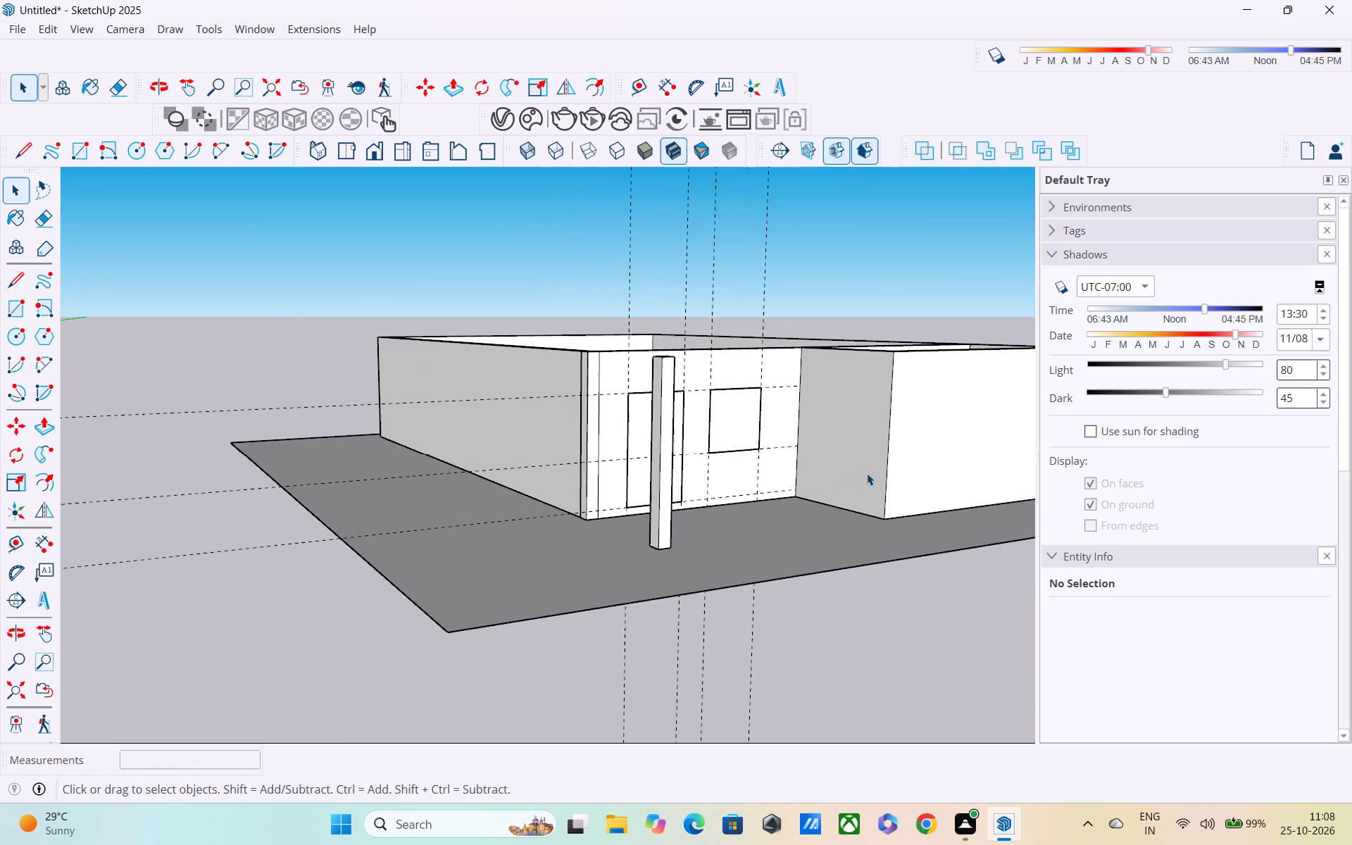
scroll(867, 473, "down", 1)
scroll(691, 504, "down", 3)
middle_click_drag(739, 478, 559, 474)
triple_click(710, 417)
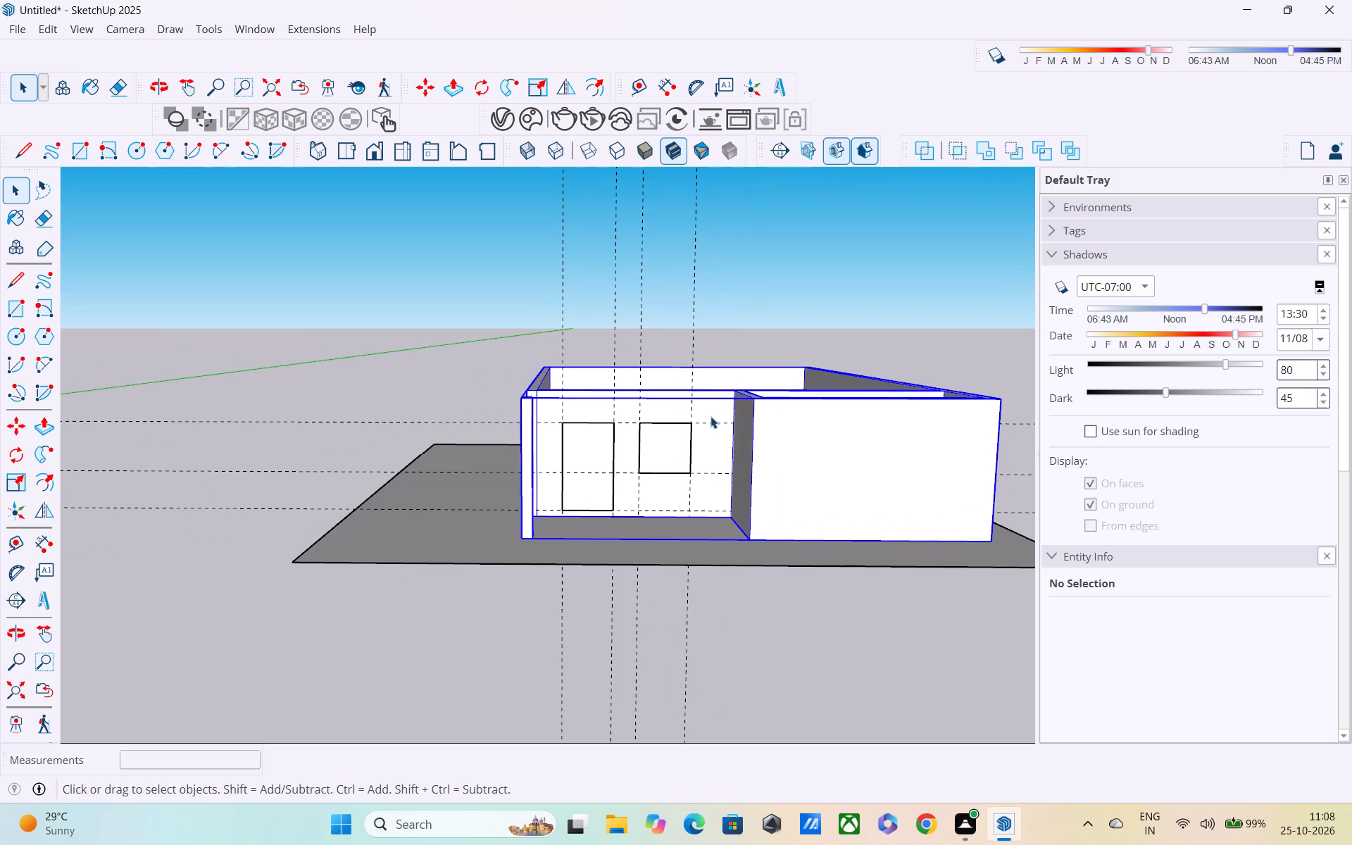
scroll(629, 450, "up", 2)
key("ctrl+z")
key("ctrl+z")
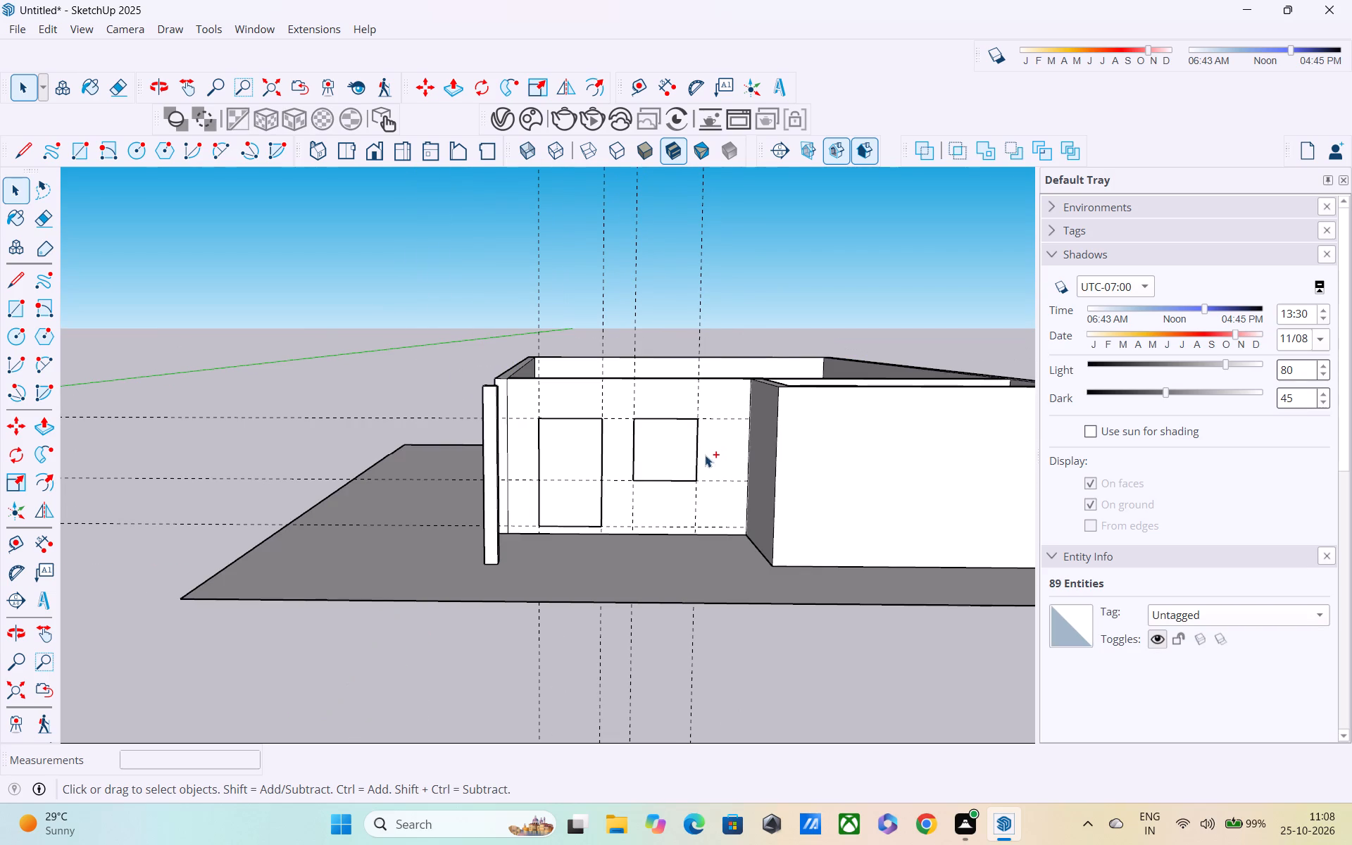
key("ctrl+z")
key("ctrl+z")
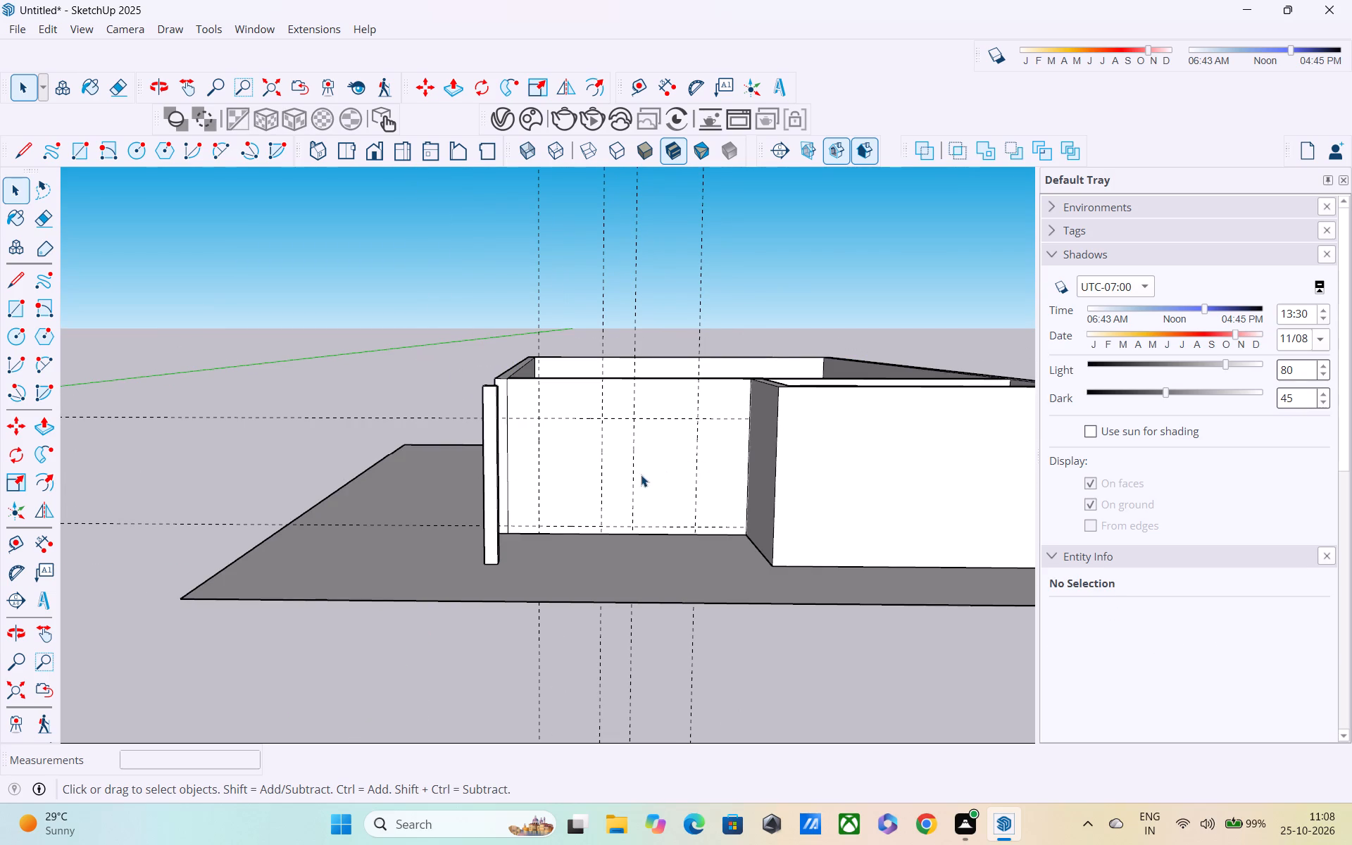
Open the walls group and draw a 4' by 7' door rectangle on the recessed wall between the guides nearest the column.
double_click(825, 454)
scroll(555, 480, "up", 3)
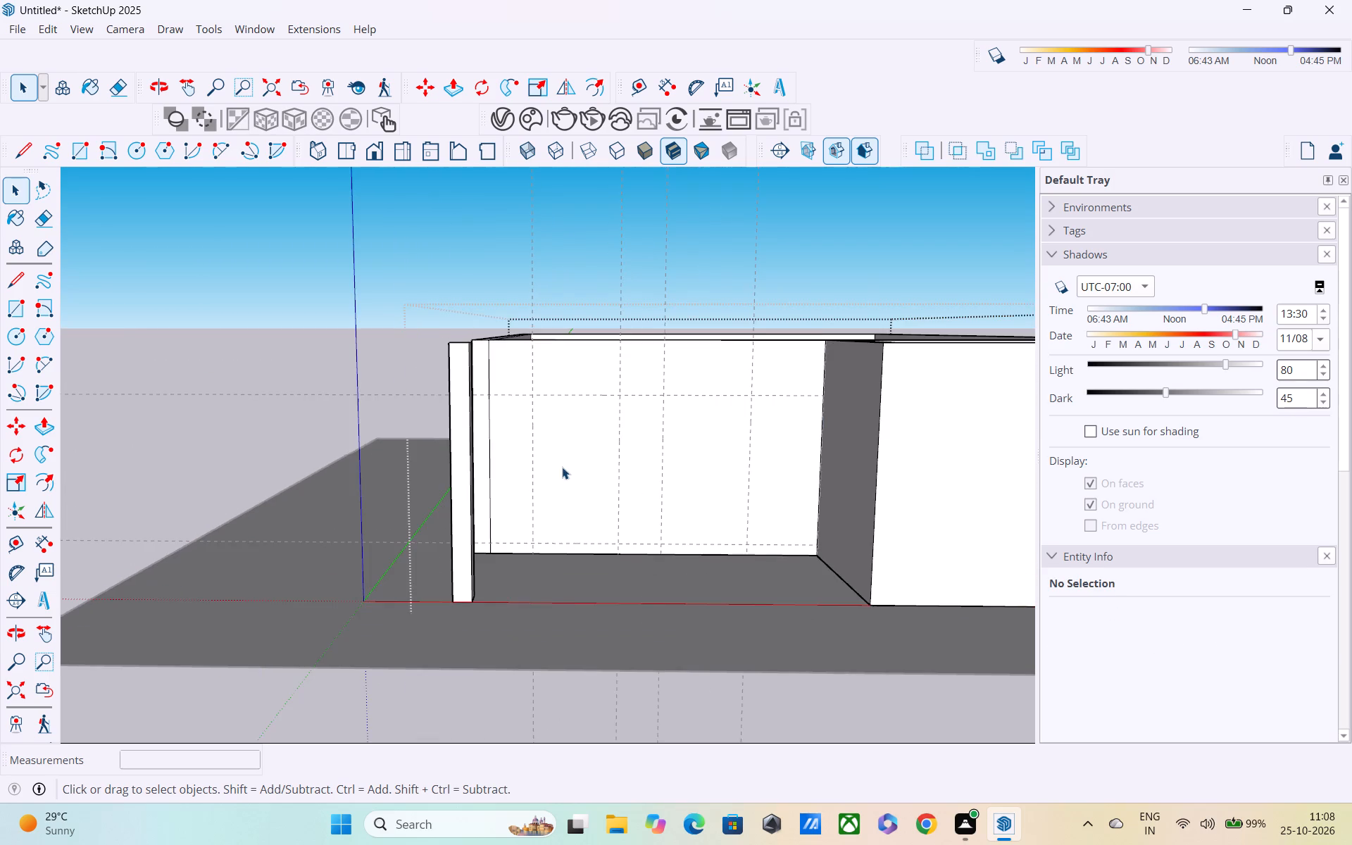
middle_click_drag(575, 418, 580, 401)
key("r")
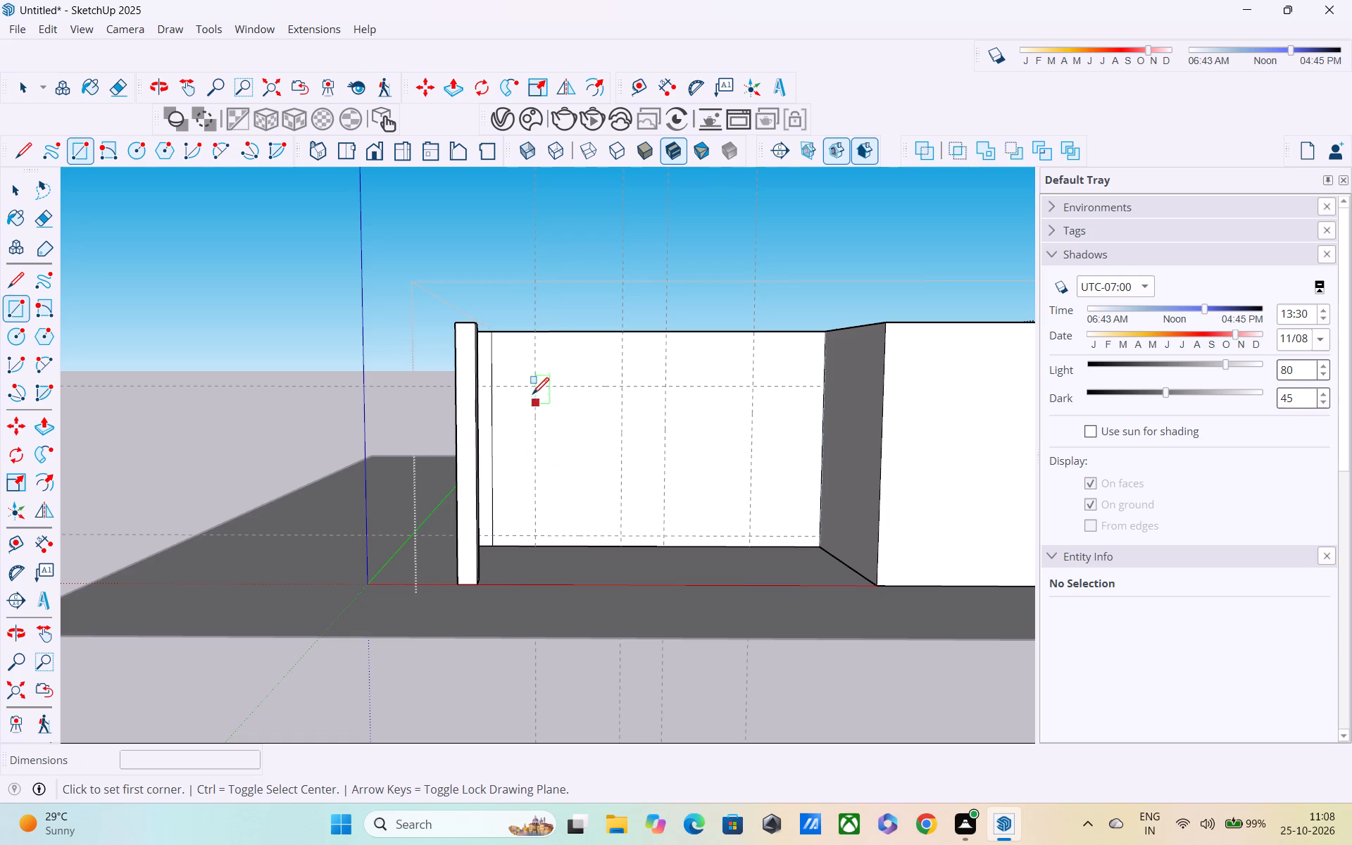
left_click(532, 391)
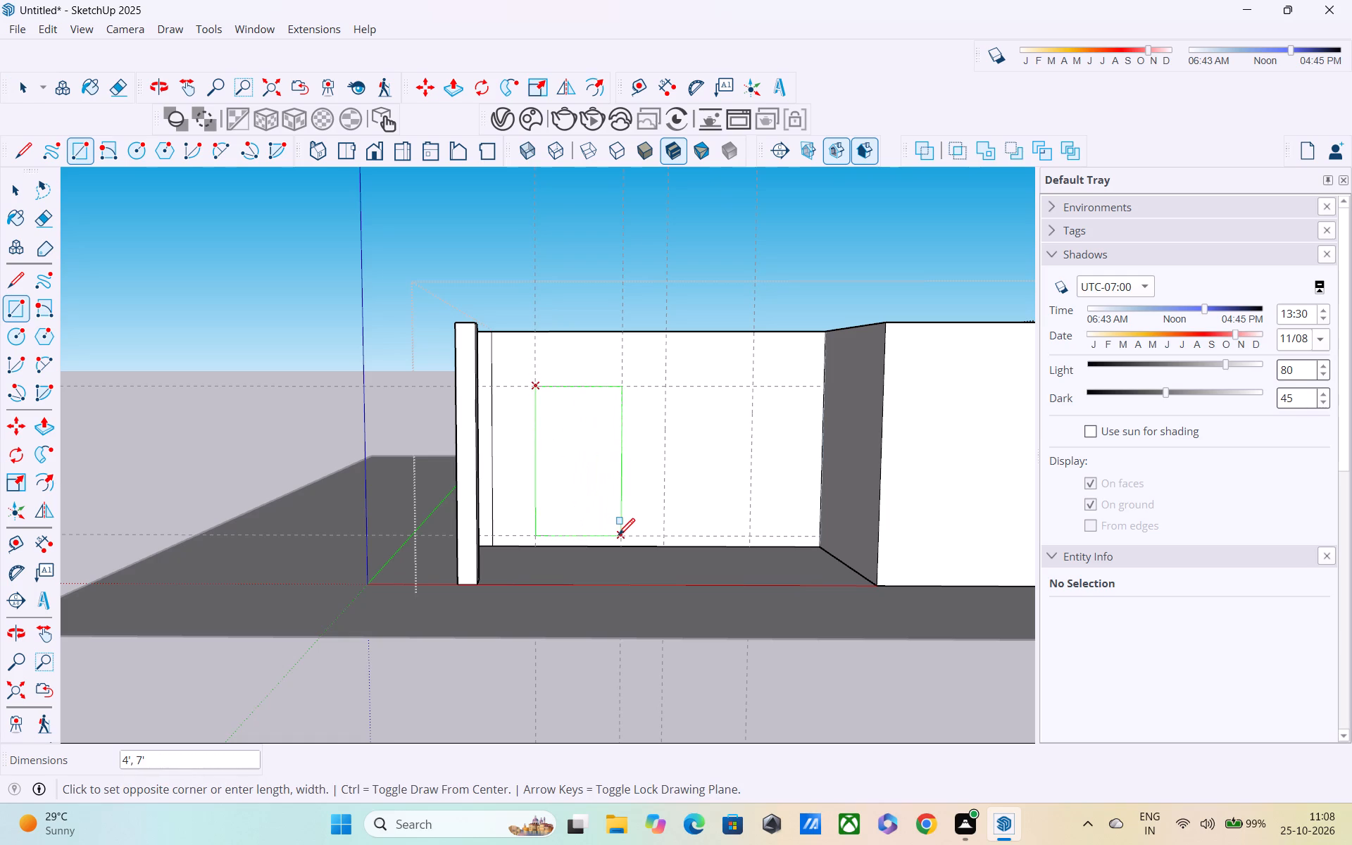
left_click(619, 537)
key("space")
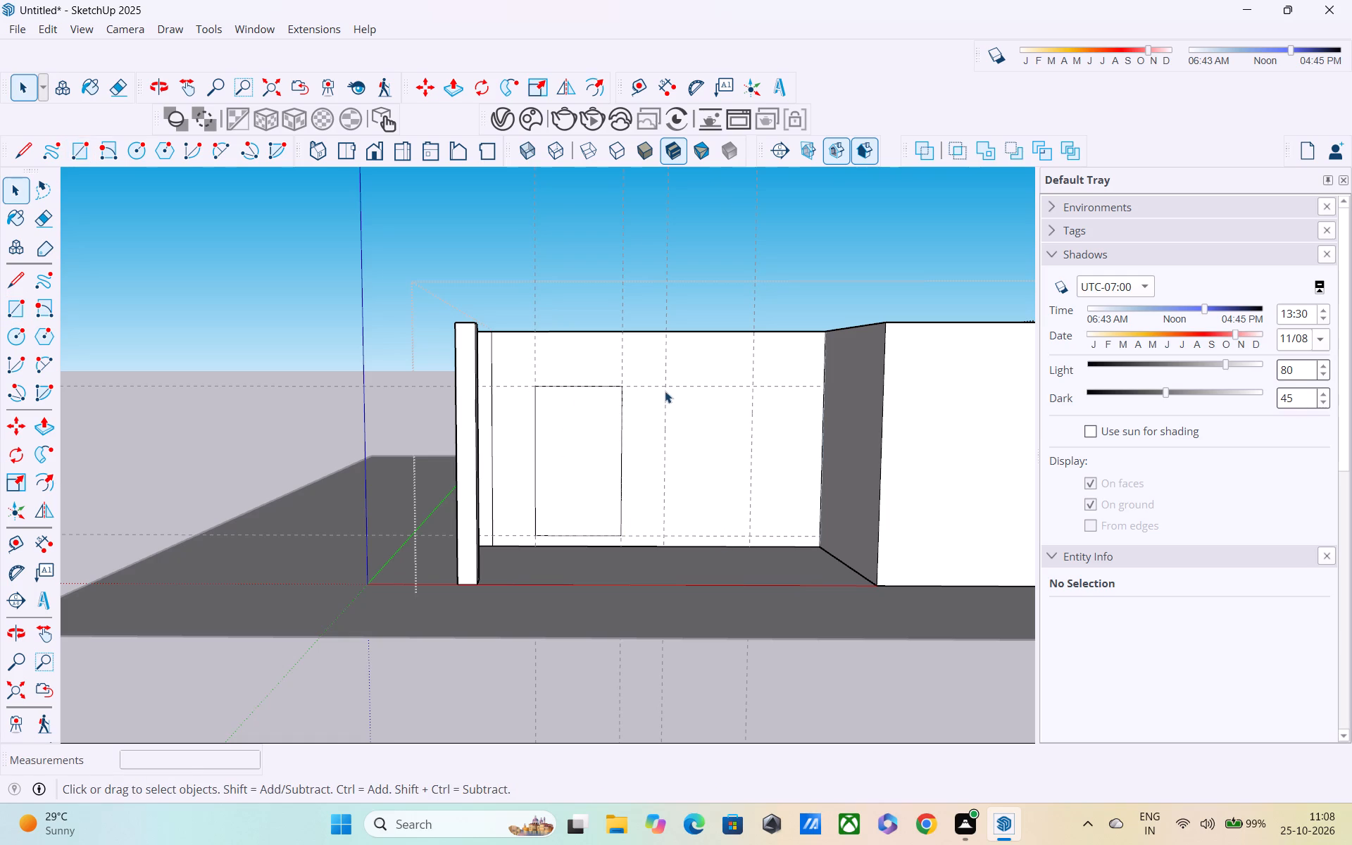
Inside the walls group, place a horizontal guide 4' below the upper horizontal guide.
key("t")
left_click(676, 387)
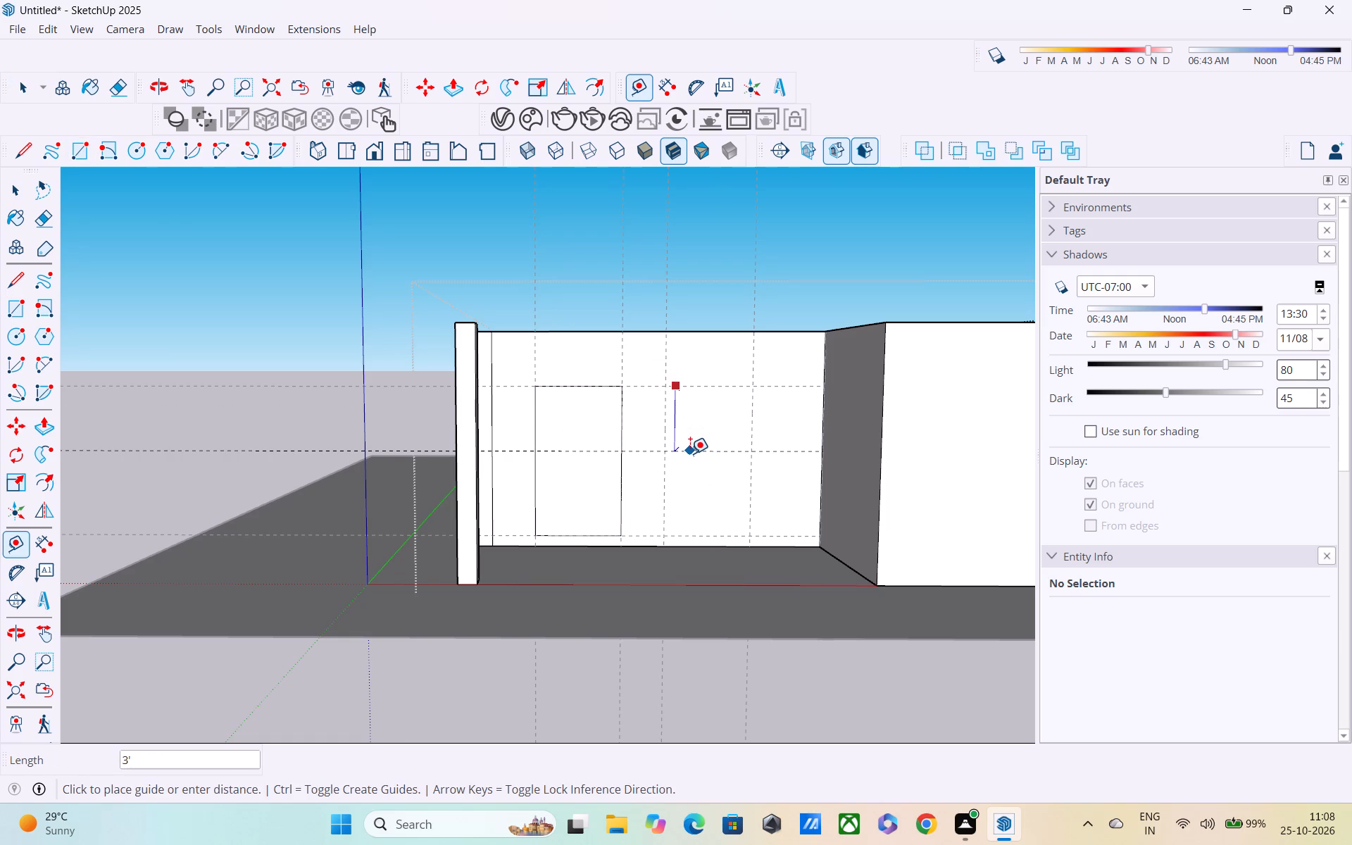
type("4'")
key("Return")
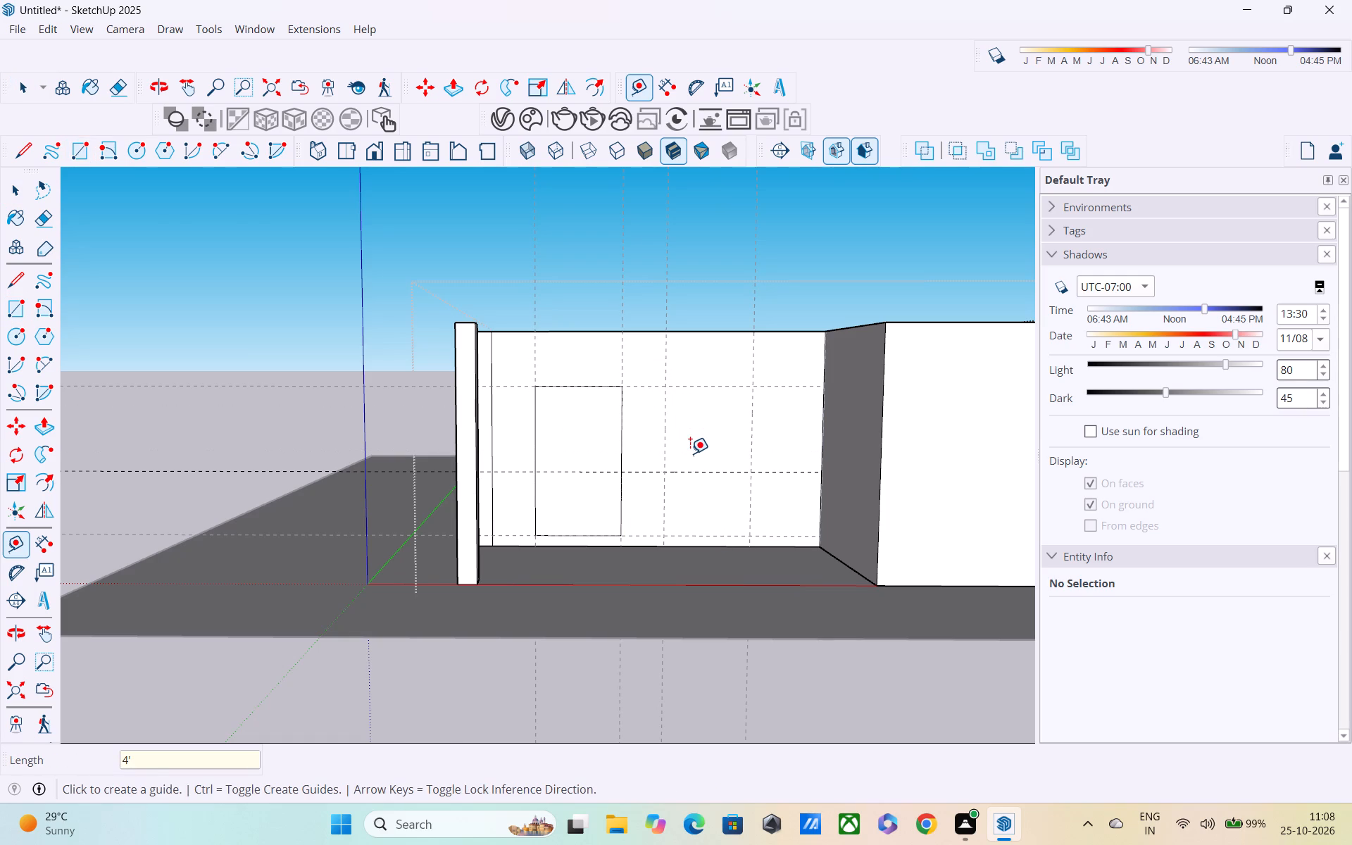
Draw a 4' by 4' window rectangle on the recessed wall between the last two vertical guides and the upper two horizontal guides.
key("r")
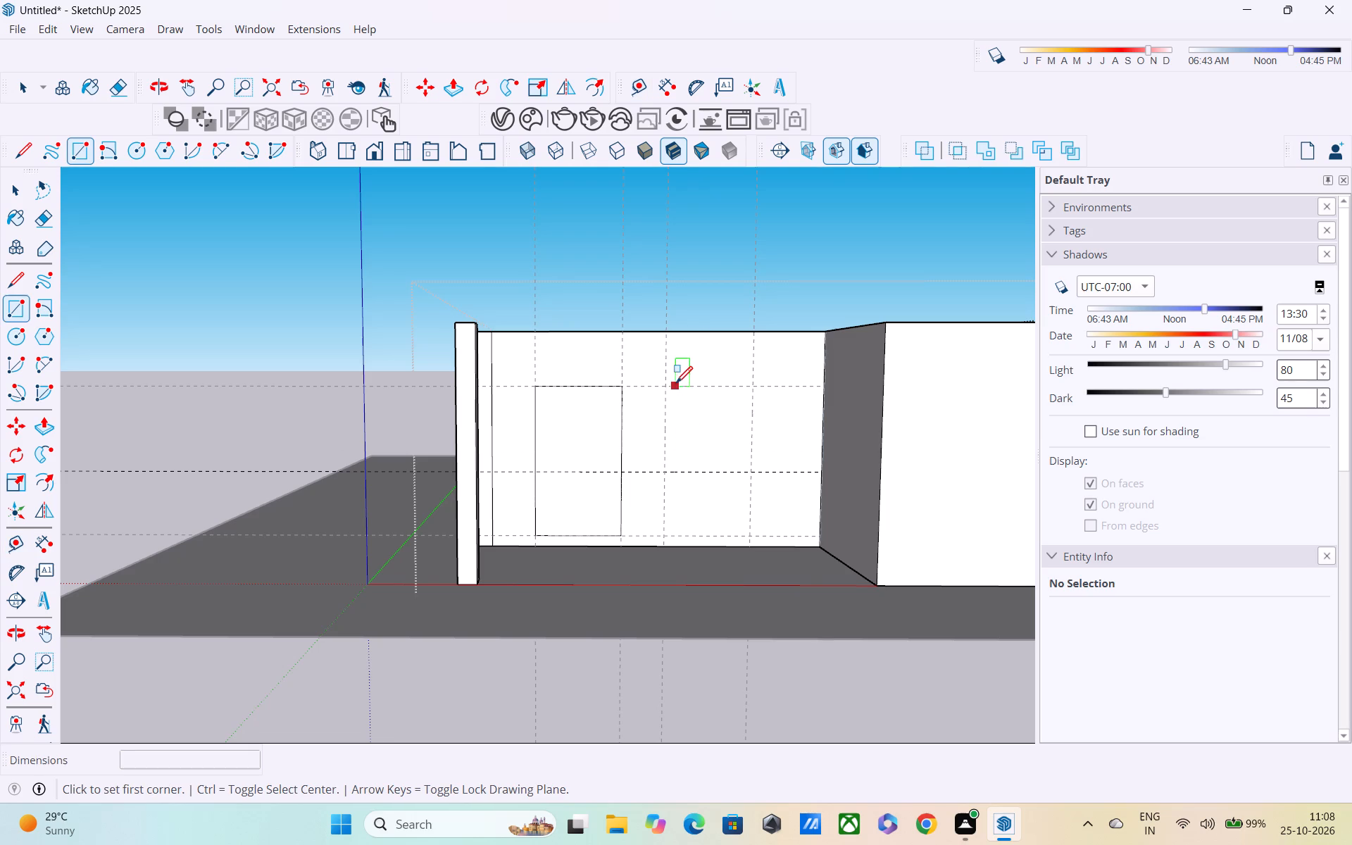
left_click(663, 387)
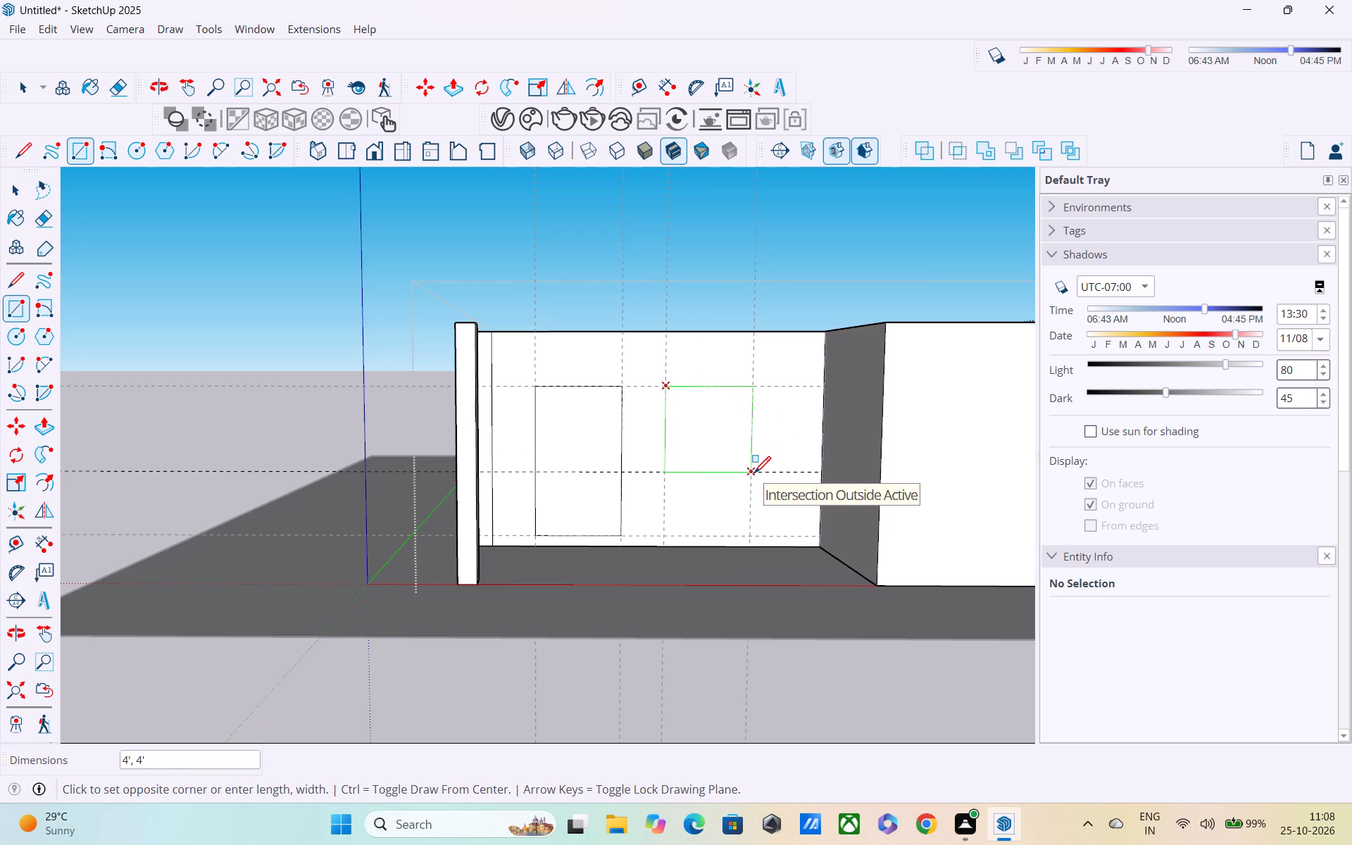
left_click(754, 475)
key("space")
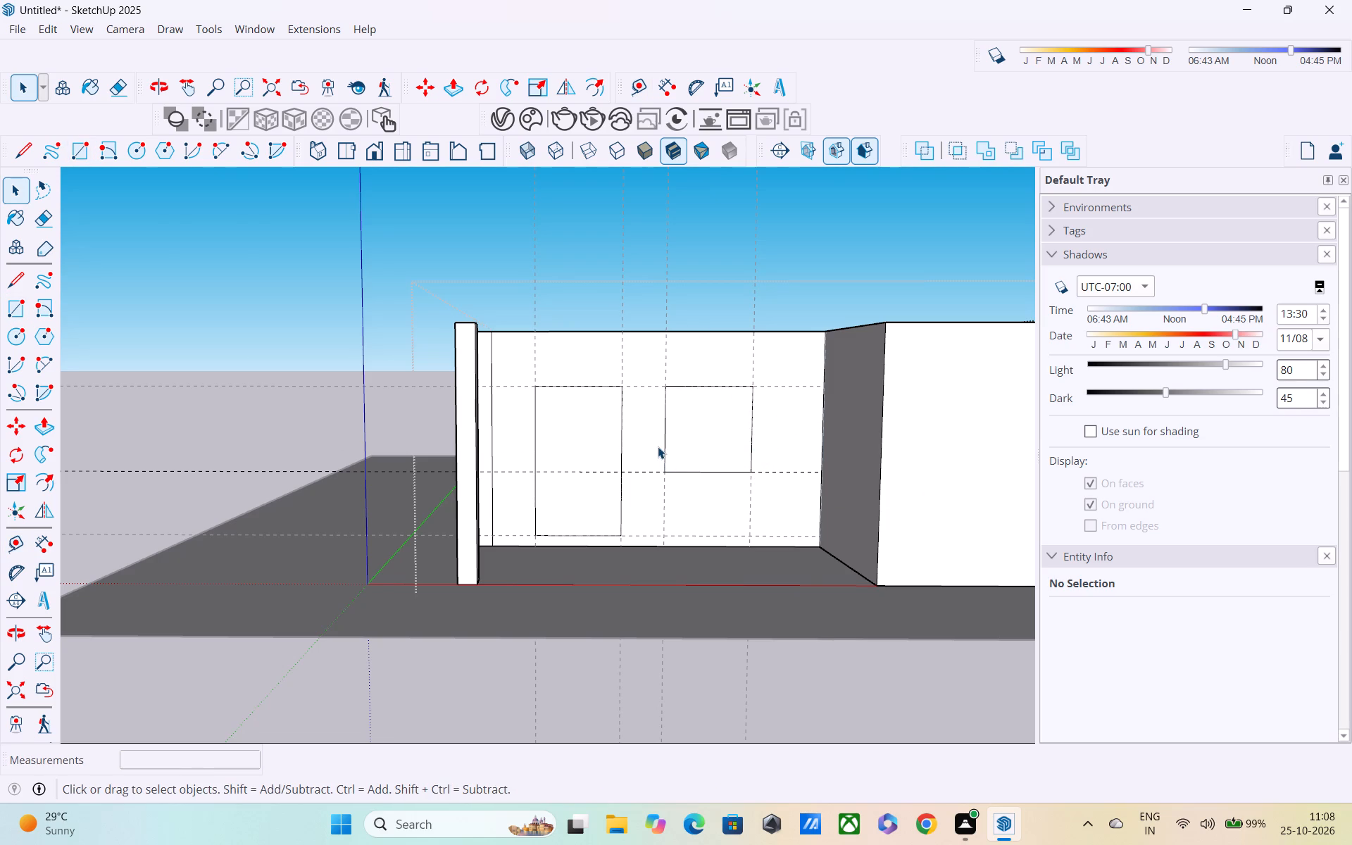
Delete the horizontal guide inside the walls group that runs along the window's lower edge.
middle_click_drag(644, 413, 587, 366)
scroll(548, 422, "up", 4)
middle_click_drag(599, 429, 531, 475)
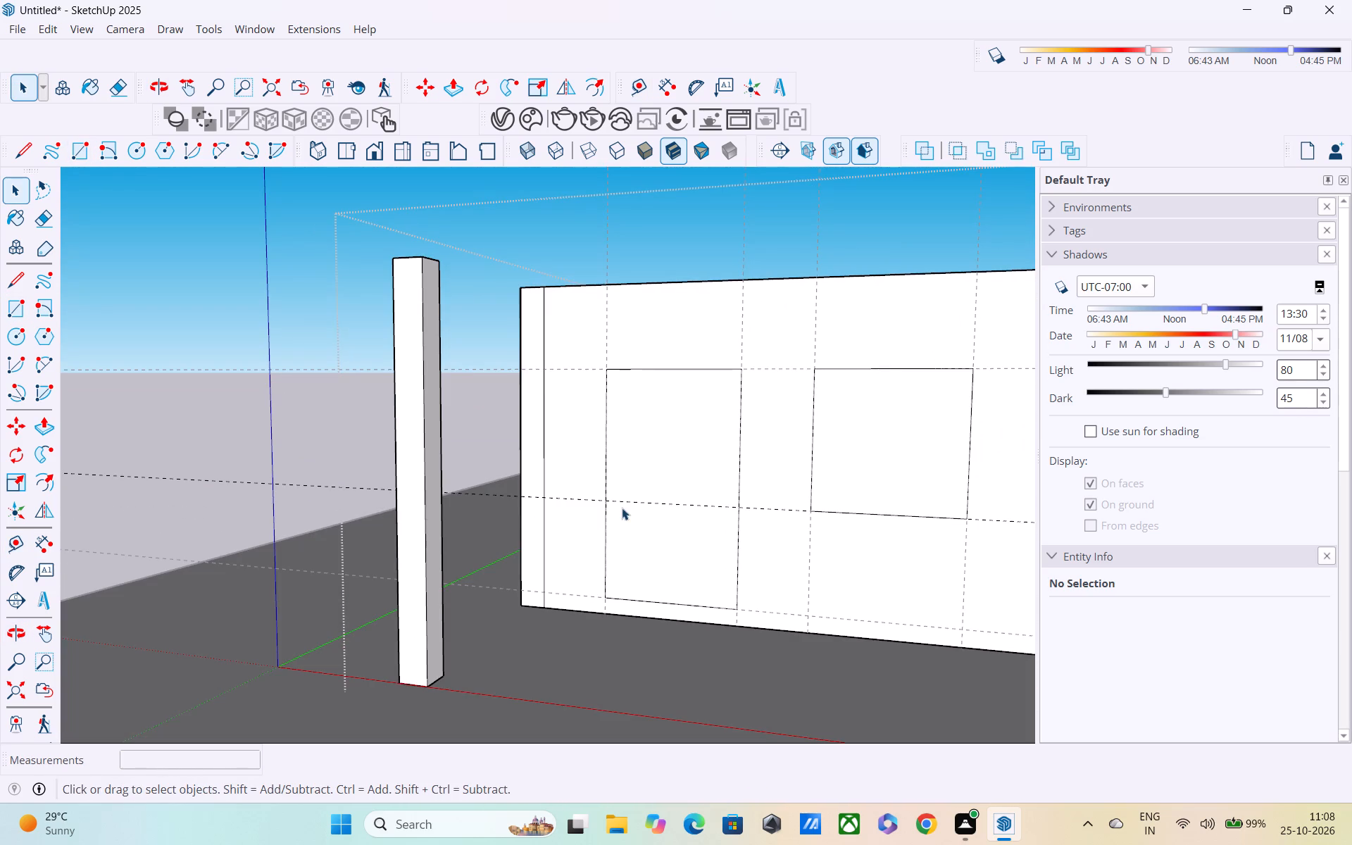
scroll(534, 498, "down", 5)
scroll(352, 503, "down", 4)
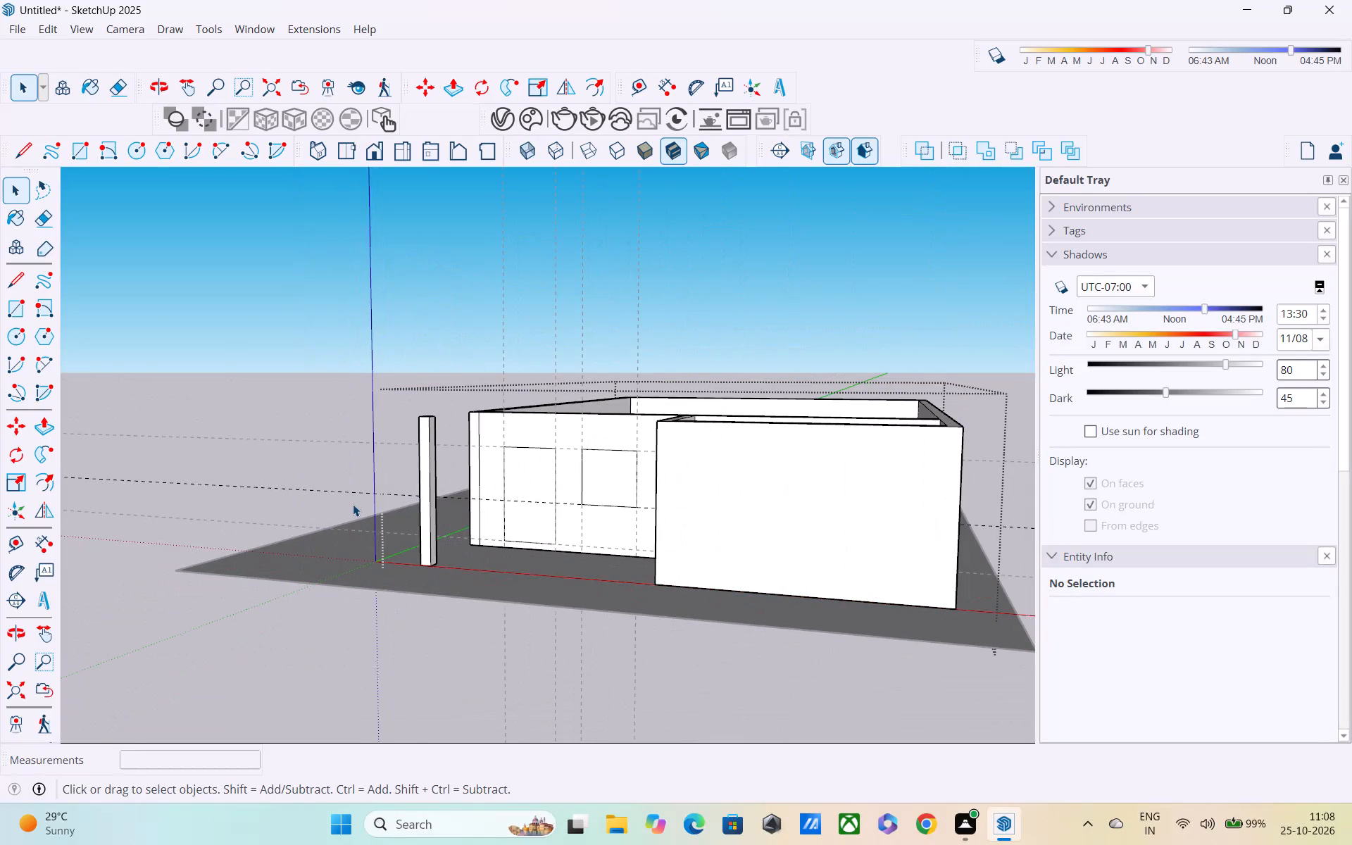
middle_click_drag(354, 506, 337, 438, "shift")
middle_click_drag(342, 446, 521, 522, "shift")
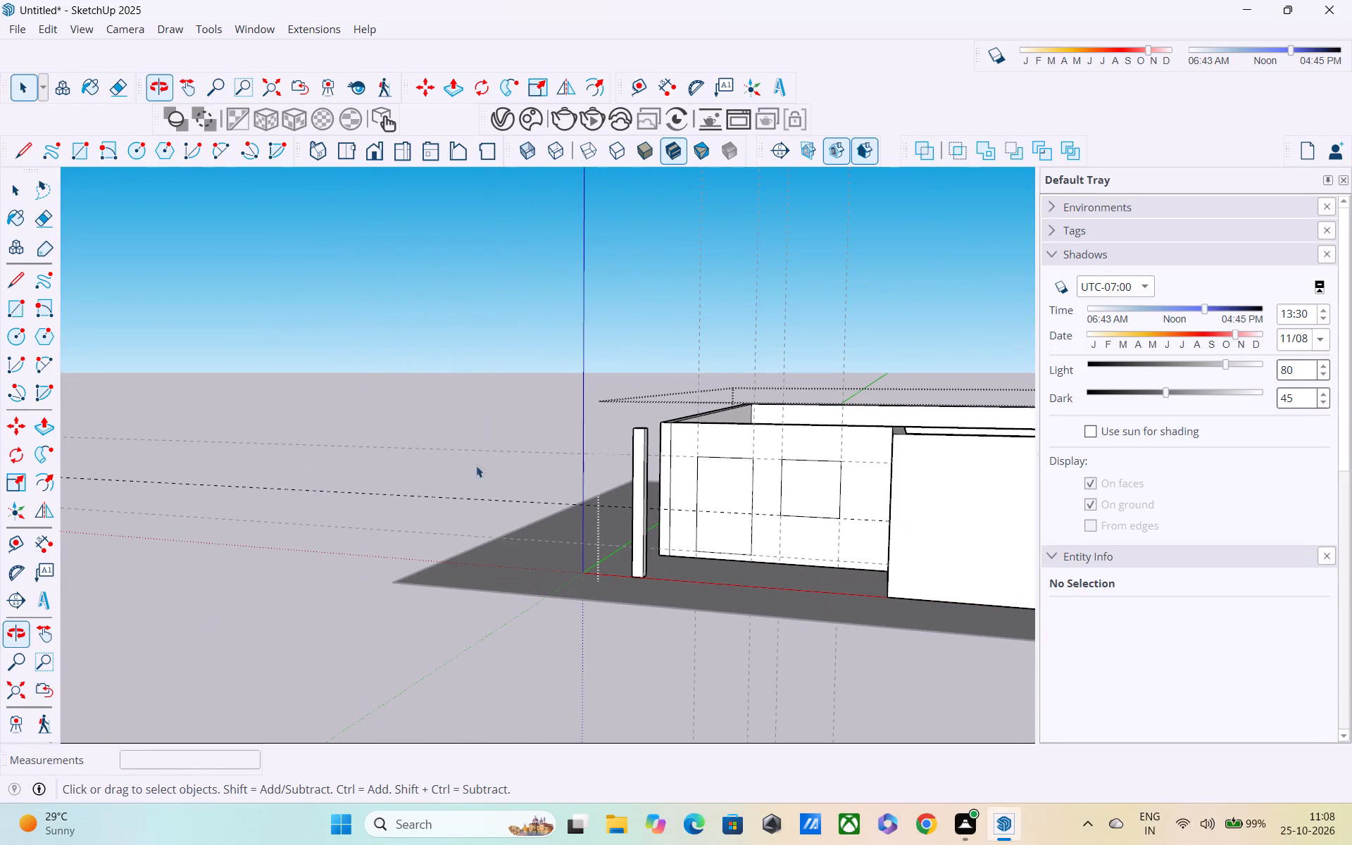
left_click_drag(452, 415, 413, 565)
key("Delete")
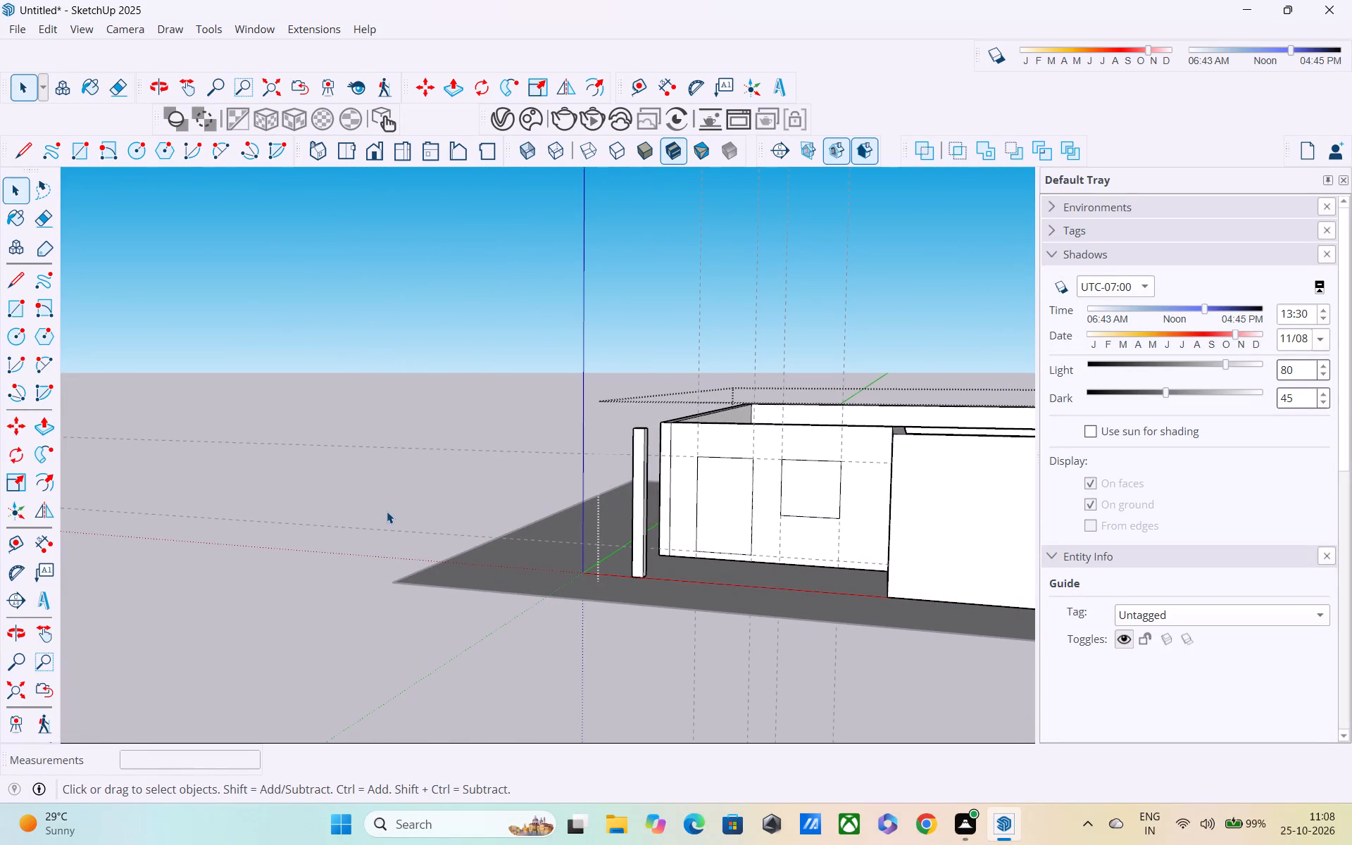
Close the walls group and delete the two remaining horizontal guides.
left_click(348, 400)
left_click_drag(419, 429, 342, 575)
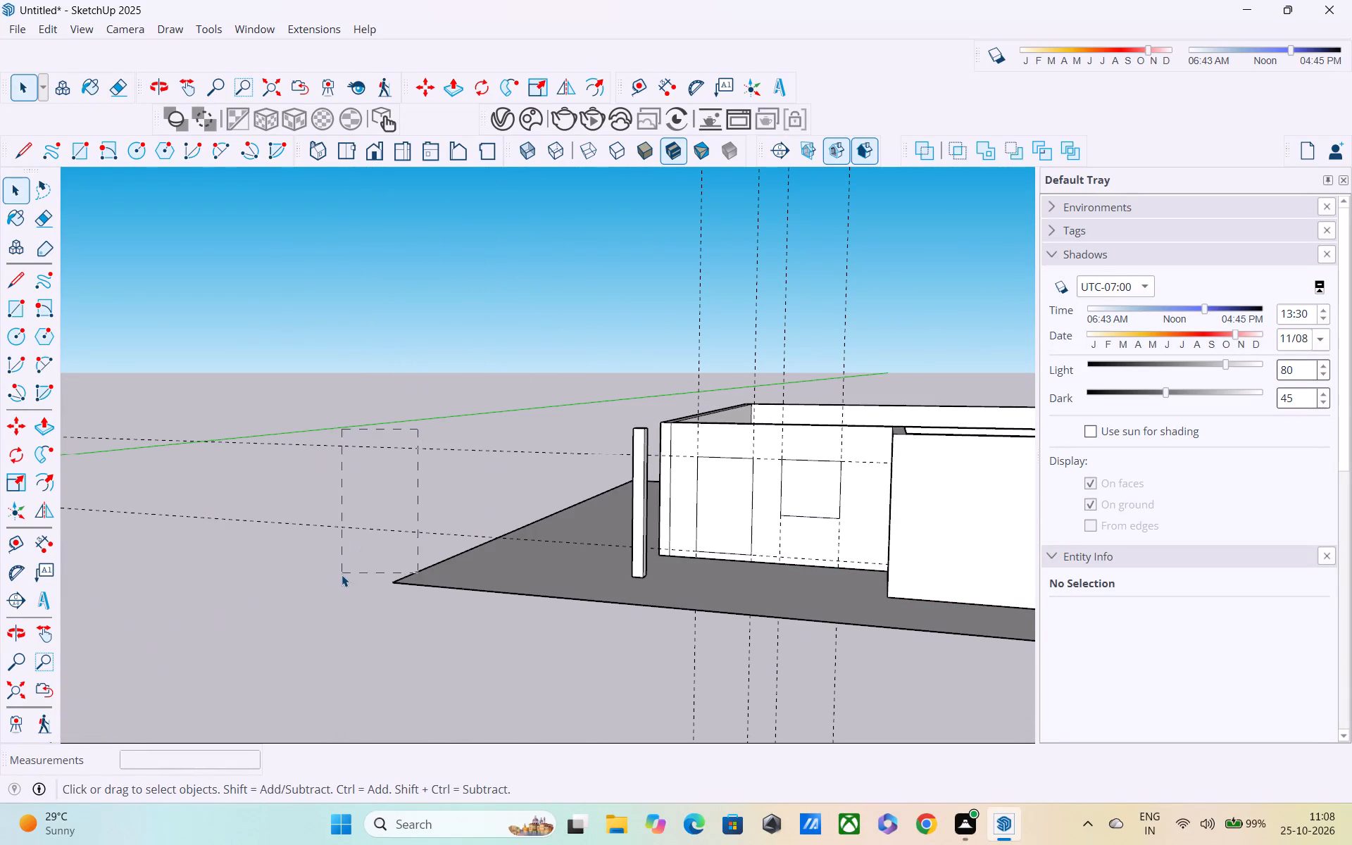
left_click_drag(342, 575, 341, 575)
left_click(336, 563)
left_click_drag(383, 415, 293, 568)
key("Delete")
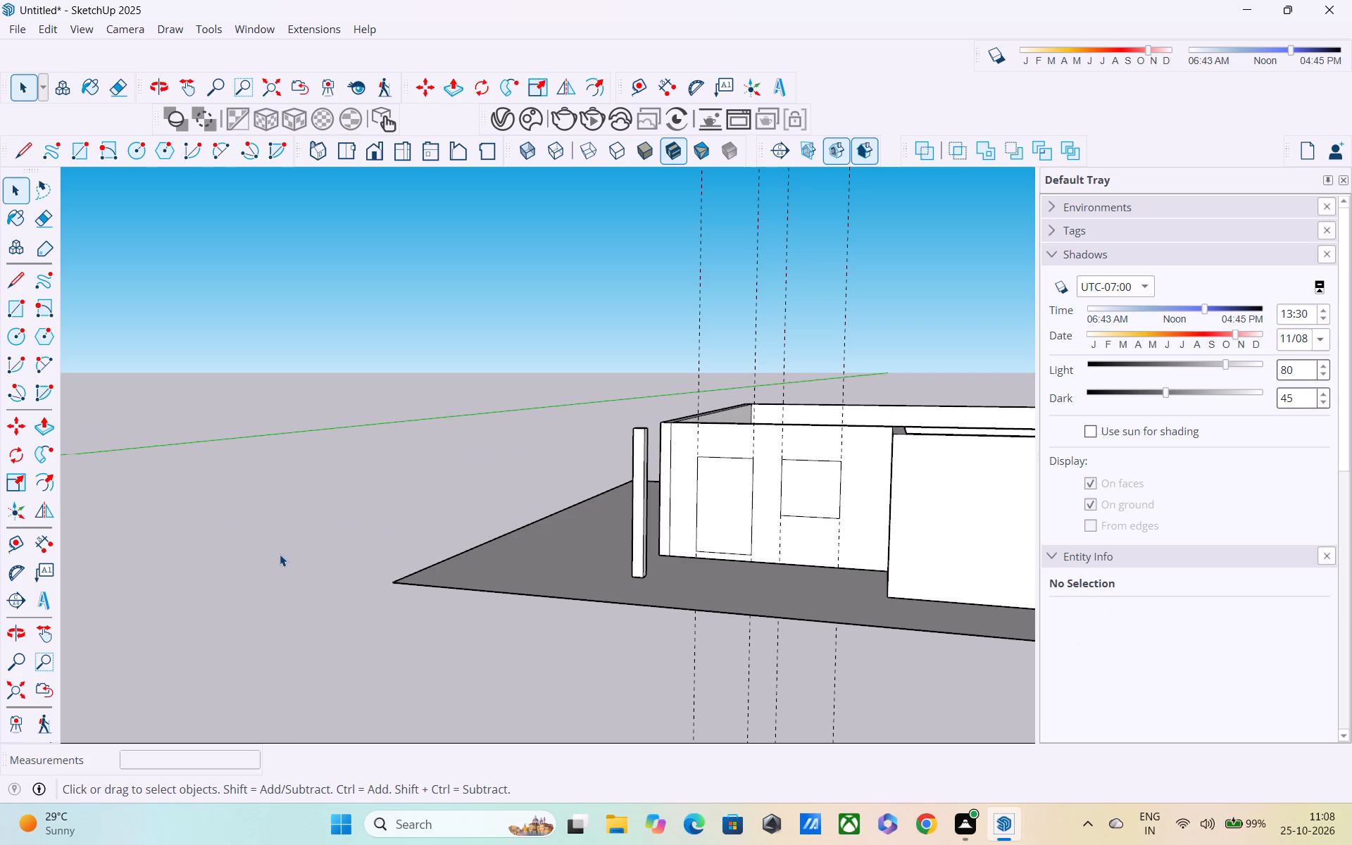
Delete the four vertical guides at the door and window sides.
scroll(280, 554, "down", 2)
middle_click_drag(323, 502, 379, 737, "shift")
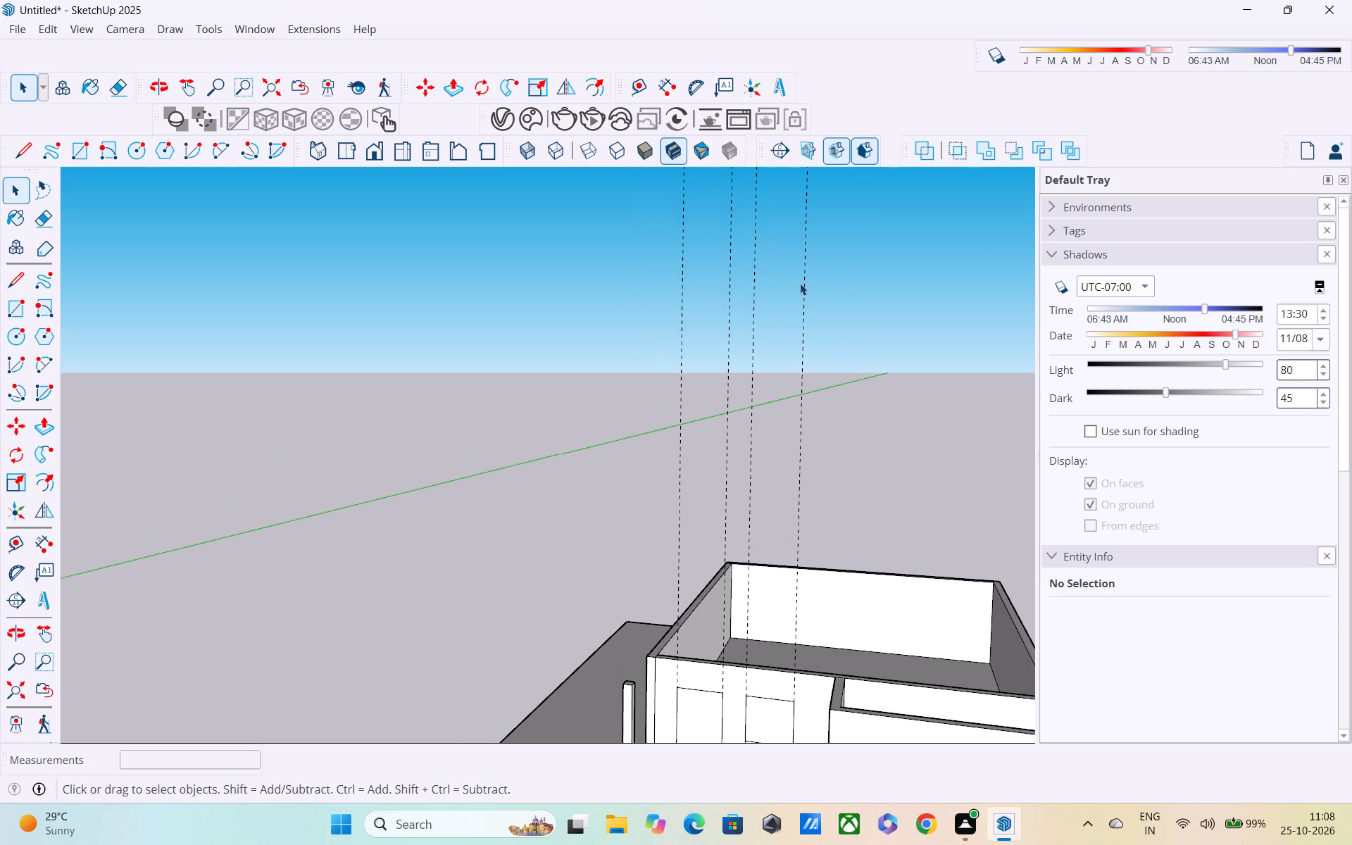
left_click_drag(843, 263, 635, 346)
scroll(700, 342, "down", 2)
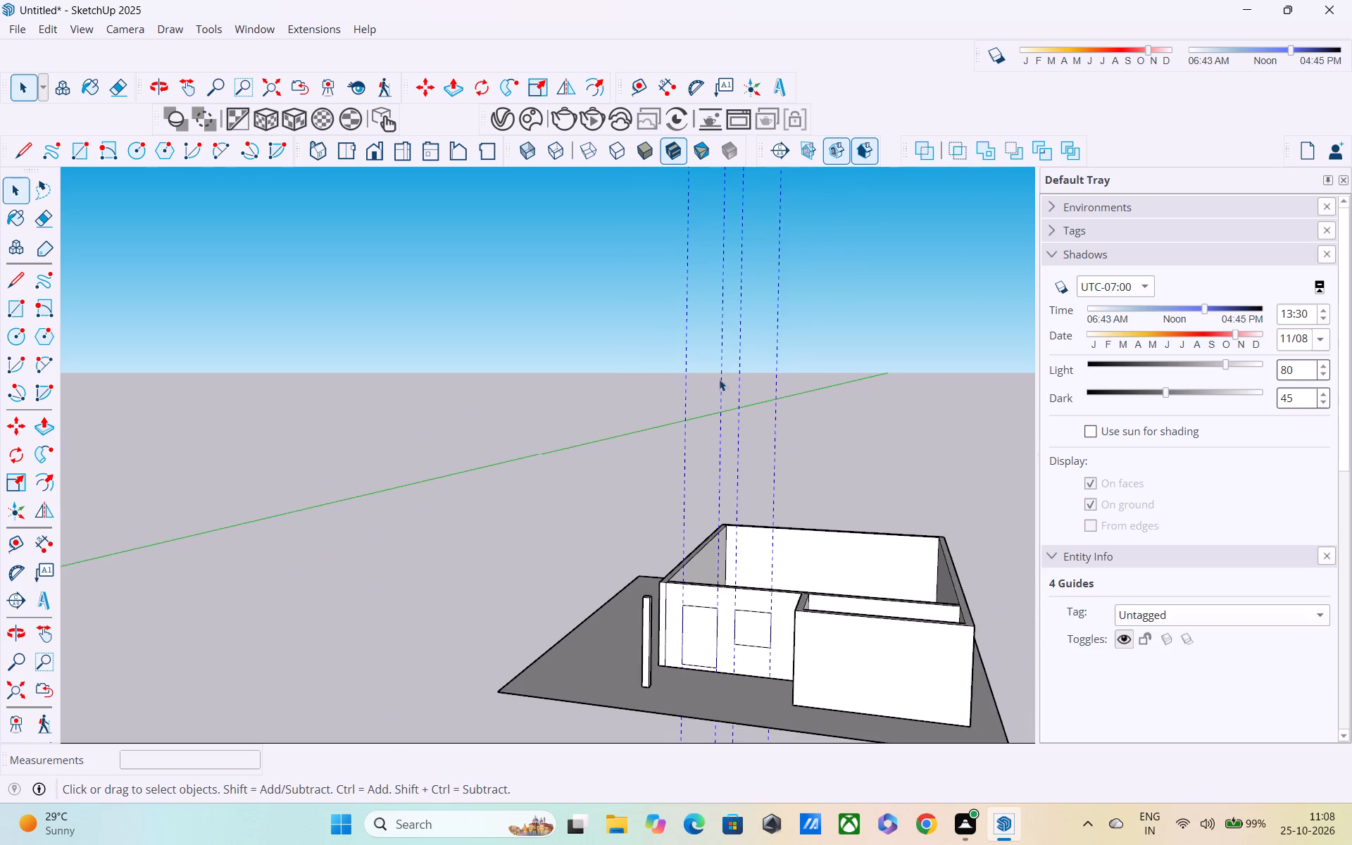
middle_click_drag(720, 373, 717, 311)
scroll(735, 365, "down", 1)
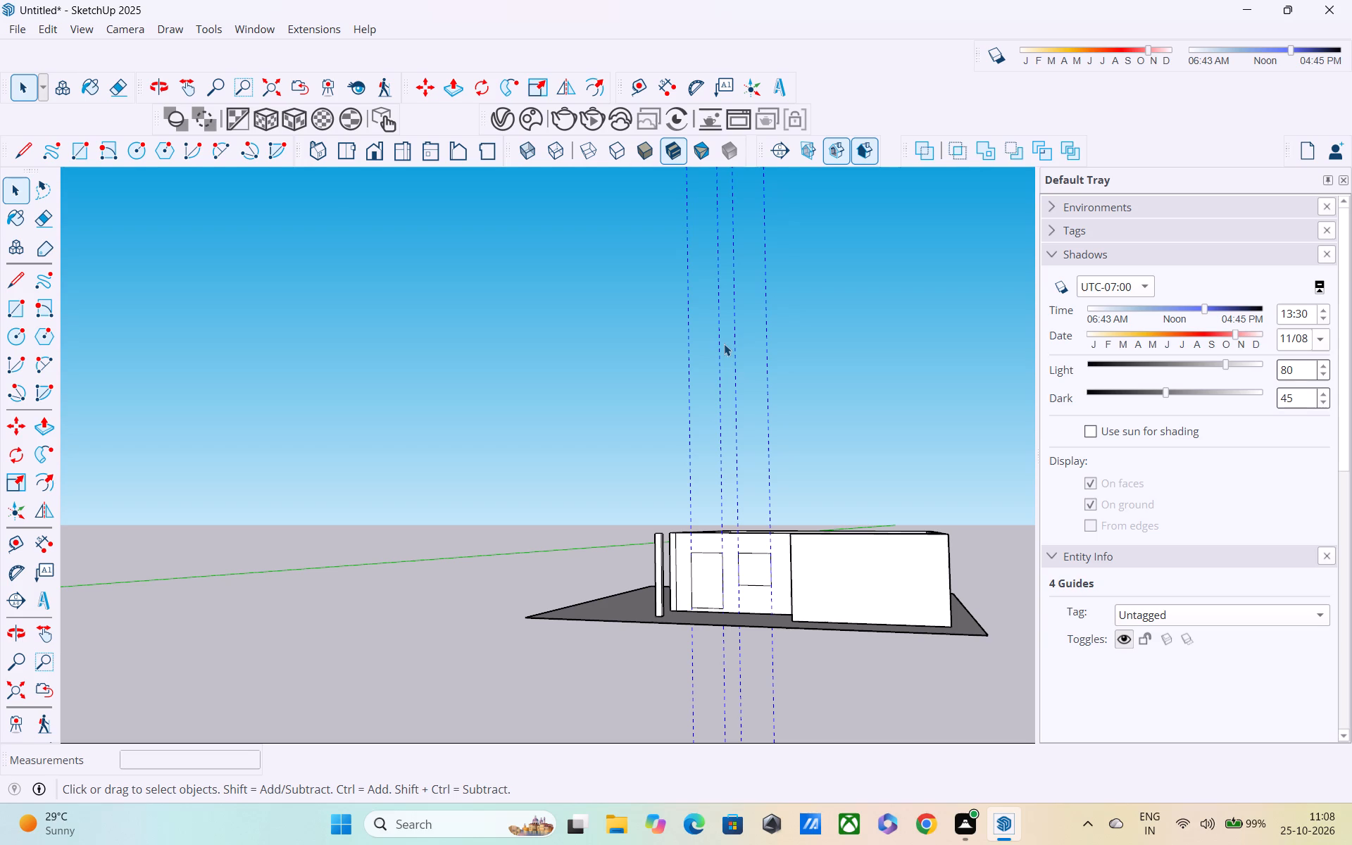
key("Delete")
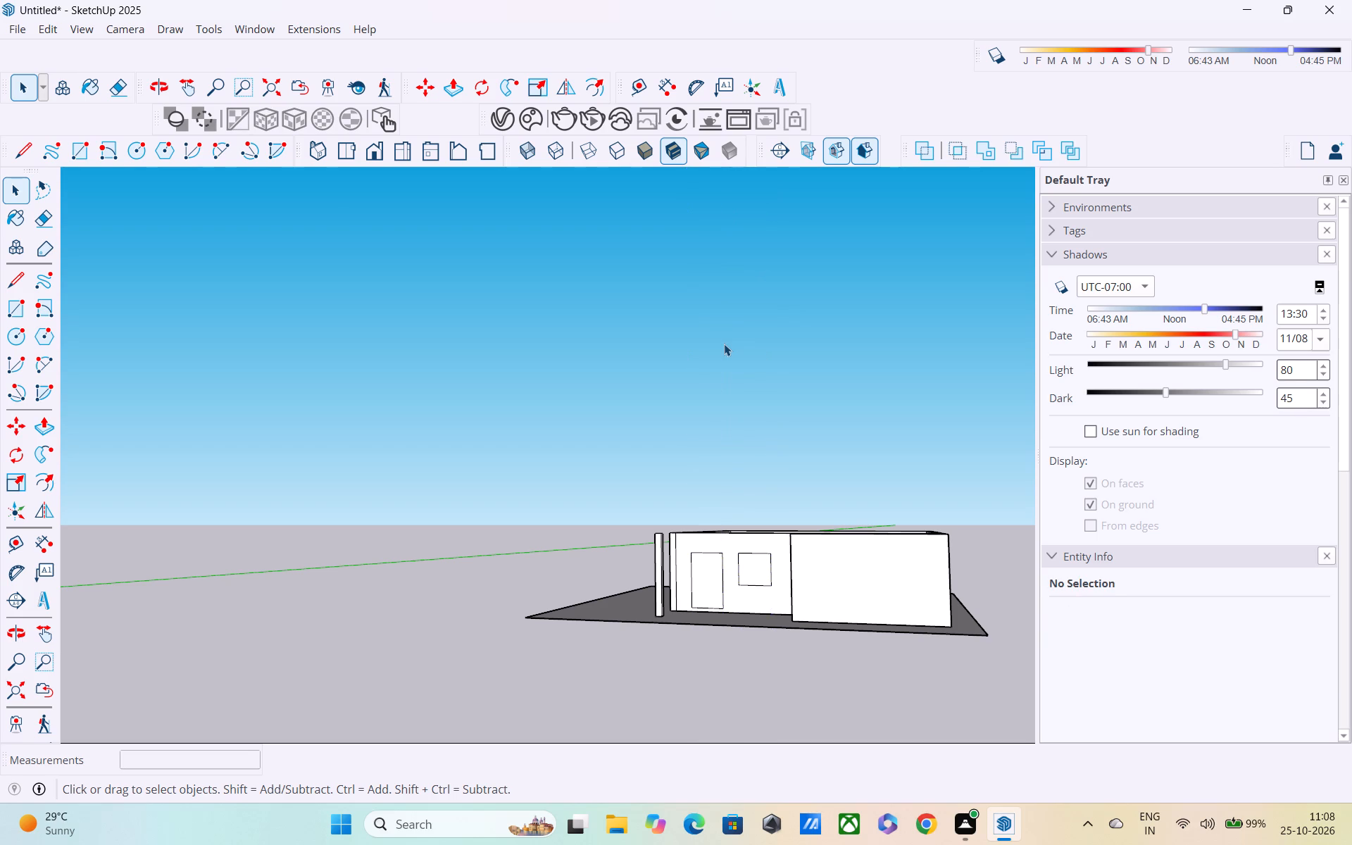
Open the walls group for editing at the recessed front wall.
middle_click_drag(724, 344, 677, 303, "shift")
middle_click_drag(855, 611, 1014, 637)
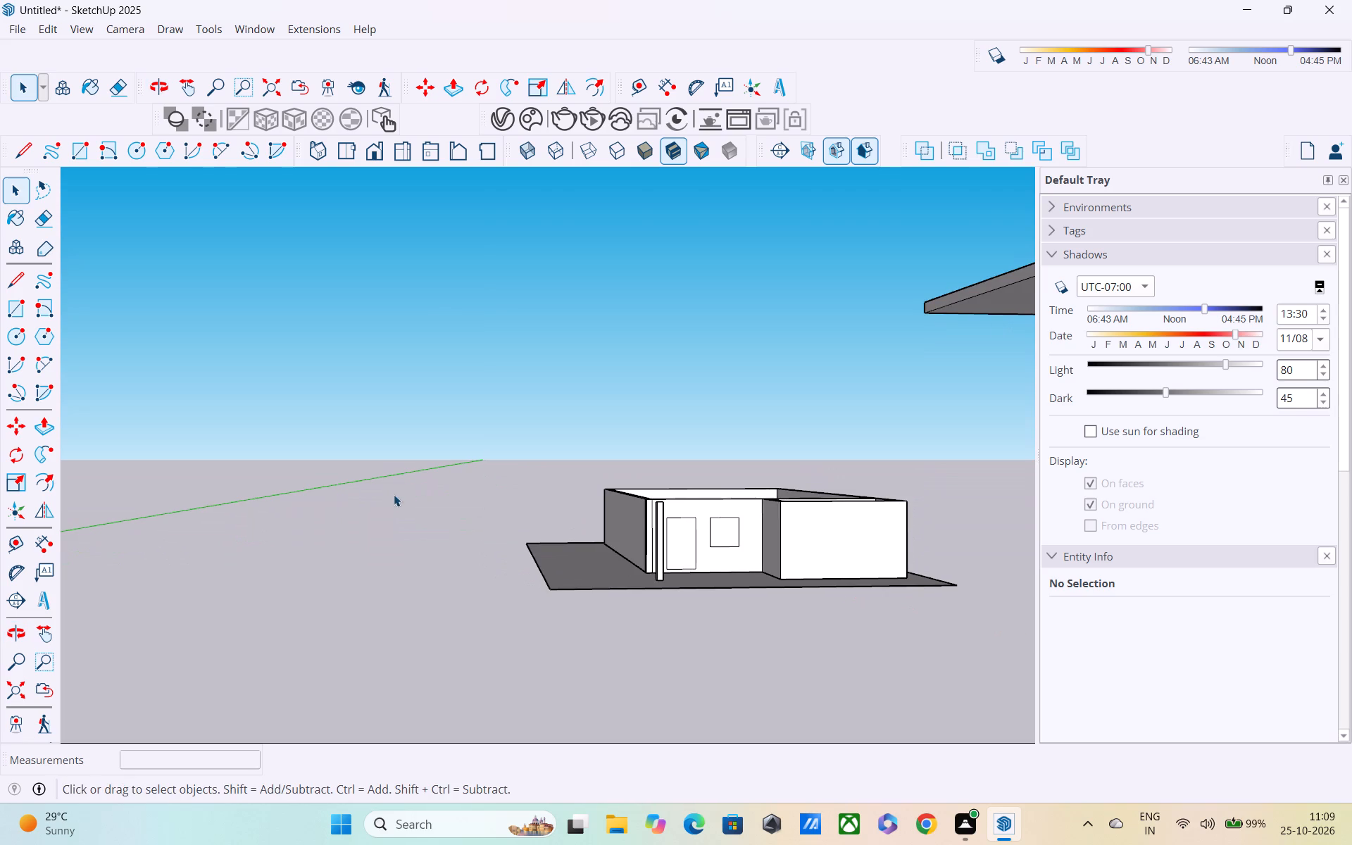
scroll(532, 568, "up", 5)
scroll(708, 532, "up", 3)
middle_click_drag(725, 520, 657, 522)
scroll(758, 507, "up", 4)
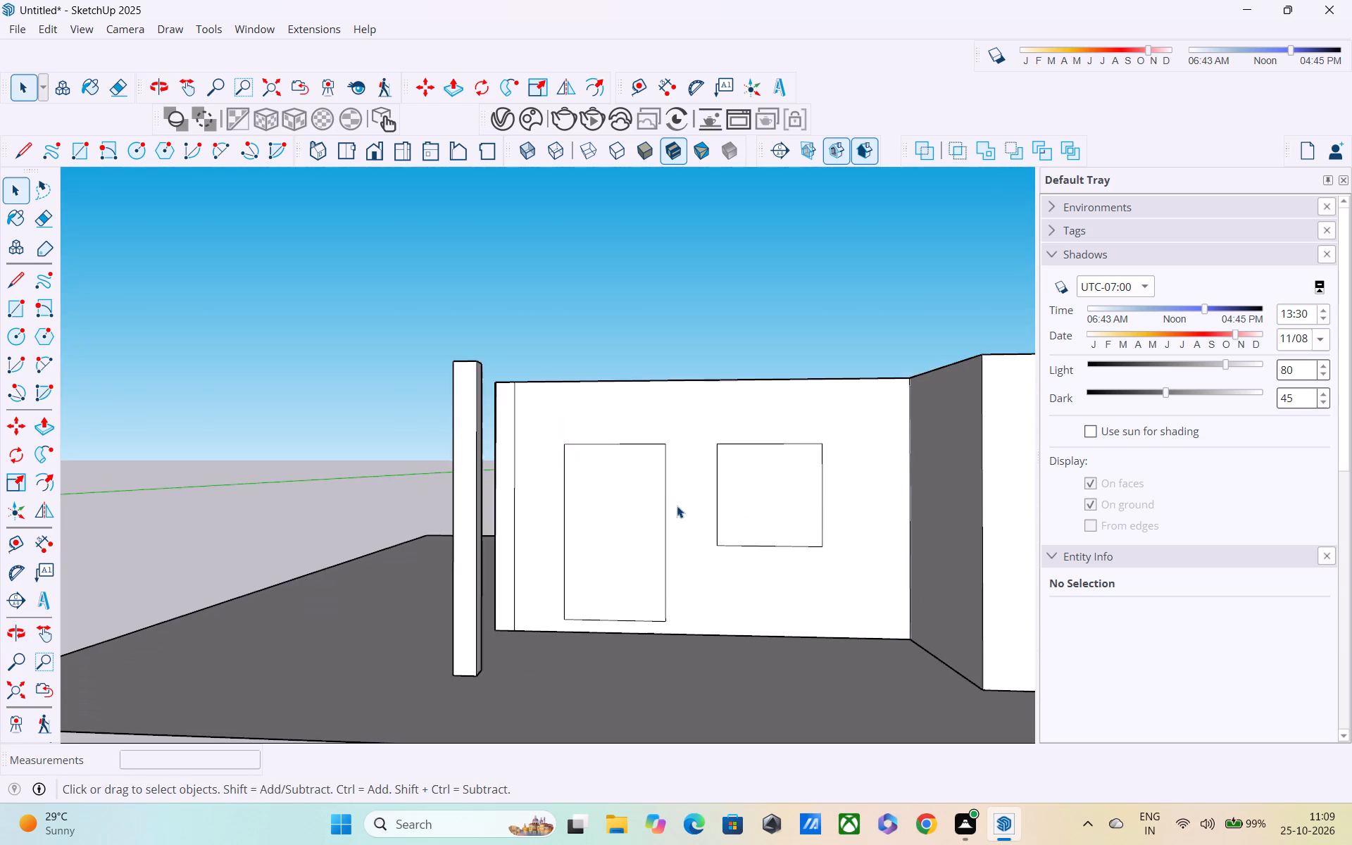
scroll(682, 520, "up", 1)
middle_click_drag(670, 505, 653, 469)
scroll(673, 500, "up", 3)
double_click(673, 511)
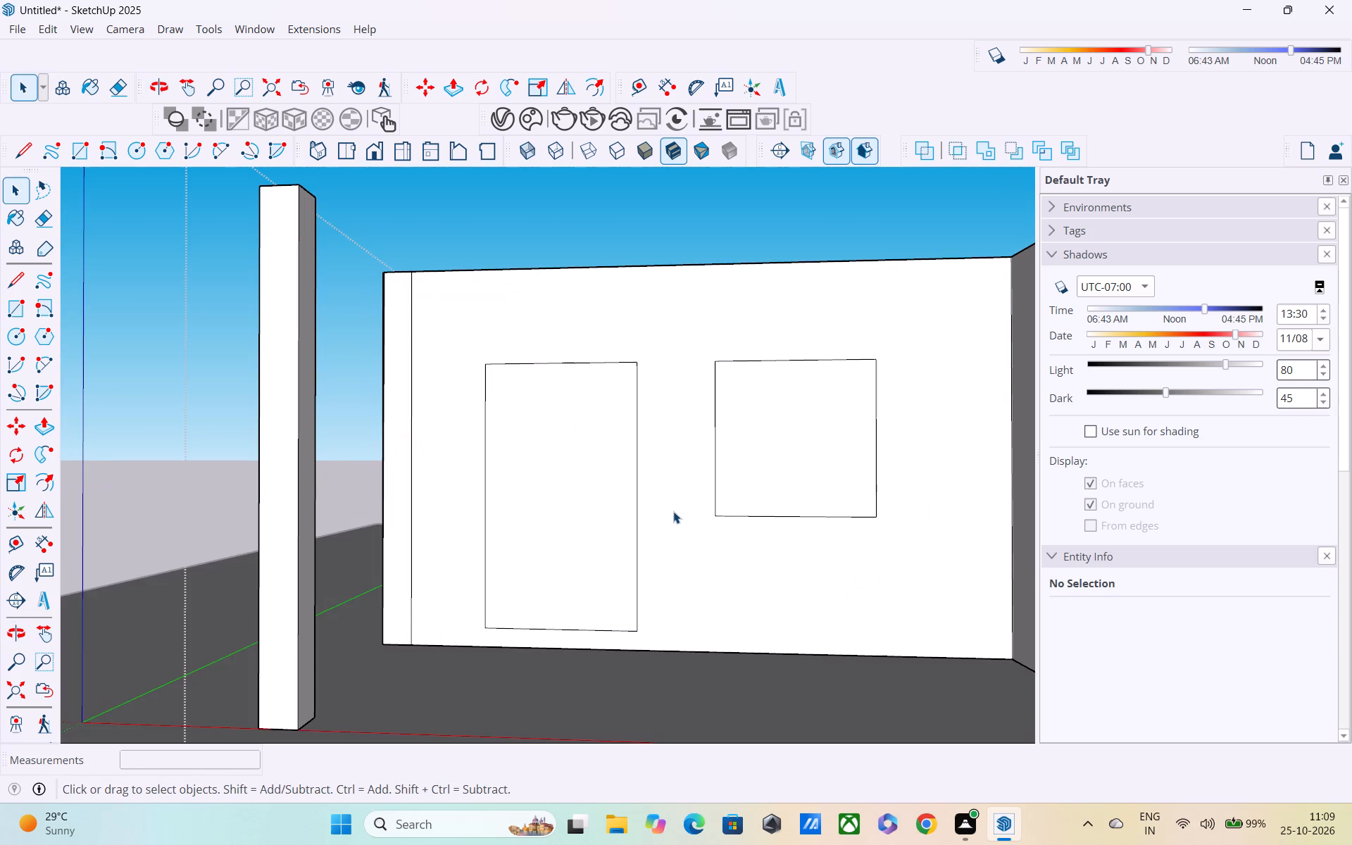
Push the door rectangle 9" through the recessed wall with Push/Pull to cut the door opening.
scroll(519, 580, "up", 1)
scroll(519, 580, "down", 5)
middle_click_drag(577, 575, 520, 680)
scroll(576, 555, "up", 1)
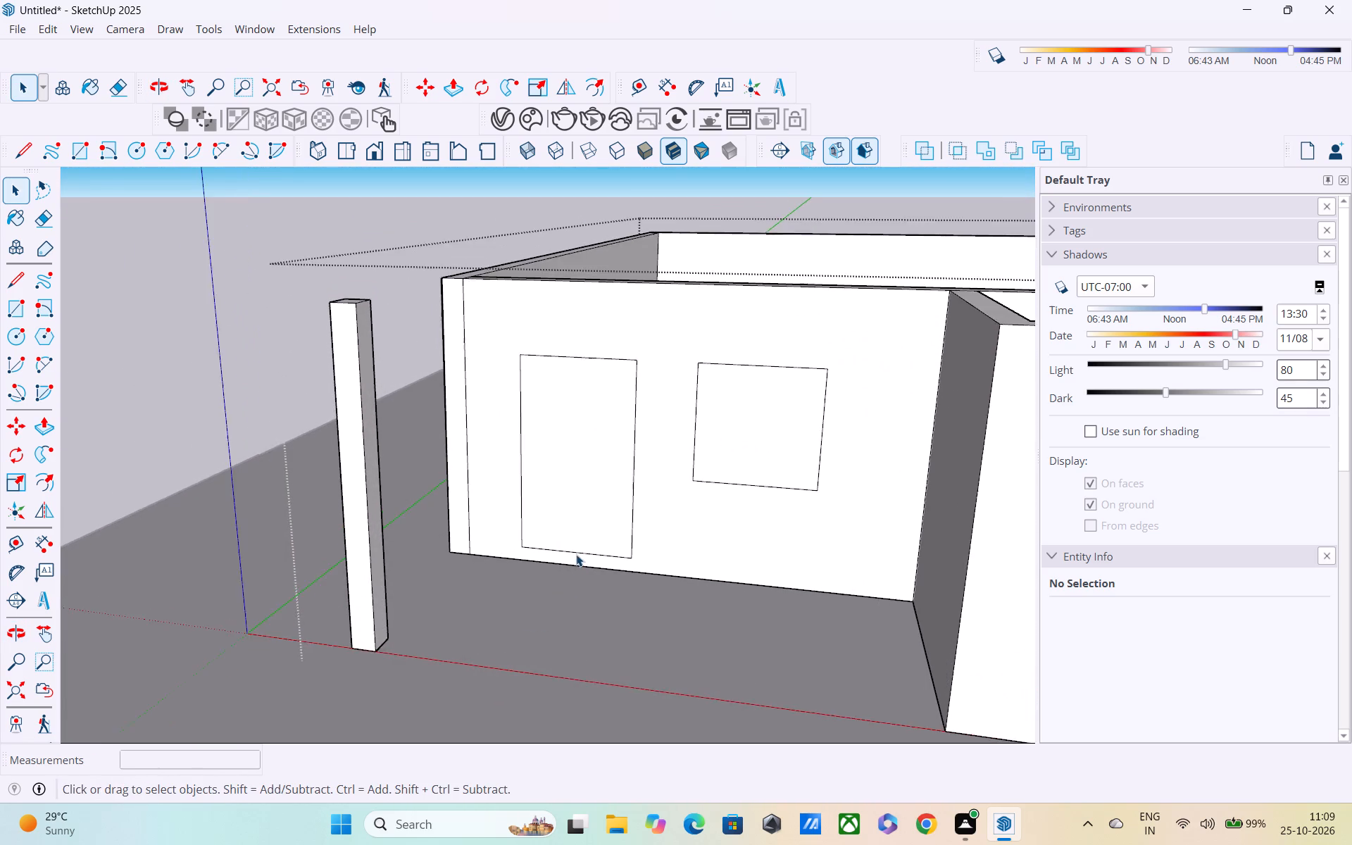
scroll(576, 554, "up", 1)
middle_click_drag(635, 499, 506, 582)
scroll(506, 582, "down", 3, "shift")
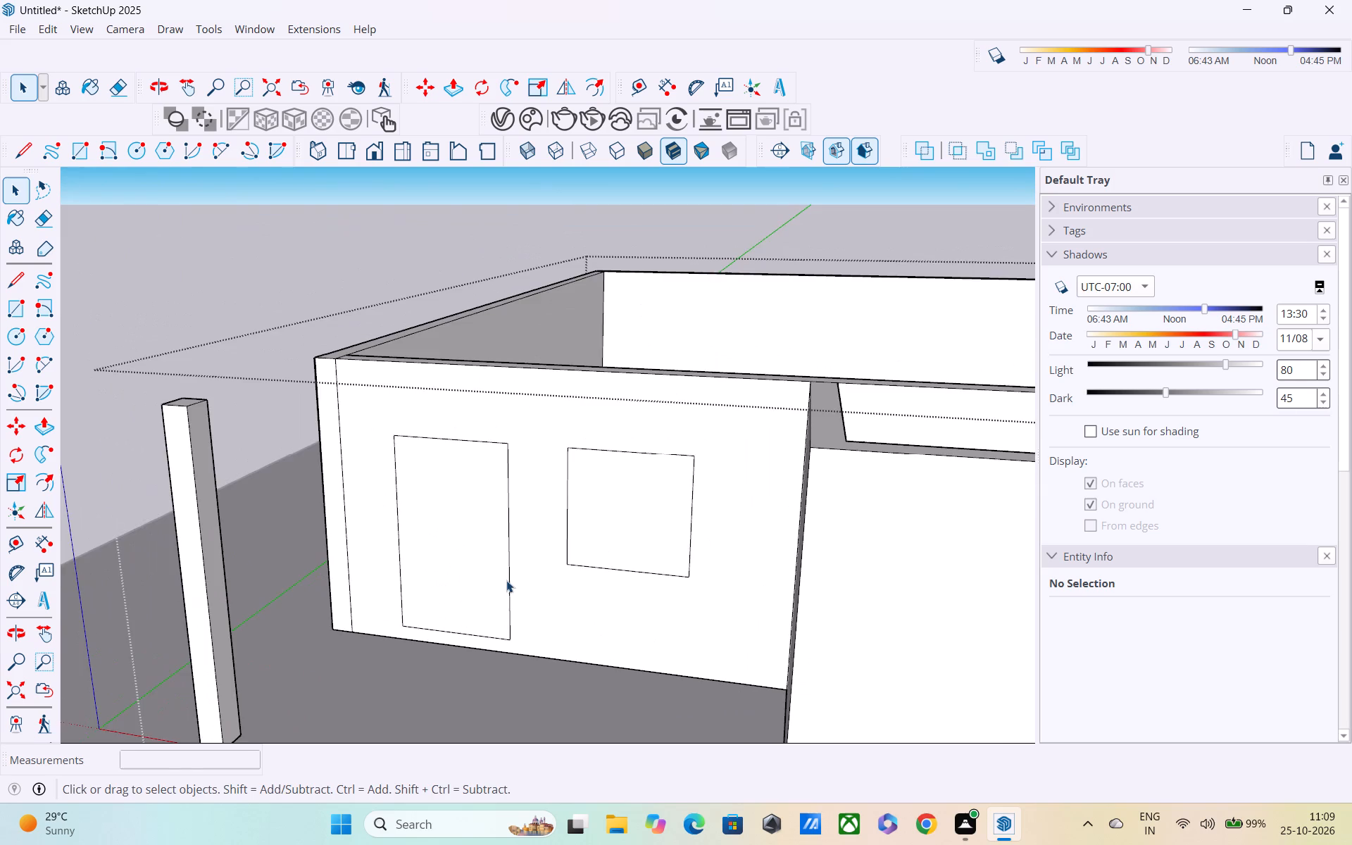
scroll(506, 580, "down", 2, "shift")
middle_click_drag(508, 565, 505, 490)
scroll(515, 482, "down", 4)
middle_click_drag(517, 482, 583, 489)
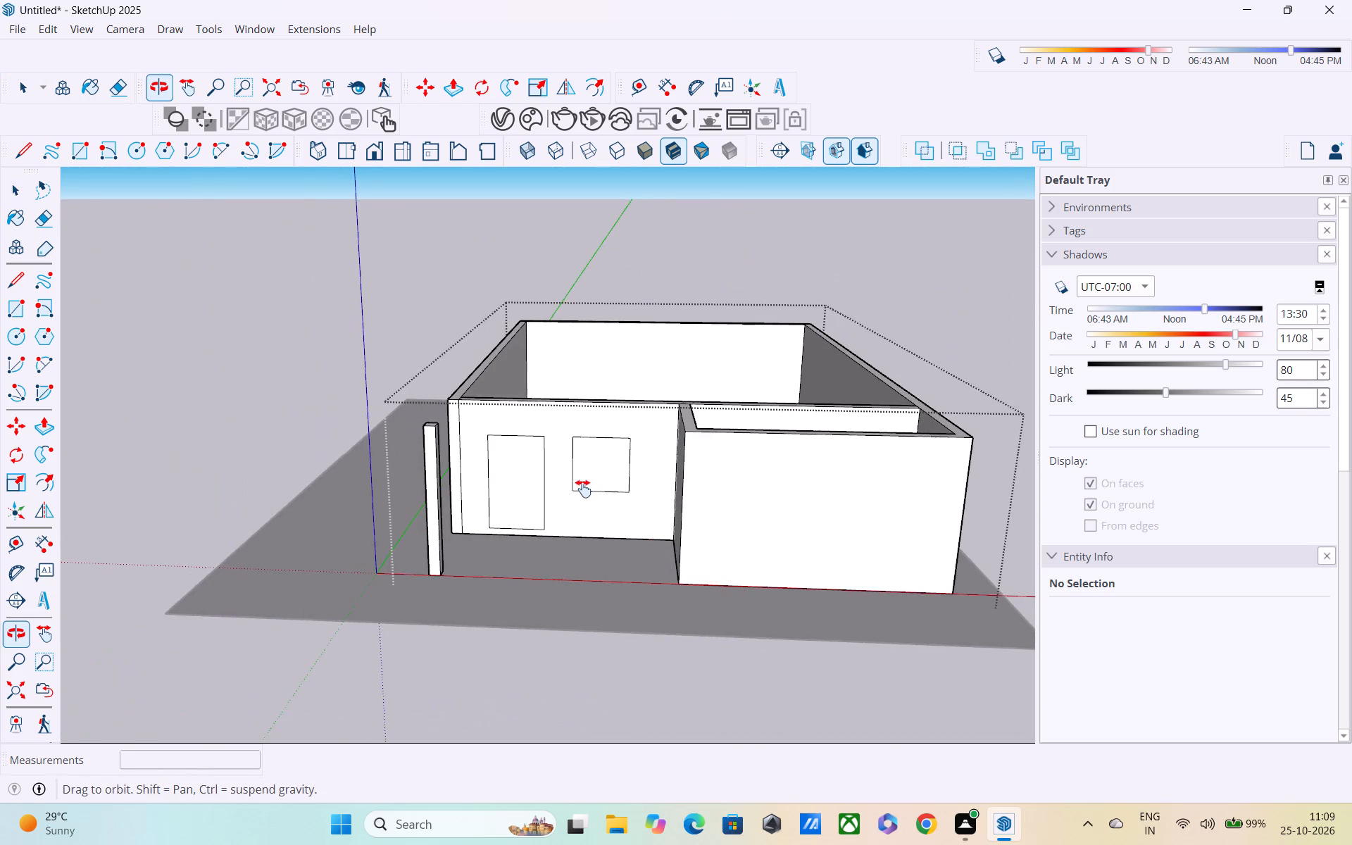
middle_click_drag(583, 489, 580, 518)
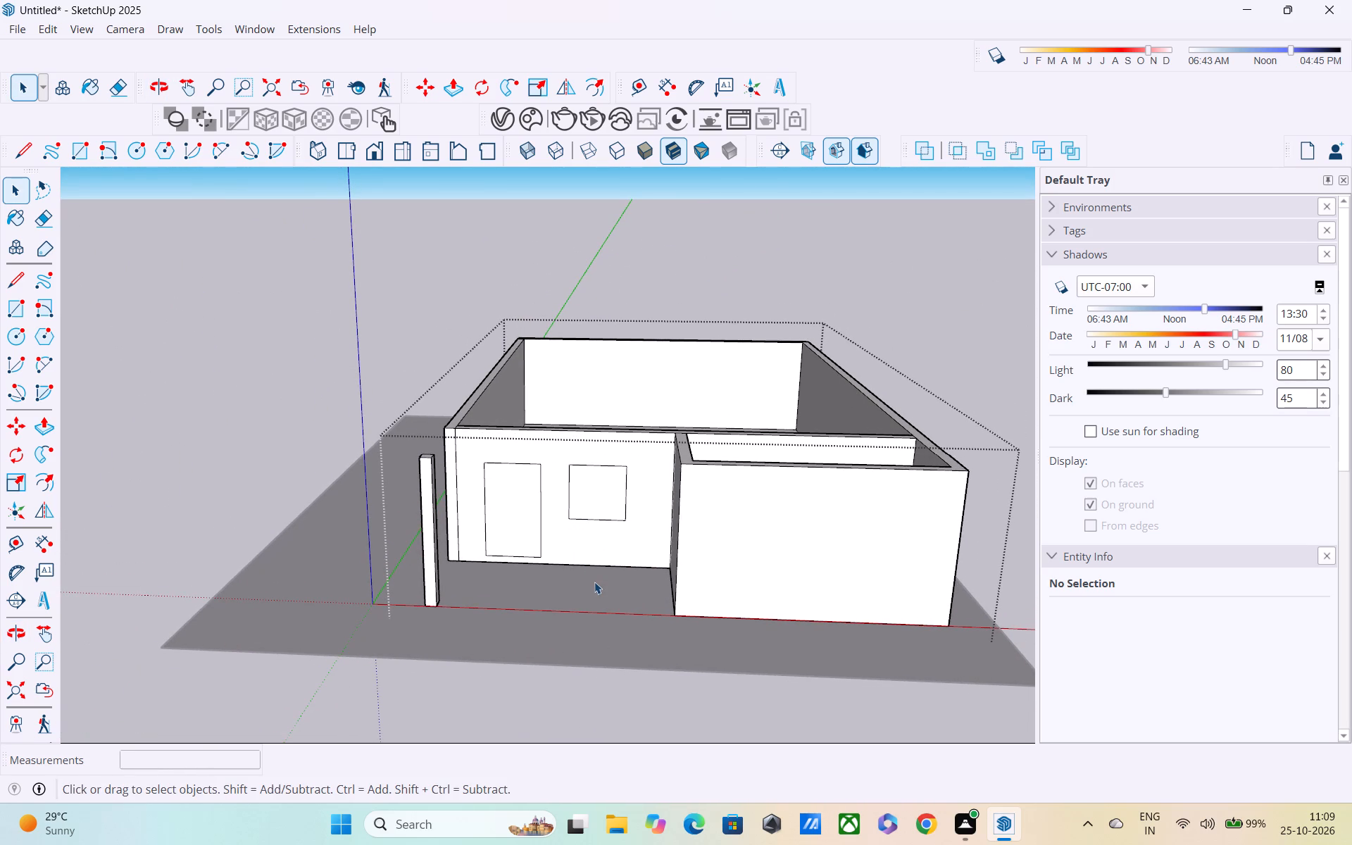
scroll(594, 570, "up", 1)
scroll(594, 570, "down", 1)
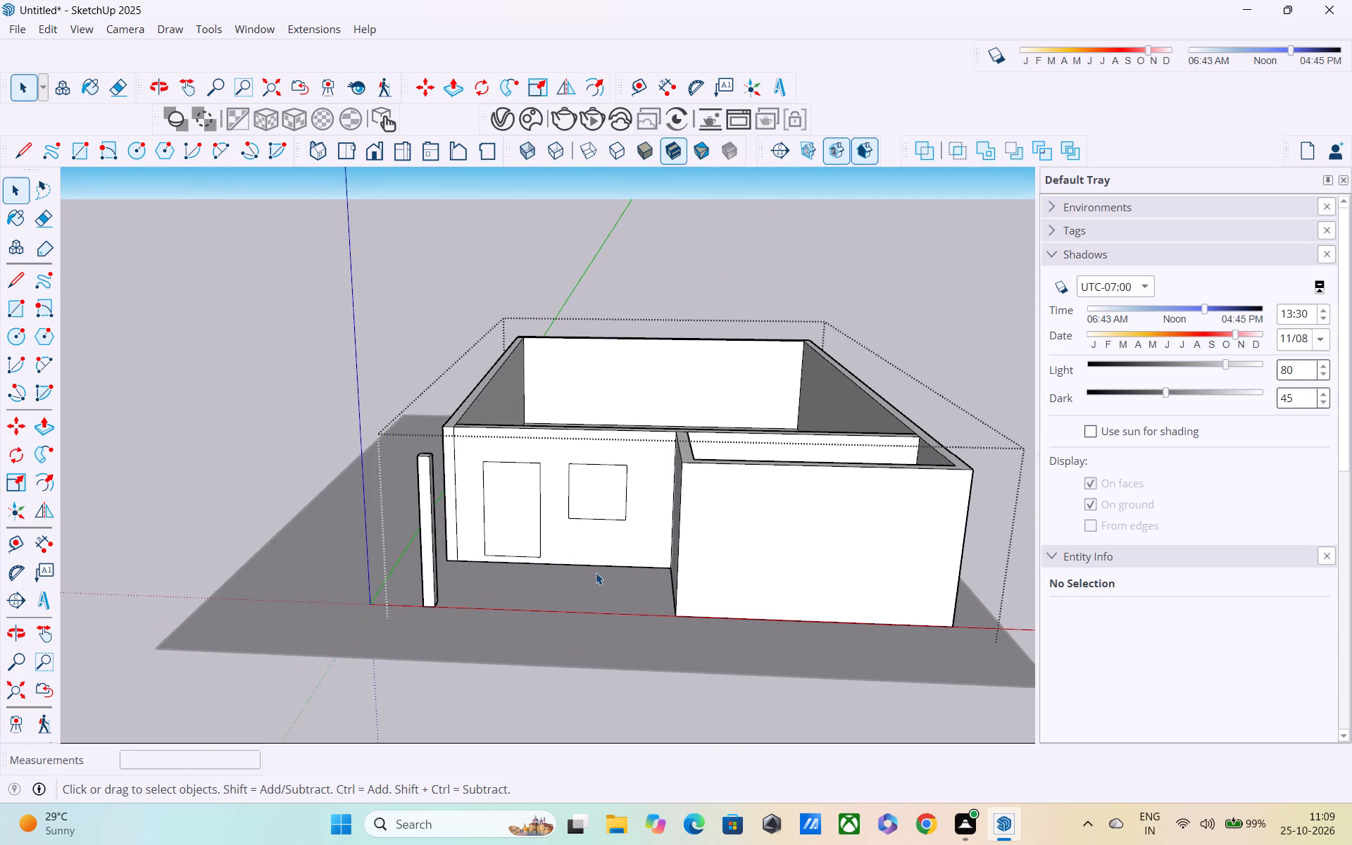
key("p")
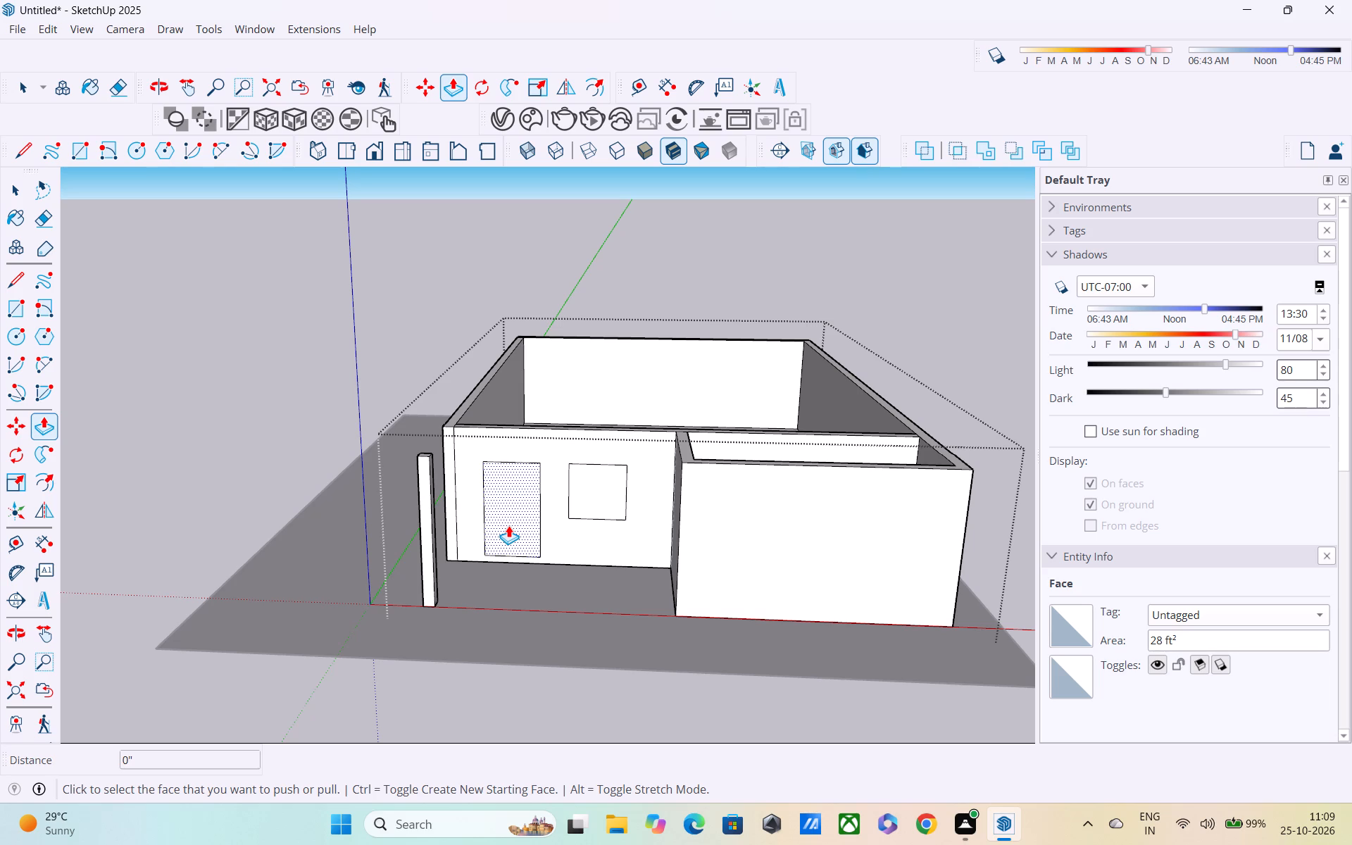
middle_click_drag(508, 525, 489, 443)
scroll(486, 451, "up", 4)
left_click(489, 448)
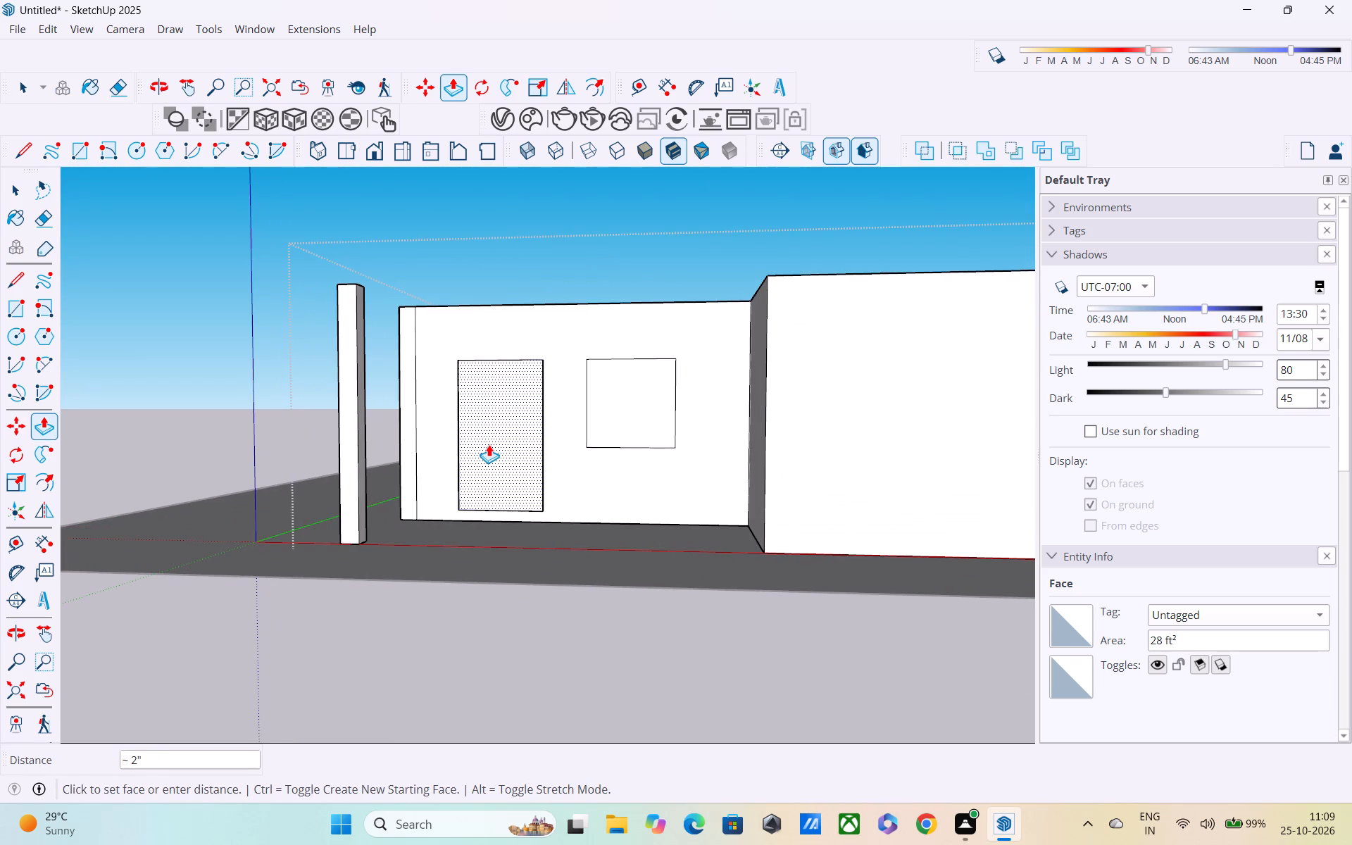
left_click(494, 435)
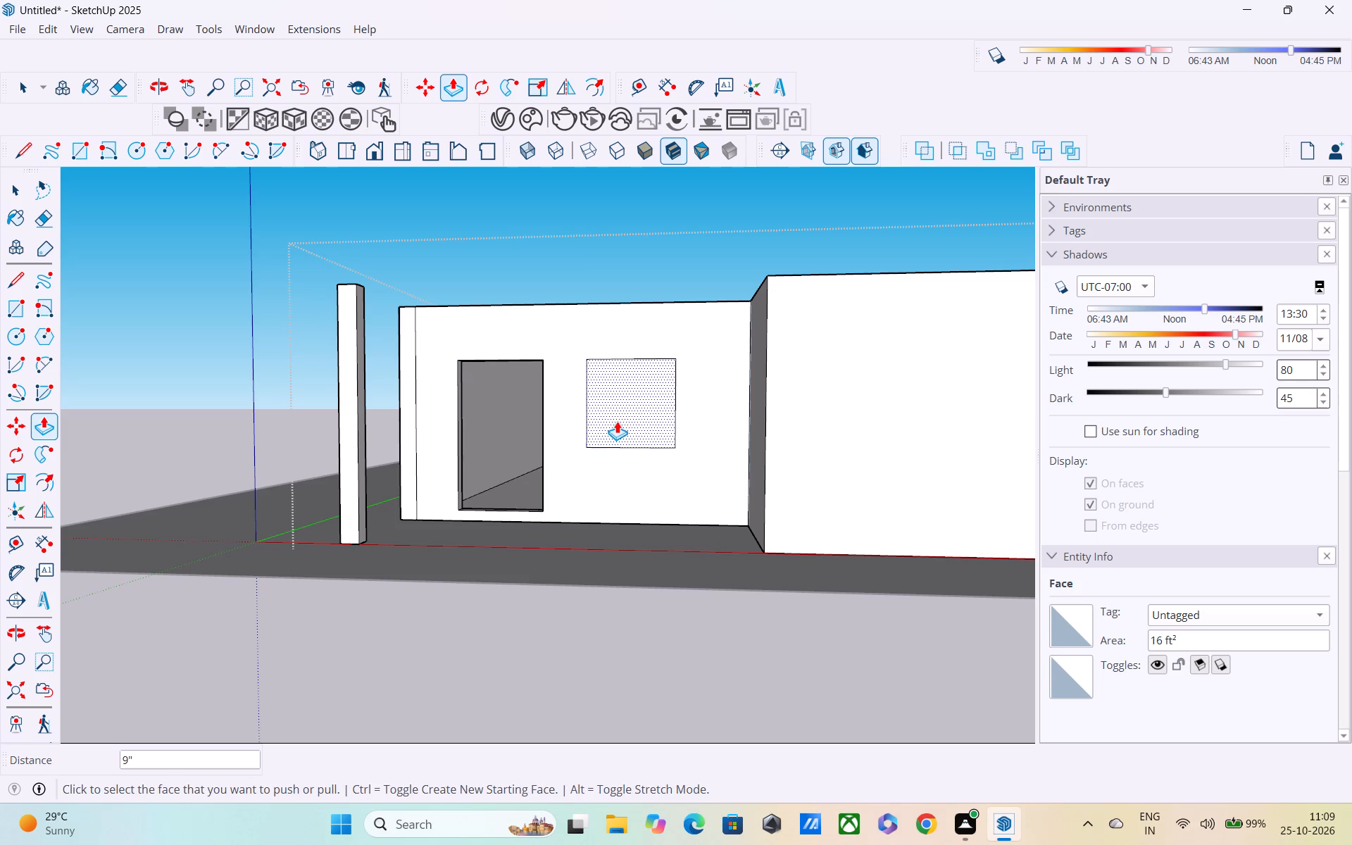
Push the window rectangle 9" through the recessed wall to cut the window opening.
left_click(617, 421)
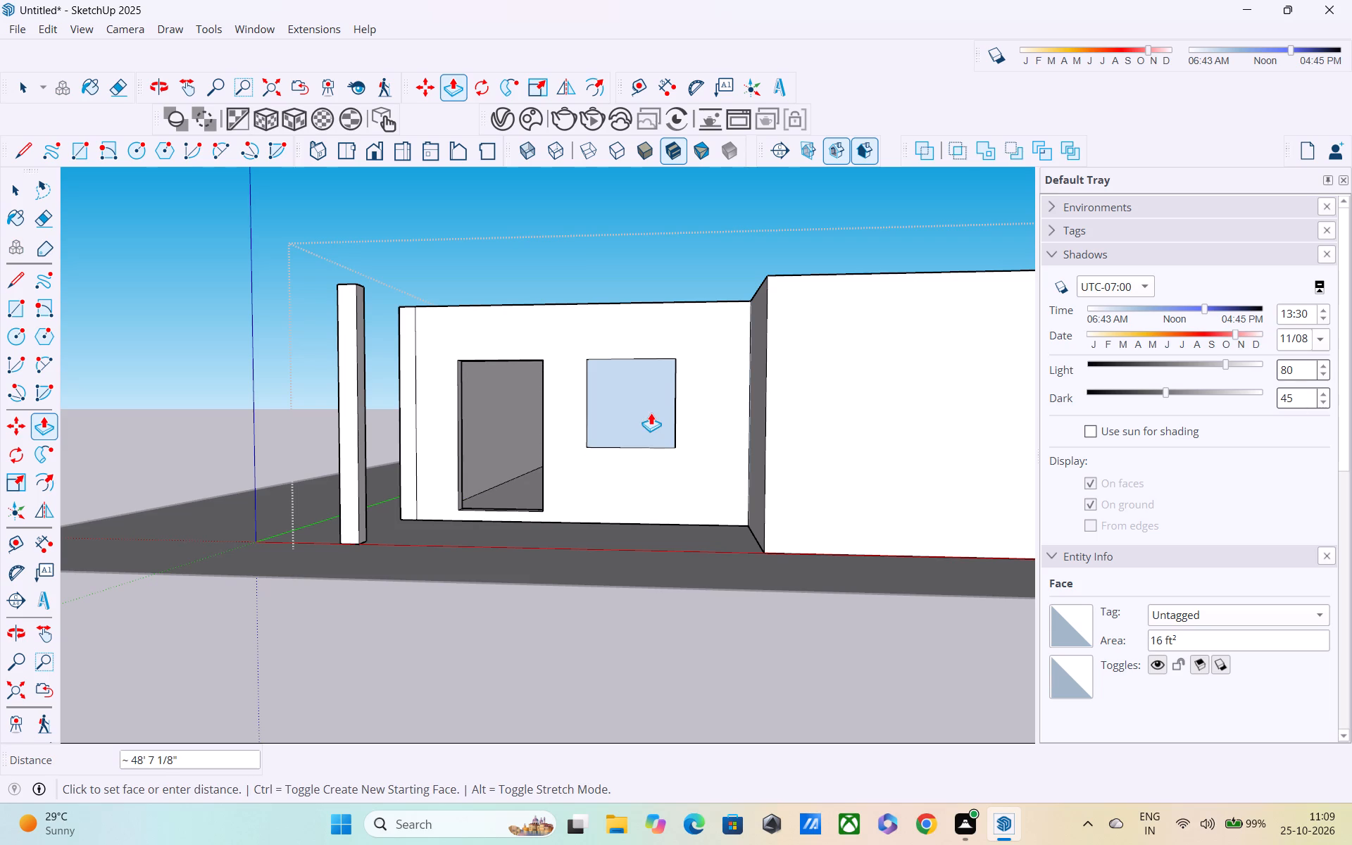
left_click(651, 401)
Examine the door and window openings and the whole building from several angles, near and far.
middle_click_drag(661, 449, 549, 484)
middle_click_drag(505, 489, 653, 489)
middle_click_drag(653, 489, 738, 439, "shift")
middle_click_drag(691, 437, 515, 505)
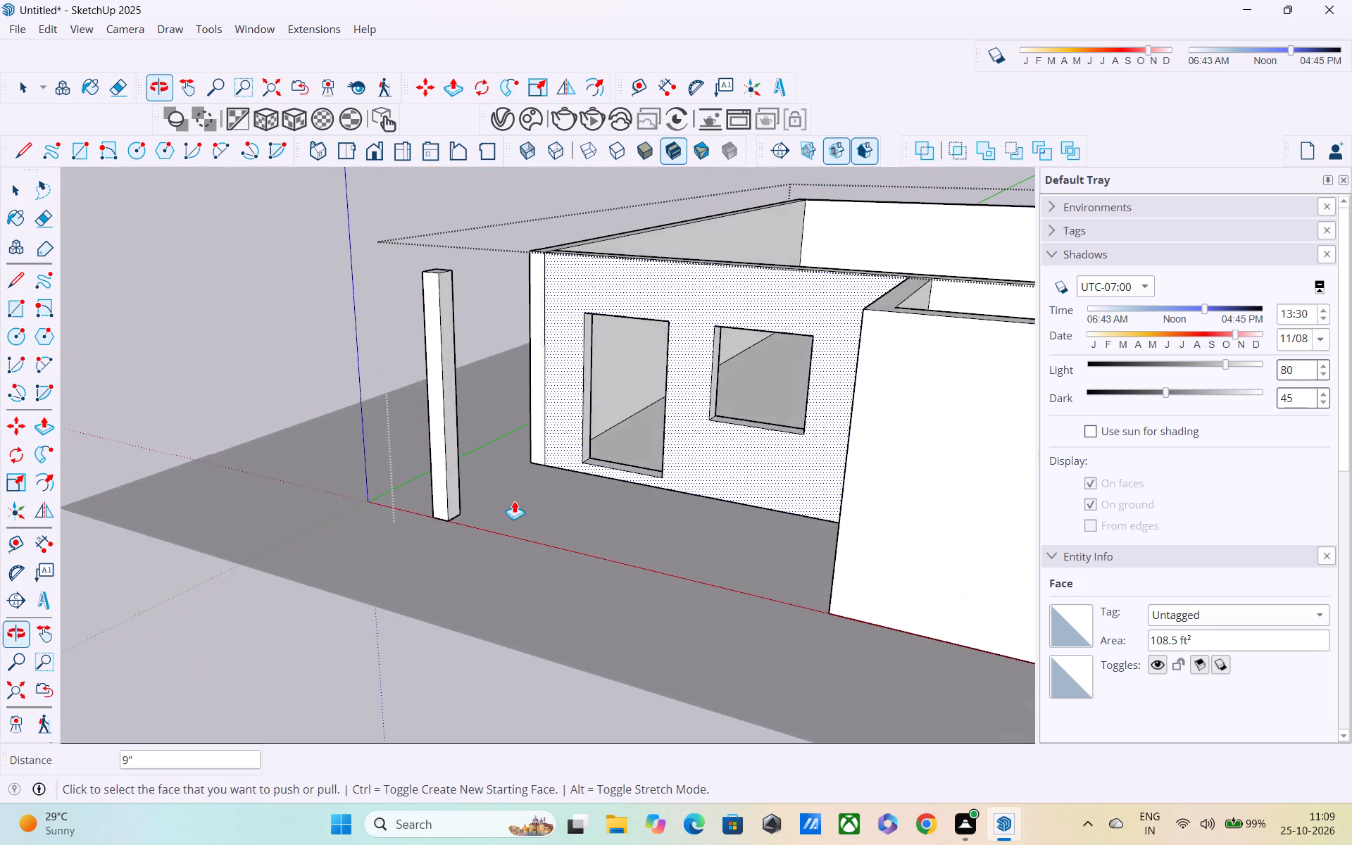
middle_click_drag(574, 497, 330, 536, "shift")
middle_click_drag(396, 506, 907, 492, "shift")
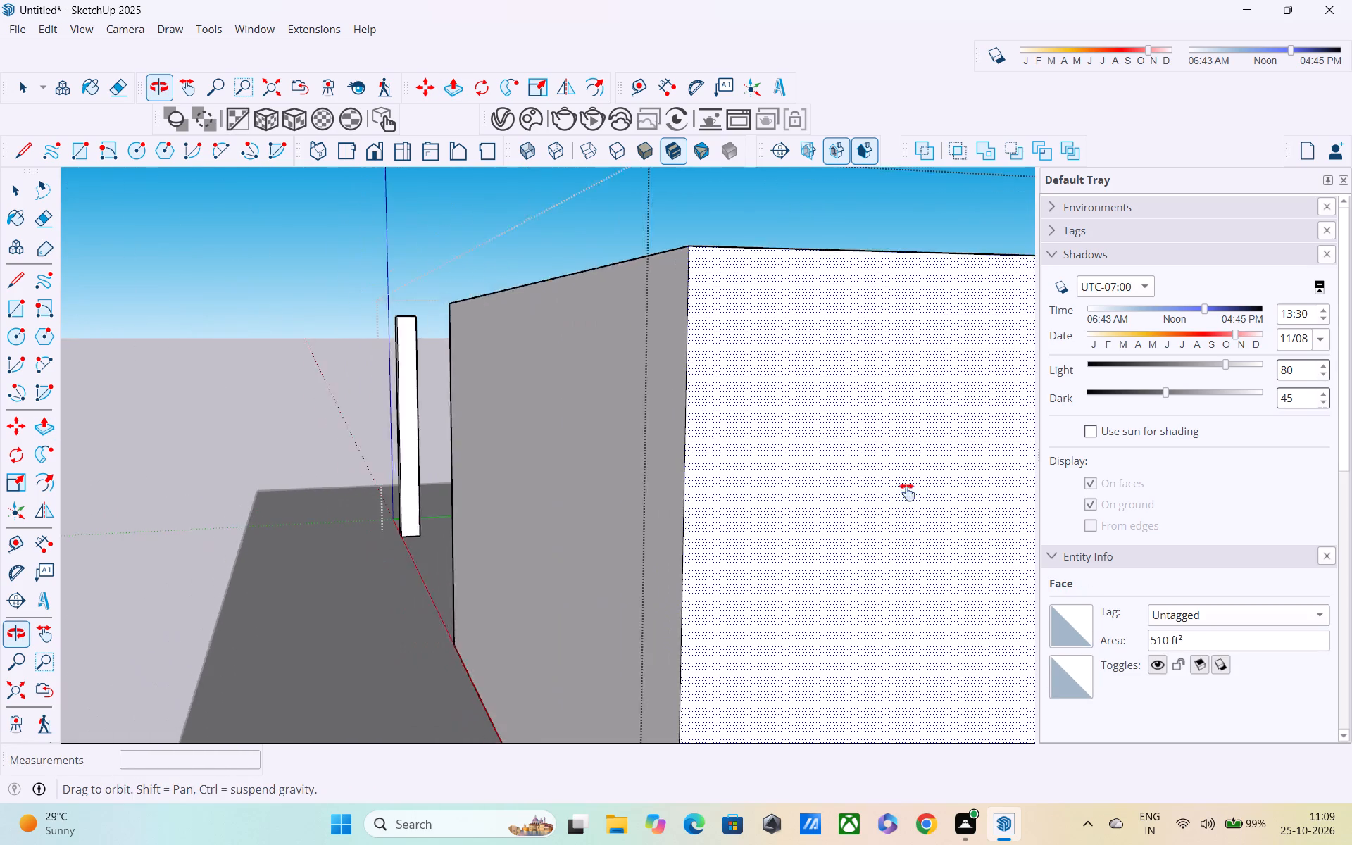
middle_click_drag(907, 492, 936, 491, "shift")
middle_click_drag(715, 499, 980, 508)
middle_click_drag(380, 508, 719, 538)
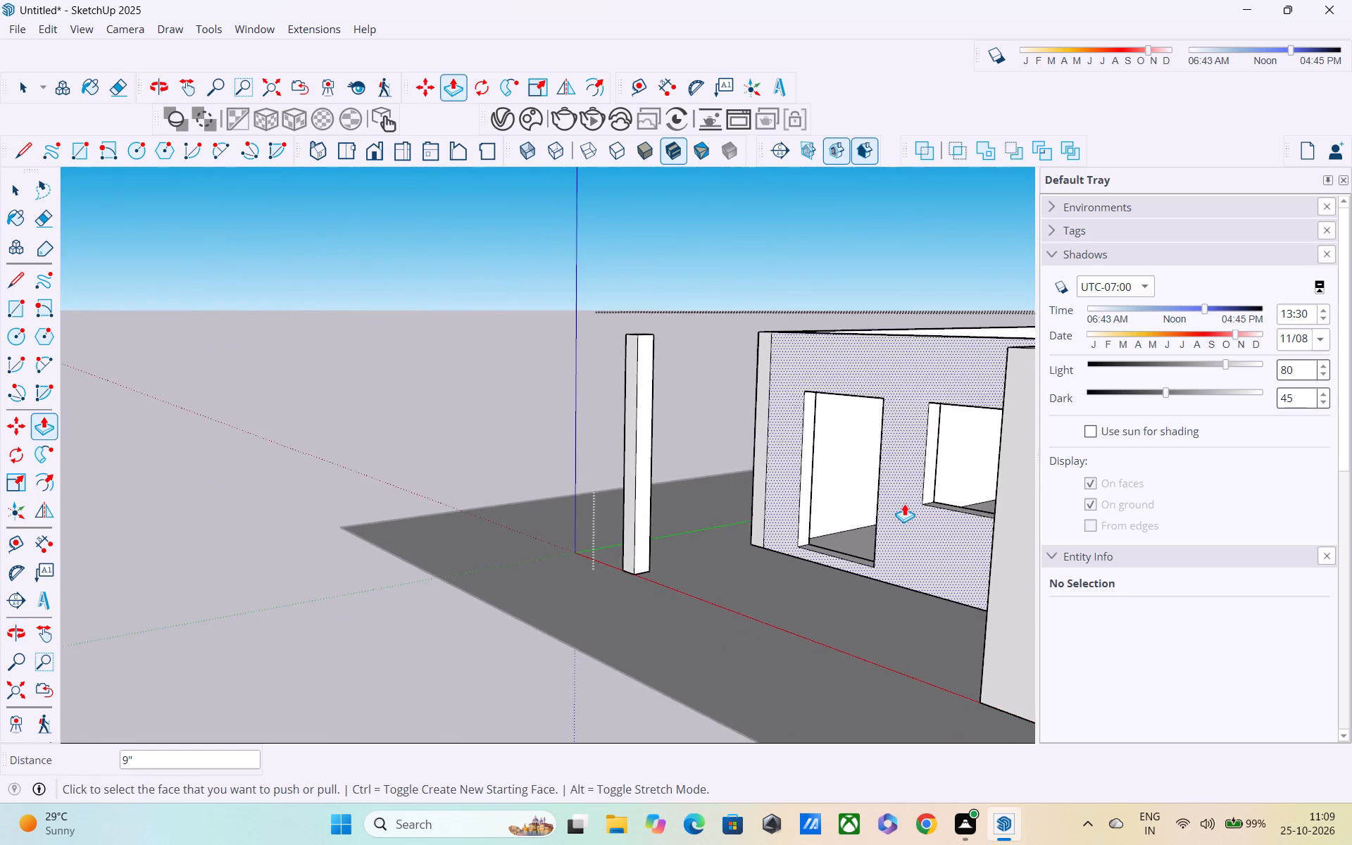
scroll(904, 503, "up", 2)
middle_click_drag(861, 488, 806, 424, "shift")
scroll(736, 418, "up", 1)
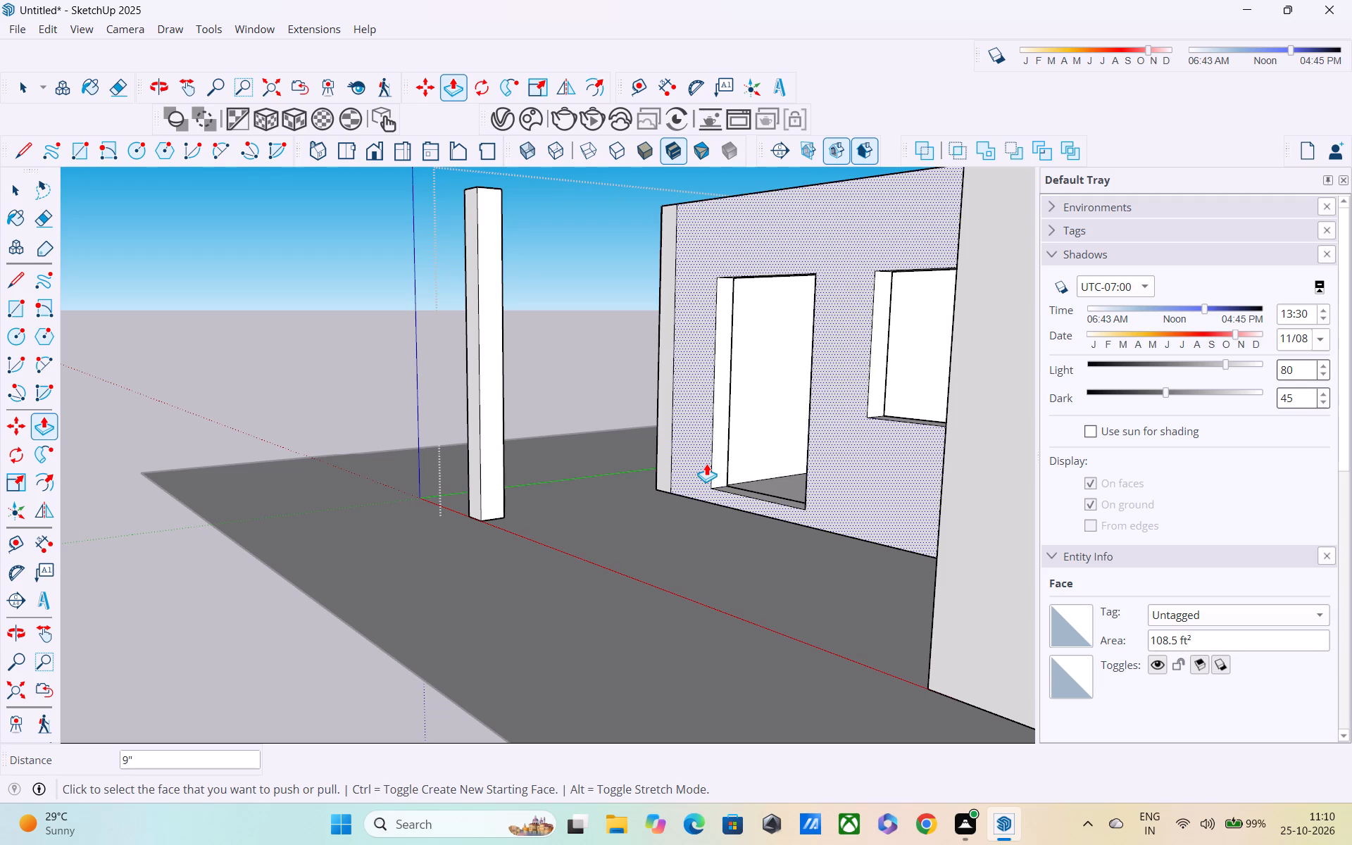
middle_click_drag(706, 465, 641, 582, "shift")
scroll(664, 538, "up", 2)
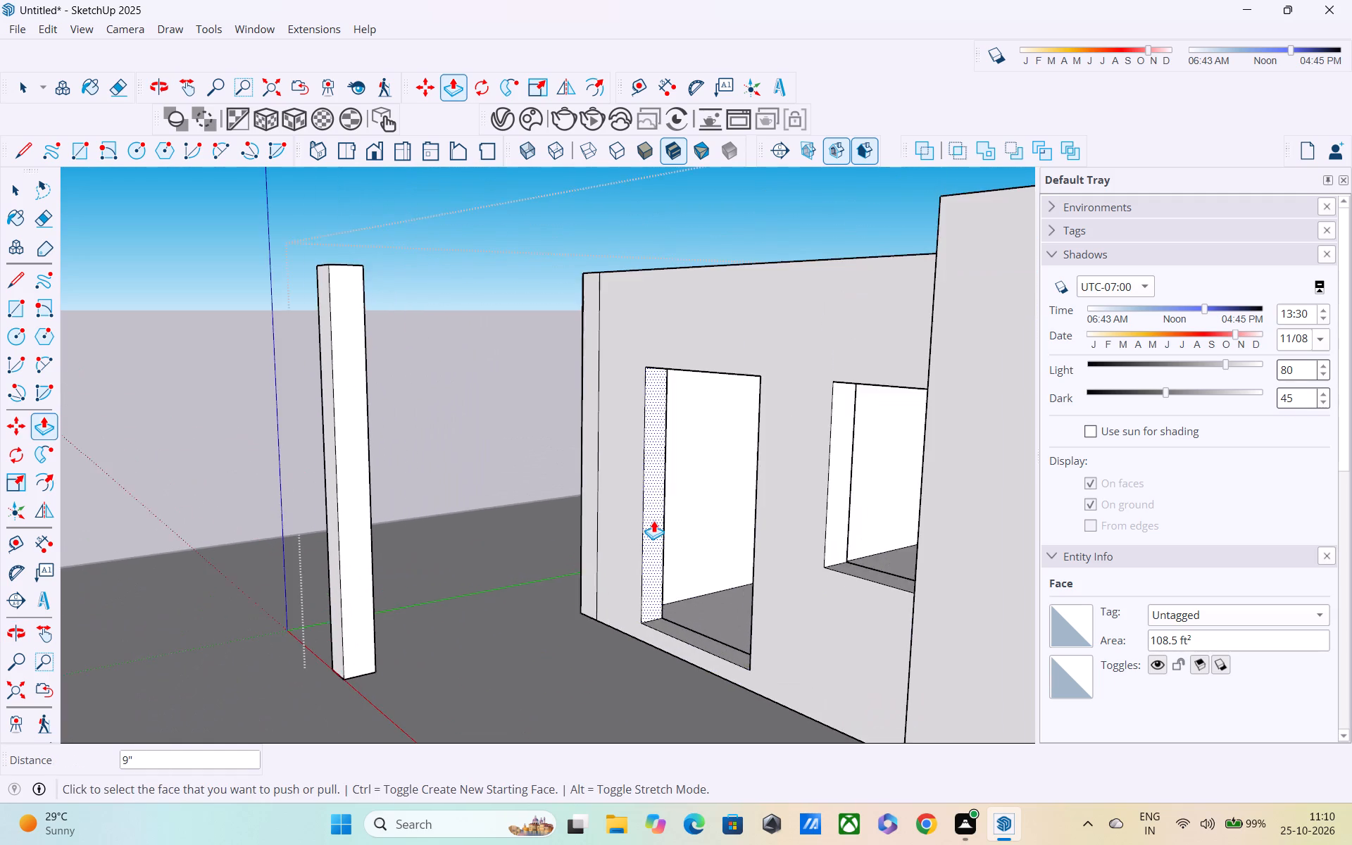
middle_click_drag(651, 516, 641, 426)
scroll(634, 452, "up", 3)
middle_click_drag(634, 461, 615, 392)
scroll(615, 392, "up", 1, "shift")
middle_click_drag(671, 542, 671, 520)
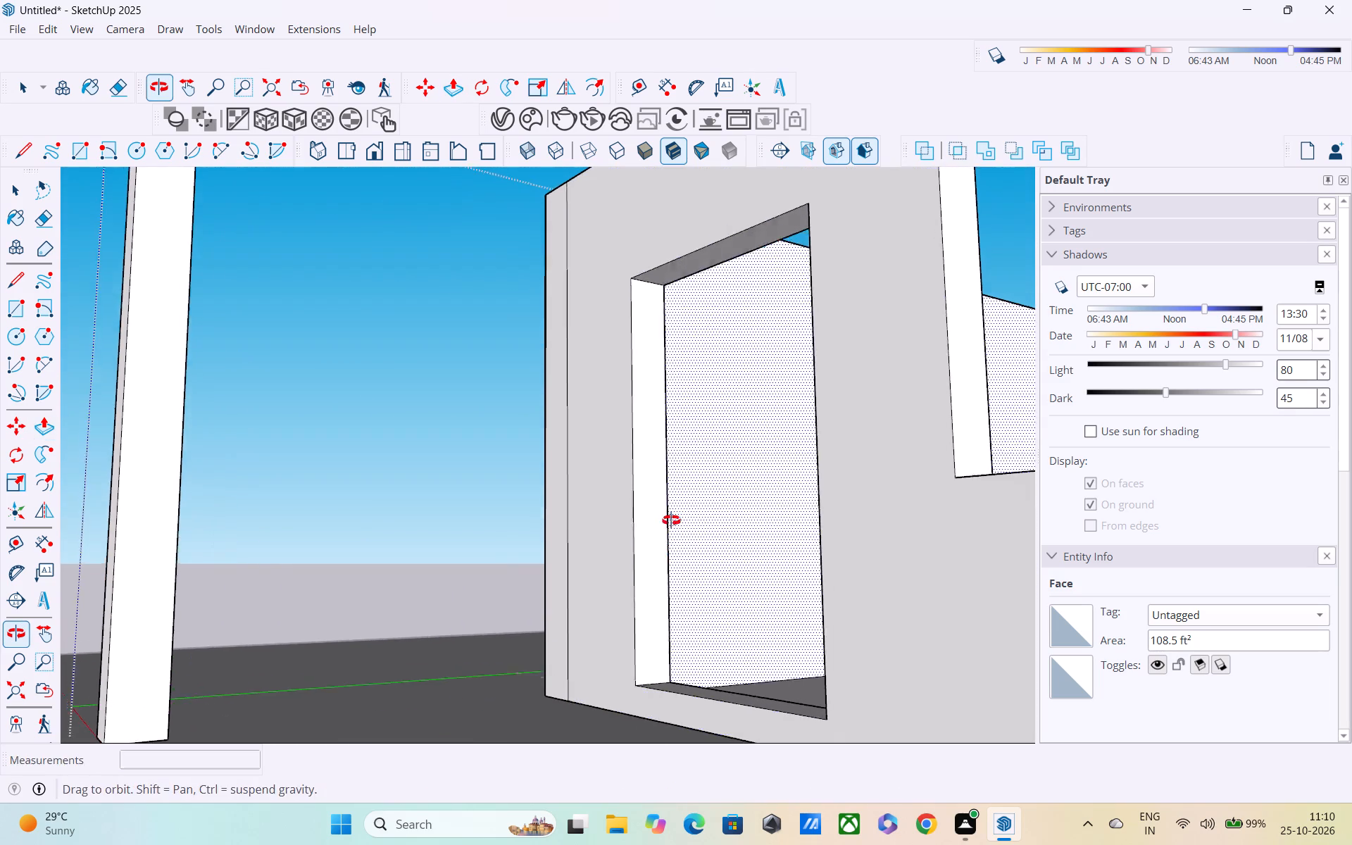
middle_click_drag(671, 520, 670, 476)
middle_click_drag(664, 485, 753, 778)
scroll(641, 588, "down", 3)
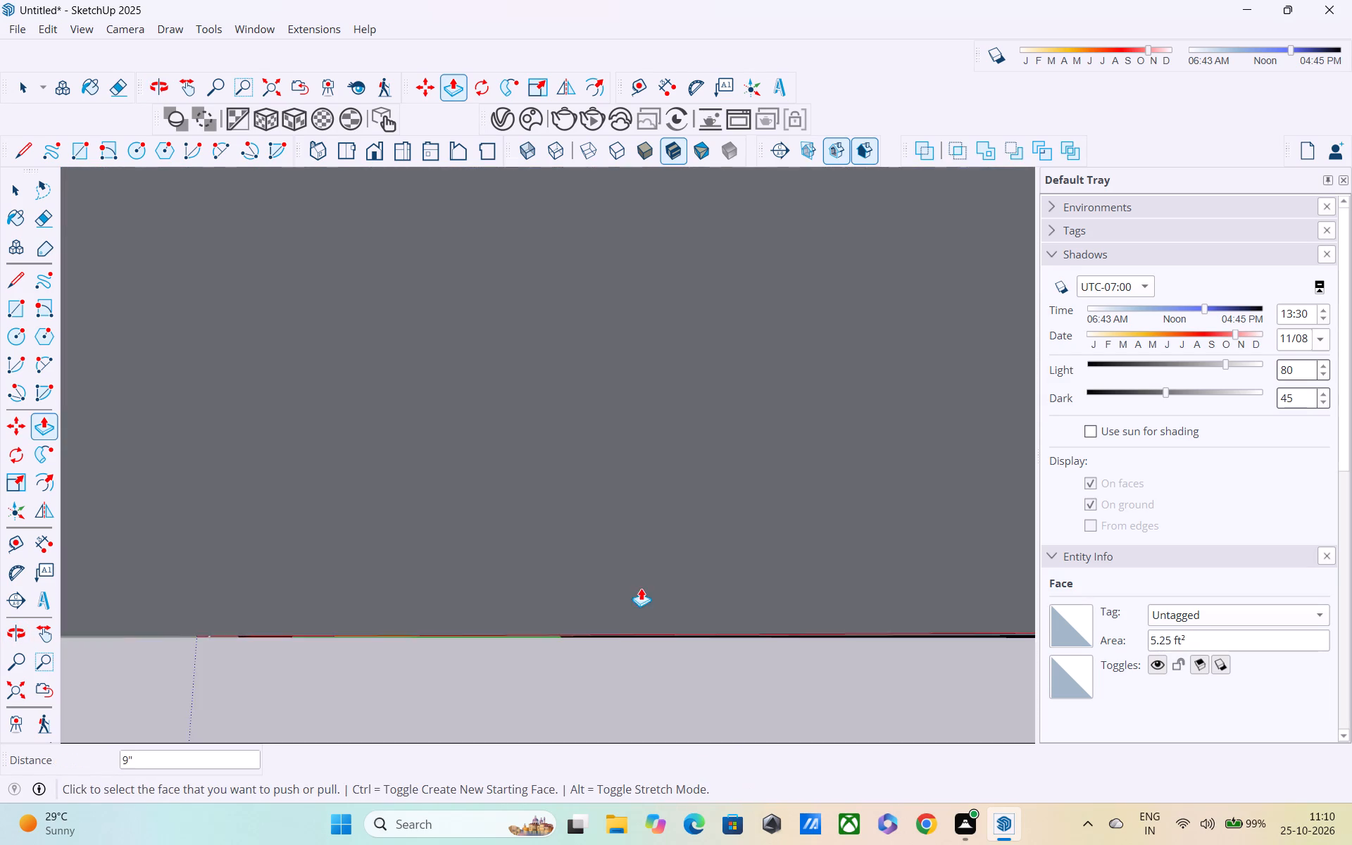
middle_click_drag(641, 588, 739, 775)
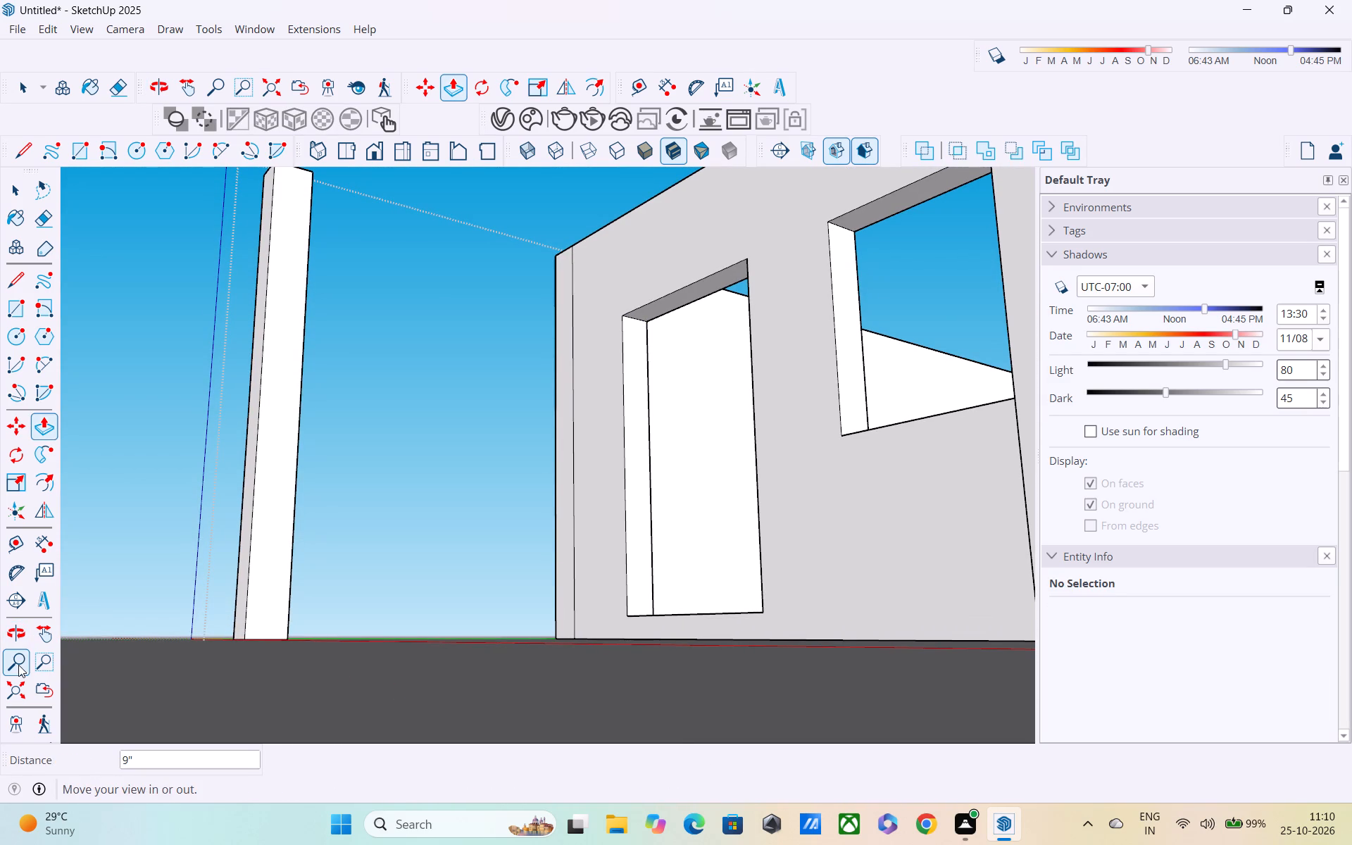
left_click(20, 687)
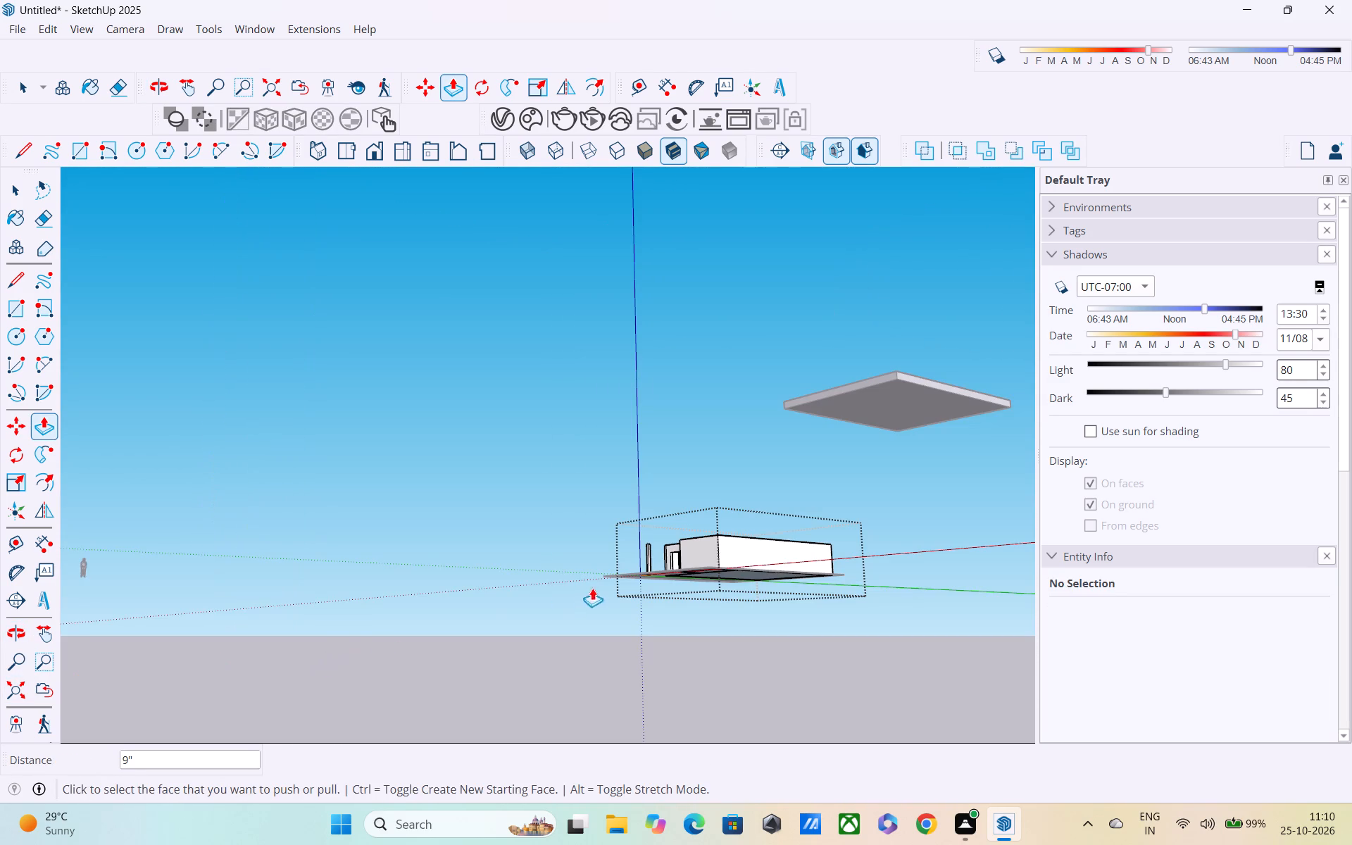
middle_click_drag(634, 576, 696, 696, "shift")
scroll(691, 696, "up", 1, "shift")
scroll(721, 669, "up", 9)
middle_click_drag(718, 661, 707, 644)
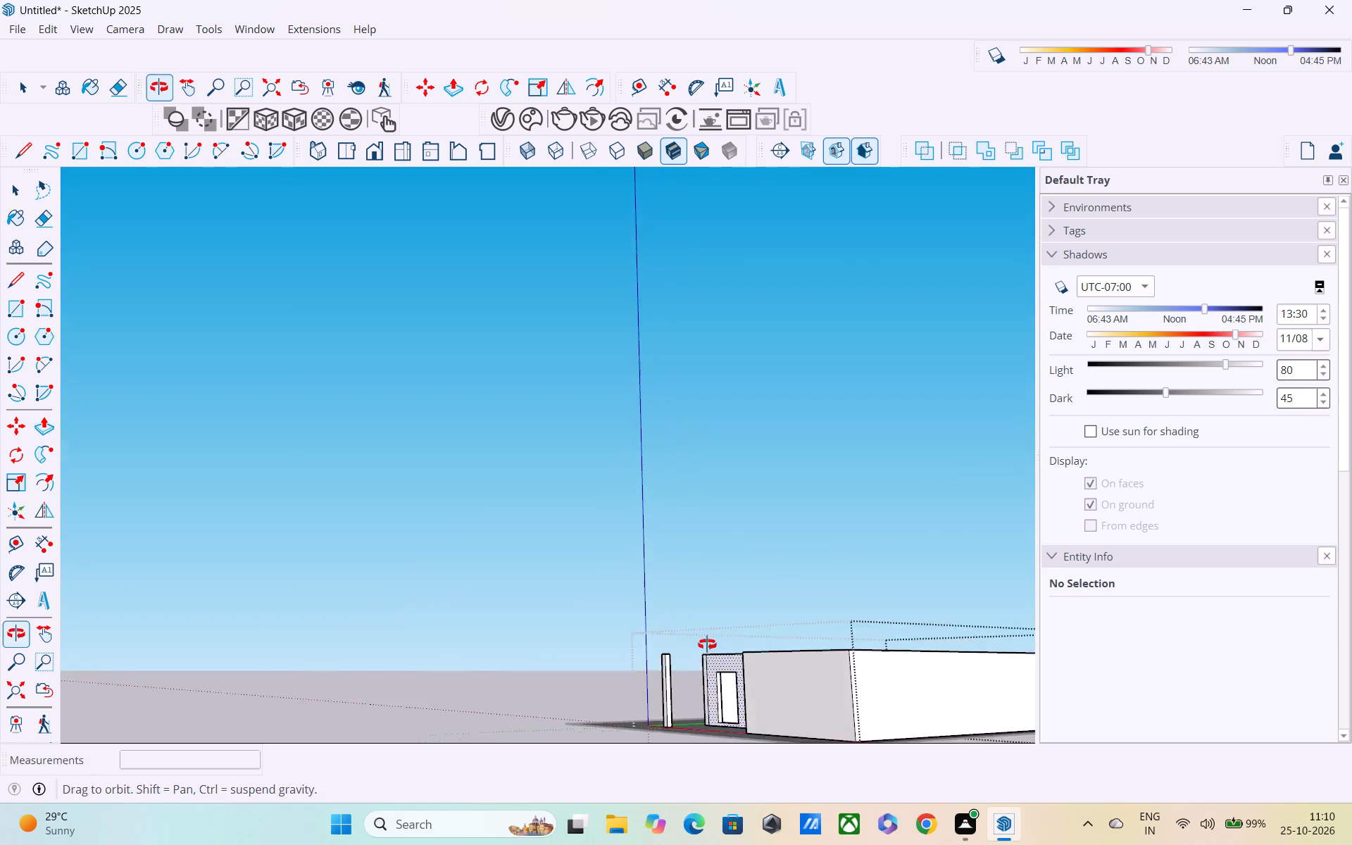
Inspect the door and window openings in the recessed front wall and their depth from several angles.
middle_click_drag(707, 644, 699, 623)
scroll(744, 699, "up", 6, "shift")
middle_click_drag(704, 660, 646, 553, "shift")
scroll(646, 553, "up", 4)
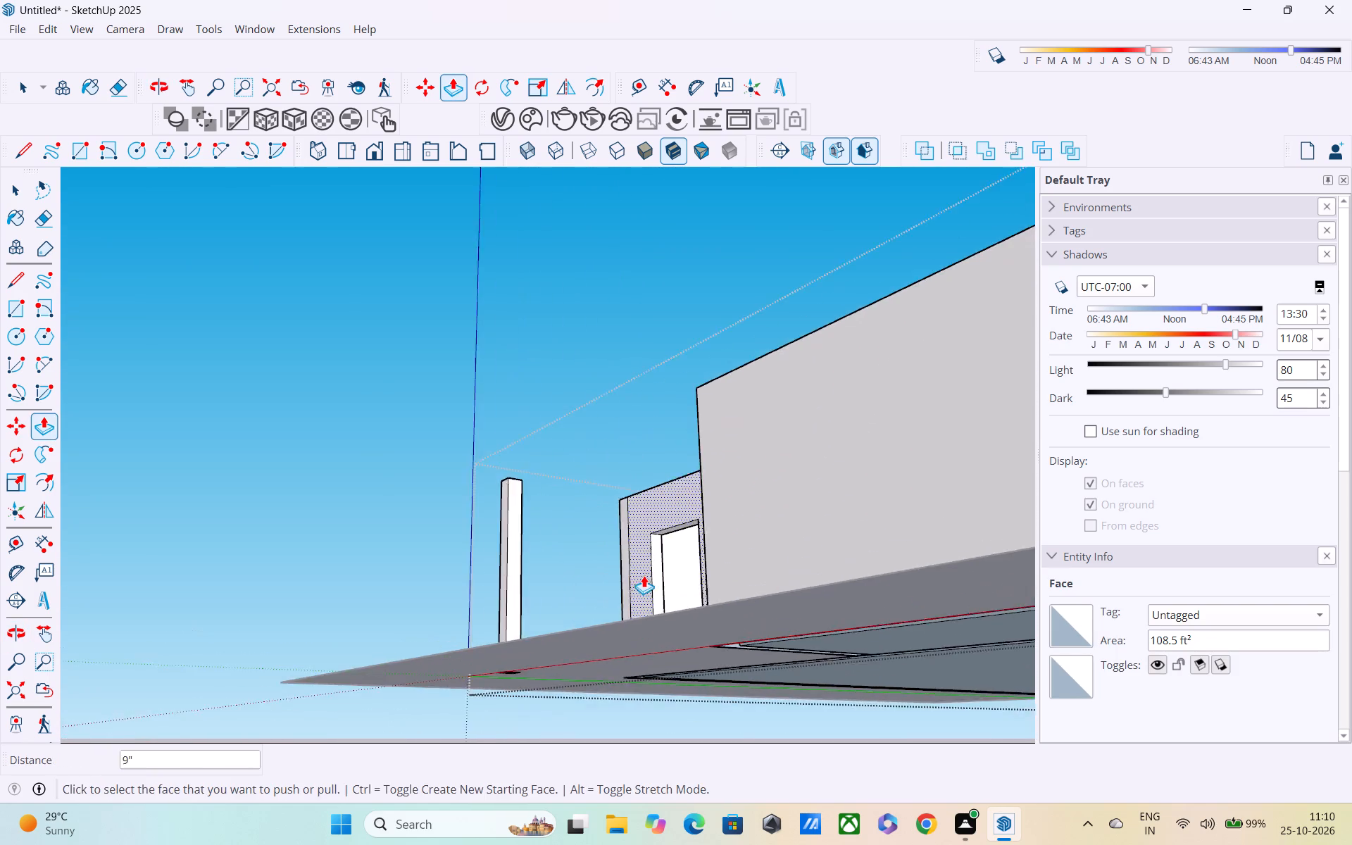
middle_click_drag(649, 584, 688, 732, "shift")
scroll(688, 727, "down", 1)
middle_click_drag(688, 725, 655, 587)
middle_click_drag(664, 570, 703, 649)
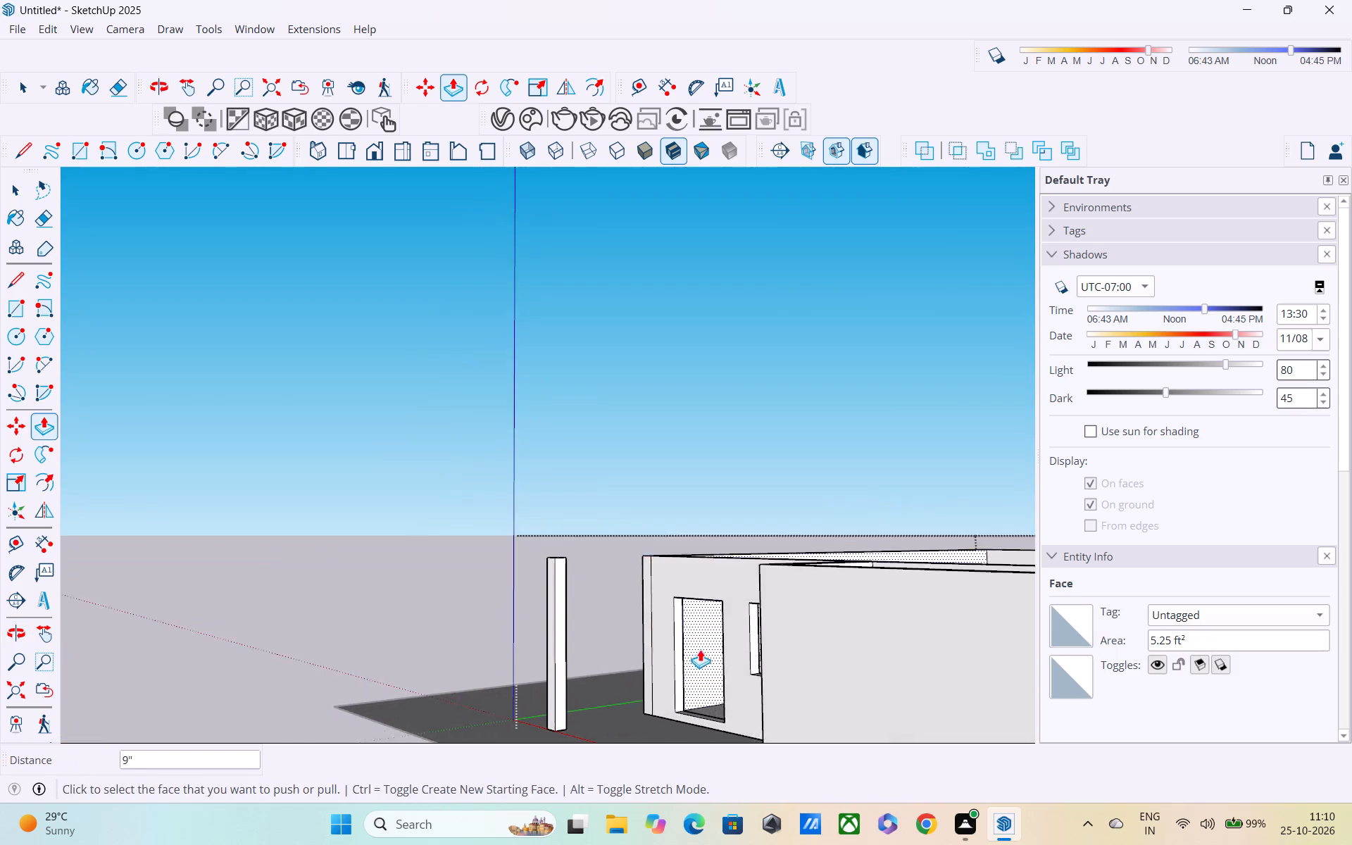
scroll(674, 638, "up", 4)
middle_click_drag(661, 629, 627, 556)
scroll(640, 586, "up", 4)
key("space")
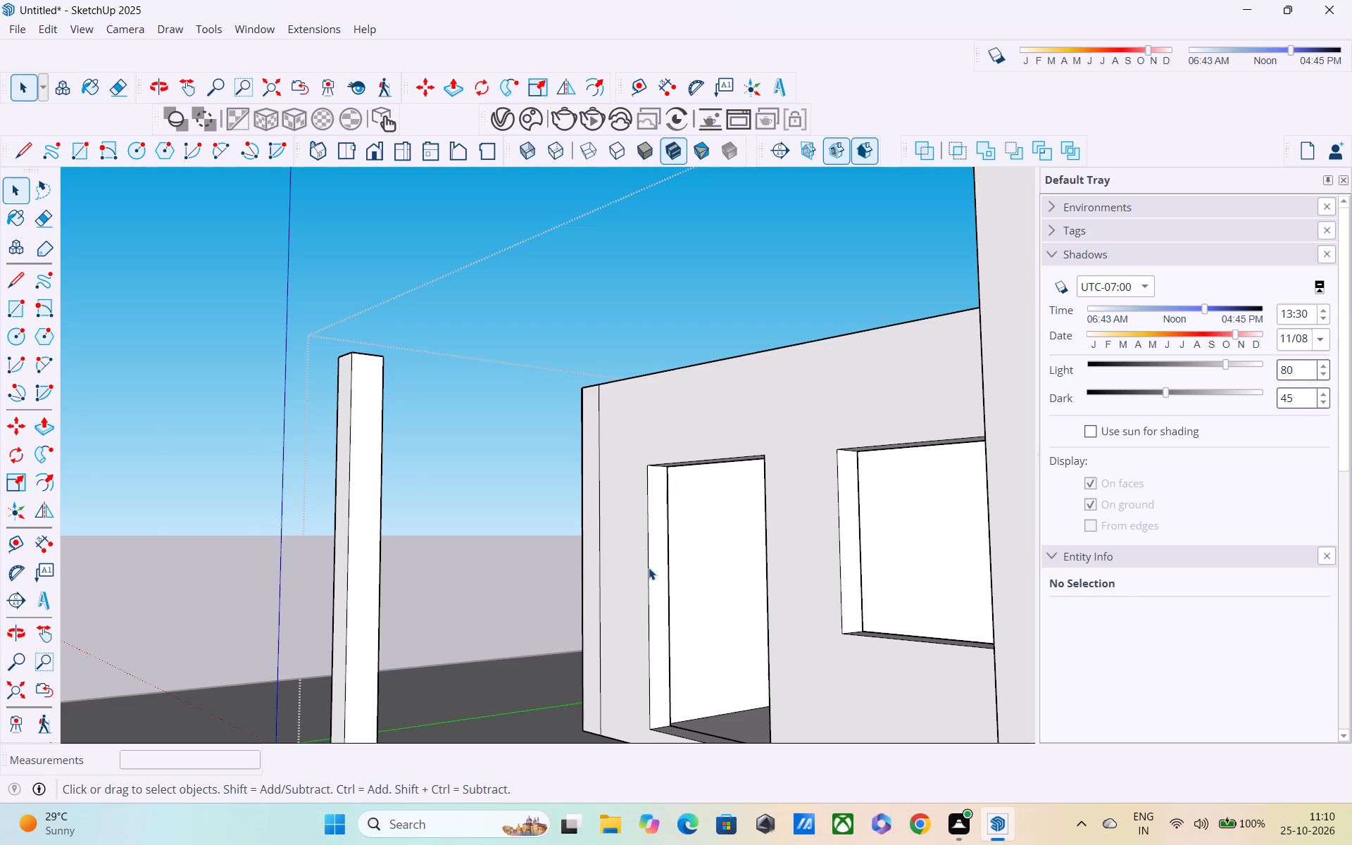
middle_click_drag(595, 530, 577, 499, "shift")
scroll(637, 577, "down", 1)
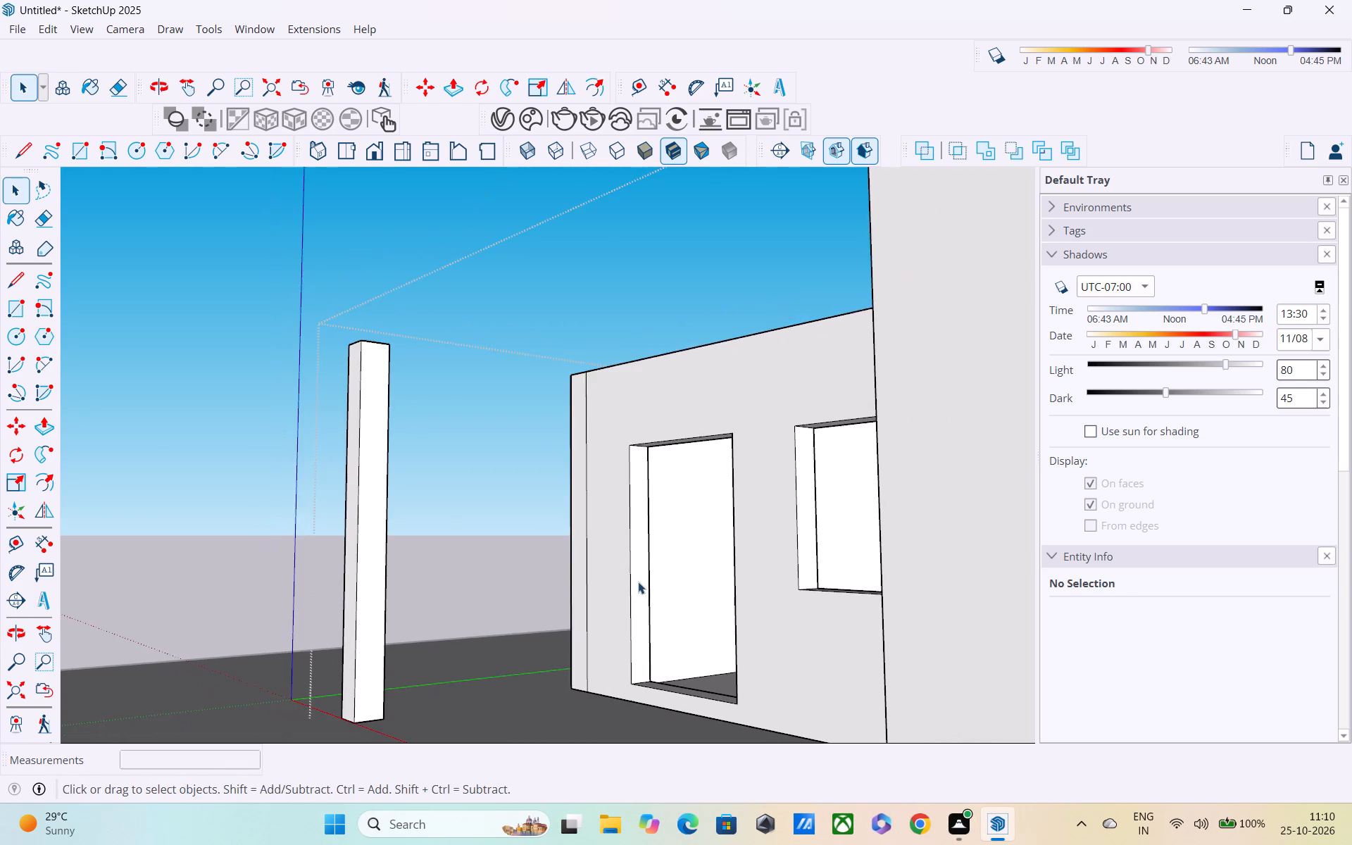
middle_click_drag(642, 588, 590, 525)
scroll(582, 534, "down", 2)
middle_click_drag(581, 542, 506, 536)
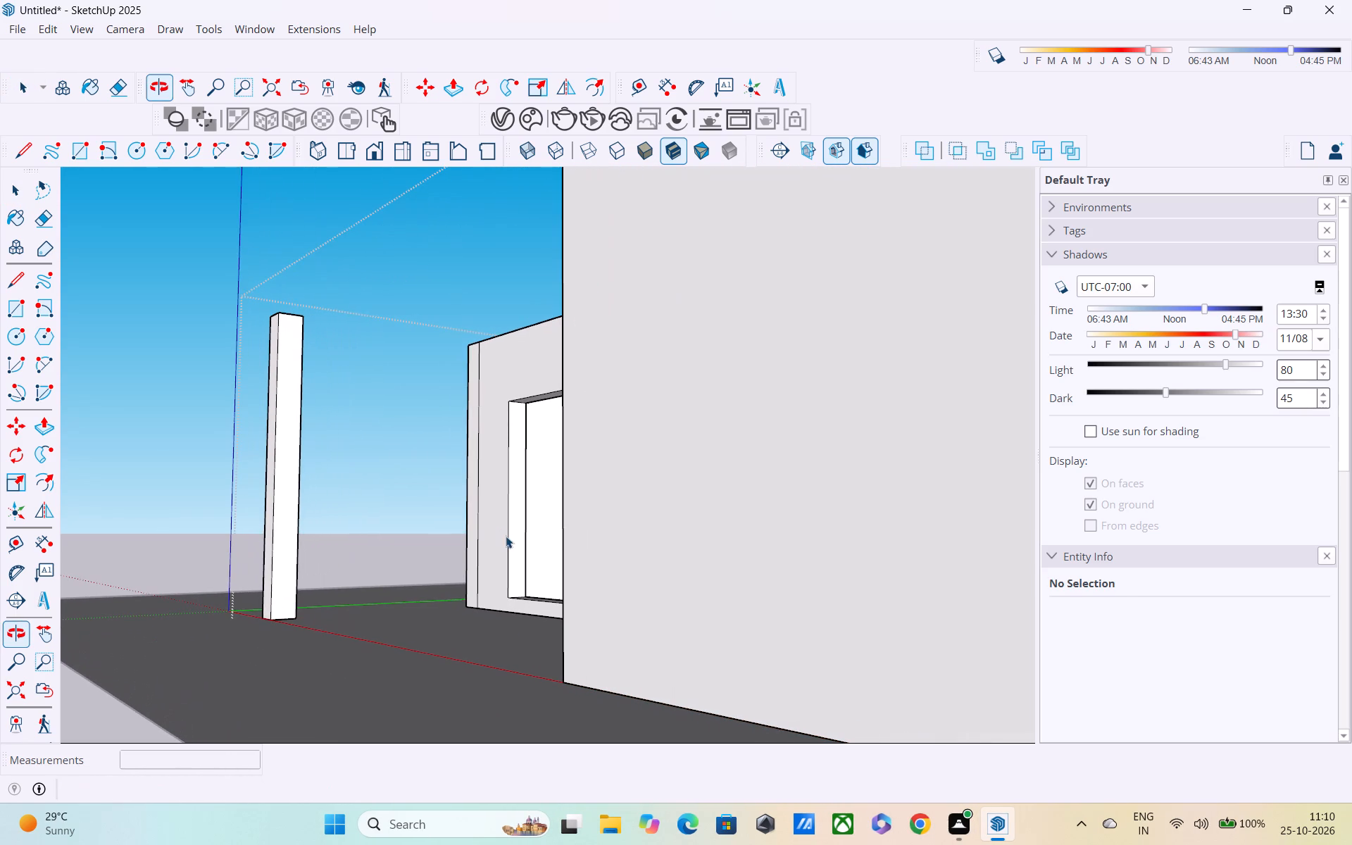
Draw a 4' by 7' rectangle across the door opening at the middle of the wall's thickness.
key("r")
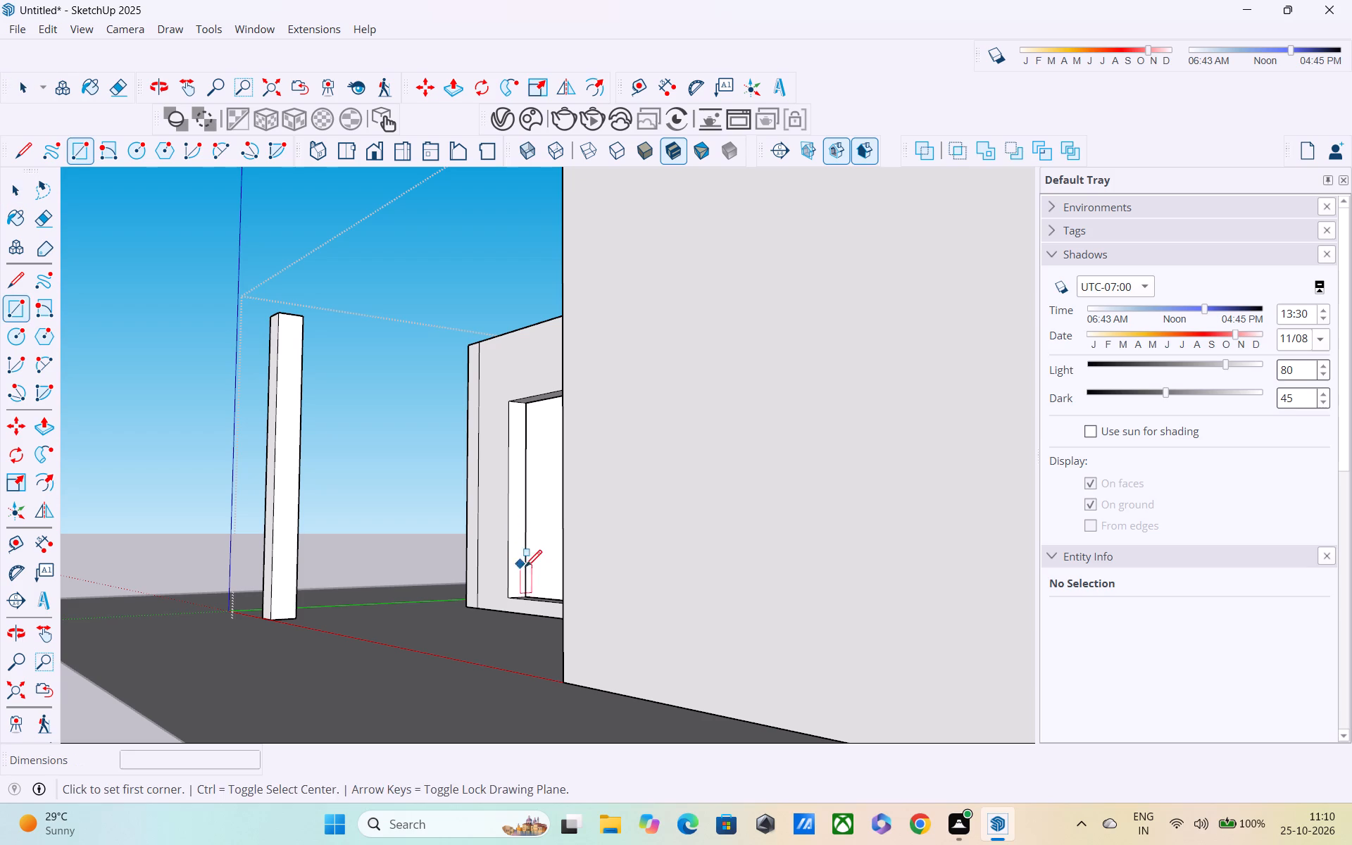
middle_click_drag(528, 556, 636, 564)
scroll(657, 509, "up", 4)
scroll(602, 397, "up", 3)
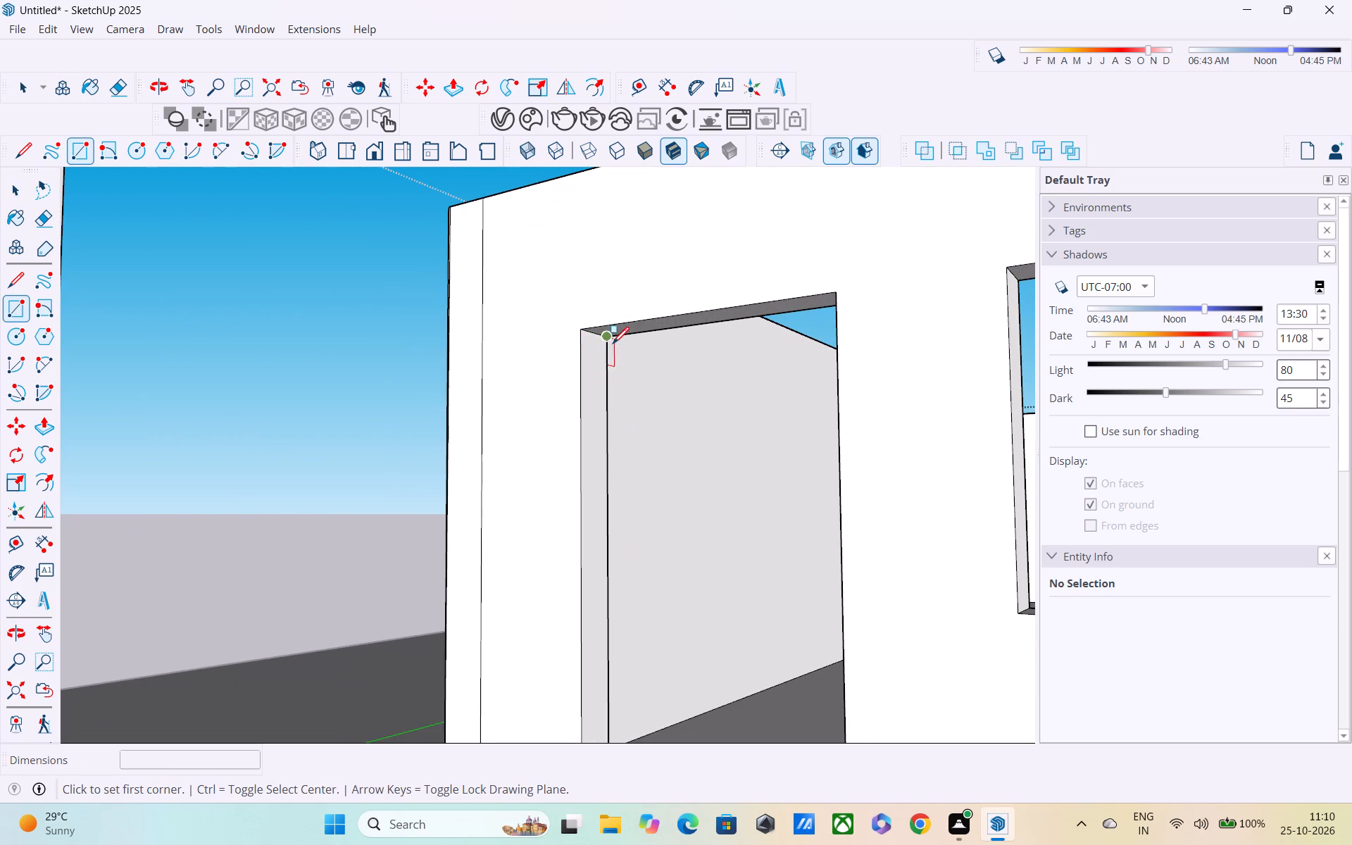
left_click(591, 337)
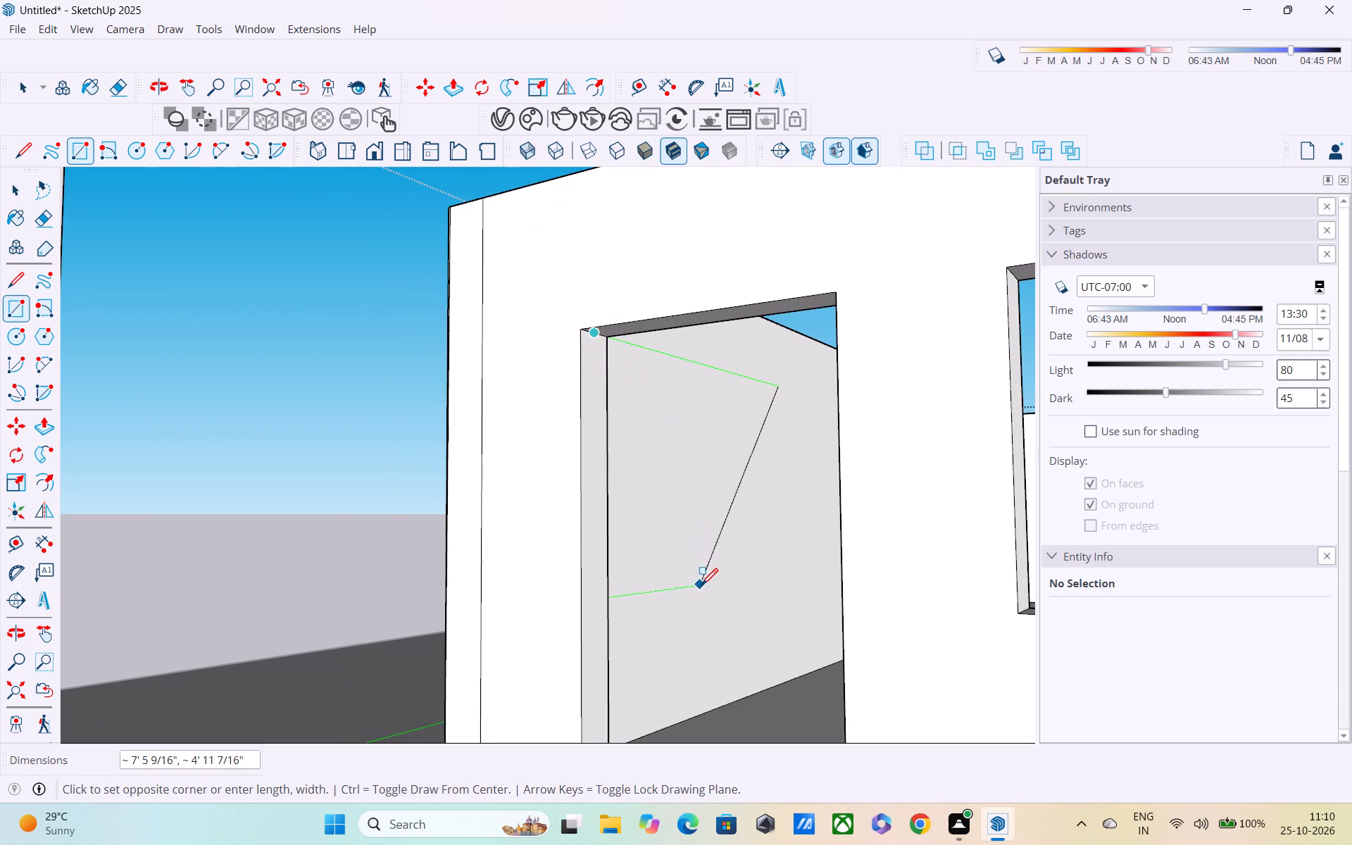
middle_click_drag(700, 587, 589, 515, "shift")
middle_click_drag(586, 579, 531, 510)
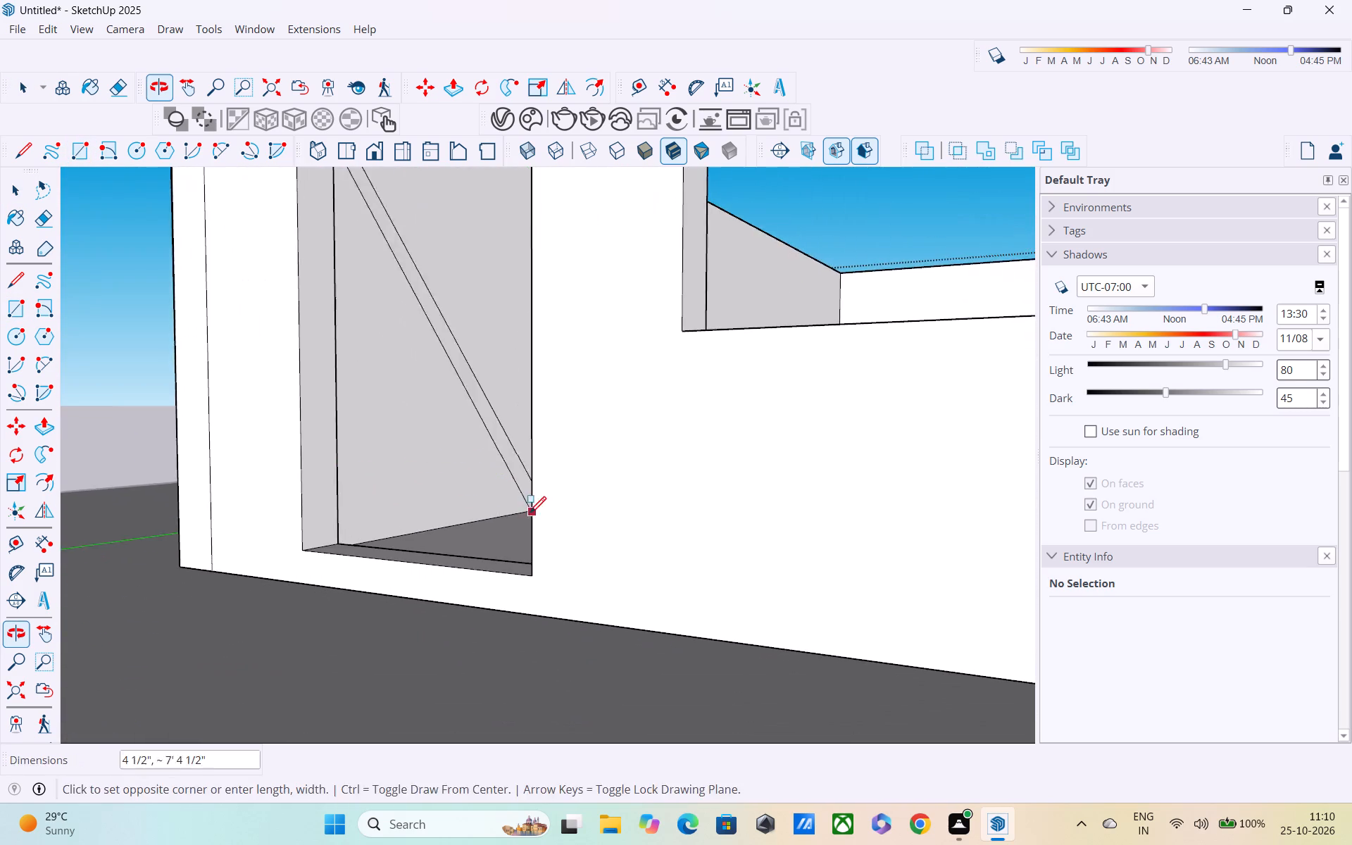
middle_click_drag(540, 558, 866, 602)
scroll(509, 596, "up", 2)
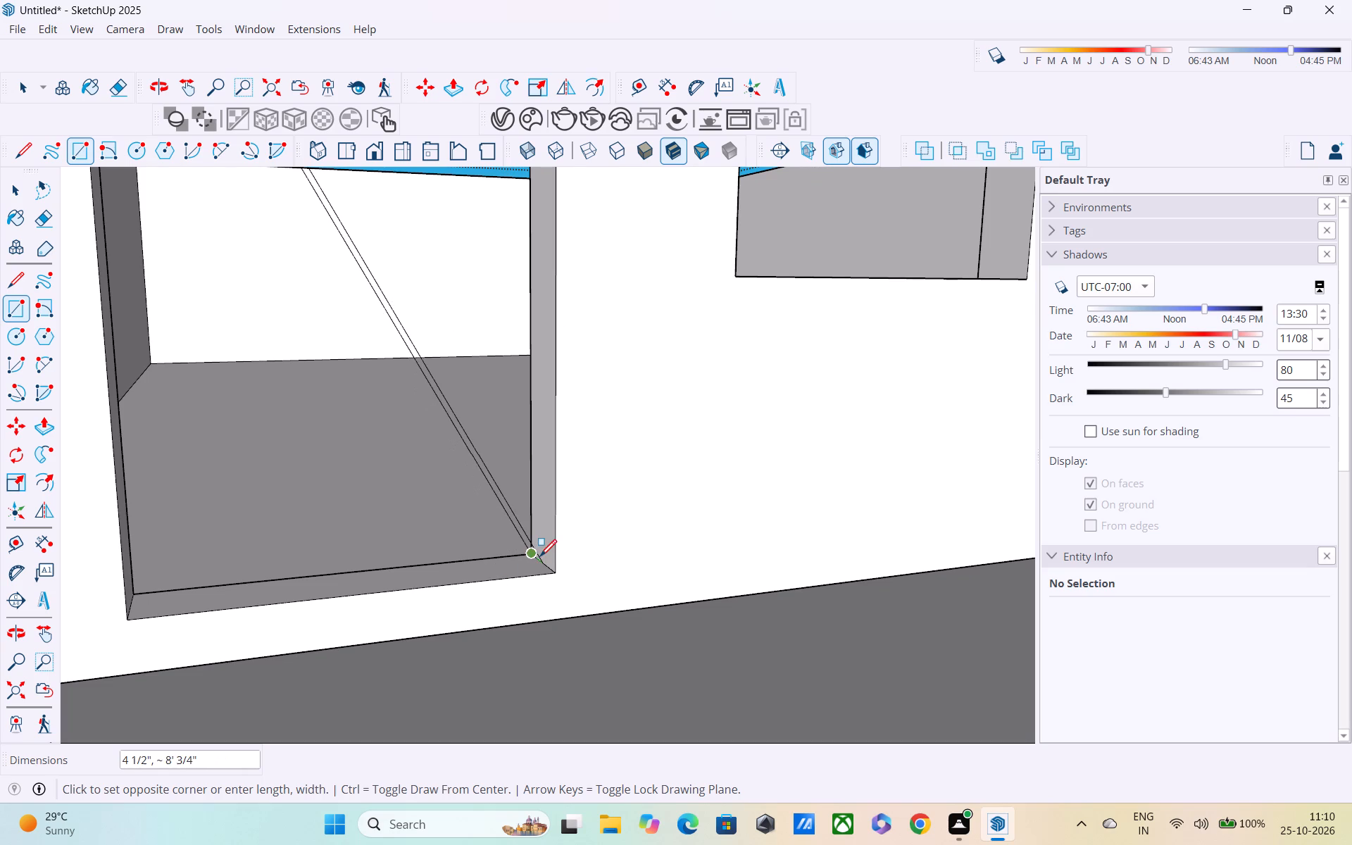
left_click(544, 564)
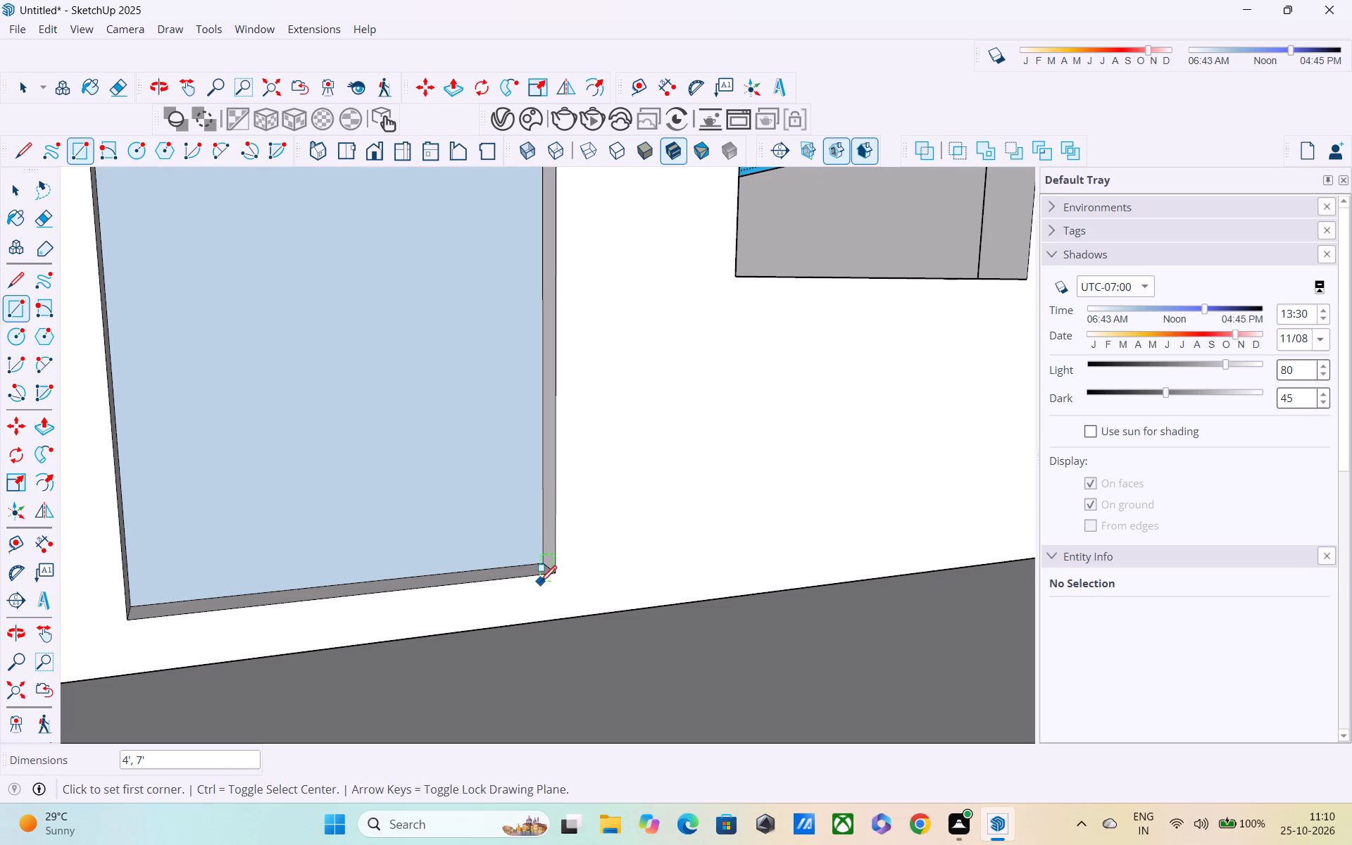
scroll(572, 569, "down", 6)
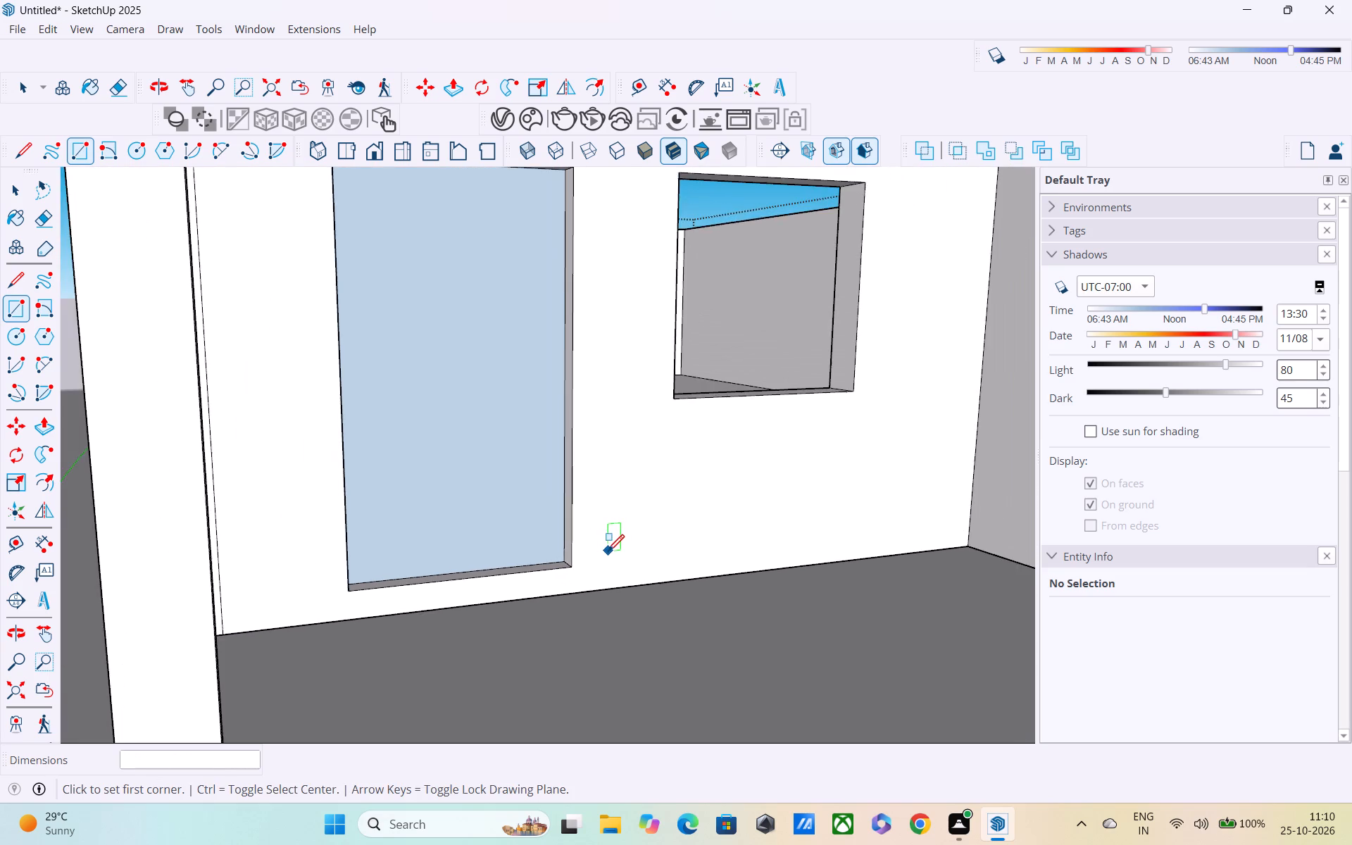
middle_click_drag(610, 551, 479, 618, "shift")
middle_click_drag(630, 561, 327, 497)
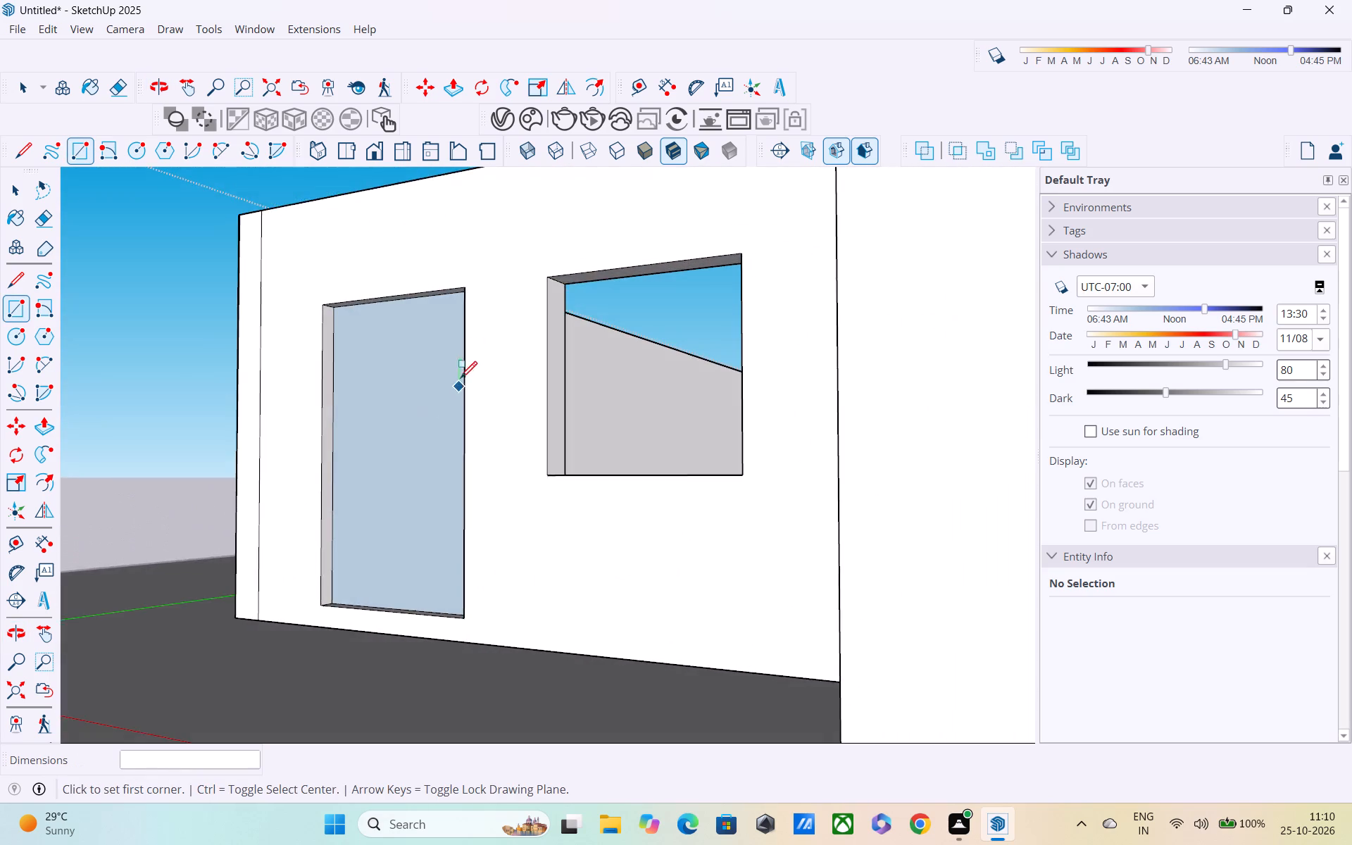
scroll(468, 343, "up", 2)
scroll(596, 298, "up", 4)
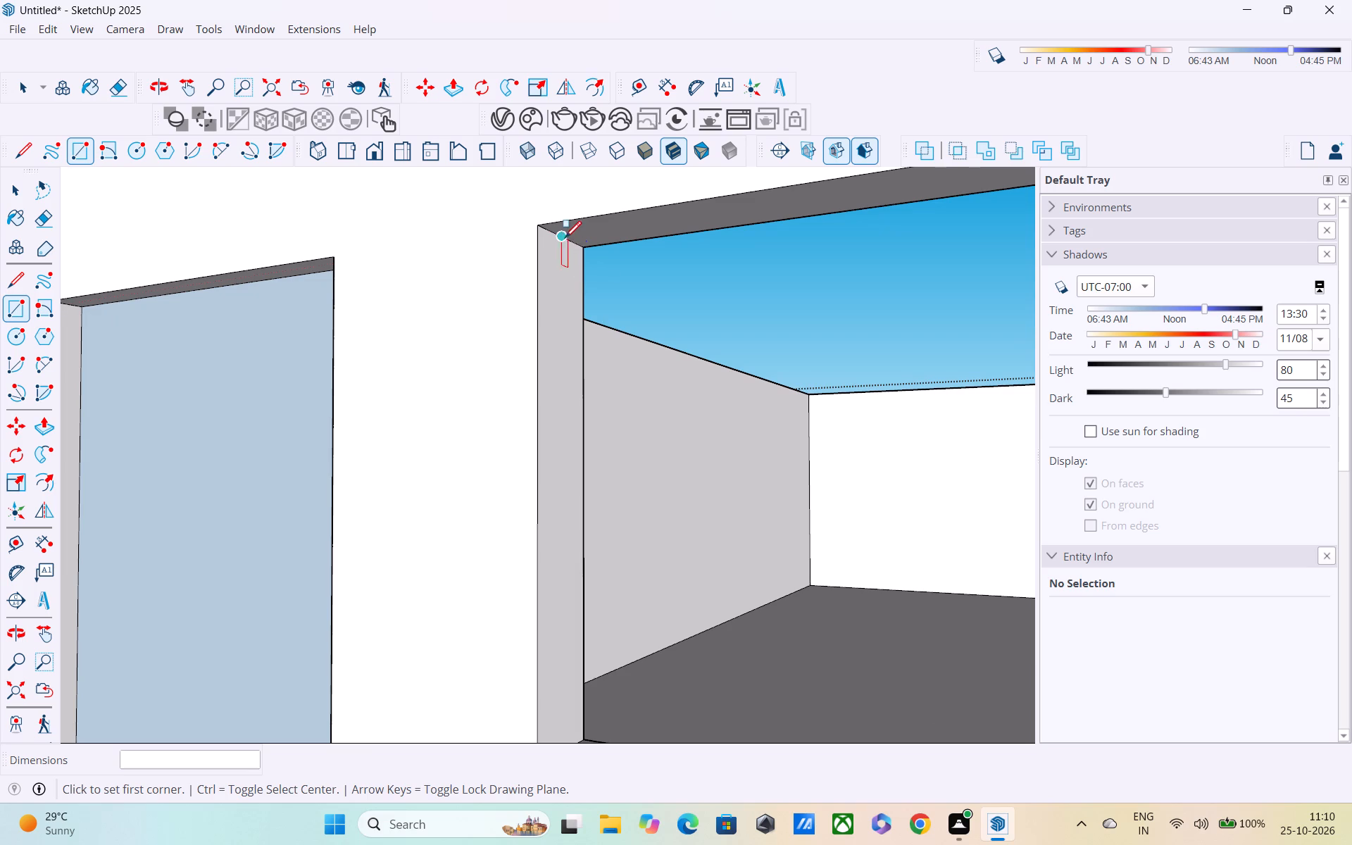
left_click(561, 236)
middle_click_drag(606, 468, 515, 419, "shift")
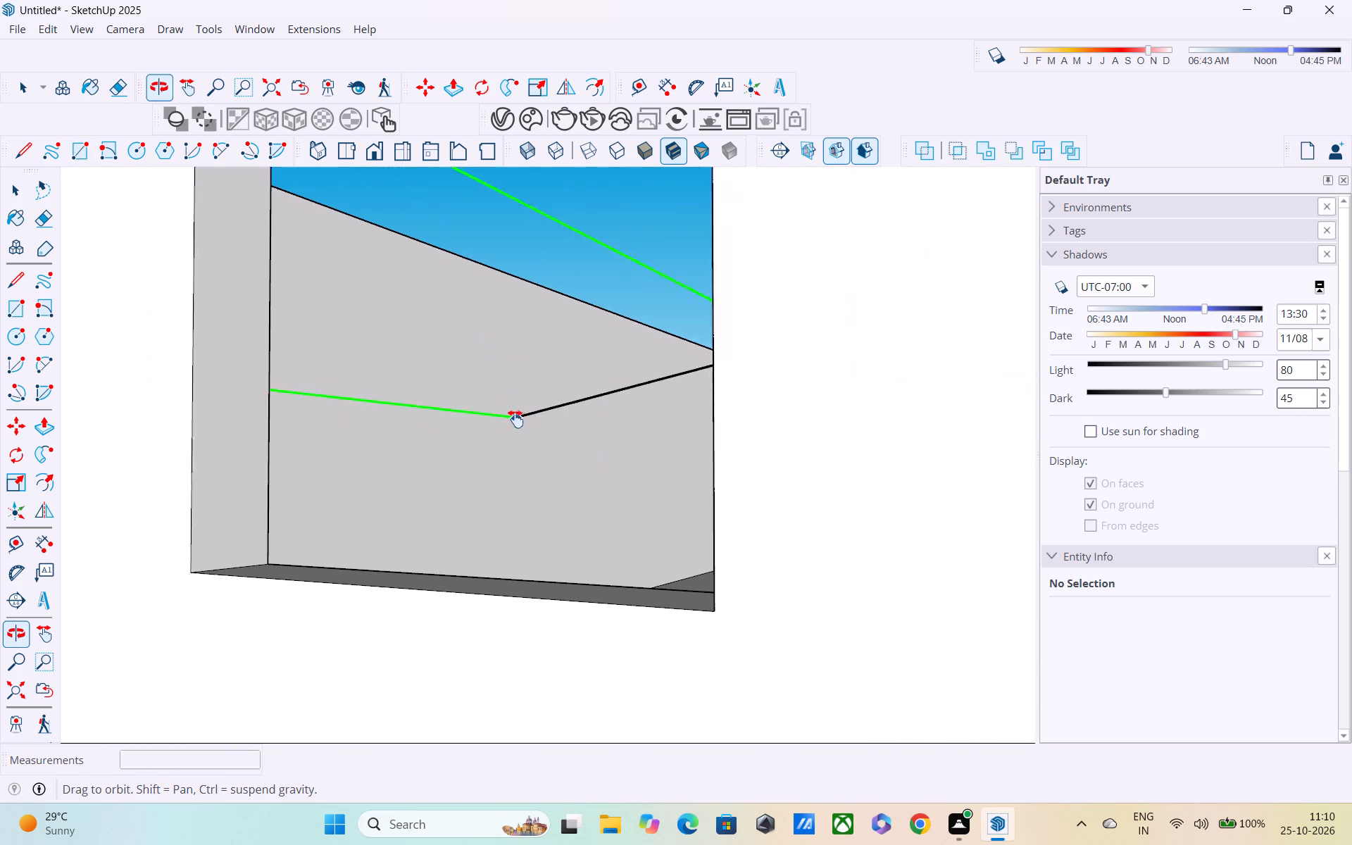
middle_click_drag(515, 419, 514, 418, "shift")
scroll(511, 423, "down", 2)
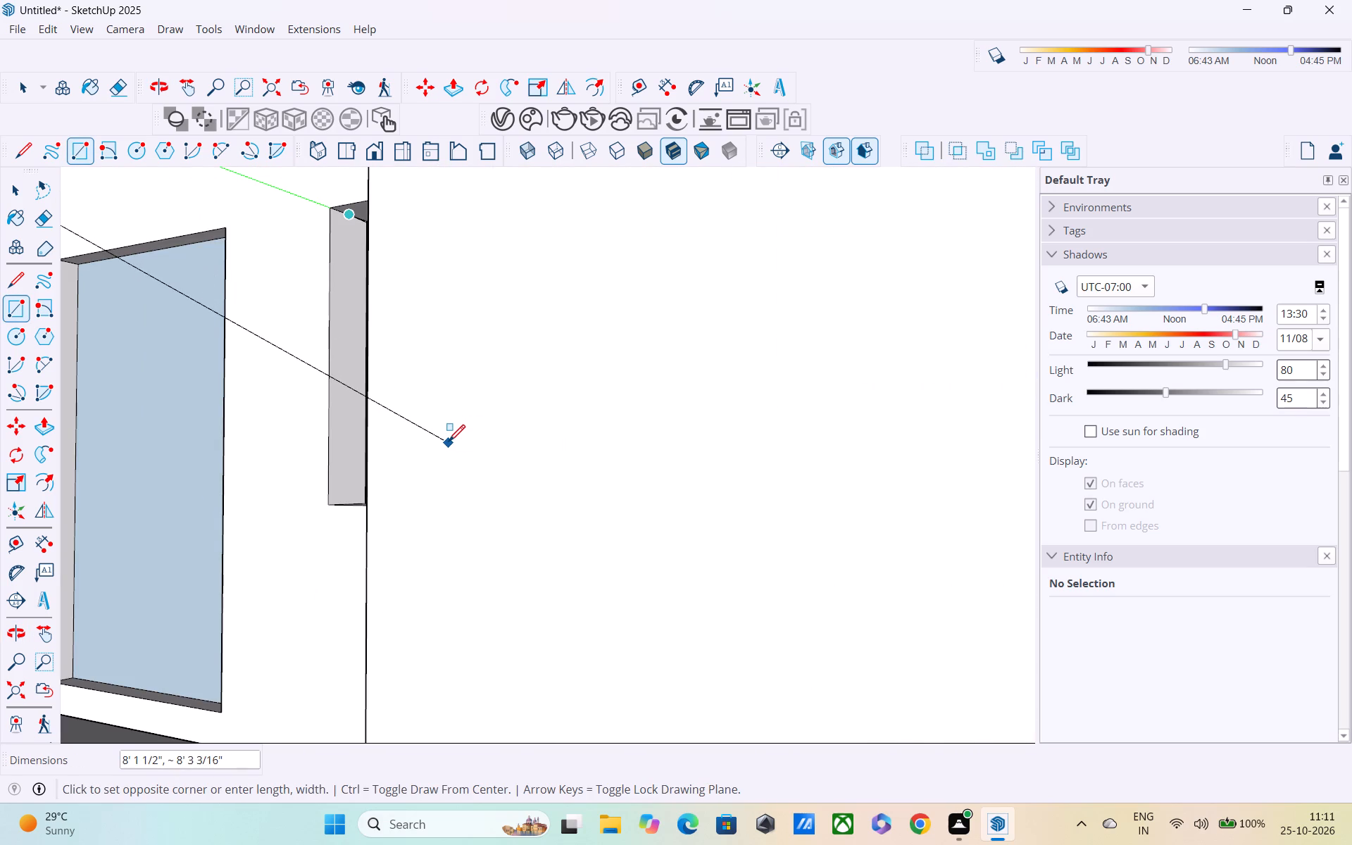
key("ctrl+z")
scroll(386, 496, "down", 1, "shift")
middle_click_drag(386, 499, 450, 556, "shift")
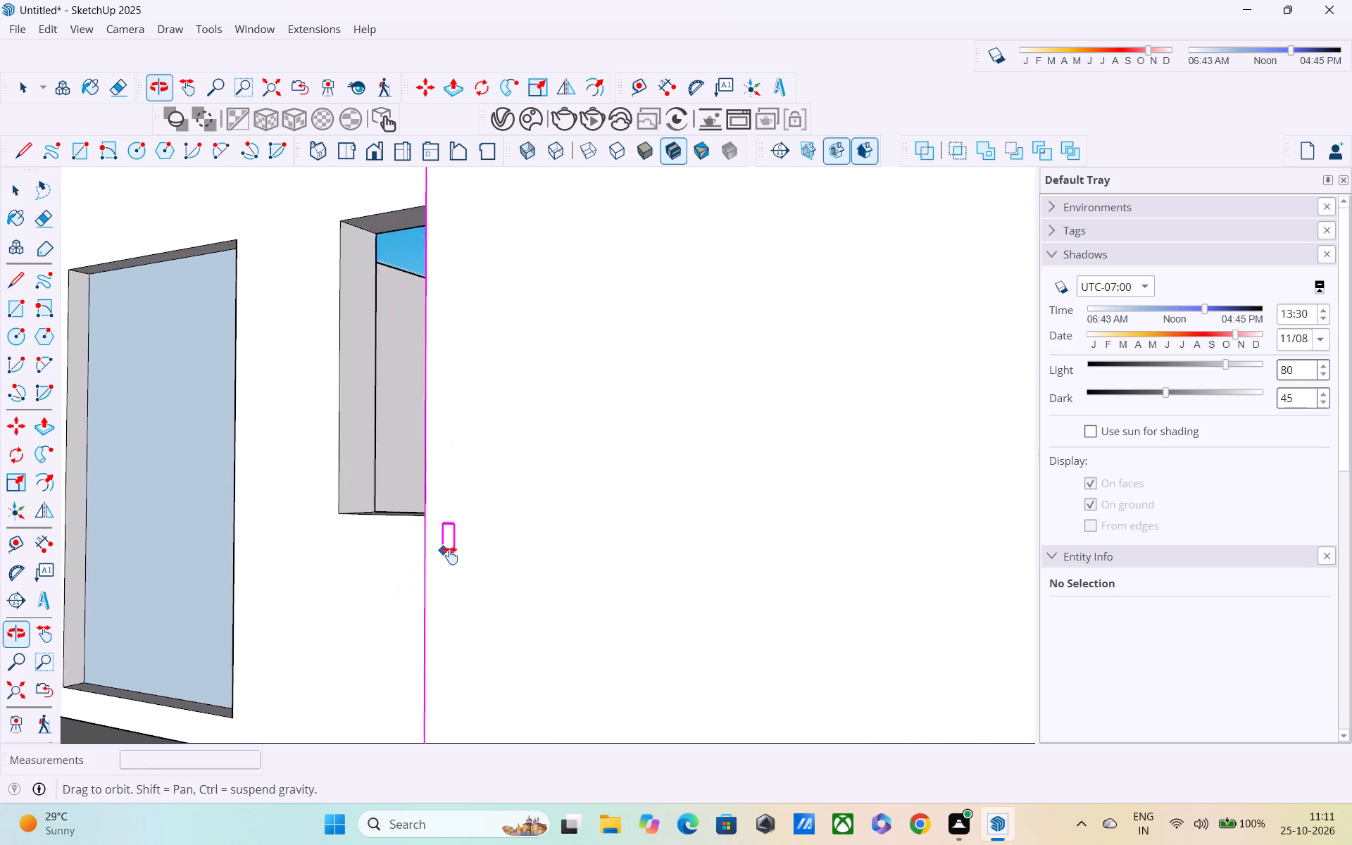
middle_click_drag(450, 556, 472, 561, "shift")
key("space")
Erase all the window opening's edges on the outer face of the recessed wall to close the opening.
scroll(351, 502, "down", 3)
middle_click_drag(351, 505, 489, 575, "shift")
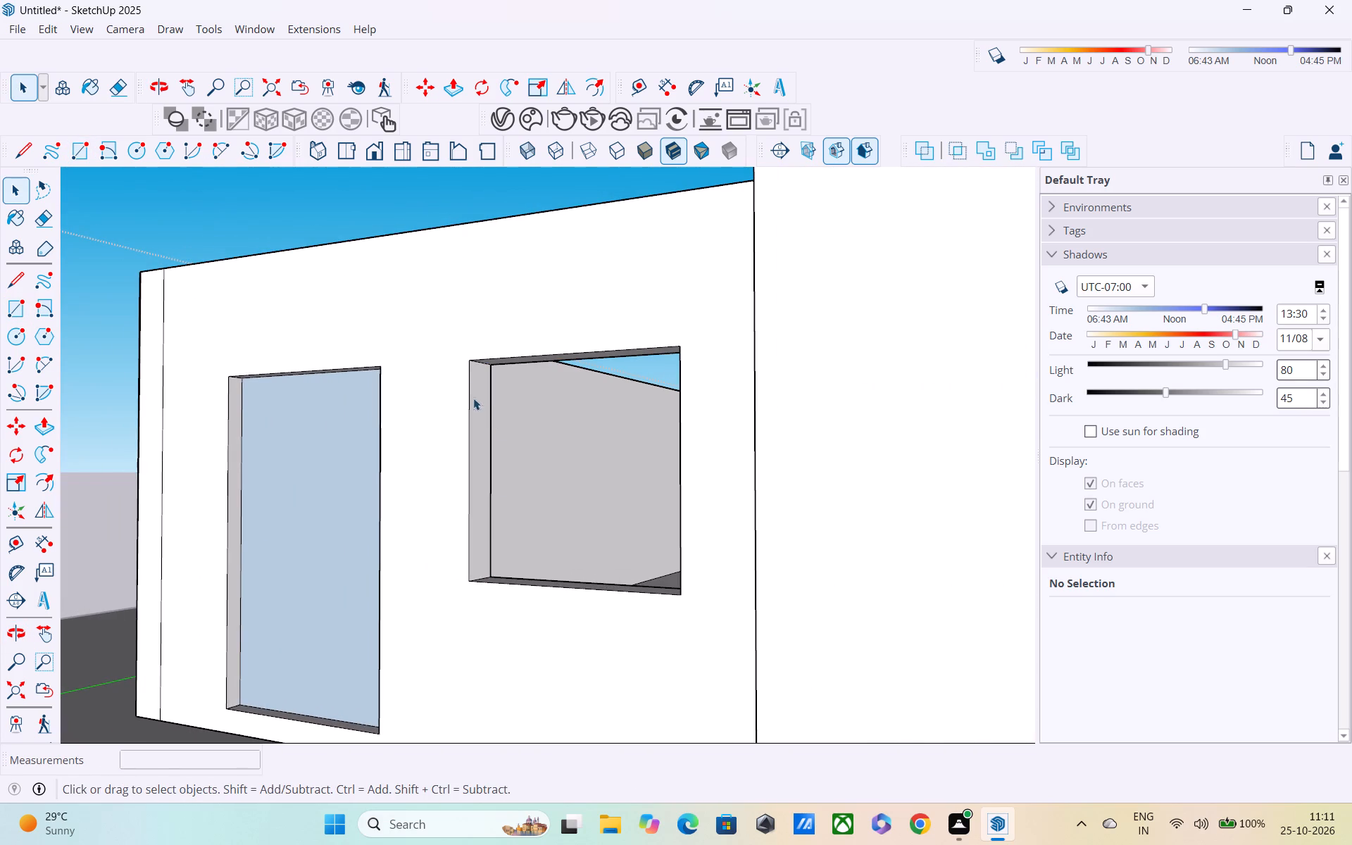
key("e")
left_click_drag(443, 313, 442, 314)
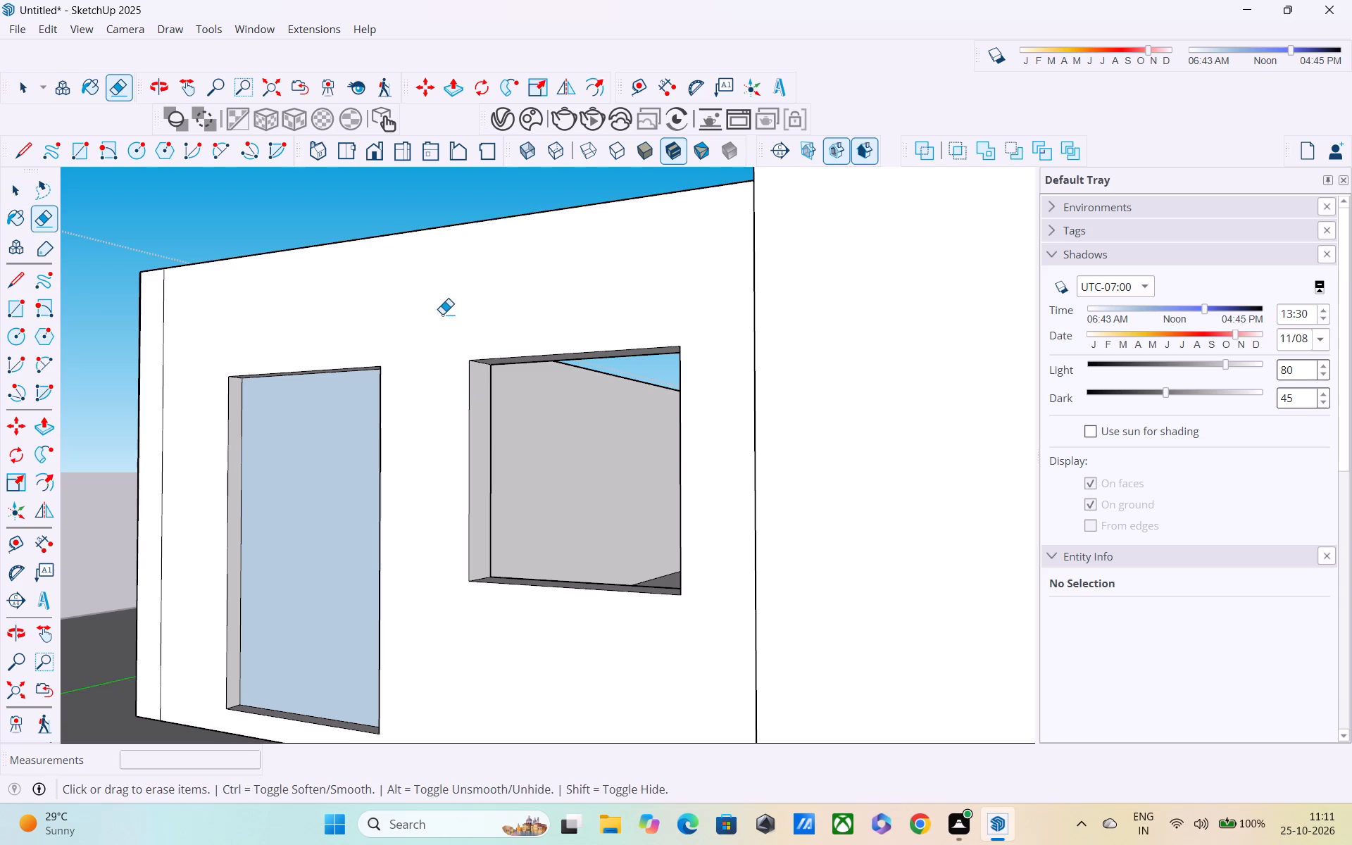
left_click_drag(442, 314, 680, 609)
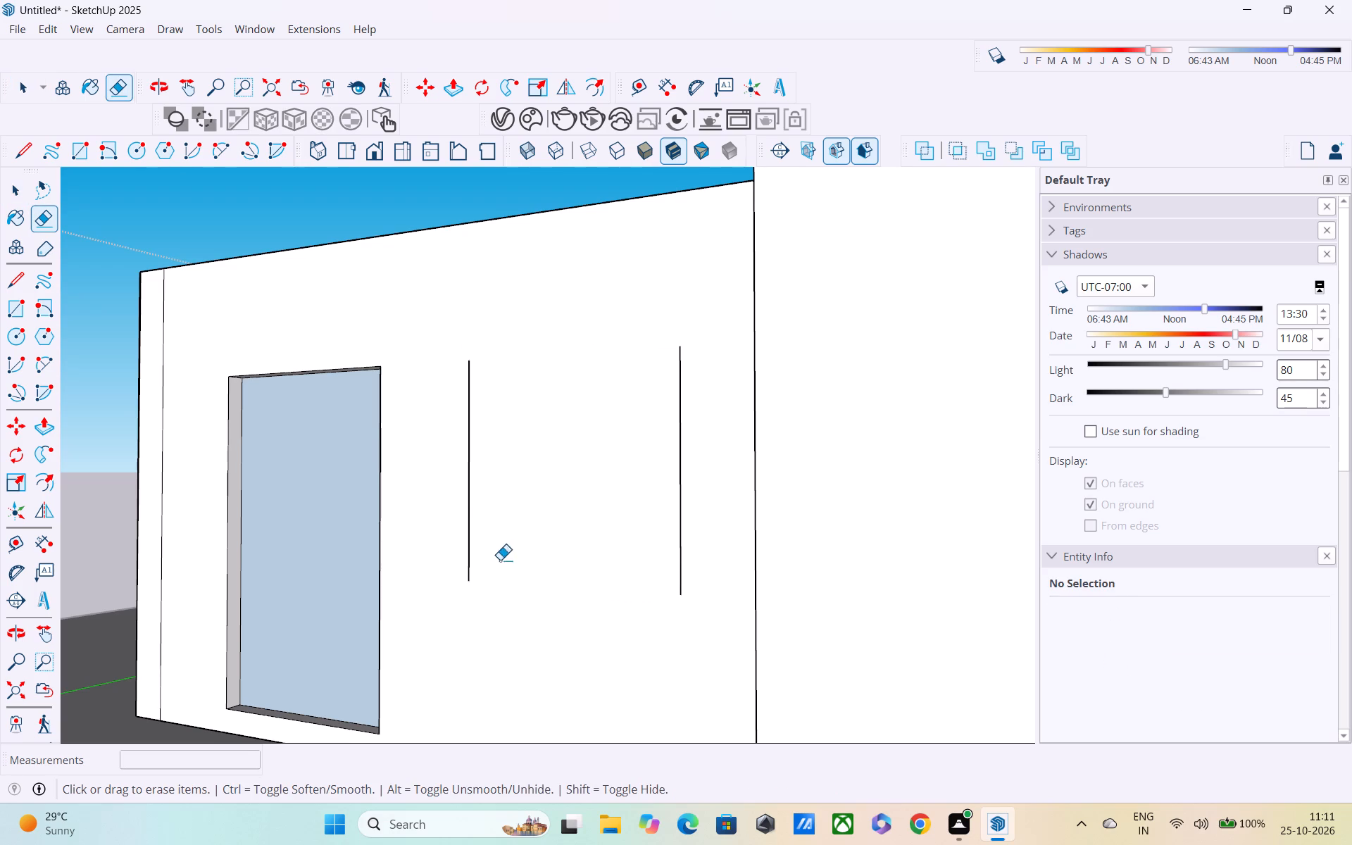
left_click(471, 515)
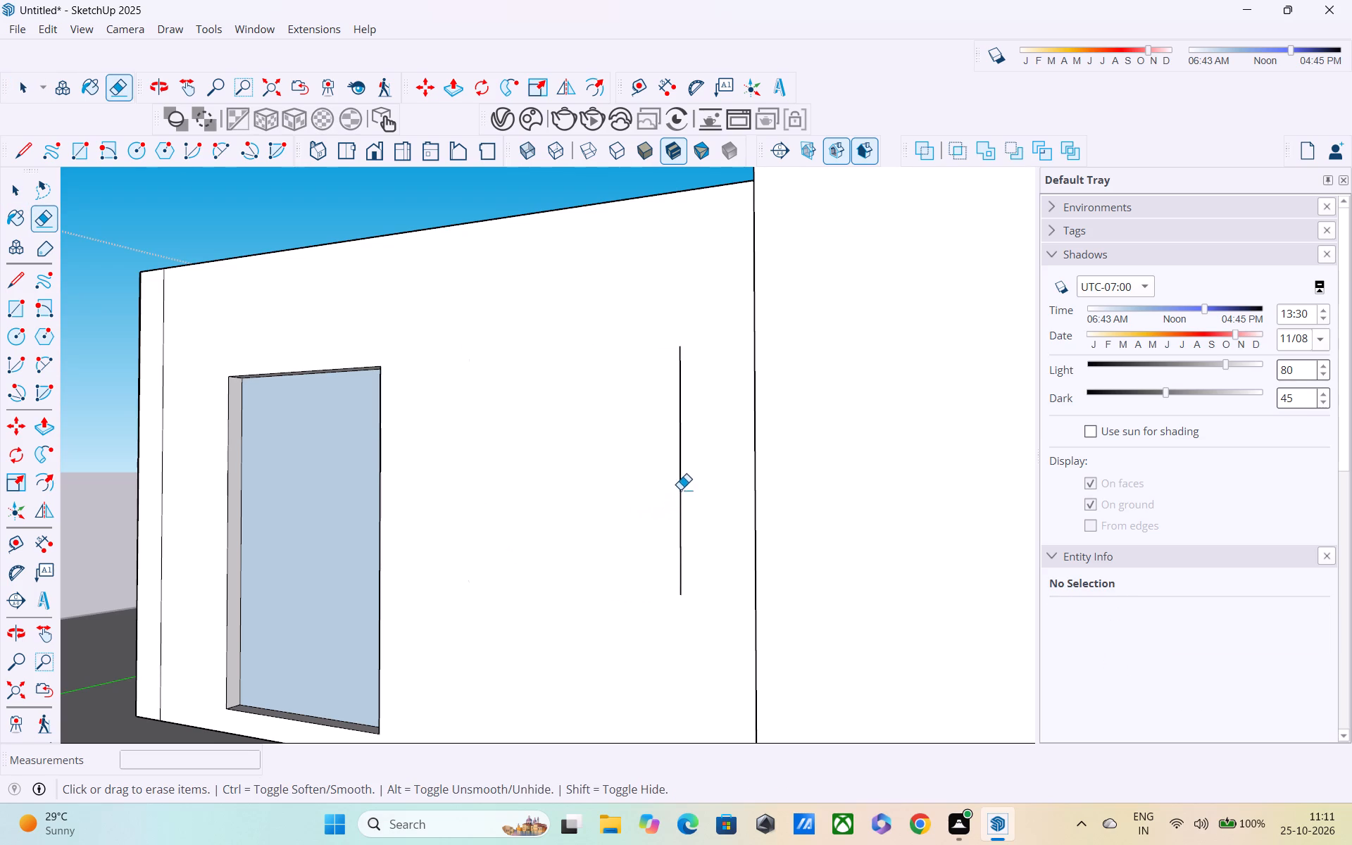
left_click(680, 489)
Erase the two leftover vertical window edges on the inner face of the recessed wall.
middle_click_drag(680, 531, 815, 786)
scroll(811, 775, "up", 1)
scroll(651, 578, "down", 4)
scroll(658, 508, "down", 1)
middle_click_drag(658, 516, 439, 801)
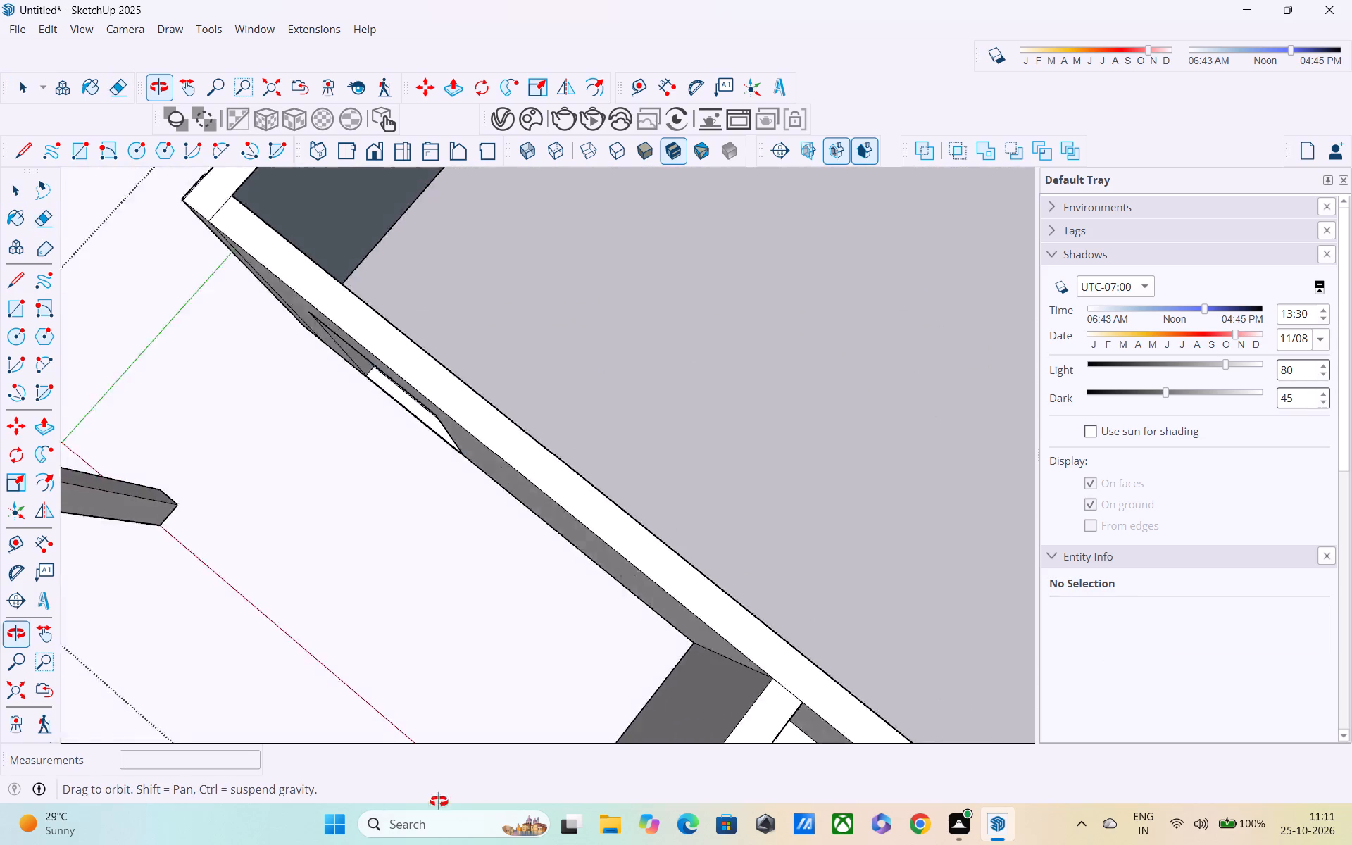
middle_click_drag(439, 801, 8, 600)
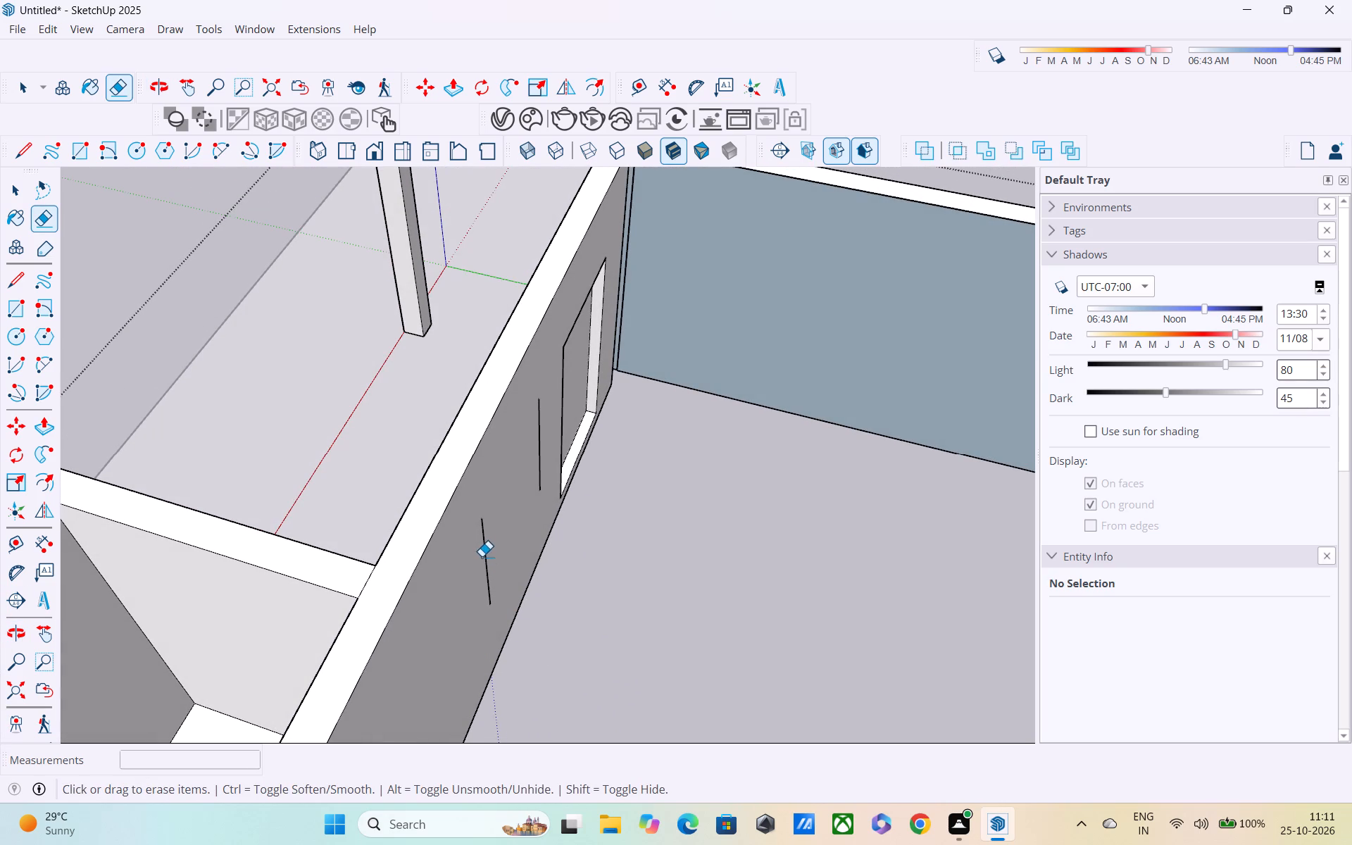
left_click(483, 537)
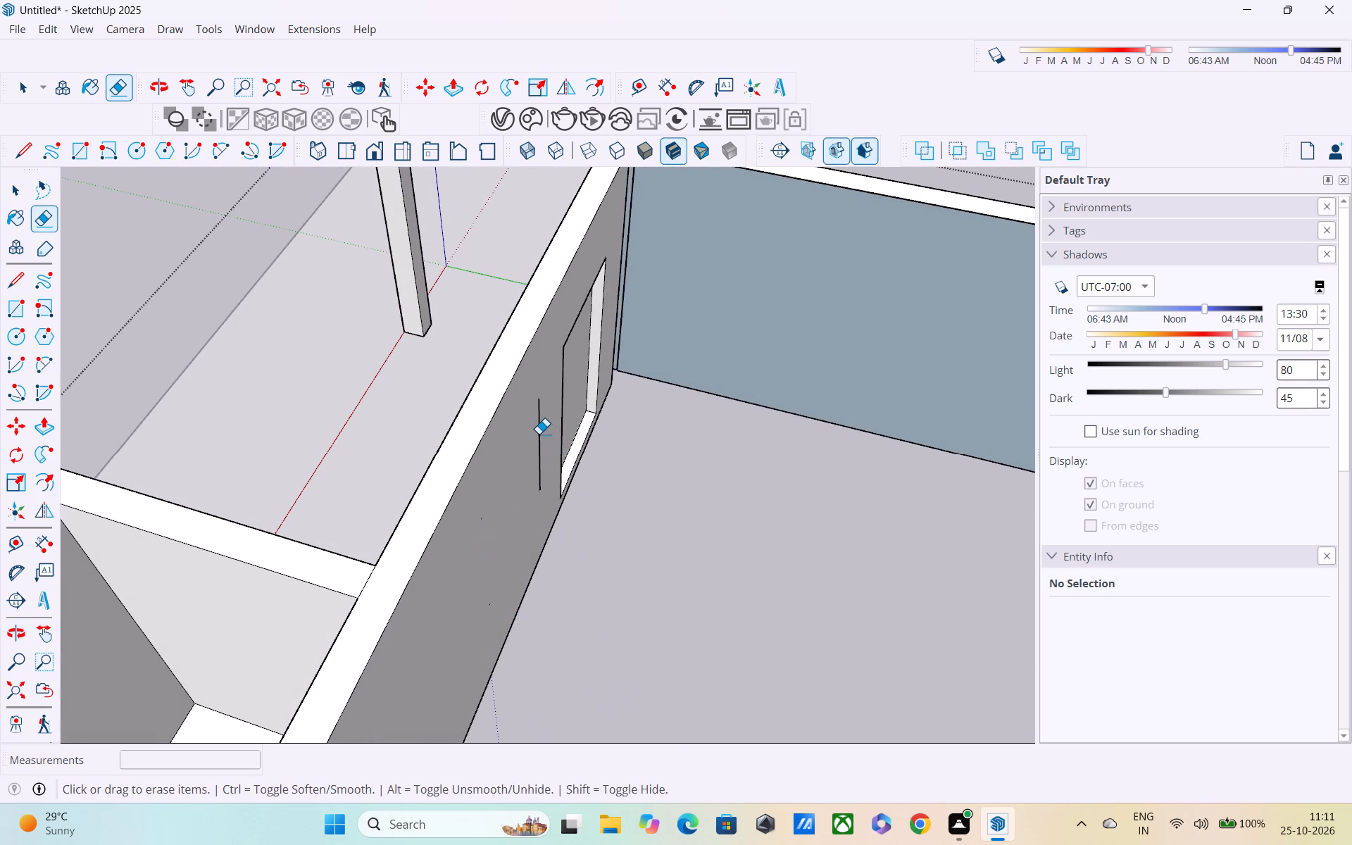
left_click(539, 434)
Place a vertical guide on the recessed wall 3' from the door opening's edge, on the side away from the column.
middle_click_drag(567, 472, 951, 500)
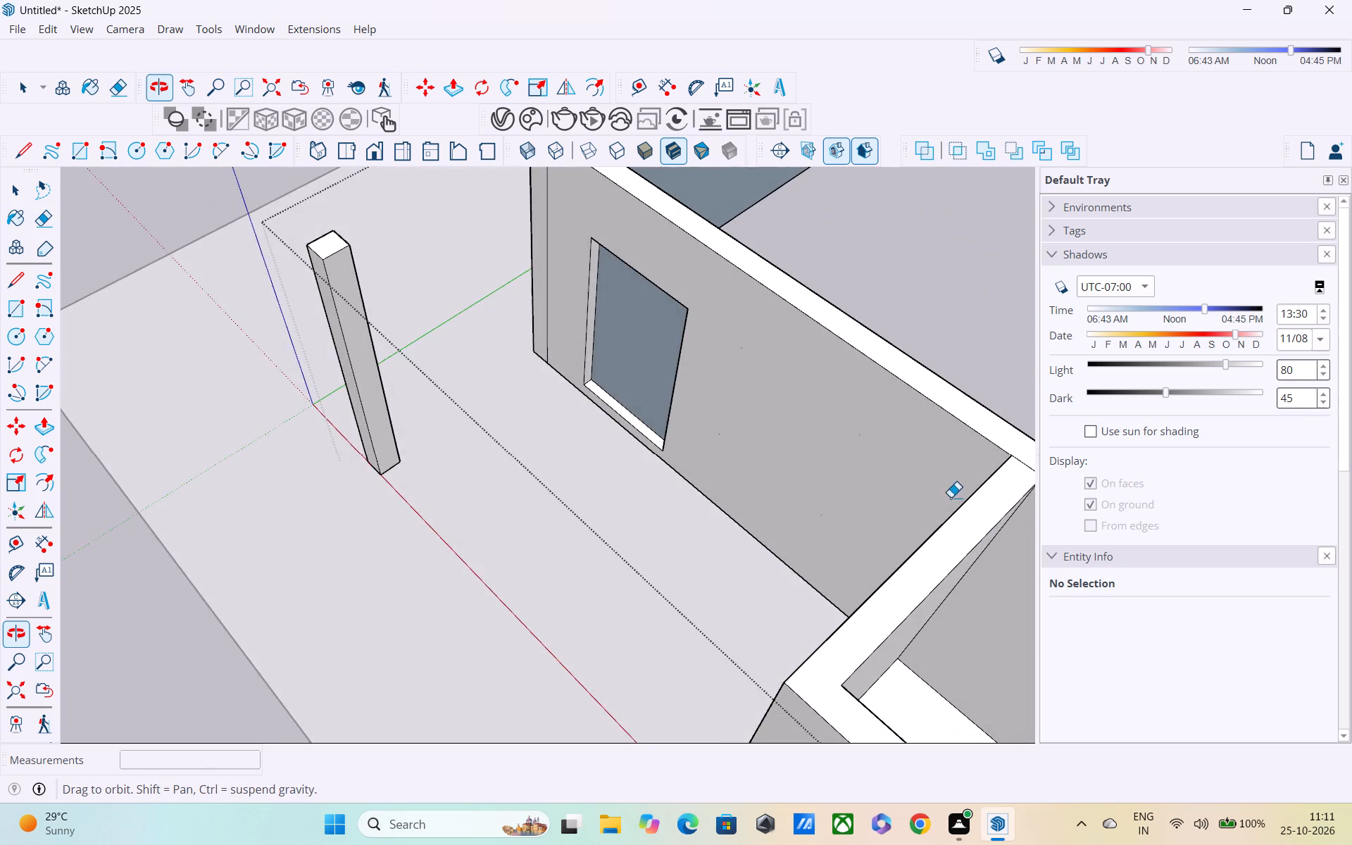
middle_click_drag(807, 506, 934, 488)
middle_click_drag(925, 495, 742, 652, "shift")
scroll(742, 652, "up", 1)
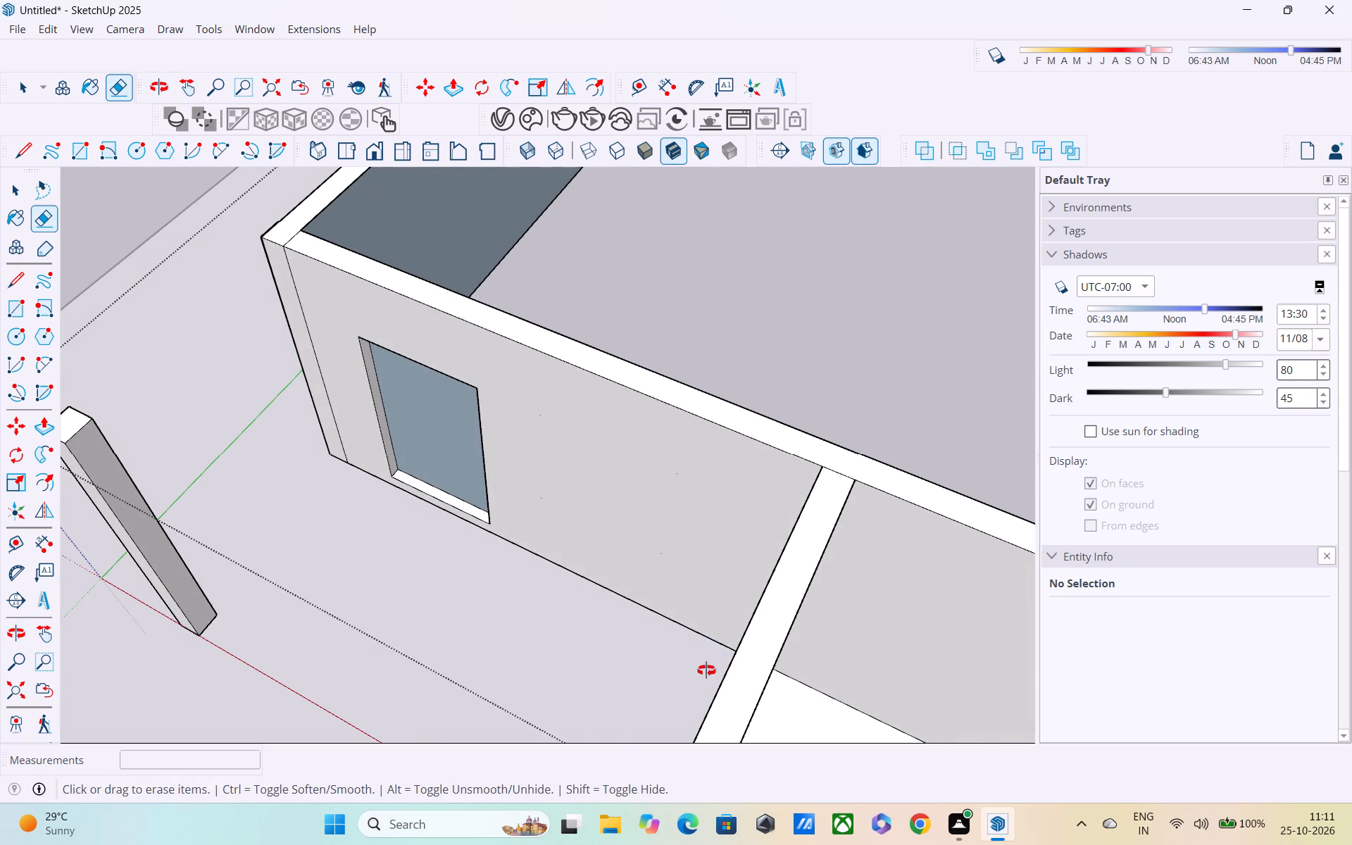
middle_click_drag(706, 670, 932, 499)
key("t")
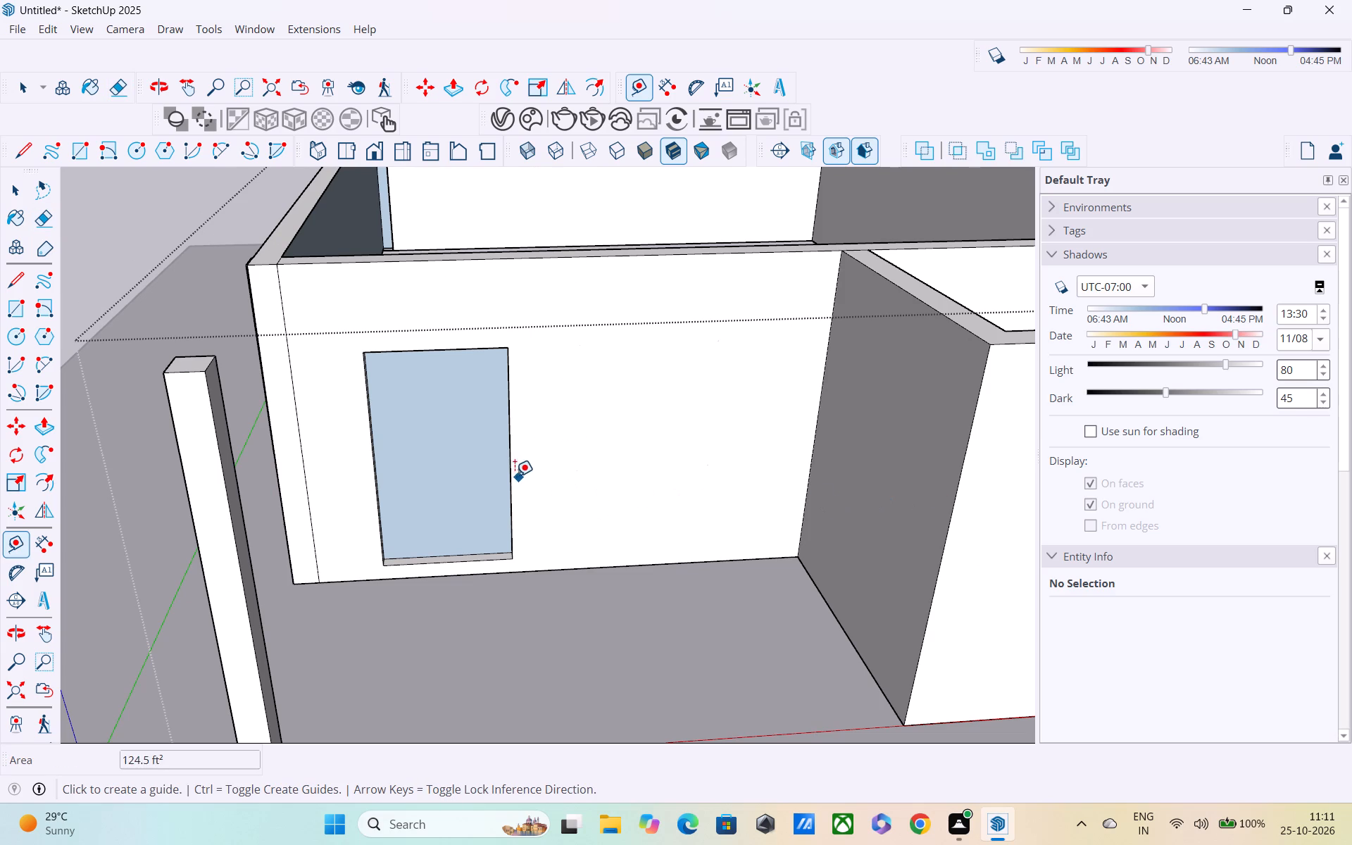
left_click(511, 473)
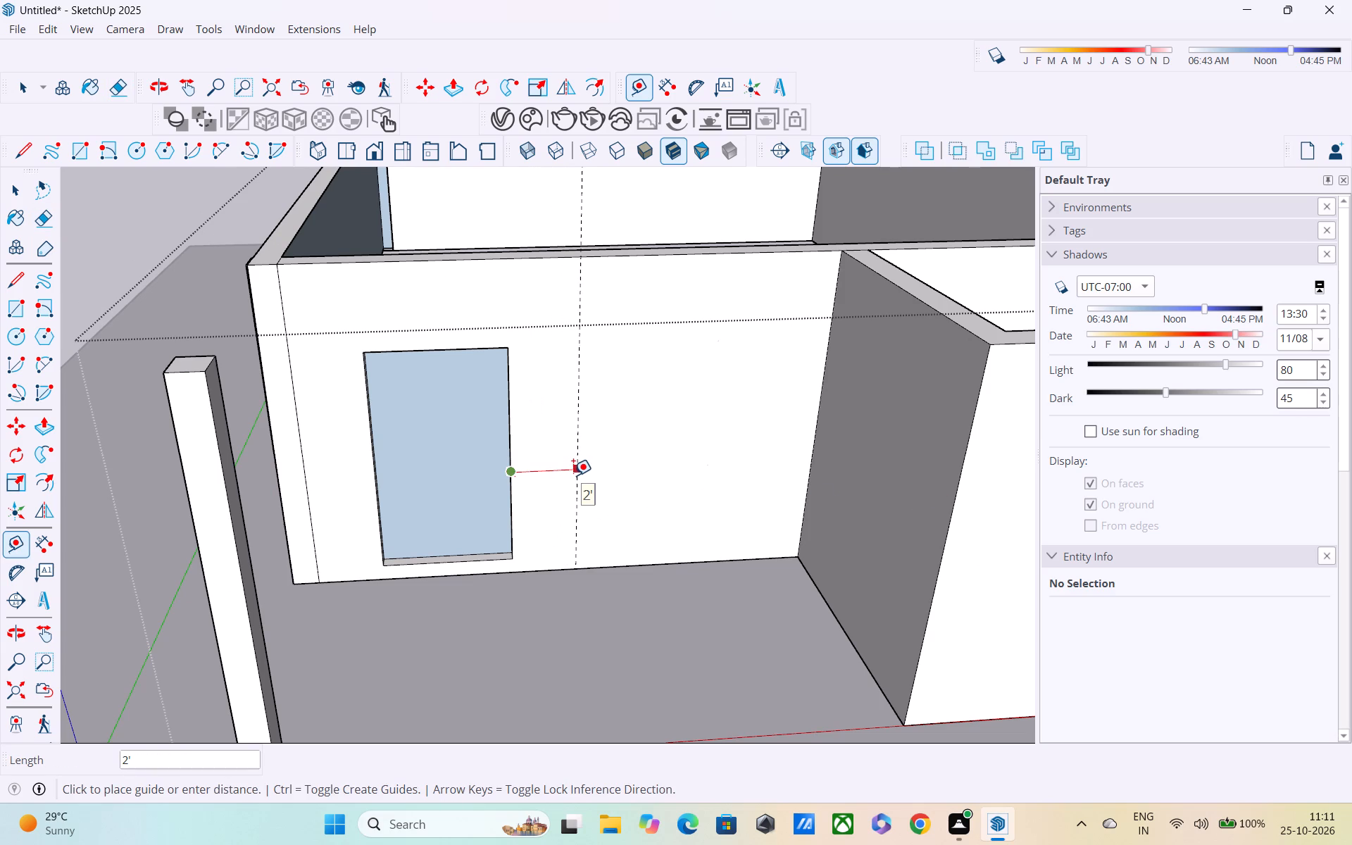
type("3'")
key("Return")
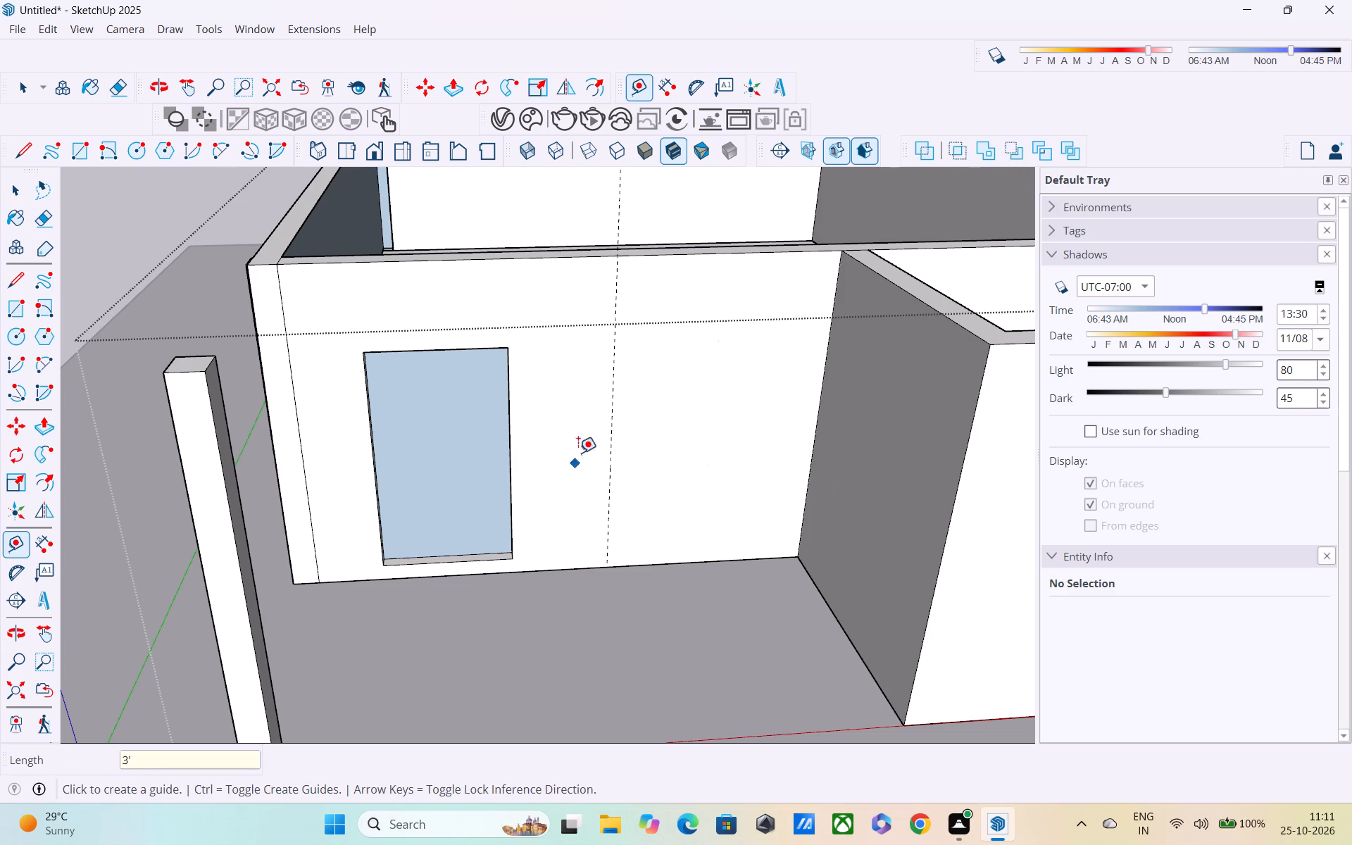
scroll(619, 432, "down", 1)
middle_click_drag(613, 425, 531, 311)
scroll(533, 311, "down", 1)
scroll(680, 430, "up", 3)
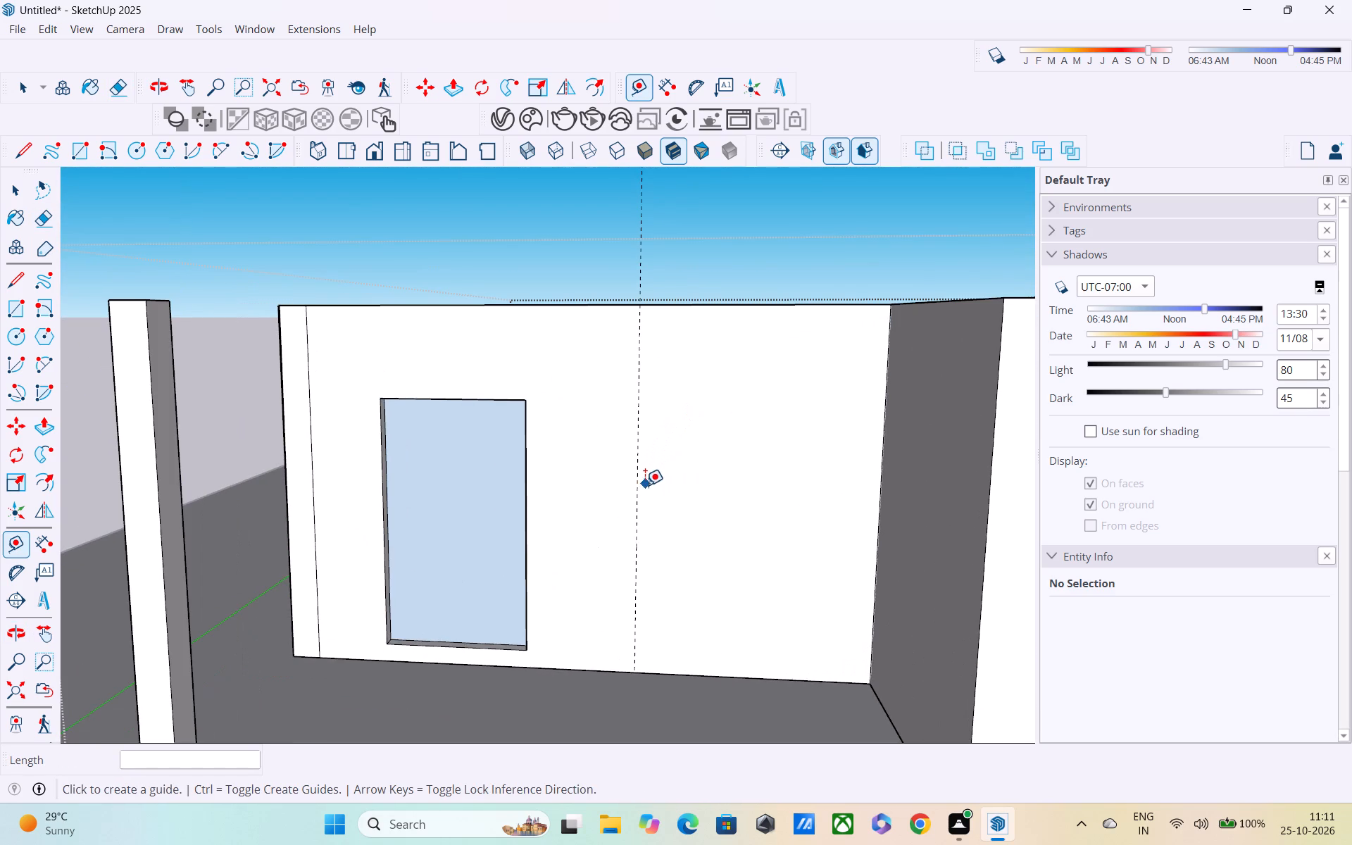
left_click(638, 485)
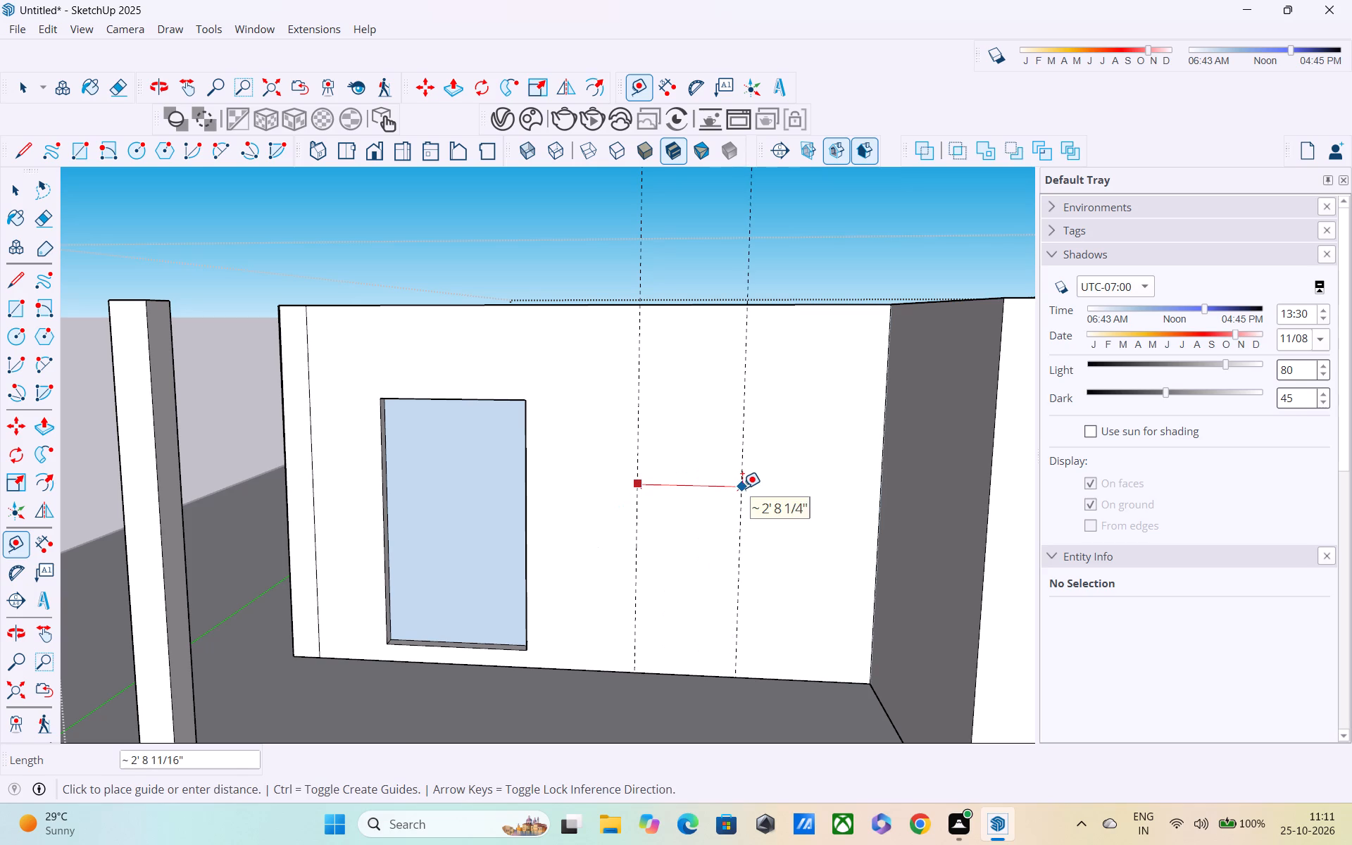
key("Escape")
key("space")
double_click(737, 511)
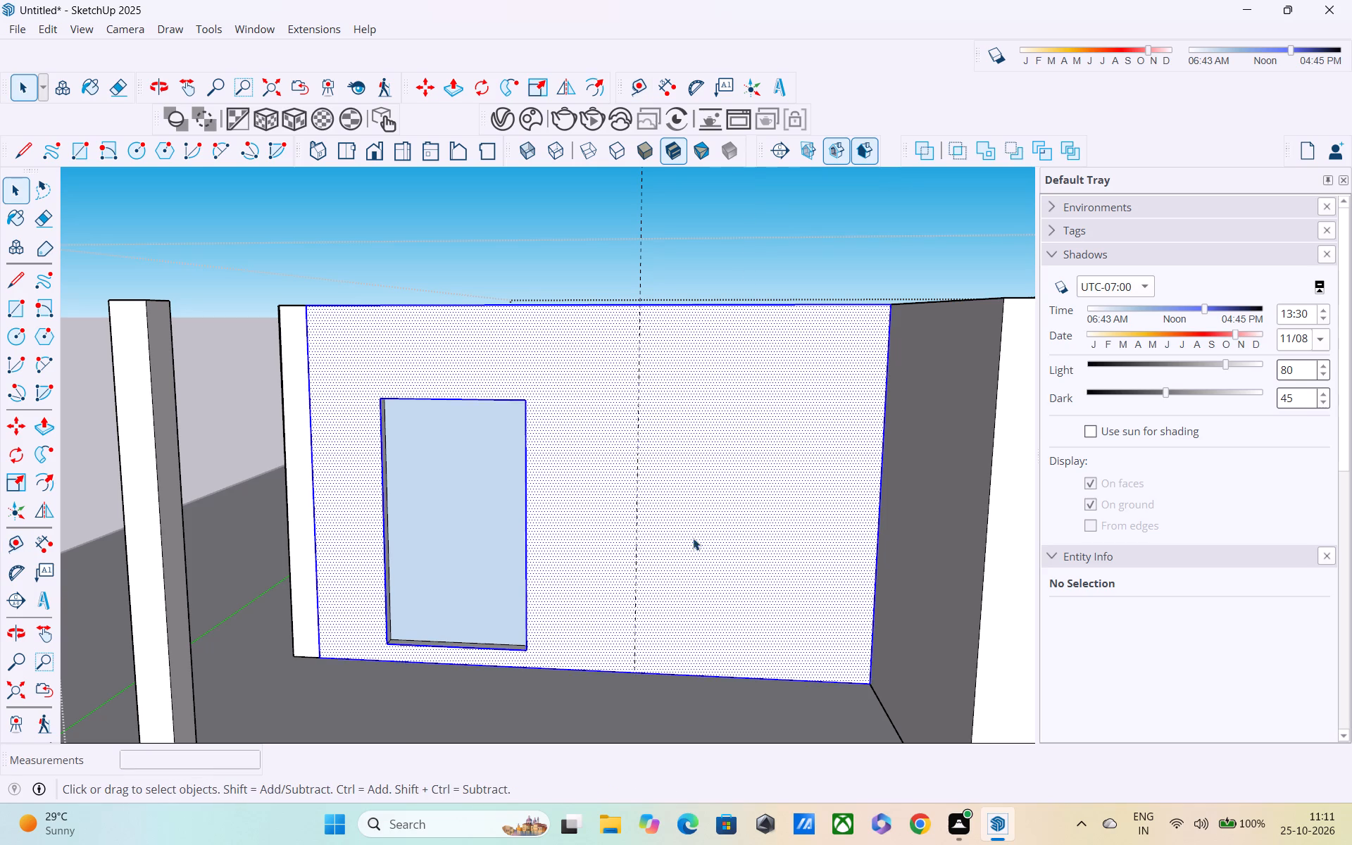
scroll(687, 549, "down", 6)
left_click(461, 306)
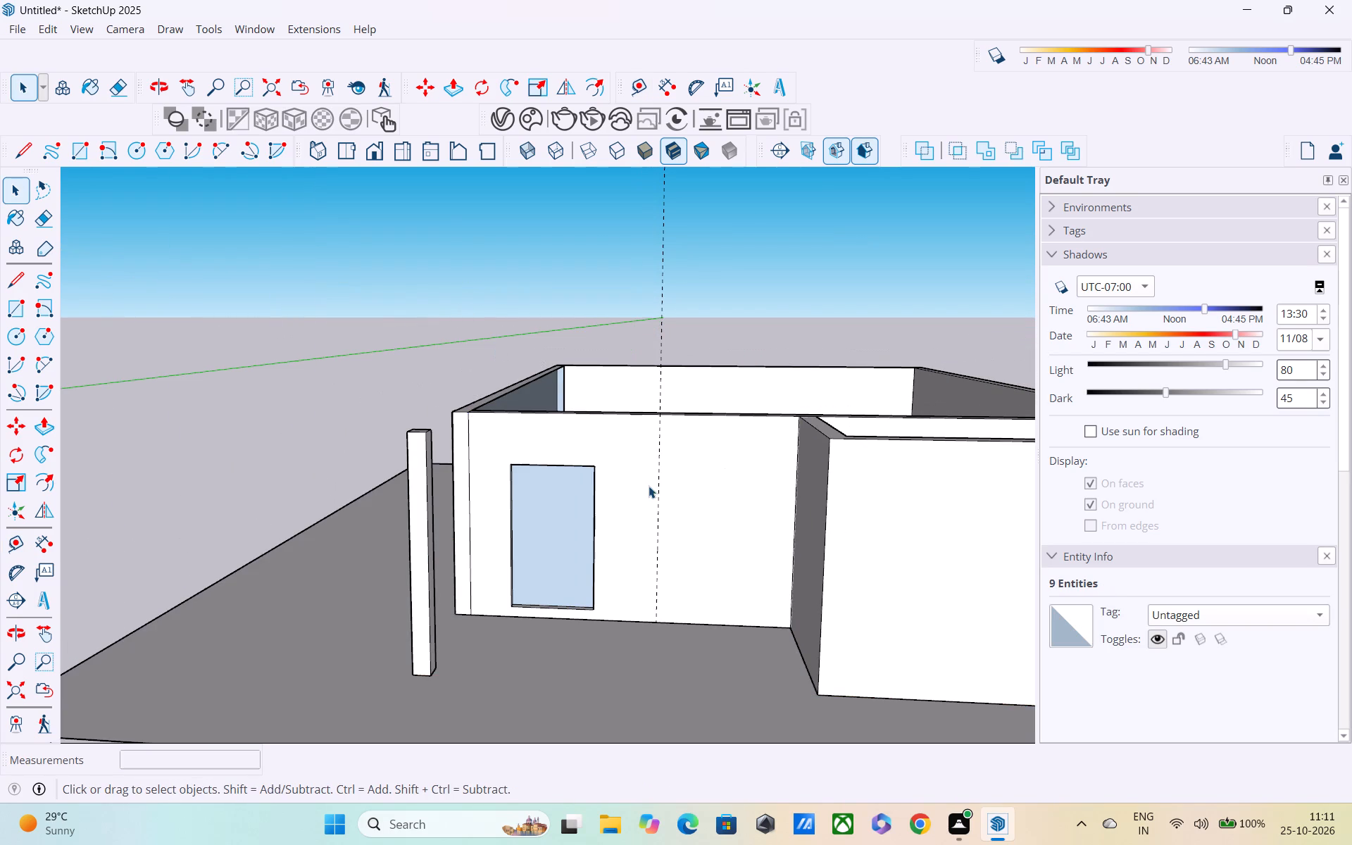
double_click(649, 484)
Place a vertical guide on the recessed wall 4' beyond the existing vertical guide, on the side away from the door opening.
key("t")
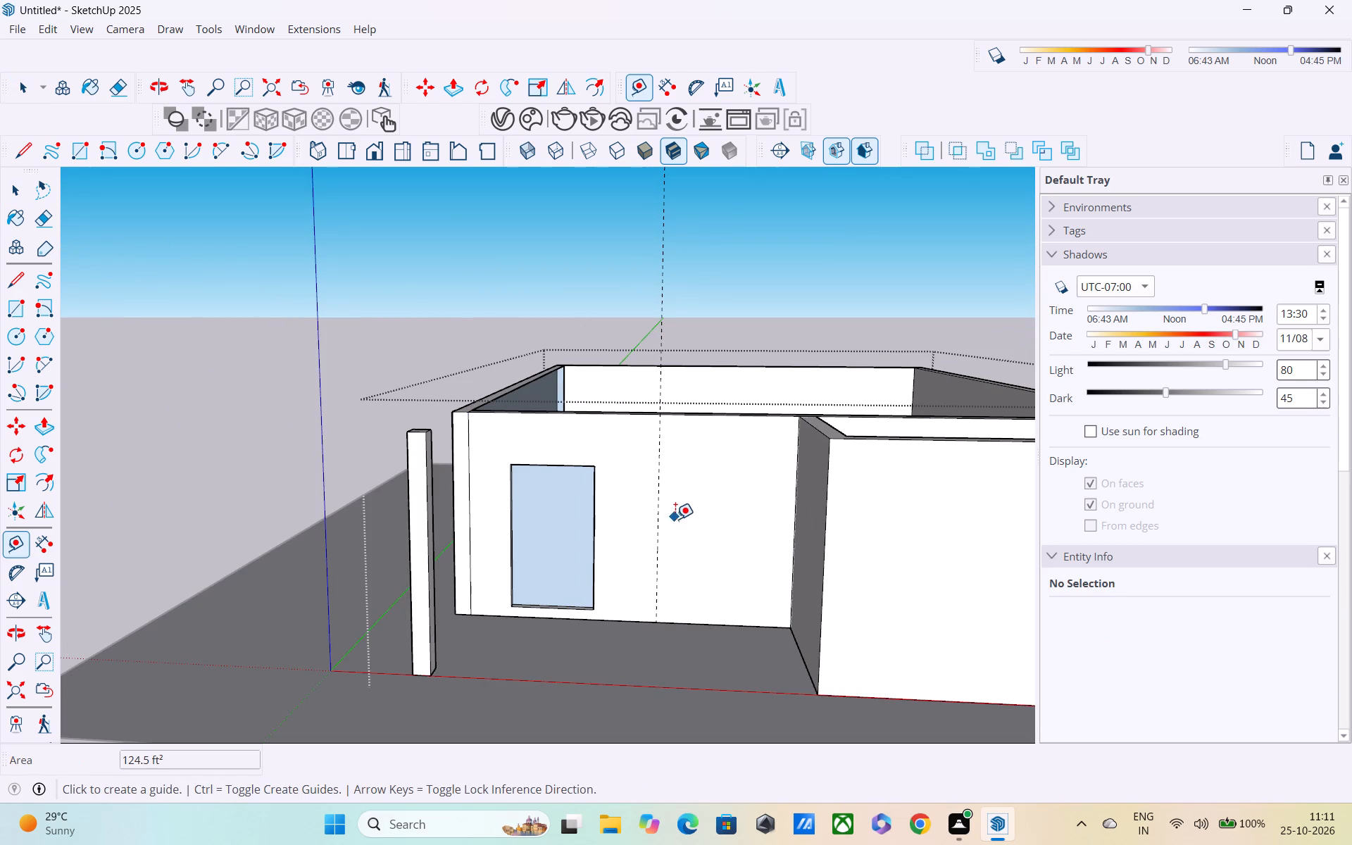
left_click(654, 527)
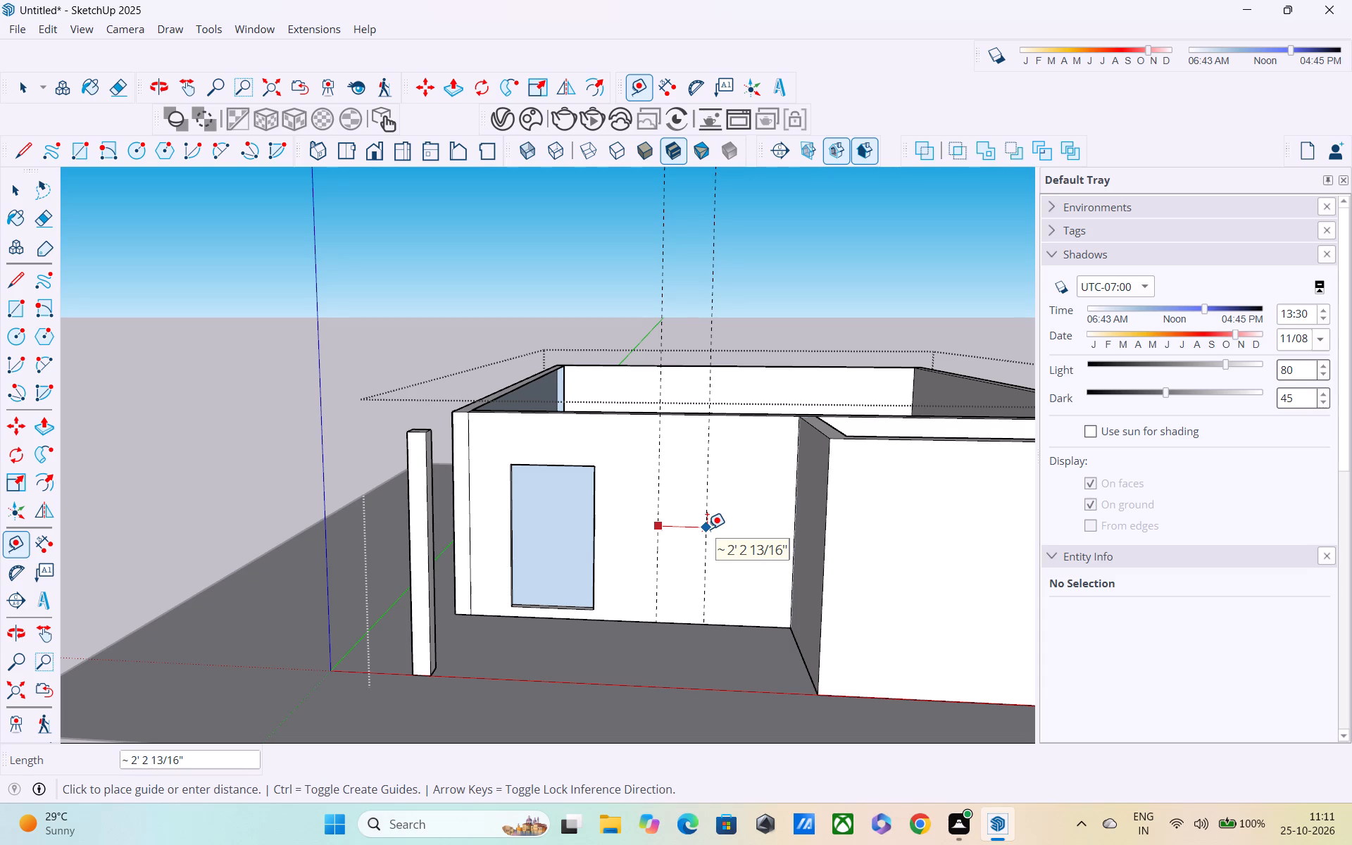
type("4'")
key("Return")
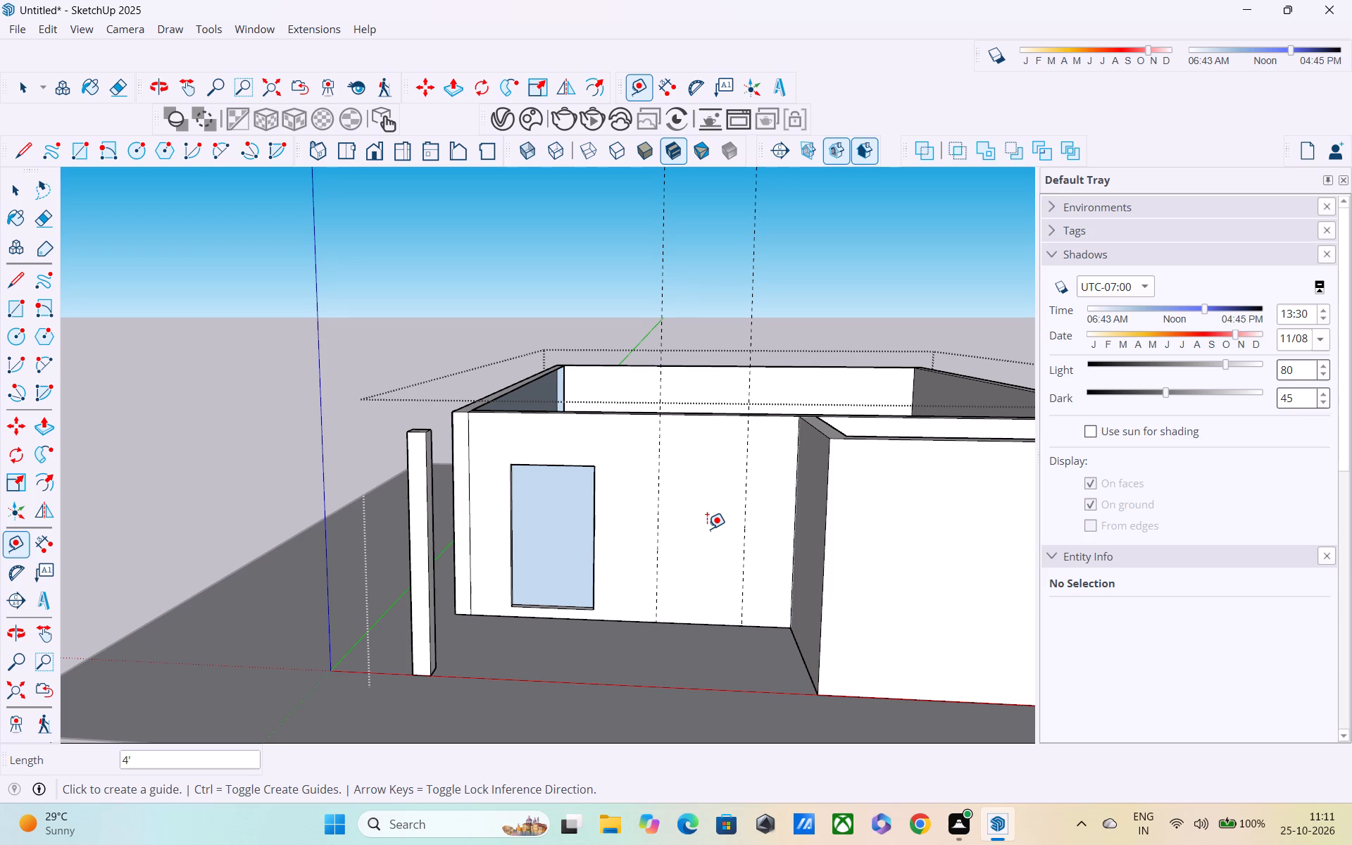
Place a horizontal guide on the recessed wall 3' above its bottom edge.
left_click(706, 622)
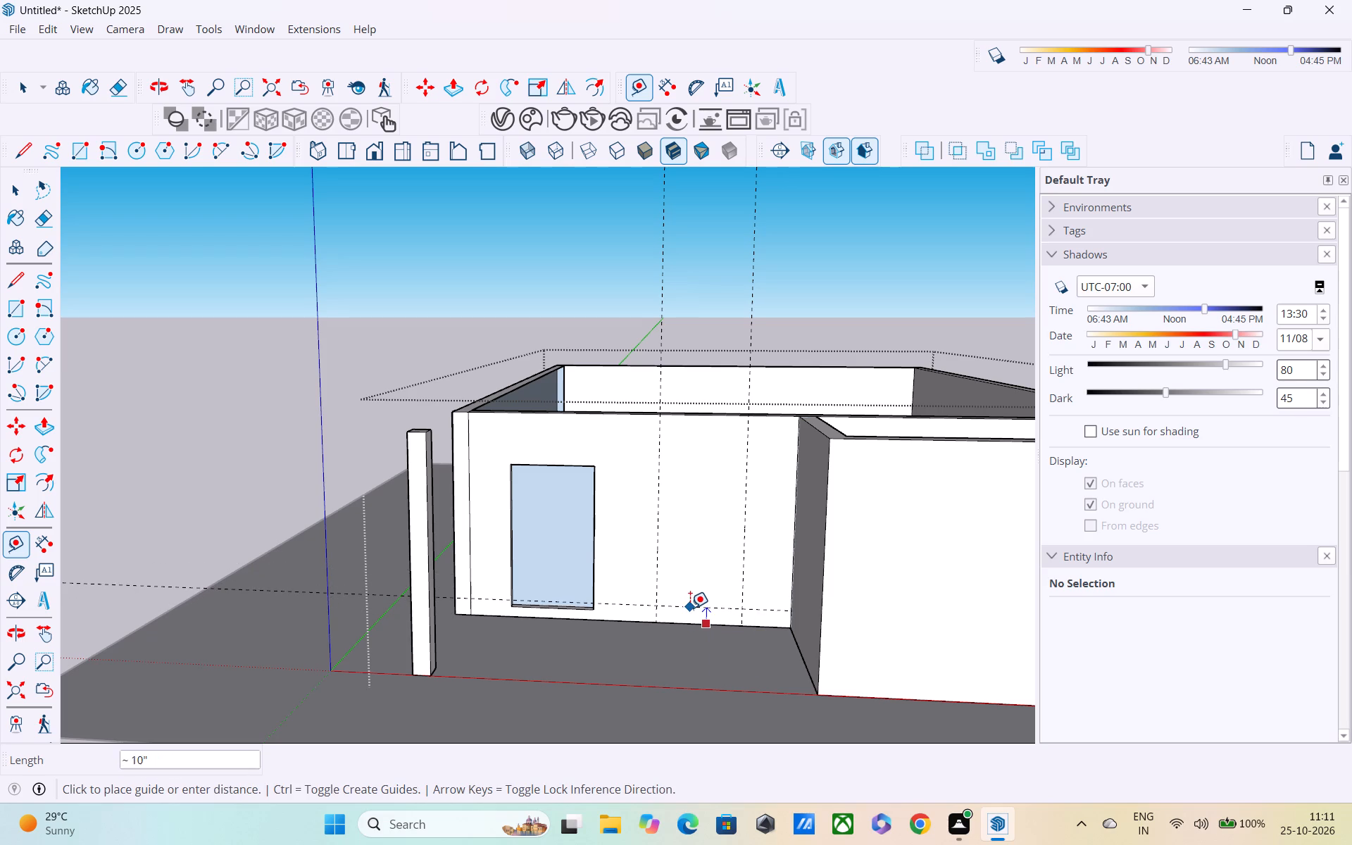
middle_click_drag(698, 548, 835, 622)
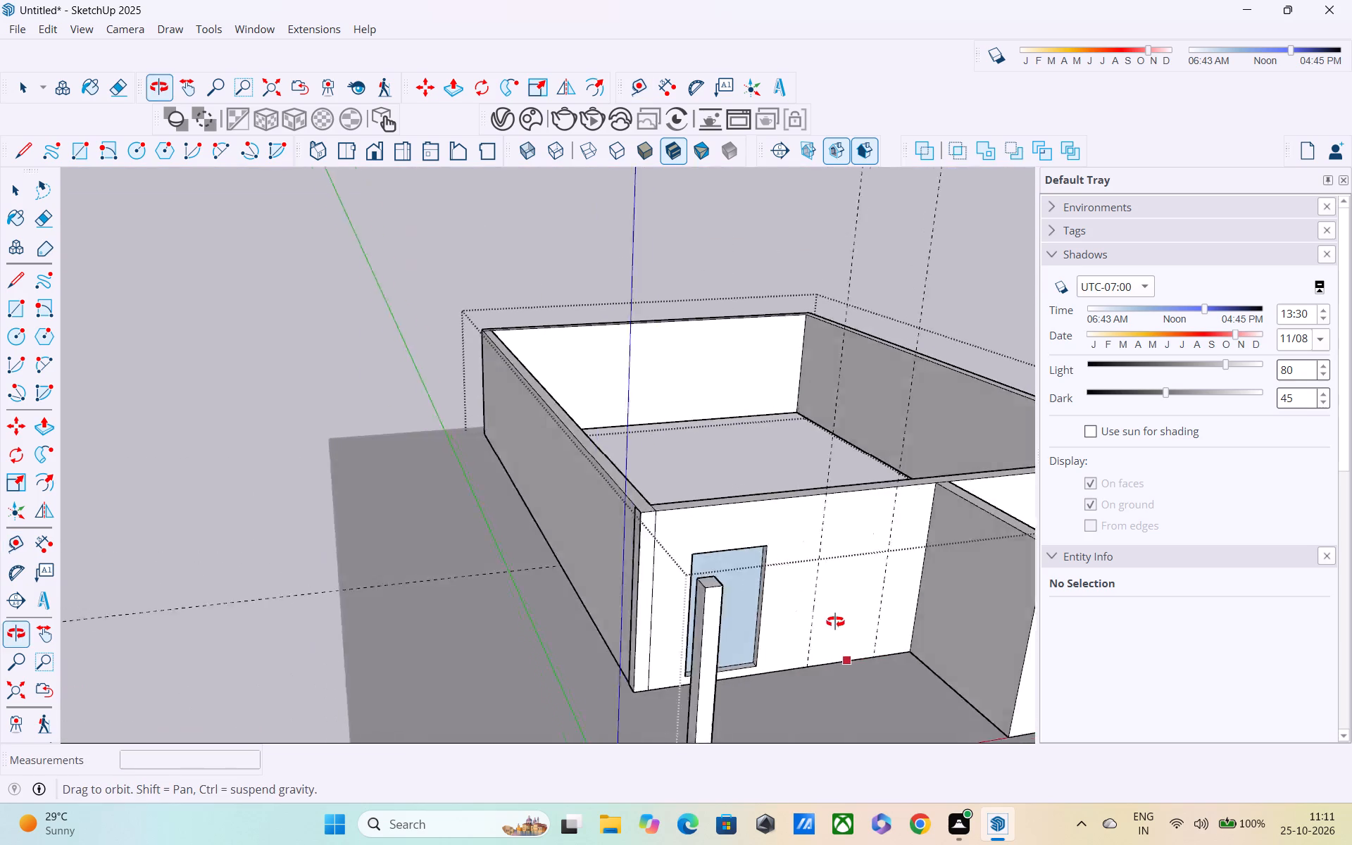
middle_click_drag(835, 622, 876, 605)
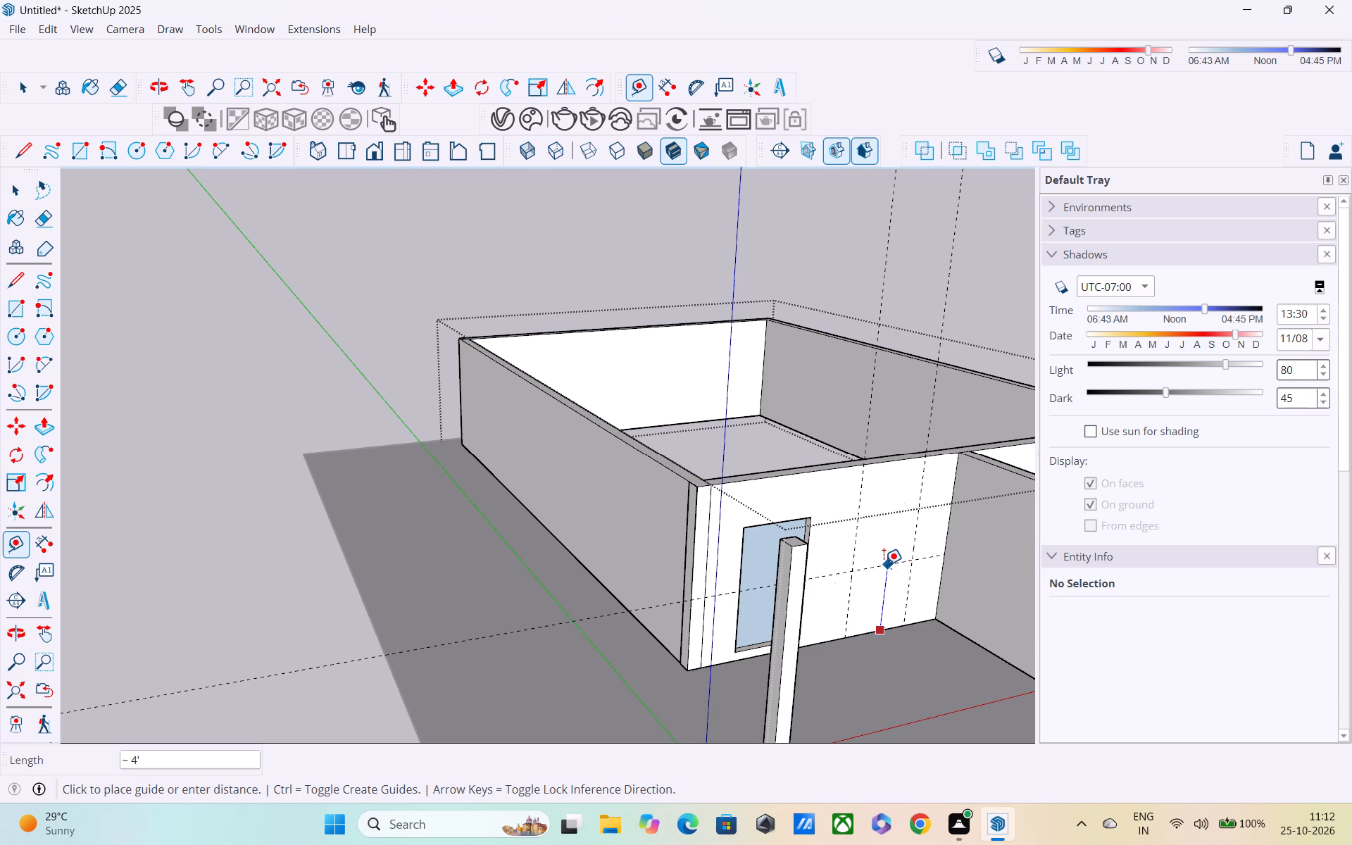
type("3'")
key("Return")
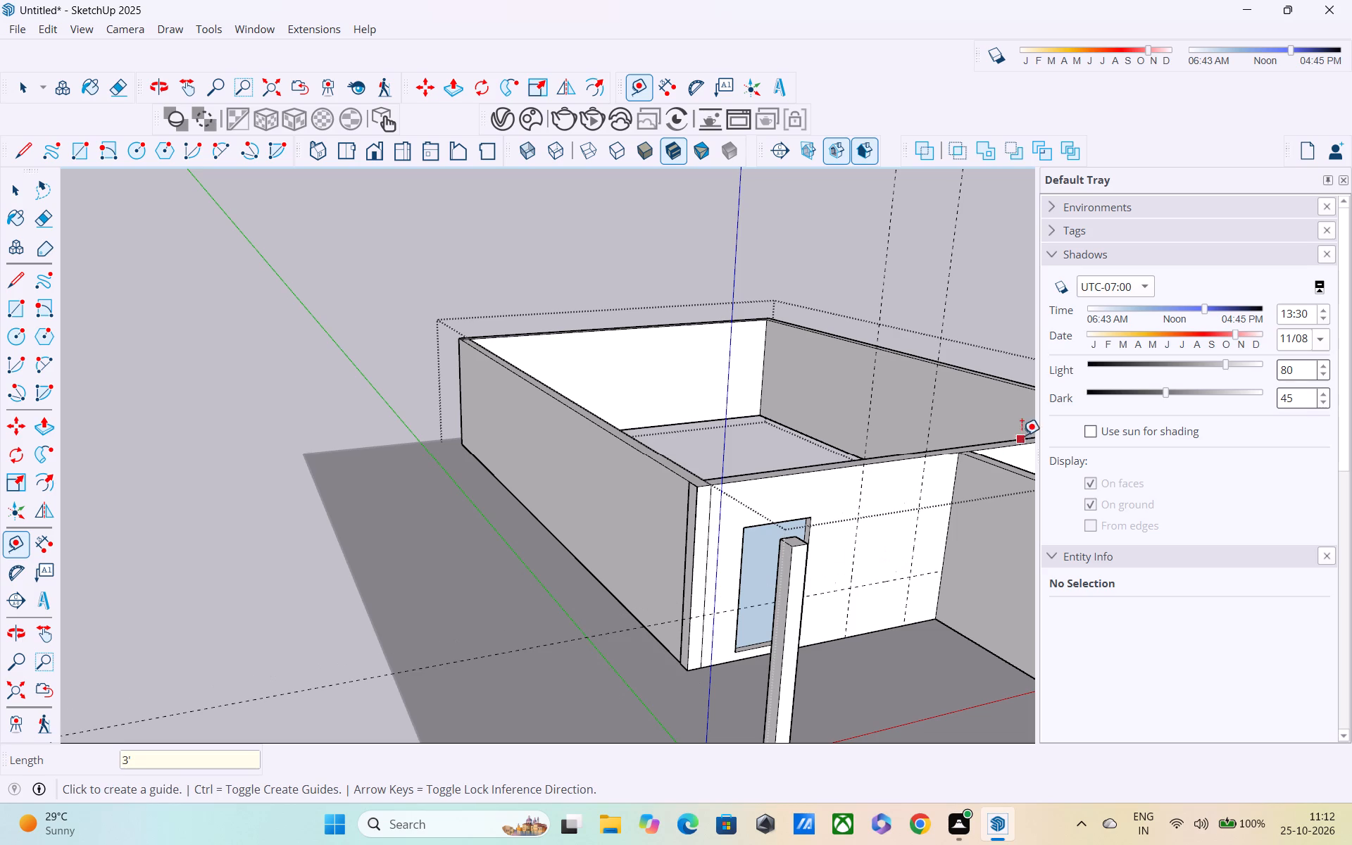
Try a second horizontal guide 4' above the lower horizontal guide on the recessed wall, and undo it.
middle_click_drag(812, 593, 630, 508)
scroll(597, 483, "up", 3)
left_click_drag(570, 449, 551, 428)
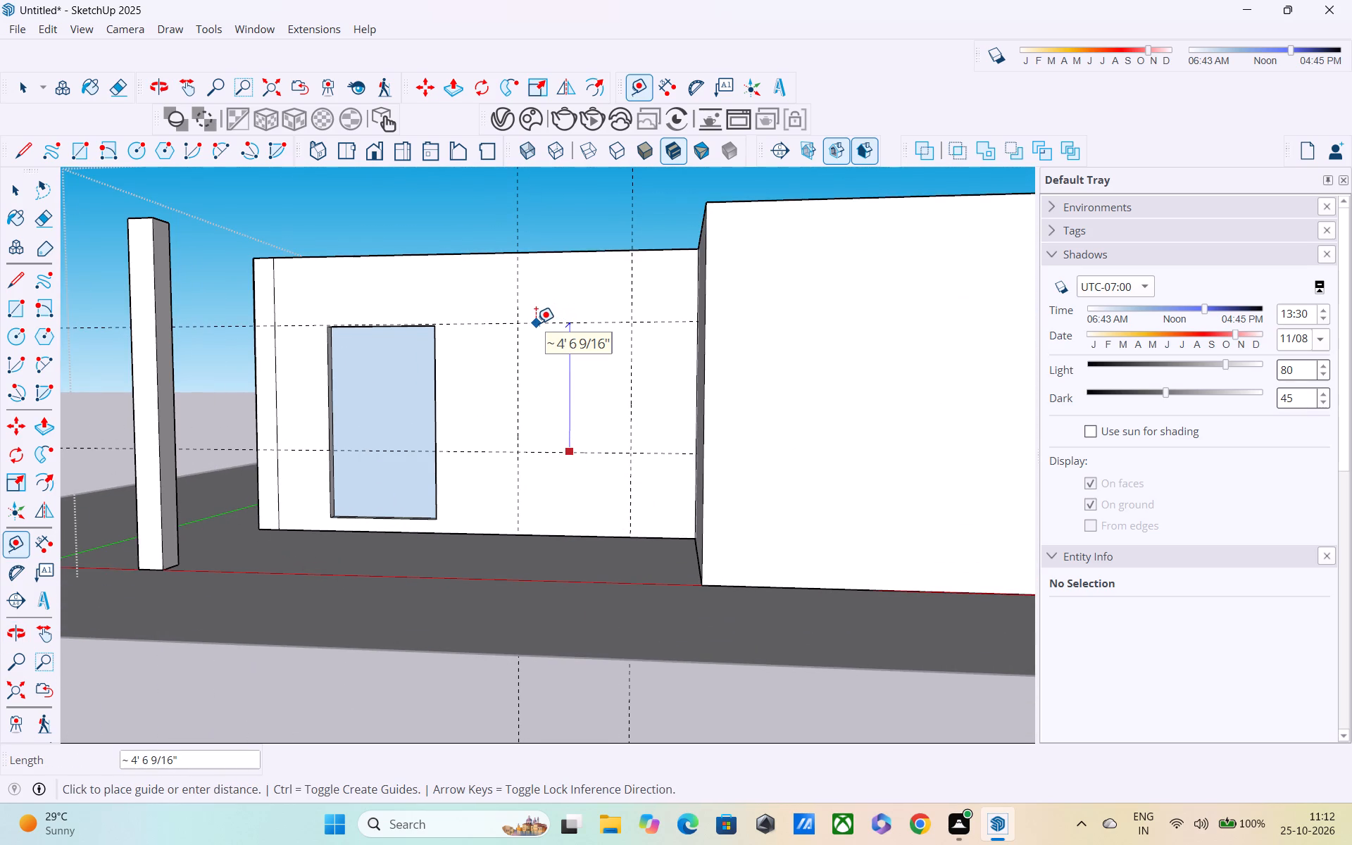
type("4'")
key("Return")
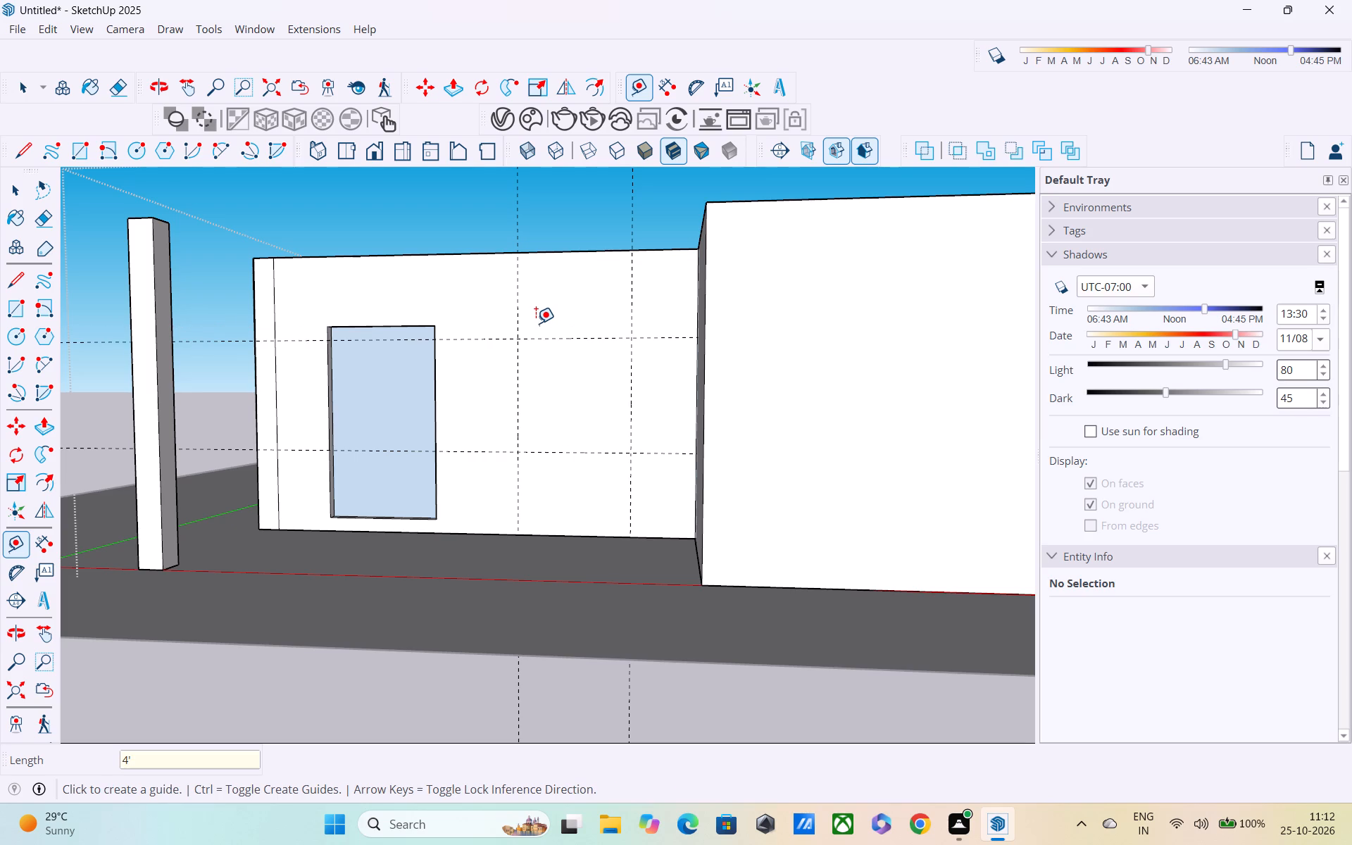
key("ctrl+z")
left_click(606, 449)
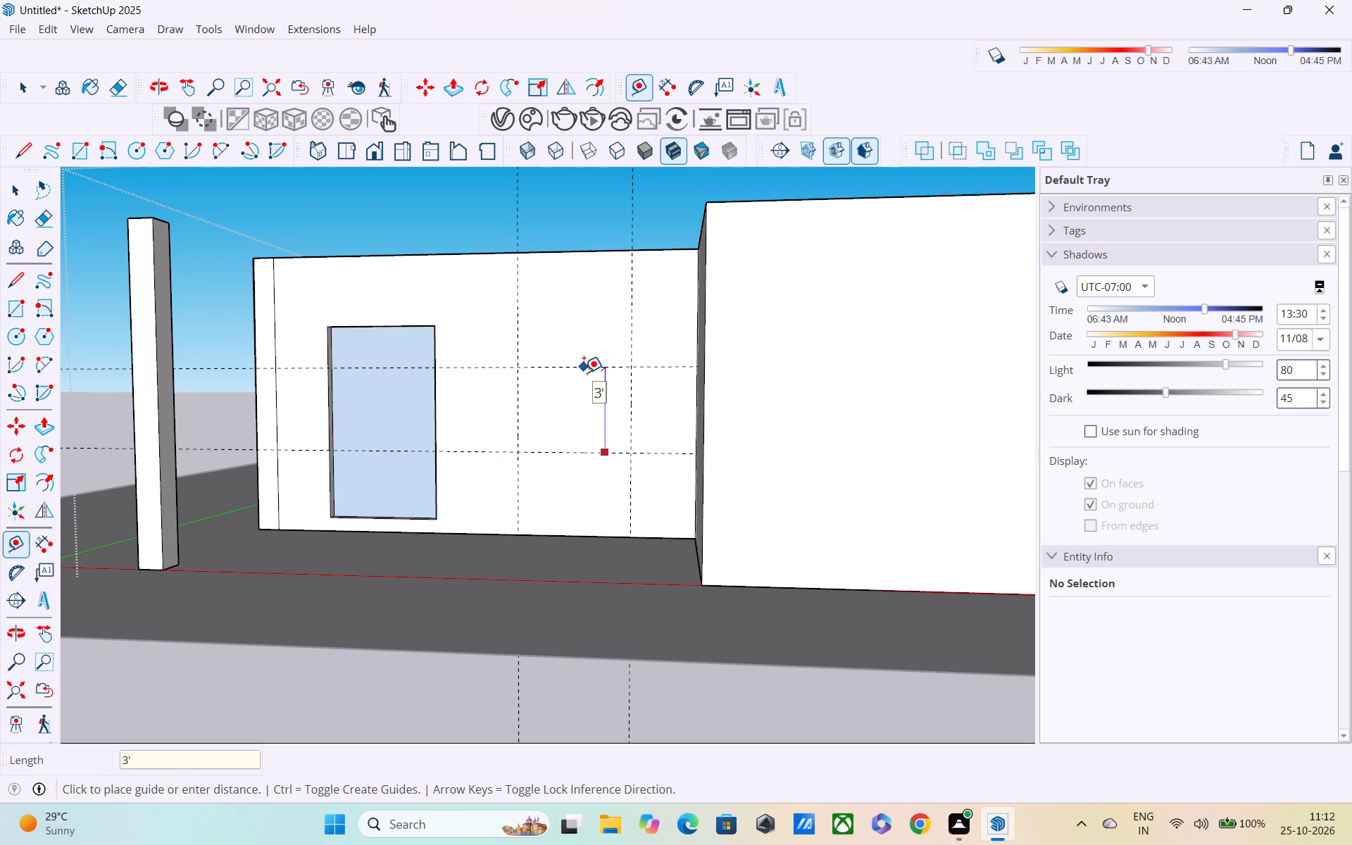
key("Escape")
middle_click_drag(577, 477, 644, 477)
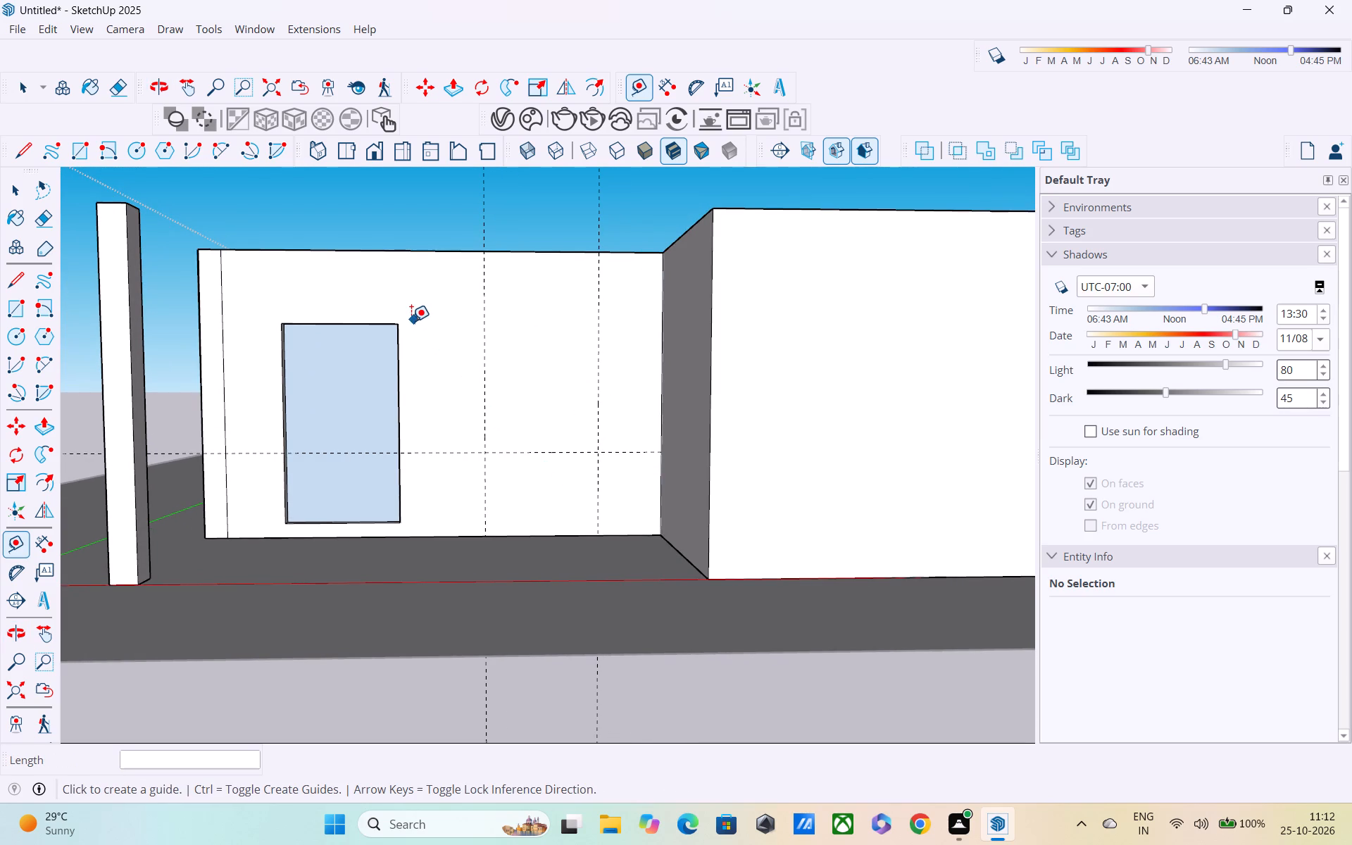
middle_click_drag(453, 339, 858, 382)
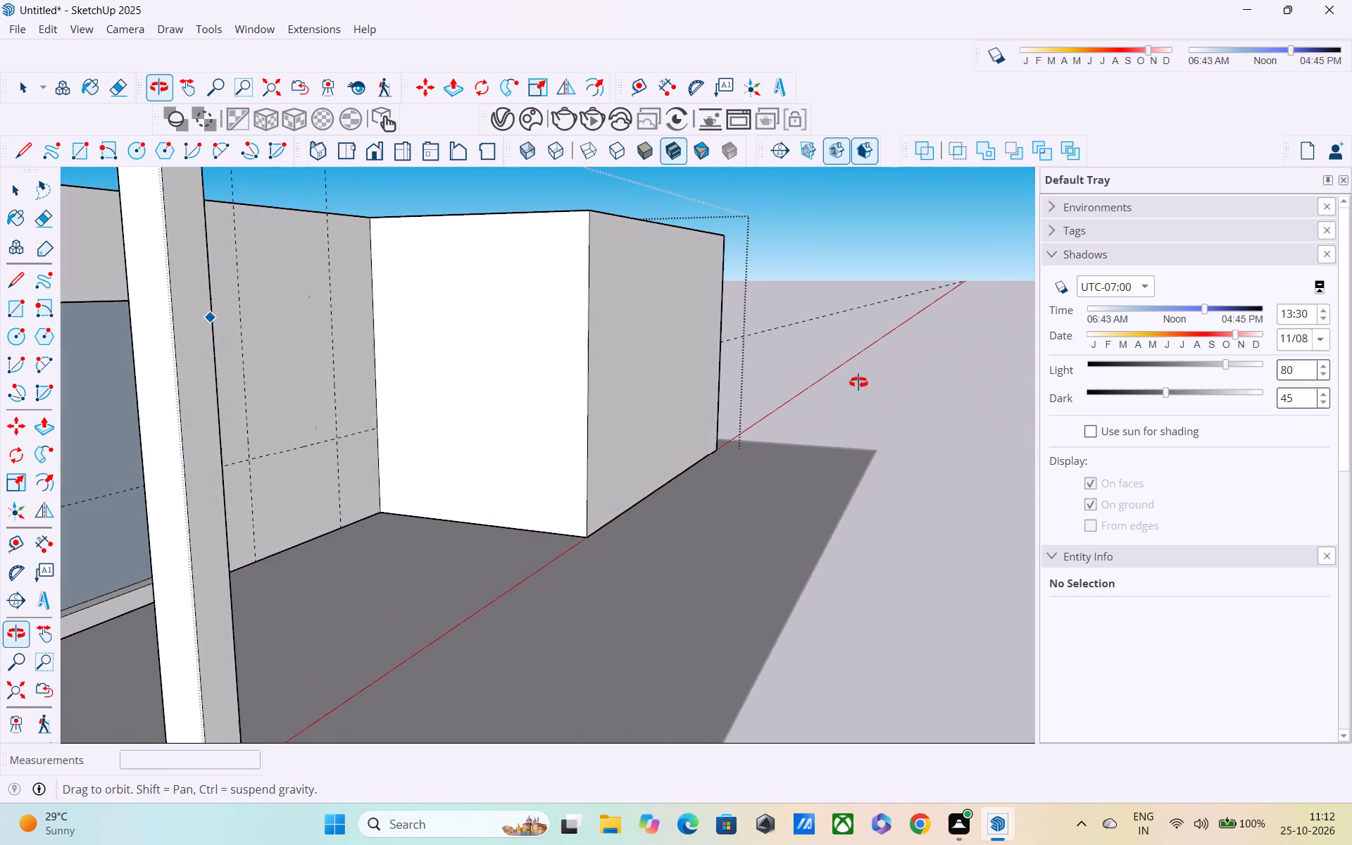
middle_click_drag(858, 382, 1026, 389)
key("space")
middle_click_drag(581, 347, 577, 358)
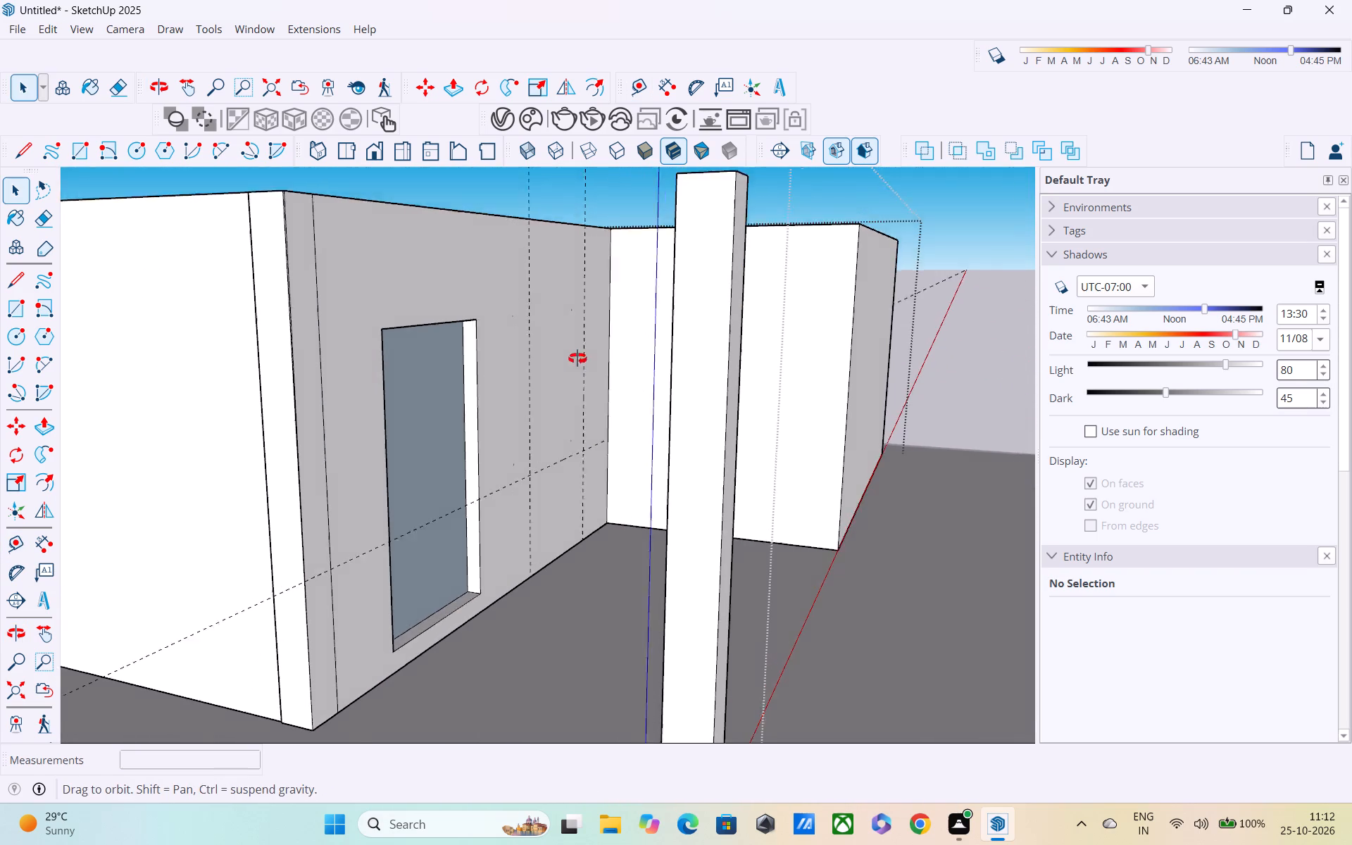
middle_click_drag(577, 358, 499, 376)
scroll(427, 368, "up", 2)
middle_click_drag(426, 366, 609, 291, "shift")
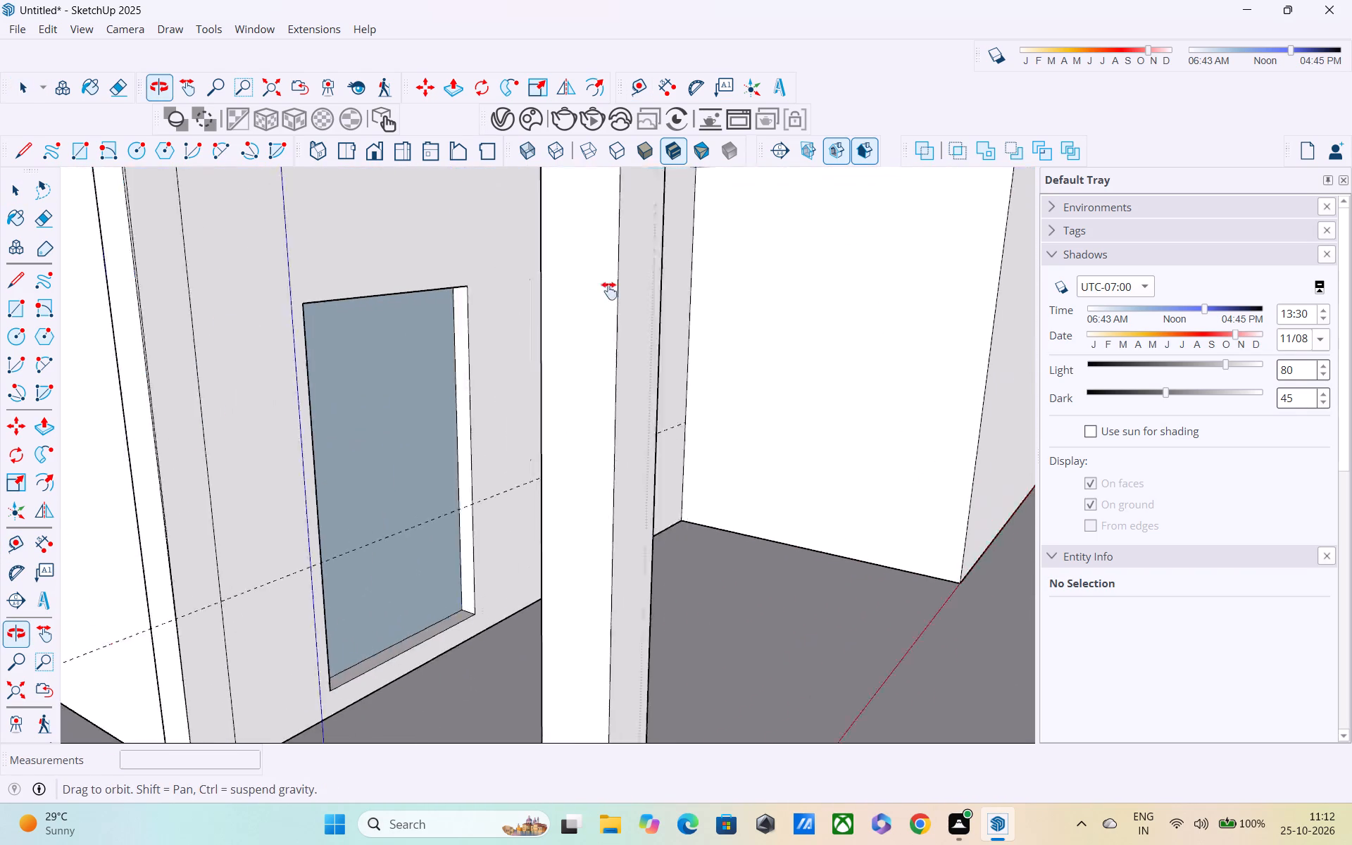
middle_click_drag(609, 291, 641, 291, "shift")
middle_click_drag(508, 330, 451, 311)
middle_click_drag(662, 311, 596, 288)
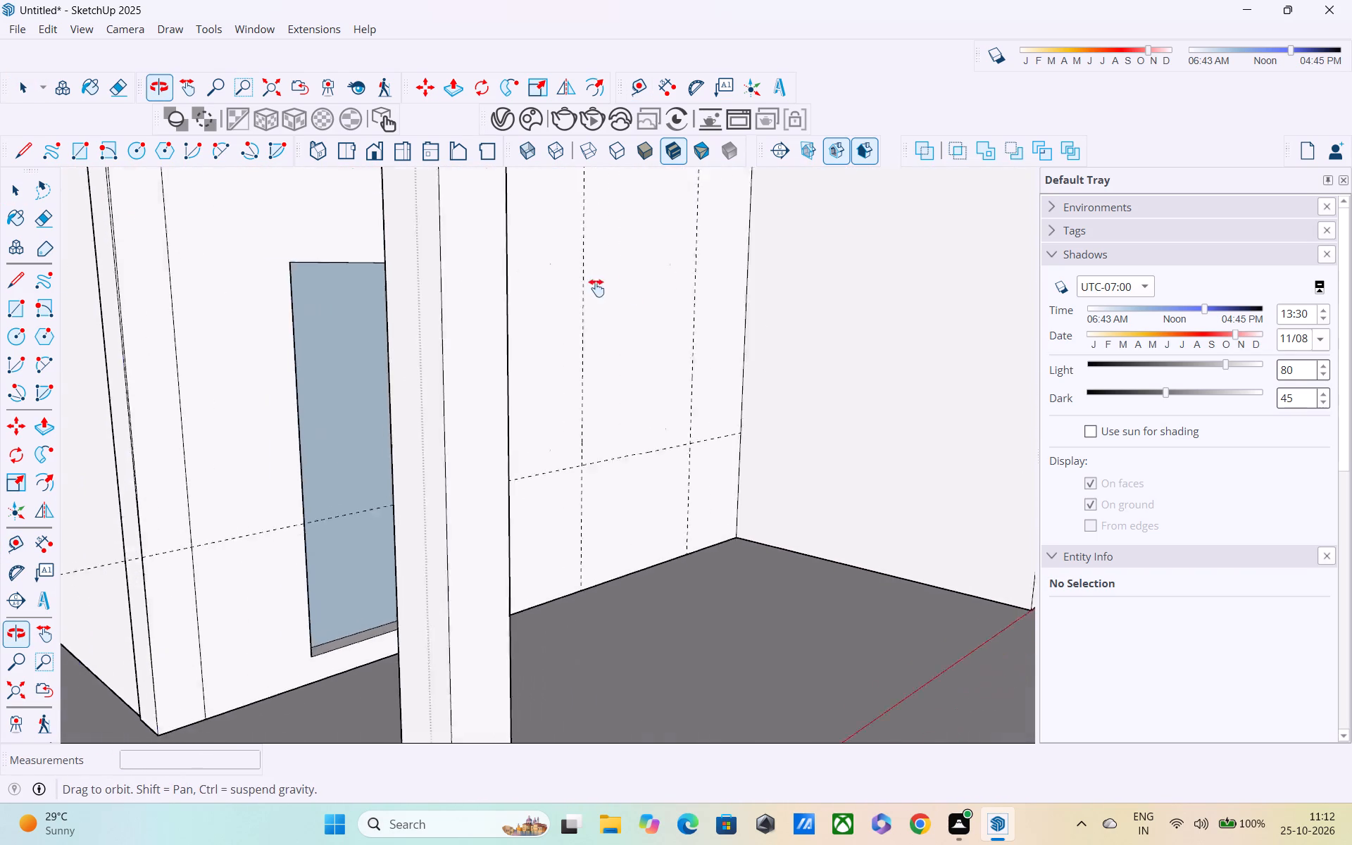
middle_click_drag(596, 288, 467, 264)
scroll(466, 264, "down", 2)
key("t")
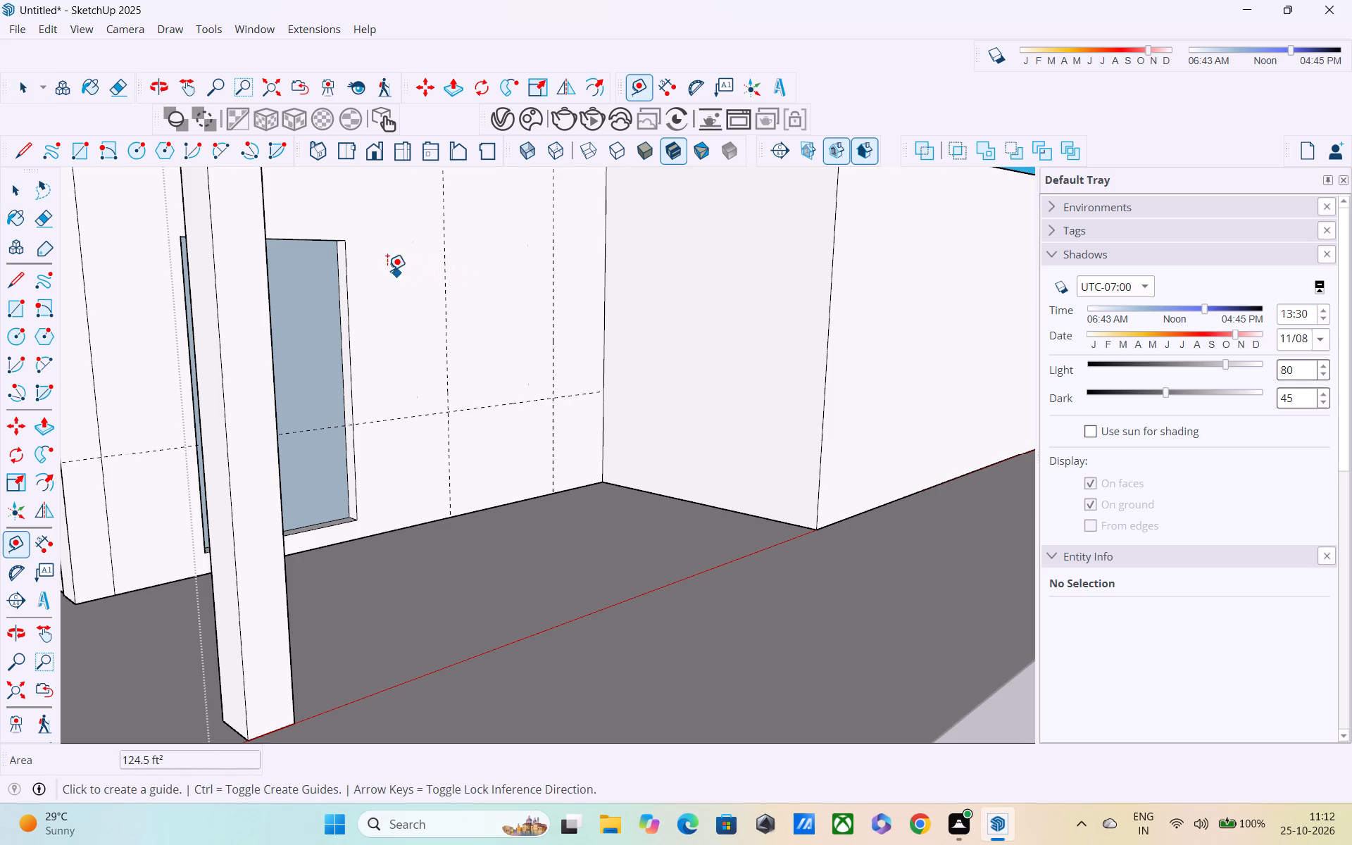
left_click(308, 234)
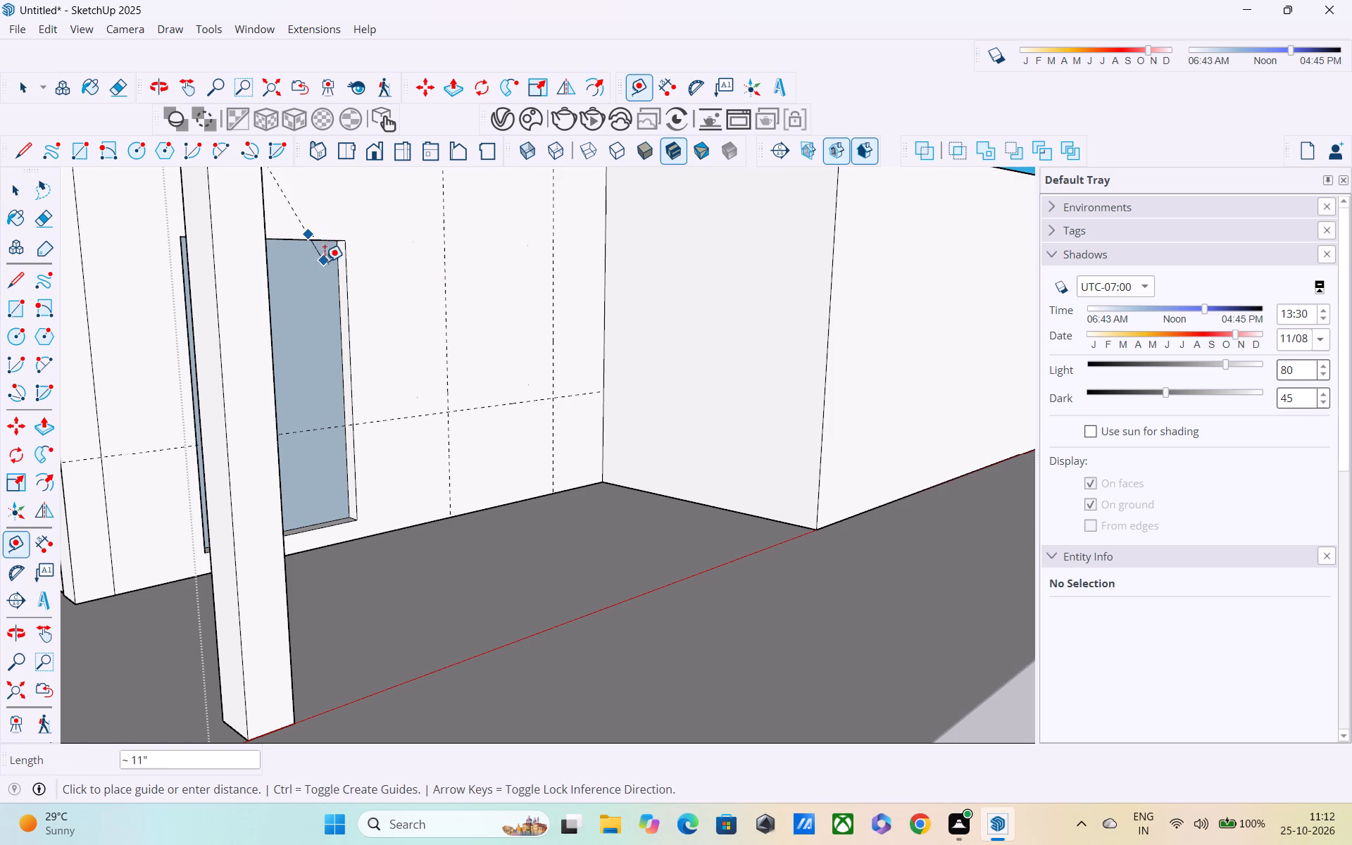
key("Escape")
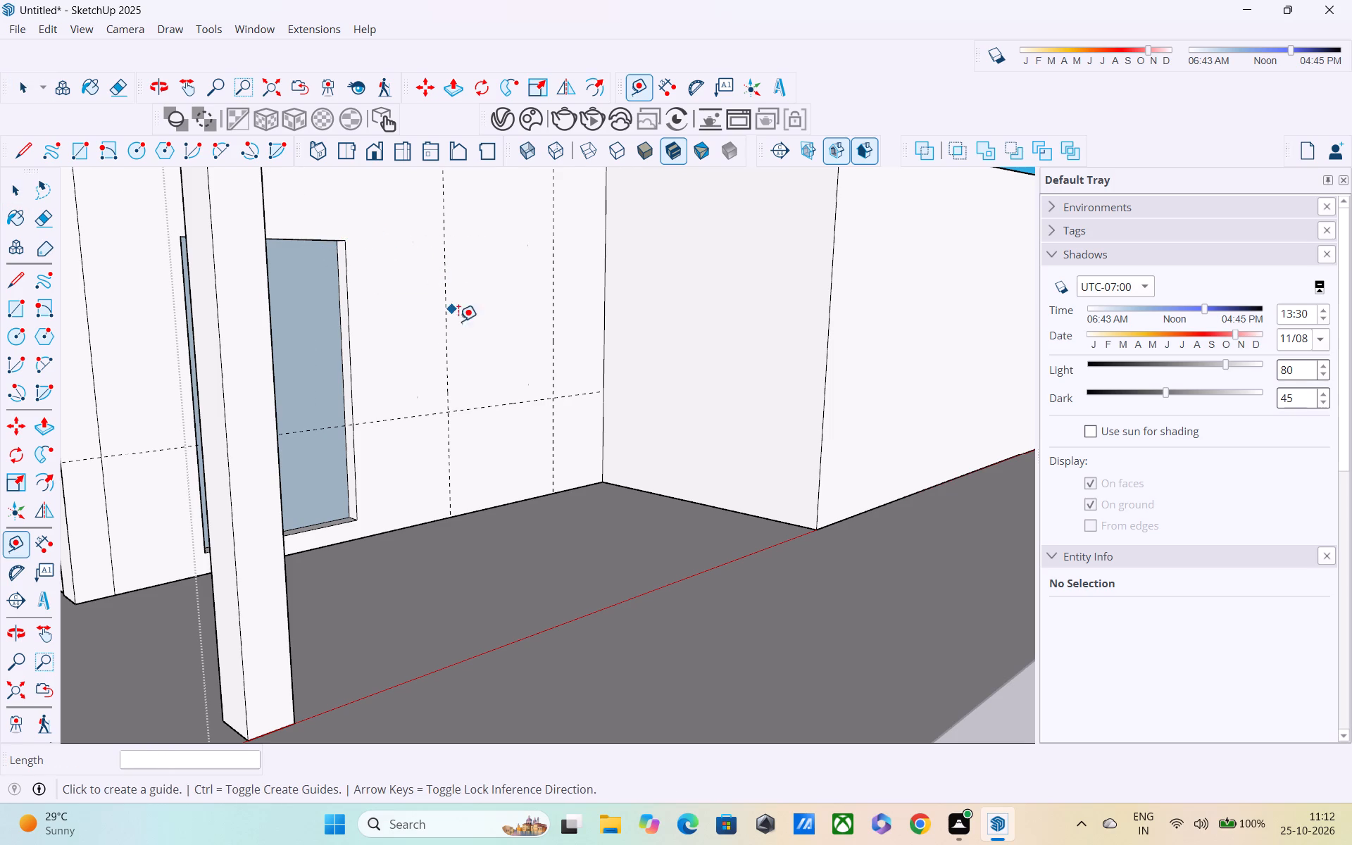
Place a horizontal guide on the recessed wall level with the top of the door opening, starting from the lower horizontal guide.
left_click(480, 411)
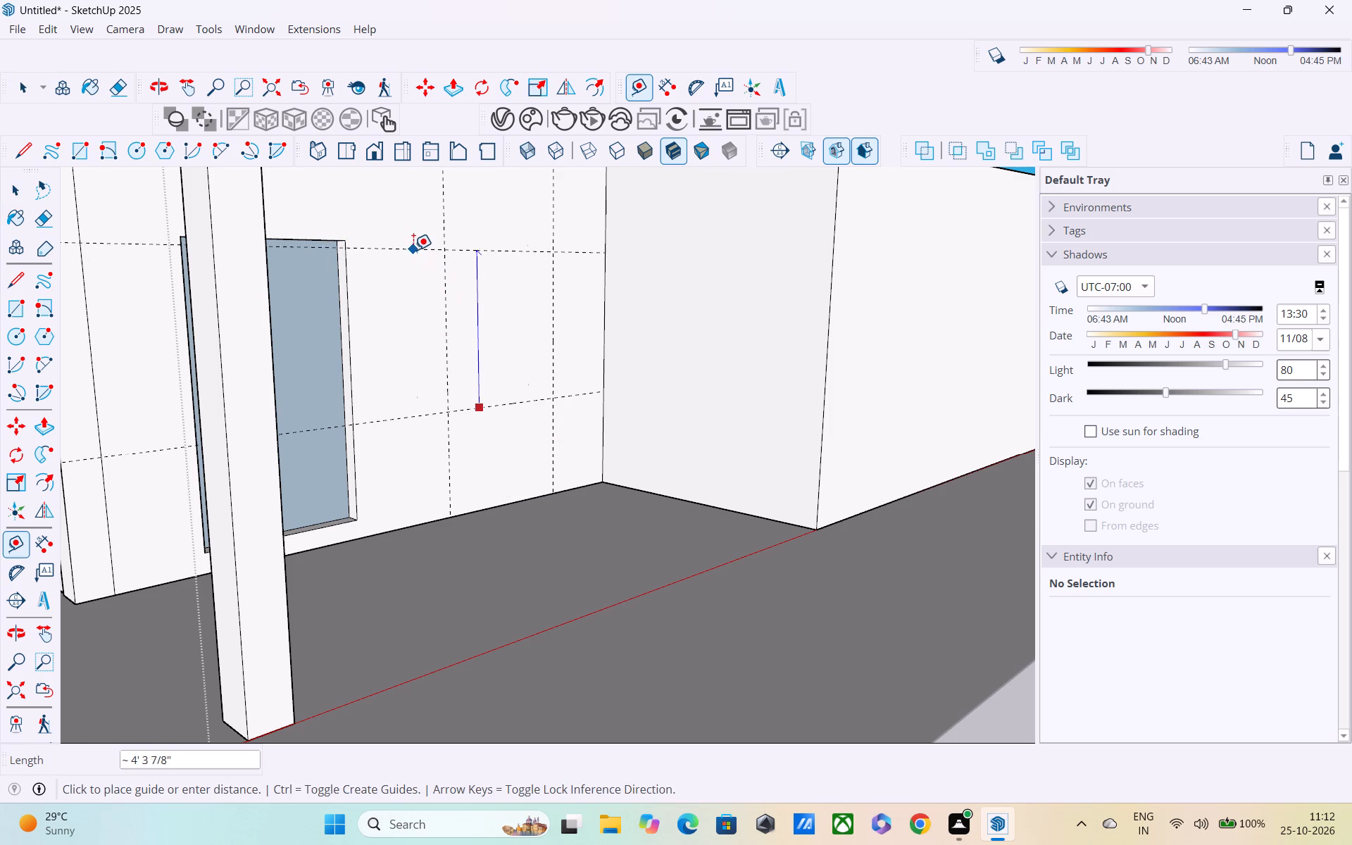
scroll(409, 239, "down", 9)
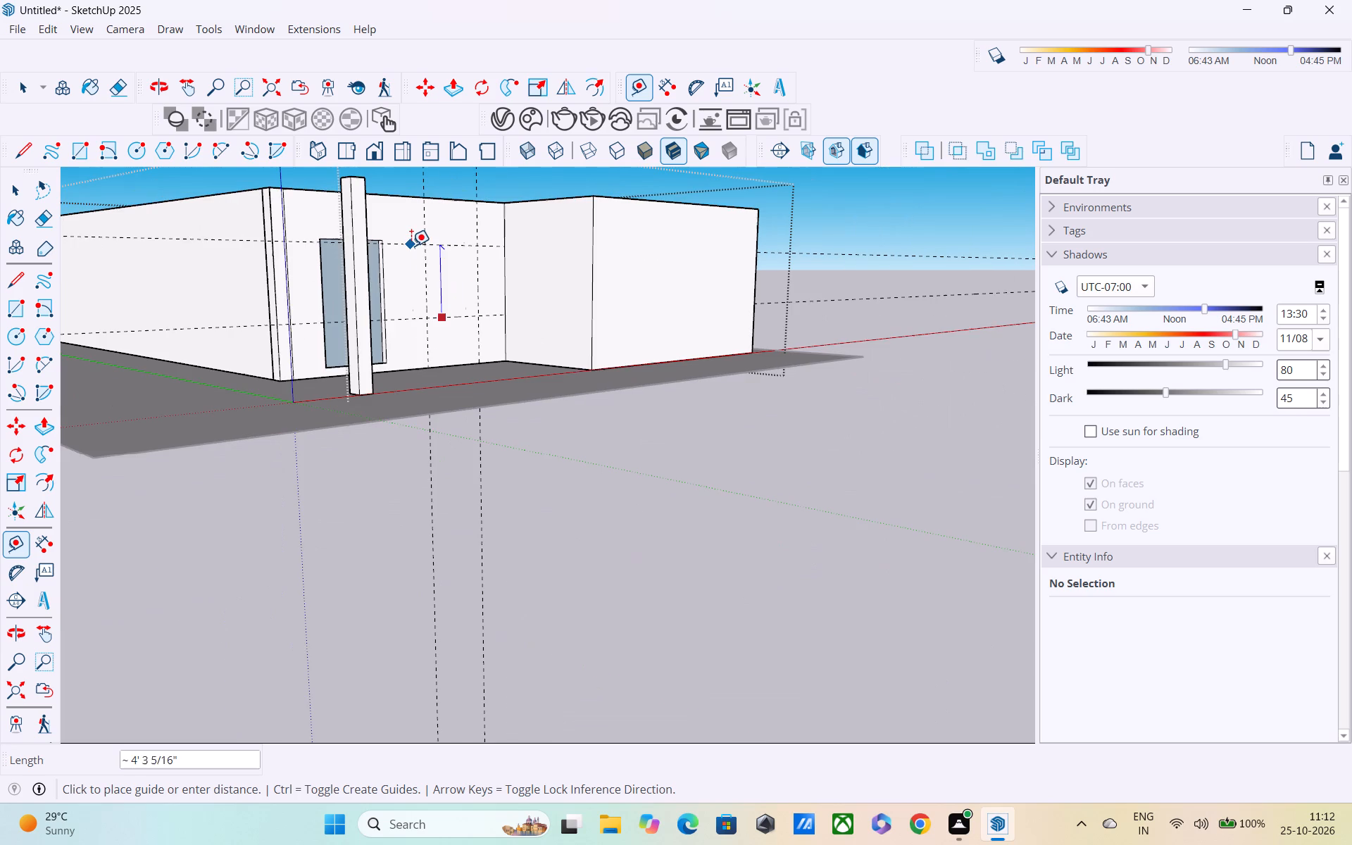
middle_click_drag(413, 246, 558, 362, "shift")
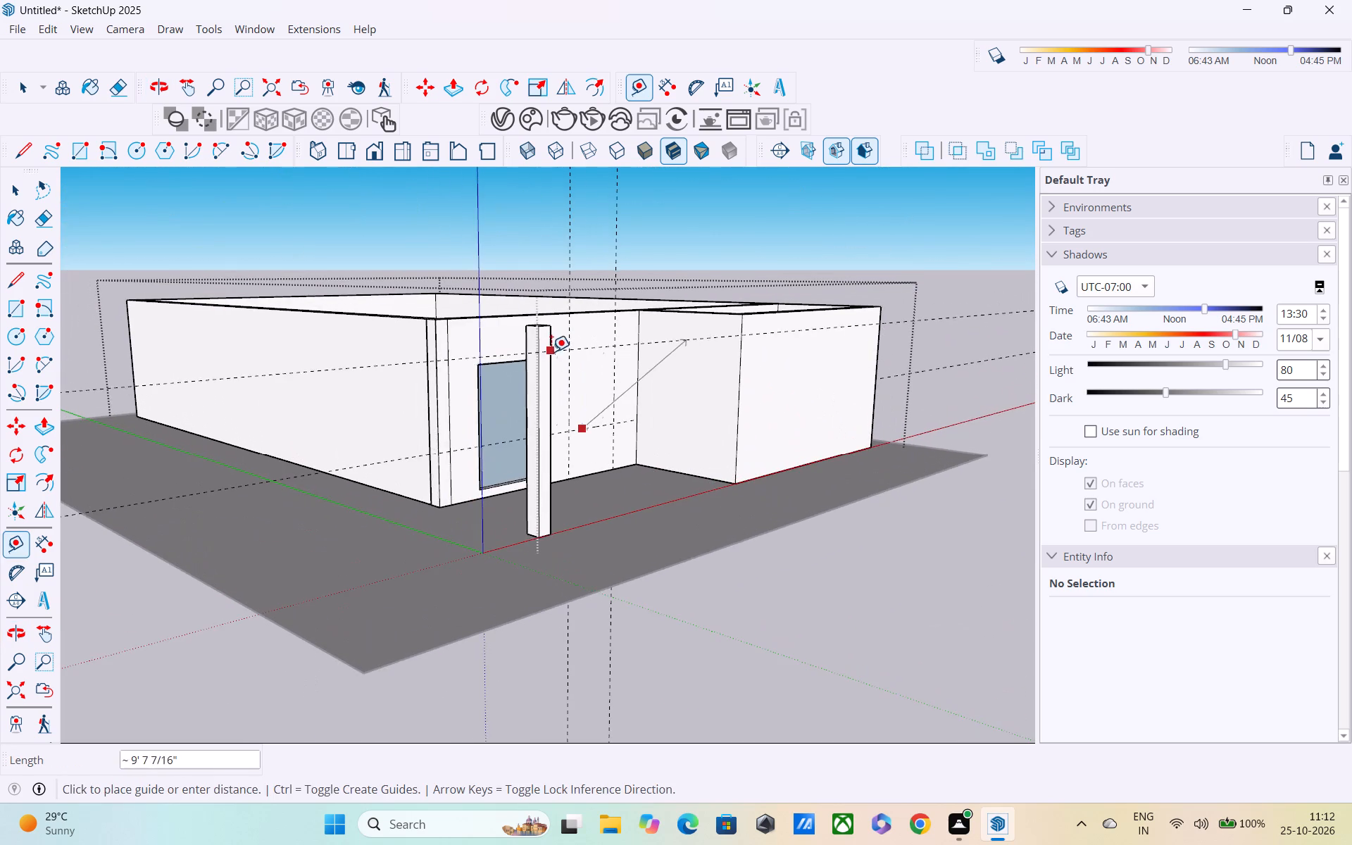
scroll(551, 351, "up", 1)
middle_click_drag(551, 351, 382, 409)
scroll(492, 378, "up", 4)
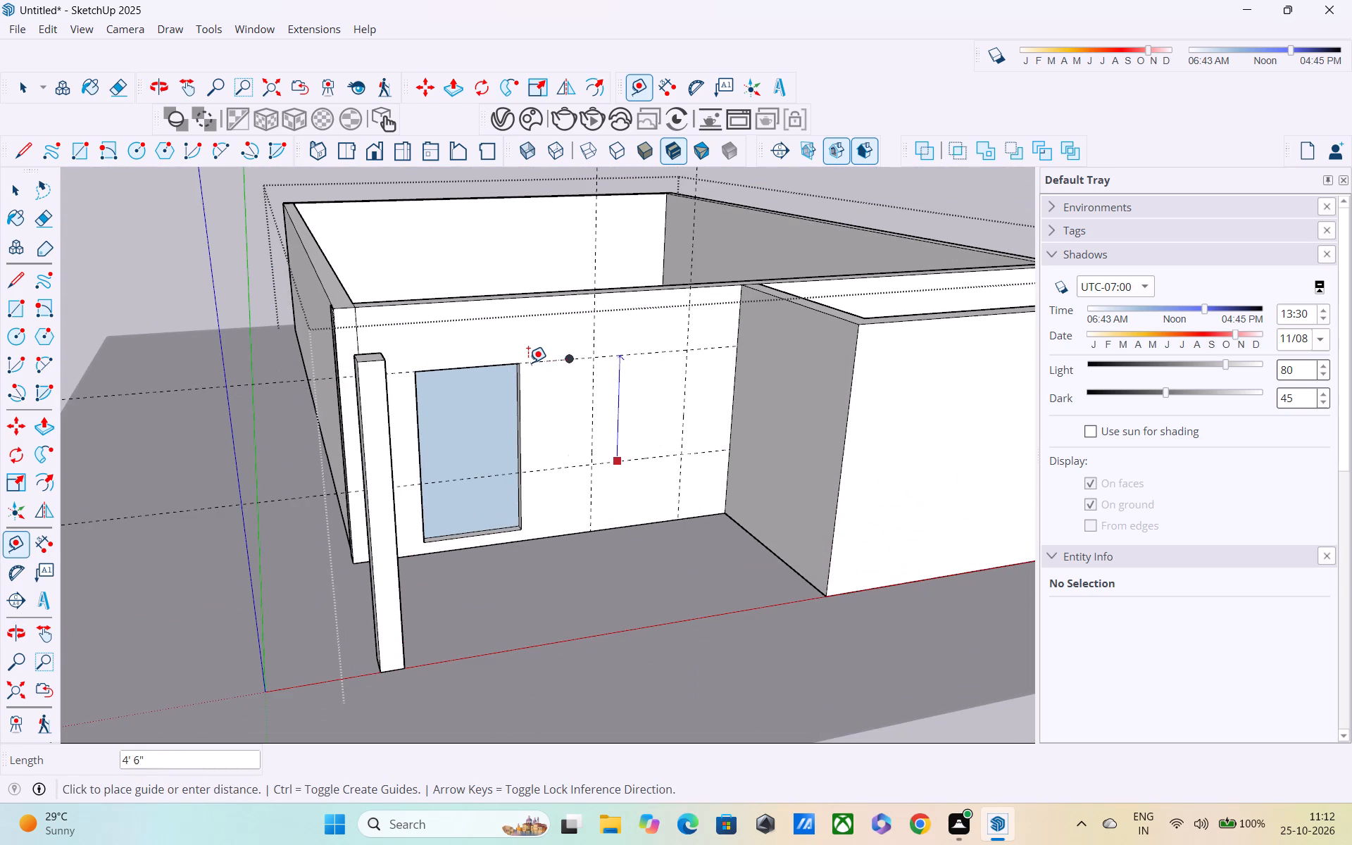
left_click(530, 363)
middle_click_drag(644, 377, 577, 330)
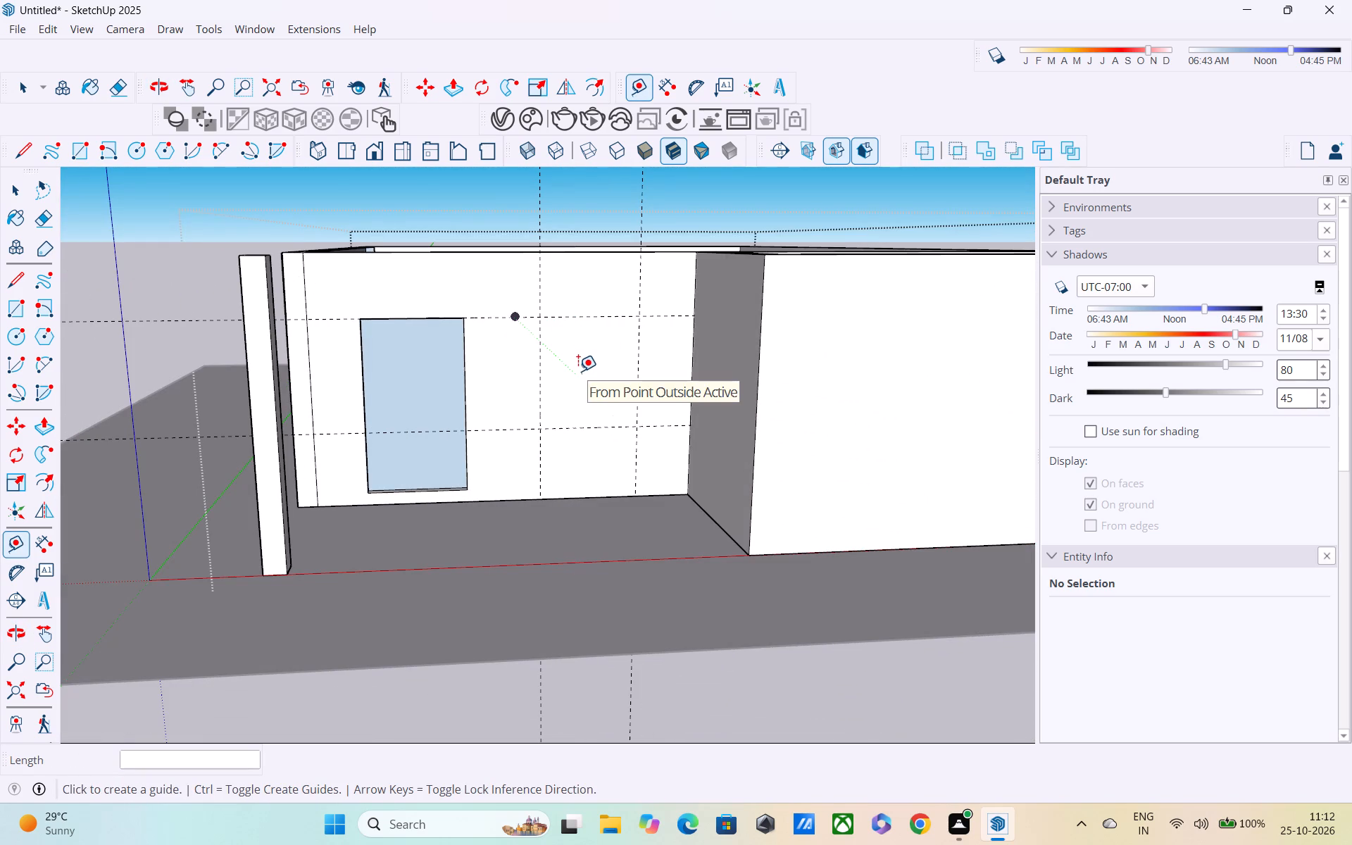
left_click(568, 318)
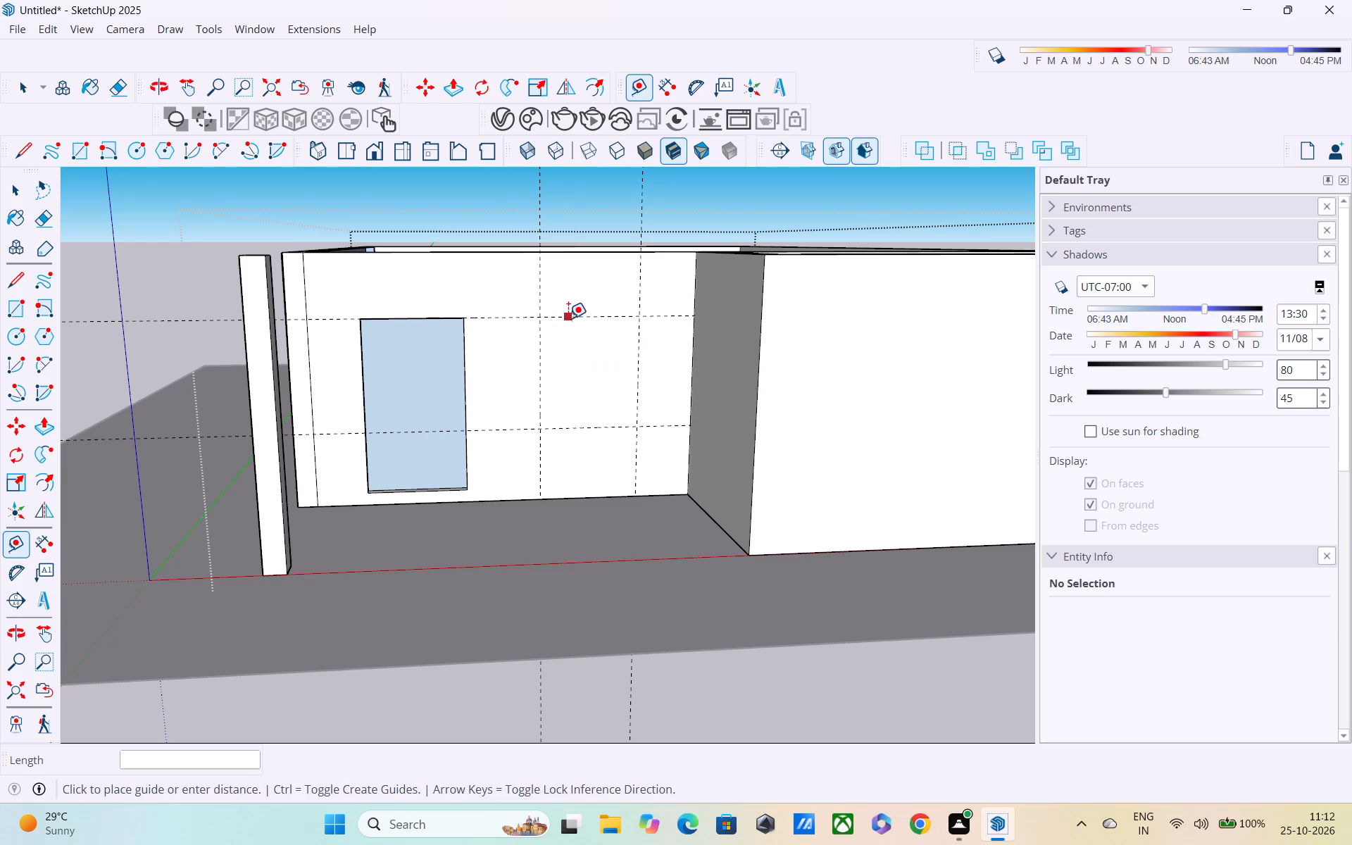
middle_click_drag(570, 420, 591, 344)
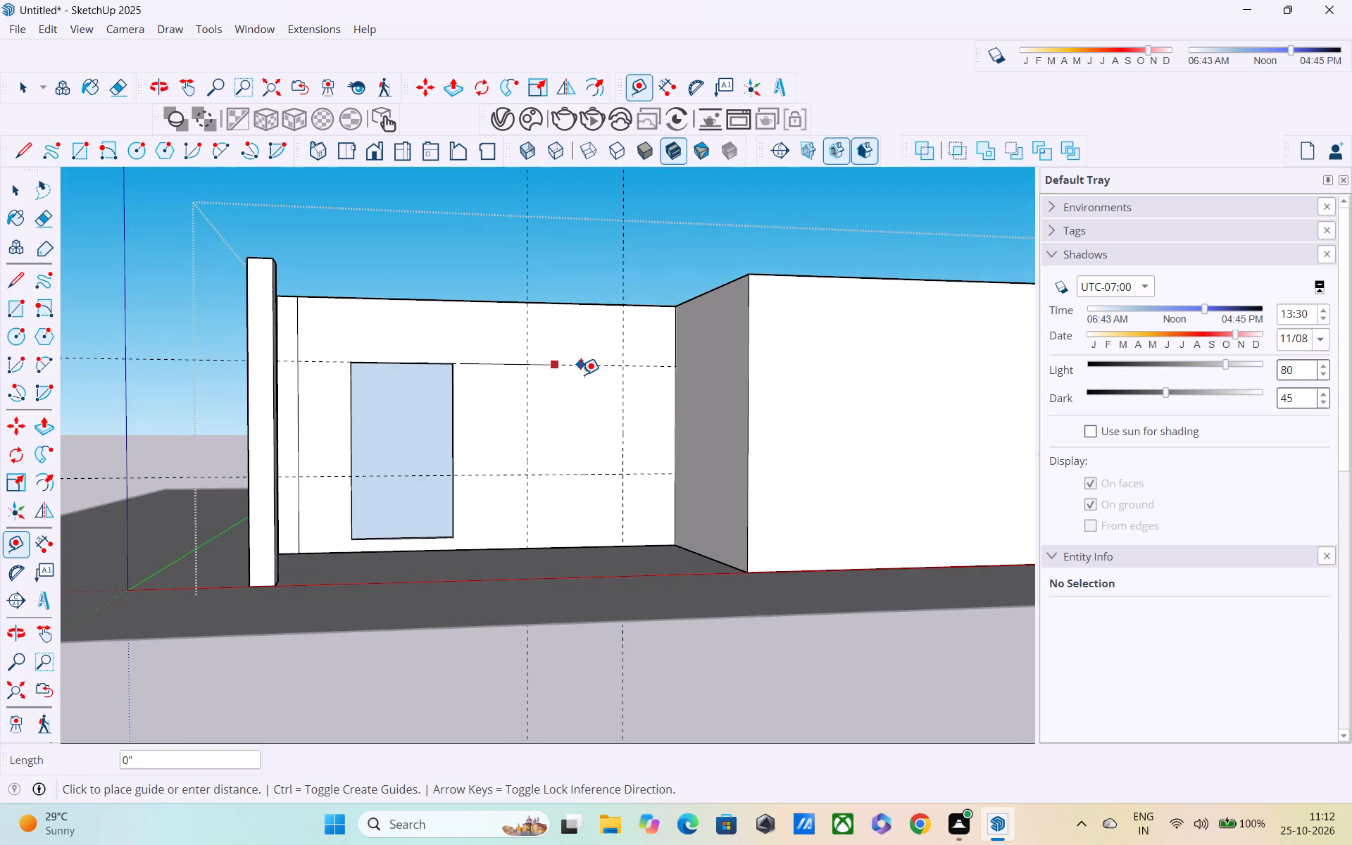
Undo the guides, window erasures, door panel and cut openings, back to the flat door and window outlines on the recessed wall.
key("ctrl+z")
key("ctrl+z")
key("ctrl+z")
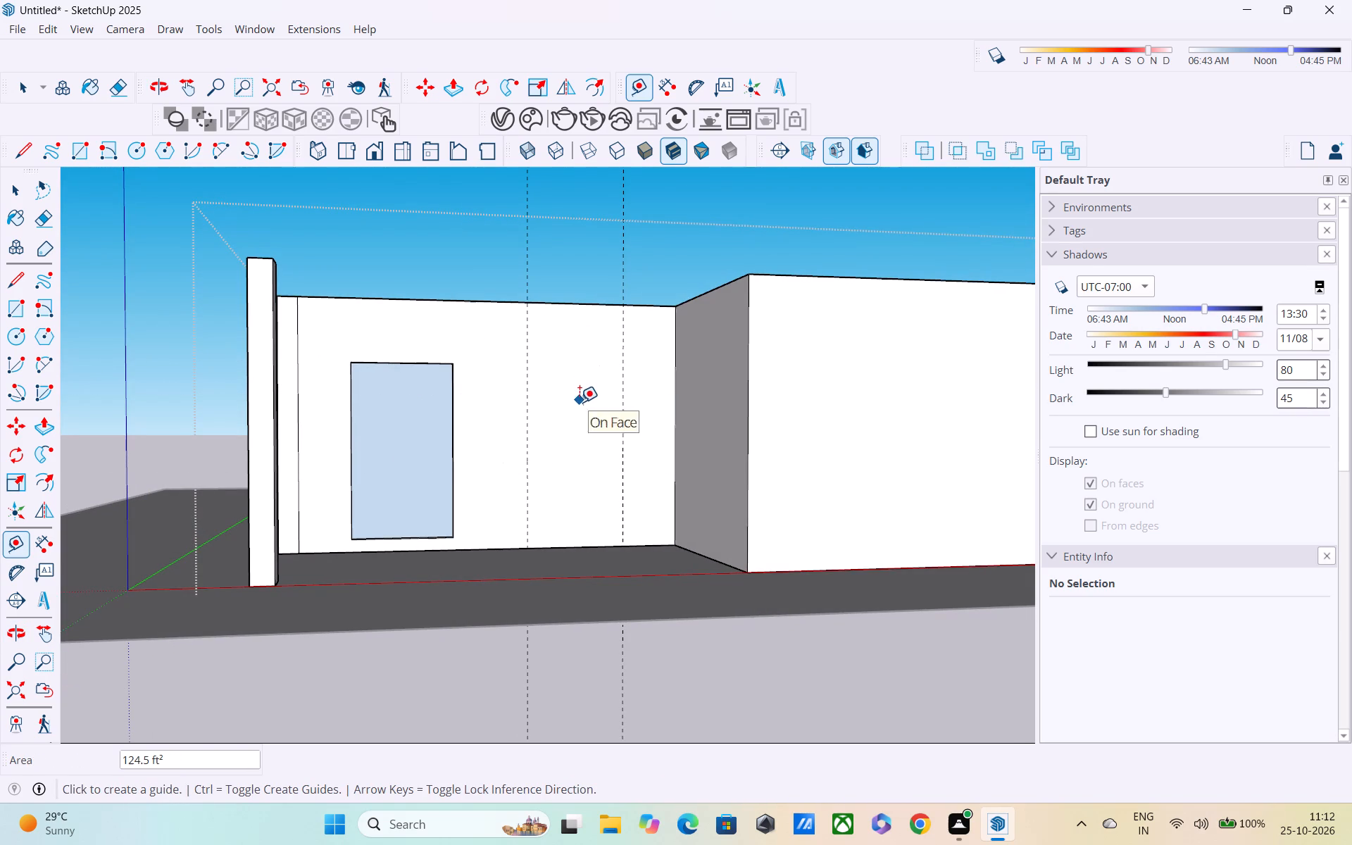
key("ctrl+z")
key("z")
key("ctrl+z")
key("ctrl+z")
key("z")
key("ctrl+z")
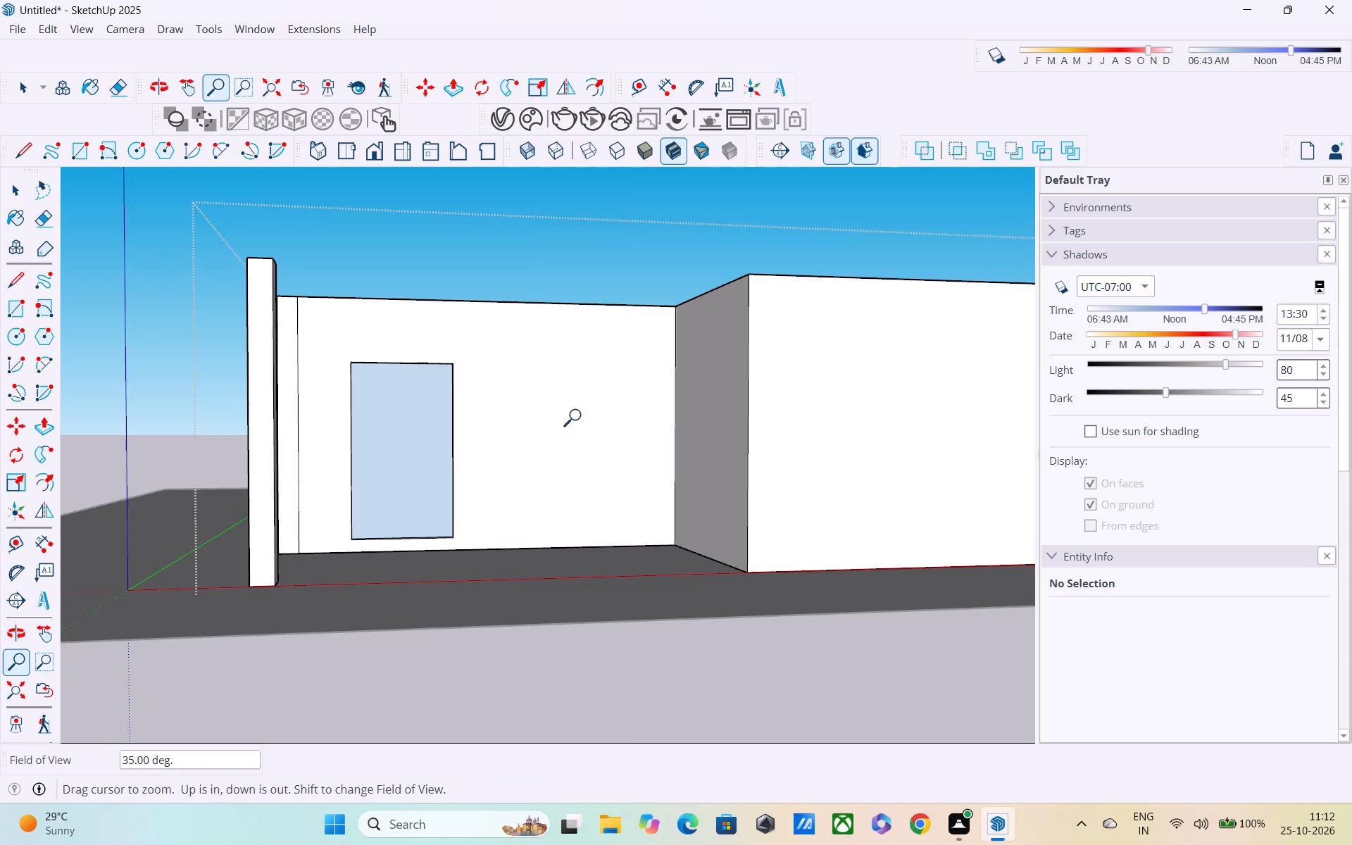
key("z")
key("ctrl+z")
key("z")
key("ctrl+z")
key("ctrl+z")
key("ctrl+z")
key("ctrl+z")
key("ctrl+z")
key("z")
key("ctrl+z")
key("ctrl+z")
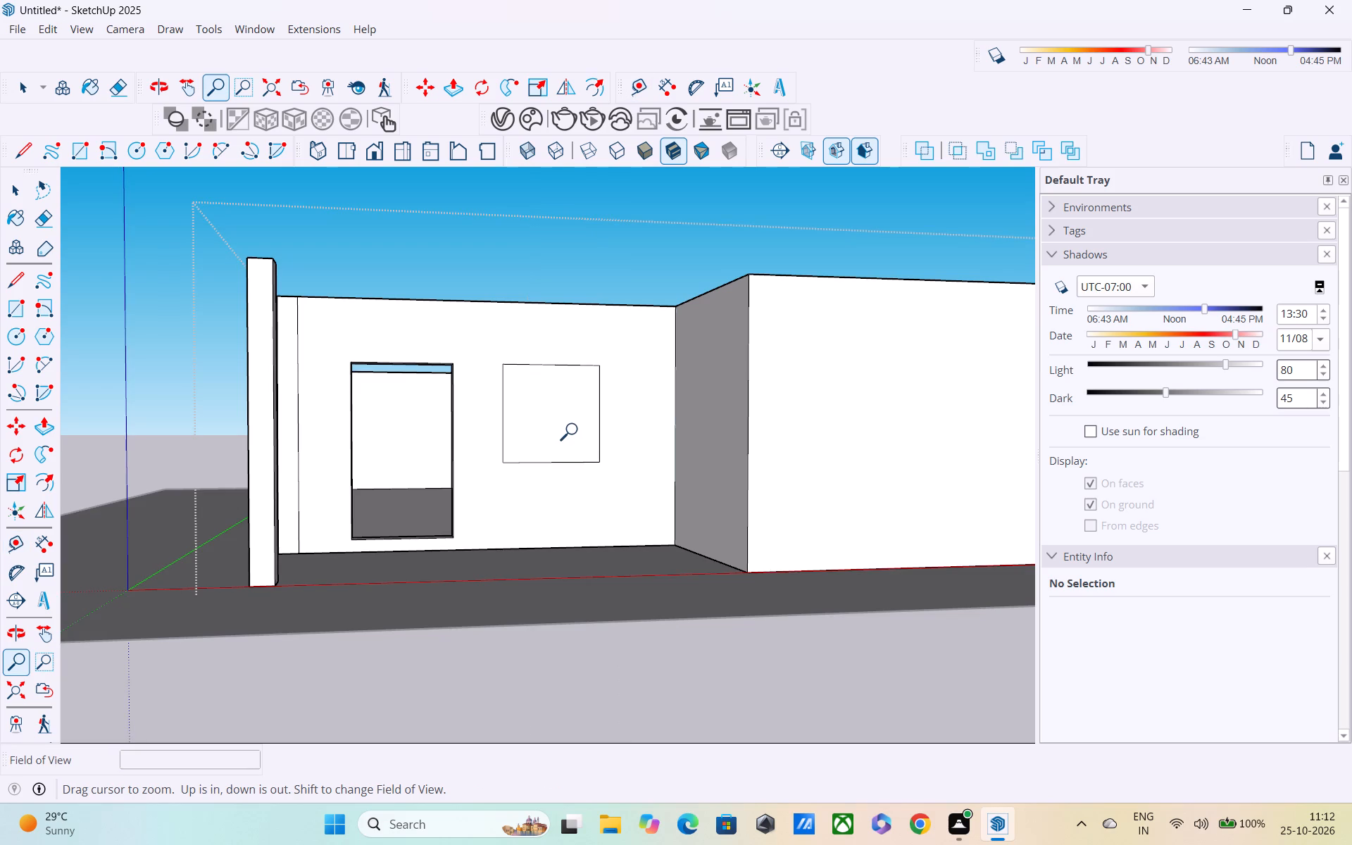
key("ctrl+z")
Offset the door outline on the recessed wall 4" inward to form a frame.
key("space")
middle_click_drag(423, 465, 379, 550)
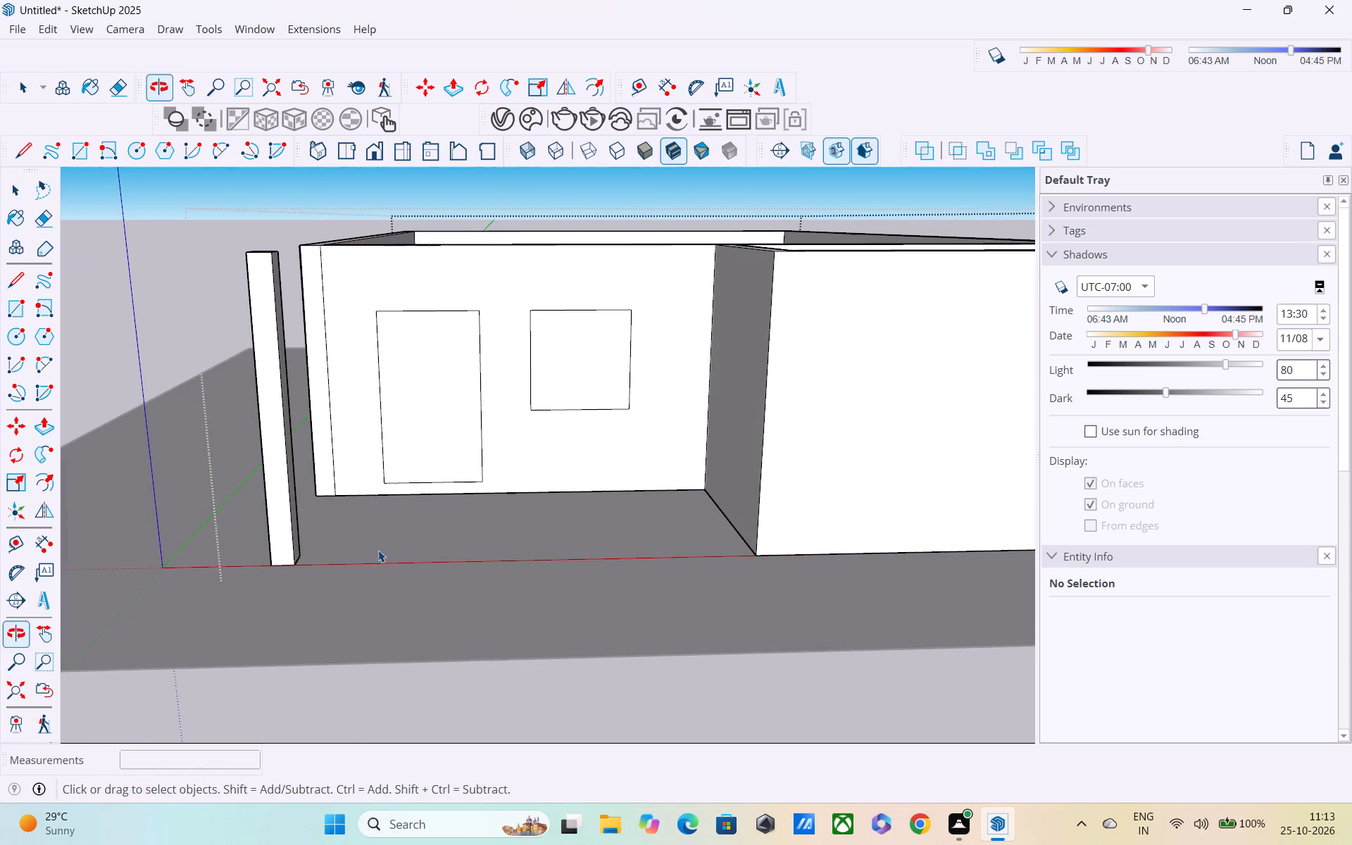
key("f")
left_click(392, 383)
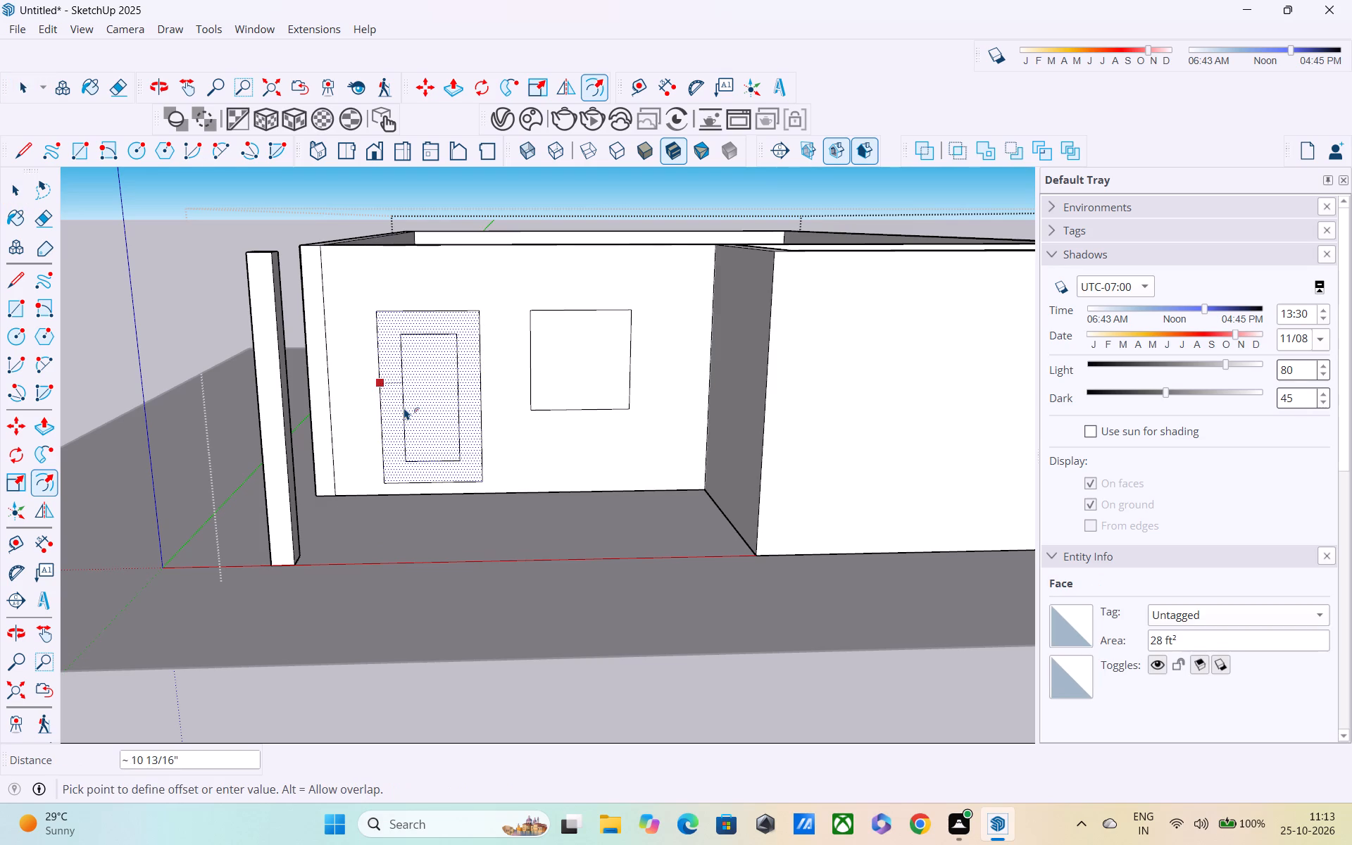
type("4\"")
key("Return")
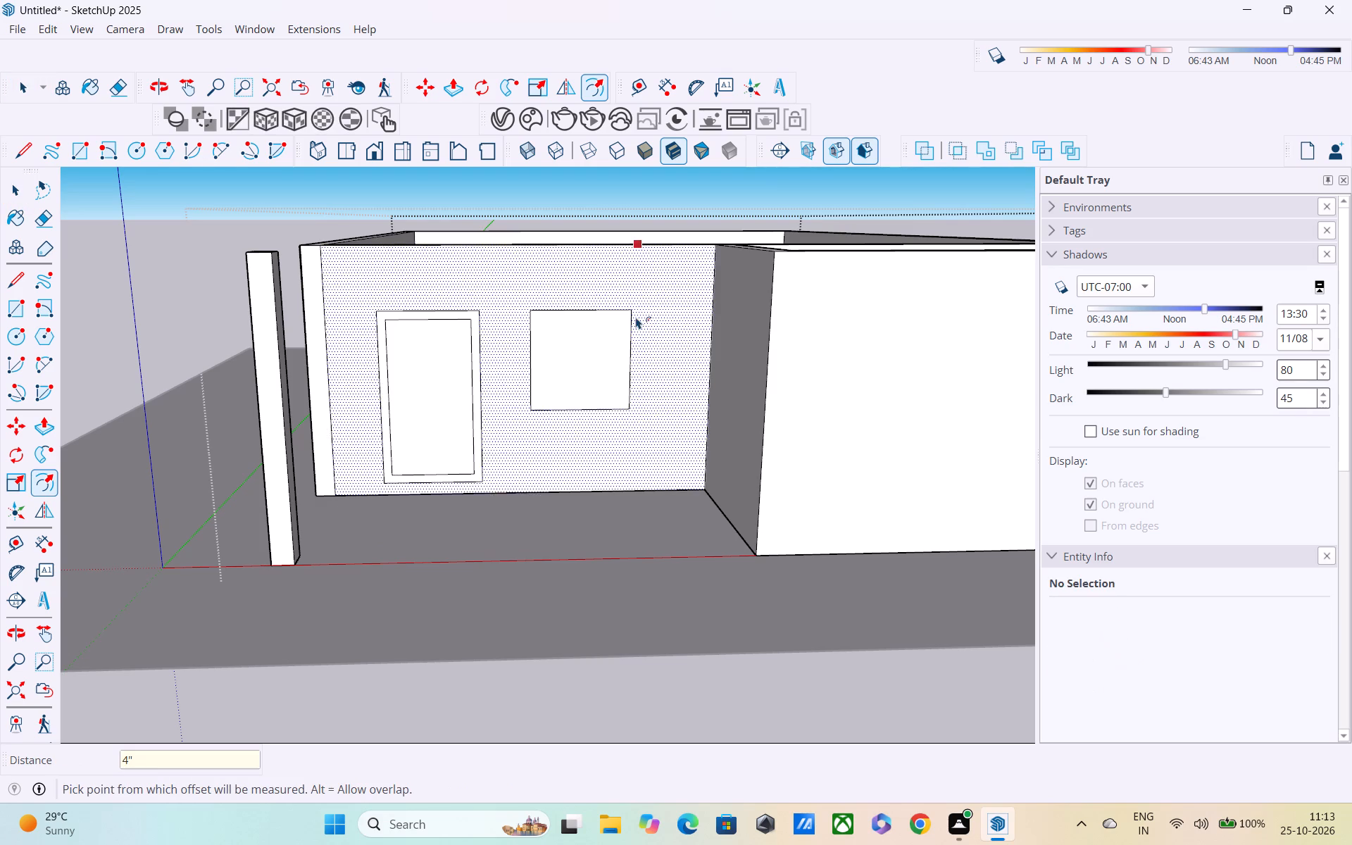
Offset the square window outline on the recessed wall 4" inward to form a frame.
left_click(561, 373)
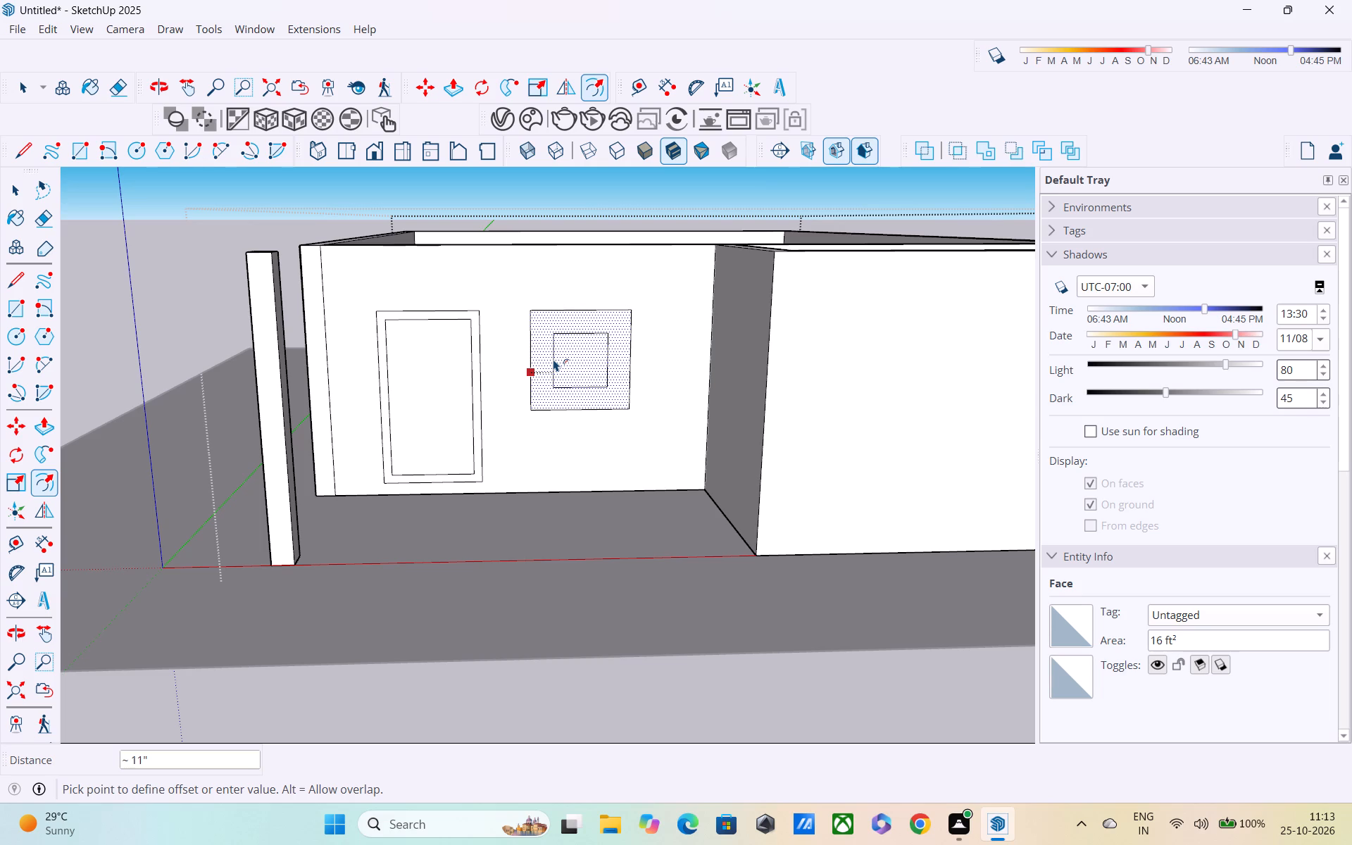
type("4\"")
key("Return")
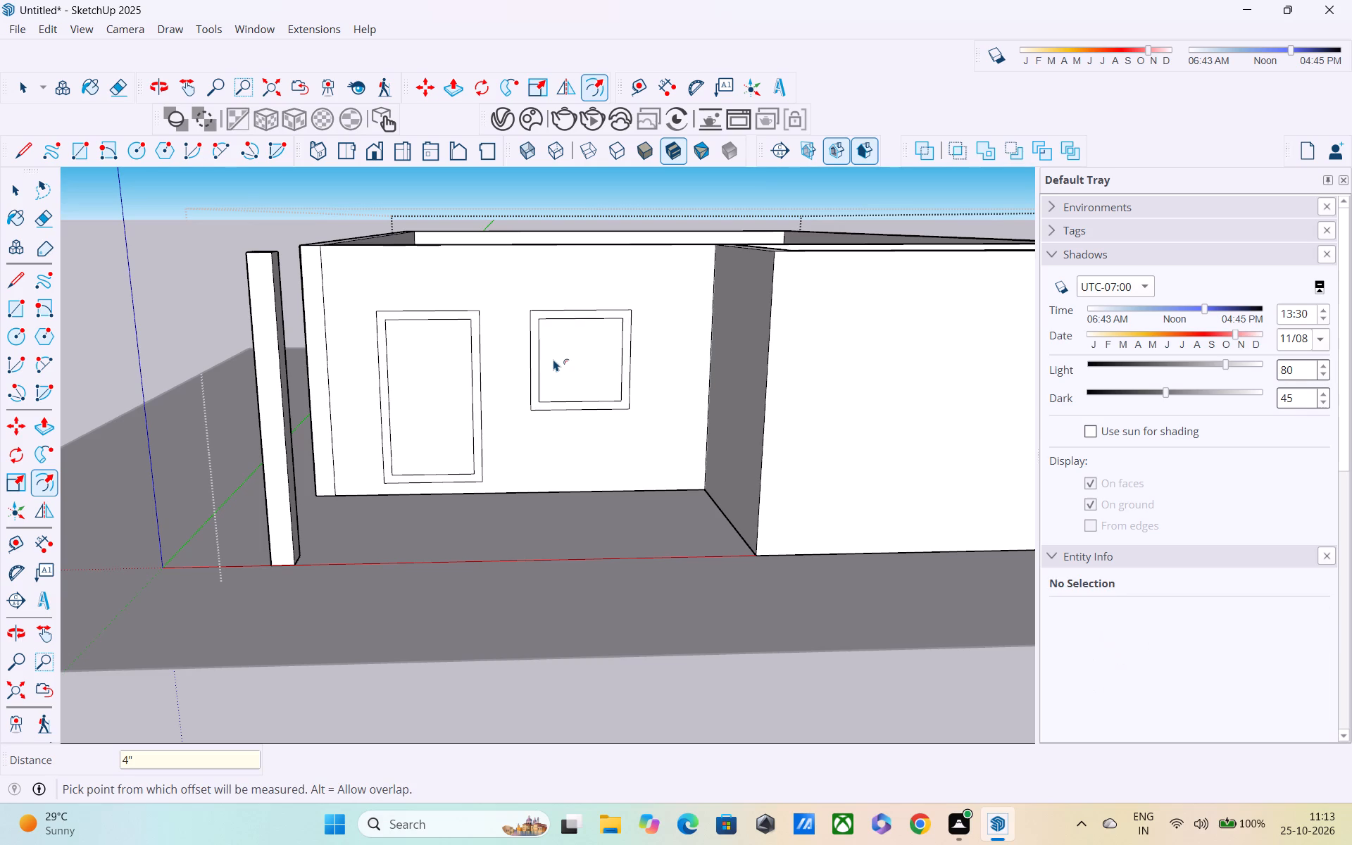
Draw a vertical centre line across the inner window outline on the recessed wall, from top midpoint to bottom midpoint.
key("l")
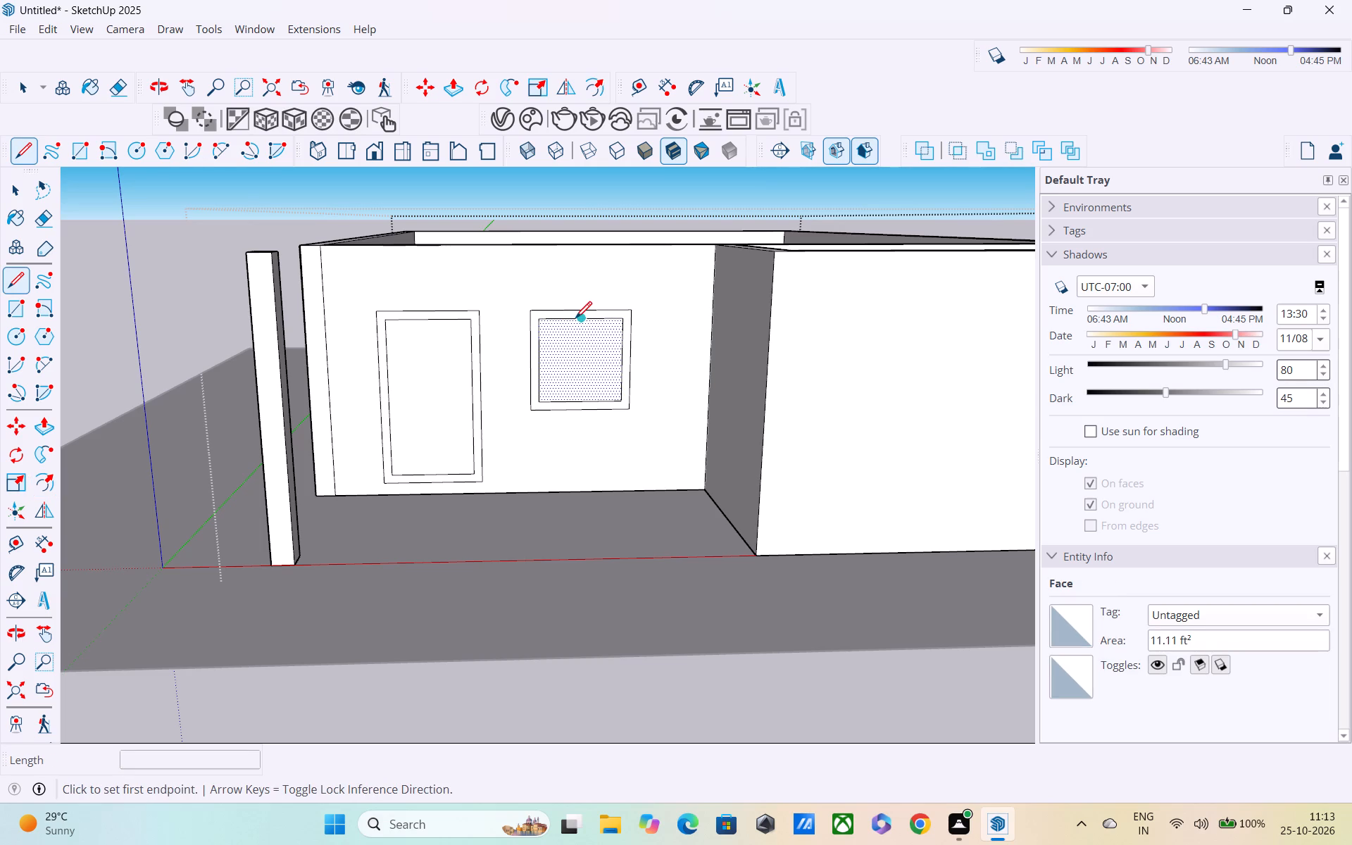
left_click(579, 321)
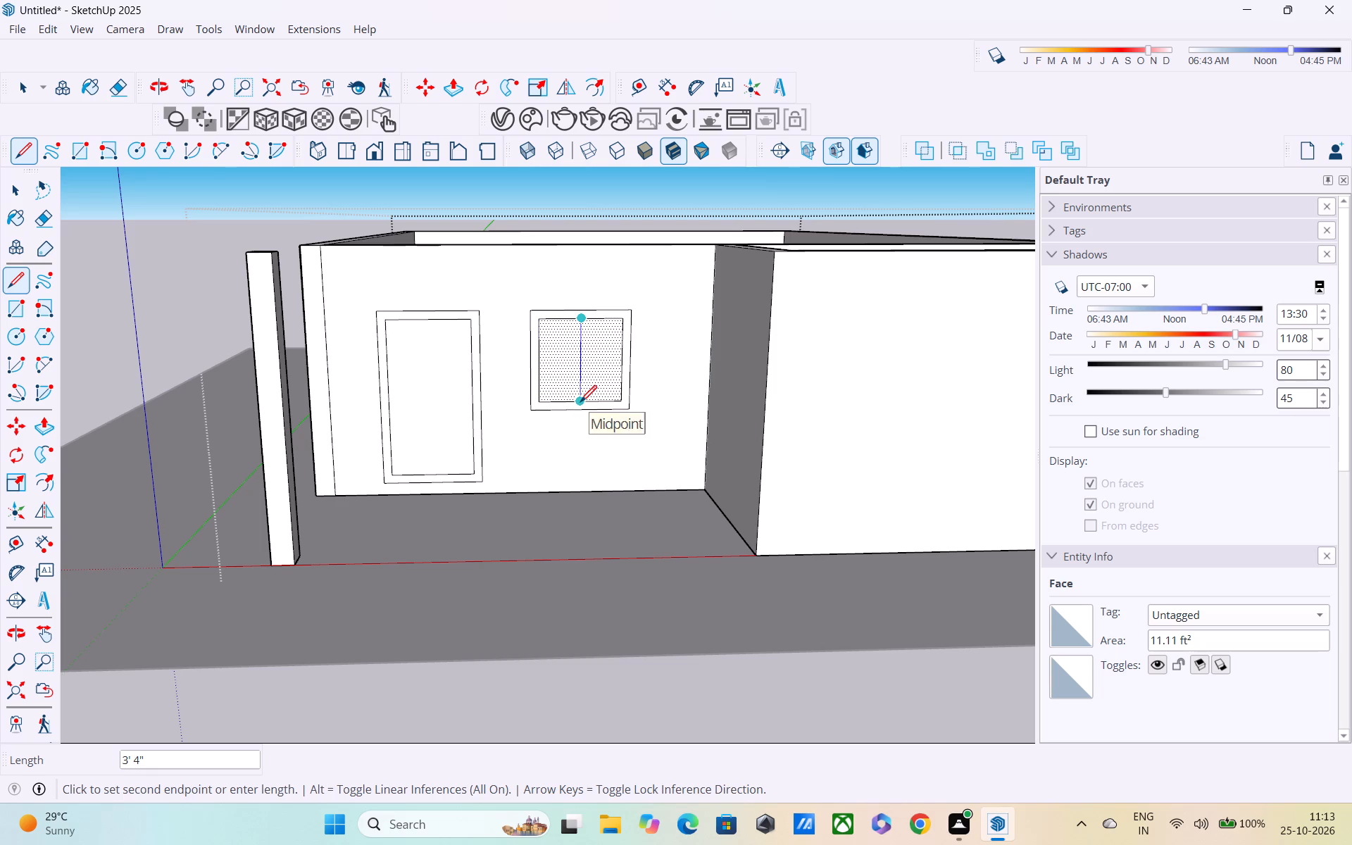
left_click(580, 403)
key("space")
Copy the window's centre line 2" away from the door, and copy that new line 4" back towards the door as mullion edges.
scroll(575, 349, "up", 3)
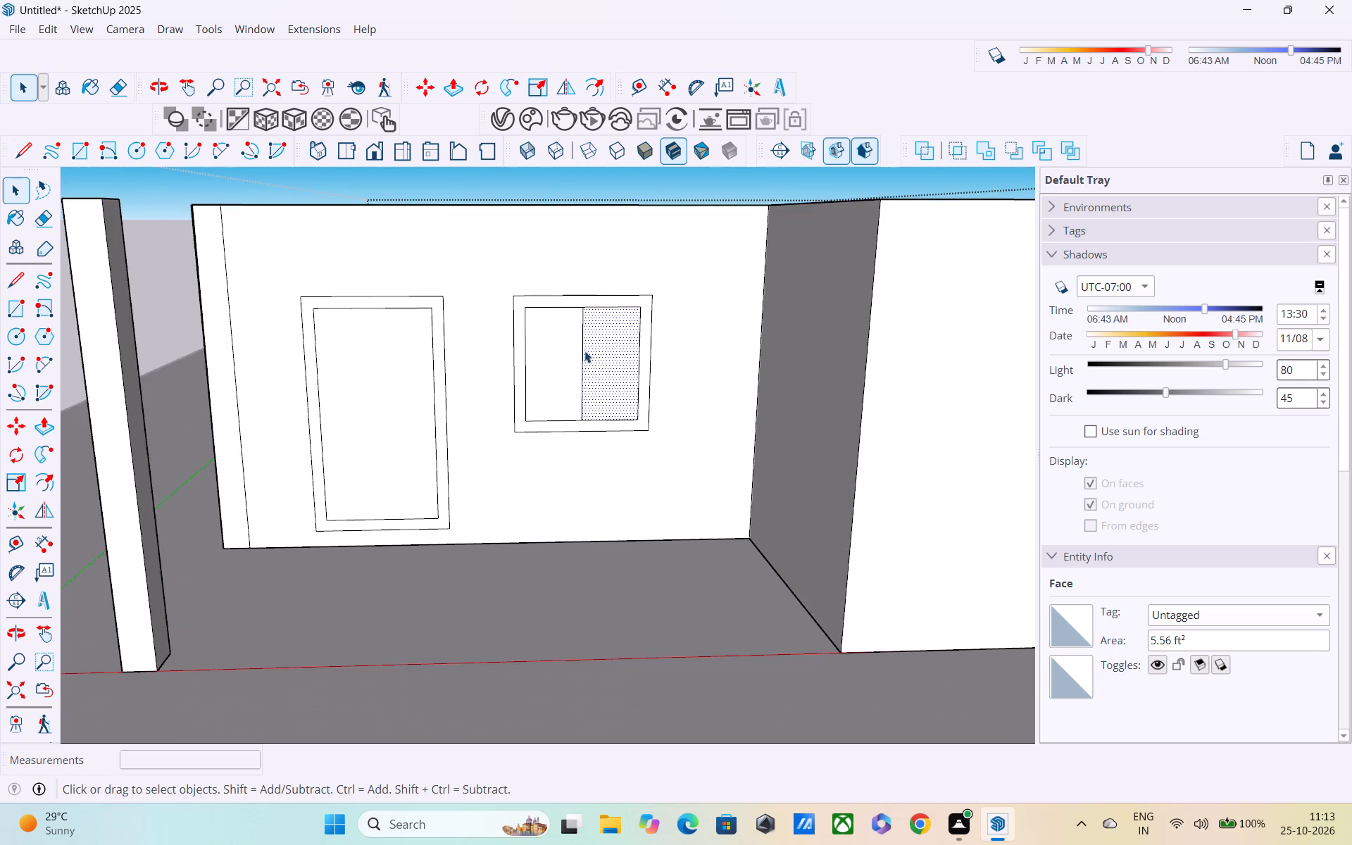
scroll(588, 351, "down", 5)
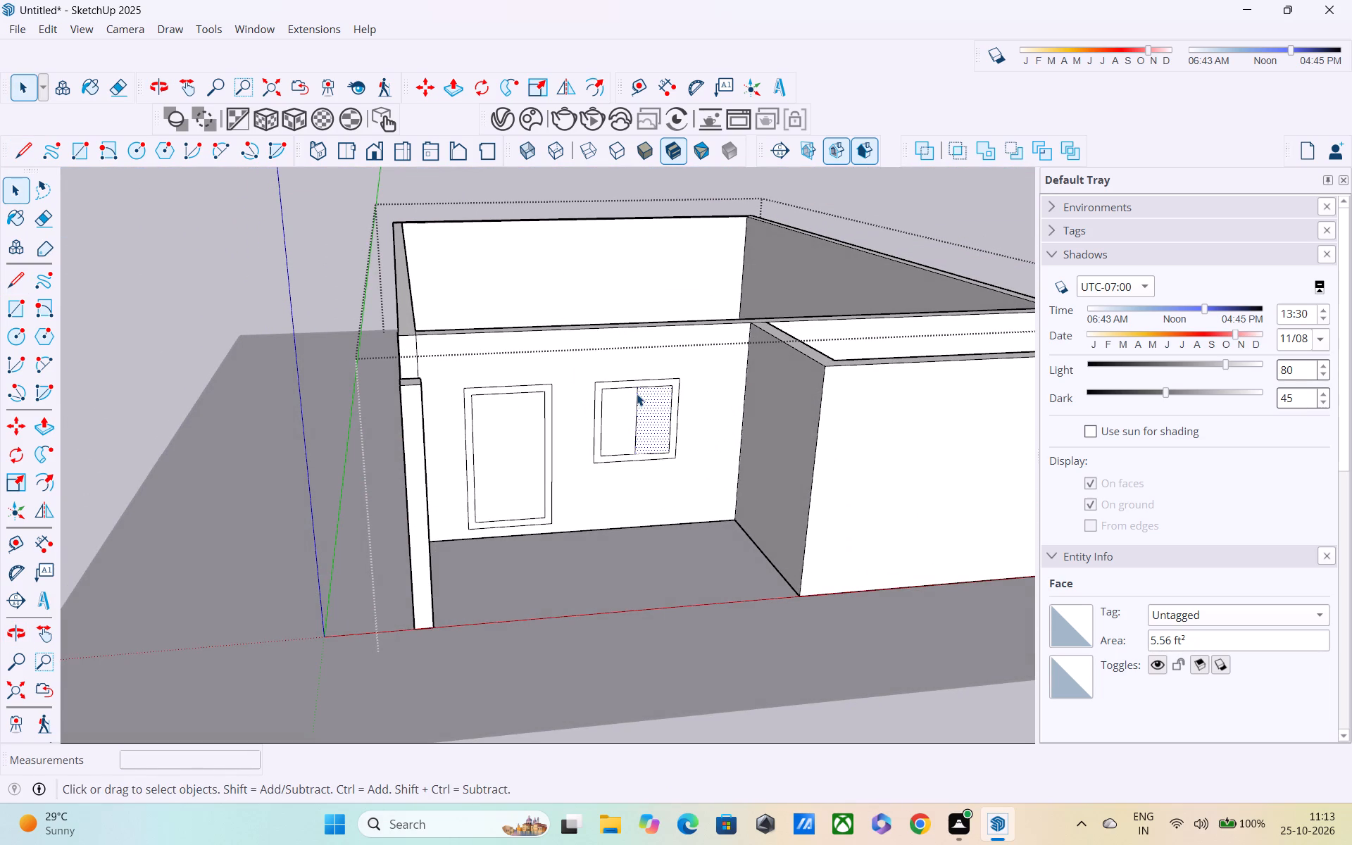
scroll(637, 394, "up", 2)
middle_click_drag(632, 391, 602, 328)
middle_click_drag(681, 451, 641, 348, "shift")
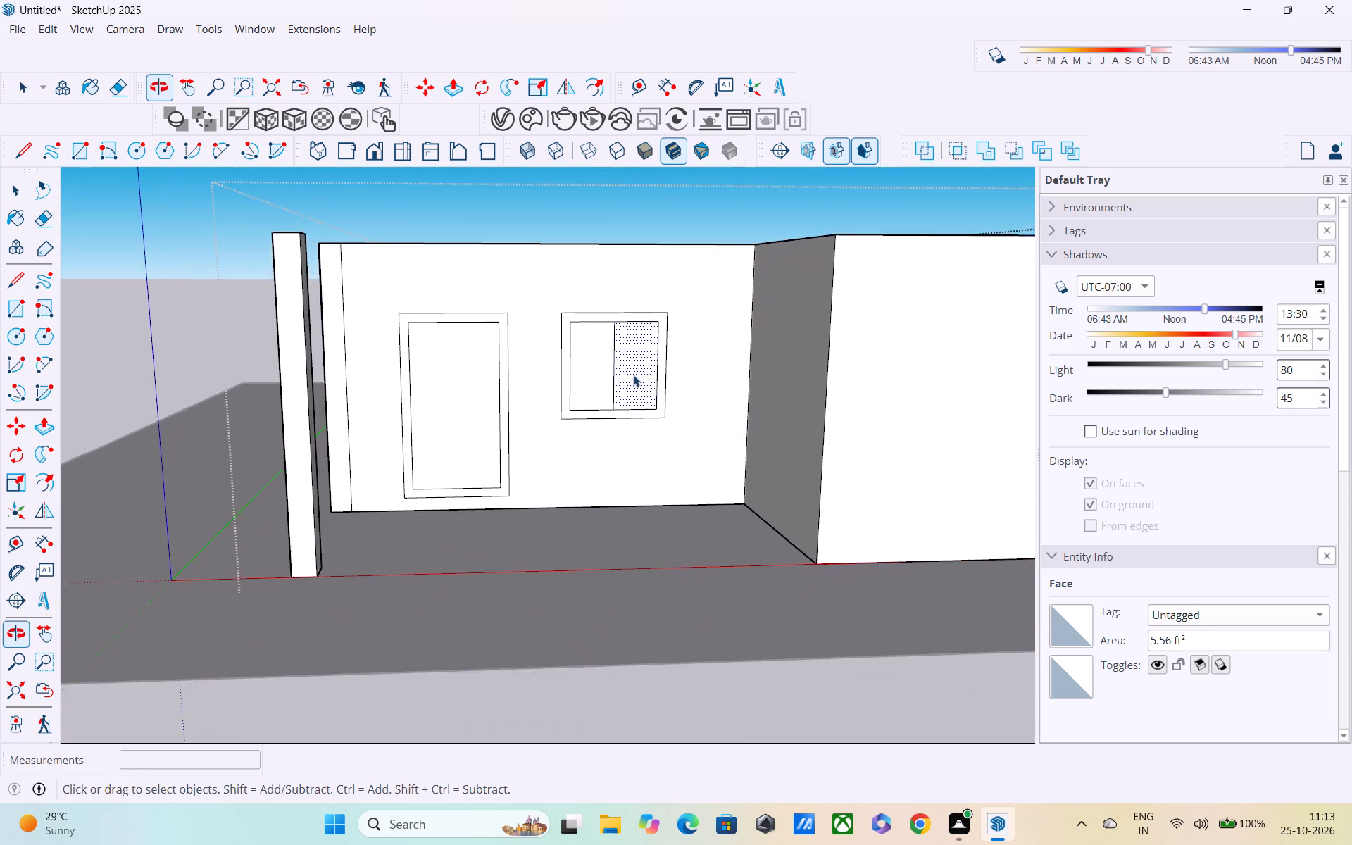
scroll(627, 381, "up", 4)
left_click(608, 354)
key("m")
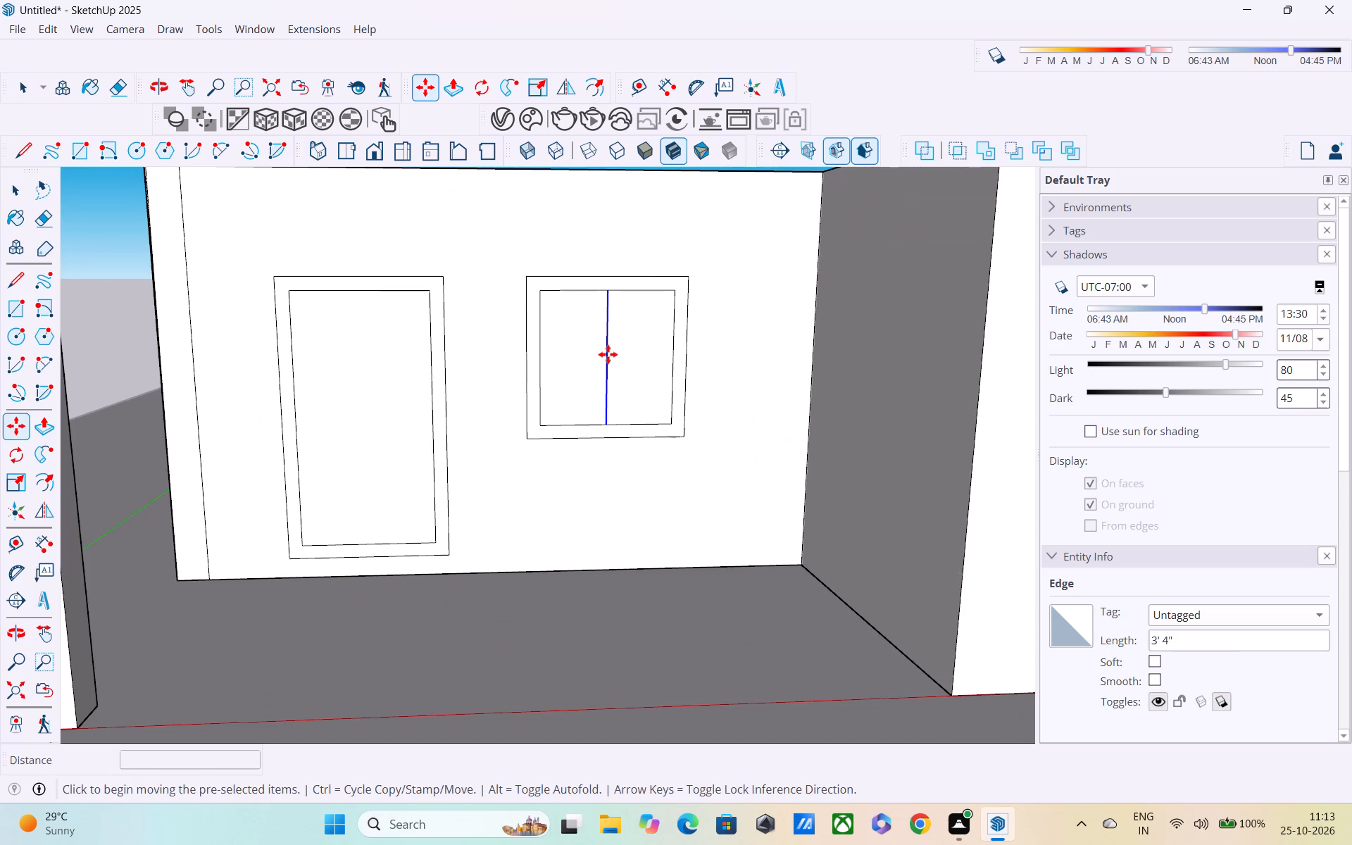
left_click(607, 425)
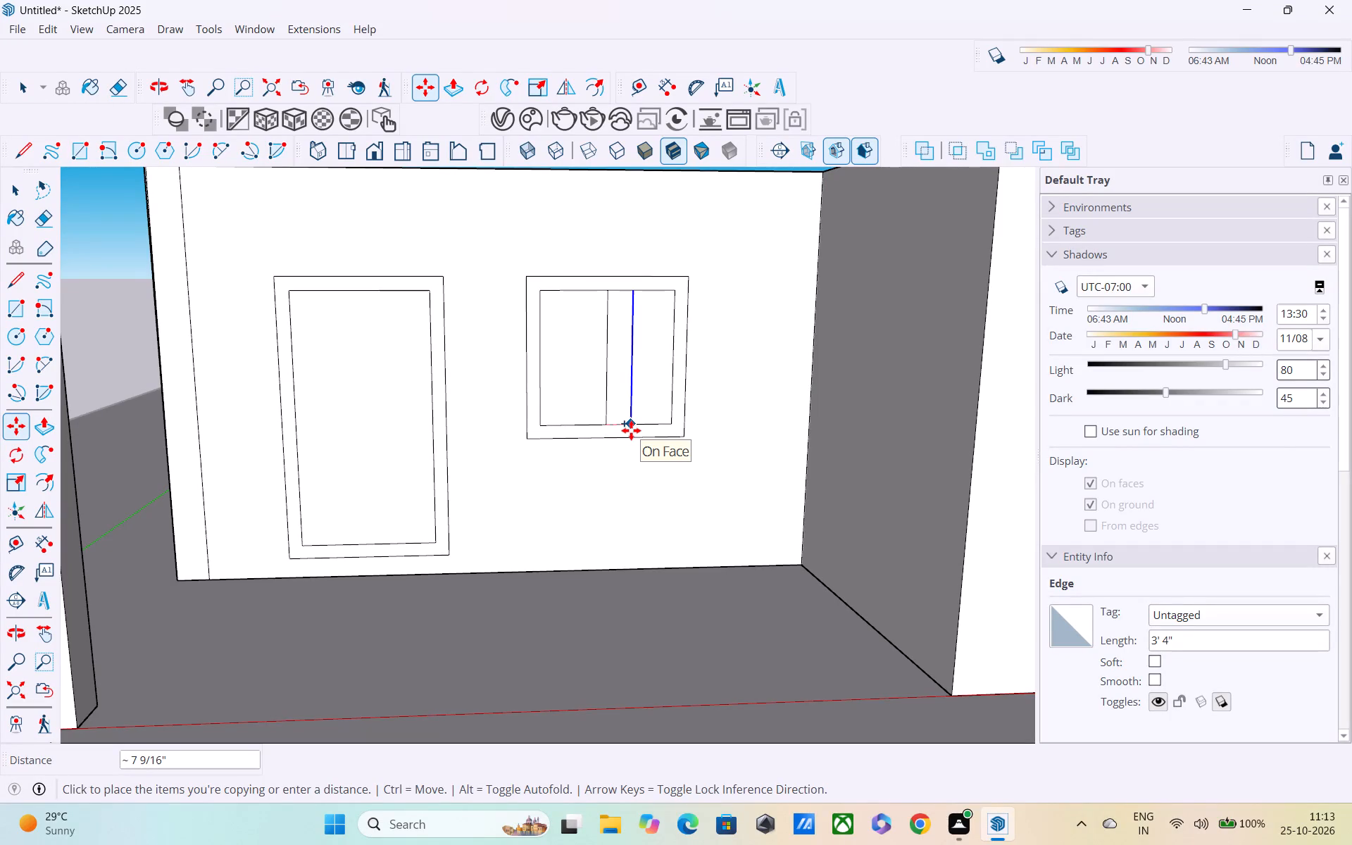
type("2\"")
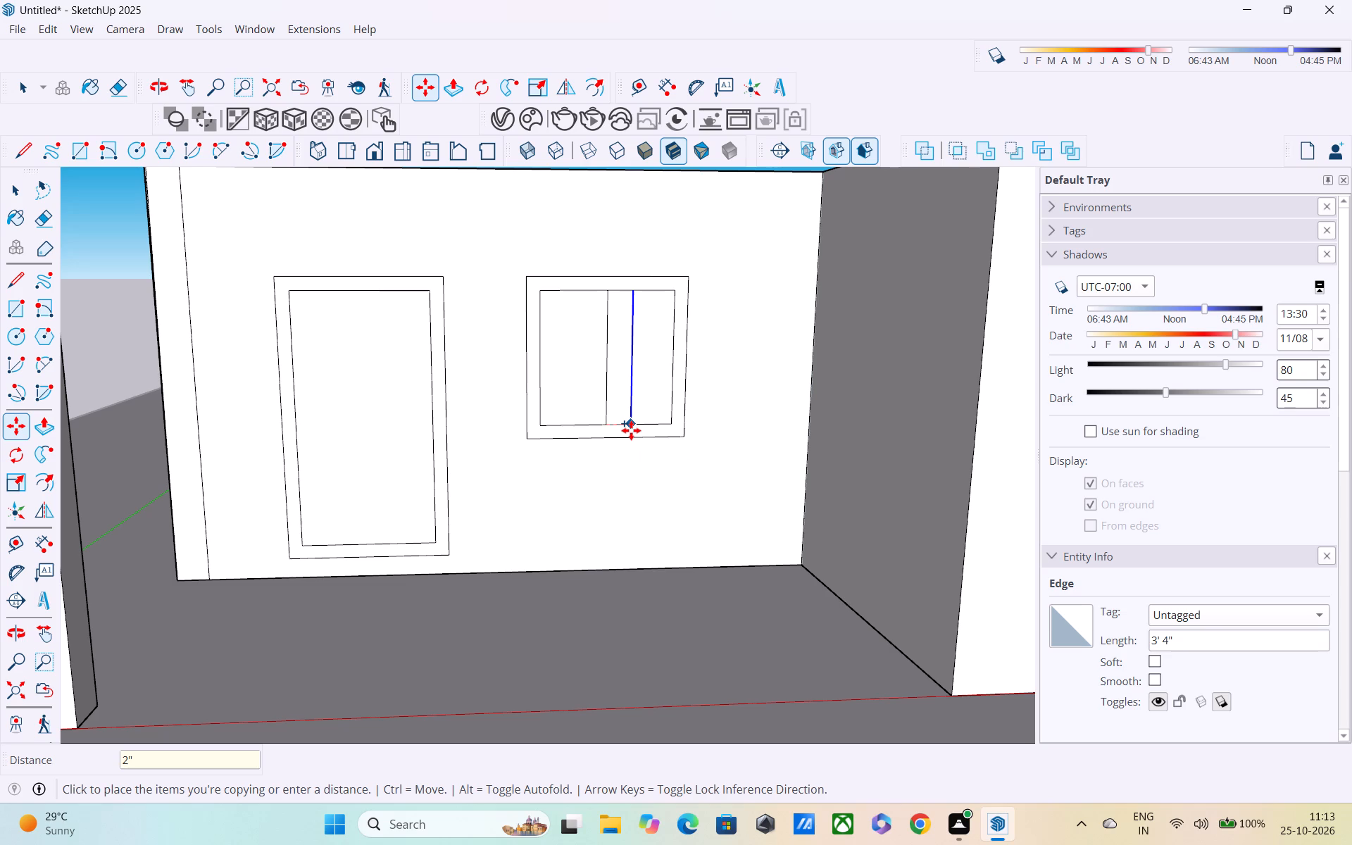
key("Return")
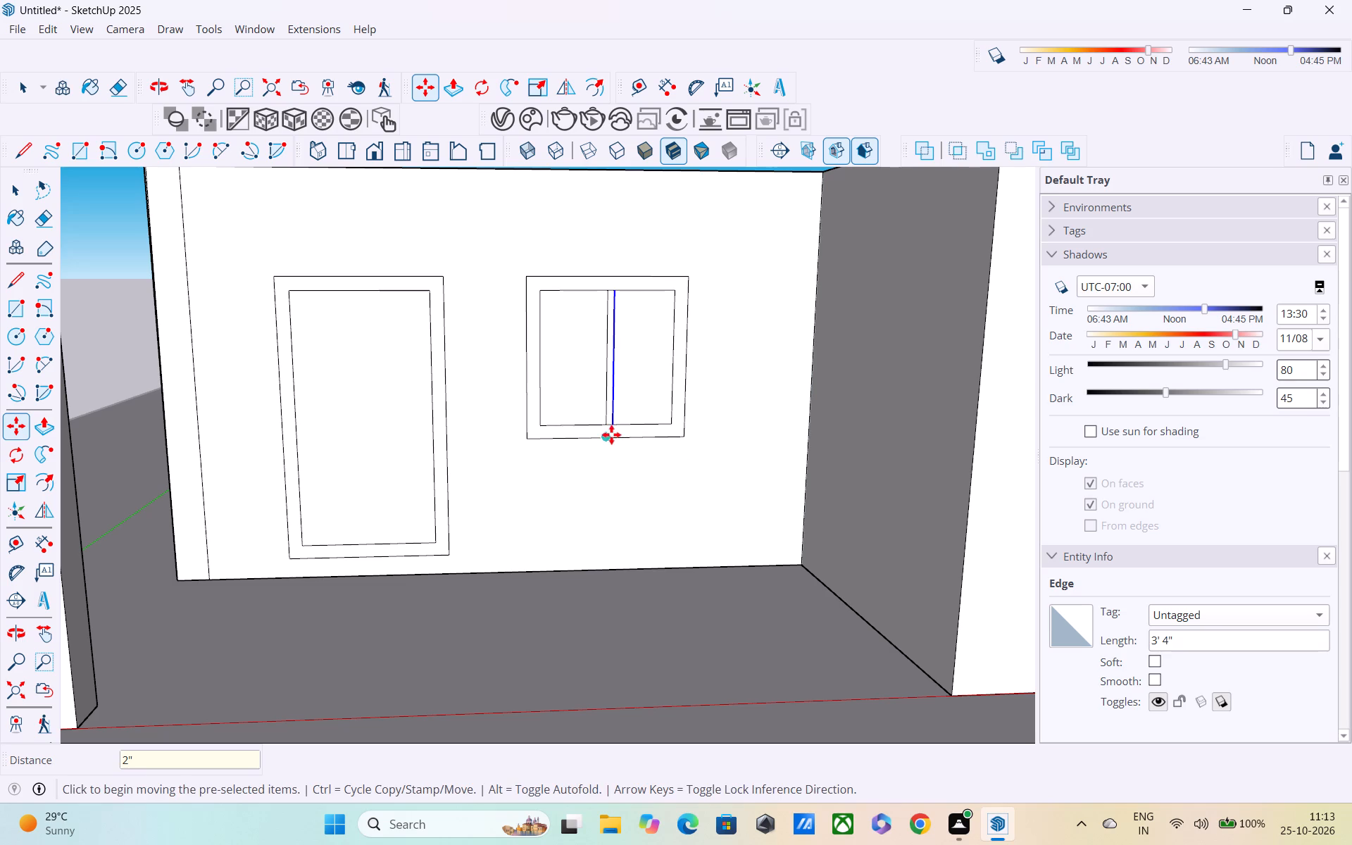
left_click(611, 425)
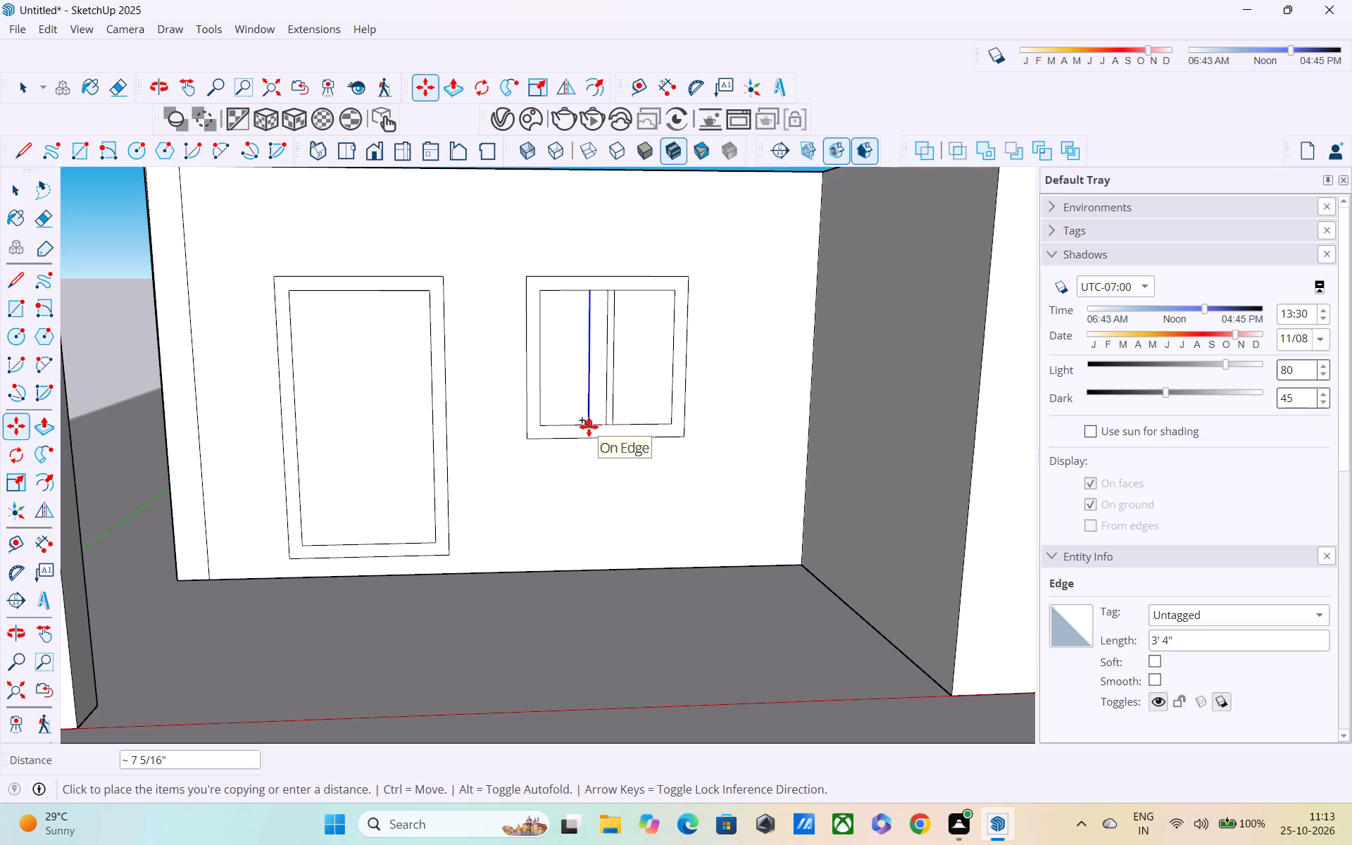
type("4\"")
key("Return")
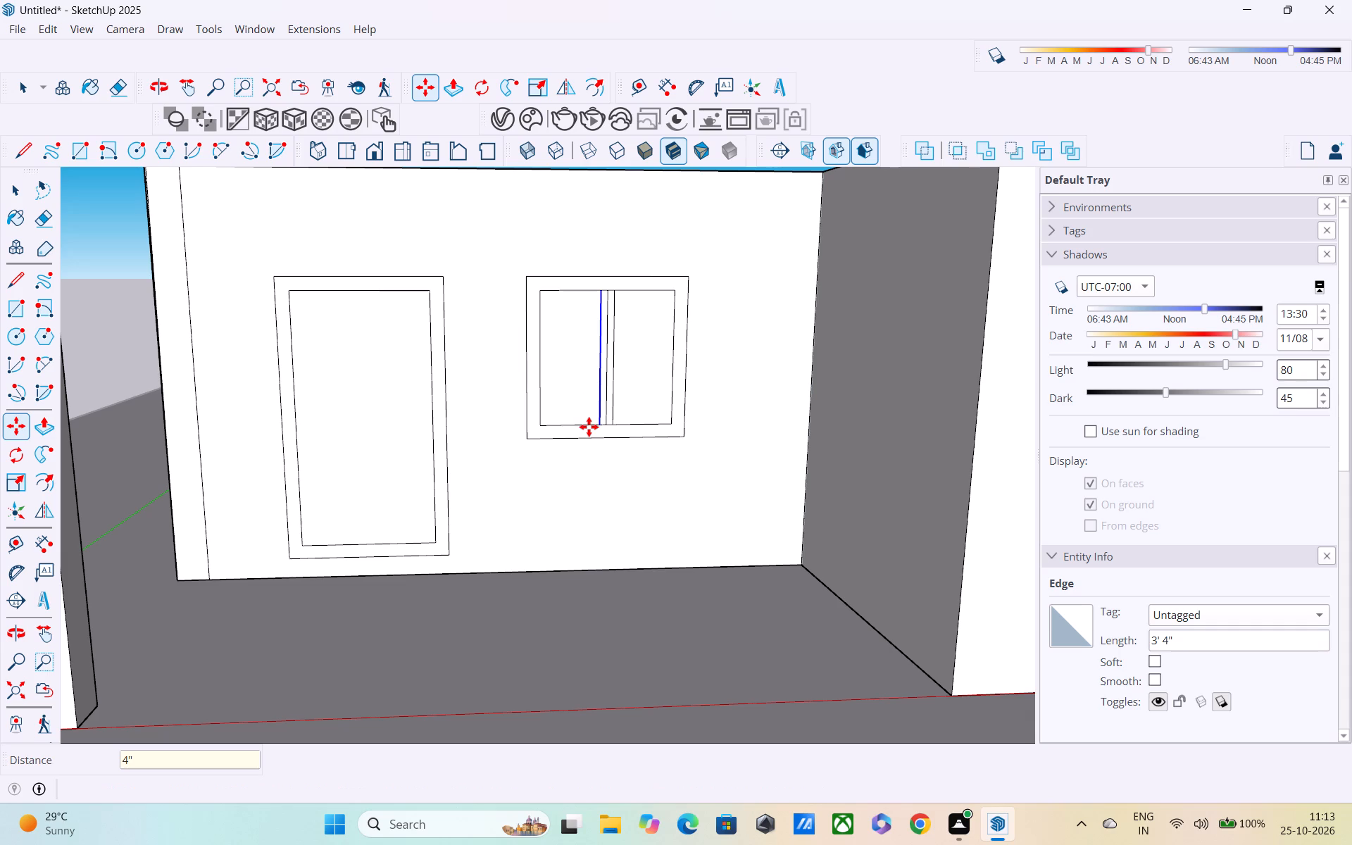
Erase the window's centre line and the short inner-frame segments between the mullion edges at the top and bottom.
key("space")
key("e")
scroll(599, 409, "up", 6)
left_click(611, 331)
scroll(618, 361, "down", 6)
scroll(625, 254, "up", 2)
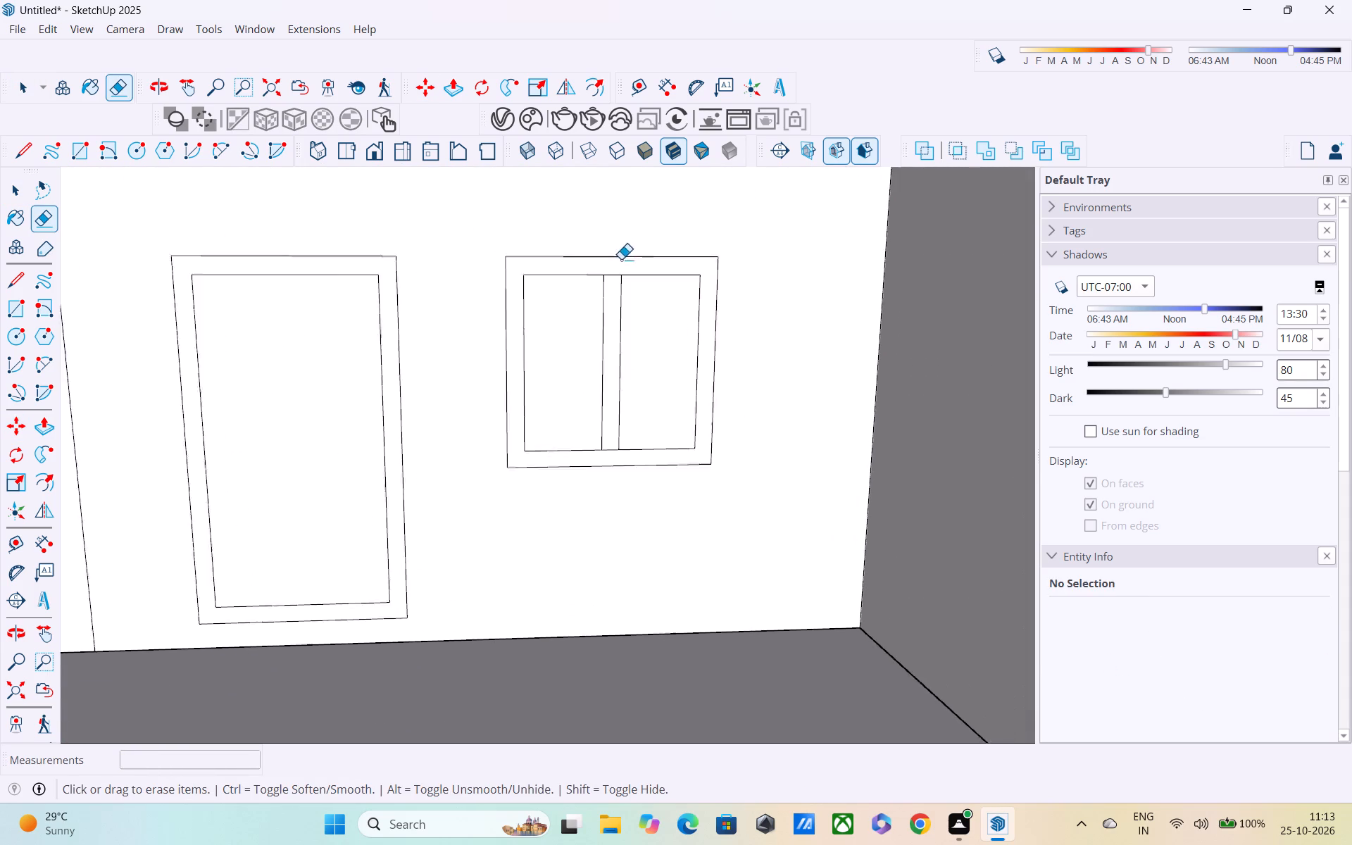
scroll(621, 259, "up", 5)
left_click_drag(606, 270, 612, 305)
middle_click_drag(615, 449, 580, 323)
scroll(585, 563, "up", 2)
left_click_drag(611, 537, 616, 594)
scroll(605, 551, "down", 7)
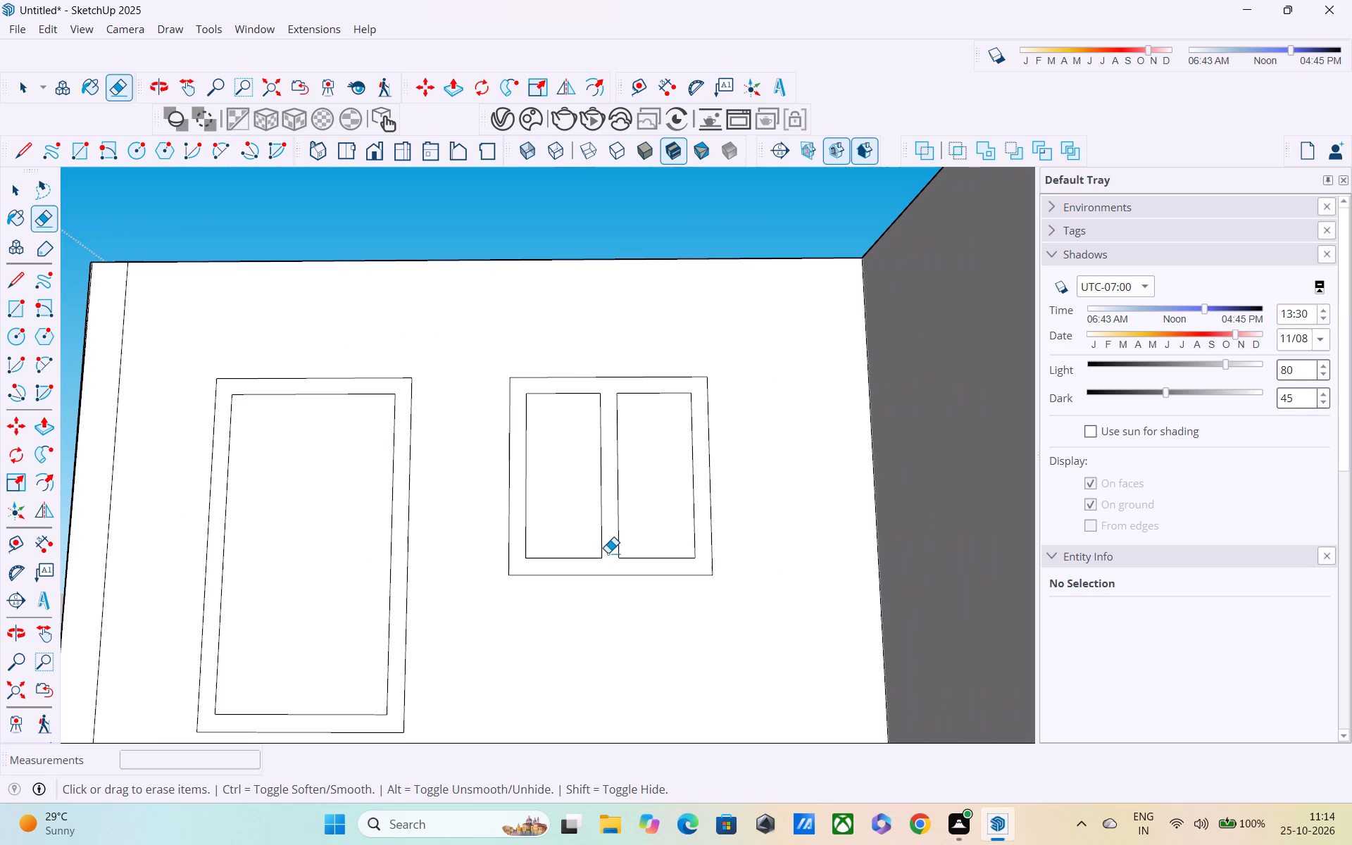
Push the door's inner face 9" through the recessed wall to cut the opening, leaving the frame face in place.
scroll(608, 553, "down", 1)
middle_click_drag(613, 576, 583, 441)
scroll(582, 442, "up", 1, "shift")
scroll(576, 442, "down", 5)
middle_click_drag(576, 442, 587, 520, "shift")
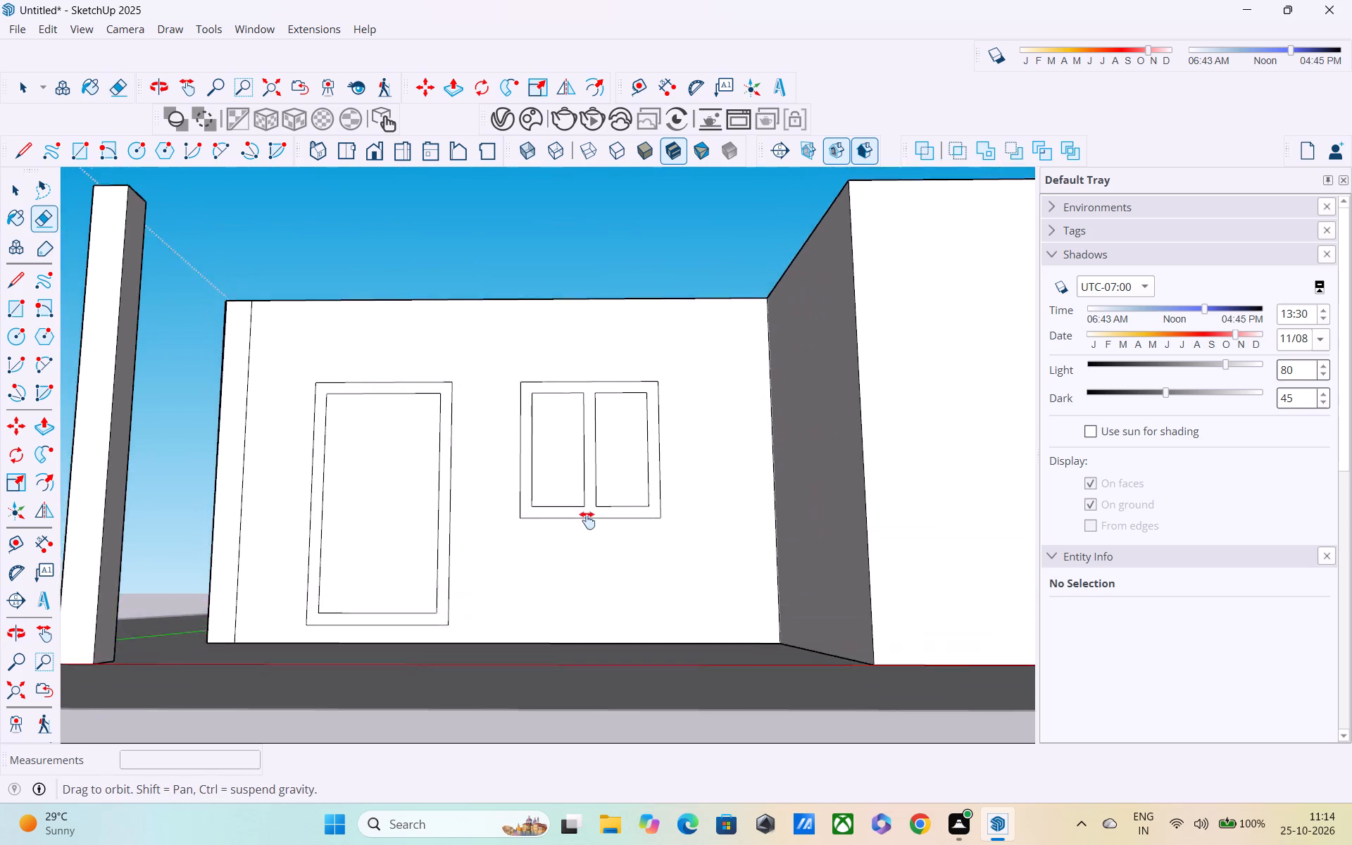
middle_click_drag(587, 520, 564, 395, "shift")
middle_click_drag(563, 401, 591, 550, "shift")
scroll(452, 550, "up", 5)
key("space")
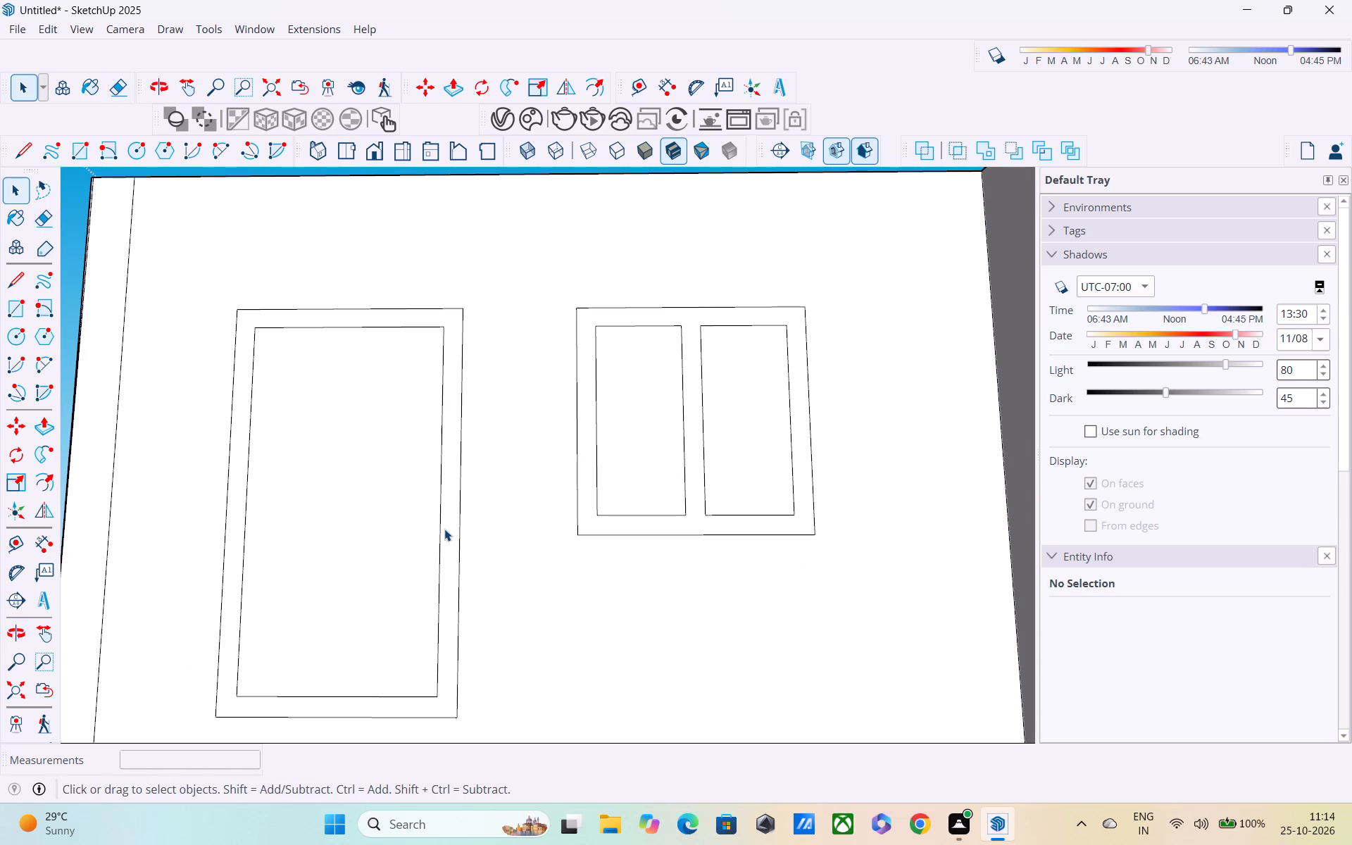
left_click(445, 529)
key("p")
left_click(449, 545)
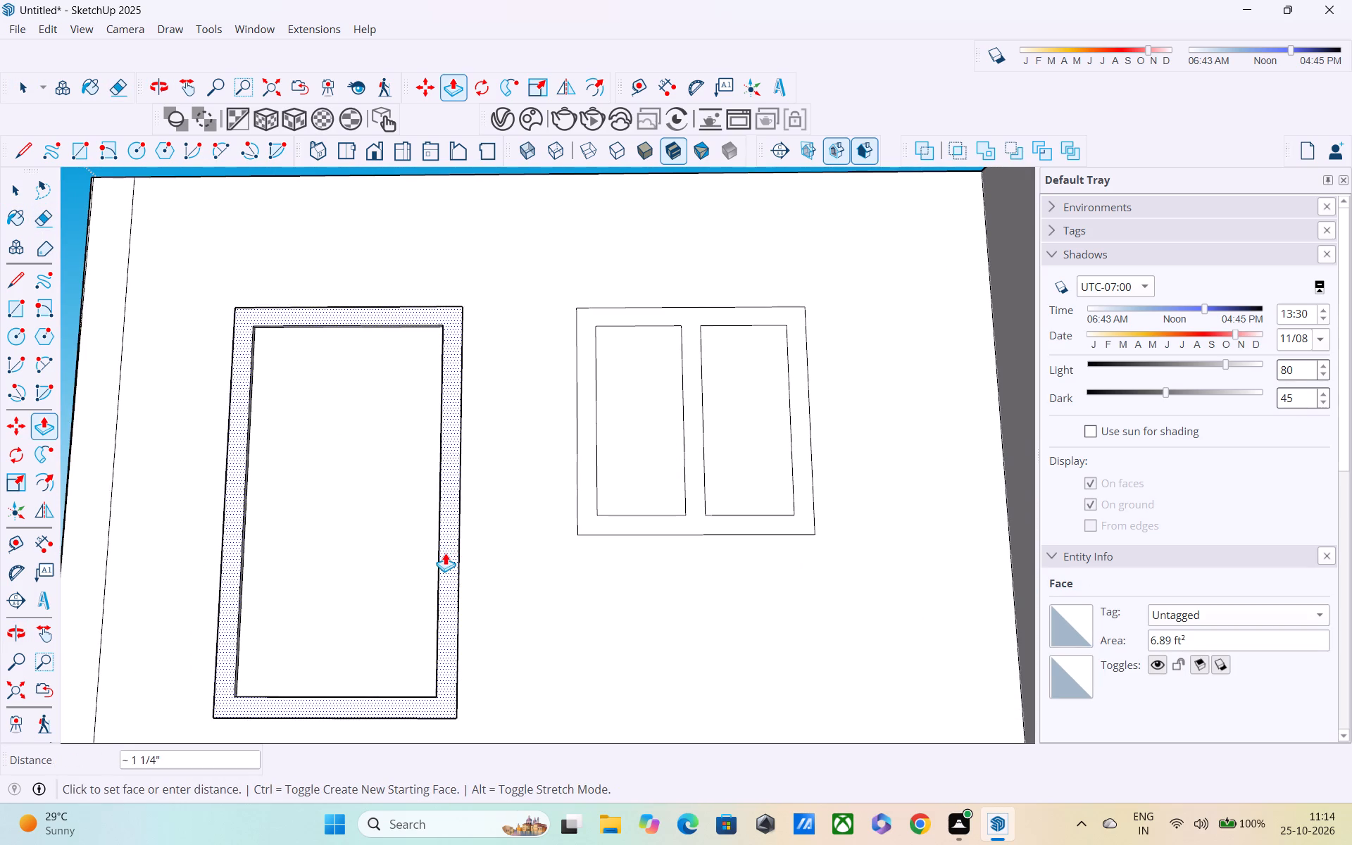
key("Escape")
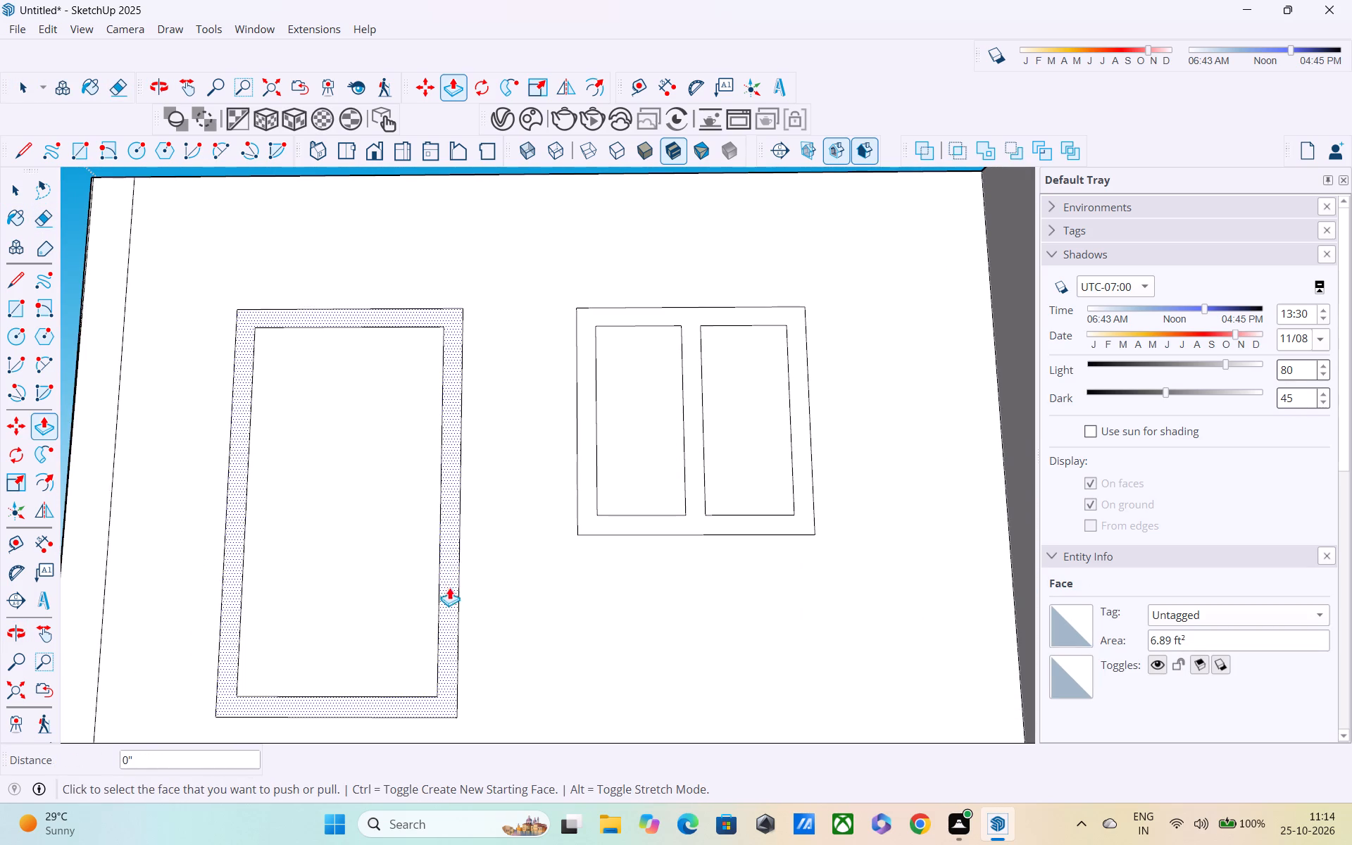
left_click(345, 619)
middle_click_drag(356, 556, 377, 682)
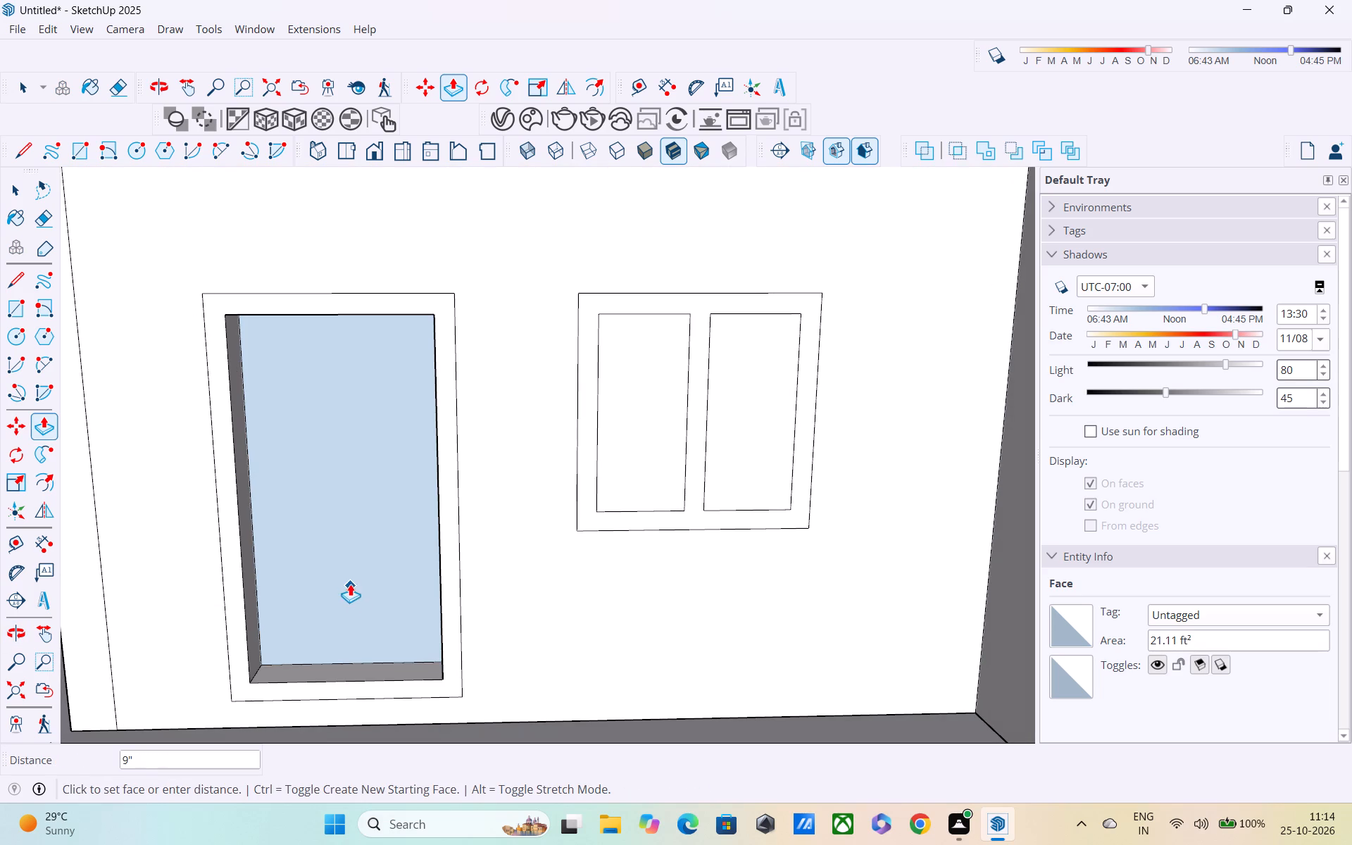
left_click(352, 537)
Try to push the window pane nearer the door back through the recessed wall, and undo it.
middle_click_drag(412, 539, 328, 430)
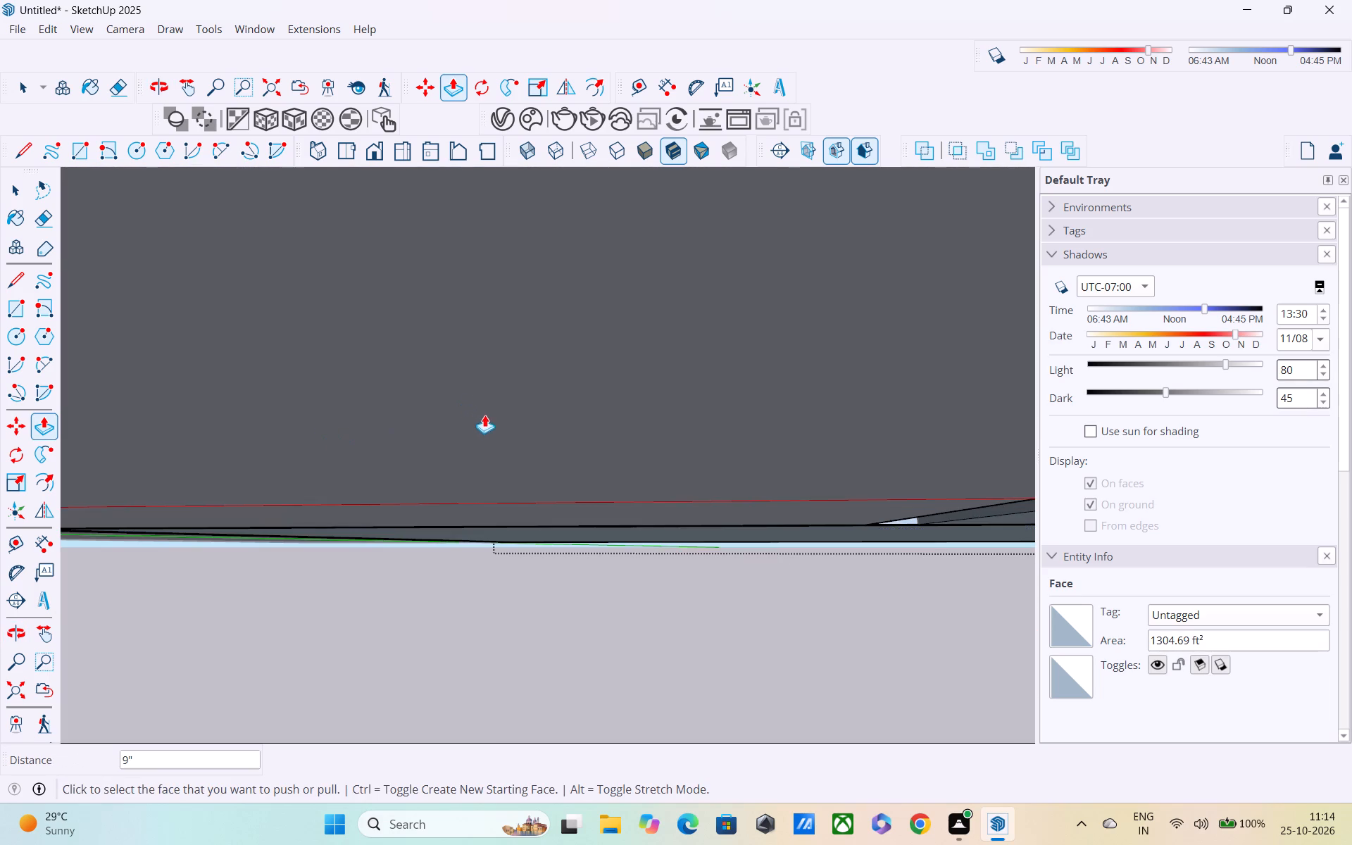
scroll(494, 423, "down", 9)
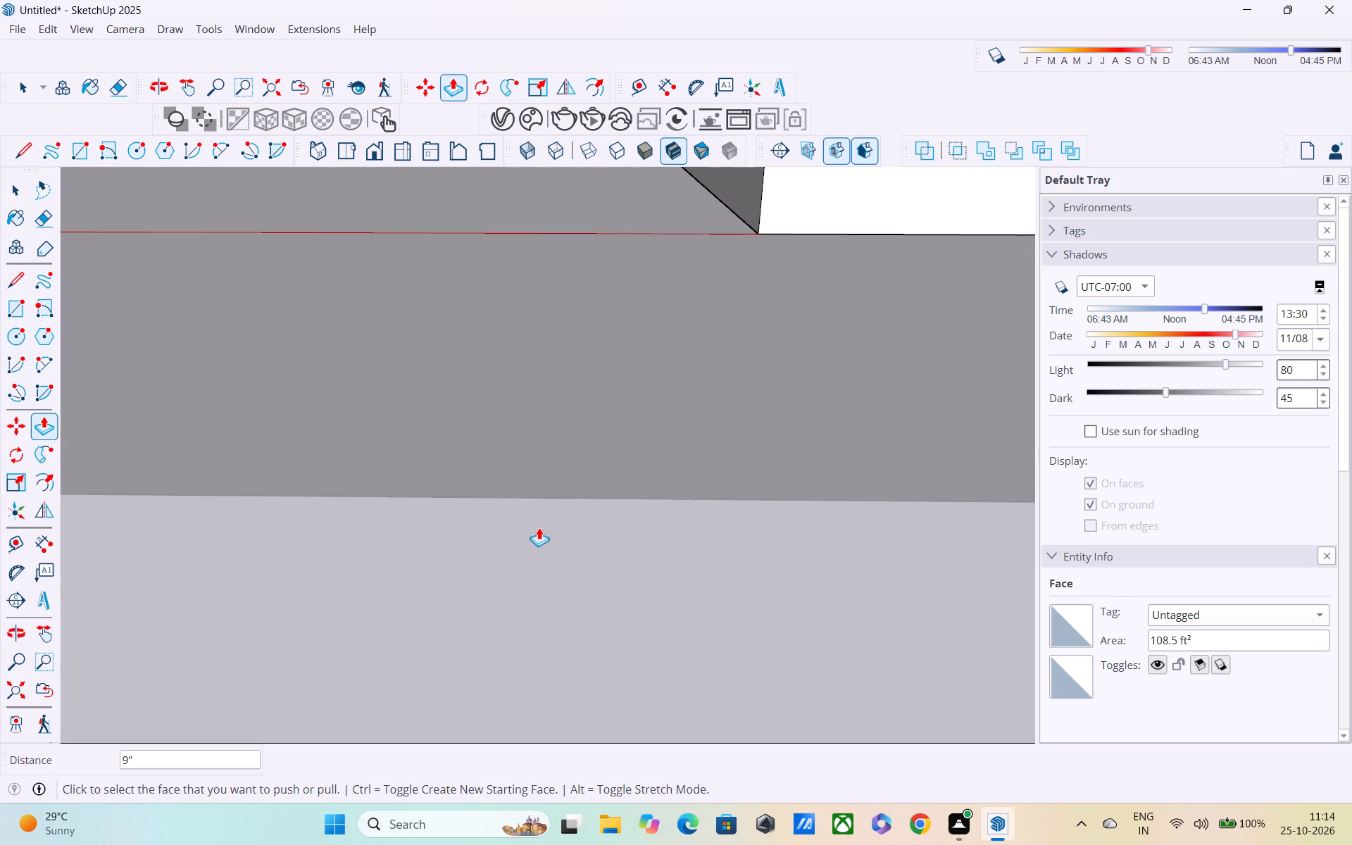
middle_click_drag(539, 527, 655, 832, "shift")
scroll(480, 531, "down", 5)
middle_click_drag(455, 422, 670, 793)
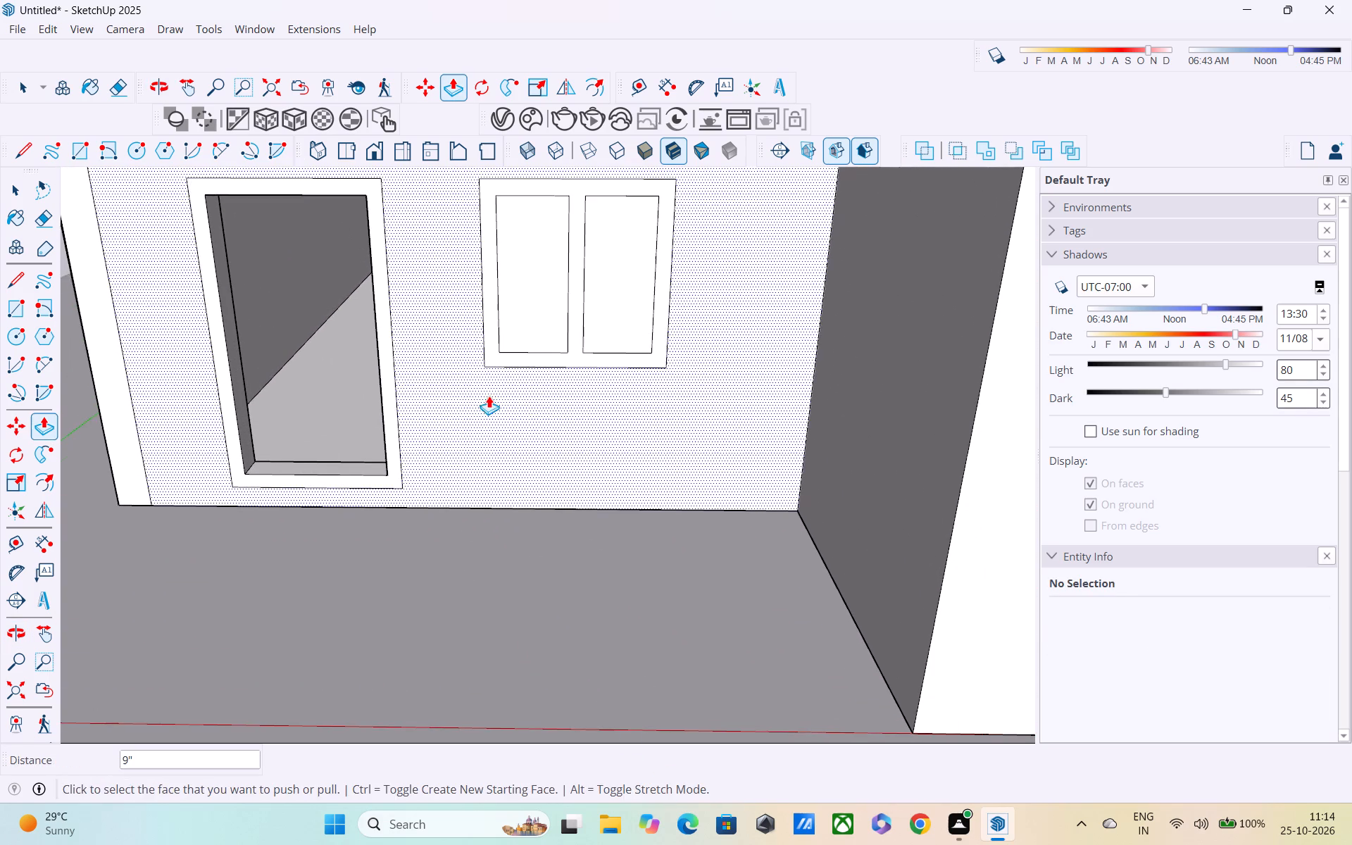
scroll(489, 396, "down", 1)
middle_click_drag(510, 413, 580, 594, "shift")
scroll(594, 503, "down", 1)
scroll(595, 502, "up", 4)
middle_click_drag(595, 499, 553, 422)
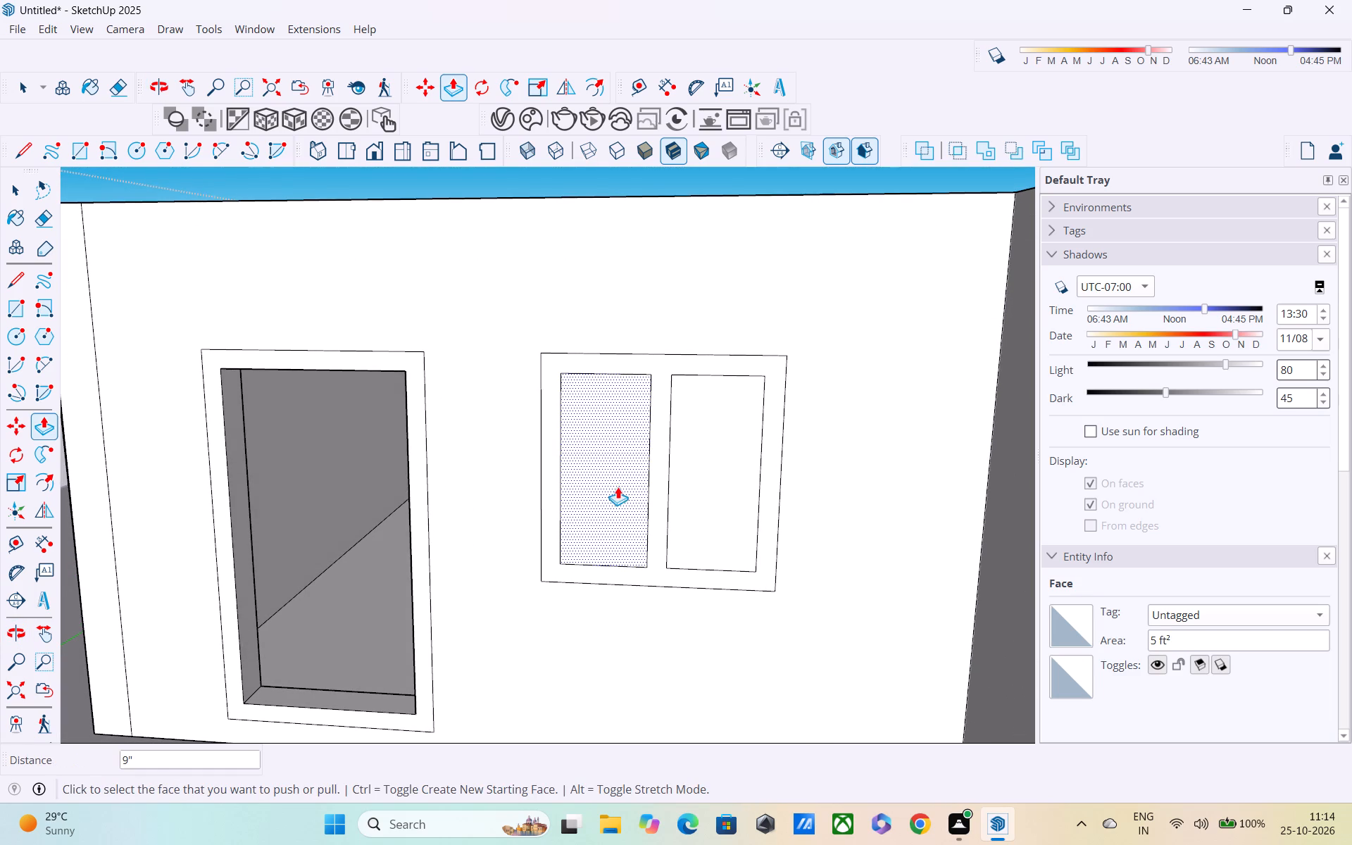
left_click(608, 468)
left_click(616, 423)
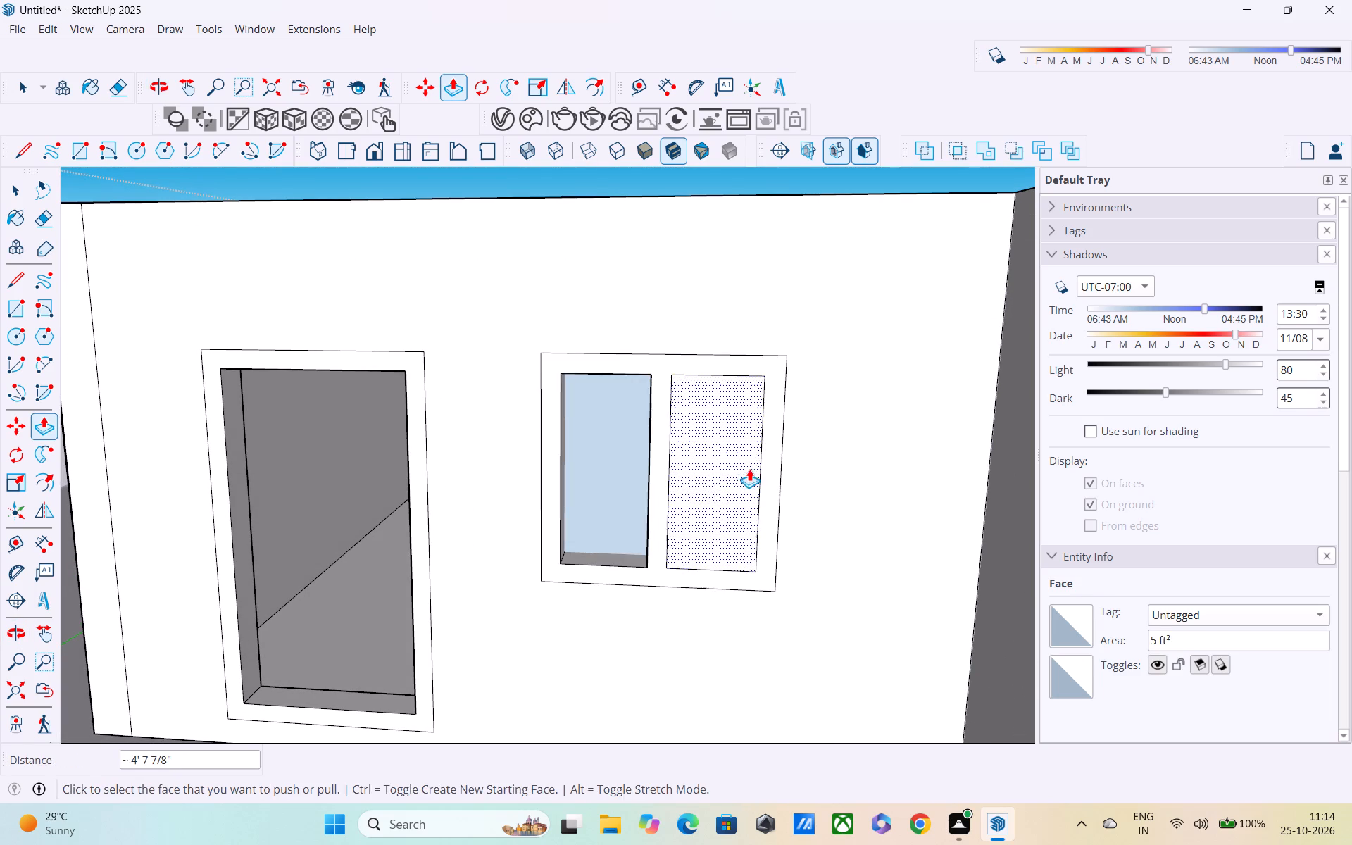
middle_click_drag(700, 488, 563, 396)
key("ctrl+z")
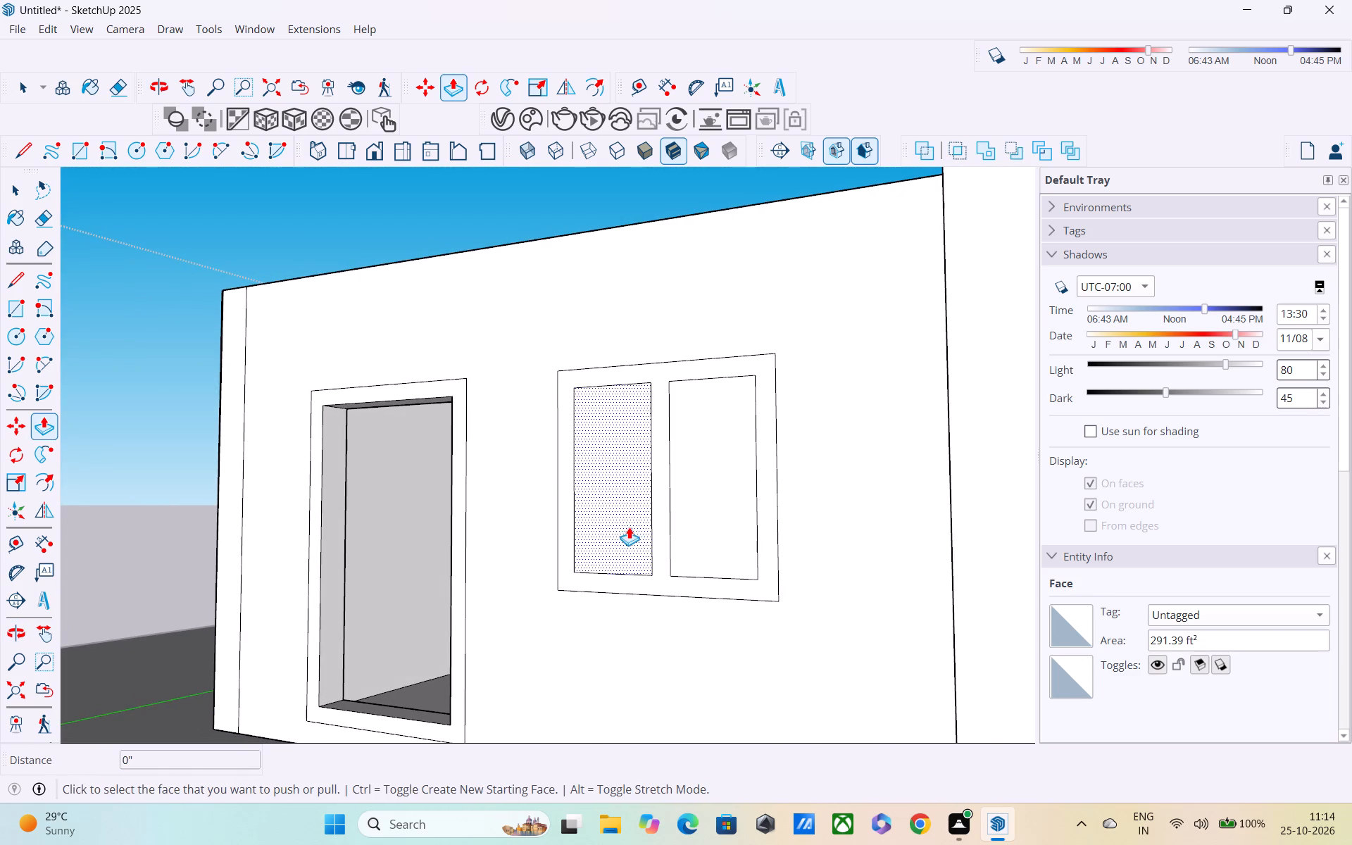
Push both window panes 9" through the recessed wall to cut two openings separated by the mullion.
left_click(618, 535)
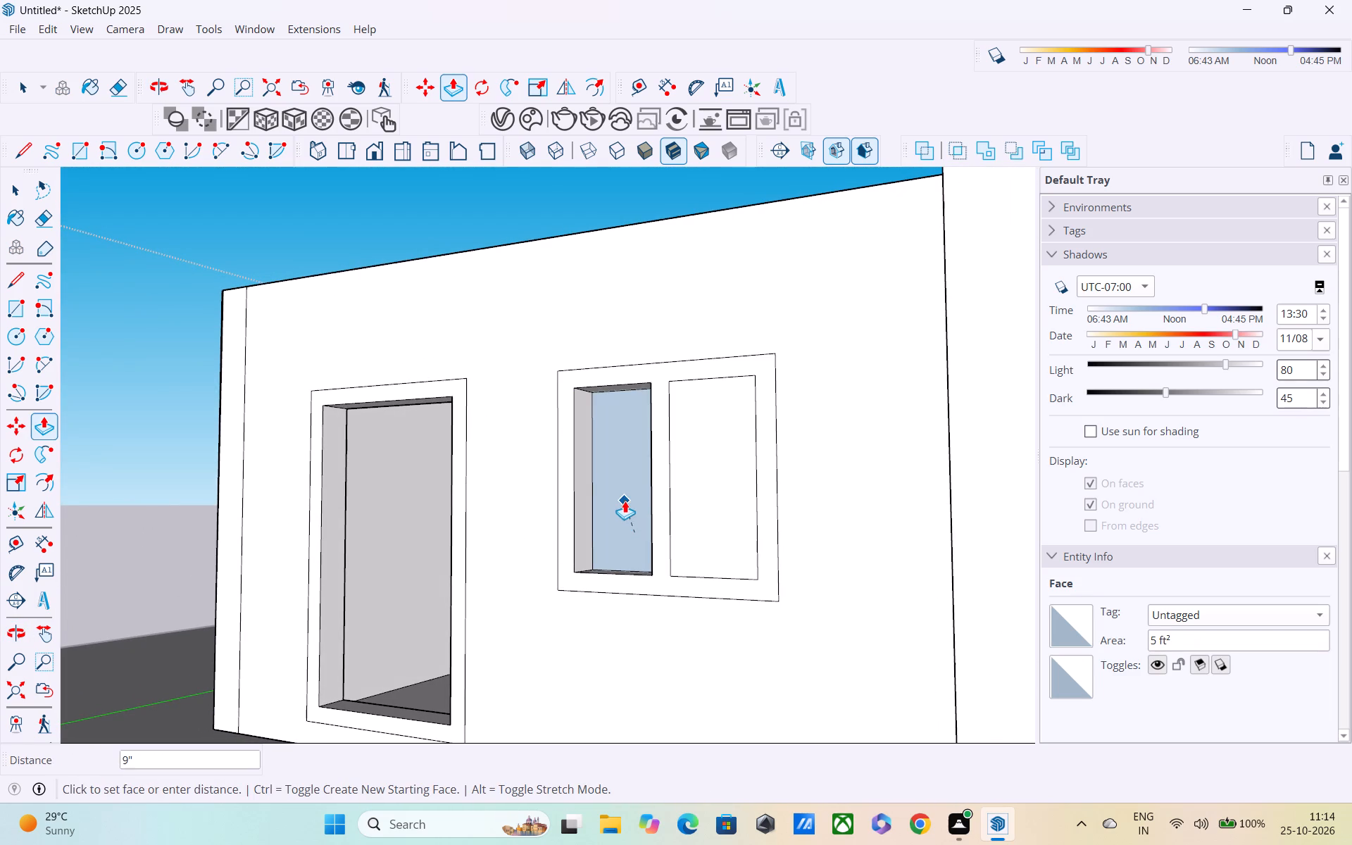
left_click(632, 475)
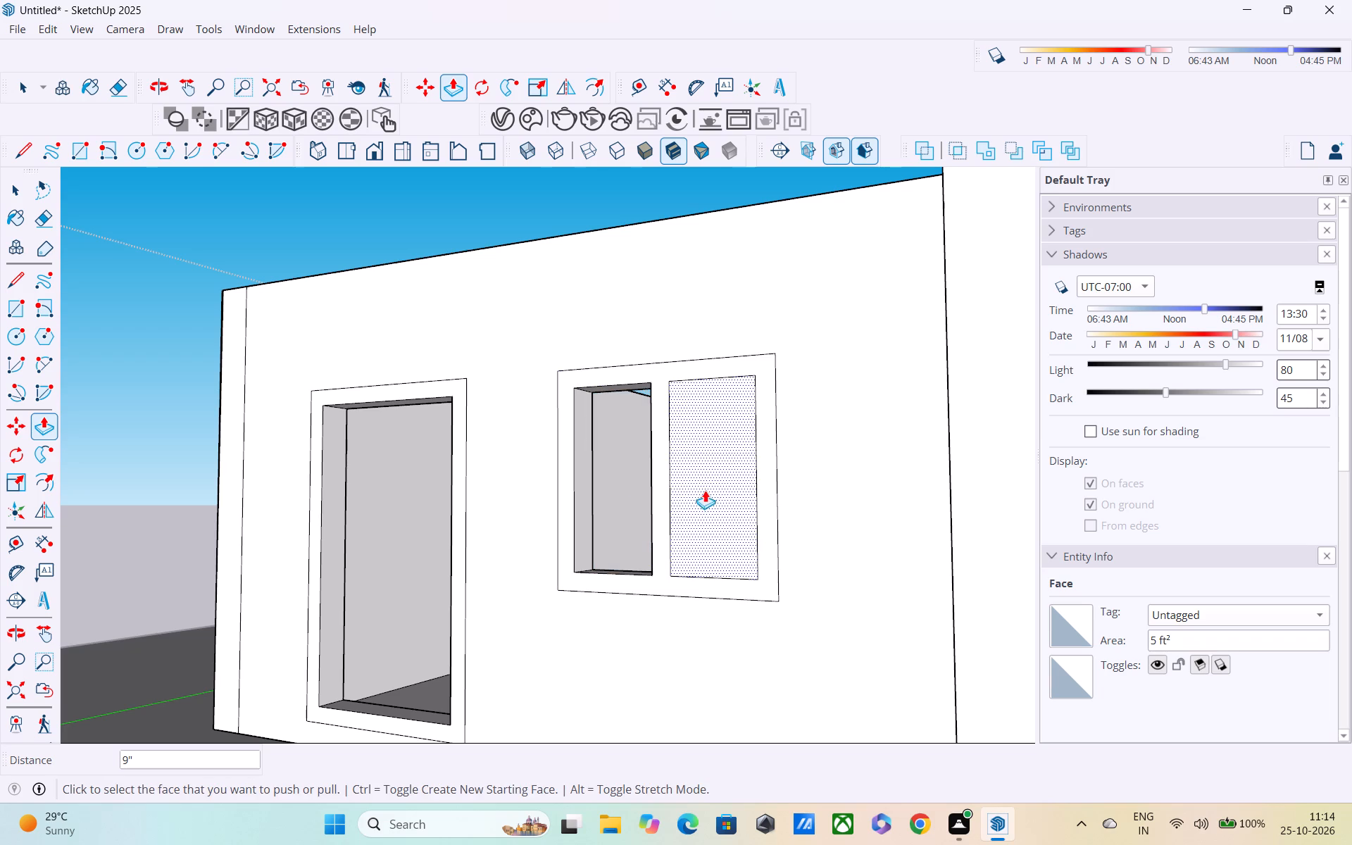
left_click(709, 492)
left_click(732, 506)
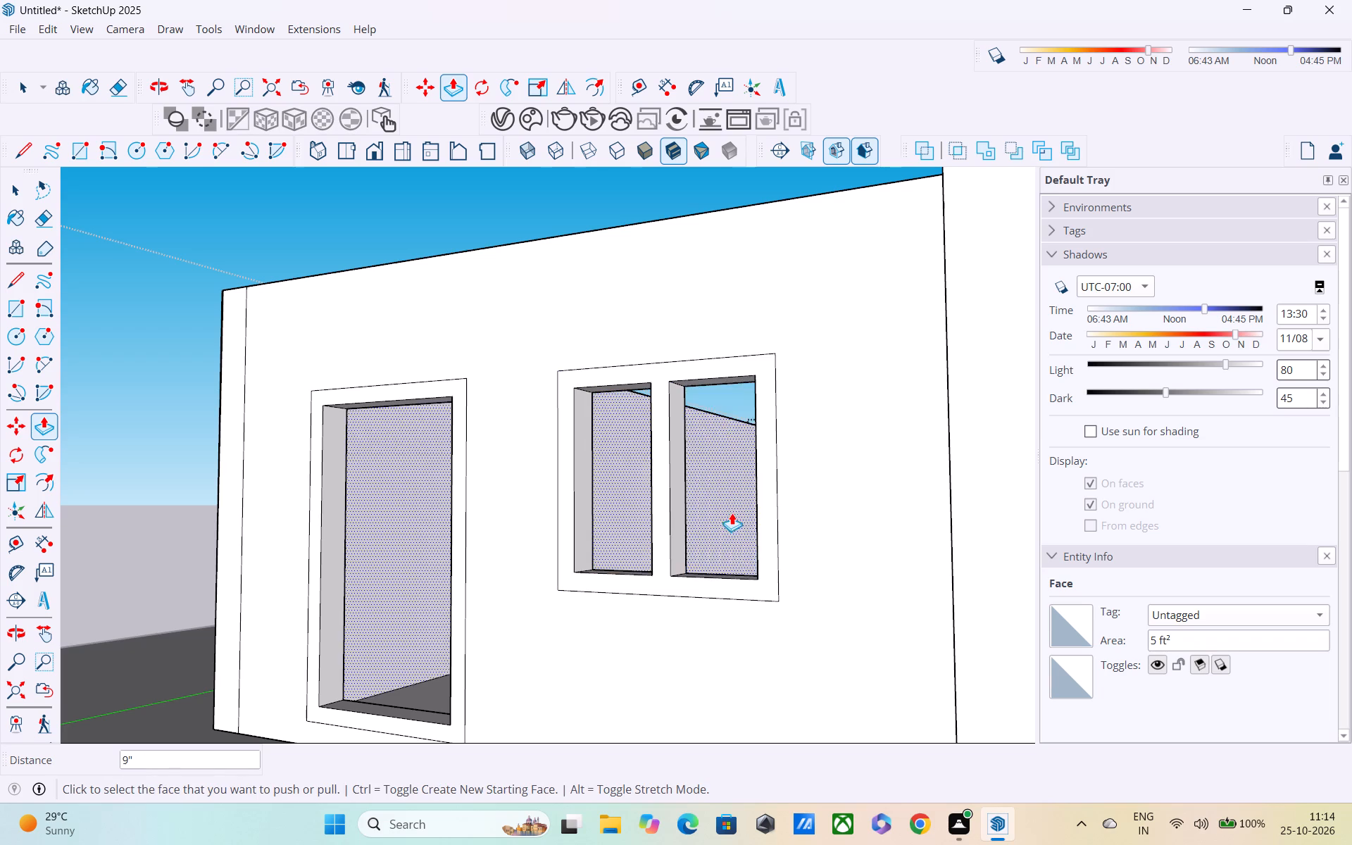
Examine the door and window openings from the front and the building's walls from above.
scroll(732, 520, "down", 3)
middle_click_drag(752, 542, 496, 437)
scroll(501, 436, "down", 1)
scroll(501, 436, "up", 1)
scroll(501, 436, "down", 4)
middle_click_drag(530, 456, 622, 469)
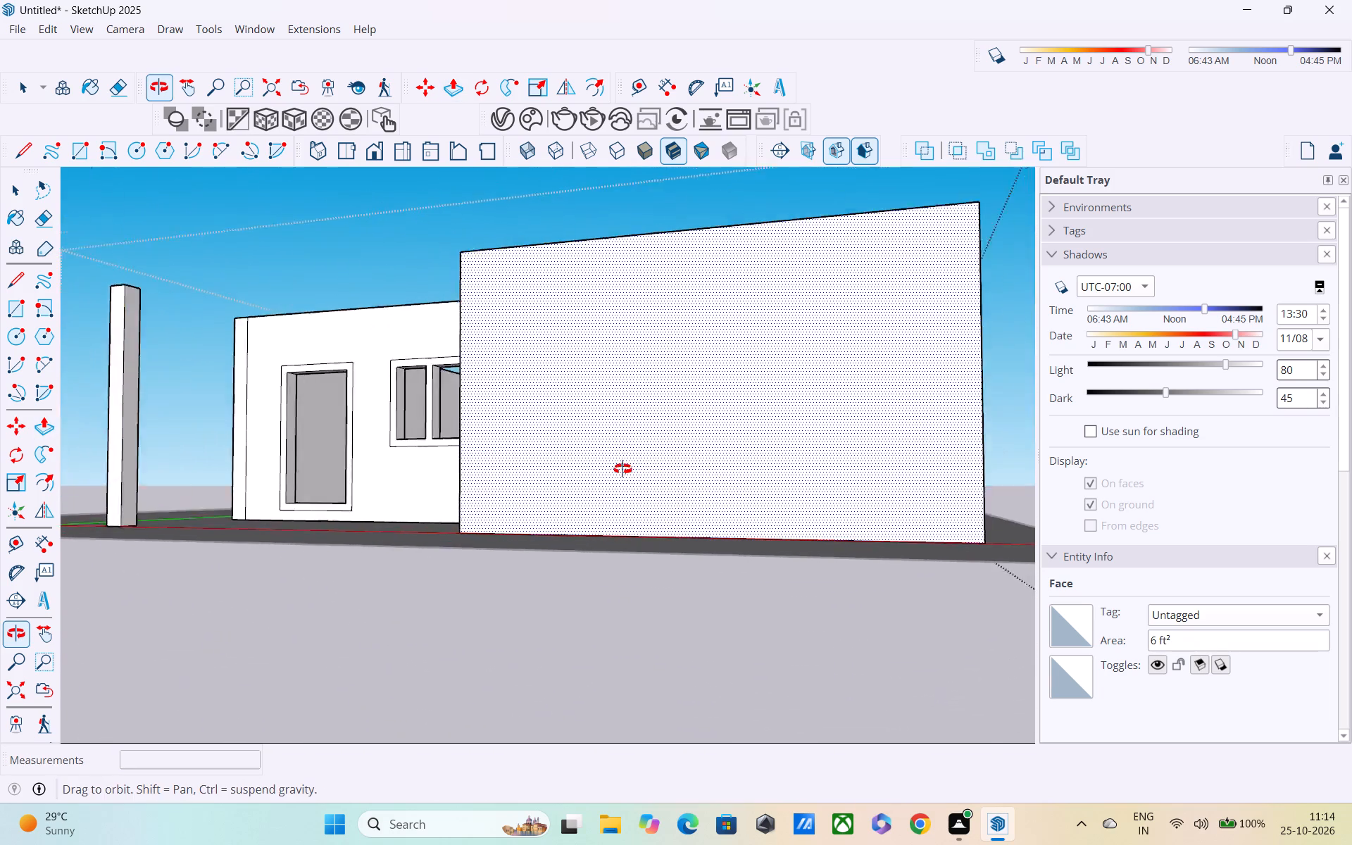
middle_click_drag(622, 469, 806, 492)
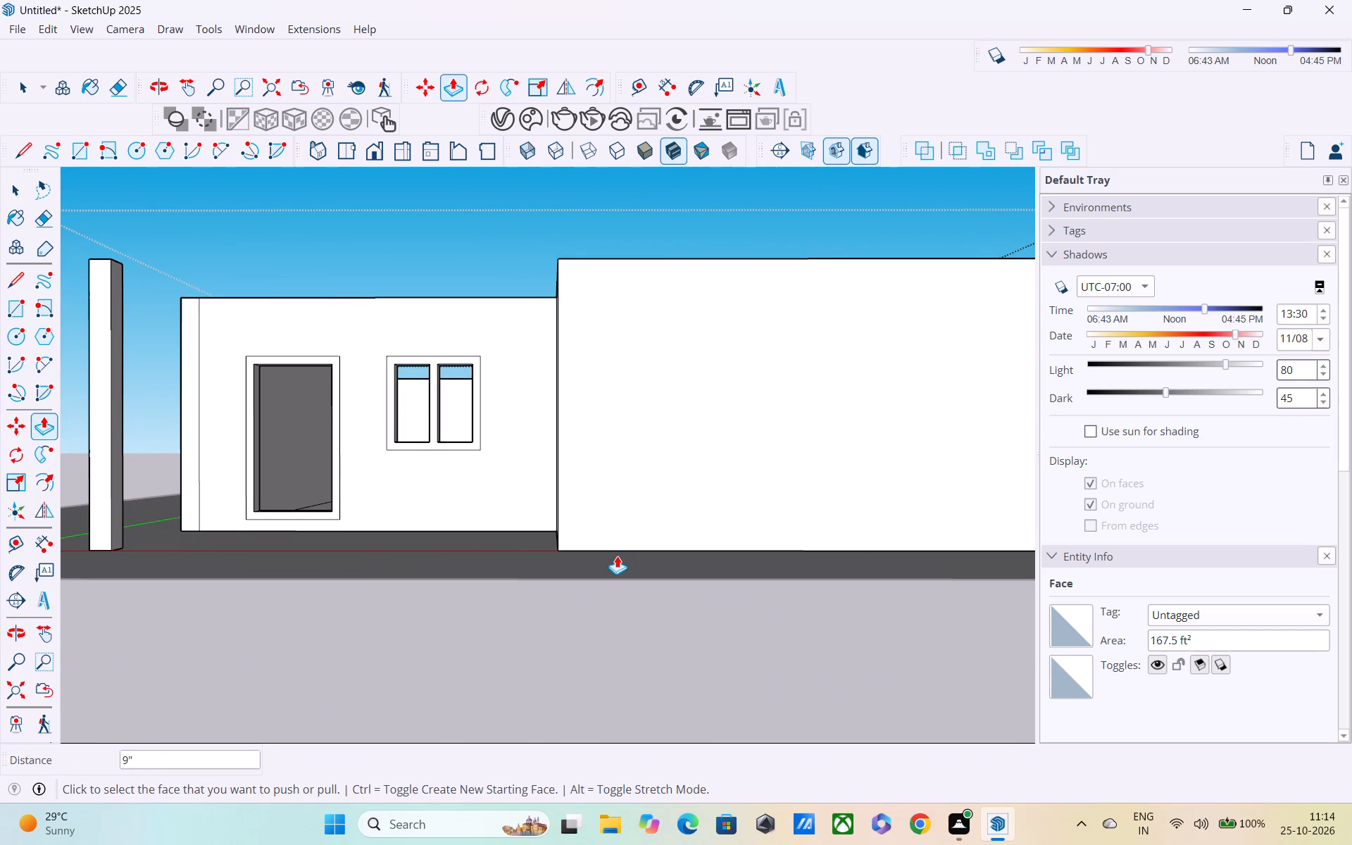
scroll(566, 545, "down", 3)
middle_click_drag(564, 542, 319, 616, "shift")
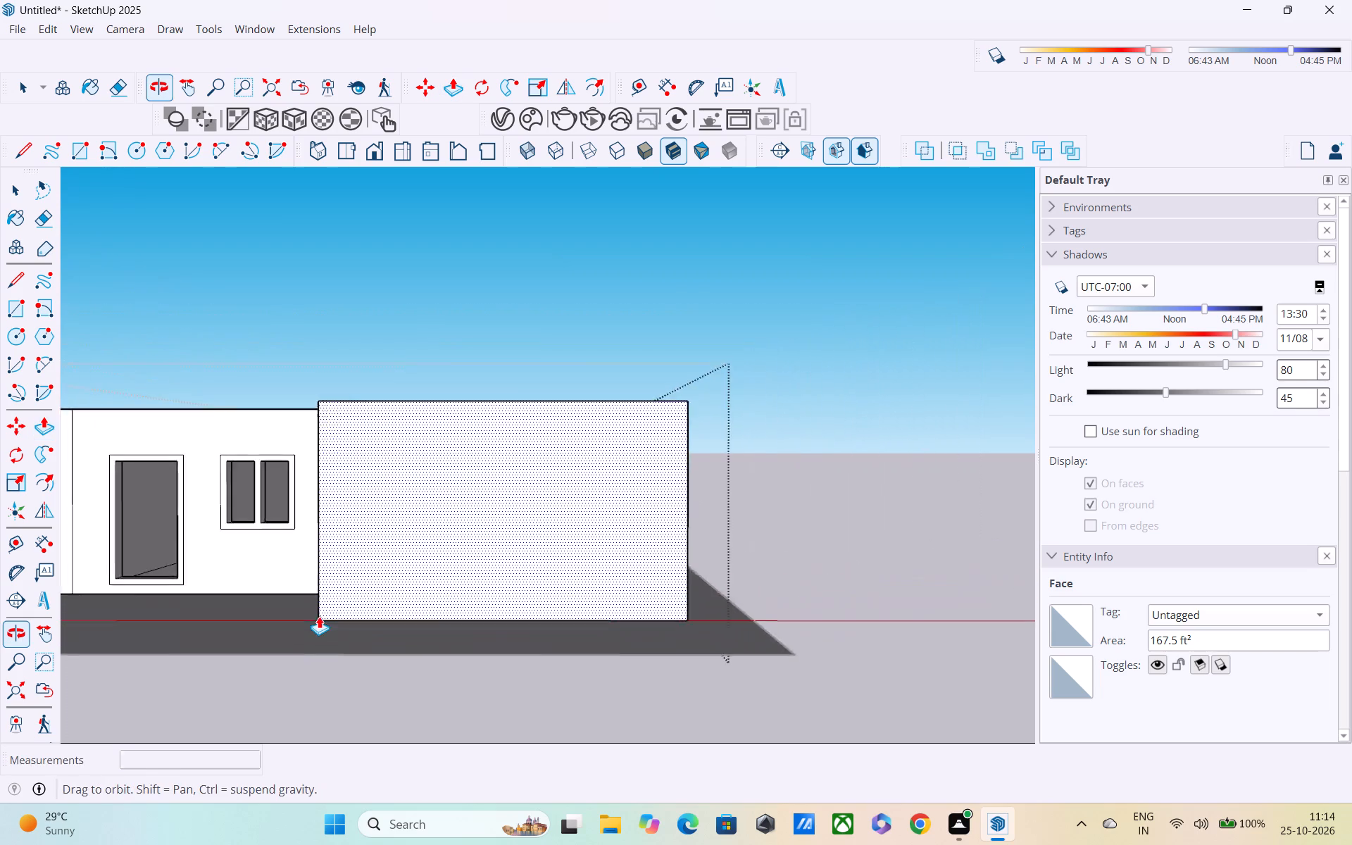
scroll(319, 616, "down", 4, "shift")
scroll(318, 608, "down", 6)
middle_click_drag(352, 591, 389, 797)
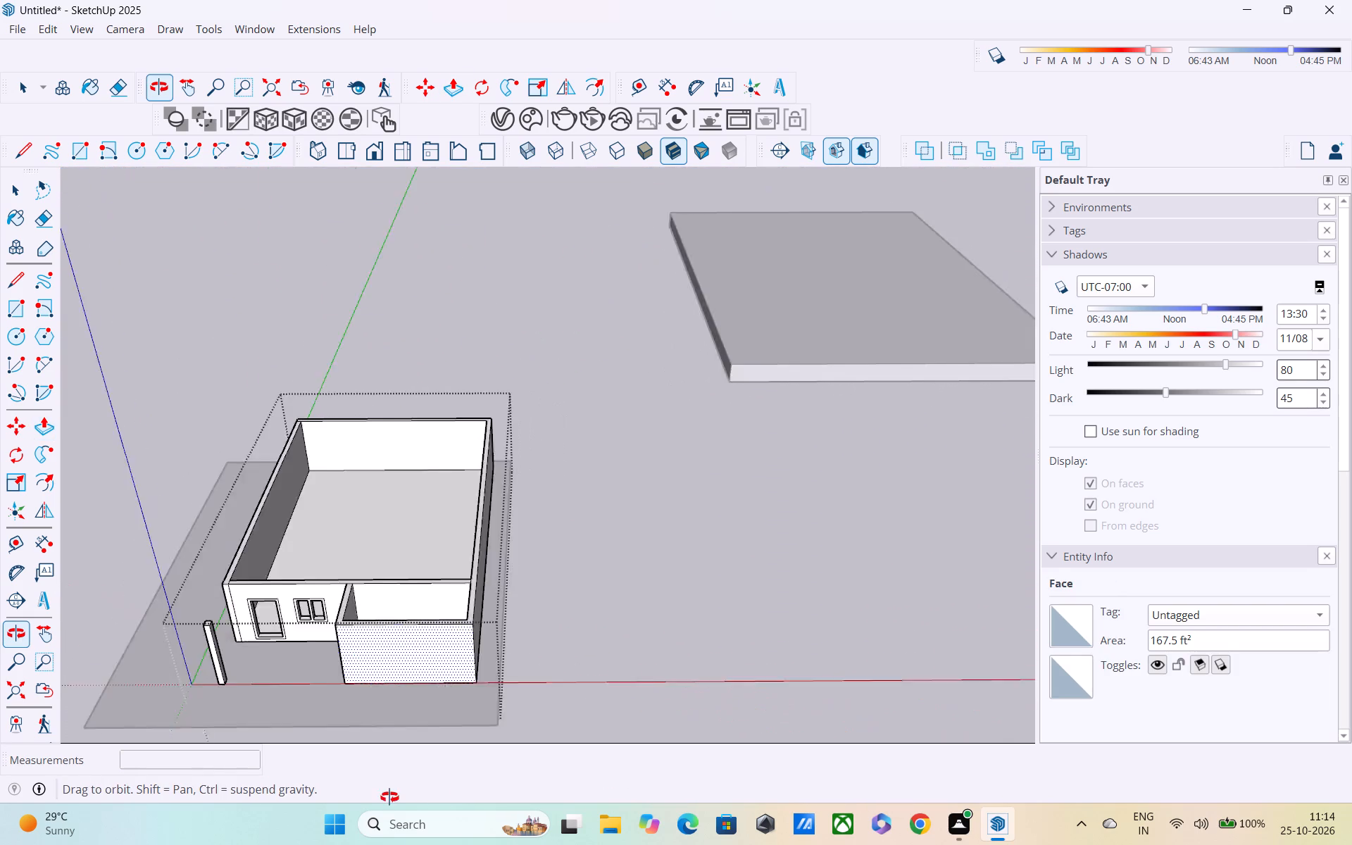
middle_click_drag(389, 797, 441, 800)
scroll(441, 800, "down", 1)
scroll(503, 610, "up", 6)
middle_click_drag(508, 586, 557, 610)
scroll(524, 587, "down", 2)
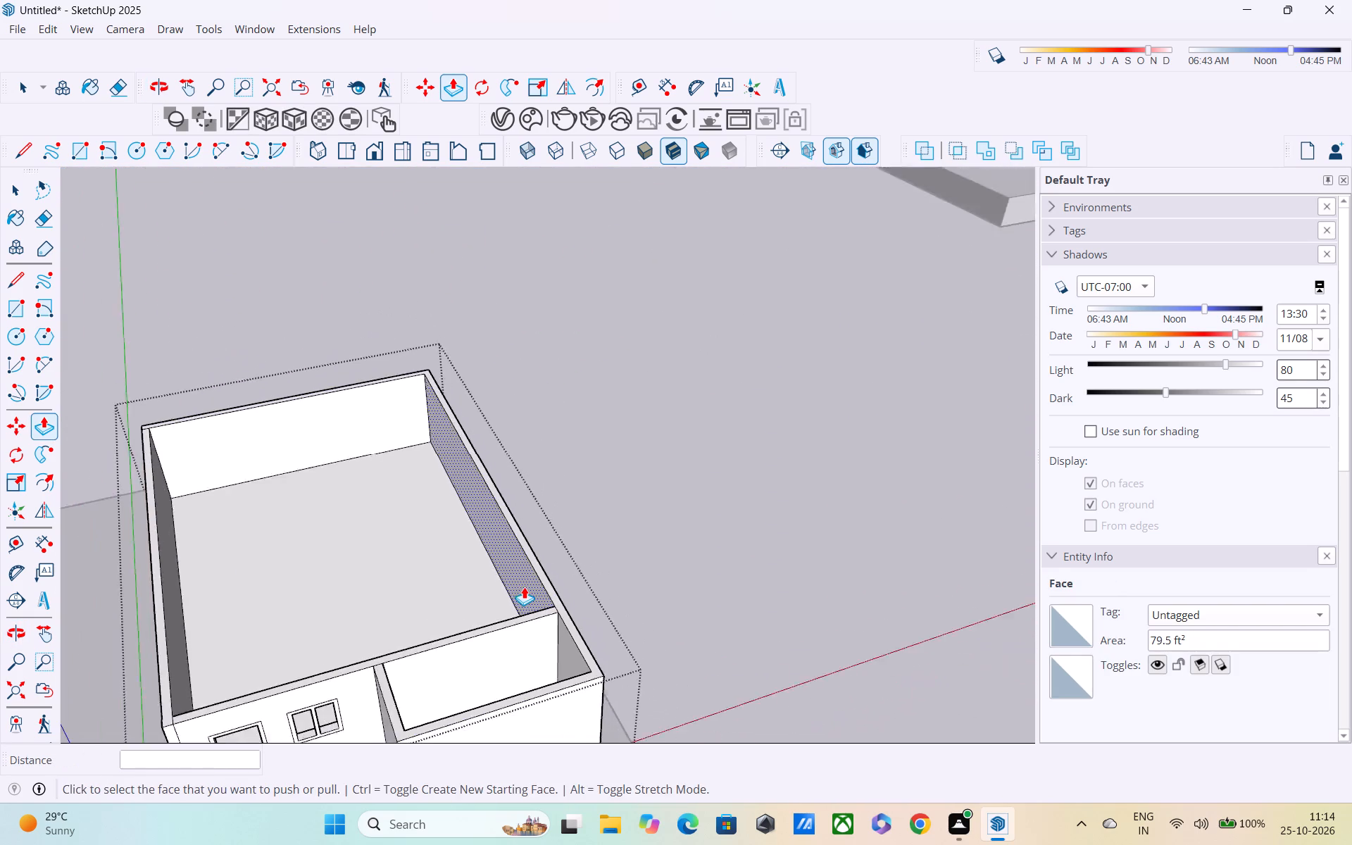
scroll(524, 587, "down", 3)
middle_click_drag(524, 587, 471, 544)
scroll(456, 490, "up", 4)
scroll(450, 408, "up", 3)
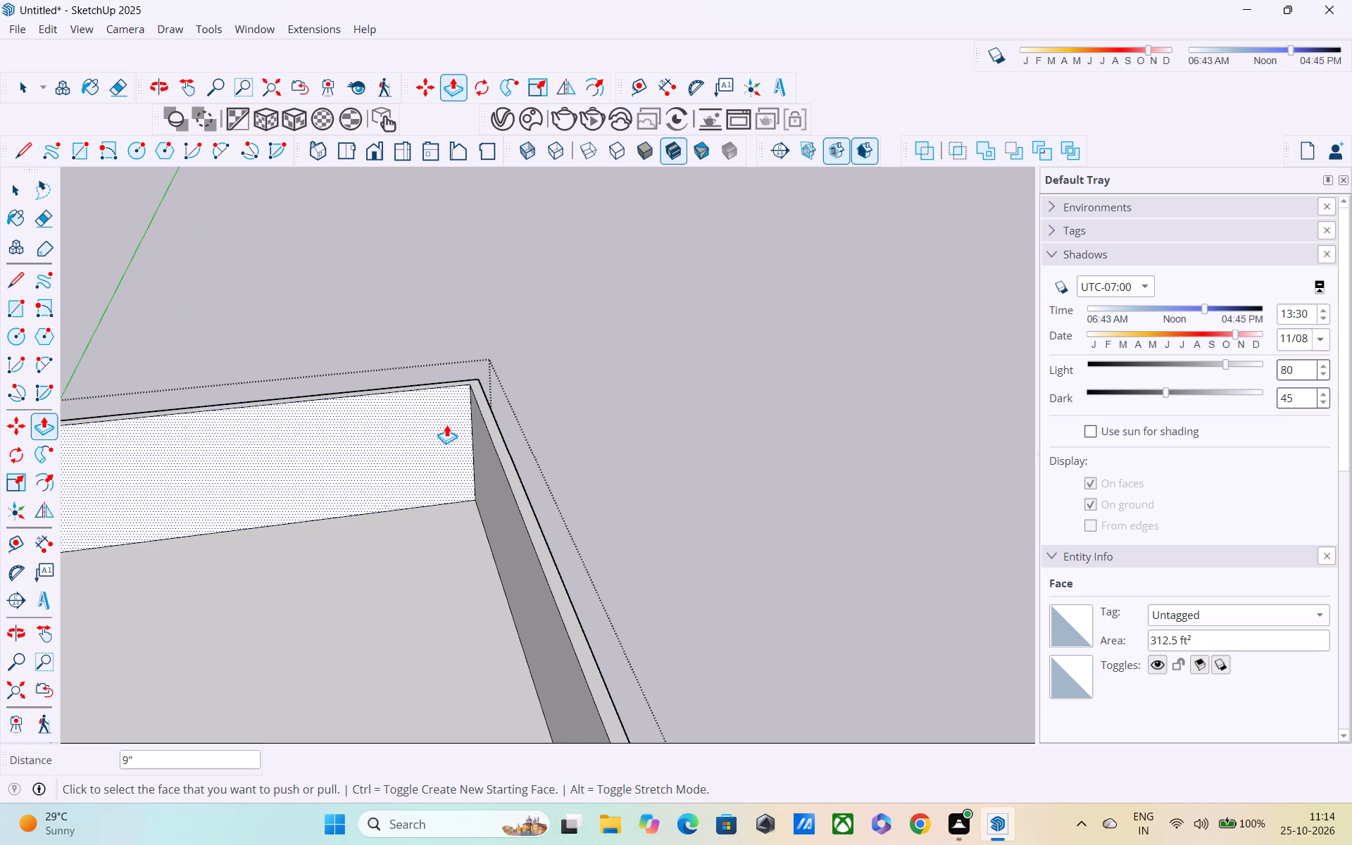
key("v")
key("space")
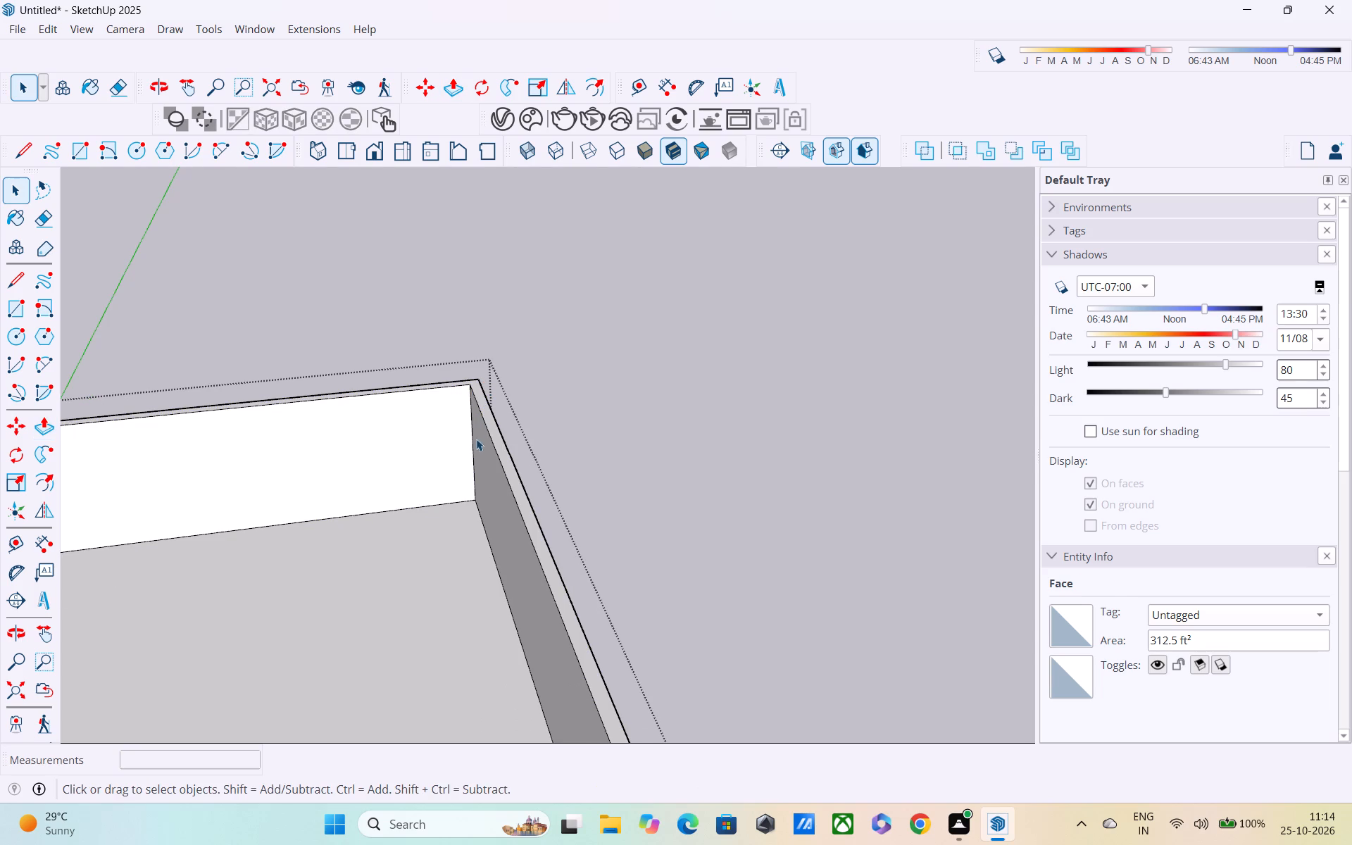
Copy the rear wall's inner vertical corner edge, on the projecting front room's side, 2.5' along the wall.
left_click(471, 448)
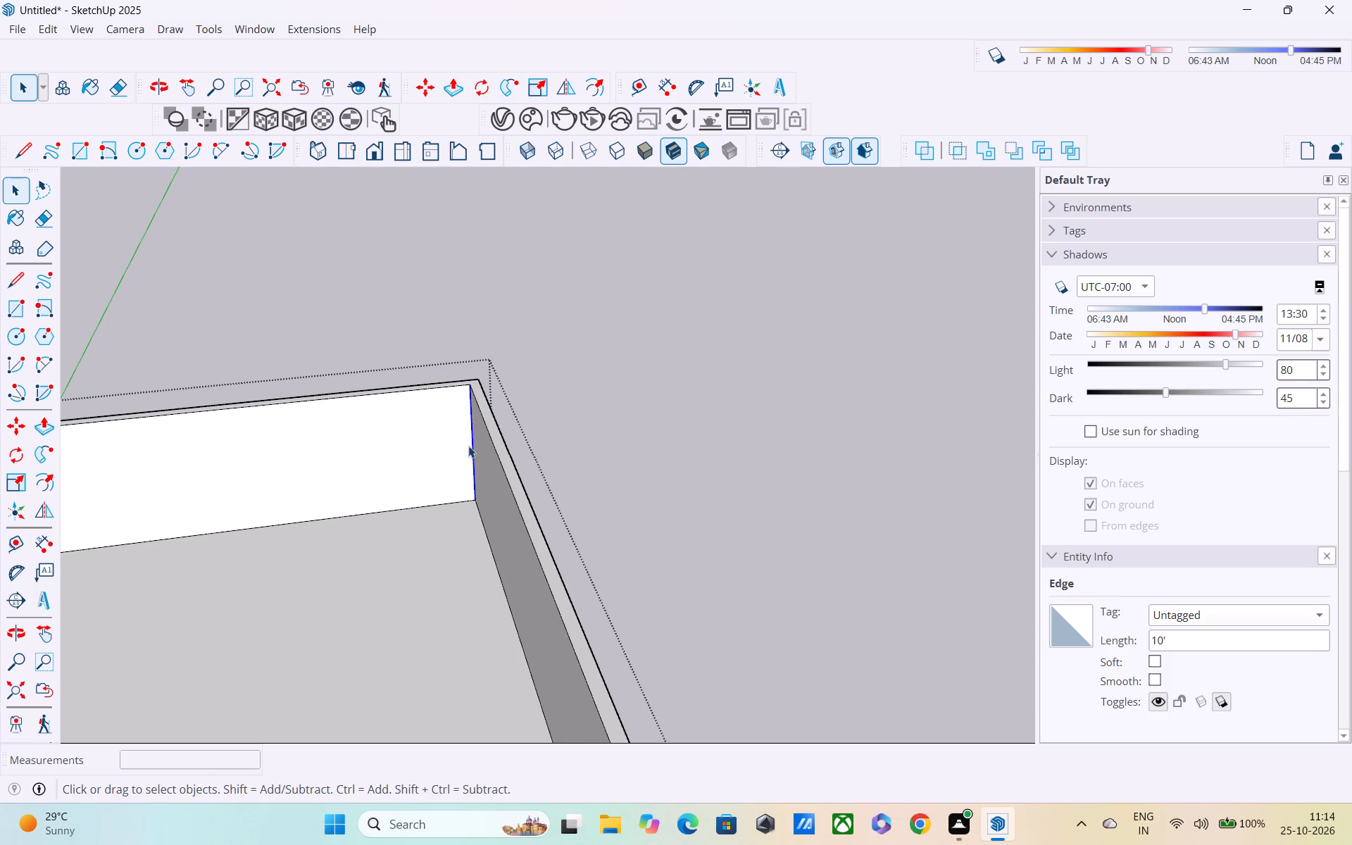
key("m")
left_click(472, 497)
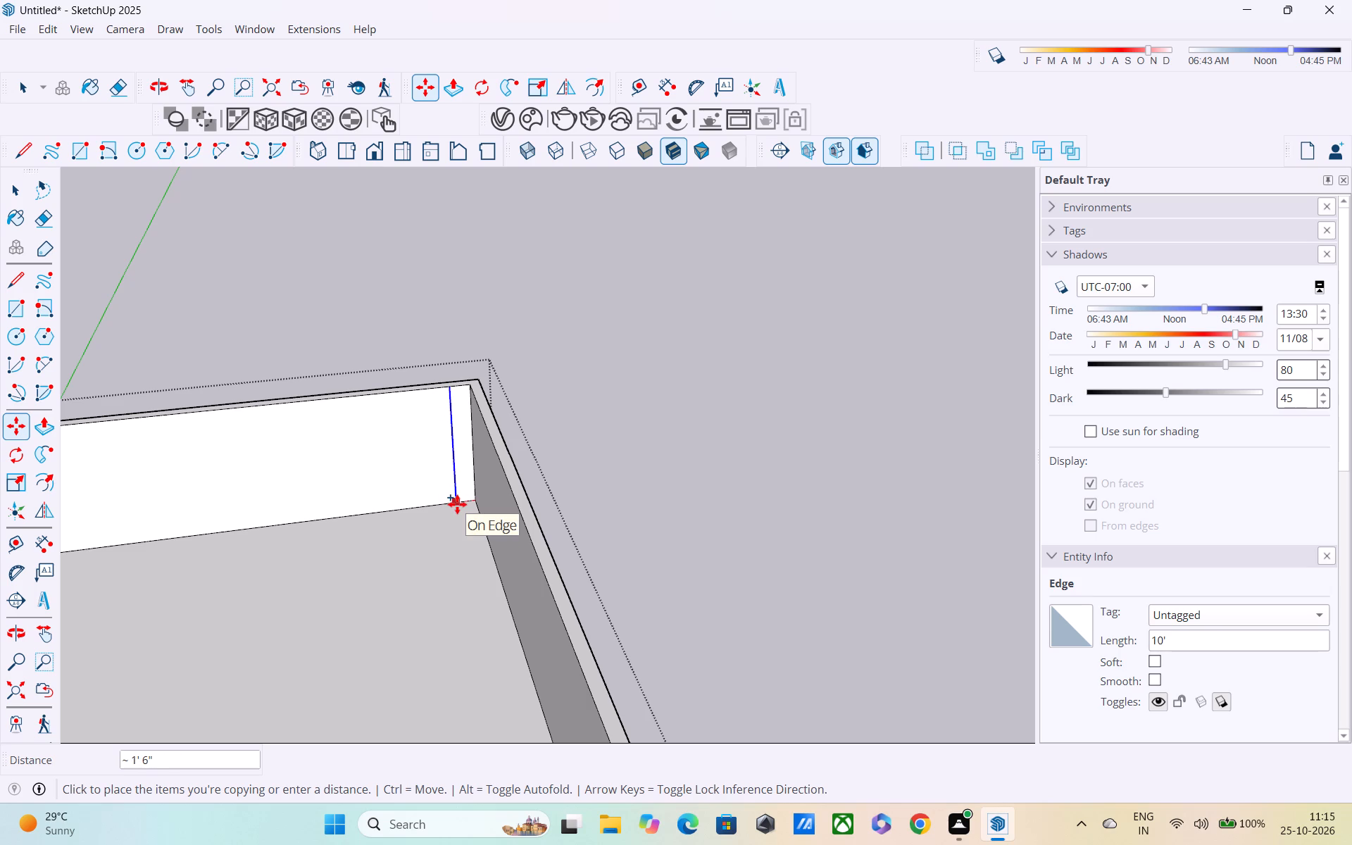
middle_click_drag(462, 506, 801, 442)
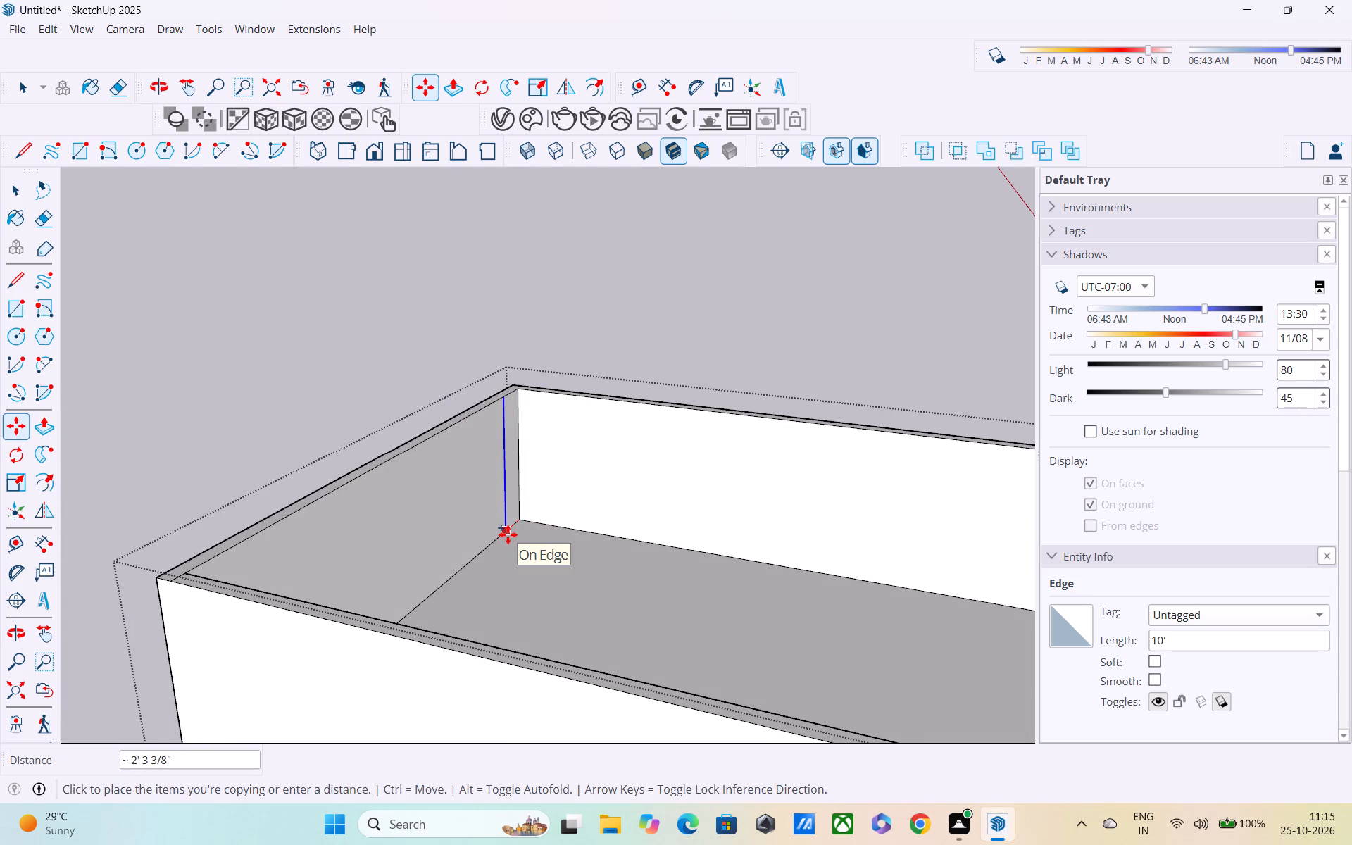
type("2.5'")
key("Return")
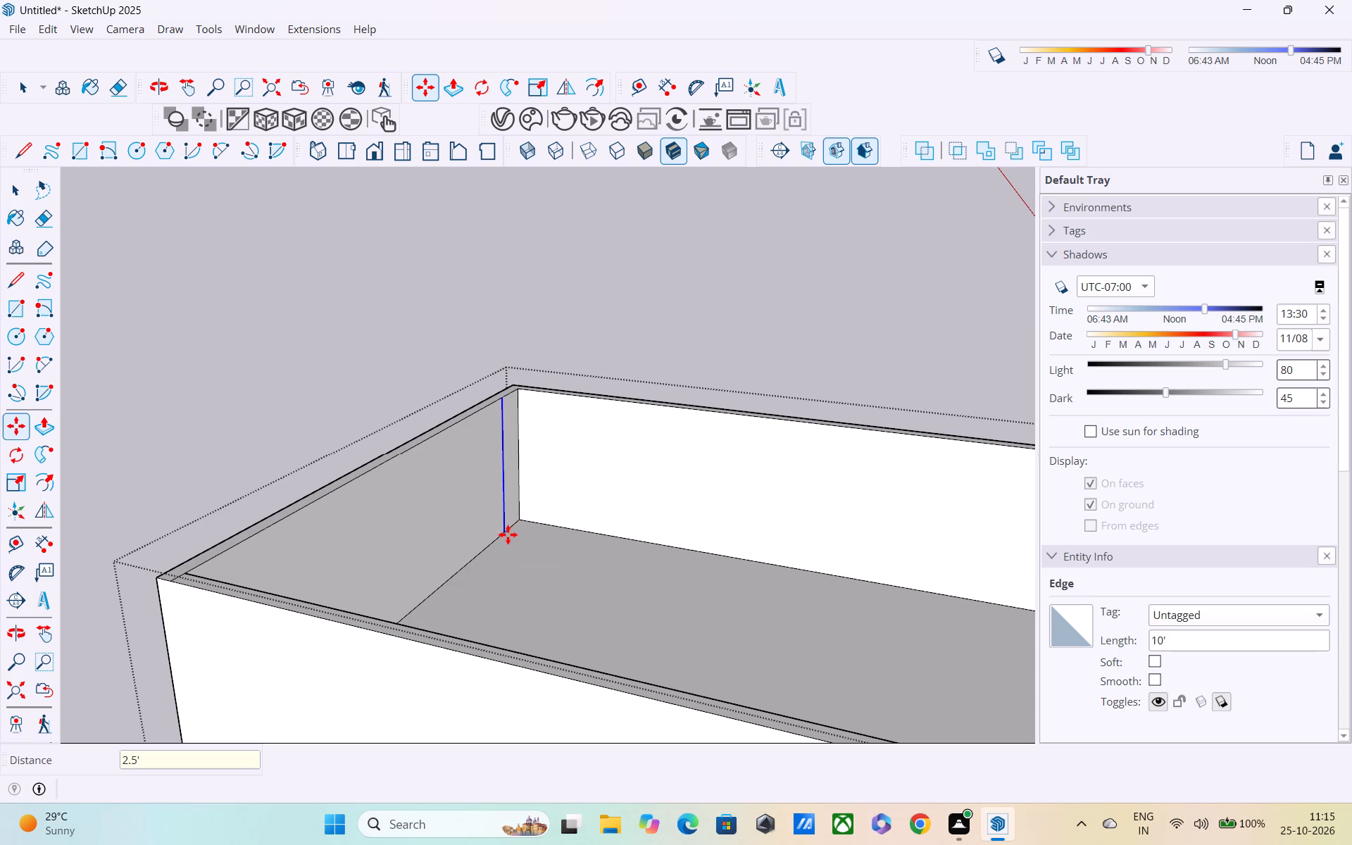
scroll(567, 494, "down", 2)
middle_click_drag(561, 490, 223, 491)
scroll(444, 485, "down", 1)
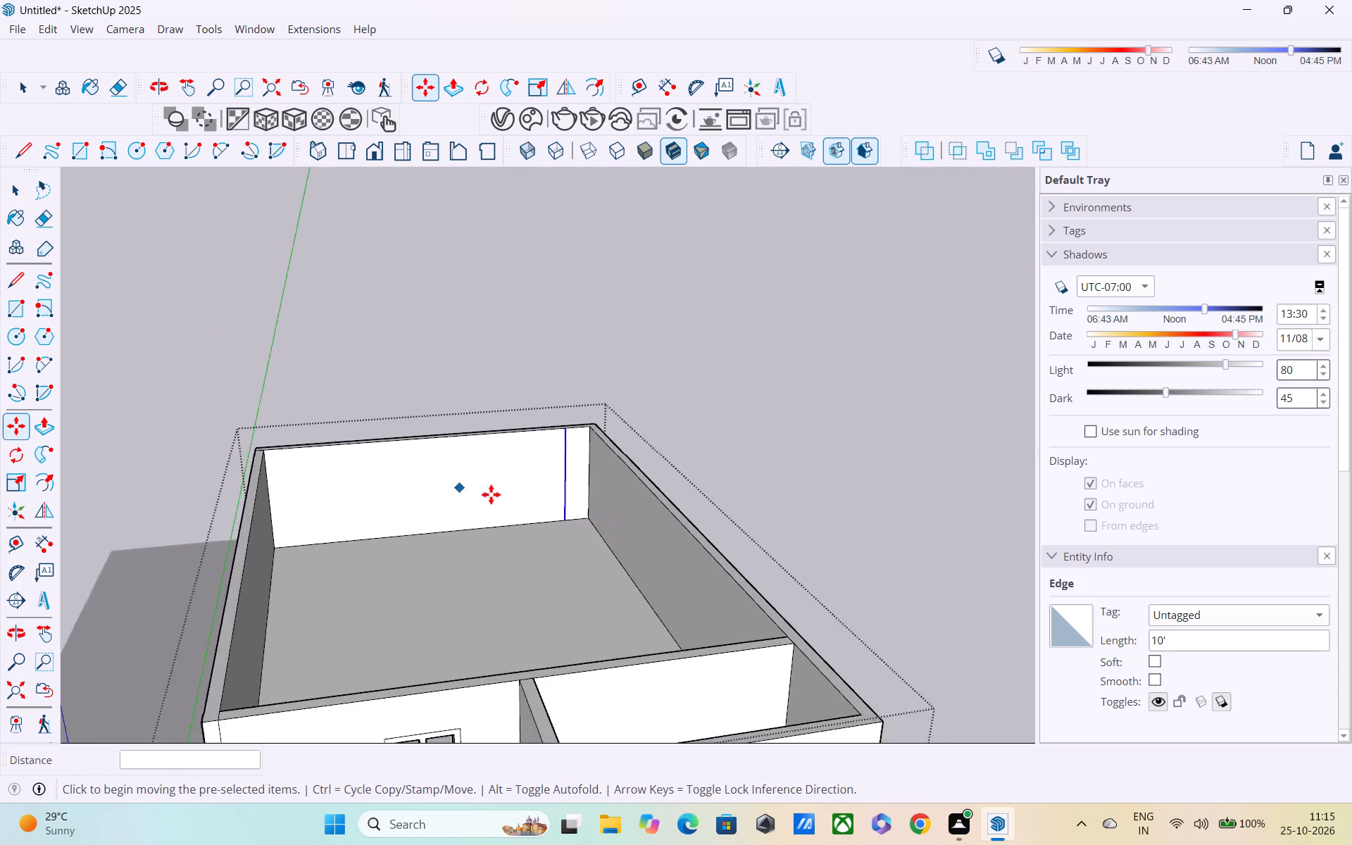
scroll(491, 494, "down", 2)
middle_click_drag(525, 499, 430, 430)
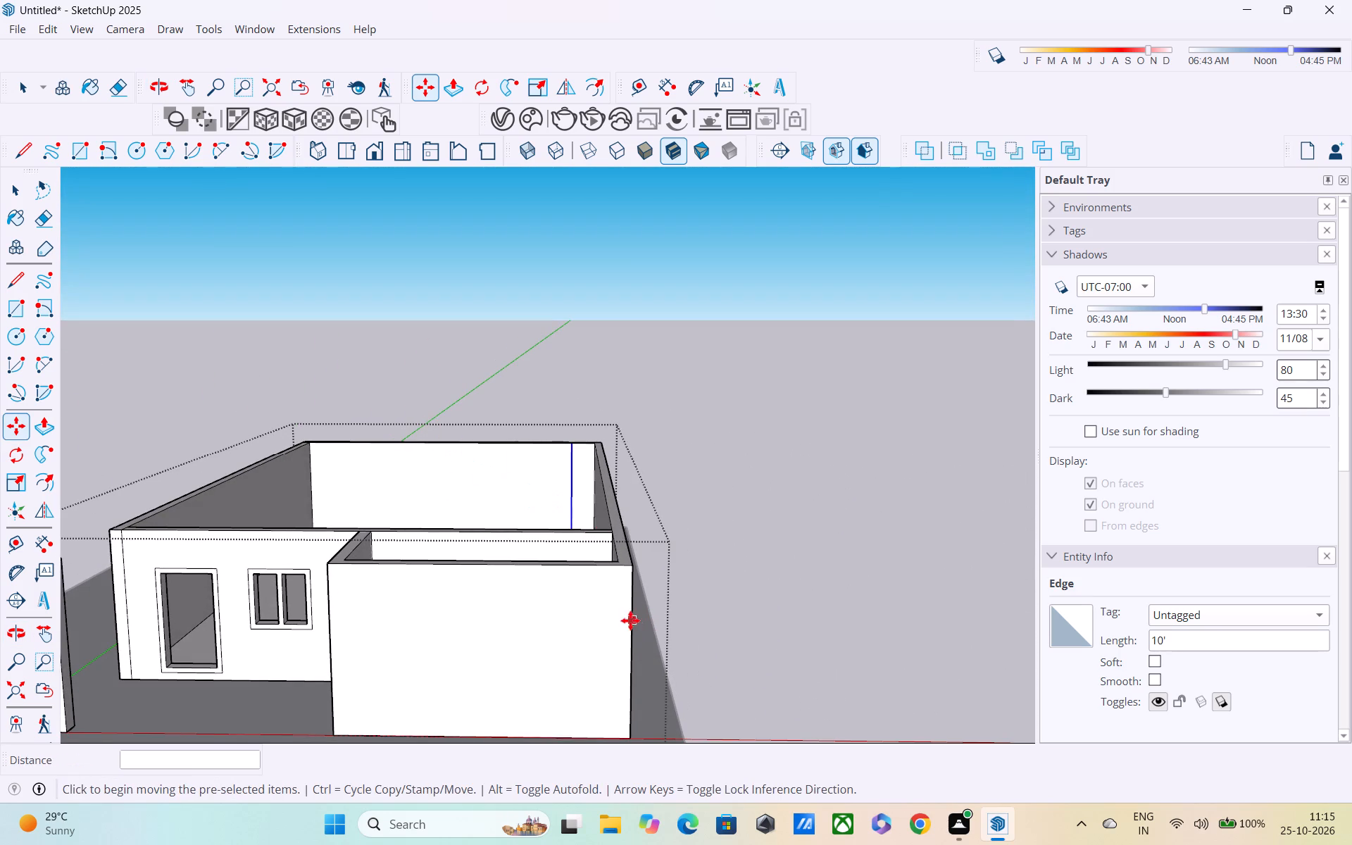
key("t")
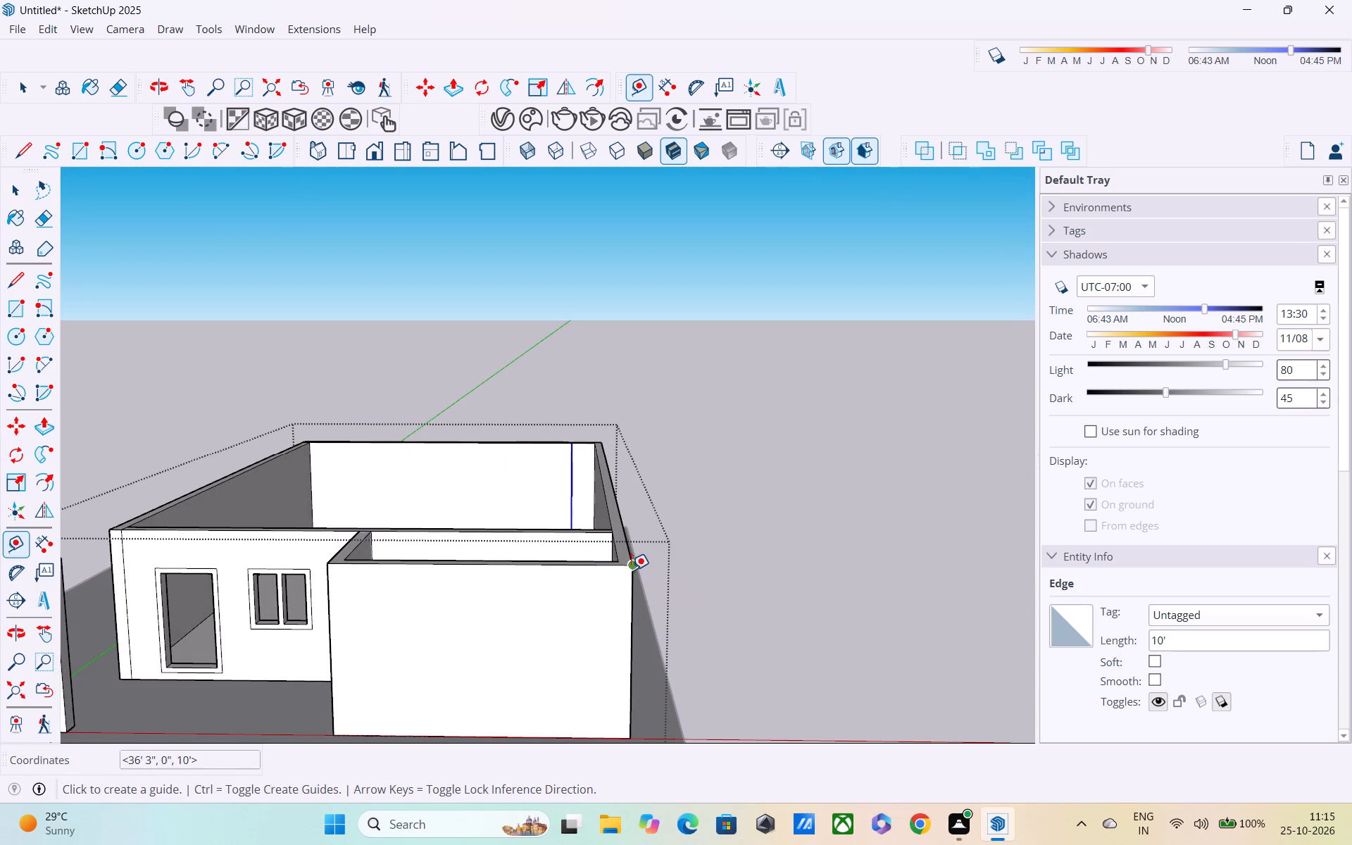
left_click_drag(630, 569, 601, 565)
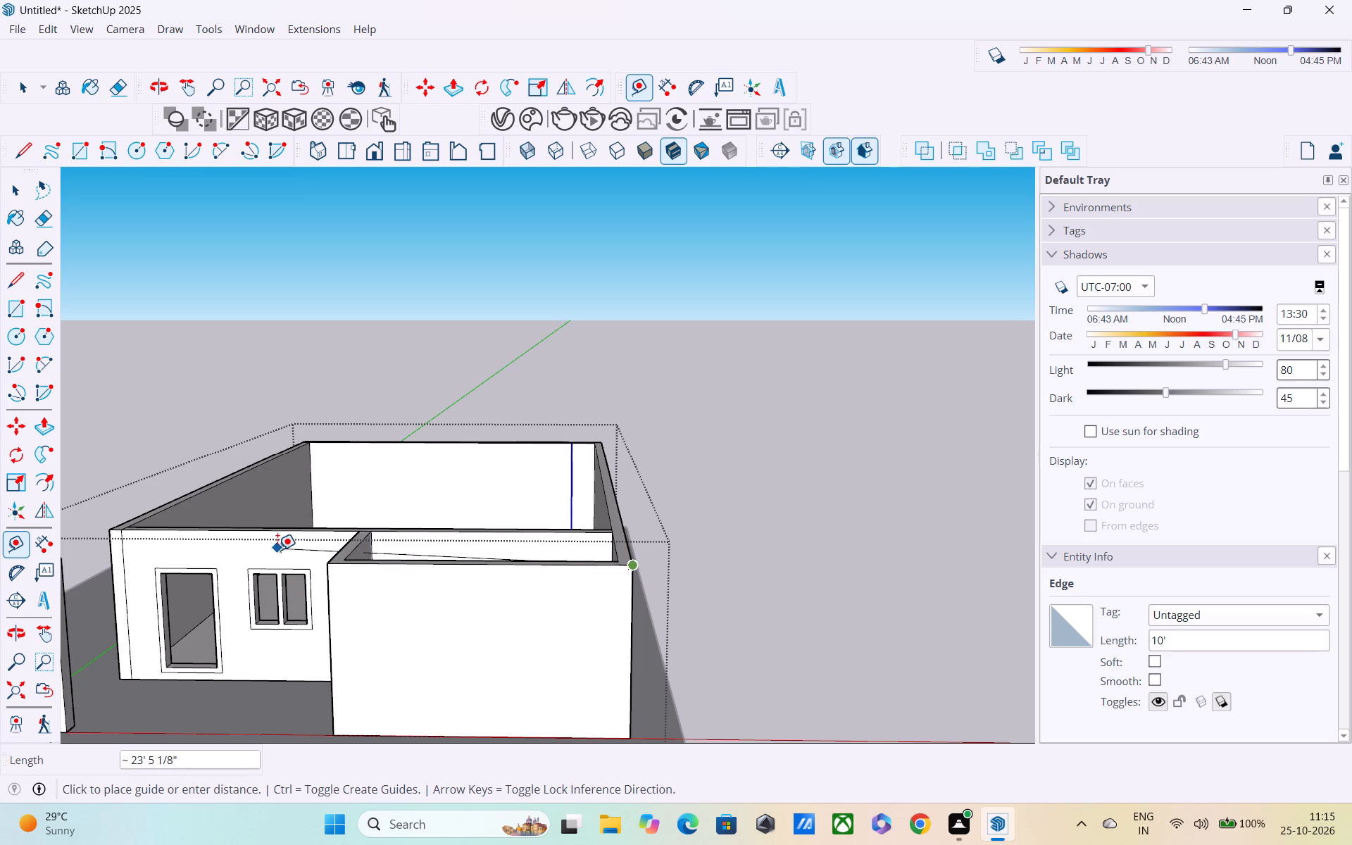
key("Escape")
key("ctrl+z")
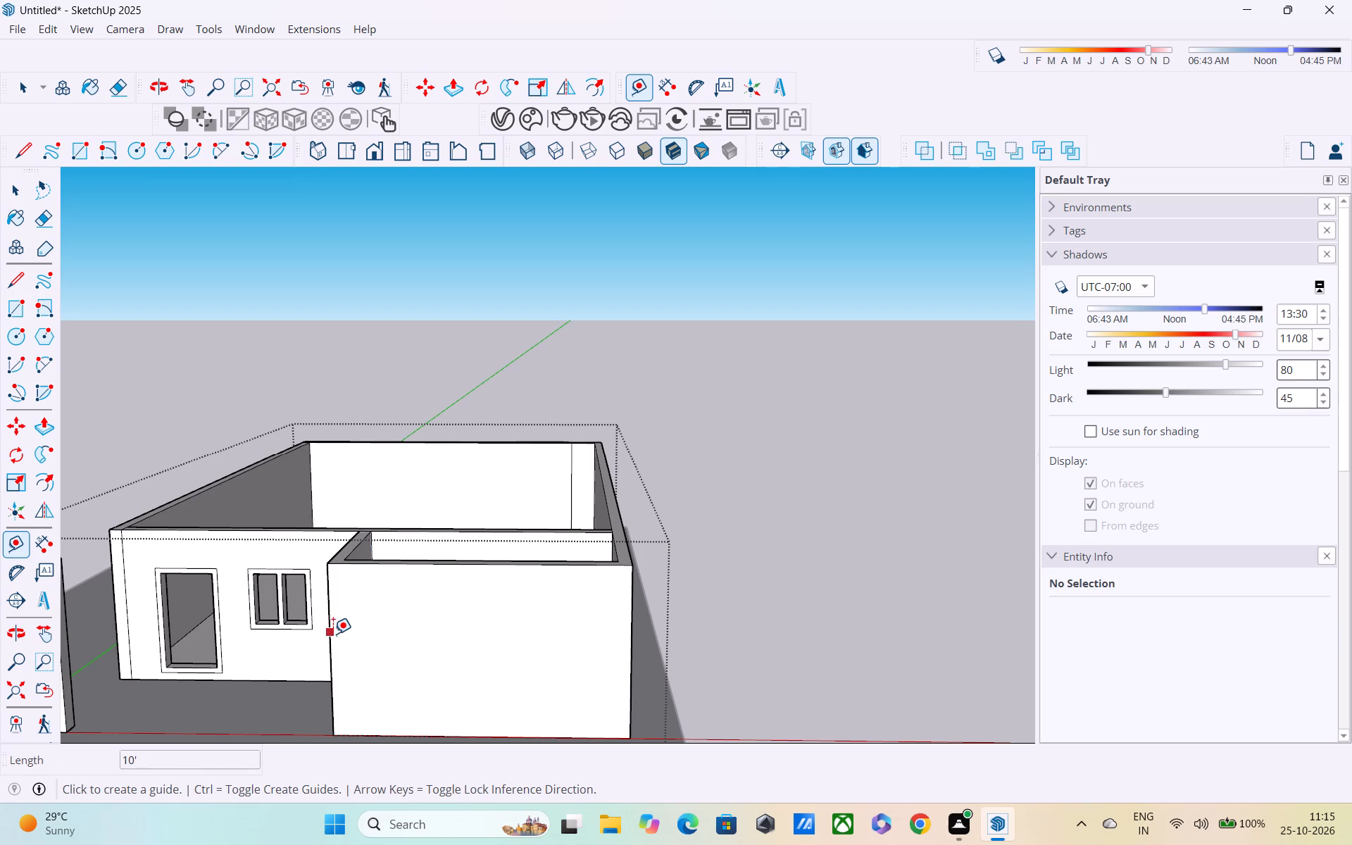
Place two vertical guides on the projecting front wall, one 3' from its edge nearest the window and another 4' beyond it.
middle_click_drag(333, 634, 346, 530, "shift")
key("space")
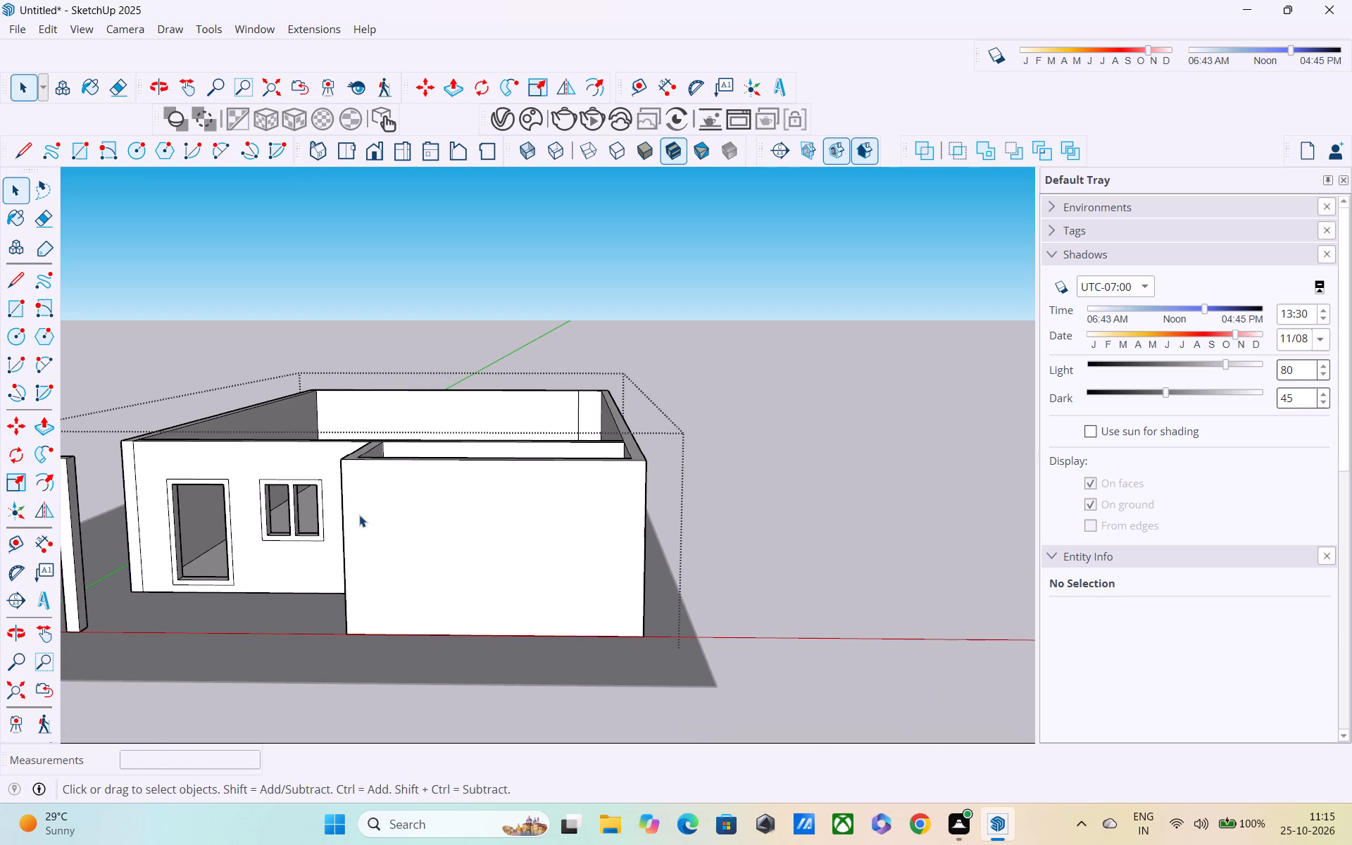
key("t")
left_click(341, 542)
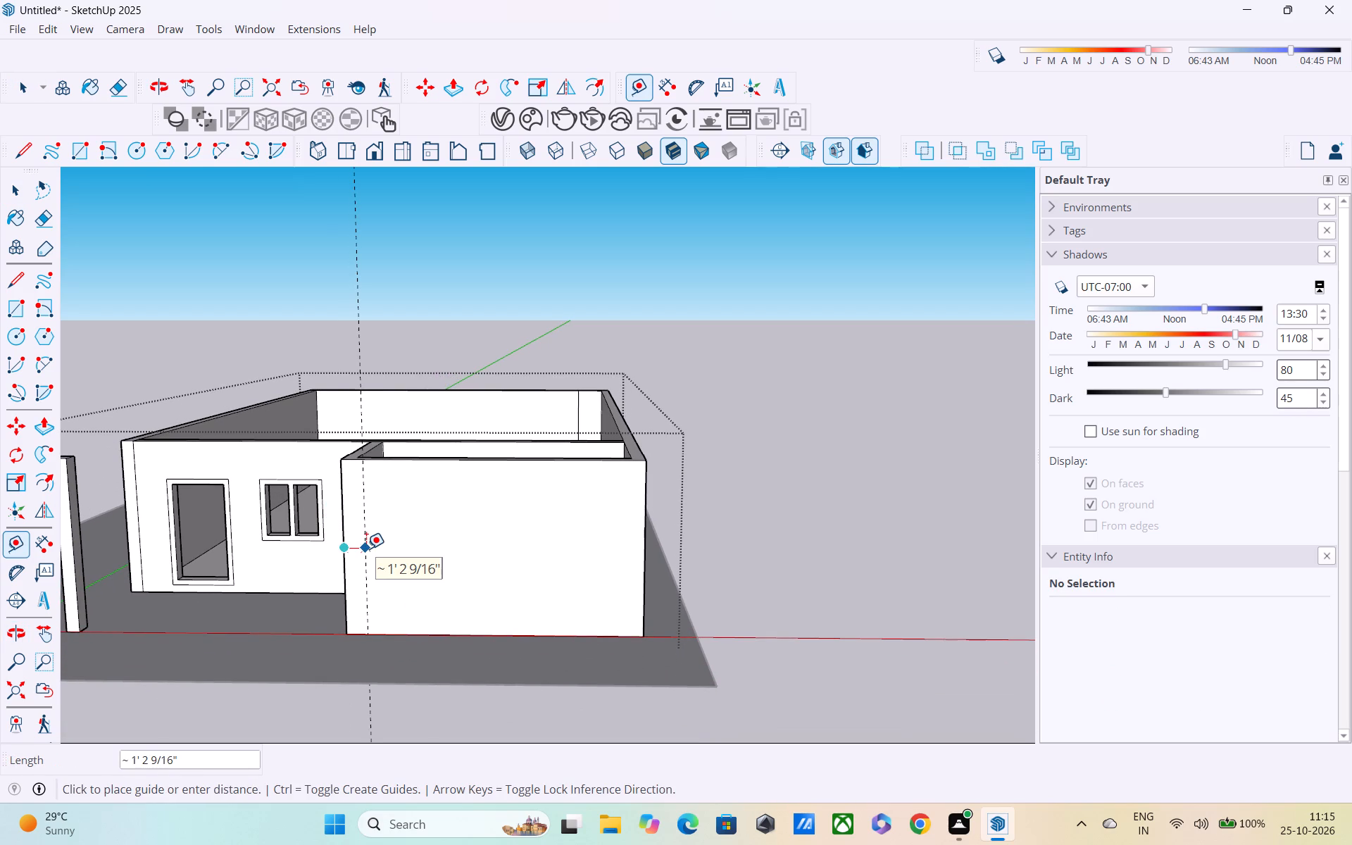
type("3'")
key("Return")
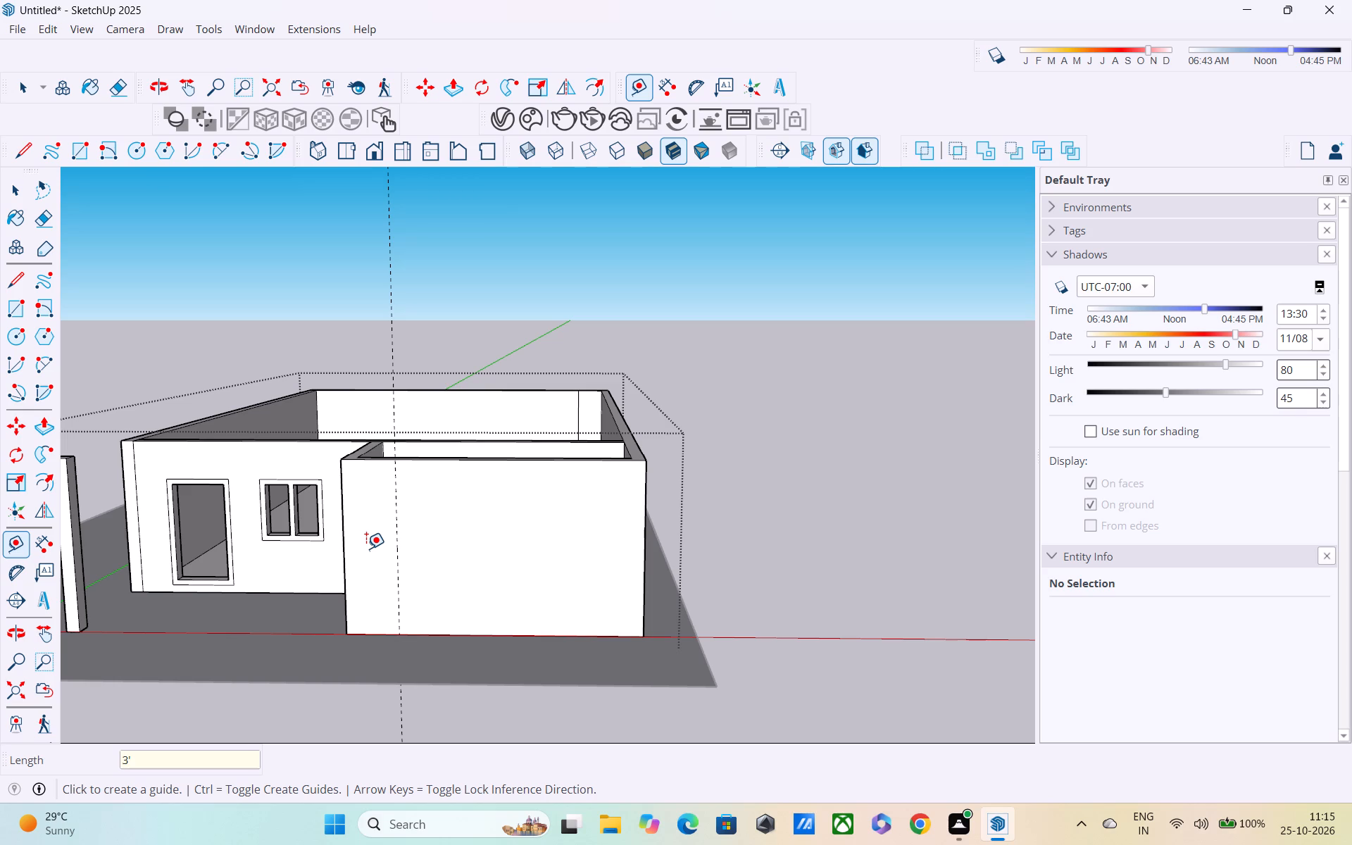
left_click(396, 519)
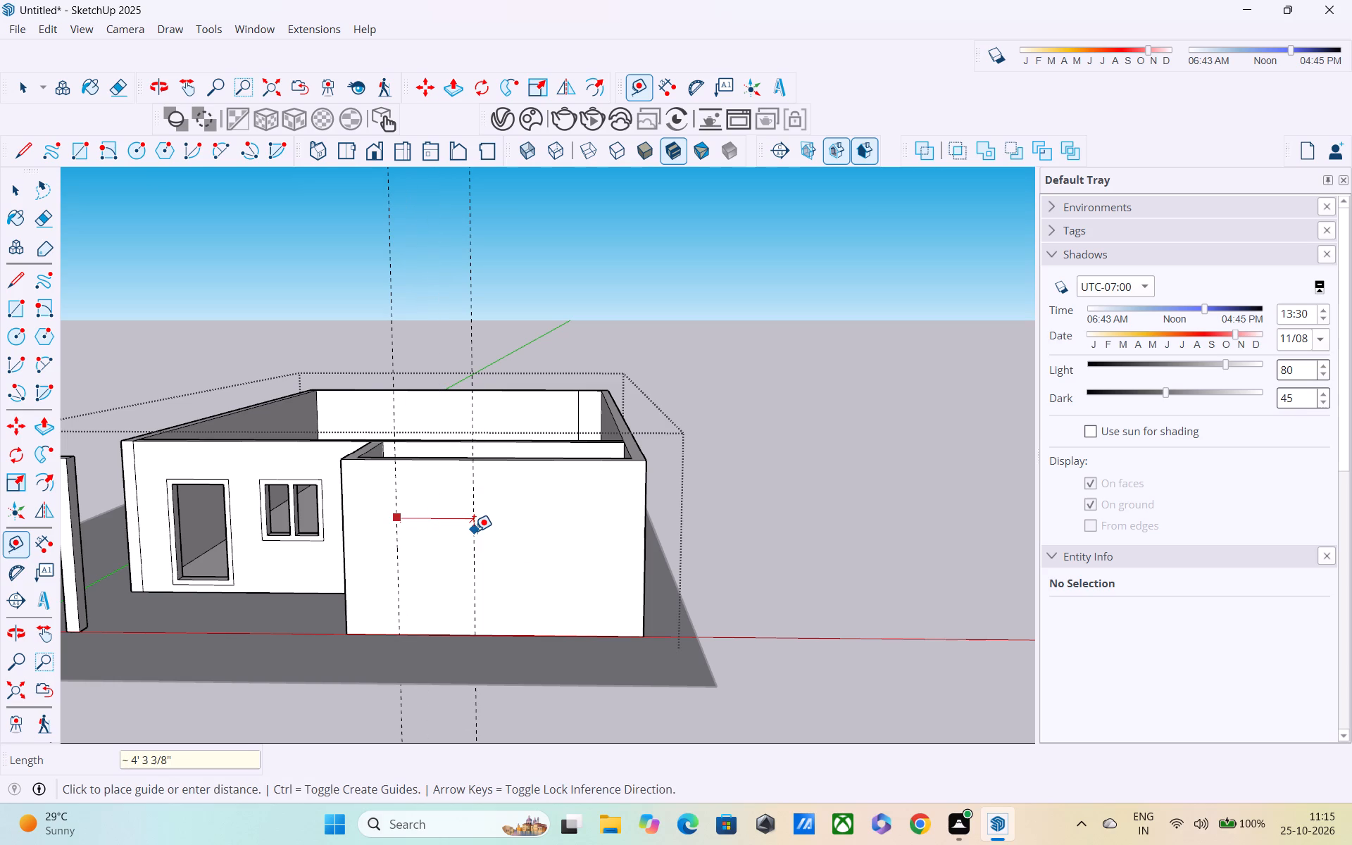
type("4'")
key("Return")
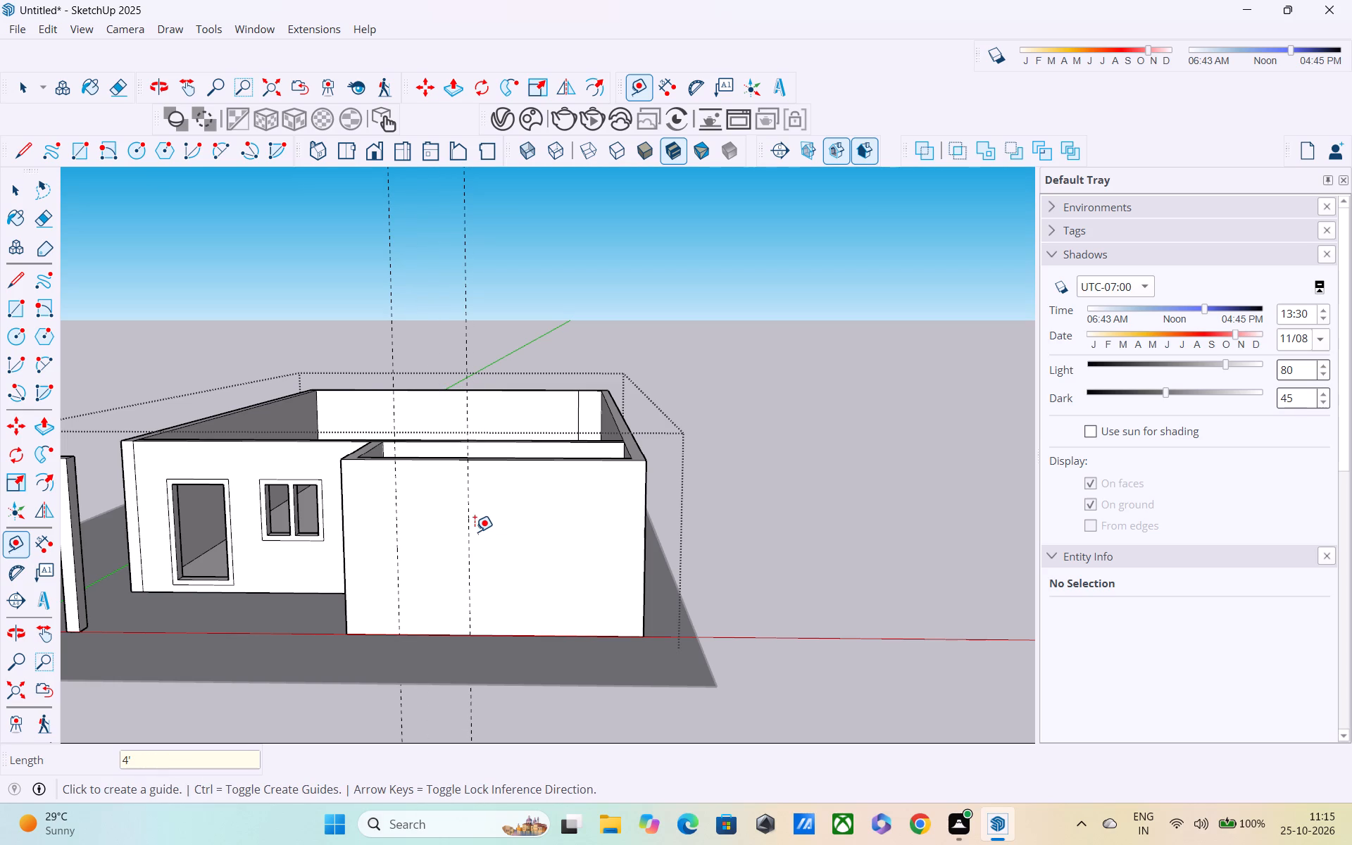
Place a horizontal guide above the bottom edge of the projecting front wall, parallel to it.
middle_click_drag(475, 532, 442, 457)
scroll(534, 474, "up", 2)
scroll(534, 483, "down", 1)
middle_click_drag(534, 560, 328, 699)
scroll(323, 621, "down", 6)
middle_click_drag(431, 563, 571, 429)
scroll(570, 427, "up", 4)
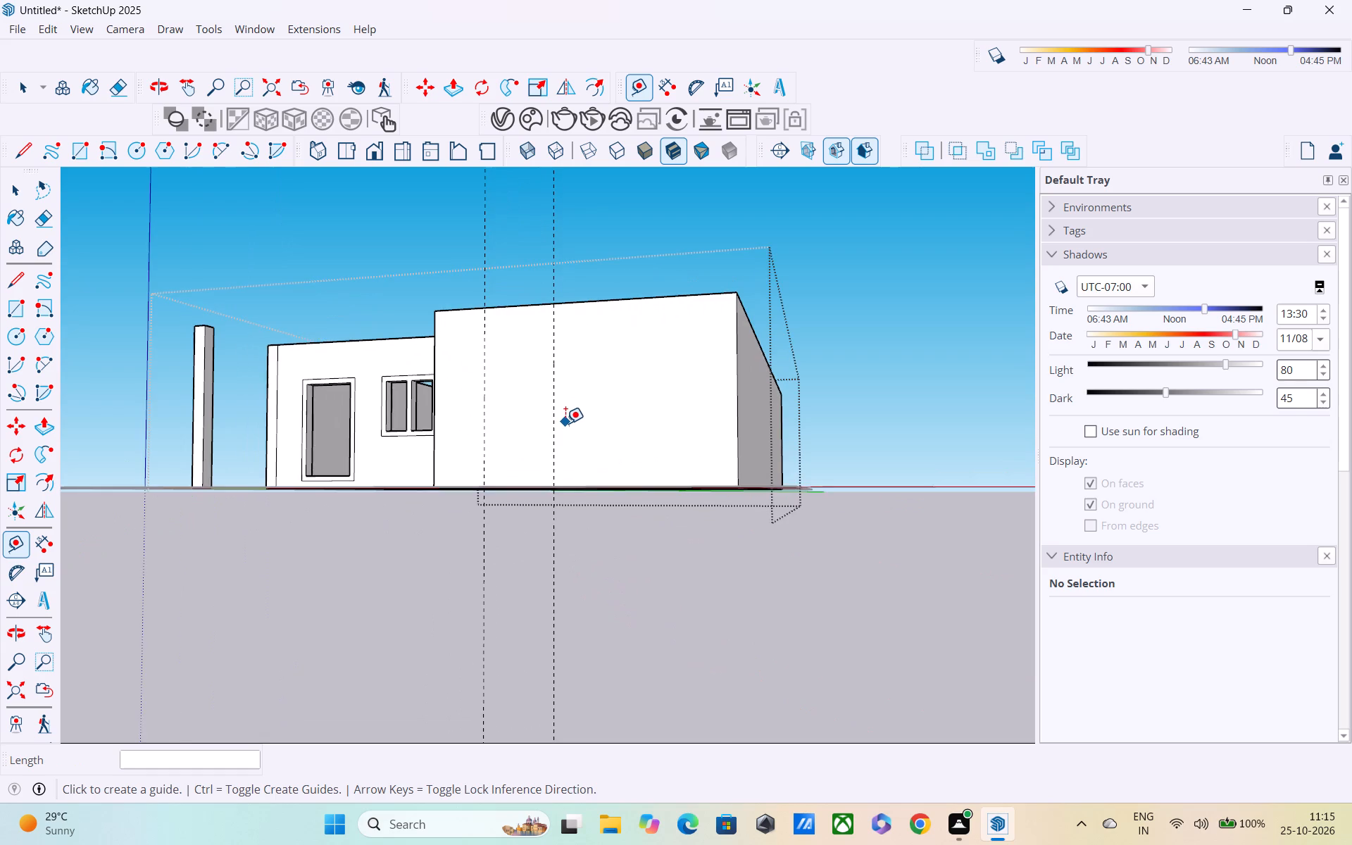
middle_click_drag(584, 444, 556, 397, "shift")
middle_click_drag(551, 391, 639, 521)
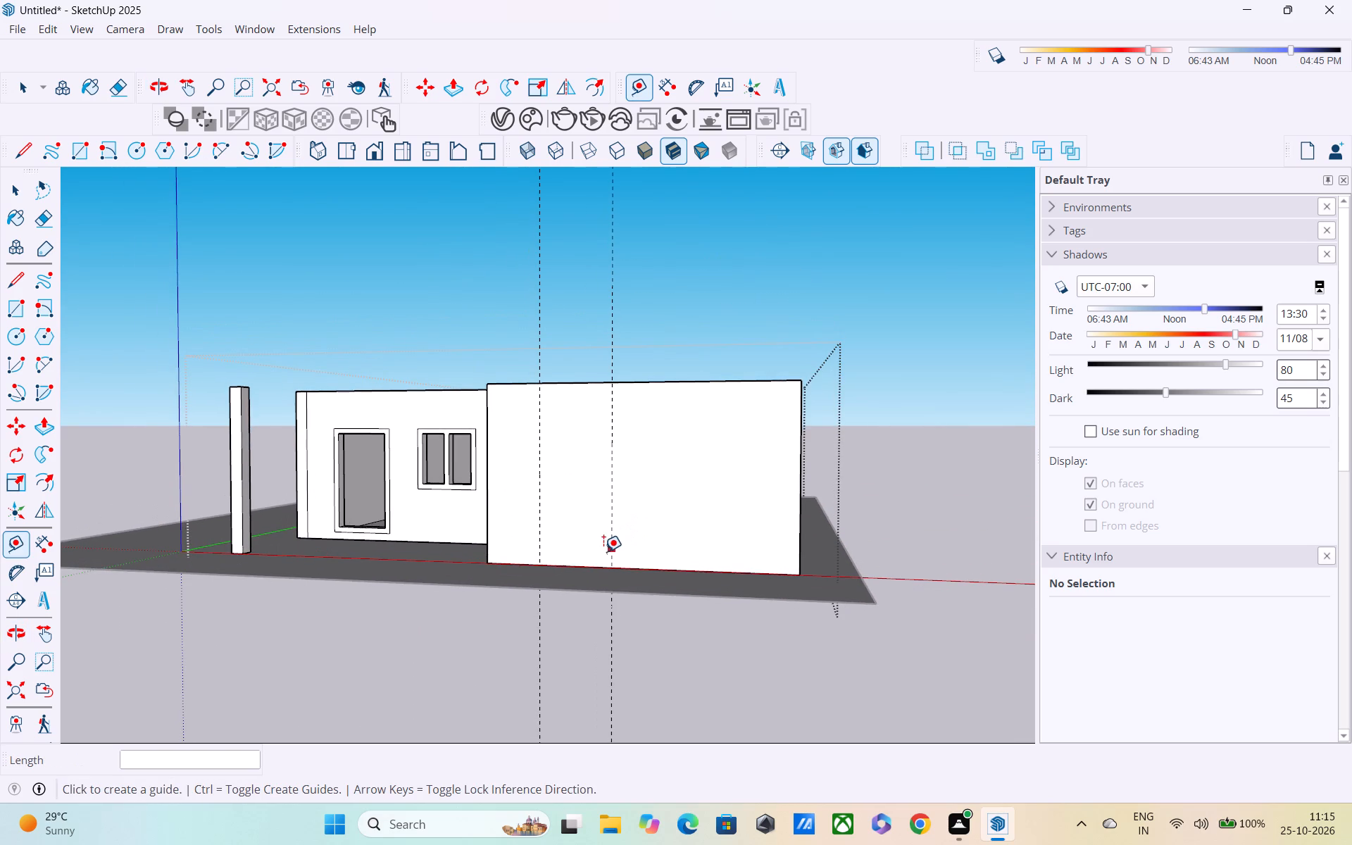
scroll(583, 563, "up", 3)
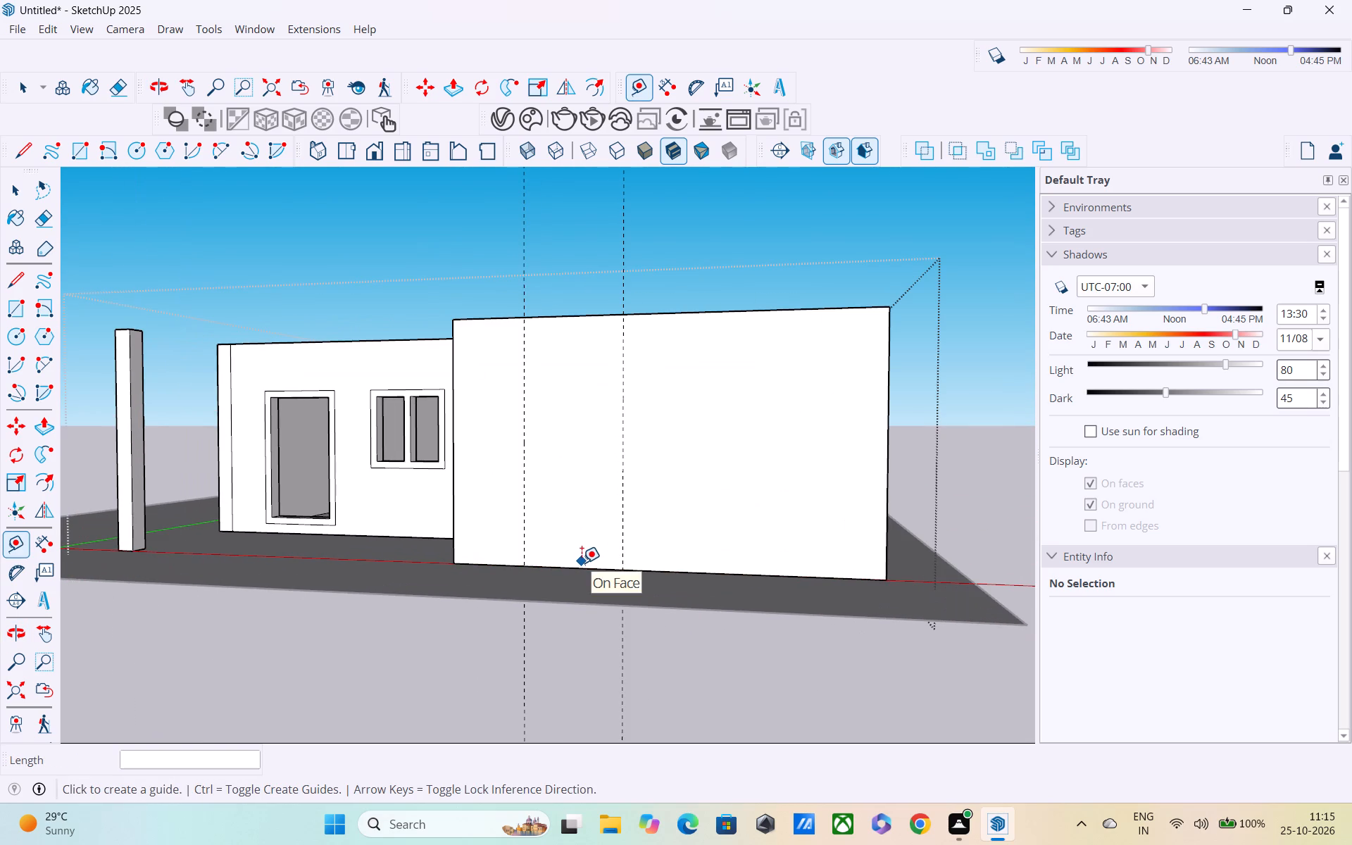
left_click(581, 565)
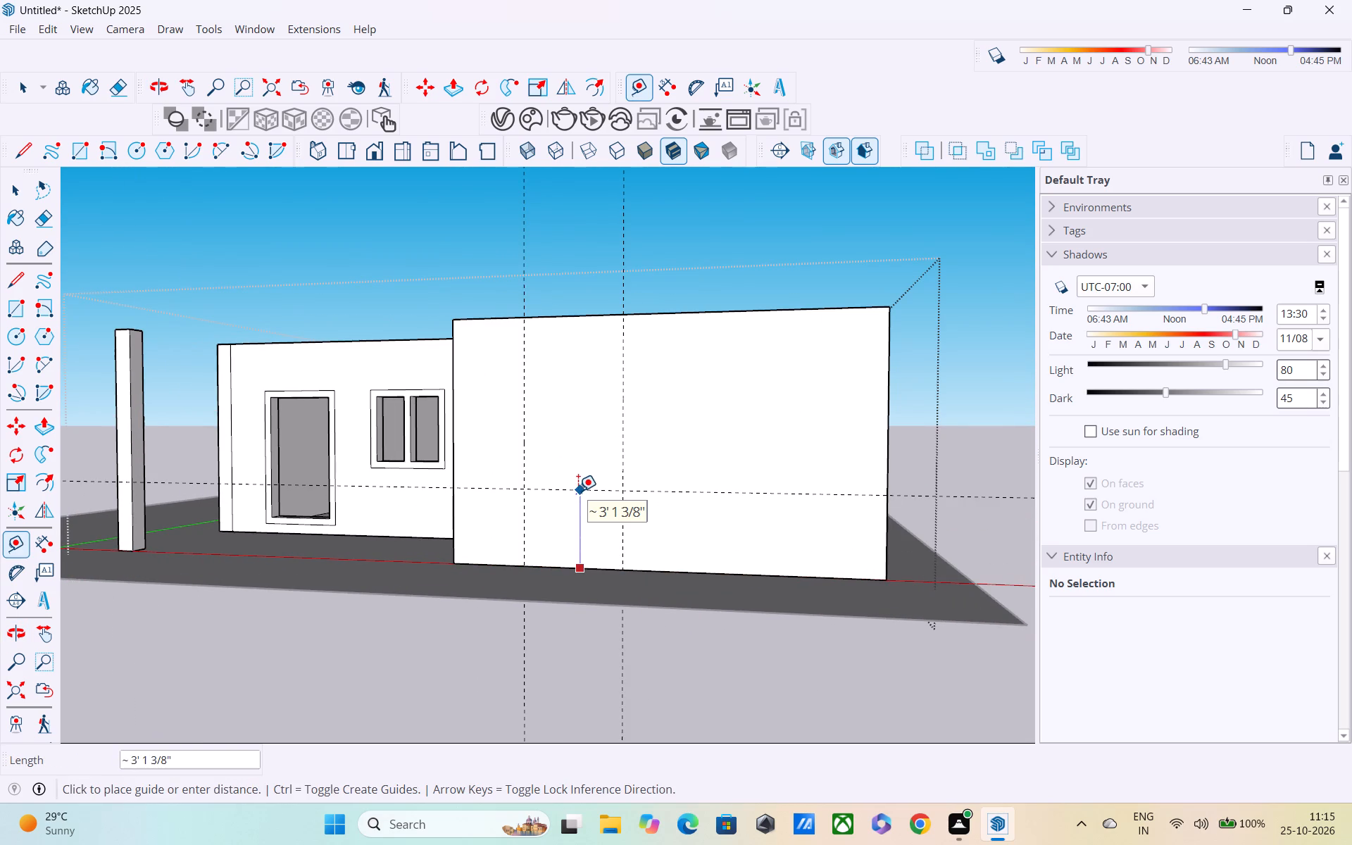
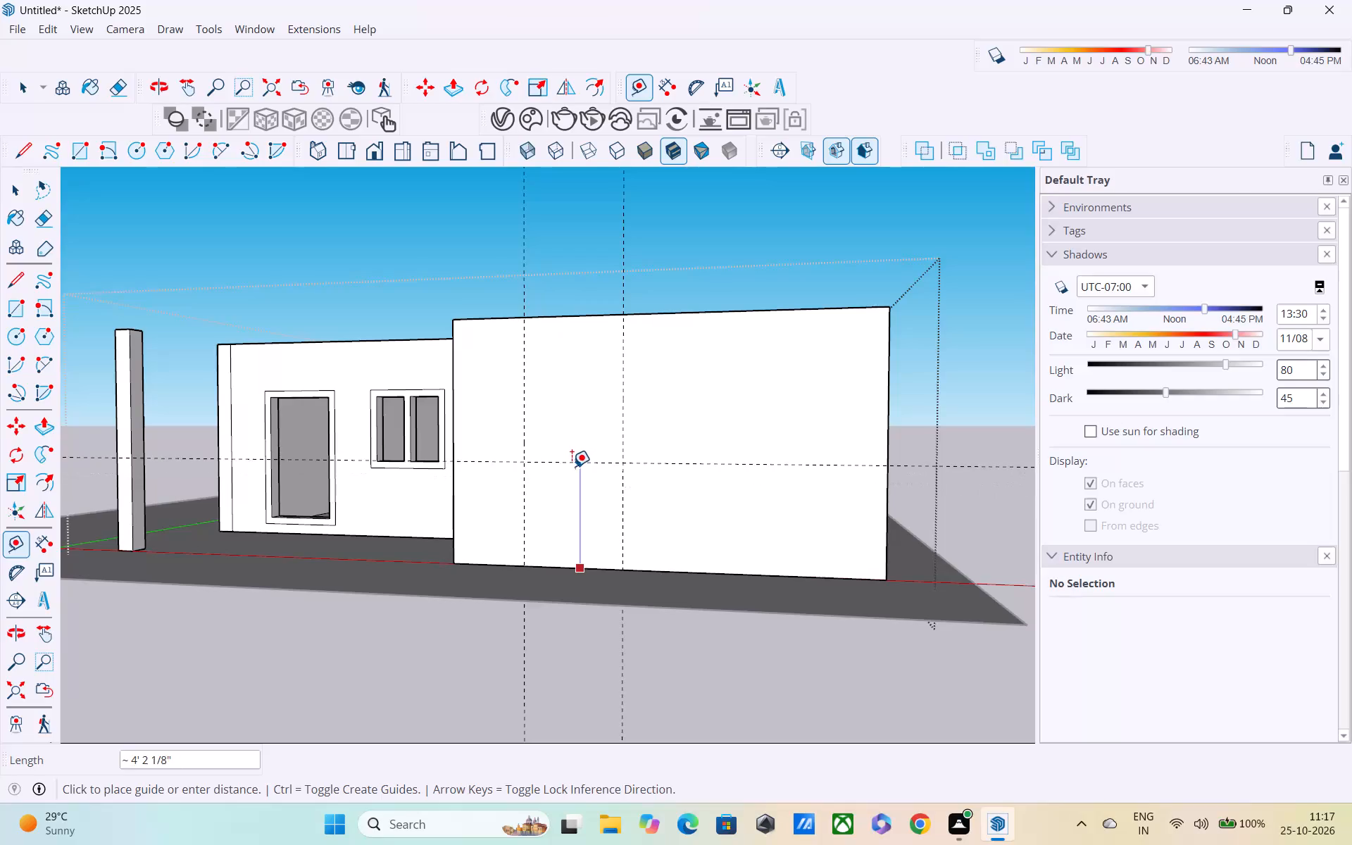
Set the horizontal guide 3' above the projecting front wall's bottom edge, and place another guide 4' above it.
type("3'")
key("Return")
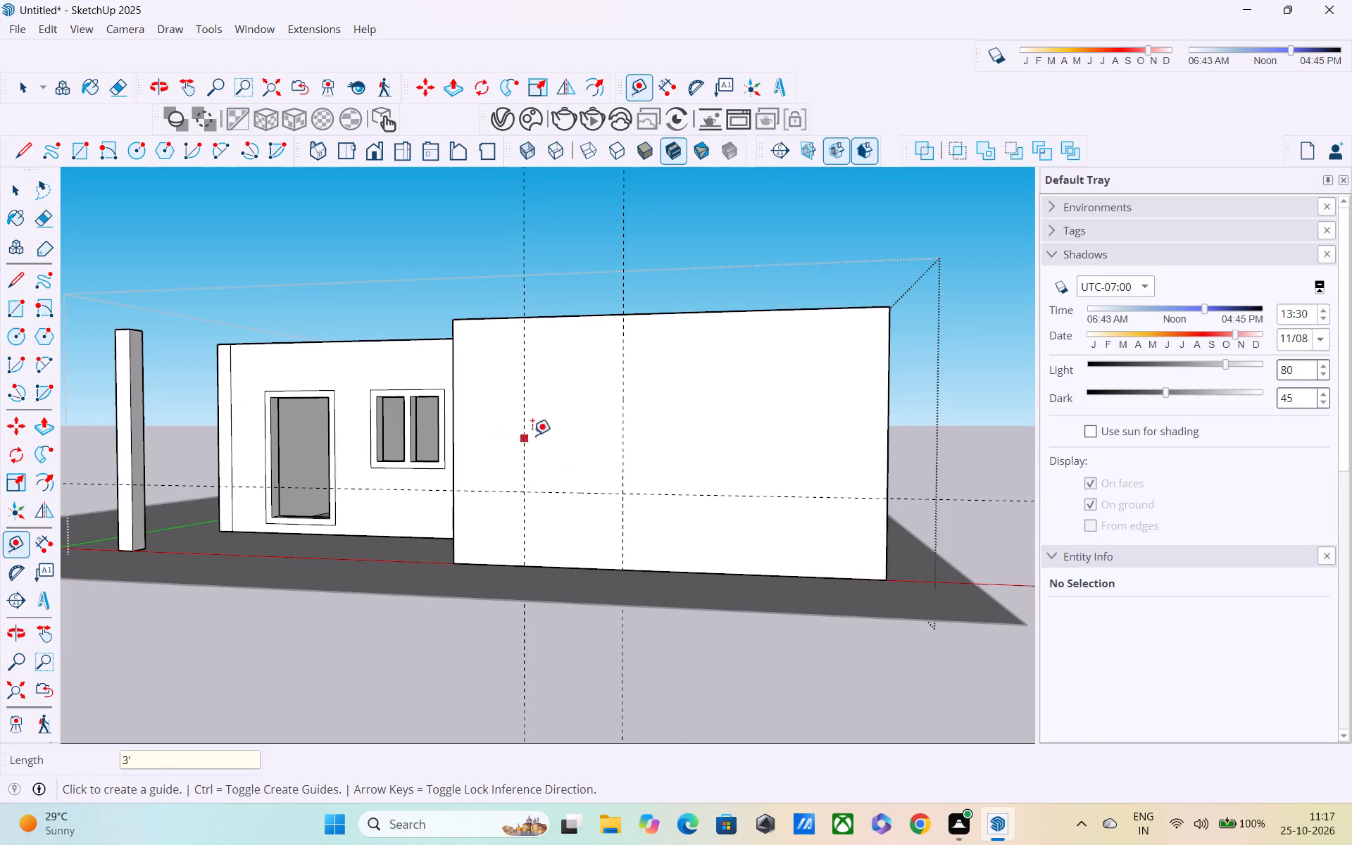
left_click(596, 312)
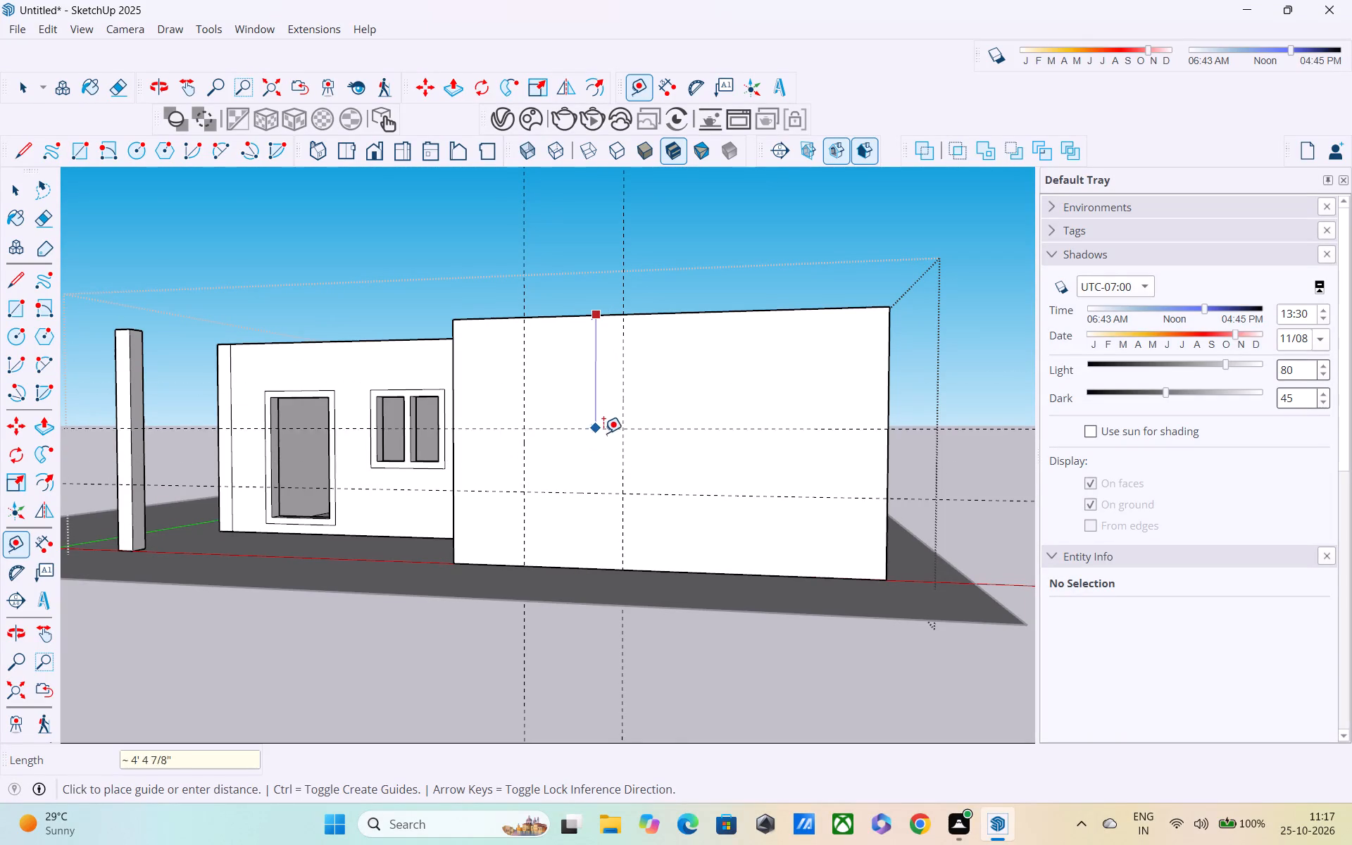
key("Escape")
left_click(594, 492)
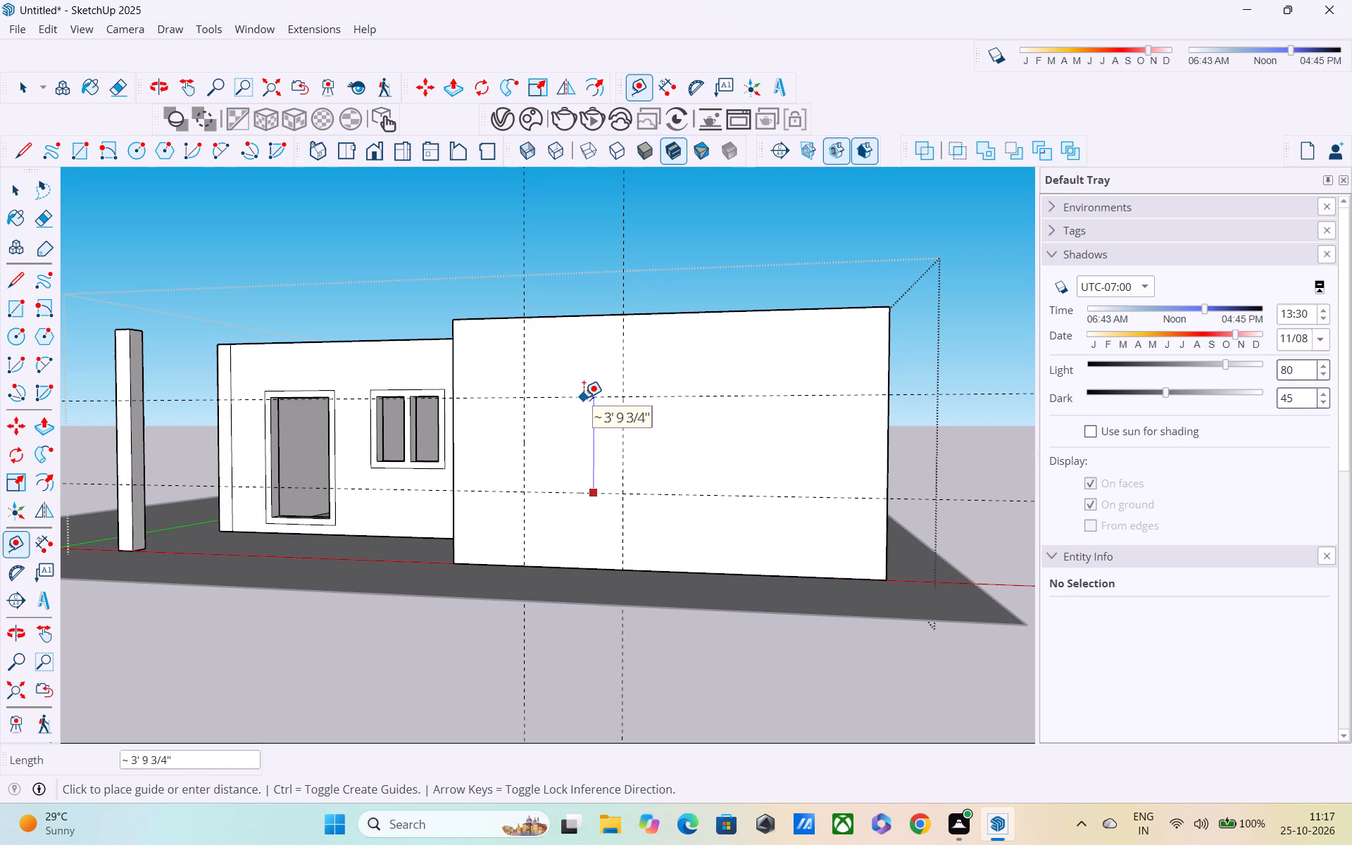
type("4'")
key("Return")
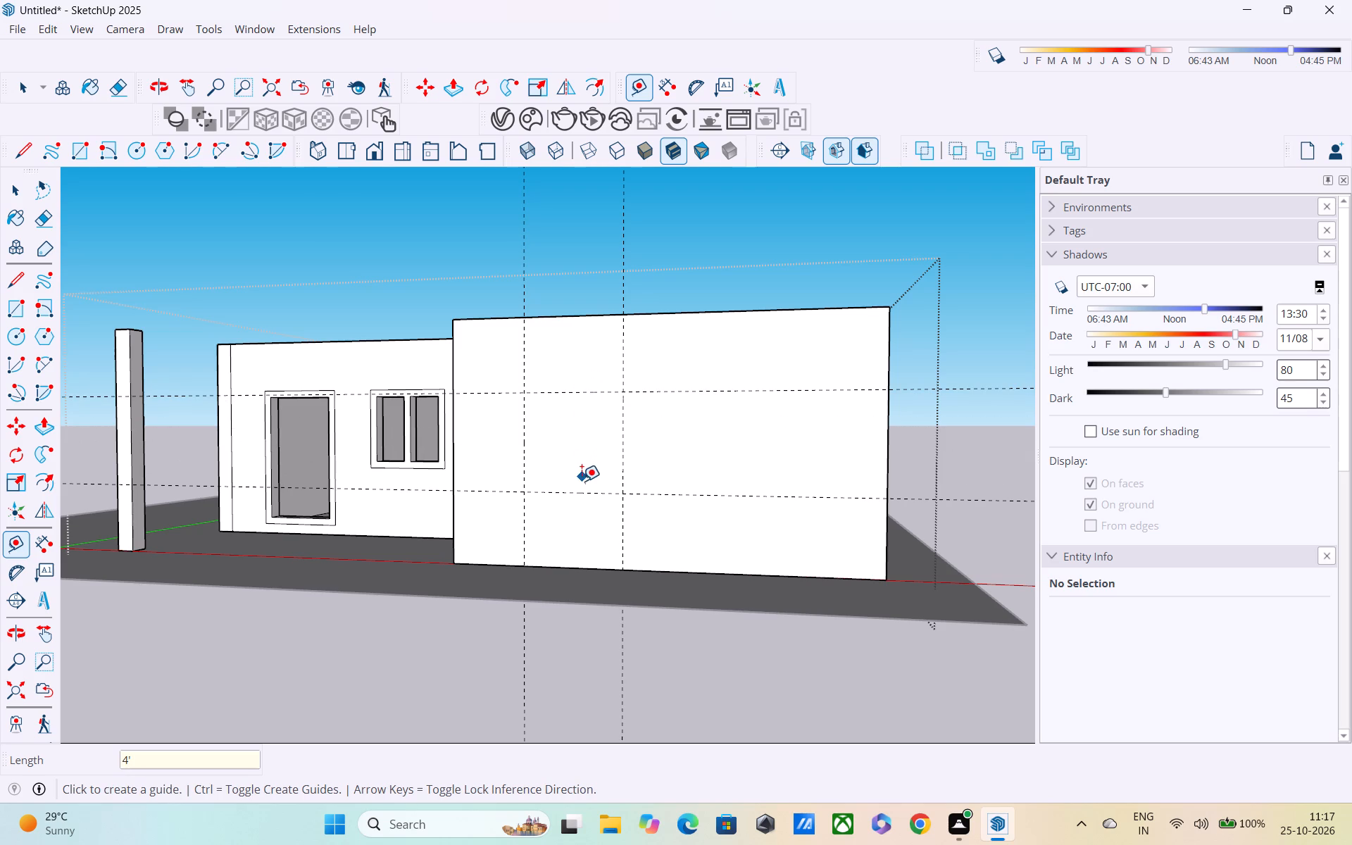
Draw a 4' by 4' rectangle on the projecting front wall between the guide intersections.
key("r")
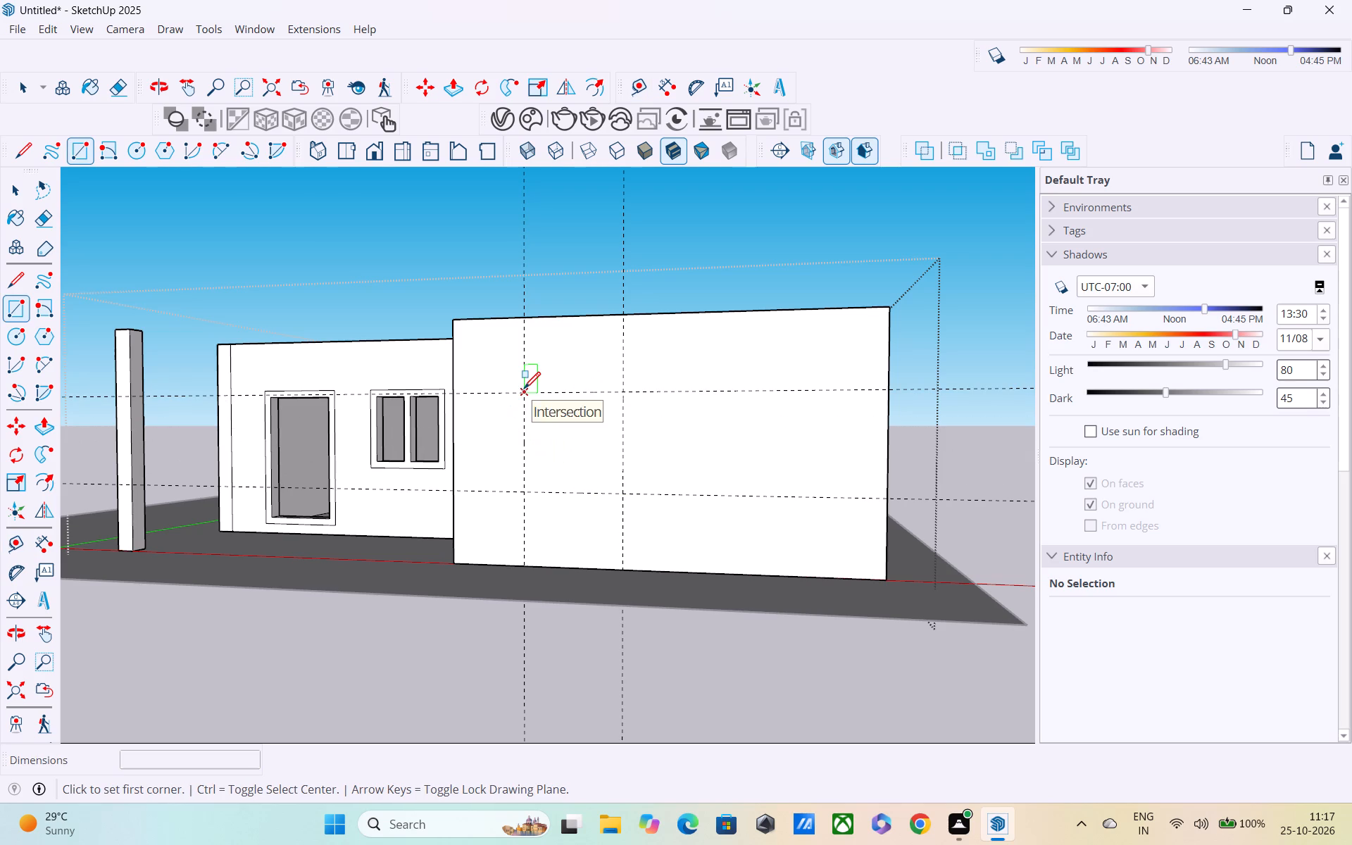
left_click(518, 381)
key("Escape")
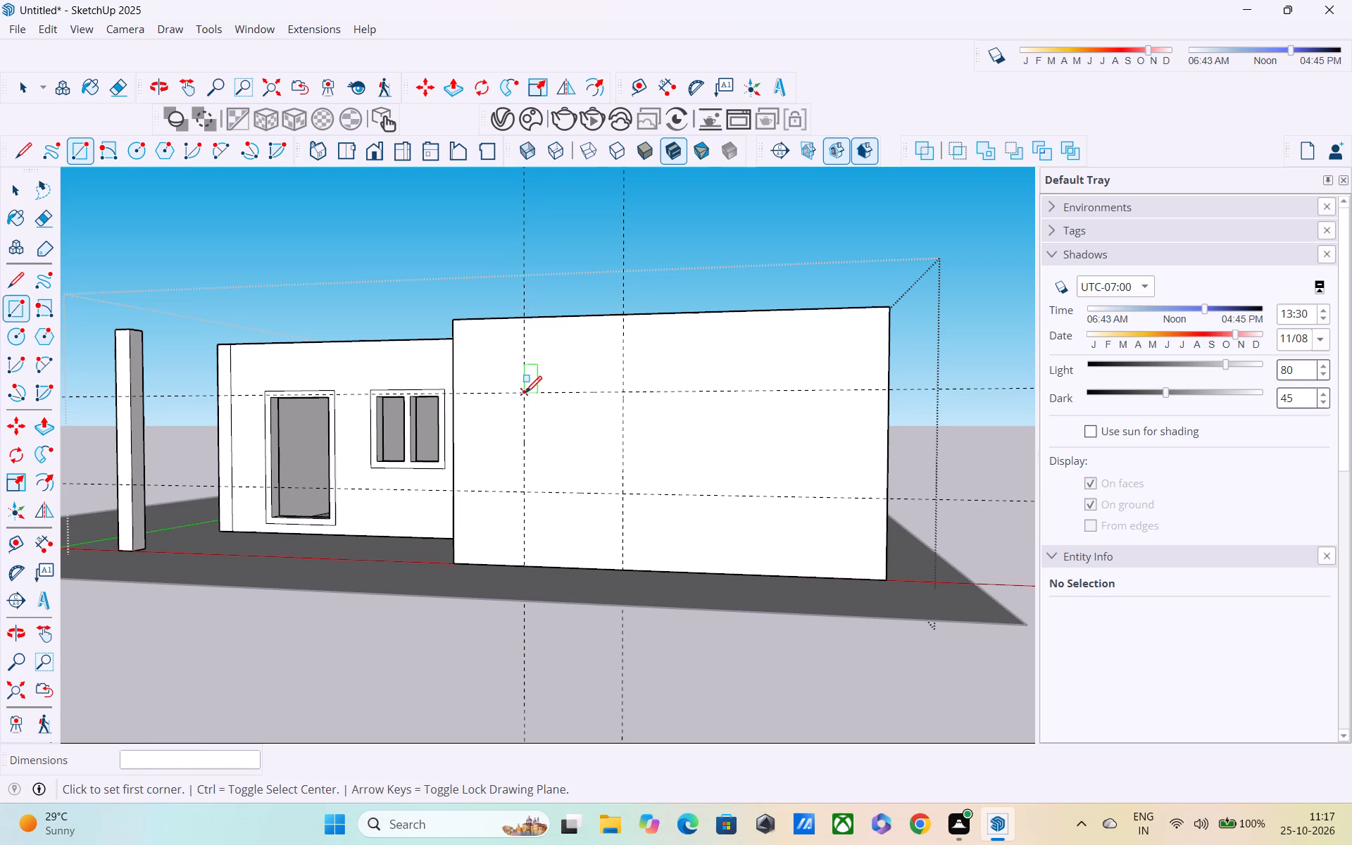
left_click(525, 394)
left_click(622, 495)
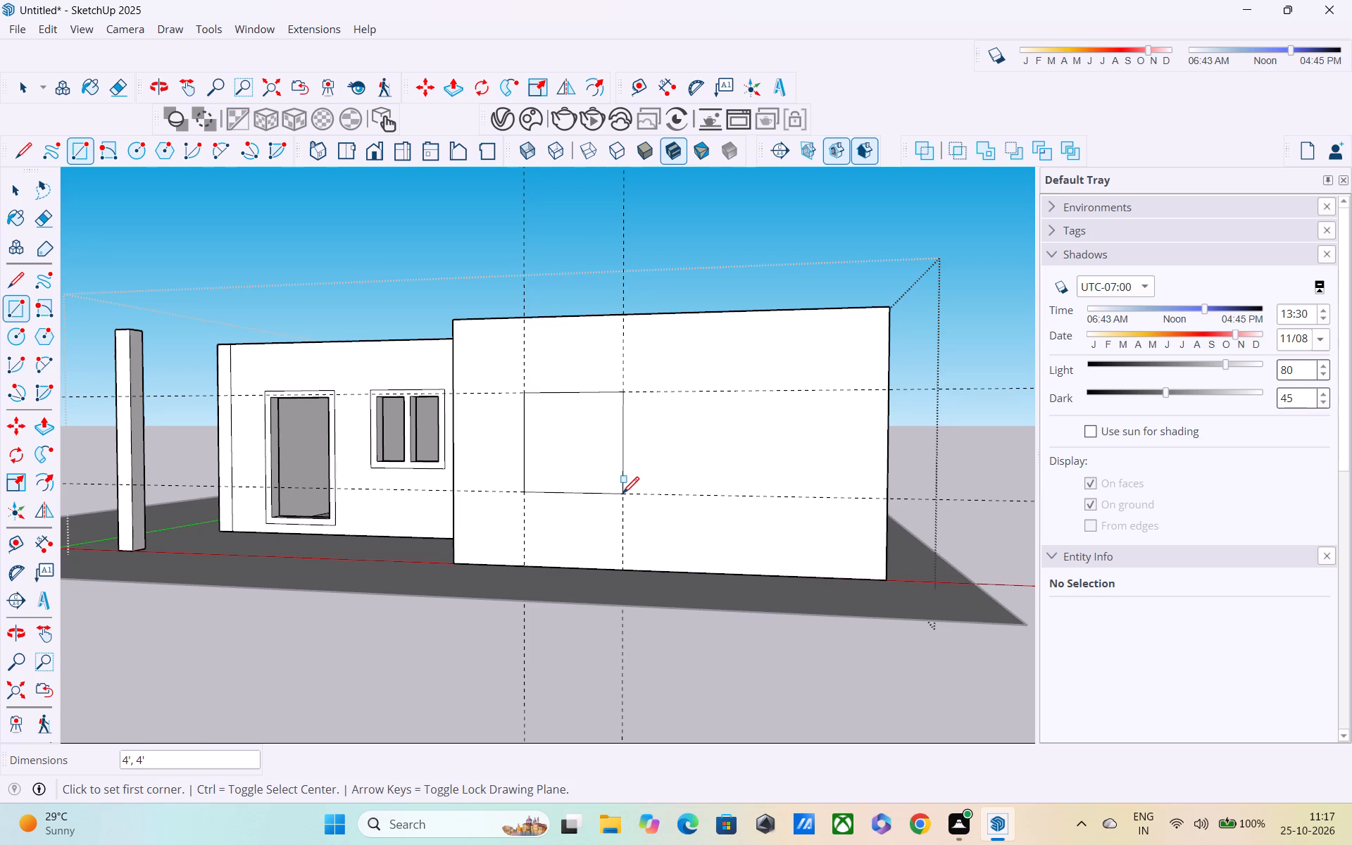
Offset the 4' square window outline 4" inward to form its frame.
scroll(622, 495, "down", 1)
middle_click_drag(622, 495, 524, 453)
scroll(528, 456, "down", 4)
middle_click_drag(620, 494, 722, 581)
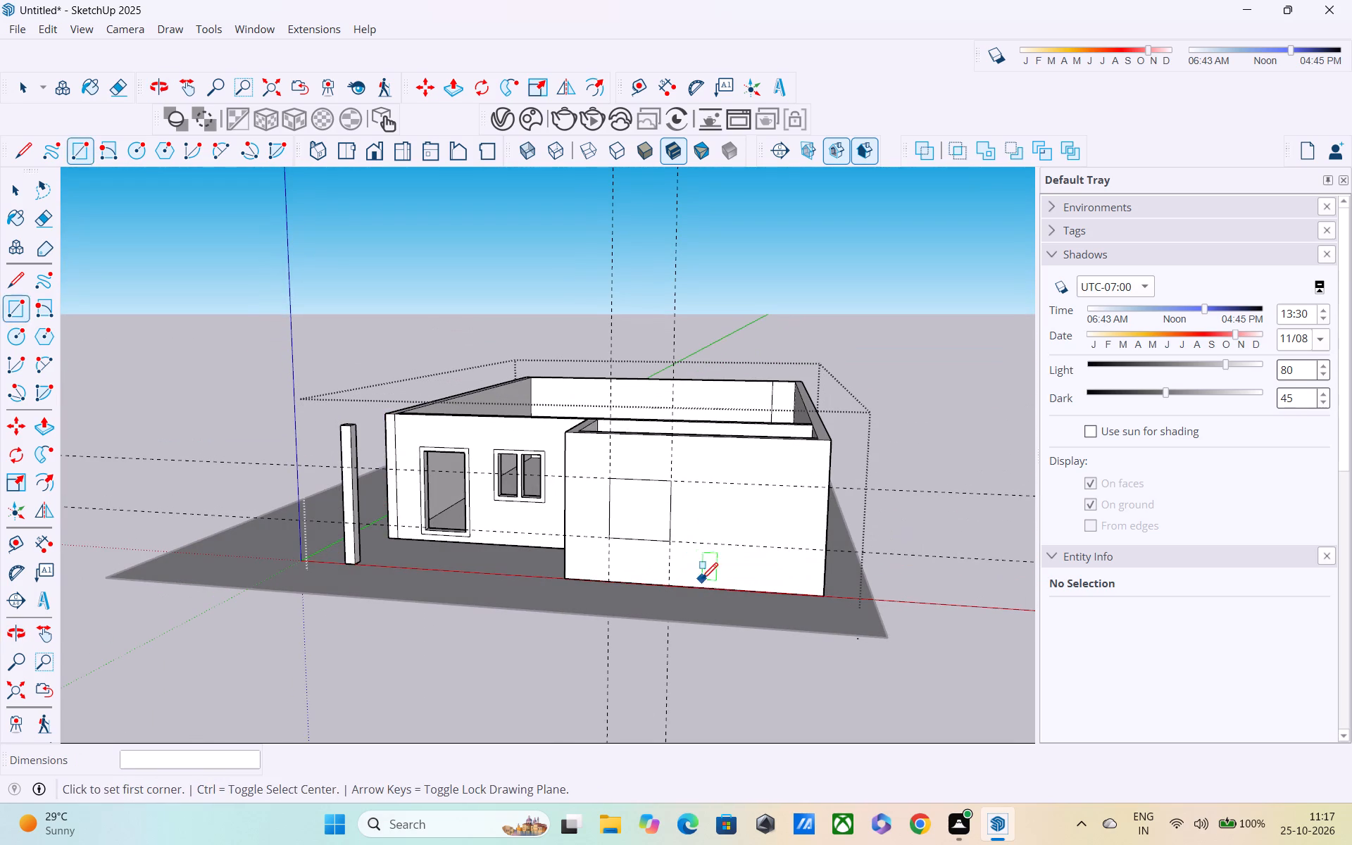
key("space")
scroll(630, 508, "up", 2)
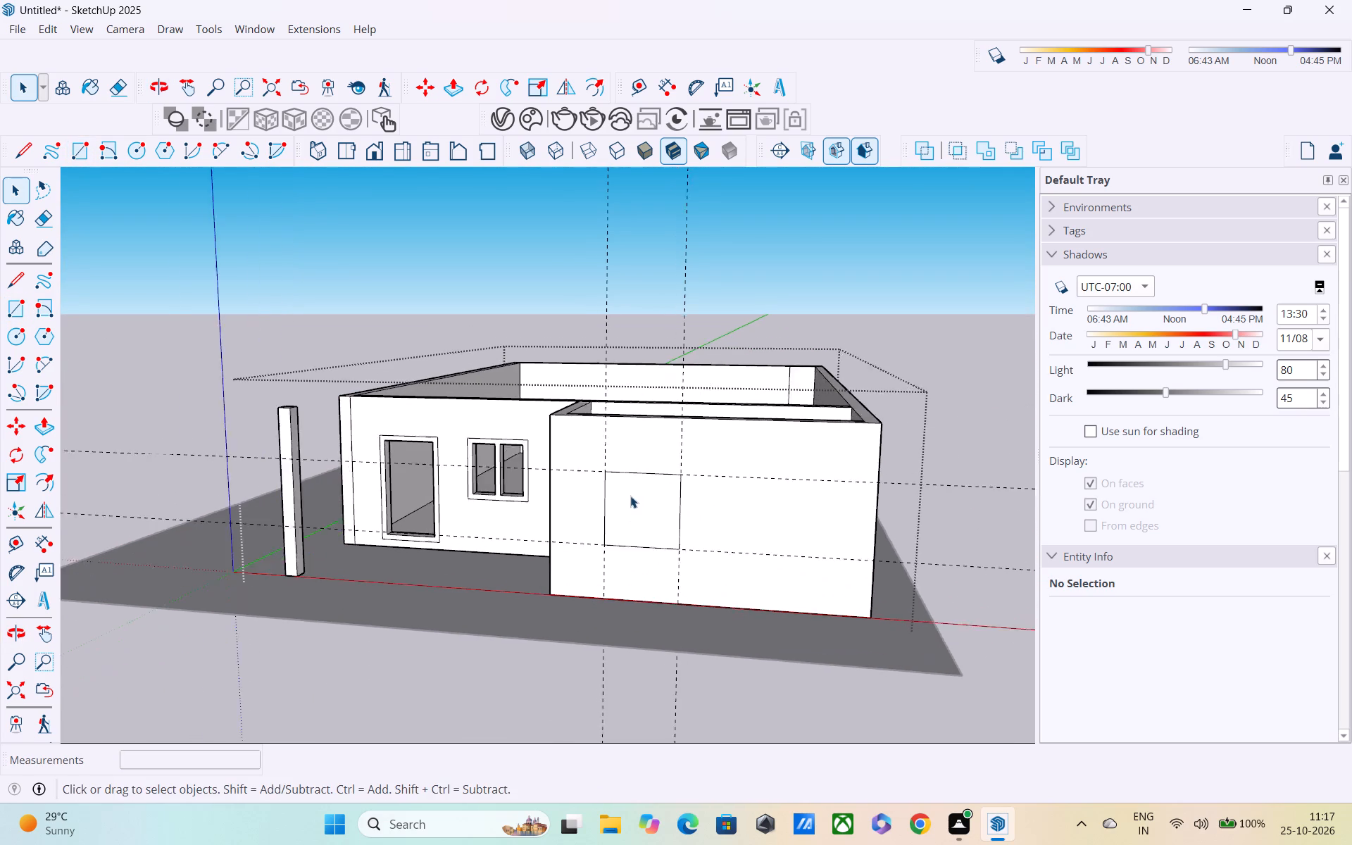
scroll(630, 496, "up", 1)
middle_click_drag(632, 494, 590, 443)
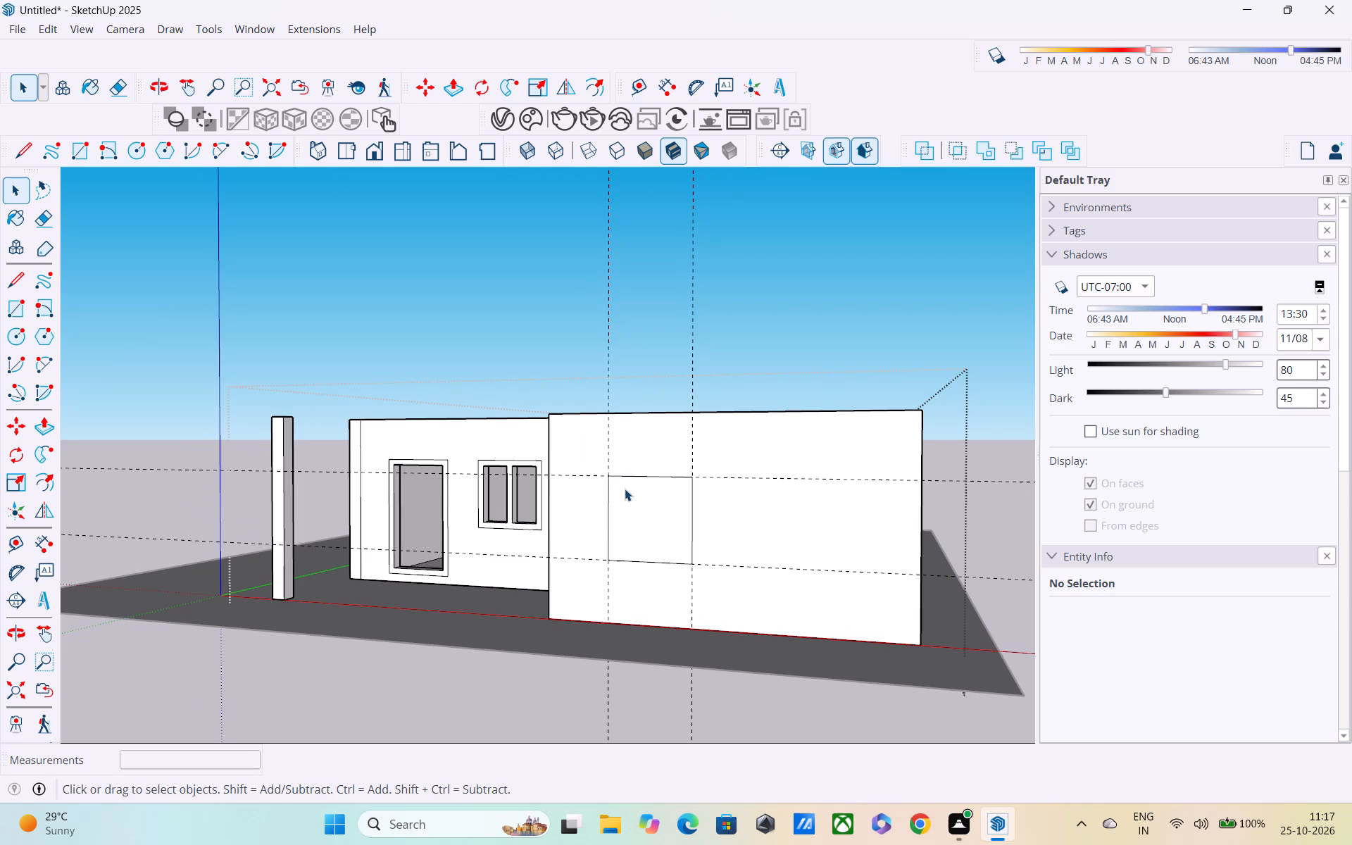
key("f")
left_click(624, 496)
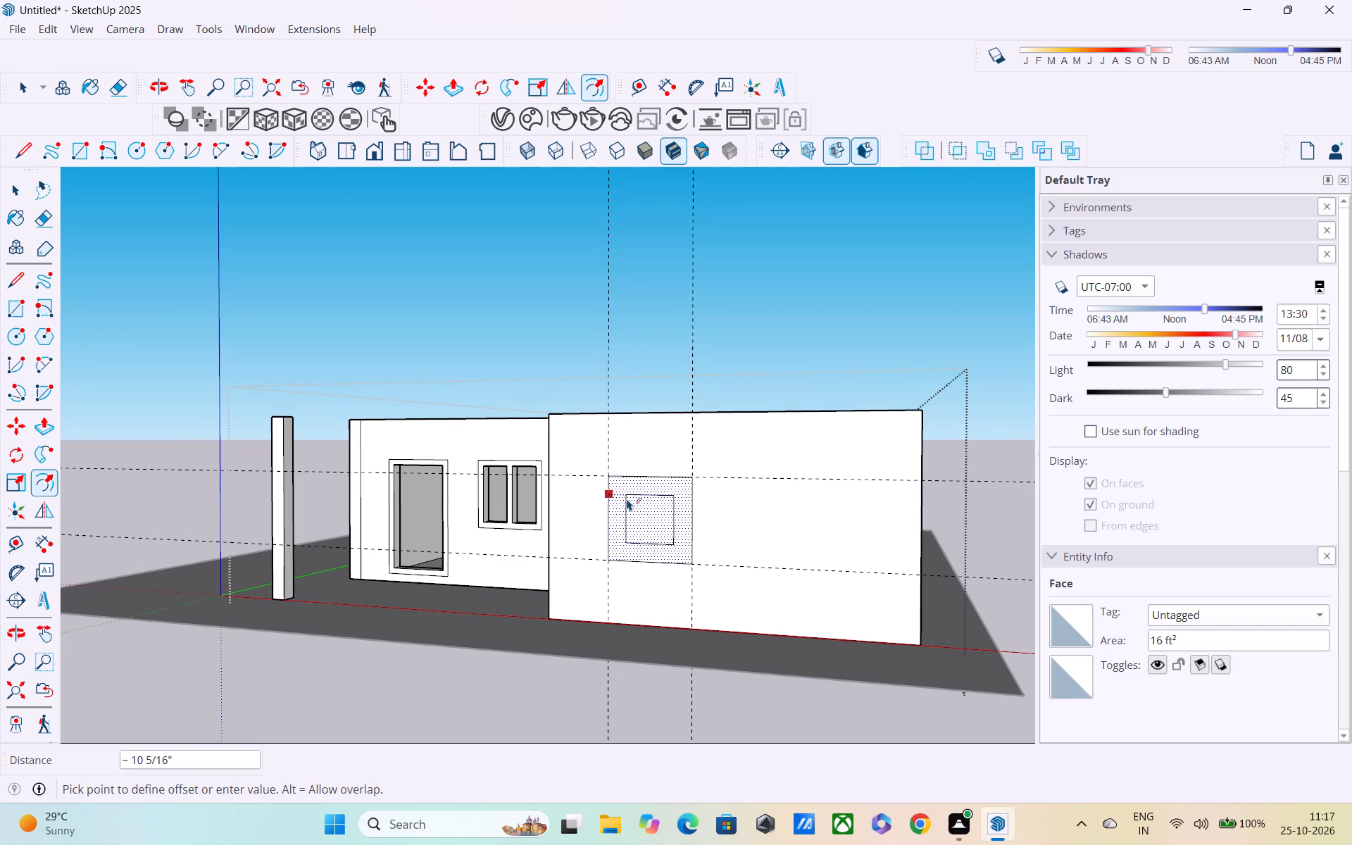
type("4\"")
key("Return")
Draw a vertical centre line between the midpoints of the inner window outline's top and bottom edges.
key("l")
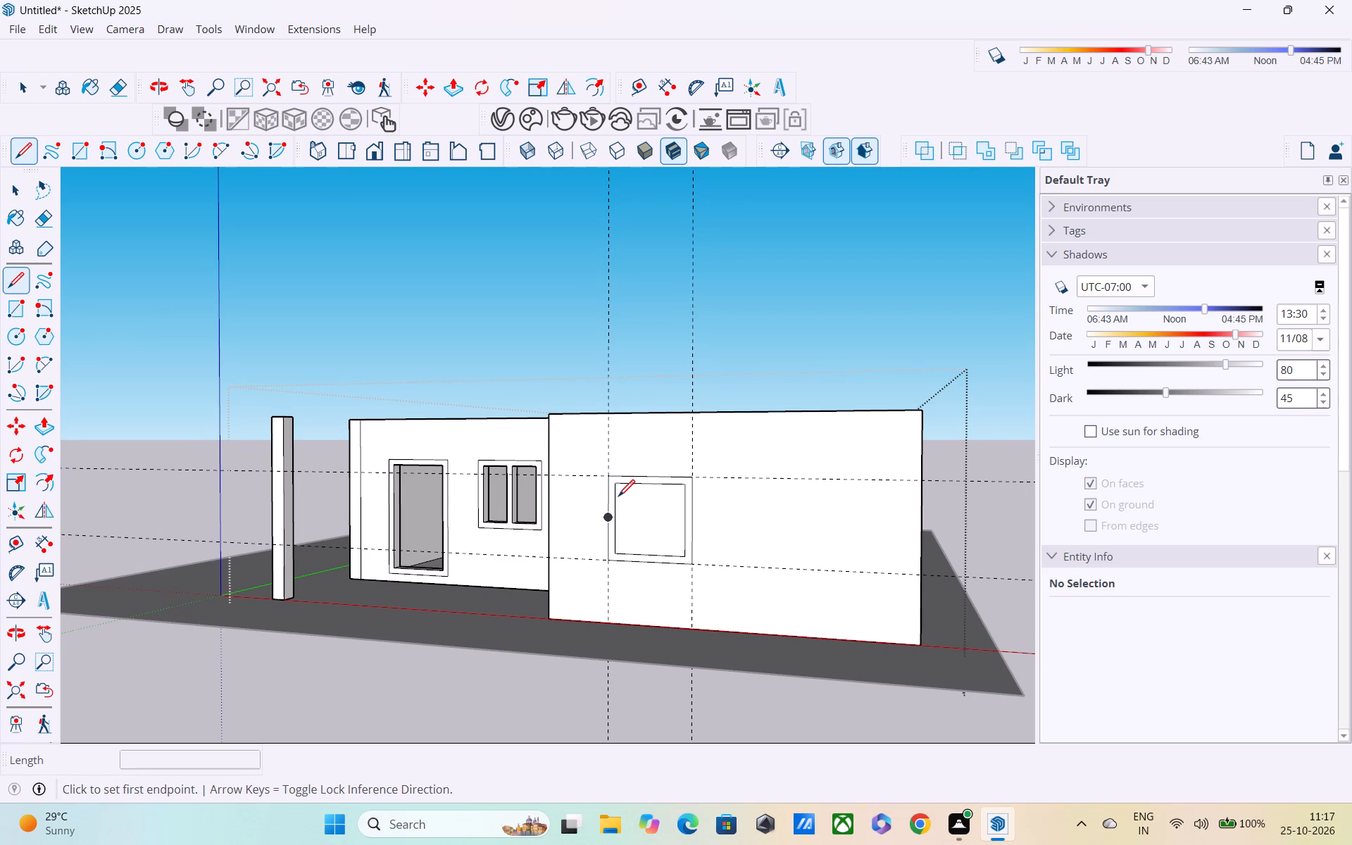
left_click(652, 486)
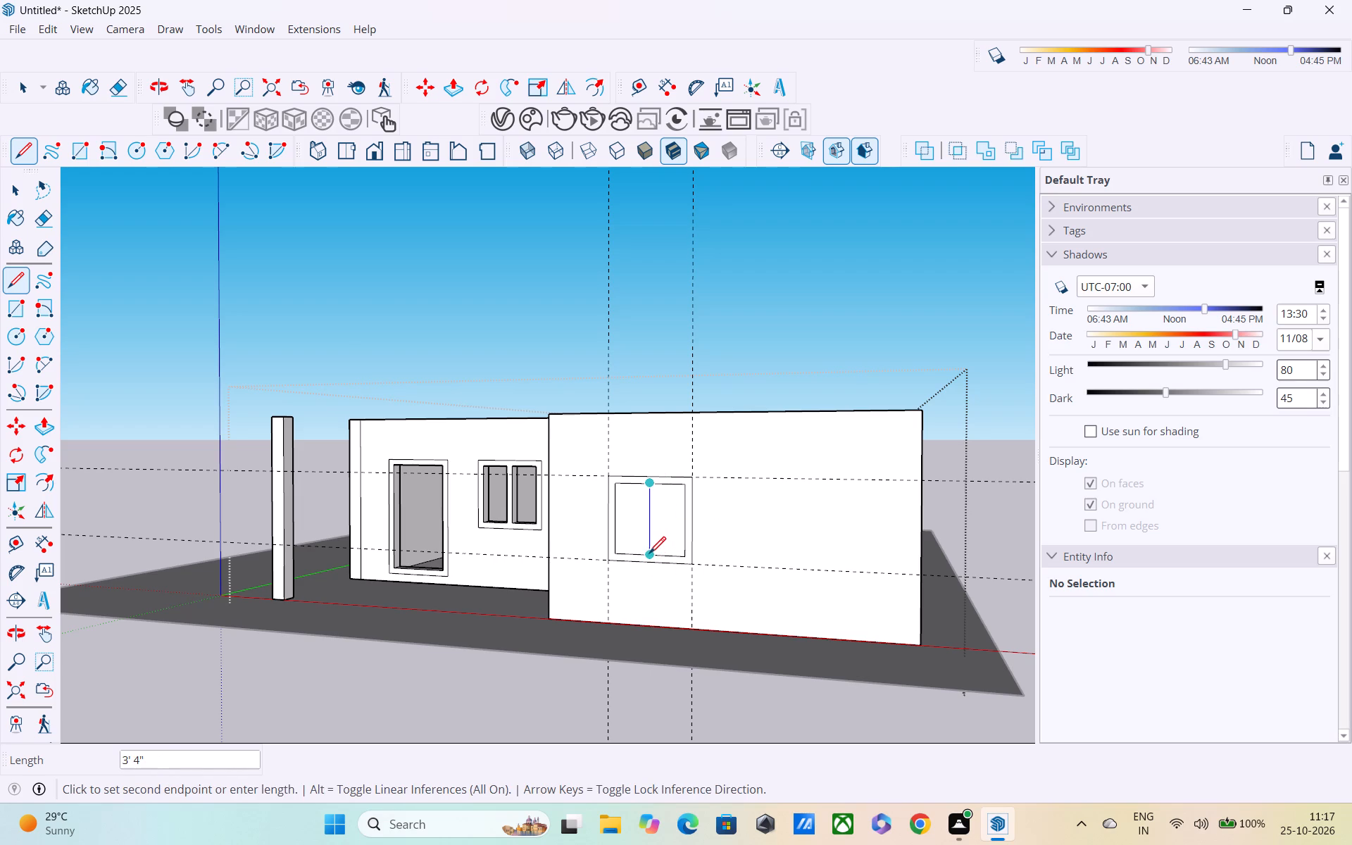
left_click(649, 555)
Copy the window's centre line 2" to one side, and copy that new line 4" back across the centre.
middle_click_drag(649, 557, 543, 540)
key("space")
scroll(658, 542, "up", 4)
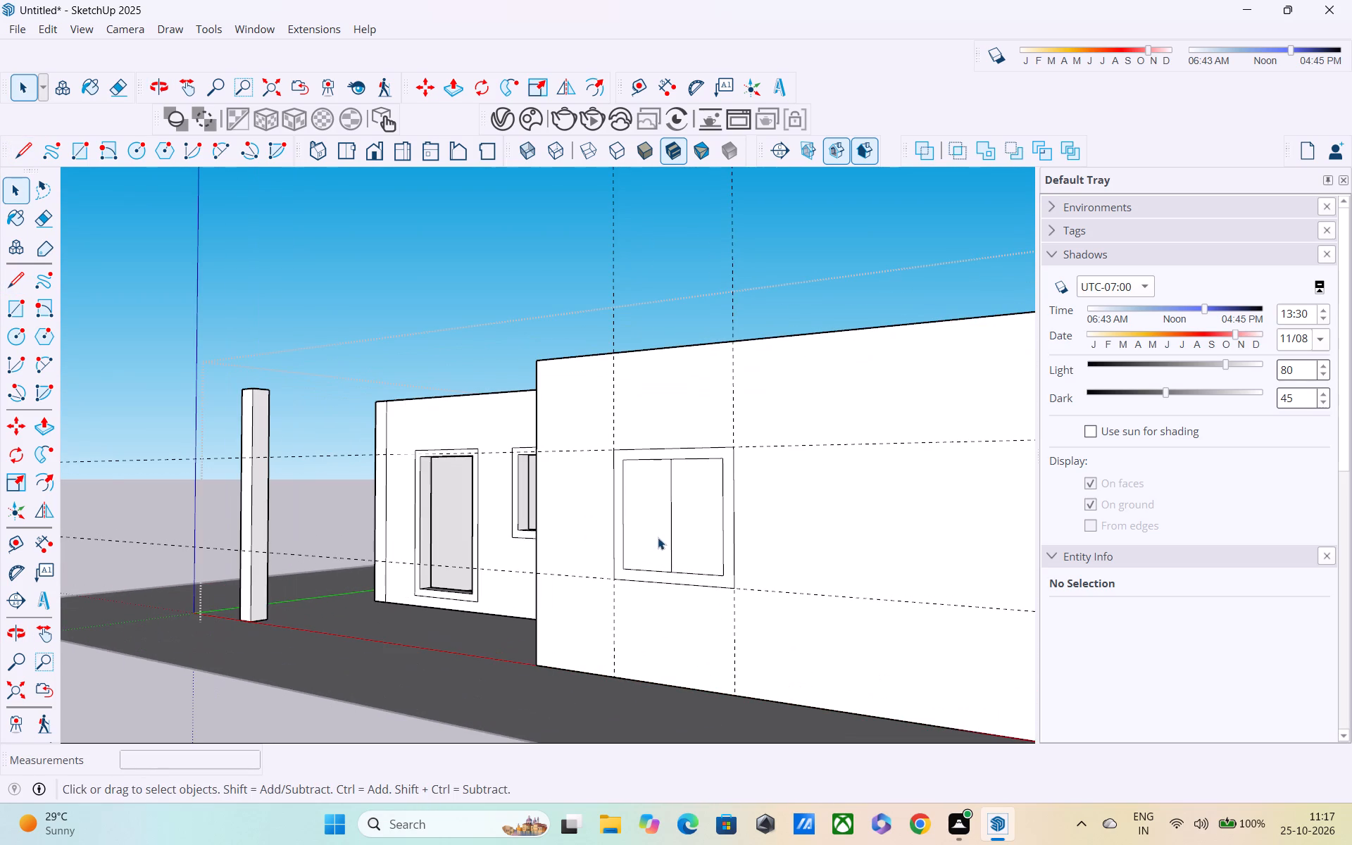
left_click(672, 538)
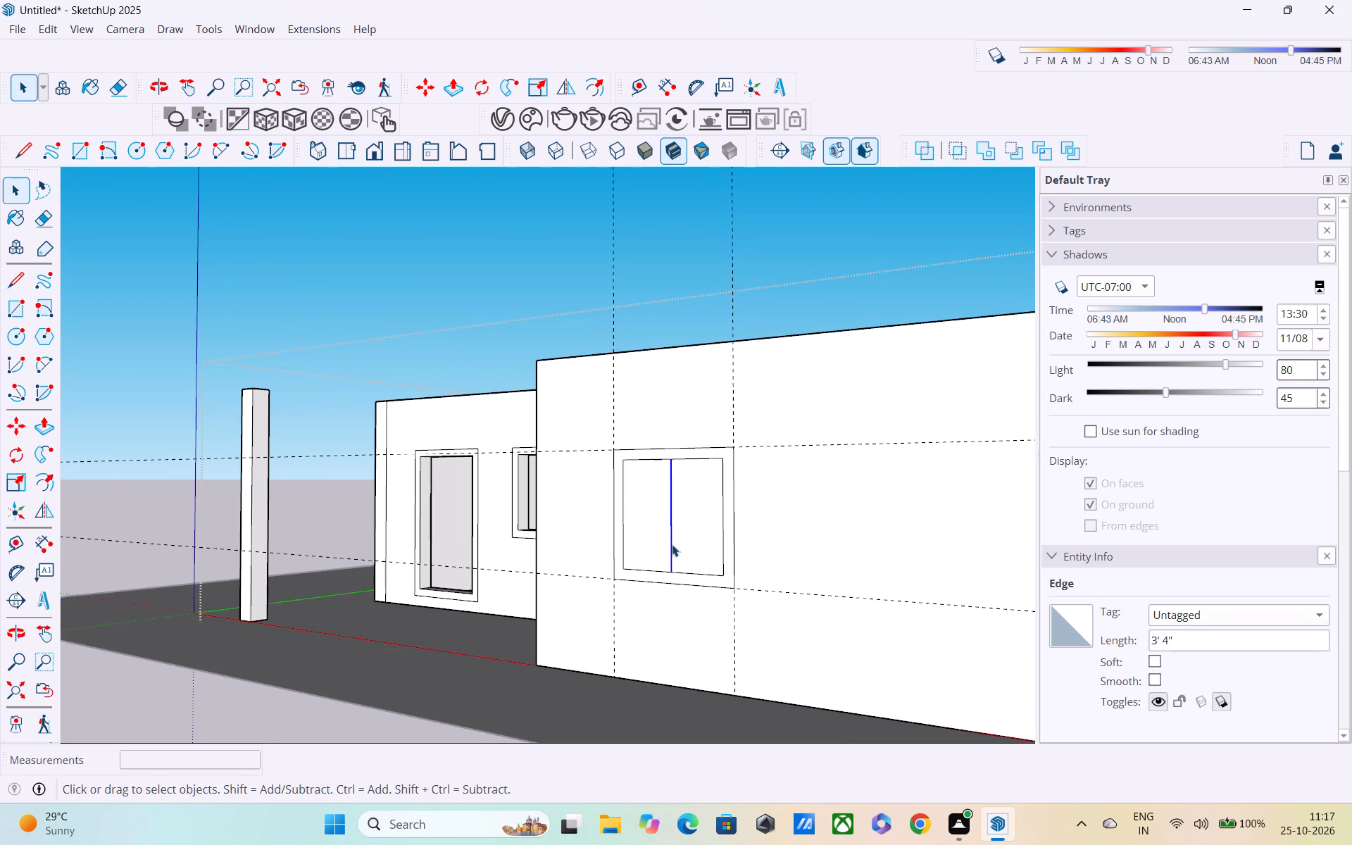
key("m")
middle_click_drag(672, 557, 737, 559)
scroll(732, 599, "up", 3)
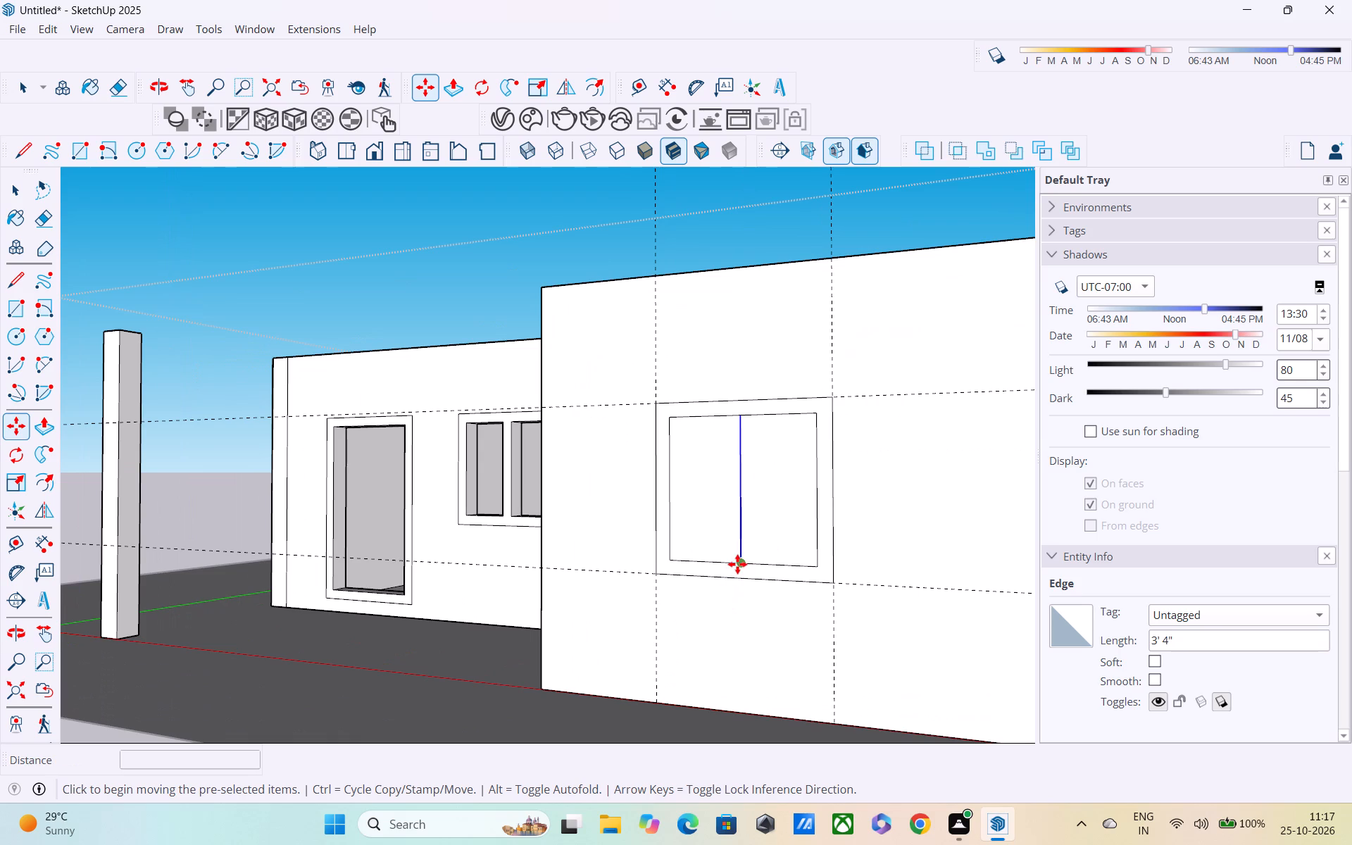
left_click(741, 563)
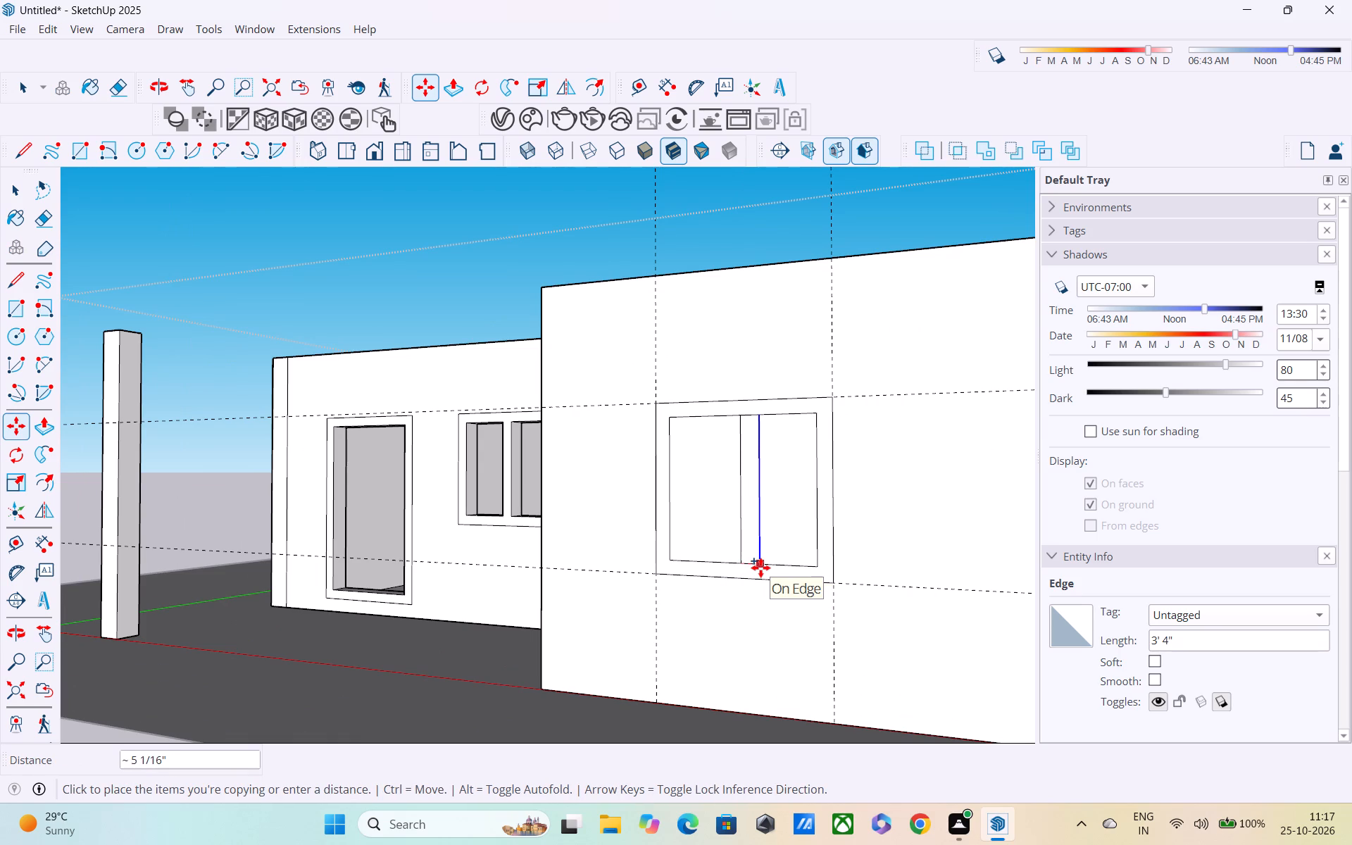
type("2\"")
key("Return")
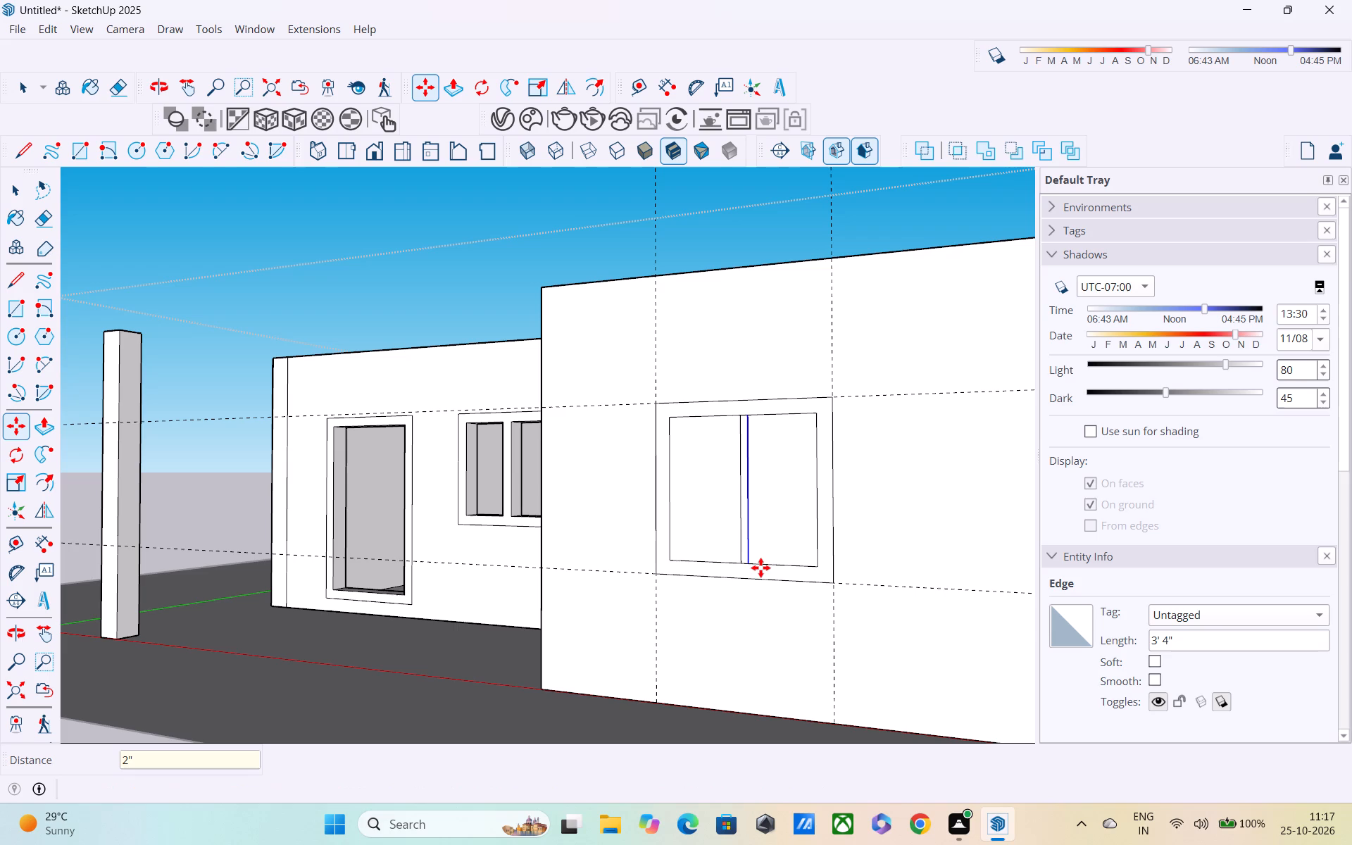
left_click(749, 563)
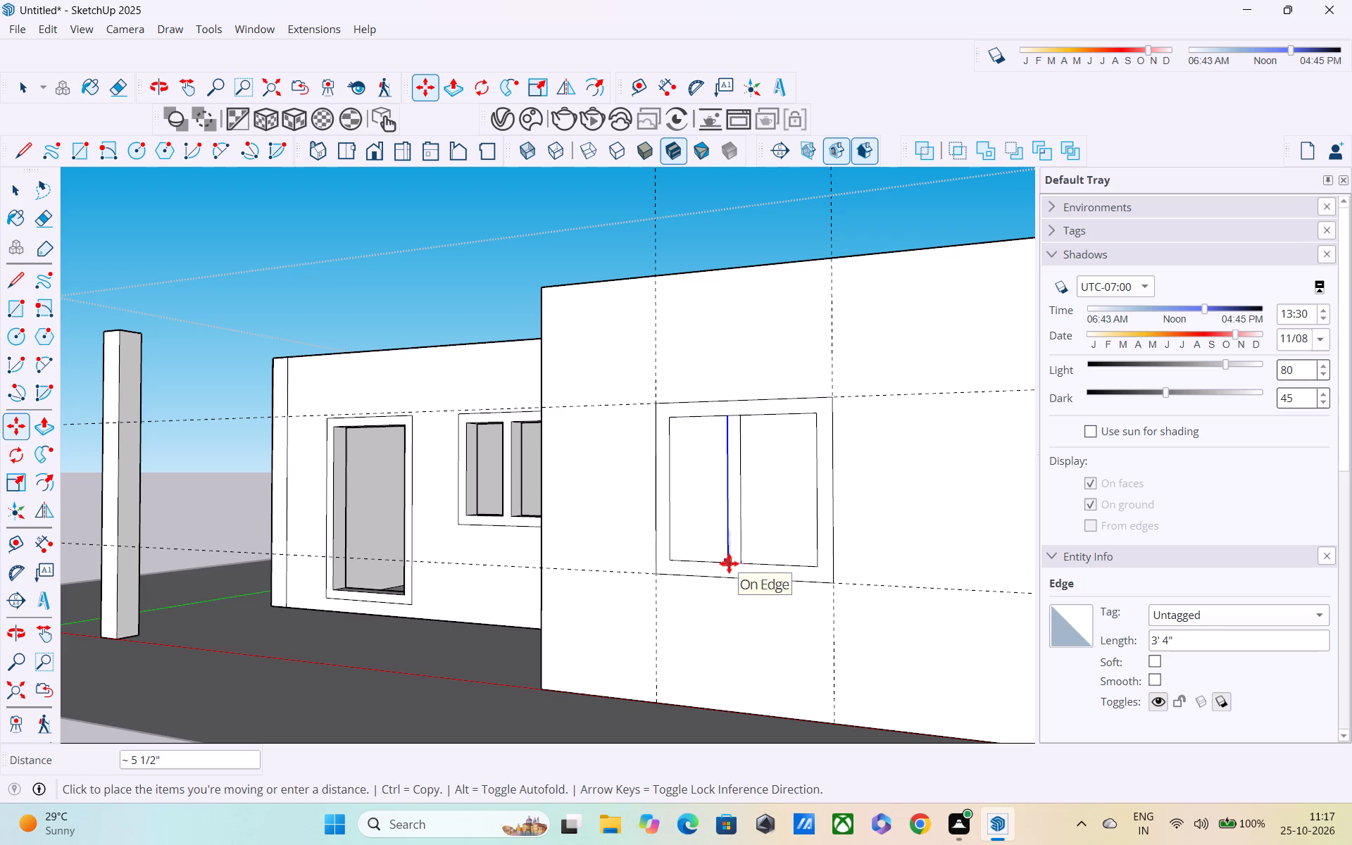
type("4\"")
key("Return")
Delete the window's centre line and erase the short edges closing the 4" mullion at its top and bottom.
key("space")
scroll(753, 494, "up", 3)
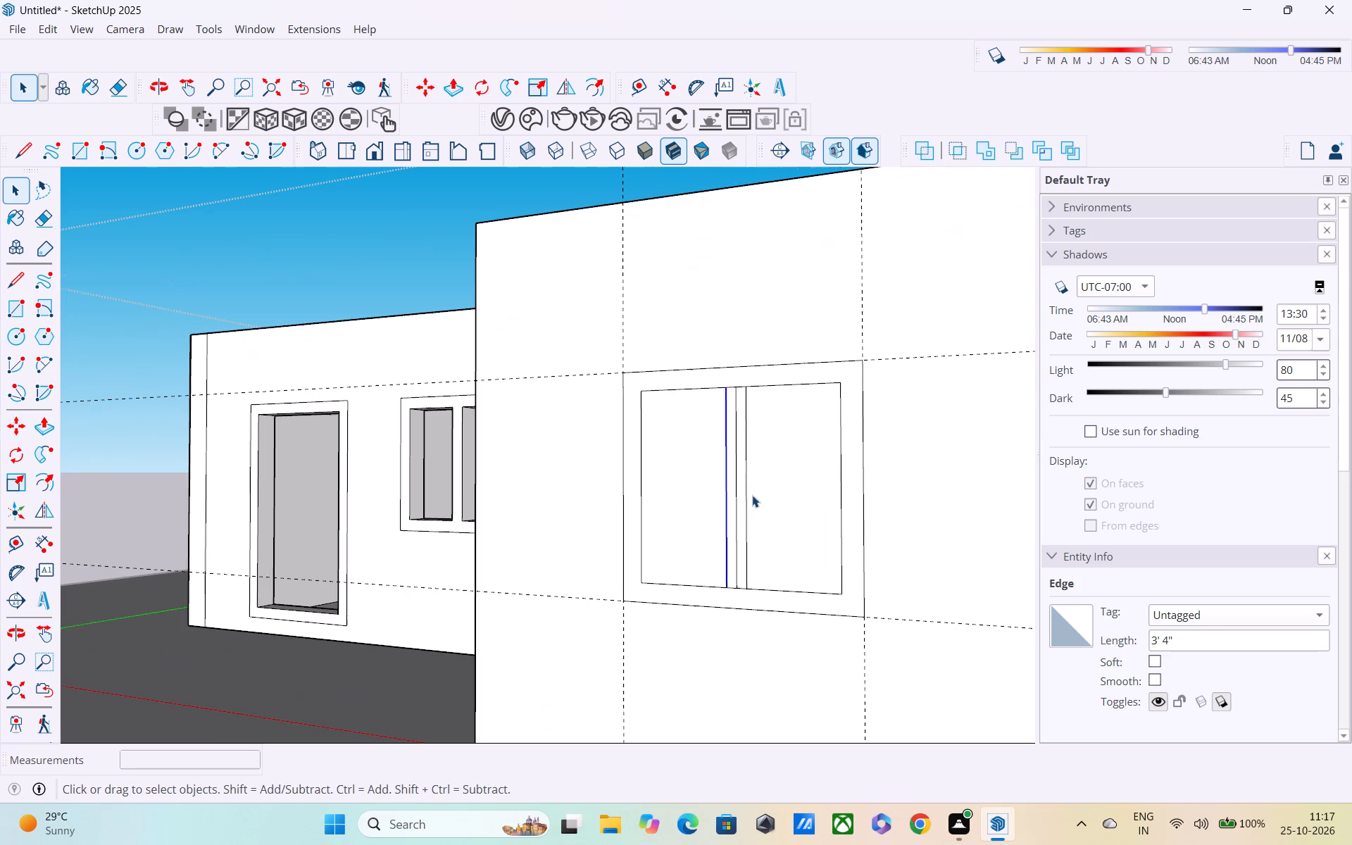
left_click(737, 521)
key("Delete")
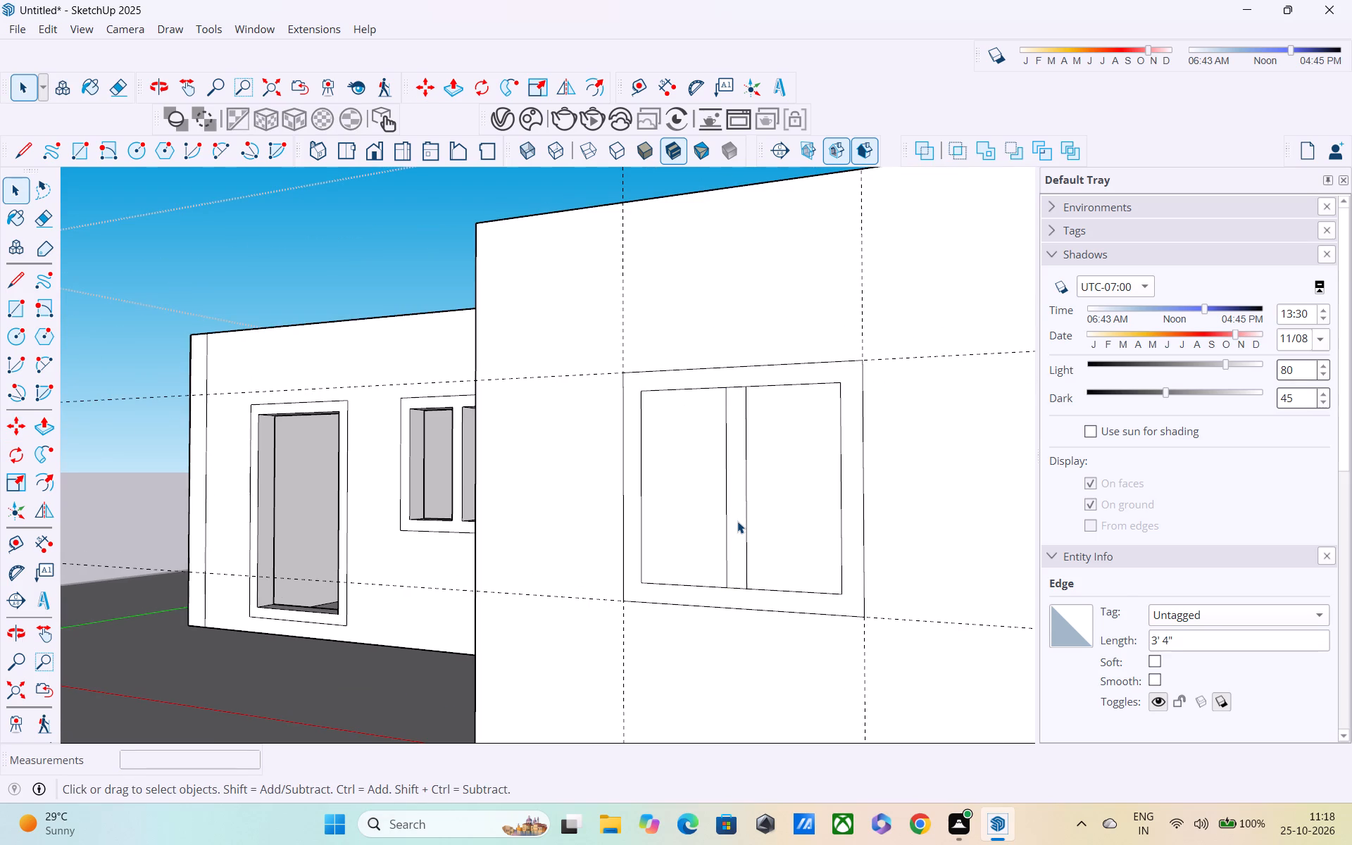
key("e")
scroll(799, 428, "up", 3)
scroll(733, 382, "up", 3)
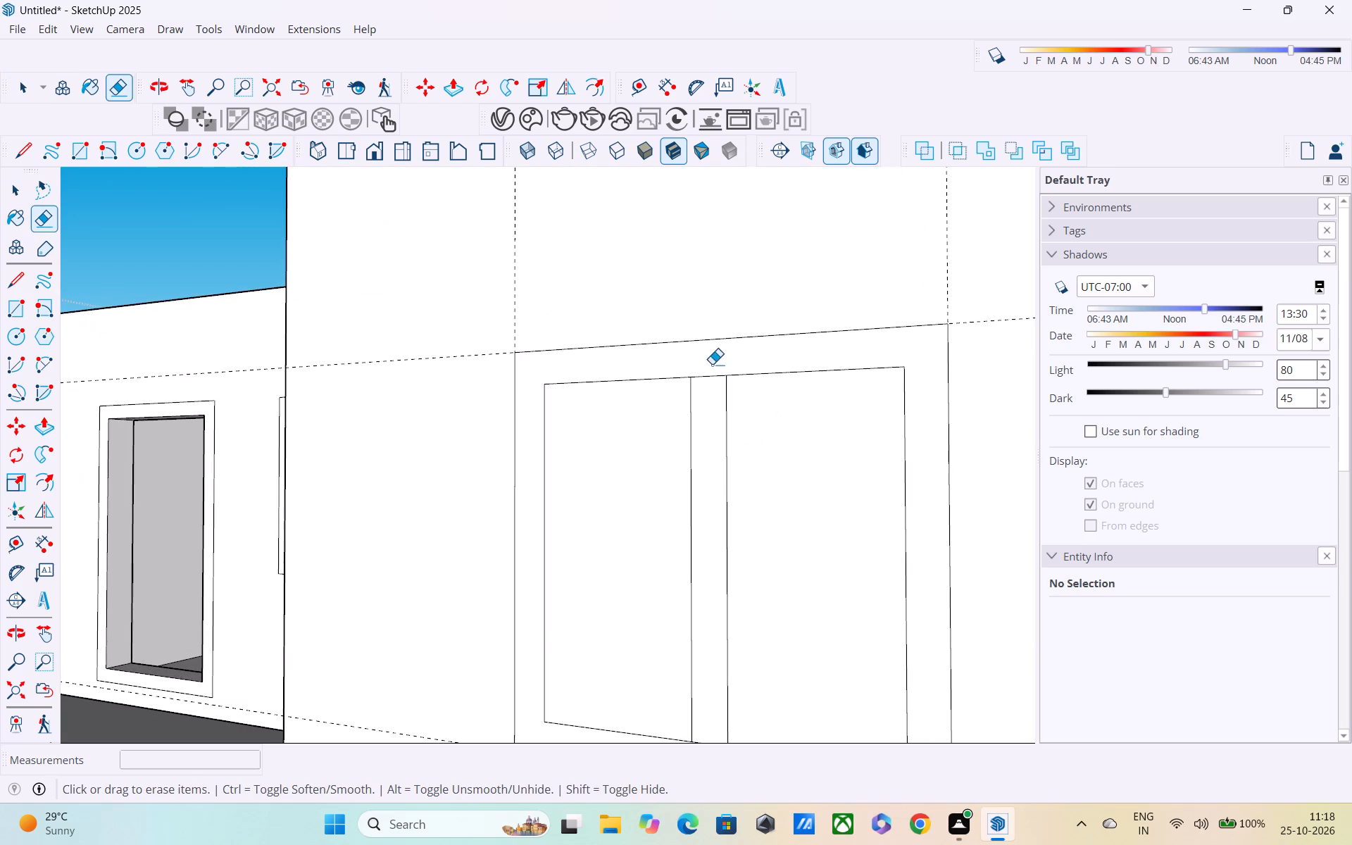
left_click_drag(711, 364, 709, 392)
scroll(709, 392, "down", 4)
middle_click_drag(739, 517, 678, 338)
scroll(624, 501, "up", 3)
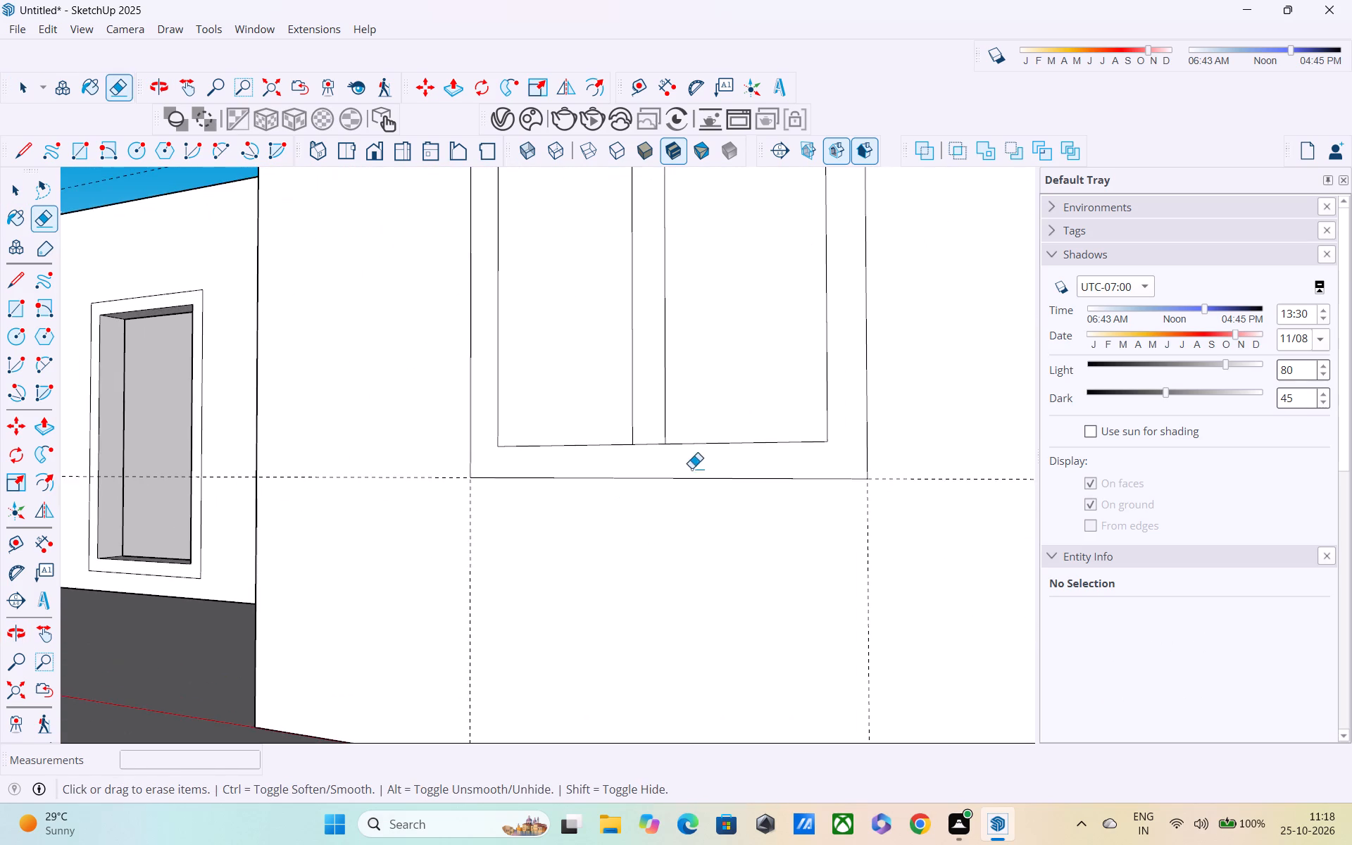
scroll(655, 444, "up", 3)
left_click_drag(649, 425, 654, 451)
Push the new window's pane nearer the door 9" to open it through the projecting wall.
scroll(654, 451, "down", 5)
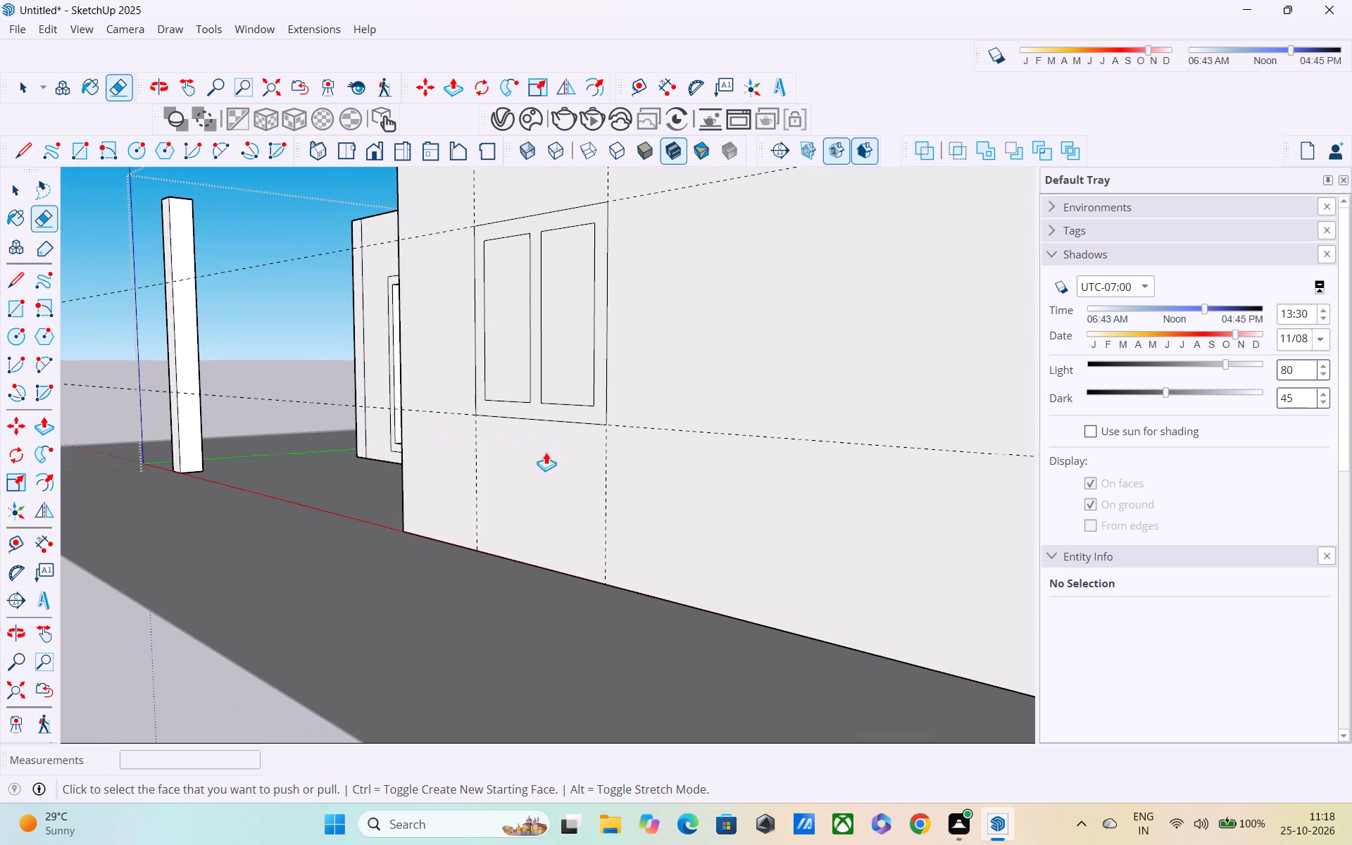
key("p")
left_click(505, 369)
middle_click_drag(515, 310, 615, 306)
left_click(702, 306)
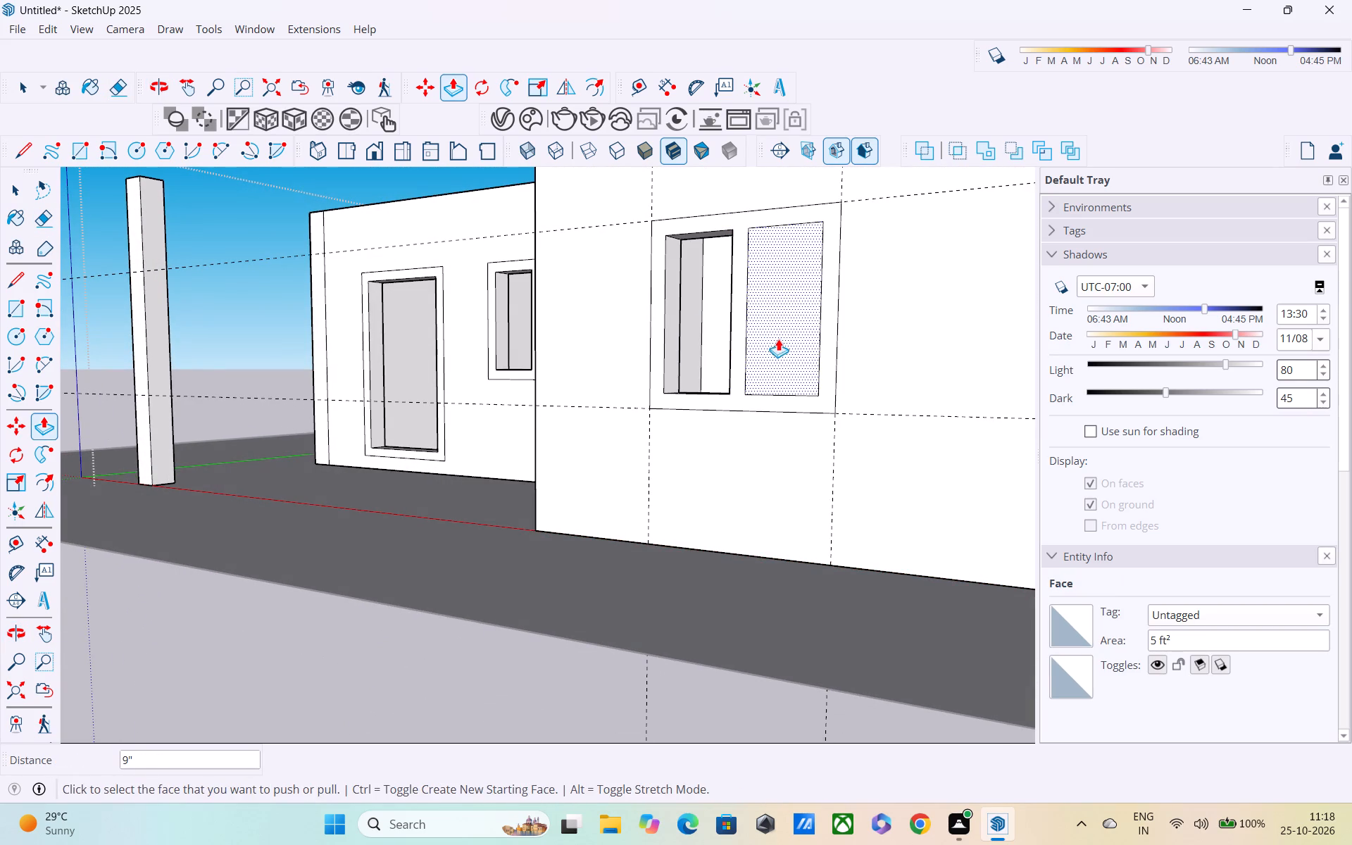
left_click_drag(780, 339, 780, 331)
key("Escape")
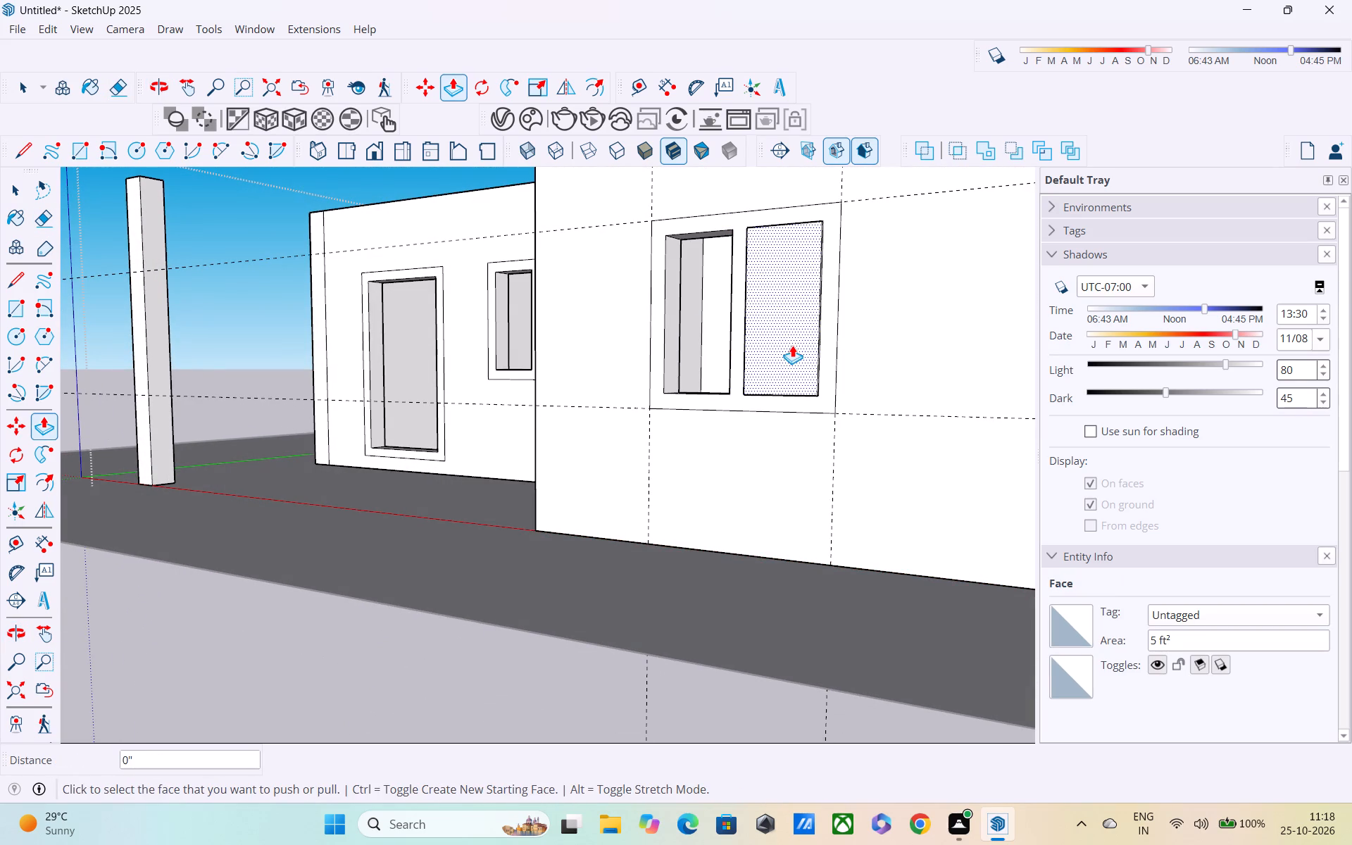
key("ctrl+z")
Push the new window's remaining pane 9" to open it through the wall.
left_click(786, 354)
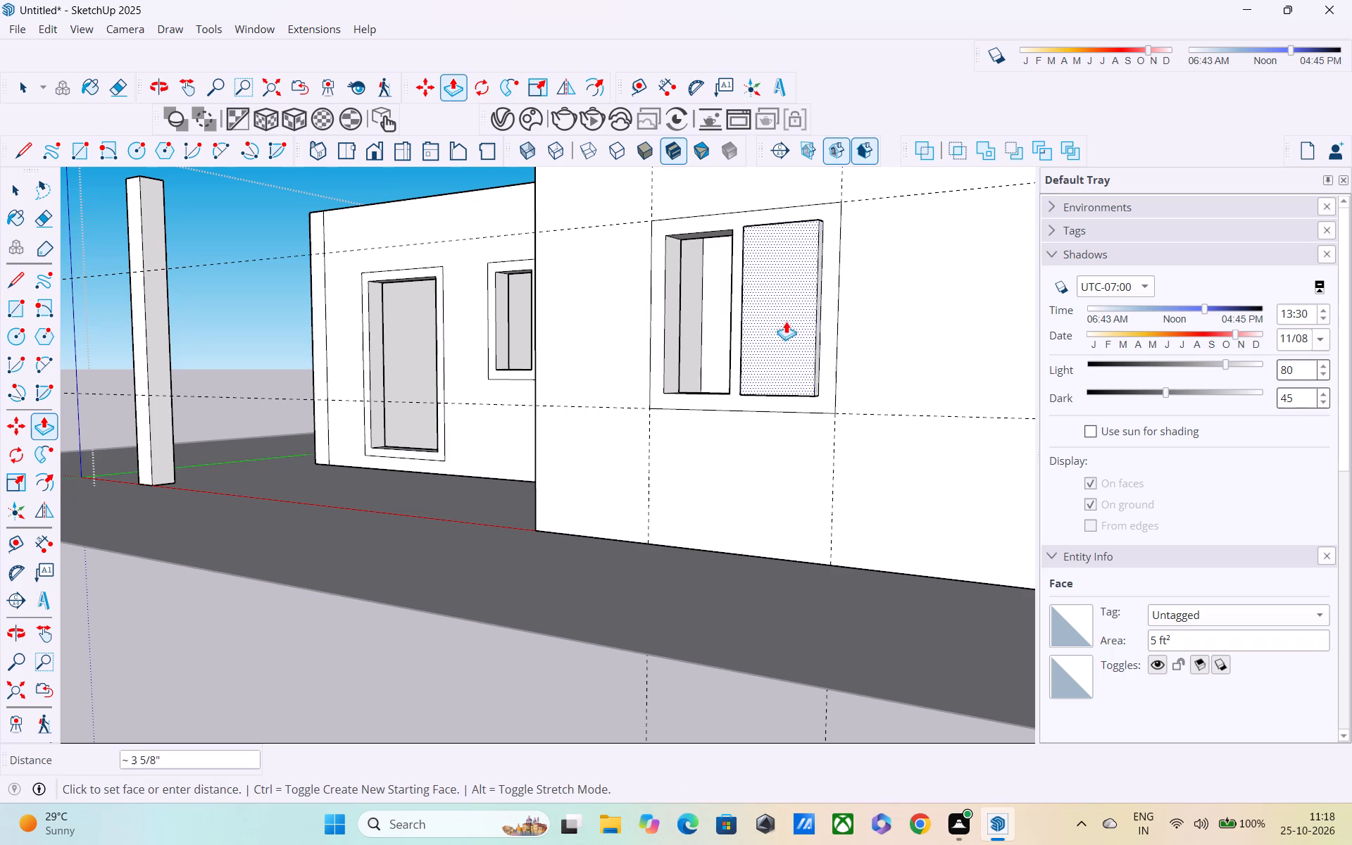
left_click(802, 365)
Examine the finished window openings and the whole building from the front, the side and above.
scroll(813, 353, "down", 2)
middle_click_drag(813, 353, 727, 401)
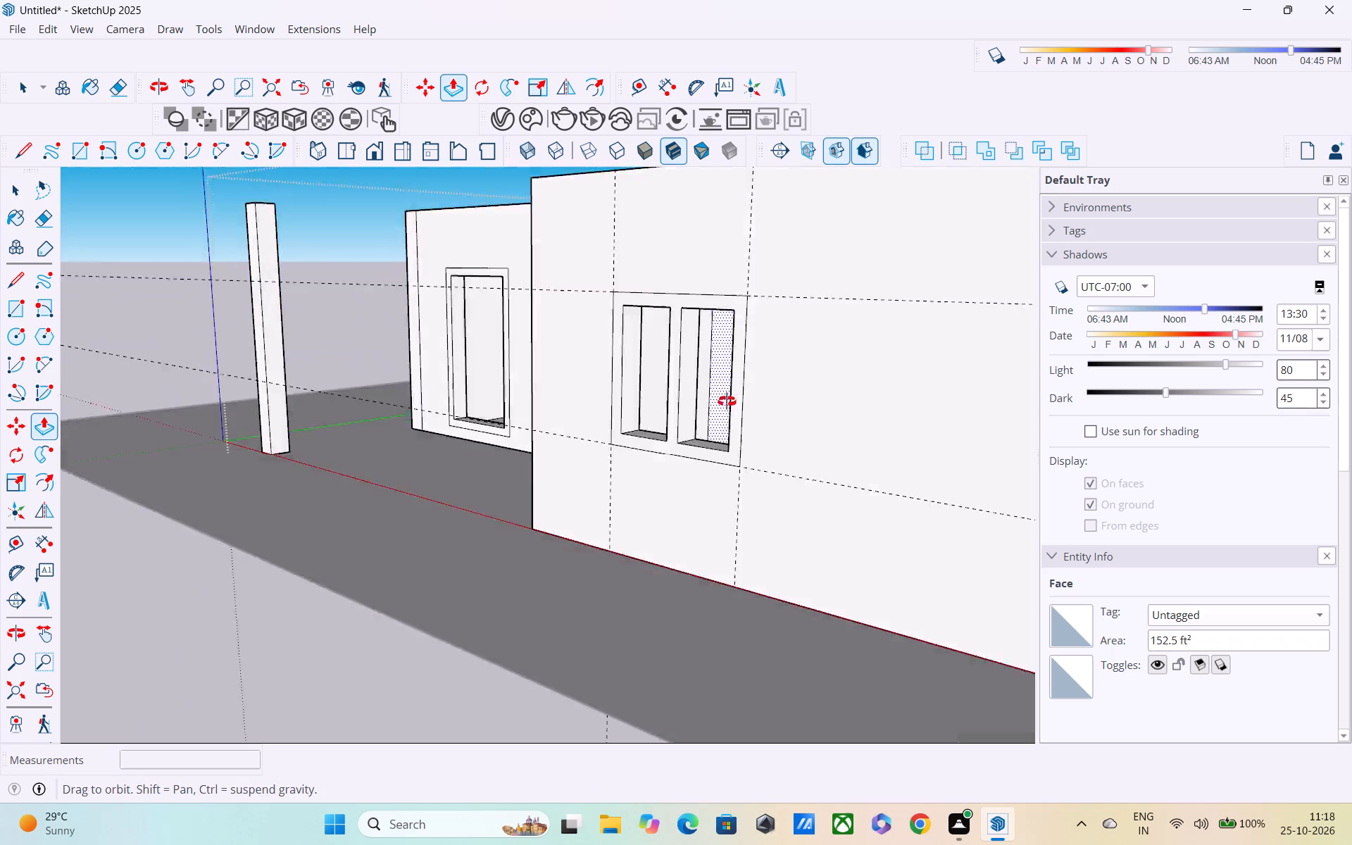
middle_click_drag(727, 401, 534, 560)
scroll(531, 560, "down", 2)
middle_click_drag(530, 560, 868, 463)
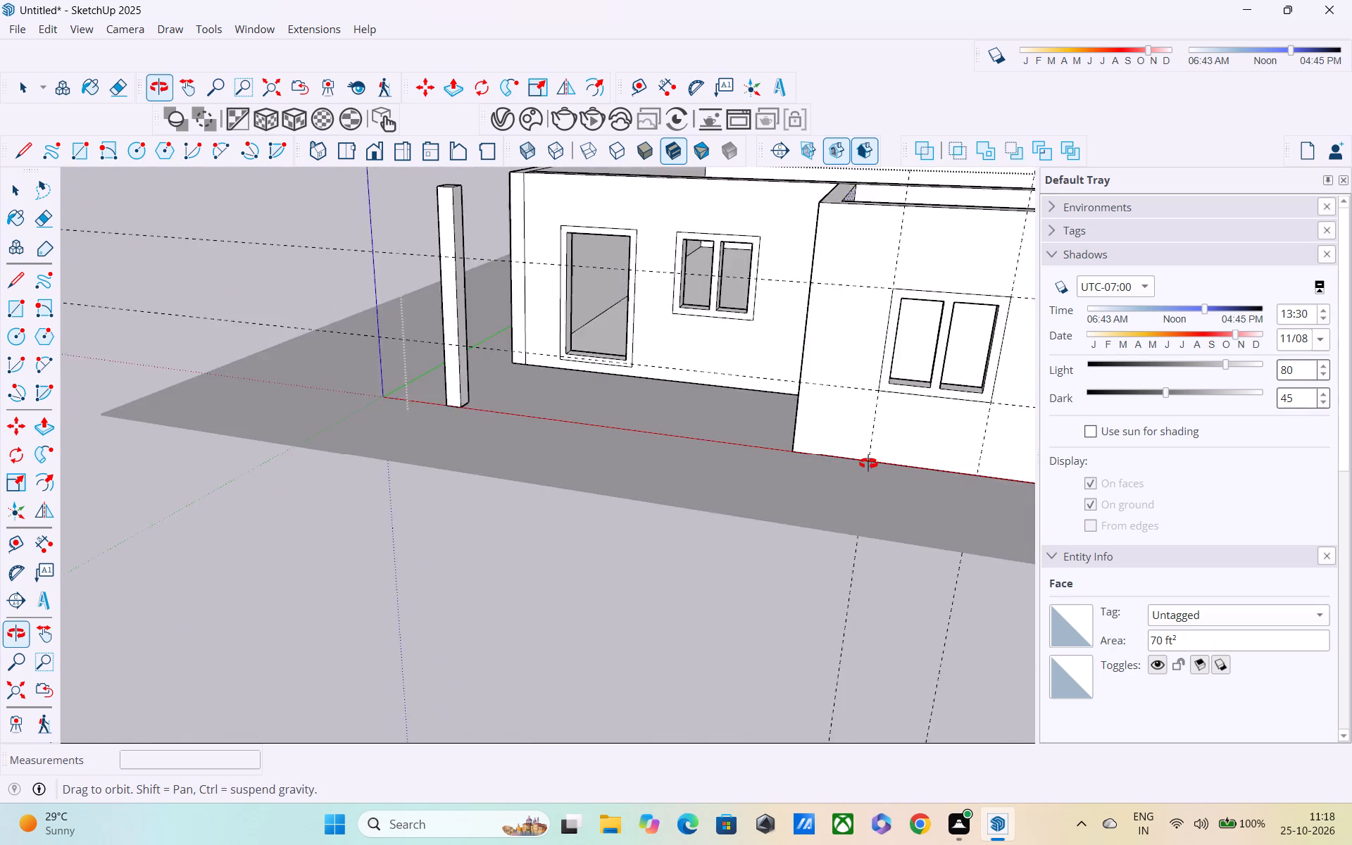
middle_click_drag(868, 463, 840, 449)
scroll(821, 427, "down", 4)
middle_click_drag(841, 446, 777, 404)
scroll(768, 401, "down", 4)
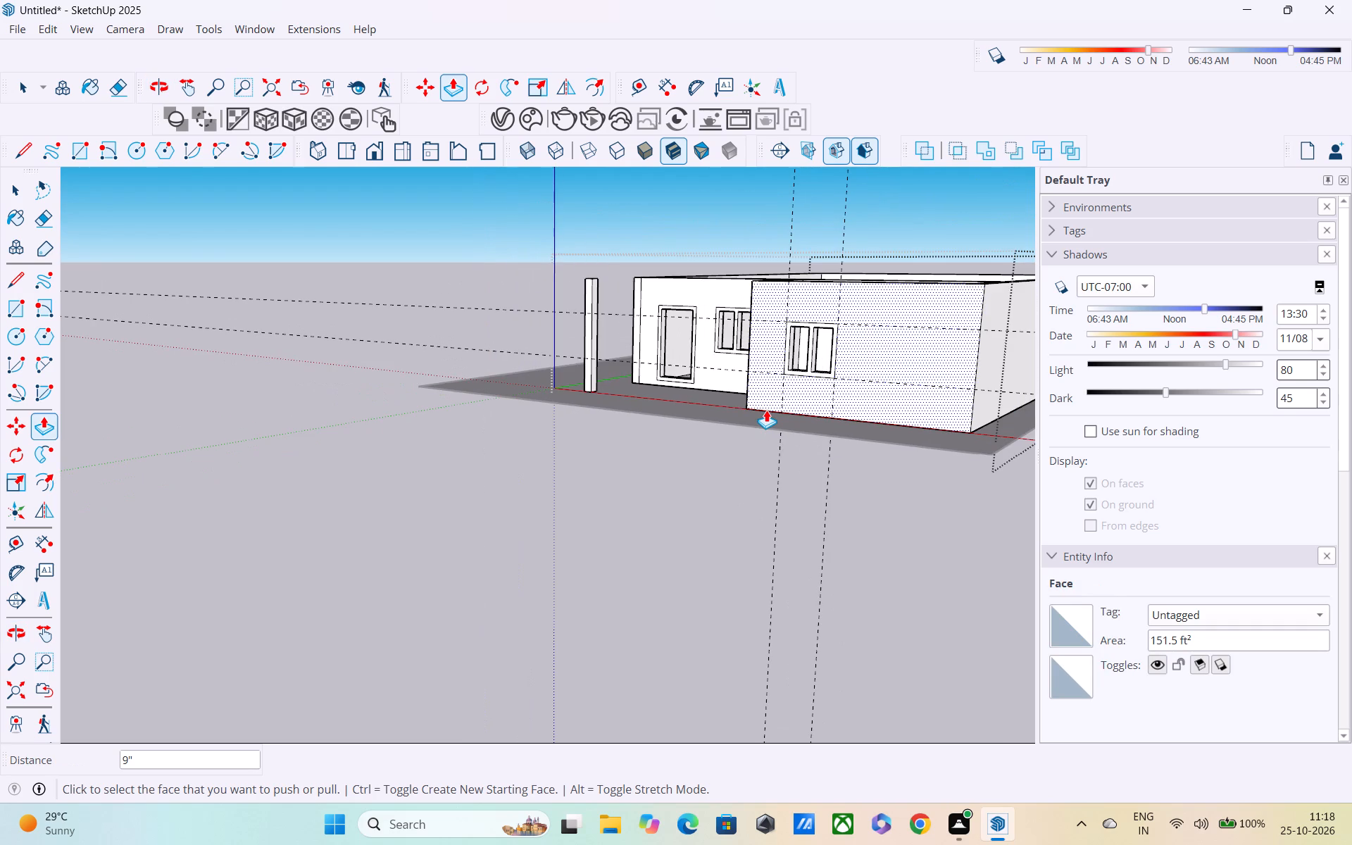
scroll(766, 410, "down", 5)
key("space")
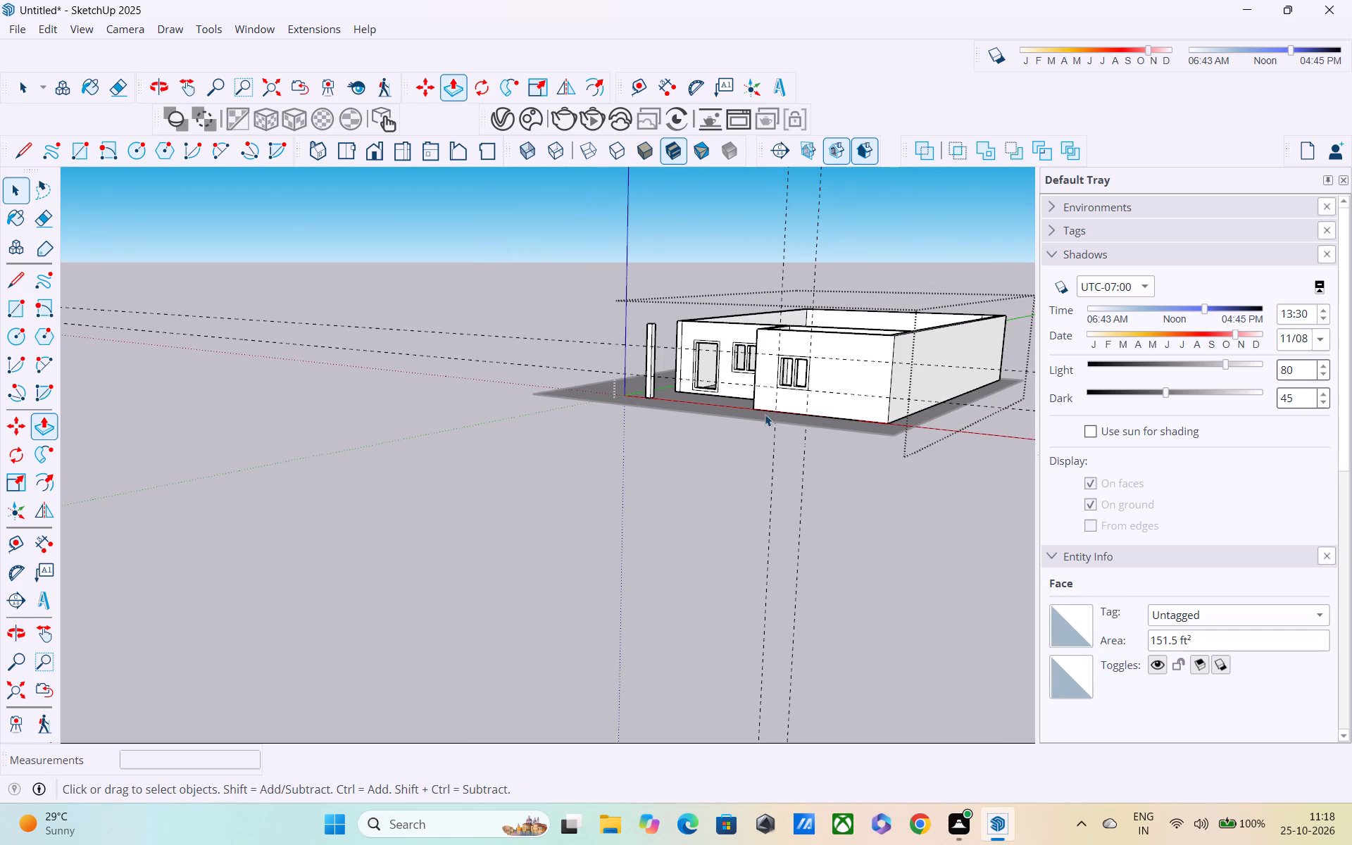
scroll(702, 403, "down", 7)
middle_click_drag(717, 440, 445, 449, "shift")
scroll(445, 449, "up", 1)
scroll(448, 442, "down", 5)
middle_click_drag(612, 440, 770, 530)
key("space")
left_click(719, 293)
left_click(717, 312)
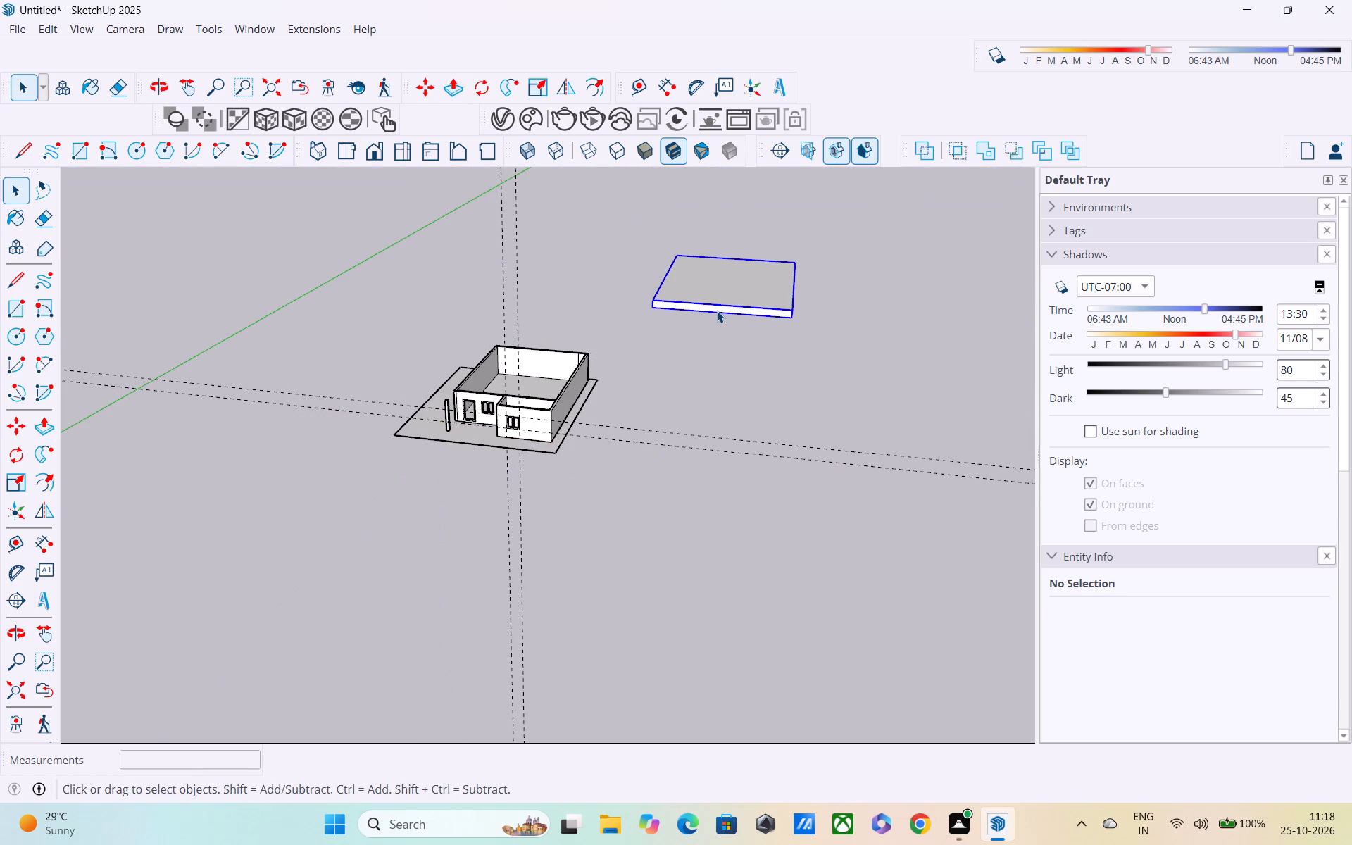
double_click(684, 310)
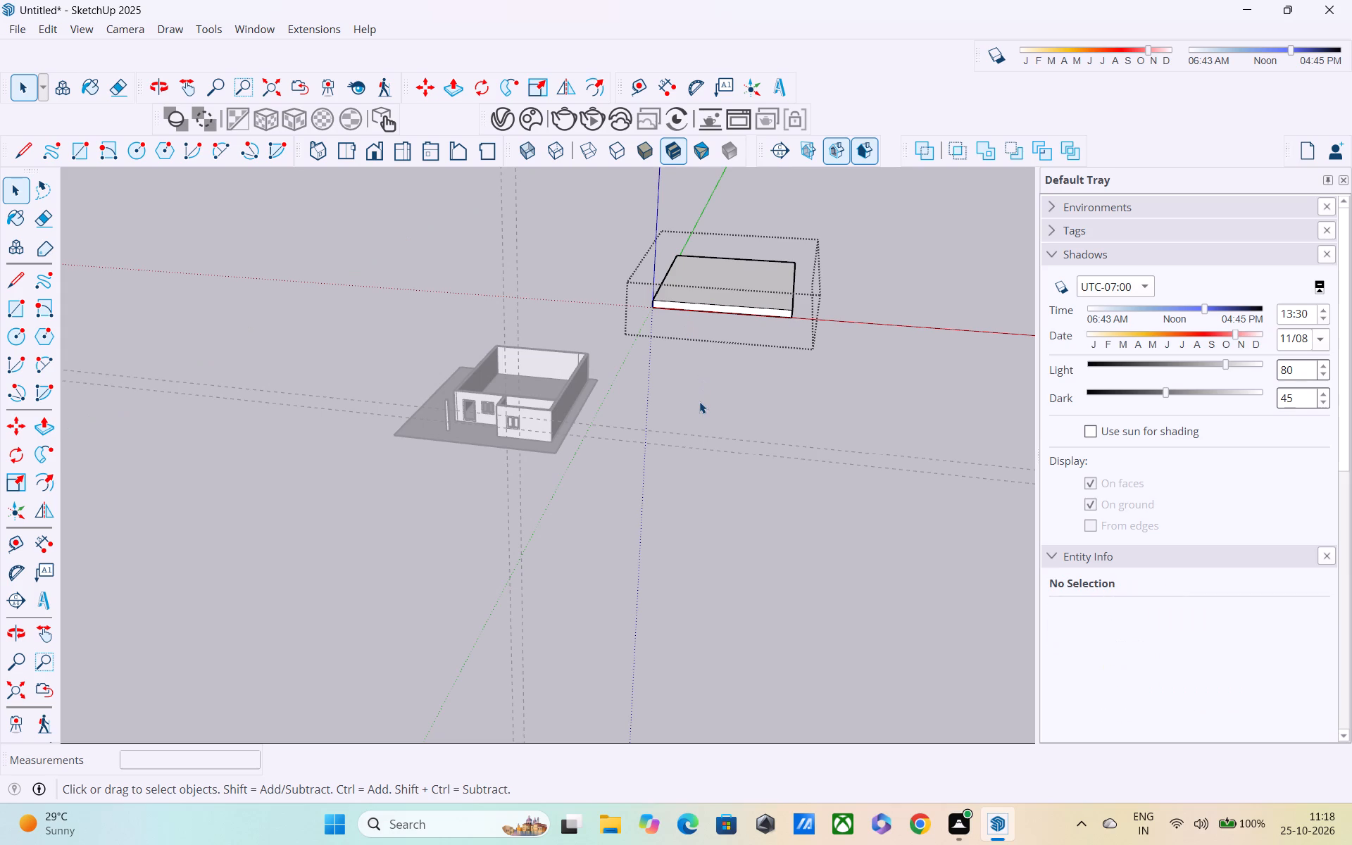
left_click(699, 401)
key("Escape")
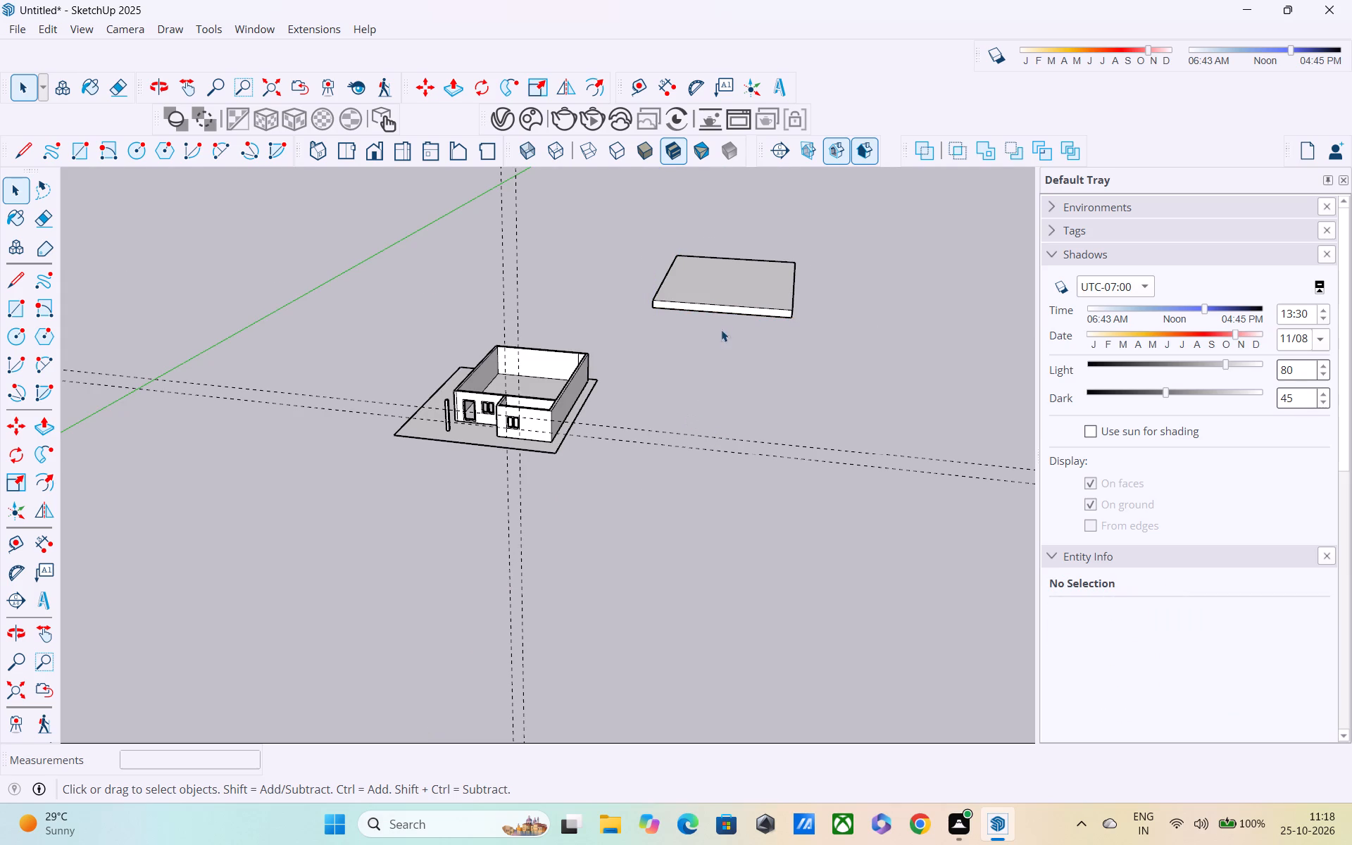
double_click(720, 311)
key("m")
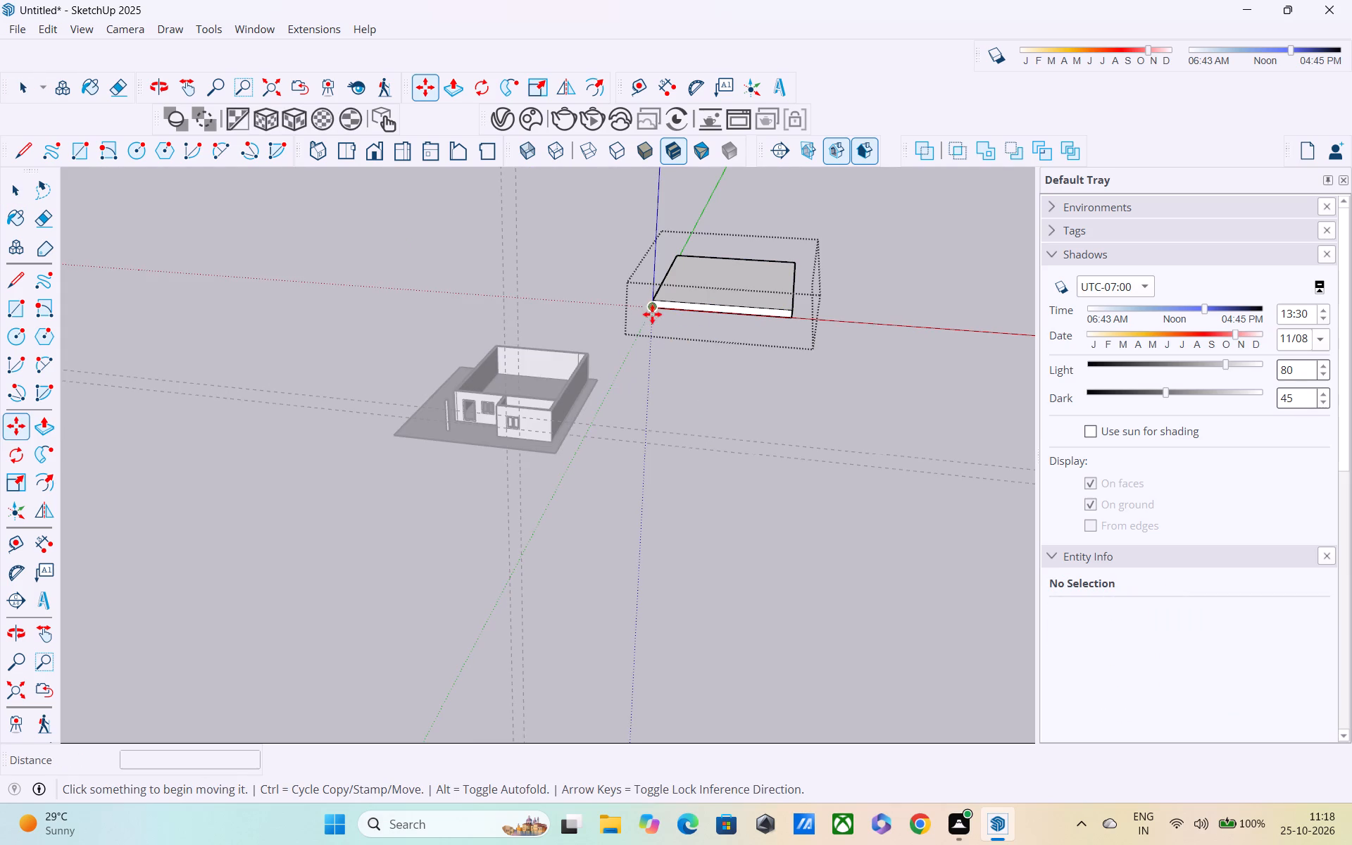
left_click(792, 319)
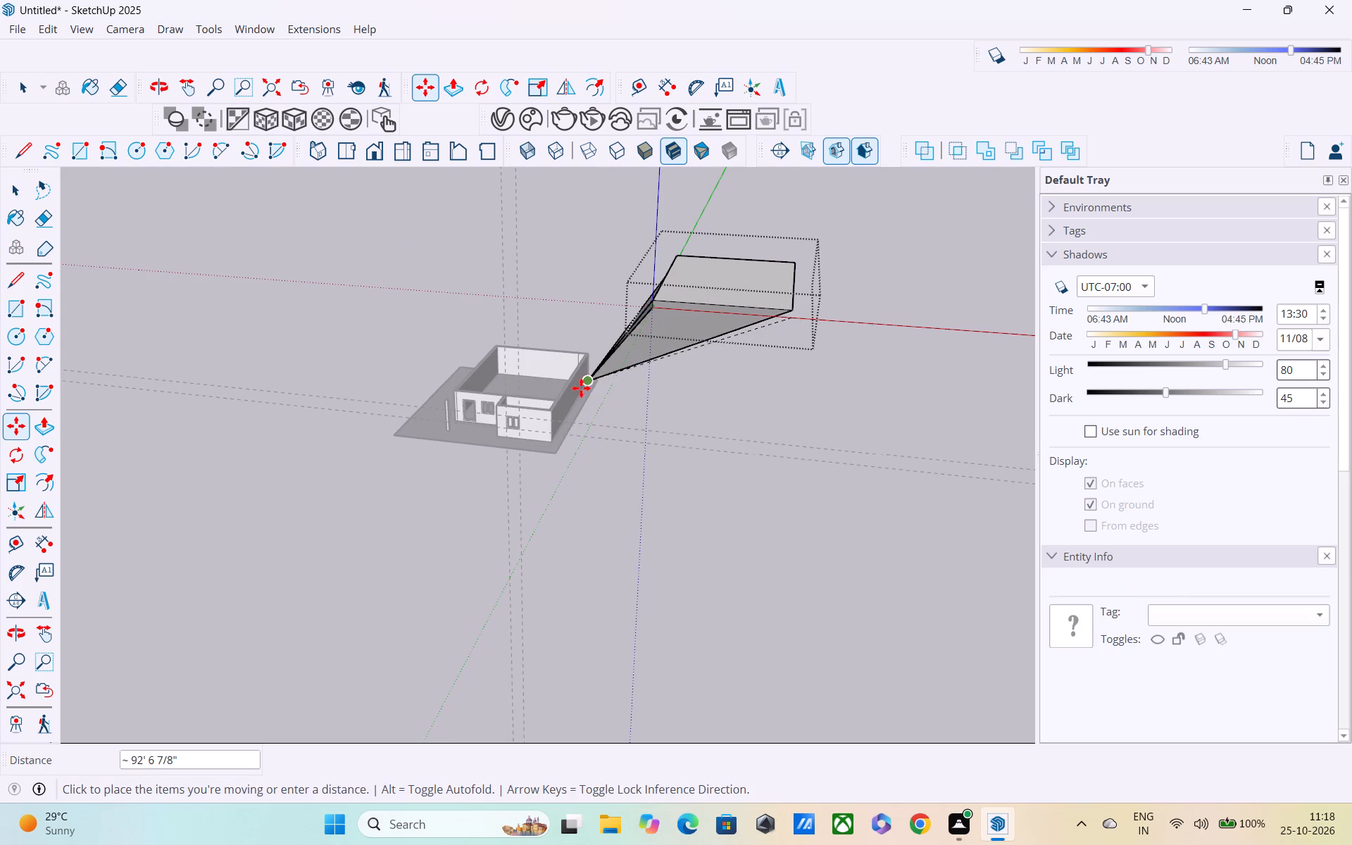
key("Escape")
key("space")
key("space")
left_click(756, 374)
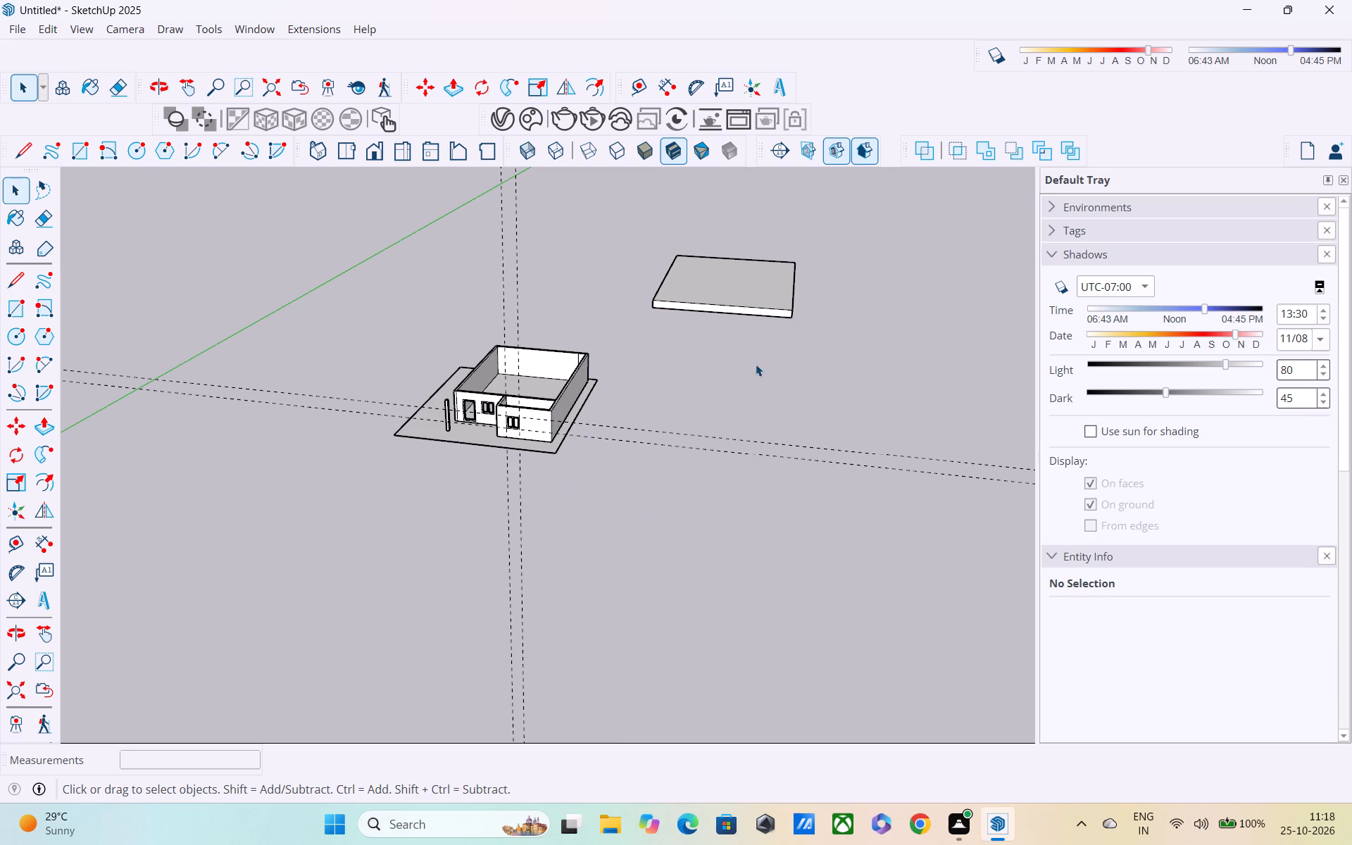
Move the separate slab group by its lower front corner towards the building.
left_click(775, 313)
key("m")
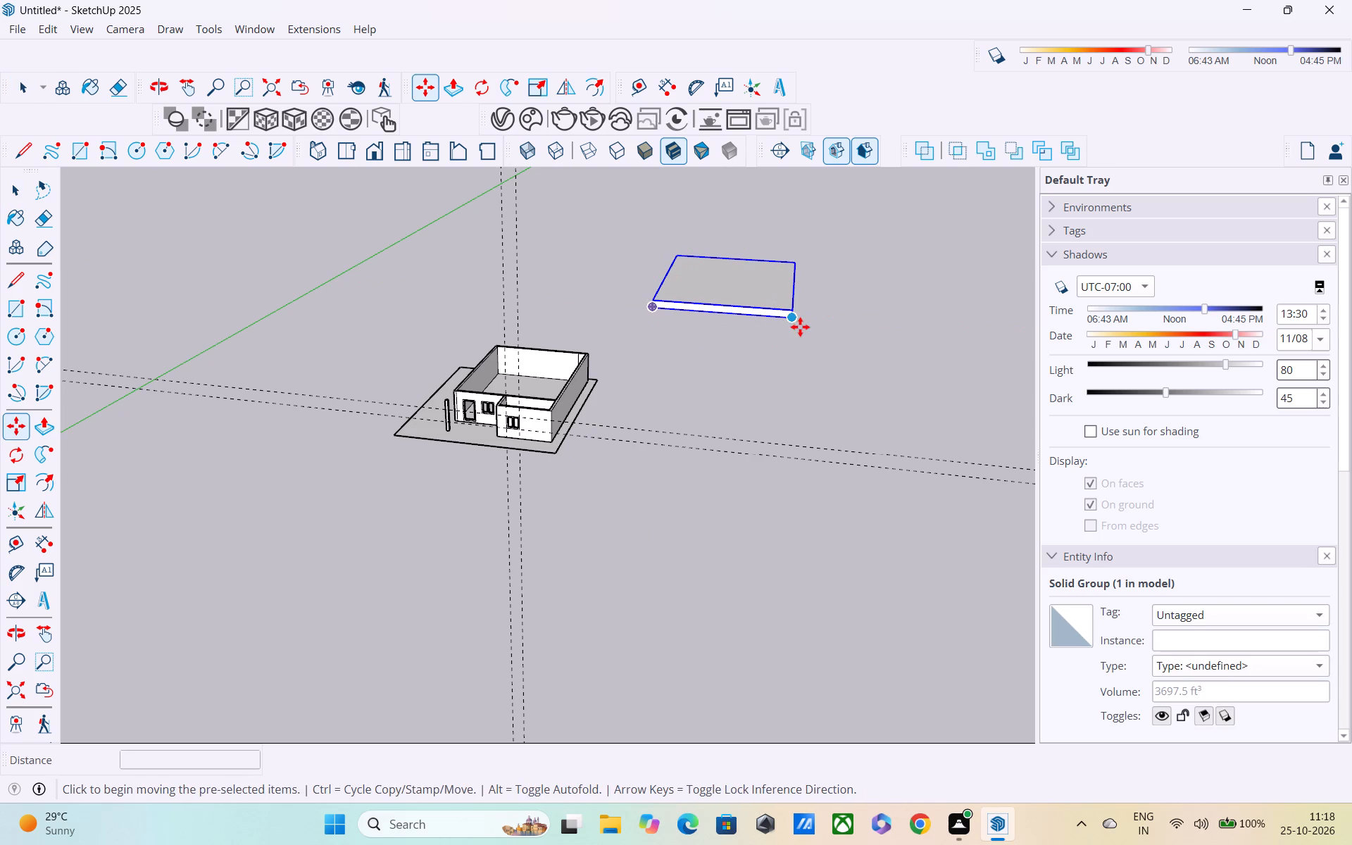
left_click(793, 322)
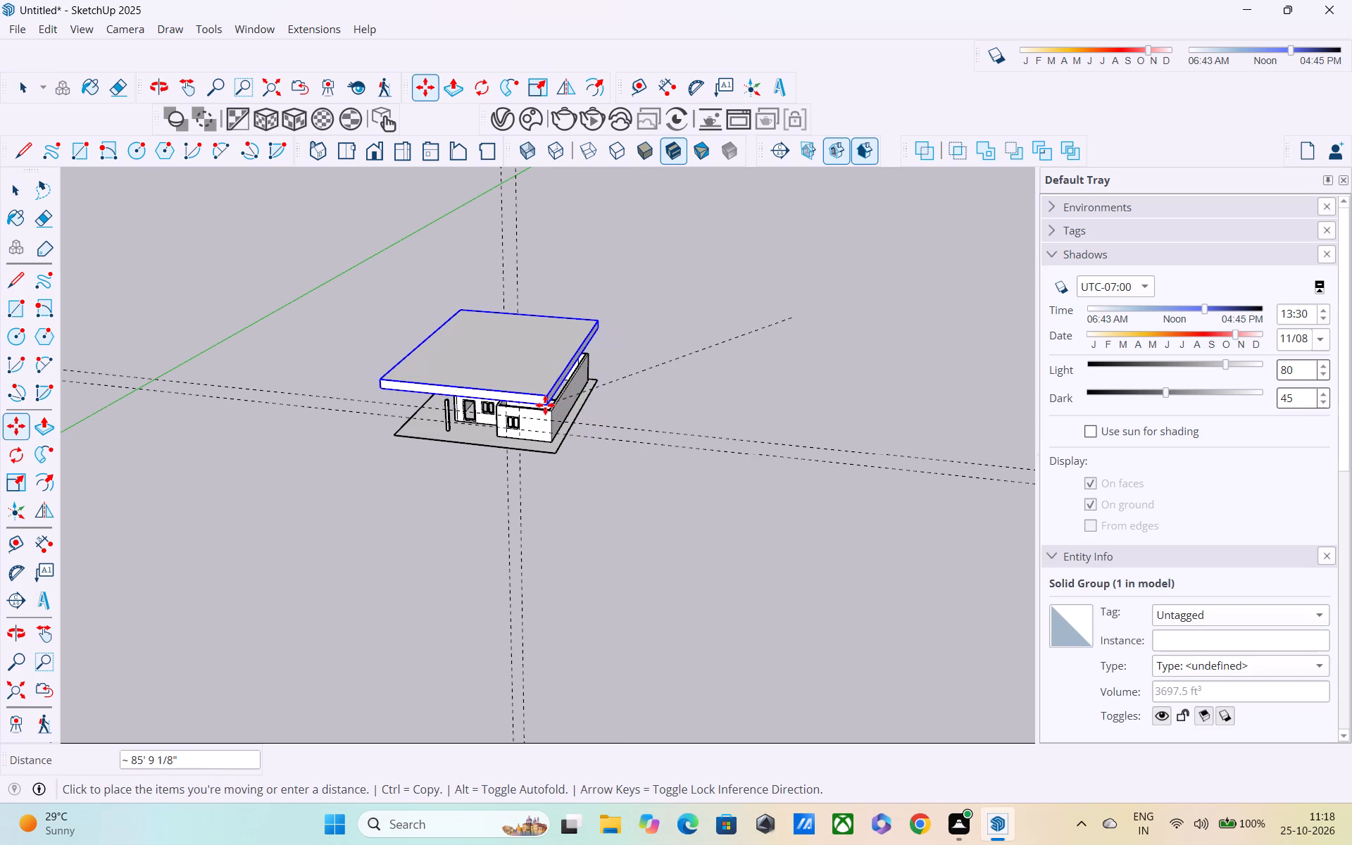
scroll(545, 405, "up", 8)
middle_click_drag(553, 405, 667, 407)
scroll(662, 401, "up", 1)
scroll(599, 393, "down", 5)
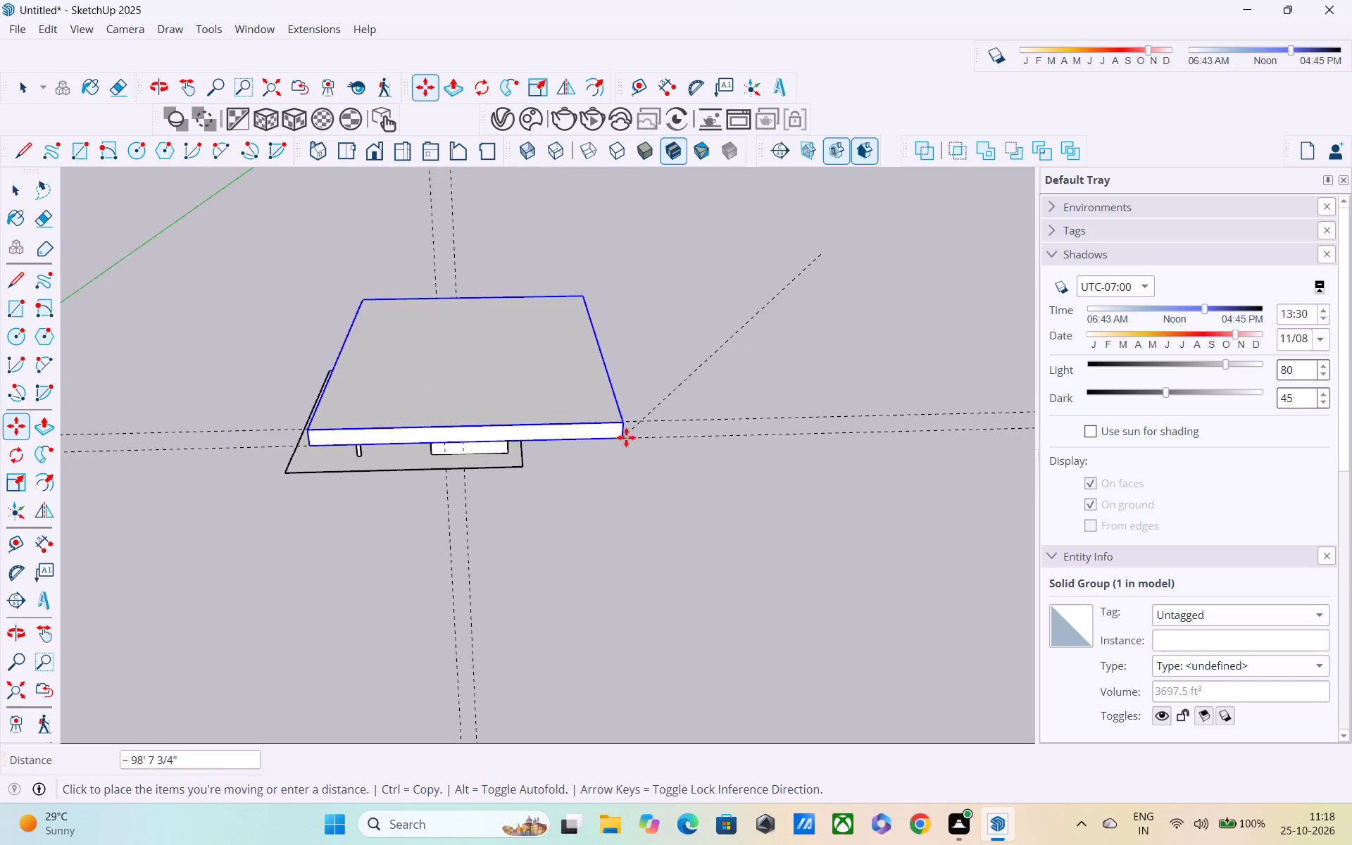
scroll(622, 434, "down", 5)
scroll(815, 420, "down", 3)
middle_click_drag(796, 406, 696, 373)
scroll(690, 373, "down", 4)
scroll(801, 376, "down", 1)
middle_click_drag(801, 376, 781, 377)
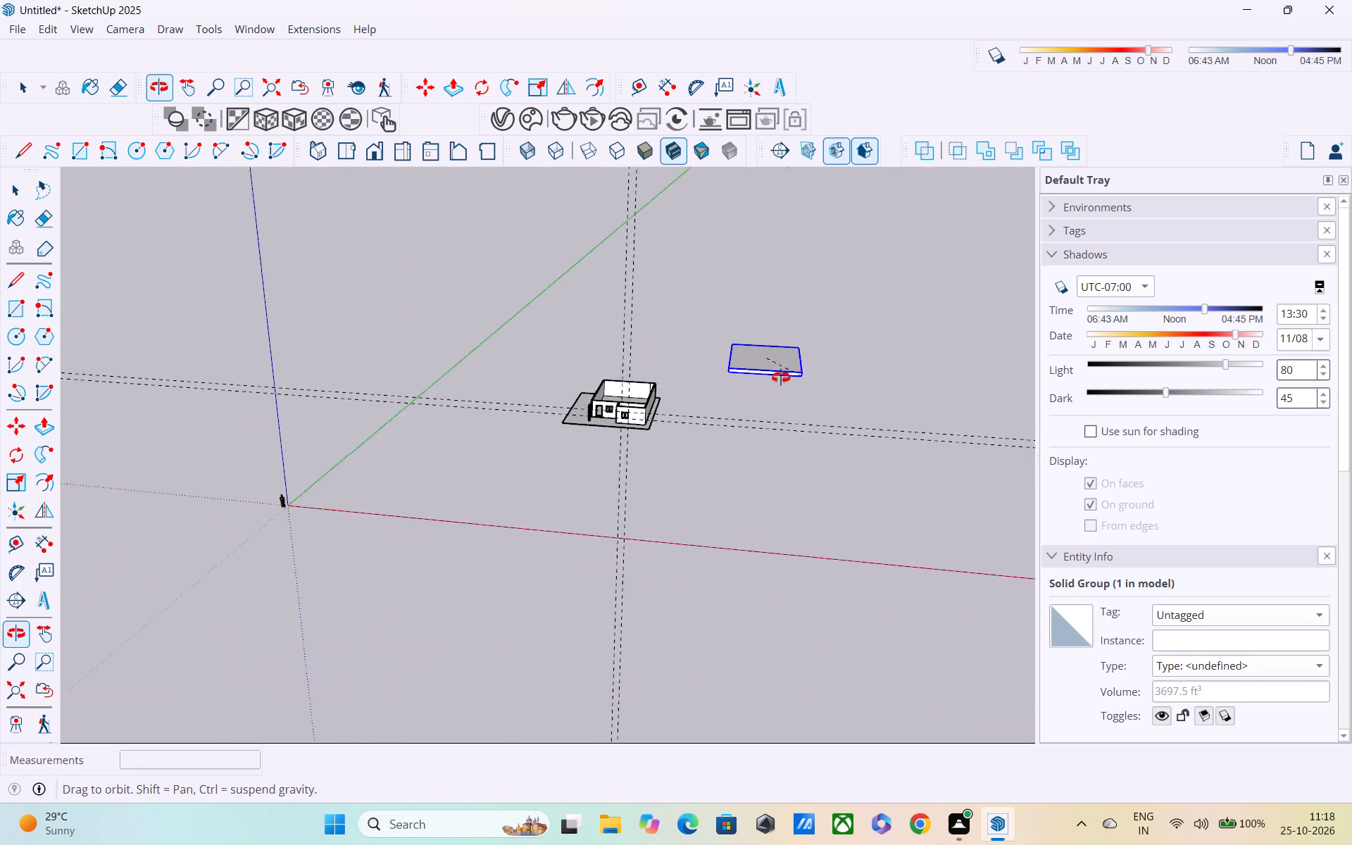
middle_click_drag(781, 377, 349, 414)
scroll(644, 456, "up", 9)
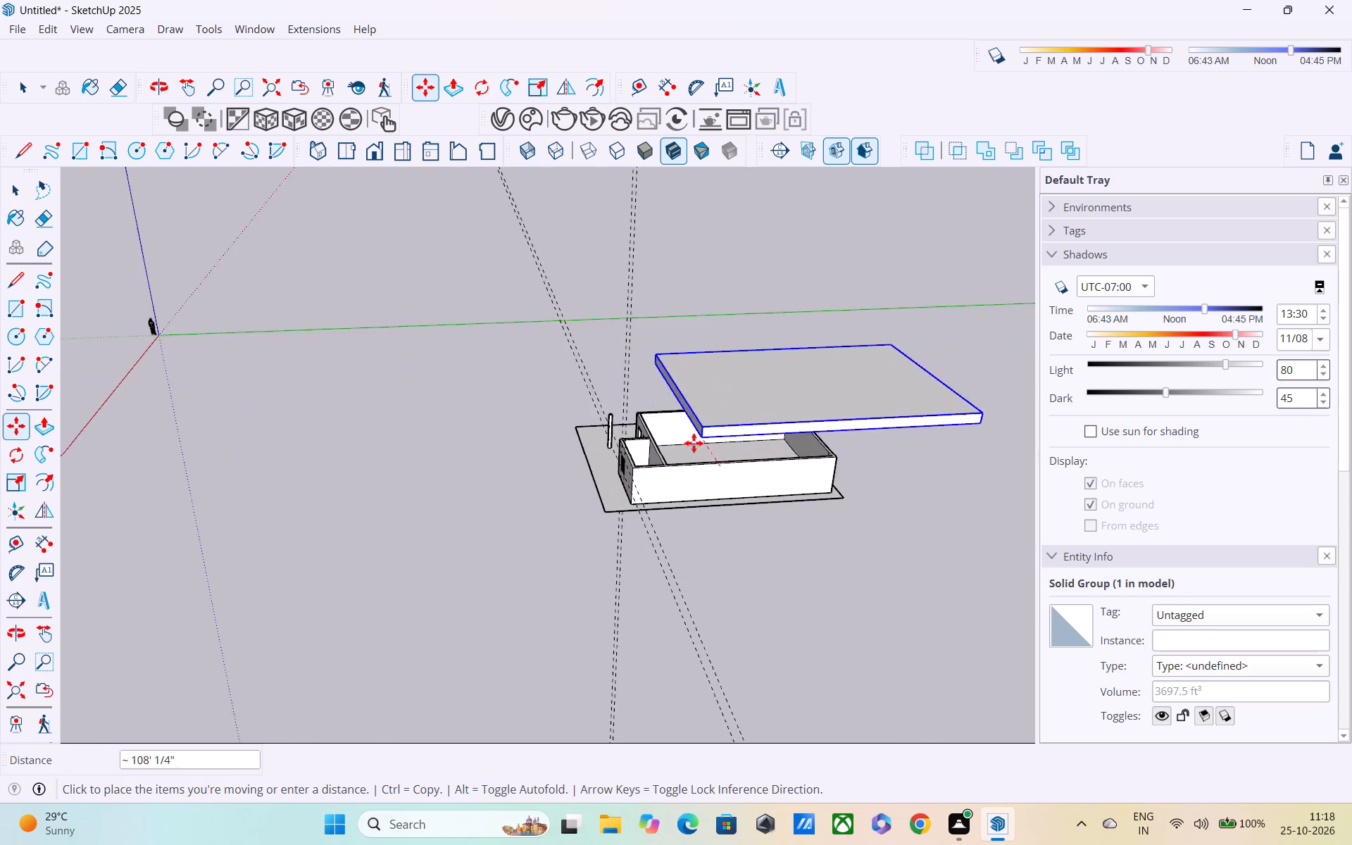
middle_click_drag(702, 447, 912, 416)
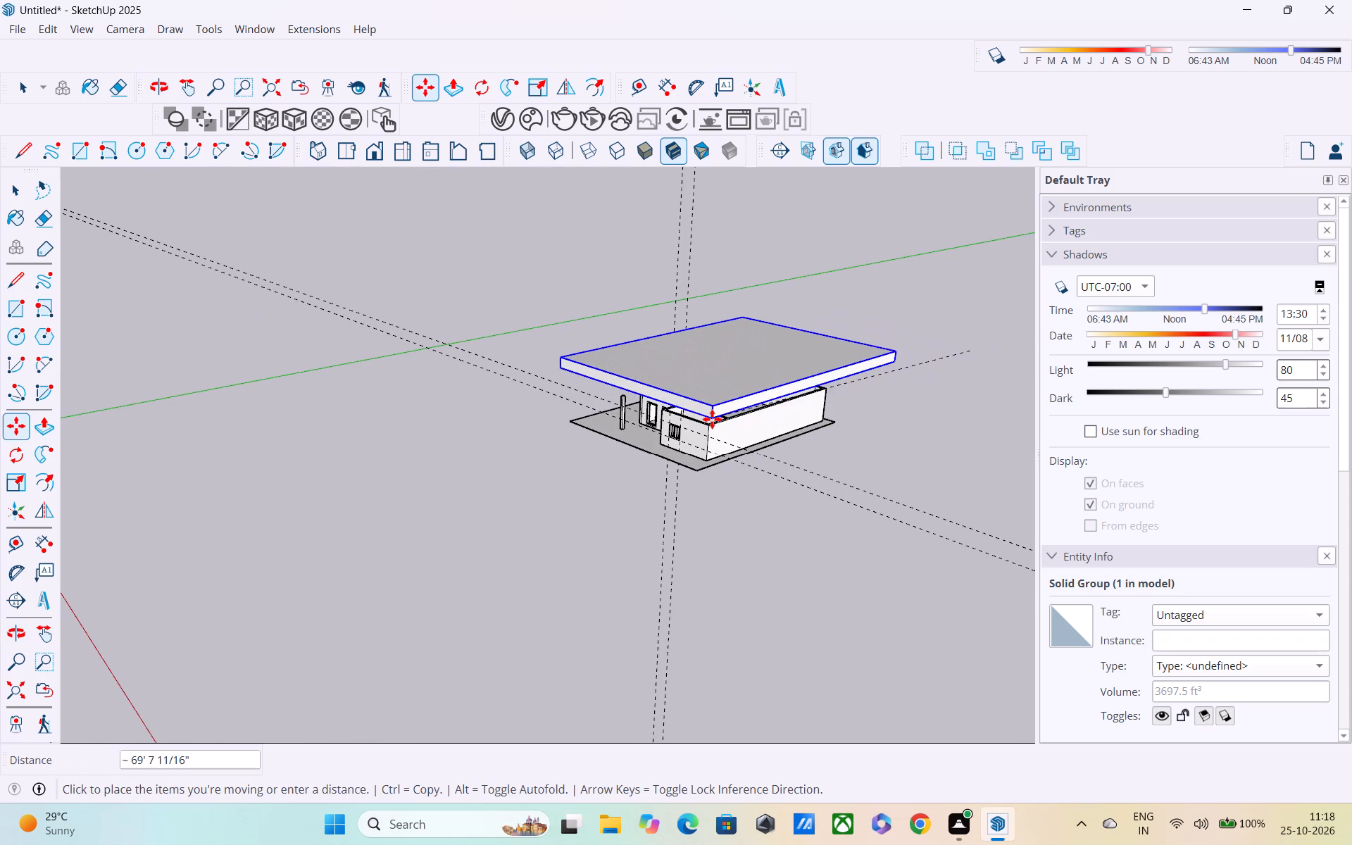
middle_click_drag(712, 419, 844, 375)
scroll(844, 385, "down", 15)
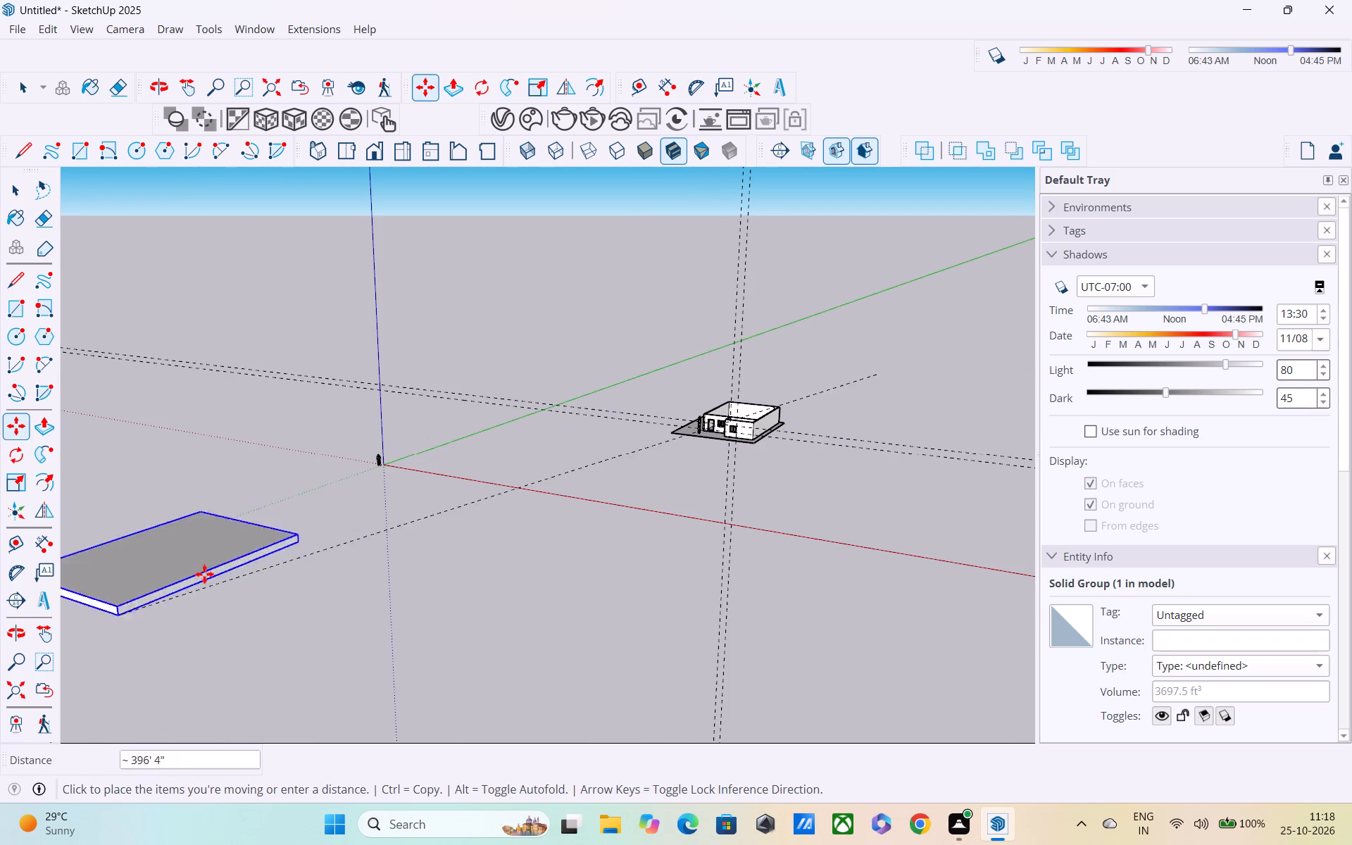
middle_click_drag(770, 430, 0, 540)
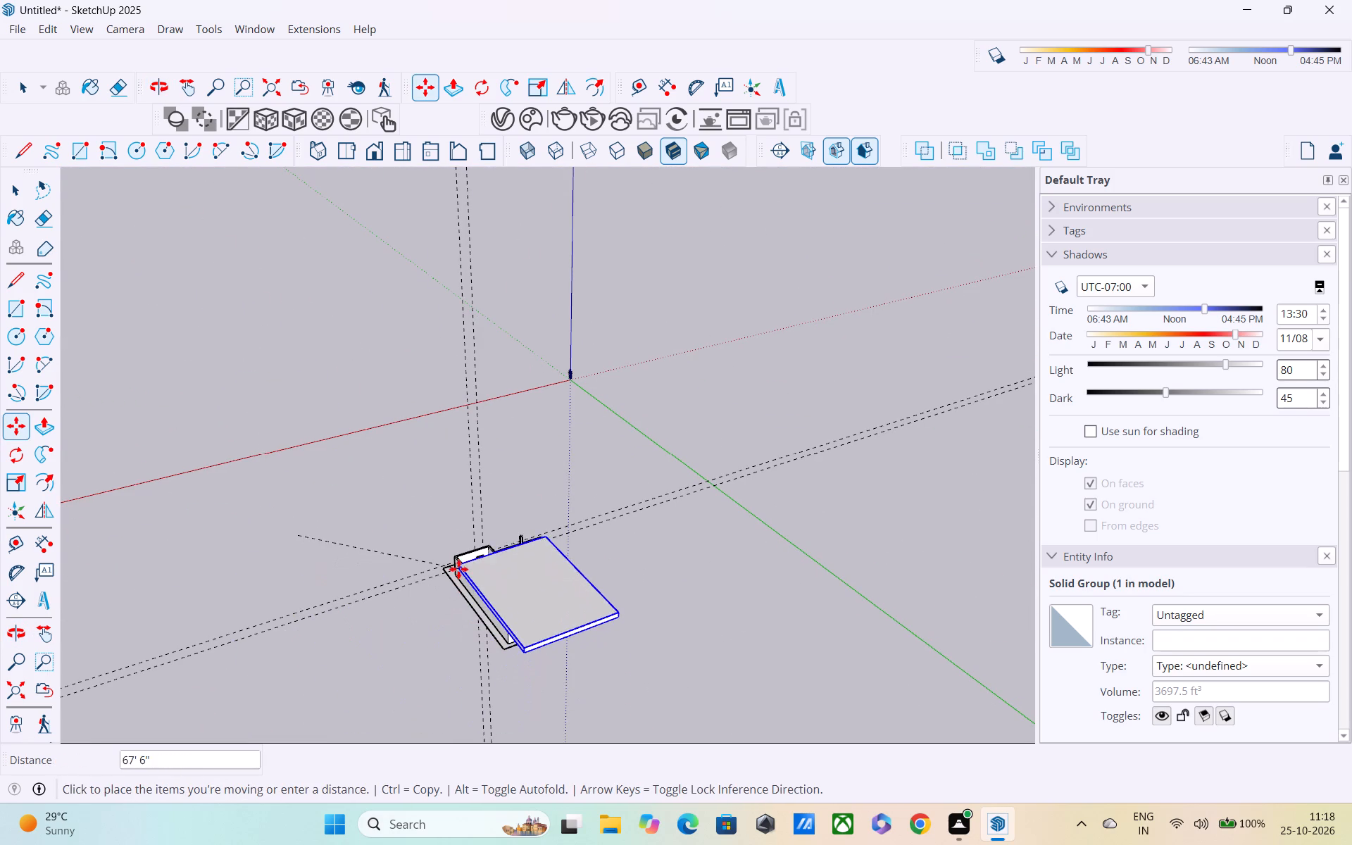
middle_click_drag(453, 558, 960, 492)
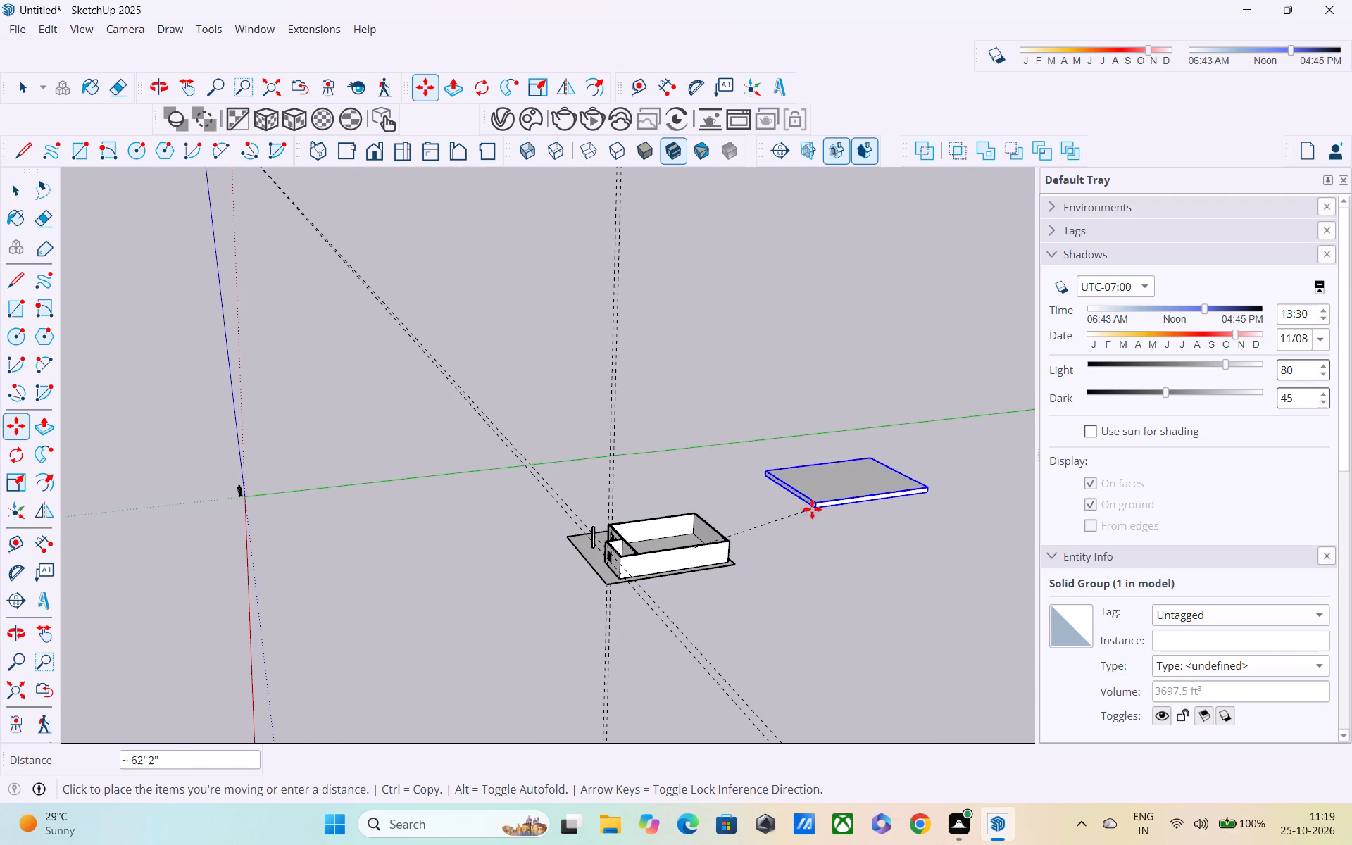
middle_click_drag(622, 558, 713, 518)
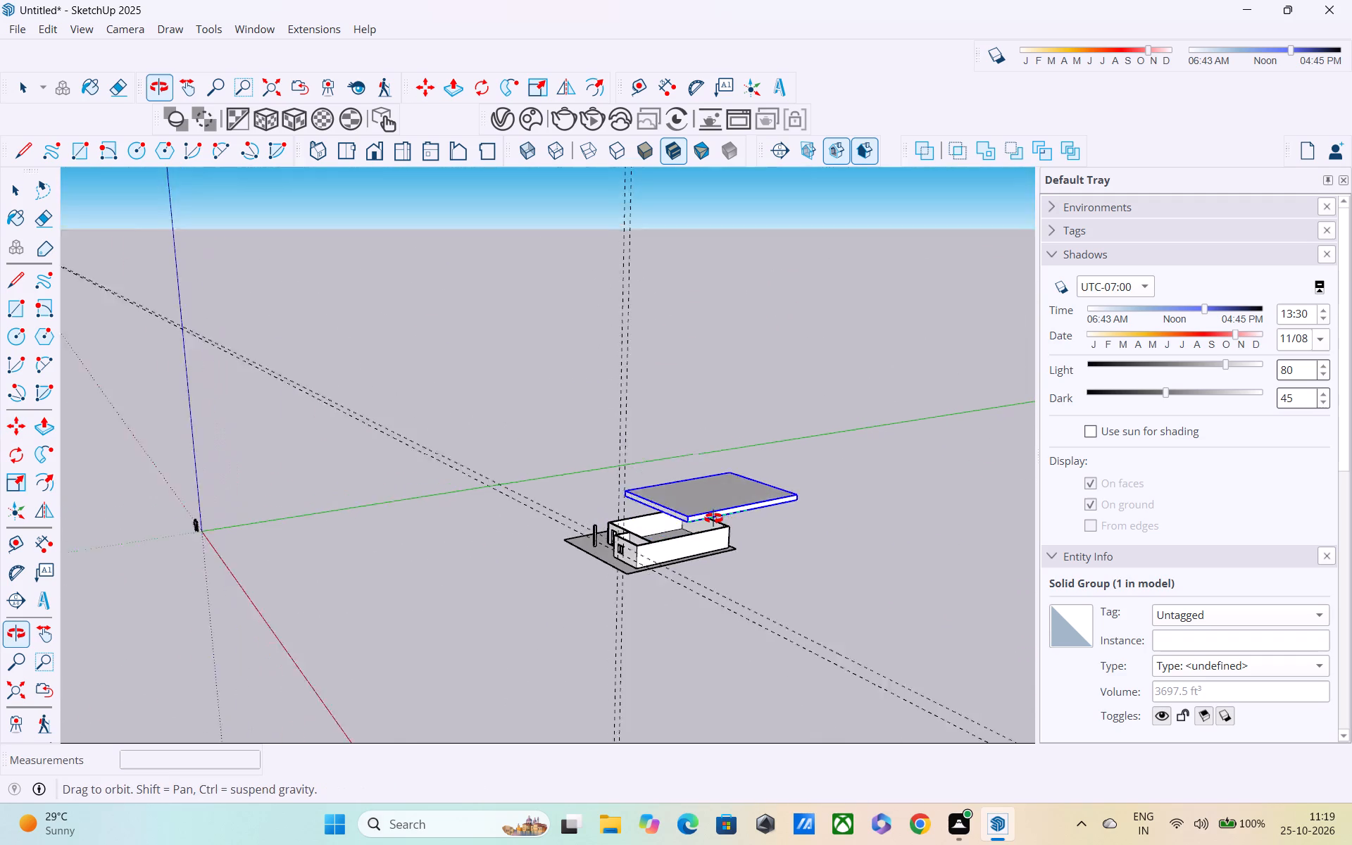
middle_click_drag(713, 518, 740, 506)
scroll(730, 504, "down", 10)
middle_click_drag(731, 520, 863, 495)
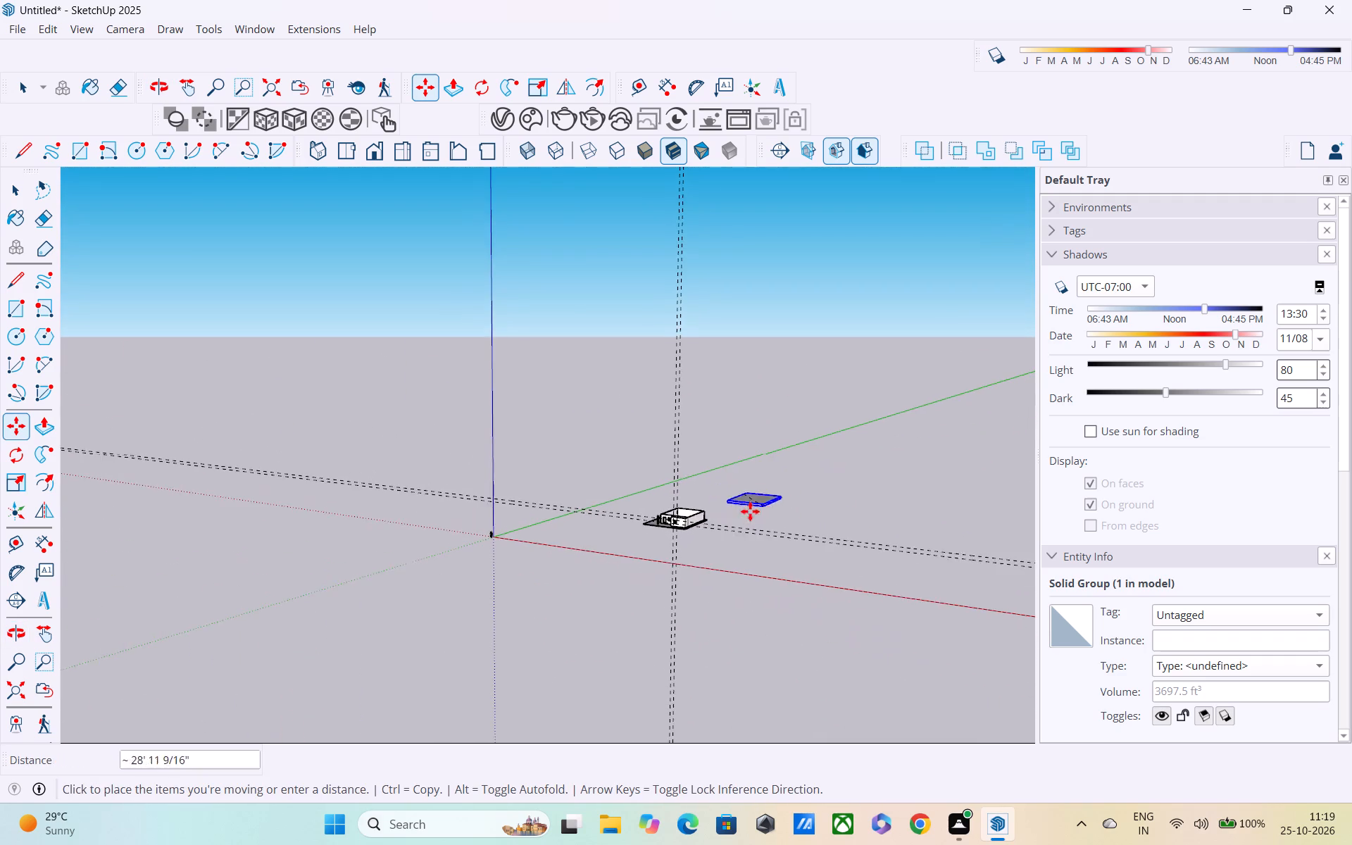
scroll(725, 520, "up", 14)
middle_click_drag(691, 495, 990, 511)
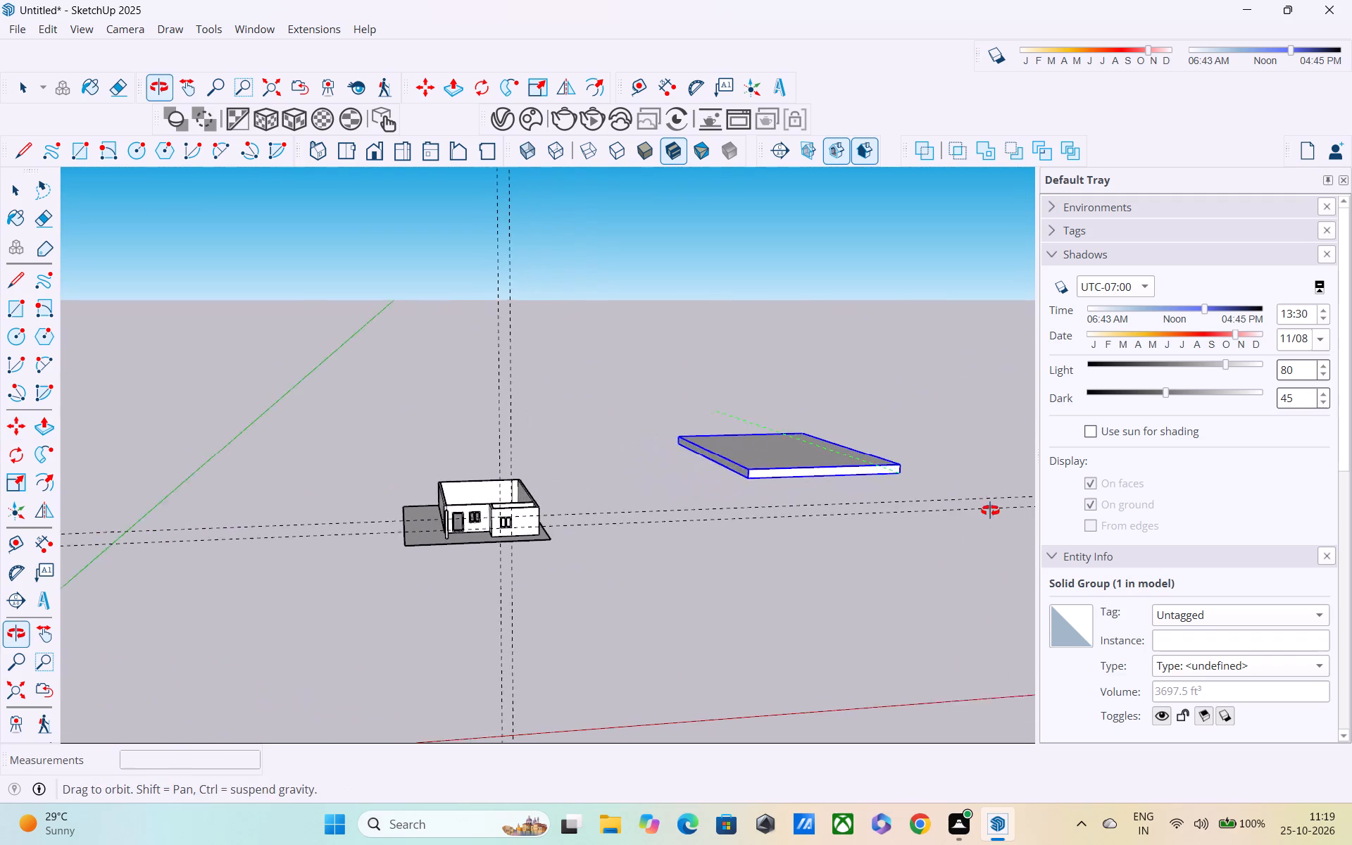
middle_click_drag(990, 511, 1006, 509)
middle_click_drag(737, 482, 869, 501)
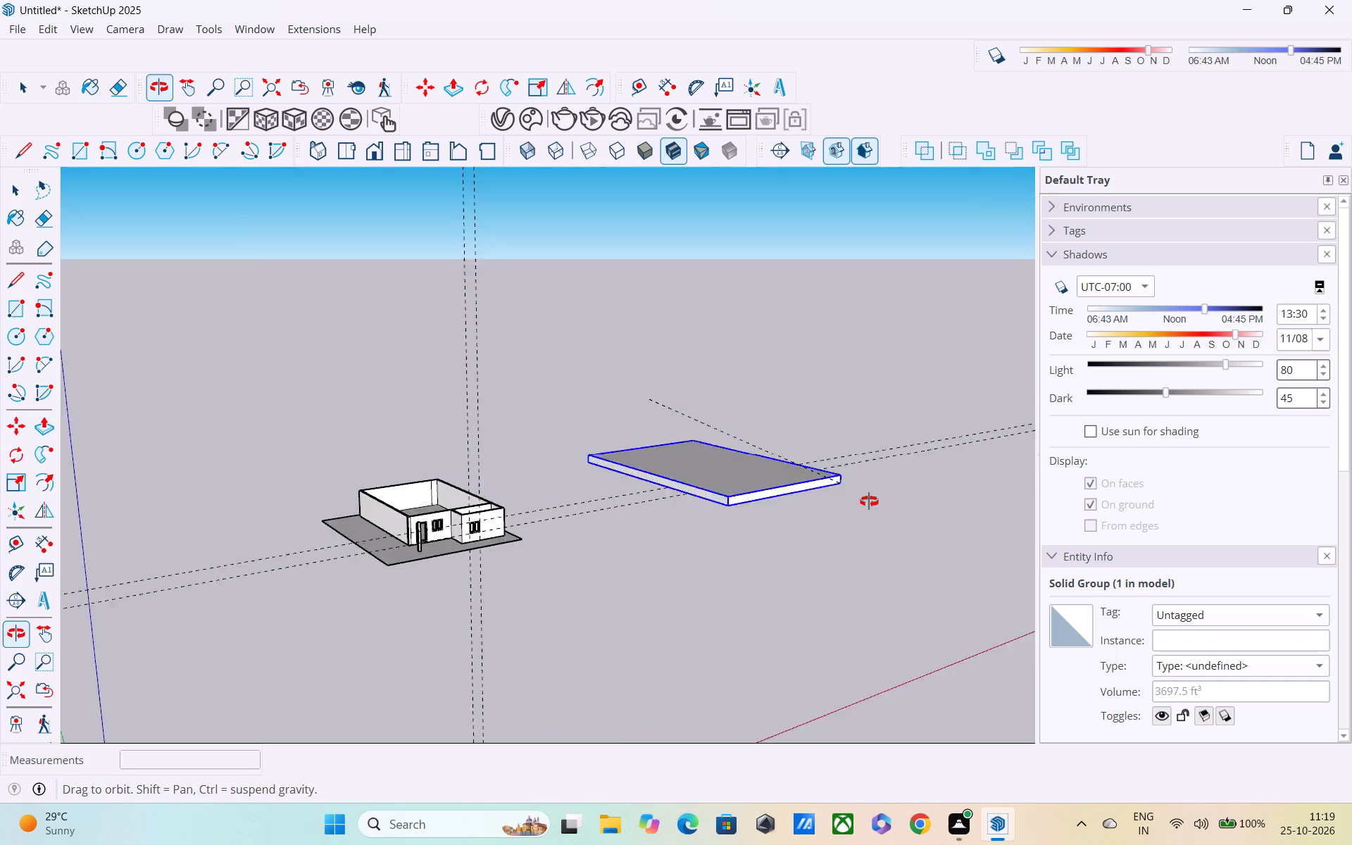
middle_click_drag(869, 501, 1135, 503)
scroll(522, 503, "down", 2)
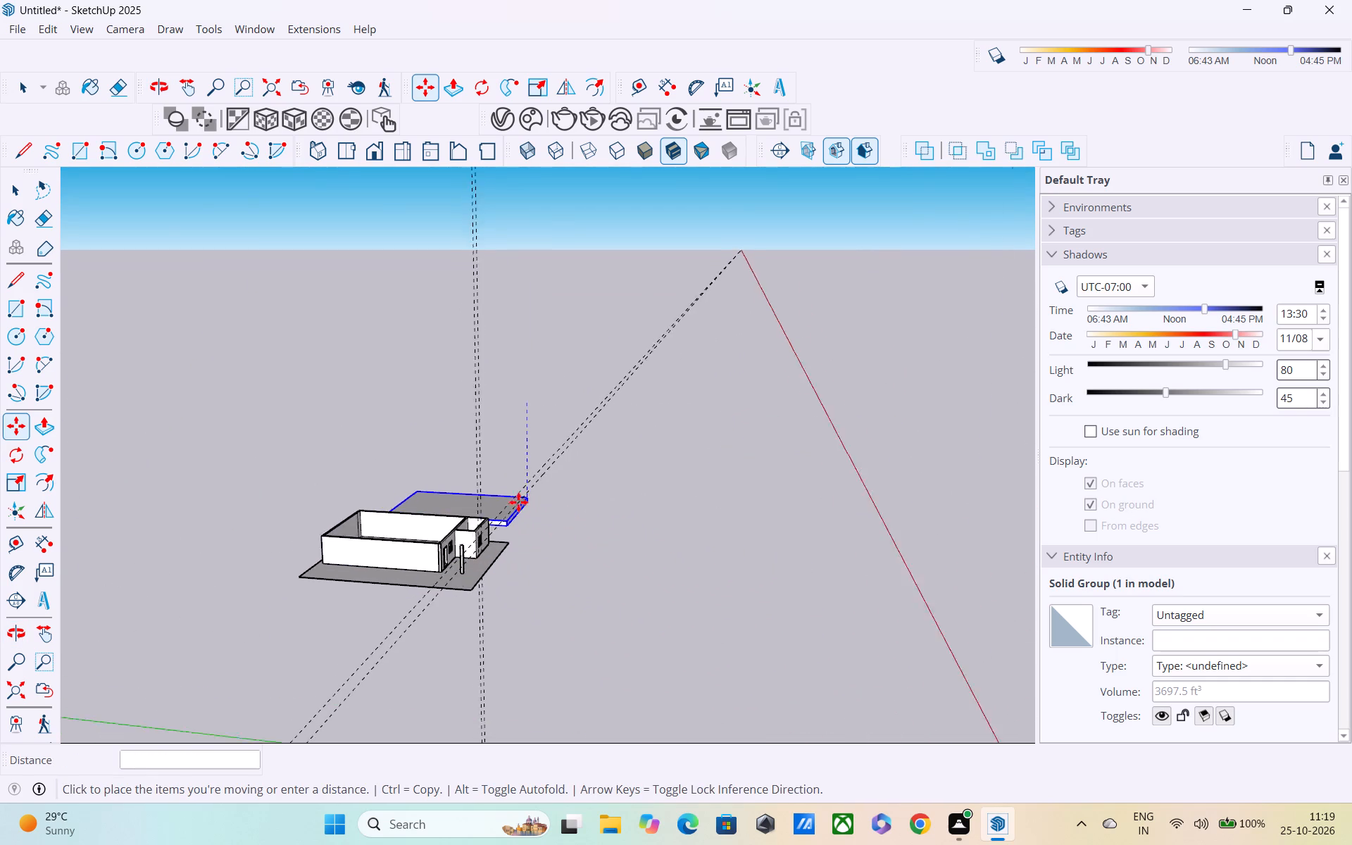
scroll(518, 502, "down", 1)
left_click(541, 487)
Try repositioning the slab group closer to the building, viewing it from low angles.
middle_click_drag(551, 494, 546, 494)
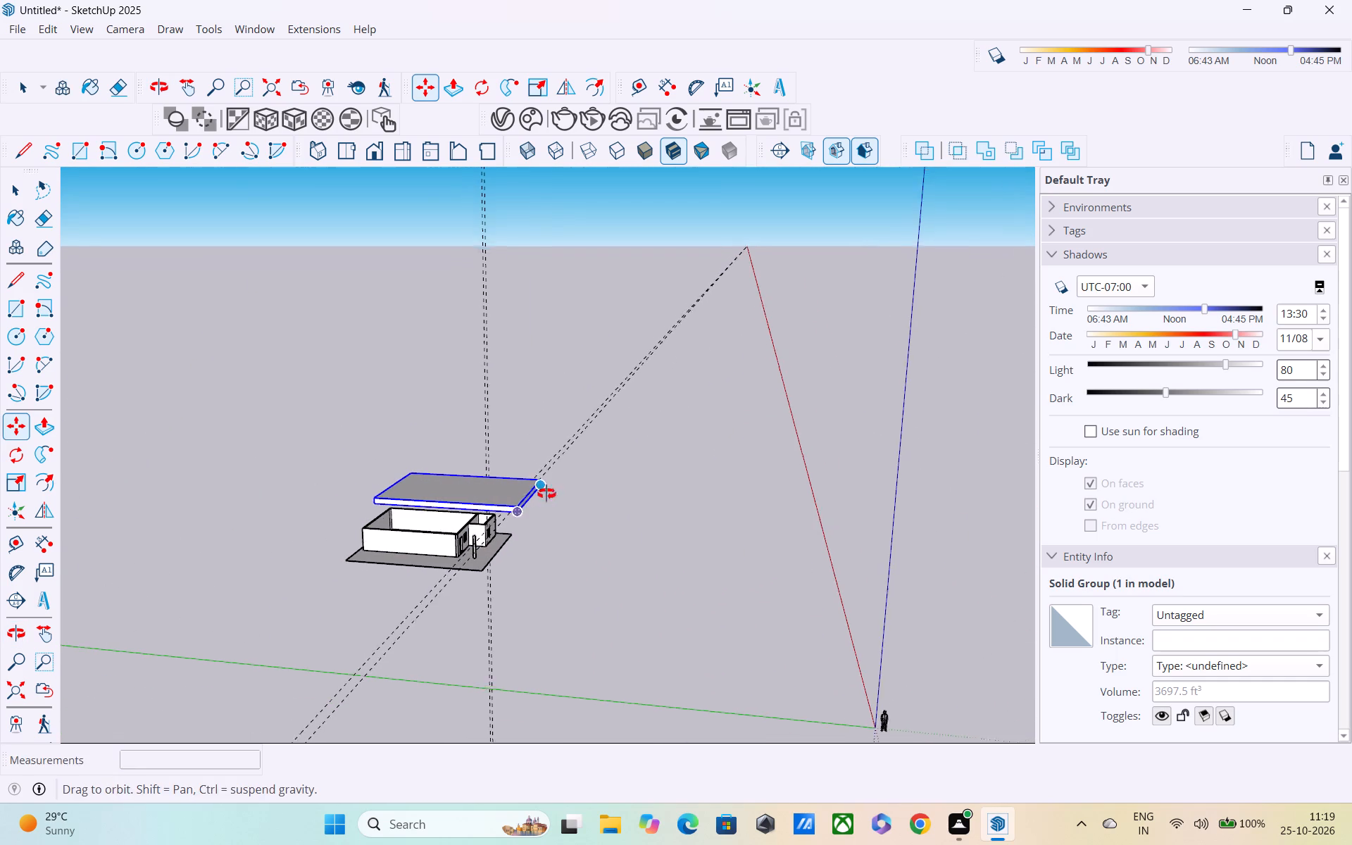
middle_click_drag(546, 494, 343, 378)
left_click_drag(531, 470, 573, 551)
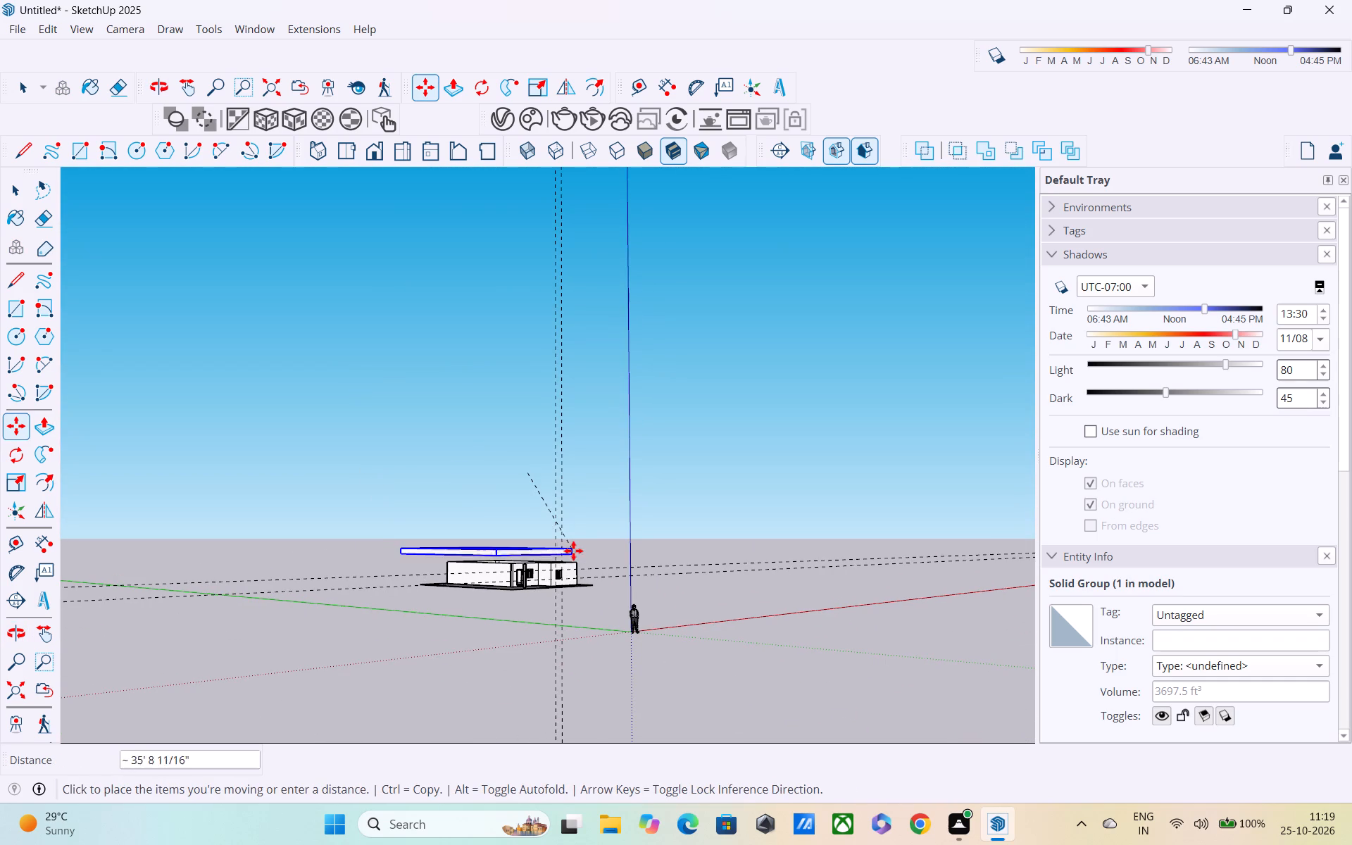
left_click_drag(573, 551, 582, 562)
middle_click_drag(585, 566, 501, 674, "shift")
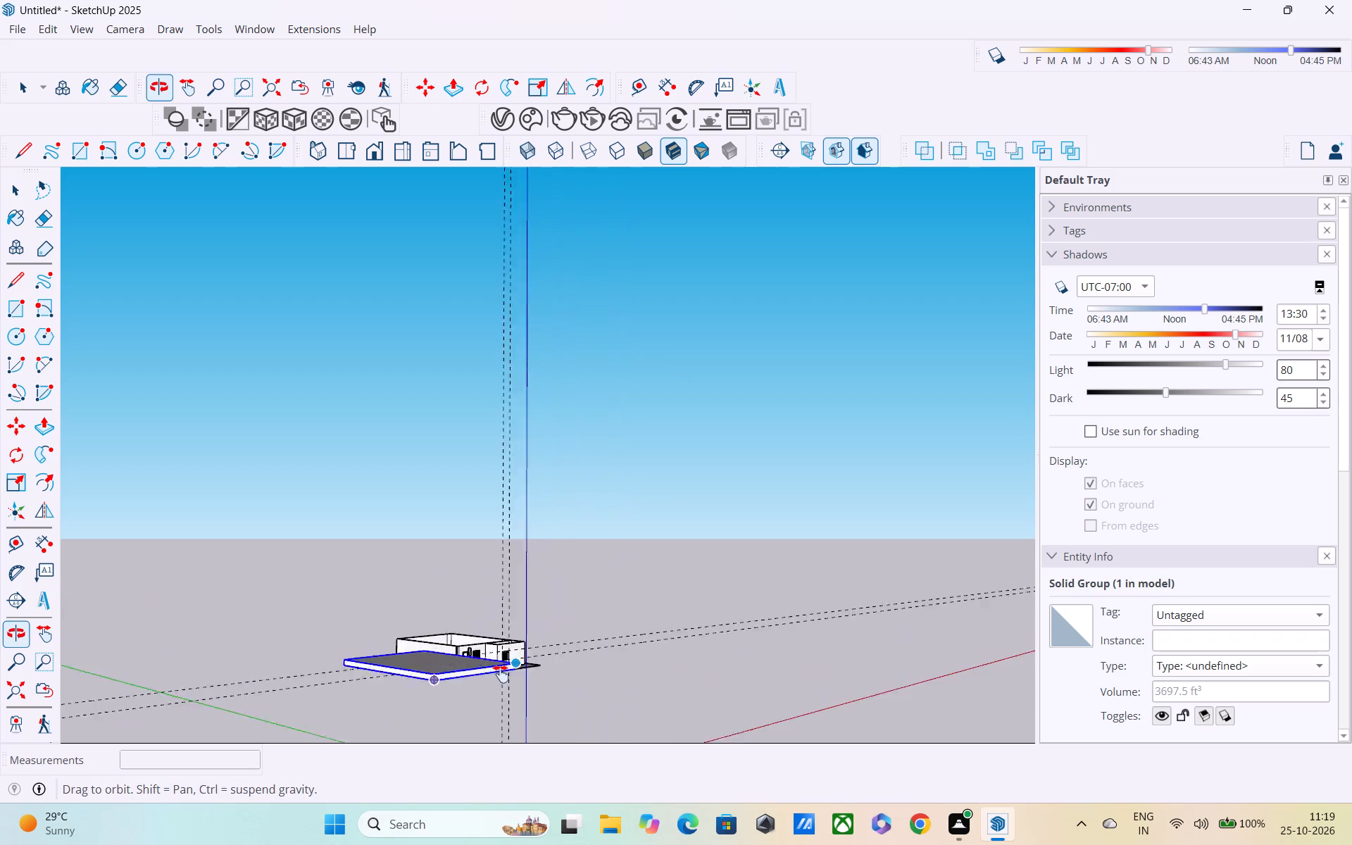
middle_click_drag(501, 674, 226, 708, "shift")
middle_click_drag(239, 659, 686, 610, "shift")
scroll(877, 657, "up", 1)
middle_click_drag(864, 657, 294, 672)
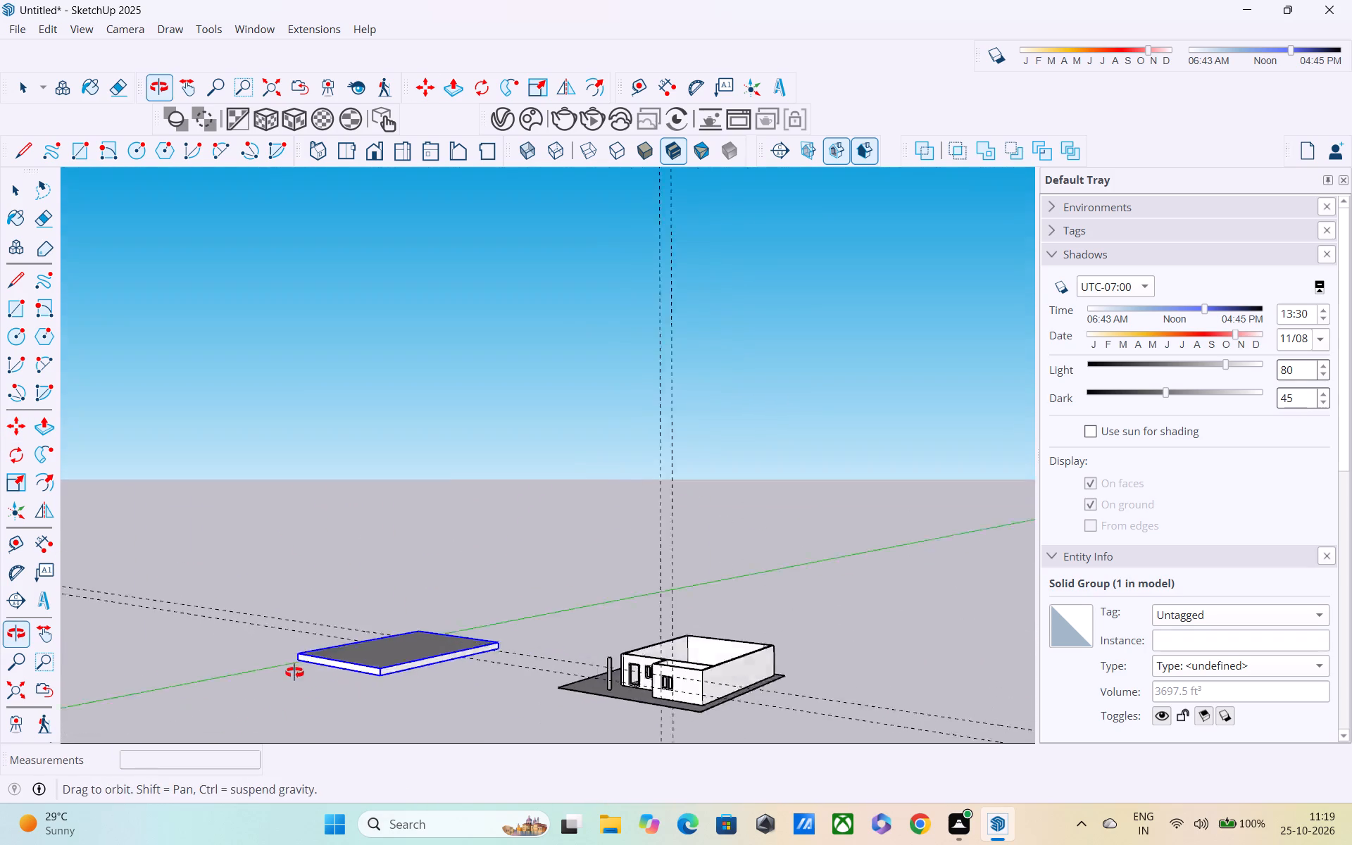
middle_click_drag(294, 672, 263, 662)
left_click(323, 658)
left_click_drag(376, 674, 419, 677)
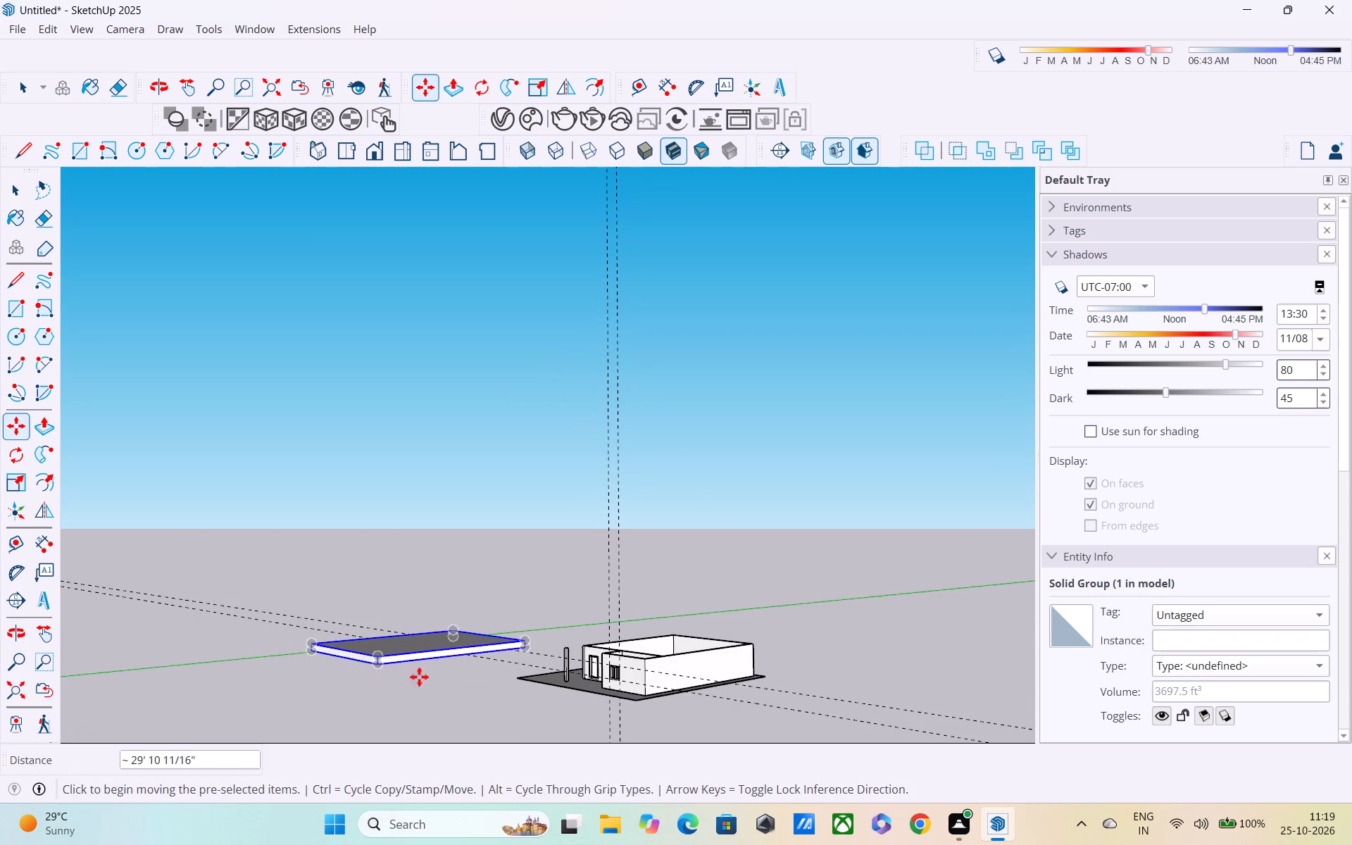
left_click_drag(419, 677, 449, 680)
Move the slab onto the building as a roof, snapping its lower front corner to the projecting wall's top outer corner.
left_click(376, 666)
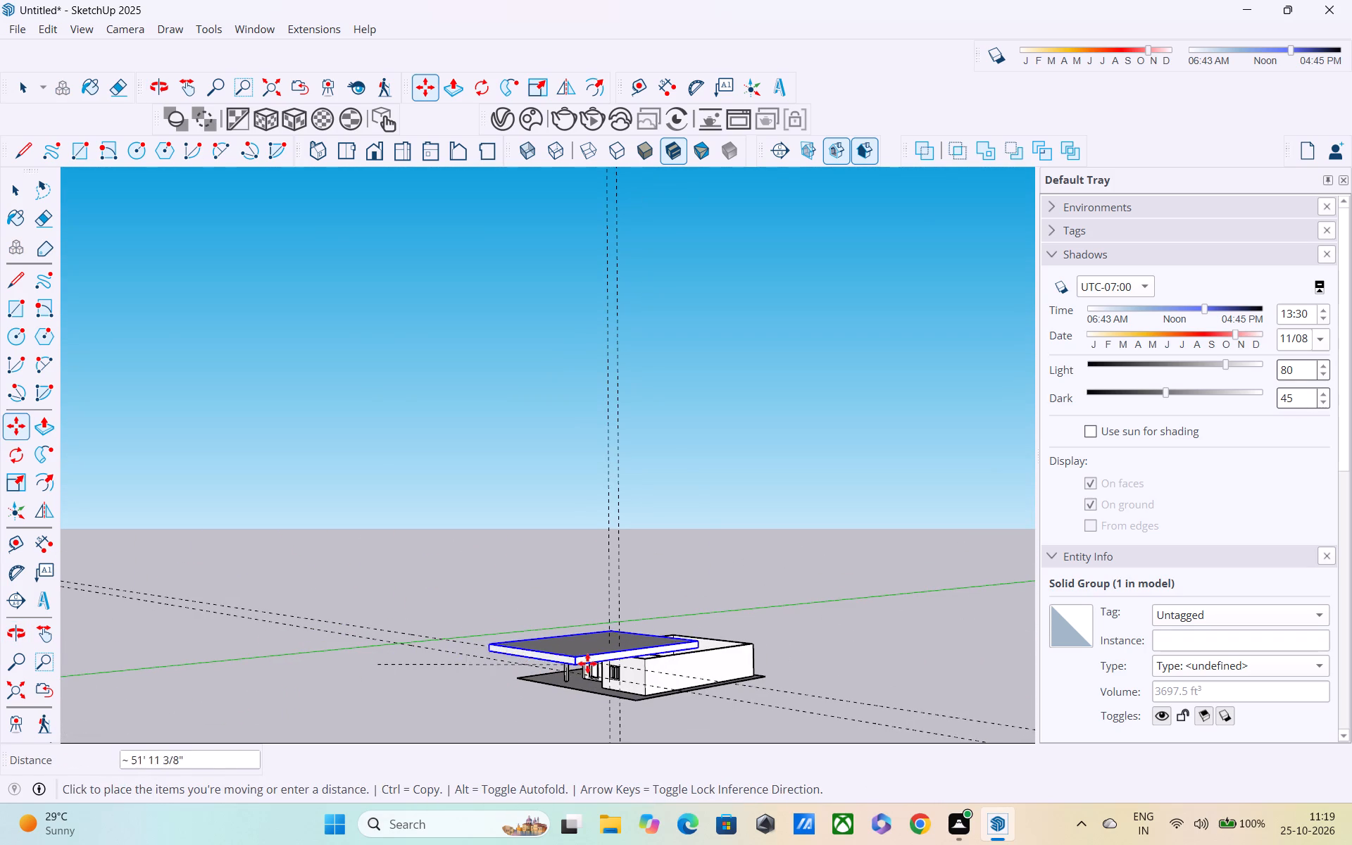
left_click_drag(602, 663, 606, 734, "shift")
middle_click_drag(621, 670, 560, 697)
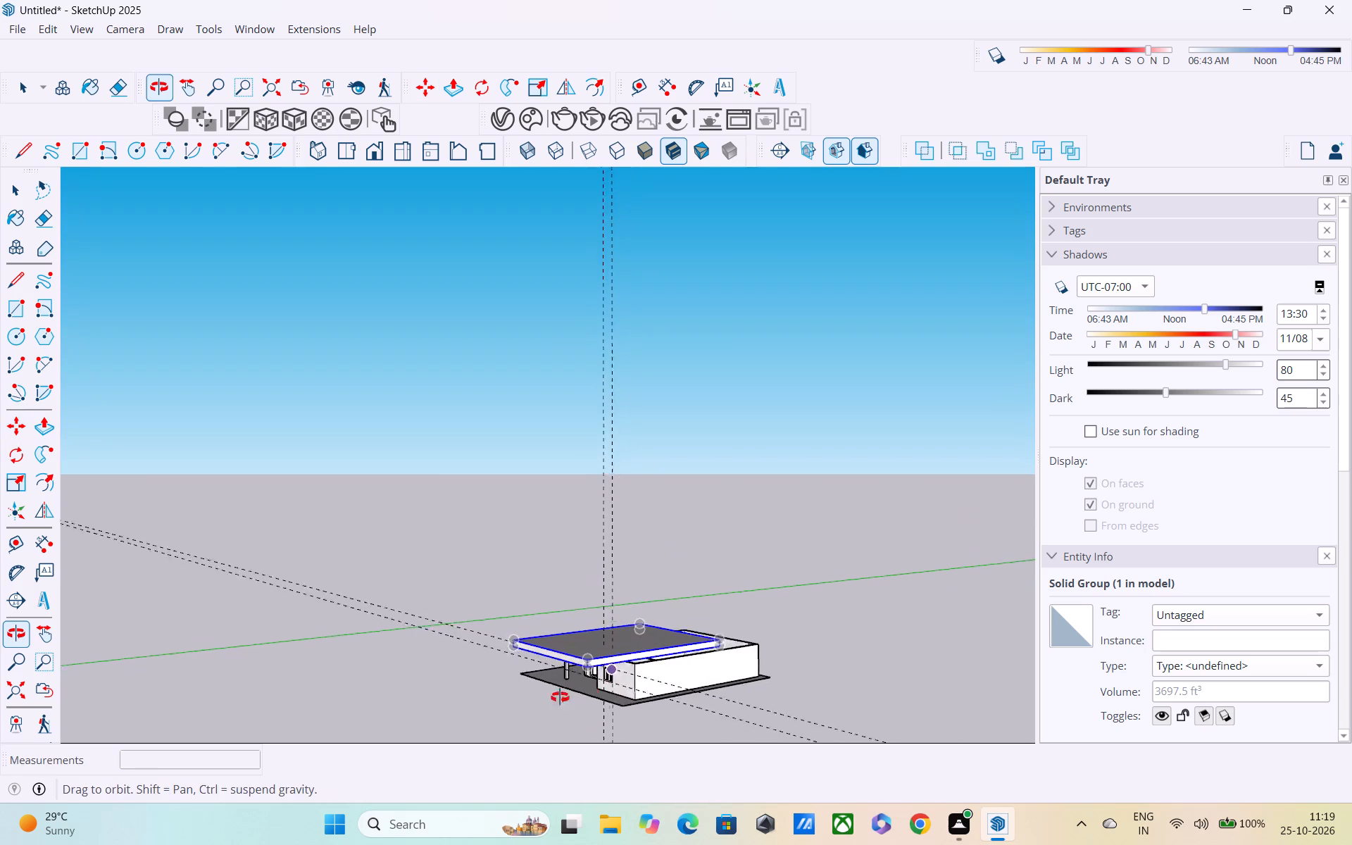
middle_click_drag(560, 697, 313, 691)
scroll(511, 676, "up", 3)
left_click(482, 661)
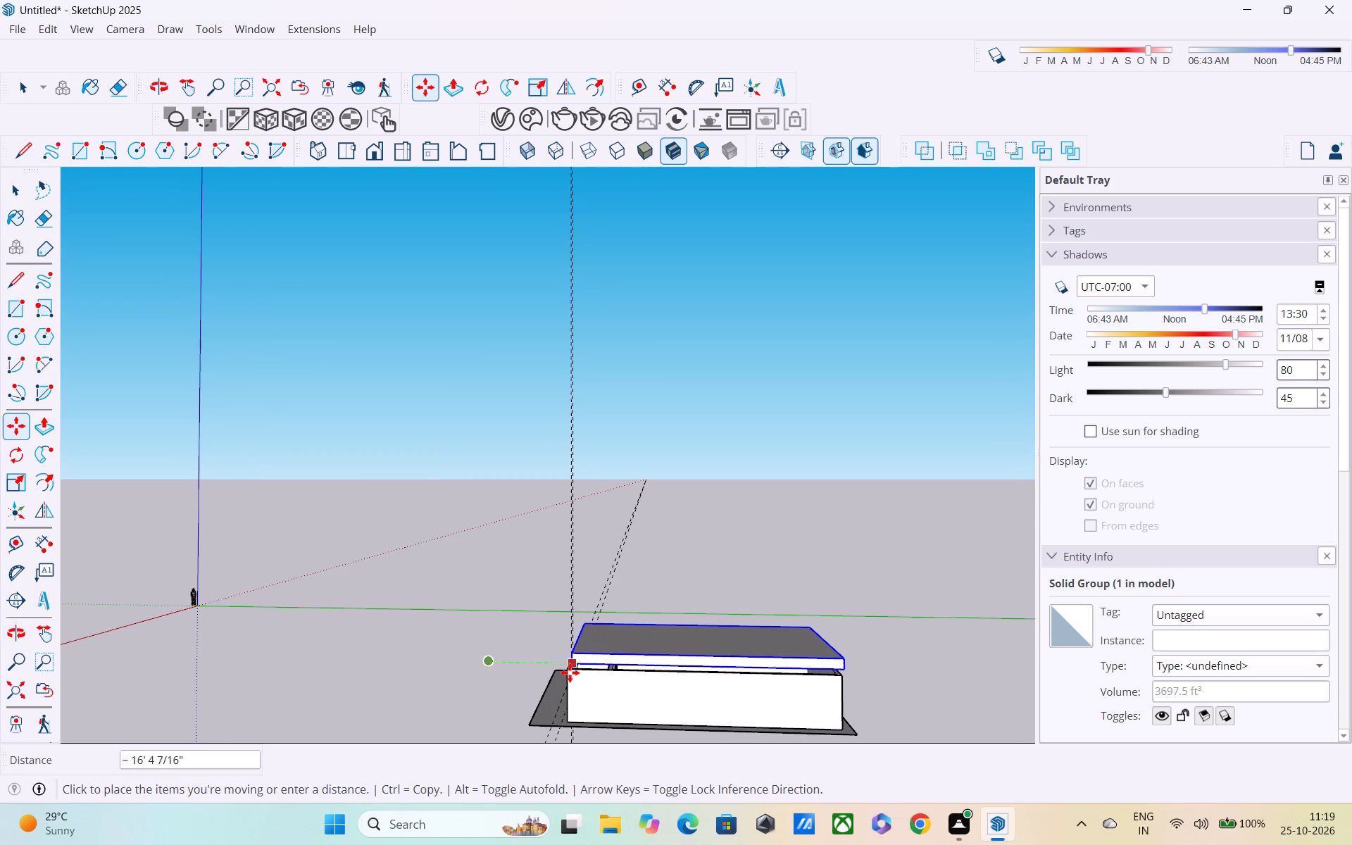
scroll(568, 677, "up", 8)
middle_click_drag(568, 670, 727, 695)
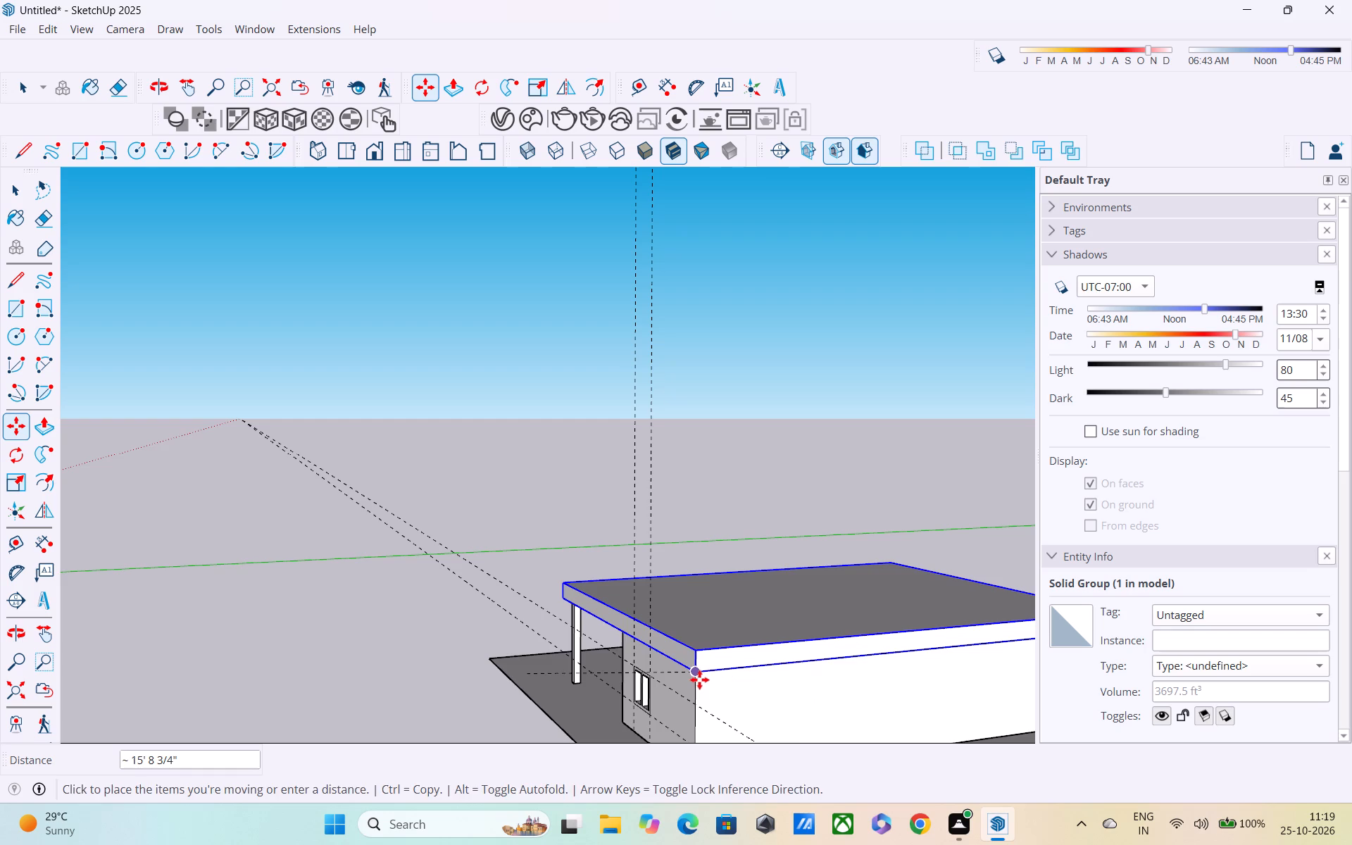
left_click(699, 680)
Deselect the roof slab and examine the roofed building and its openings from the front and the sides.
scroll(658, 705, "down", 4)
middle_click_drag(607, 703, 905, 645)
middle_click_drag(639, 626, 651, 621)
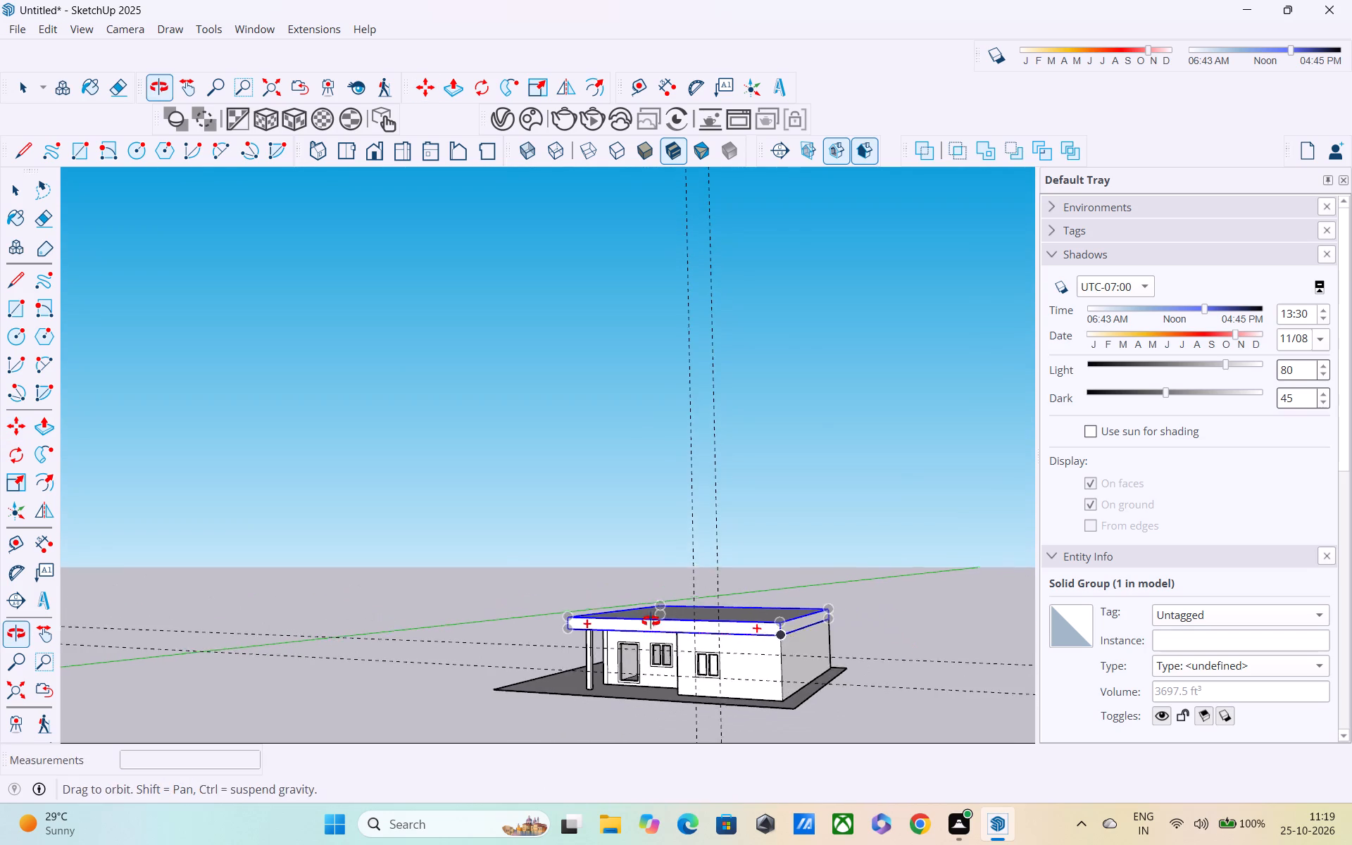
middle_click_drag(651, 621, 837, 623)
key("space")
left_click(823, 546)
middle_click_drag(839, 592, 570, 594)
scroll(664, 604, "up", 4)
scroll(955, 618, "up", 2)
scroll(936, 599, "down", 4)
middle_click_drag(860, 617, 946, 620)
scroll(946, 620, "up", 1)
scroll(517, 653, "up", 3)
middle_click_drag(505, 656, 563, 656)
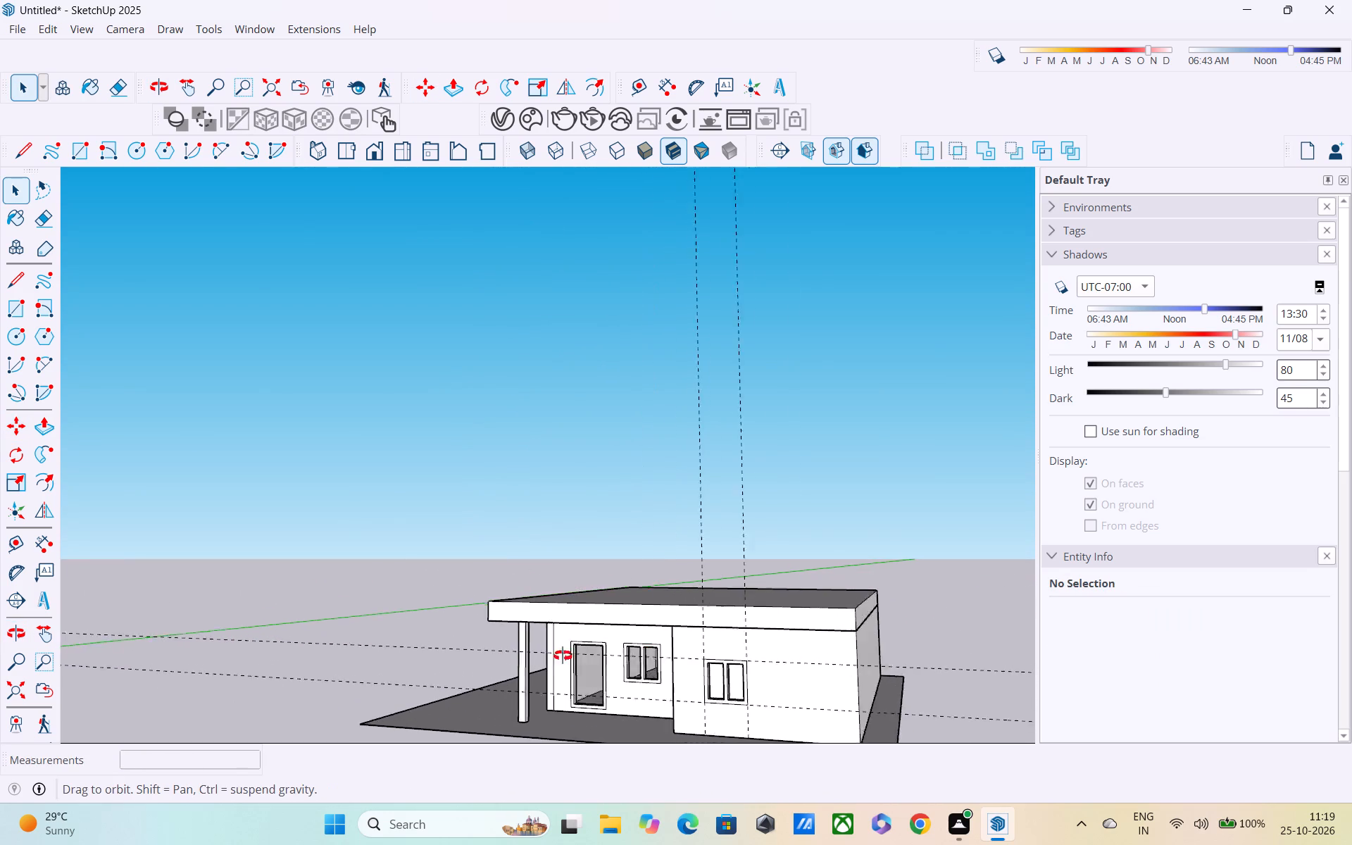
middle_click_drag(563, 656, 496, 648)
scroll(503, 635, "up", 1)
scroll(504, 634, "down", 5)
scroll(632, 677, "up", 1)
middle_click_drag(635, 677, 696, 660)
scroll(702, 653, "up", 4)
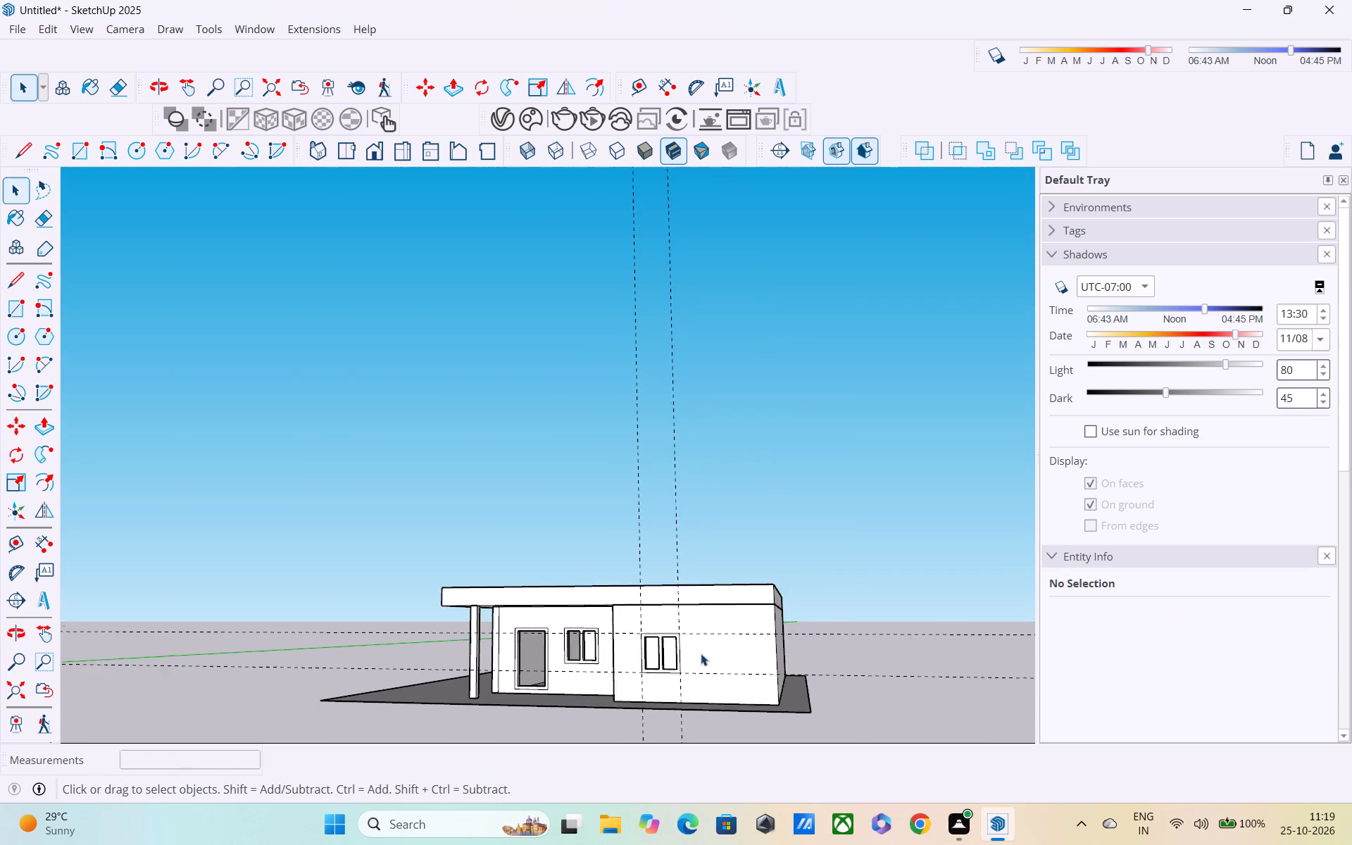
scroll(701, 653, "up", 1)
Open the wall group and delete its two vertical and two horizontal guide lines around the projecting wall's window.
left_click(730, 476)
left_click_drag(701, 462, 521, 475)
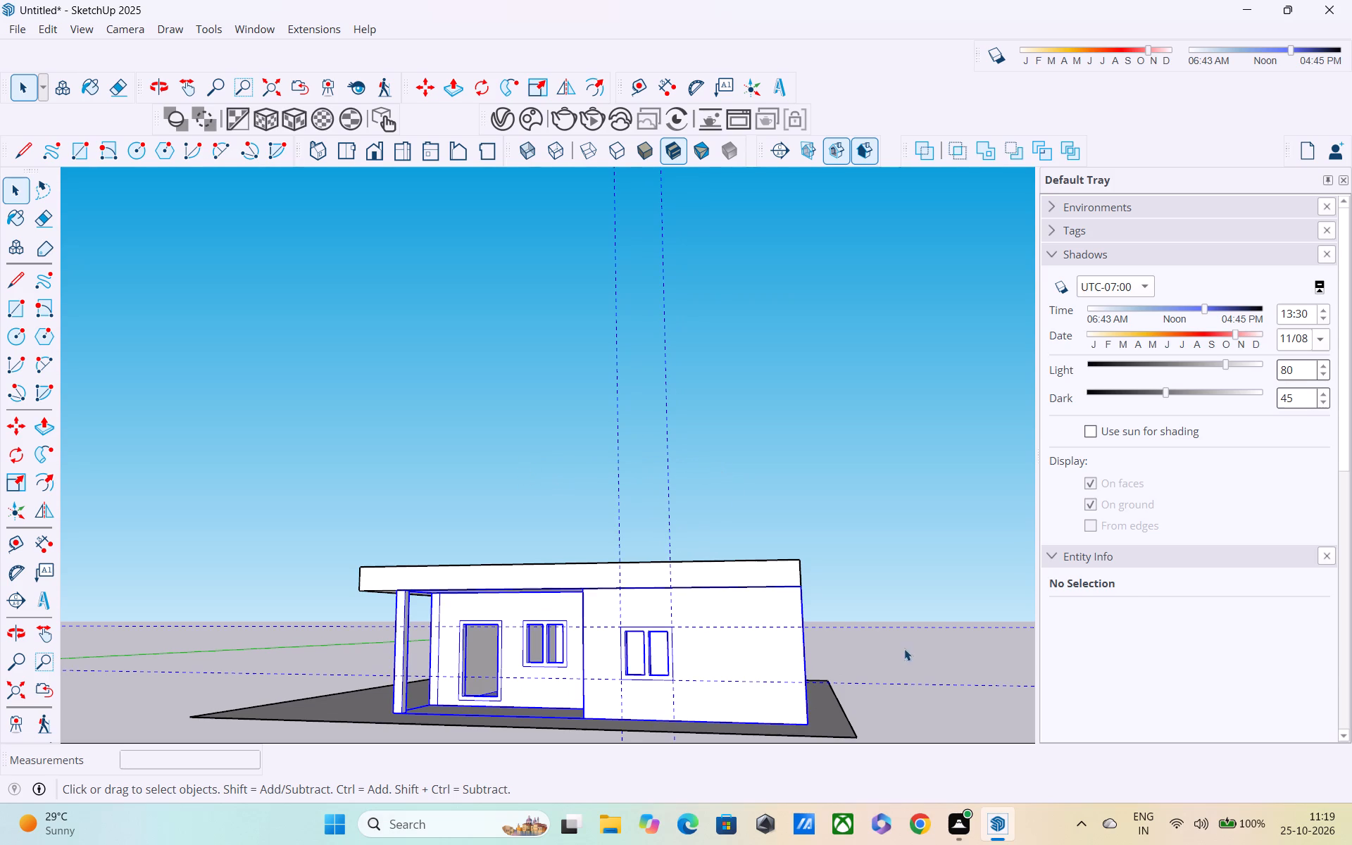
double_click(763, 594)
left_click_drag(685, 489, 476, 513)
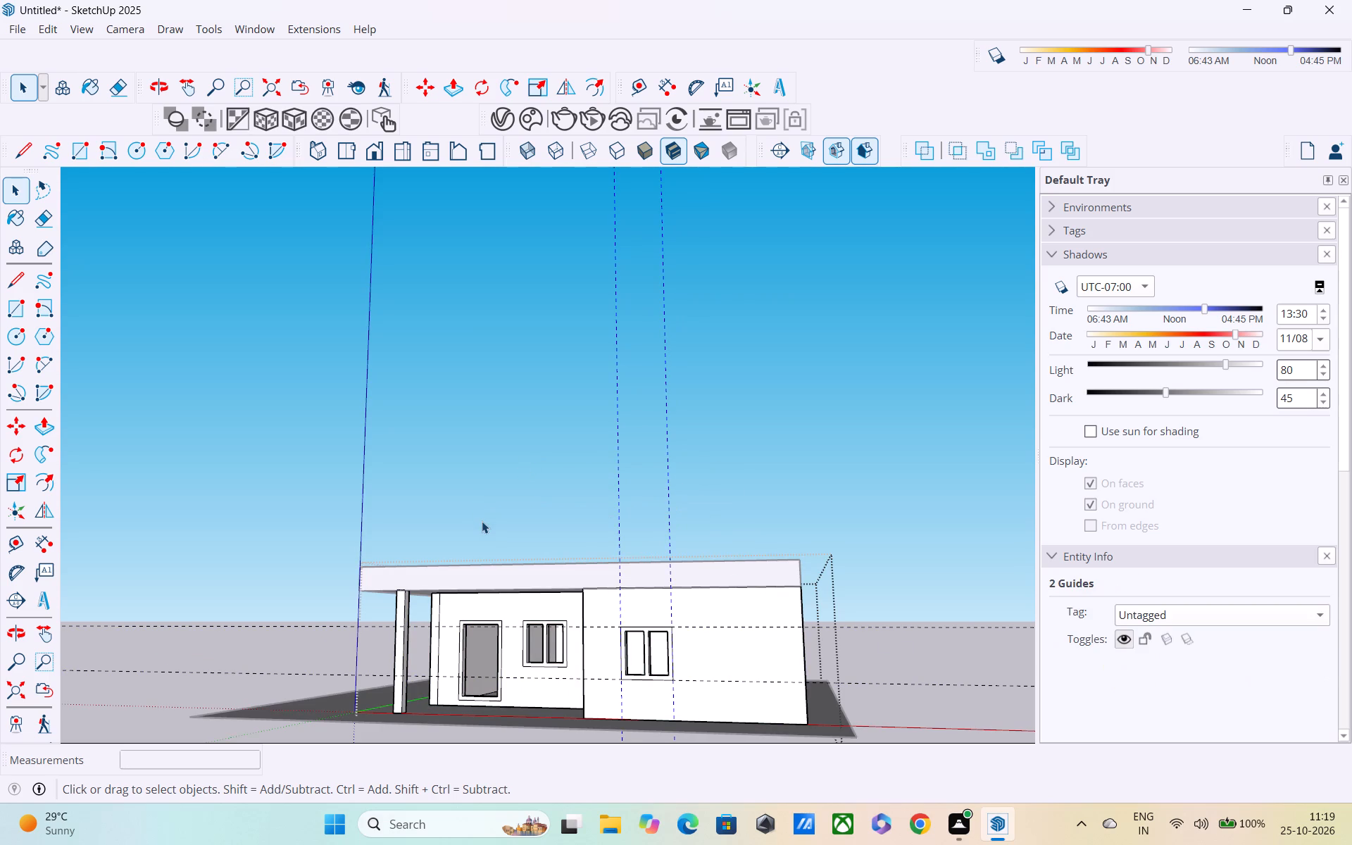
key("Delete")
left_click_drag(232, 579, 87, 749)
key("Delete")
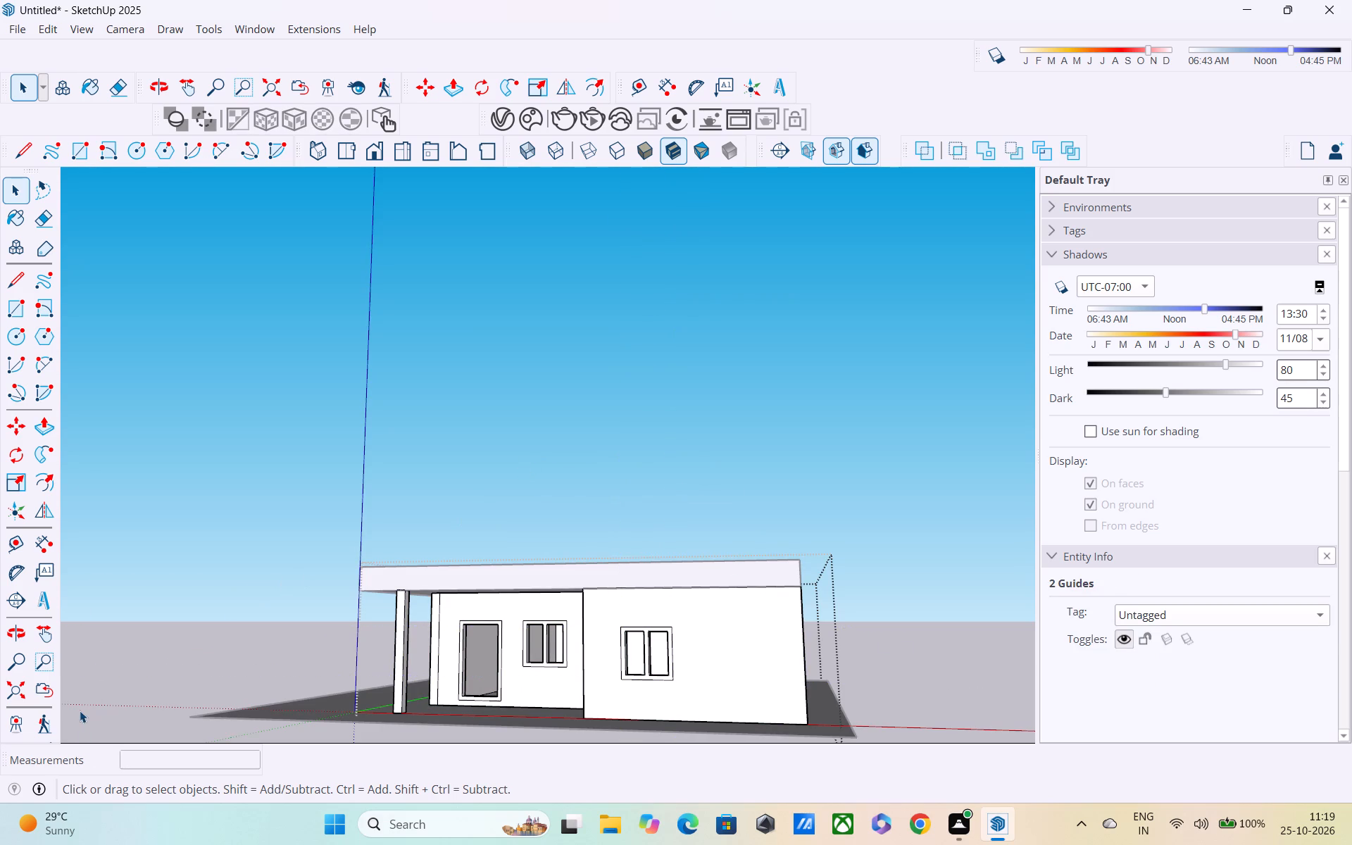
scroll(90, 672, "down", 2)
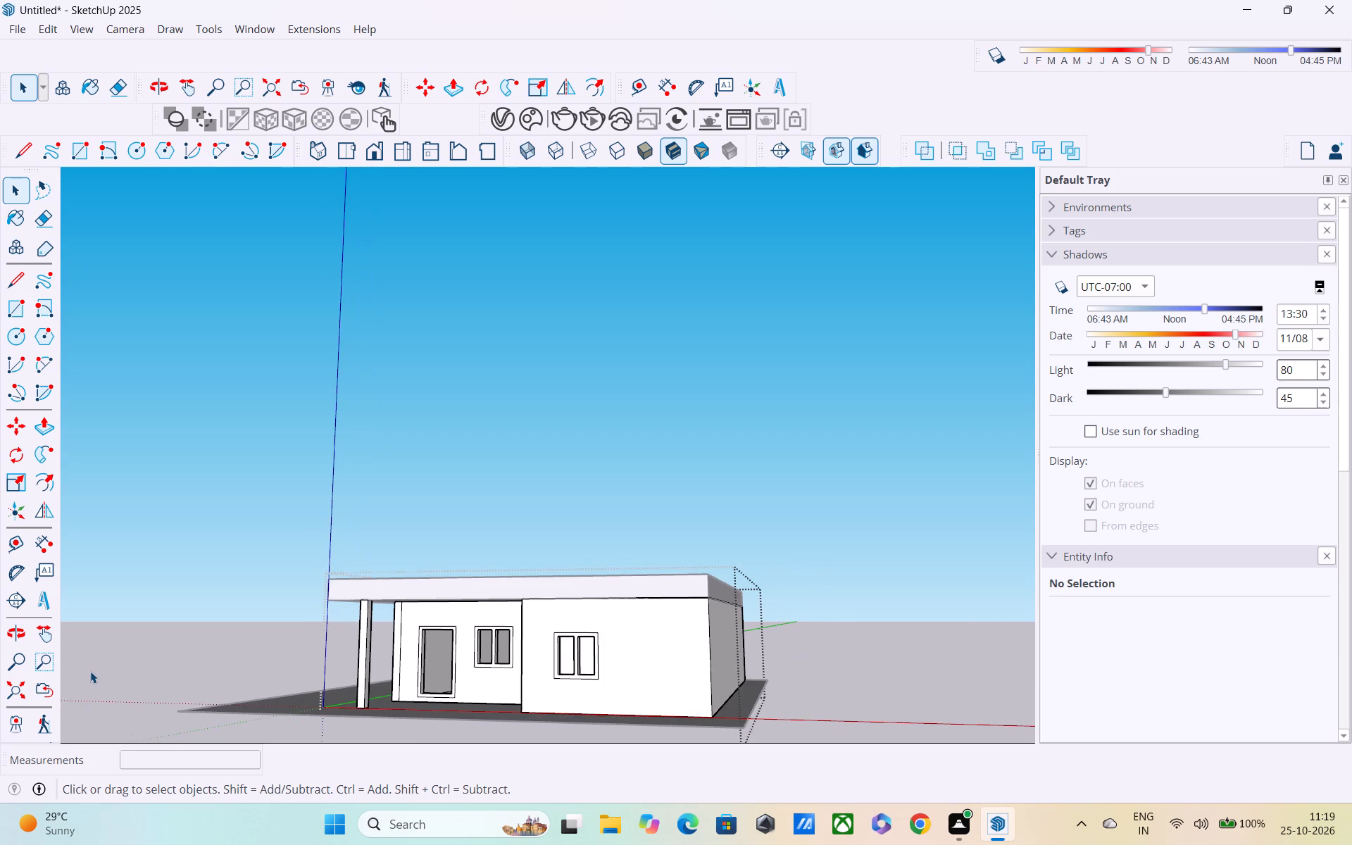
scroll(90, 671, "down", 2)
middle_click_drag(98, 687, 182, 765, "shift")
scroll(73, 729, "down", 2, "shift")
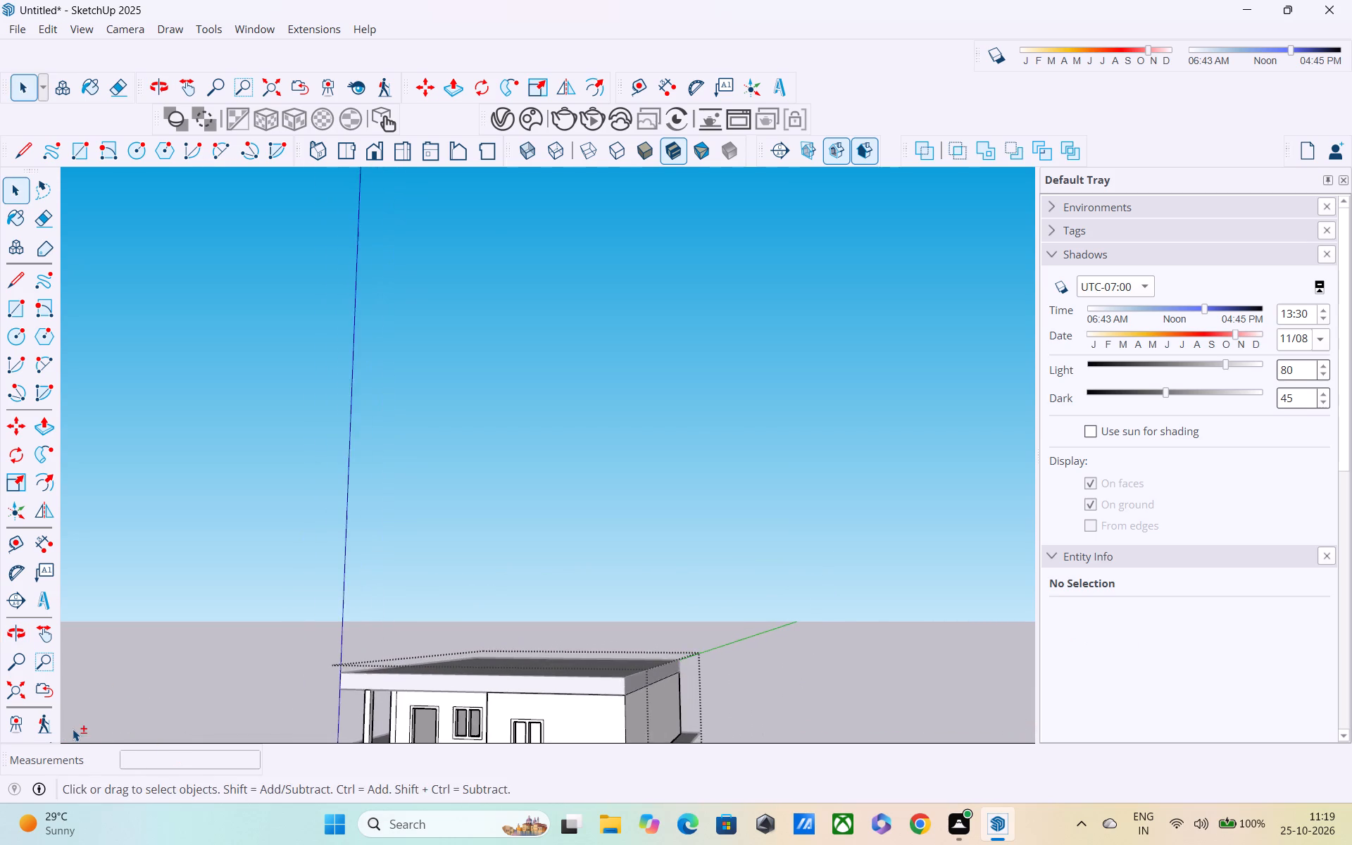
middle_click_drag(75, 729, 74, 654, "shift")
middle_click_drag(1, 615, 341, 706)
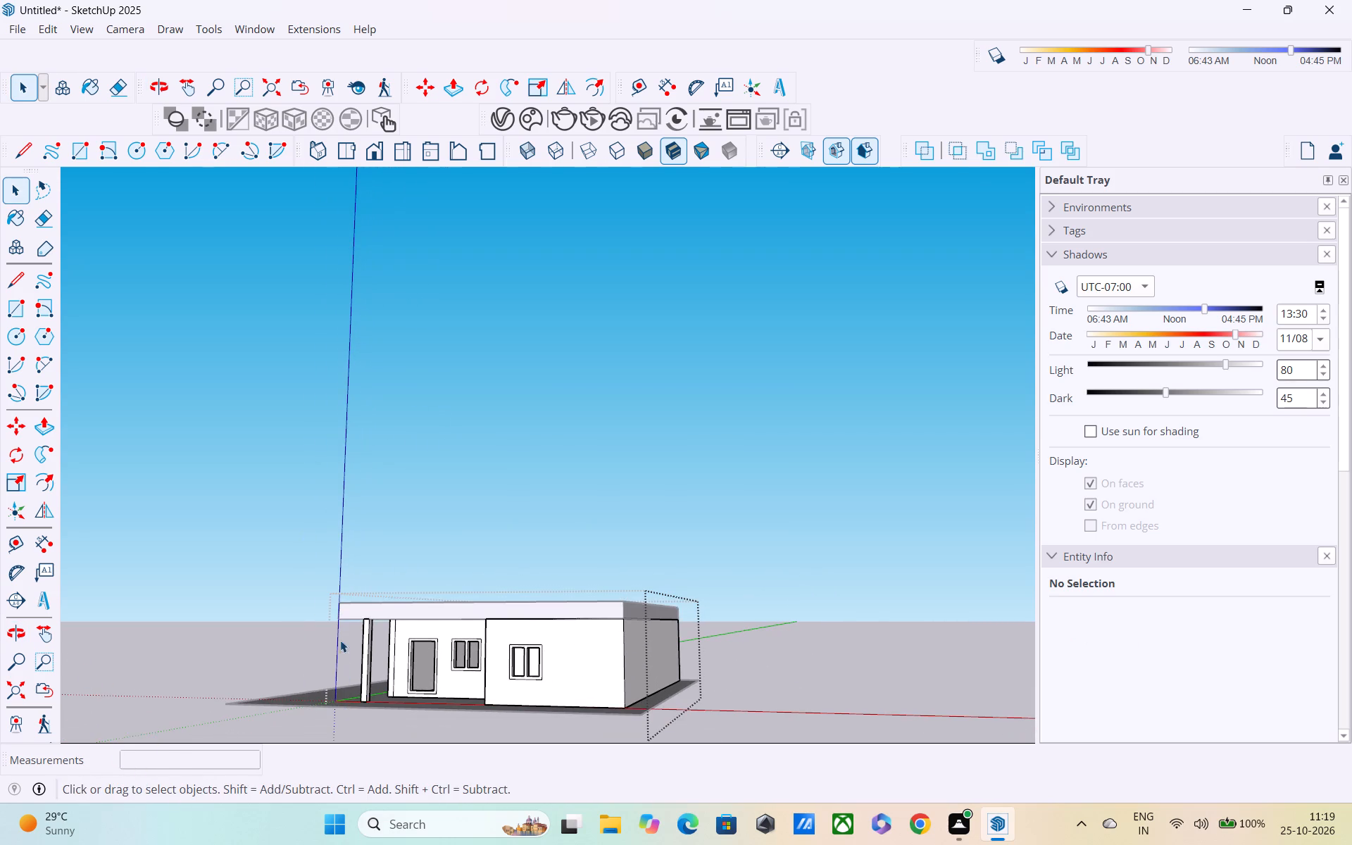
Leave the wall group and open the roof slab group on top of the building for editing.
middle_click_drag(343, 641, 492, 758)
scroll(497, 723, "down", 2)
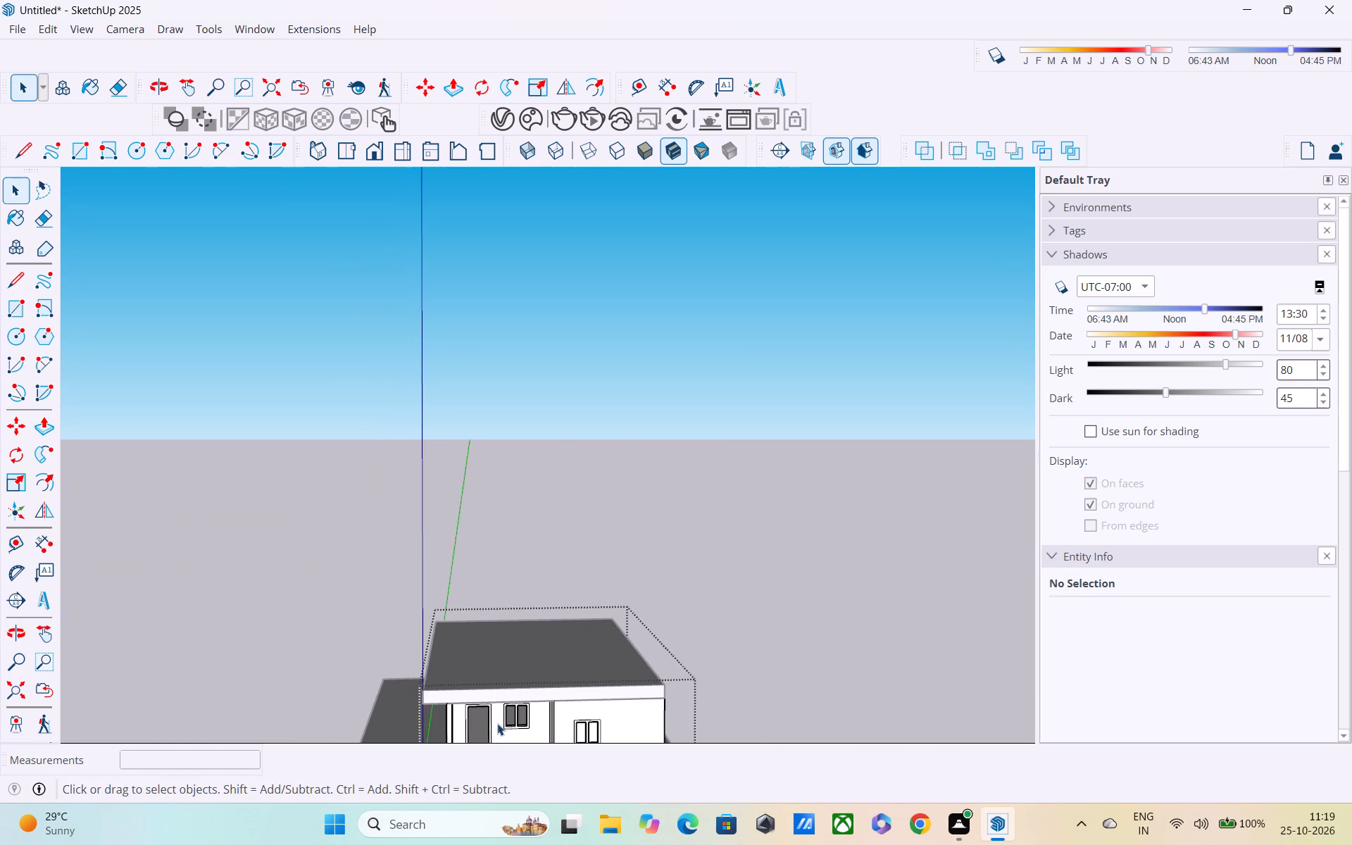
middle_click_drag(498, 722, 489, 651)
scroll(590, 646, "up", 3)
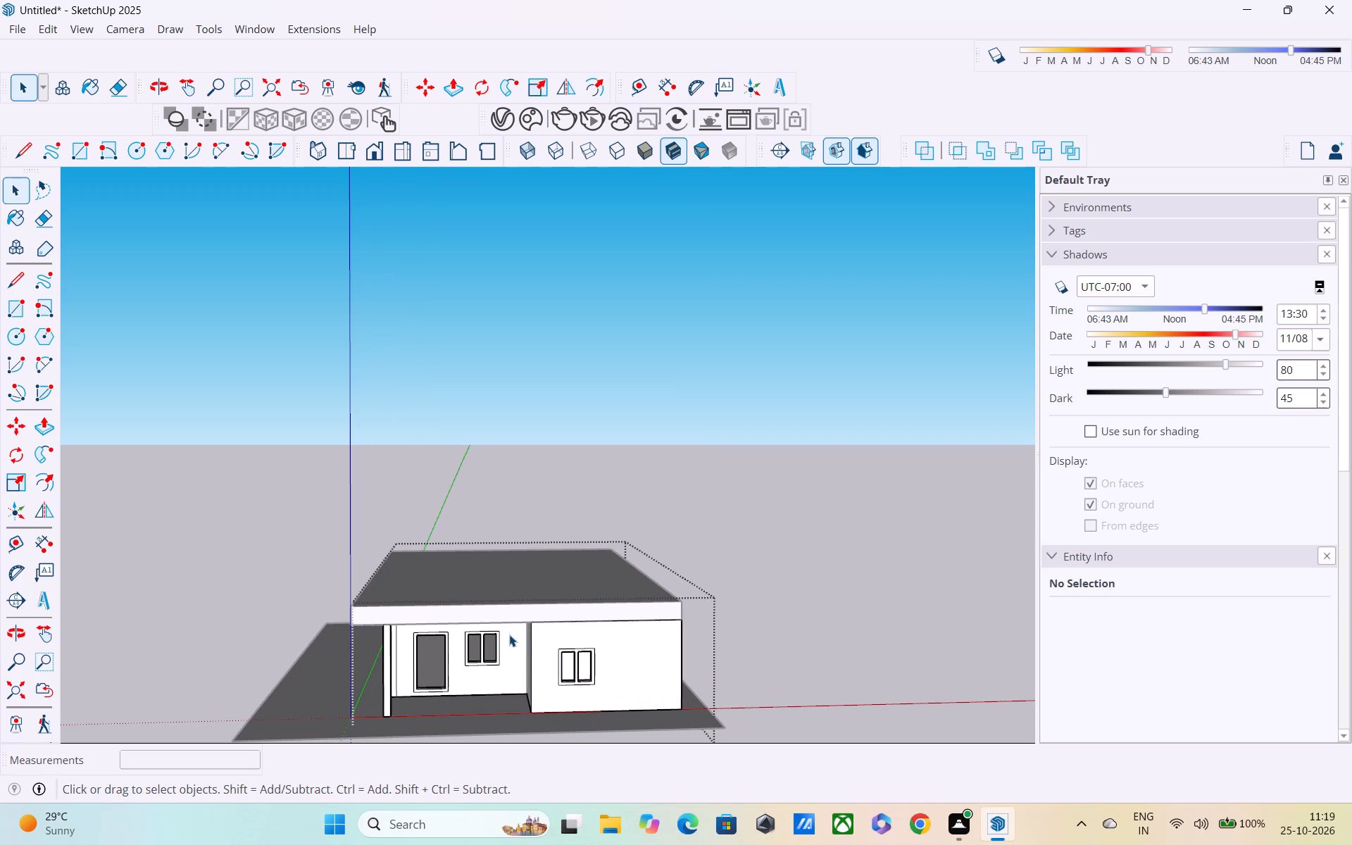
middle_click_drag(506, 637, 662, 800)
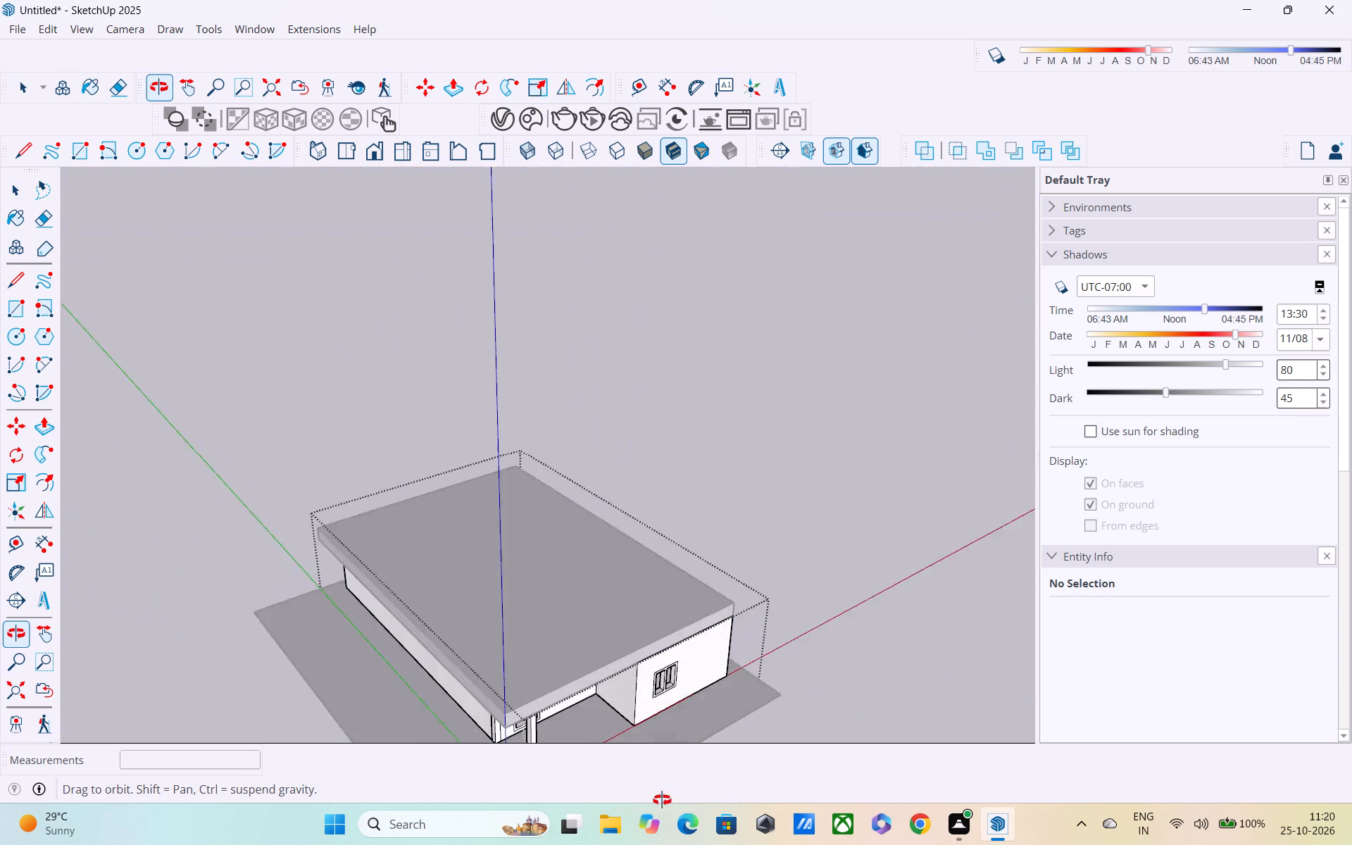
middle_click_drag(662, 800, 589, 802)
scroll(565, 656, "down", 5)
middle_click_drag(603, 663, 553, 665)
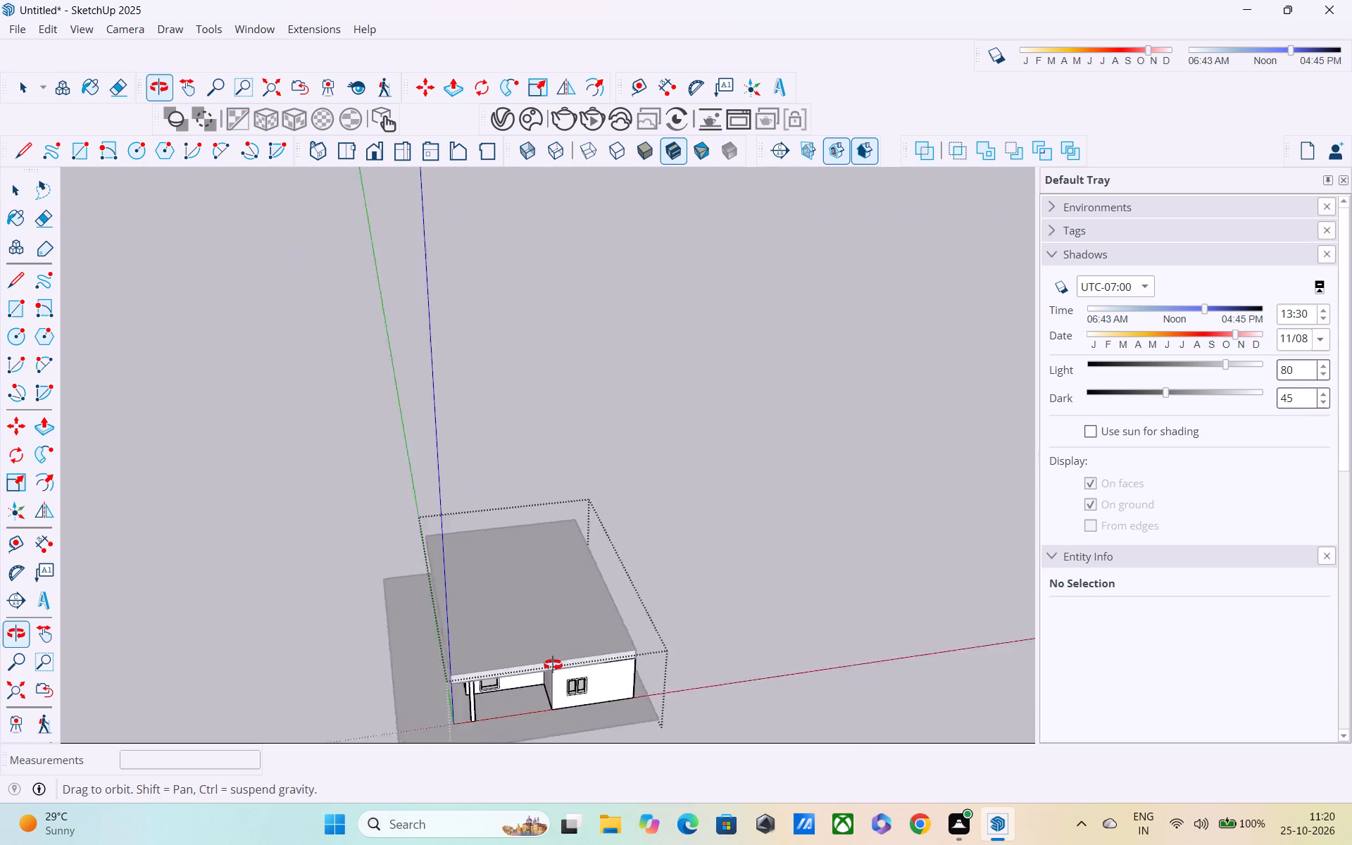
middle_click_drag(553, 665, 464, 760)
key("space")
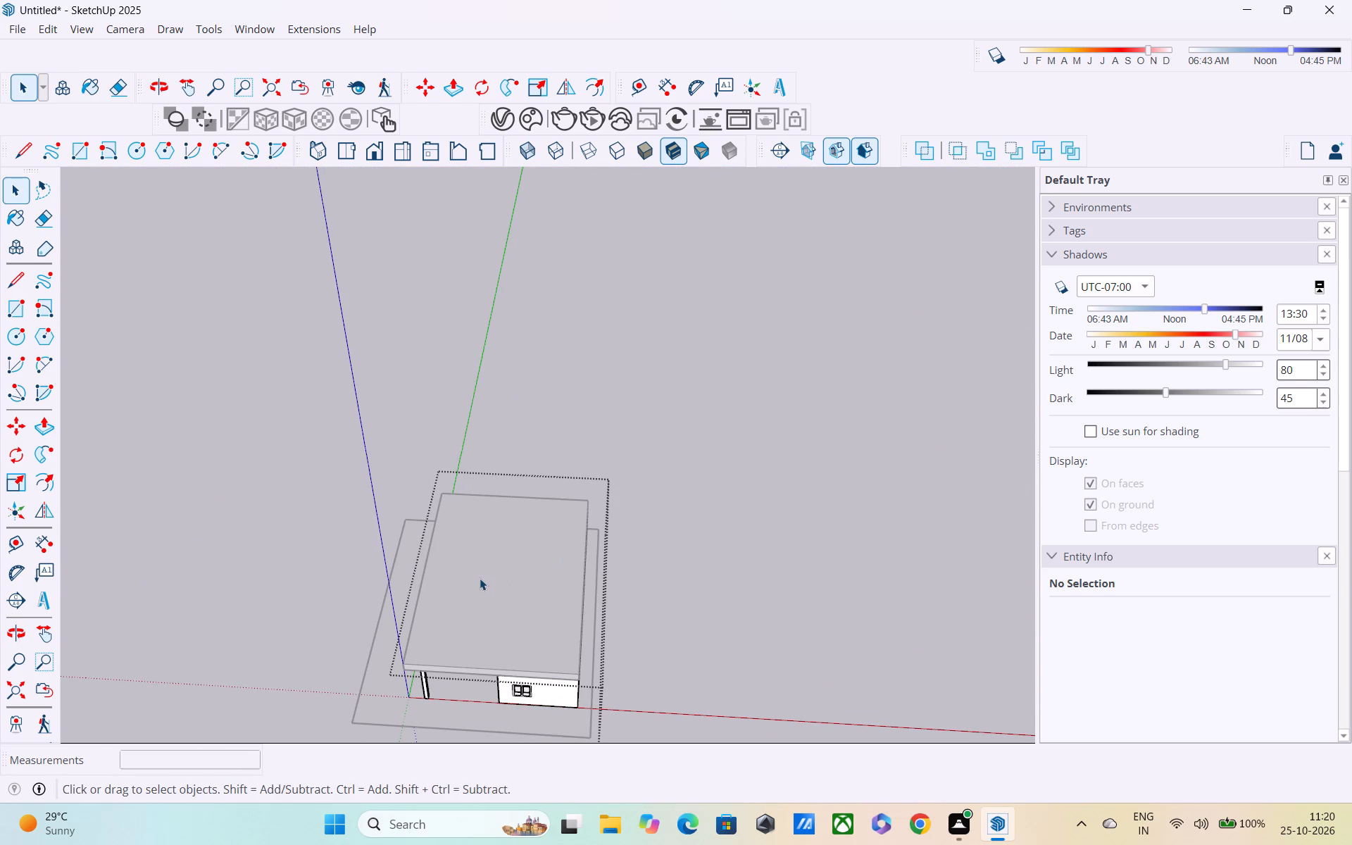
double_click(480, 578)
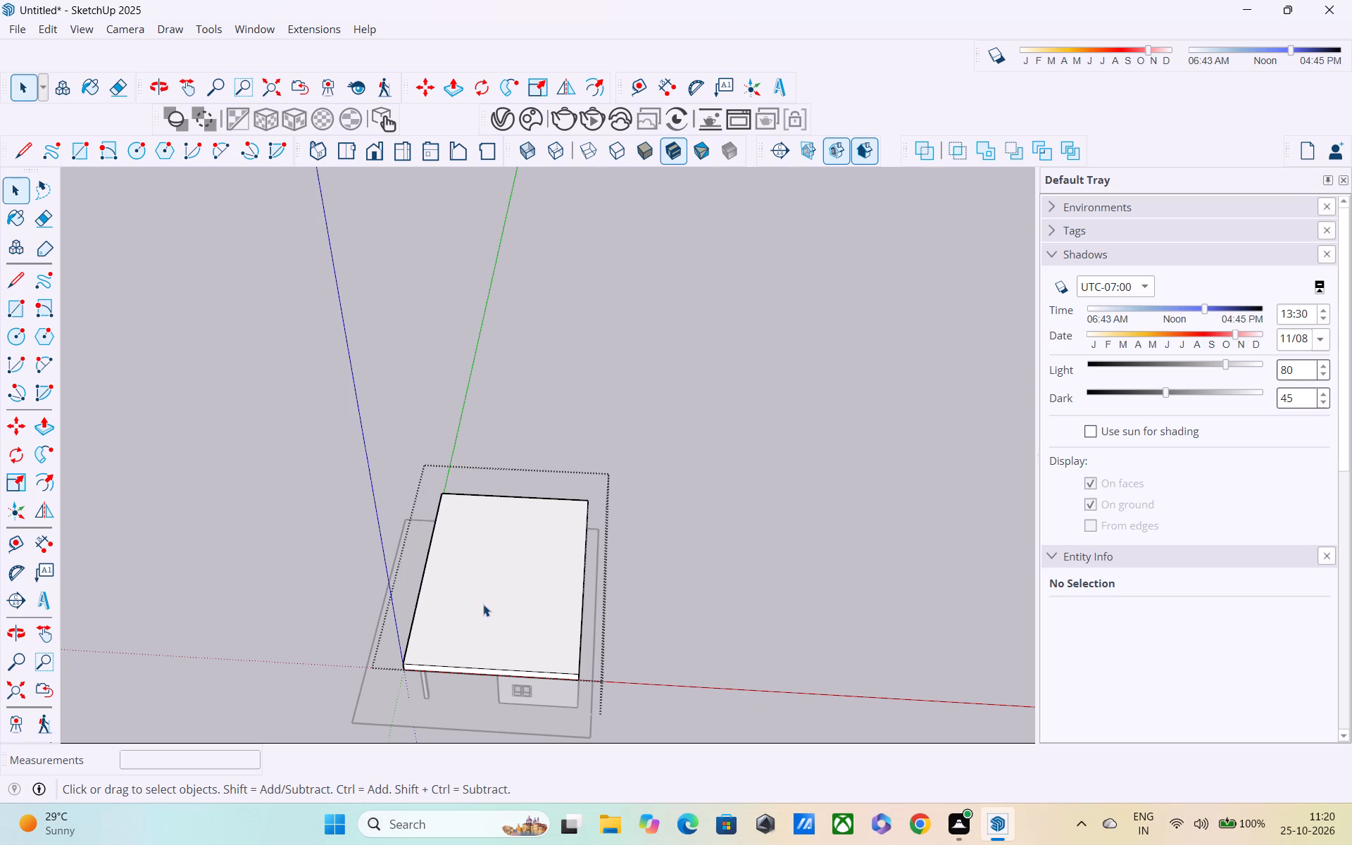
middle_click_drag(546, 665, 548, 487)
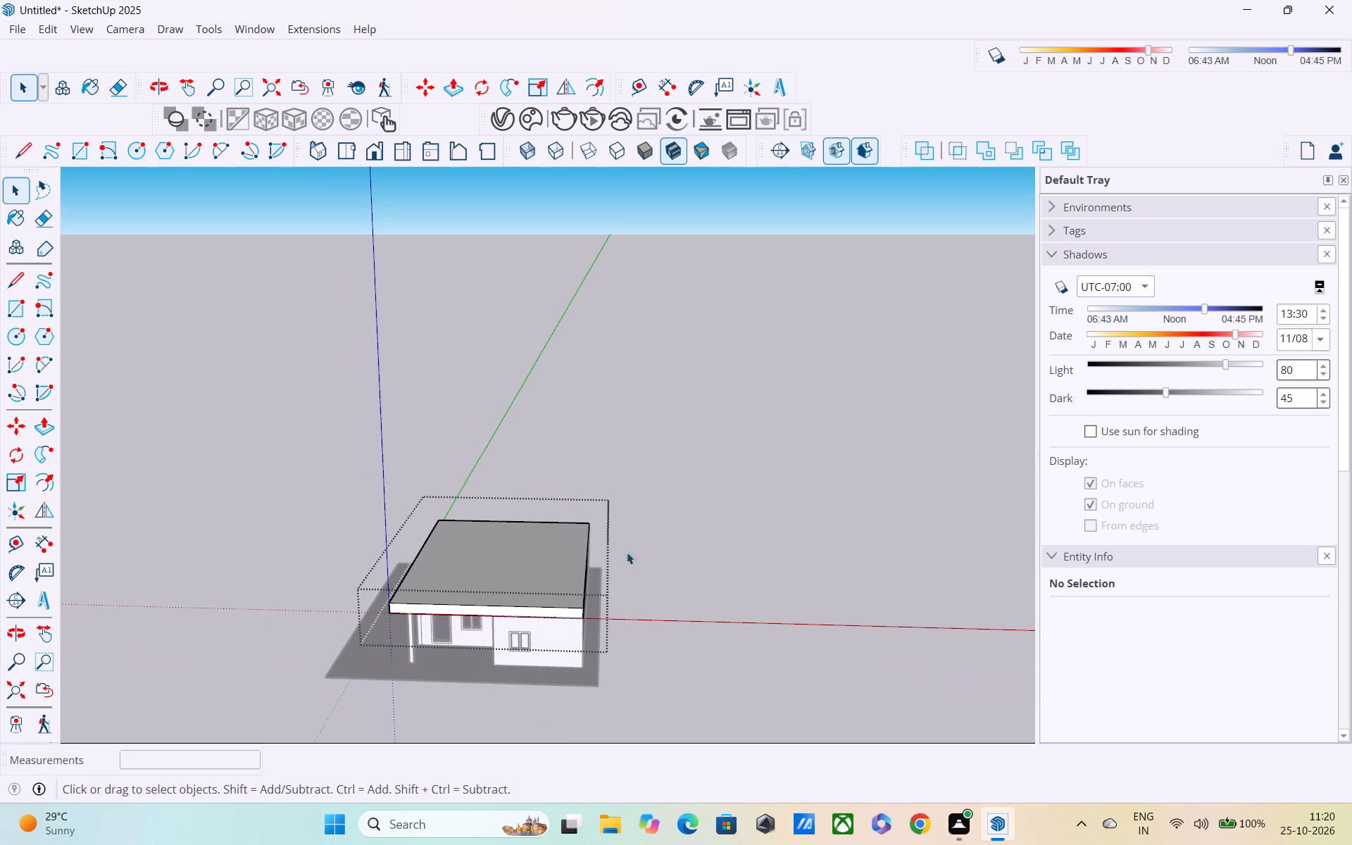
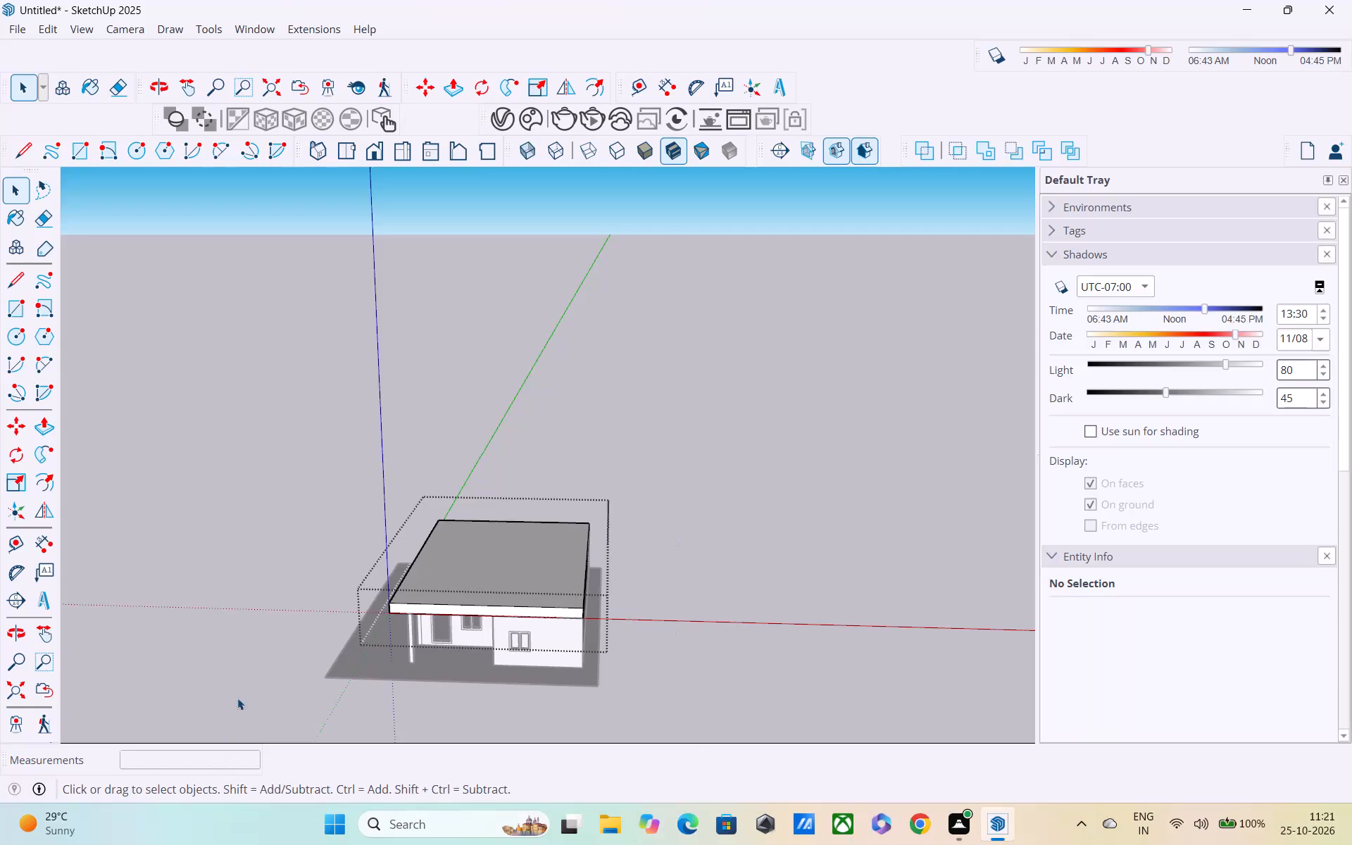
Leave the slab group and copy the ground-floor wall group onto the slab, placing its lower front outer corner at the slab's top corner.
left_click(678, 403)
middle_click_drag(649, 563, 620, 436)
scroll(536, 642, "up", 2)
double_click(539, 596)
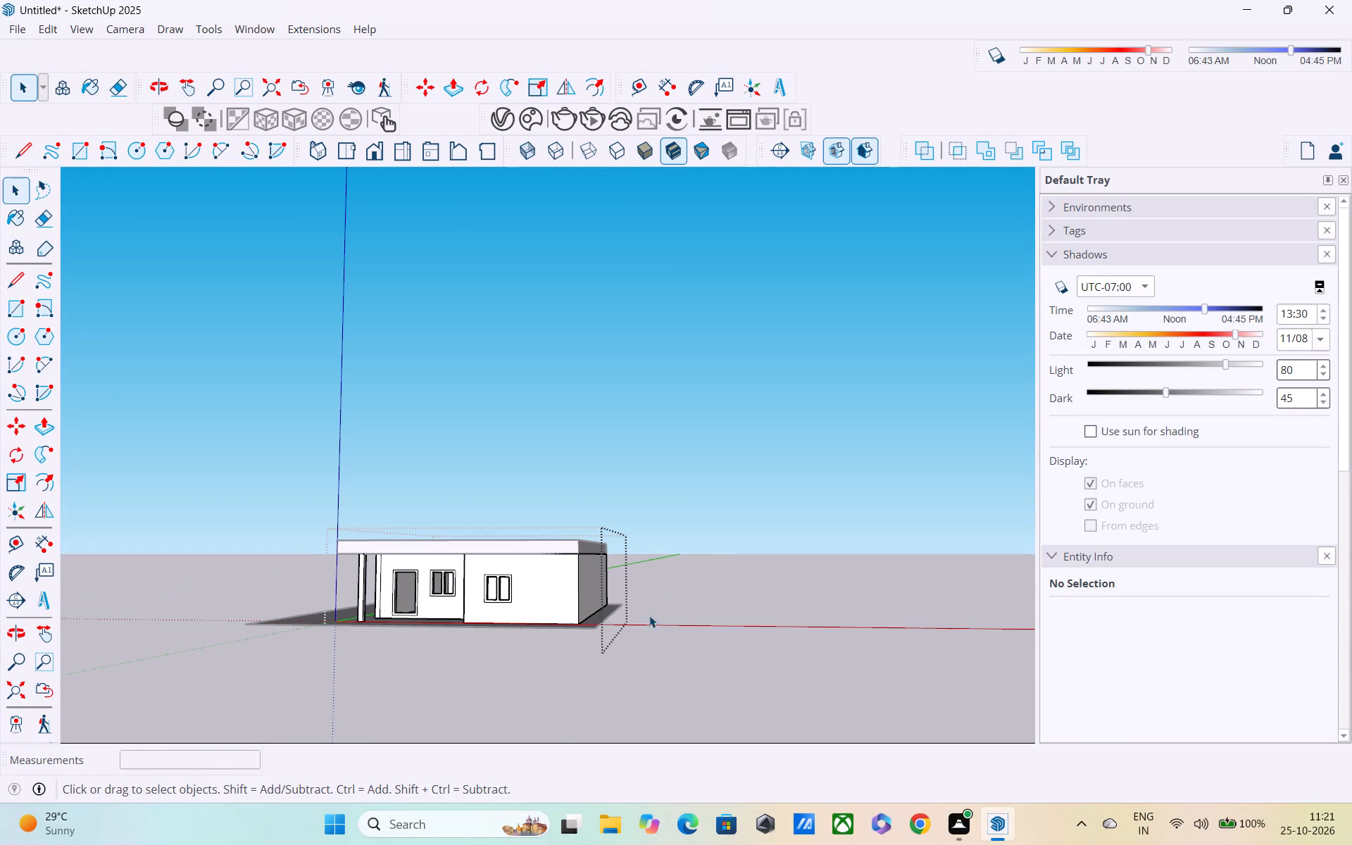
left_click(789, 478)
left_click(568, 617)
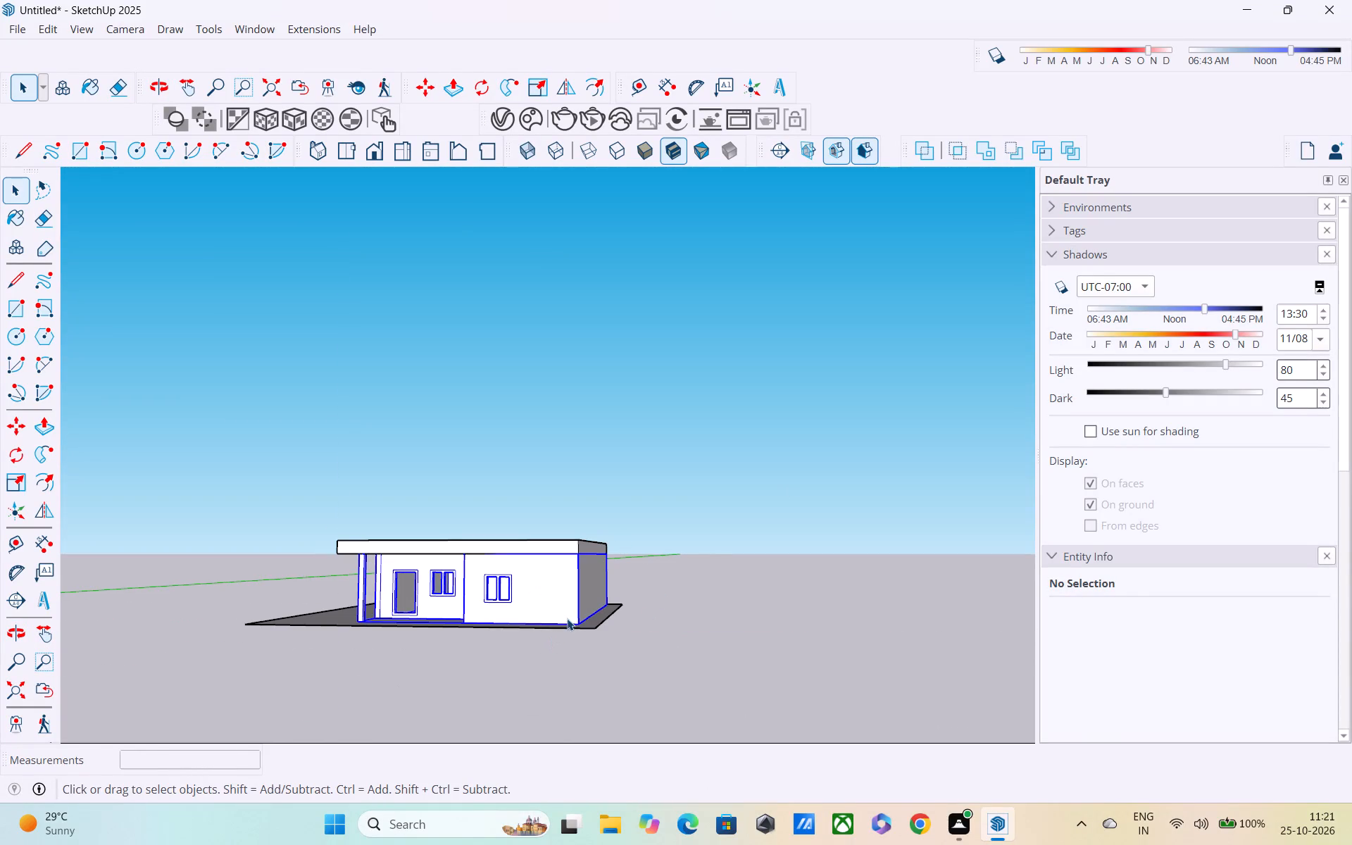
key("m")
left_click(576, 623)
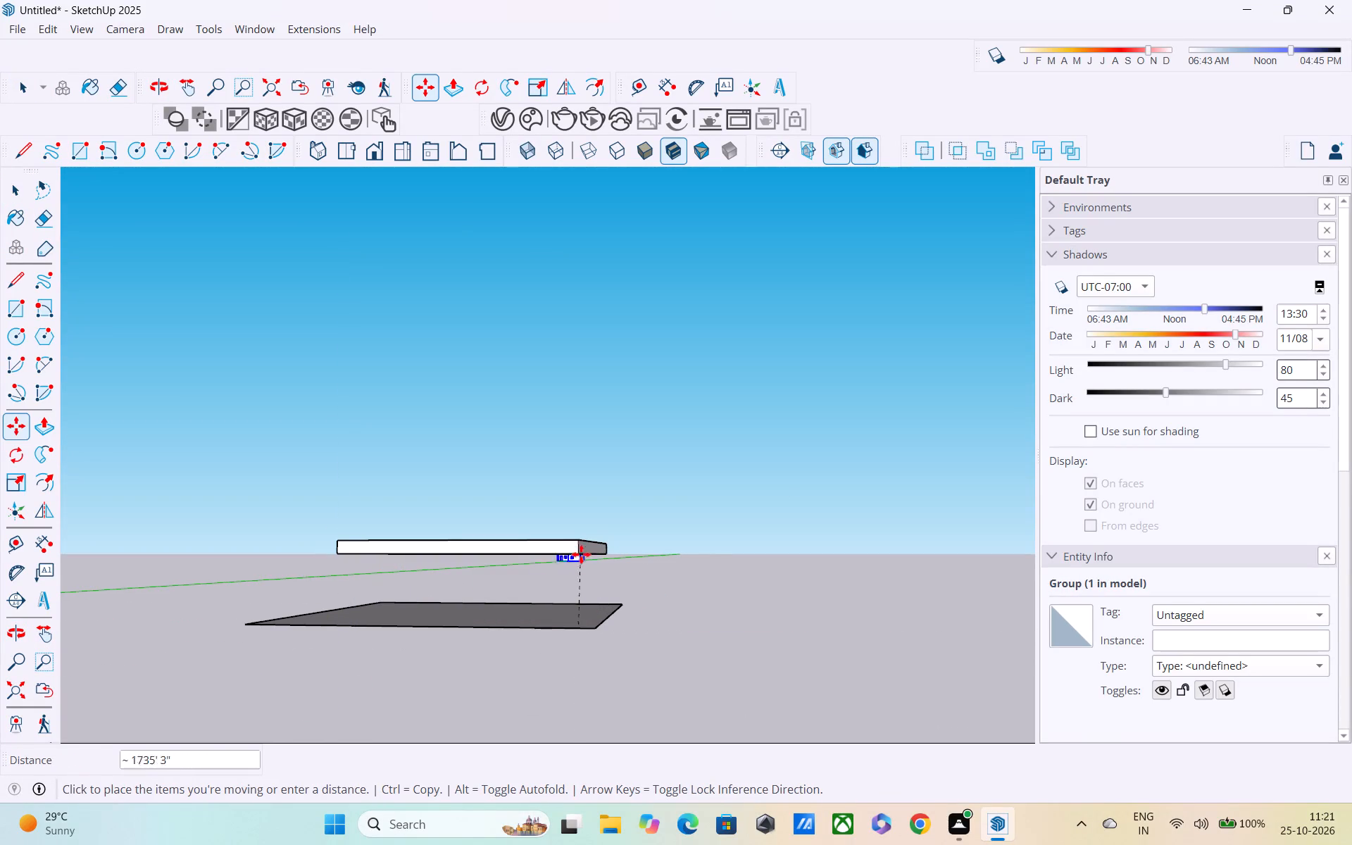
middle_click_drag(584, 549, 637, 623)
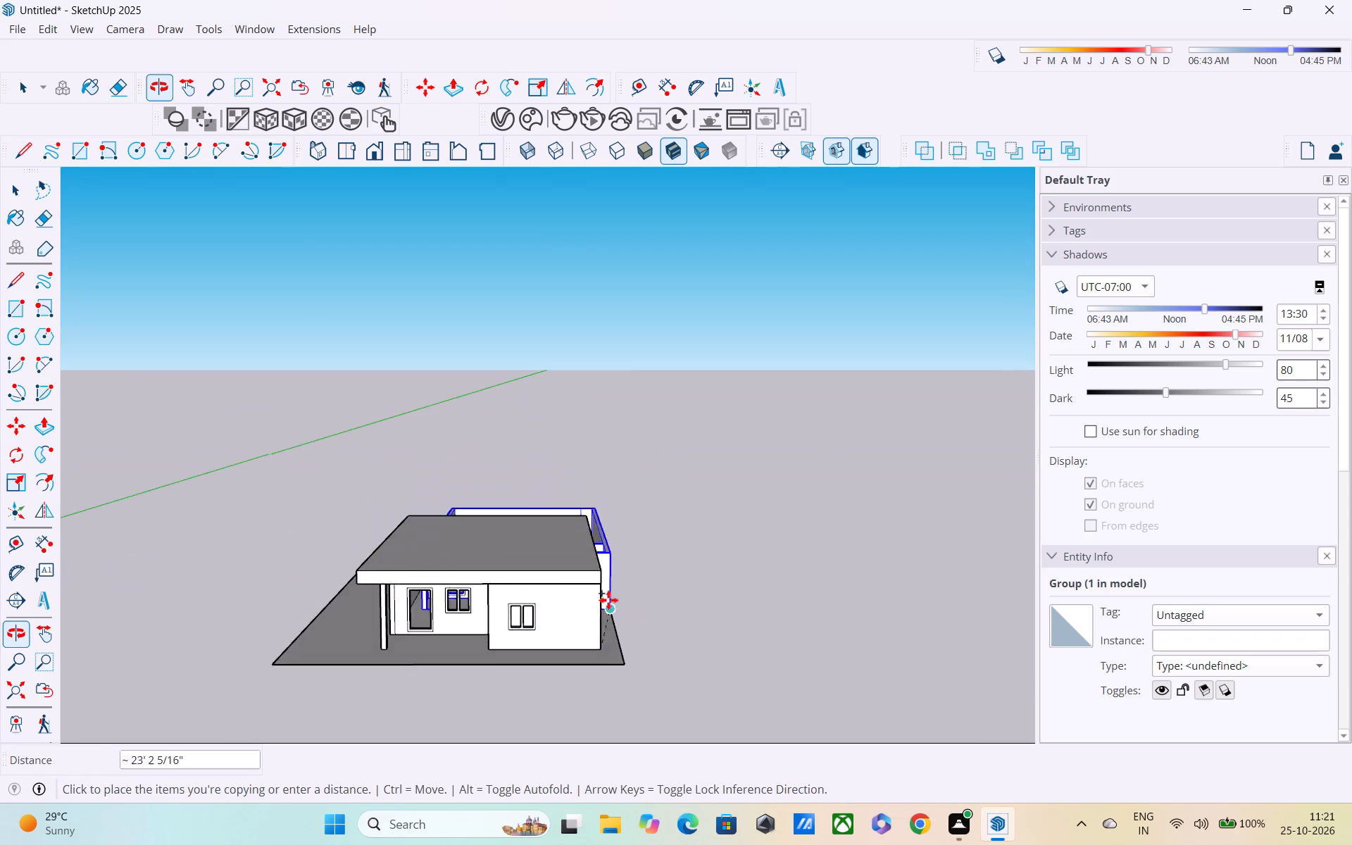
scroll(603, 593, "up", 4)
left_click(591, 552)
scroll(582, 584, "down", 4)
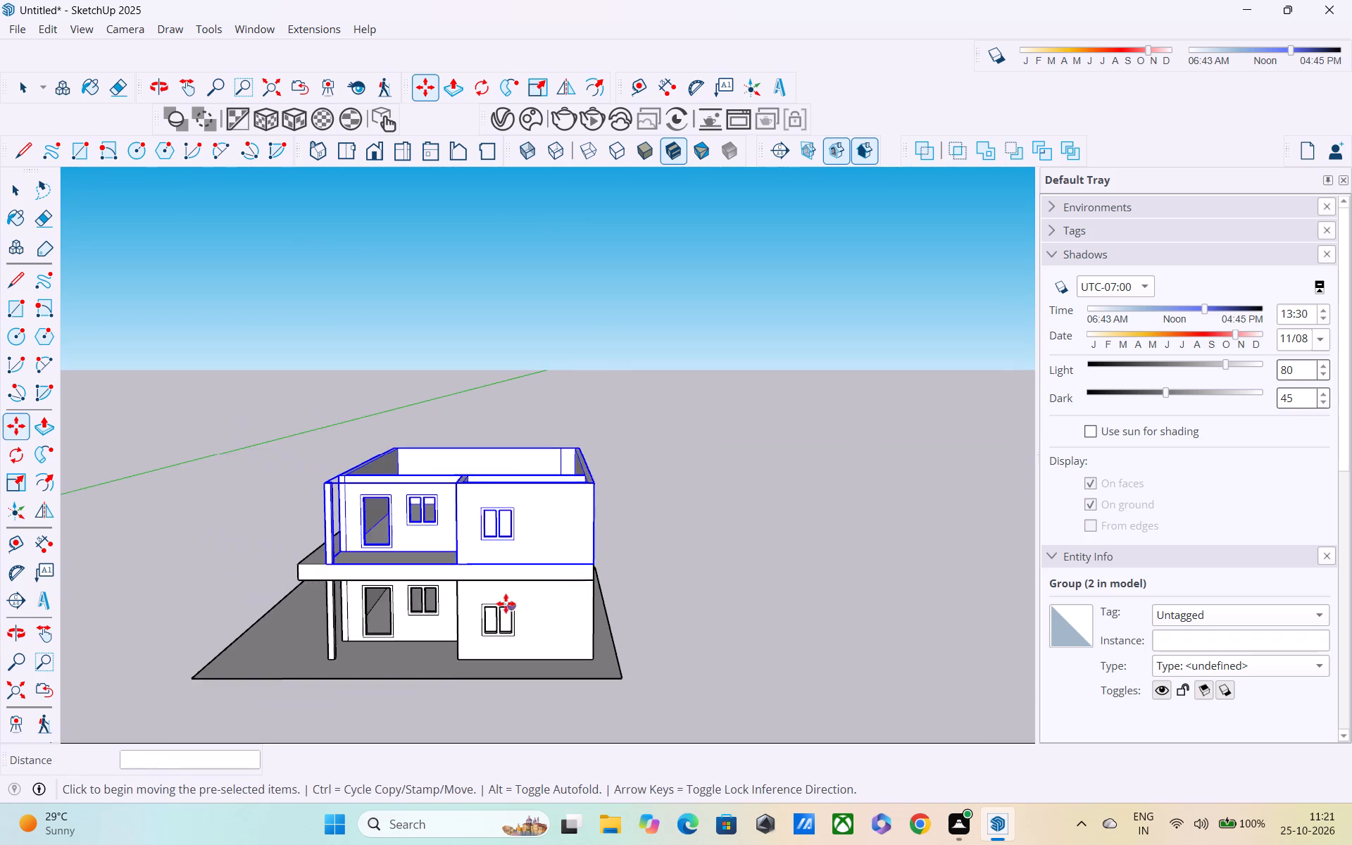
middle_click_drag(501, 603, 503, 565)
scroll(504, 565, "down", 2)
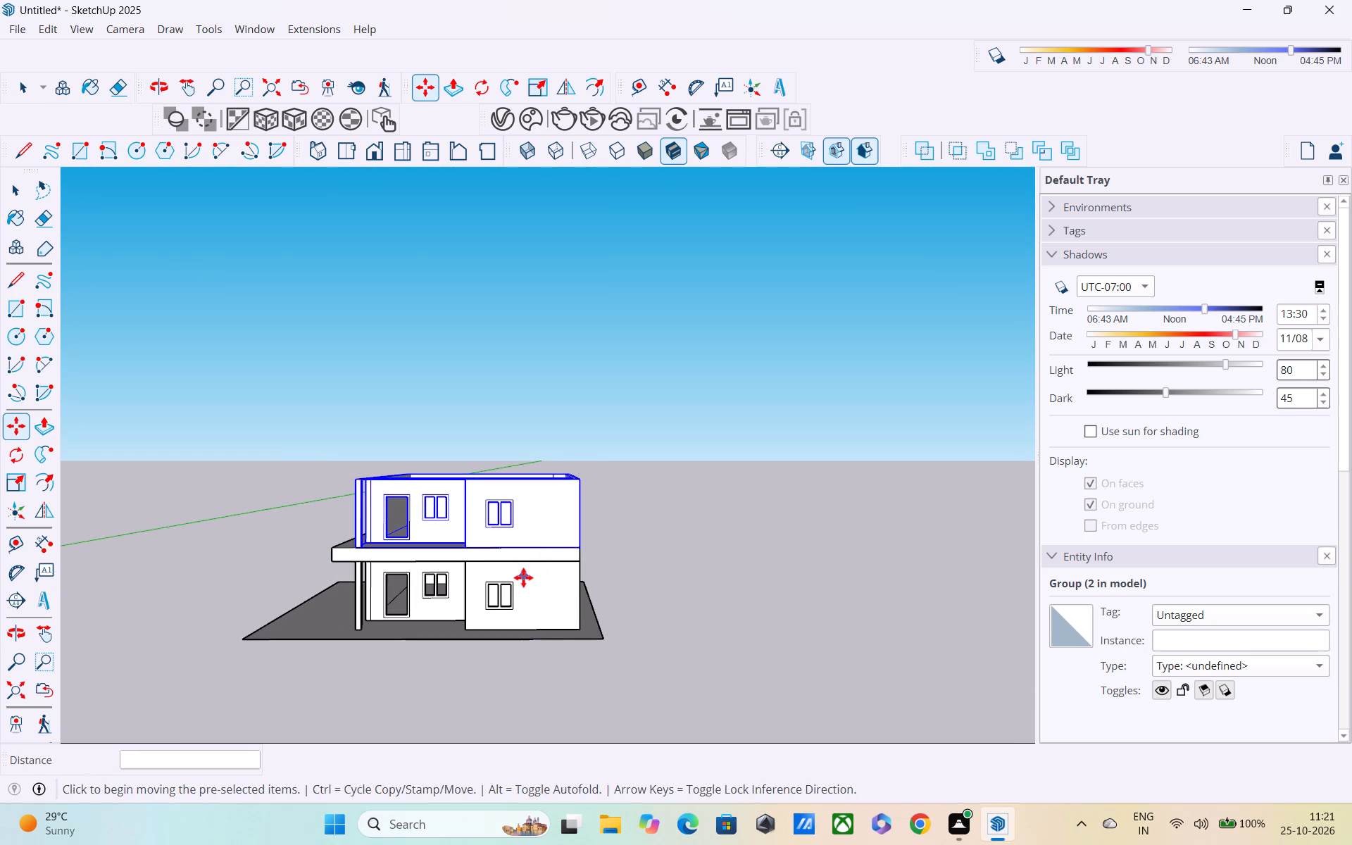
key("space")
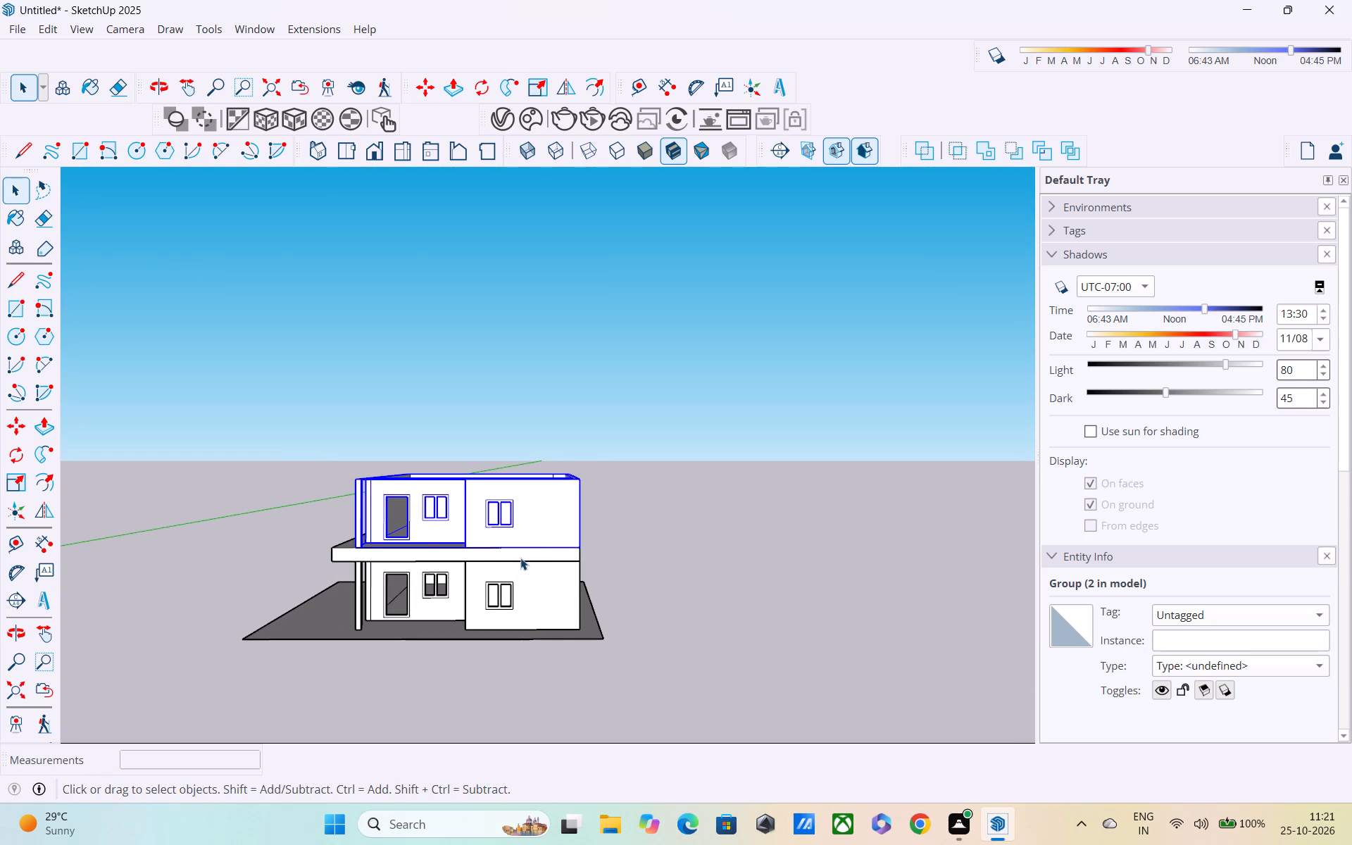
Copy the roof slab 12' straight up onto the second-storey walls.
left_click(527, 556)
key("m")
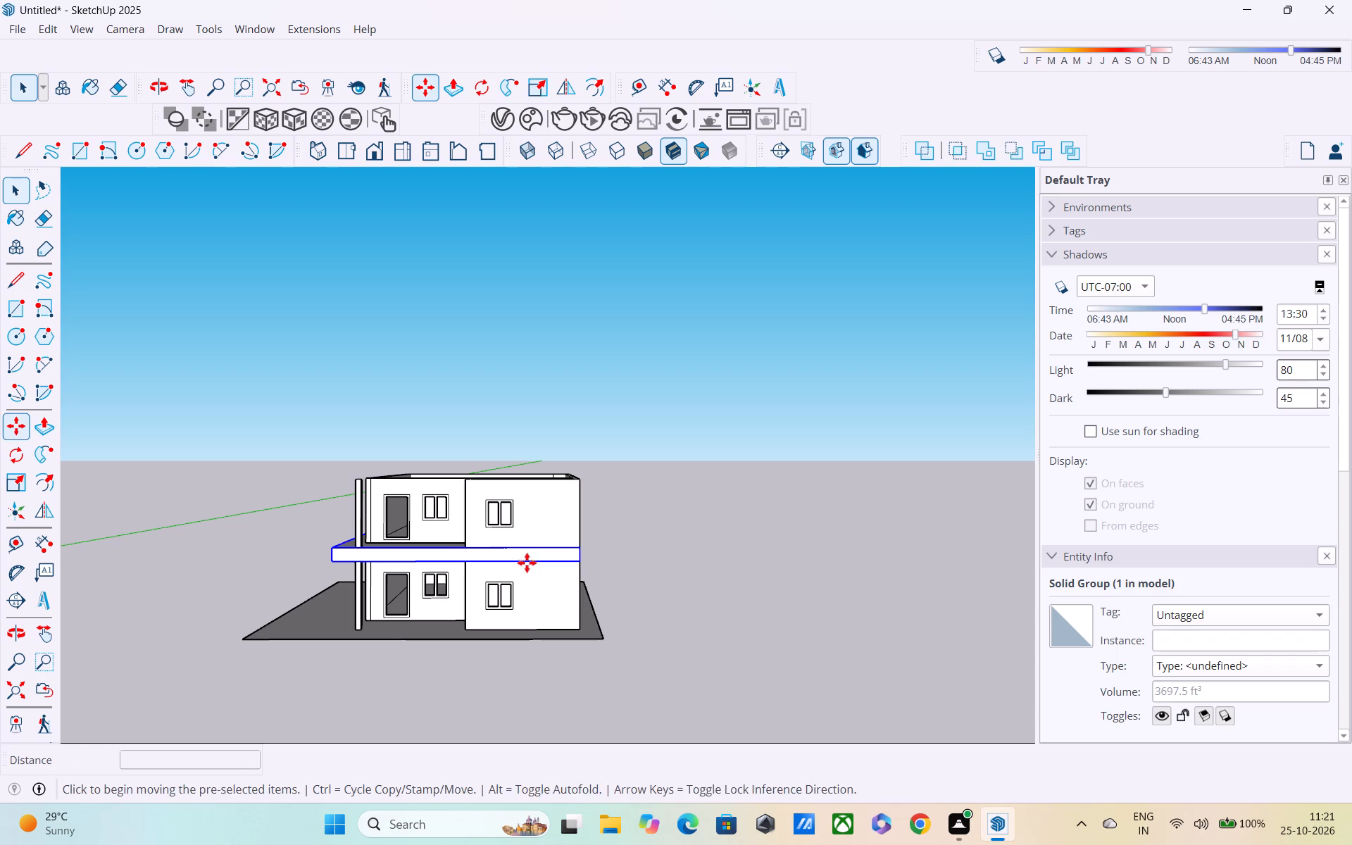
left_click(577, 561)
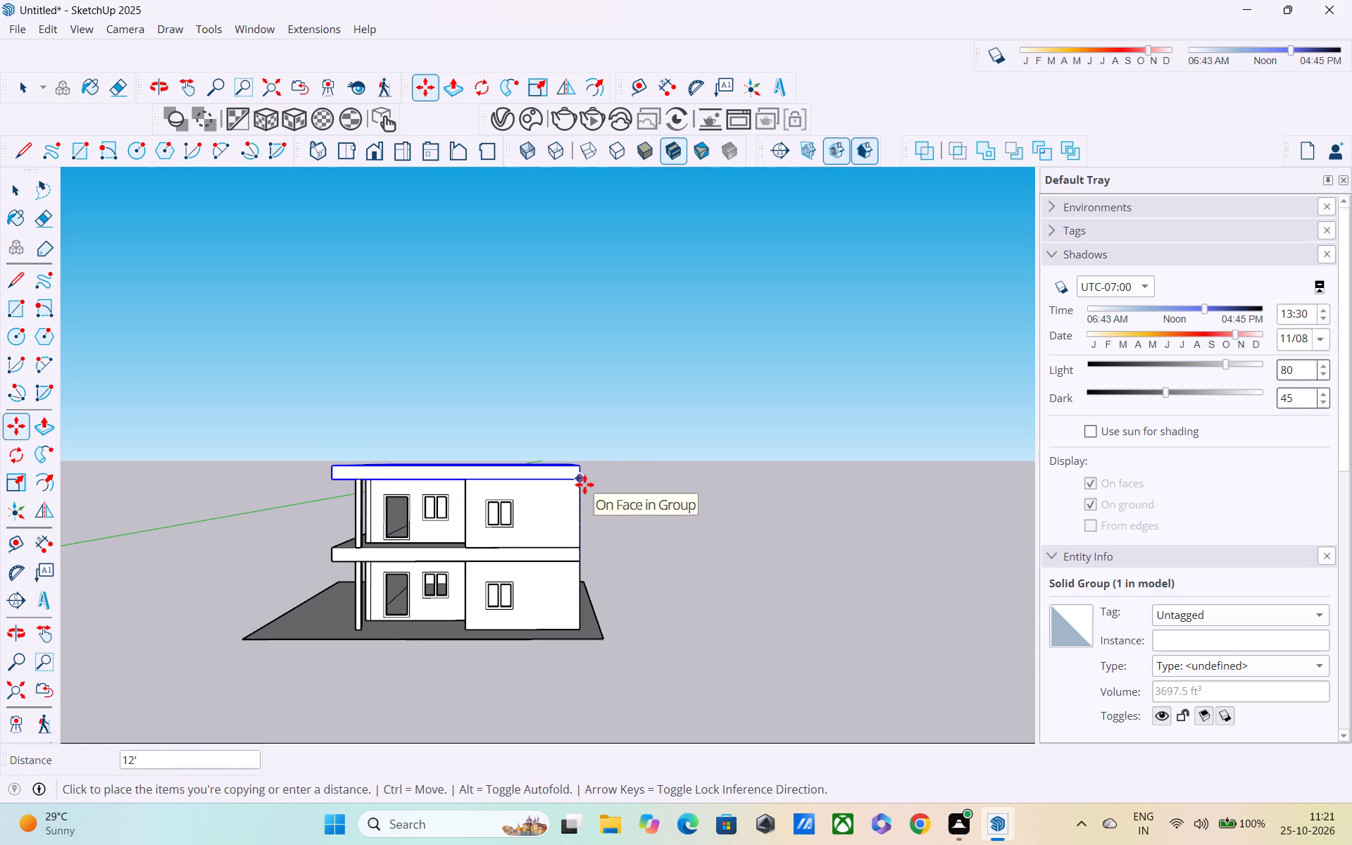
left_click(584, 484)
key("space")
Copy the second-storey wall group onto the upper slab as a third storey, then deselect it.
left_click(539, 520)
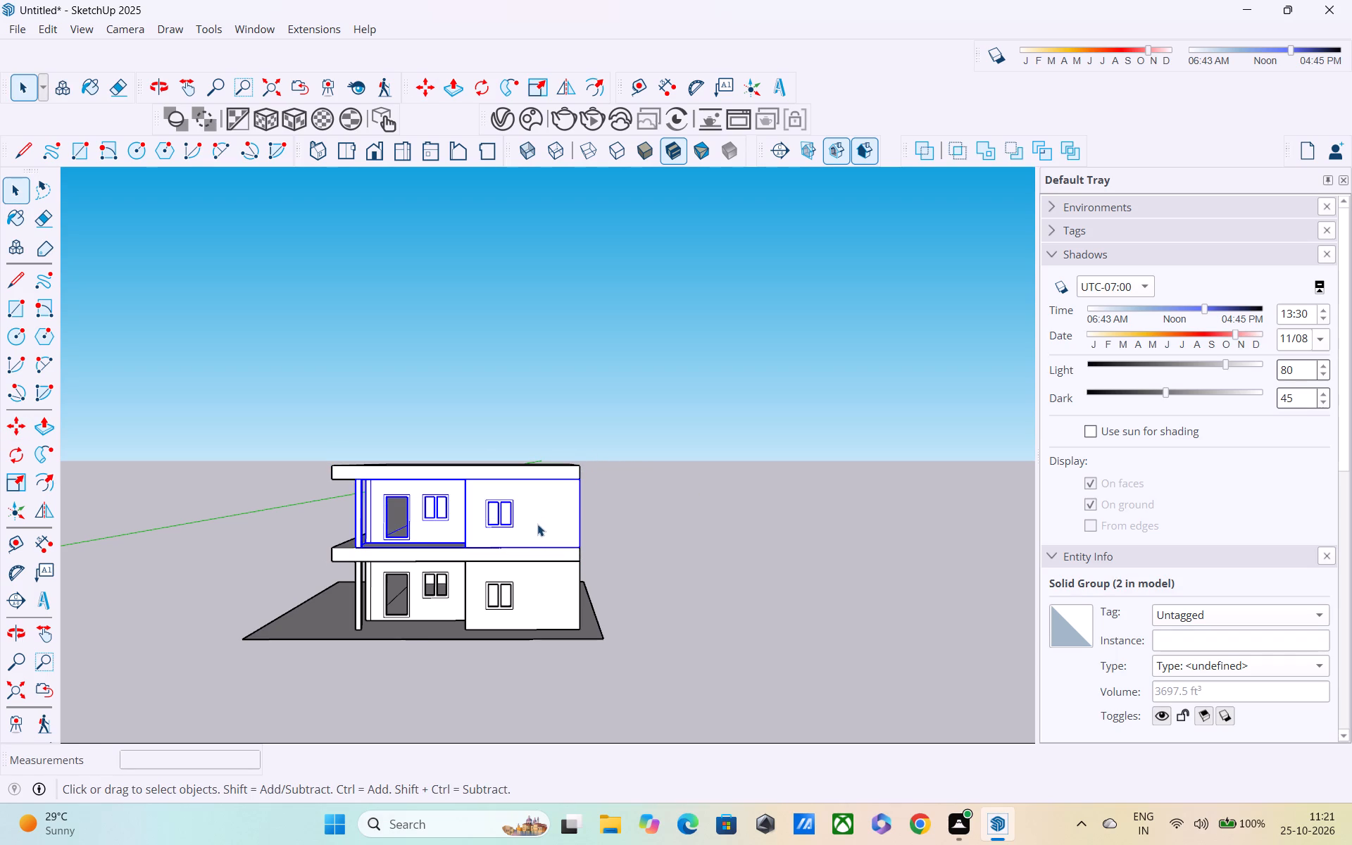
key("m")
left_click(579, 549)
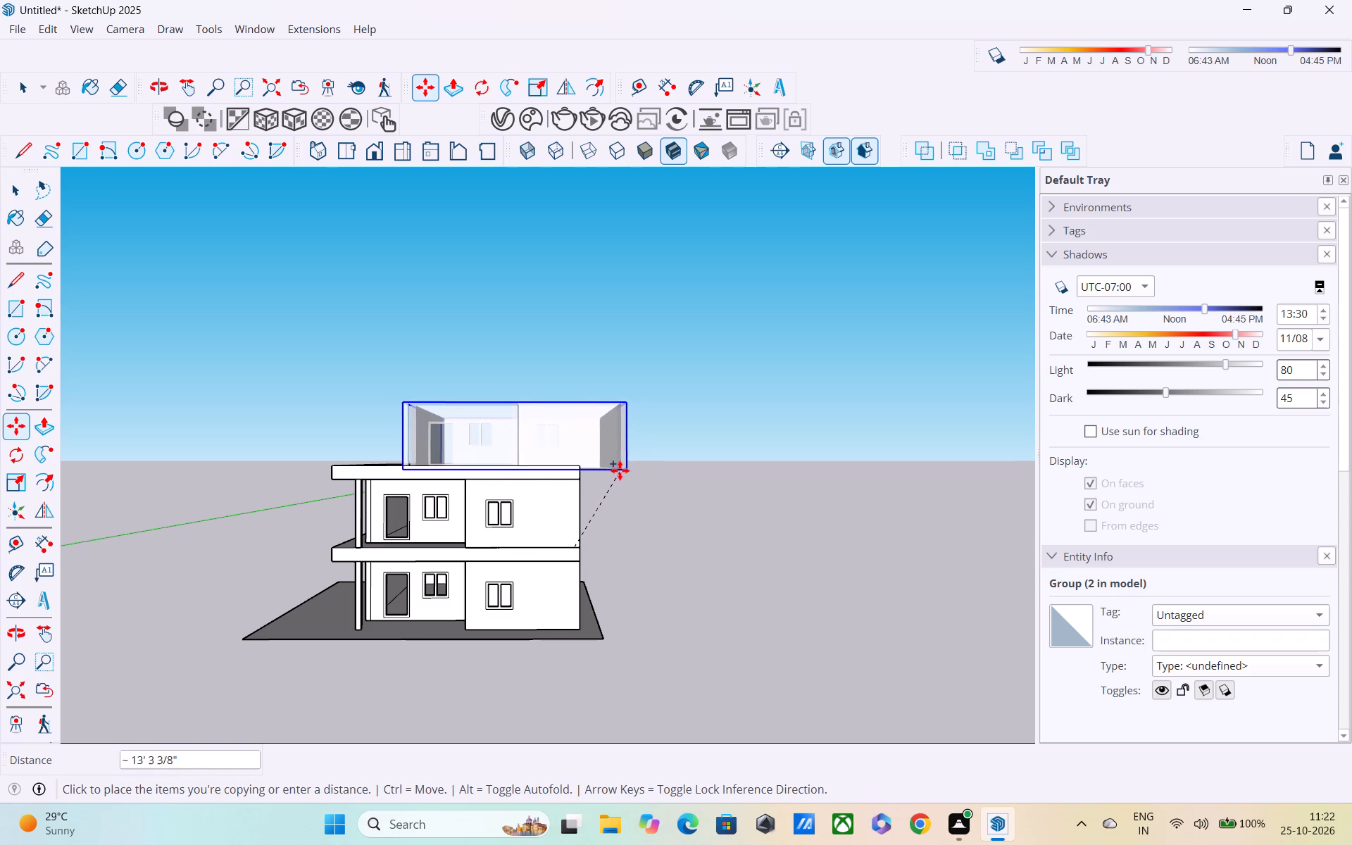
middle_click_drag(575, 494, 203, 642)
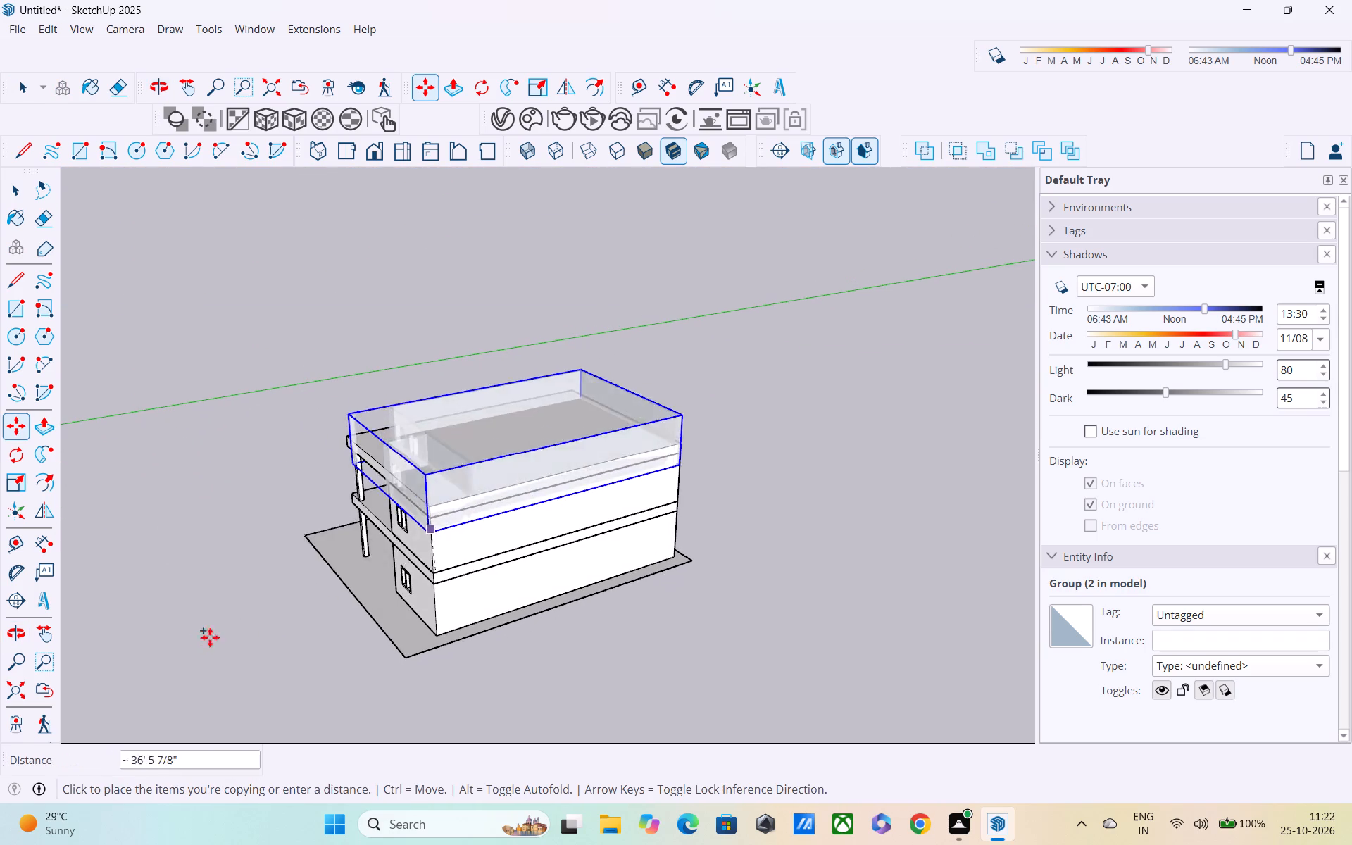
left_click(430, 503)
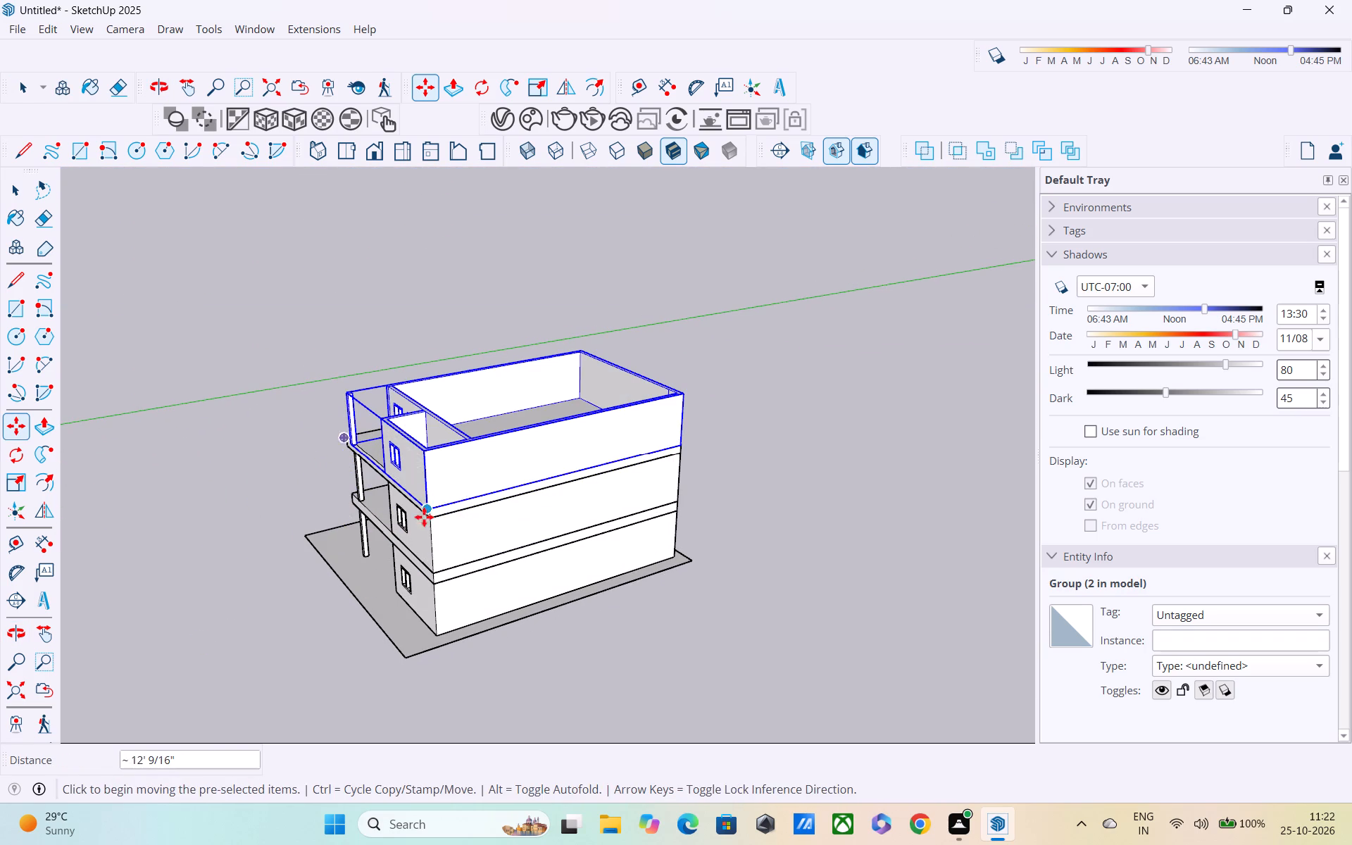
middle_click_drag(568, 573, 701, 524)
key("space")
middle_click_drag(725, 461, 808, 413)
left_click(789, 444)
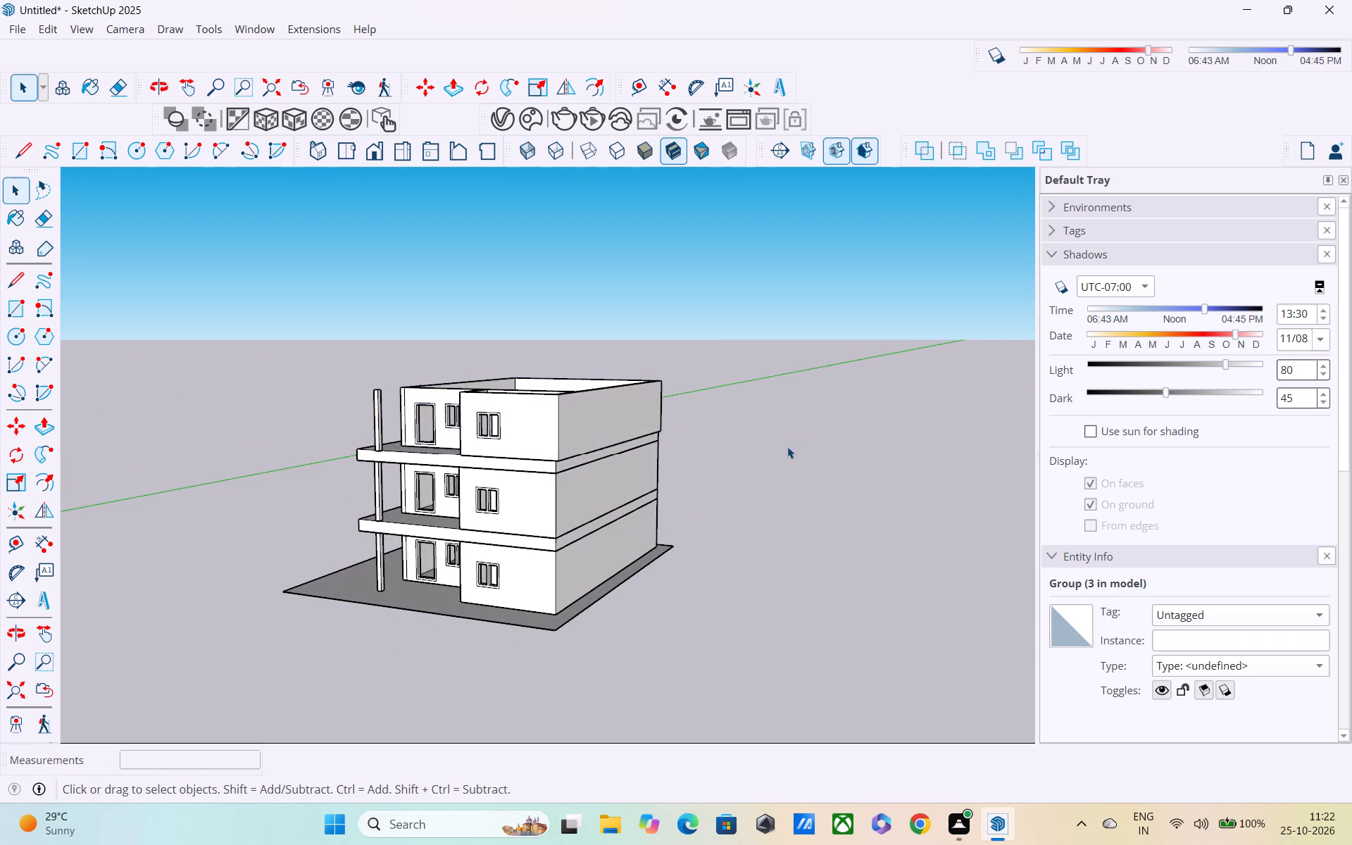
Move the third-storey wall group to bring its lower front outer corner to the upper slab's top corner.
middle_click_drag(551, 558, 721, 558)
scroll(593, 549, "up", 2)
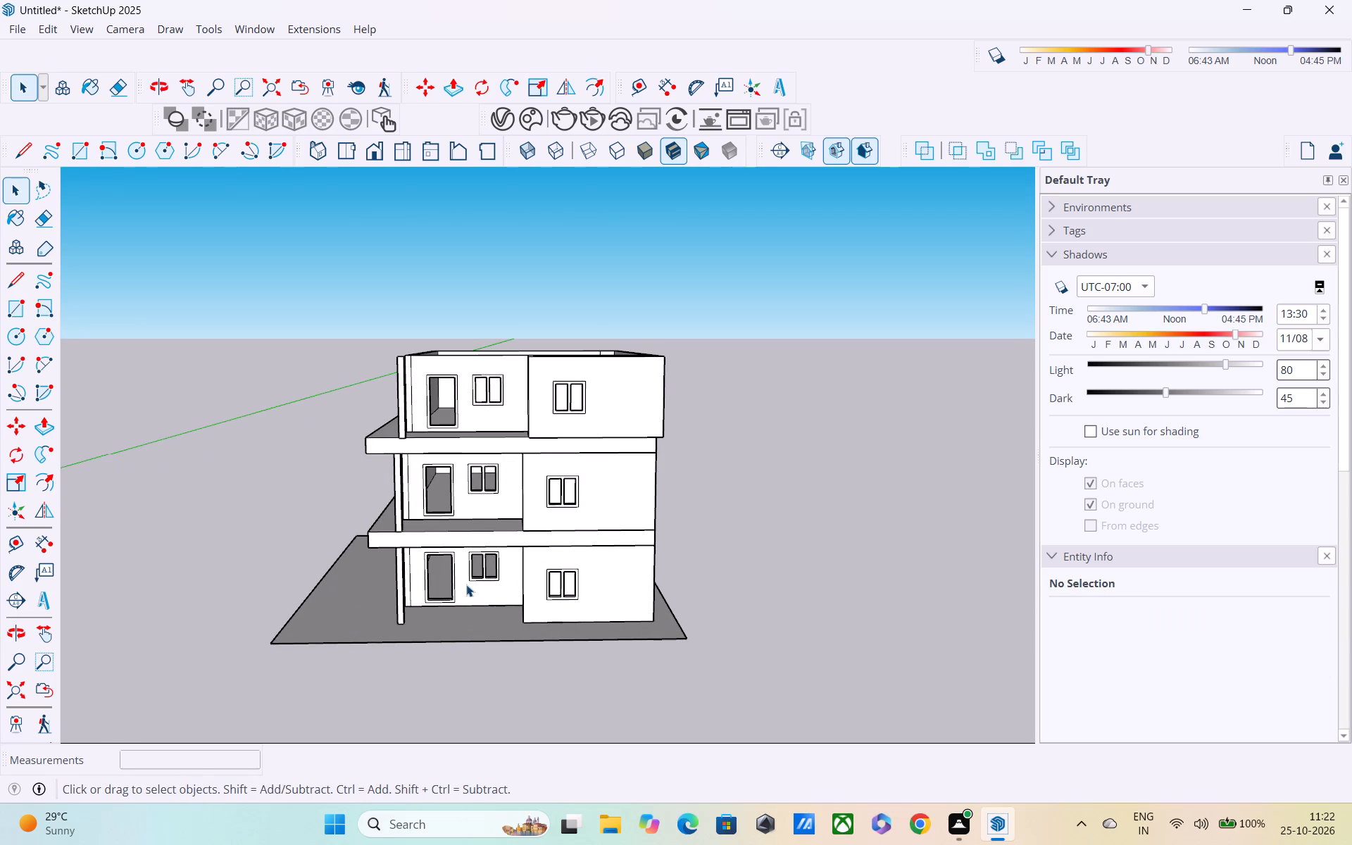
middle_click_drag(496, 445, 467, 440)
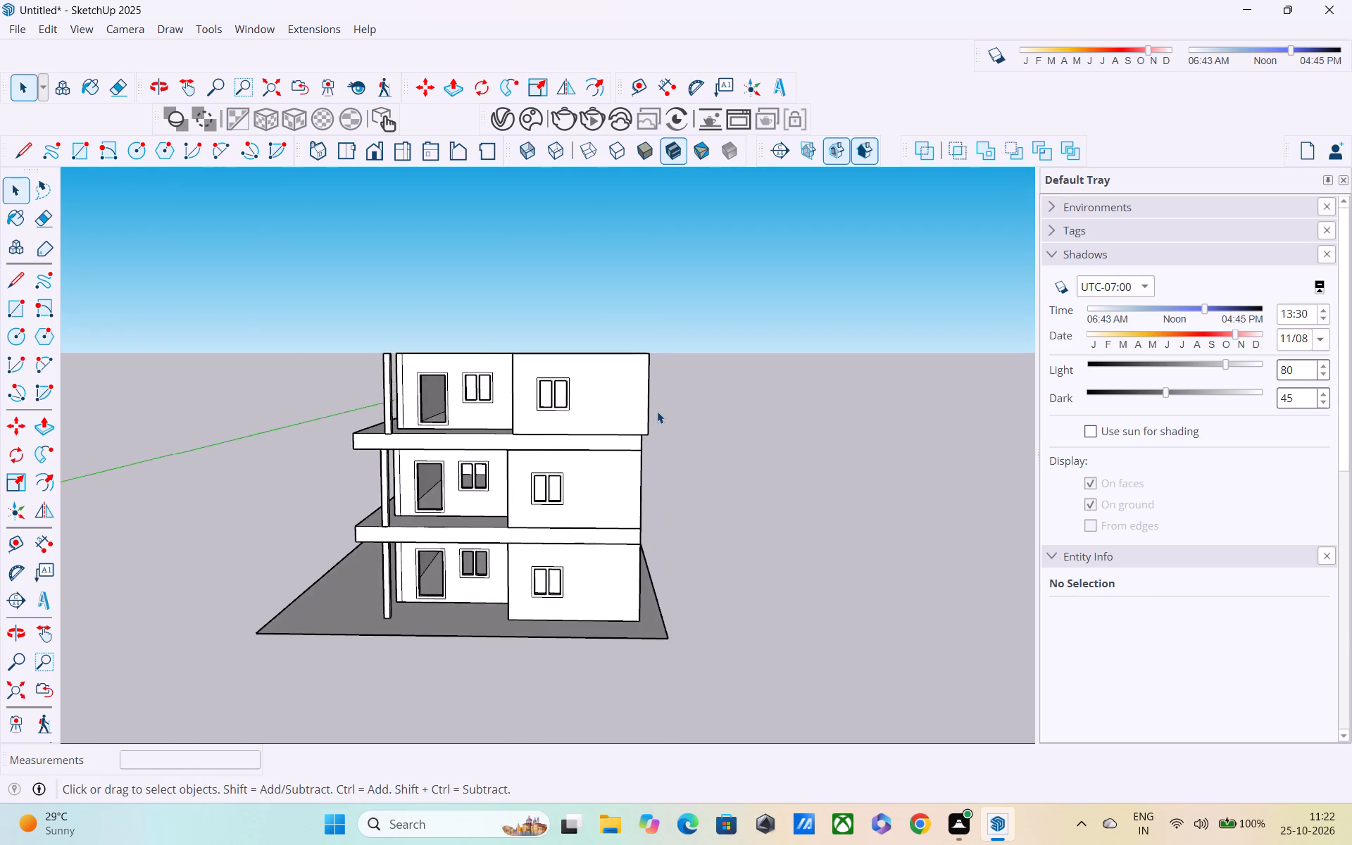
scroll(657, 411, "up", 3)
middle_click_drag(646, 411, 341, 411)
scroll(342, 434, "up", 4)
left_click(341, 434)
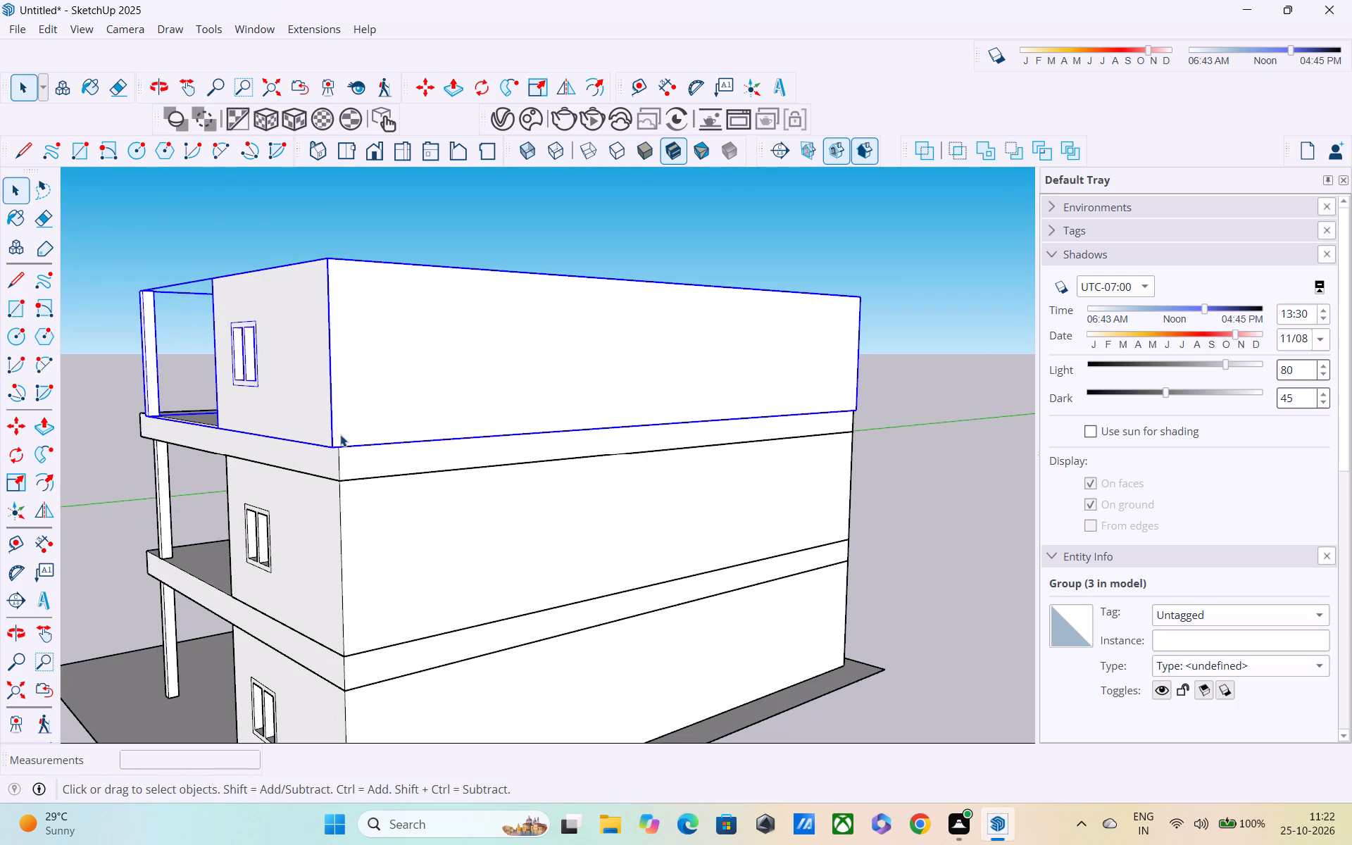
key("m")
scroll(349, 446, "up", 7)
left_click(328, 448)
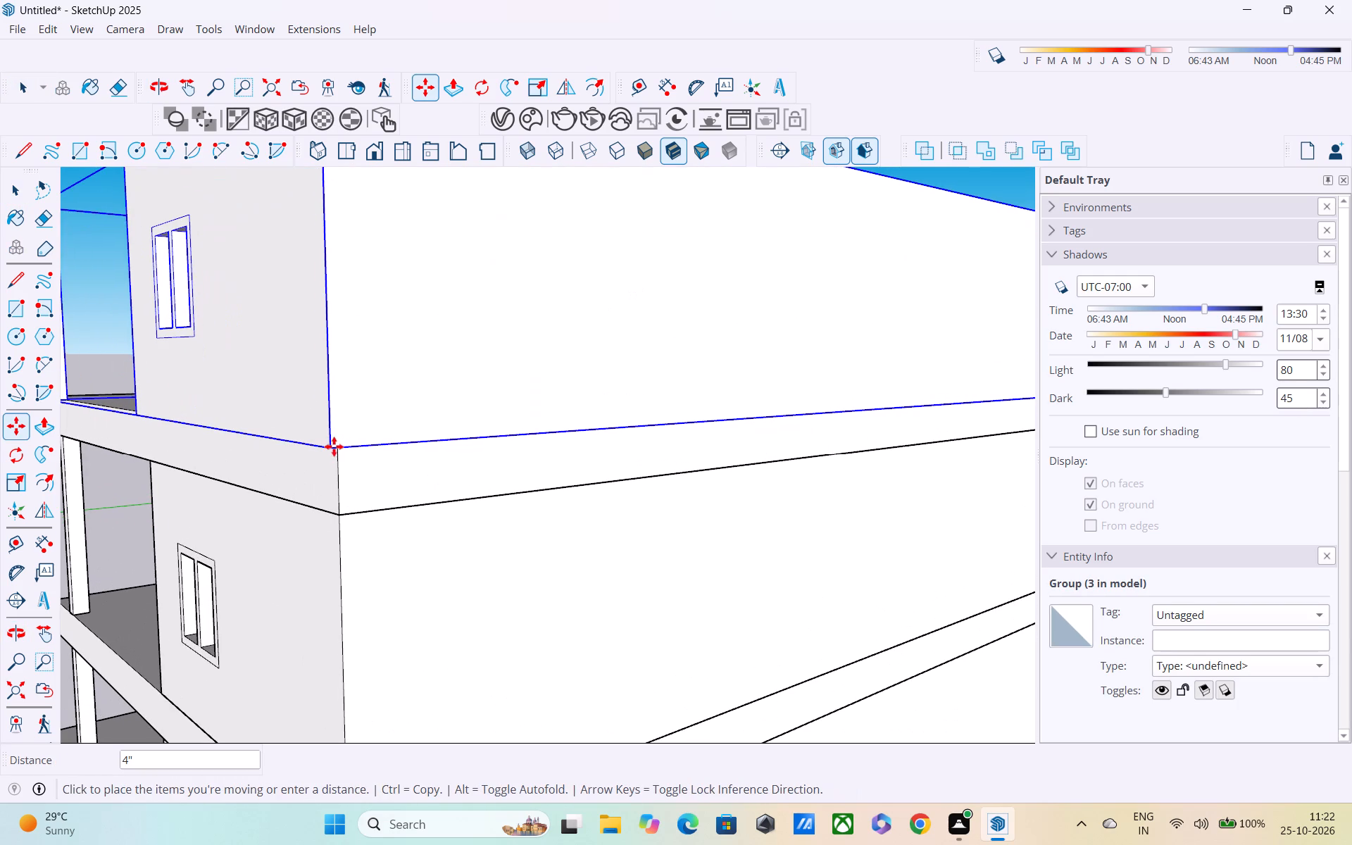
left_click(342, 448)
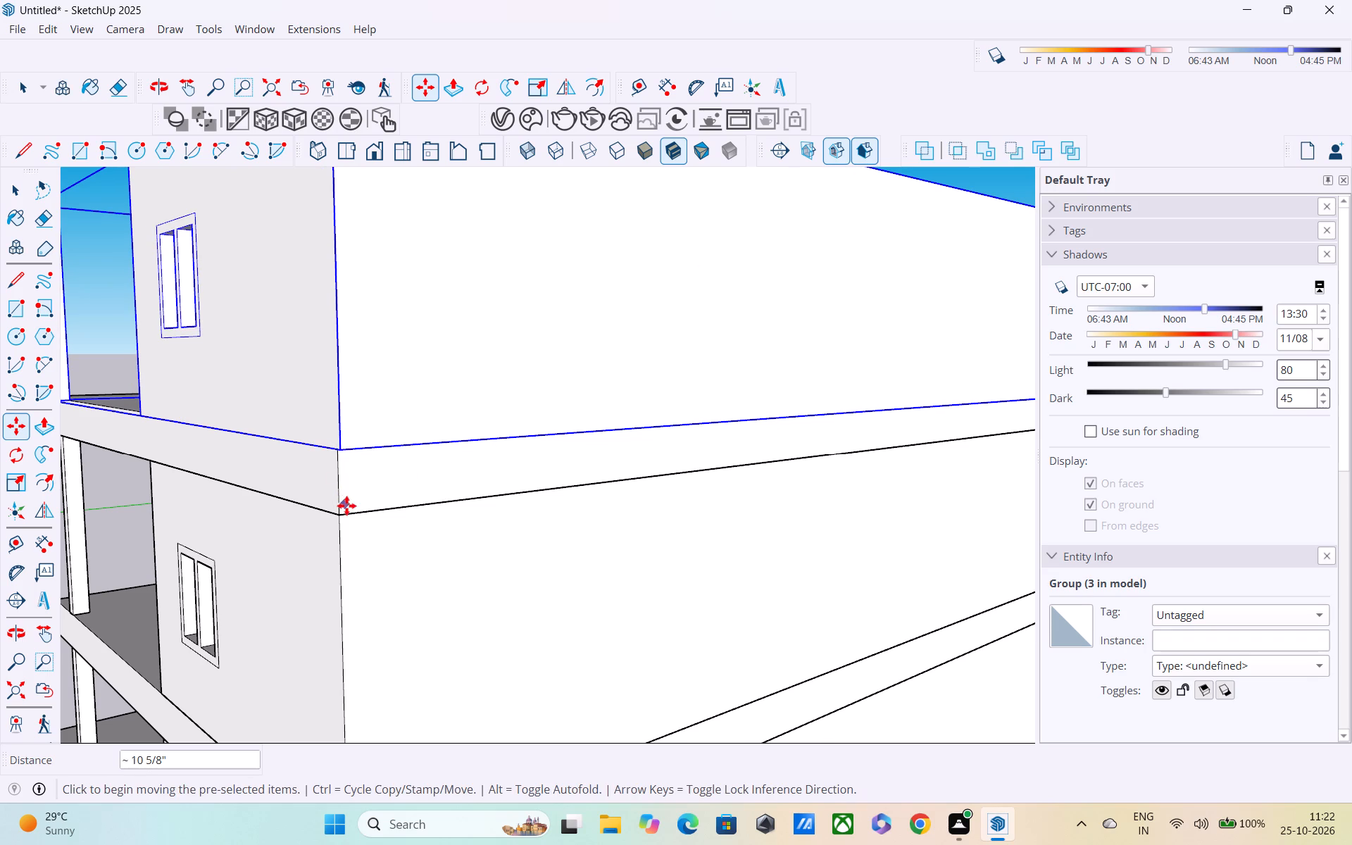
Realign the third-storey wall group by moving its lower front outer corner again onto the upper slab's top outer corner.
scroll(344, 434, "up", 3)
middle_click_drag(348, 438, 521, 461)
scroll(339, 503, "up", 4)
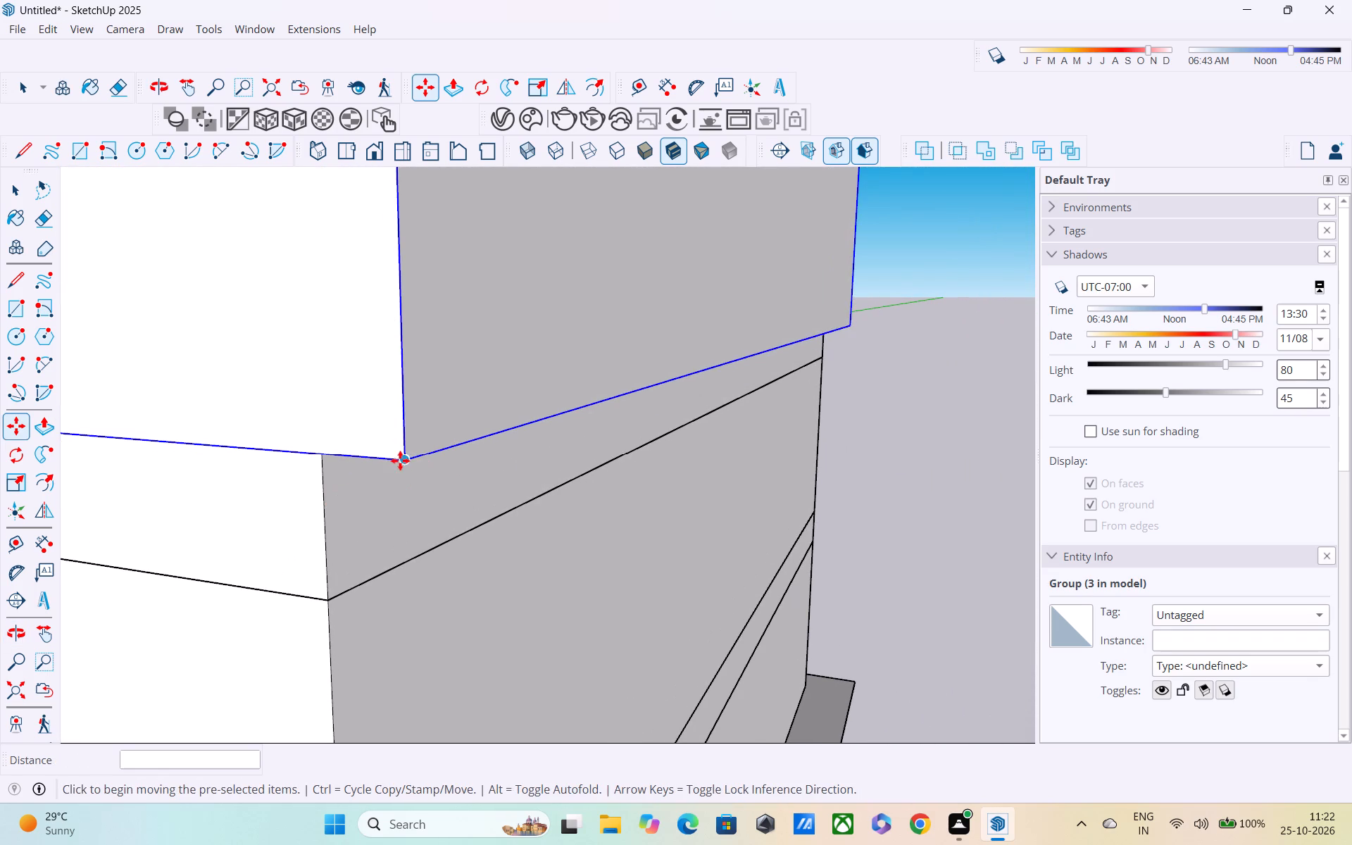
left_click(400, 461)
scroll(318, 456, "up", 1)
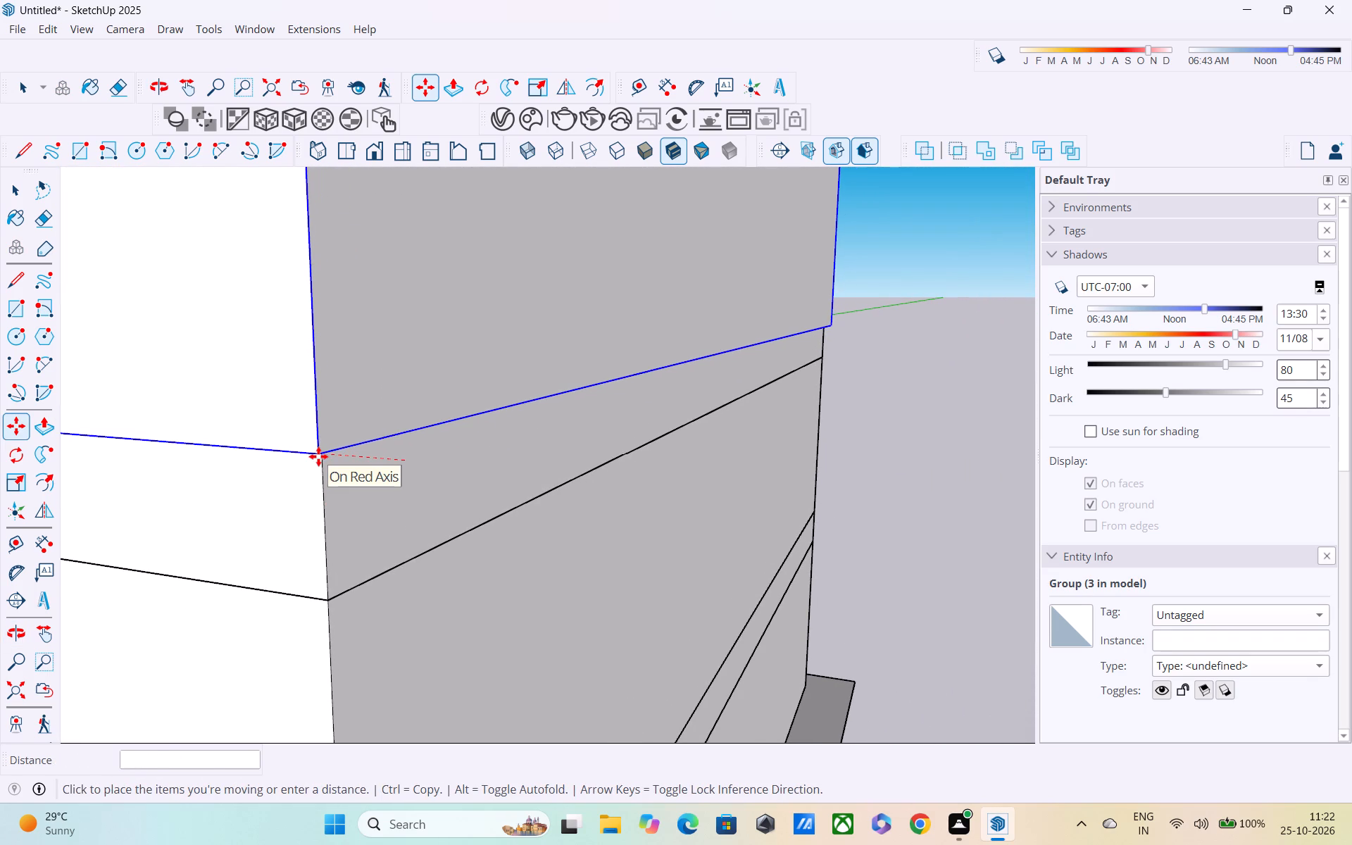
scroll(318, 456, "up", 2)
middle_click_drag(322, 452, 94, 457)
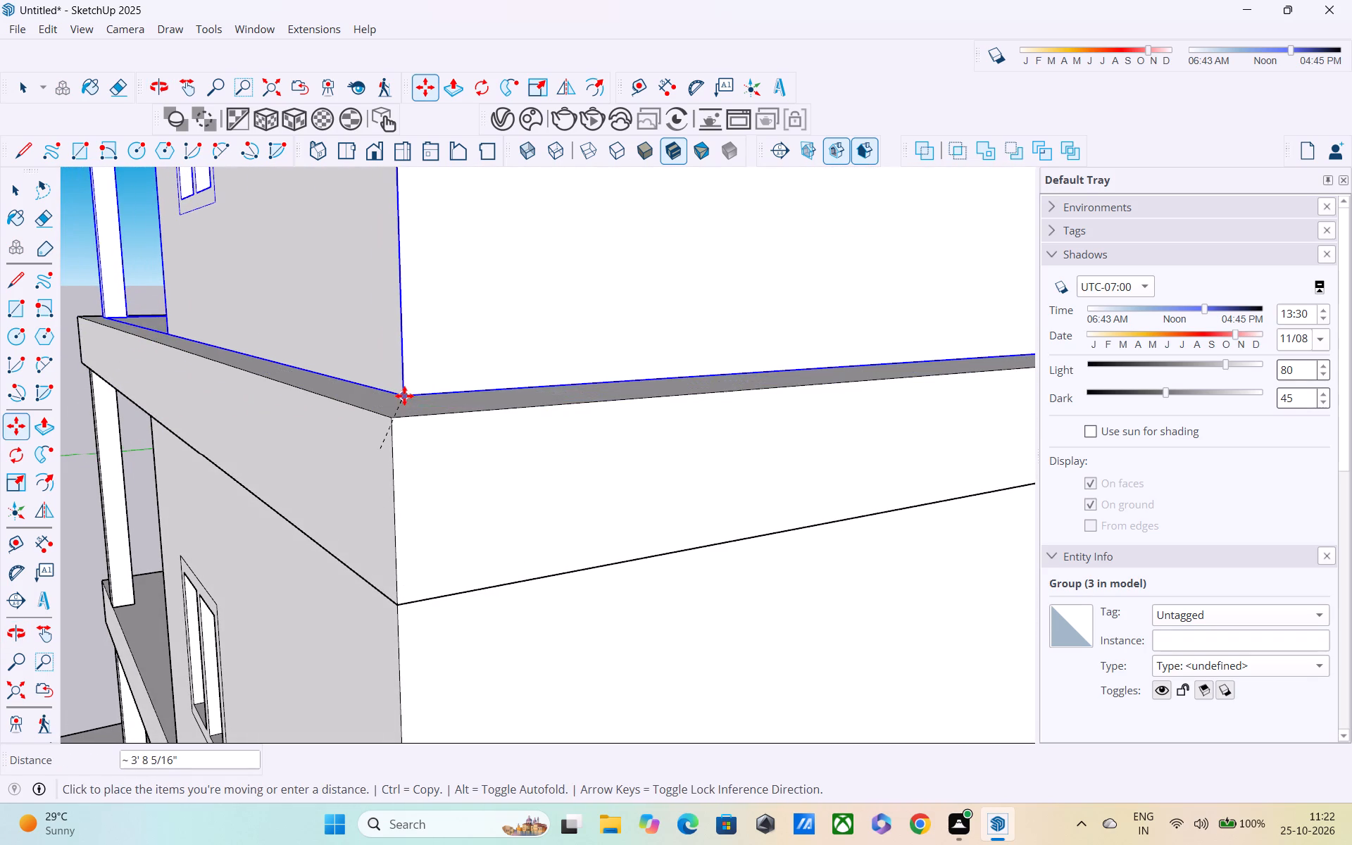
middle_click_drag(401, 401, 32, 470)
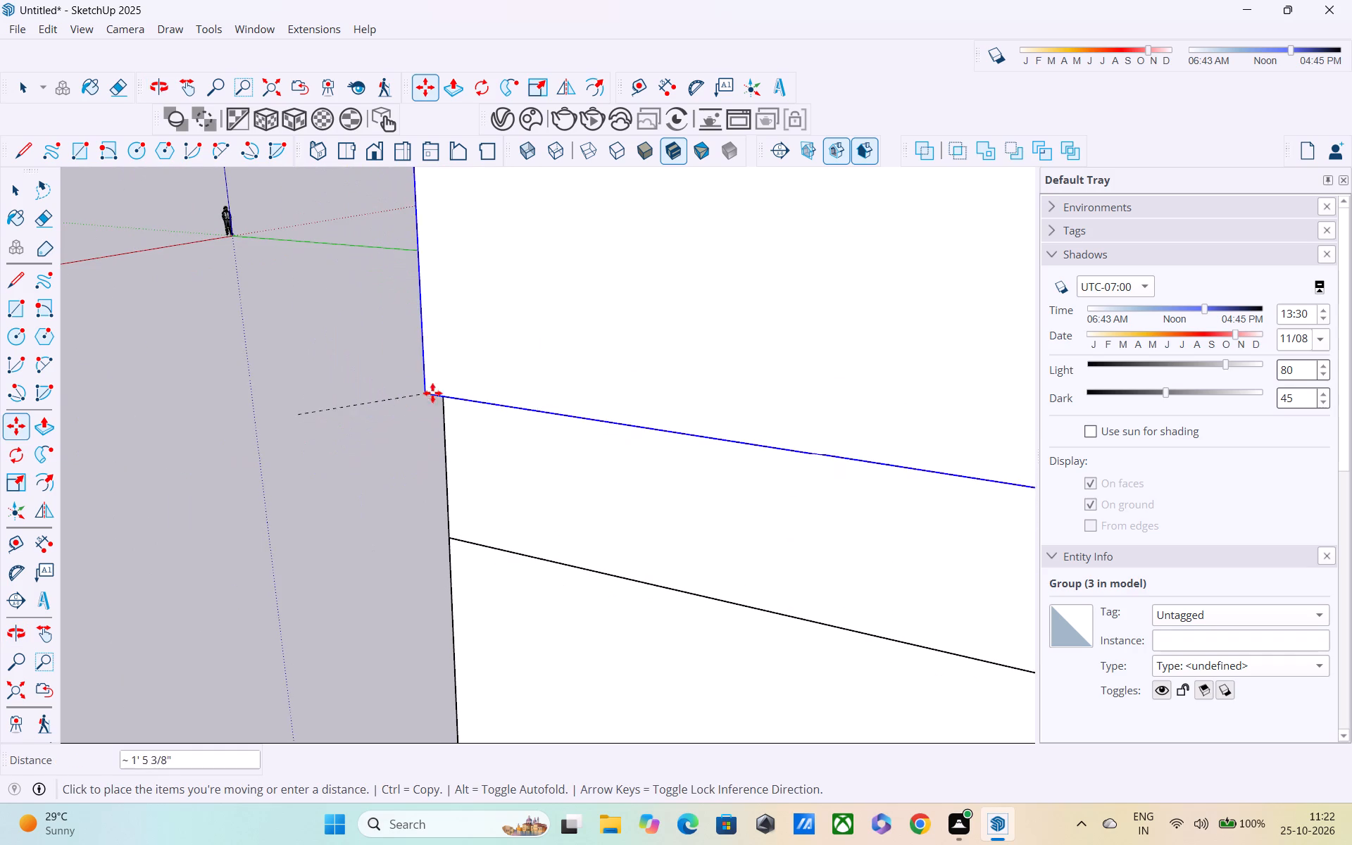
left_click(448, 383)
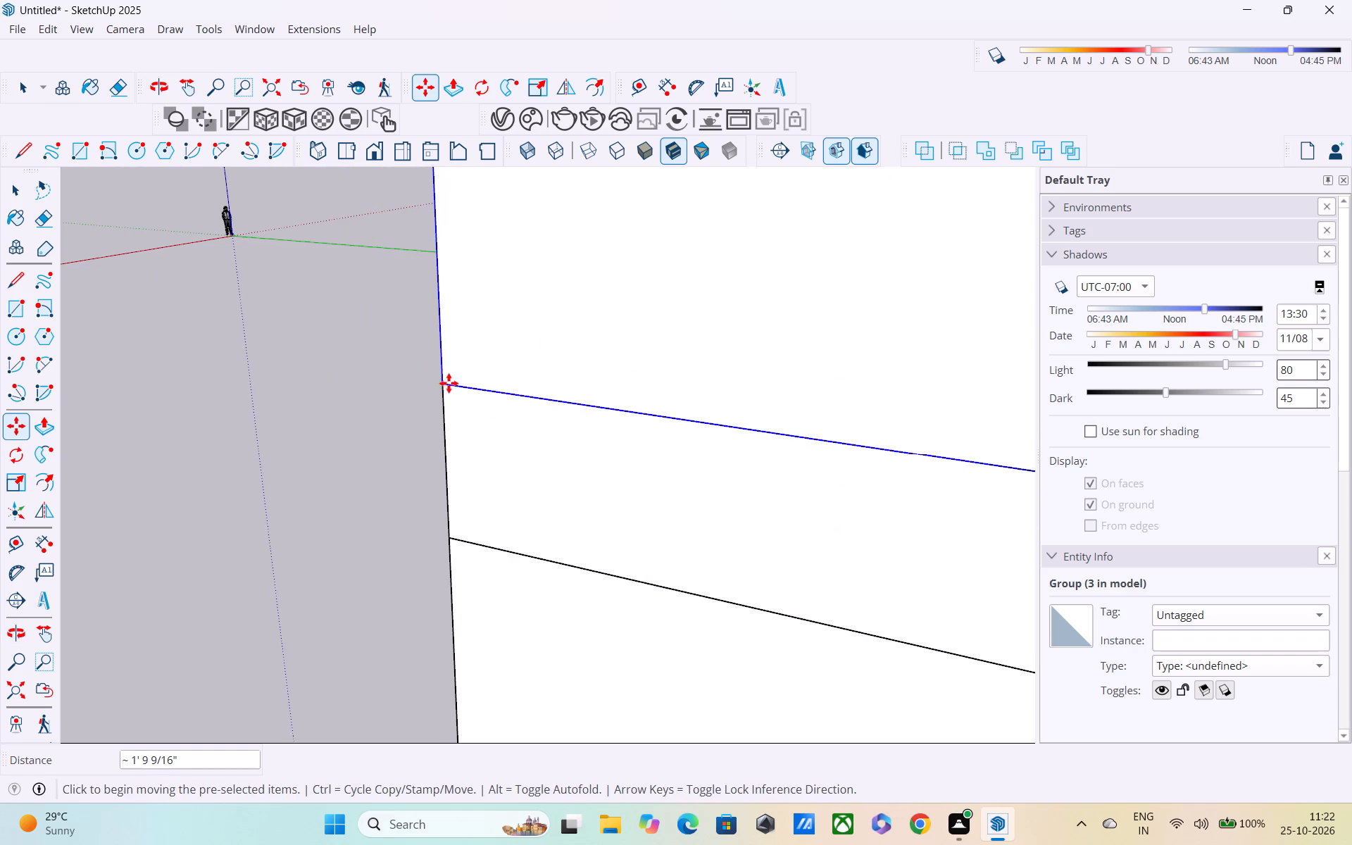
Examine the alignment of the third-storey walls with the slab from the side, back and front, then deselect them.
scroll(454, 415, "down", 14)
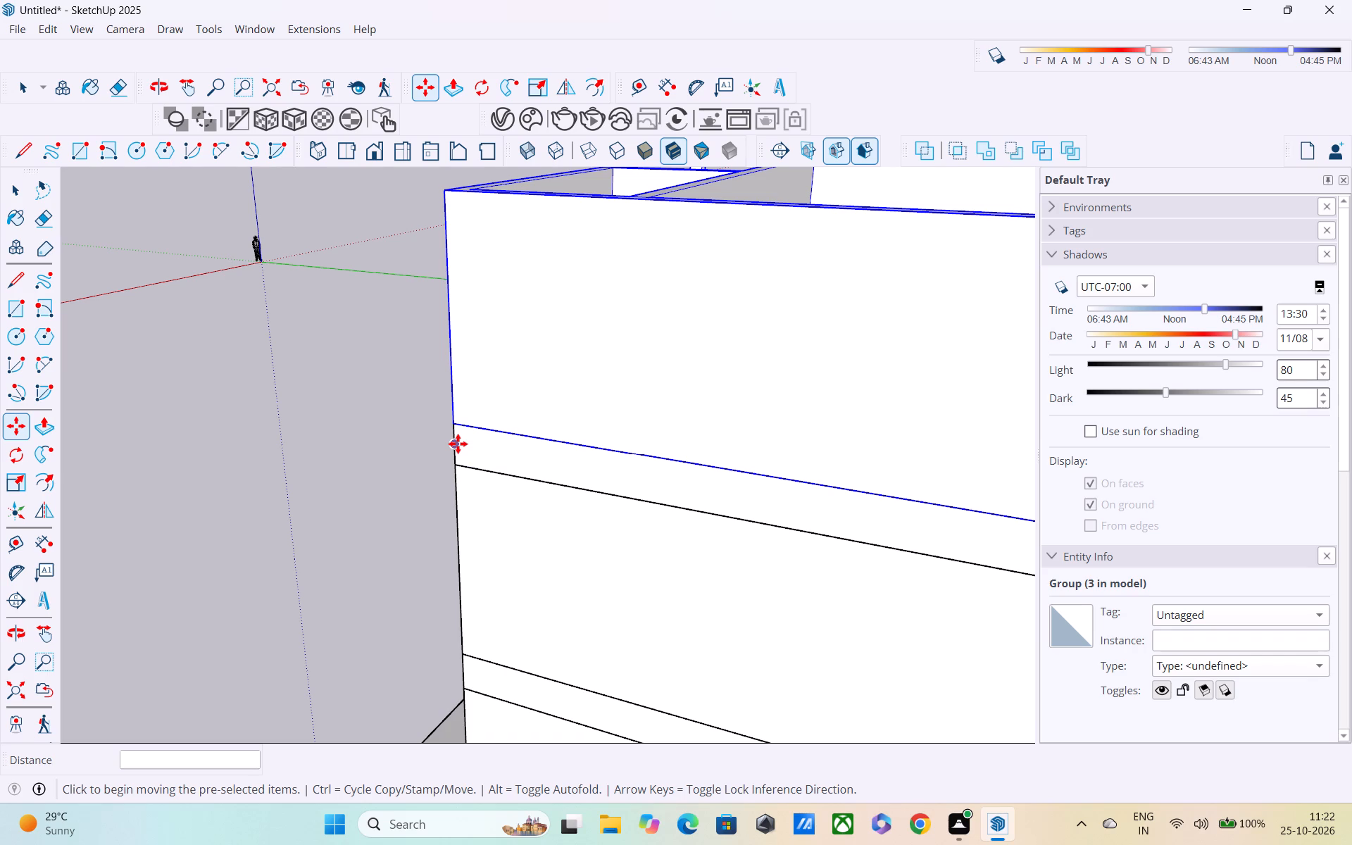
scroll(371, 462, "up", 1)
scroll(371, 458, "down", 9)
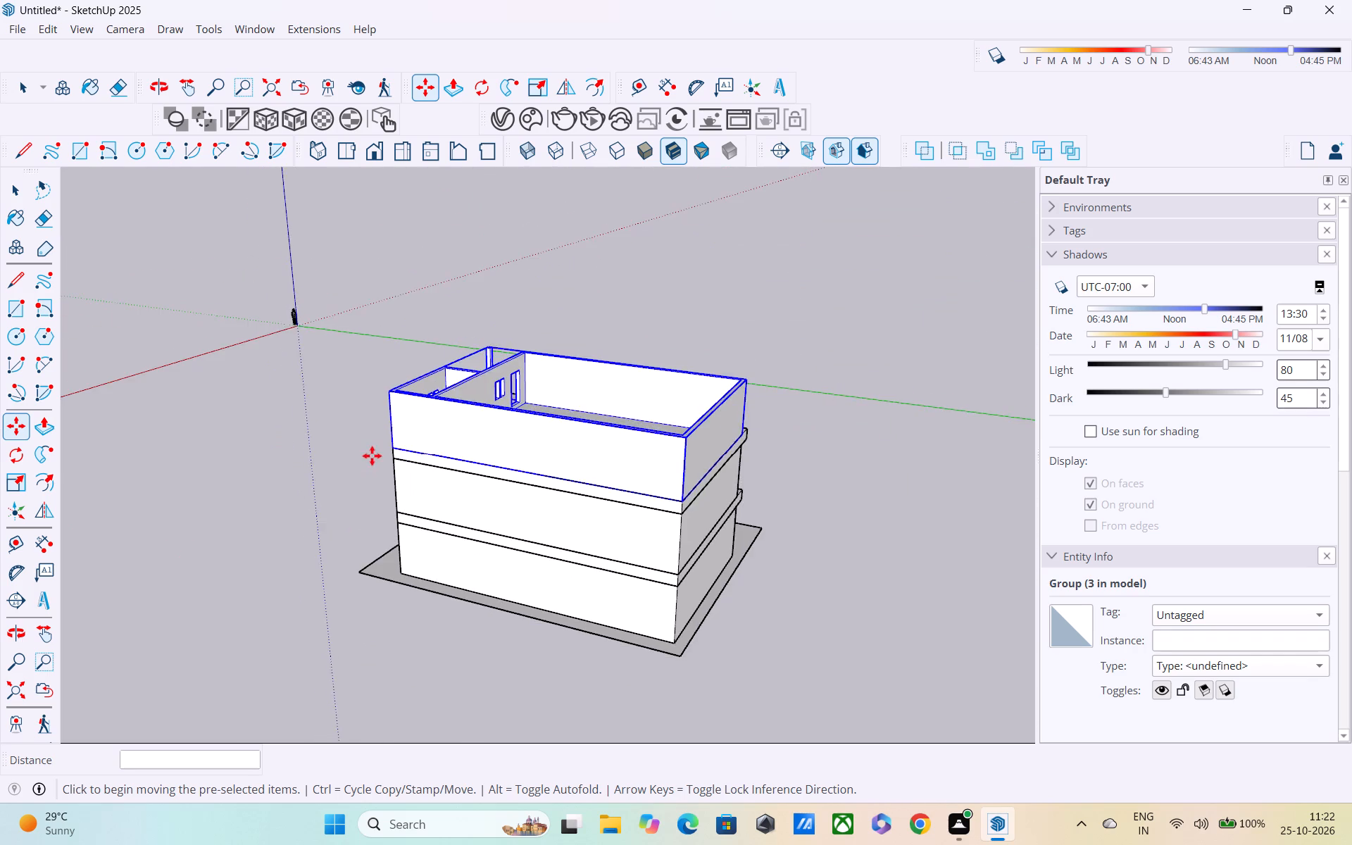
middle_click_drag(373, 457, 456, 447)
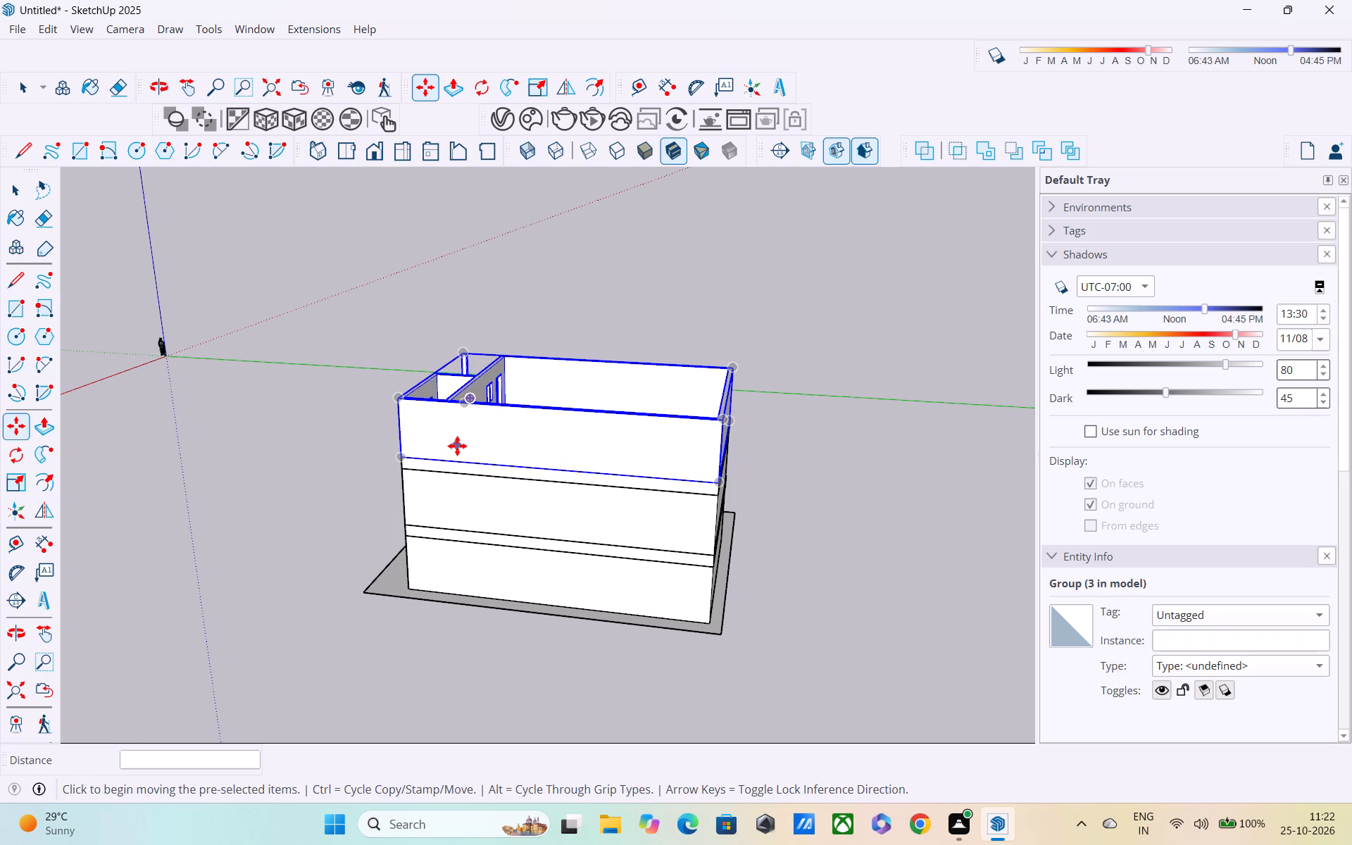
scroll(444, 434, "down", 4)
middle_click_drag(366, 450, 418, 465)
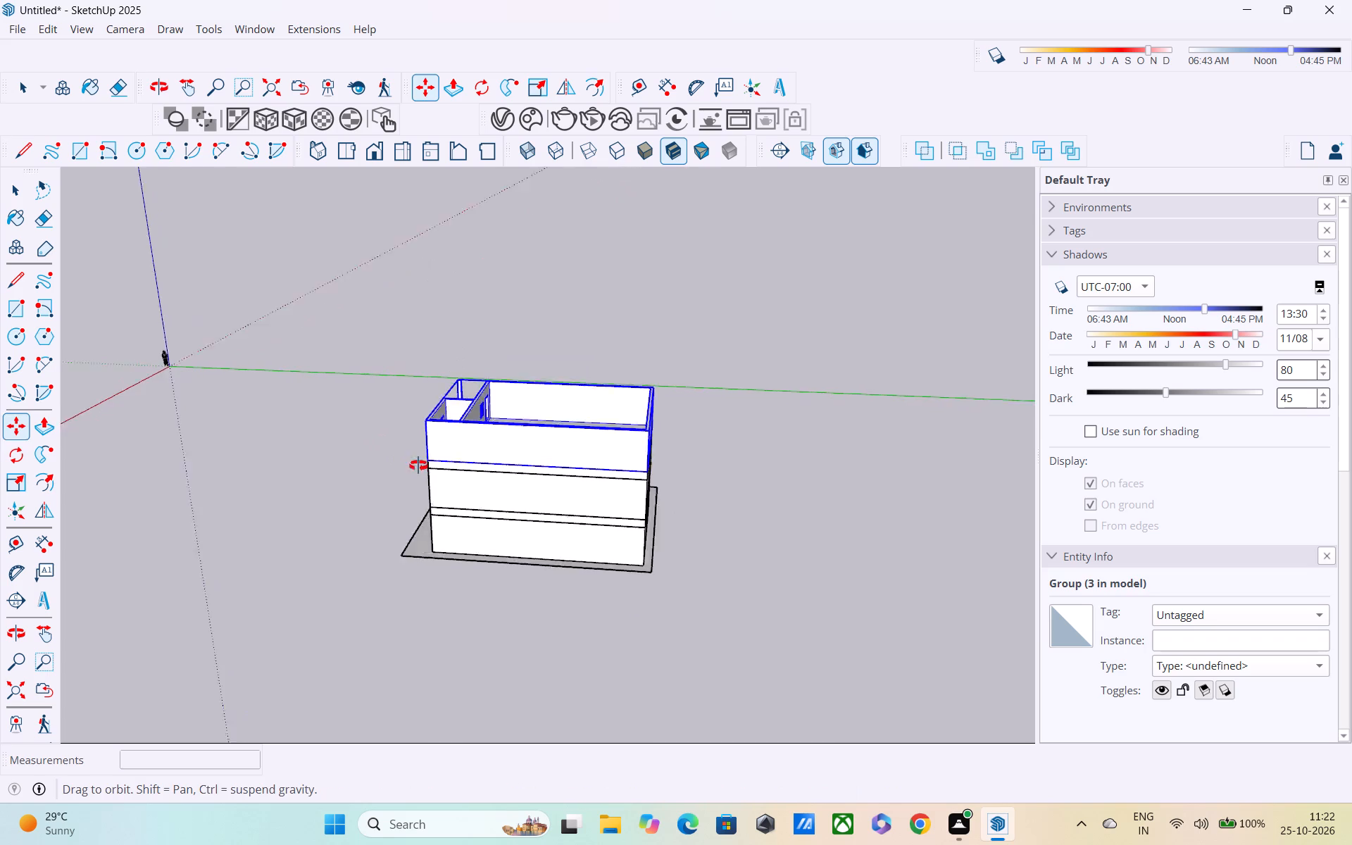
middle_click_drag(418, 465, 733, 468)
scroll(558, 444, "down", 3)
middle_click_drag(515, 452, 851, 455)
scroll(619, 465, "up", 4)
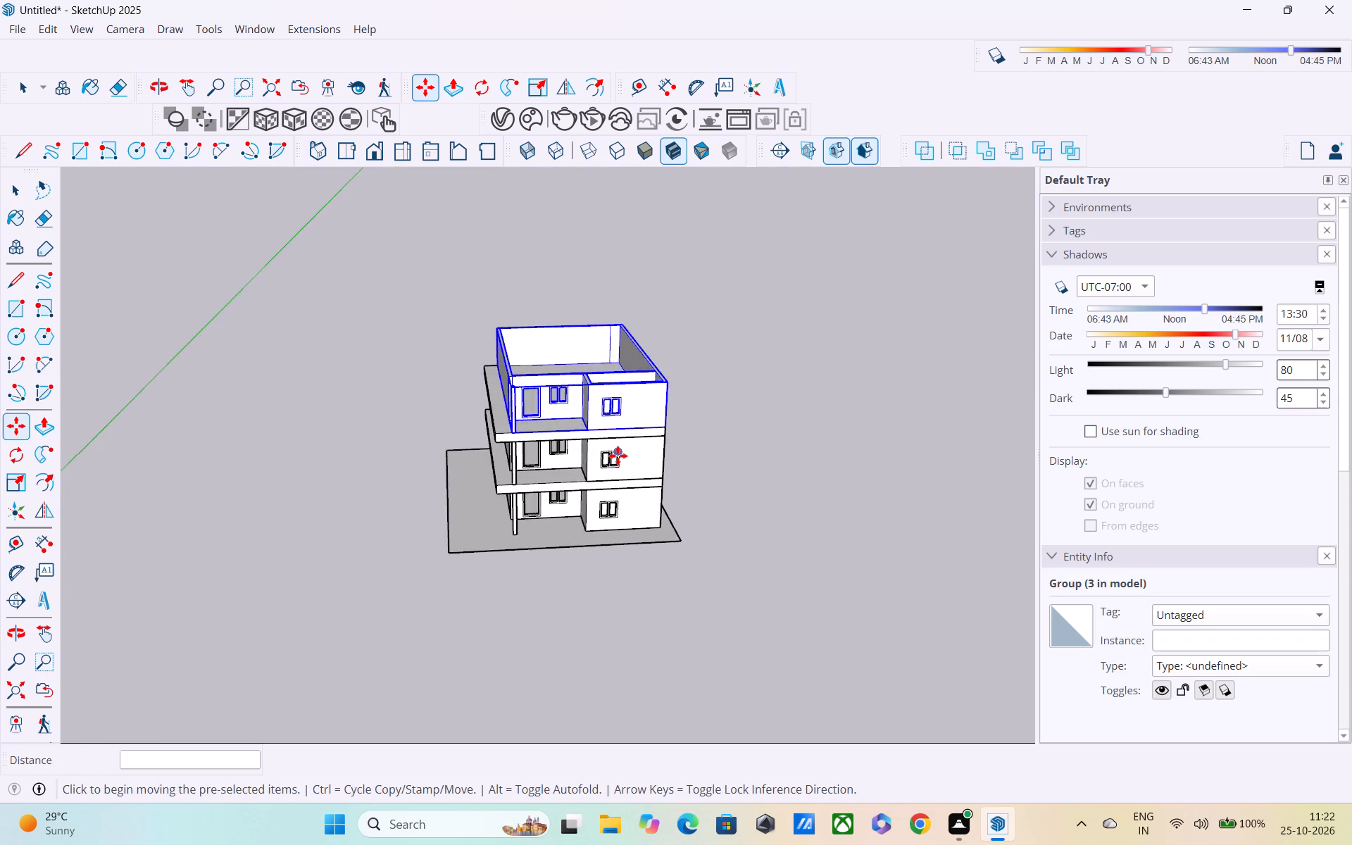
scroll(618, 456, "up", 3)
middle_click_drag(593, 435, 551, 382)
scroll(553, 490, "down", 5)
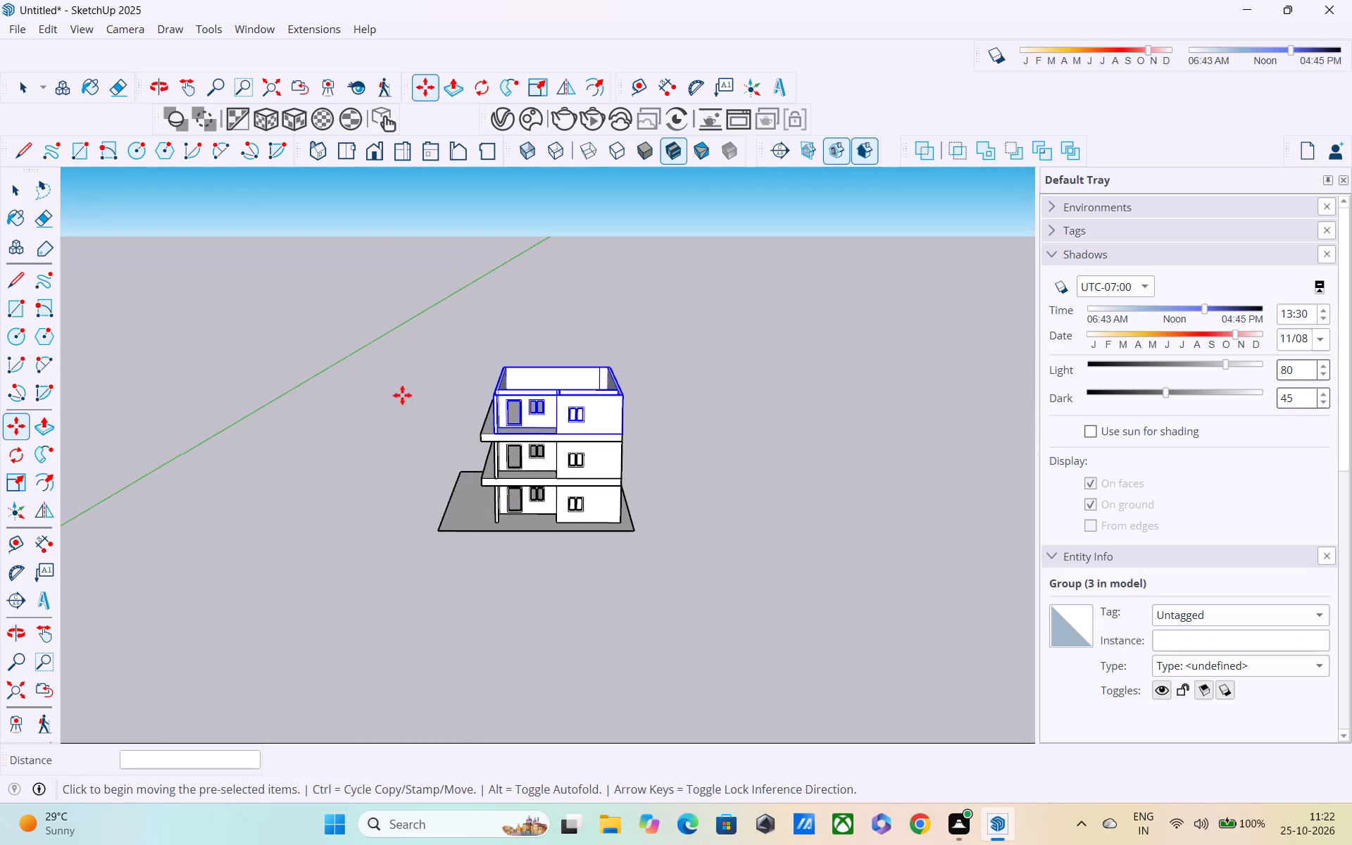
key("Escape")
key("space")
Examine the front of the three-storey building from low and high angles, including its column, slabs and openings.
middle_click_drag(543, 479, 550, 469)
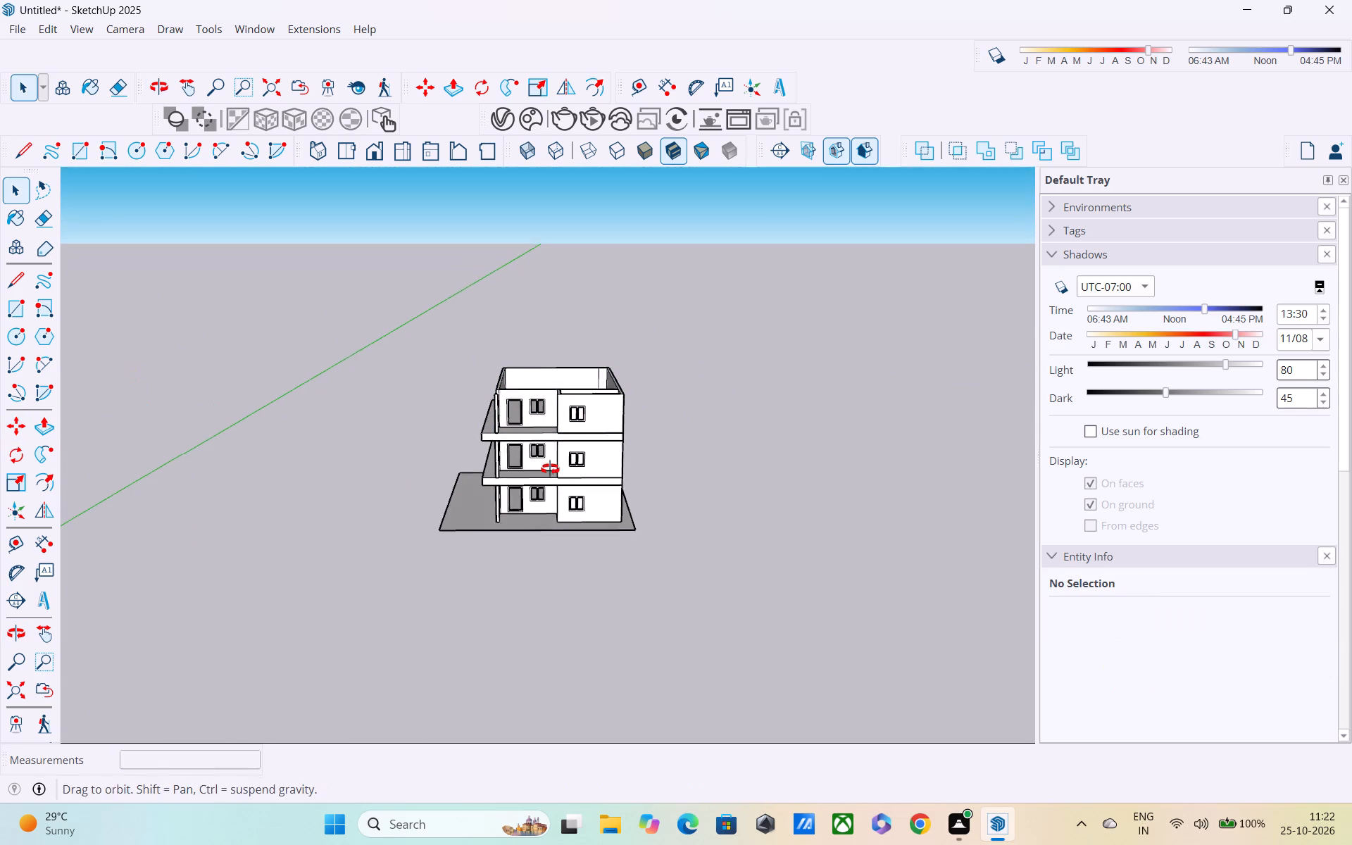
middle_click_drag(550, 469, 565, 366)
scroll(546, 368, "up", 2)
scroll(540, 368, "down", 3)
middle_click_drag(539, 368, 547, 420)
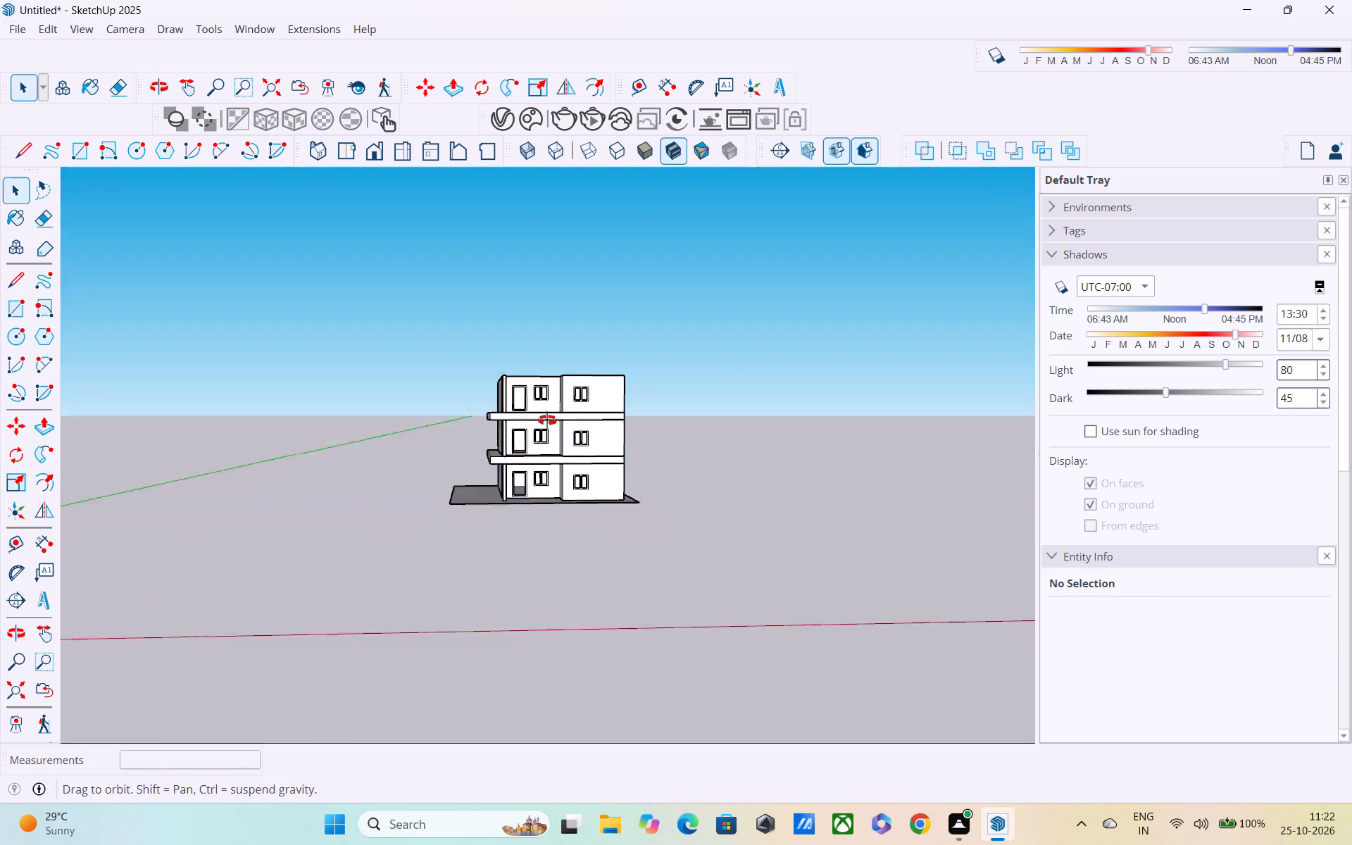
middle_click_drag(547, 420, 504, 487)
scroll(553, 415, "up", 7)
middle_click_drag(551, 403, 542, 331)
scroll(556, 558, "up", 5)
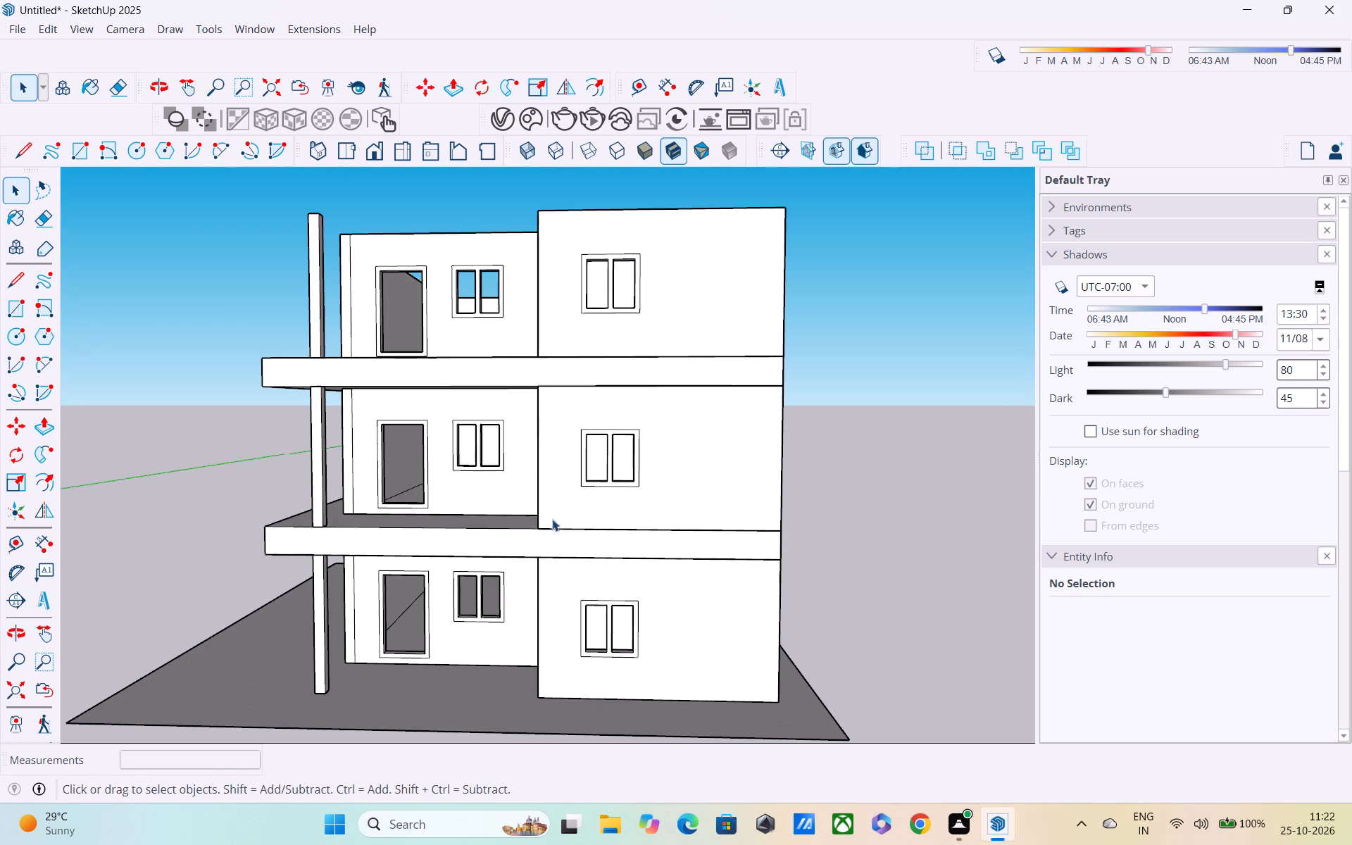
scroll(540, 510, "down", 3)
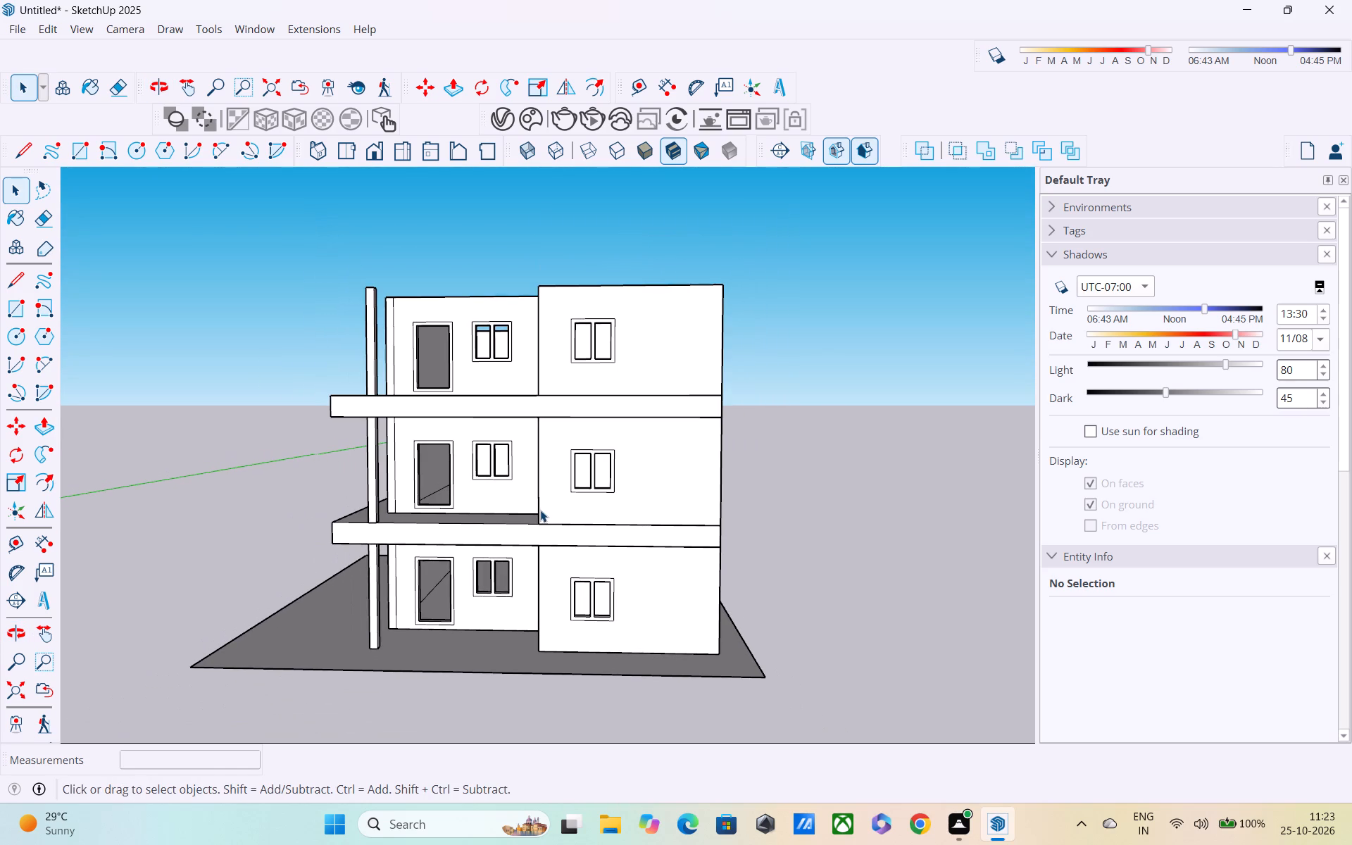
Examine the whole three-storey building from the front corner, at ground level, from slightly above and from farther away.
scroll(540, 510, "down", 7)
middle_click_drag(537, 510, 492, 449)
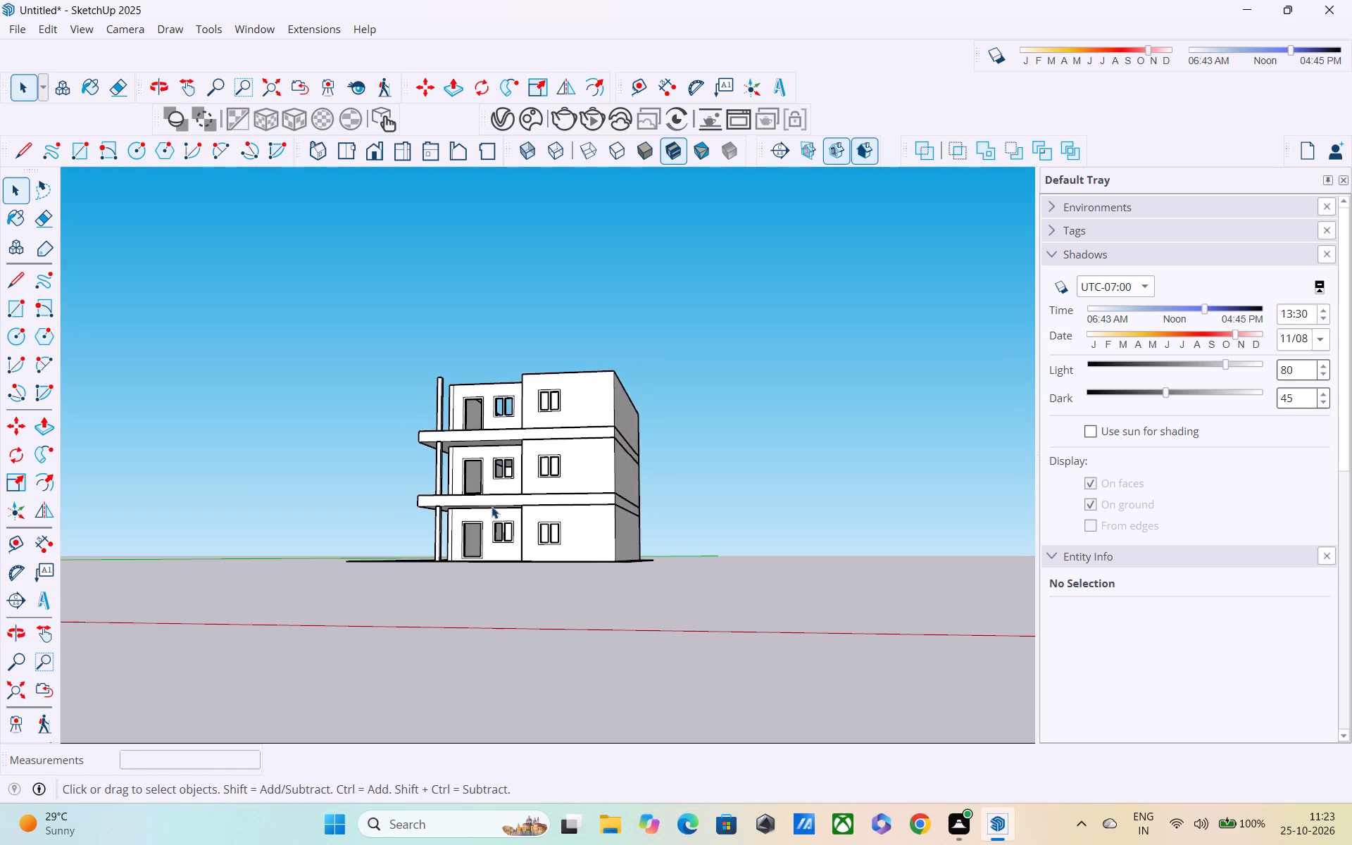
scroll(492, 506, "up", 4)
middle_click_drag(484, 499, 420, 549)
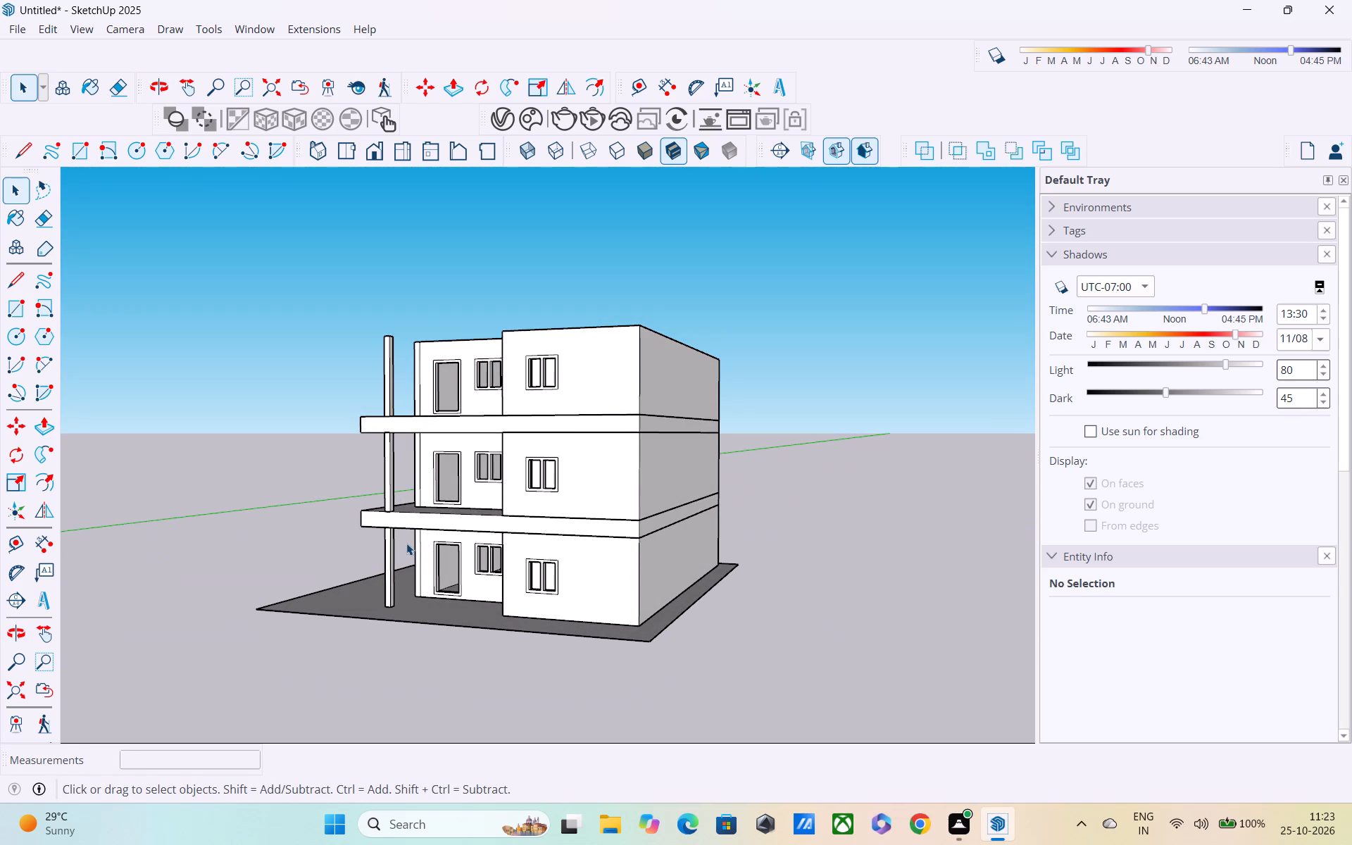
scroll(402, 542, "down", 2)
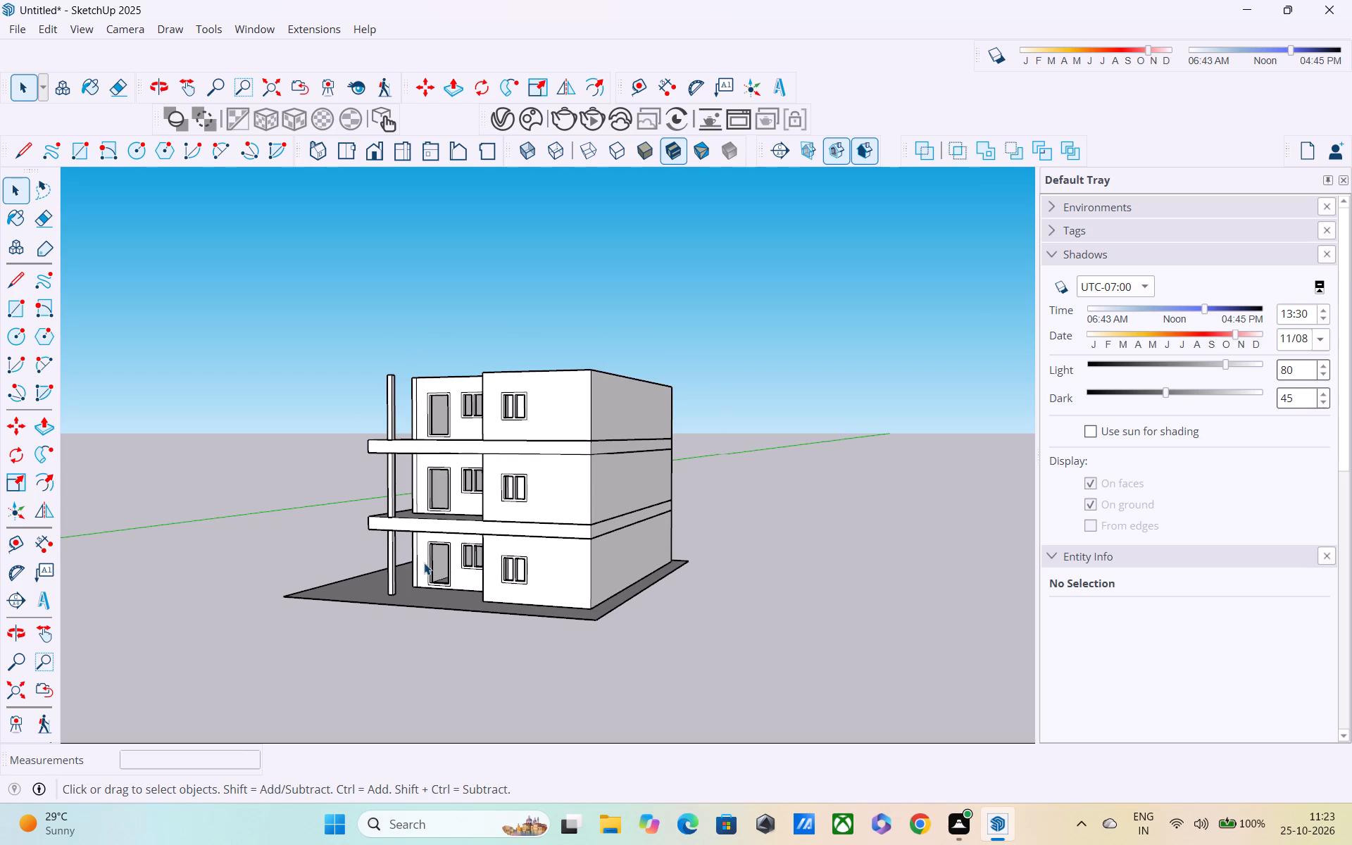
scroll(427, 544, "down", 3)
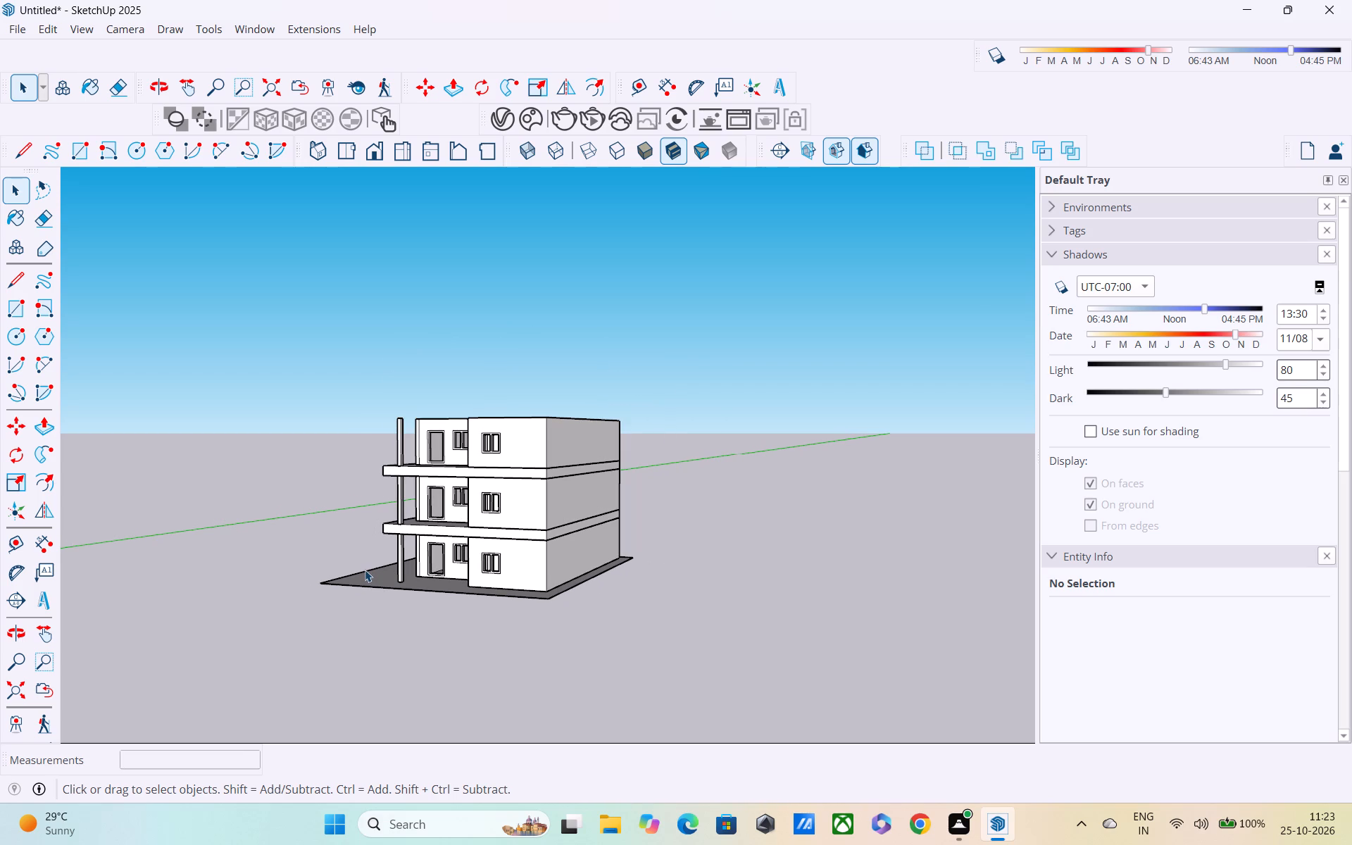
scroll(365, 570, "down", 1)
scroll(365, 570, "up", 1)
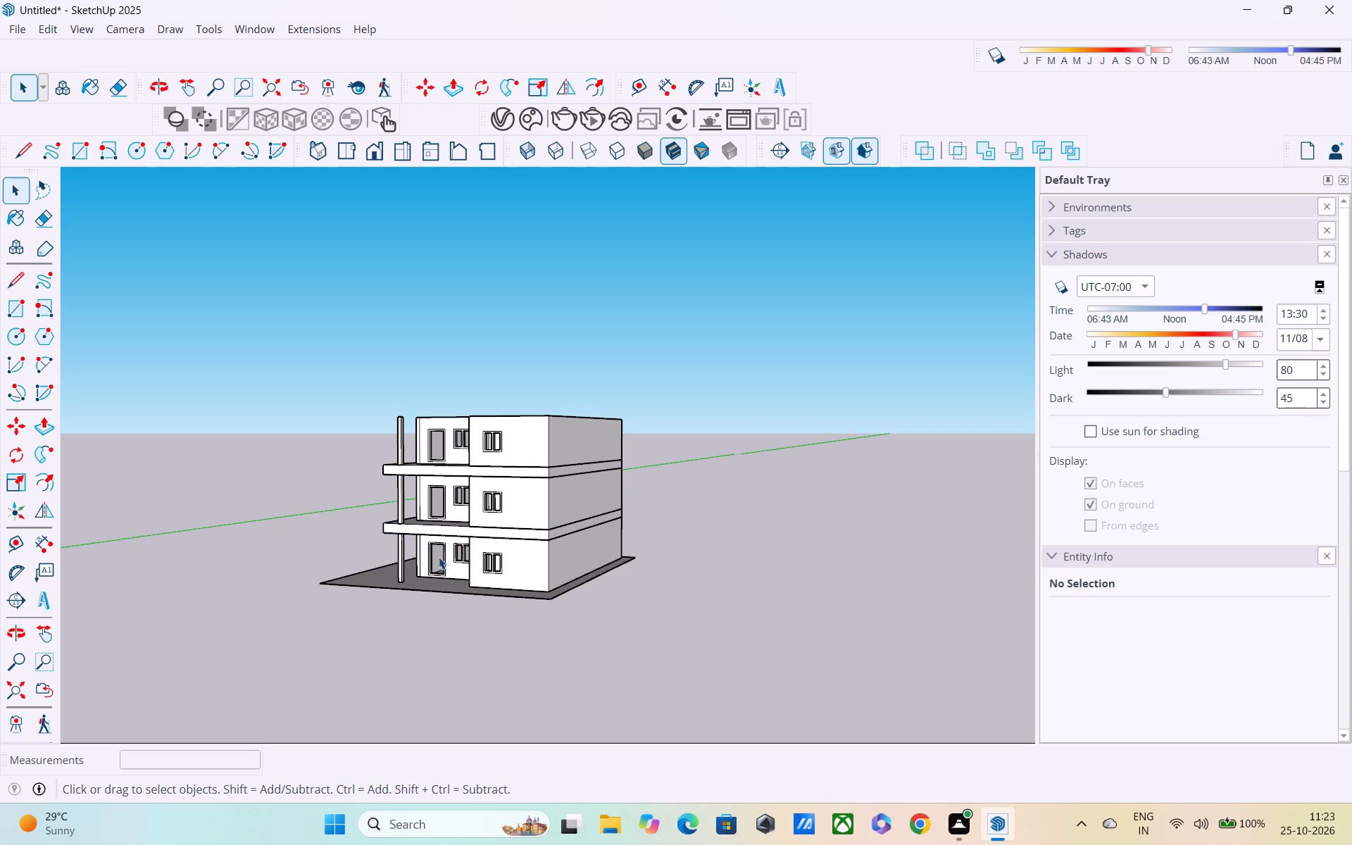
Open the lower floor slab group for editing and extend its front face outward with Push/Pull.
double_click(408, 526)
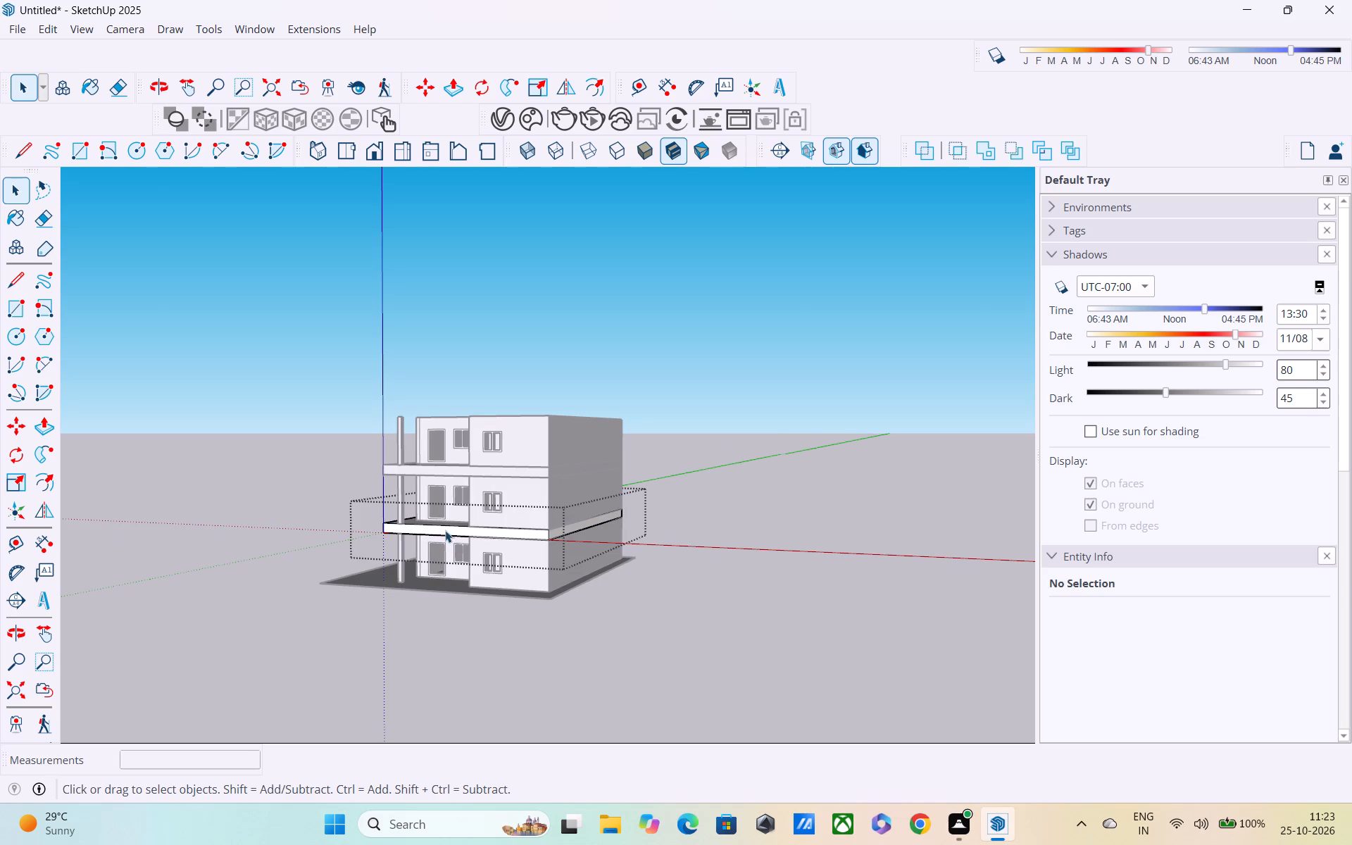
key("p")
scroll(480, 522, "up", 3)
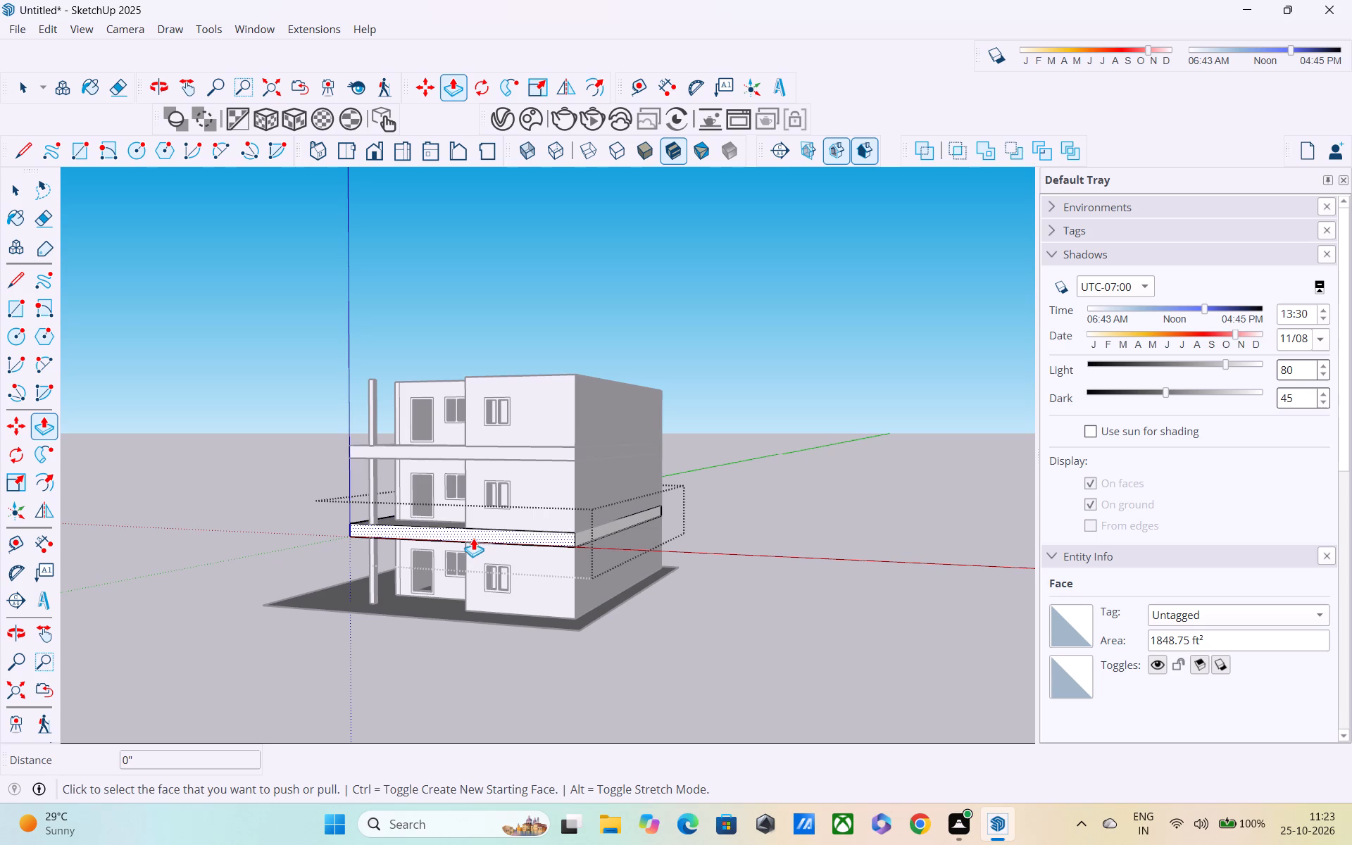
left_click(480, 532)
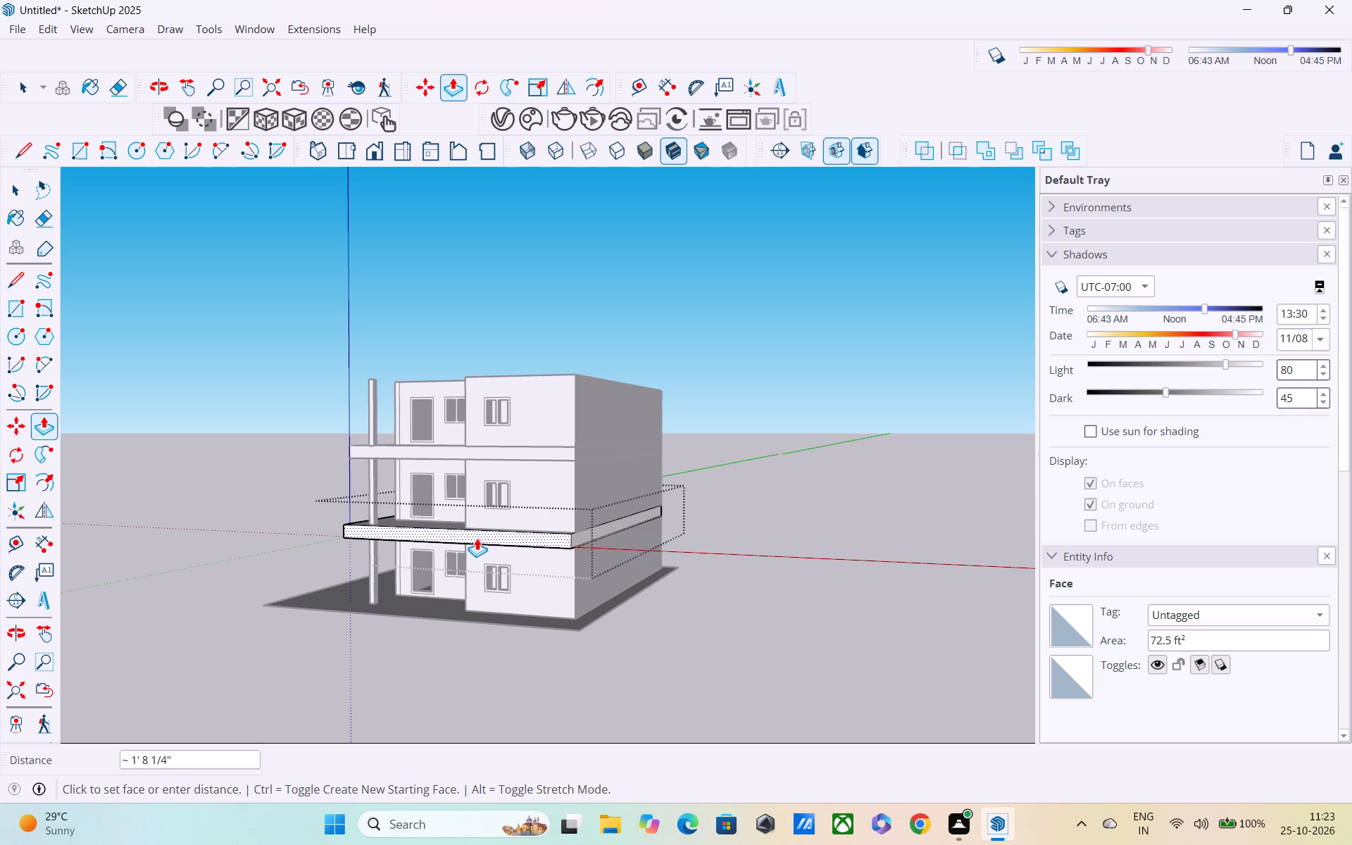
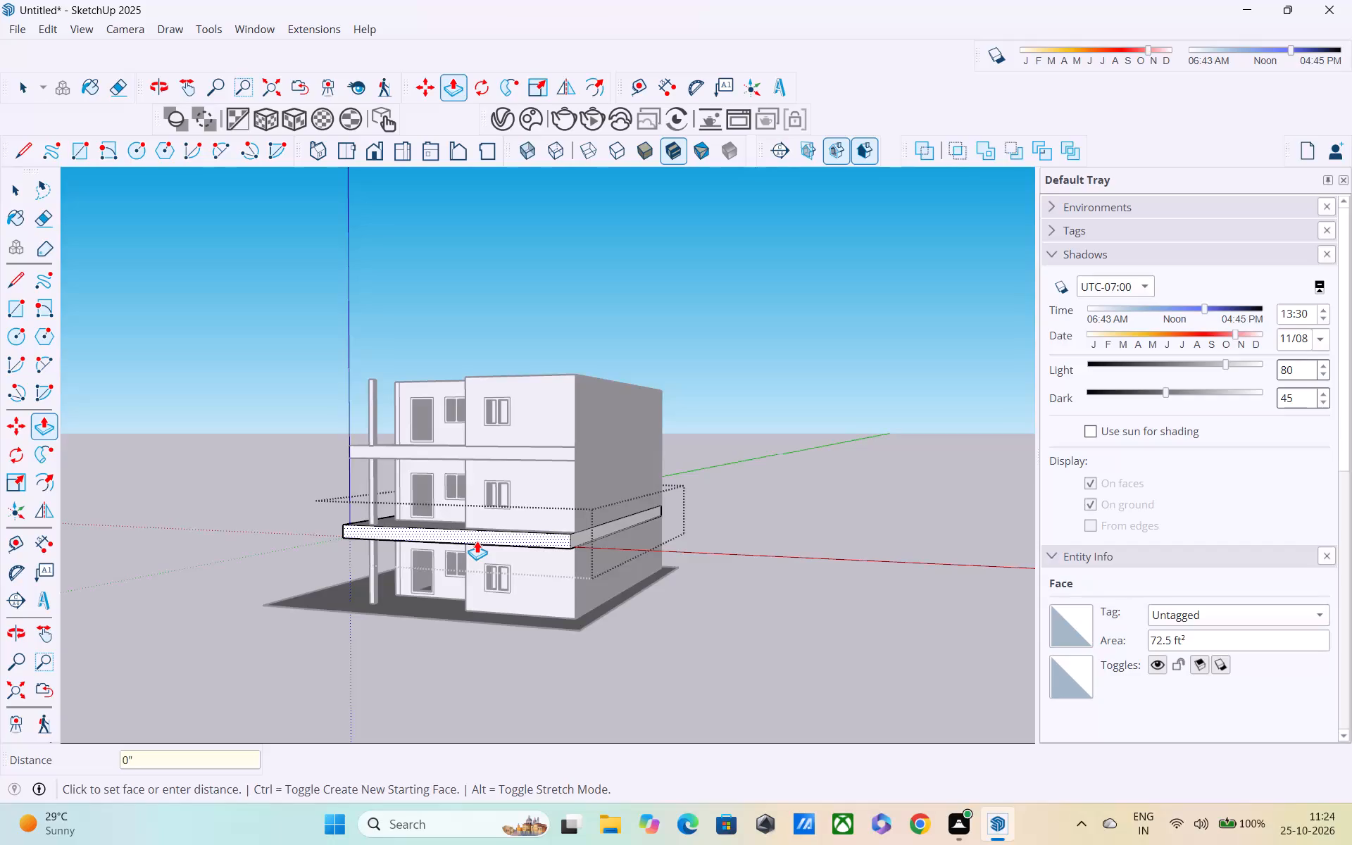
Measure the depth of the lower slab's front overhang at the ground-floor wall corner and close the slab for editing.
middle_click_drag(520, 520, 487, 399)
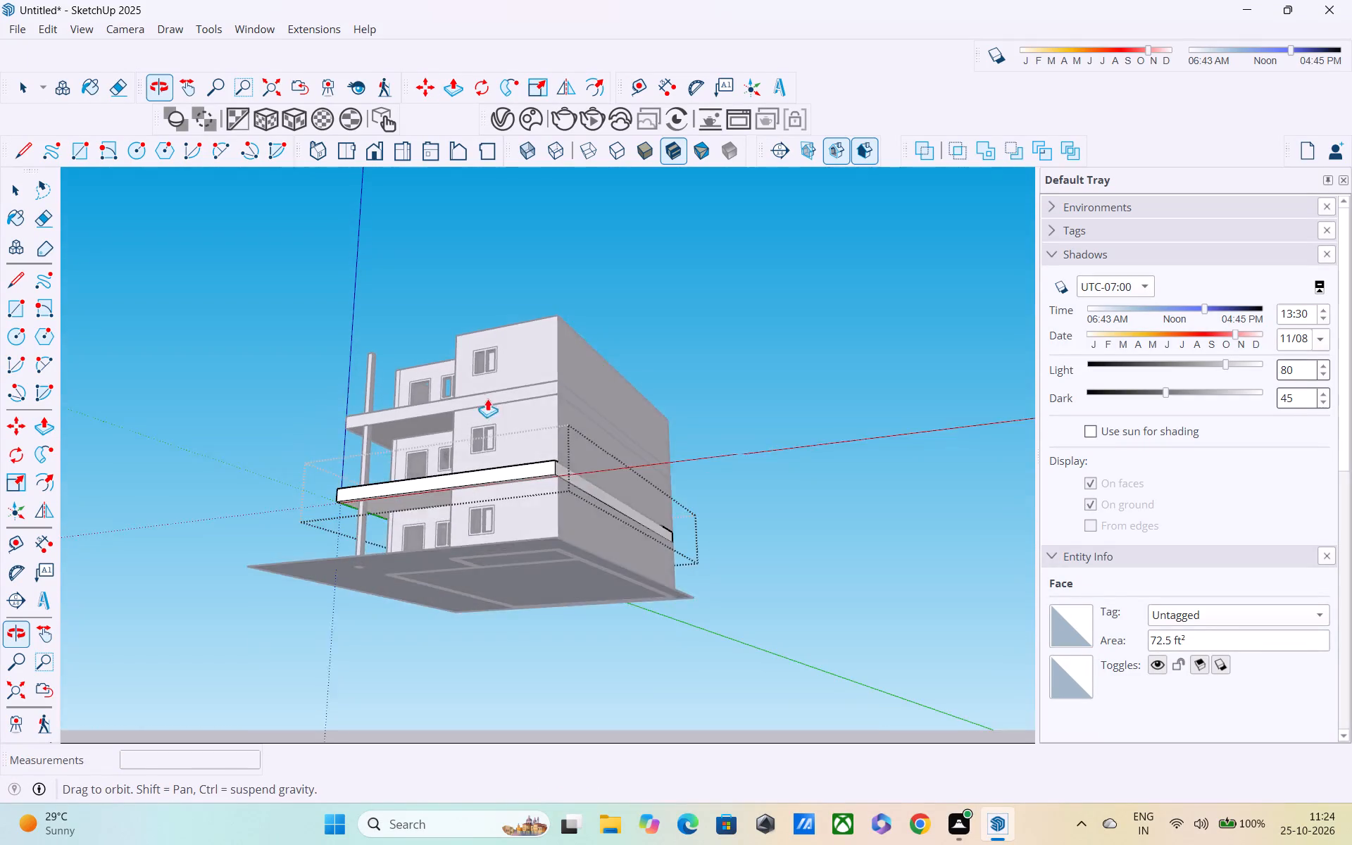
middle_click_drag(487, 399, 488, 400)
scroll(509, 444, "up", 11)
middle_click_drag(520, 490, 486, 353)
scroll(506, 480, "up", 5)
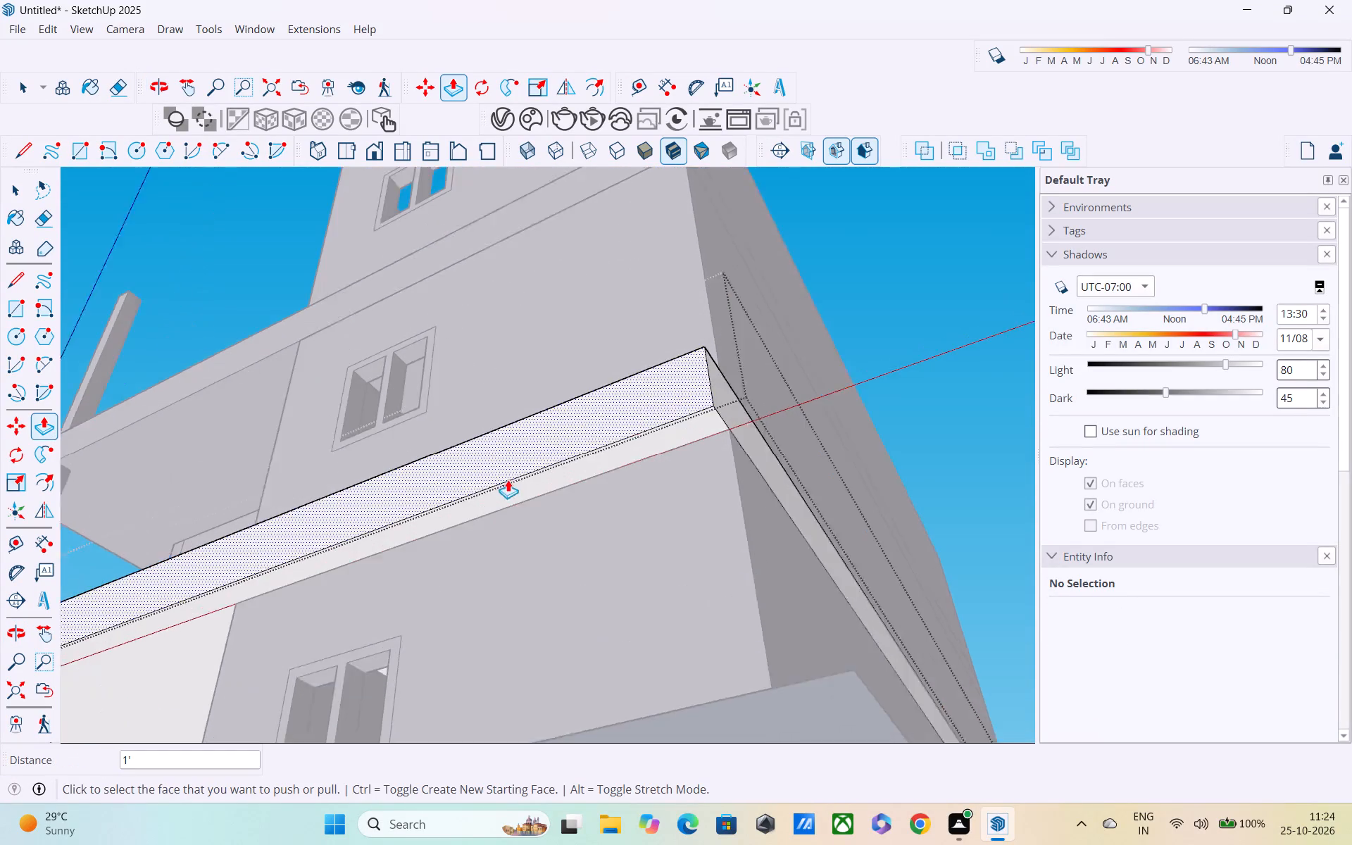
middle_click_drag(625, 446, 469, 415)
scroll(465, 415, "up", 1)
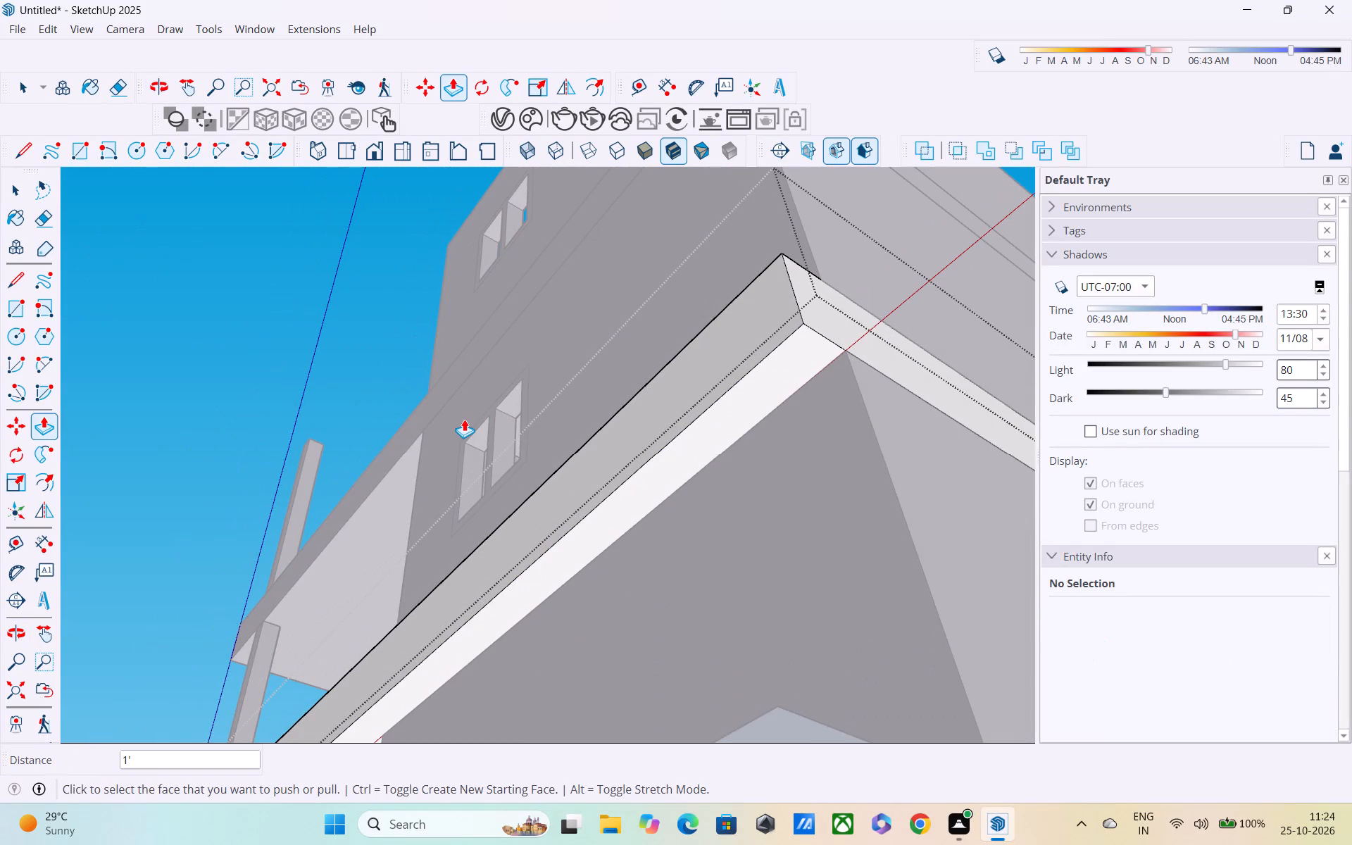
key("l")
left_click(803, 328)
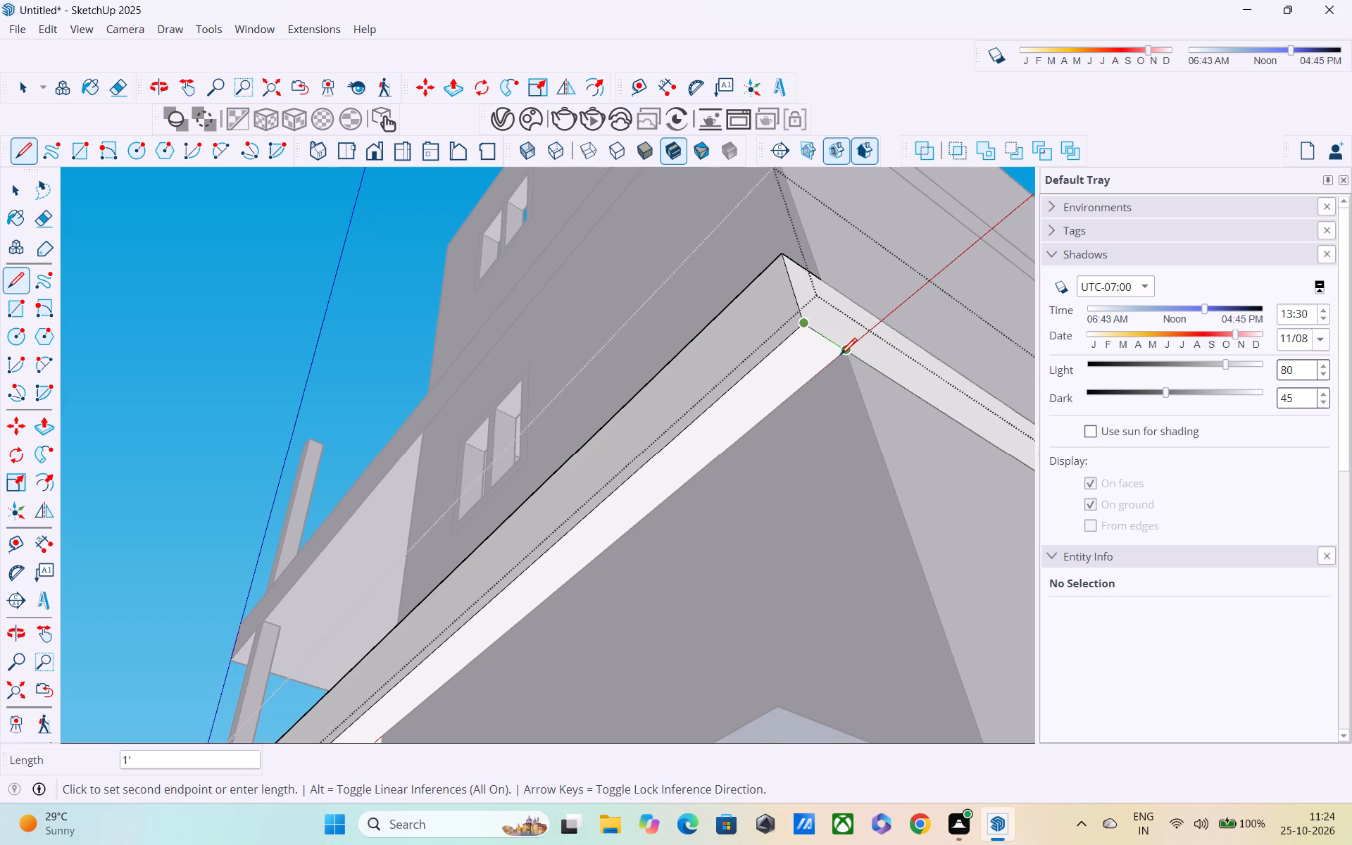
key("Escape")
middle_click_drag(652, 370, 892, 613)
scroll(474, 415, "down", 7)
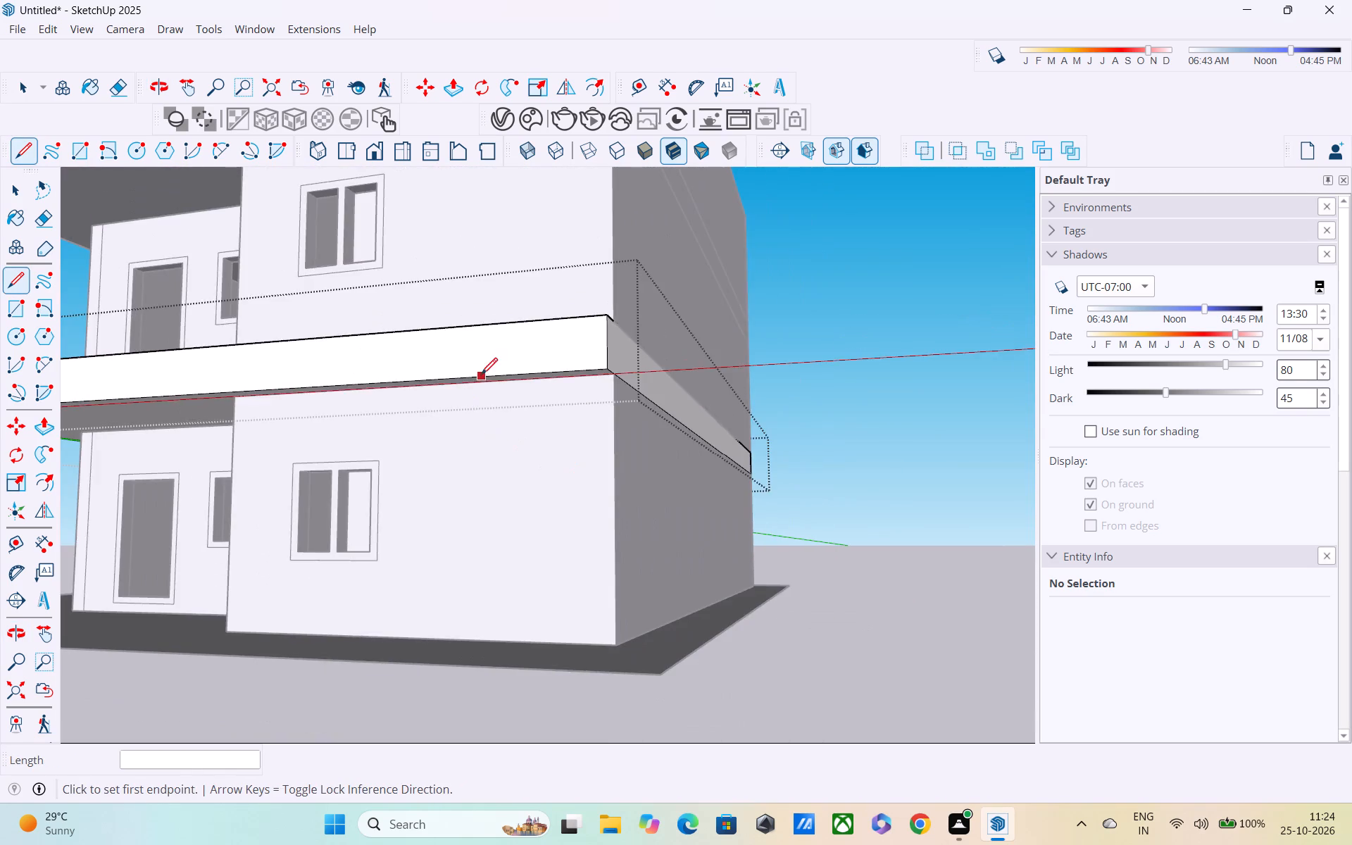
middle_click_drag(481, 376, 361, 568)
scroll(421, 311, "down", 7)
middle_click_drag(450, 334, 558, 456)
scroll(561, 455, "up", 3)
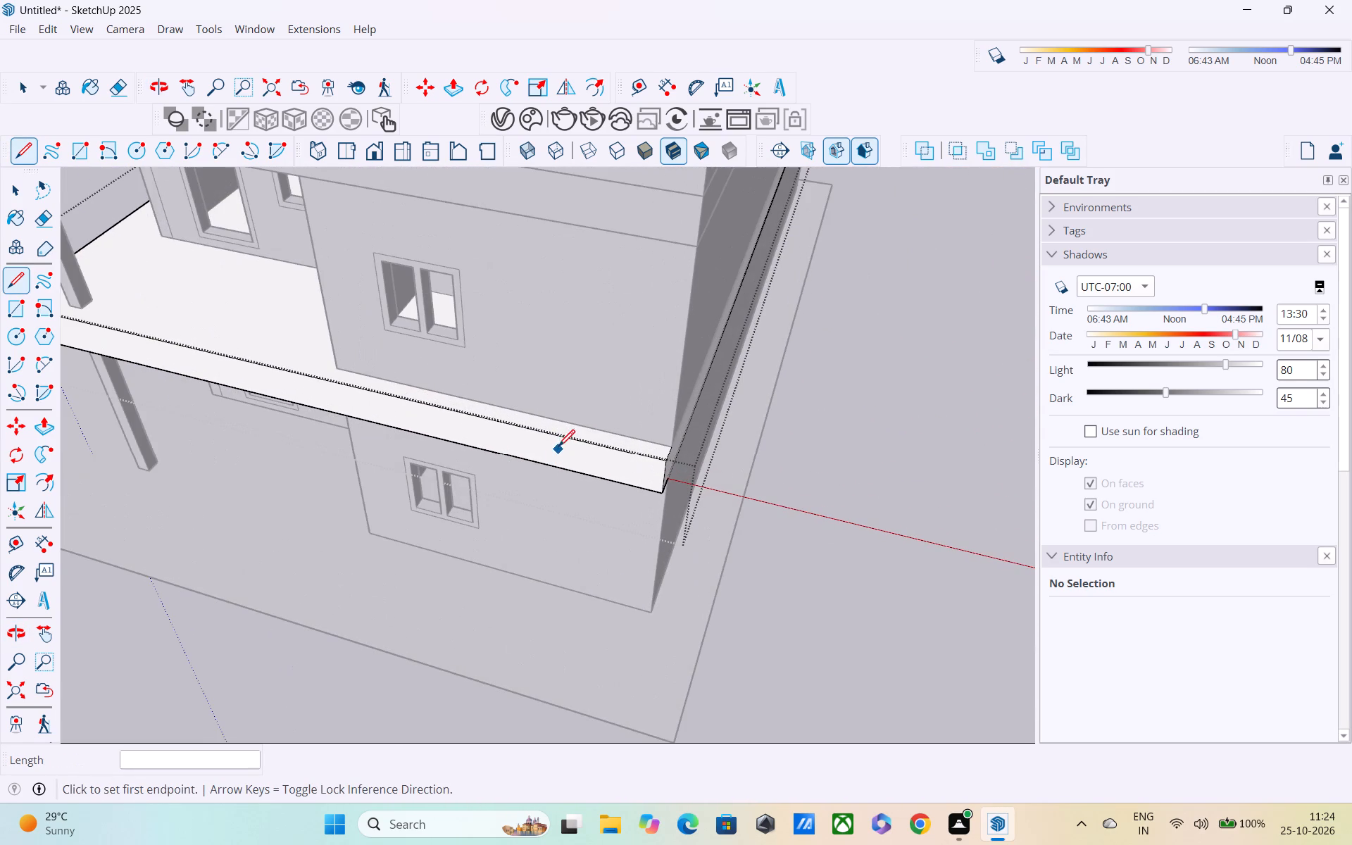
scroll(558, 448, "up", 1)
scroll(549, 432, "down", 2)
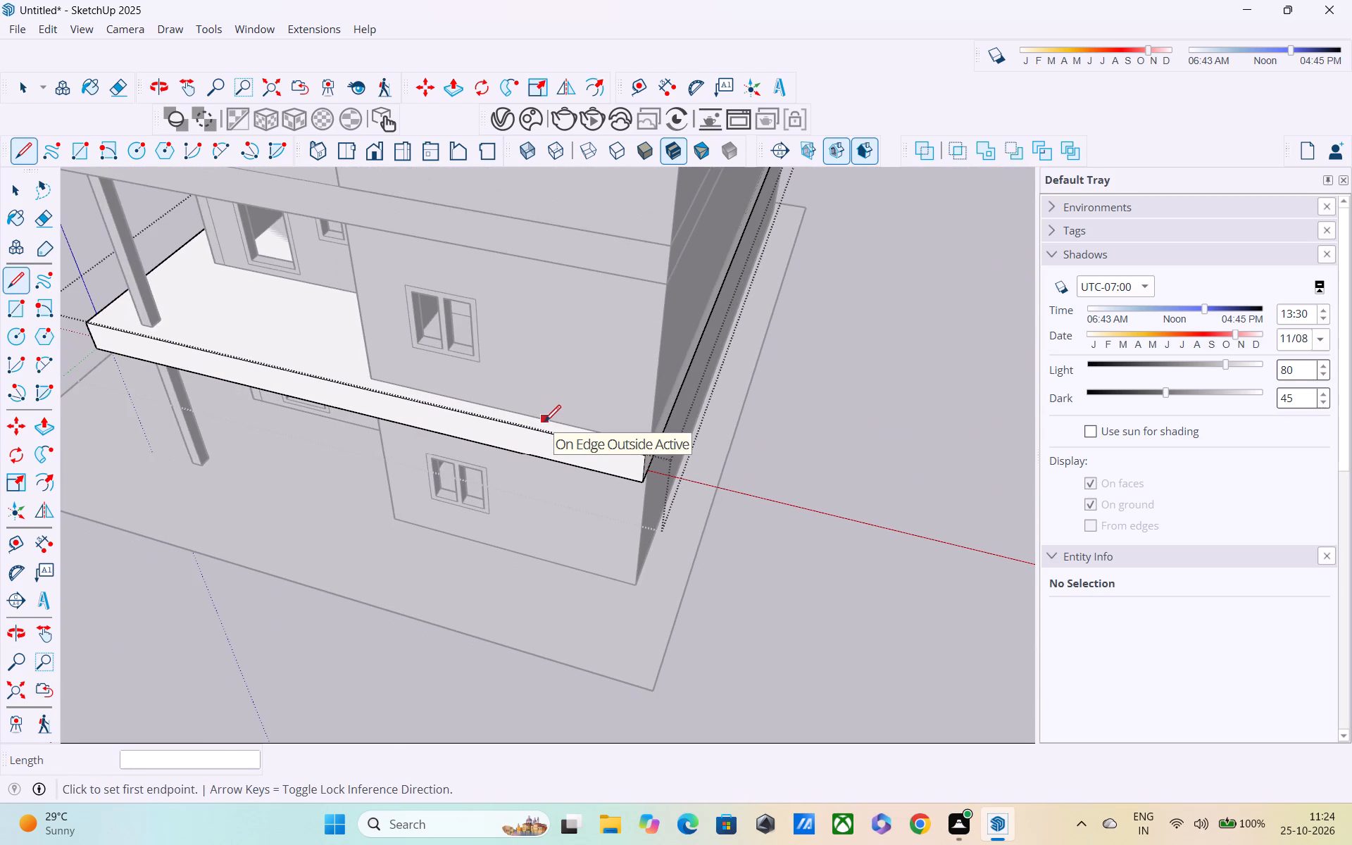
key("space")
left_click(812, 302)
Examine the building's front facade and the undersides of the projecting floor slabs.
middle_click_drag(670, 399, 698, 215)
scroll(332, 412, "up", 1)
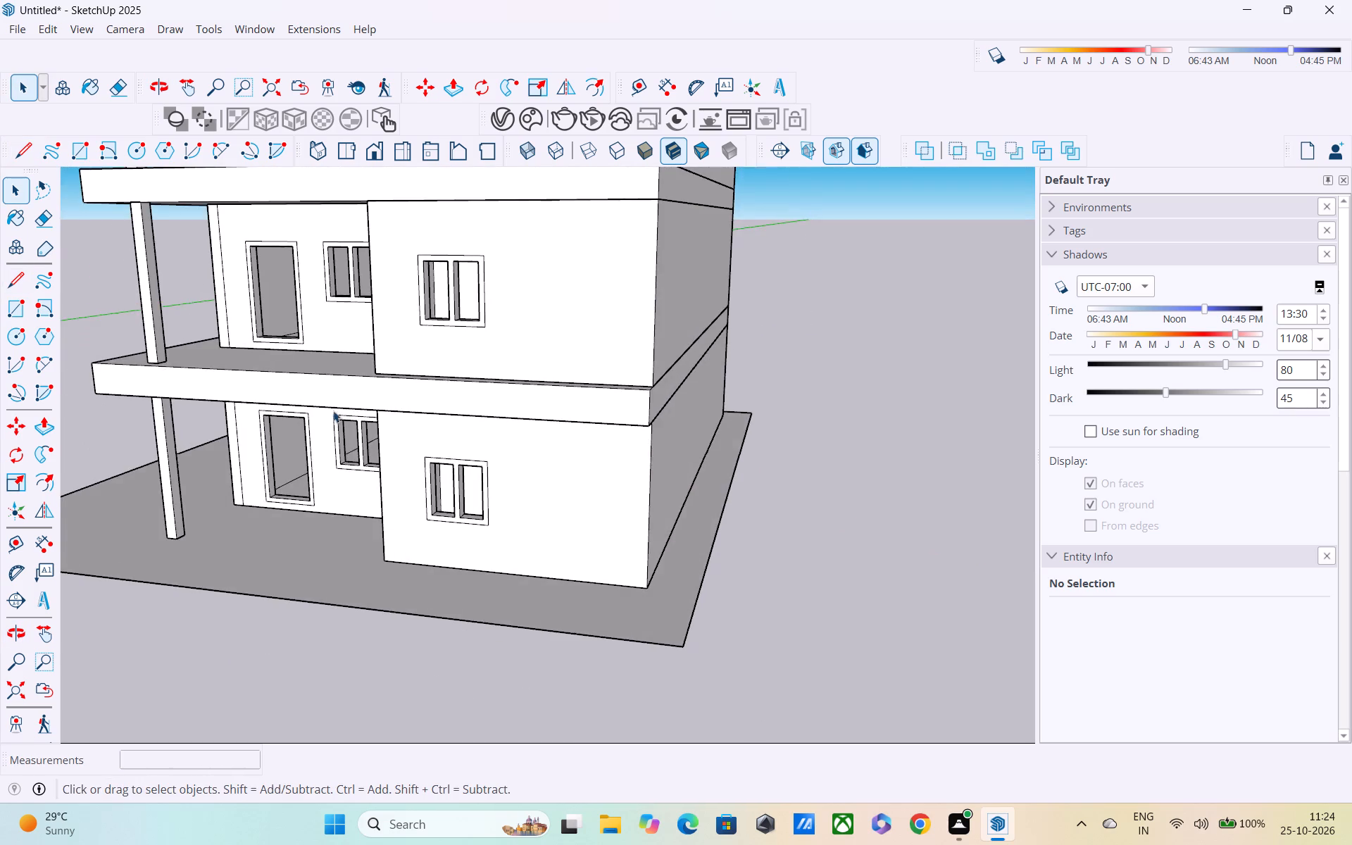
scroll(333, 411, "up", 2)
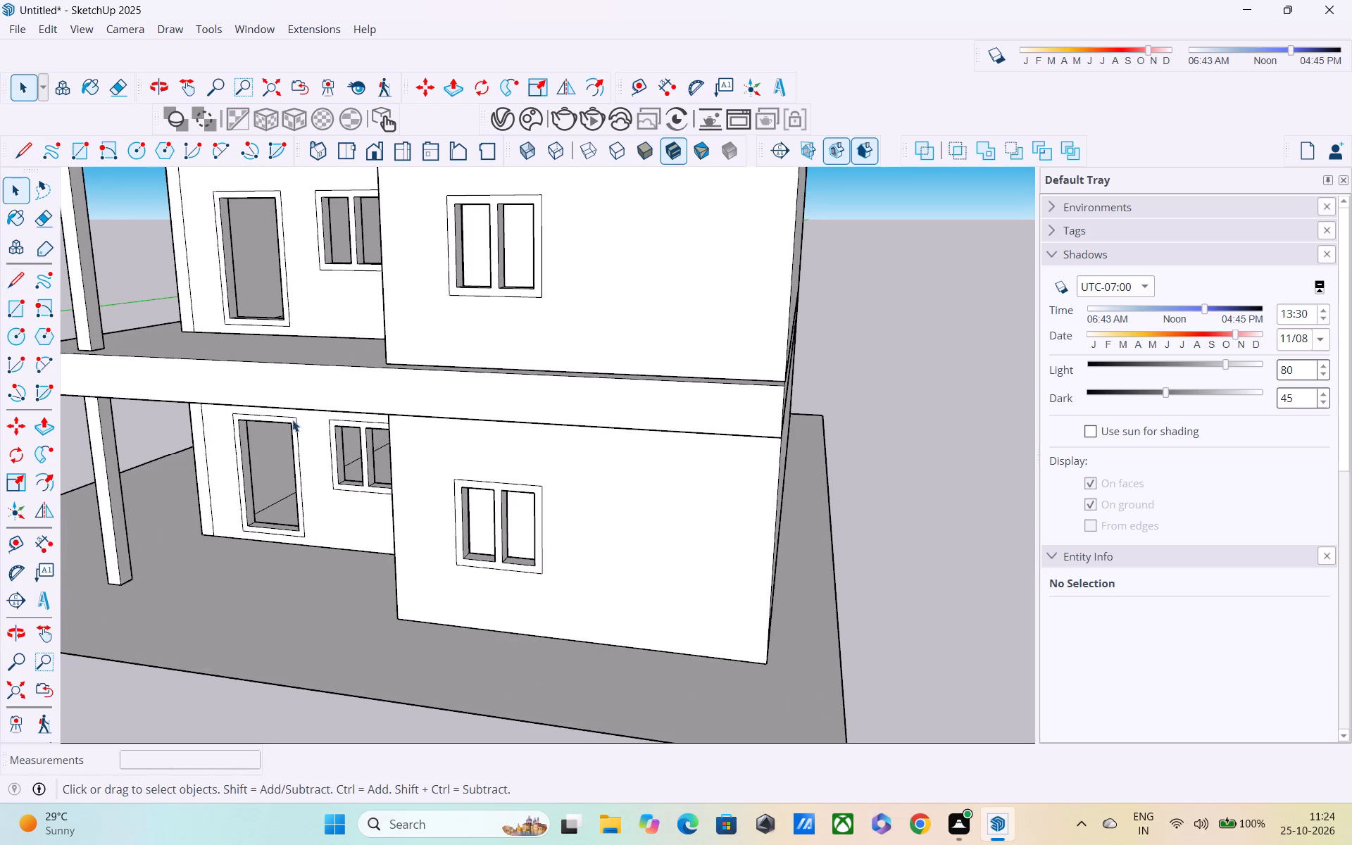
middle_click_drag(361, 394, 294, 222)
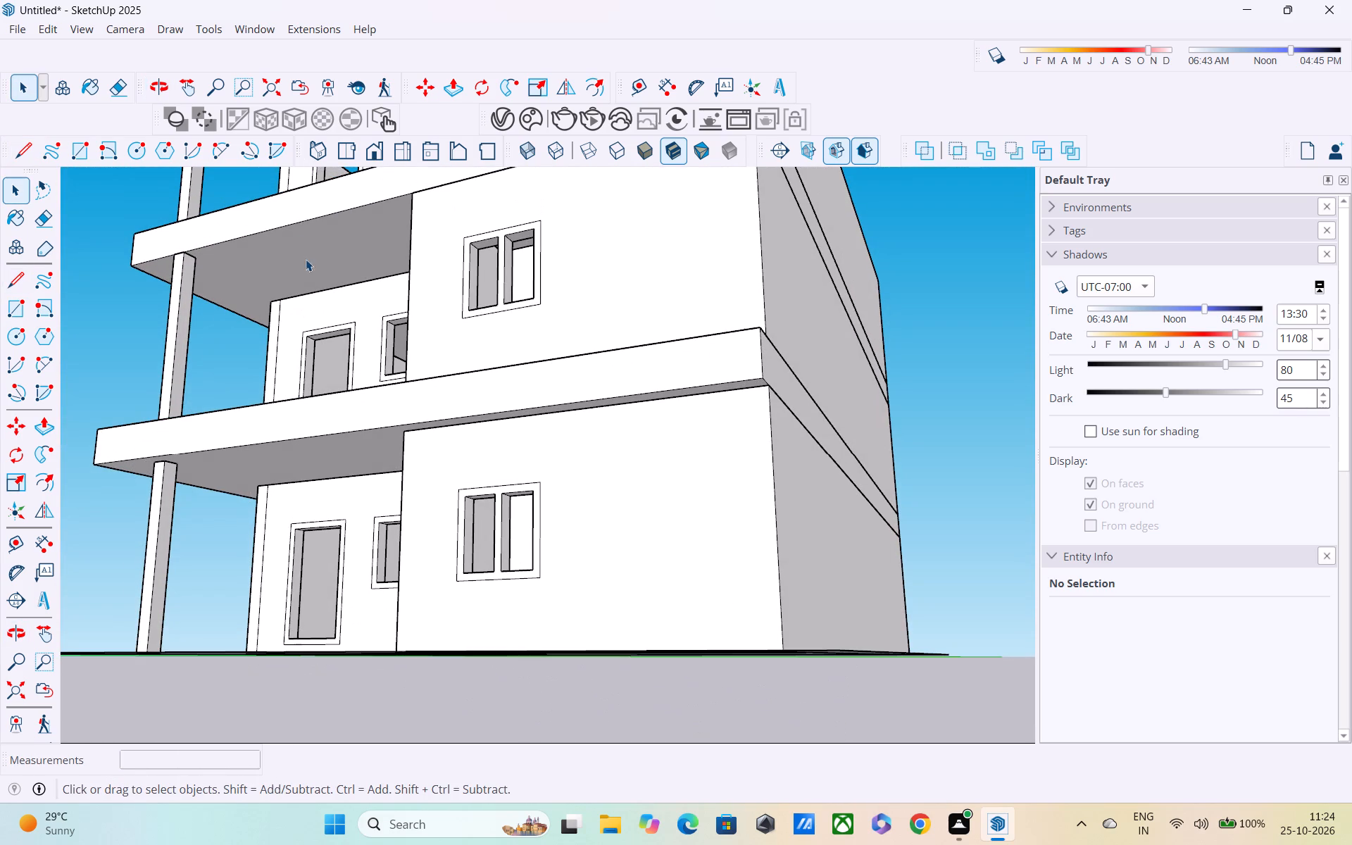
middle_click_drag(308, 288, 284, 245)
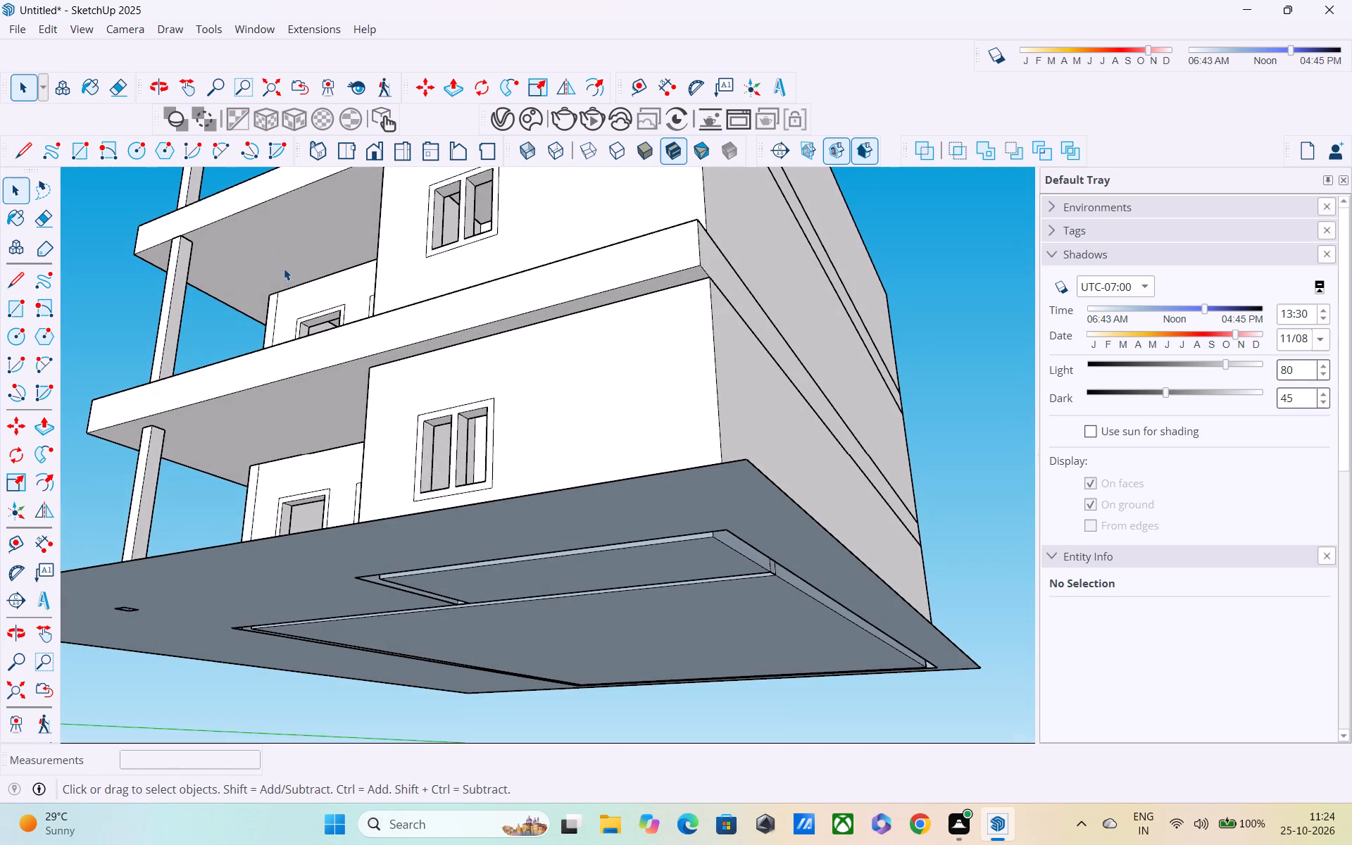
scroll(282, 281, "down", 2)
scroll(260, 350, "down", 1)
scroll(259, 351, "up", 2)
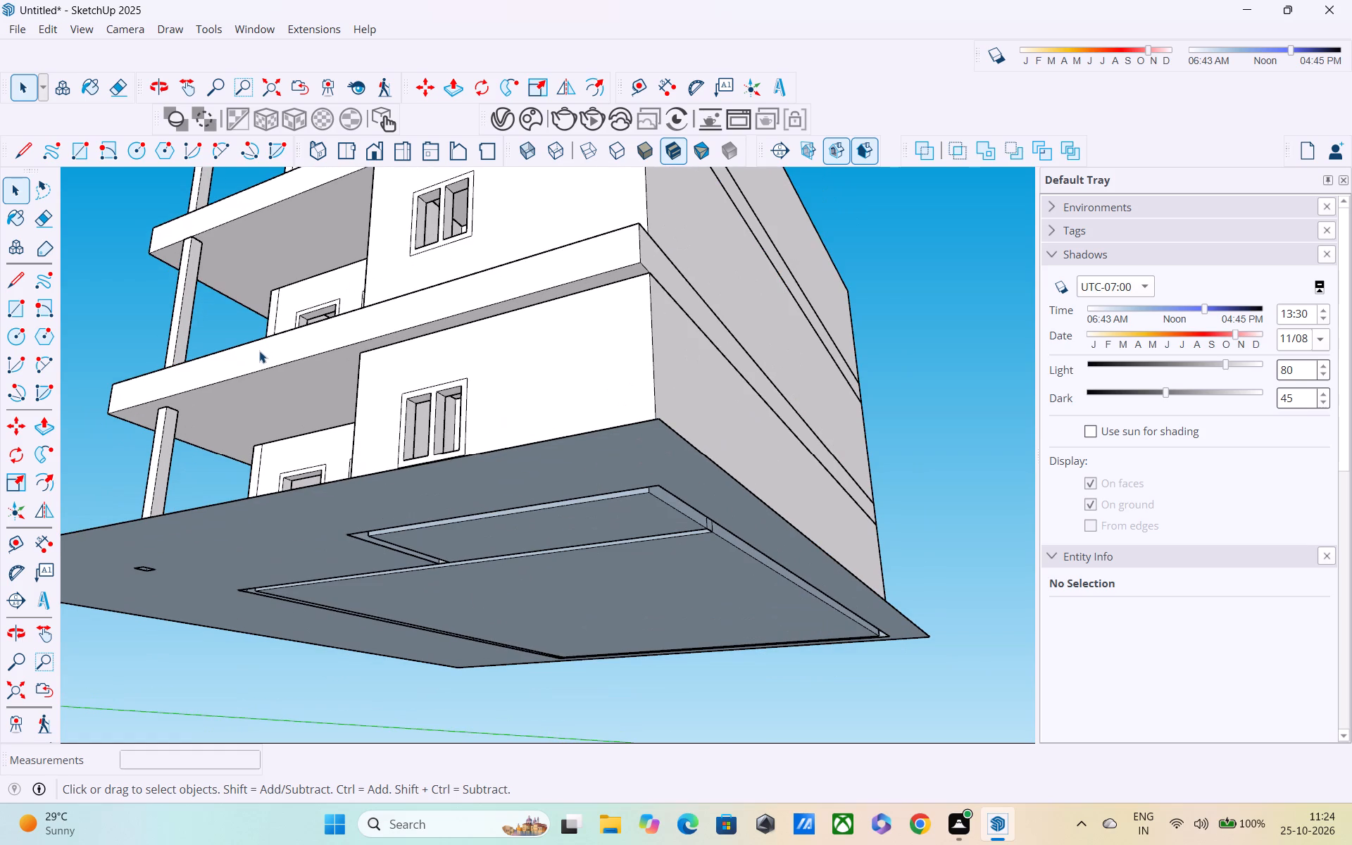
middle_click_drag(260, 351, 452, 360, "shift")
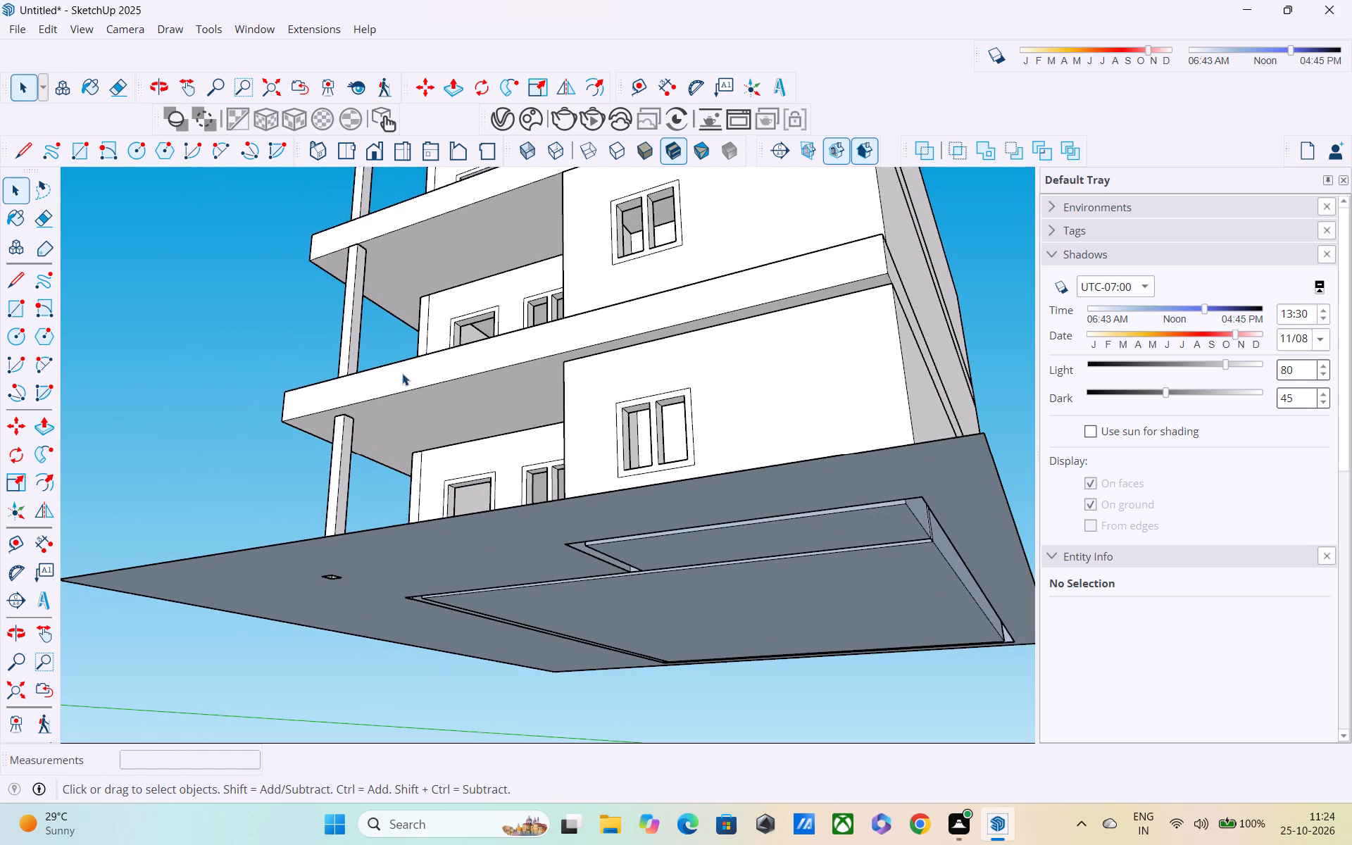
middle_click(353, 375)
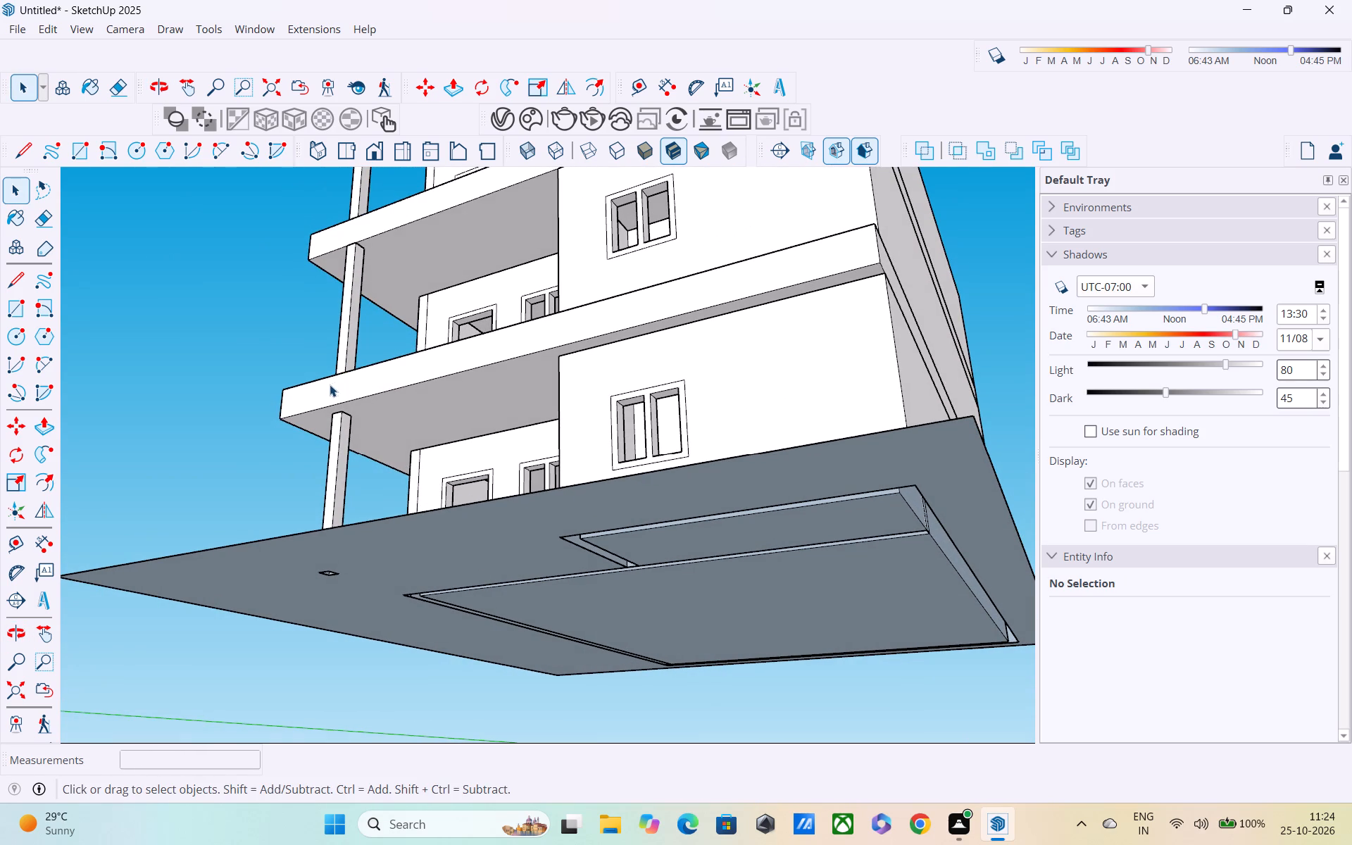
scroll(281, 406, "down", 4)
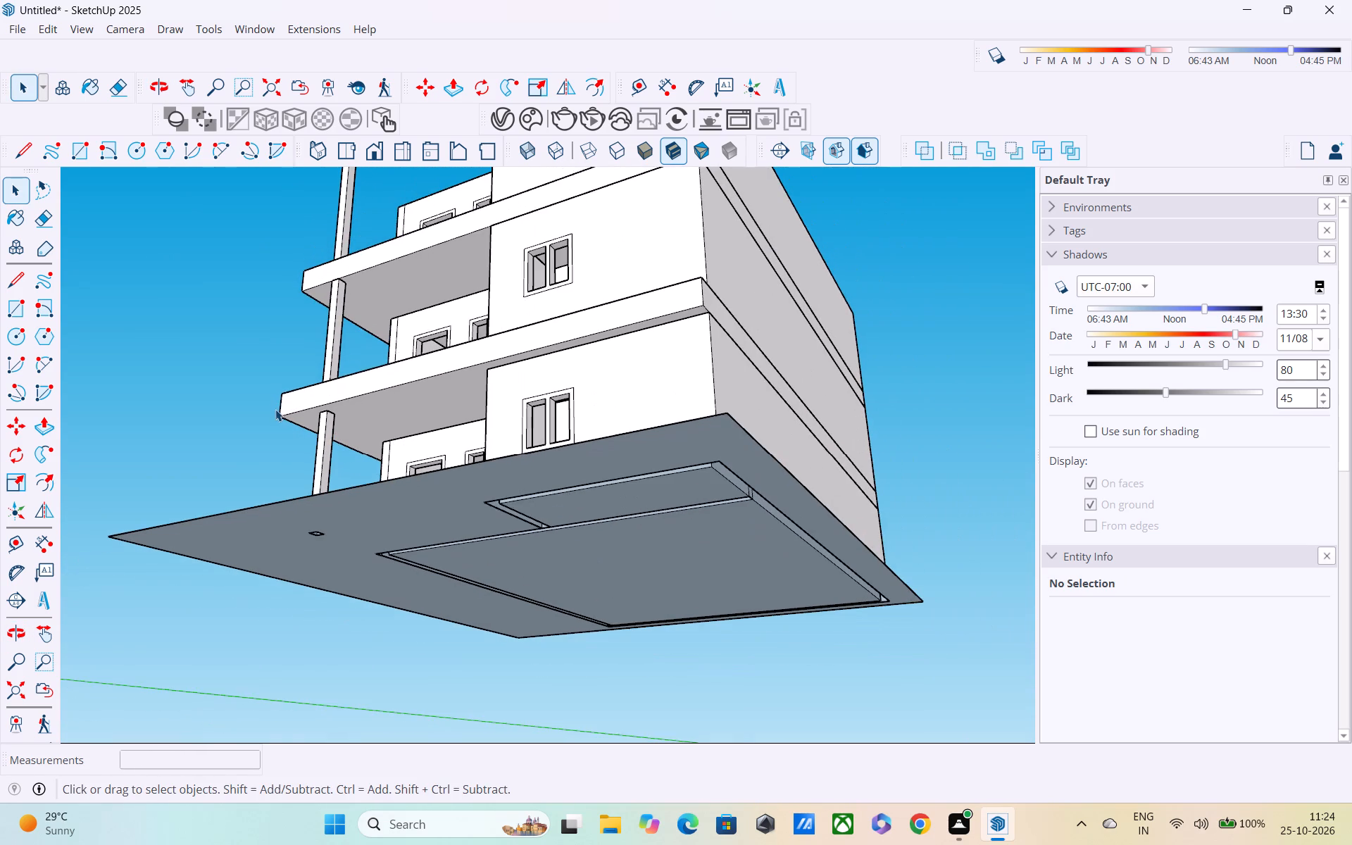
scroll(277, 407, "down", 2)
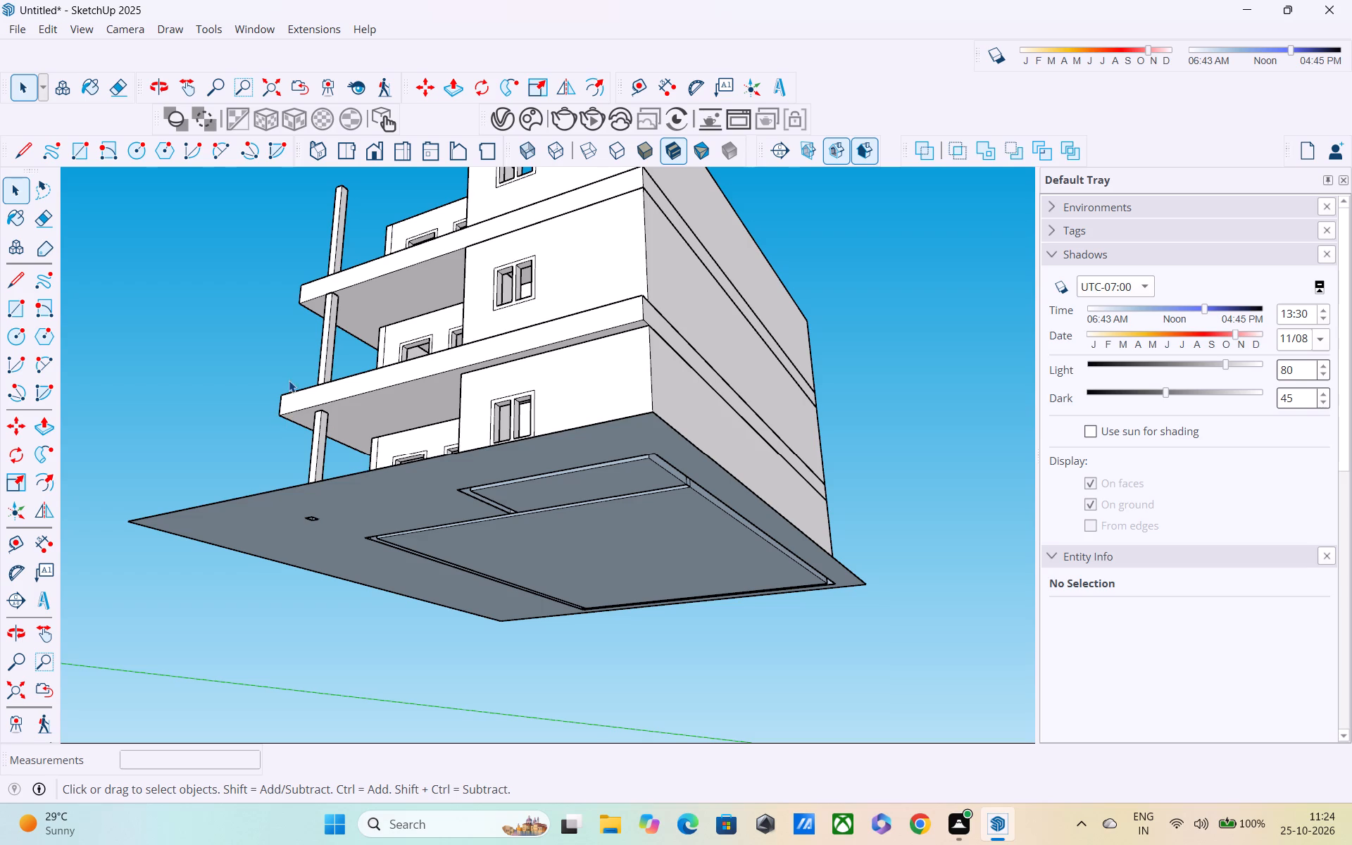
Open the upper floor slab for editing, ready to Push/Pull its long side face.
middle_click_drag(289, 380, 812, 566)
double_click(595, 324)
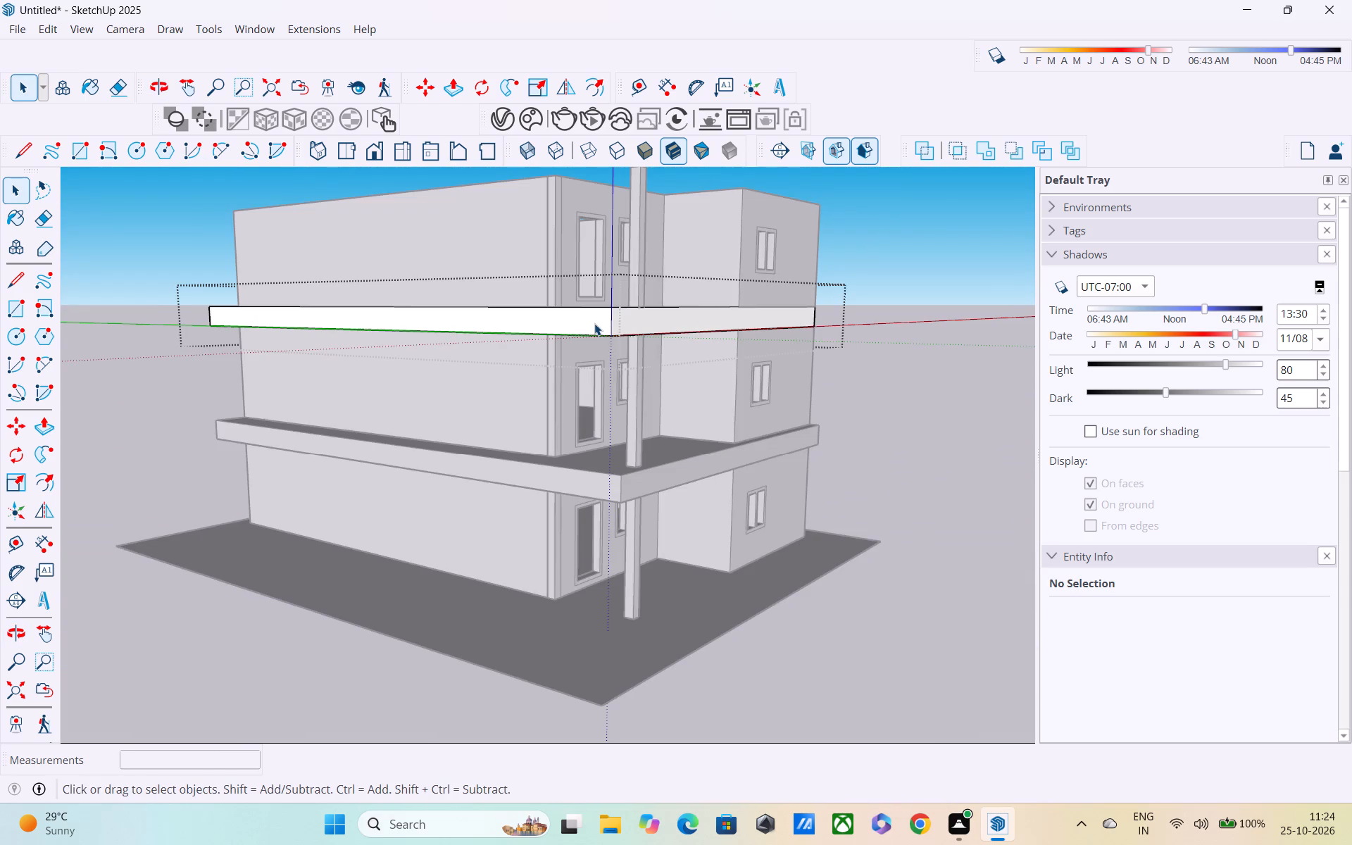
key("p")
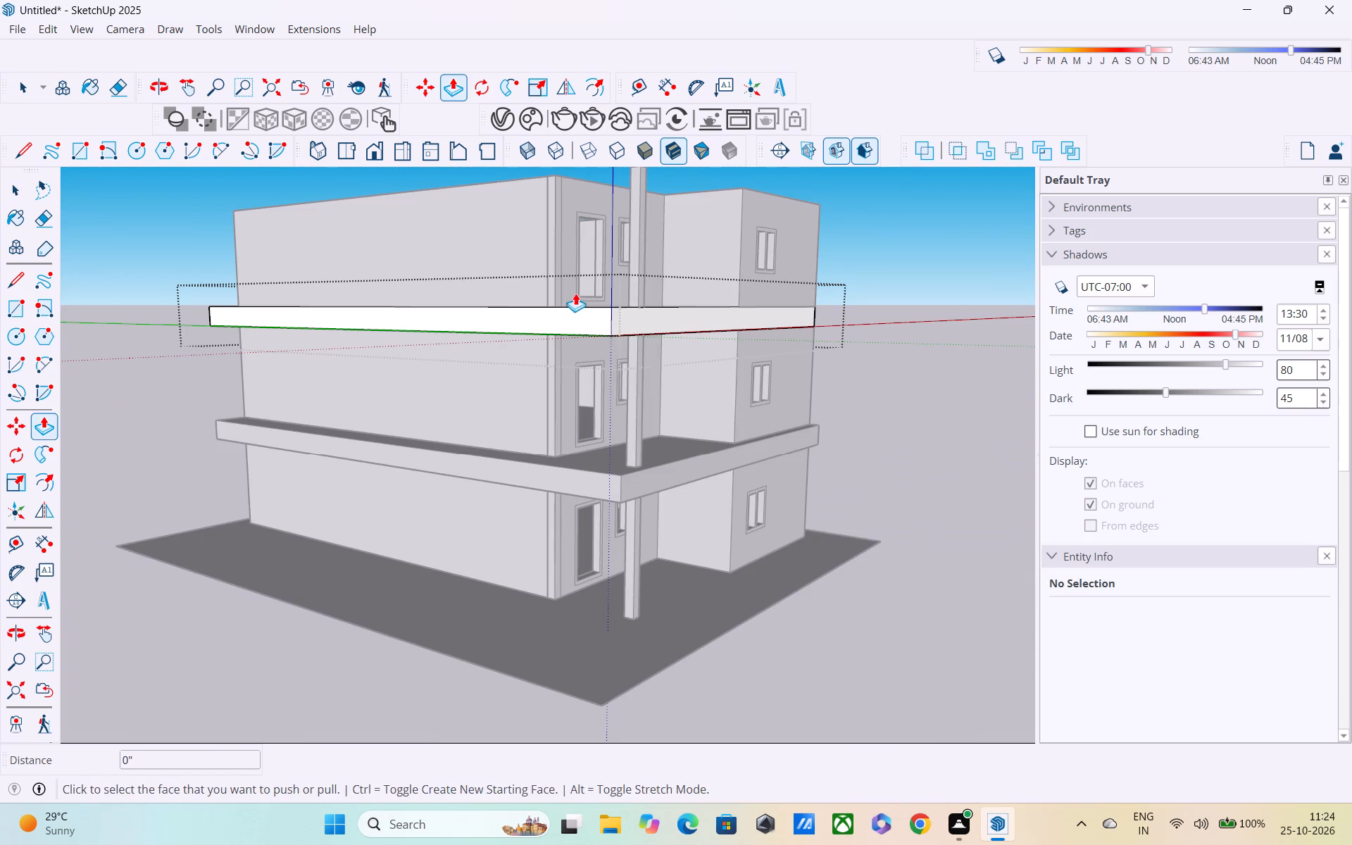
middle_click_drag(575, 293, 419, 401)
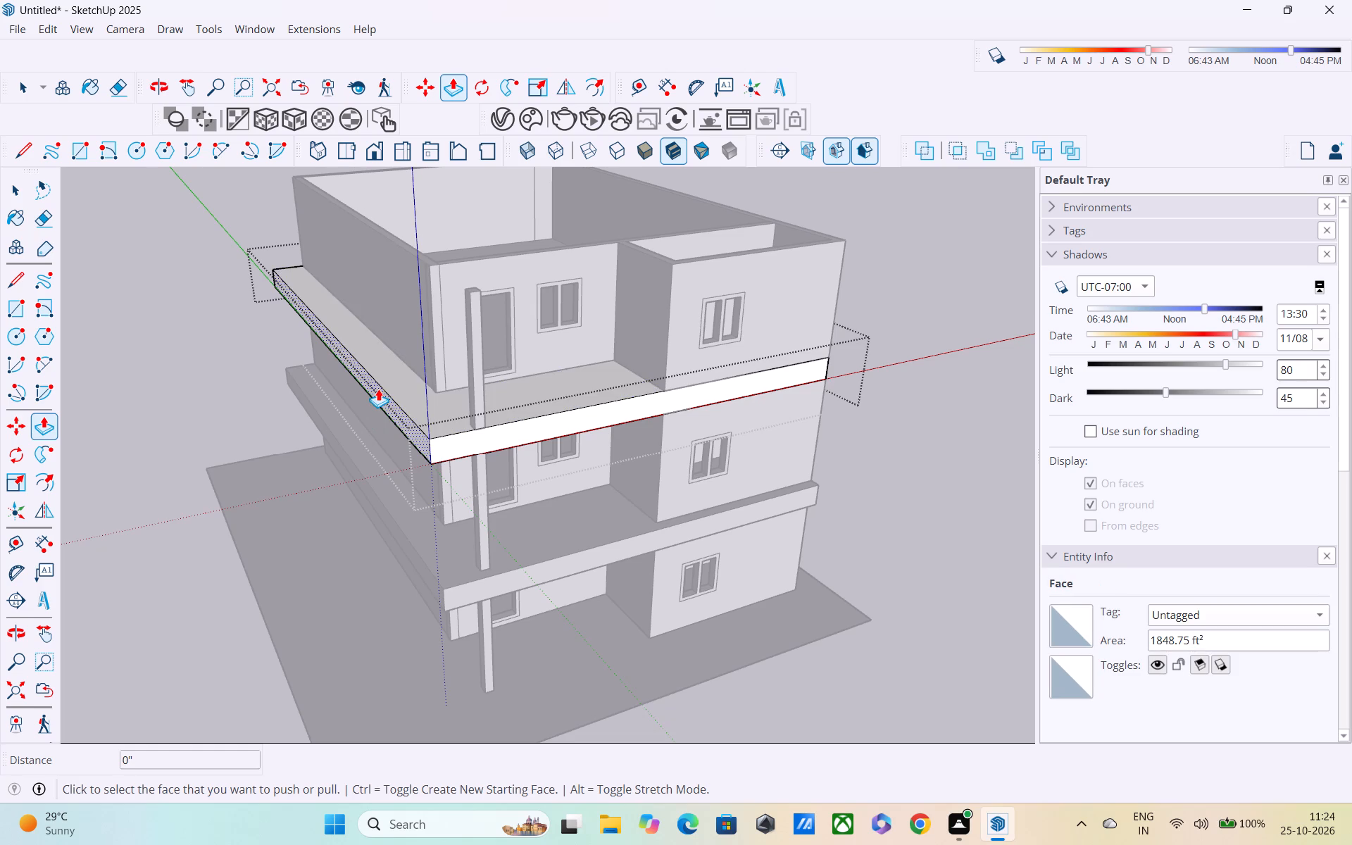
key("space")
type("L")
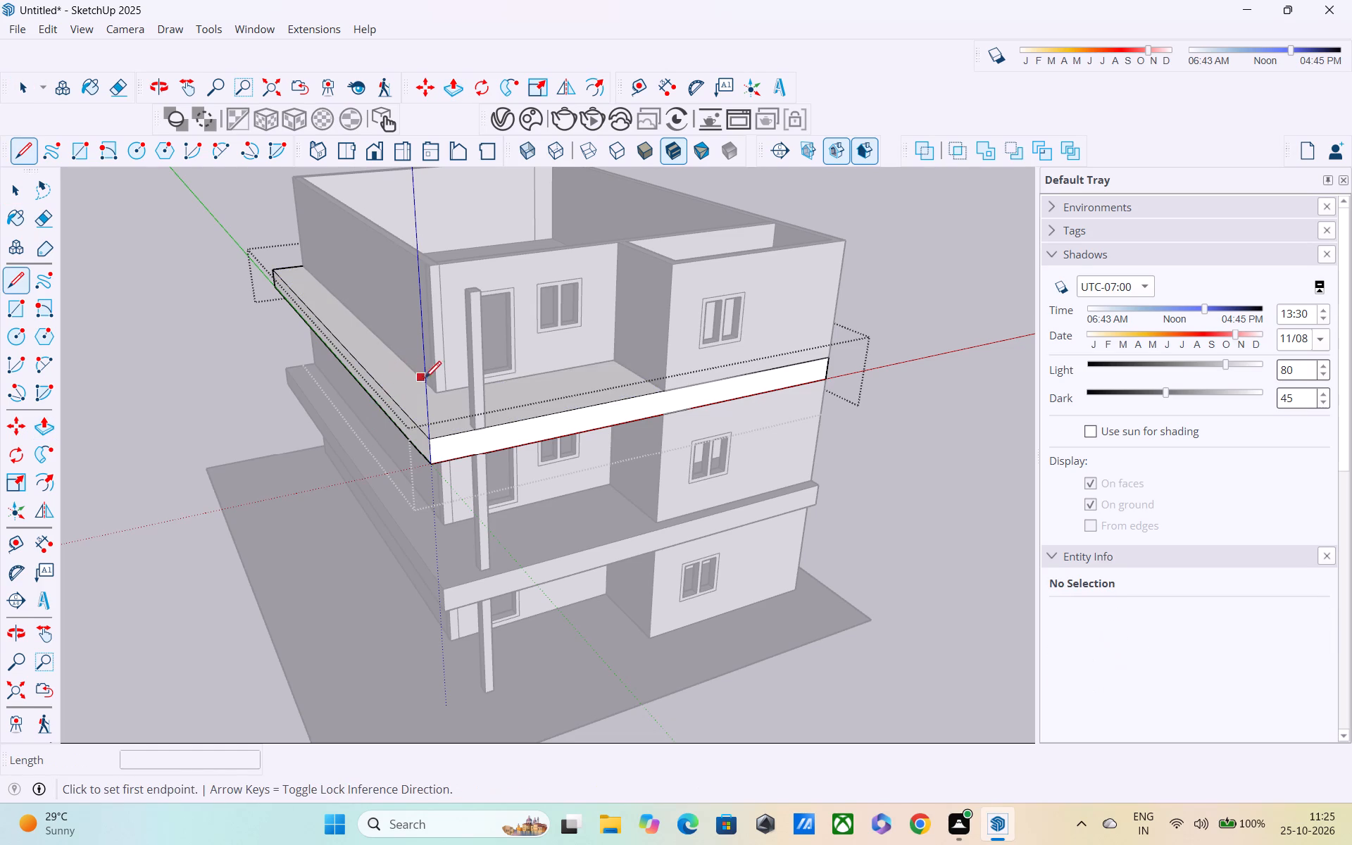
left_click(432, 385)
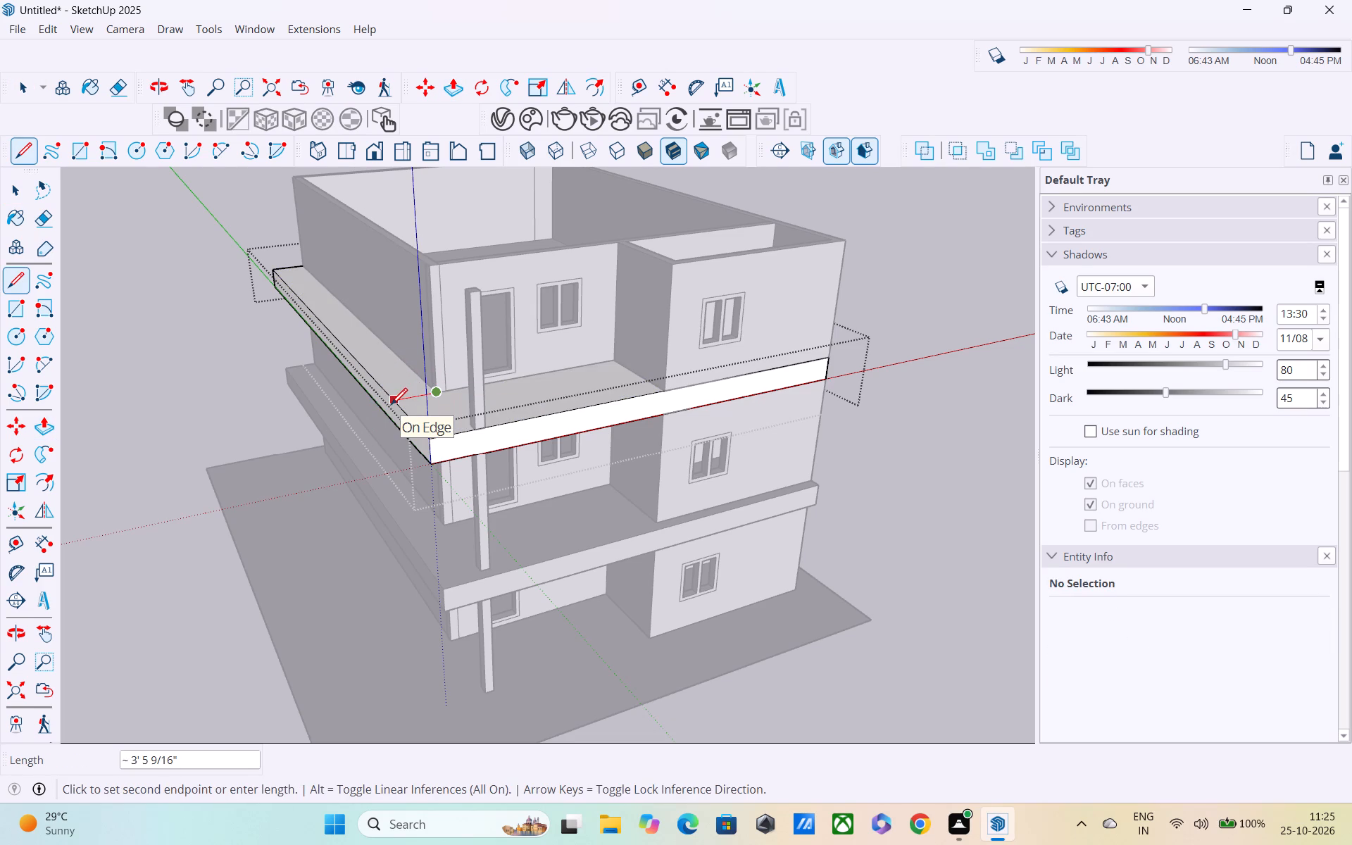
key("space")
Push/Pull the upper slab's long side face outward by 2'.
key("p")
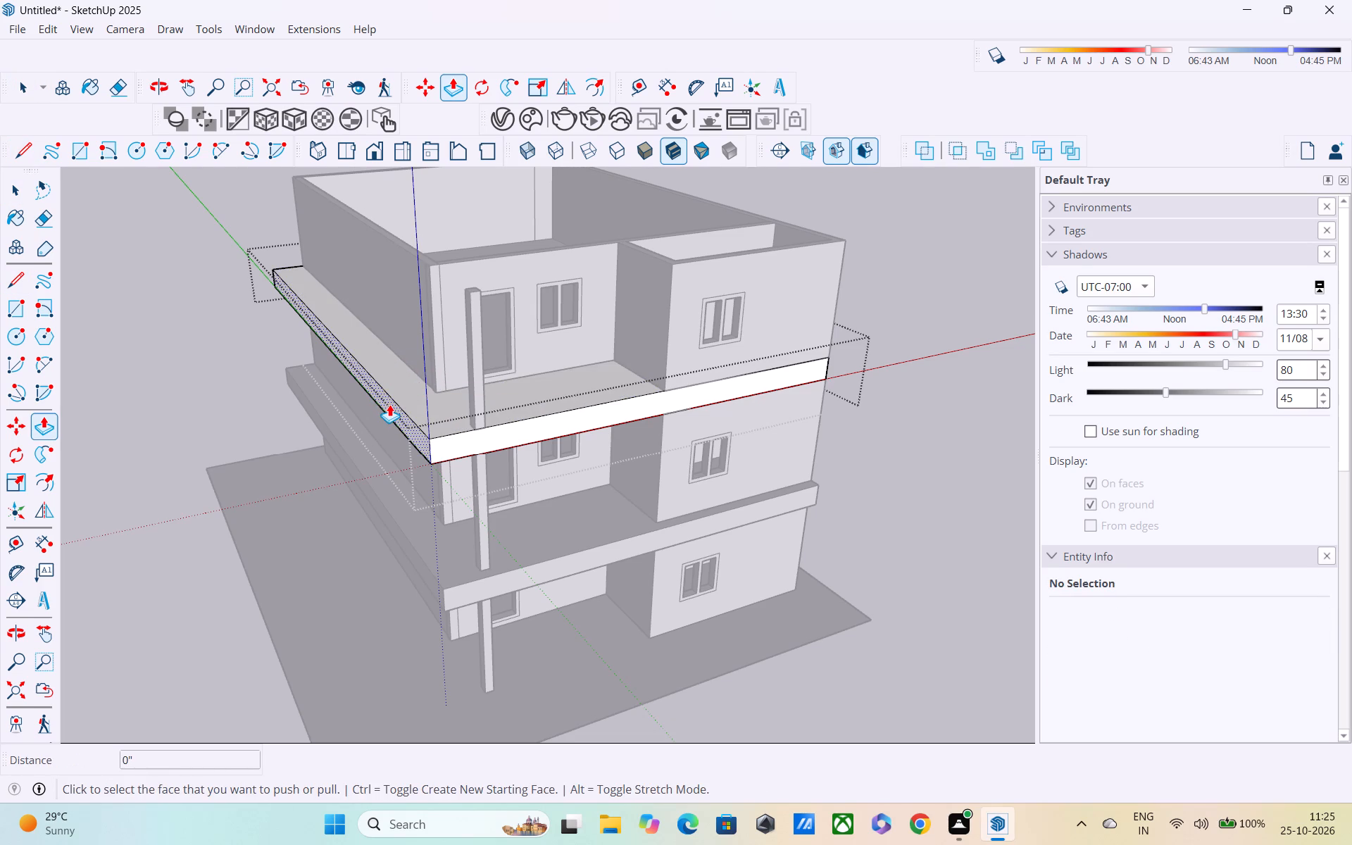
left_click(389, 404)
type("2'")
key("Return")
scroll(204, 432, "down", 2)
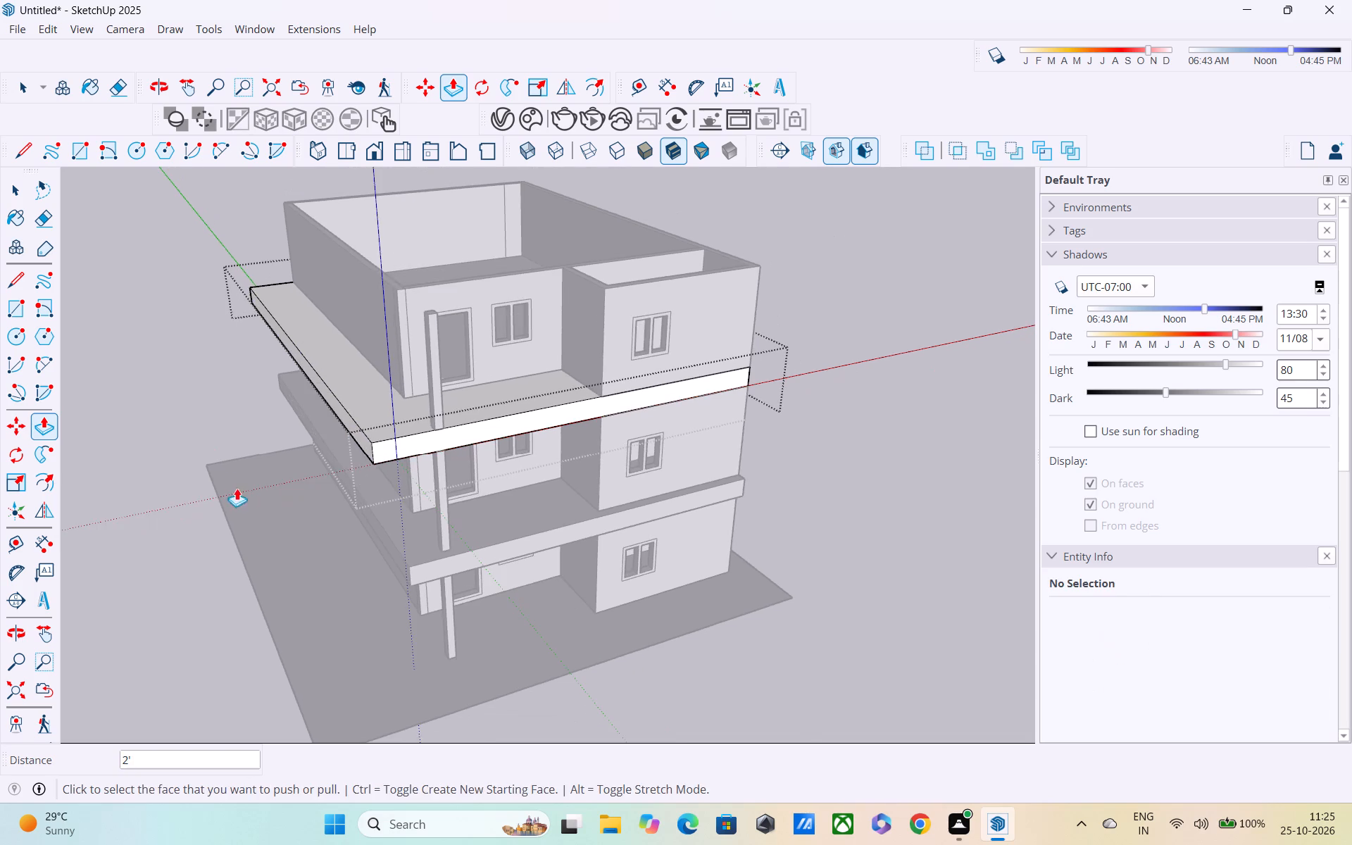
Push/Pull the upper slab's same long side face outward by another 1' and close the slab.
middle_click_drag(237, 489, 108, 377)
middle_click_drag(291, 453, 345, 433)
middle_click_drag(356, 438, 561, 588)
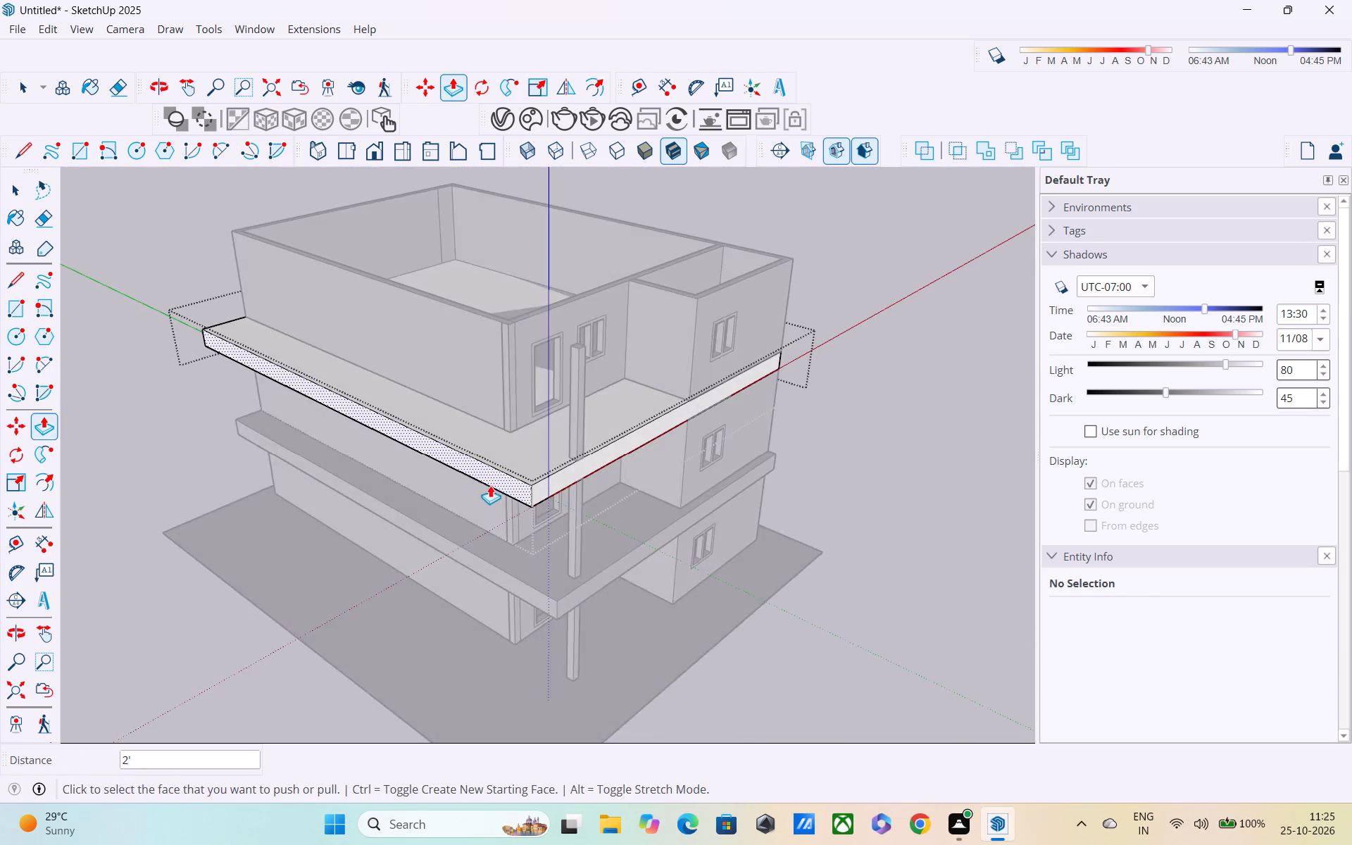
scroll(487, 474, "up", 3)
left_click(485, 472)
type("1'")
key("Return")
scroll(484, 476, "down", 3)
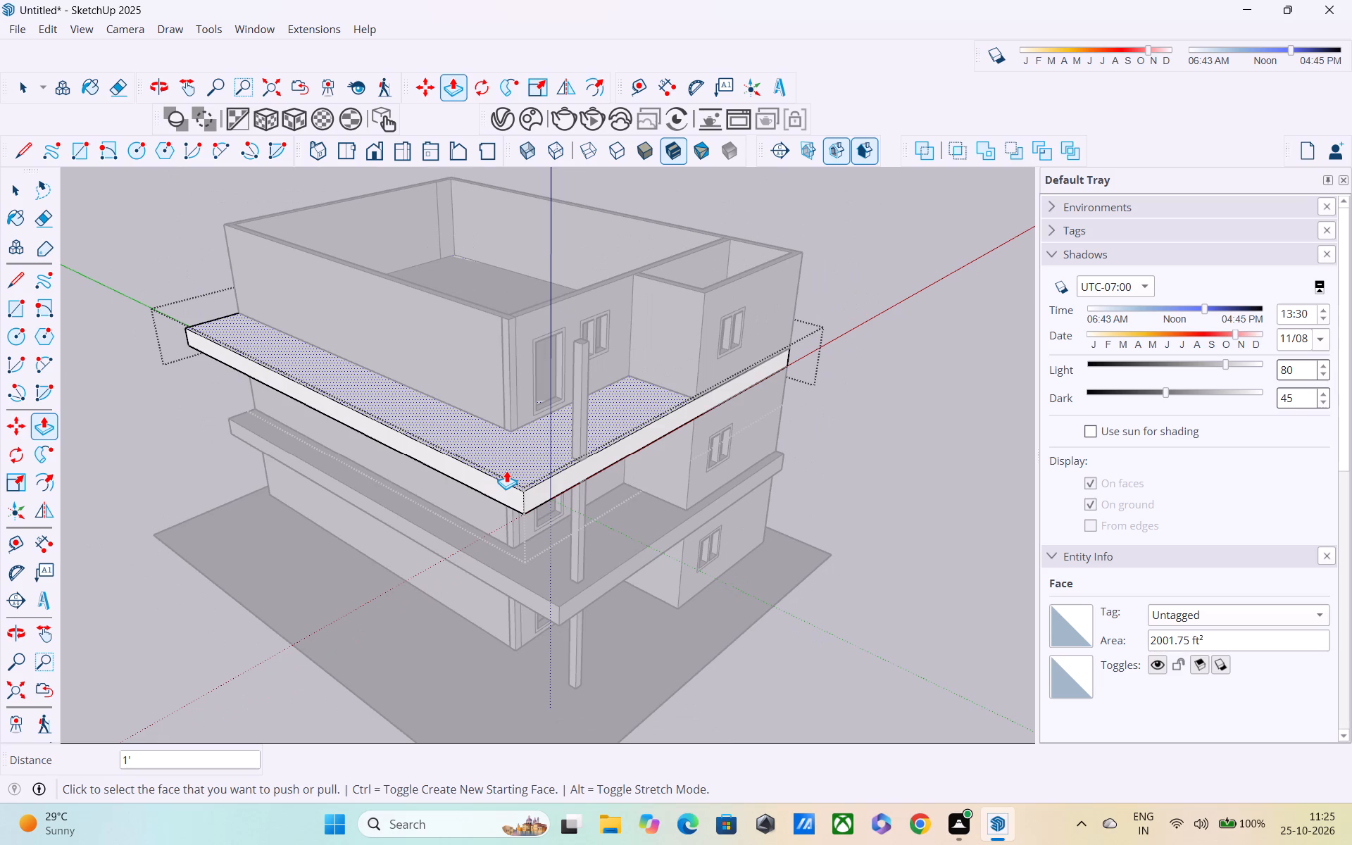
middle_click_drag(507, 469, 231, 377)
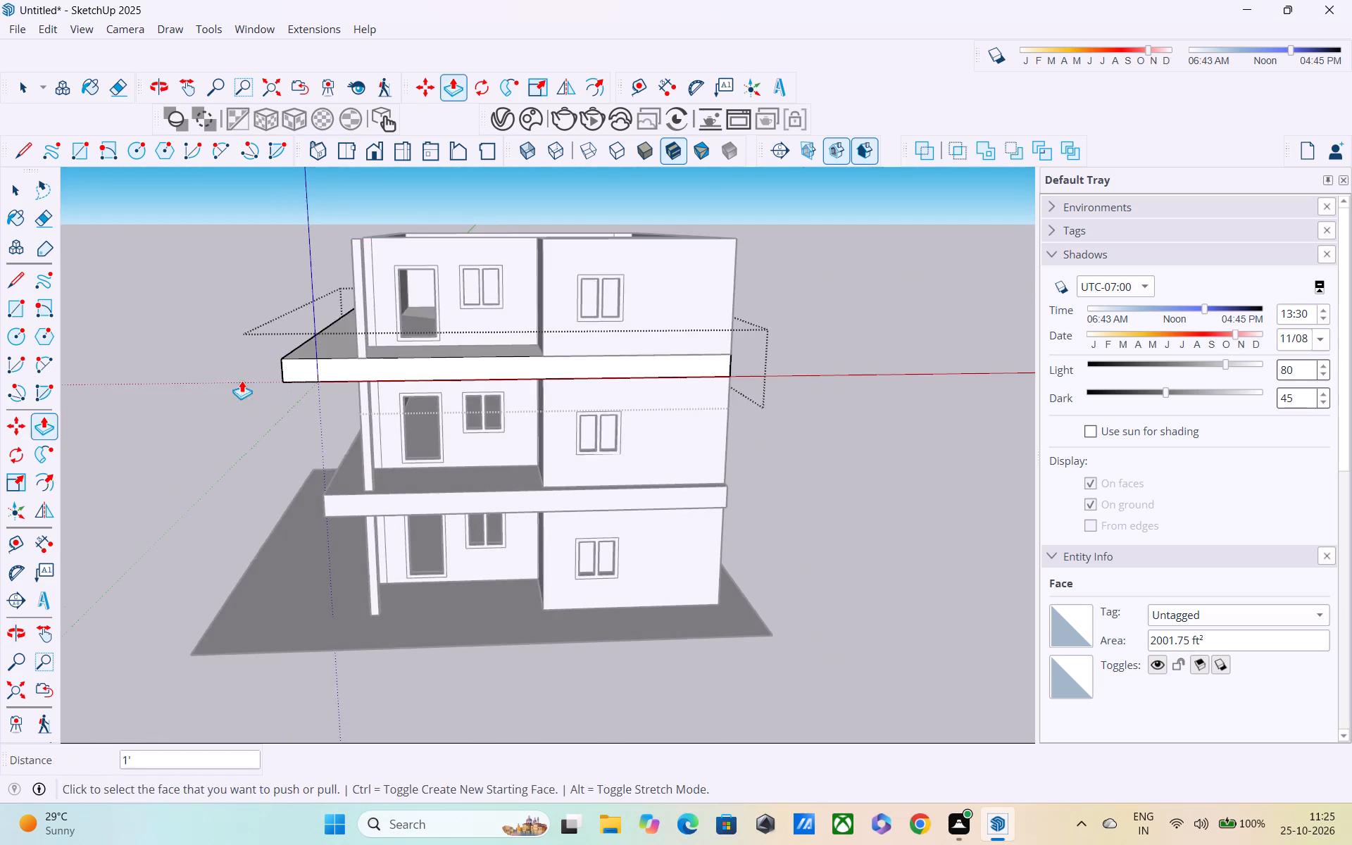
middle_click_drag(384, 431, 513, 325)
double_click(408, 413)
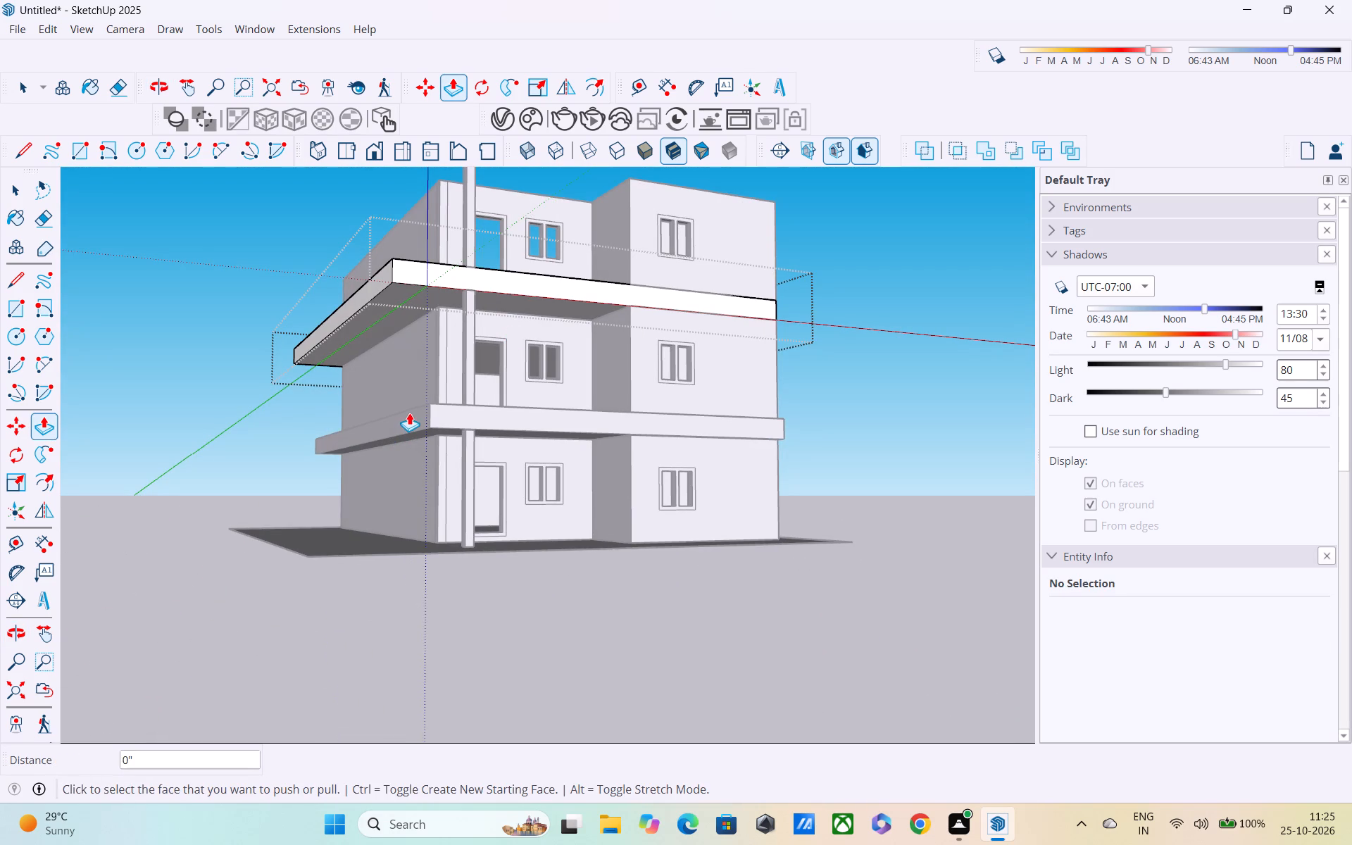
key("space")
left_click(144, 367)
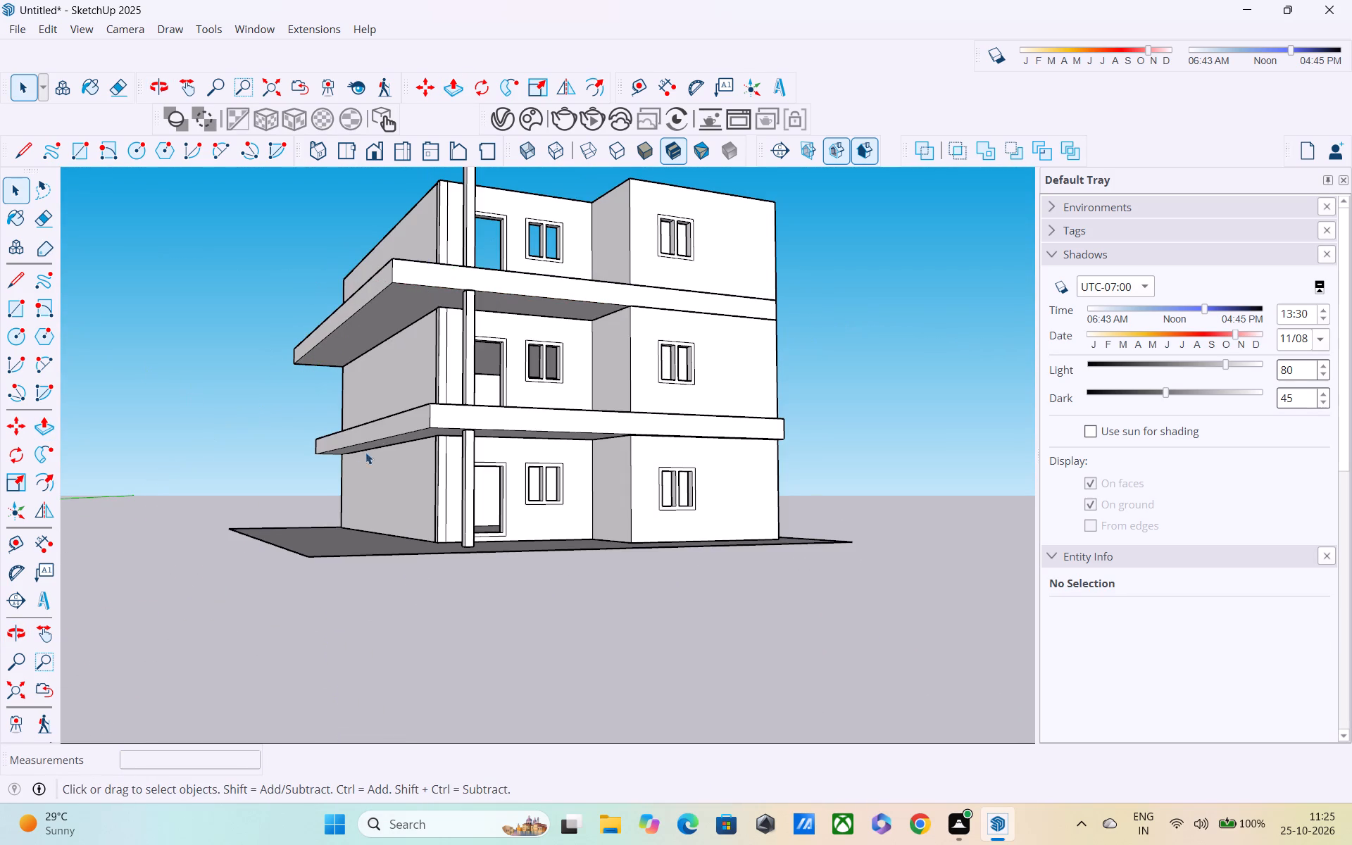
Push/Pull the lower slab's long side face outward 3' to align with the upper slab's edge, and close the slab.
double_click(376, 433)
key("p")
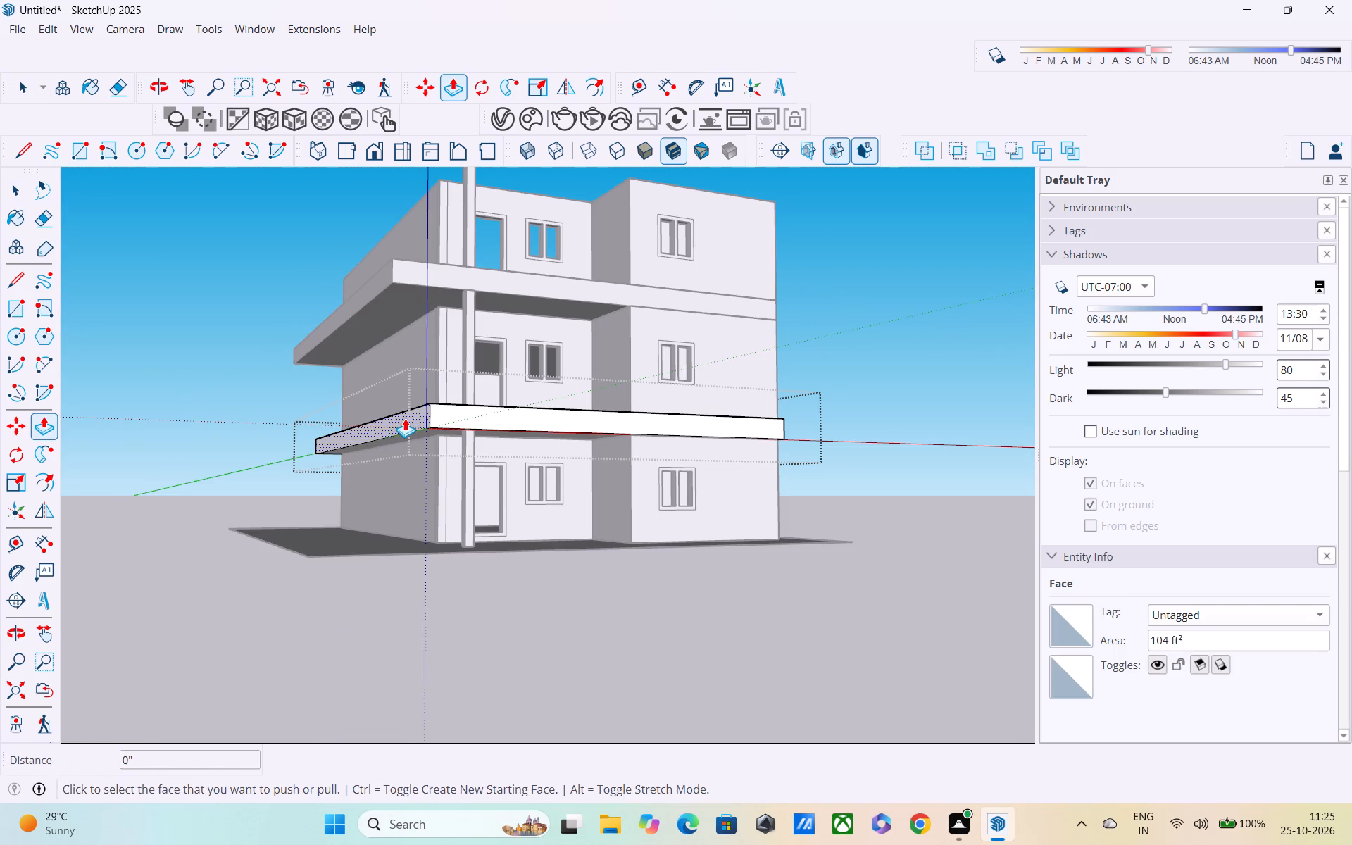
left_click(405, 418)
left_click(362, 308)
scroll(392, 330, "down", 2)
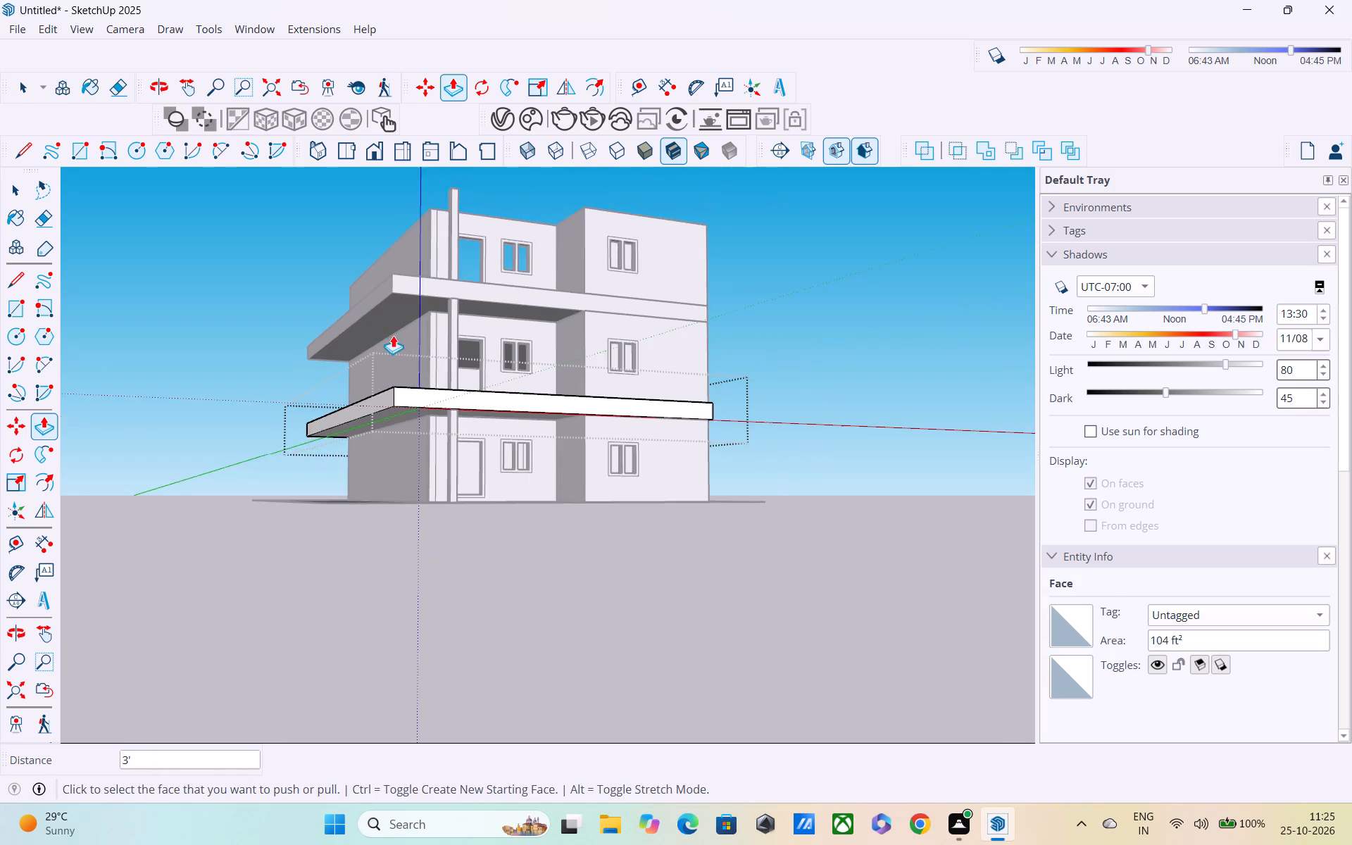
middle_click_drag(393, 335, 264, 483)
scroll(273, 467, "down", 6)
key("space")
left_click(620, 363)
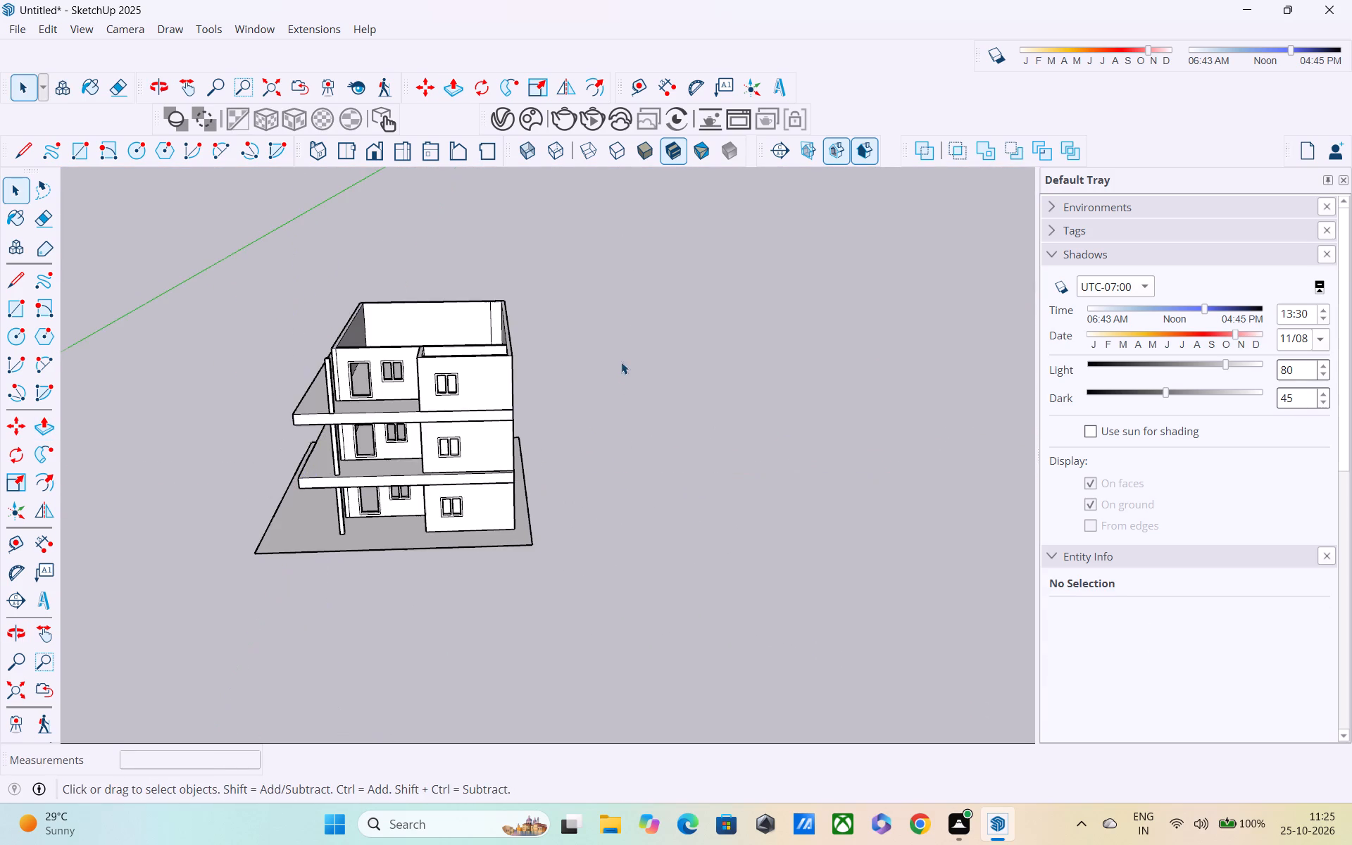
Examine the widened floor slabs and their overhangs from the front corner, the side and underneath.
middle_click_drag(615, 421, 583, 272)
scroll(430, 445, "up", 4)
scroll(331, 474, "up", 3)
middle_click_drag(378, 487, 649, 581)
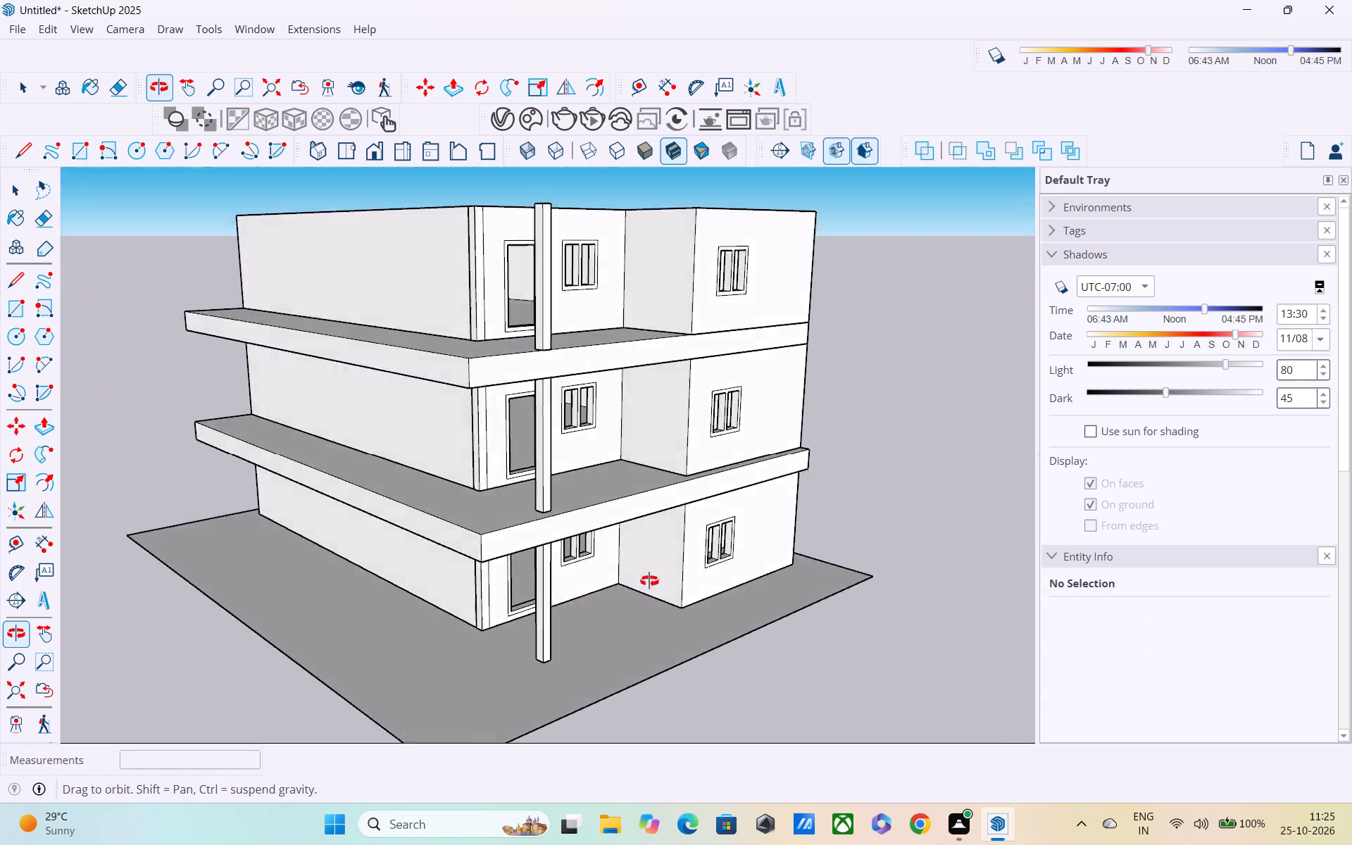
middle_click_drag(649, 581, 545, 377)
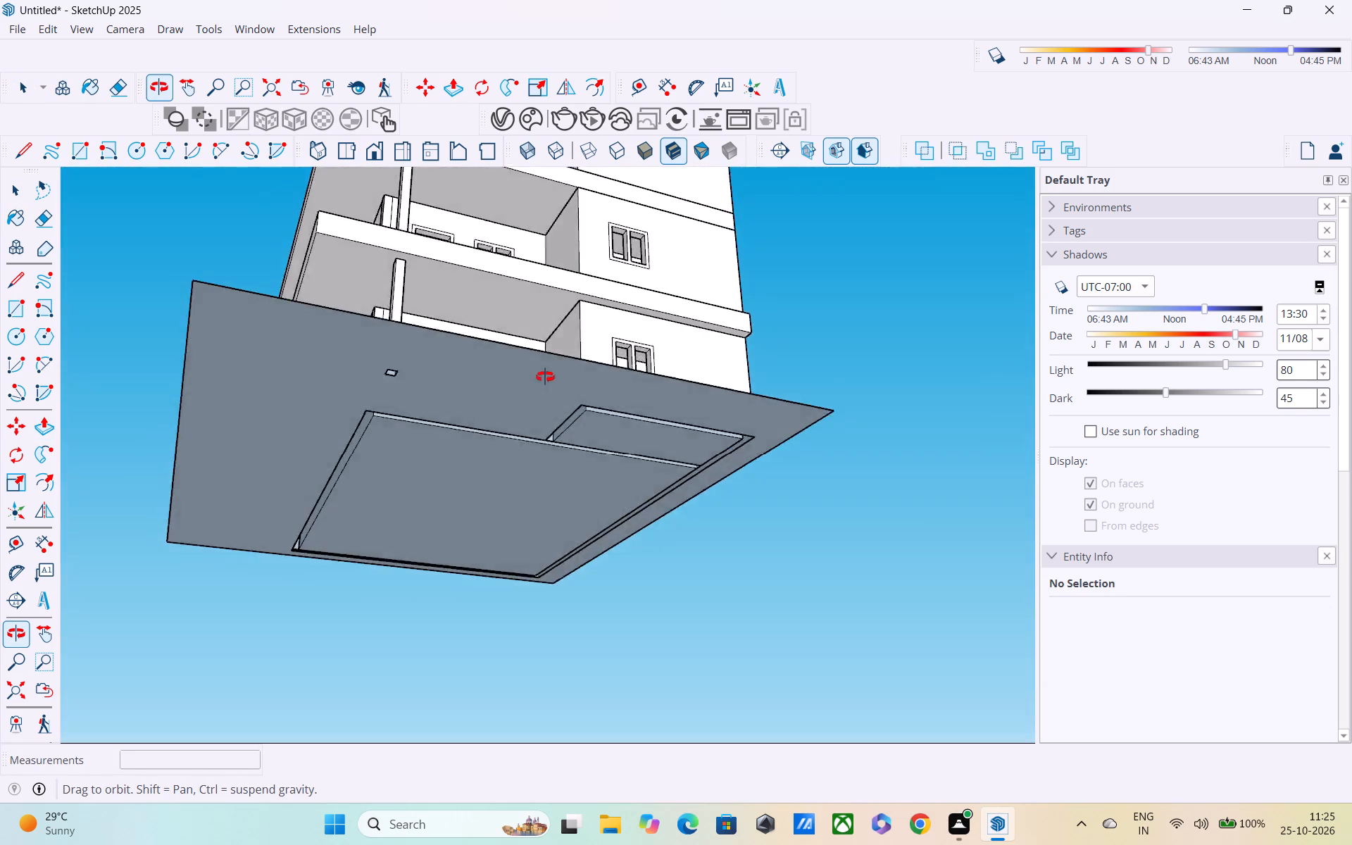
middle_click_drag(545, 377, 529, 322)
scroll(539, 455, "down", 1)
middle_click_drag(539, 455, 670, 506)
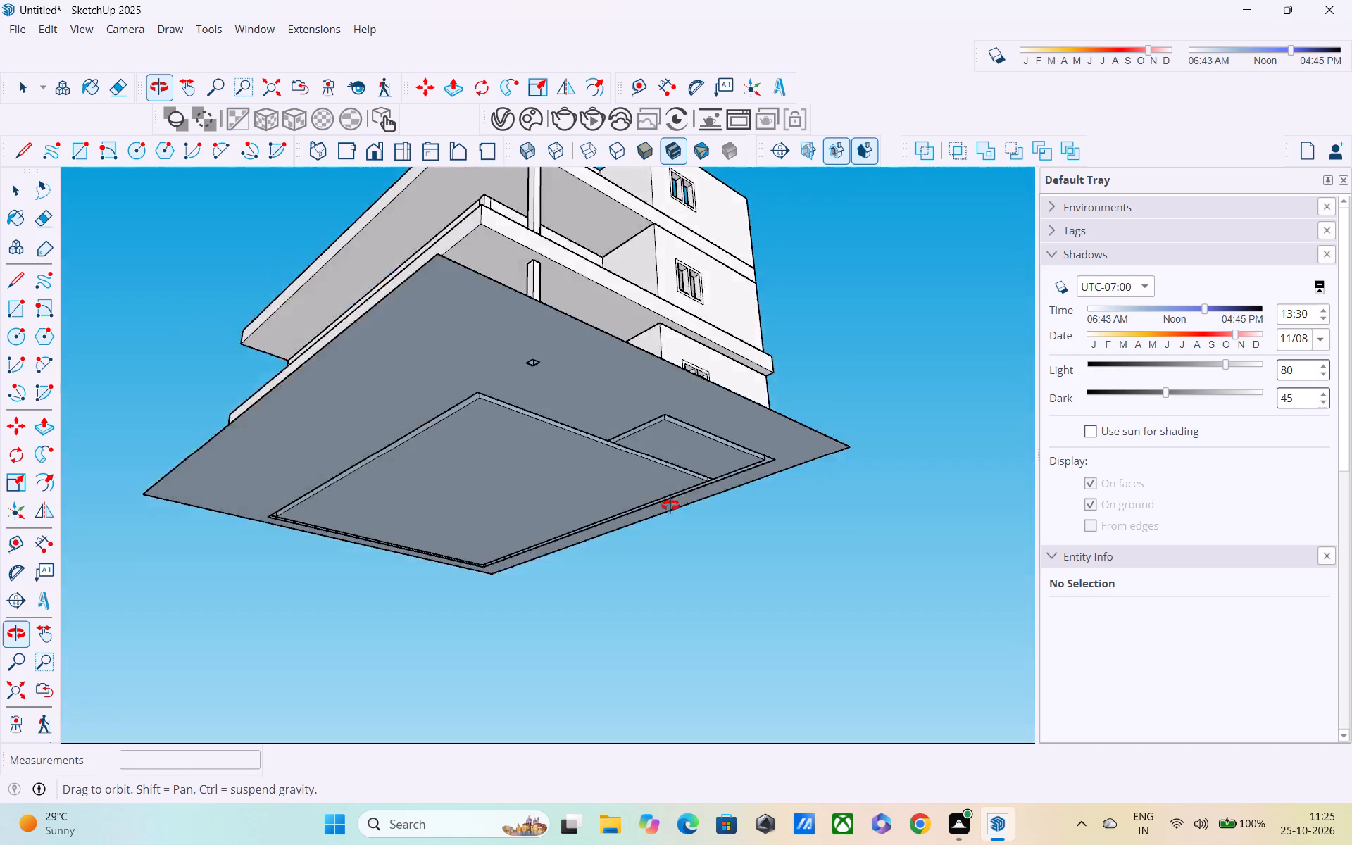
middle_click_drag(670, 506, 765, 546)
scroll(765, 546, "up", 1)
scroll(740, 526, "down", 5)
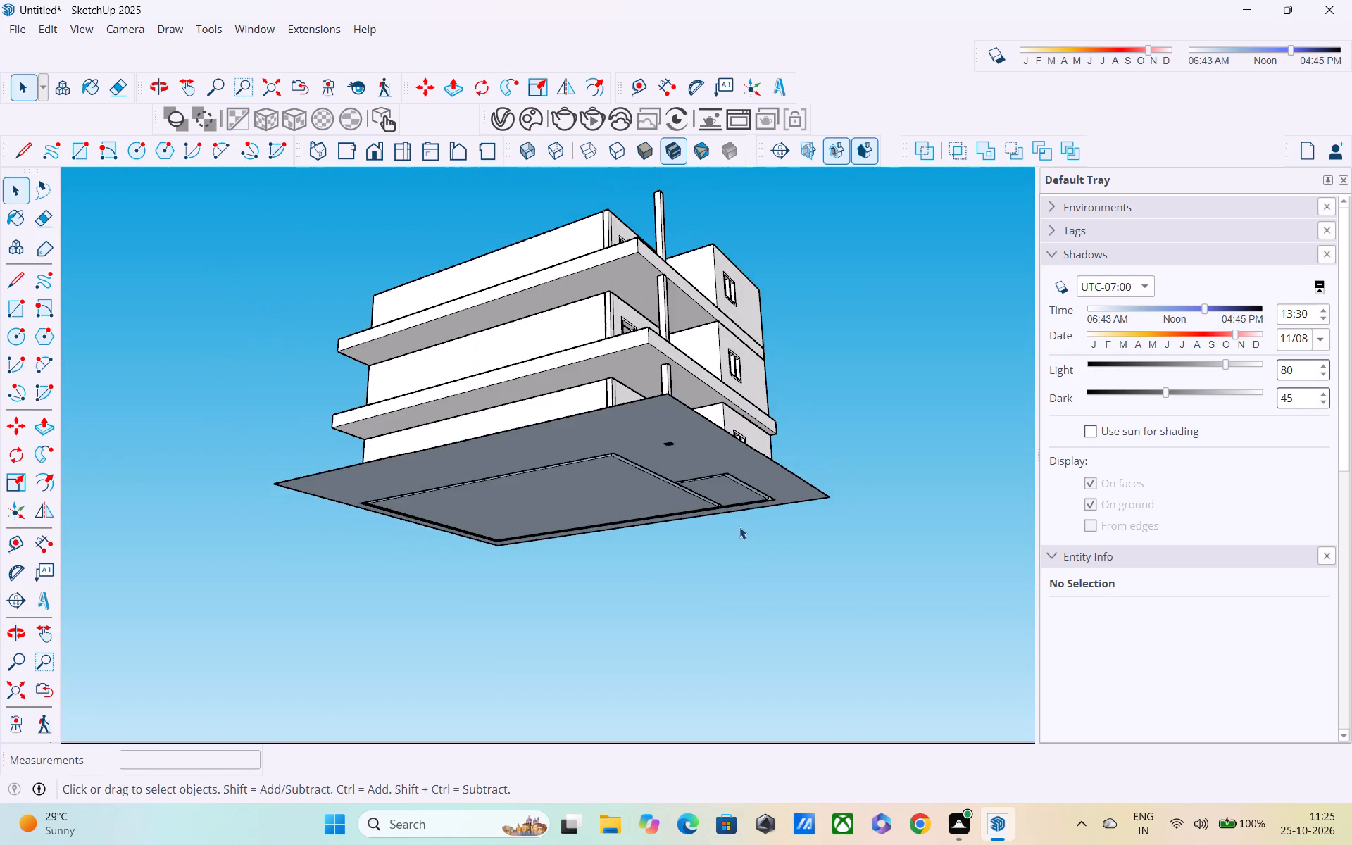
Open the ground-floor wall group and erase the stray vertical line beside the door at the front wall's corner.
scroll(739, 491, "down", 4)
middle_click_drag(738, 491, 447, 687)
scroll(553, 494, "up", 2)
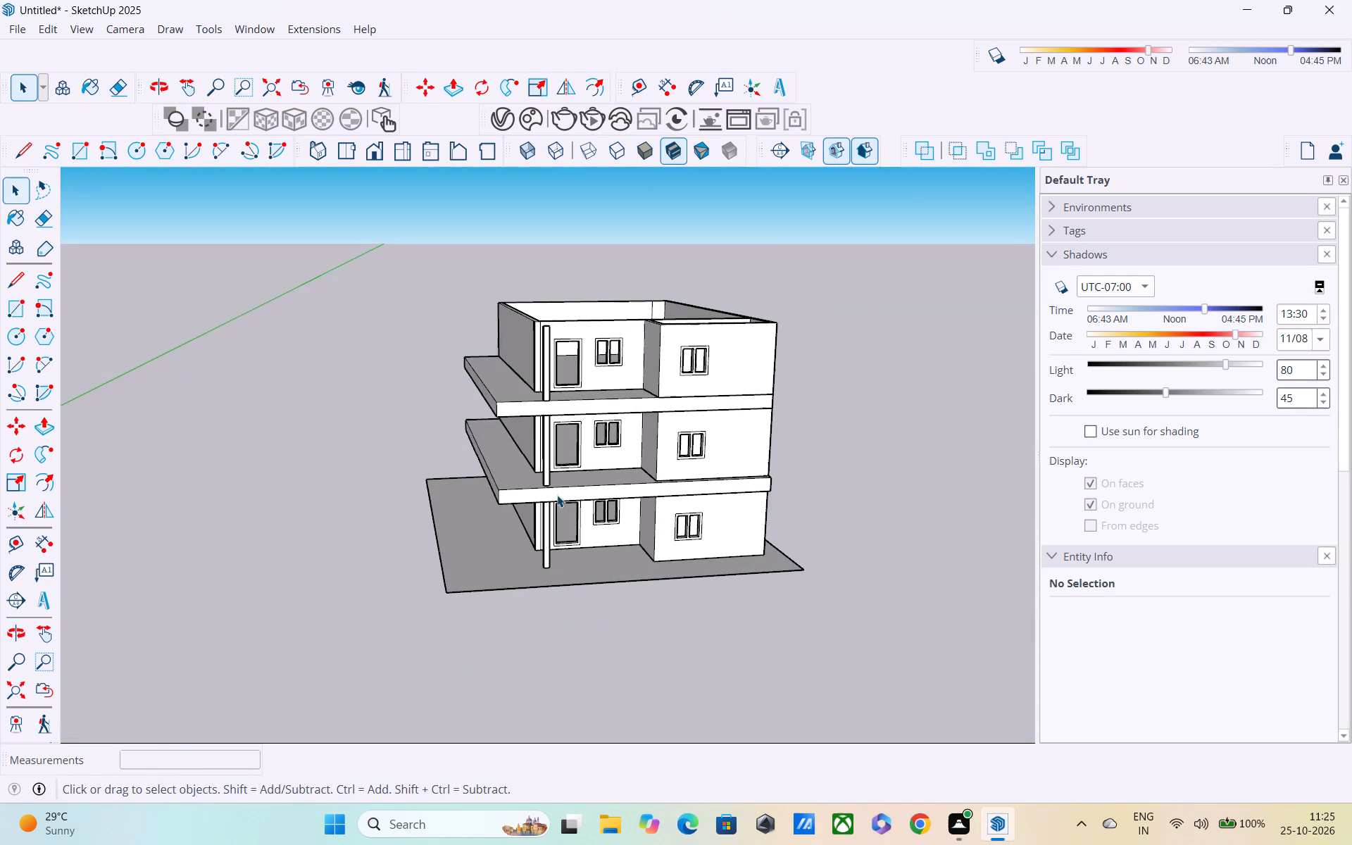
scroll(557, 495, "up", 3)
scroll(458, 569, "up", 1)
middle_click_drag(501, 572, 768, 534)
scroll(711, 543, "up", 3)
scroll(646, 516, "up", 4)
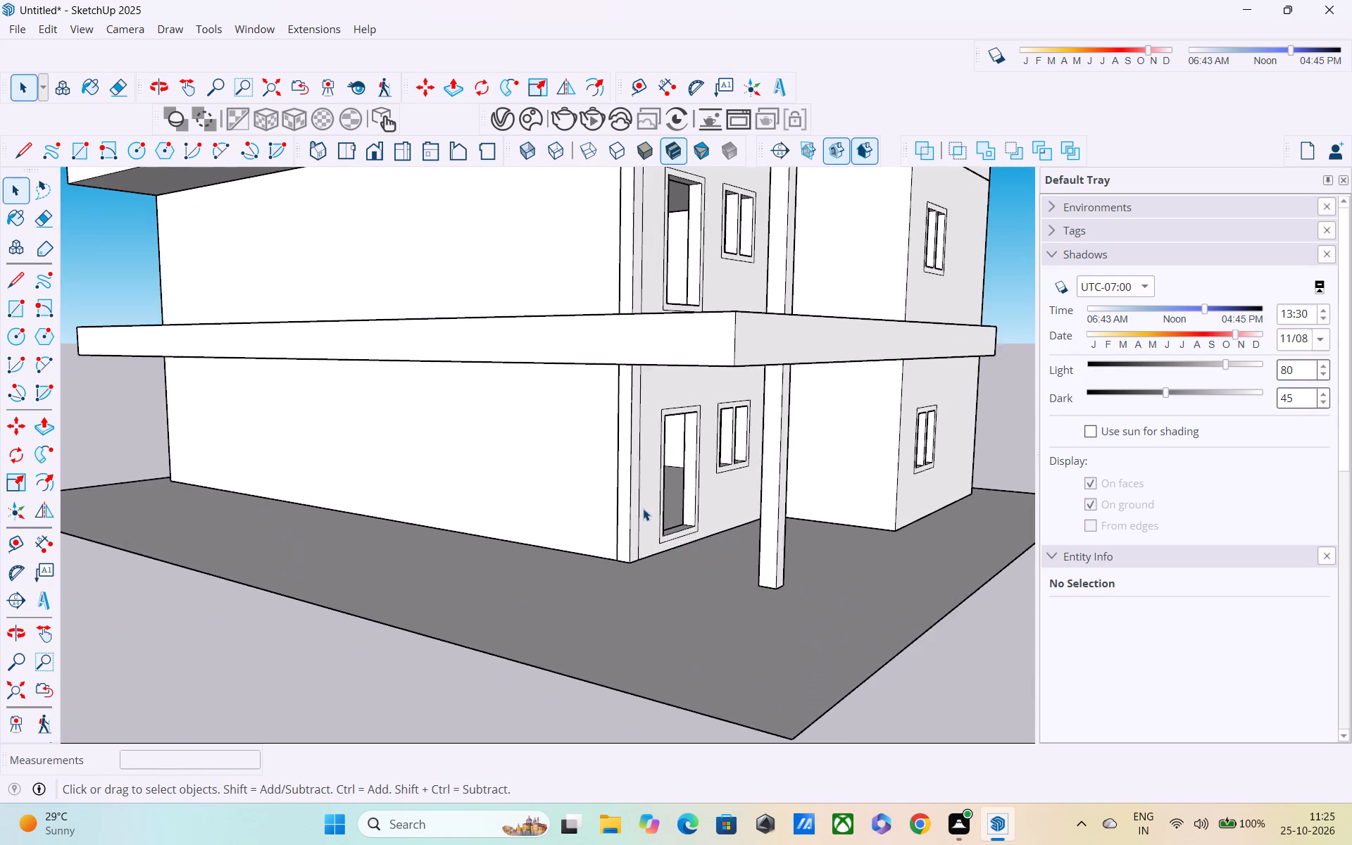
scroll(642, 508, "up", 4)
middle_click_drag(563, 535, 361, 630)
scroll(368, 581, "down", 5)
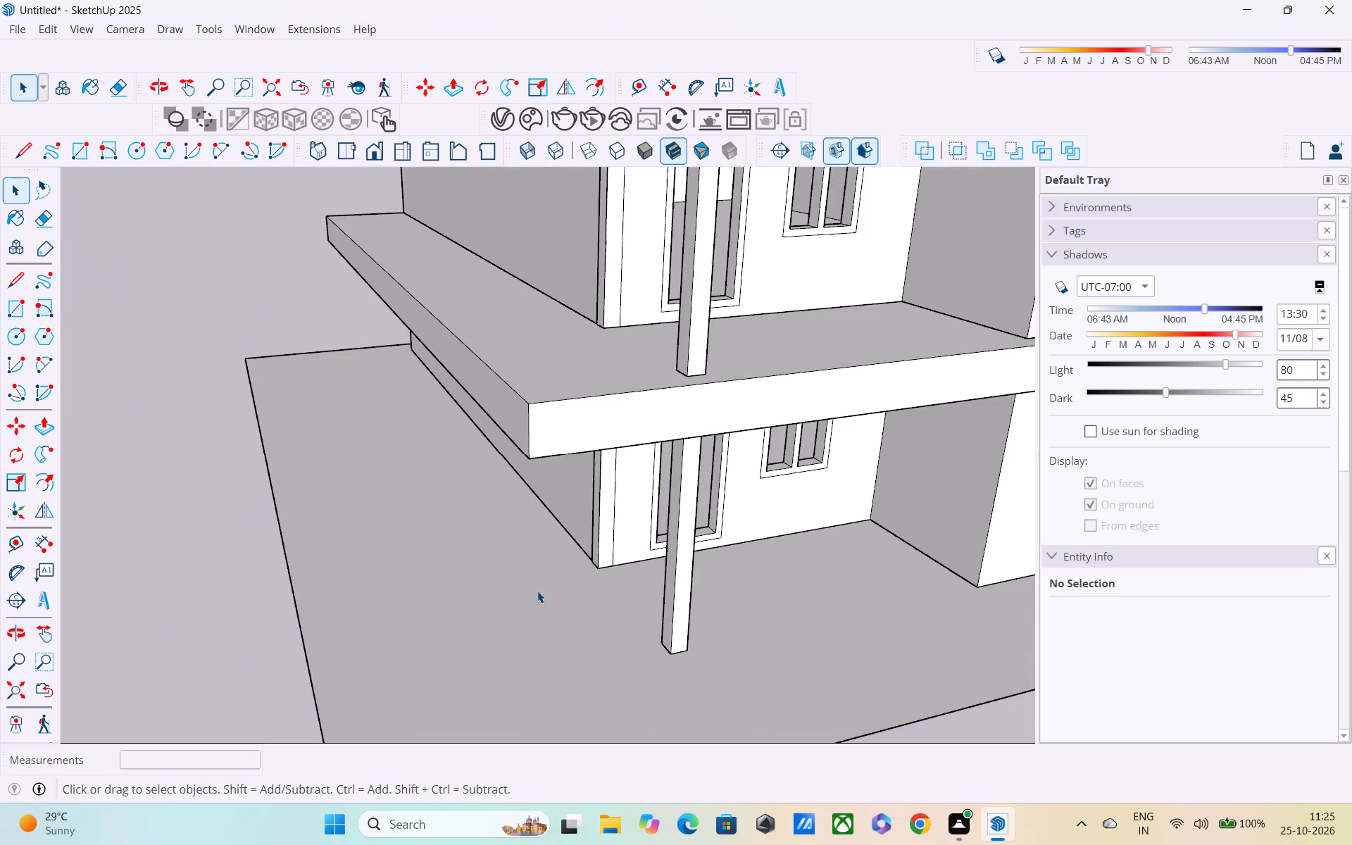
middle_click_drag(716, 548, 642, 468)
double_click(677, 401)
scroll(610, 422, "up", 4)
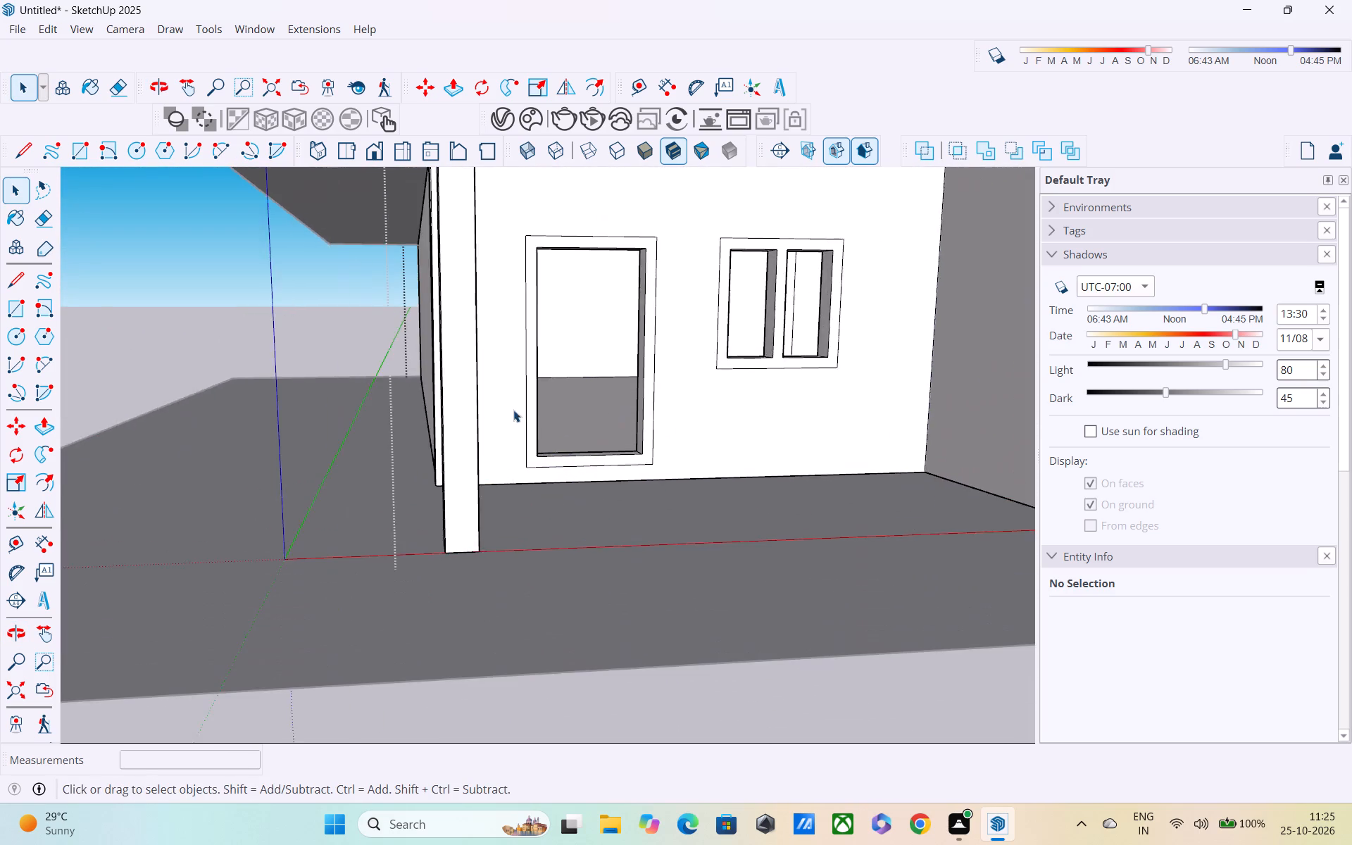
scroll(513, 410, "up", 7)
middle_click_drag(468, 389, 423, 388)
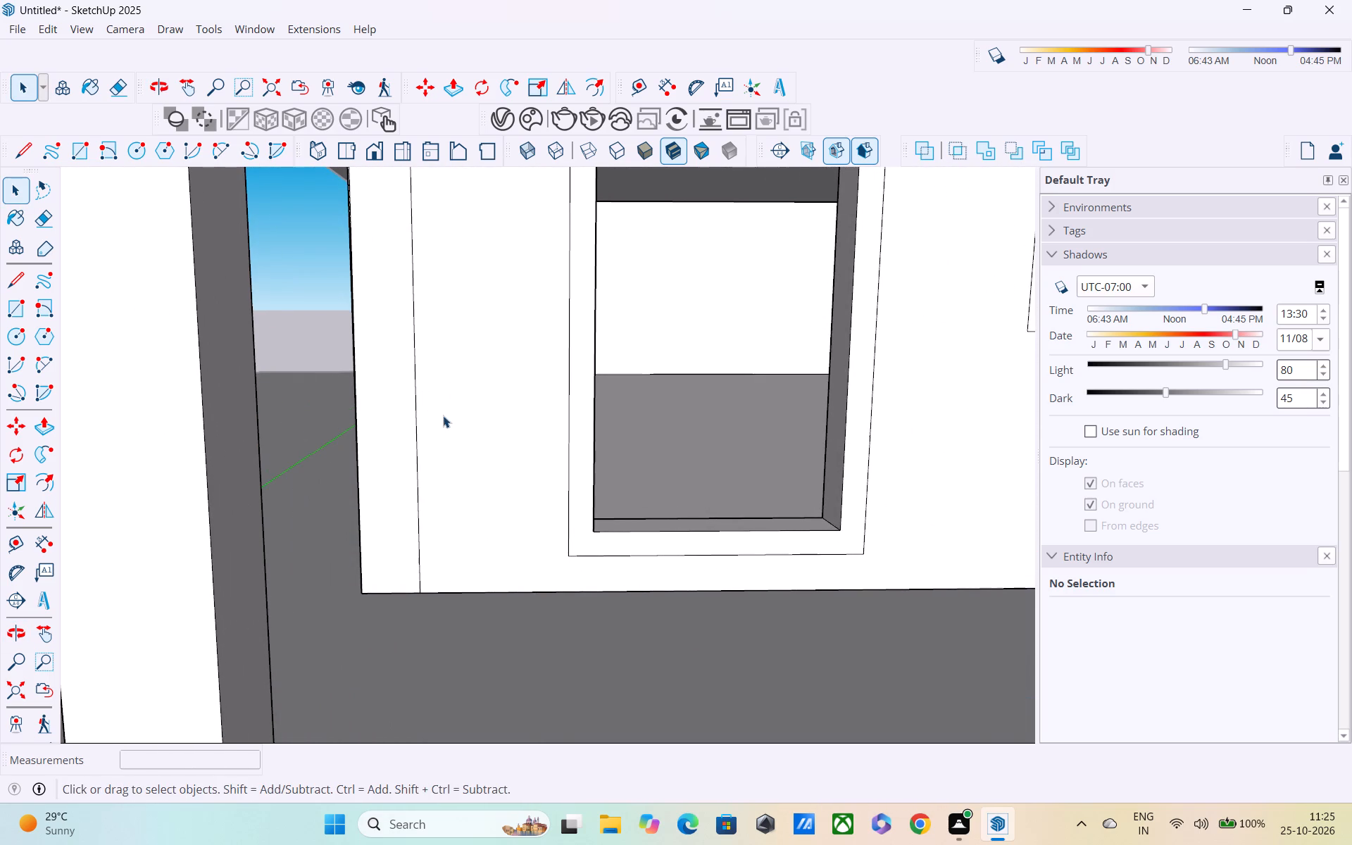
key("e")
left_click(417, 351)
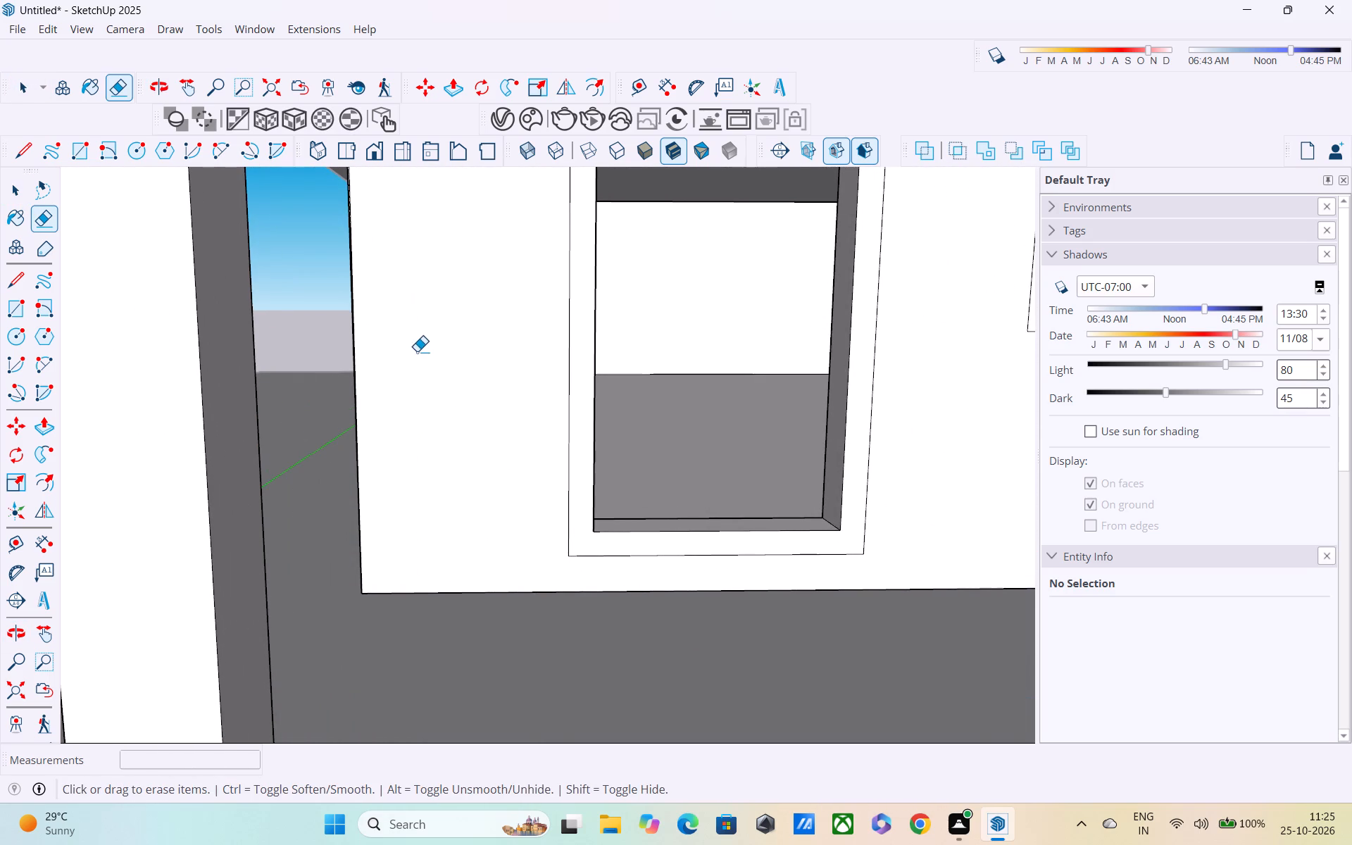
Open the middle-storey wall group and erase the stray vertical line between the front wall's corner and the door.
scroll(511, 463, "down", 4)
middle_click_drag(511, 494, 822, 508)
scroll(801, 494, "down", 6)
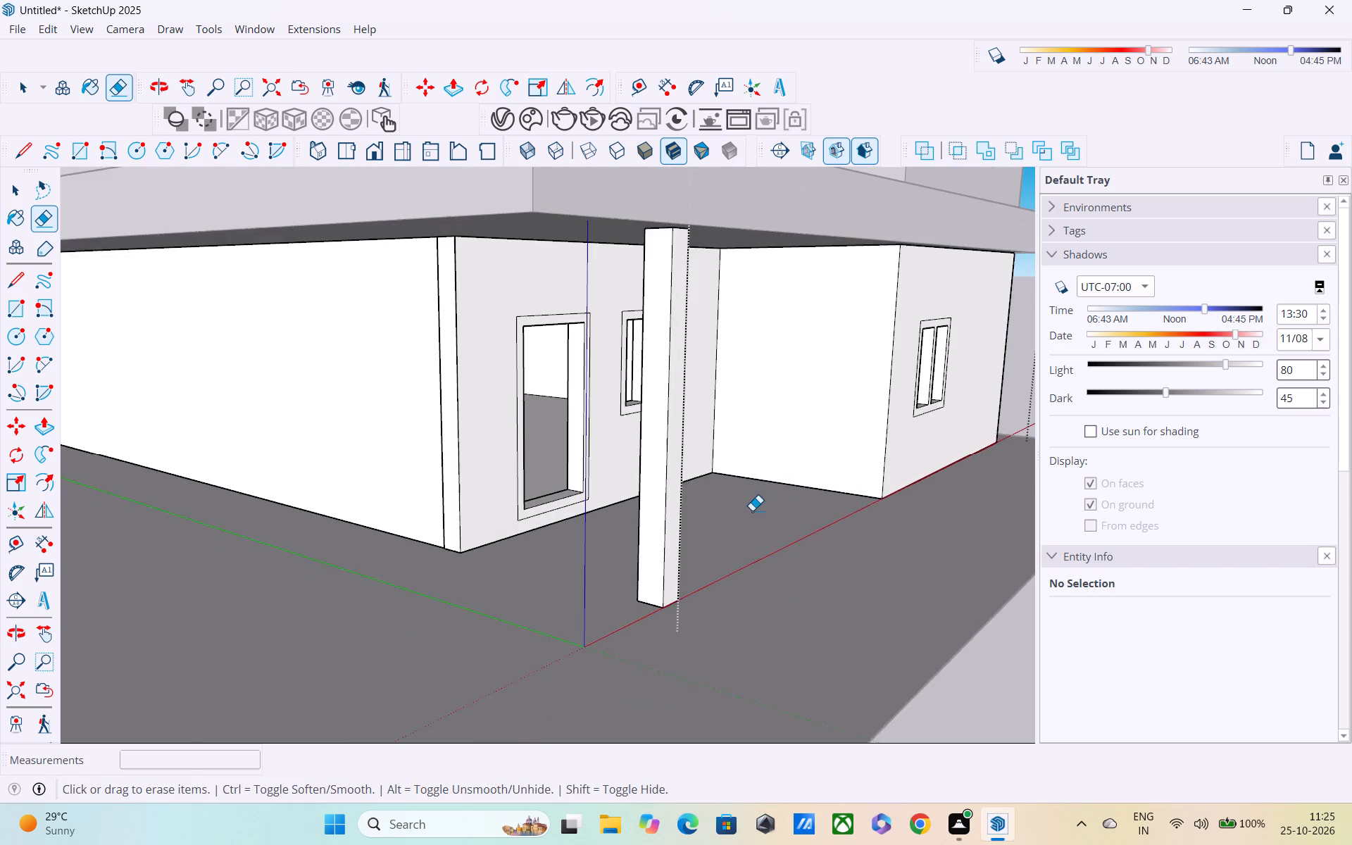
scroll(752, 511, "down", 3)
middle_click_drag(751, 511, 506, 375)
scroll(549, 815, "down", 1)
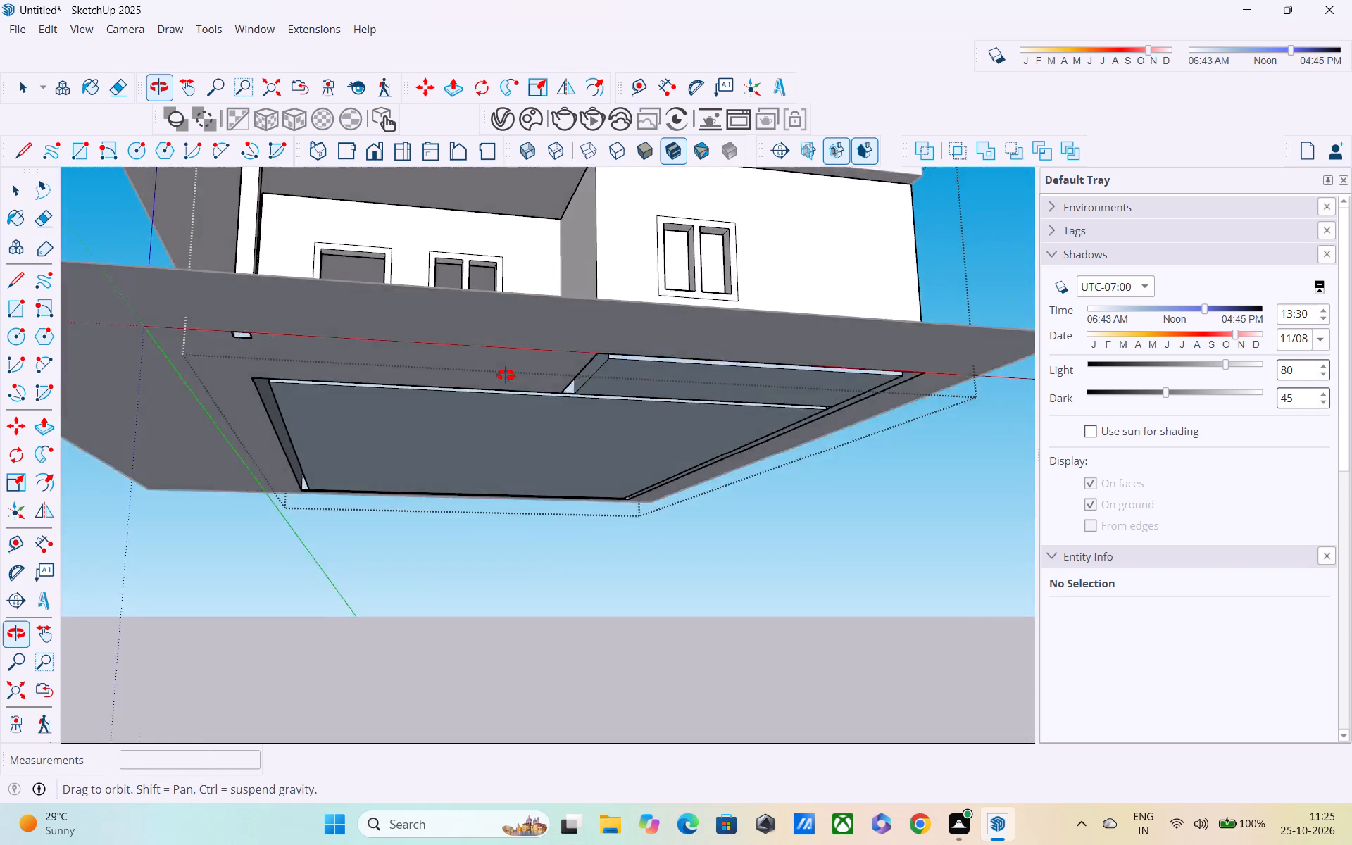
middle_click_drag(506, 375, 606, 673)
middle_click_drag(613, 629, 703, 808, "shift")
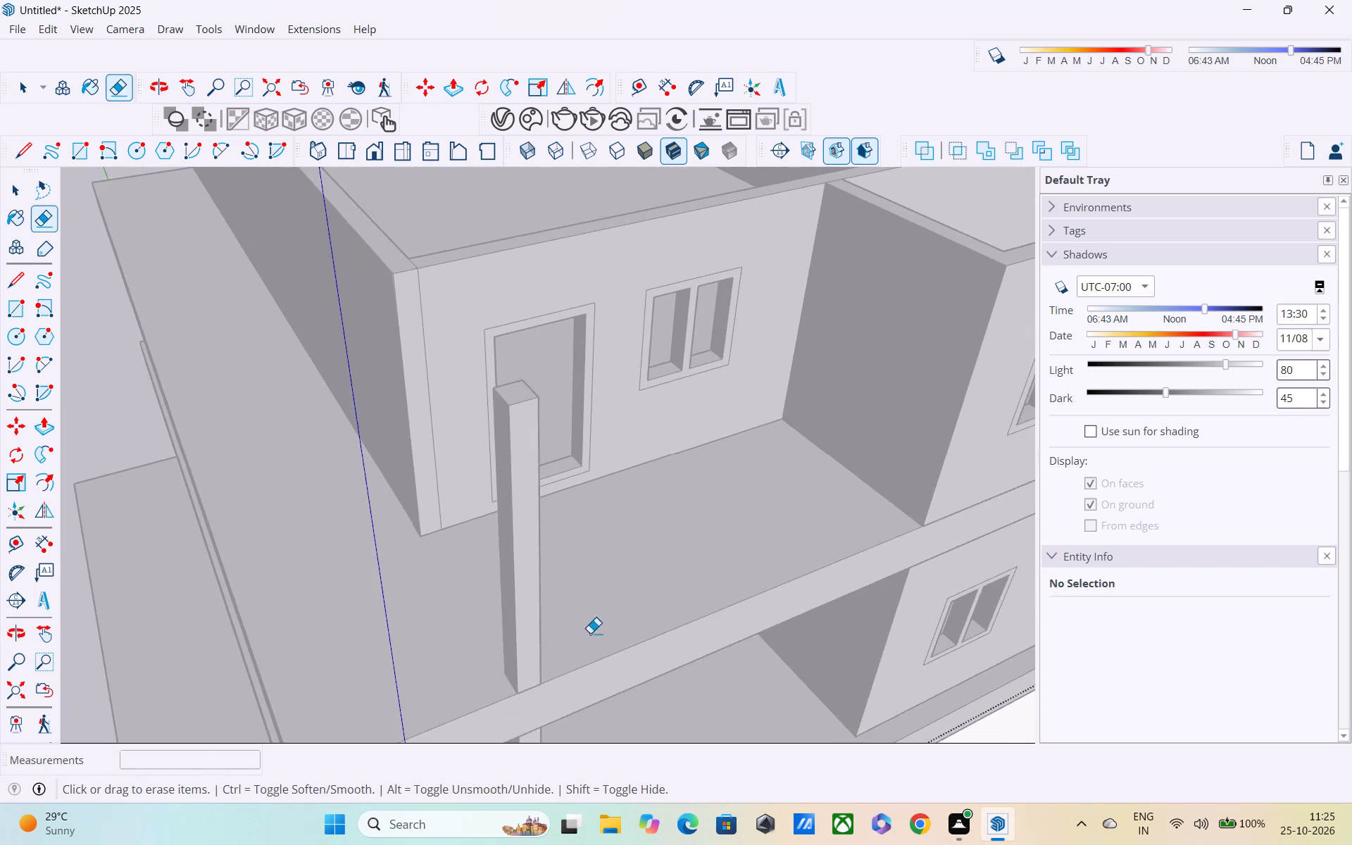
middle_click_drag(582, 621, 464, 380)
key("space")
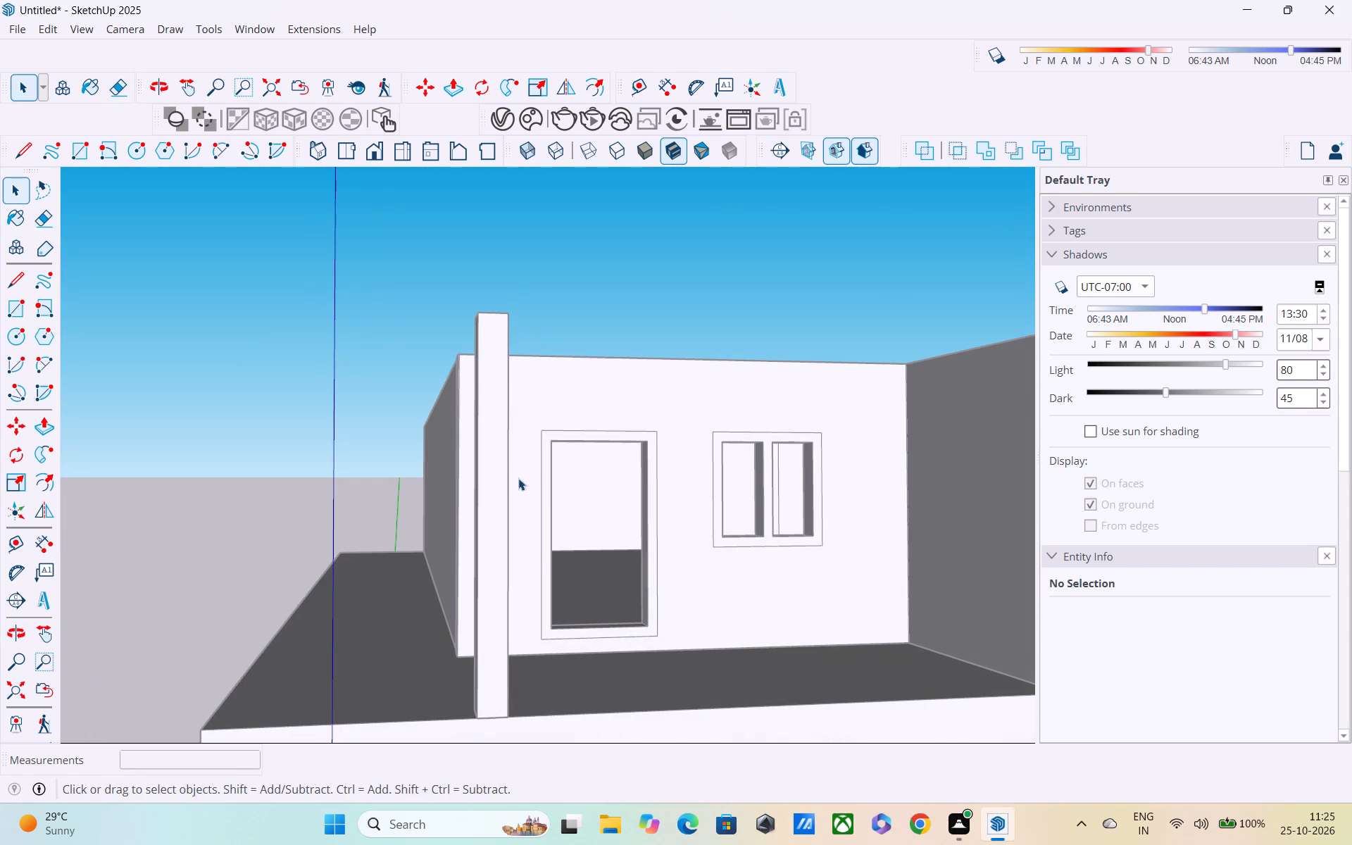
scroll(520, 480, "down", 2)
middle_click_drag(539, 501, 438, 188, "shift")
middle_click_drag(480, 473, 414, 477)
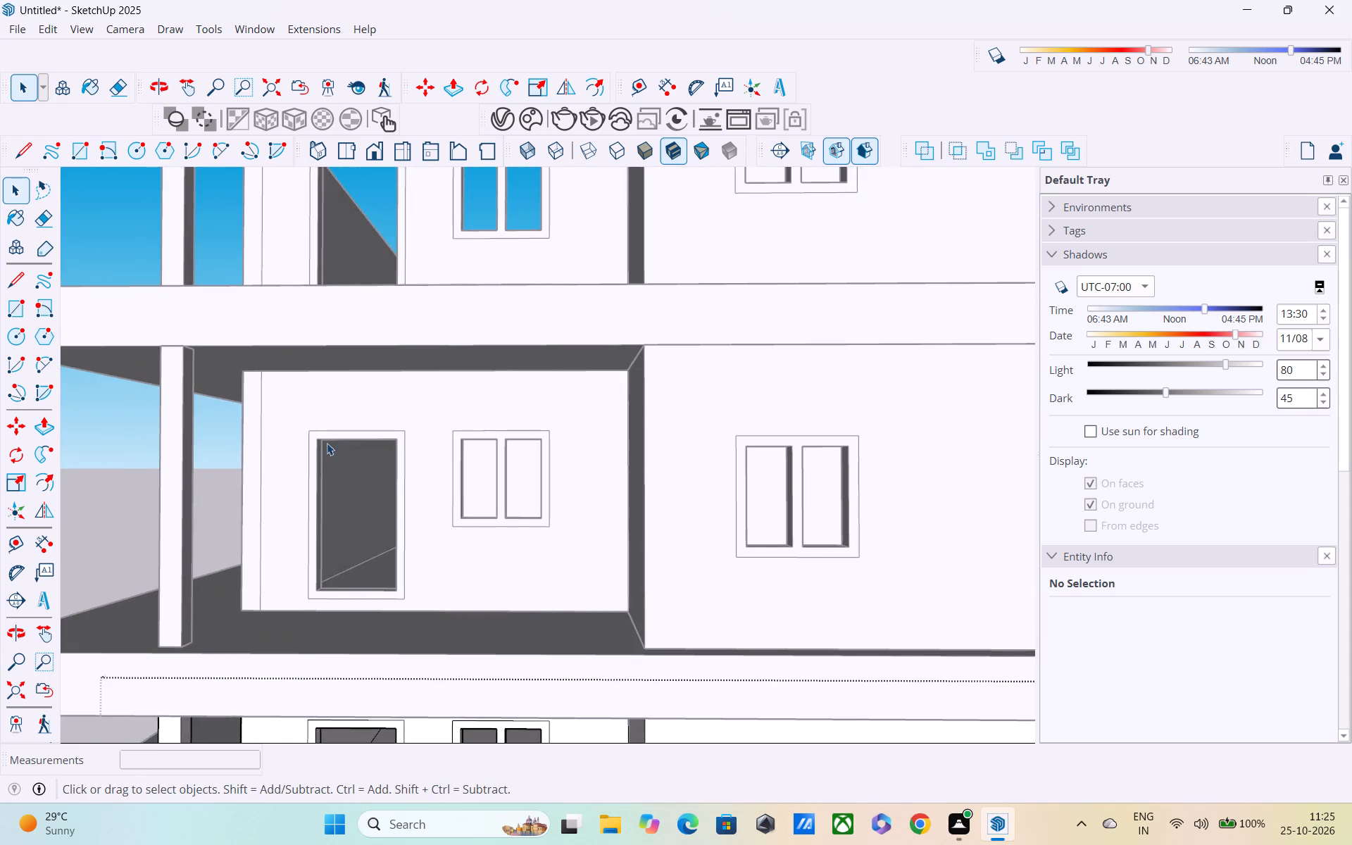
double_click(310, 428)
key("e")
scroll(275, 425, "up", 4)
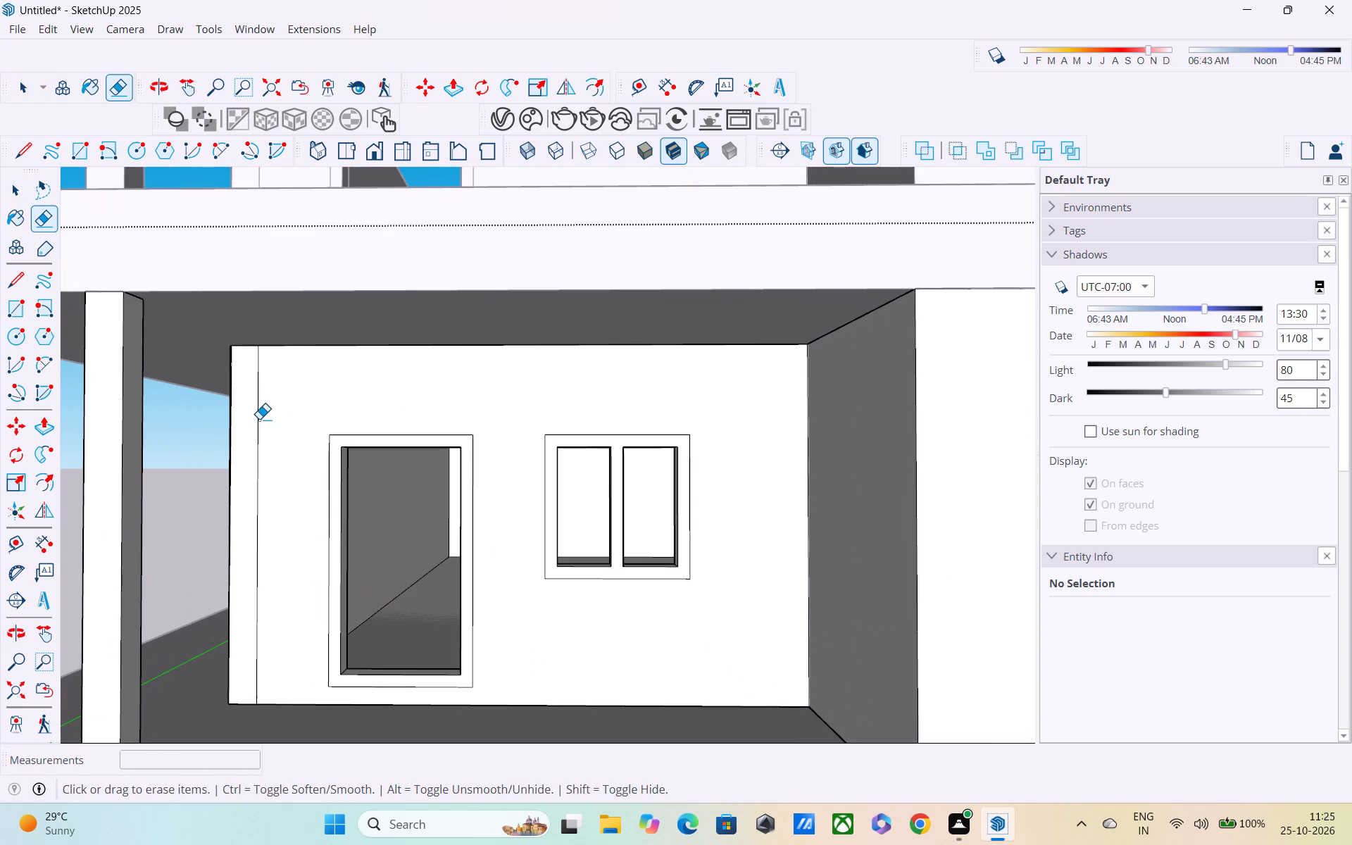
left_click(257, 415)
Open the top-storey wall group and erase the stray vertical line between the front wall's corner and the door.
scroll(311, 434, "down", 4)
middle_click_drag(354, 449, 411, 583, "shift")
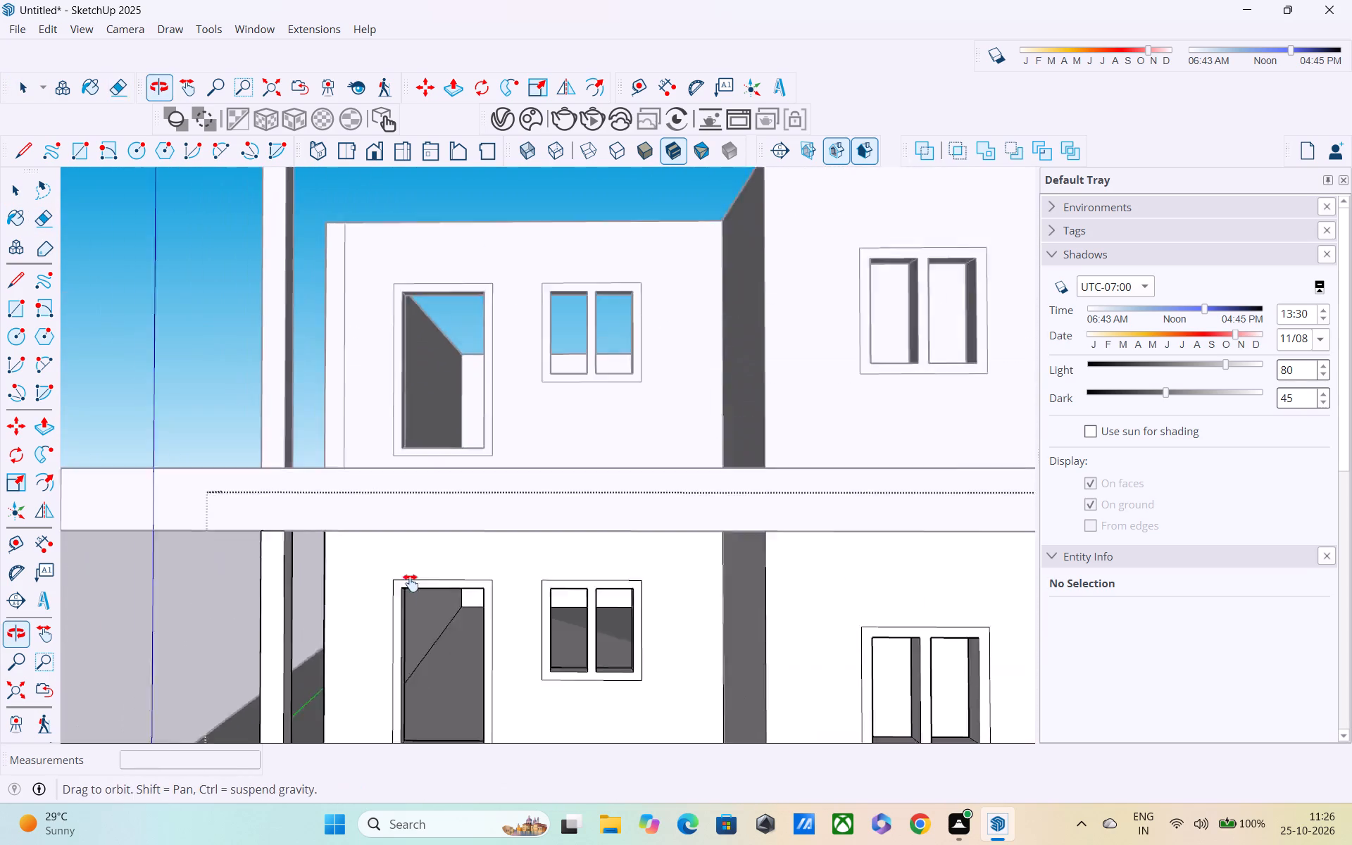
middle_click_drag(411, 583, 416, 608, "shift")
key("space")
triple_click(378, 415)
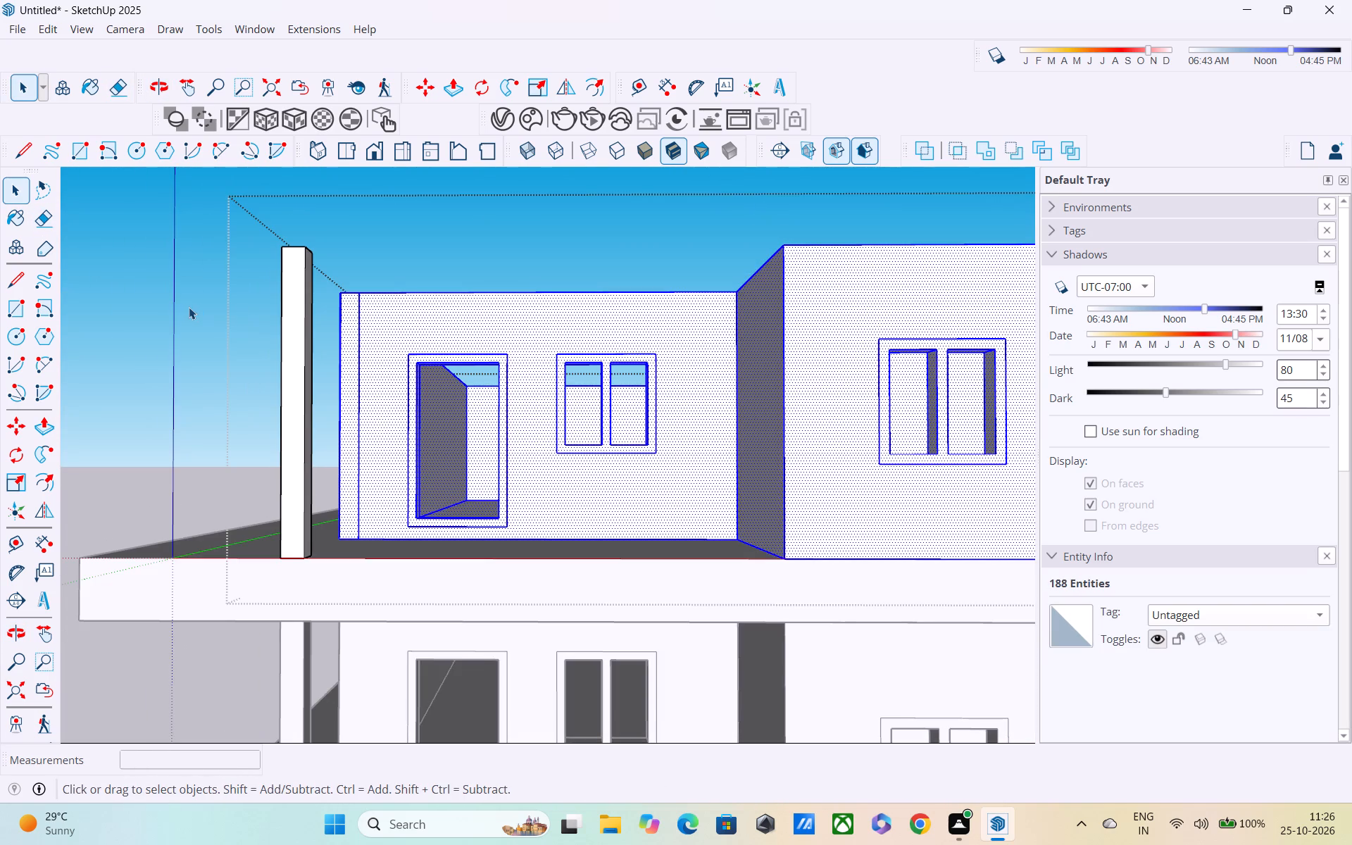
left_click(182, 306)
double_click(354, 368)
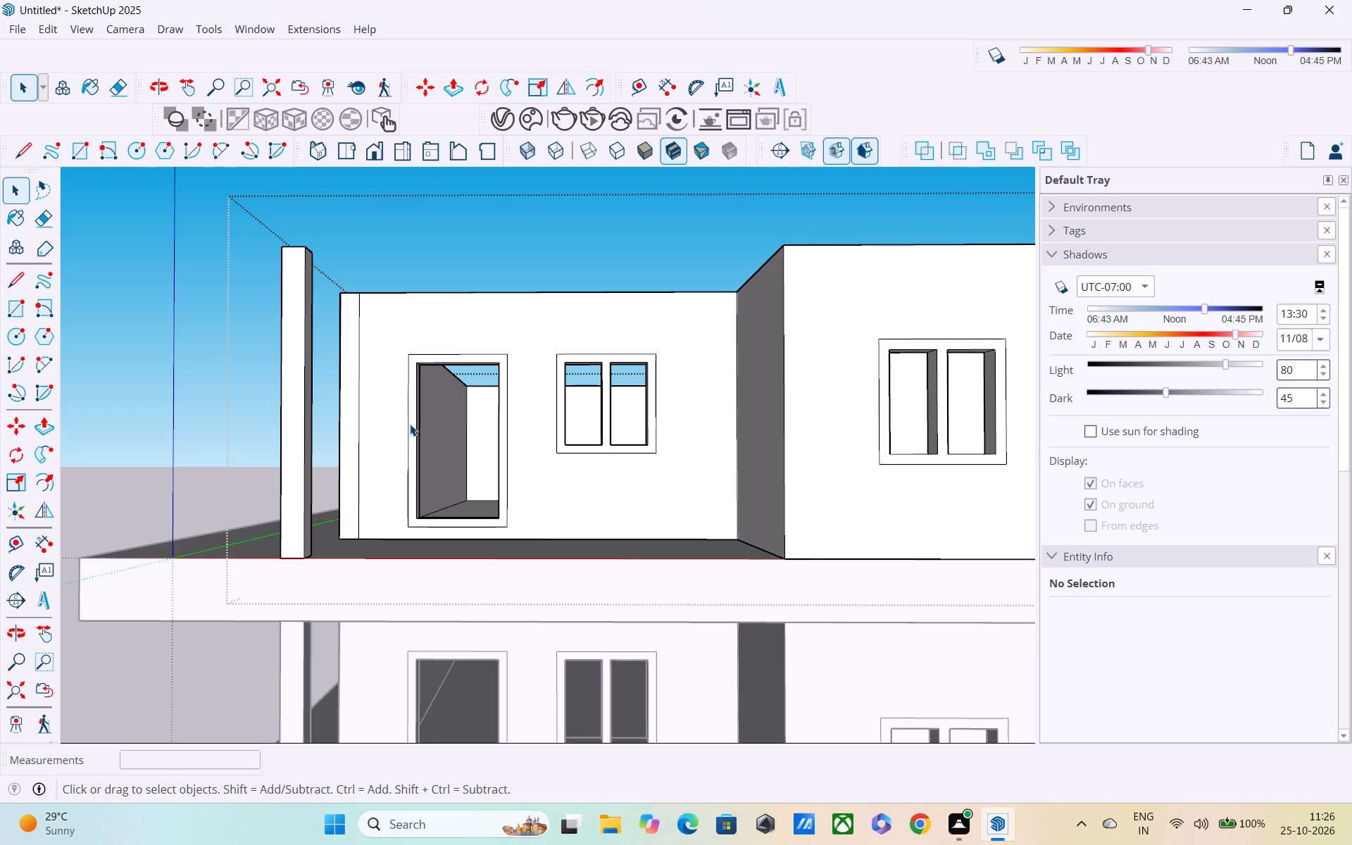
key("e")
scroll(399, 420, "up", 4)
left_click(342, 398)
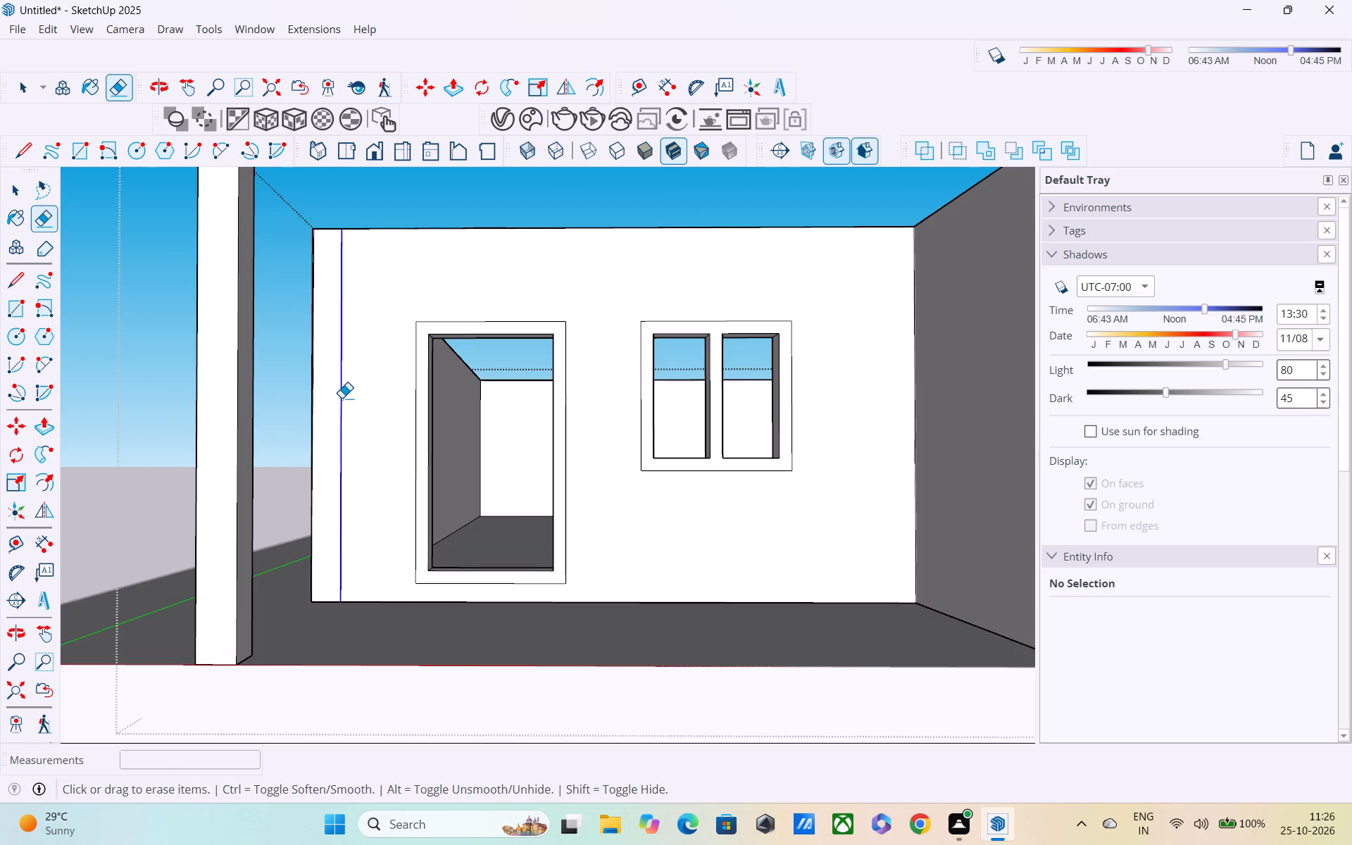
Erase the short leftover edge across the top-storey wall's upper face at the front corner, and close the wall group.
scroll(377, 408, "down", 6)
middle_click_drag(386, 444, 388, 753)
scroll(379, 713, "up", 4)
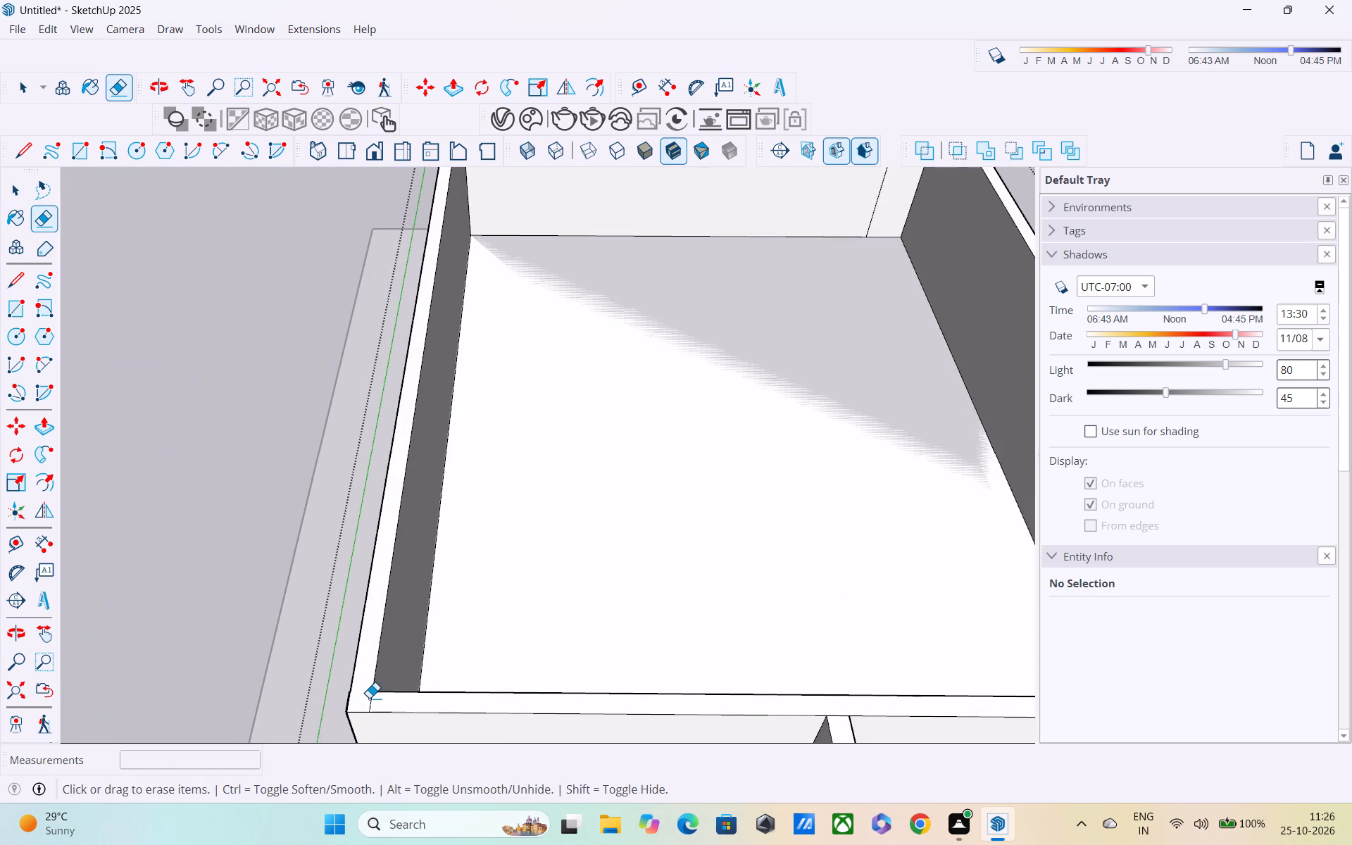
scroll(369, 698, "up", 4)
left_click(371, 705)
scroll(376, 694, "down", 4)
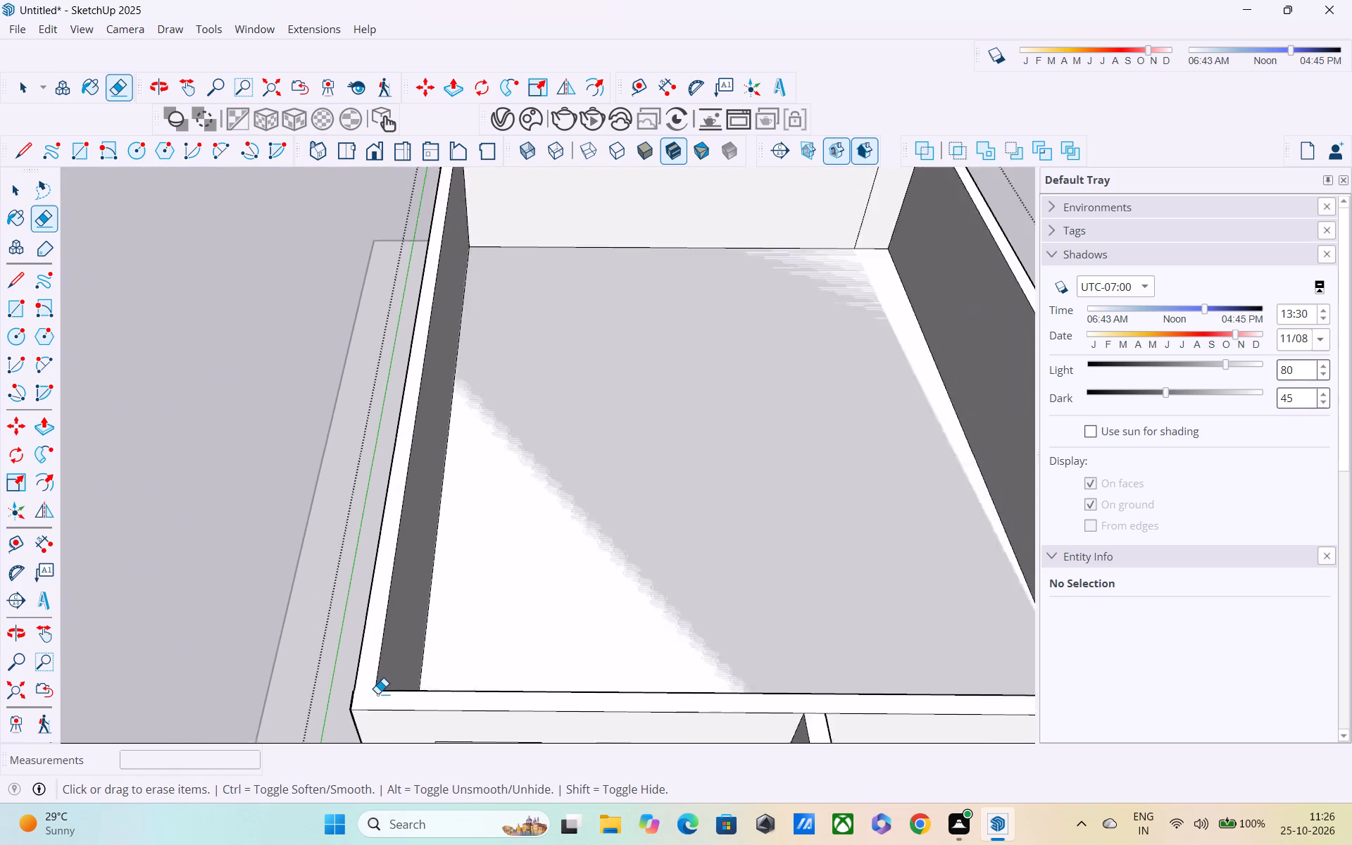
scroll(377, 694, "down", 2)
middle_click_drag(371, 698, 722, 529)
scroll(722, 529, "up", 1)
scroll(722, 529, "down", 4)
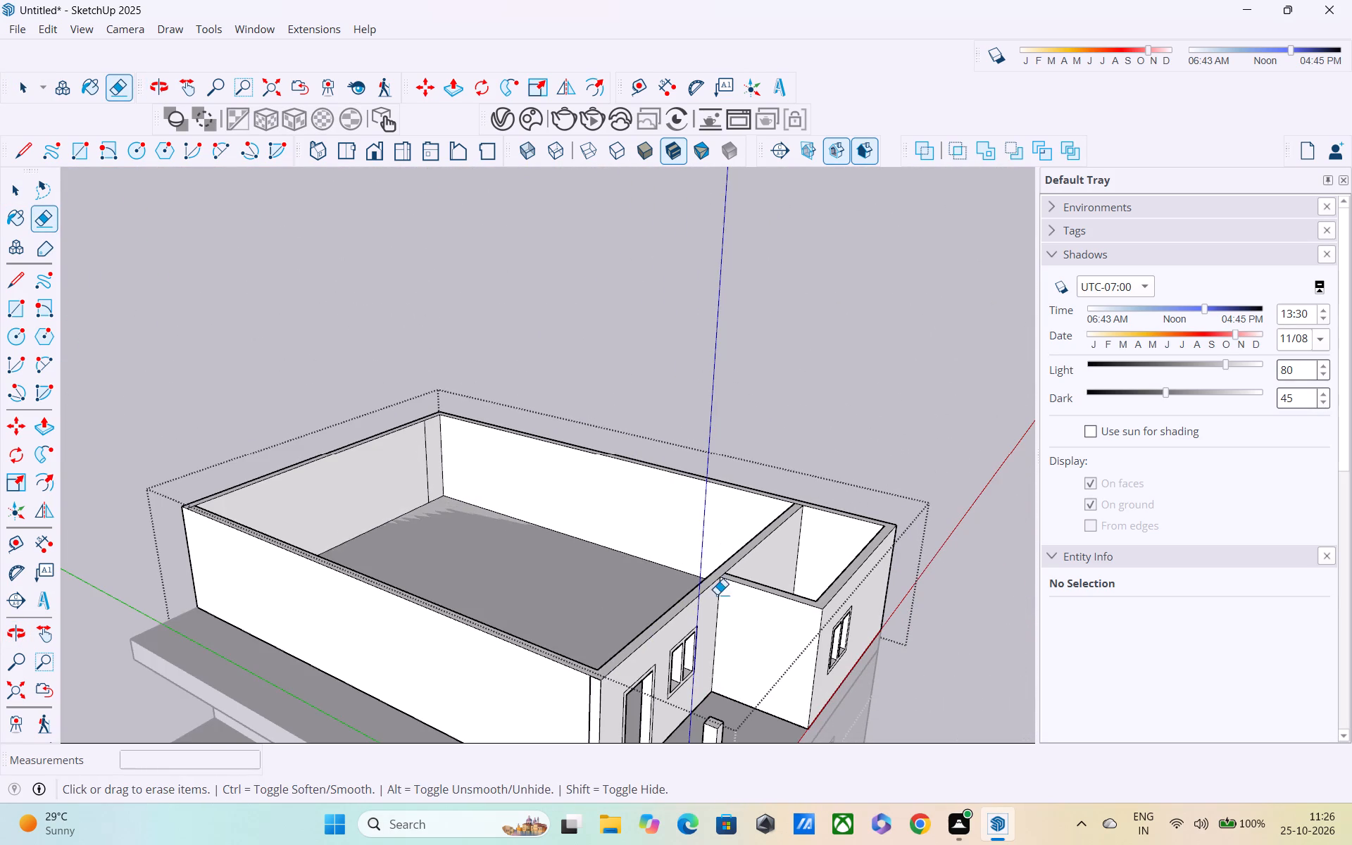
middle_click_drag(708, 619, 711, 437, "shift")
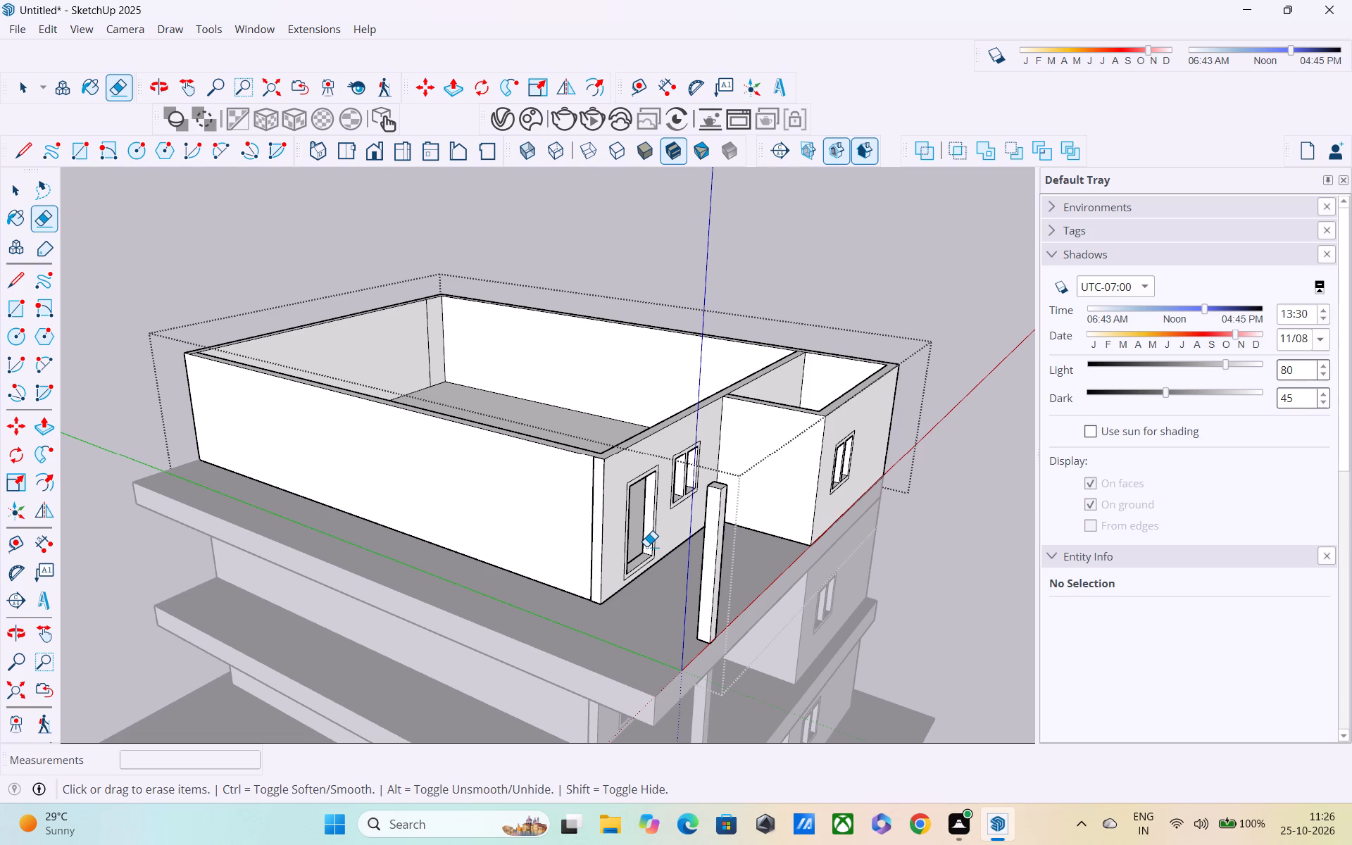
scroll(646, 549, "down", 5)
key("space")
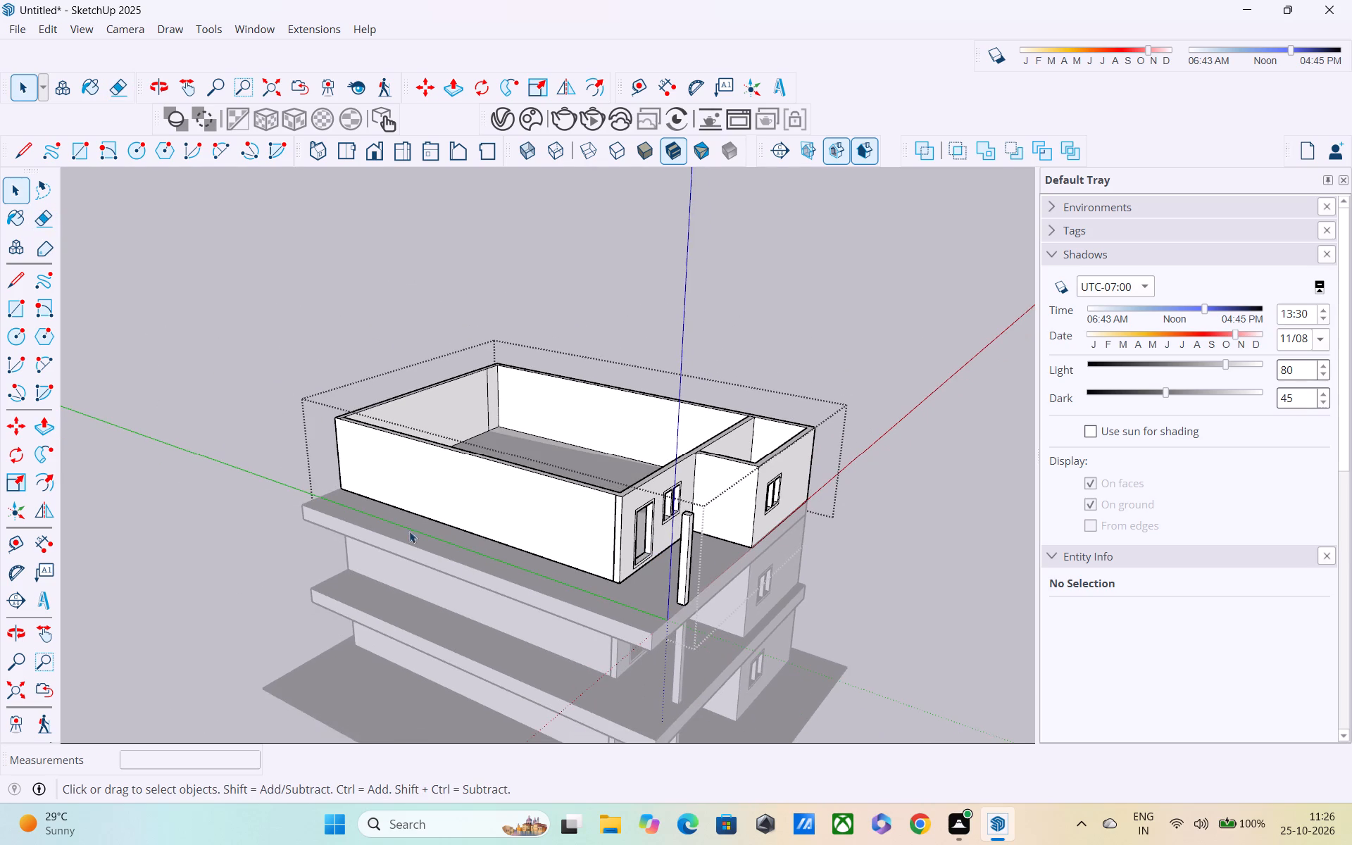
left_click(187, 403)
Examine the cleaned front walls, the slabs and the column across all three storeys from the front.
middle_click_drag(539, 510, 341, 408)
scroll(482, 574, "up", 5)
middle_click_drag(465, 557, 337, 523)
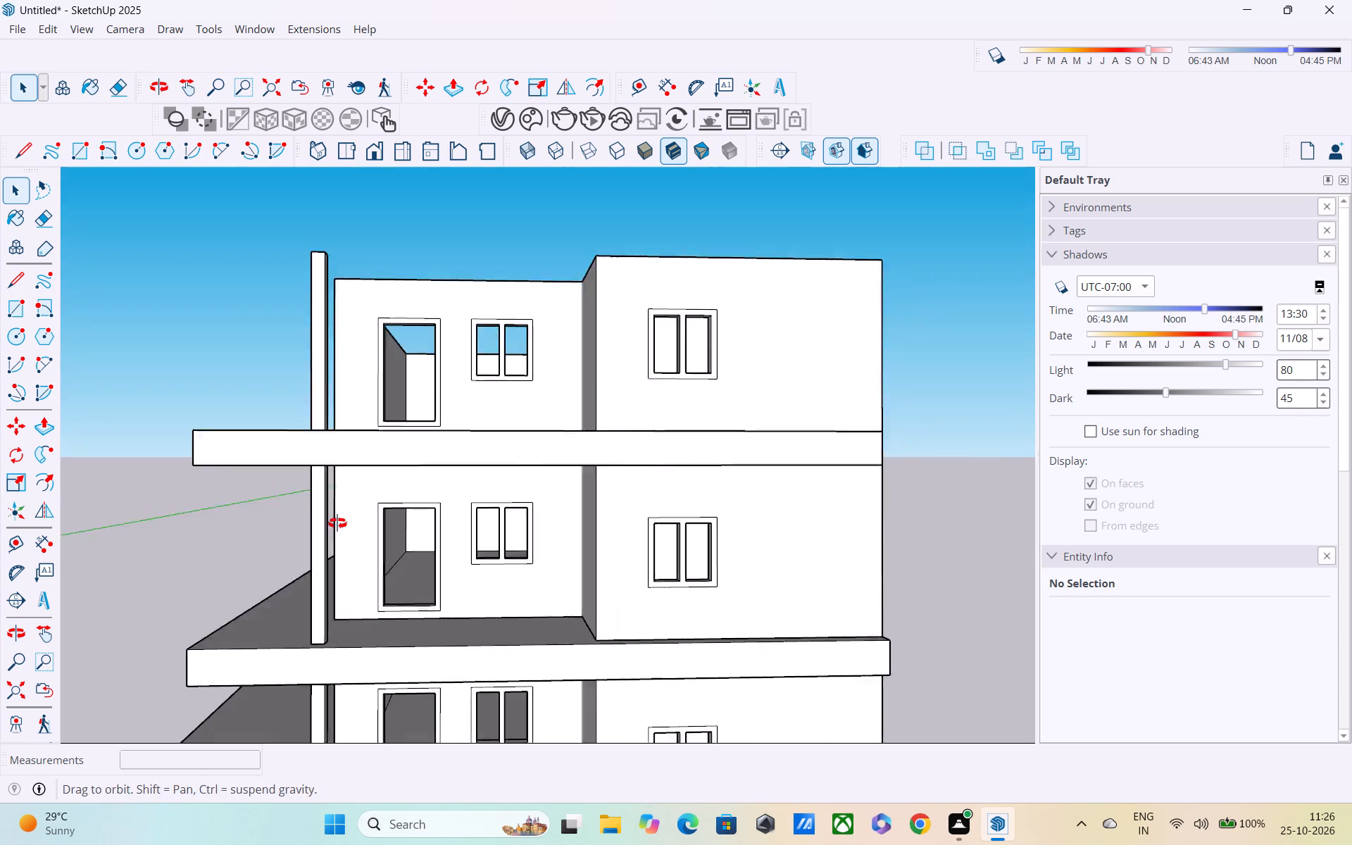
middle_click_drag(337, 523, 323, 515)
scroll(360, 699, "up", 4)
middle_click_drag(360, 657, 439, 832)
scroll(425, 777, "down", 5)
middle_click_drag(432, 780, 499, 844, "shift")
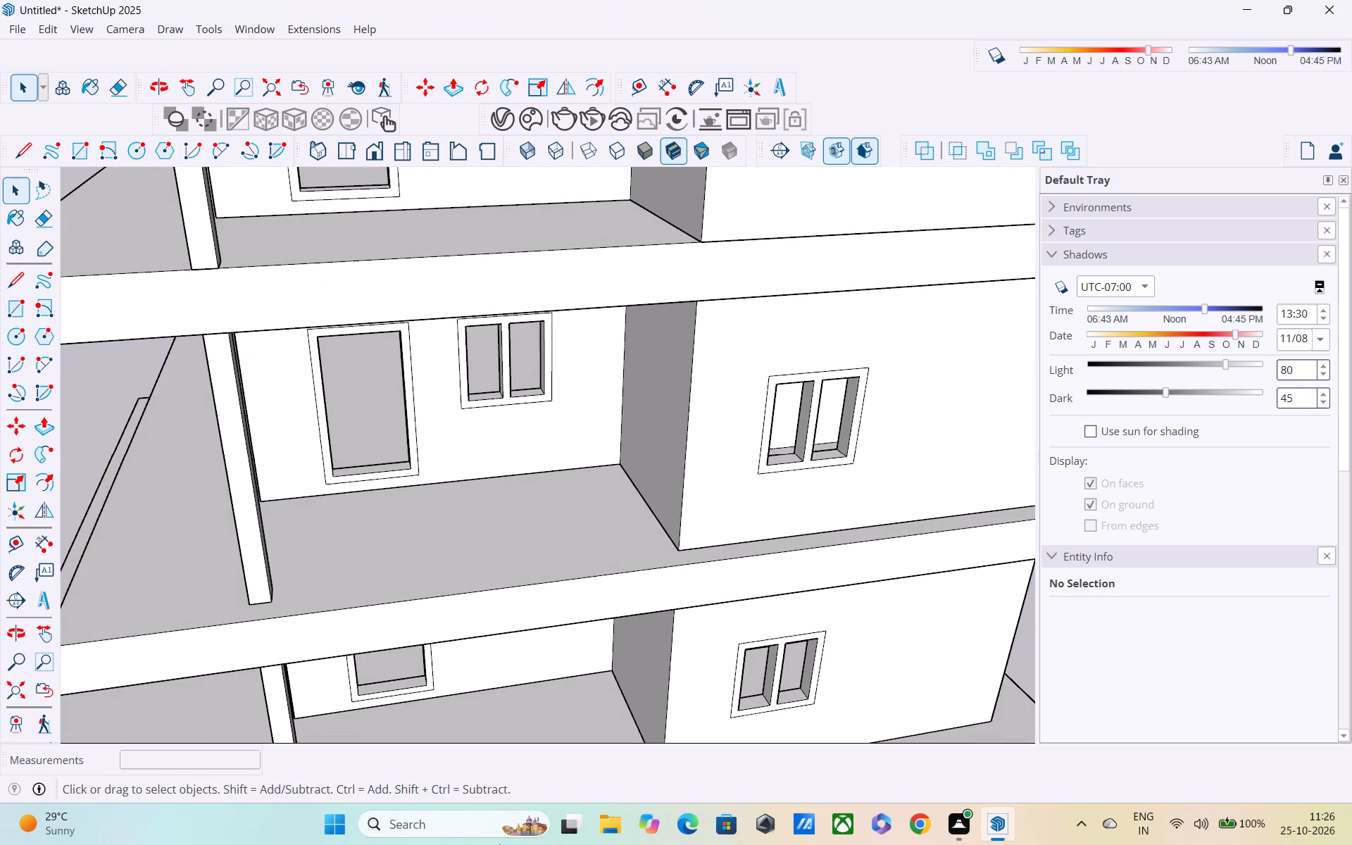
middle_click_drag(499, 844, 529, 789, "shift")
middle_click_drag(459, 690, 437, 525)
middle_click_drag(430, 772, 434, 585)
middle_click_drag(433, 612, 432, 594)
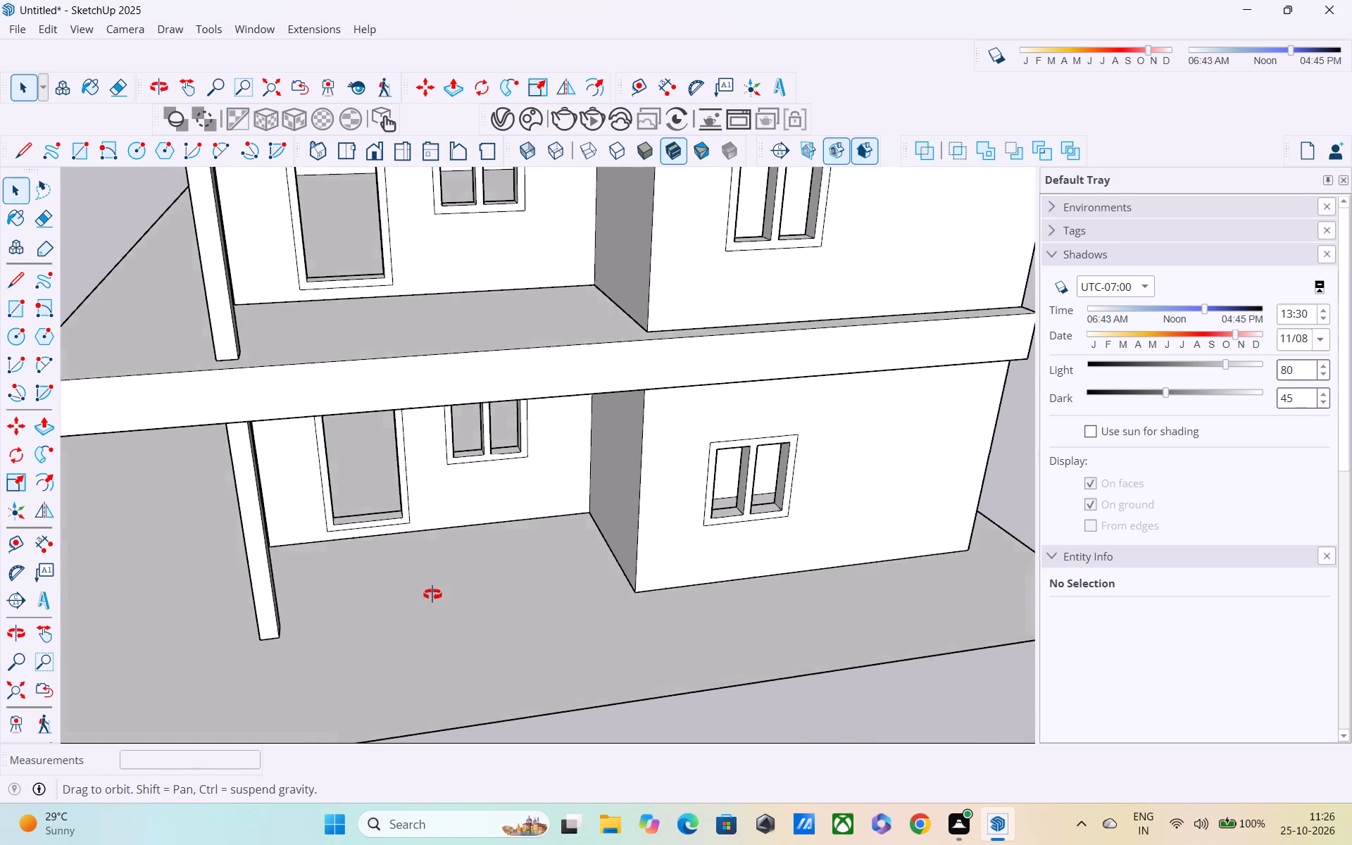
middle_click_drag(432, 594, 384, 509)
scroll(387, 513, "down", 5)
middle_click_drag(414, 549, 478, 582, "shift")
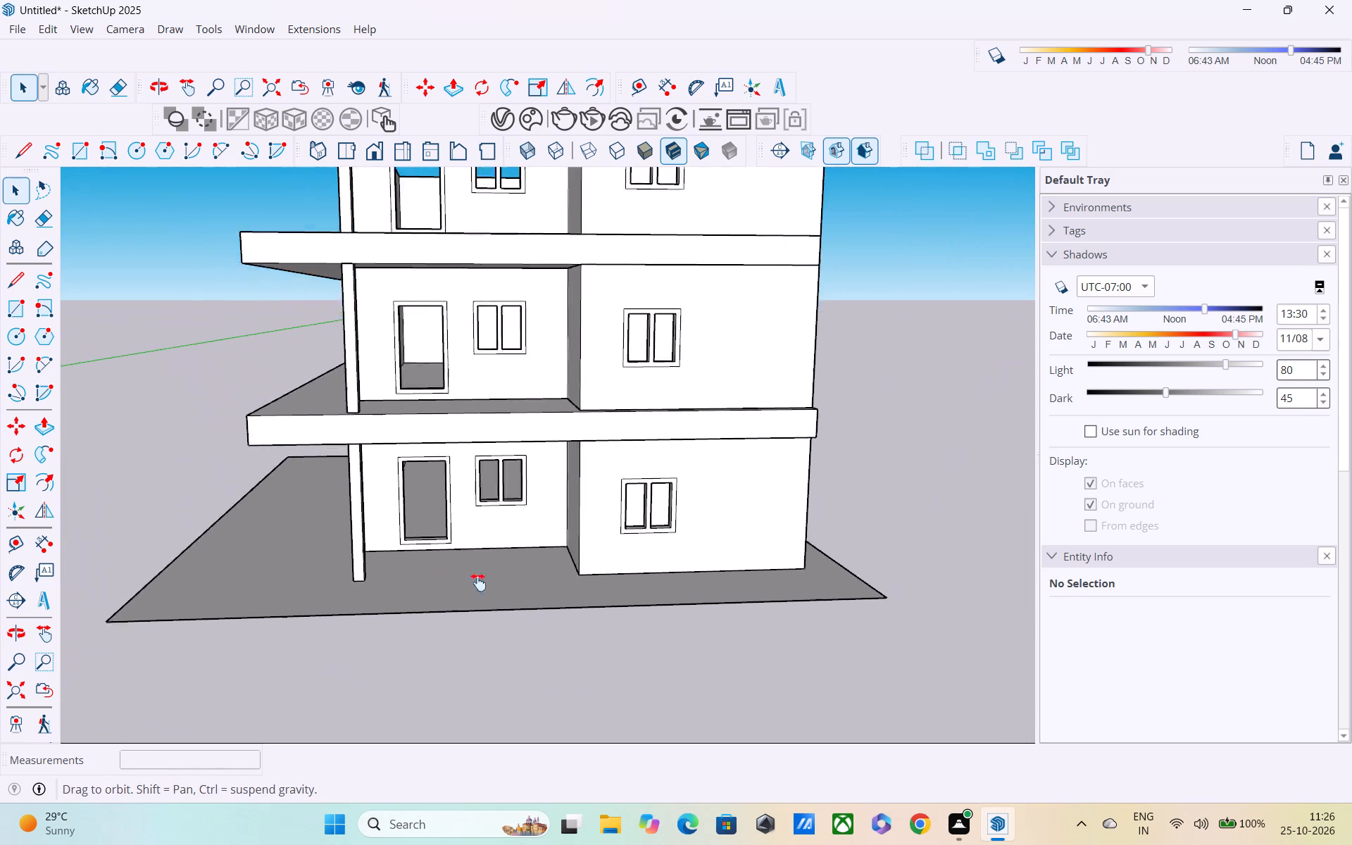
middle_click_drag(478, 582, 603, 591, "shift")
scroll(695, 538, "down", 4)
middle_click_drag(715, 539, 527, 568, "shift")
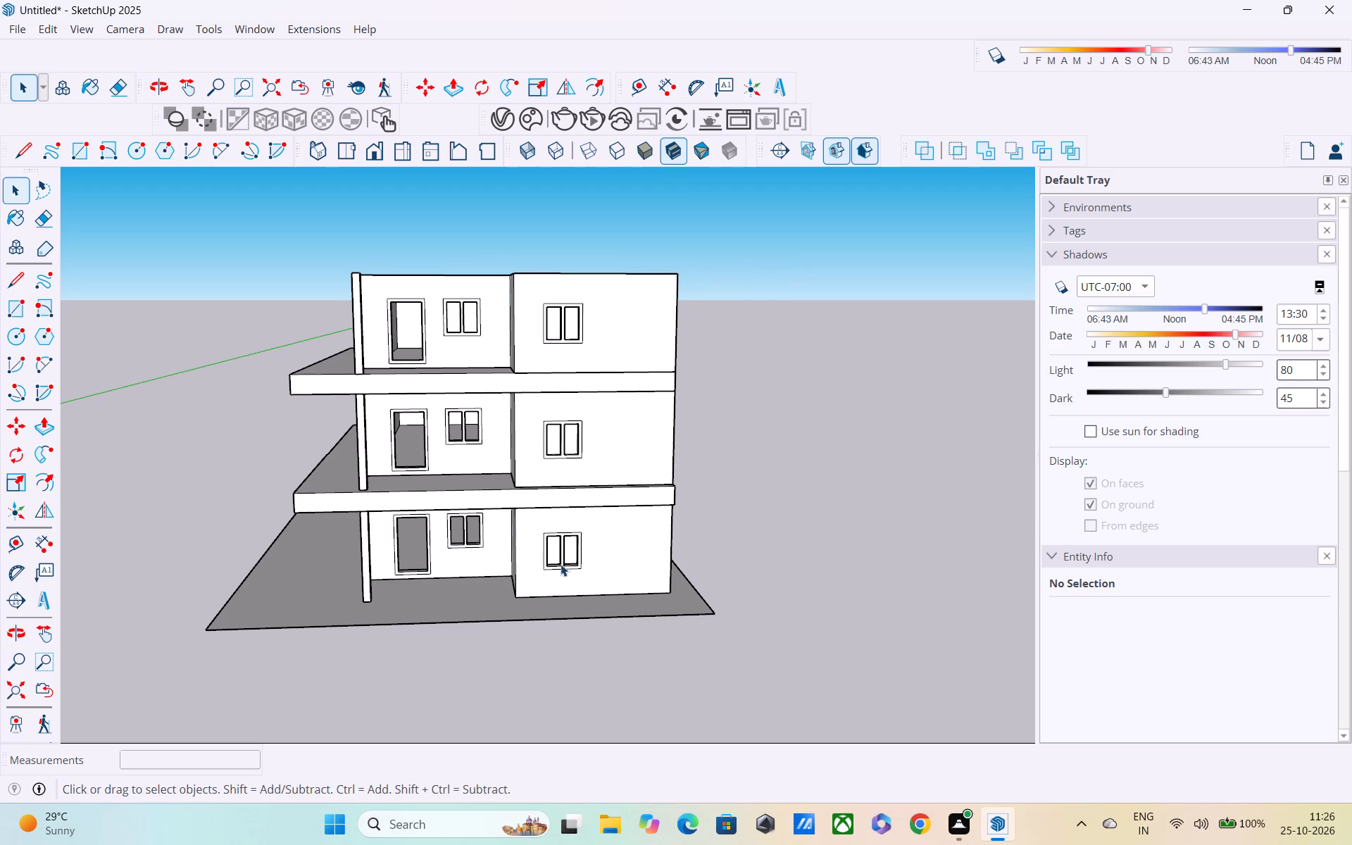
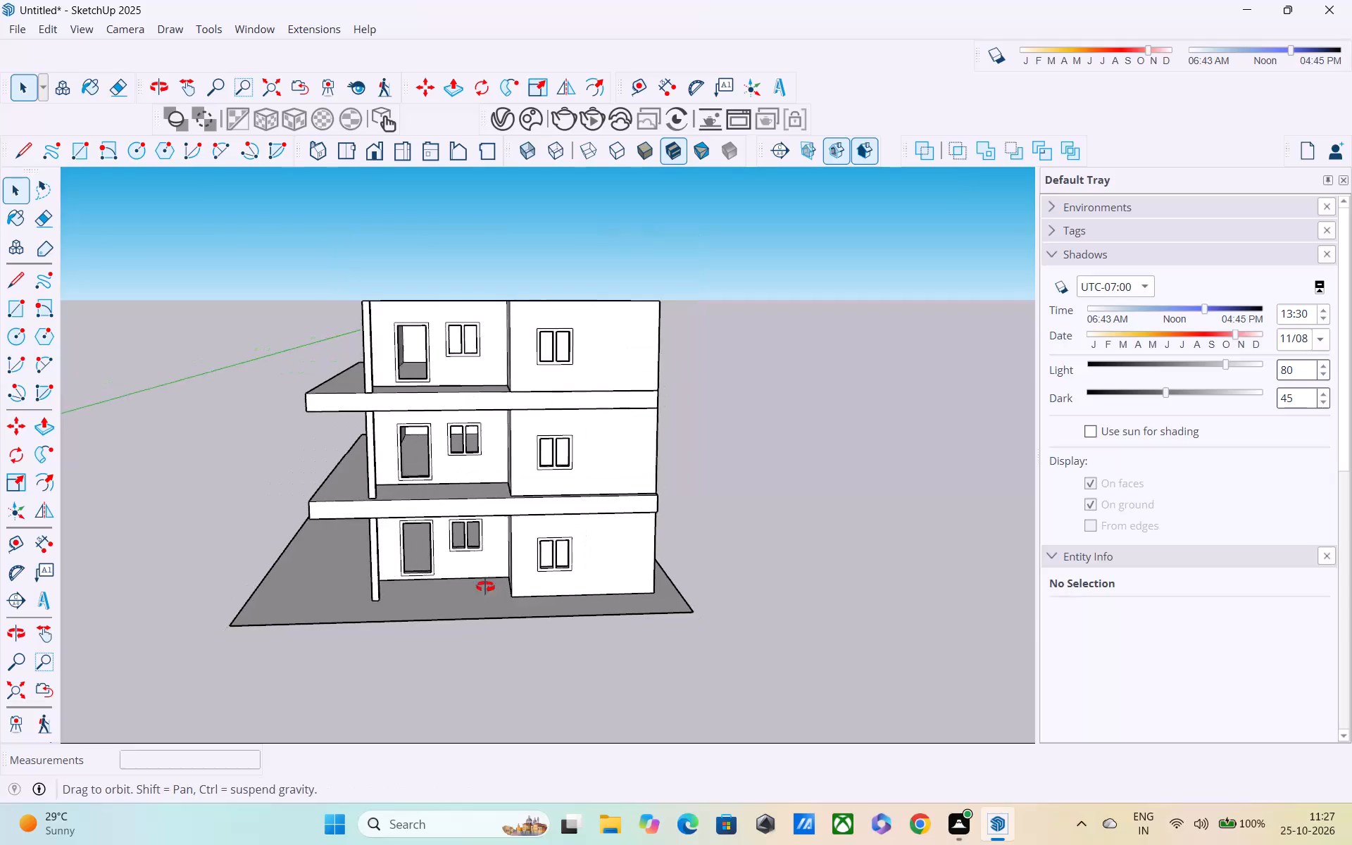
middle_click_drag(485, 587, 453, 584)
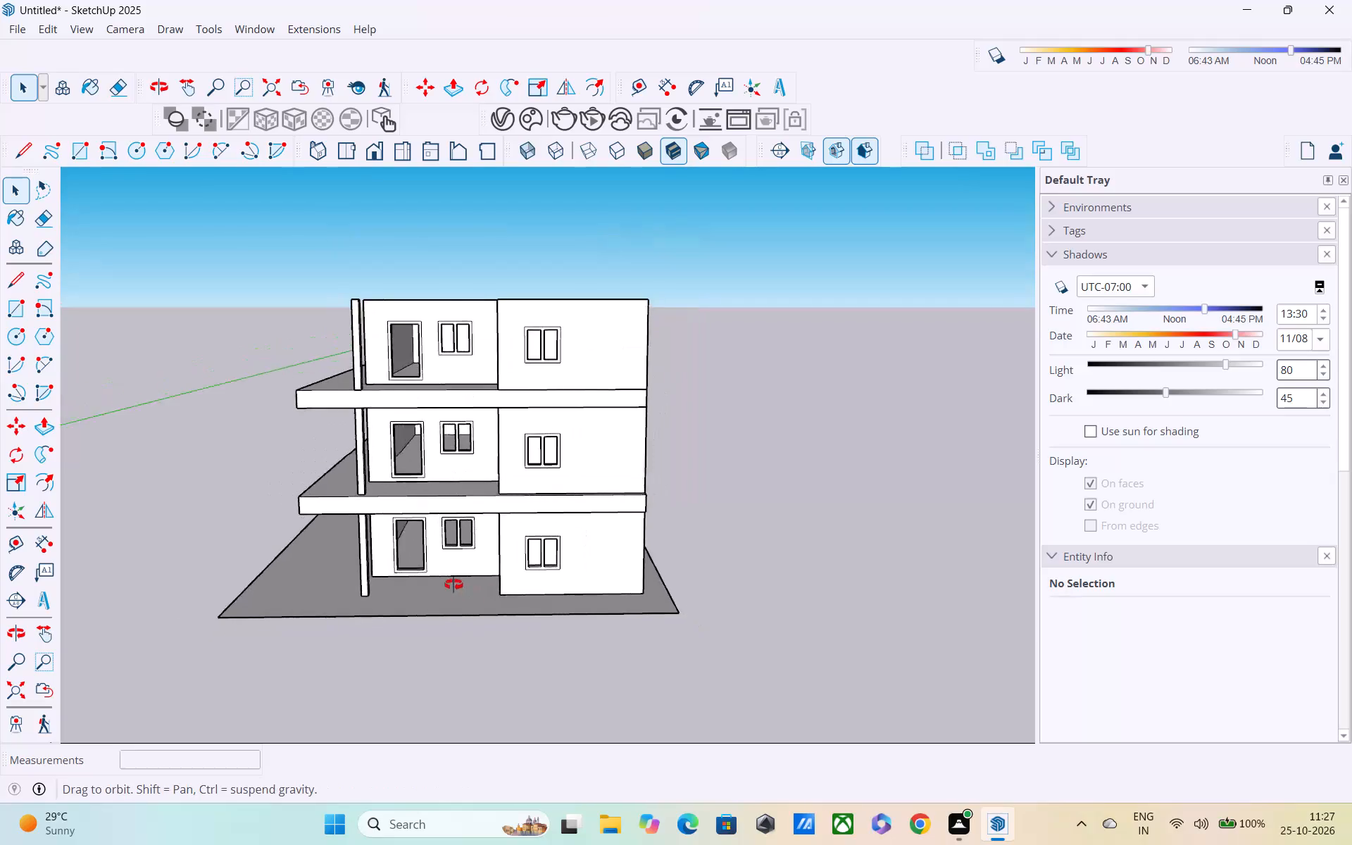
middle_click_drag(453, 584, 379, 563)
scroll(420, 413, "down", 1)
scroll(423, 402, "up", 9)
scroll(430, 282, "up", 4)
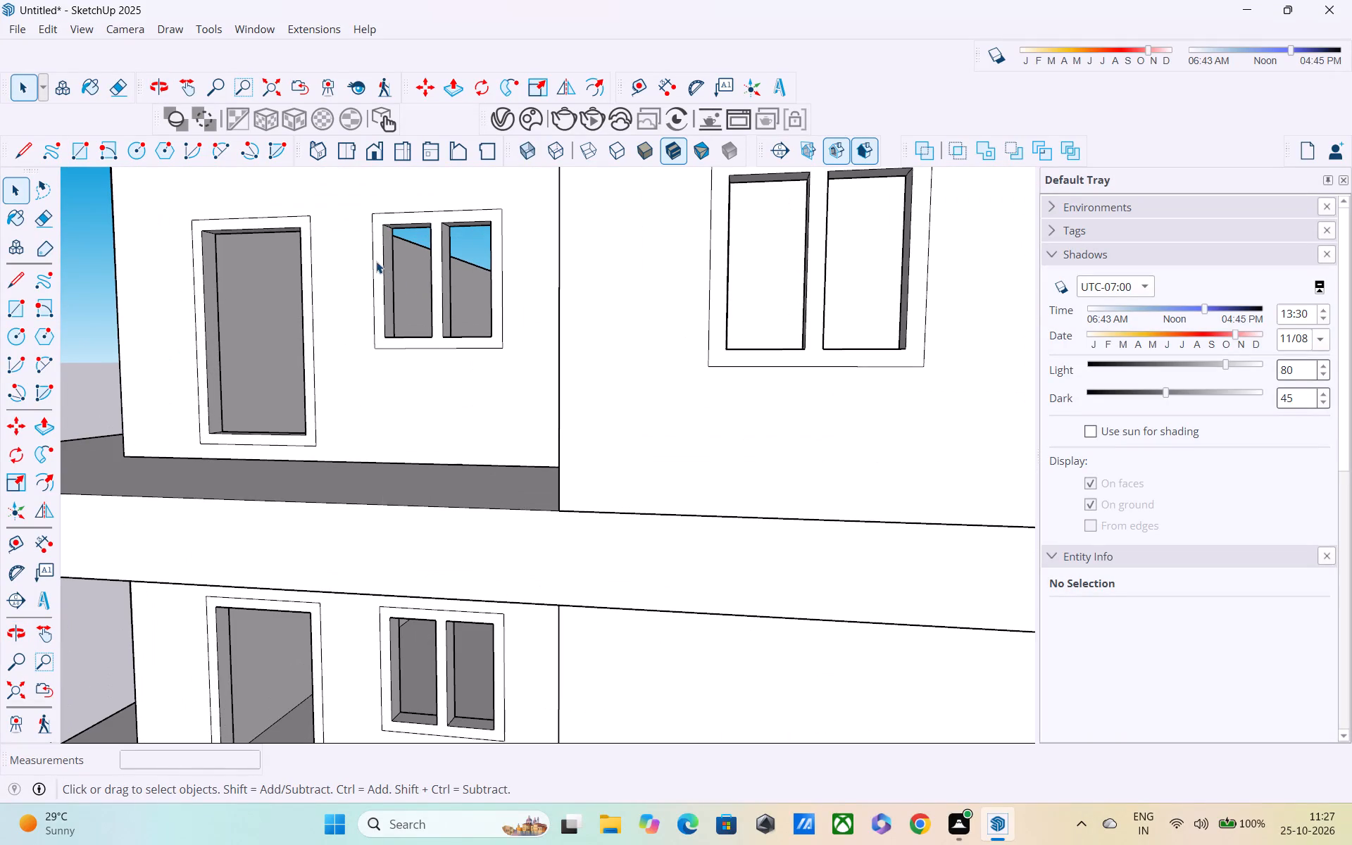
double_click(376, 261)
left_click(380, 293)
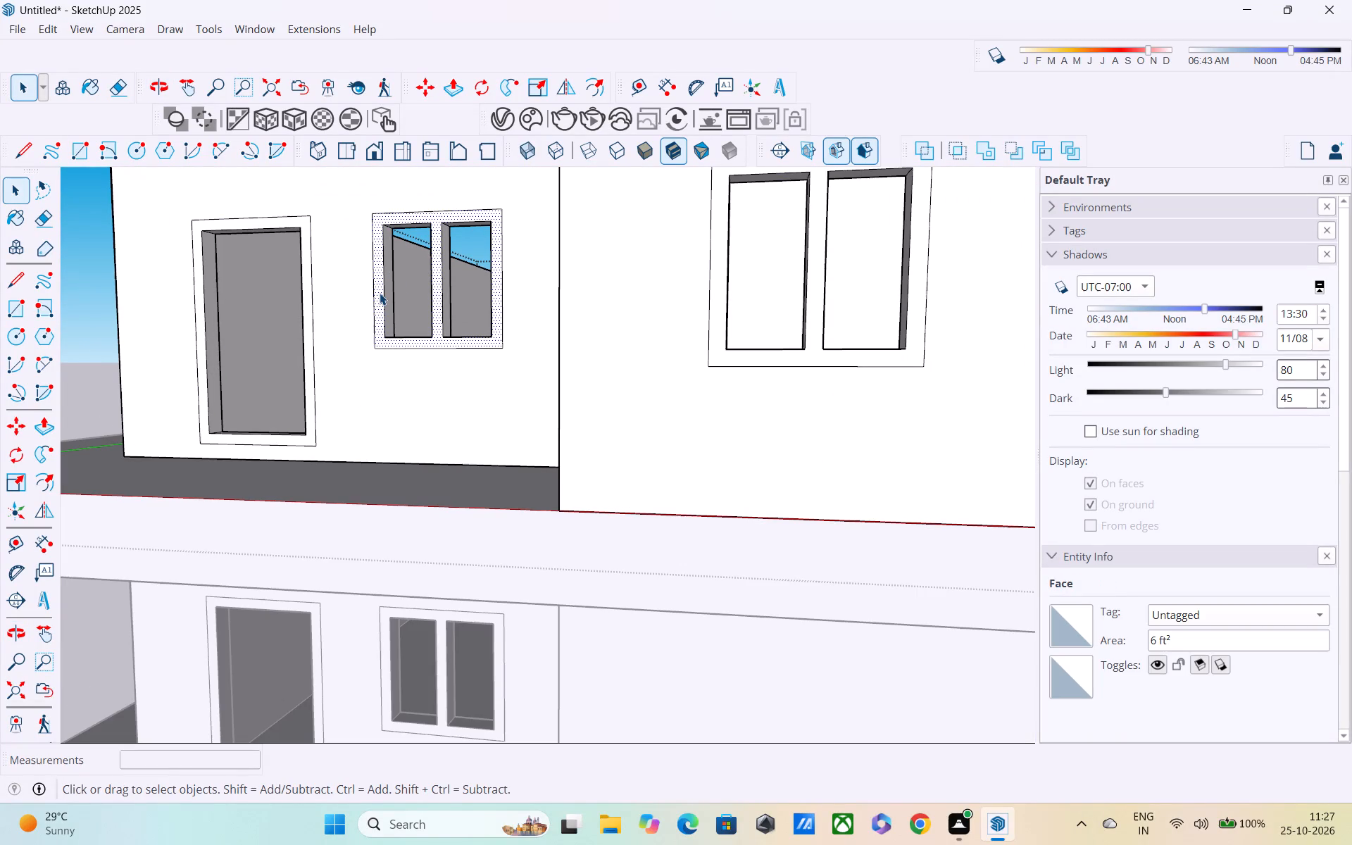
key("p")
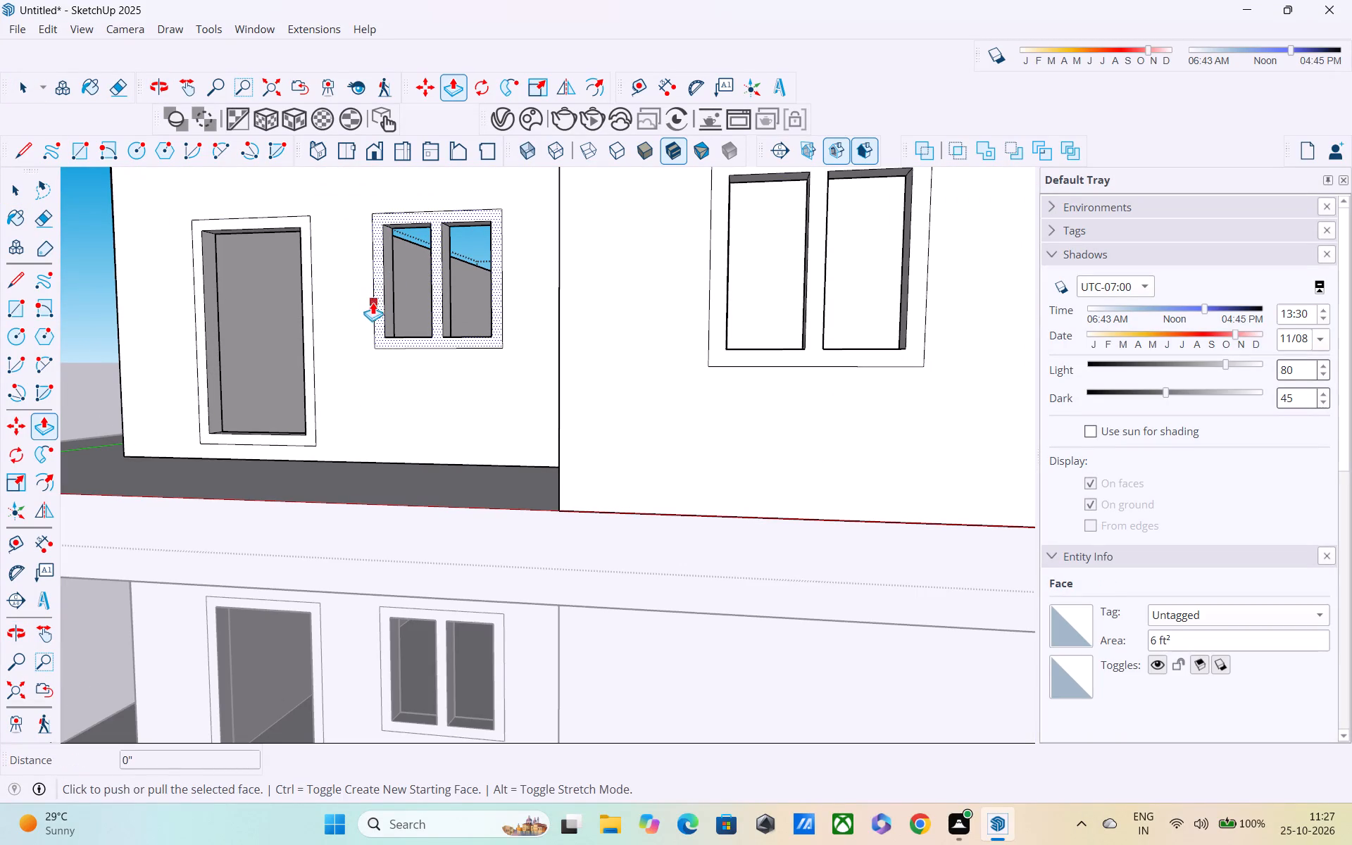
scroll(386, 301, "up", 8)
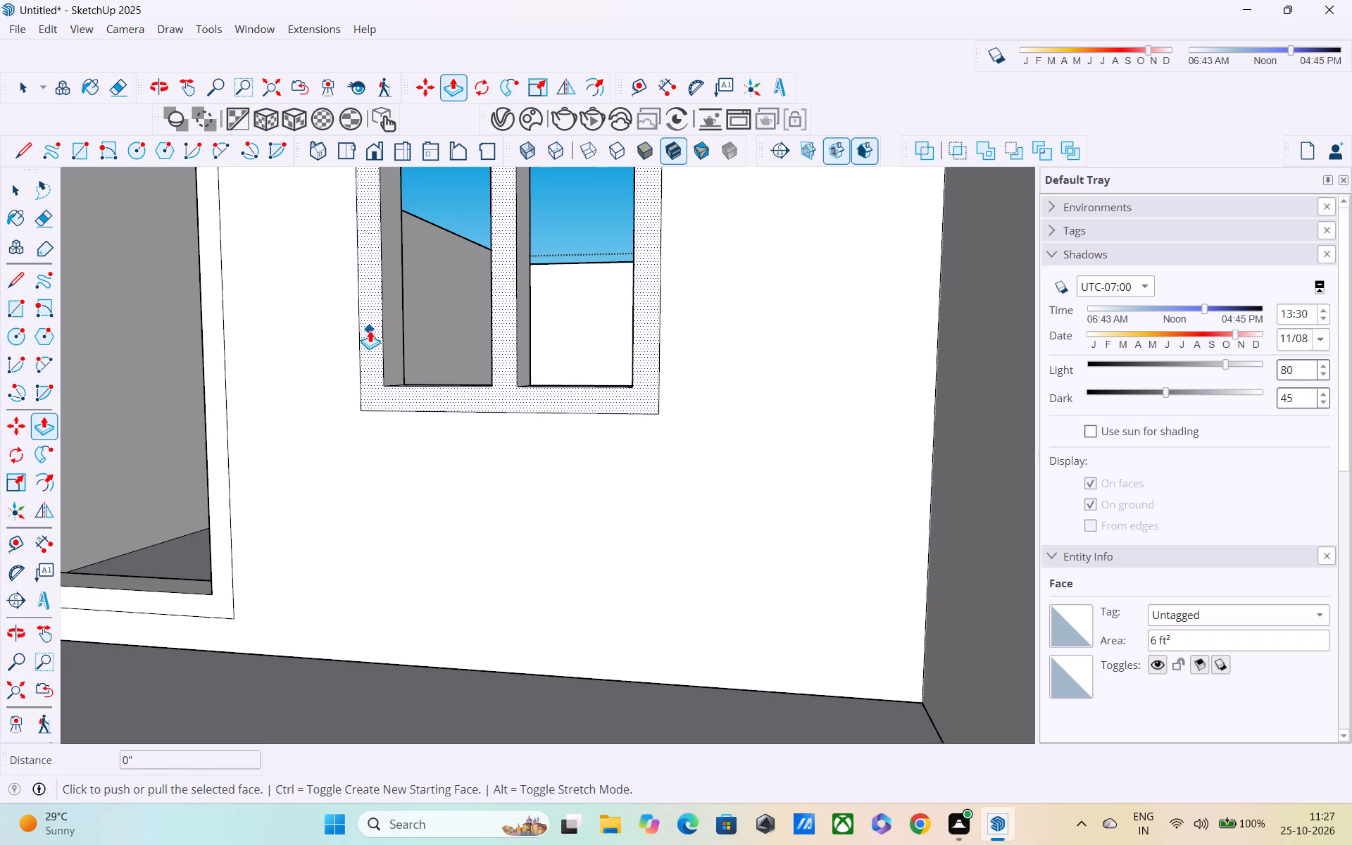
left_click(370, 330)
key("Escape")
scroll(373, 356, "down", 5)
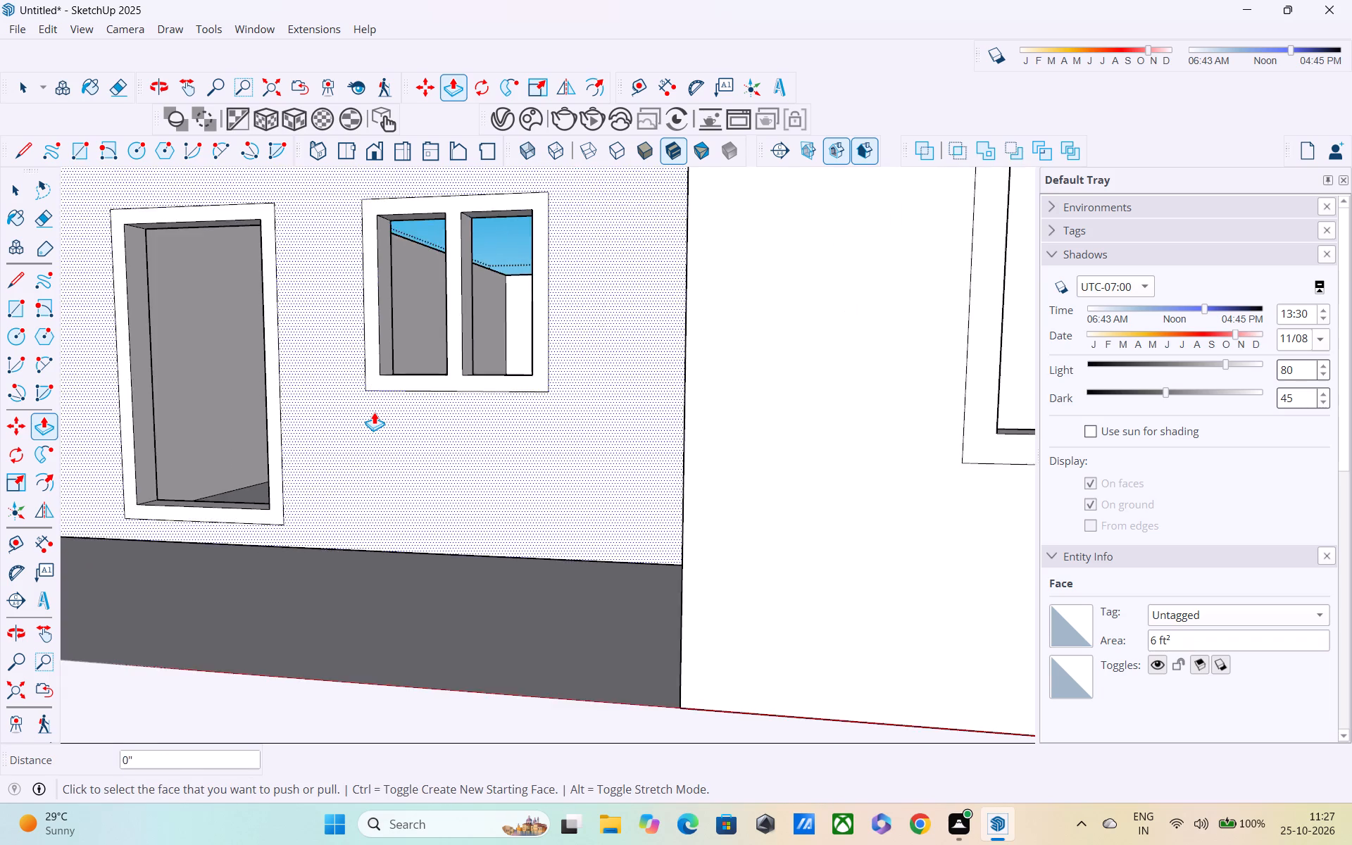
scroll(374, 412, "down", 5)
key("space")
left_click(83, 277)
Examine the front walls, openings and slab edges across all three storeys from the front and below, and close the wall group.
scroll(270, 375, "down", 3)
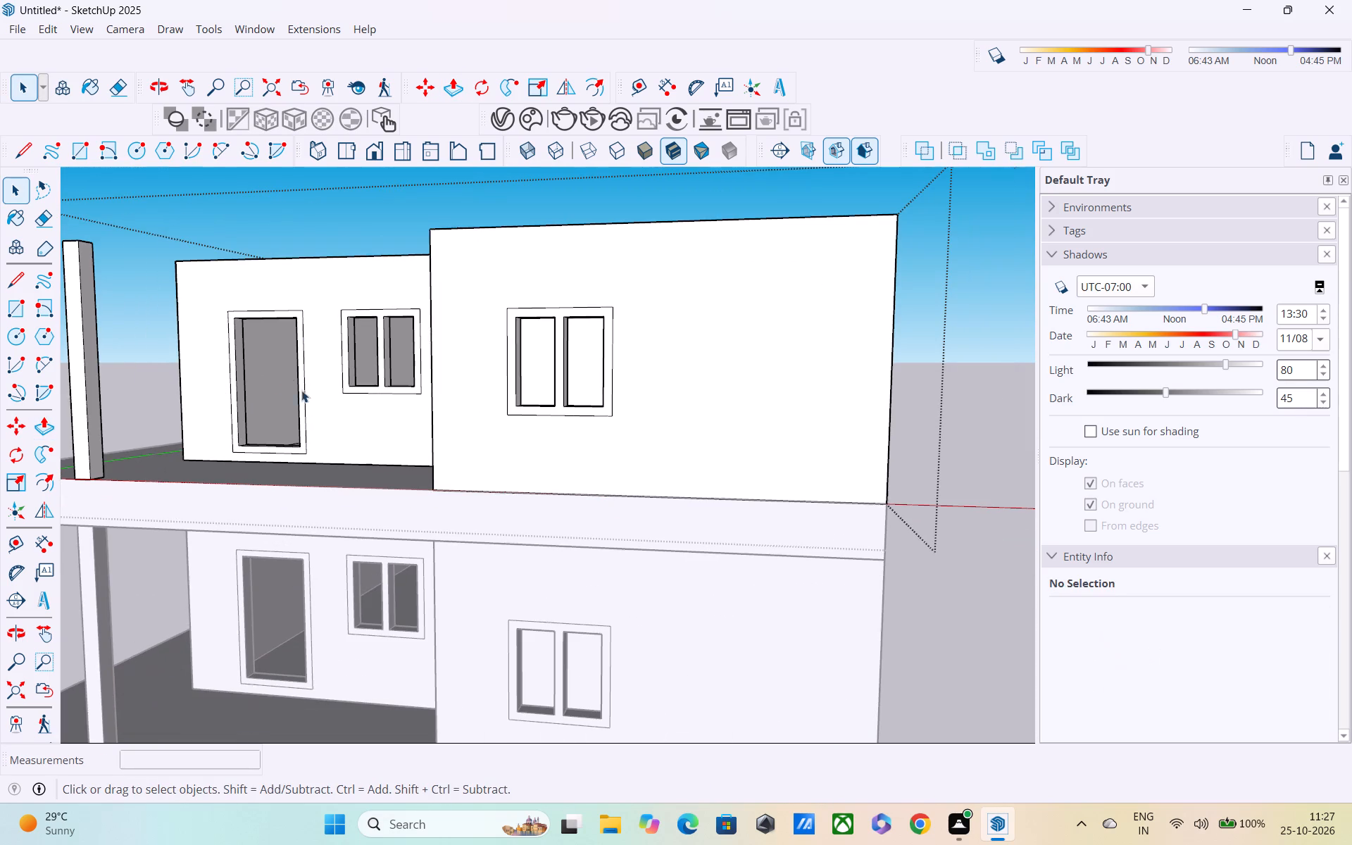
scroll(317, 396, "down", 2)
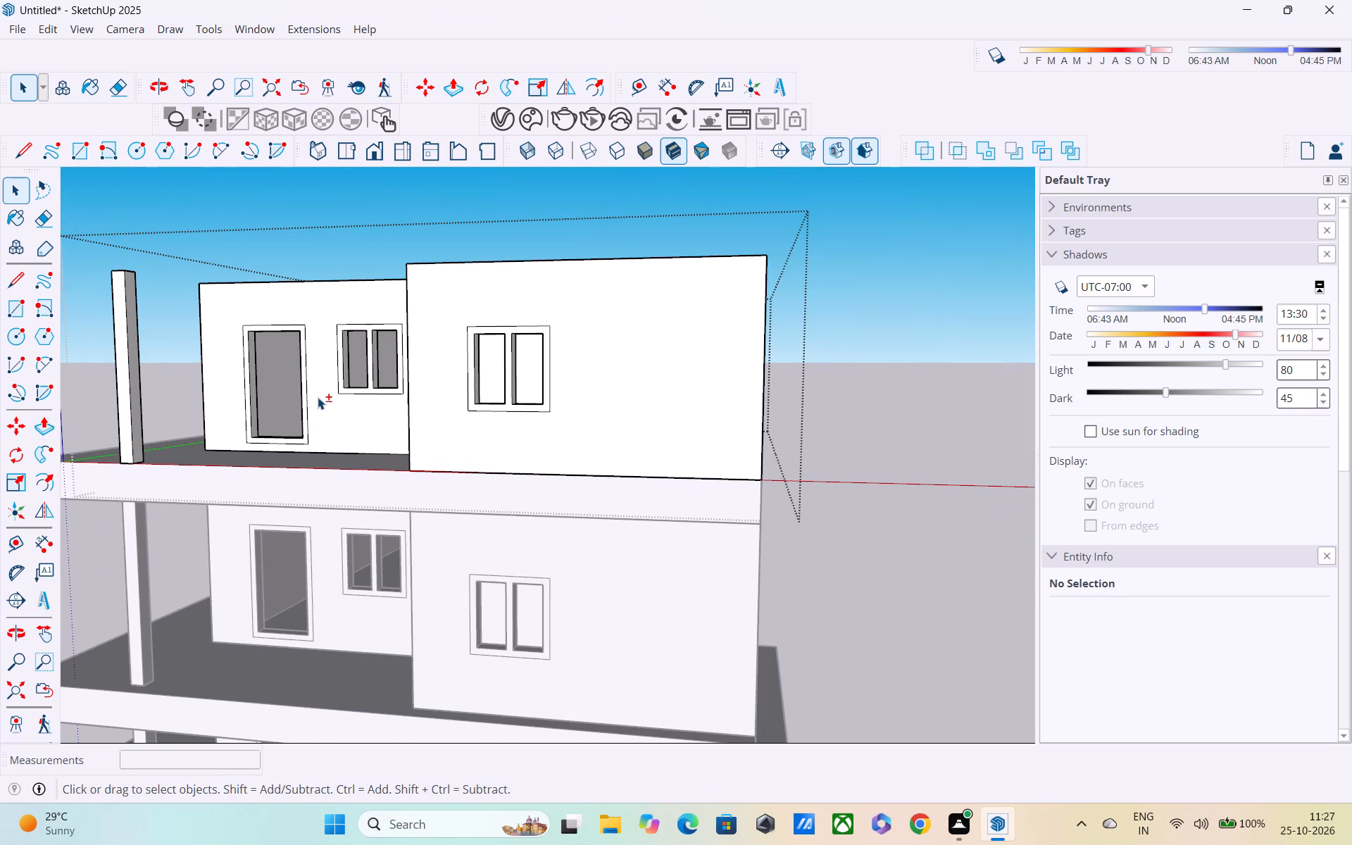
middle_click_drag(318, 397, 379, 333, "shift")
middle_click_drag(379, 476, 437, 435)
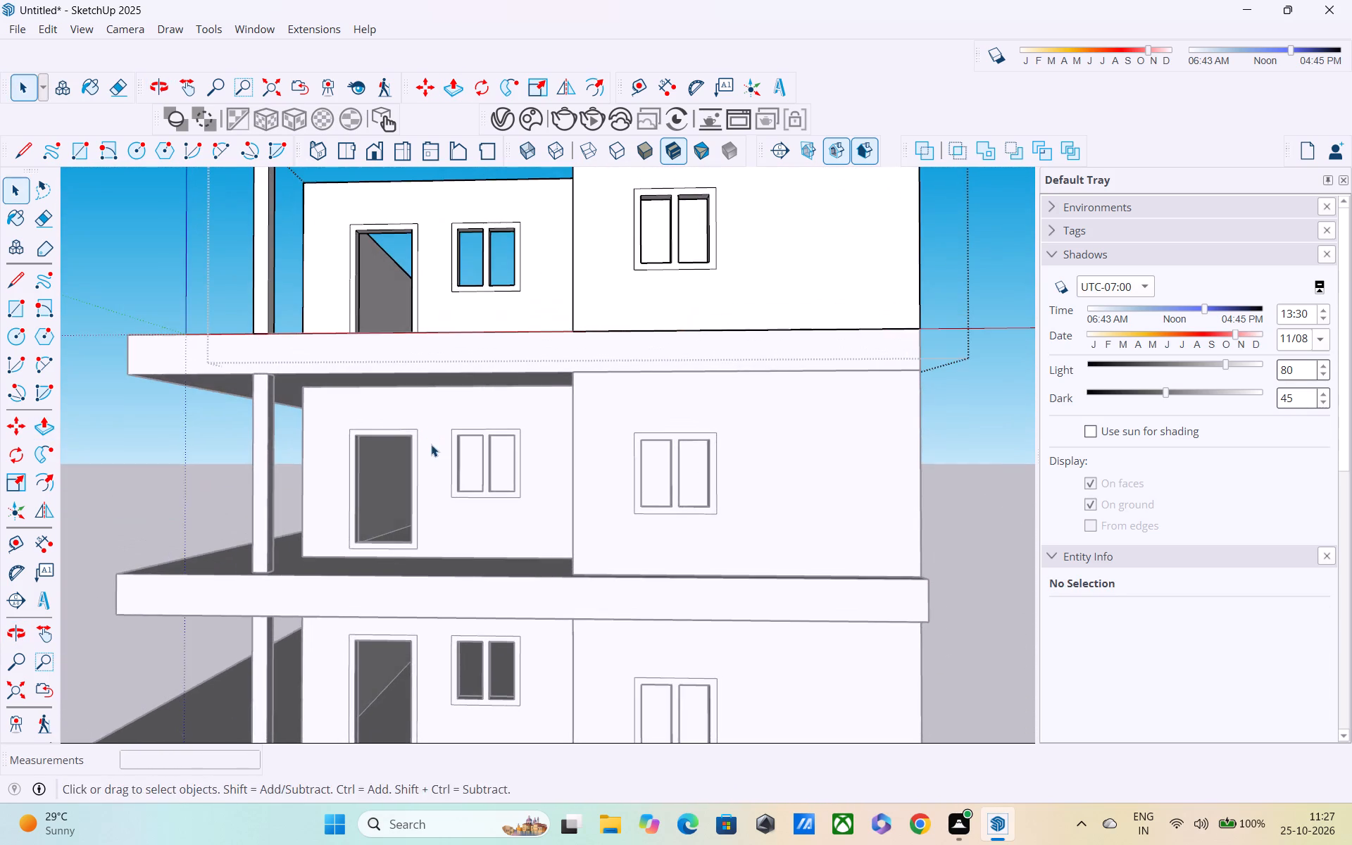
middle_click_drag(429, 444, 427, 406)
scroll(427, 407, "down", 1)
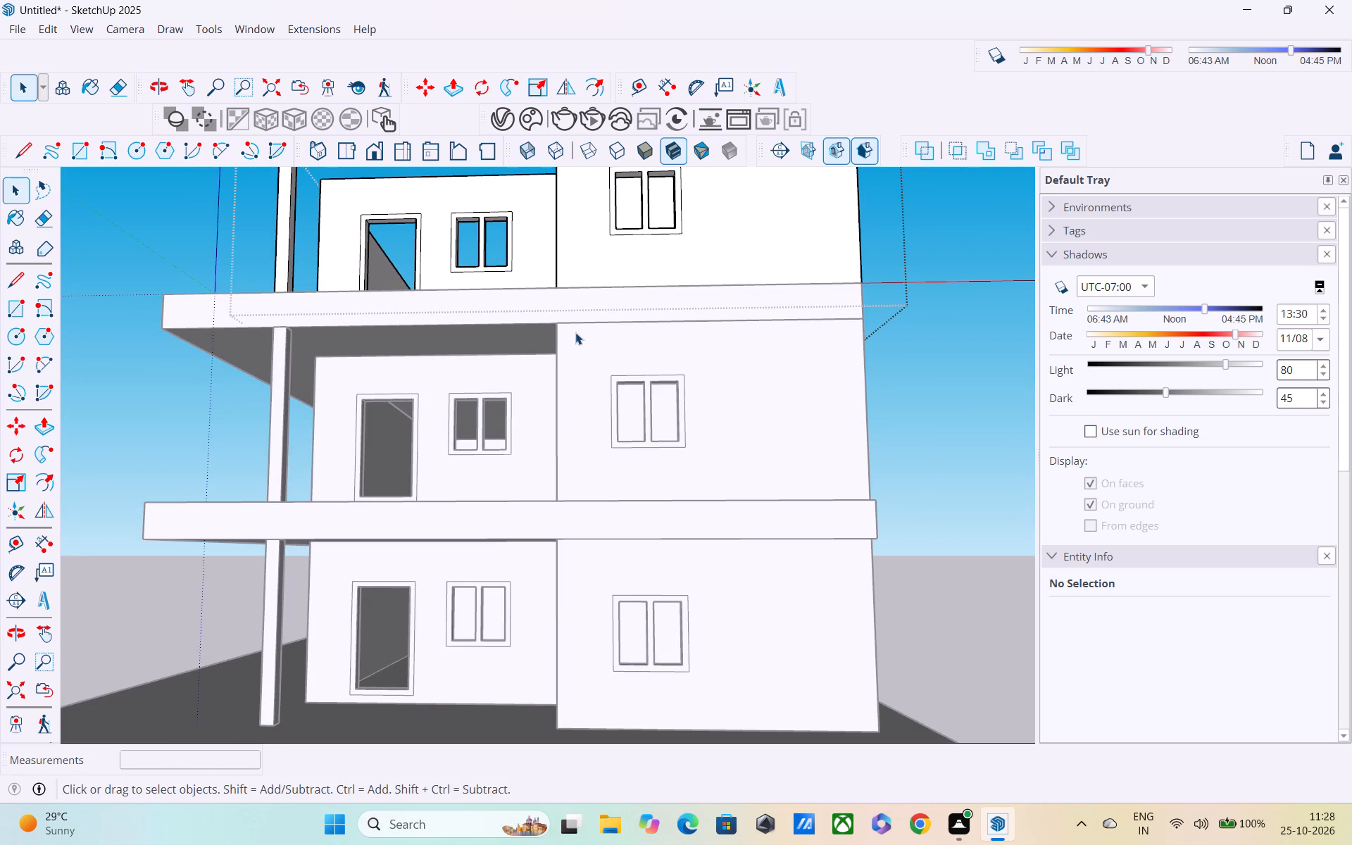
middle_click_drag(567, 337, 559, 340)
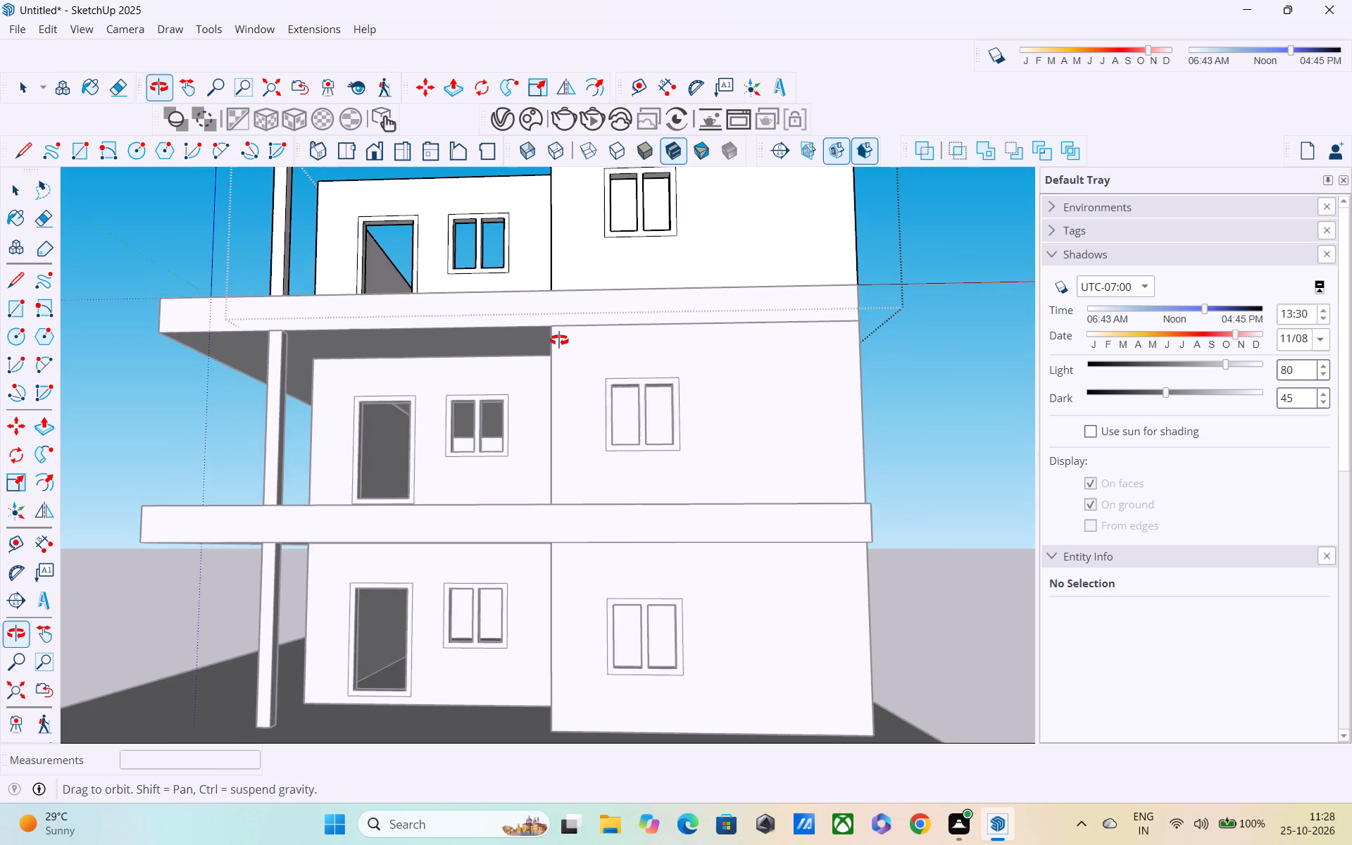
middle_click_drag(559, 340, 546, 347)
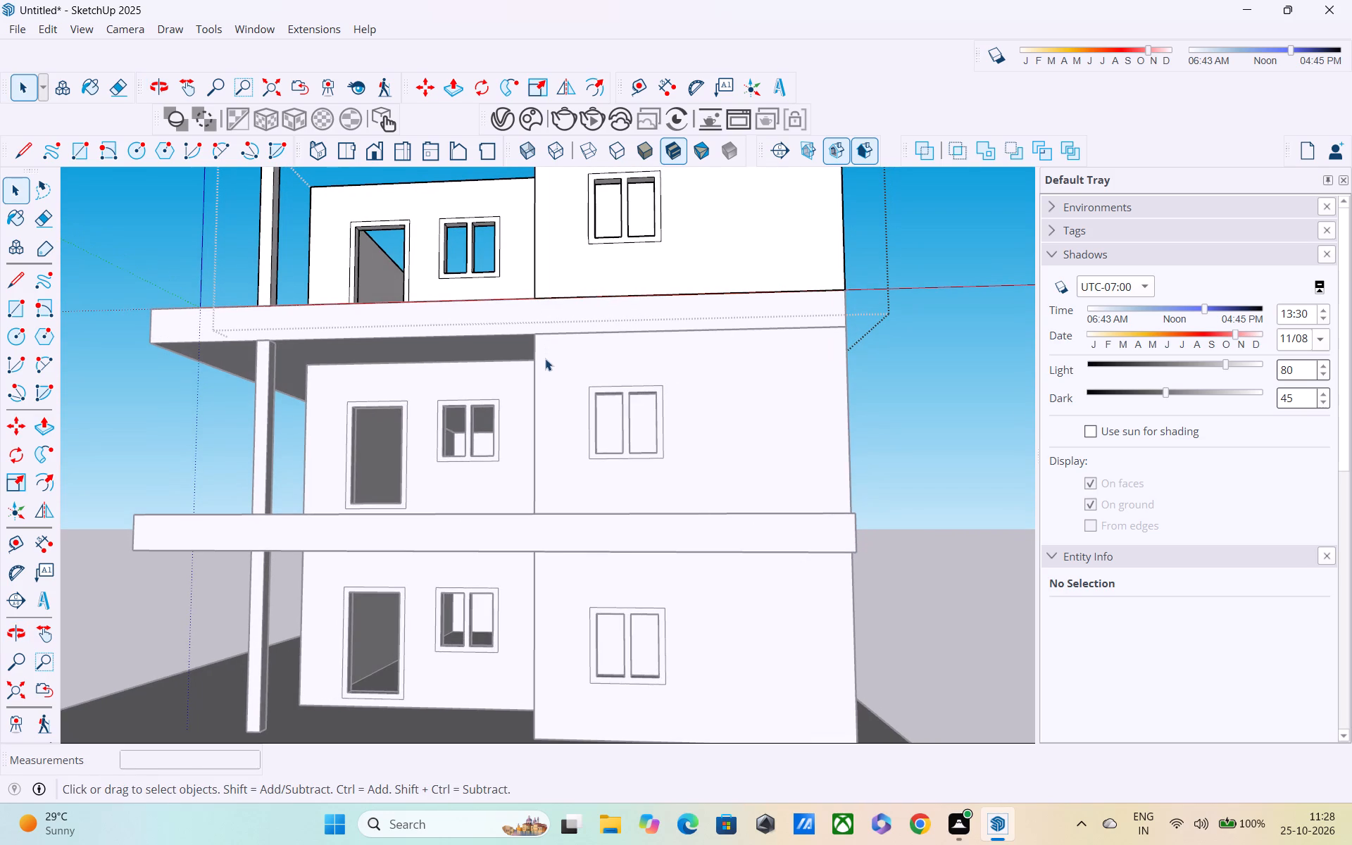
scroll(581, 453, "down", 1)
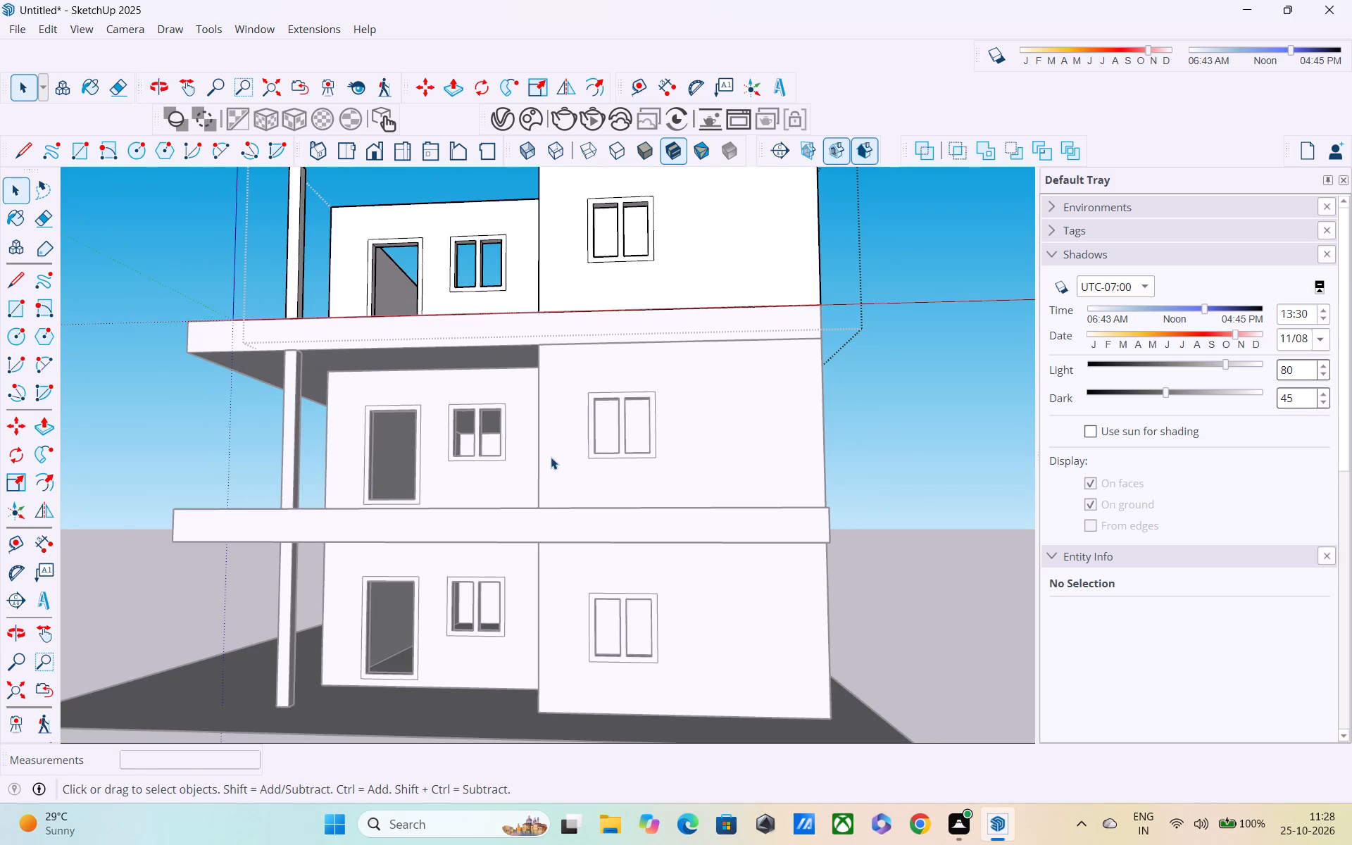
scroll(545, 457, "down", 3)
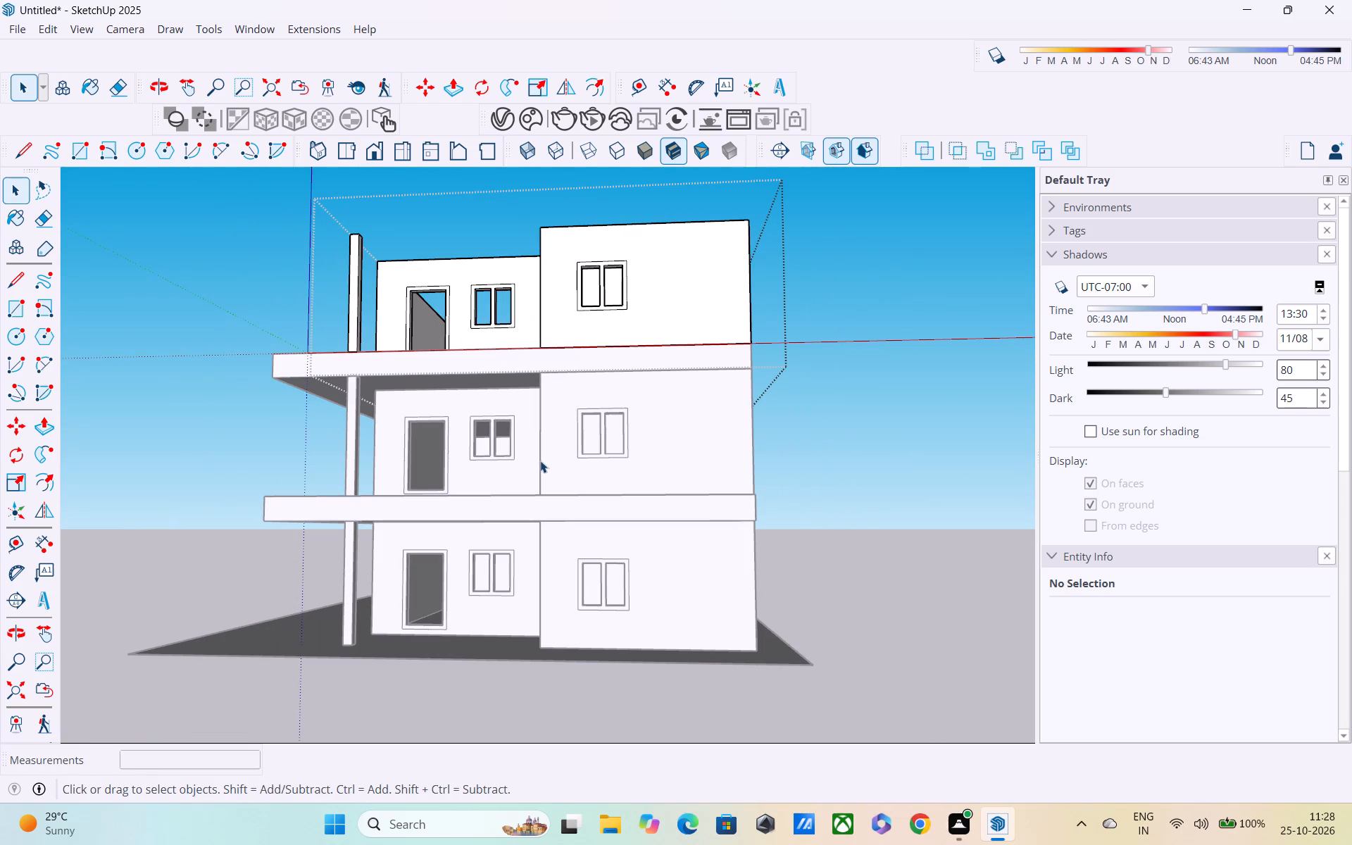
middle_click_drag(508, 494, 473, 449)
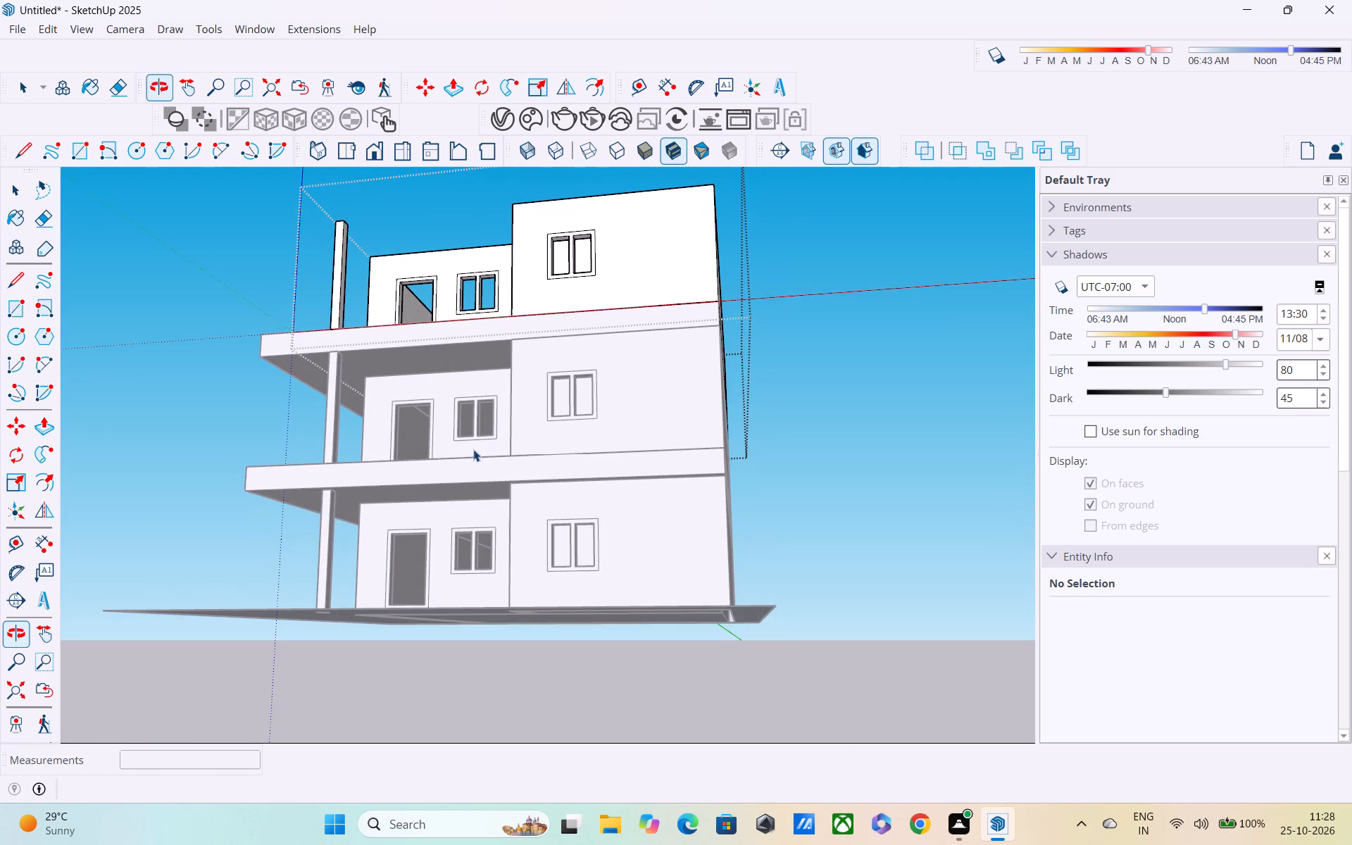
scroll(468, 470, "up", 2)
middle_click_drag(470, 477, 511, 544)
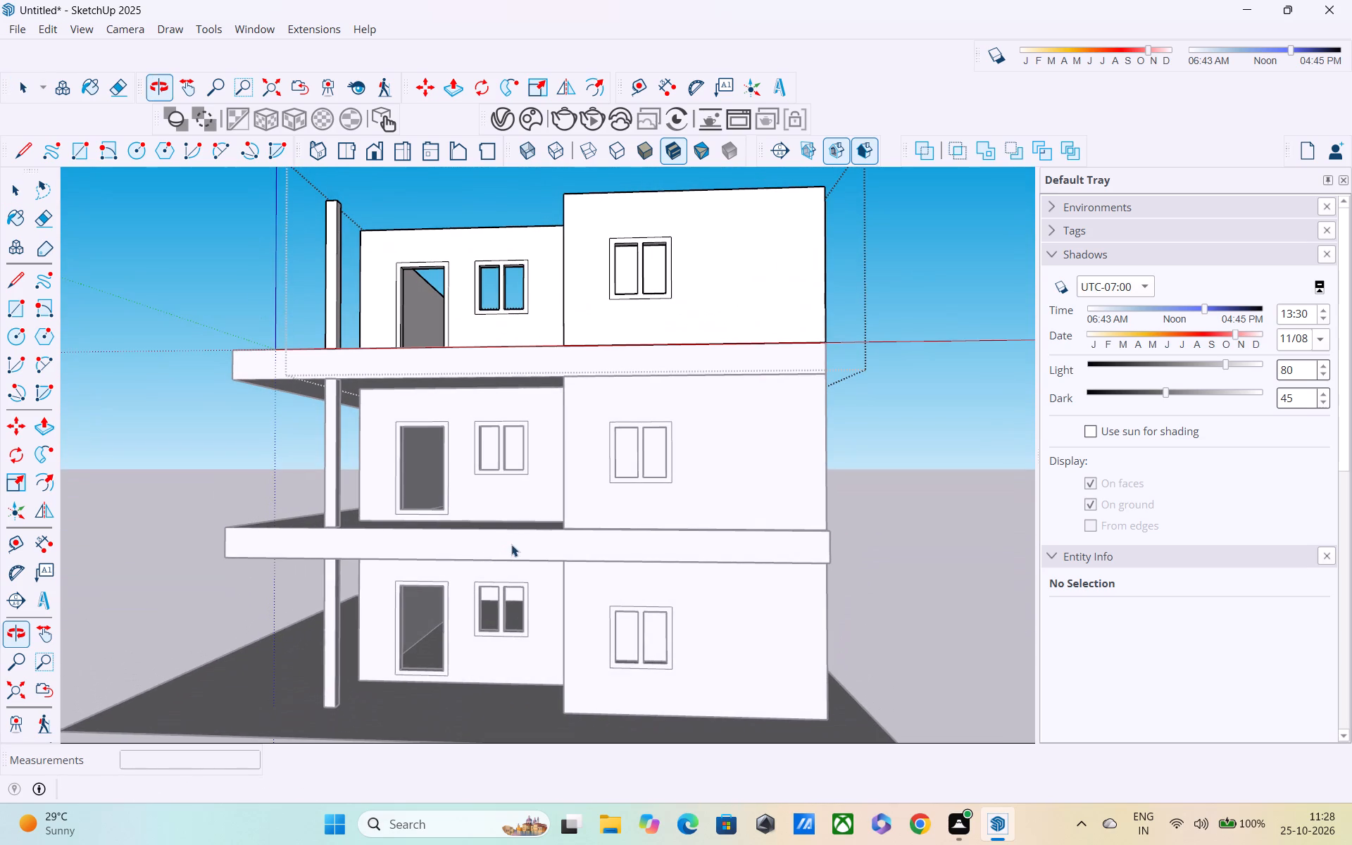
left_click(151, 409)
Open the lower projecting slab and outline its front face's upper half: a line about 31' 1 1/2" from the end edge's midpoint, then up to the top edge.
scroll(342, 555, "up", 4)
middle_click_drag(318, 542, 341, 539)
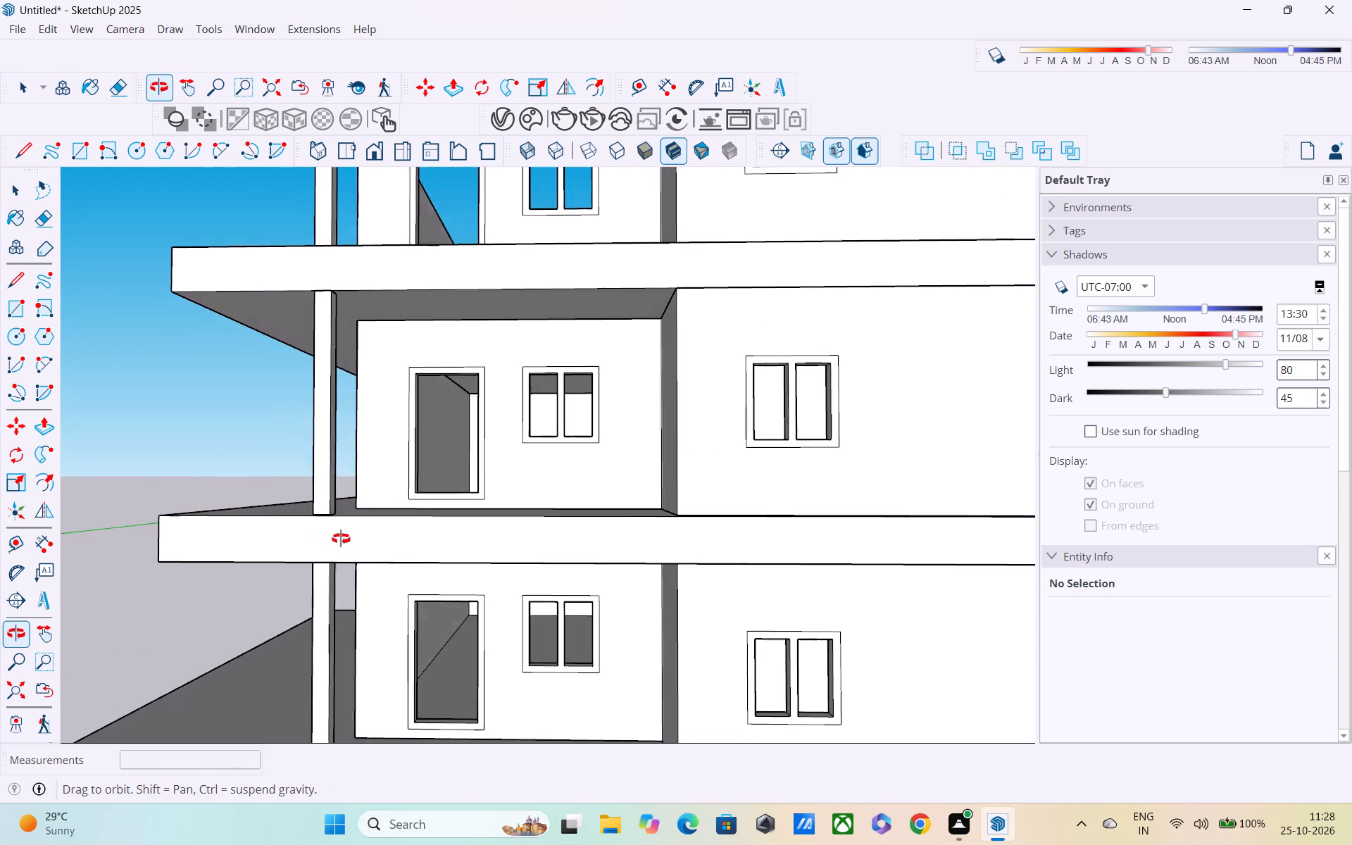
middle_click_drag(341, 539, 353, 536)
double_click(294, 548)
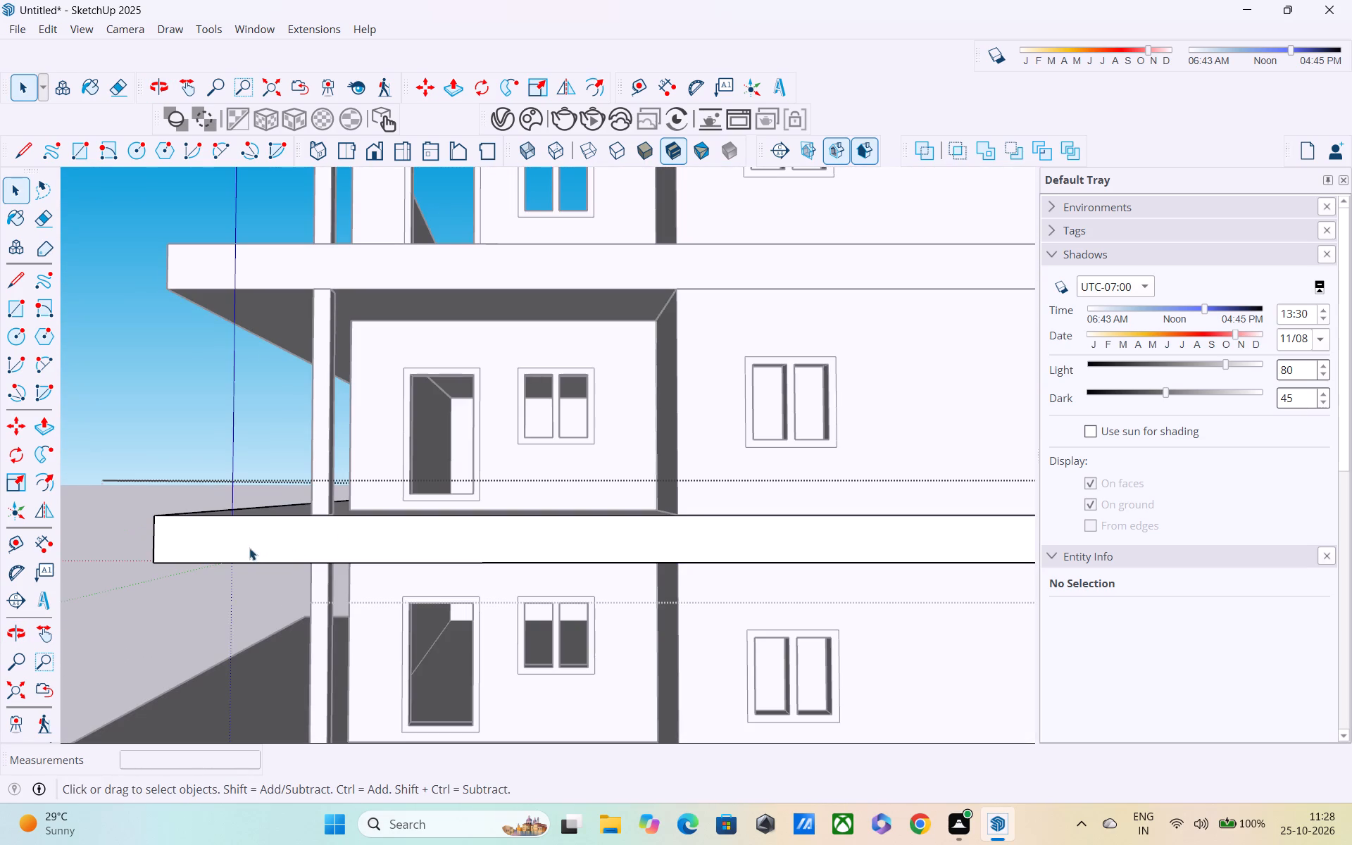
key("l")
scroll(194, 544, "up", 5)
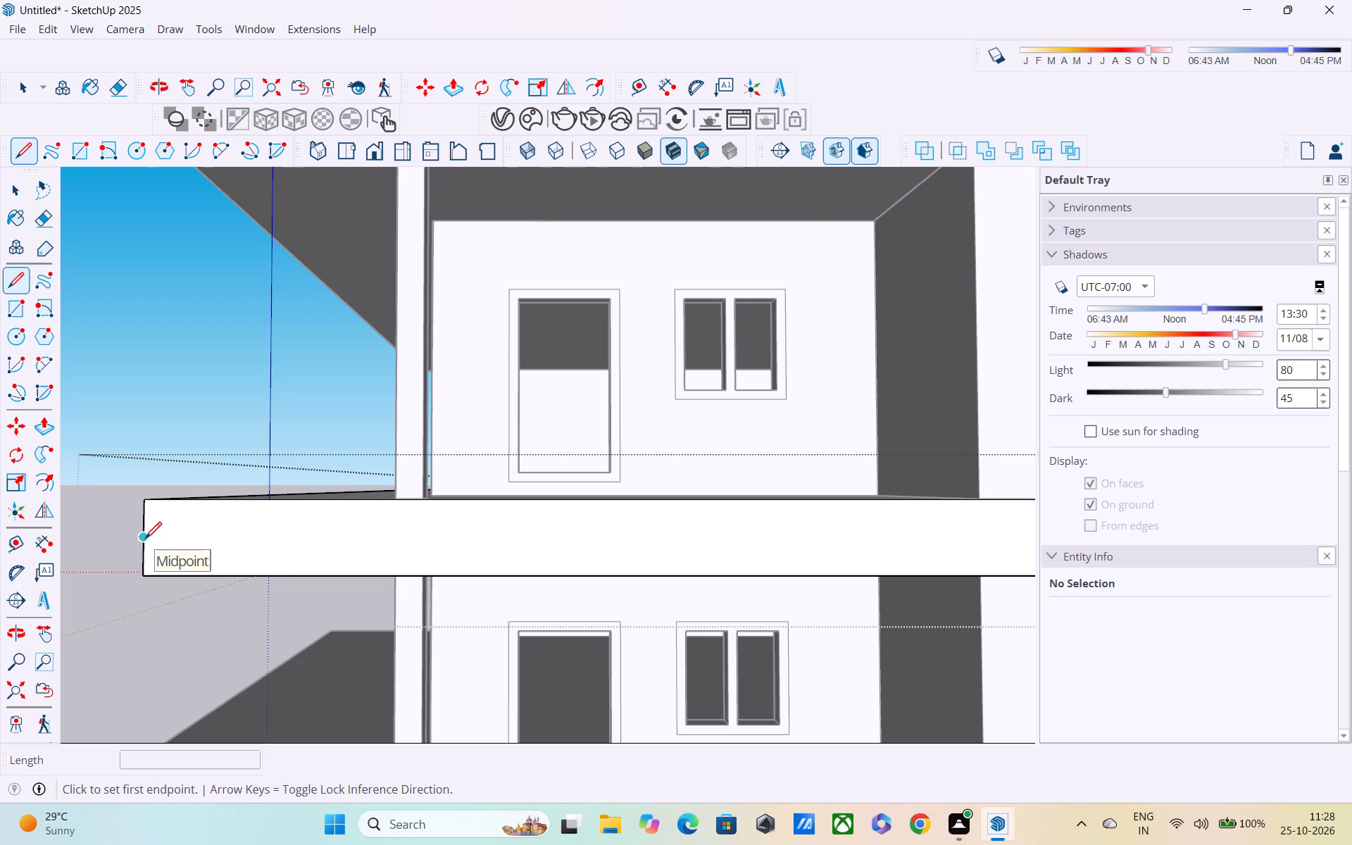
left_click(144, 539)
scroll(341, 547, "down", 3)
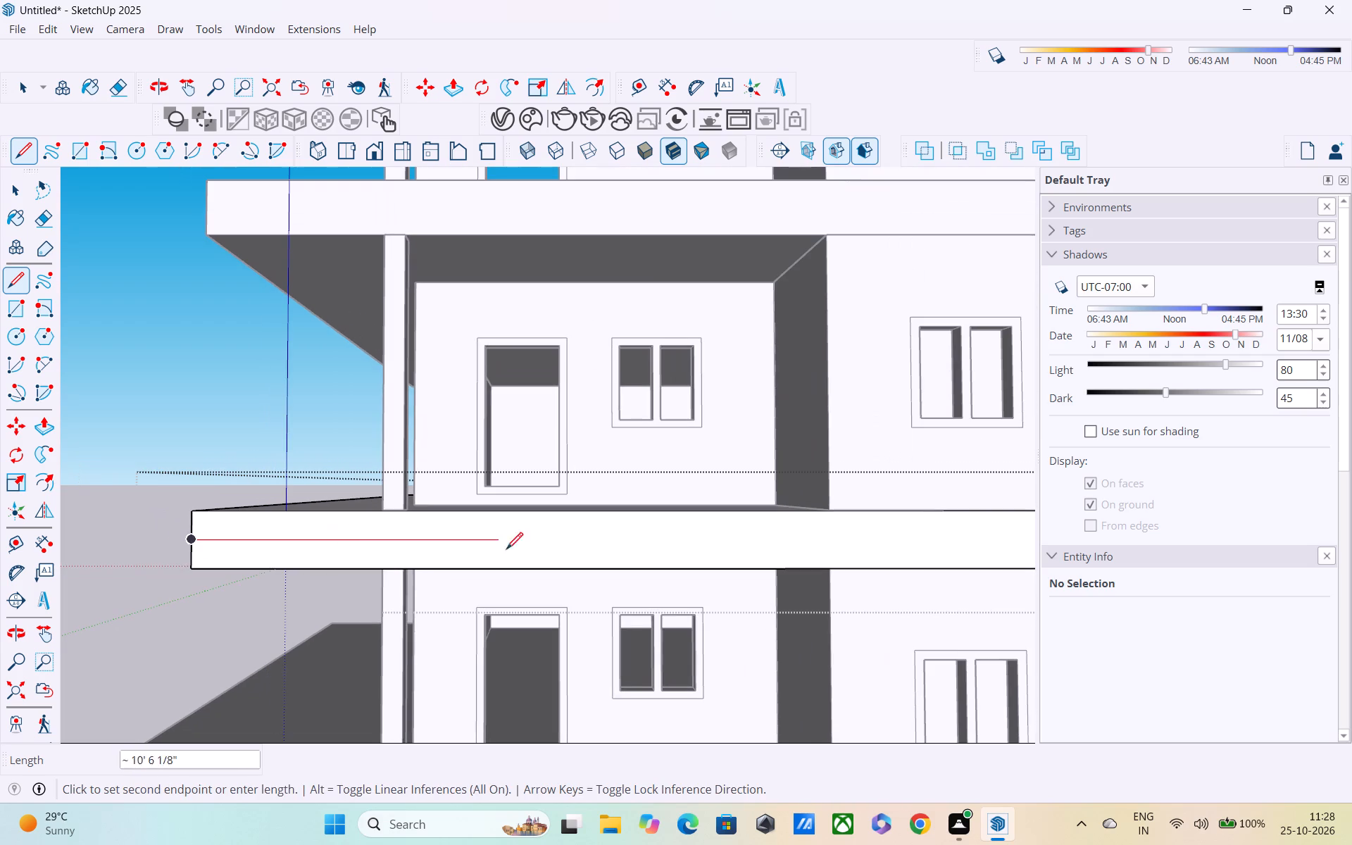
scroll(658, 550, "up", 1)
scroll(660, 550, "down", 3)
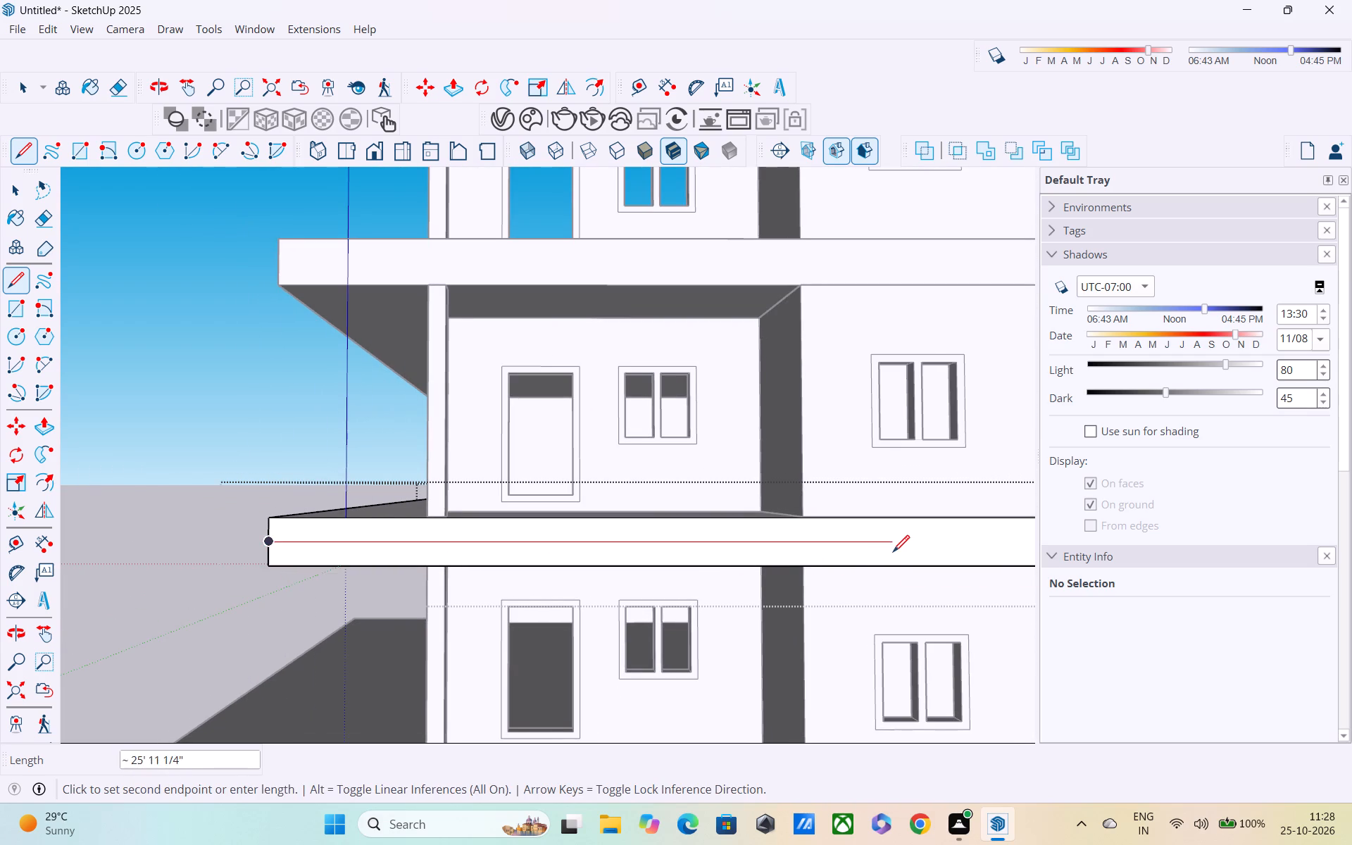
middle_click_drag(890, 553, 447, 565)
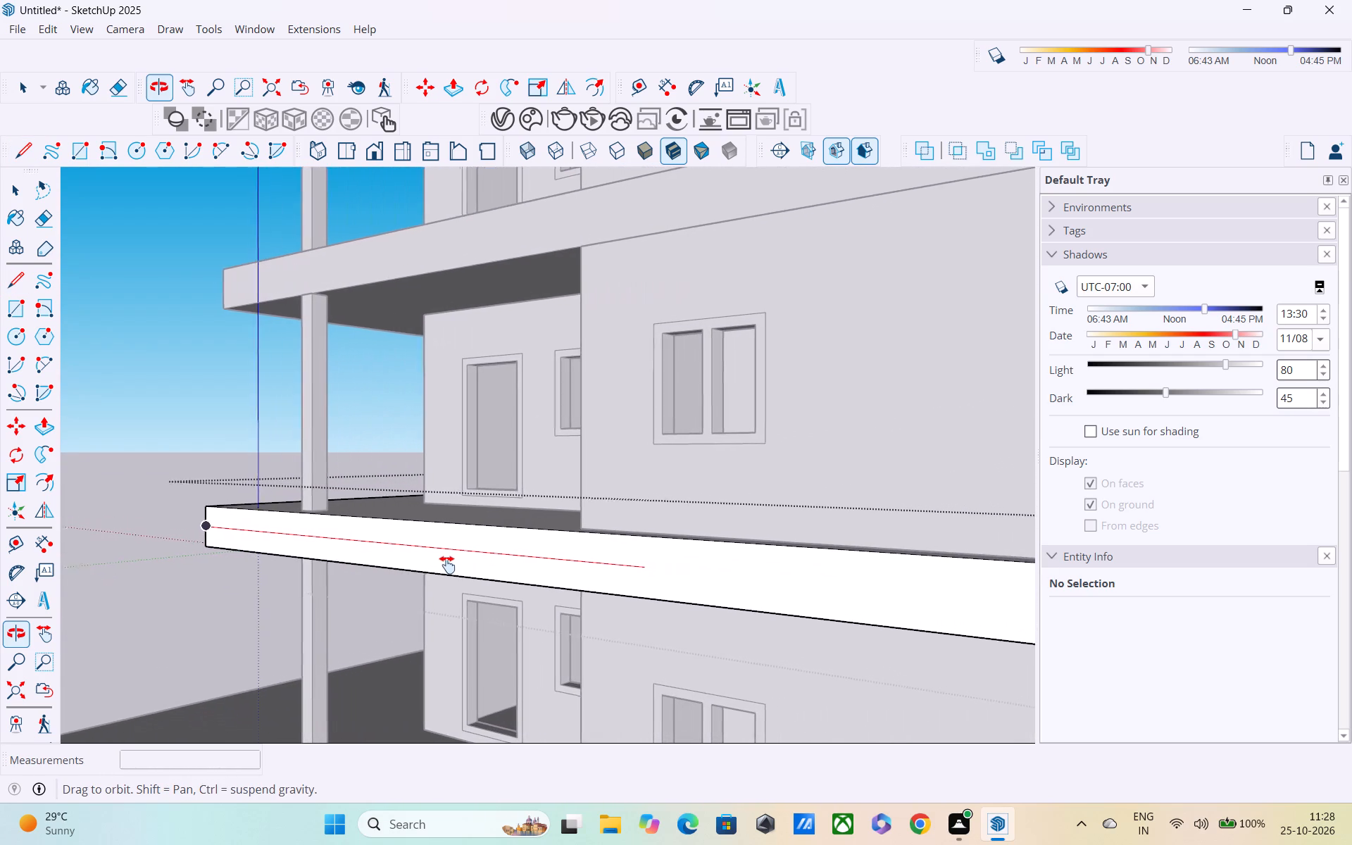
middle_click_drag(447, 565, 370, 565)
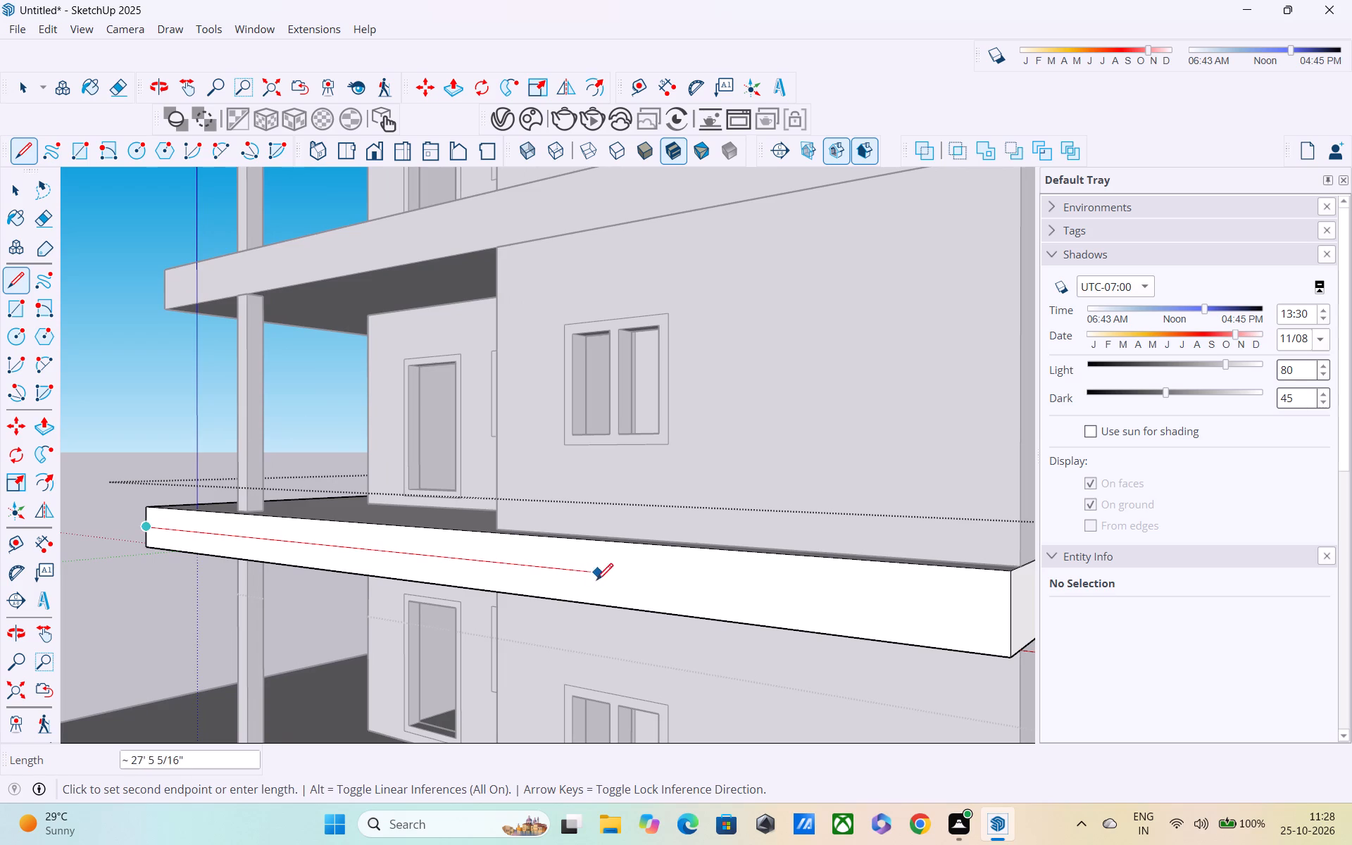
middle_click_drag(603, 587, 769, 593)
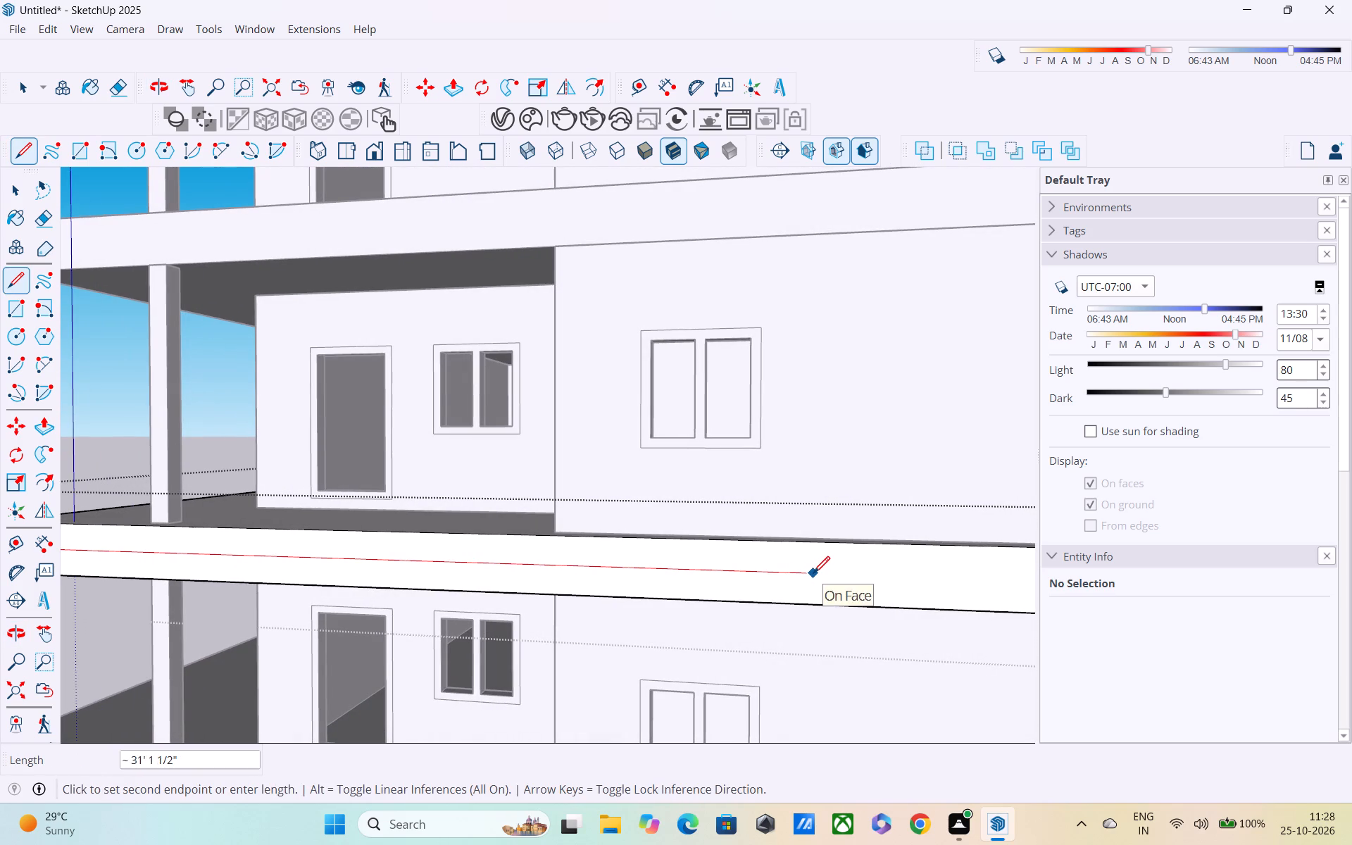
left_click(813, 575)
left_click(820, 545)
Push/Pull the outlined upper strip of the lower slab's front face outward by 9".
middle_click_drag(817, 552, 560, 552)
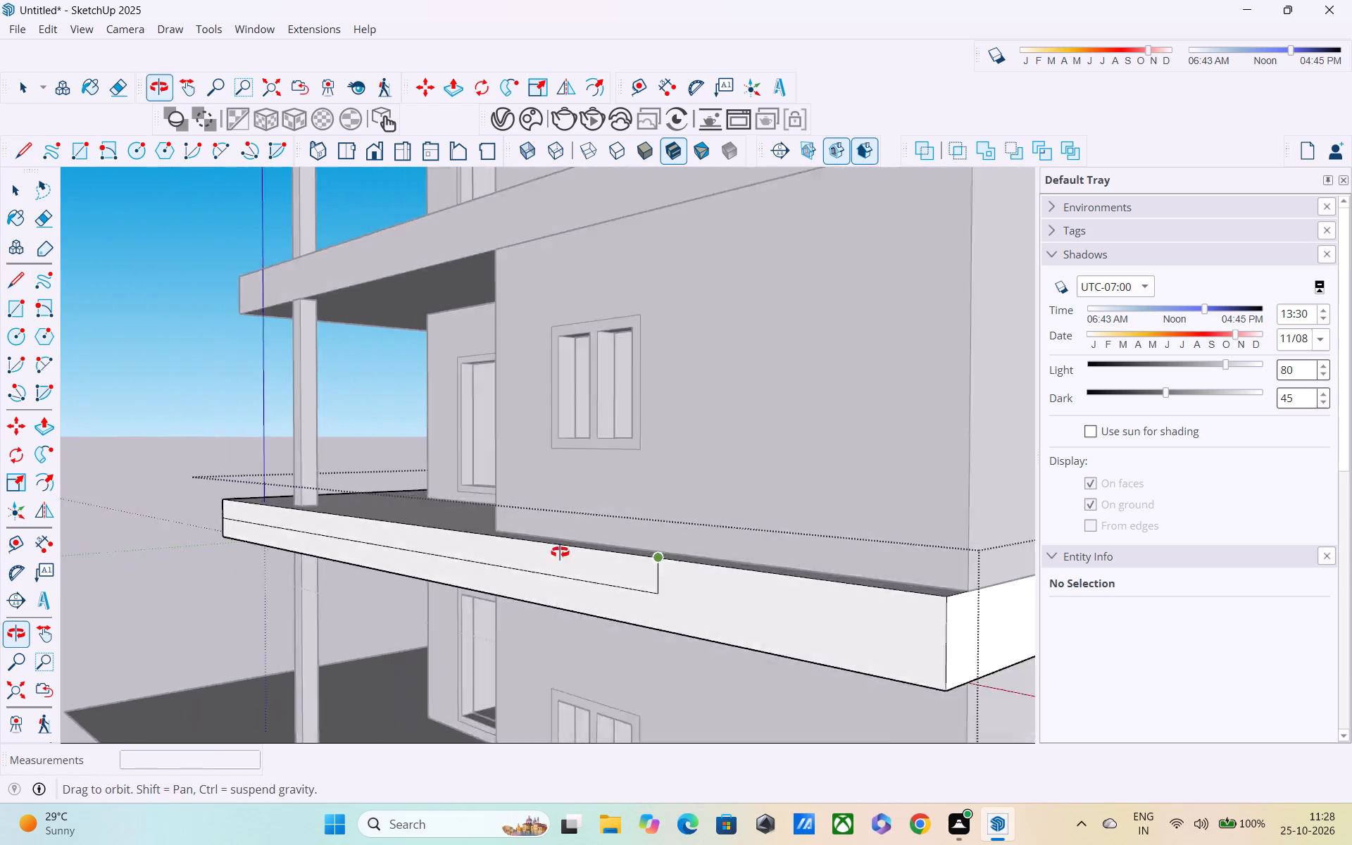
middle_click_drag(560, 552, 463, 558)
key("space")
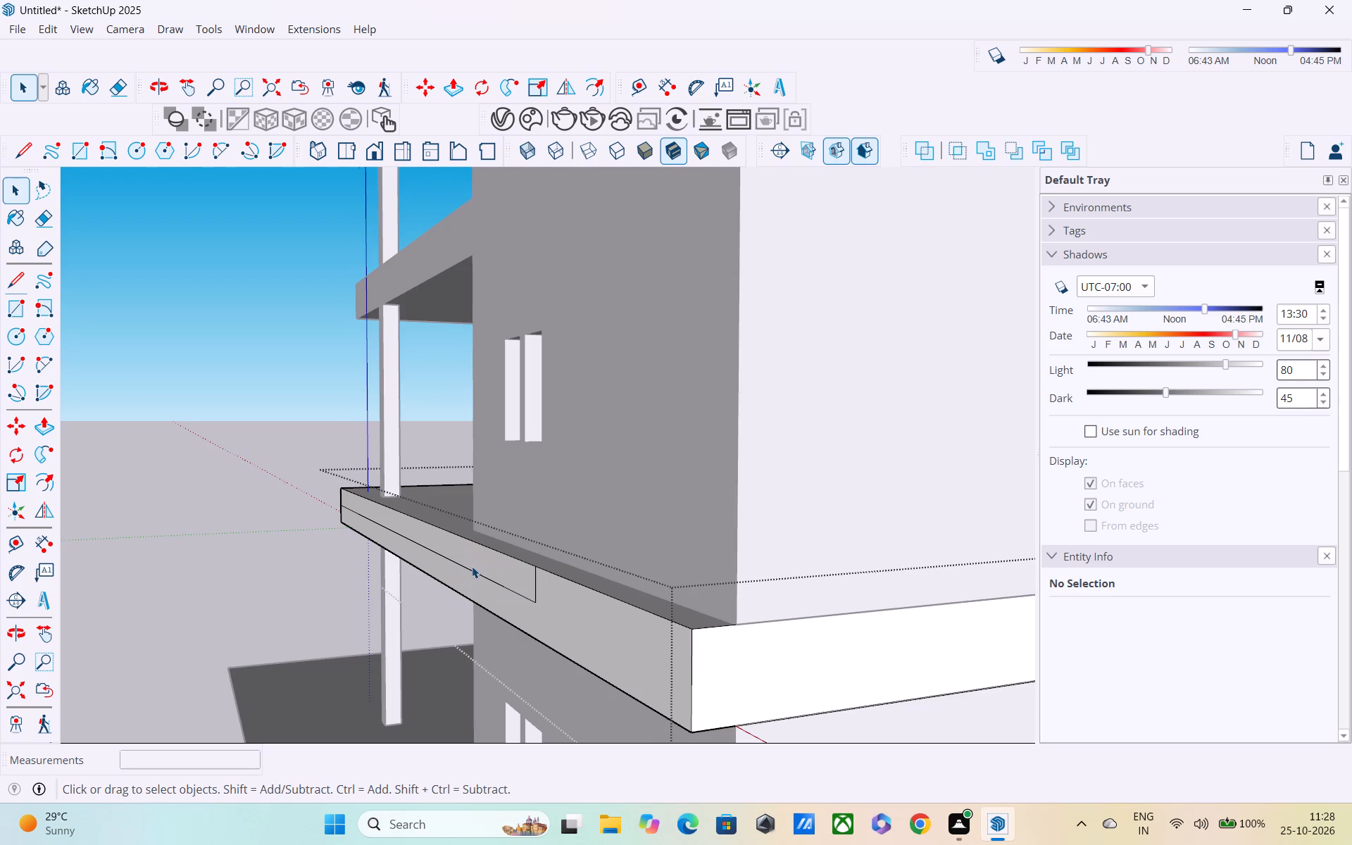
scroll(472, 566, "up", 3)
left_click(477, 561)
middle_click_drag(477, 561, 546, 521)
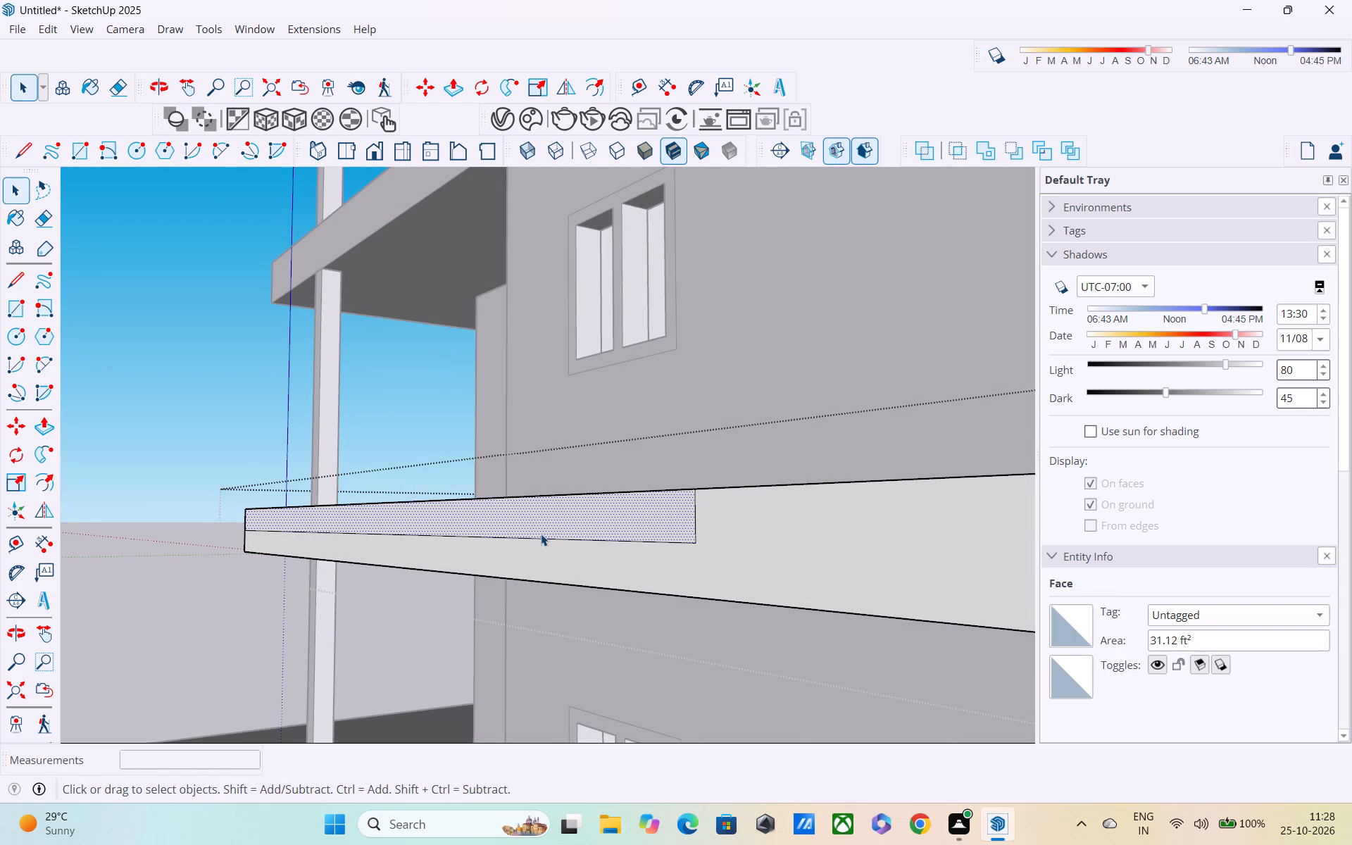
key("p")
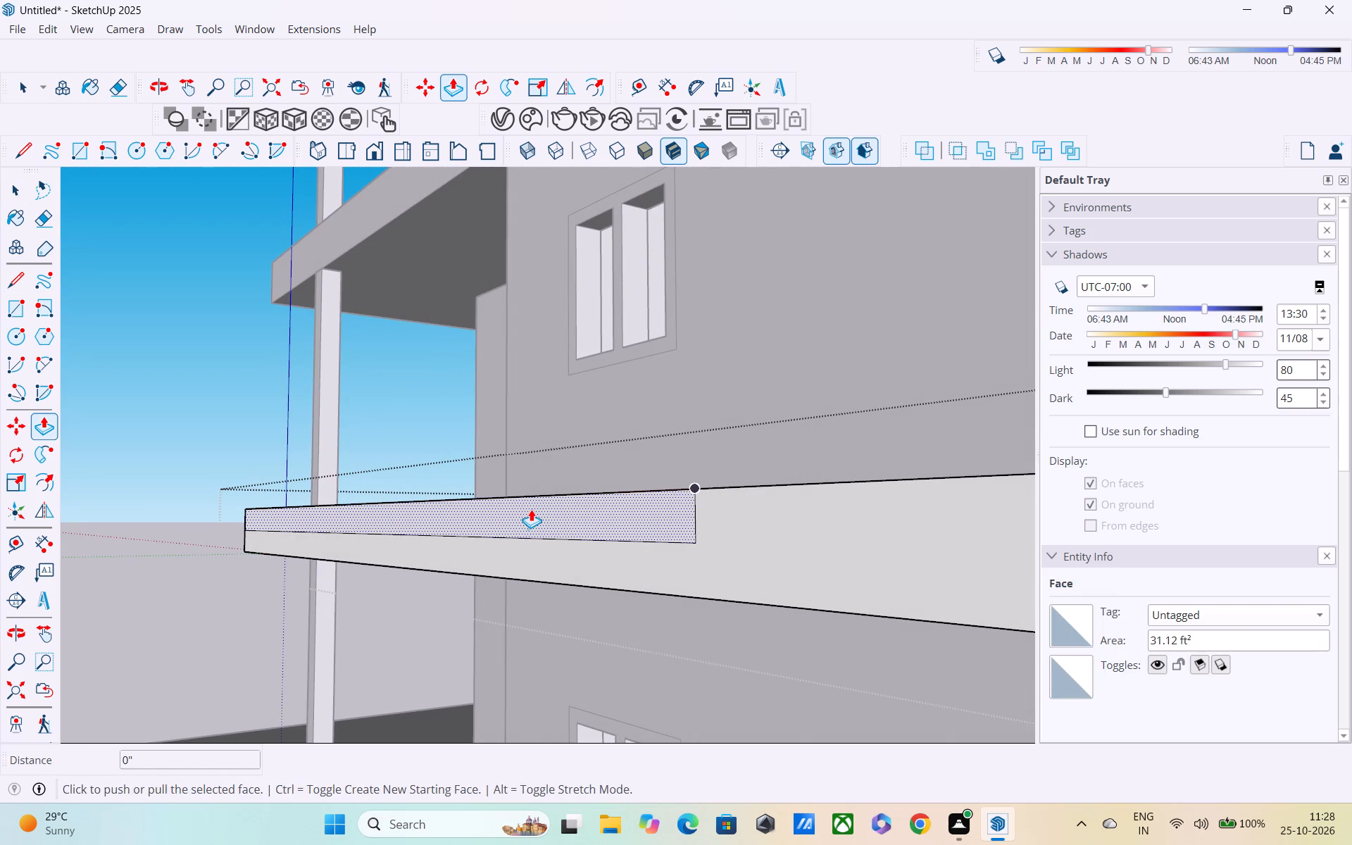
left_click(531, 509)
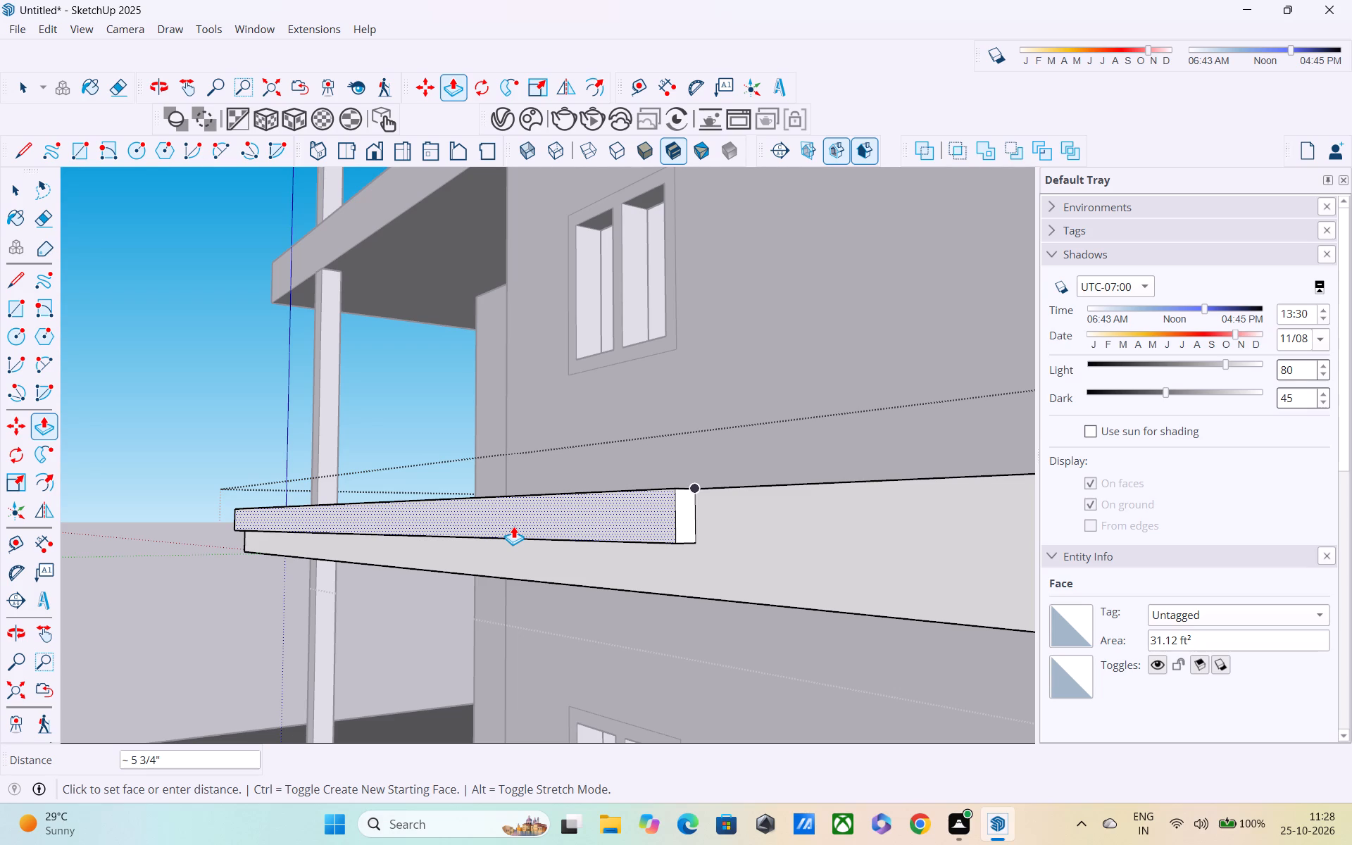
type("9\"")
key("Return")
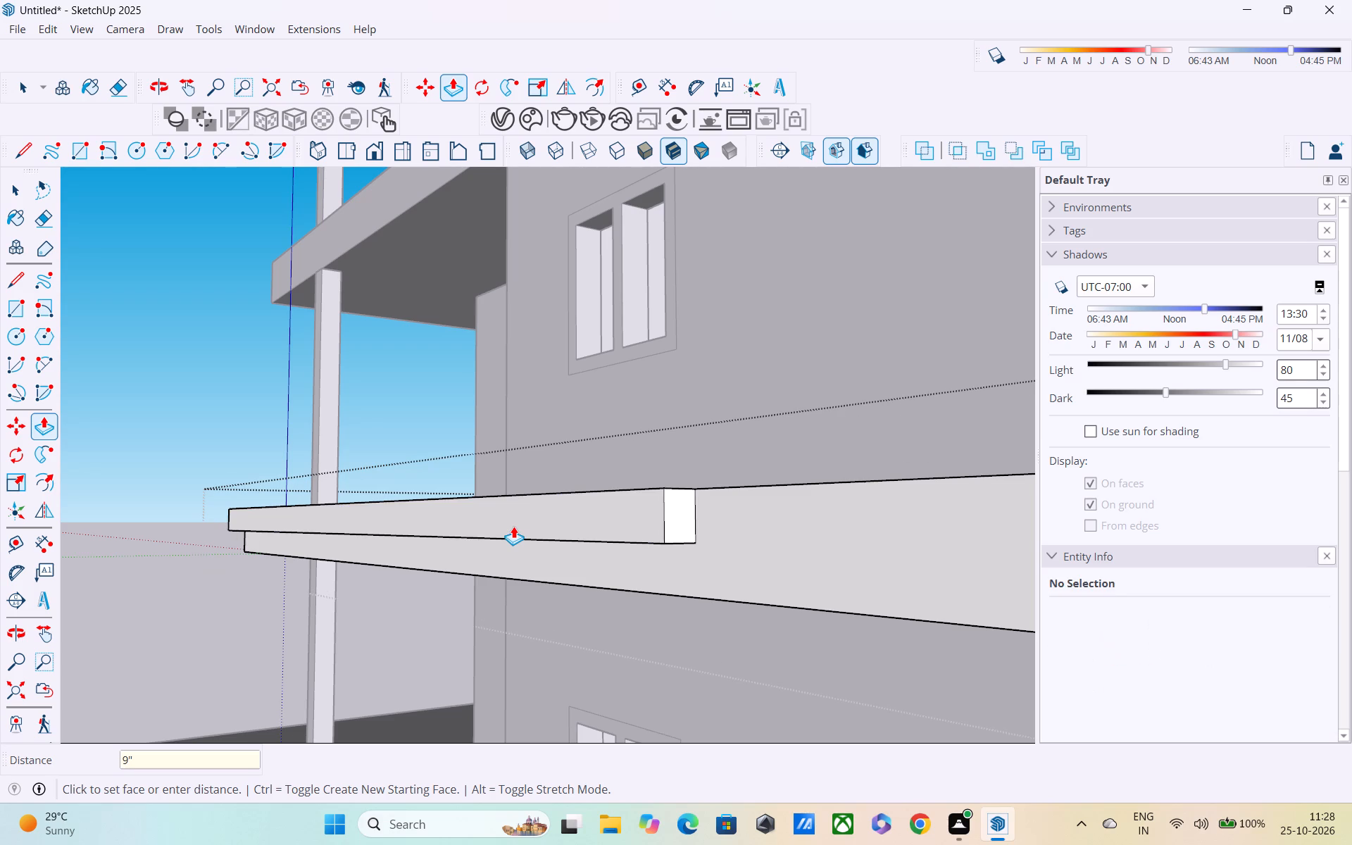
Examine the projecting strip on the lower slab's front face and its exposed end from above, the front and the side.
scroll(504, 520, "down", 4)
middle_click_drag(525, 516, 622, 730)
middle_click_drag(675, 694, 584, 618)
scroll(584, 618, "up", 5)
middle_click_drag(561, 617, 428, 557)
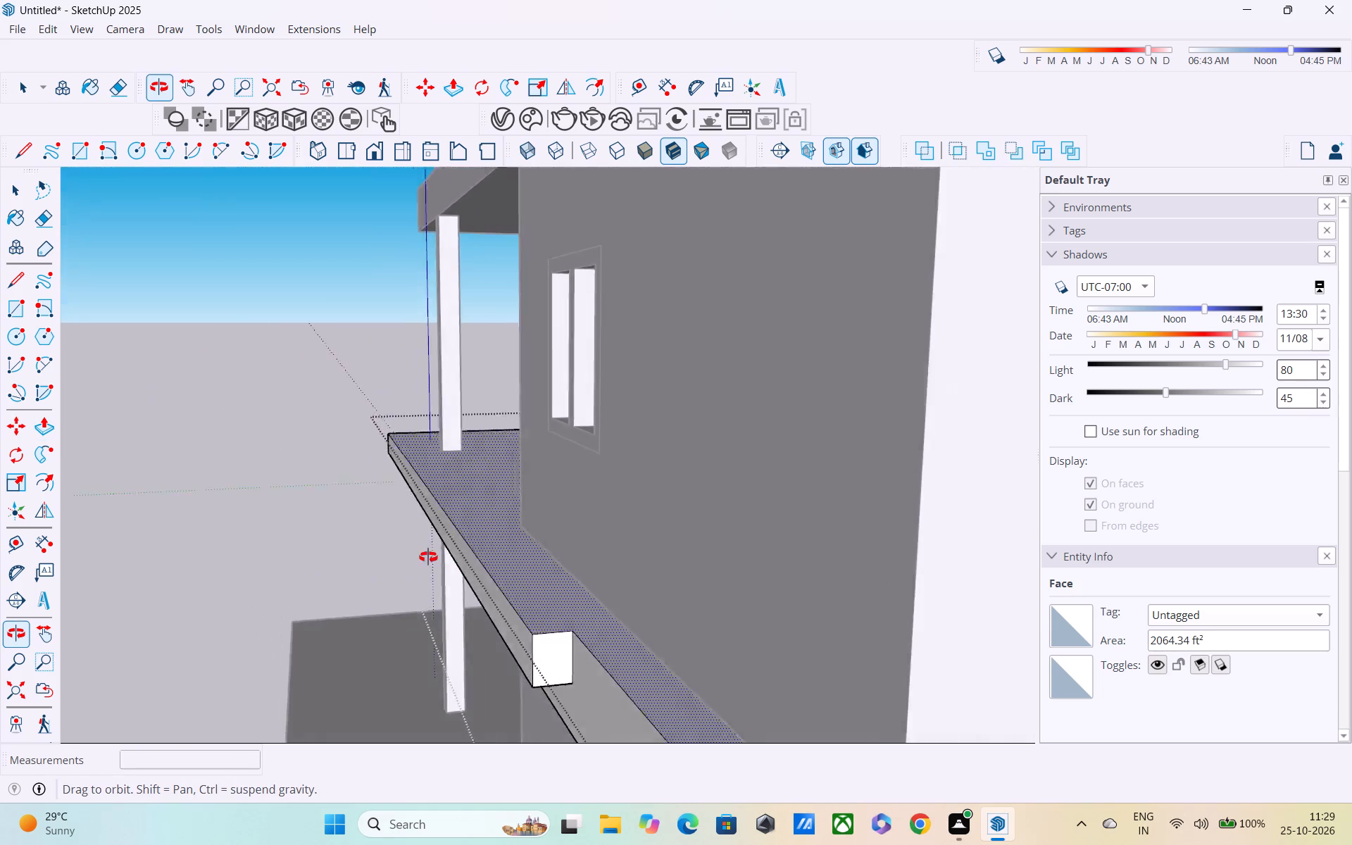
middle_click_drag(428, 557, 837, 511)
scroll(668, 530, "down", 5)
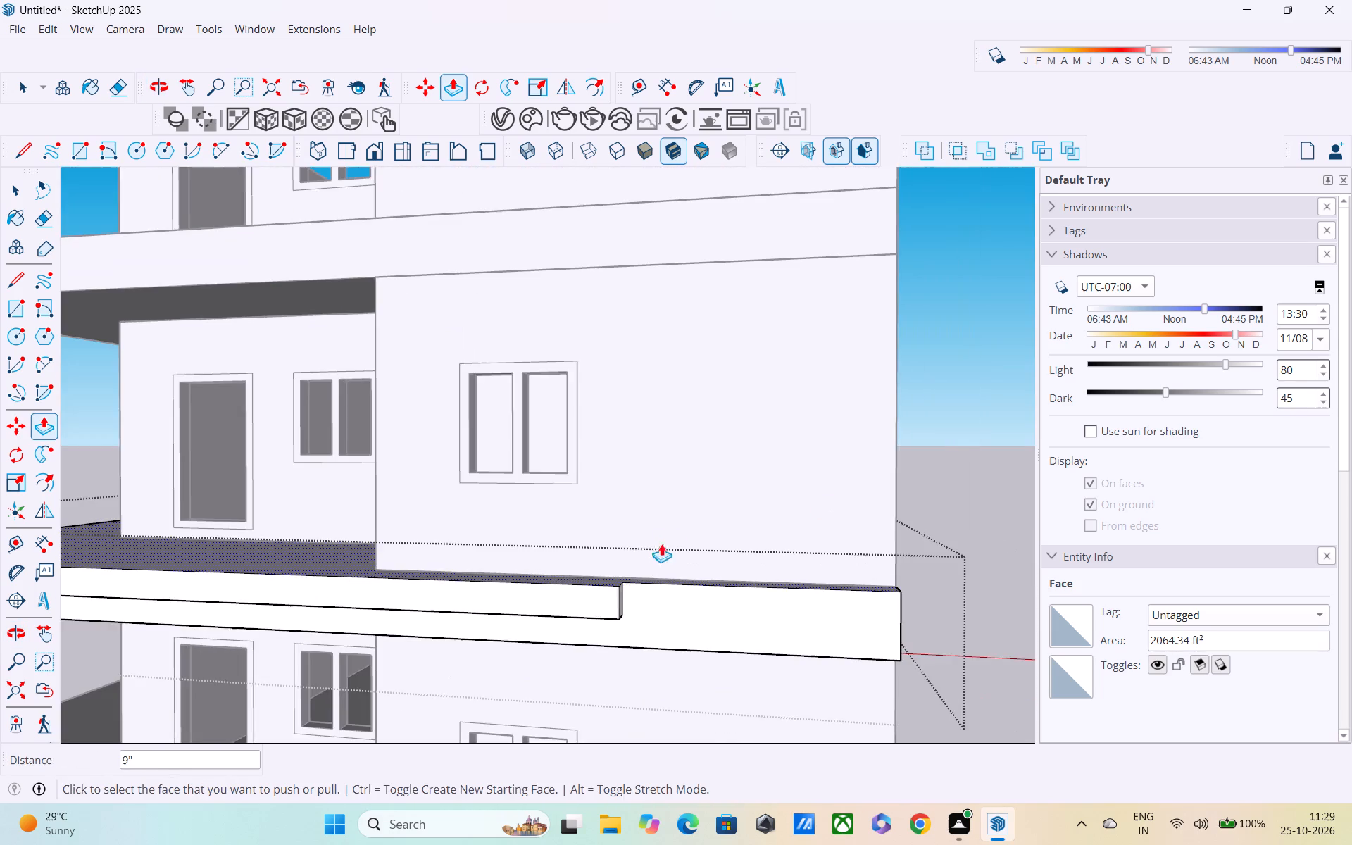
middle_click_drag(632, 565, 215, 639)
scroll(339, 601, "down", 3)
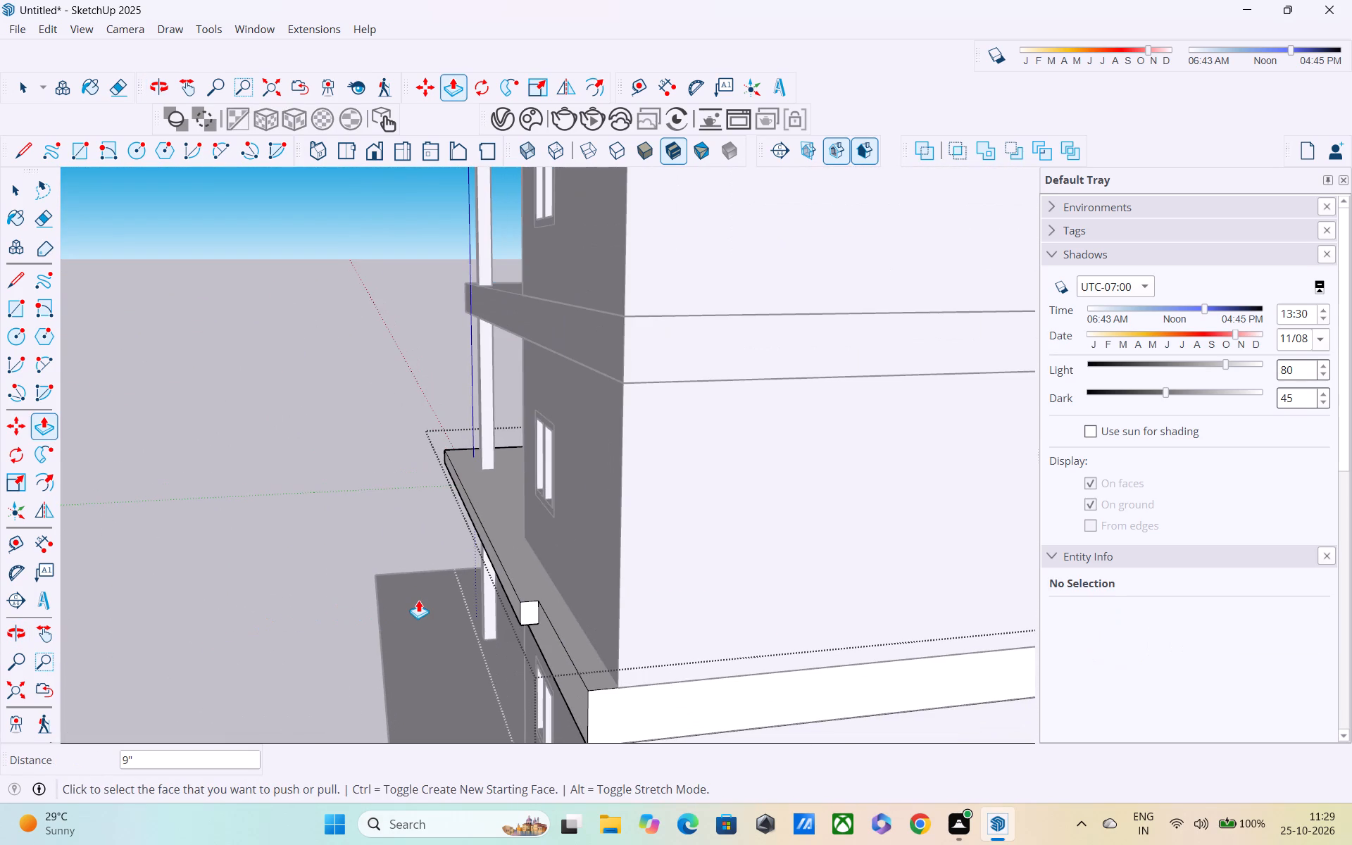
scroll(418, 600, "down", 2)
middle_click_drag(412, 600, 308, 644)
middle_click_drag(338, 631, 445, 591)
scroll(446, 607, "up", 7)
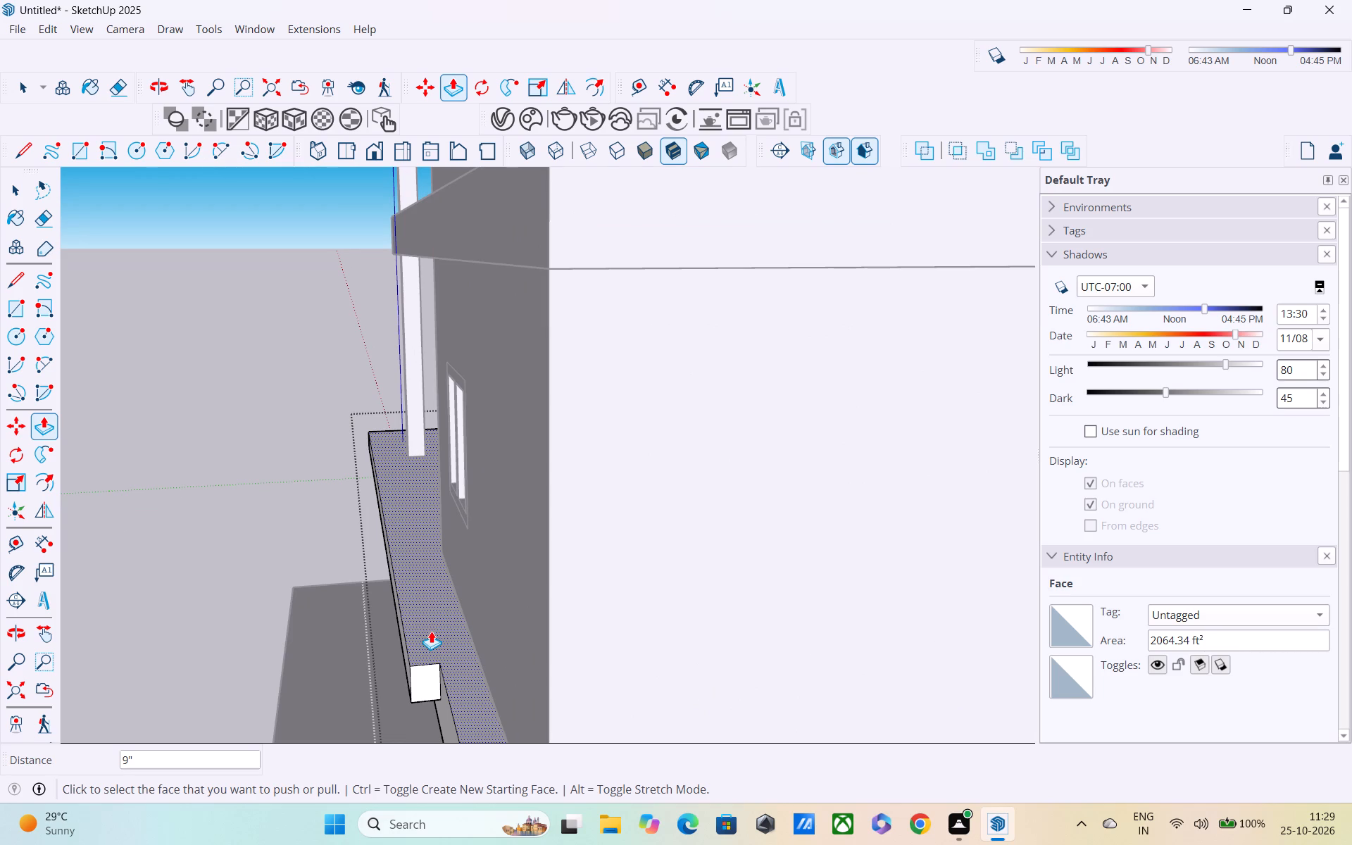
scroll(431, 631, "up", 2)
middle_click_drag(421, 644, 506, 542)
scroll(459, 705, "up", 1)
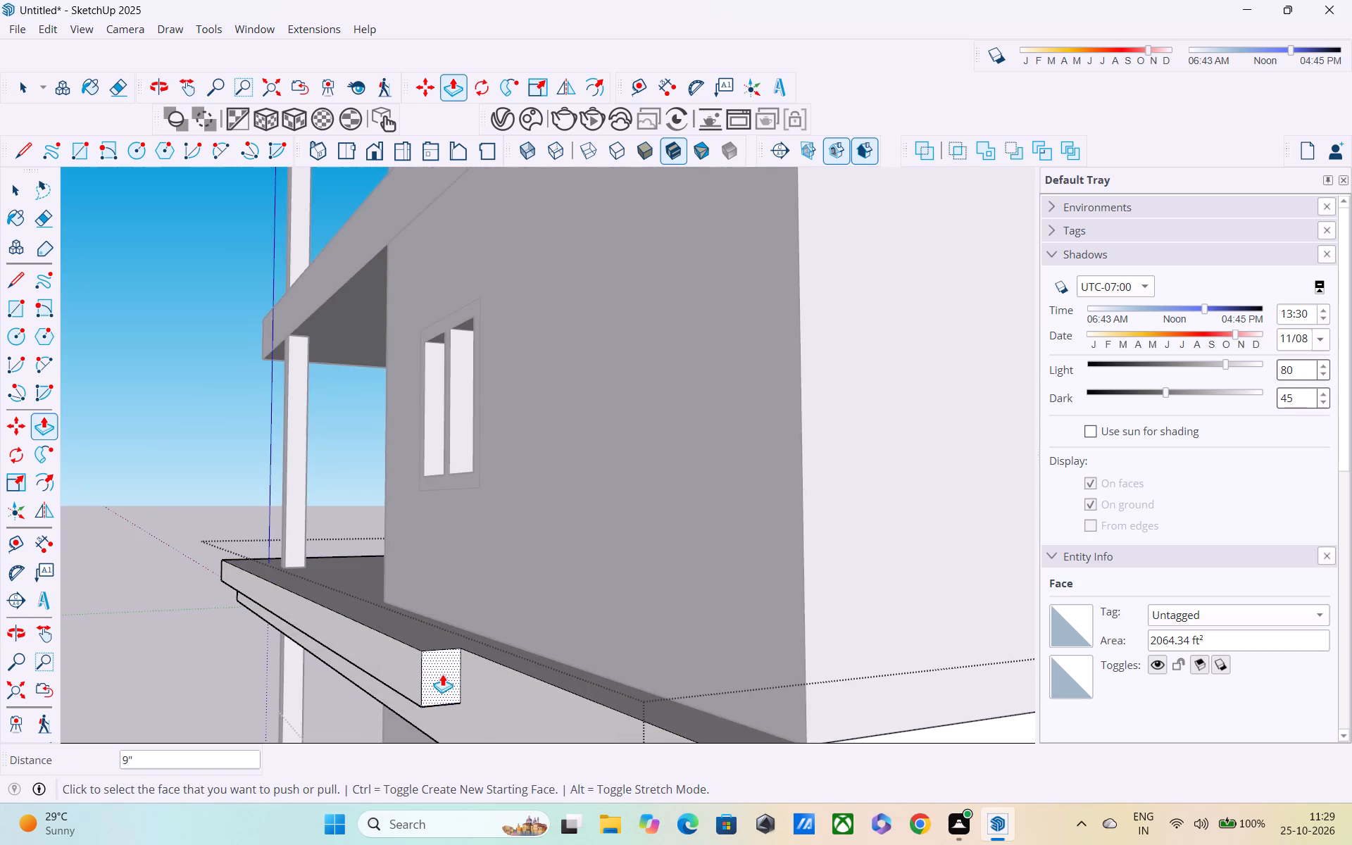
Outline a small rectangle, about 9 3/16" by 9", on top of the projecting strip at its exposed end, using the Line tool.
middle_click_drag(442, 675, 669, 720)
key("l")
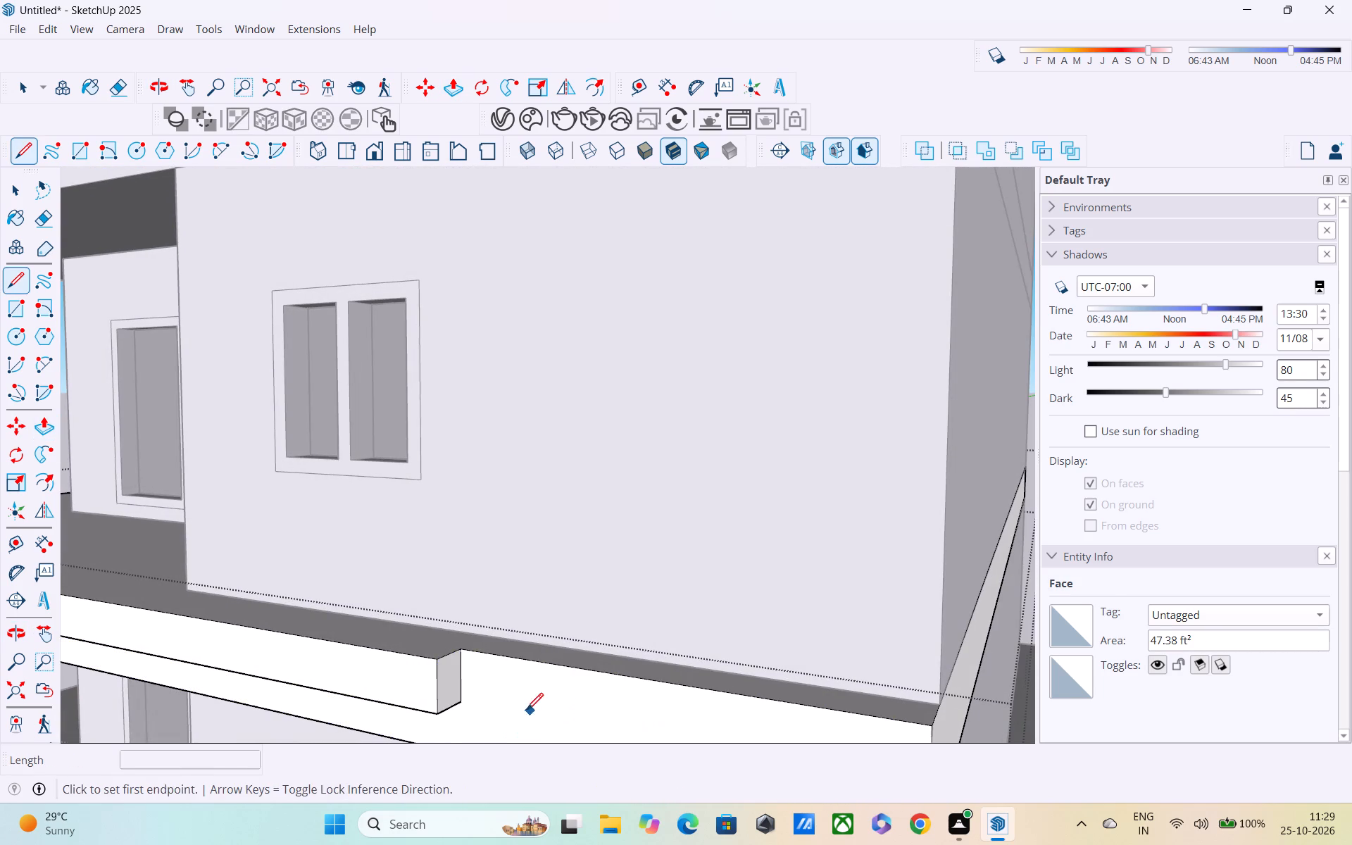
middle_click_drag(526, 713, 627, 814)
left_click(413, 630)
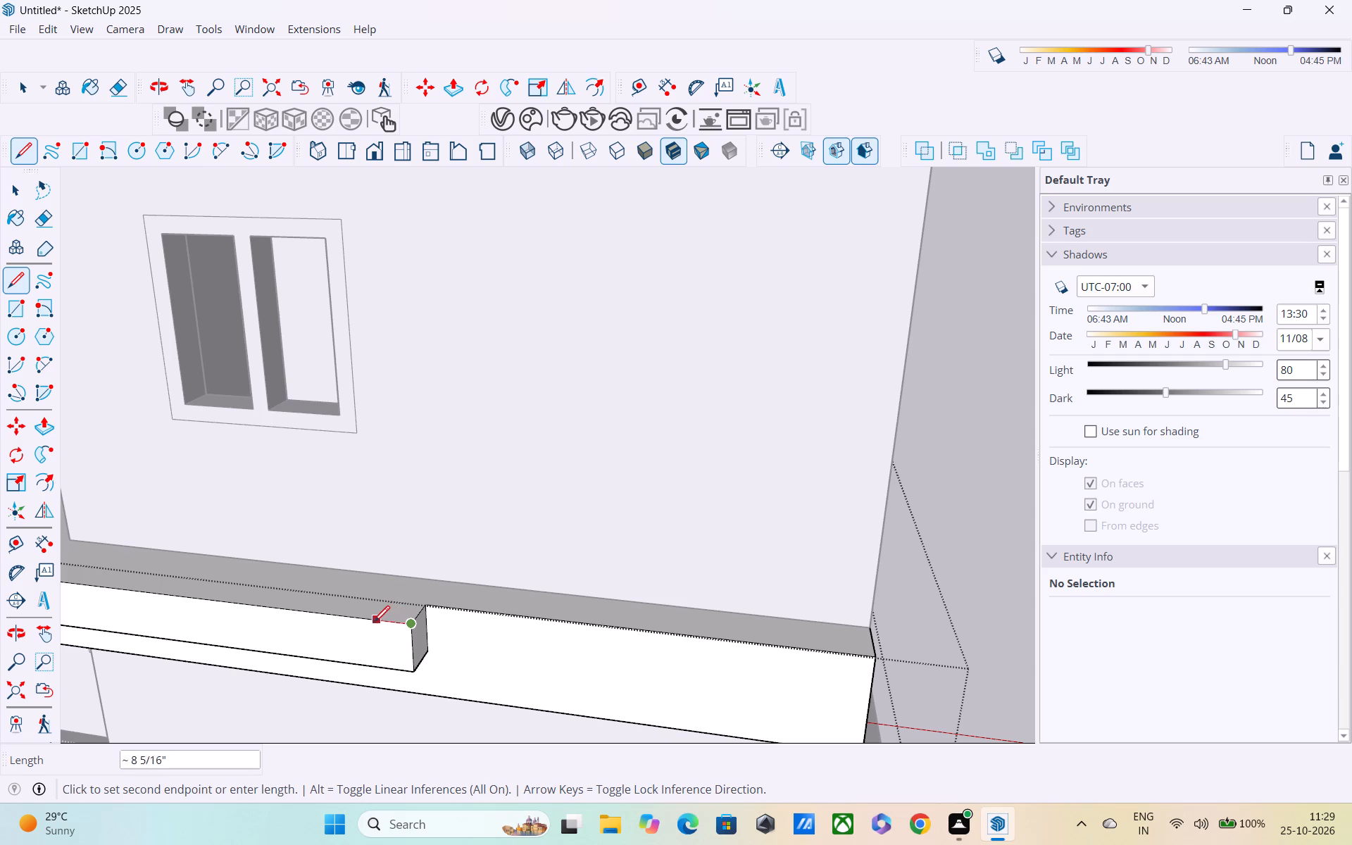
middle_click_drag(346, 621, 408, 644)
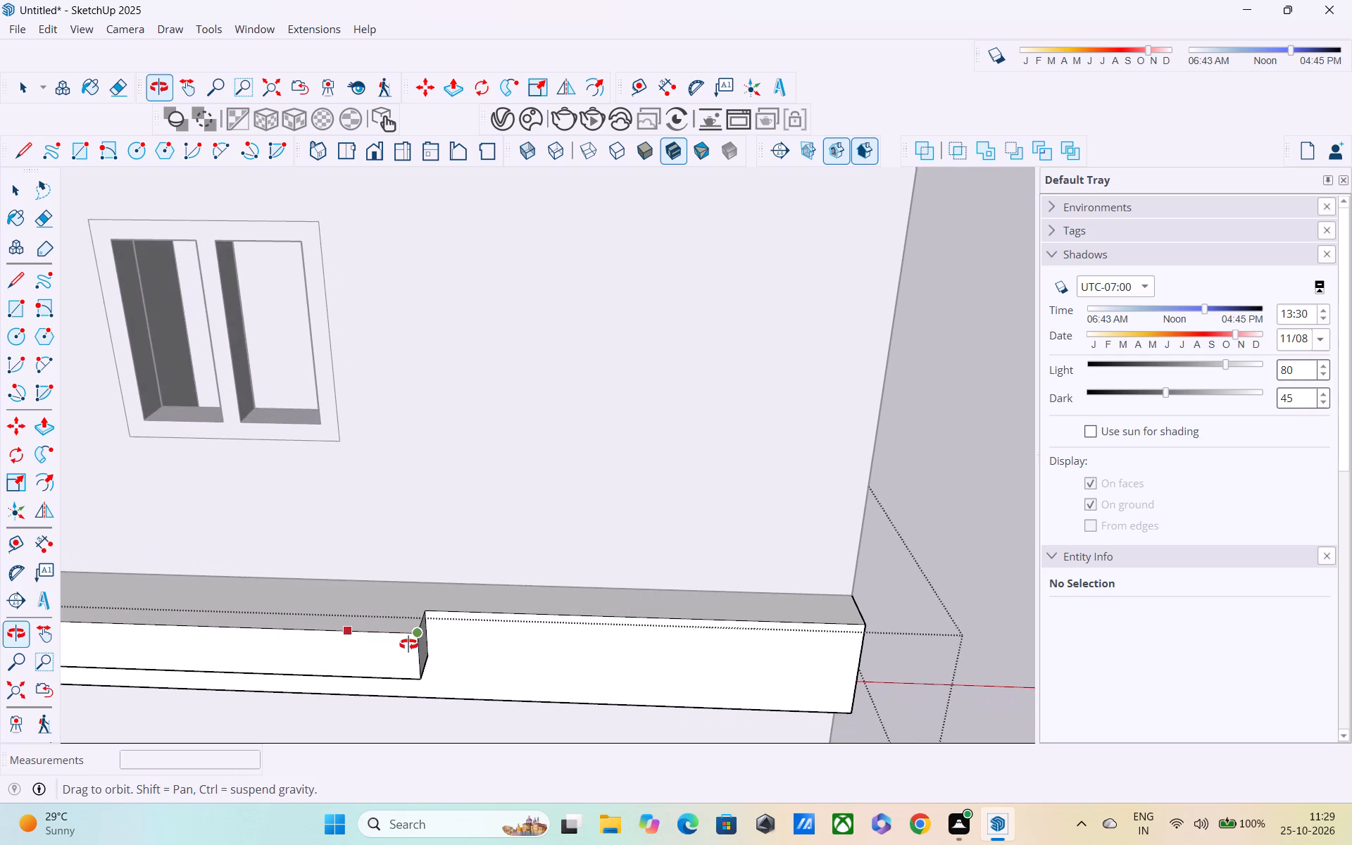
middle_click_drag(408, 644, 463, 683)
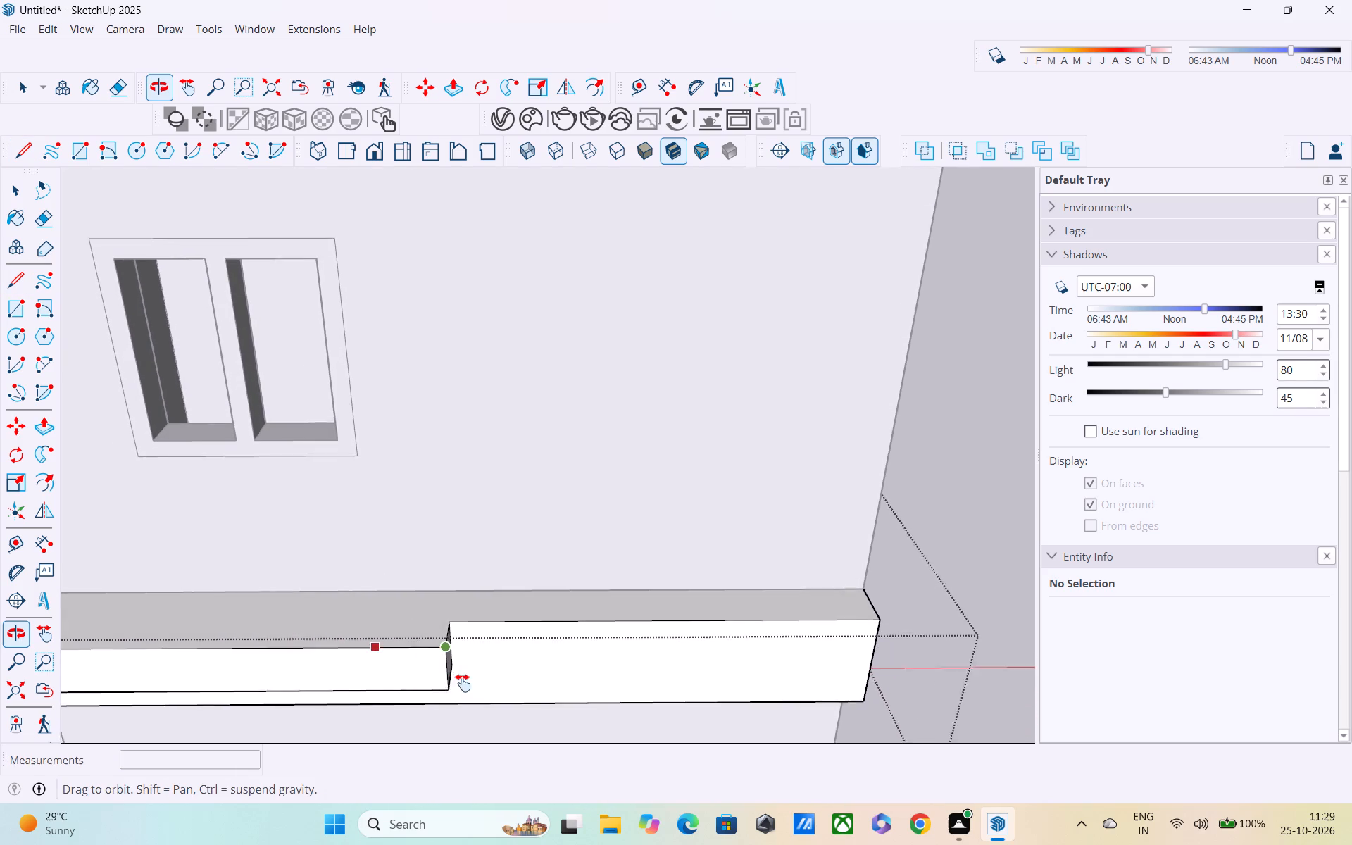
middle_click_drag(463, 683, 473, 687)
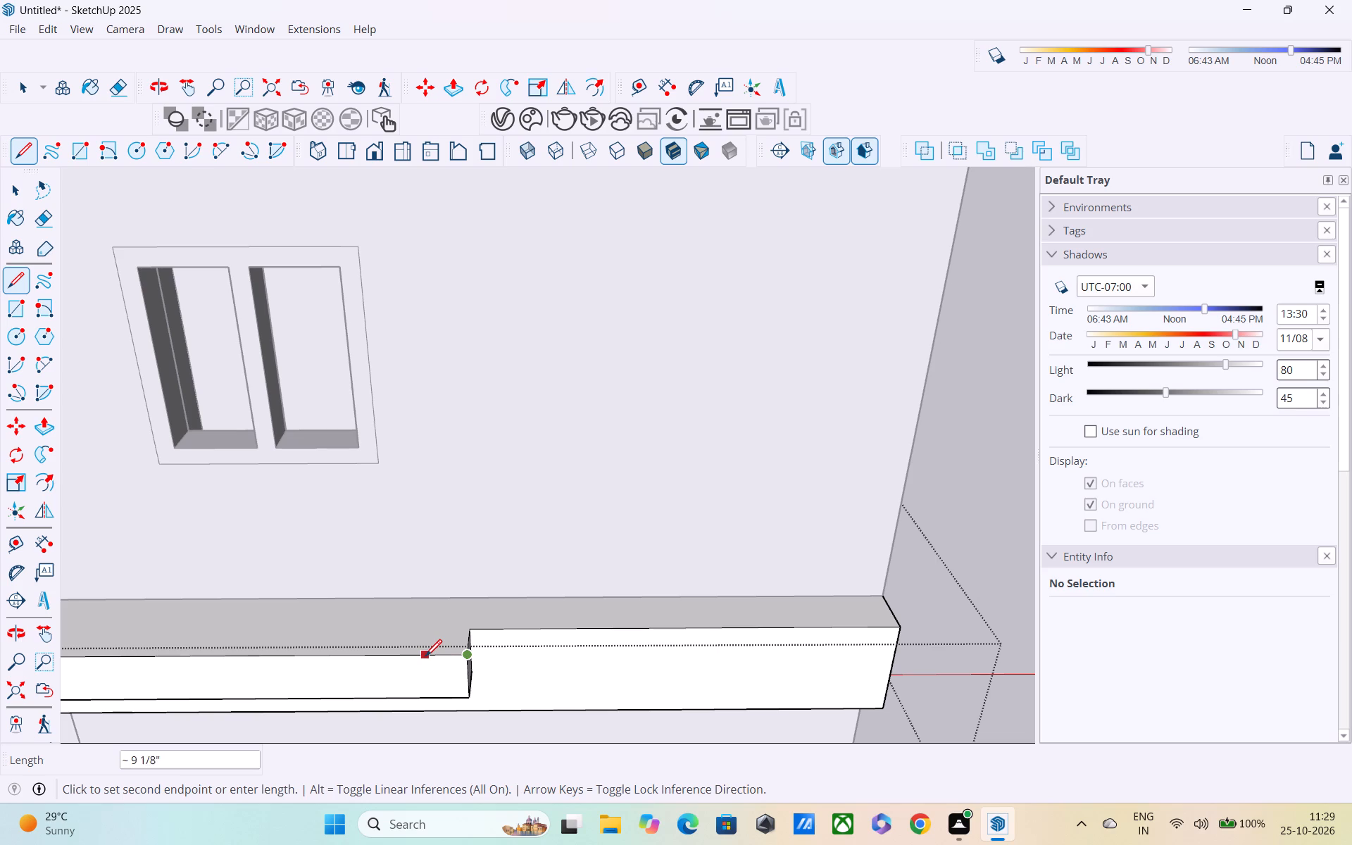
left_click(425, 658)
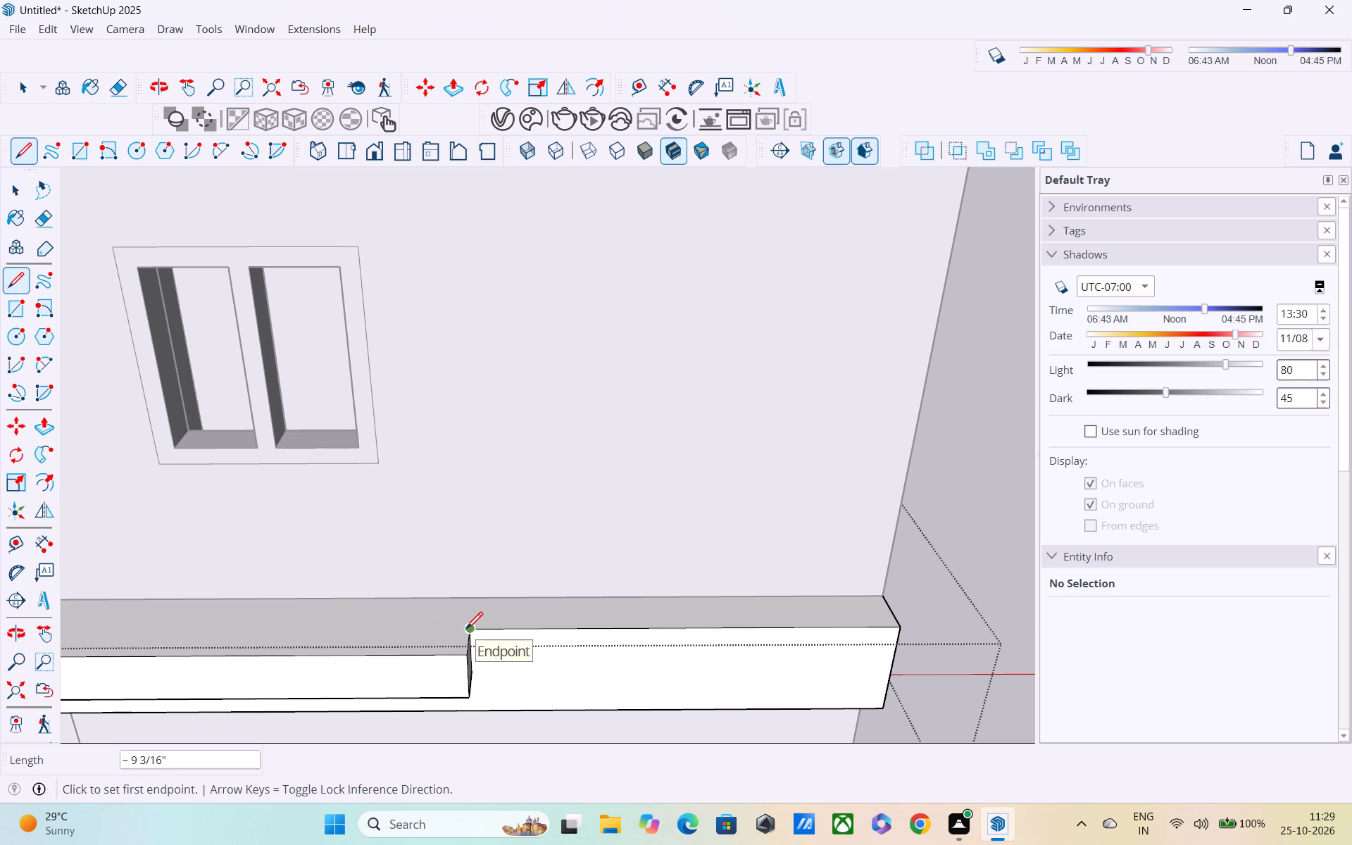
left_click(425, 657)
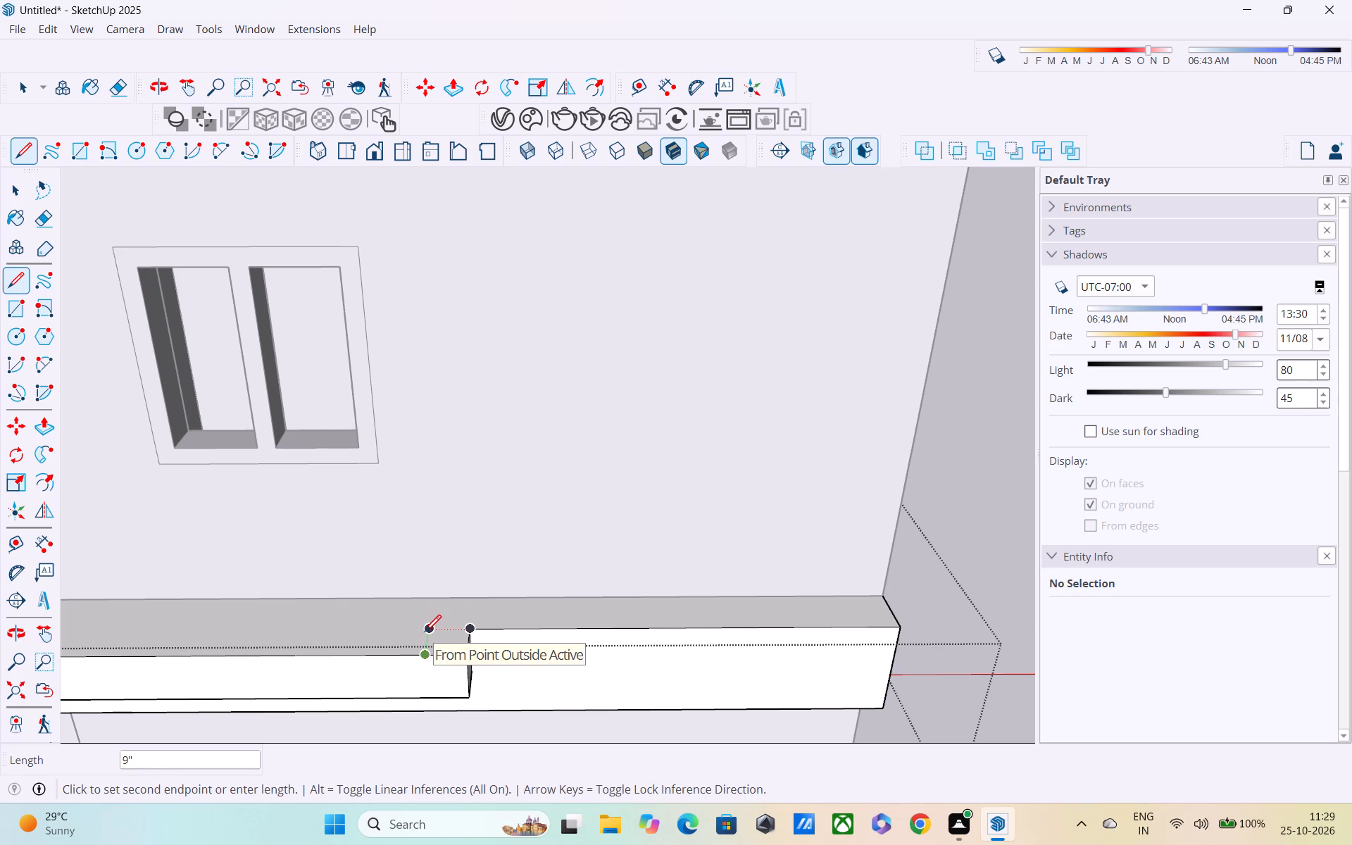
left_click(425, 633)
left_click(465, 632)
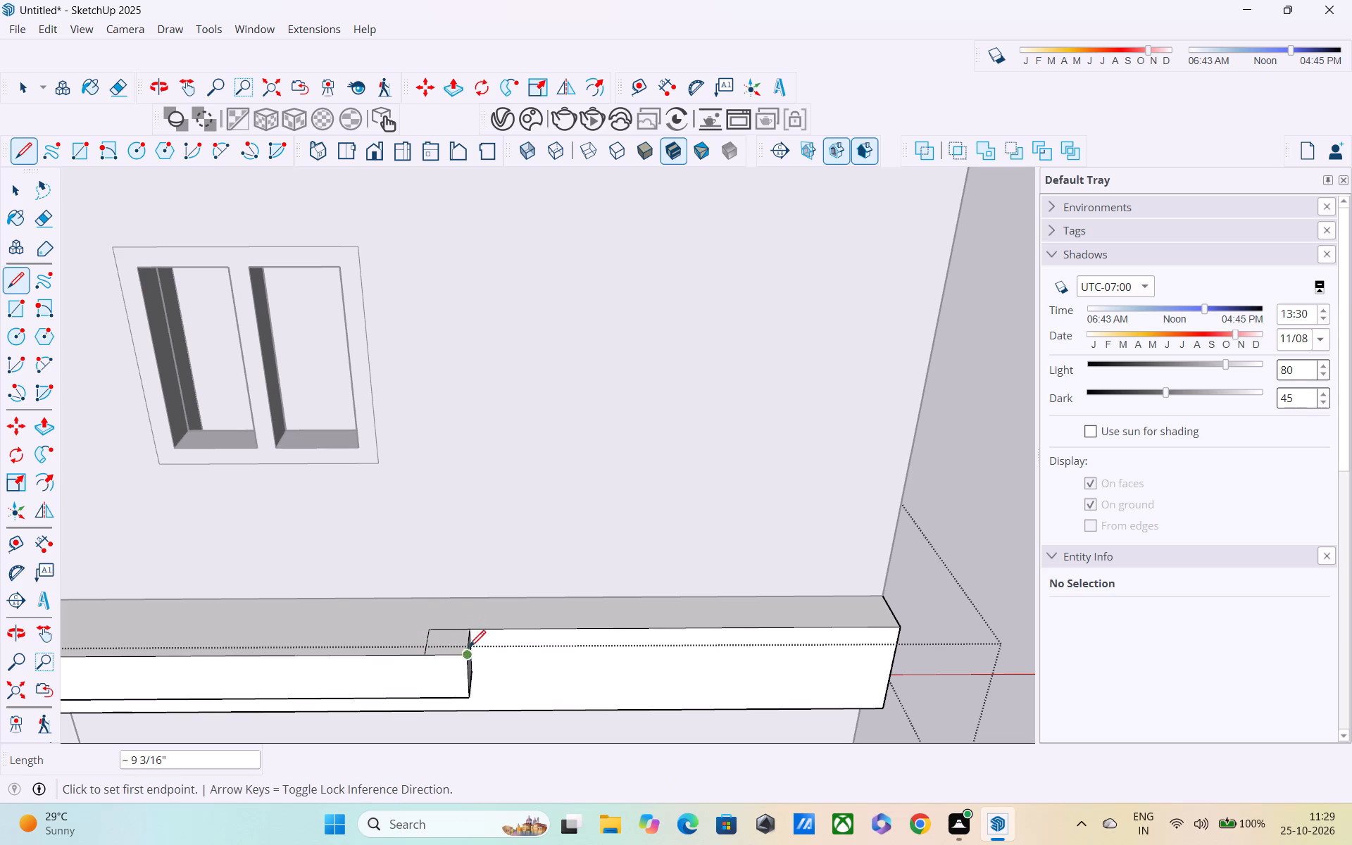
Push/Pull the small rectangle at the strip's end up 12' into a post reaching the upper slab's top edge.
middle_click_drag(473, 658, 466, 768)
key("space")
key("p")
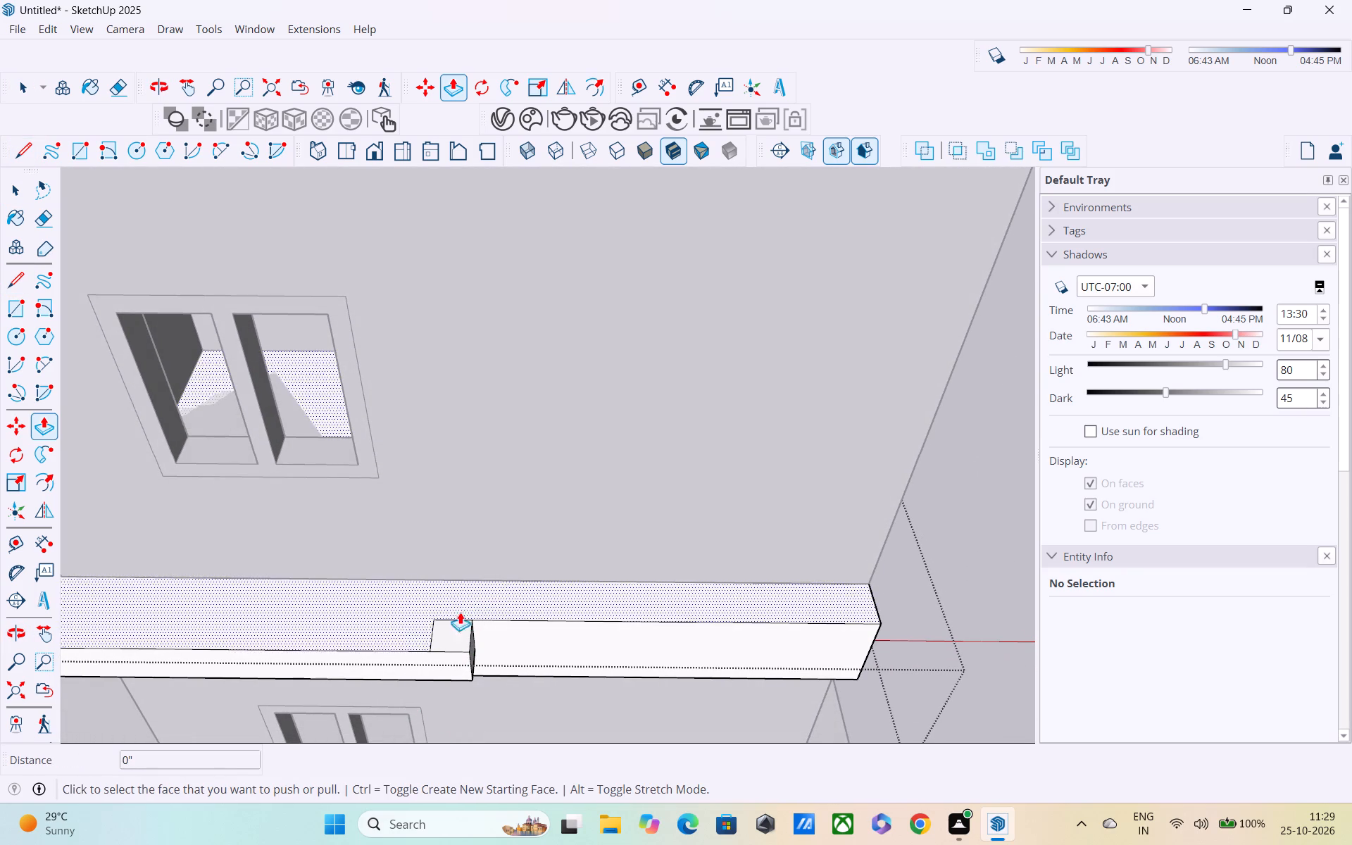
left_click(456, 635)
scroll(464, 549, "down", 5)
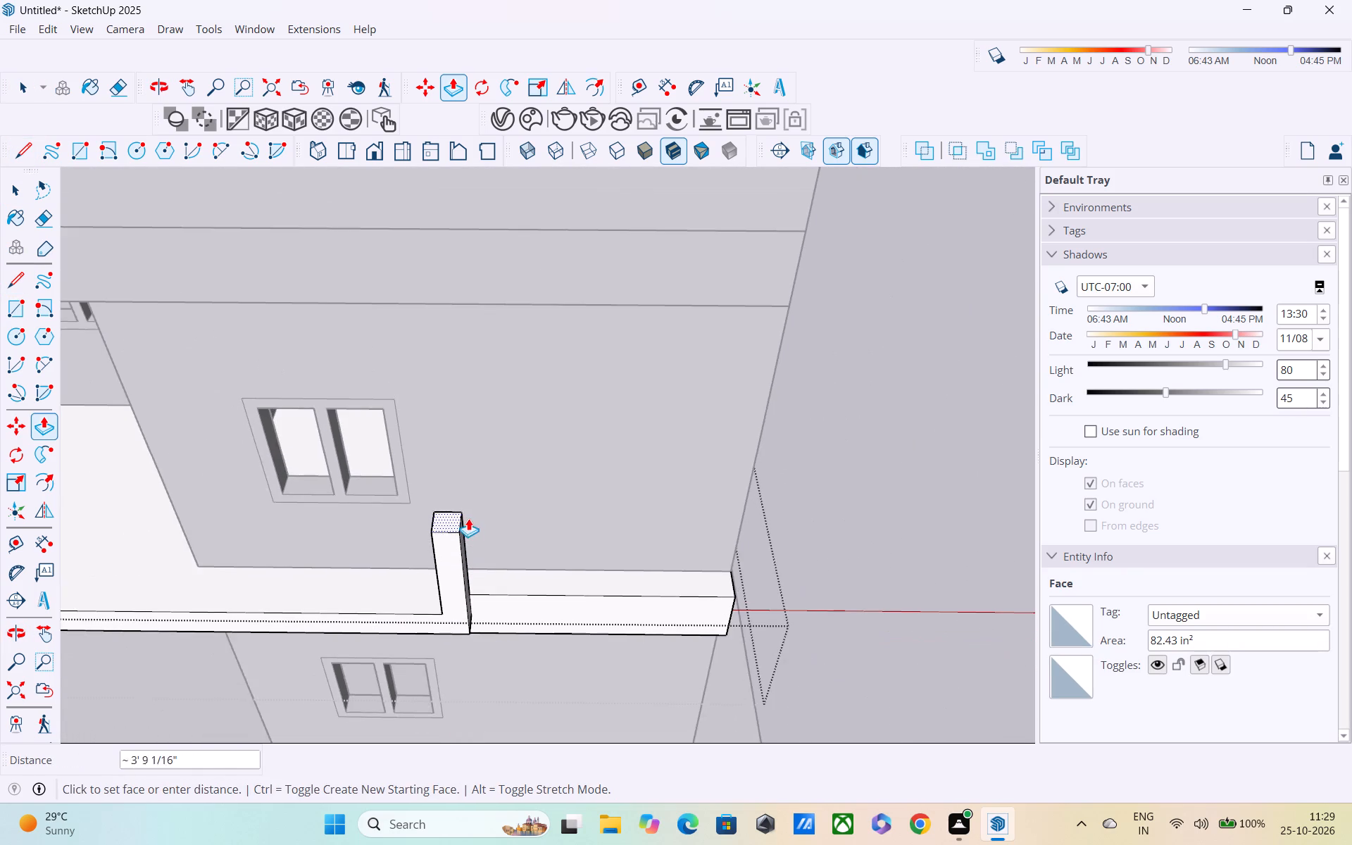
middle_click_drag(467, 506, 461, 409)
scroll(476, 396, "down", 4)
middle_click_drag(482, 402, 513, 525, "shift")
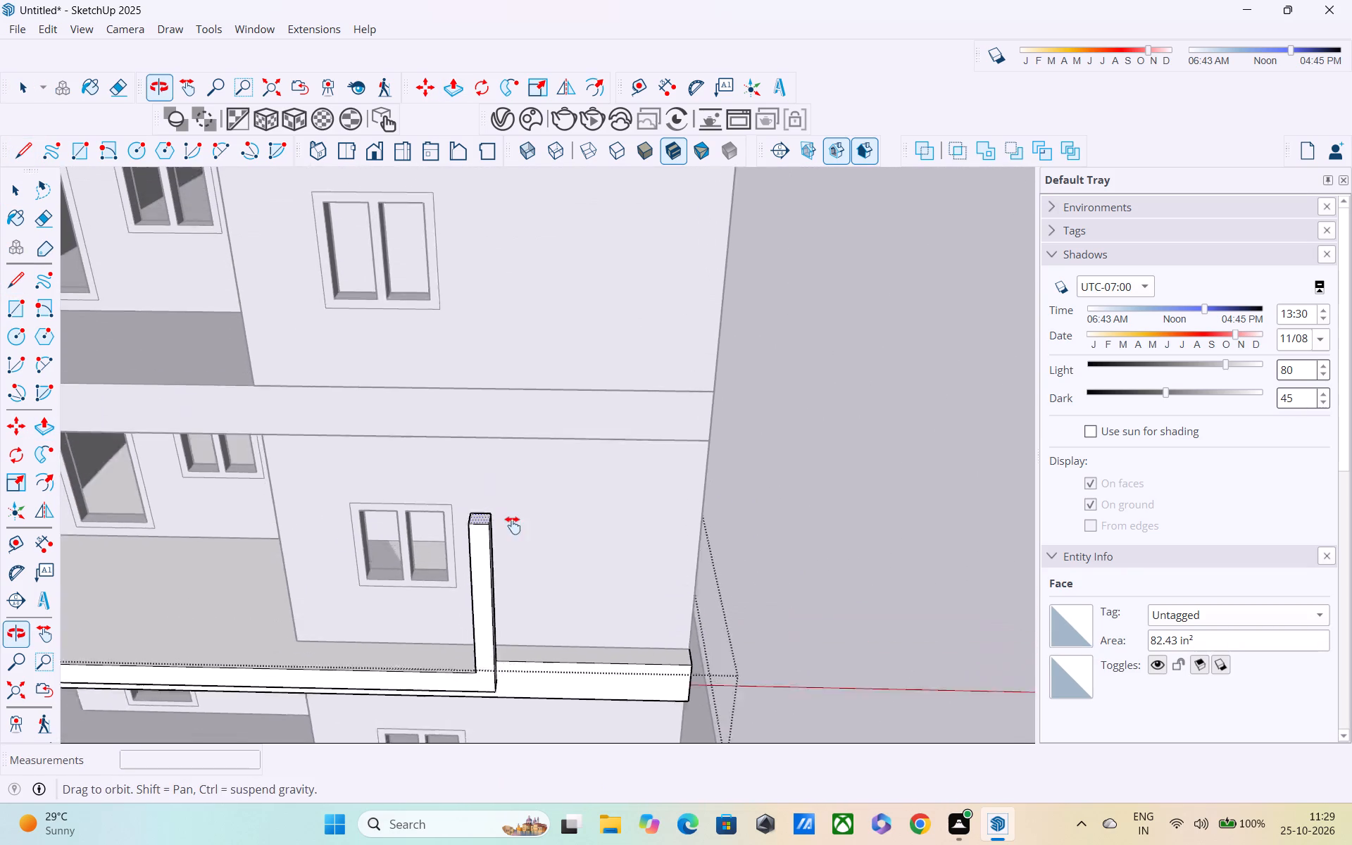
middle_click_drag(513, 525, 522, 579, "shift")
middle_click_drag(523, 553, 513, 438)
scroll(507, 453, "down", 3)
middle_click_drag(507, 456, 129, 472)
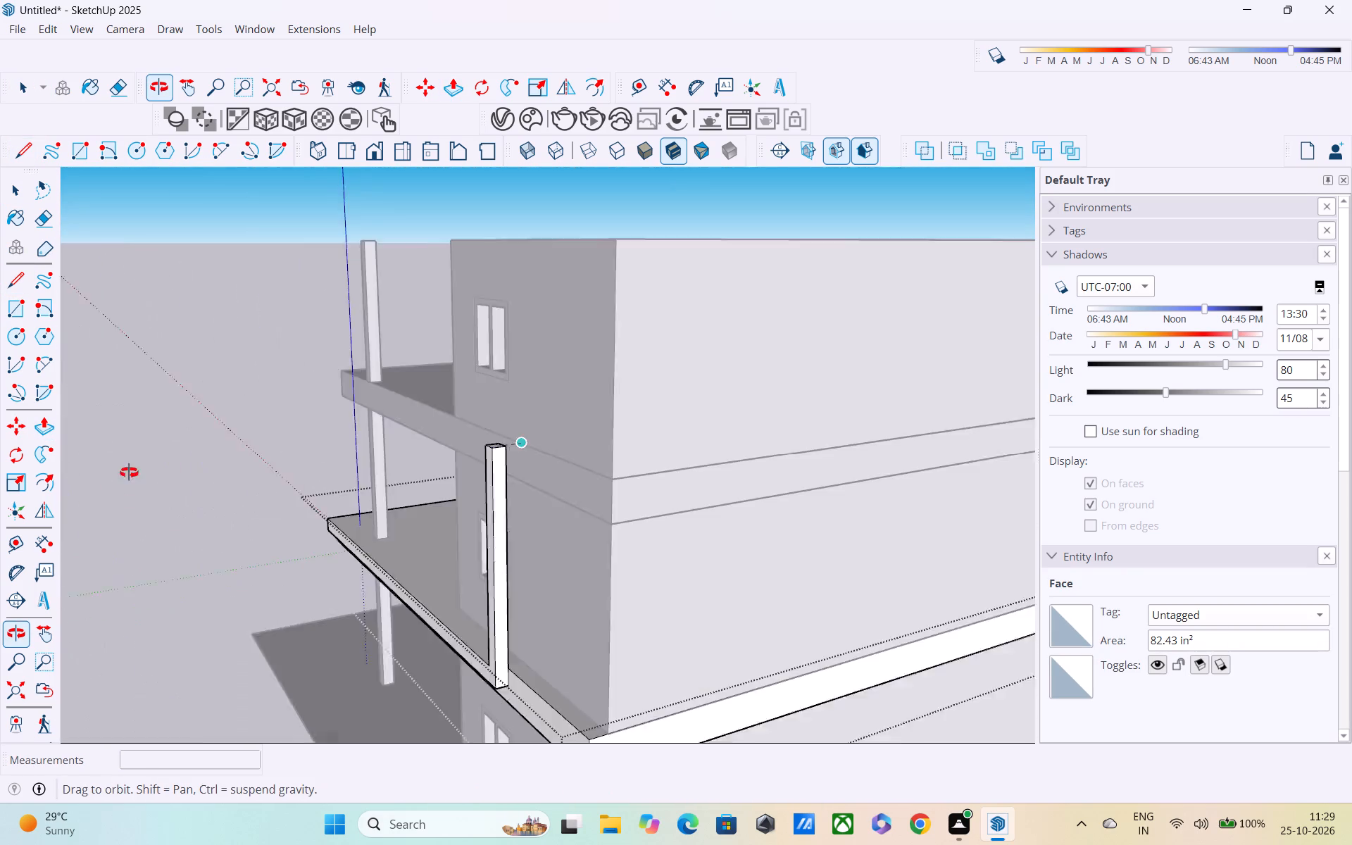
middle_click_drag(129, 472, 570, 503)
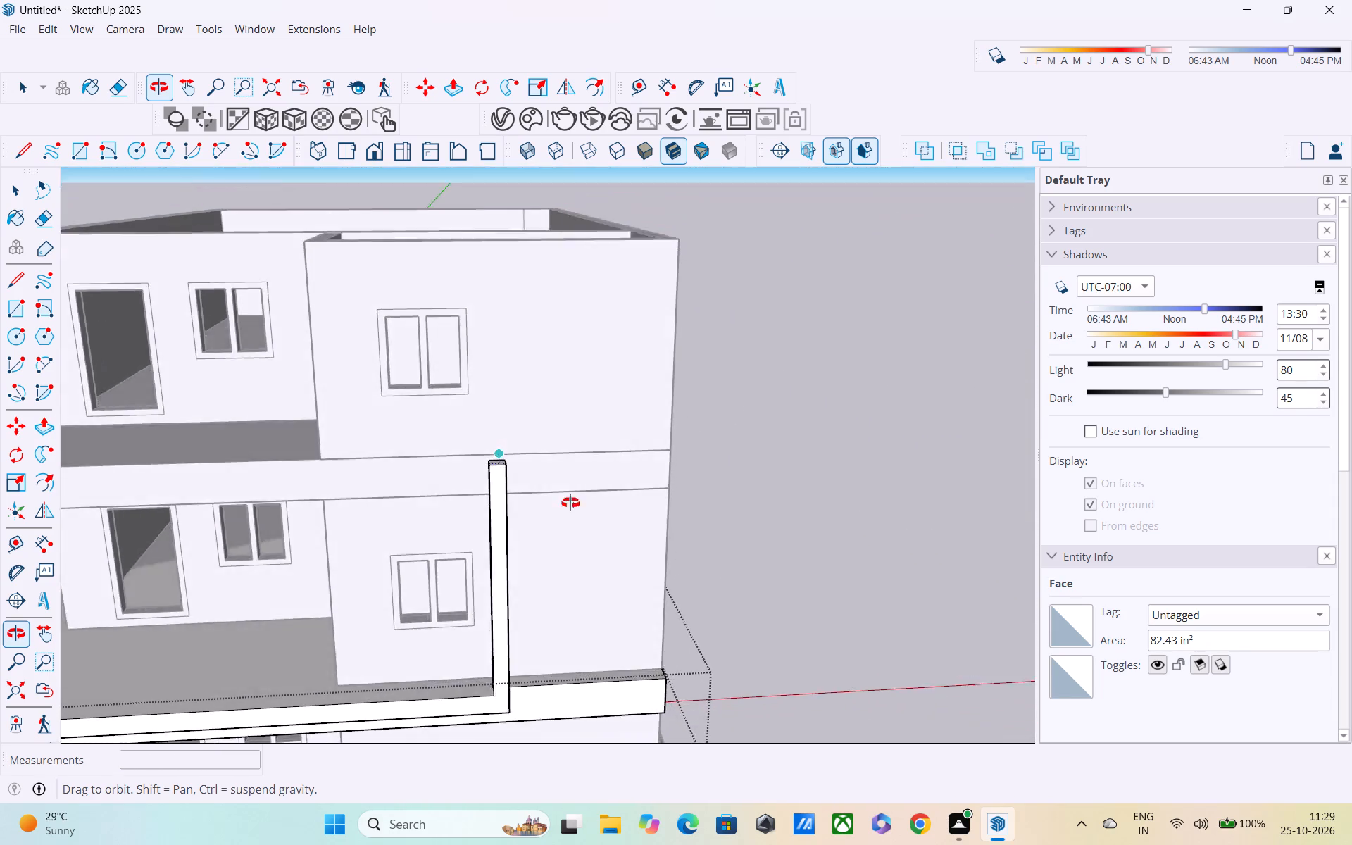
middle_click_drag(570, 503, 494, 602)
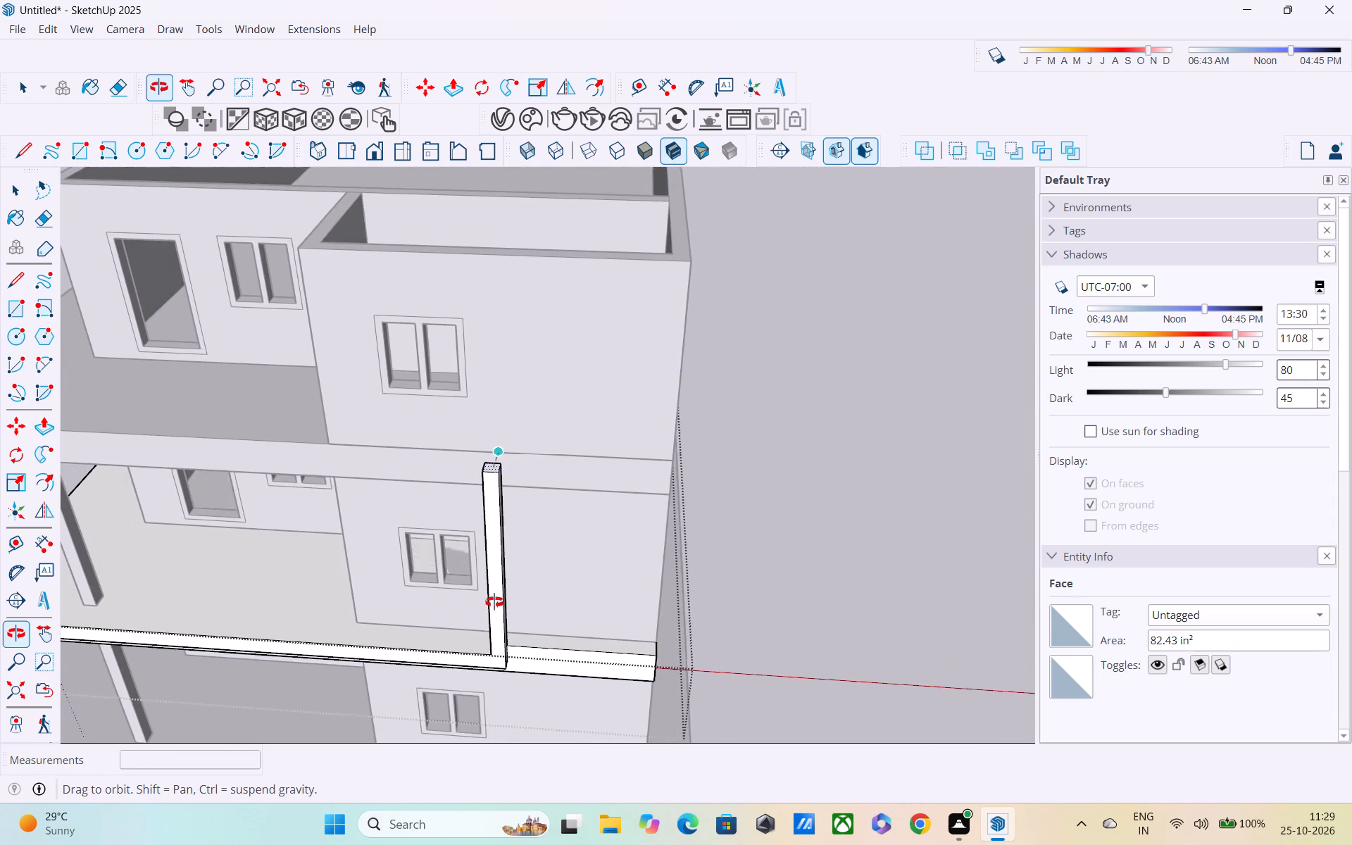
middle_click_drag(494, 602, 532, 492)
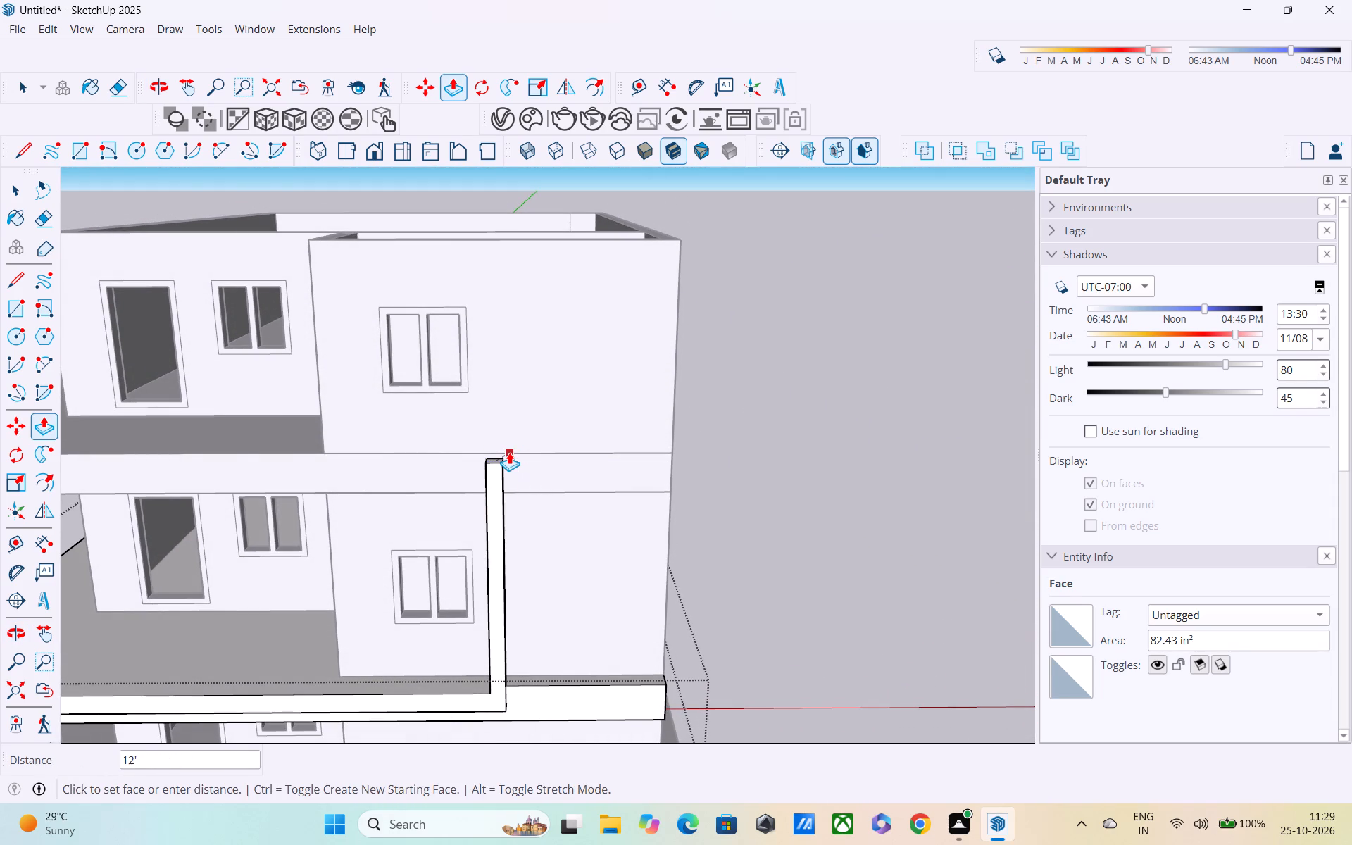
scroll(508, 453, "up", 4)
middle_click_drag(508, 453, 211, 475)
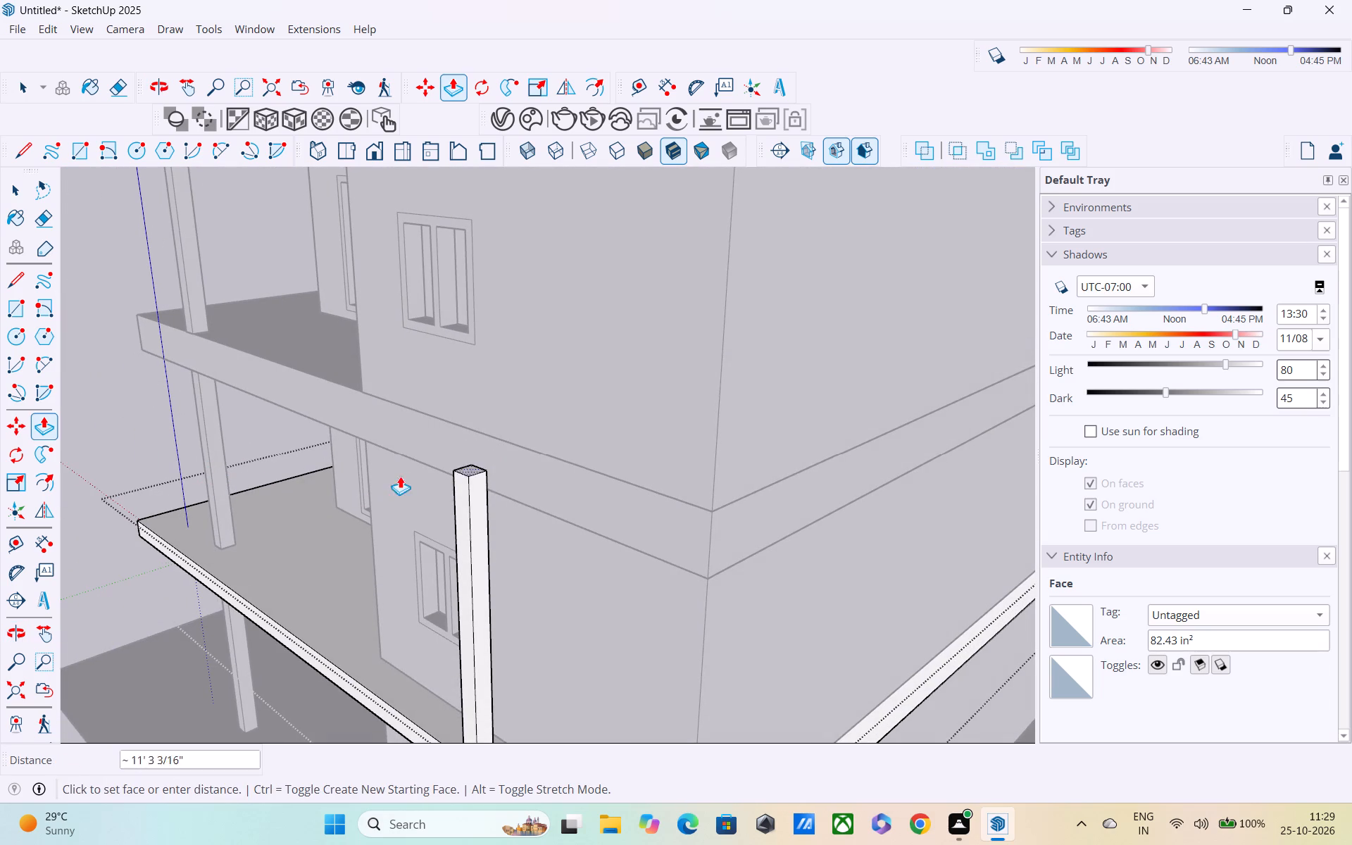
left_click(496, 442)
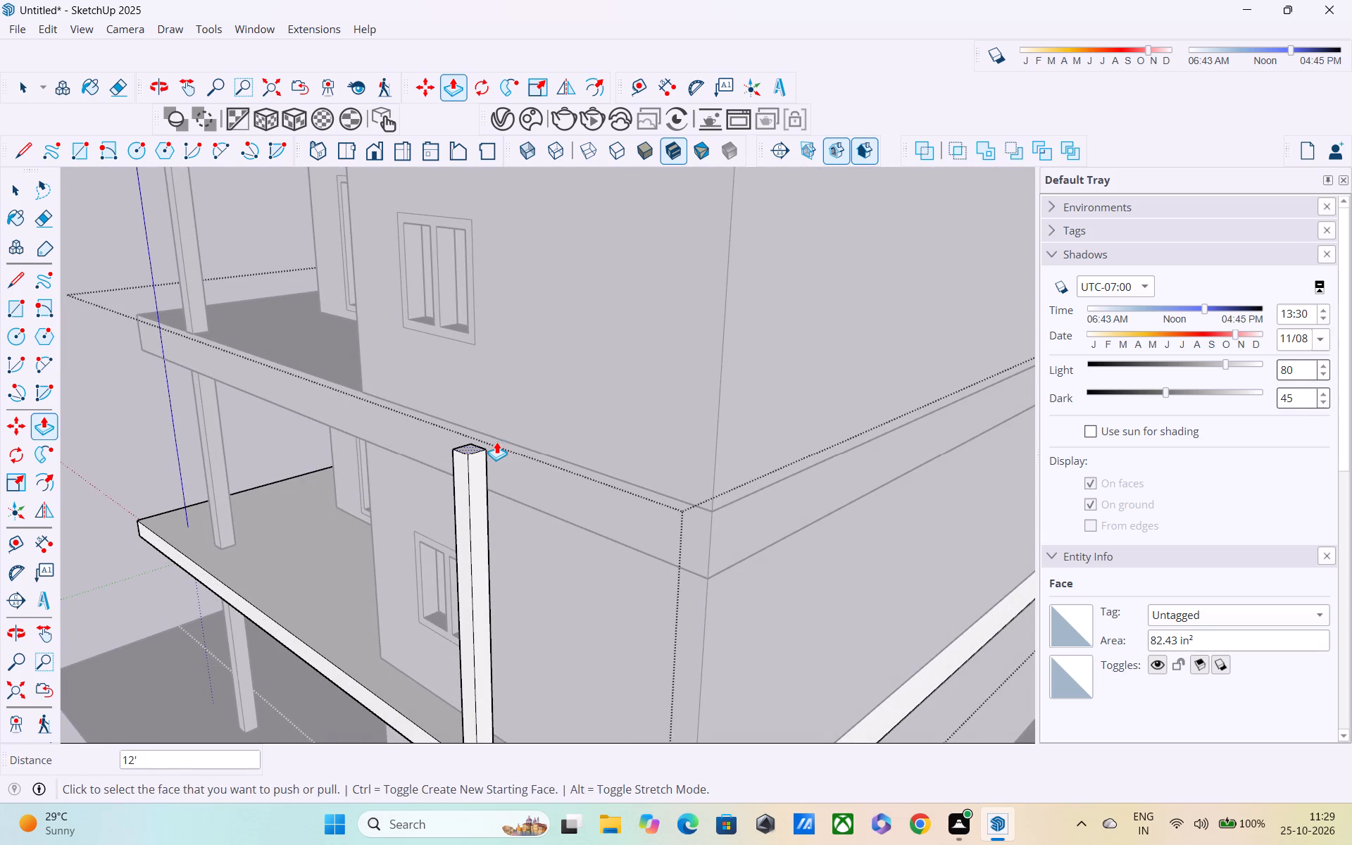
Push/Pull the post's rear face about 1' 3 1/8" toward the house until it meets the upper slab's front face.
middle_click_drag(515, 471, 355, 475)
scroll(354, 474, "up", 3)
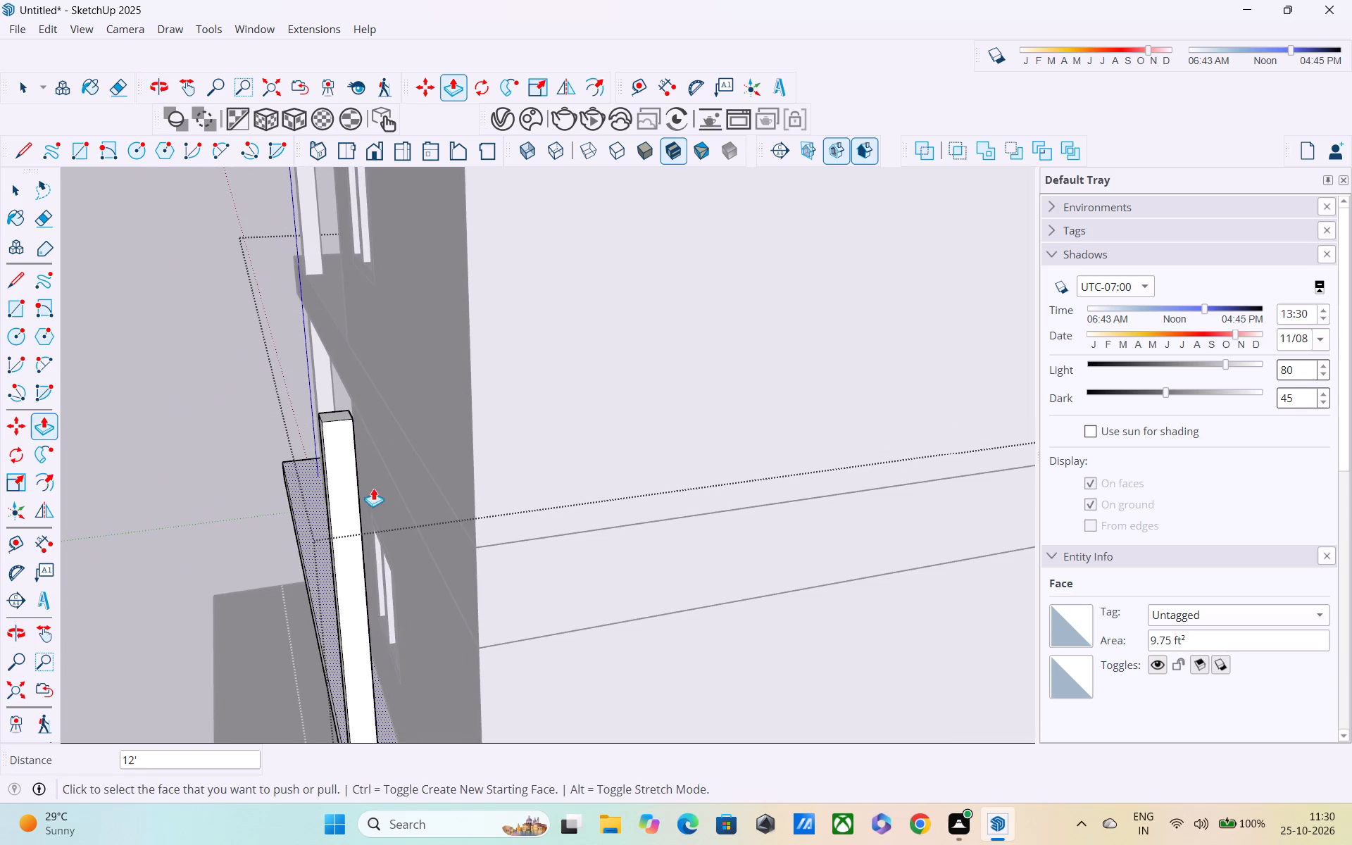
scroll(399, 493, "up", 3)
middle_click_drag(399, 493, 315, 443)
scroll(315, 443, "up", 1)
scroll(424, 479, "up", 3)
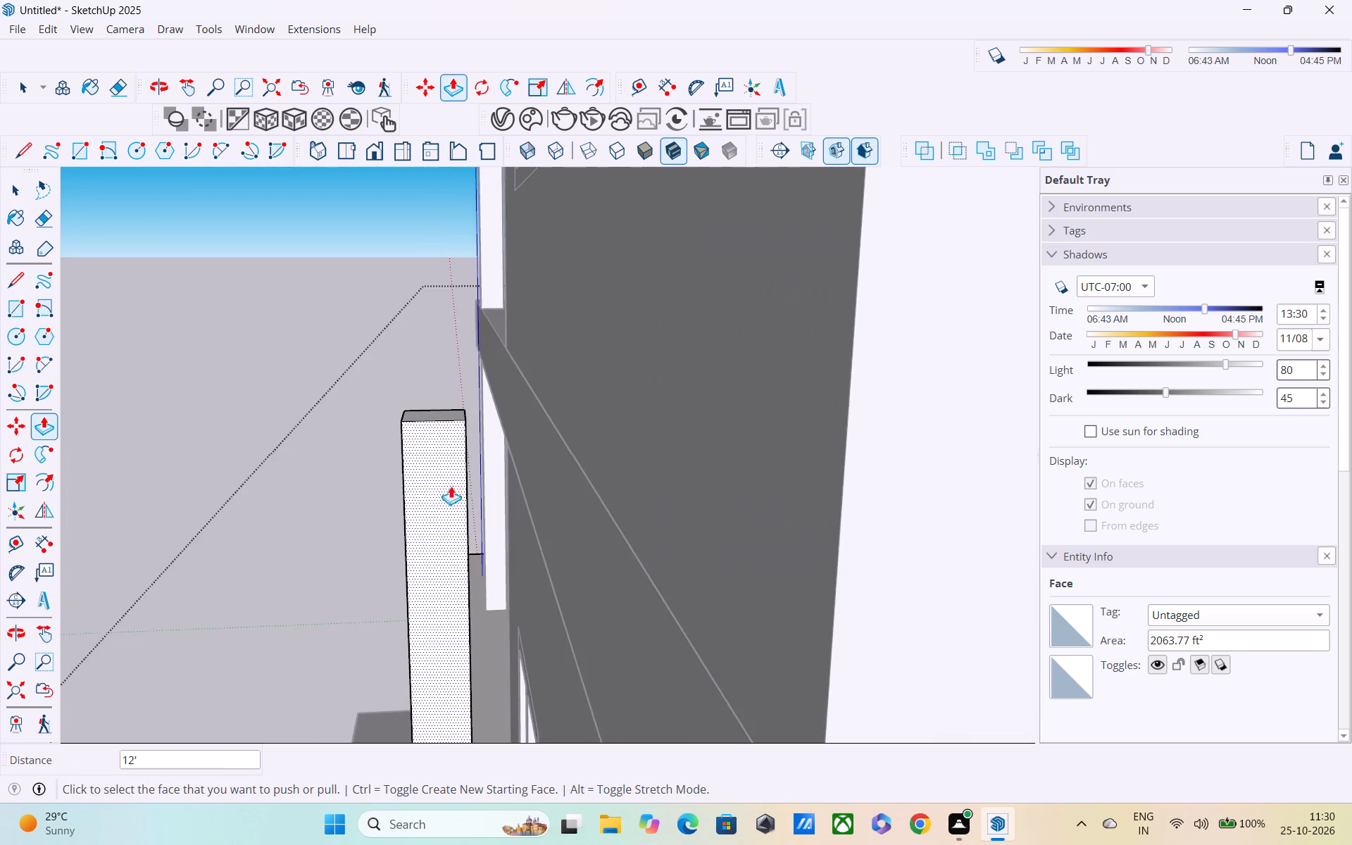
scroll(456, 488, "up", 4)
middle_click_drag(481, 499, 459, 475)
scroll(449, 492, "up", 1)
left_click(427, 528)
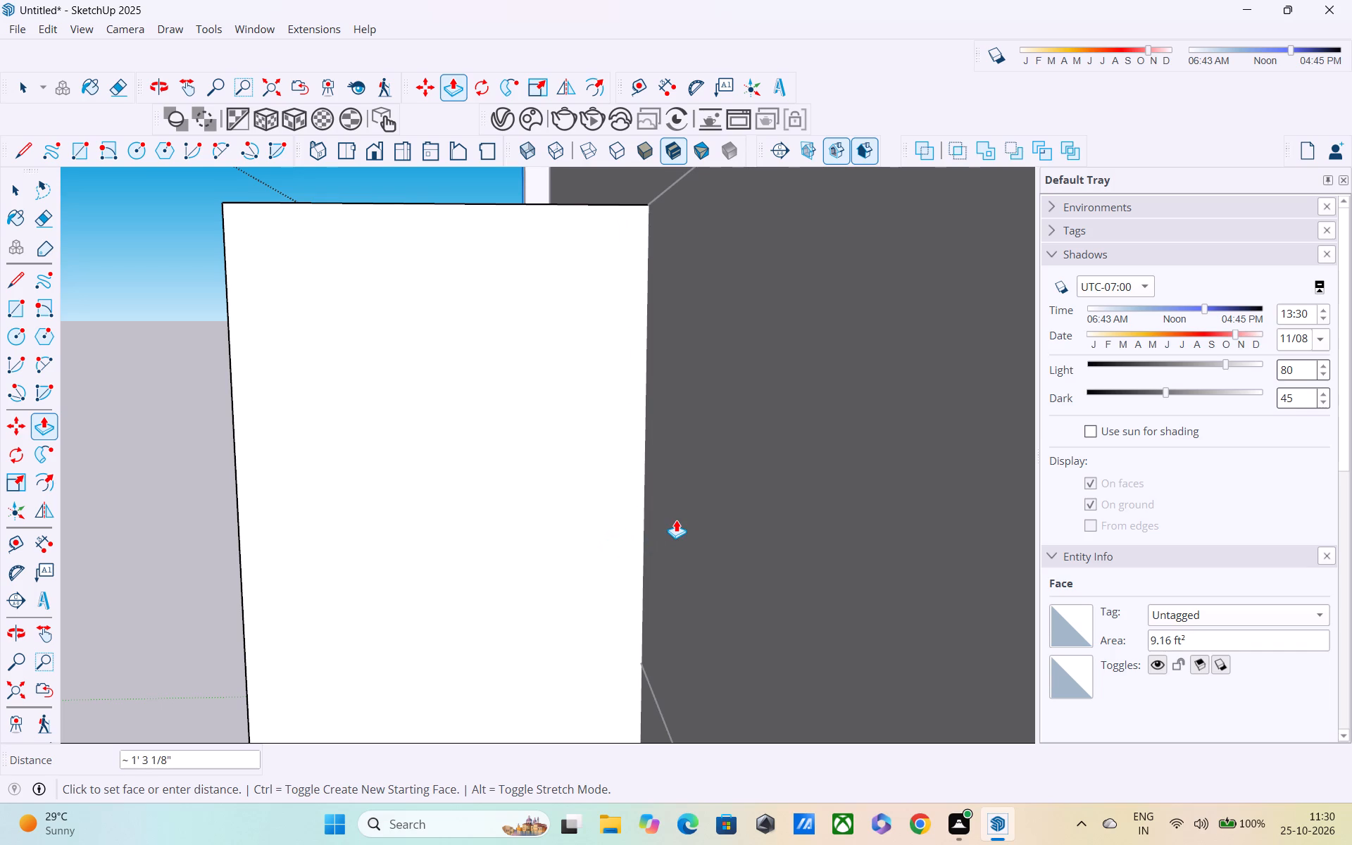
left_click(676, 520)
Push the joined L-shaped front face of the strip and post back by 9", level with the lower slab's front face.
middle_click_drag(564, 544, 913, 577)
scroll(646, 537, "down", 10)
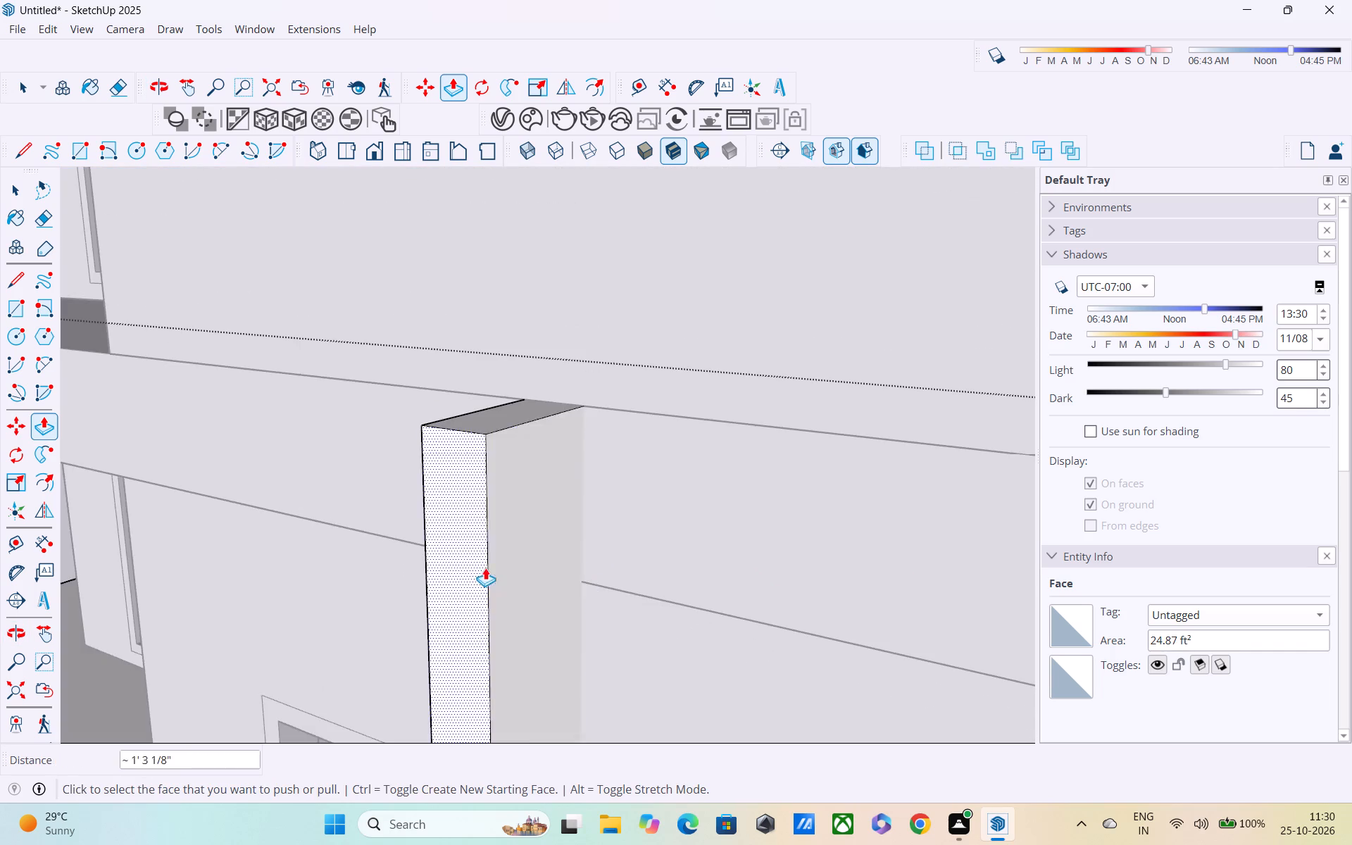
middle_click_drag(490, 568, 658, 567)
scroll(658, 566, "down", 5)
middle_click_drag(657, 568, 671, 376, "shift")
scroll(672, 377, "down", 5)
middle_click_drag(644, 461, 672, 463)
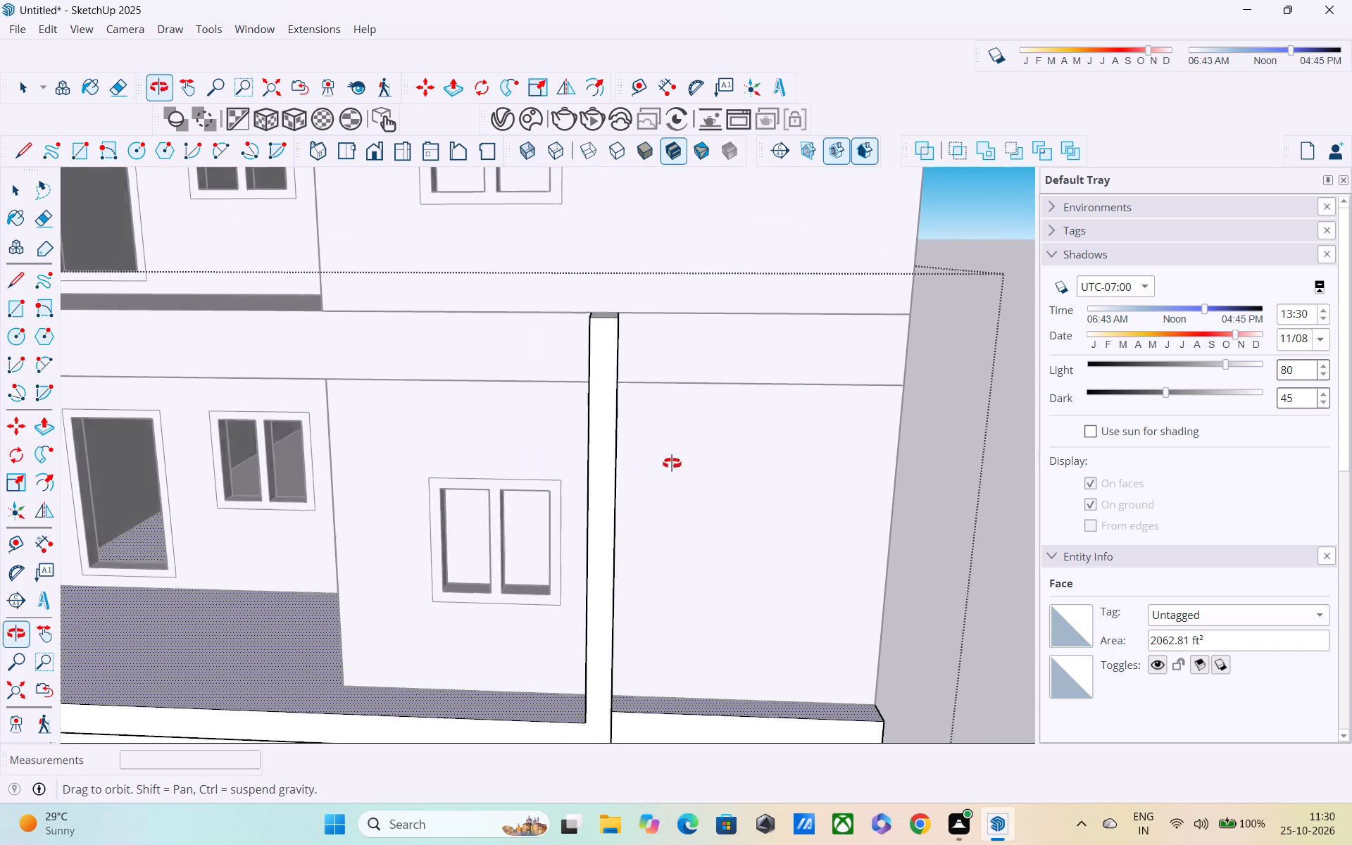
middle_click_drag(672, 463, 887, 431)
scroll(713, 431, "down", 3)
middle_click_drag(690, 494, 738, 609)
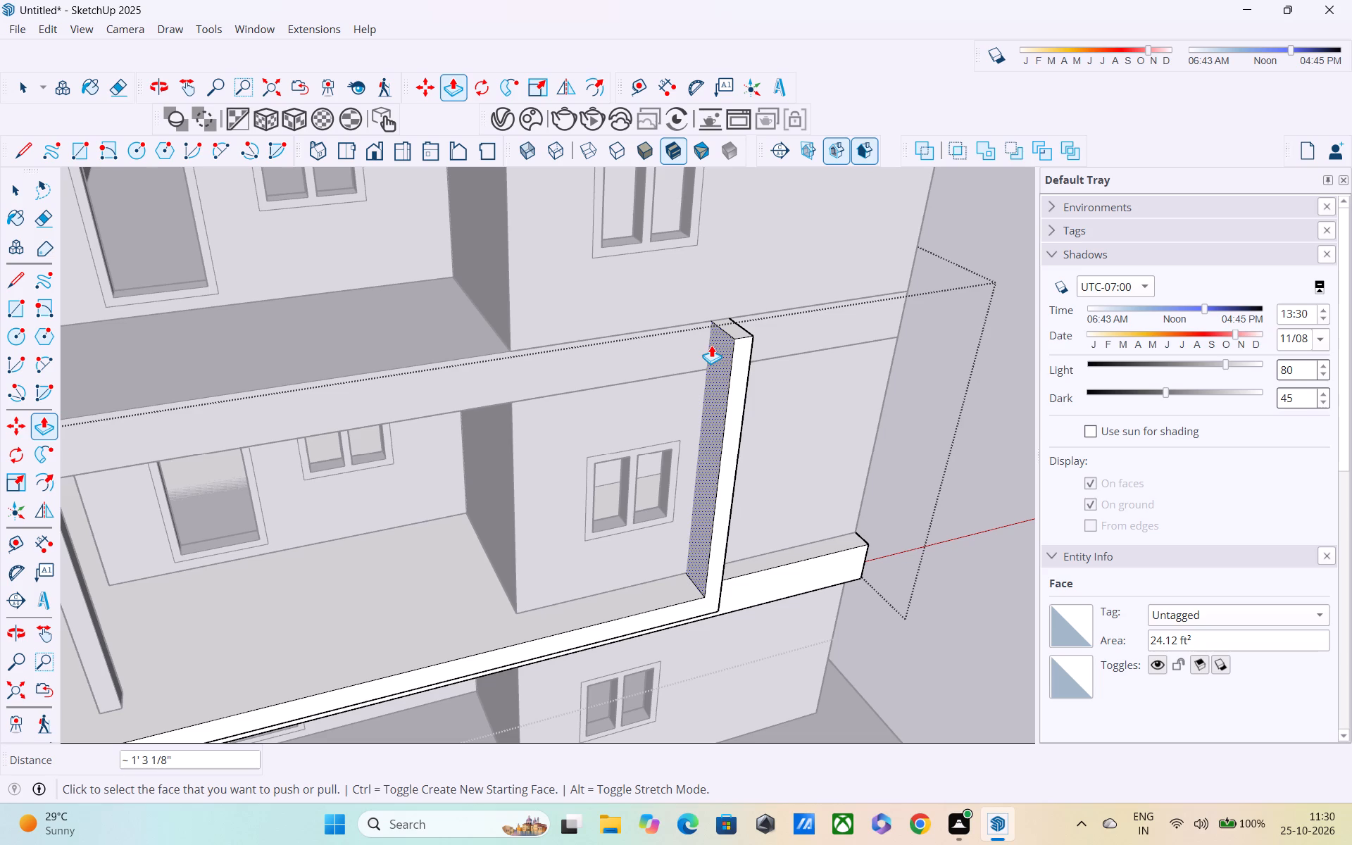
scroll(711, 345, "down", 2)
middle_click_drag(711, 345, 637, 292)
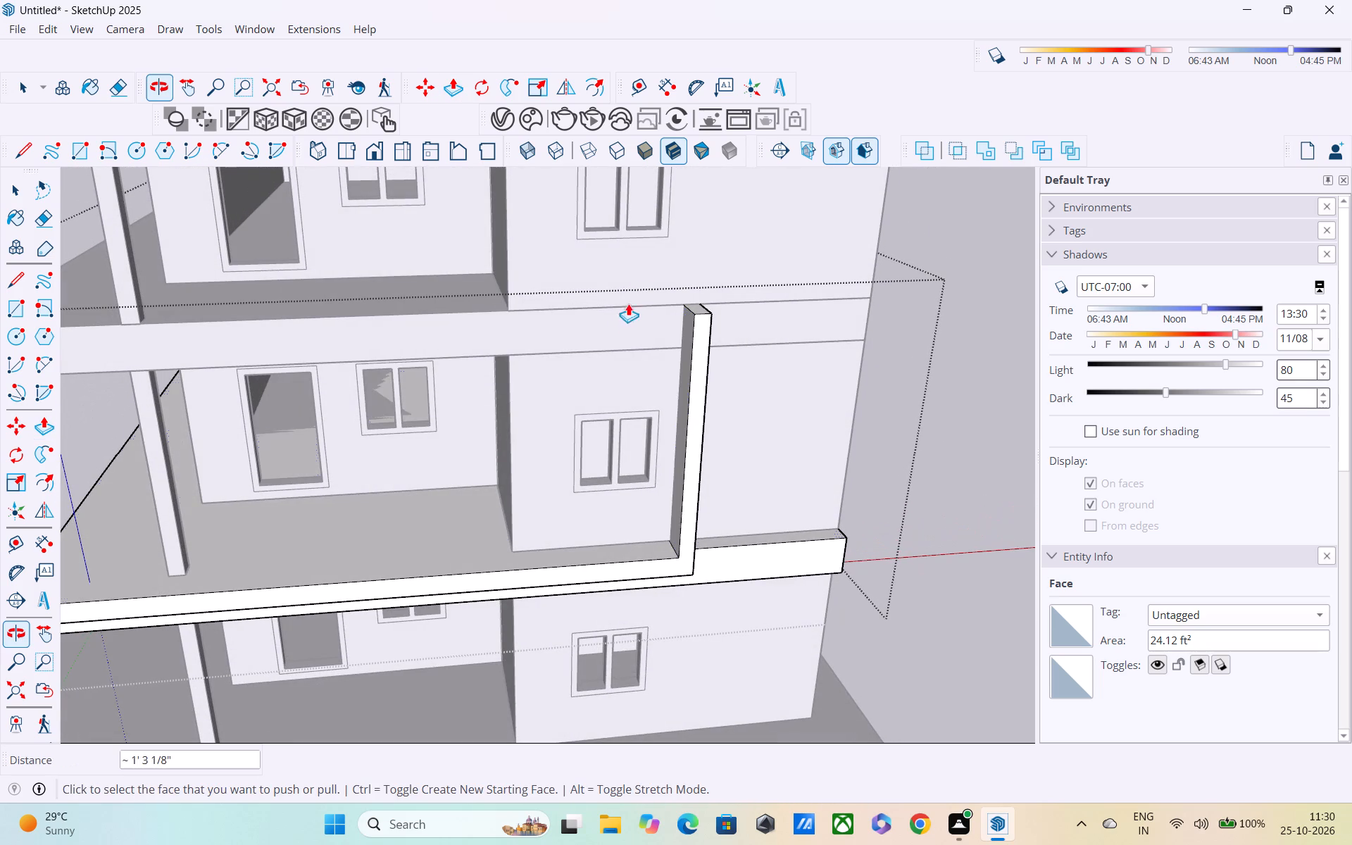
left_click(684, 551)
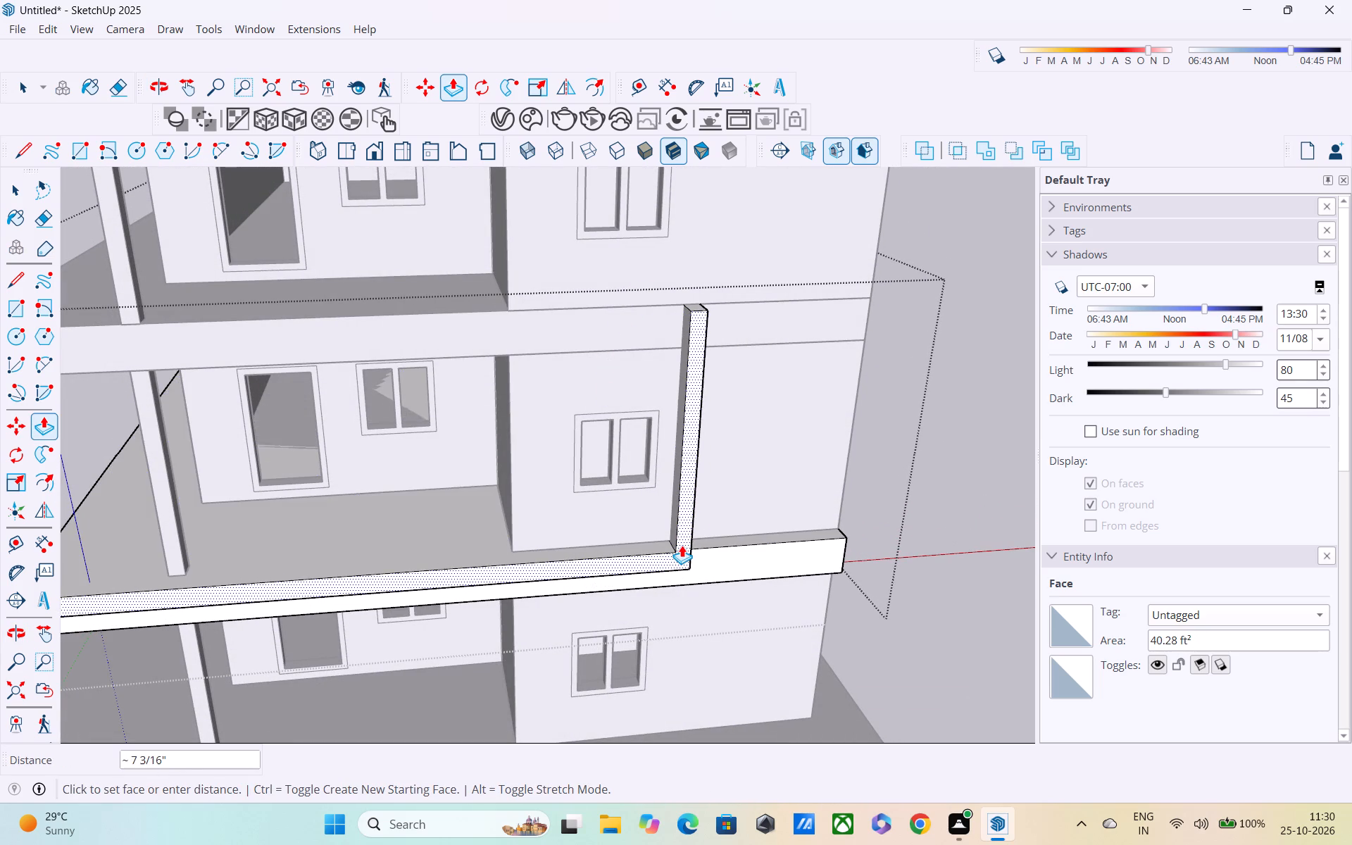
left_click(680, 542)
Push/Pull the L-shaped front face of the strip and post outward by about 1' 2 3/8".
middle_click_drag(680, 546, 639, 352)
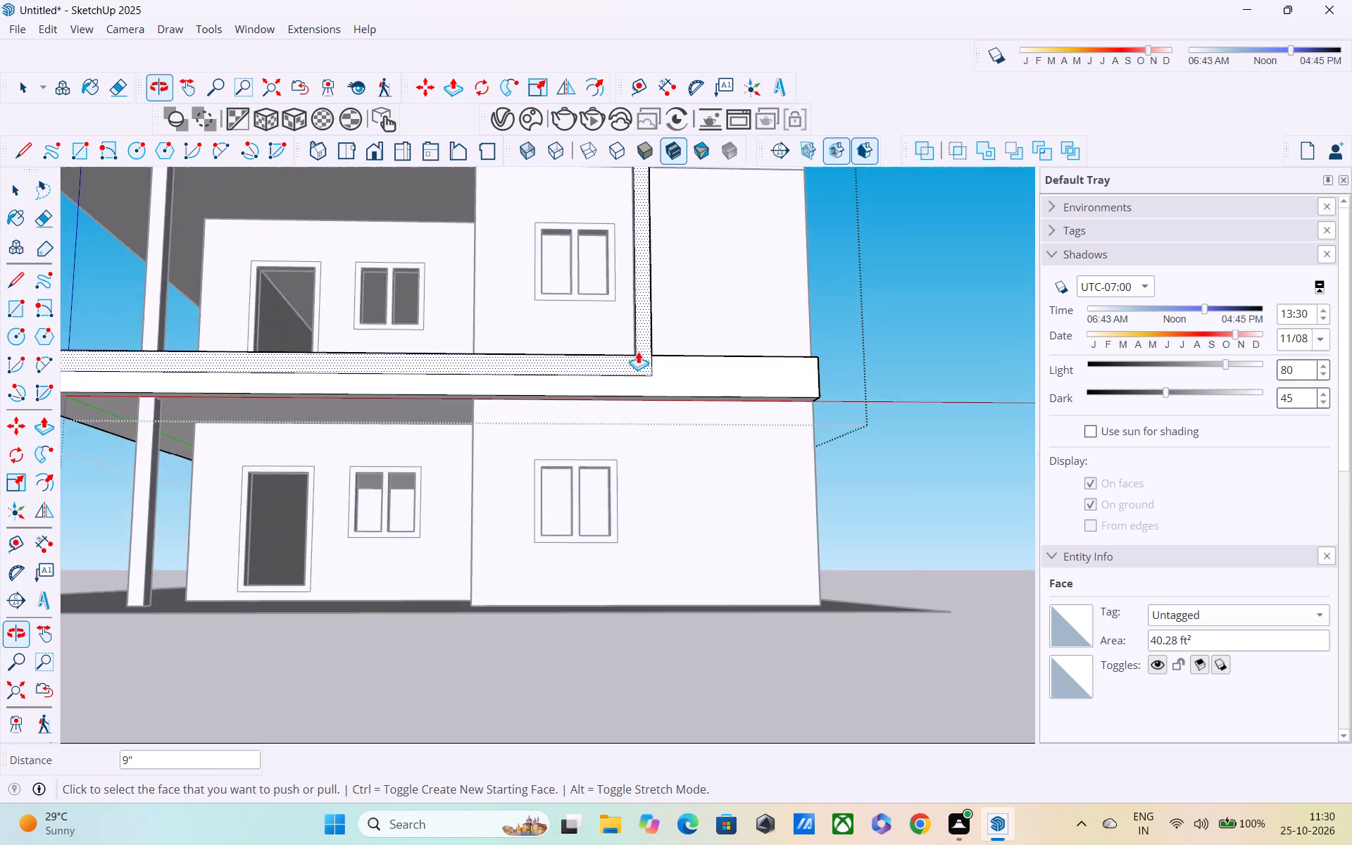
scroll(634, 351, "up", 4)
left_click(618, 367)
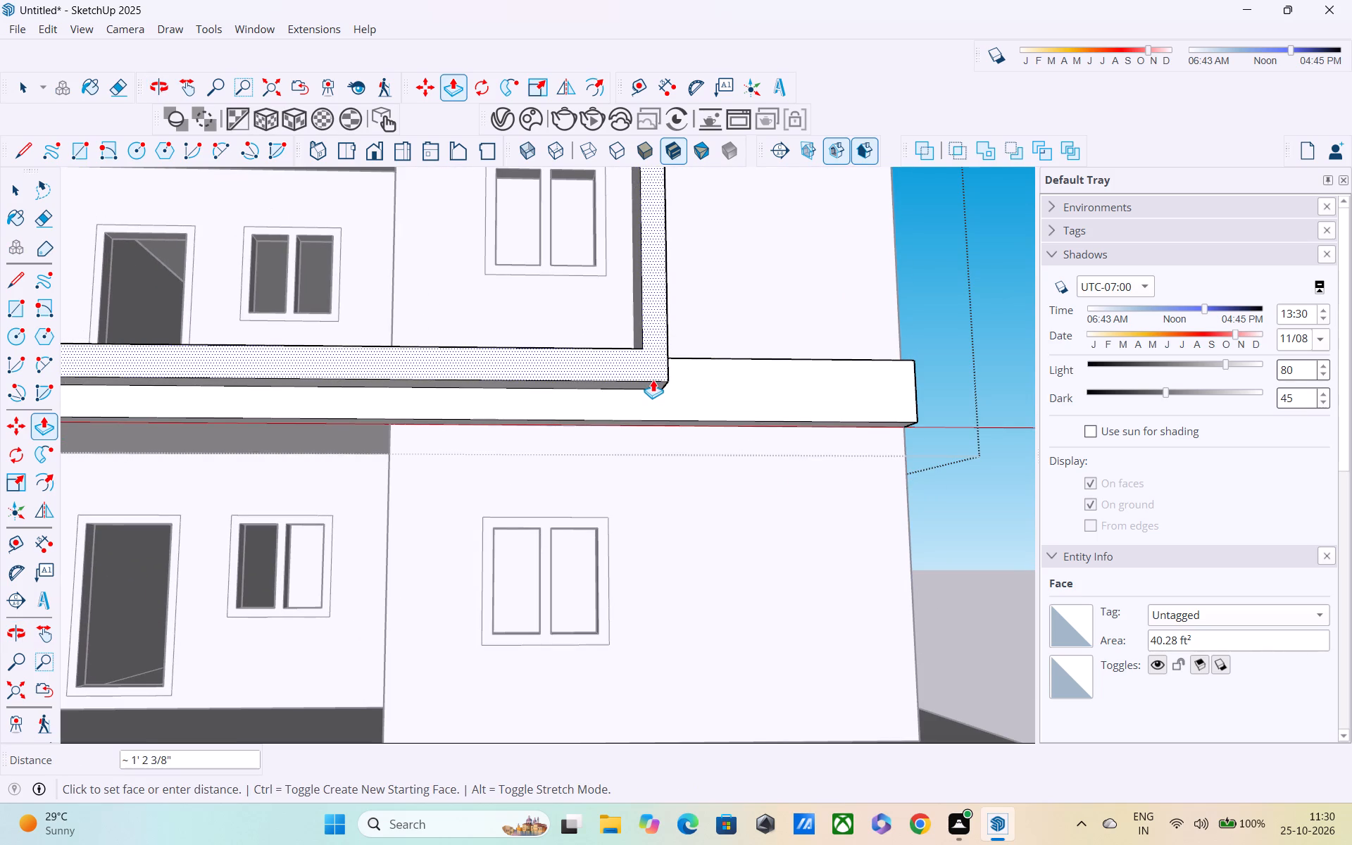
left_click(653, 380)
Examine the L-shaped strip and post against both projecting slabs from the front, above and the side.
middle_click_drag(653, 384, 694, 563)
scroll(637, 443, "down", 8)
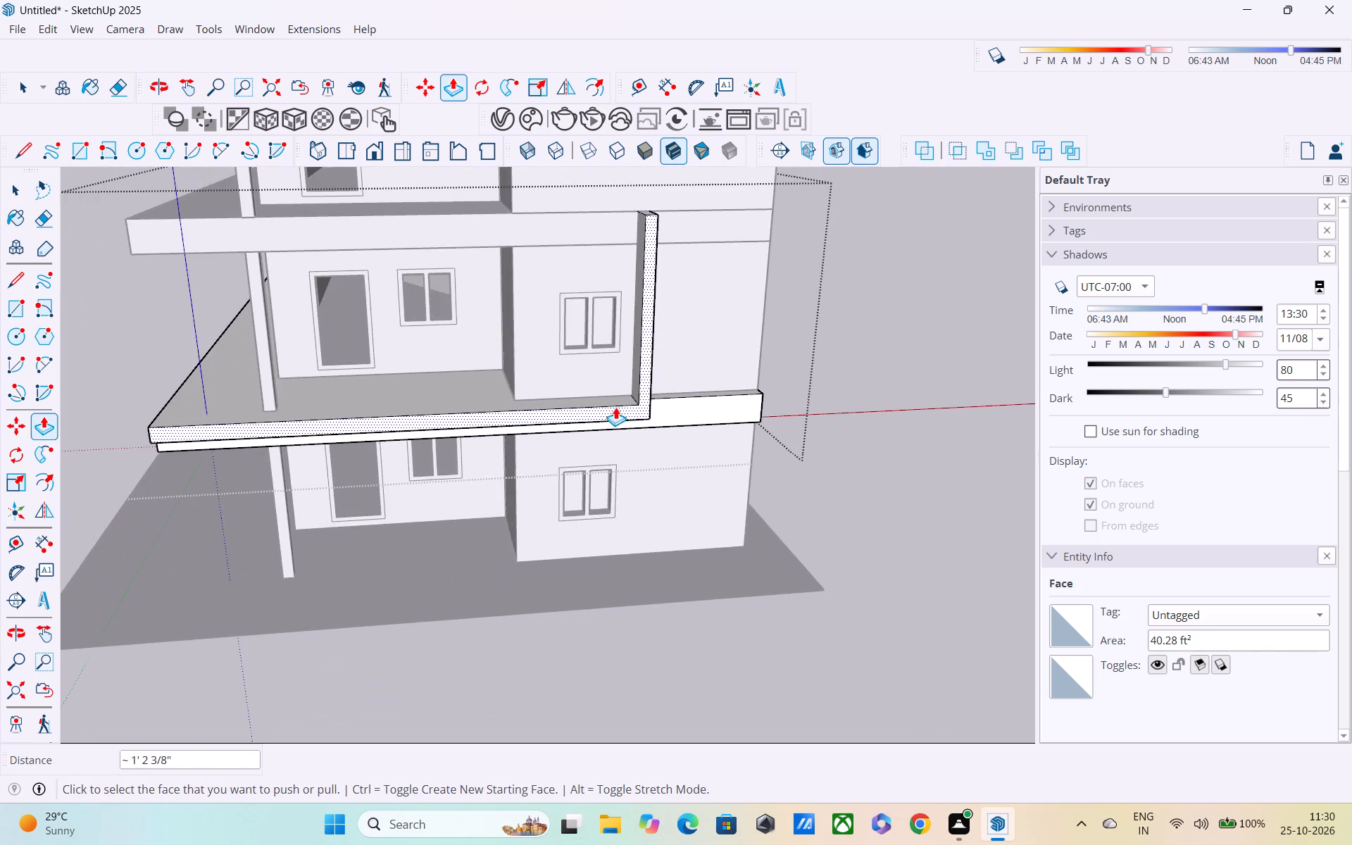
middle_click_drag(615, 407, 663, 522, "shift")
middle_click_drag(663, 499, 709, 561)
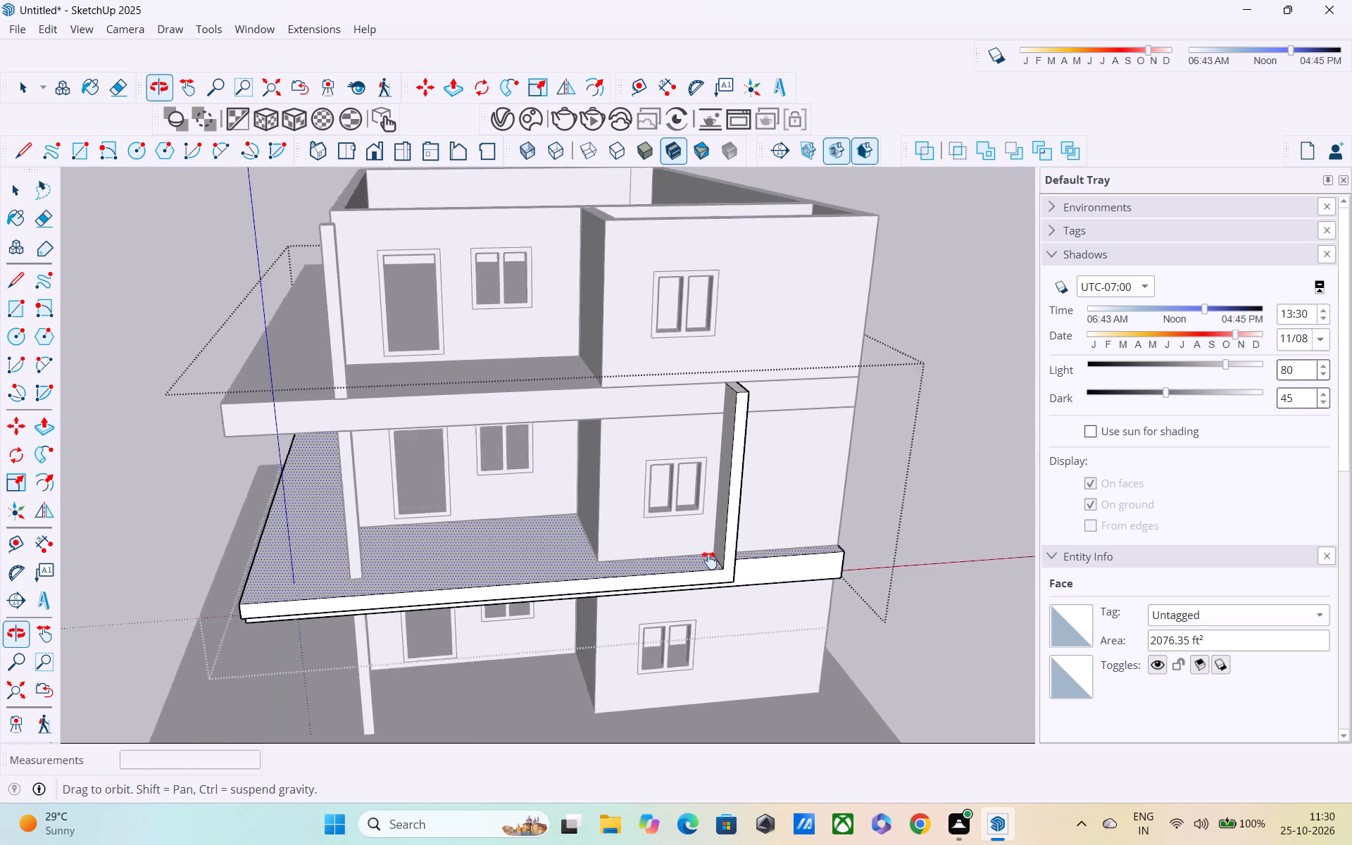
middle_click_drag(709, 561, 724, 577)
middle_click_drag(727, 477, 794, 445)
middle_click_drag(792, 416, 792, 417)
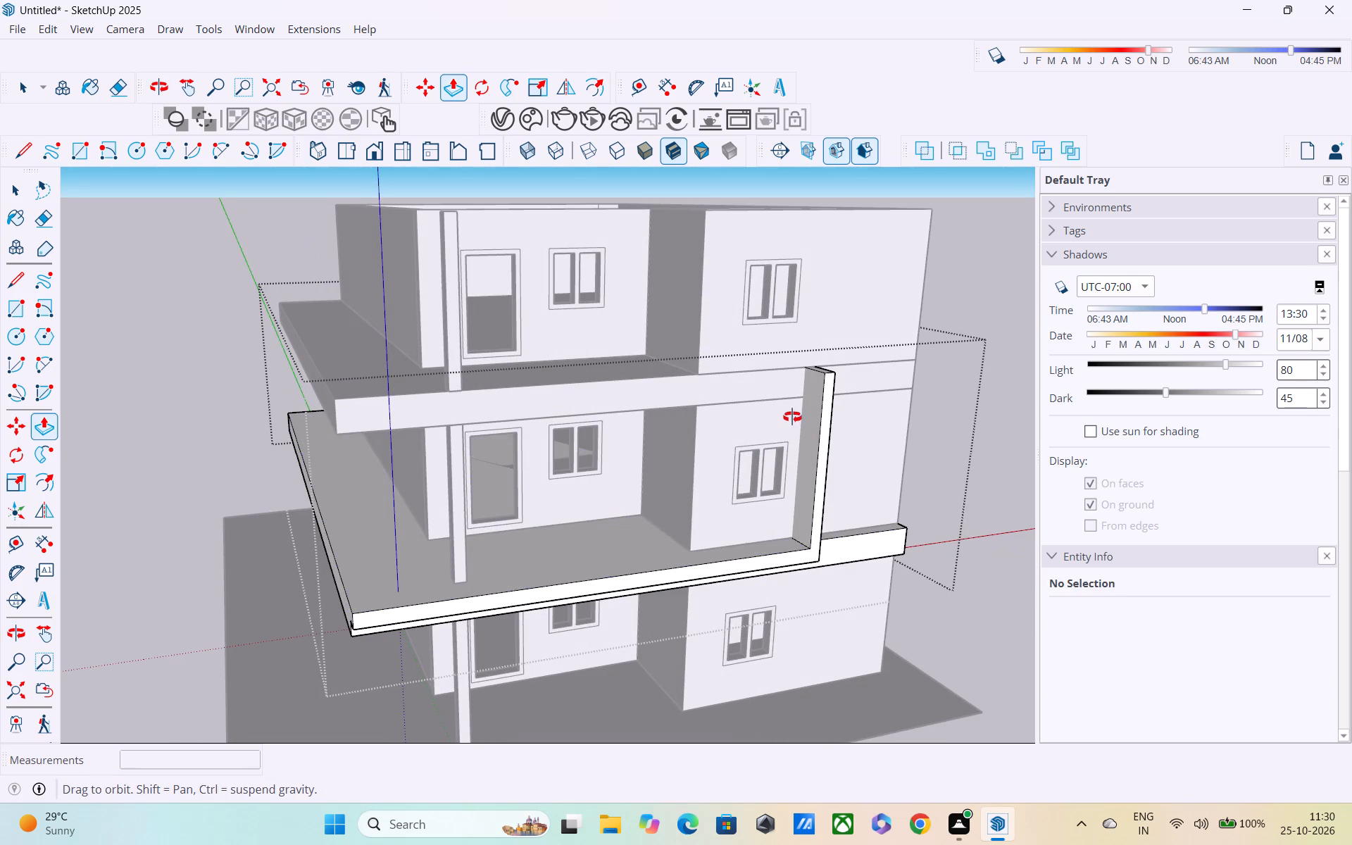
middle_click_drag(792, 417, 713, 444)
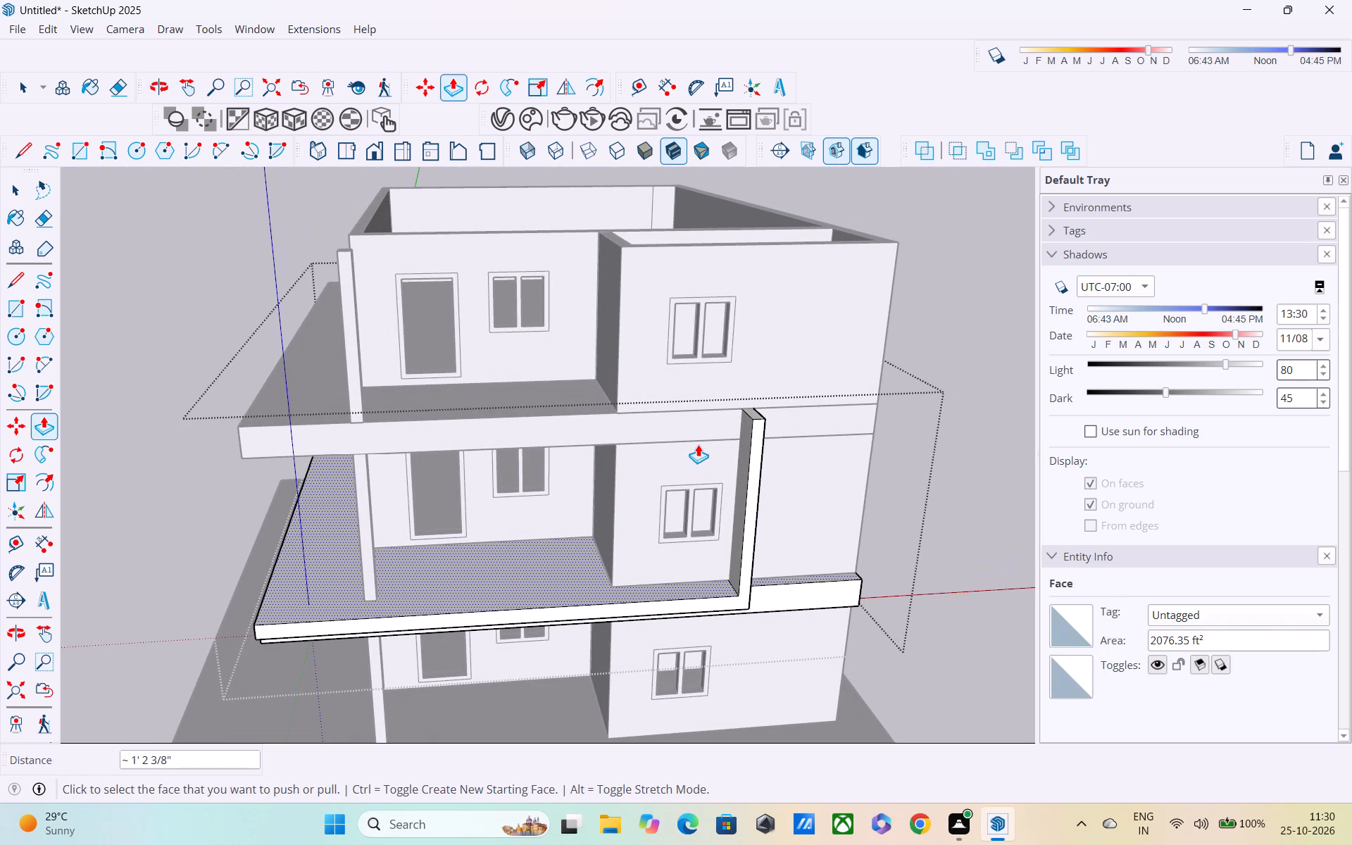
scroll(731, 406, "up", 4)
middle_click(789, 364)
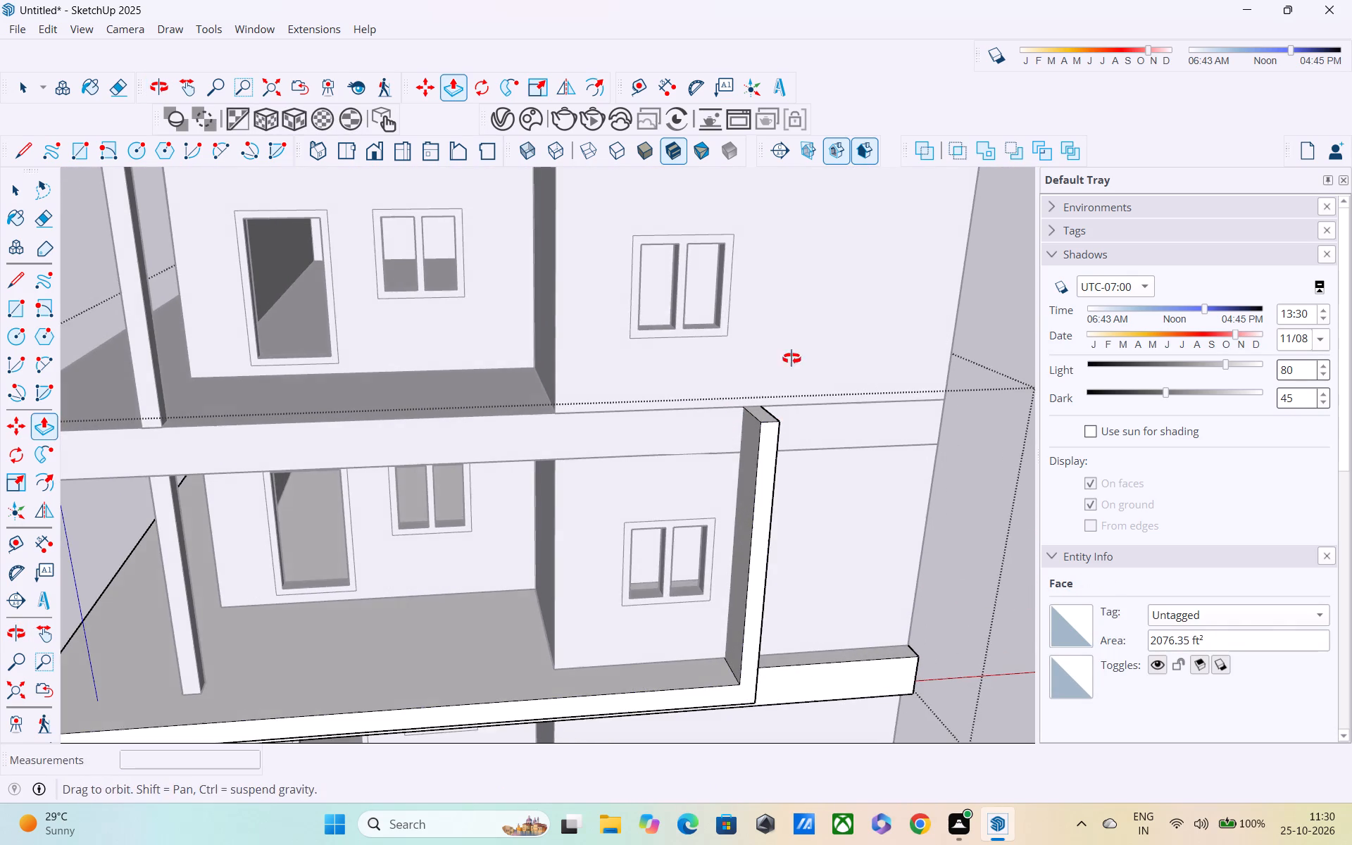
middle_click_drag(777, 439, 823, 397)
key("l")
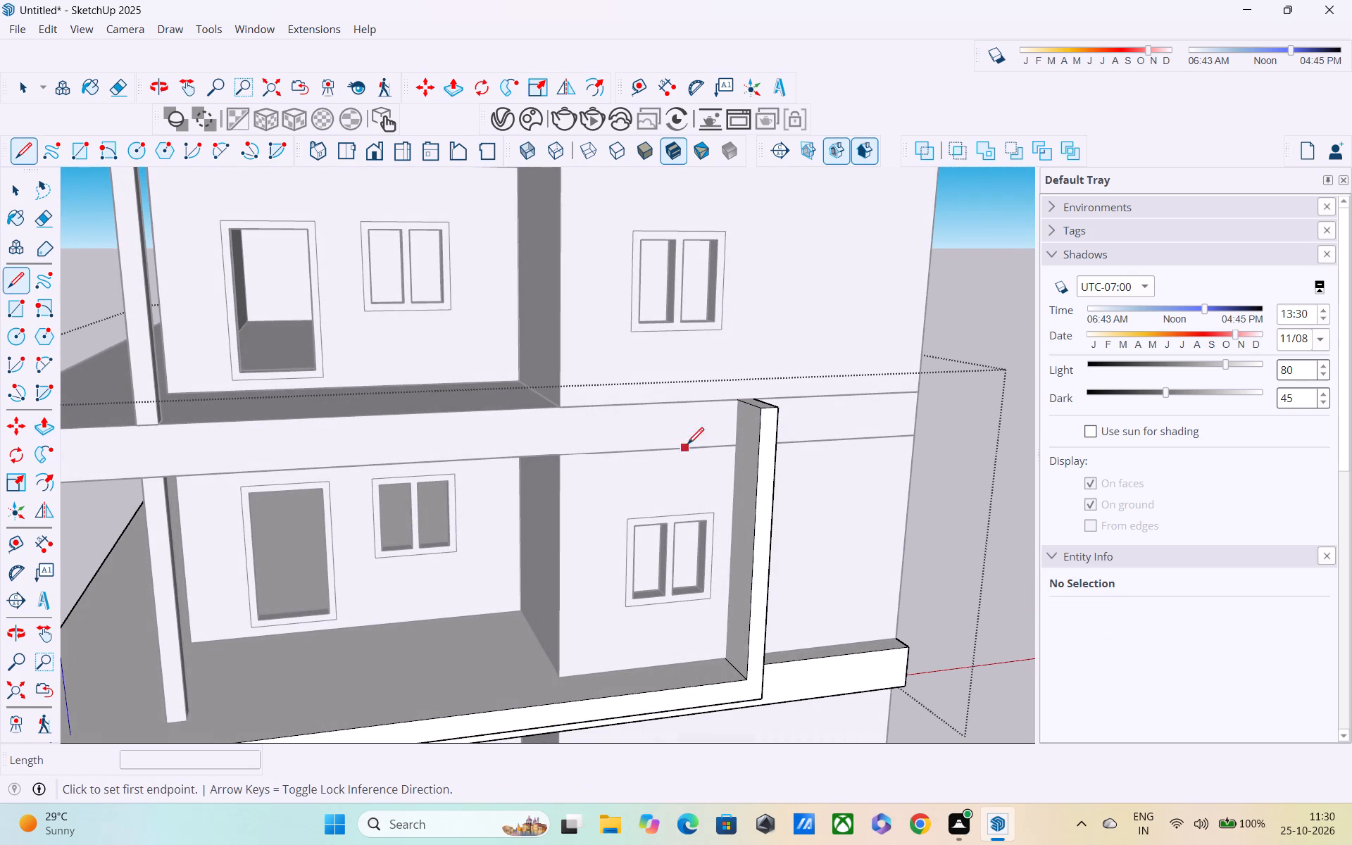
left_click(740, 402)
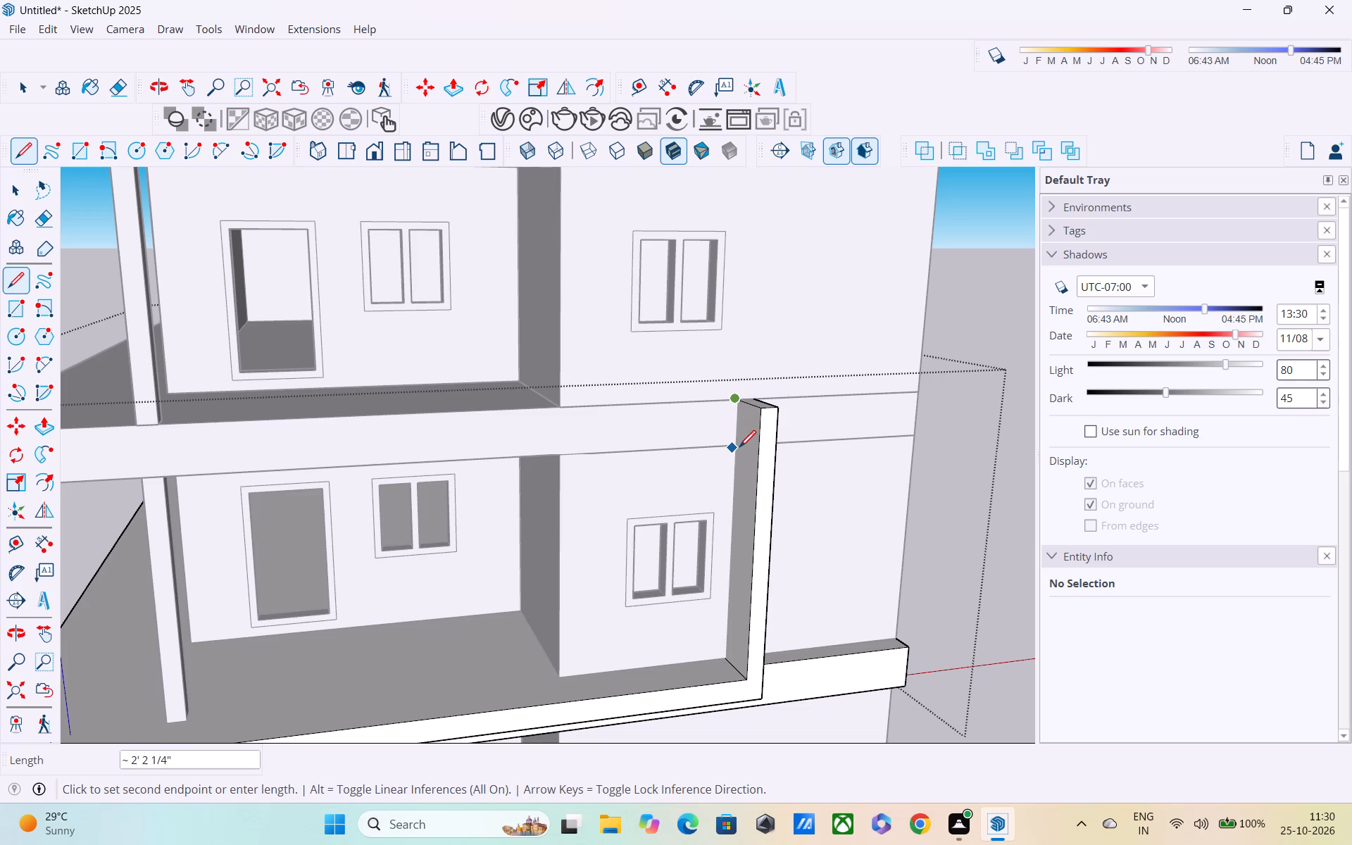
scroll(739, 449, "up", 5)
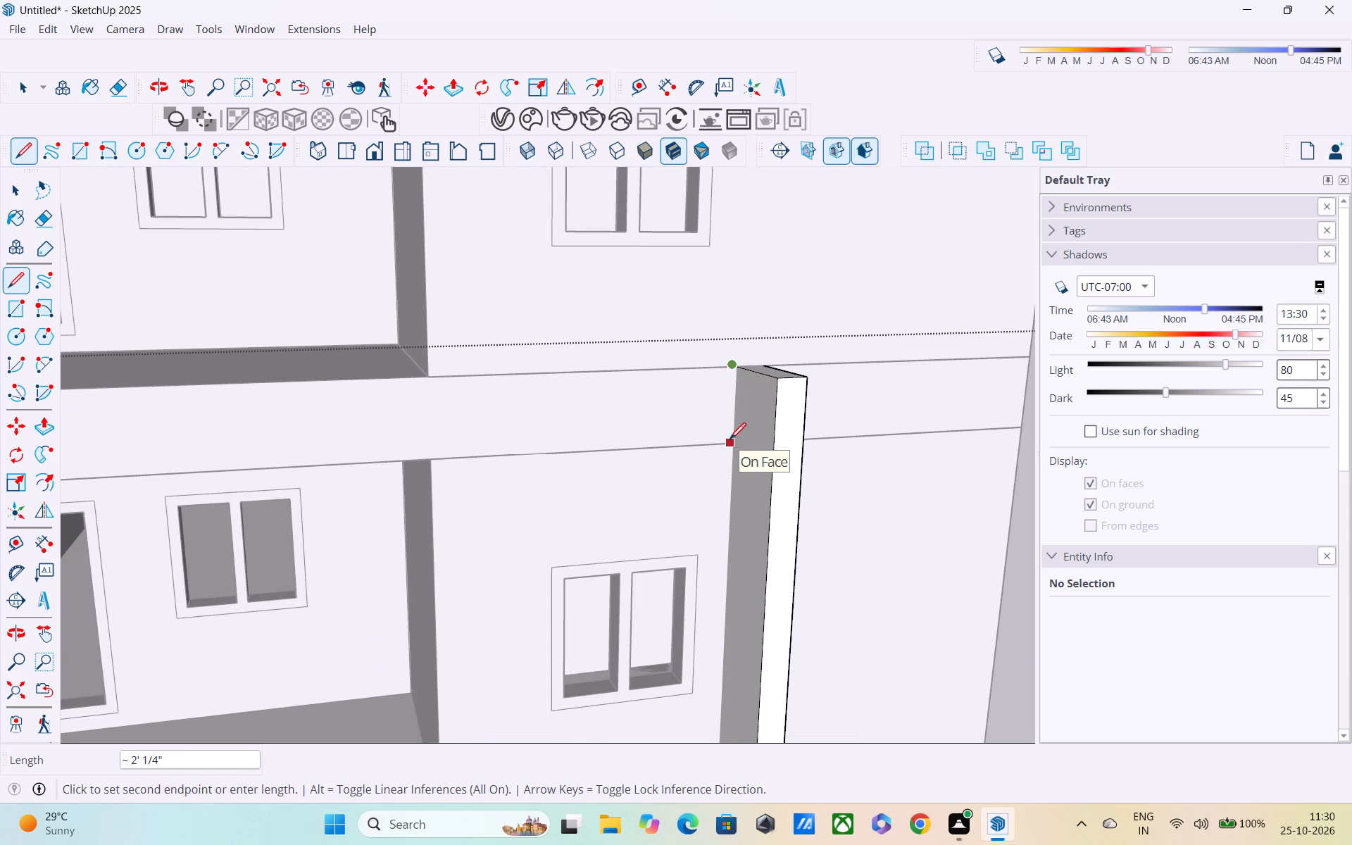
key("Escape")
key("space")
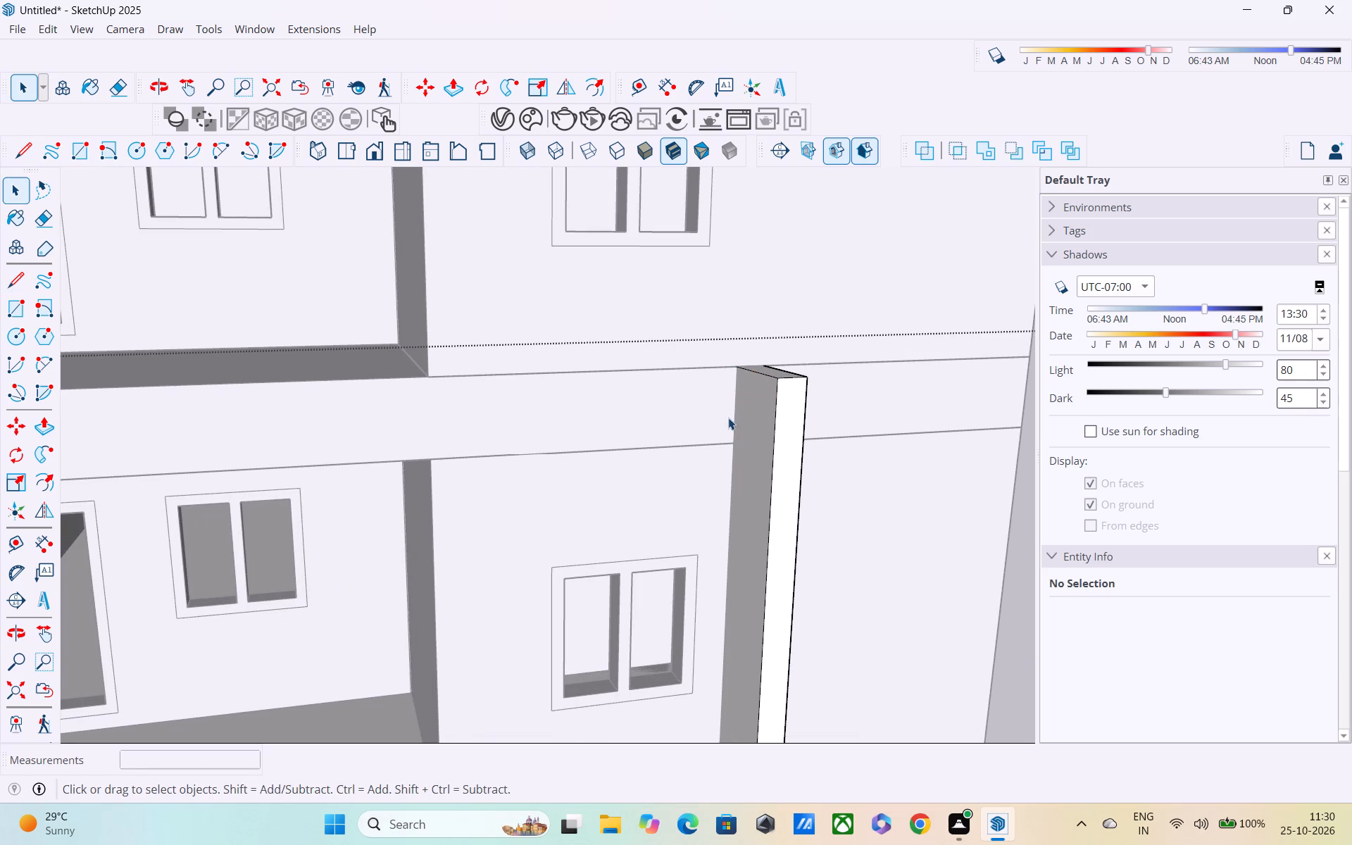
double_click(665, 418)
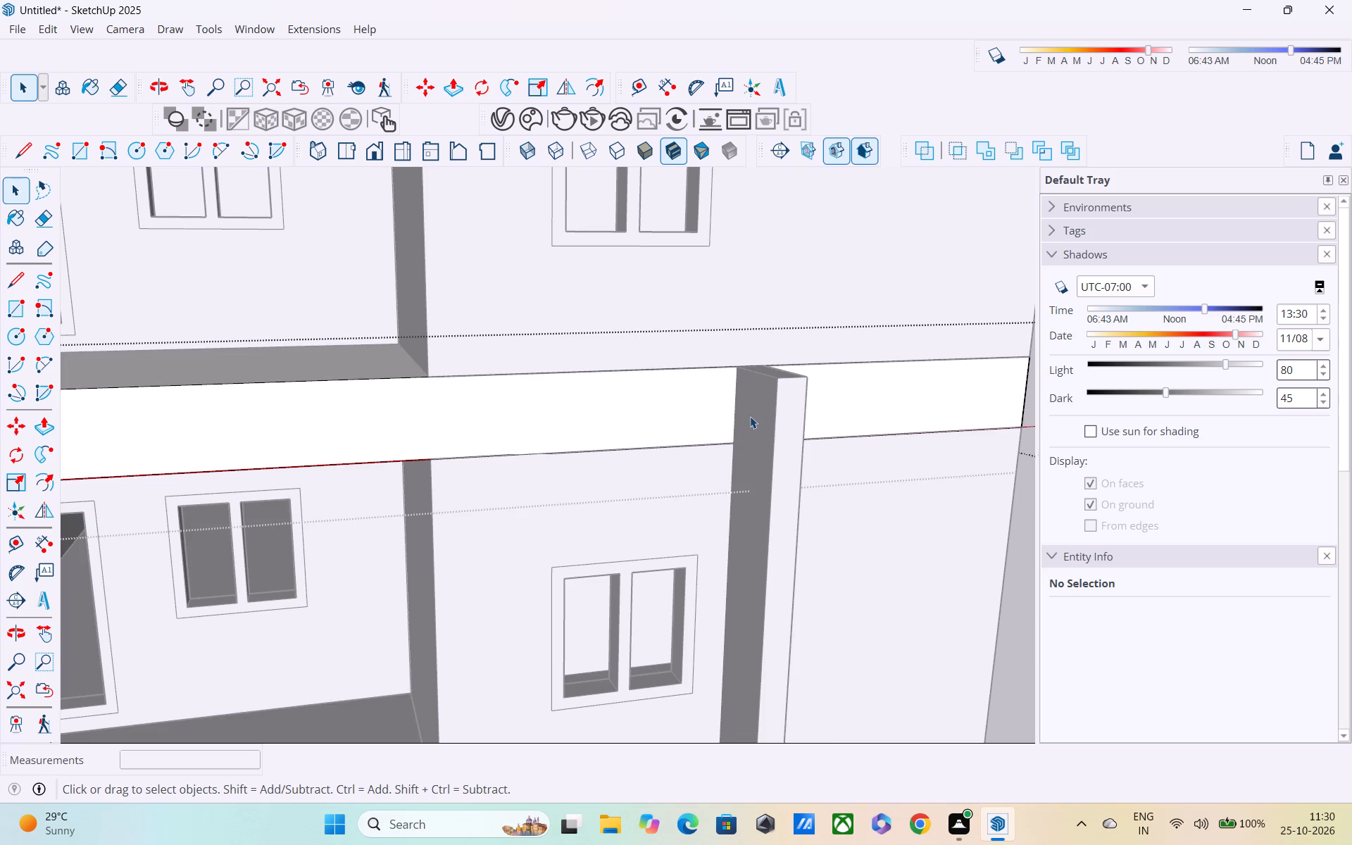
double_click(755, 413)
Start a line at the top front corner of the post's inner side face, running down the post's vertical edge.
scroll(771, 418, "up", 2)
middle_click_drag(764, 413, 747, 396)
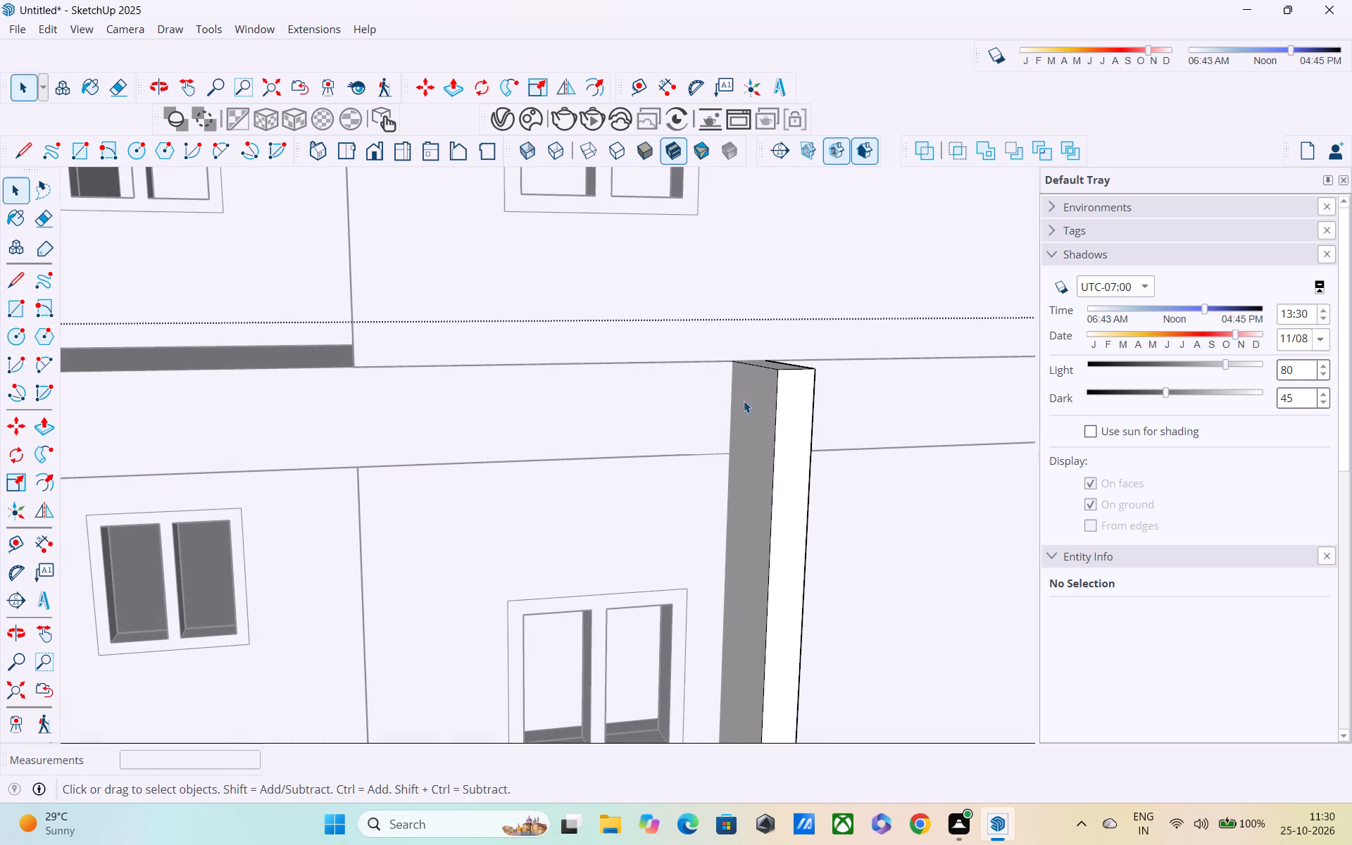
key("l")
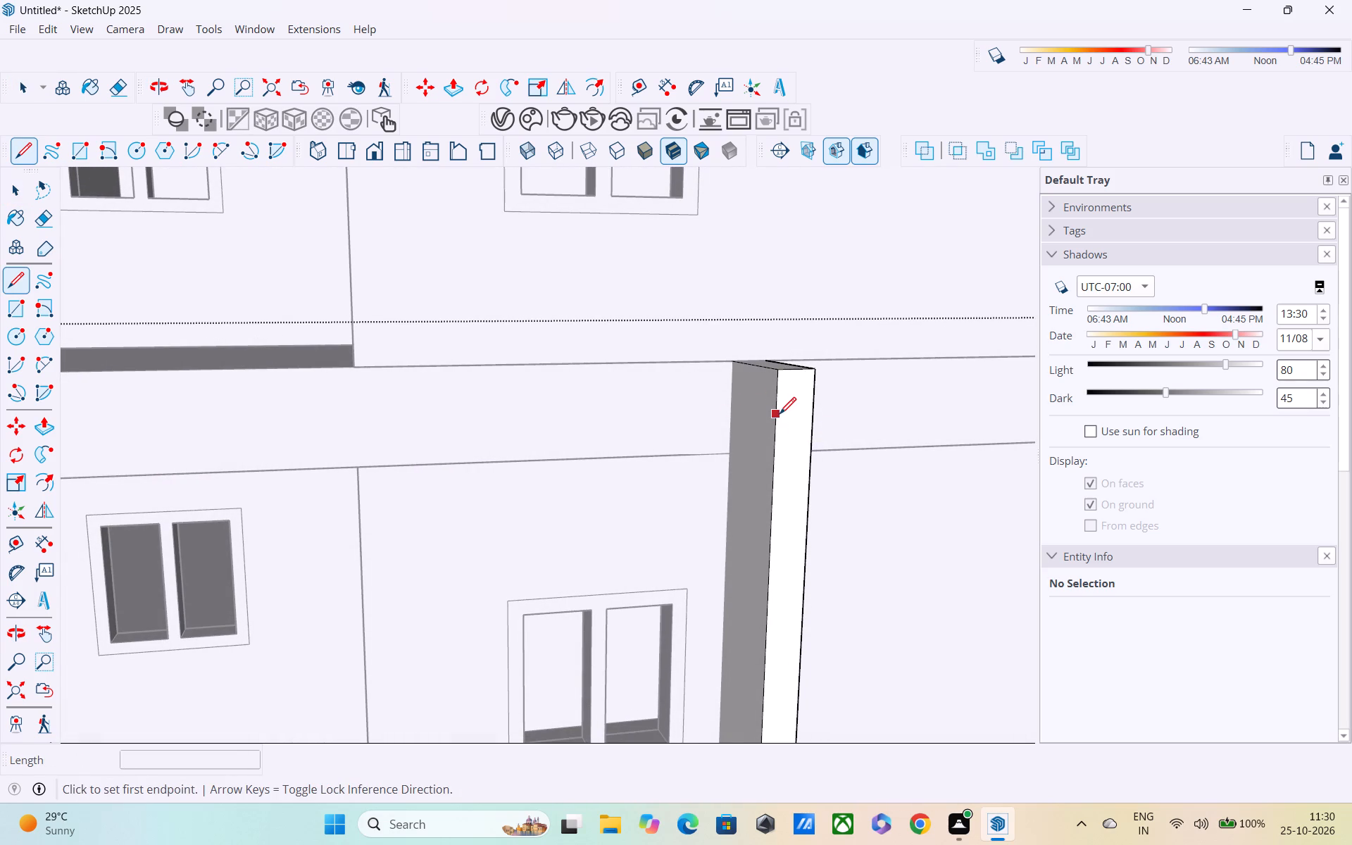
left_click(778, 415)
key("Escape")
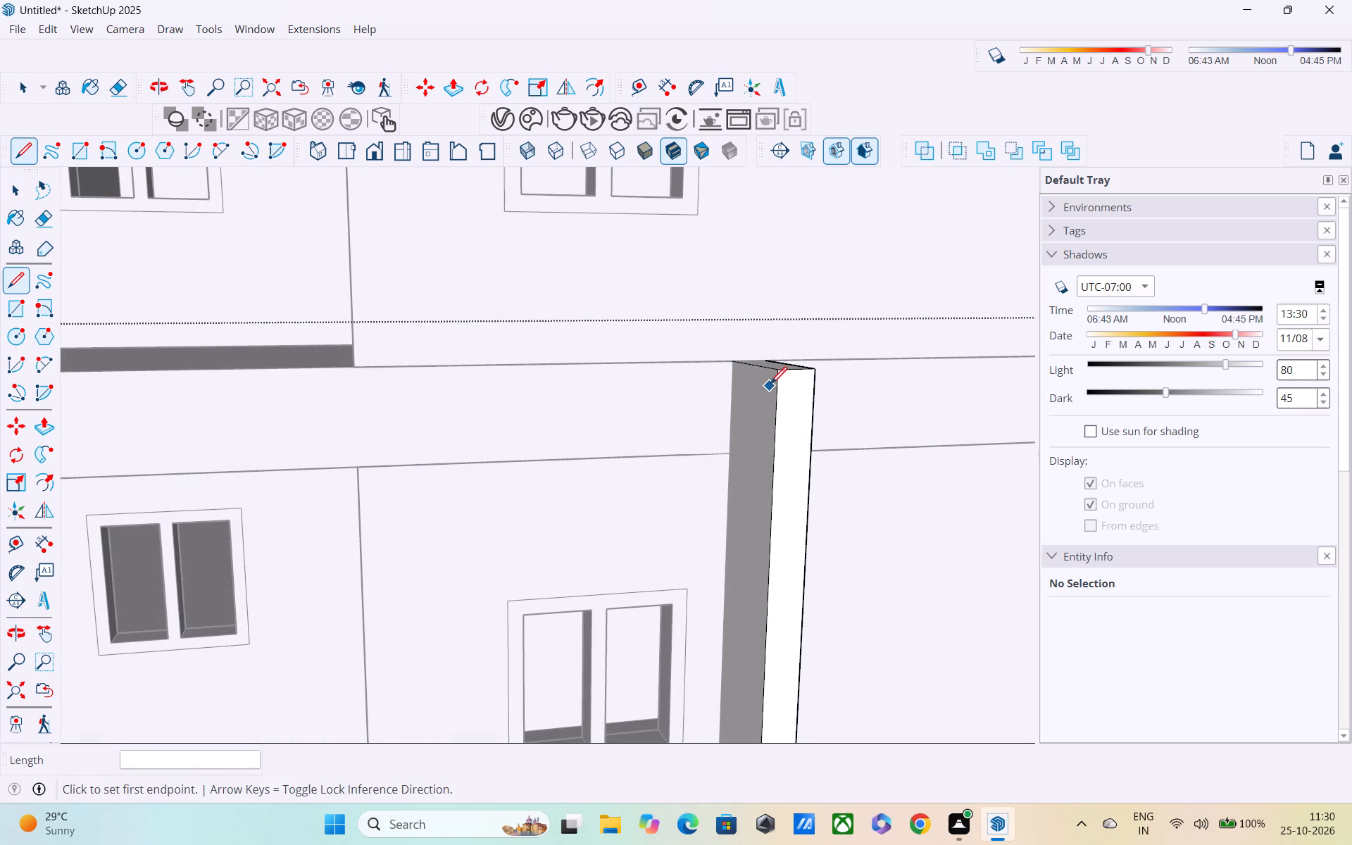
left_click(775, 373)
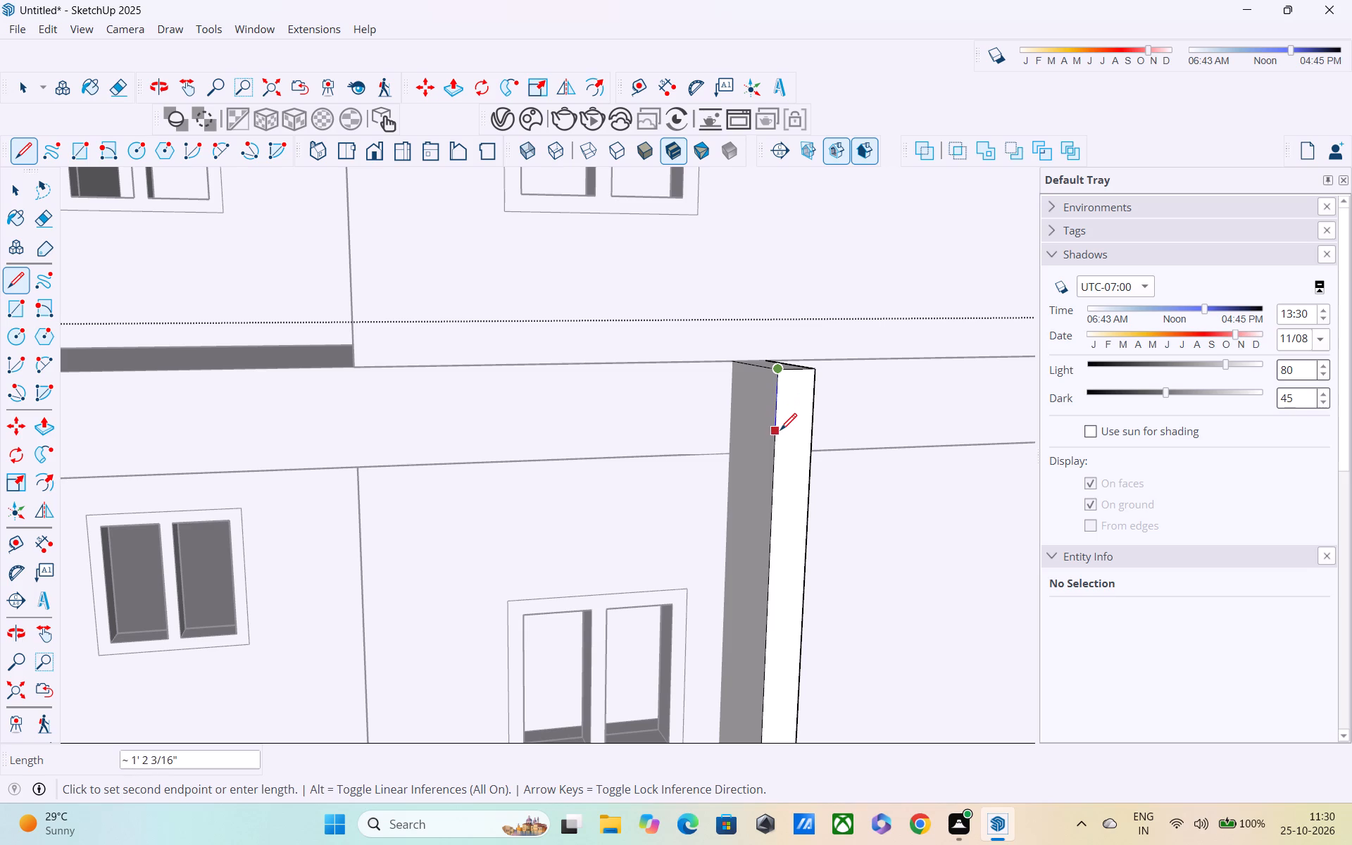
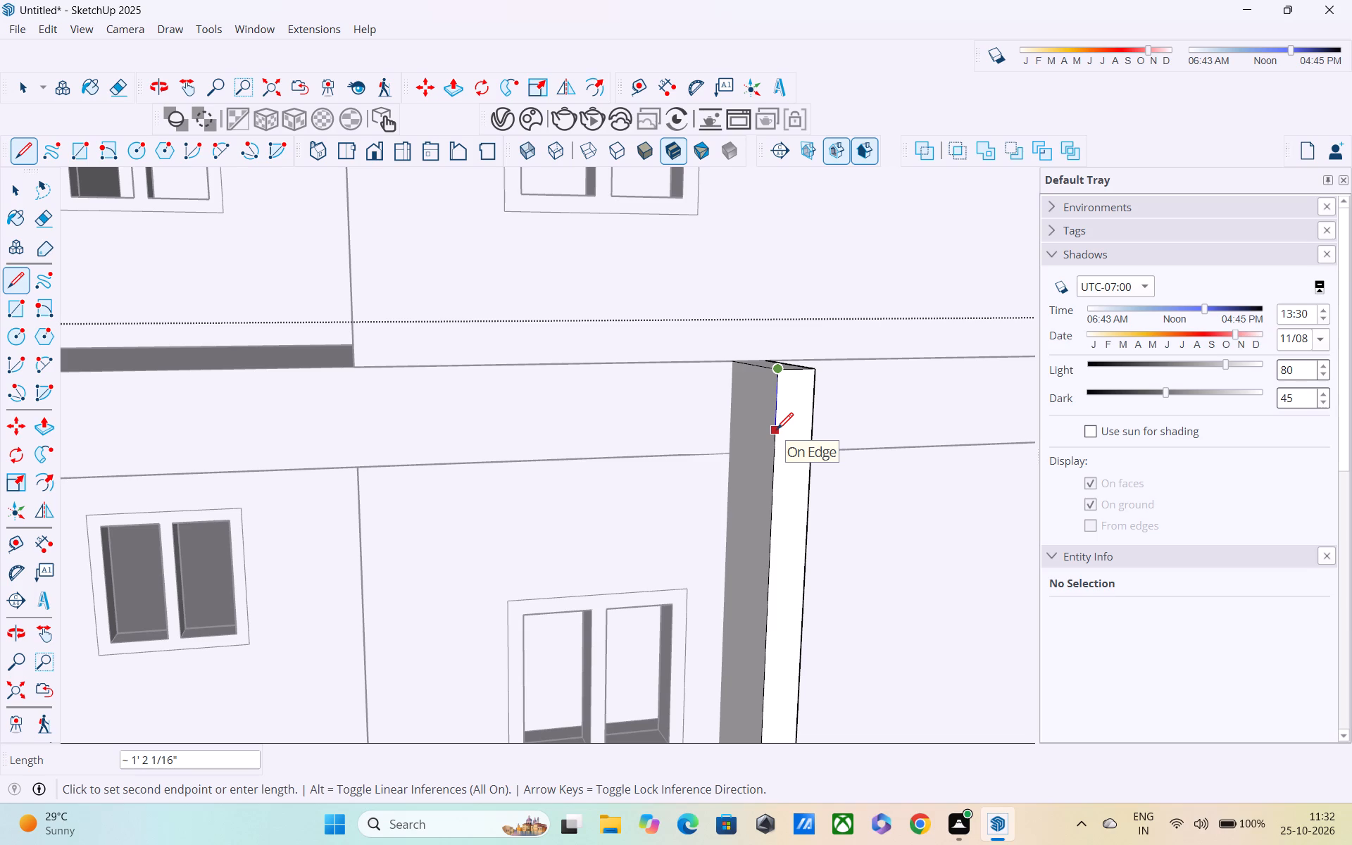
Outline a 10" high rectangle at the top of the post's inner side face, with a line across to the back edge.
type("10\"")
key("Return")
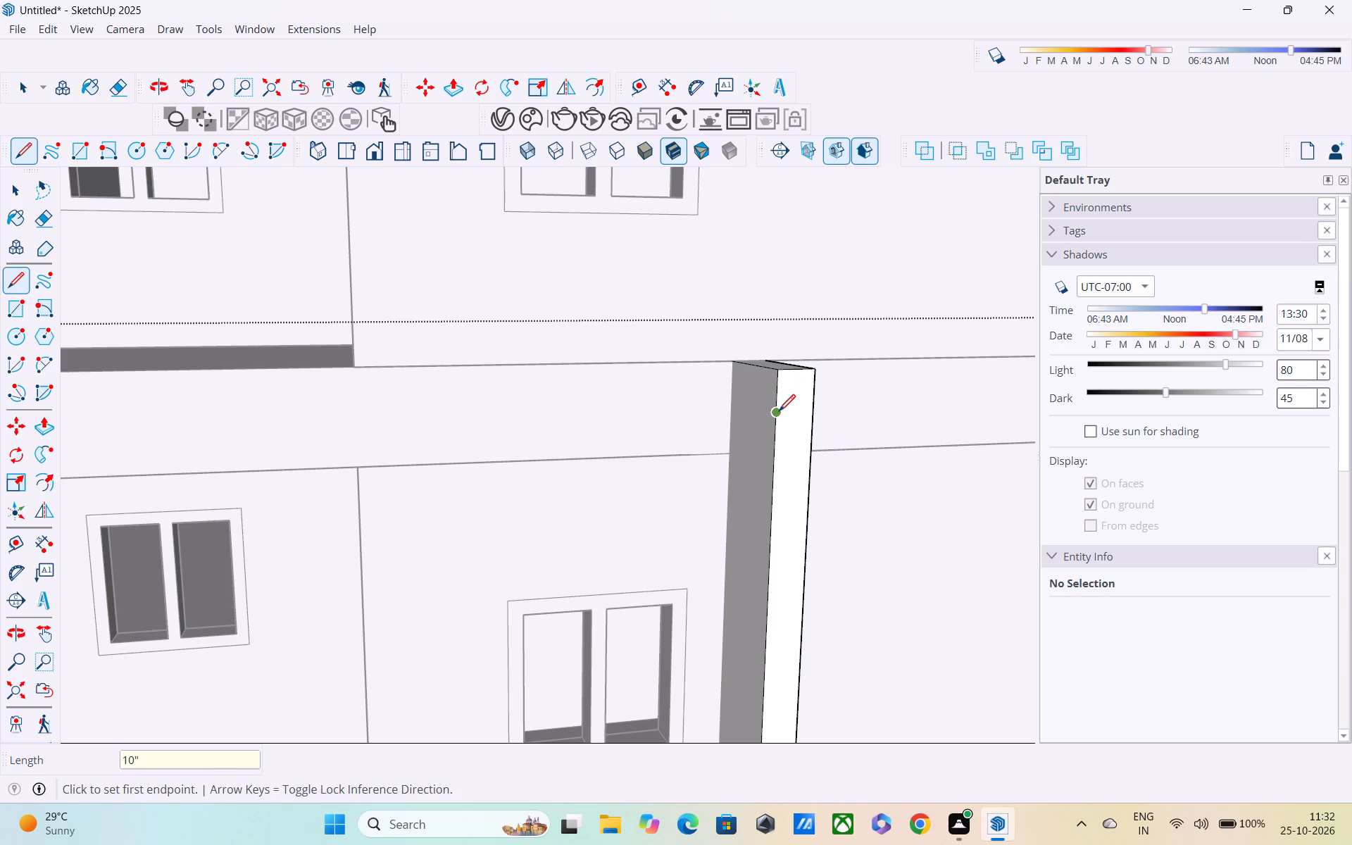
left_click(779, 413)
middle_click_drag(724, 407, 953, 425)
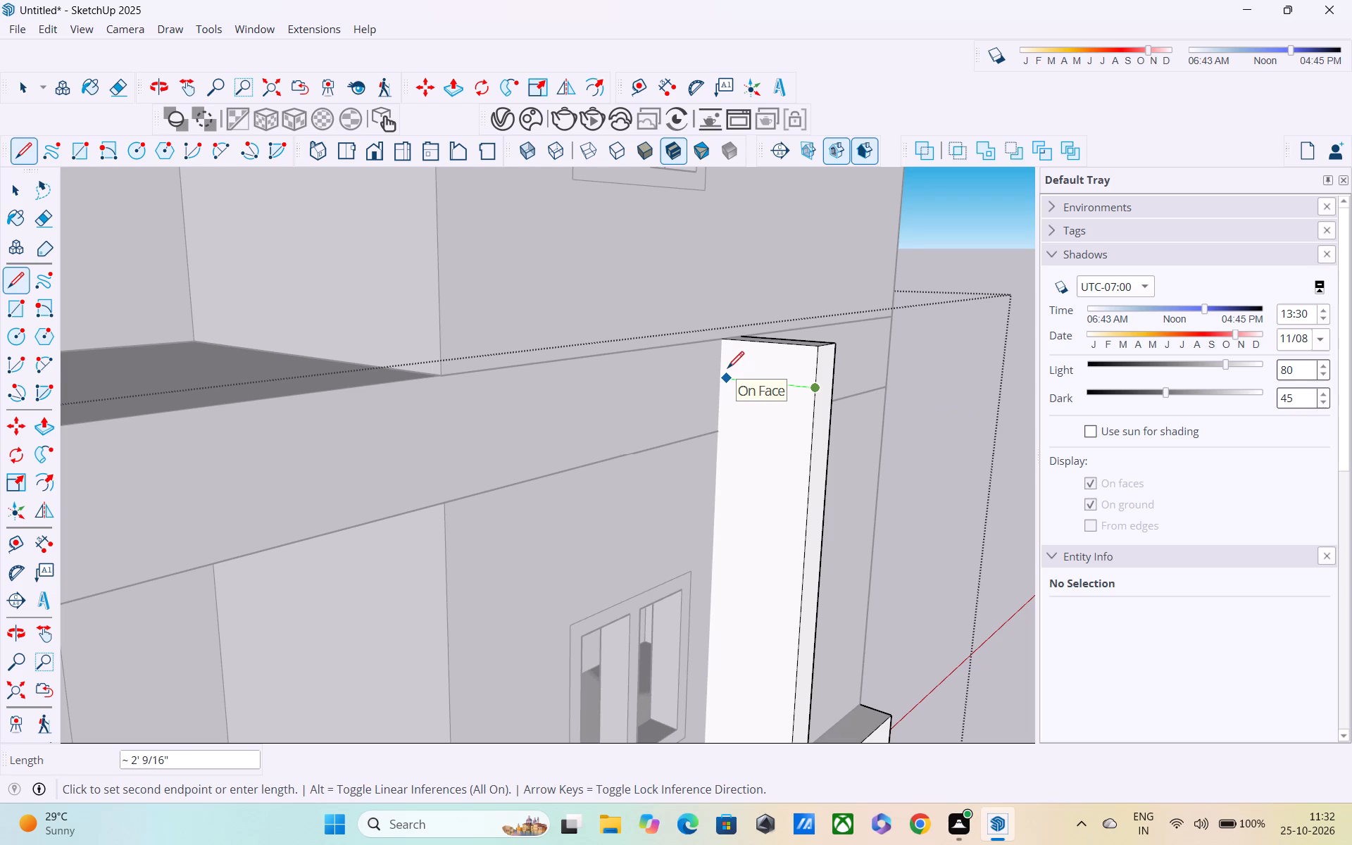
left_click(725, 371)
middle_click_drag(755, 413, 472, 513)
middle_click_drag(474, 499, 832, 366)
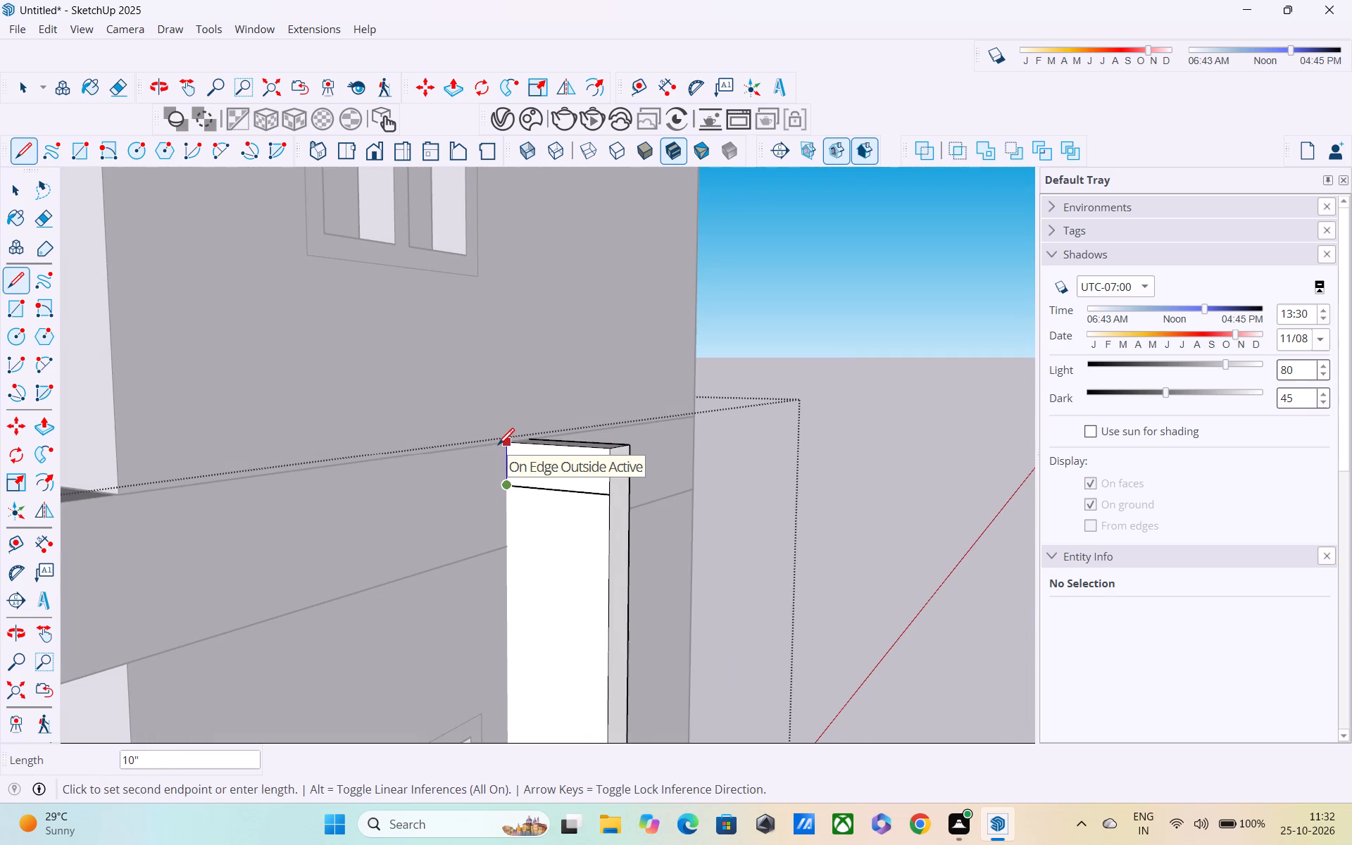
left_click(498, 446)
key("space")
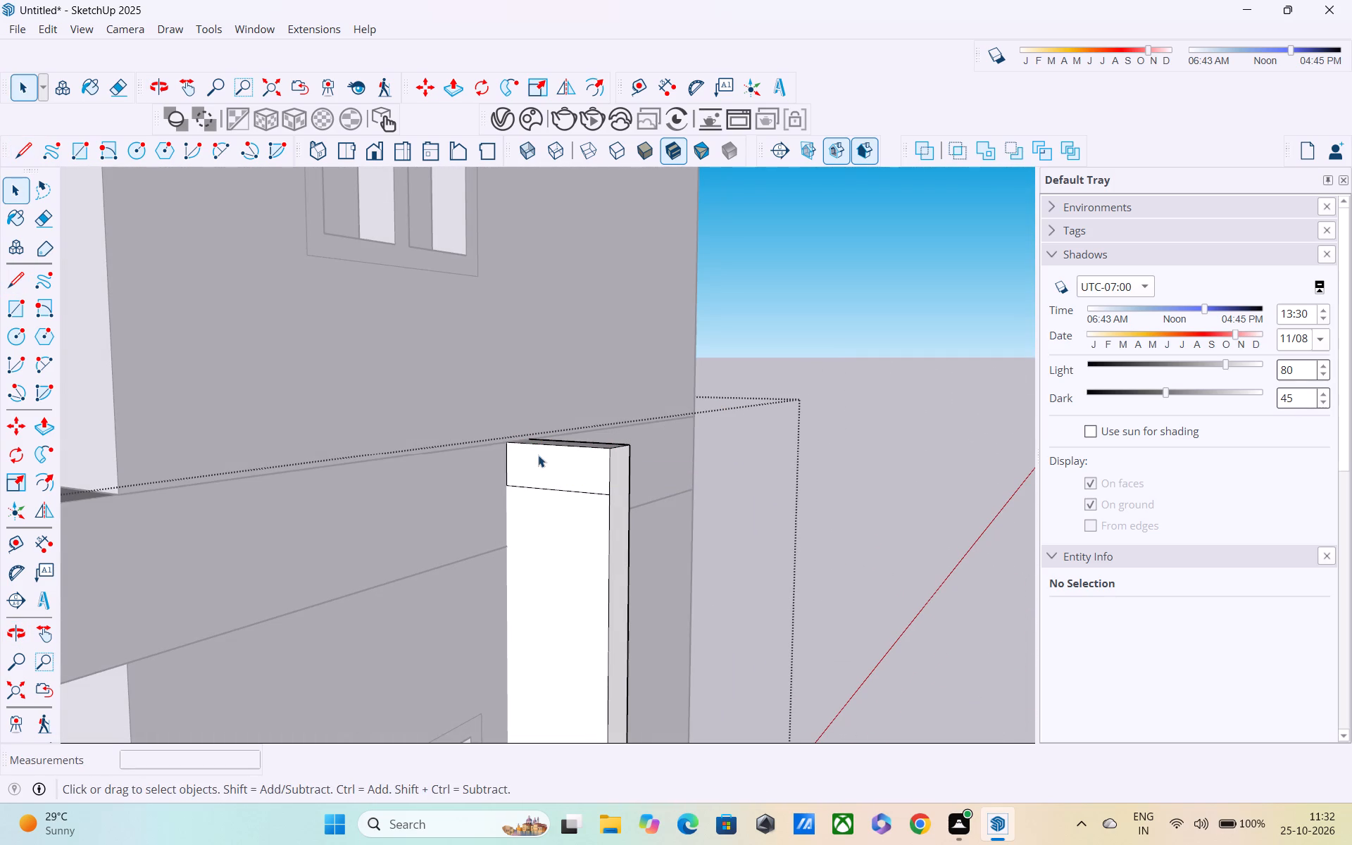
Push/Pull the 10" high face at the post's top about 30' 4 5/16" along the upper slab, flush with the slab's far end.
type("P")
left_click(572, 461)
scroll(432, 548, "down", 4)
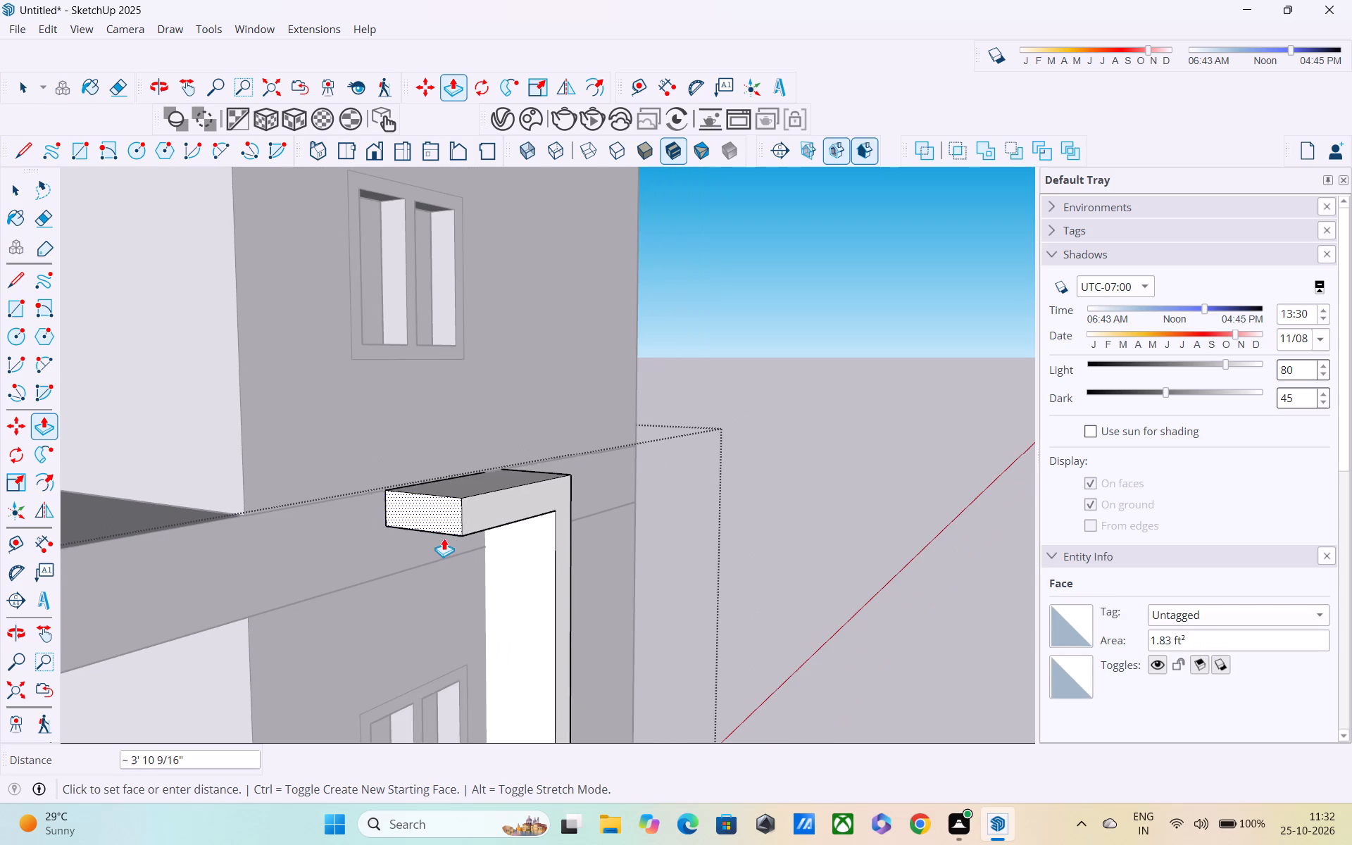
middle_click_drag(444, 538, 692, 491, "shift")
scroll(687, 485, "down", 2)
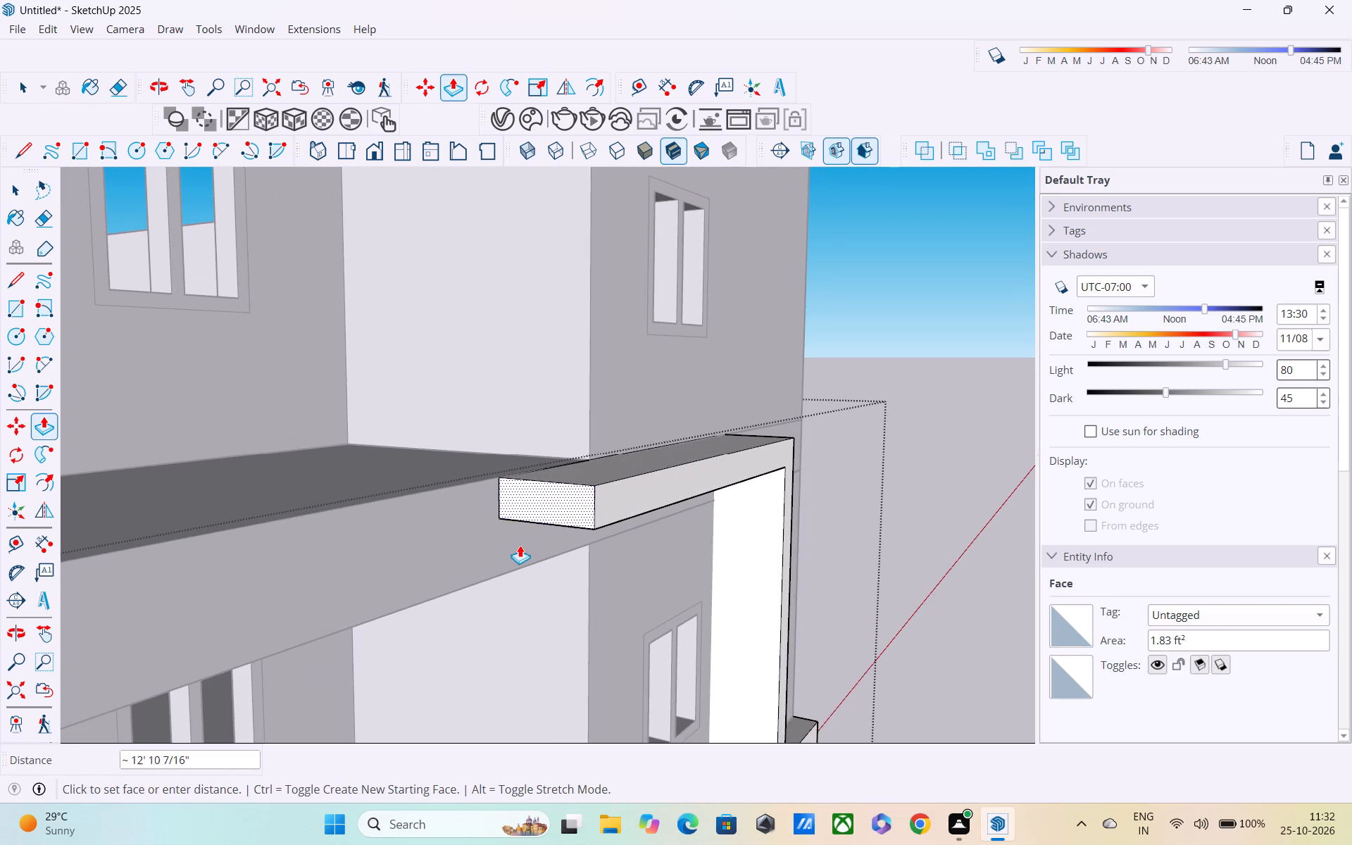
middle_click_drag(520, 545, 794, 449, "shift")
scroll(784, 444, "down", 1)
middle_click_drag(754, 453, 475, 529)
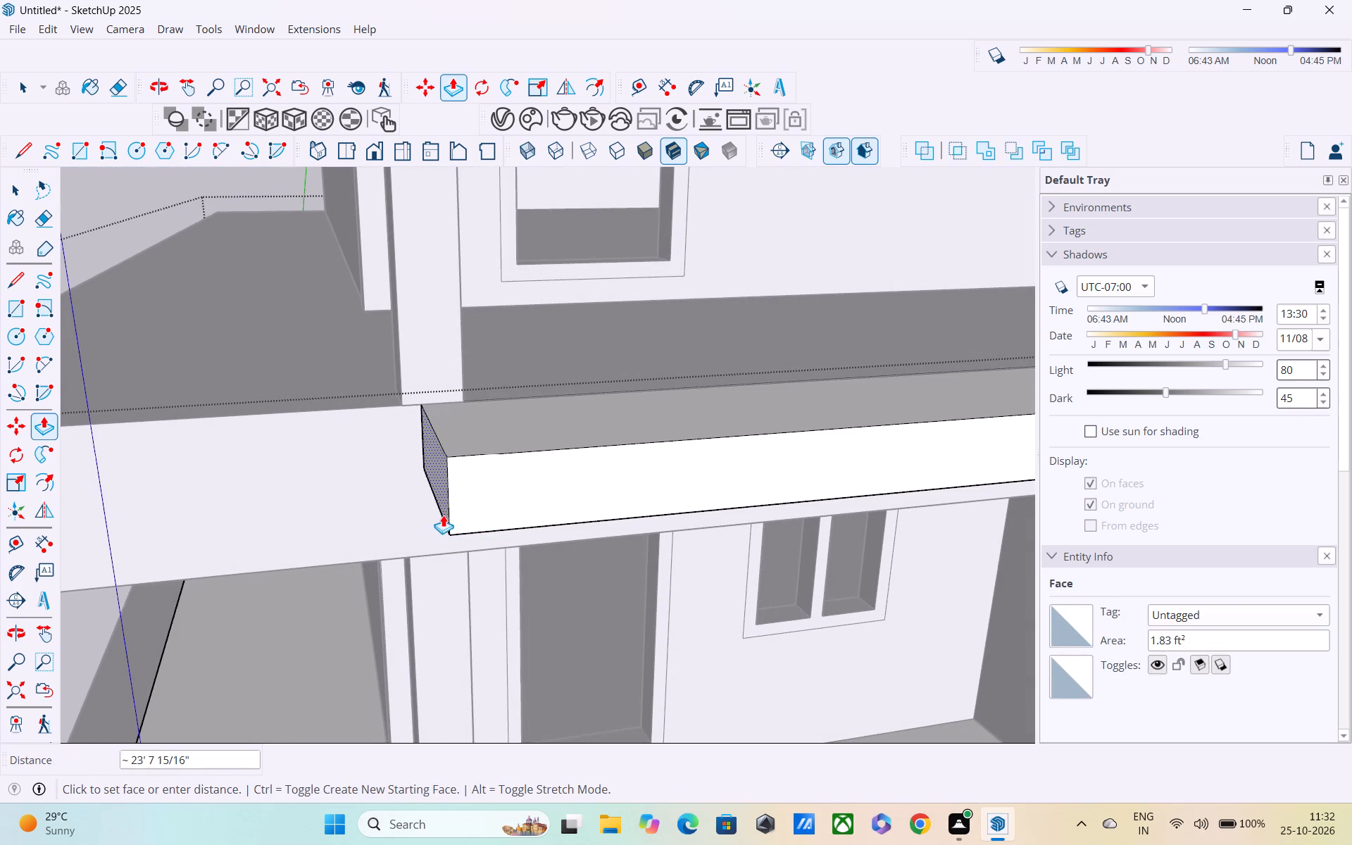
middle_click_drag(443, 515, 712, 458, "shift")
scroll(546, 465, "down", 4)
middle_click_drag(453, 477, 642, 427, "shift")
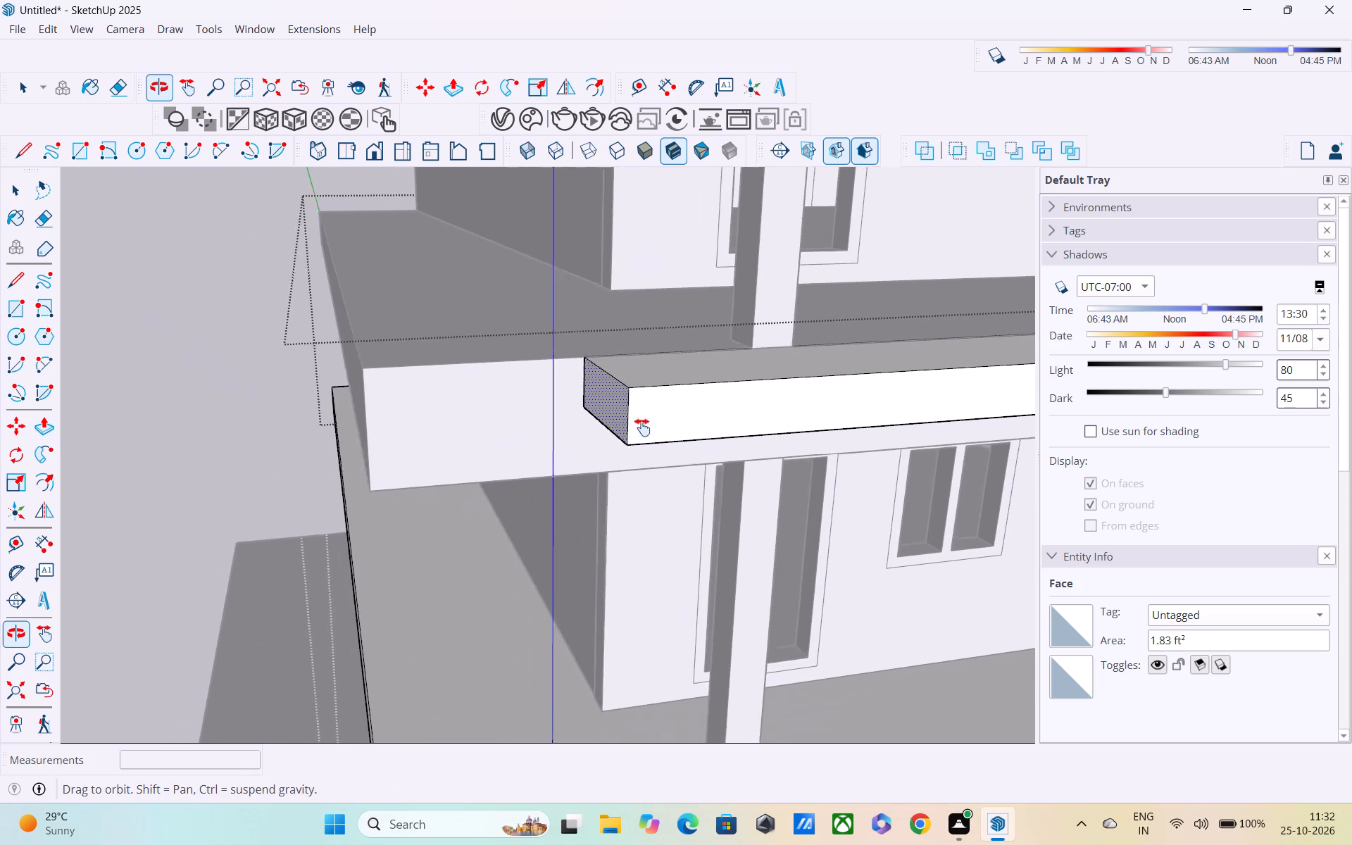
middle_click_drag(642, 427, 643, 427, "shift")
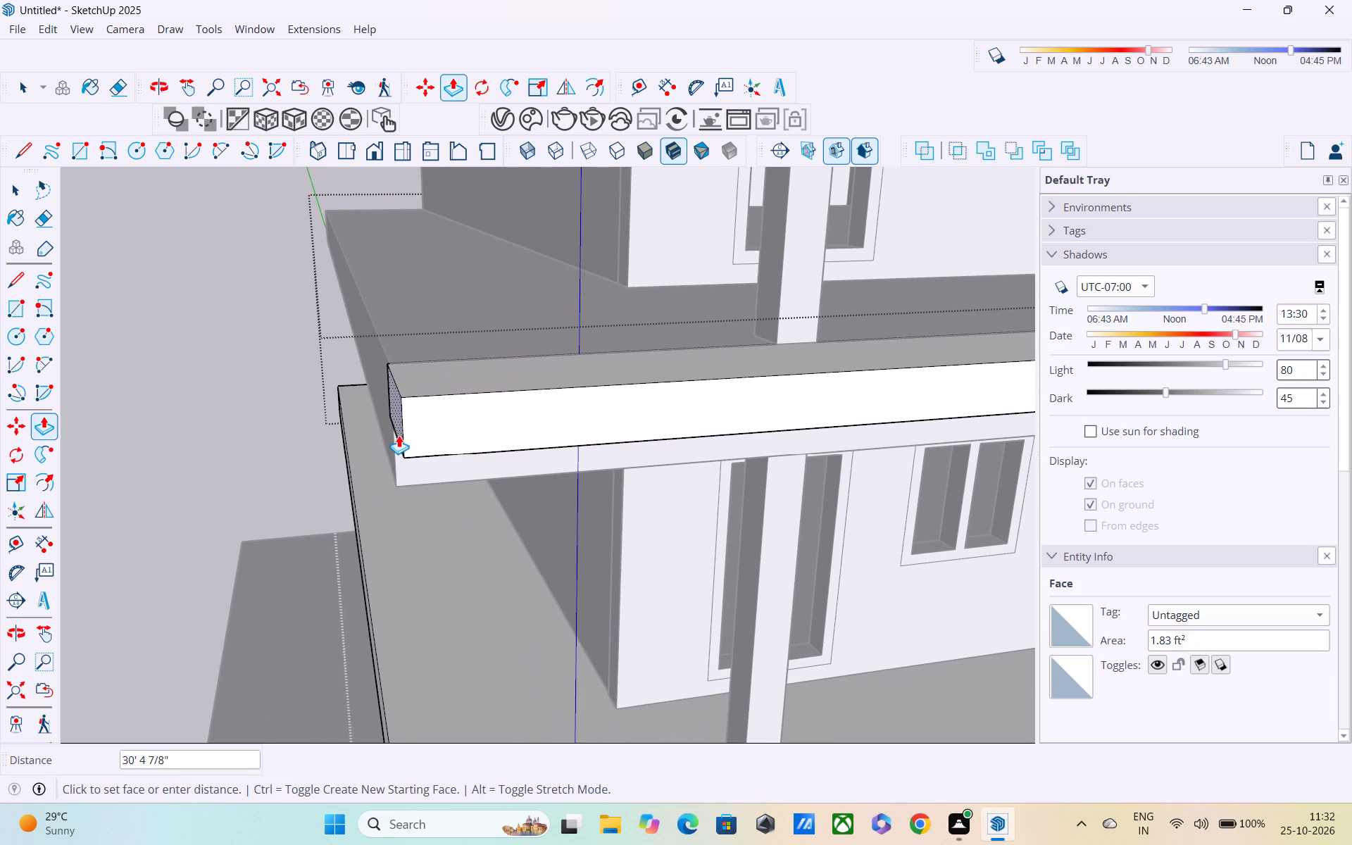
left_click(399, 485)
Examine the frame's upper and lower bands against both projecting slabs from below, the front and the open end.
middle_click_drag(432, 513, 305, 303)
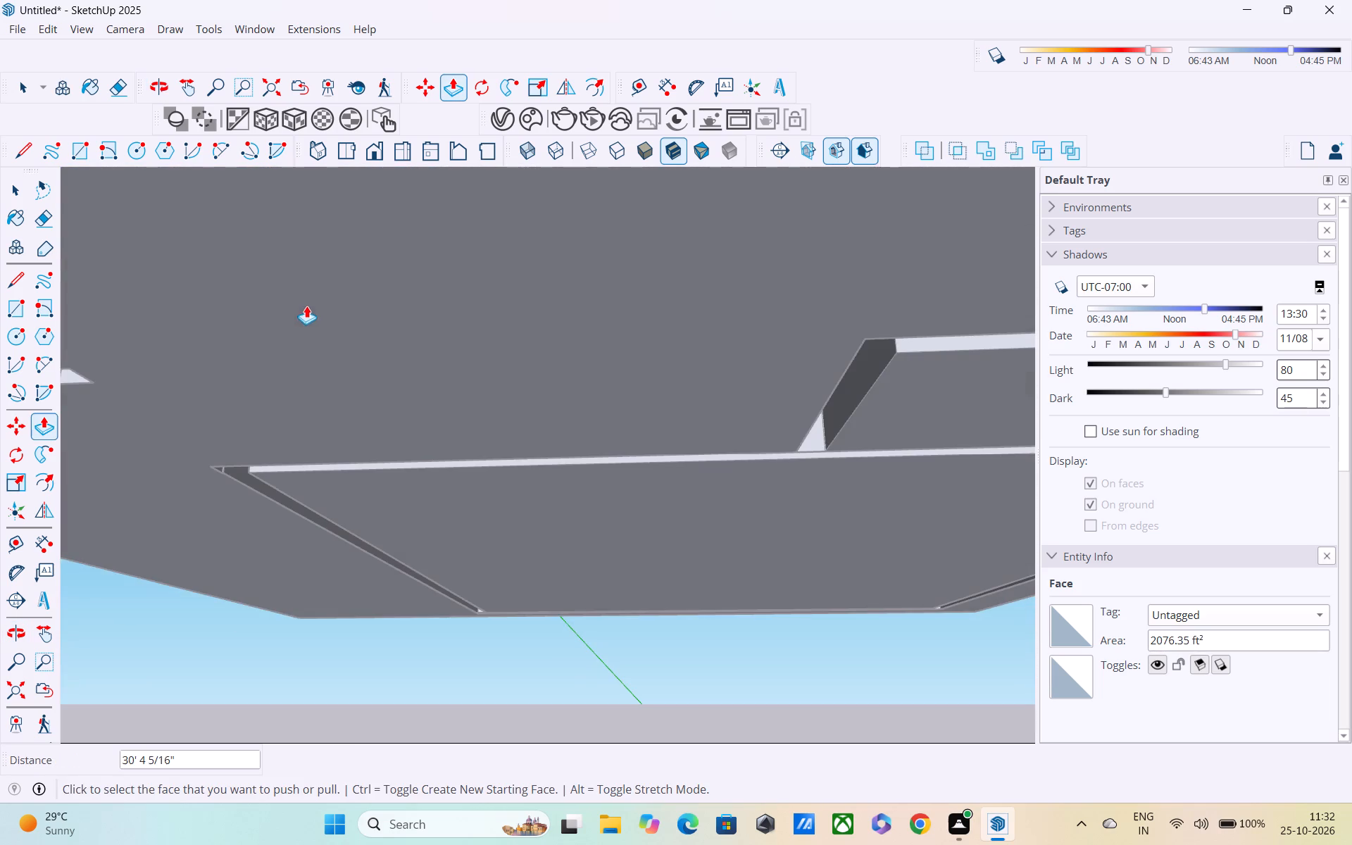
scroll(320, 332, "down", 10)
middle_click_drag(352, 375, 487, 618, "shift")
scroll(334, 434, "down", 1)
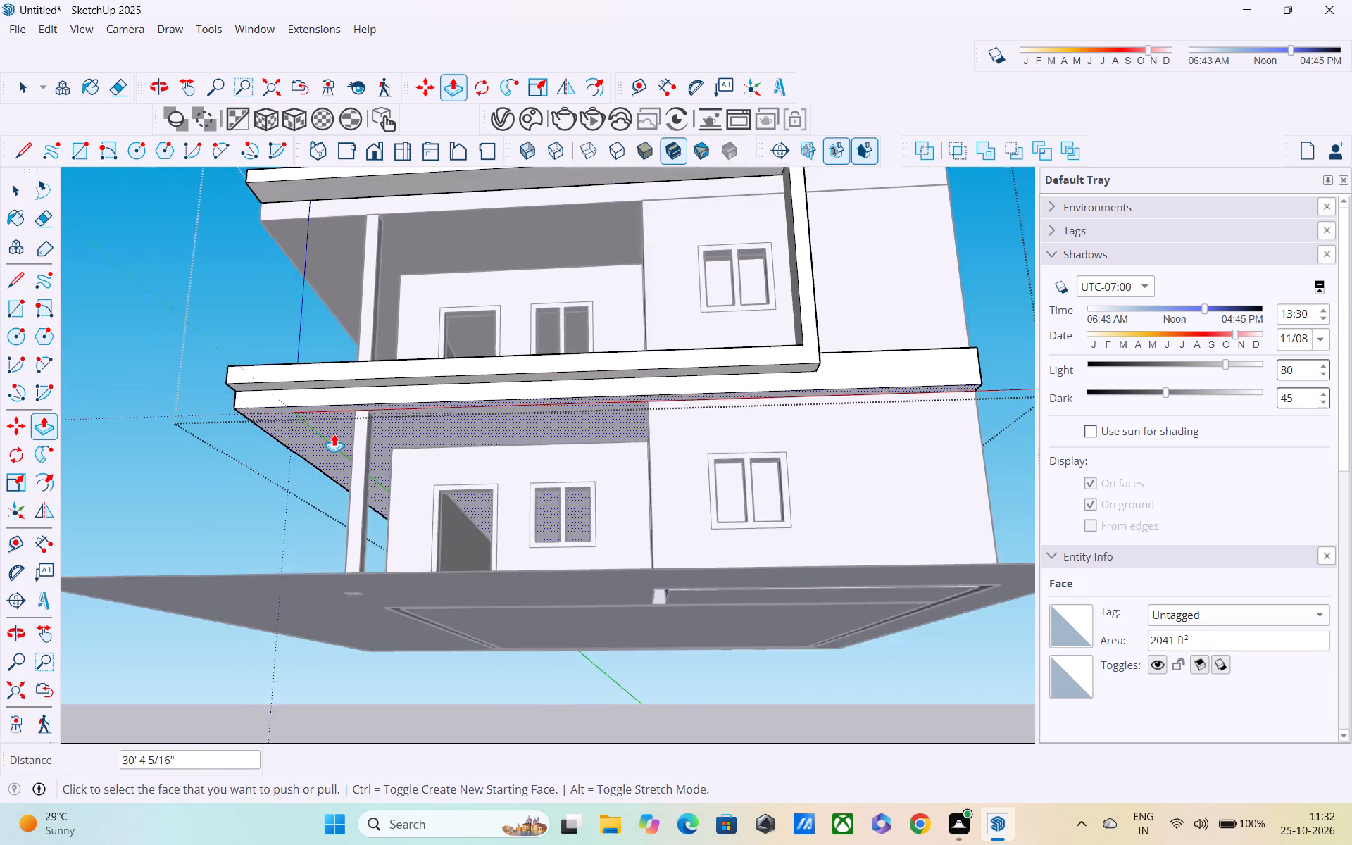
scroll(334, 434, "down", 1)
middle_click_drag(333, 433, 408, 596)
scroll(382, 513, "down", 4)
middle_click_drag(383, 511, 415, 617)
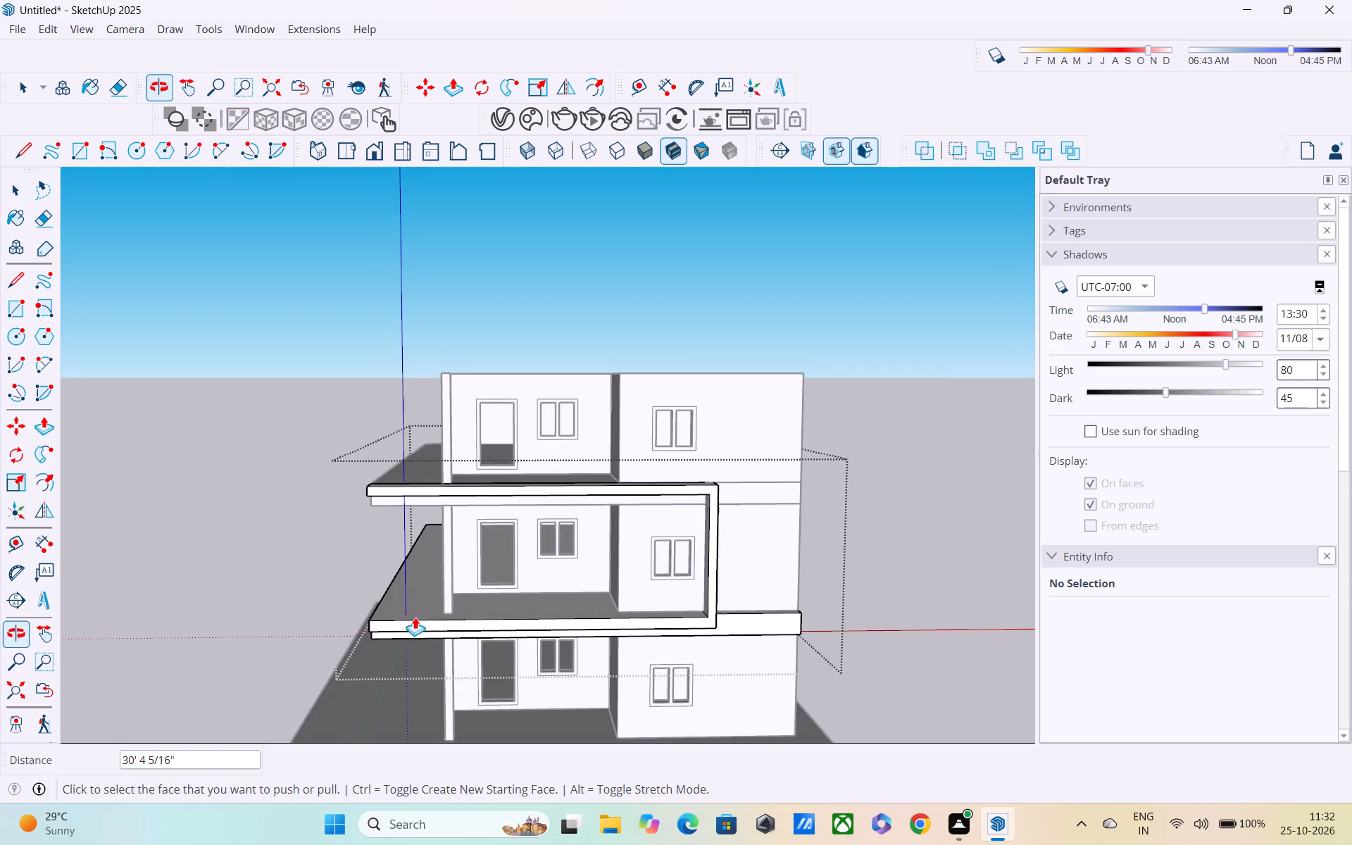
scroll(418, 582, "down", 4)
middle_click_drag(461, 537, 580, 493)
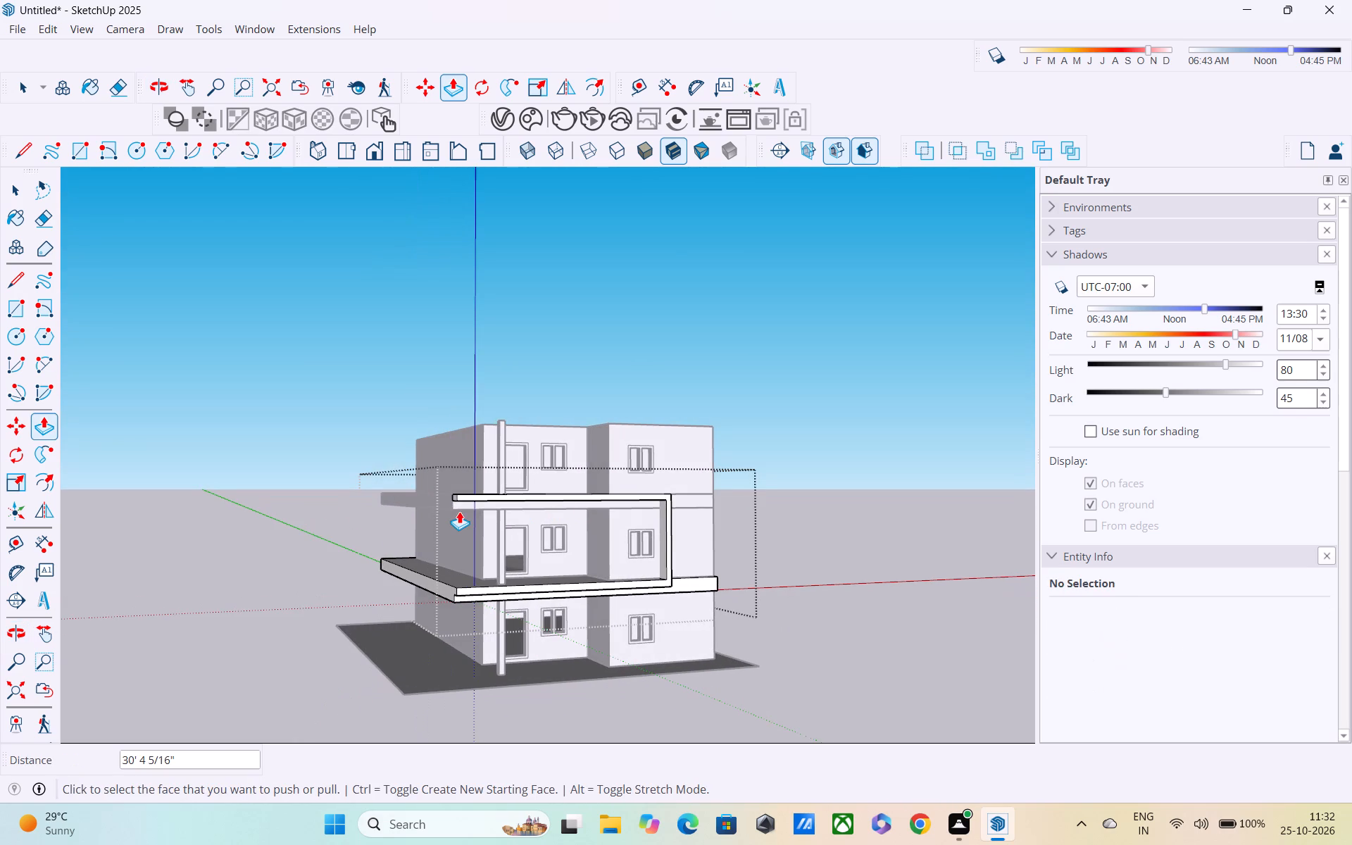
scroll(450, 505, "down", 3)
middle_click_drag(532, 500, 491, 440)
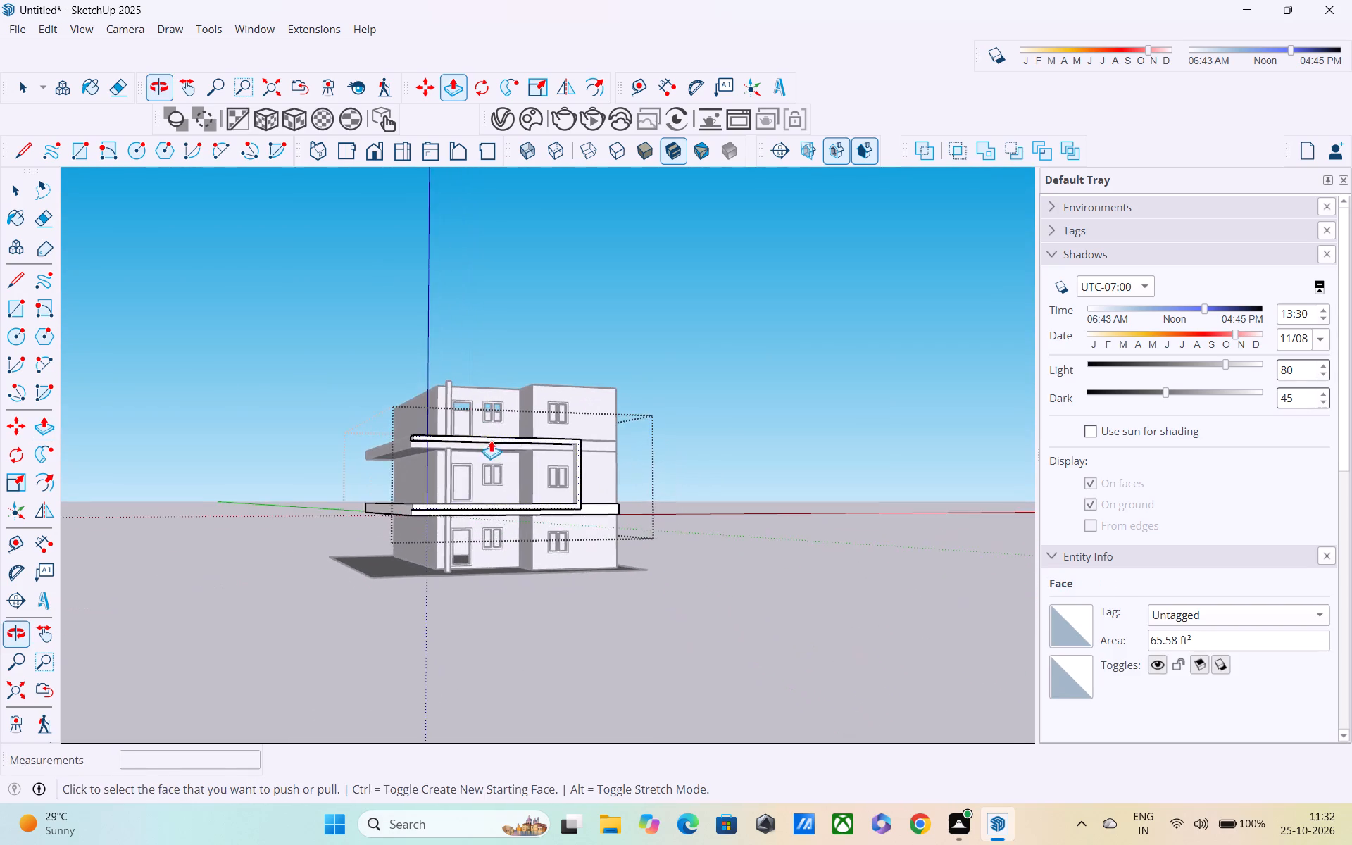
scroll(490, 463, "up", 3)
middle_click_drag(487, 503, 437, 452)
scroll(371, 489, "up", 11)
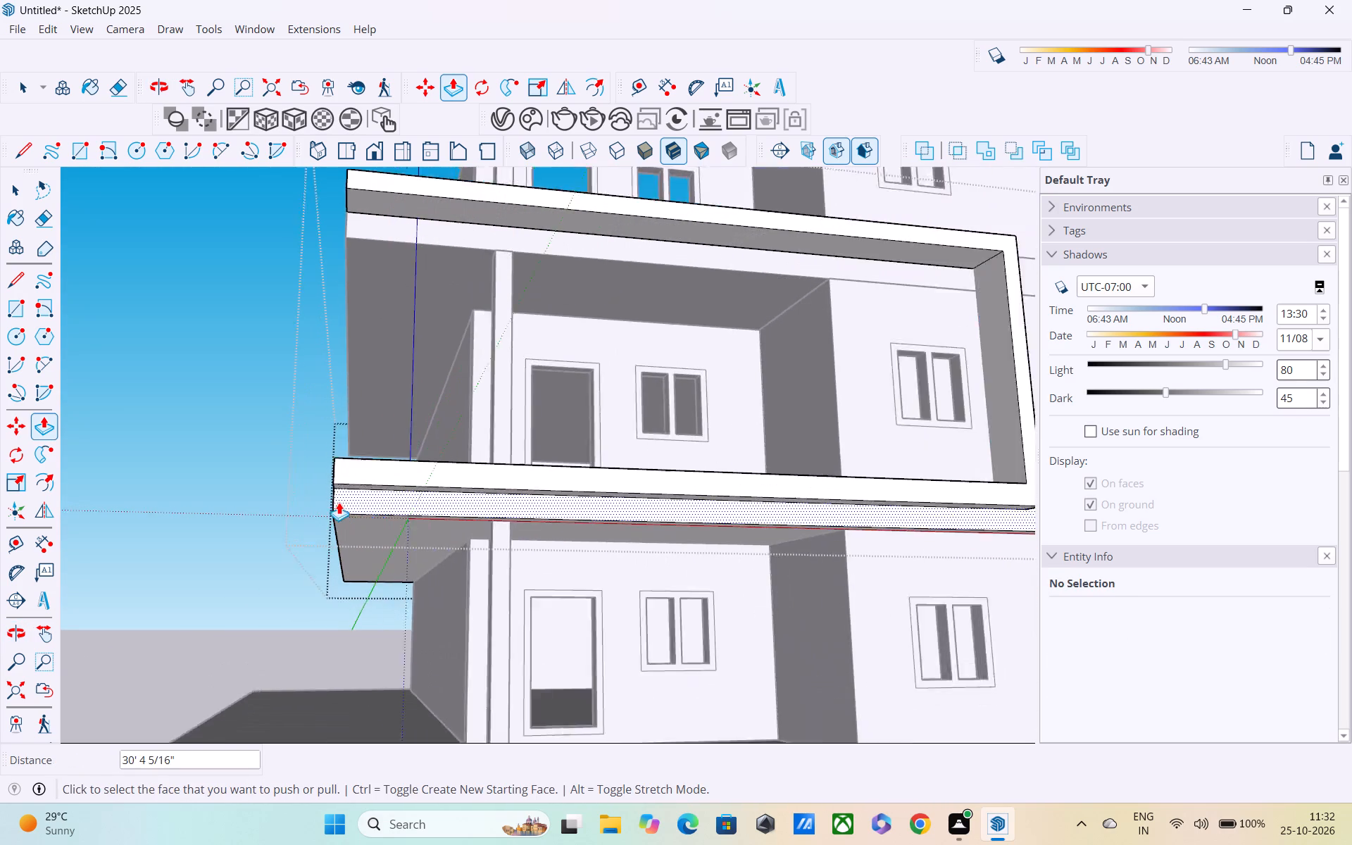
scroll(339, 502, "up", 5)
middle_click_drag(338, 496, 132, 525)
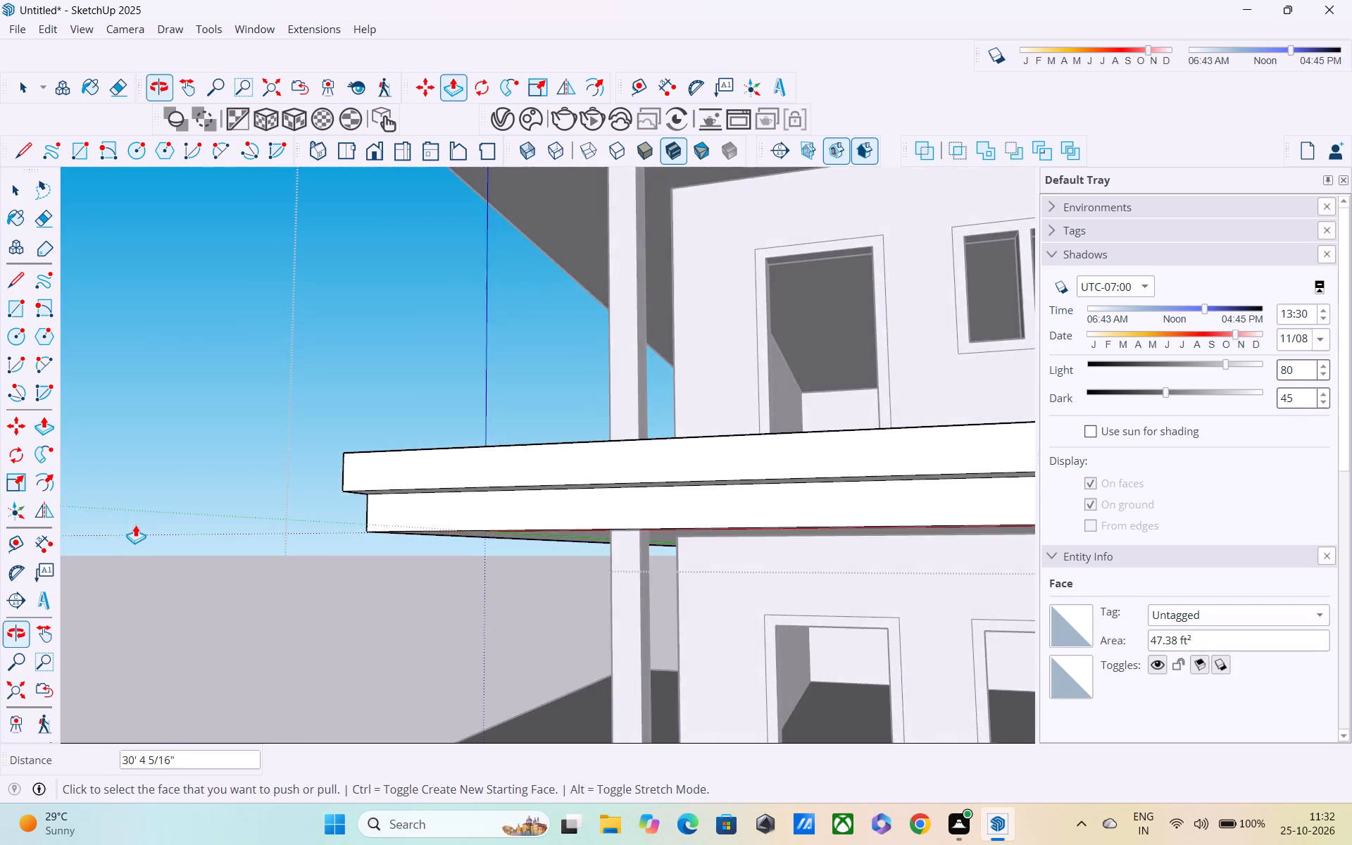
scroll(135, 525, "down", 5)
scroll(492, 522, "up", 6)
middle_click_drag(482, 496, 401, 389)
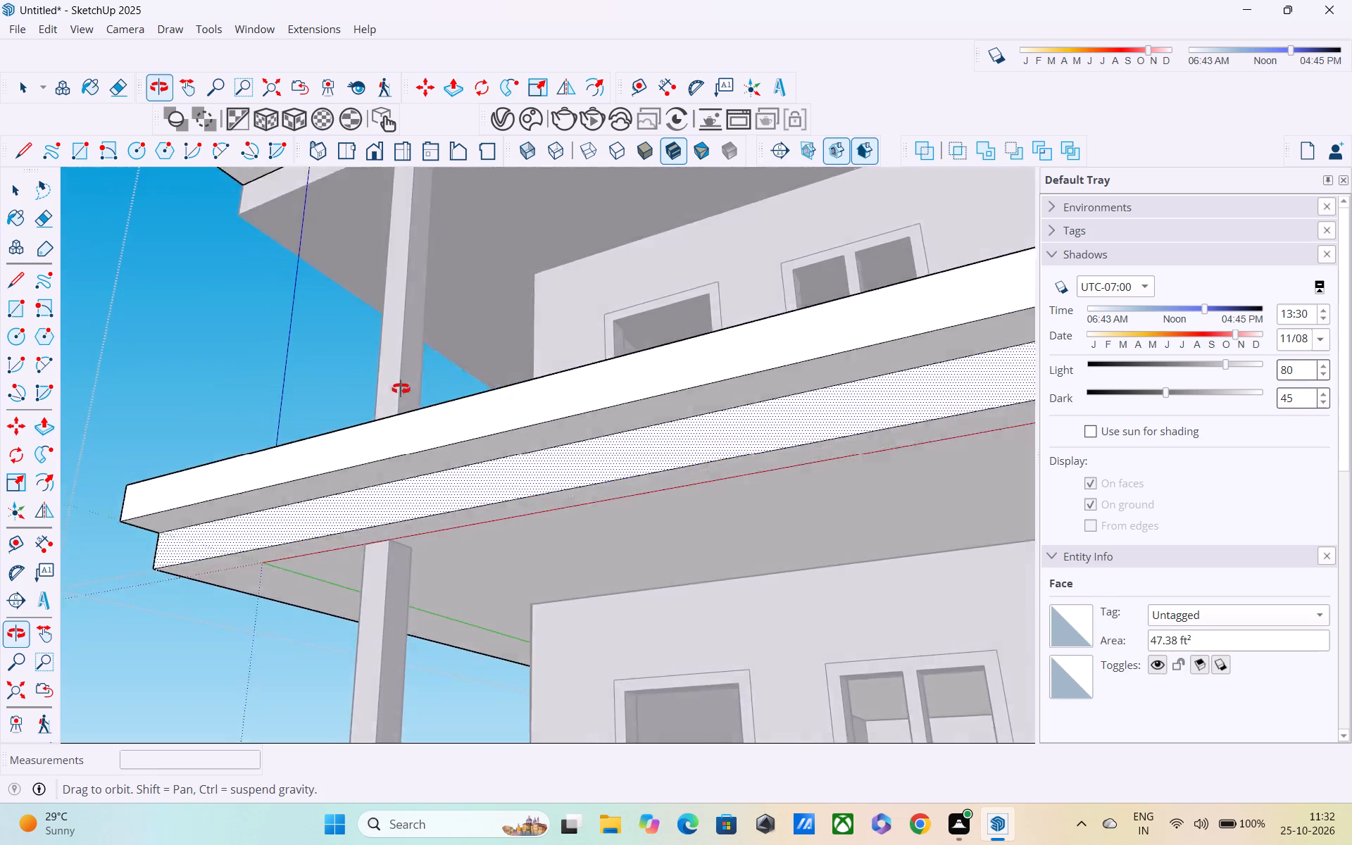
middle_click_drag(401, 389, 223, 451)
scroll(227, 458, "down", 5)
Close editing of the group containing the lower slab and frame.
key("space")
left_click(199, 472)
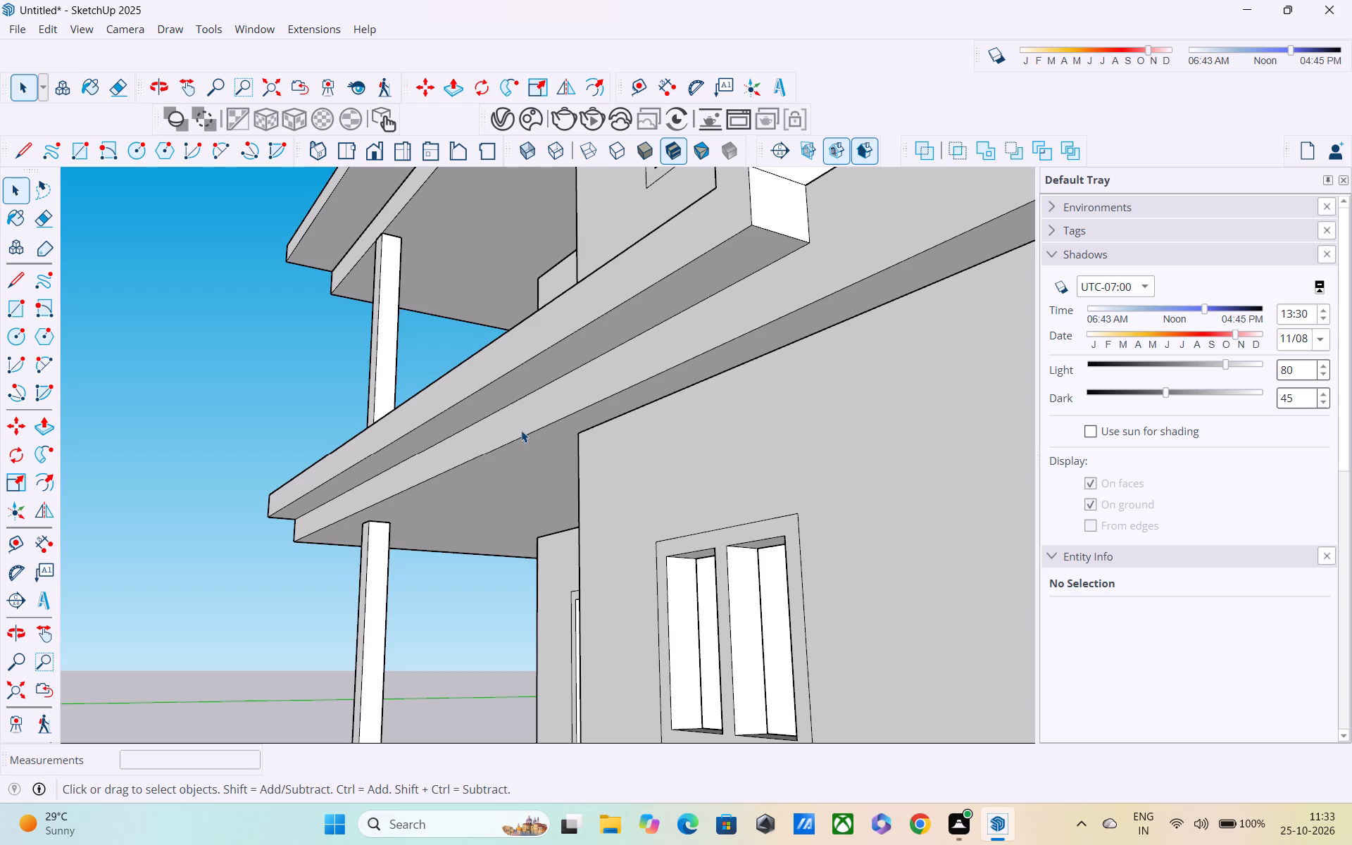
Examine the post's outer side and its lower junction with the projecting slab from below, the side and above.
scroll(521, 430, "down", 5)
middle_click_drag(524, 470, 463, 407)
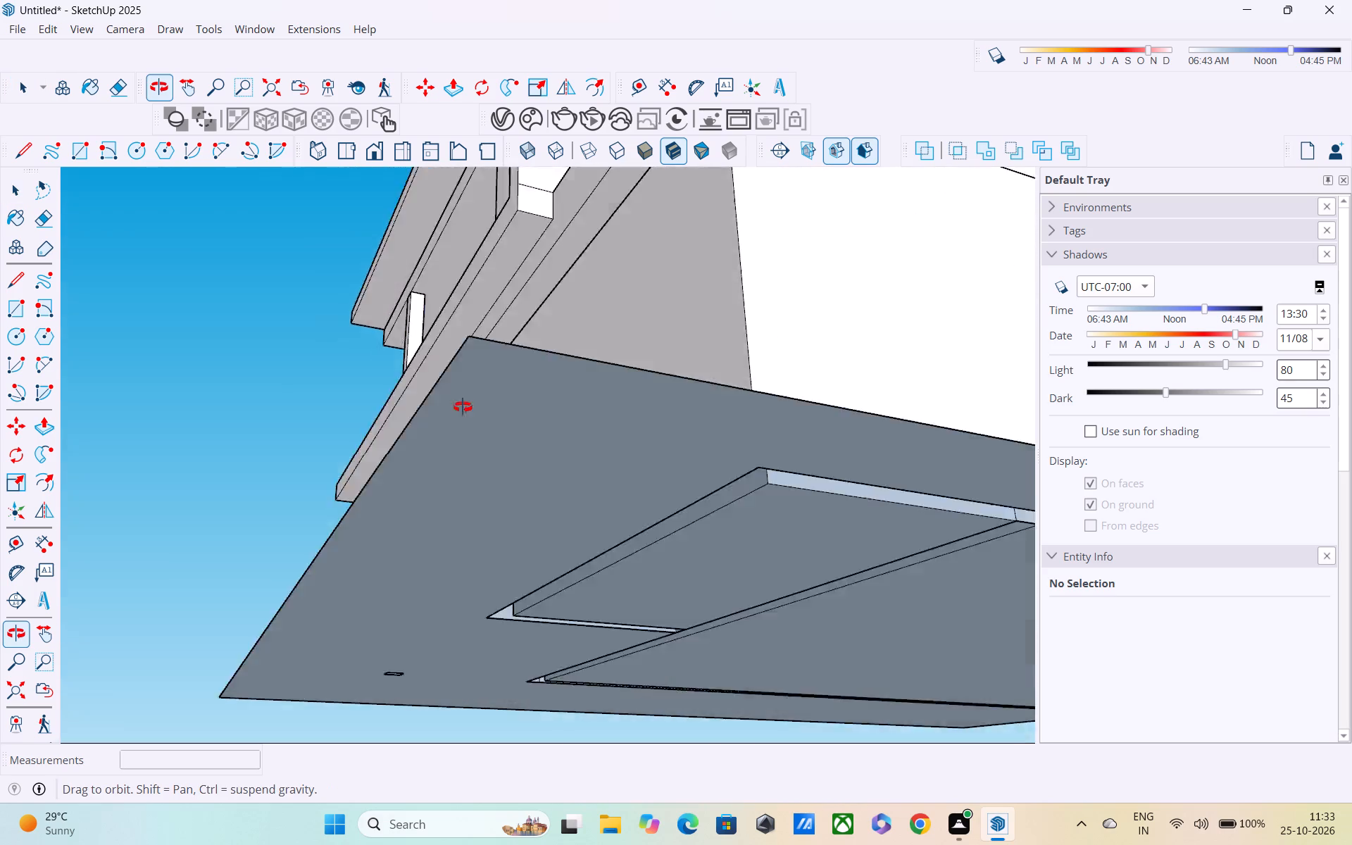
middle_click_drag(463, 407, 423, 457)
scroll(423, 457, "up", 6)
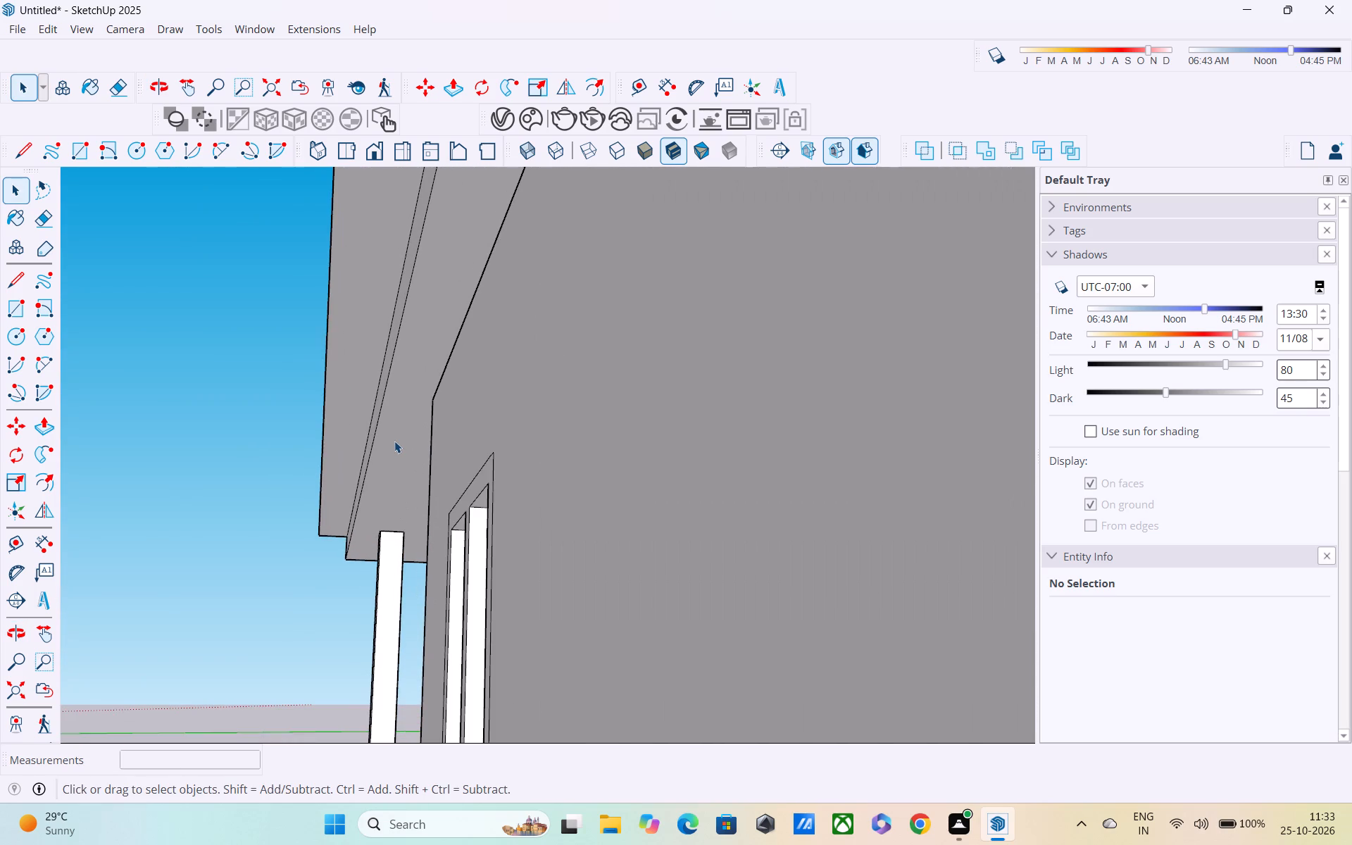
scroll(394, 441, "down", 1)
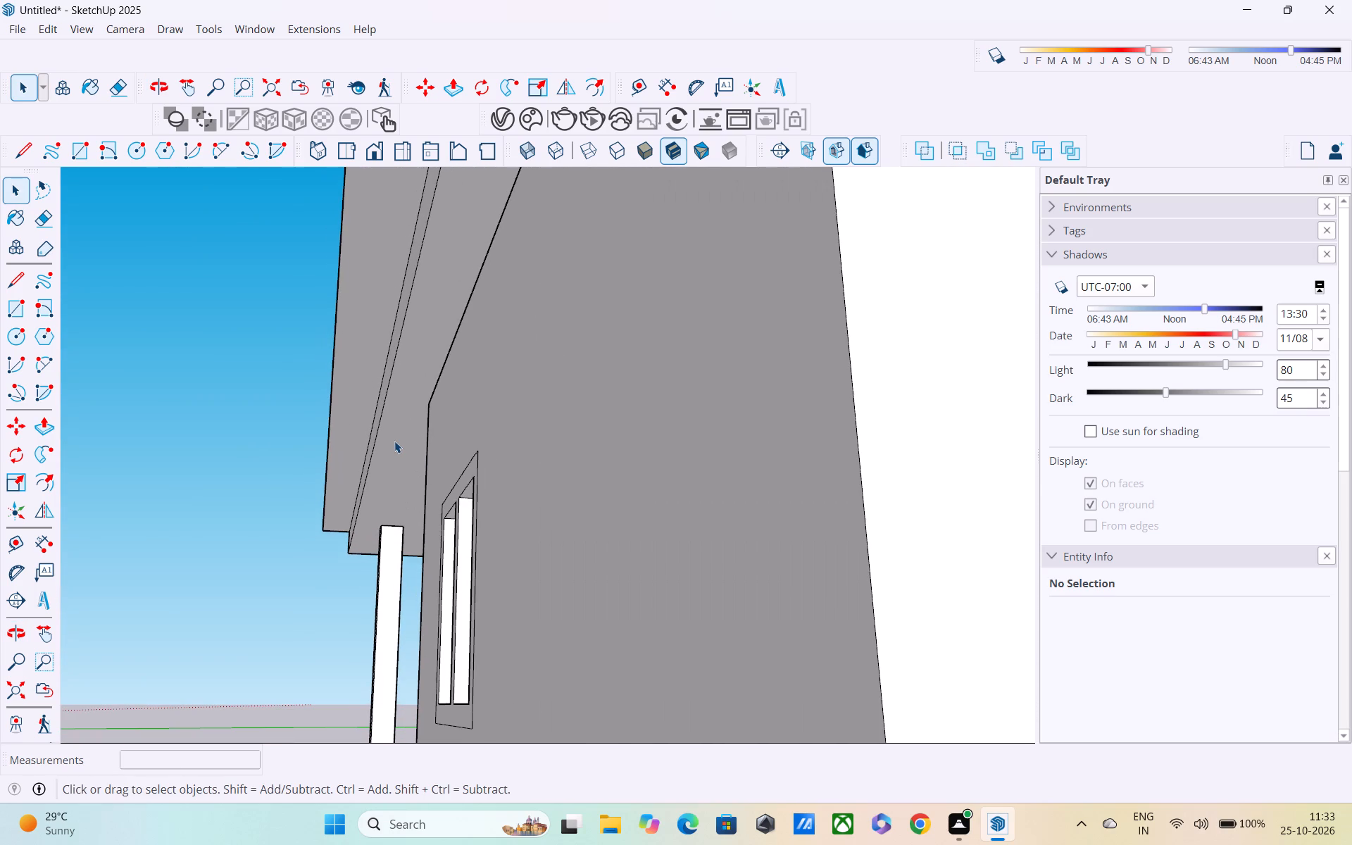
scroll(394, 441, "down", 1)
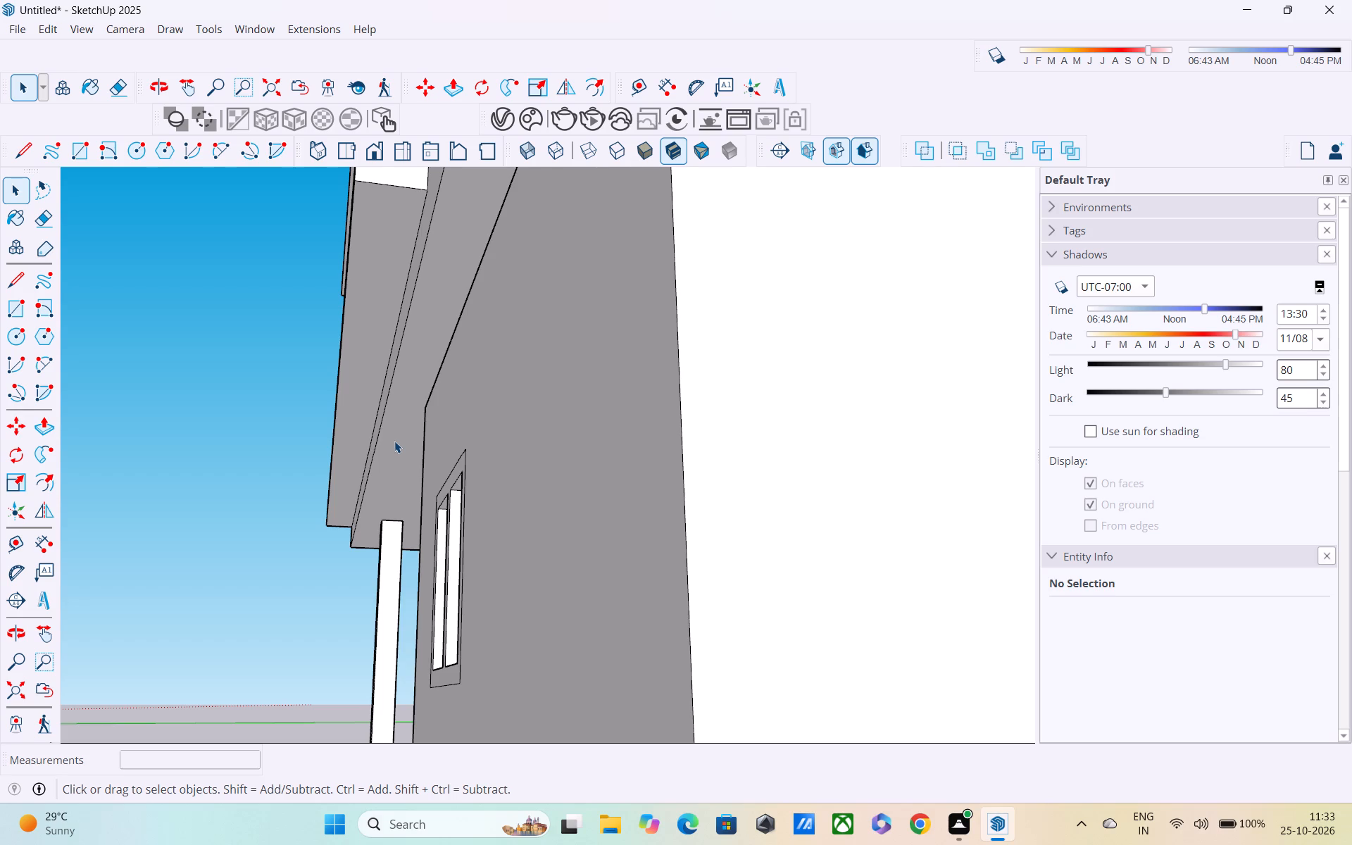
scroll(394, 441, "down", 2)
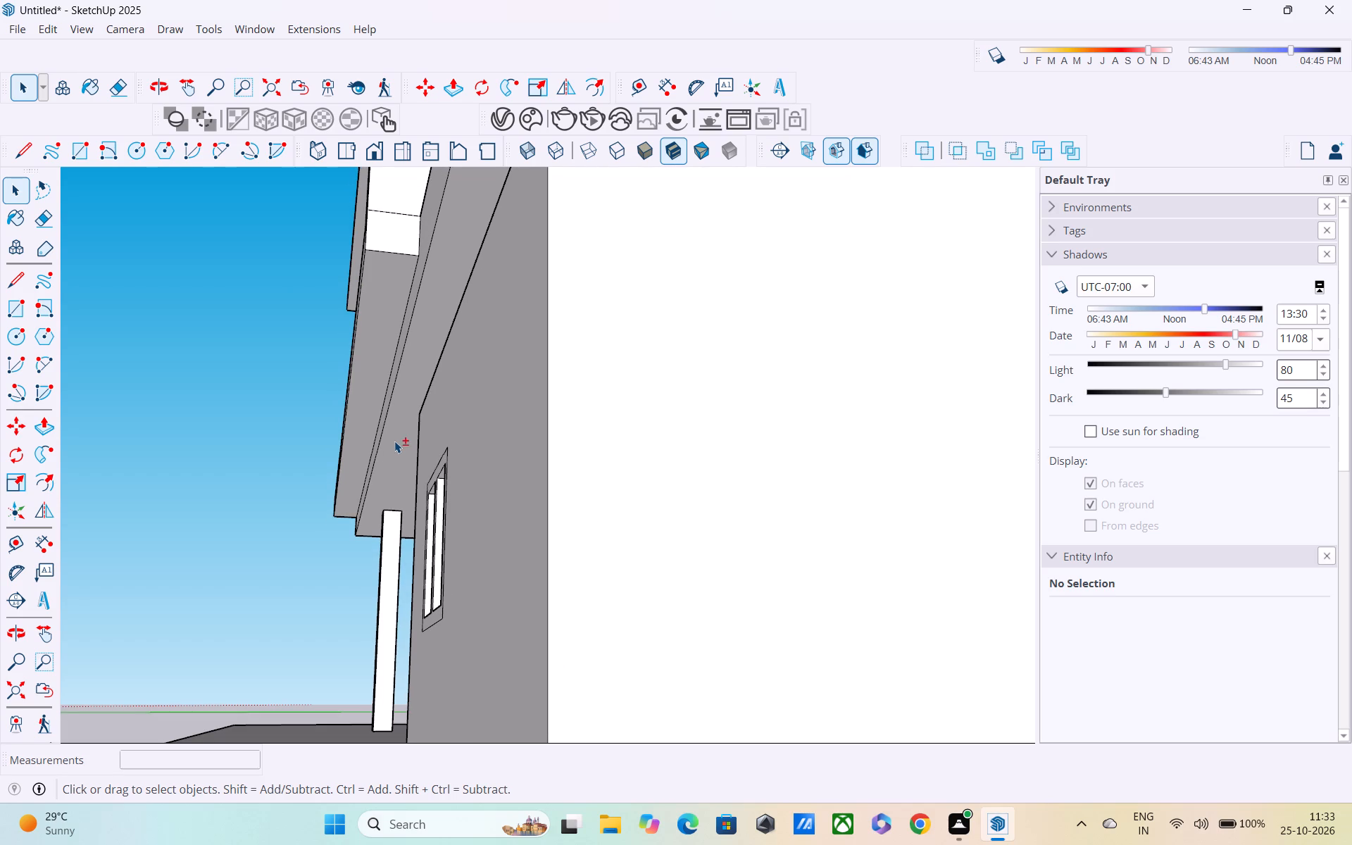
scroll(378, 490, "down", 4)
middle_click_drag(380, 489, 556, 827)
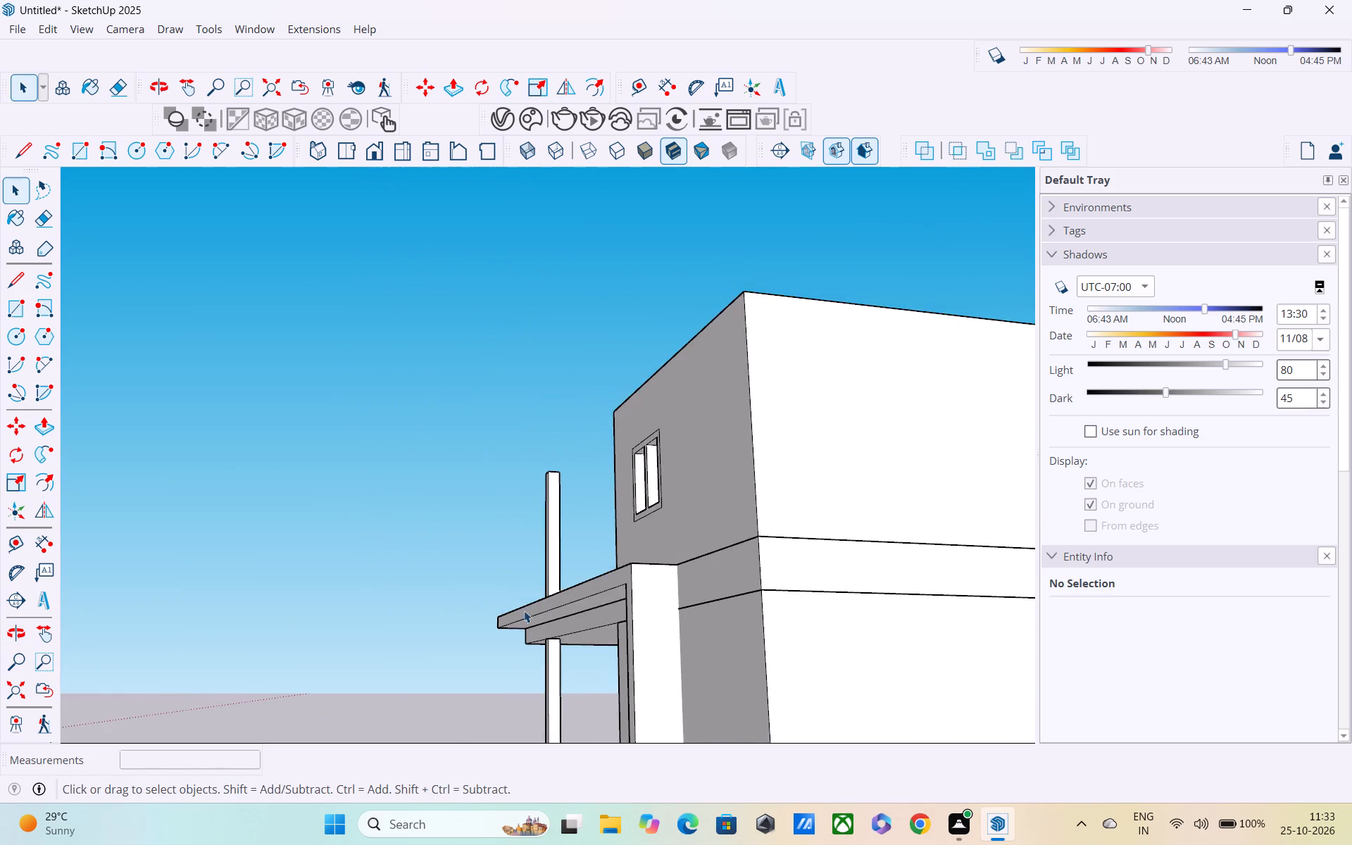
scroll(524, 611, "down", 2)
middle_click_drag(577, 609, 576, 513)
scroll(599, 551, "down", 3)
middle_click_drag(651, 668, 687, 683)
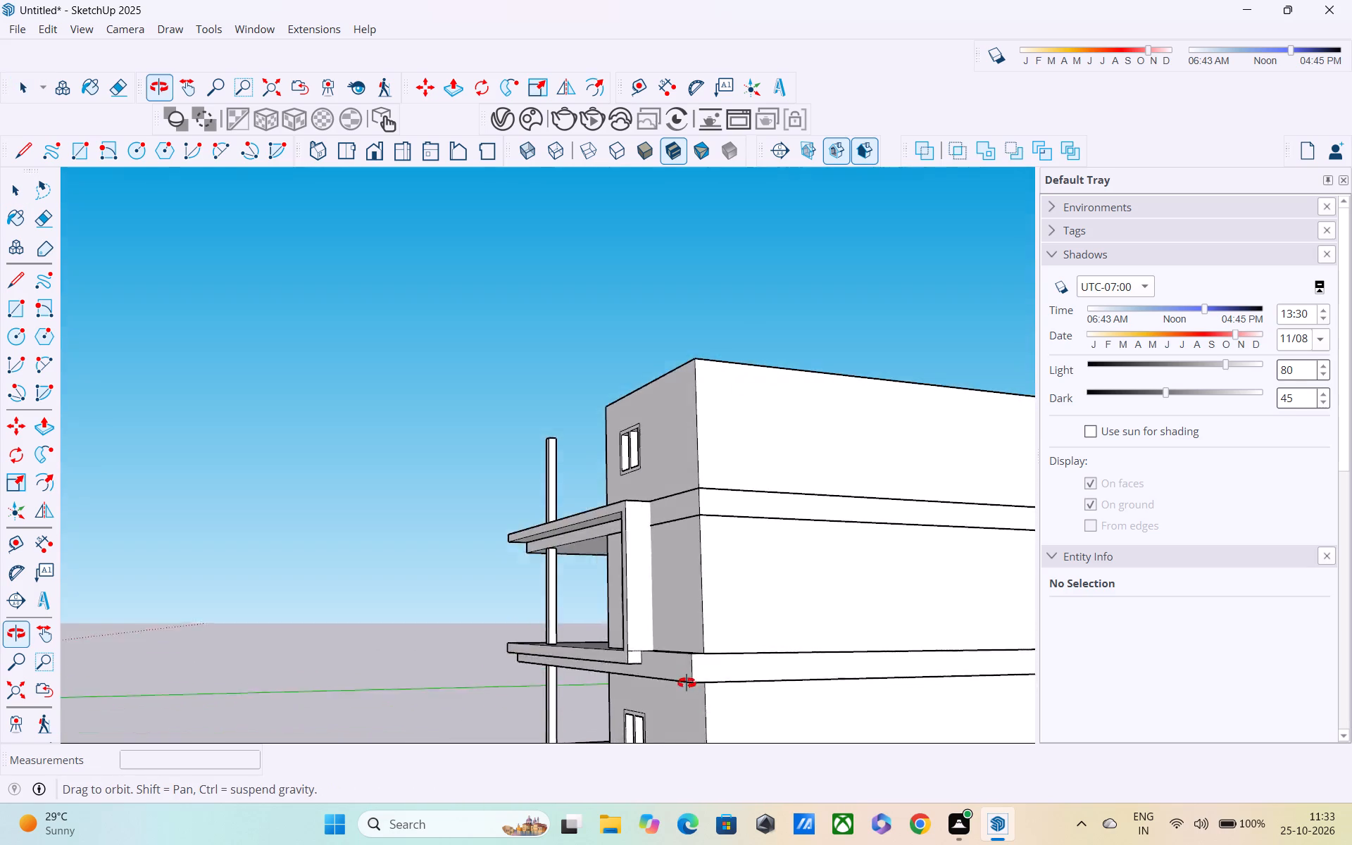
middle_click_drag(687, 683, 683, 649)
scroll(687, 681, "up", 2)
scroll(664, 576, "up", 3)
scroll(669, 694, "up", 2)
middle_click_drag(663, 667, 660, 578, "shift")
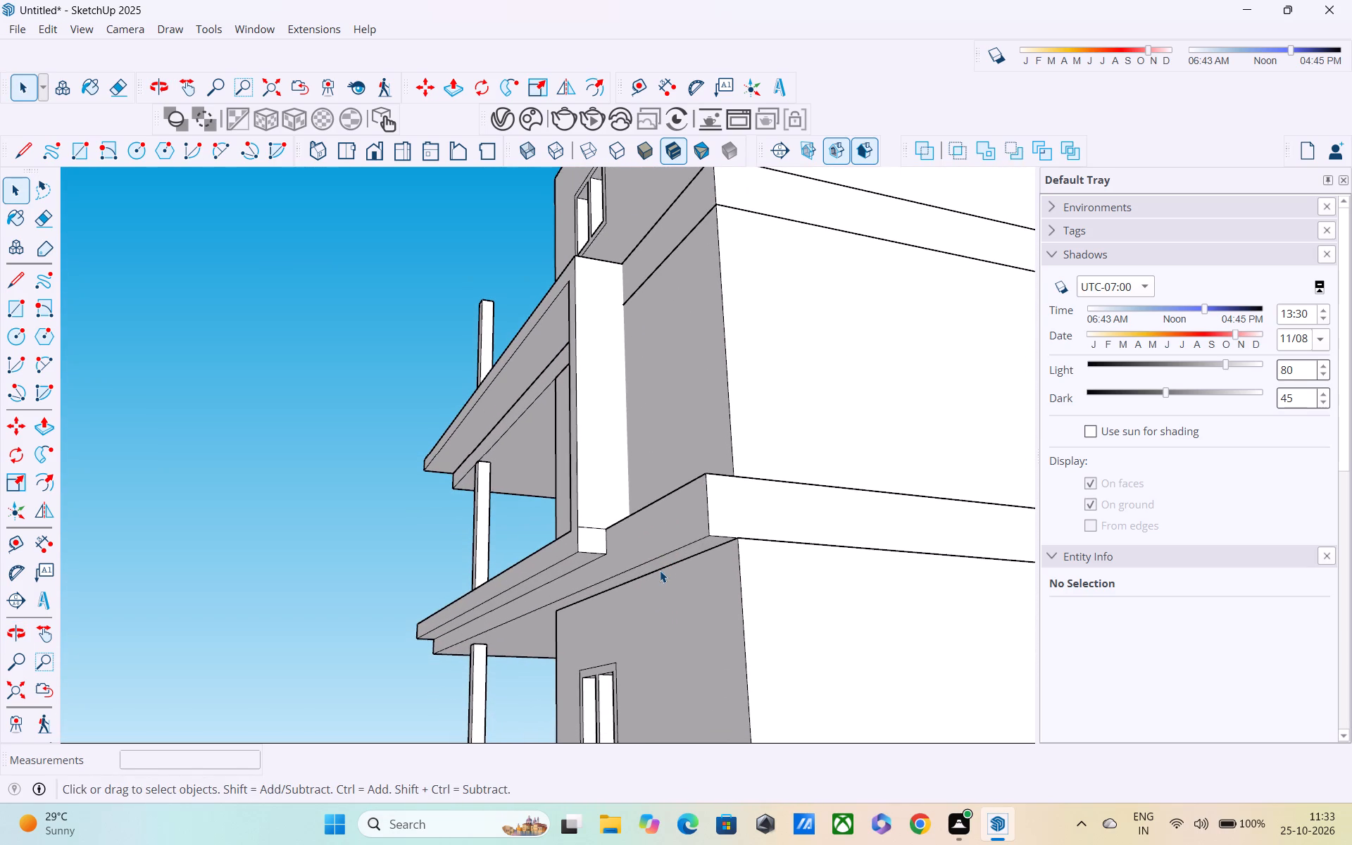
middle_click_drag(660, 570, 646, 535)
scroll(625, 535, "up", 1)
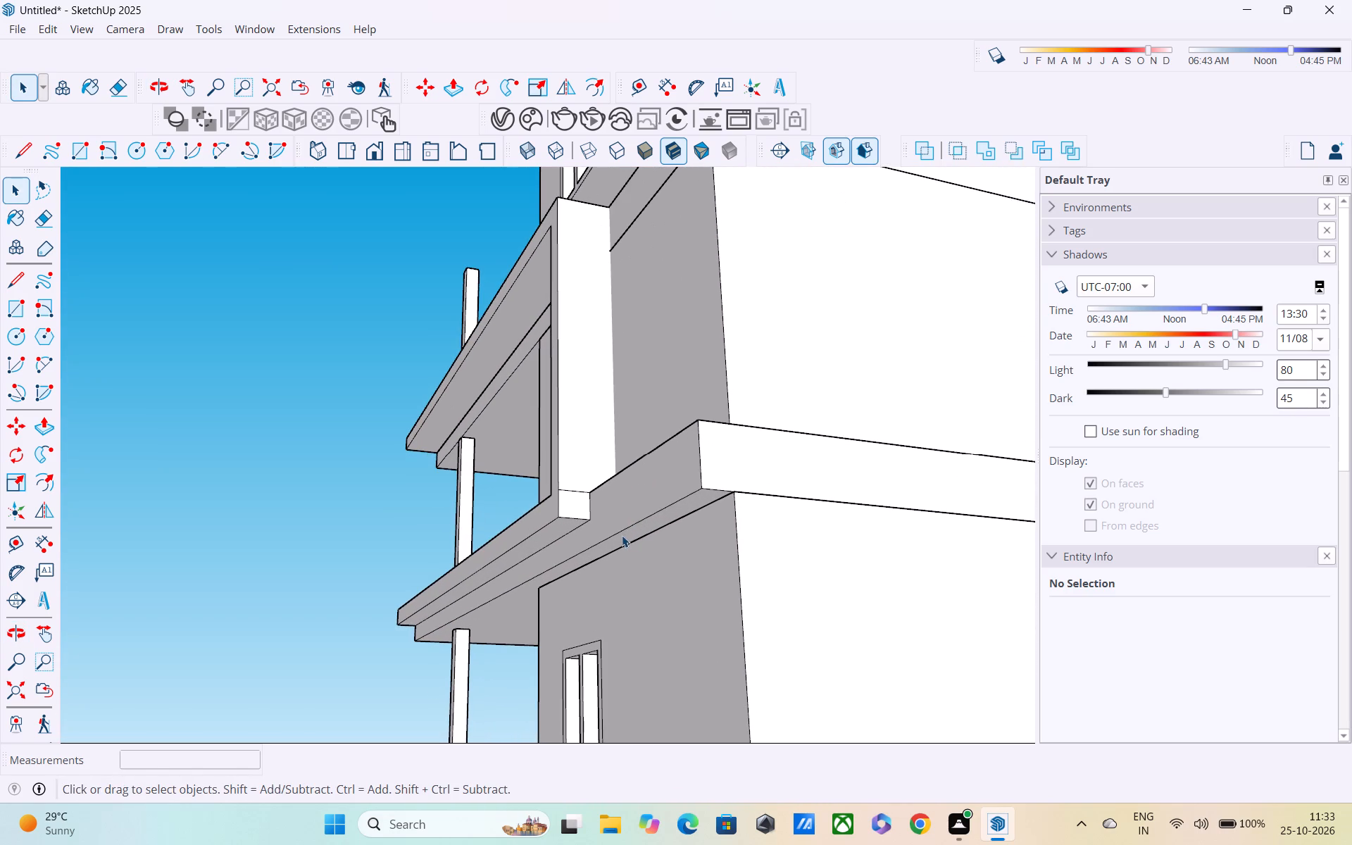
middle_click_drag(639, 503, 614, 706)
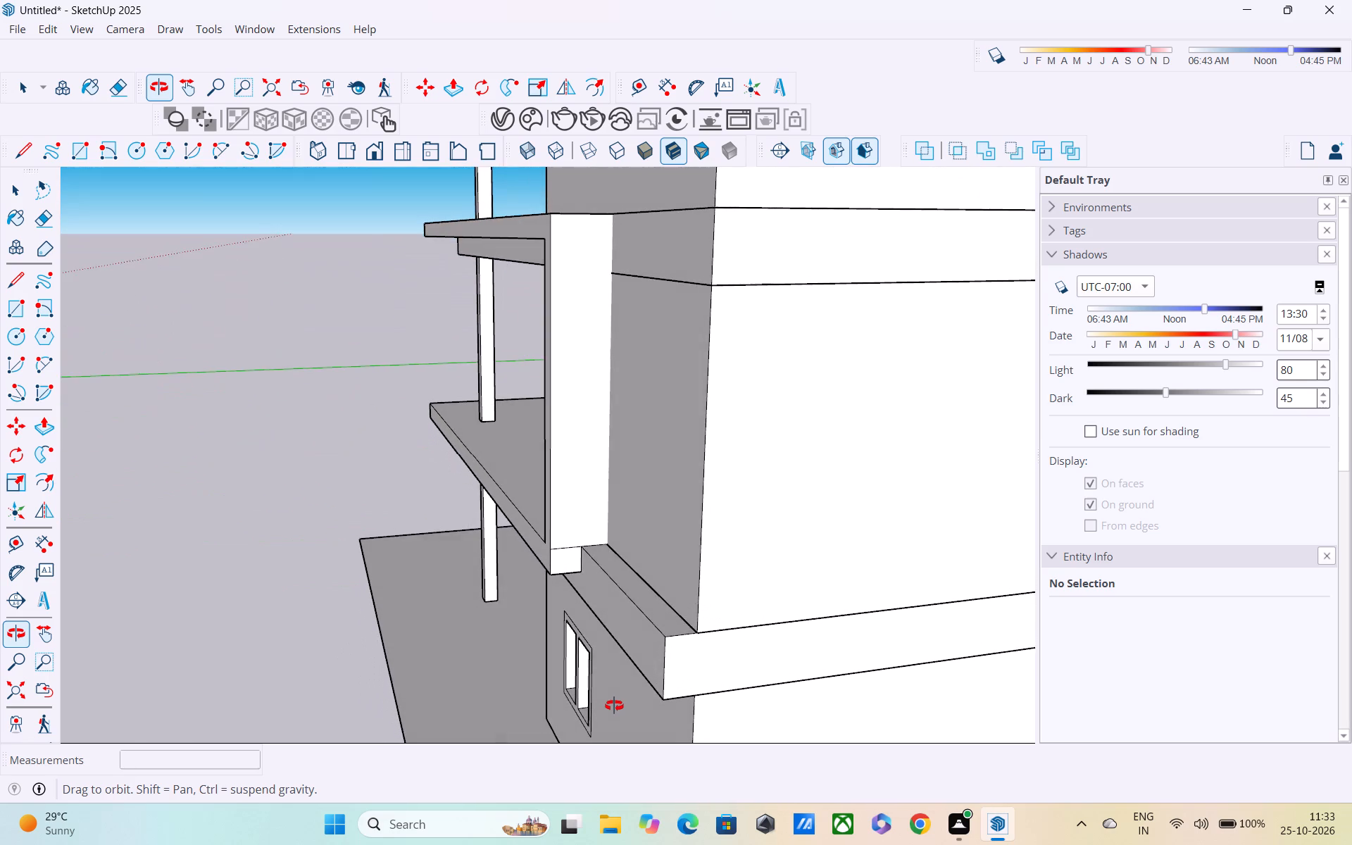
middle_click_drag(614, 706, 639, 644)
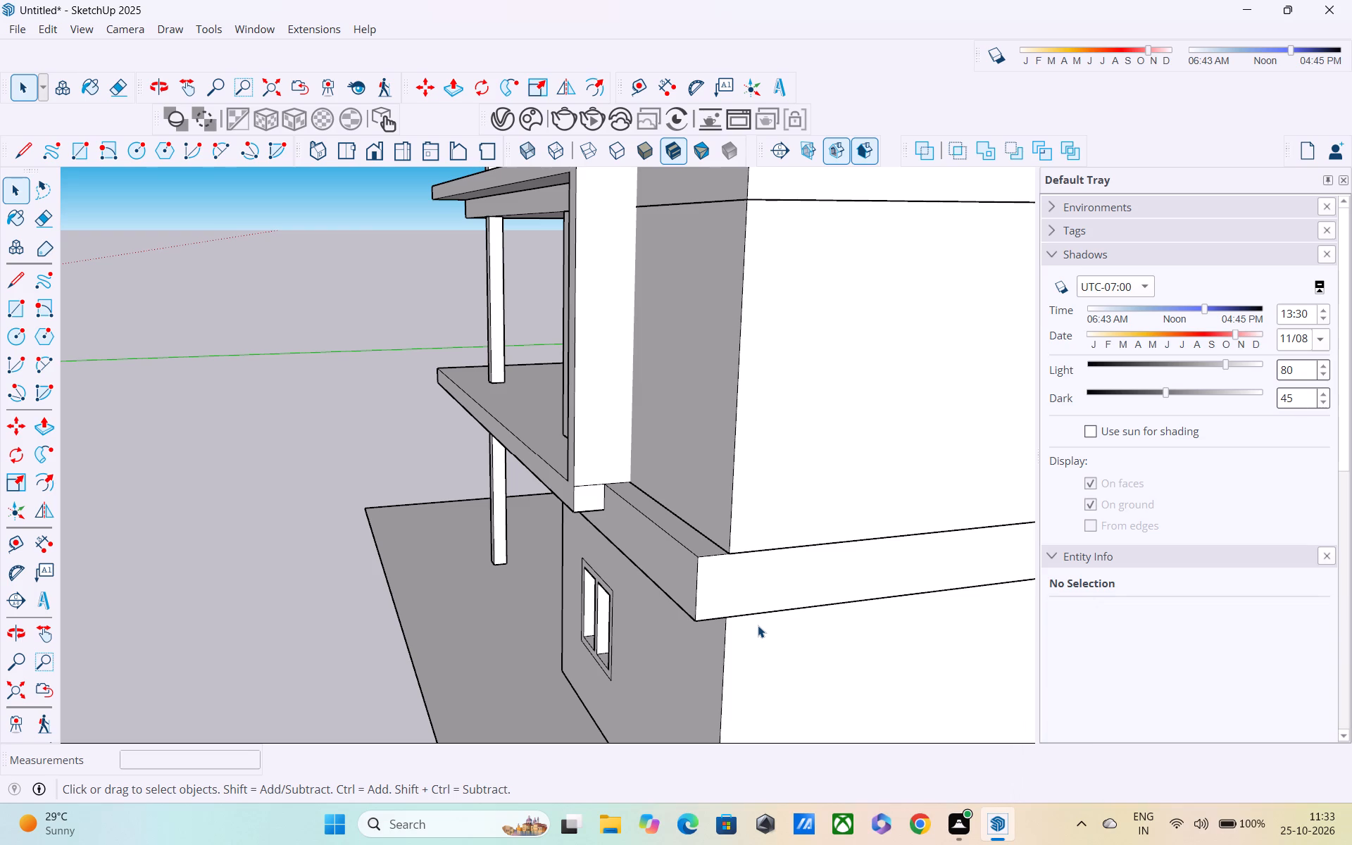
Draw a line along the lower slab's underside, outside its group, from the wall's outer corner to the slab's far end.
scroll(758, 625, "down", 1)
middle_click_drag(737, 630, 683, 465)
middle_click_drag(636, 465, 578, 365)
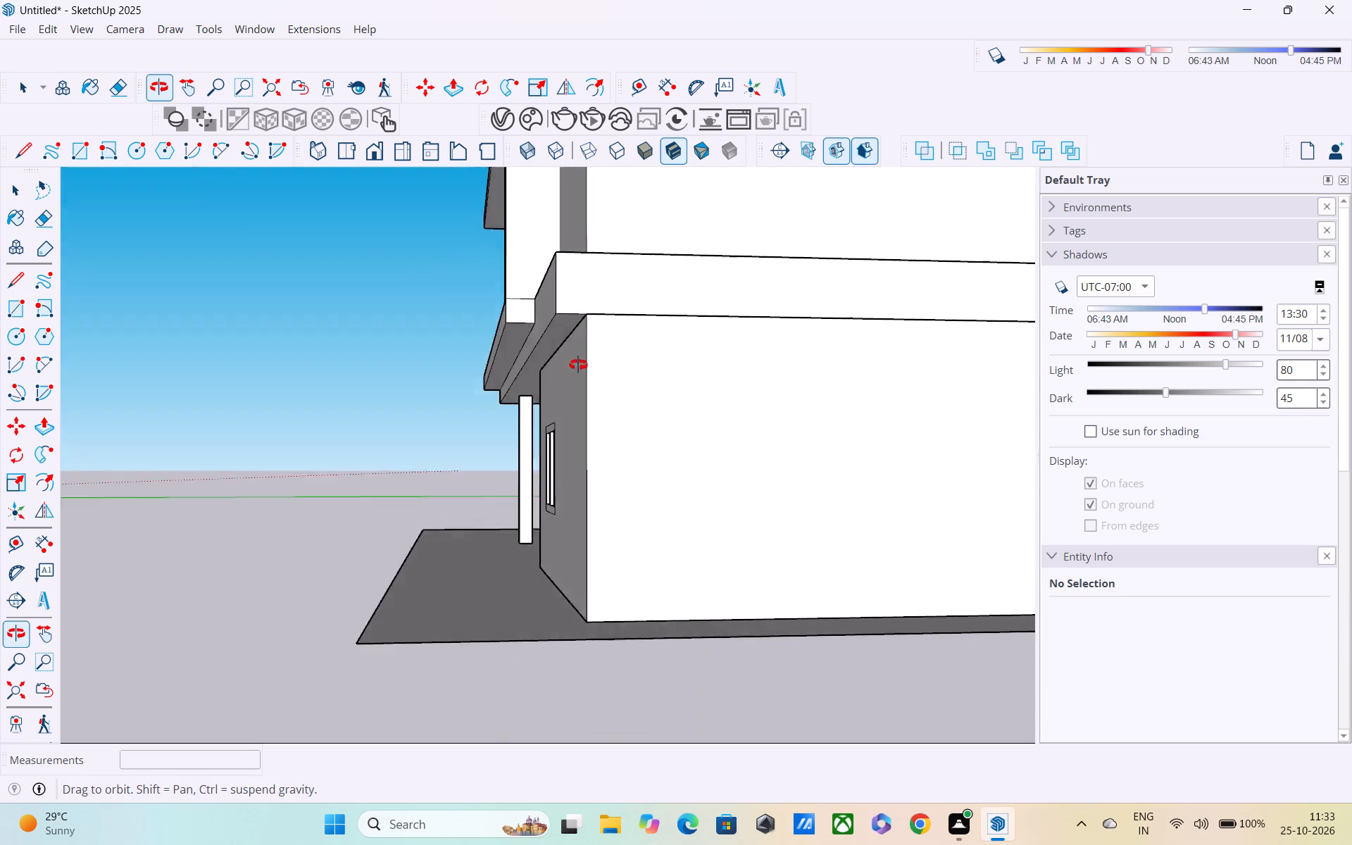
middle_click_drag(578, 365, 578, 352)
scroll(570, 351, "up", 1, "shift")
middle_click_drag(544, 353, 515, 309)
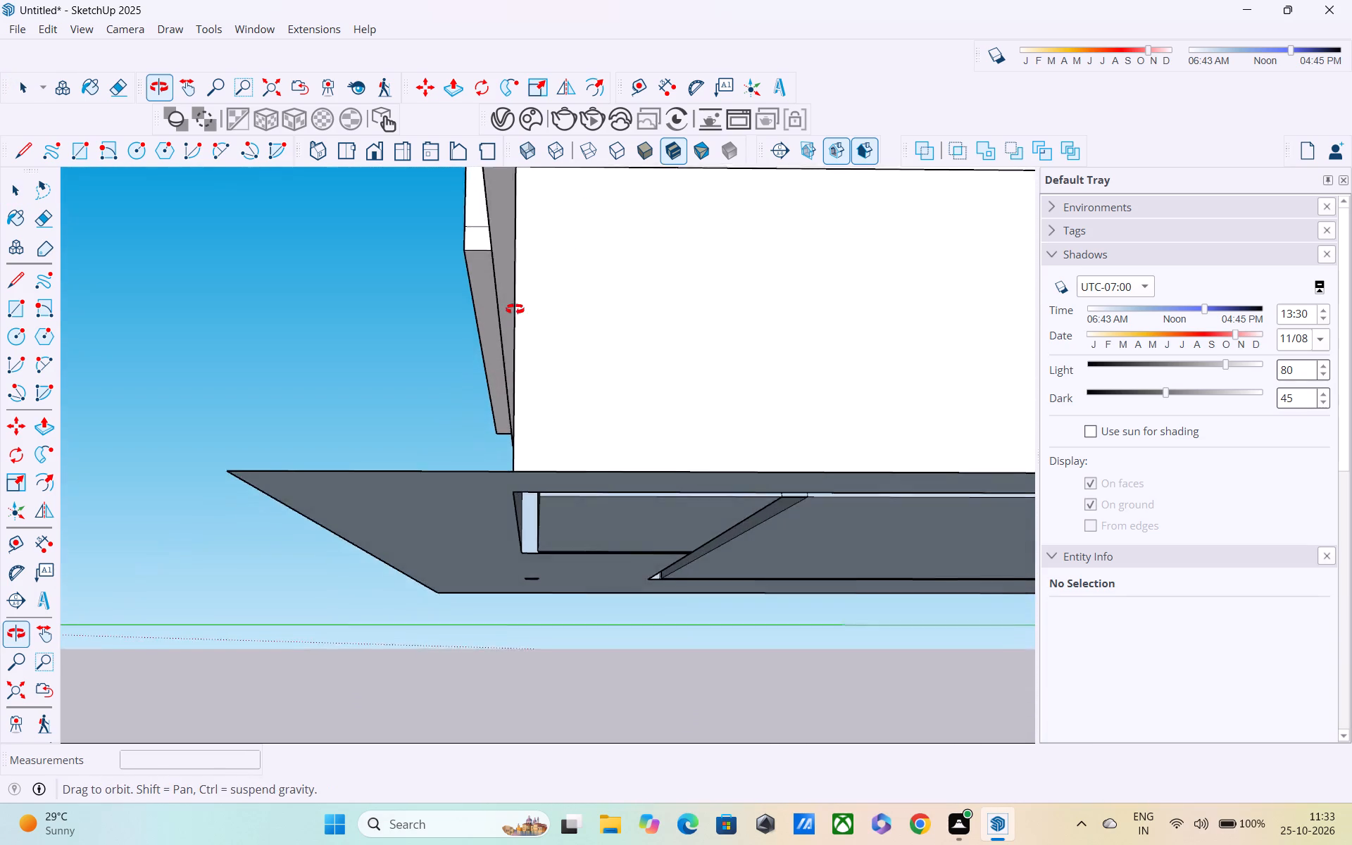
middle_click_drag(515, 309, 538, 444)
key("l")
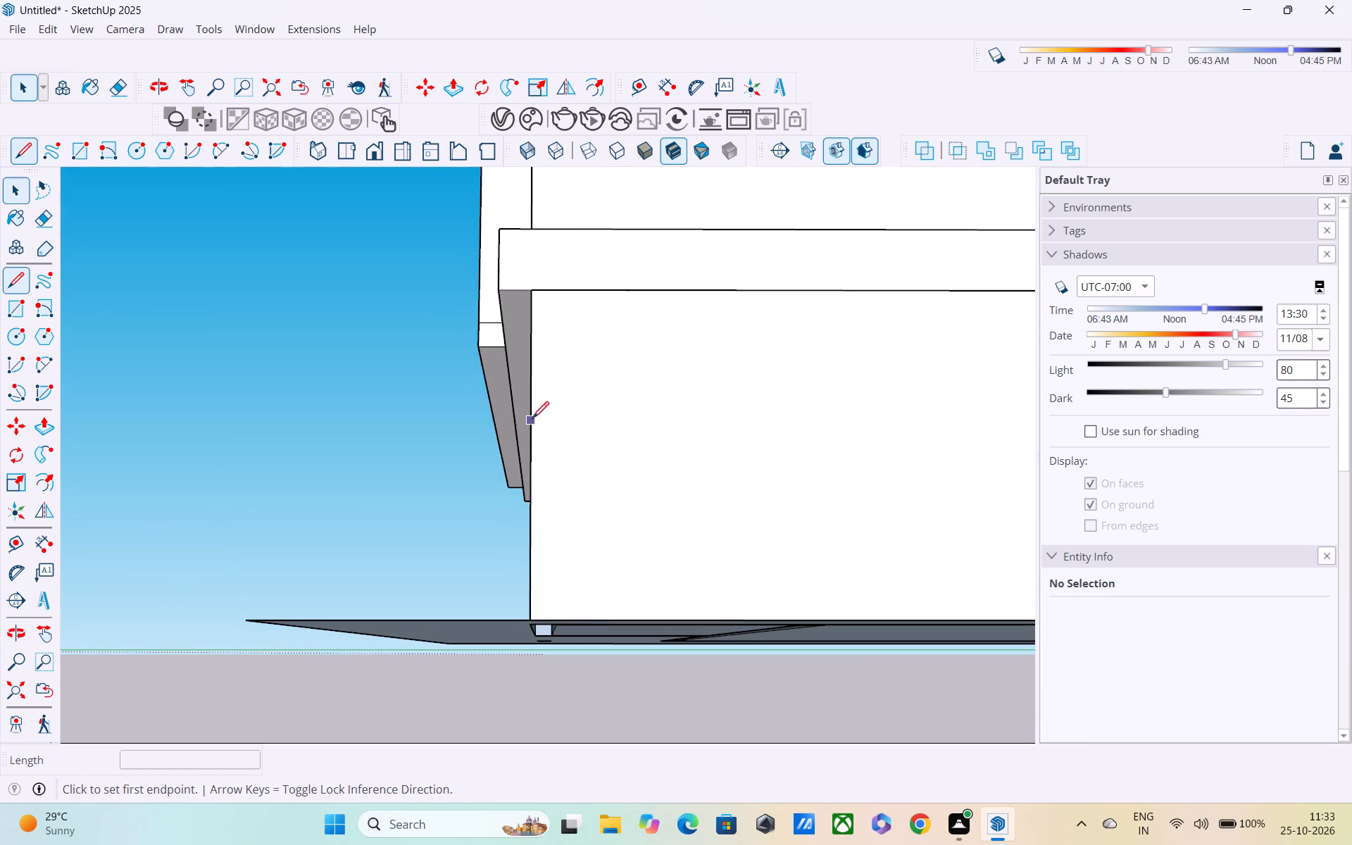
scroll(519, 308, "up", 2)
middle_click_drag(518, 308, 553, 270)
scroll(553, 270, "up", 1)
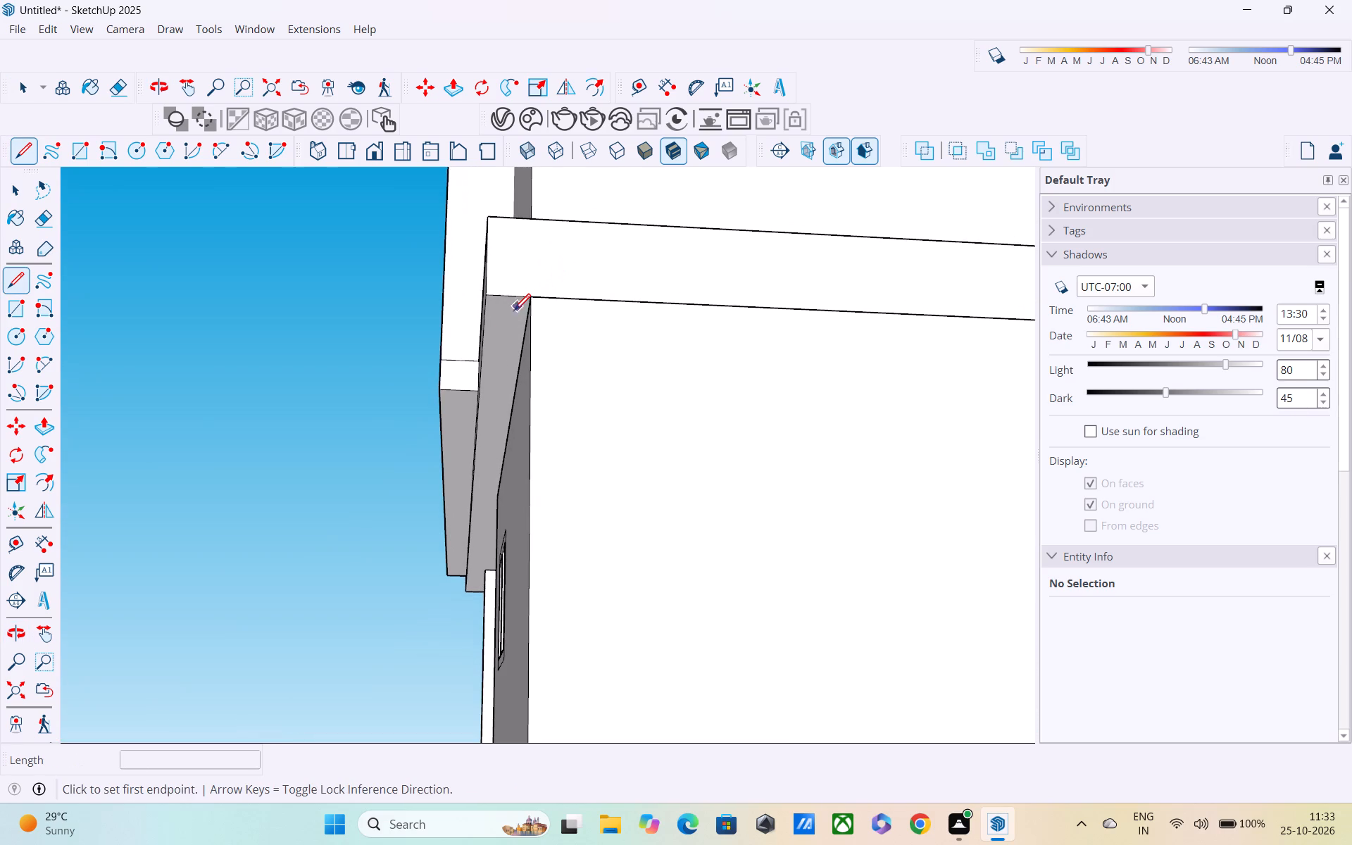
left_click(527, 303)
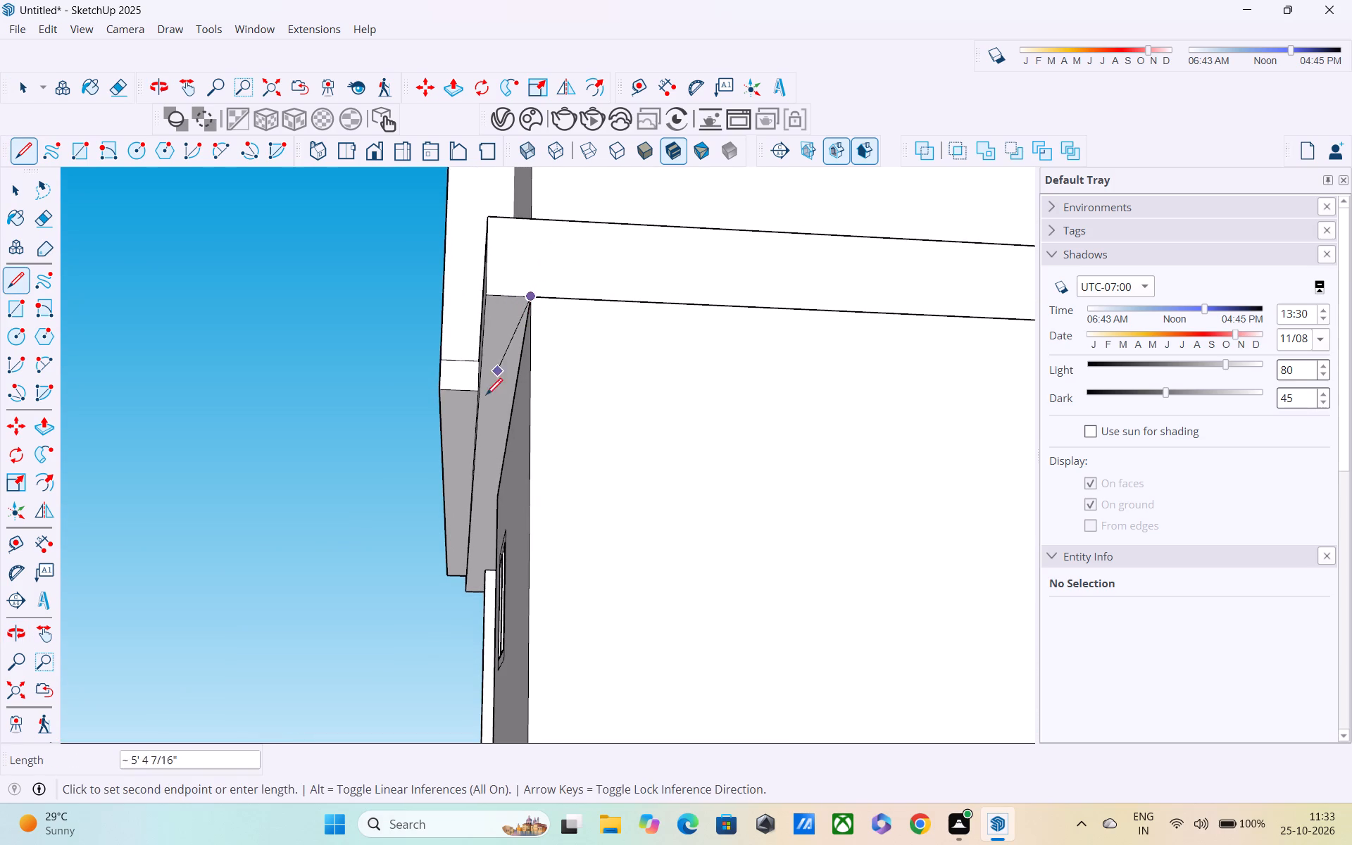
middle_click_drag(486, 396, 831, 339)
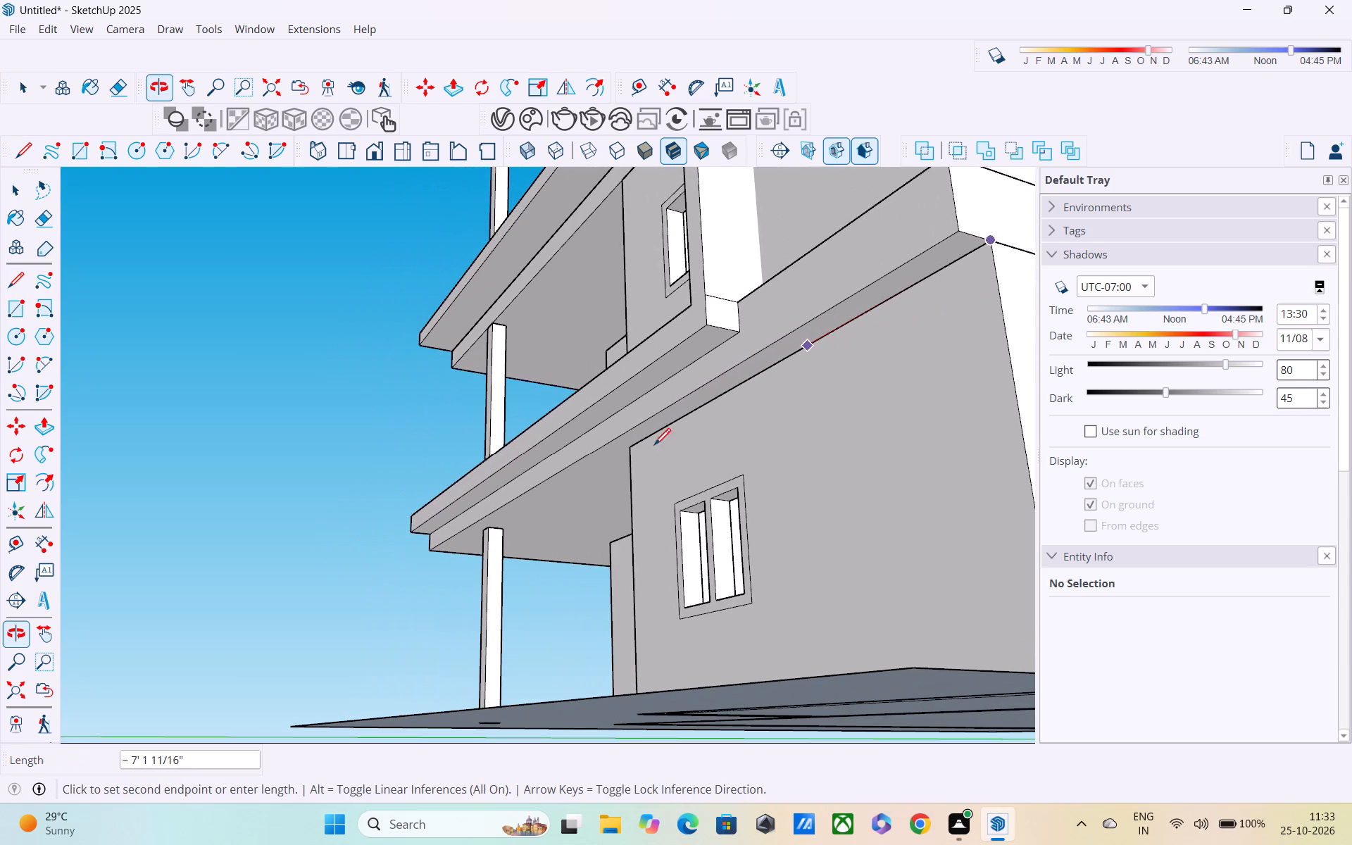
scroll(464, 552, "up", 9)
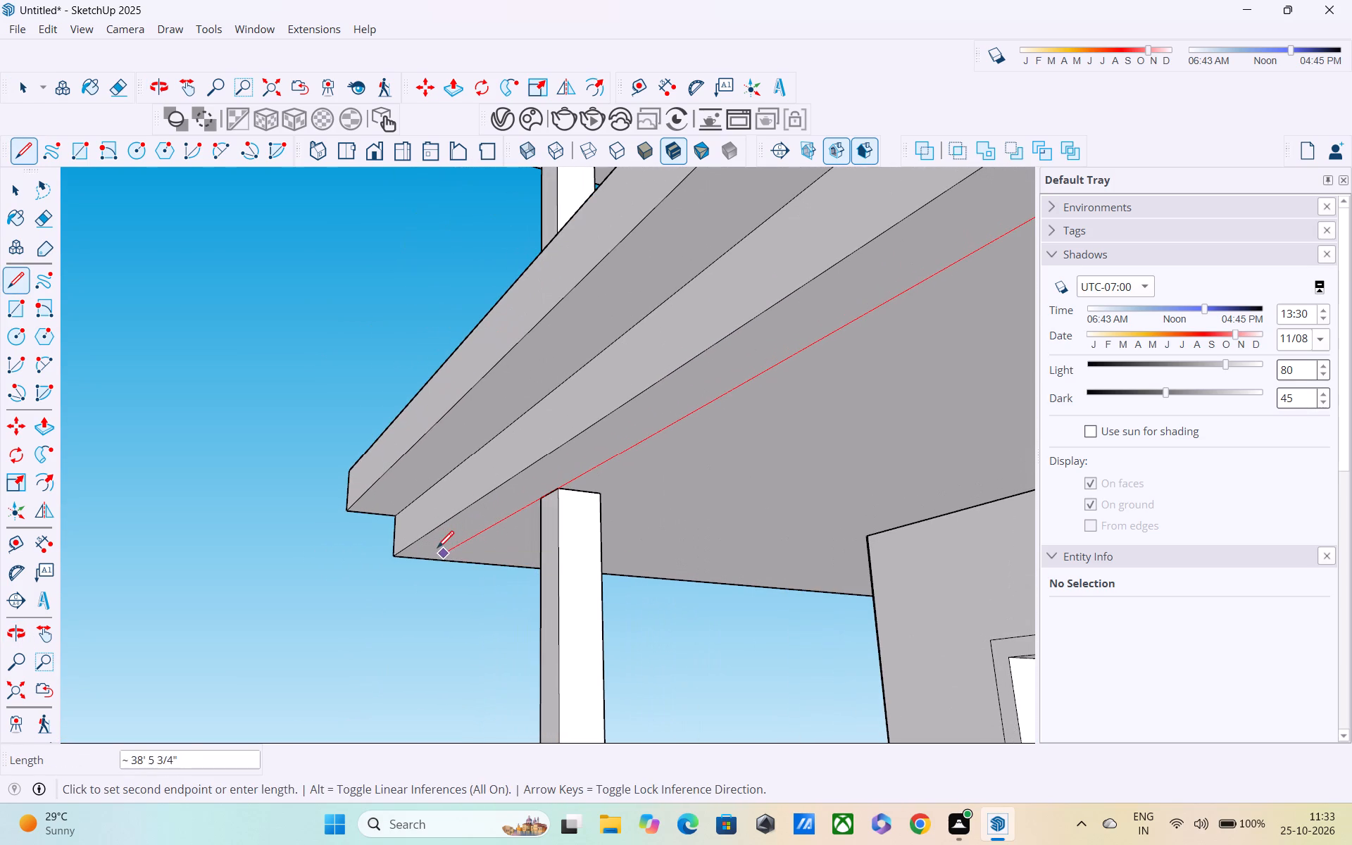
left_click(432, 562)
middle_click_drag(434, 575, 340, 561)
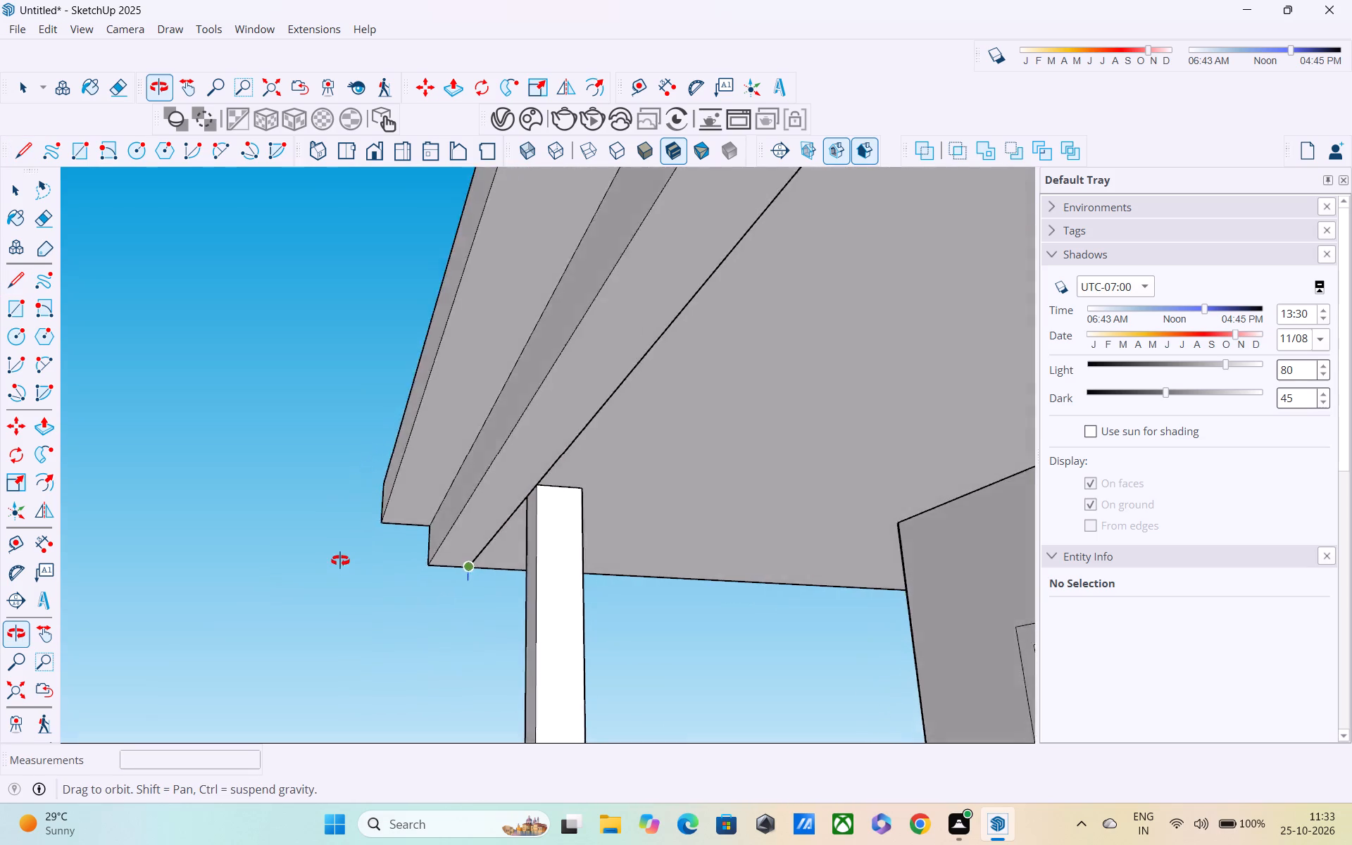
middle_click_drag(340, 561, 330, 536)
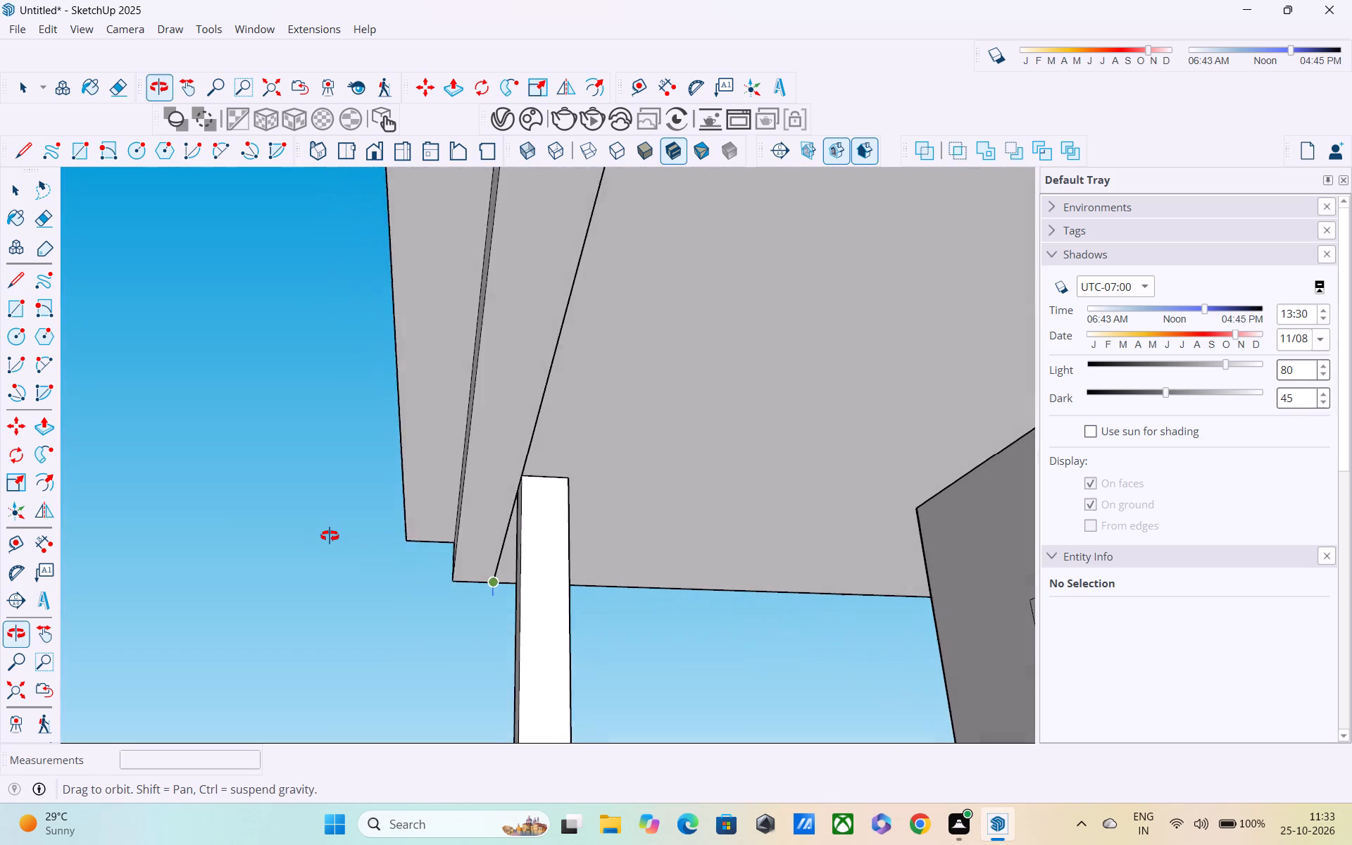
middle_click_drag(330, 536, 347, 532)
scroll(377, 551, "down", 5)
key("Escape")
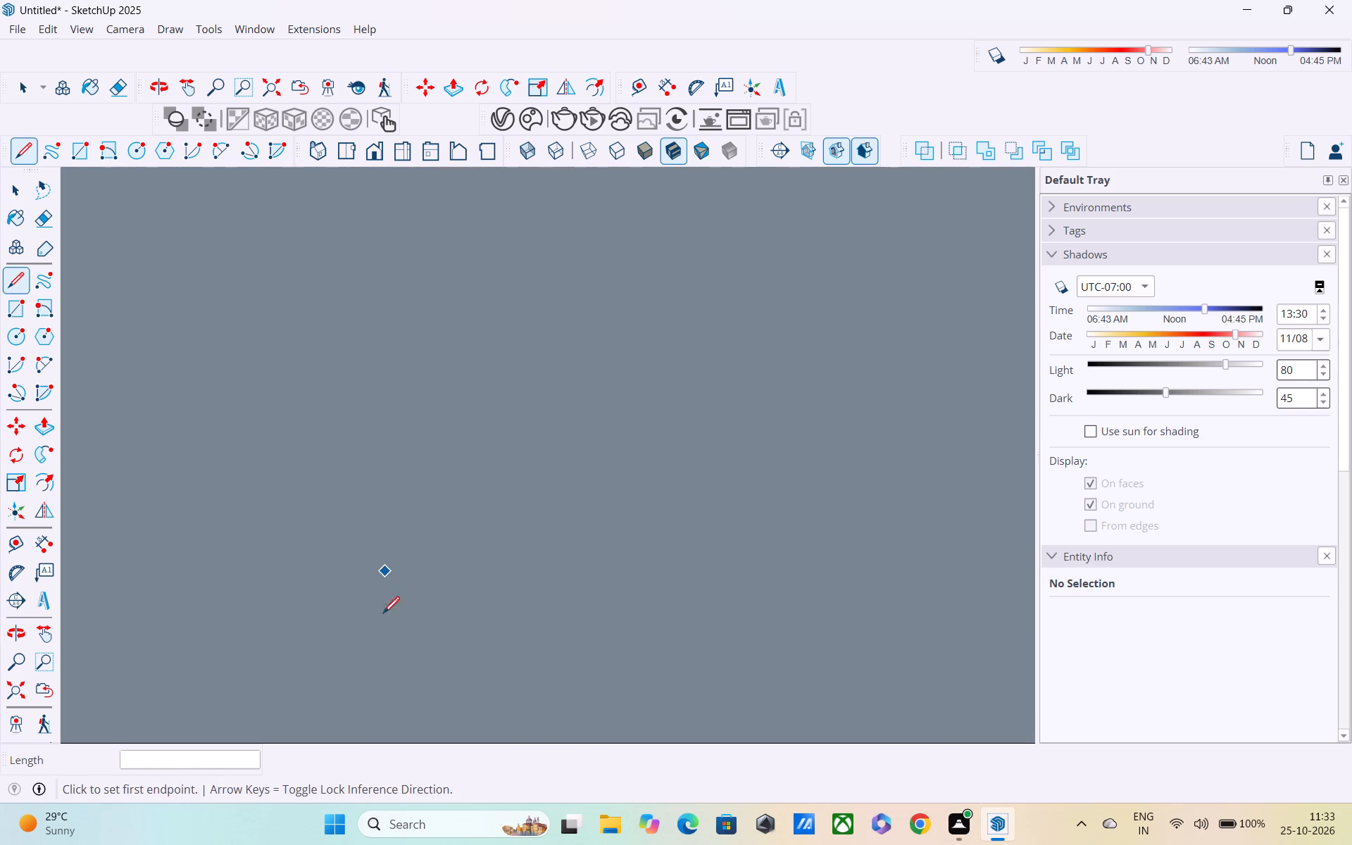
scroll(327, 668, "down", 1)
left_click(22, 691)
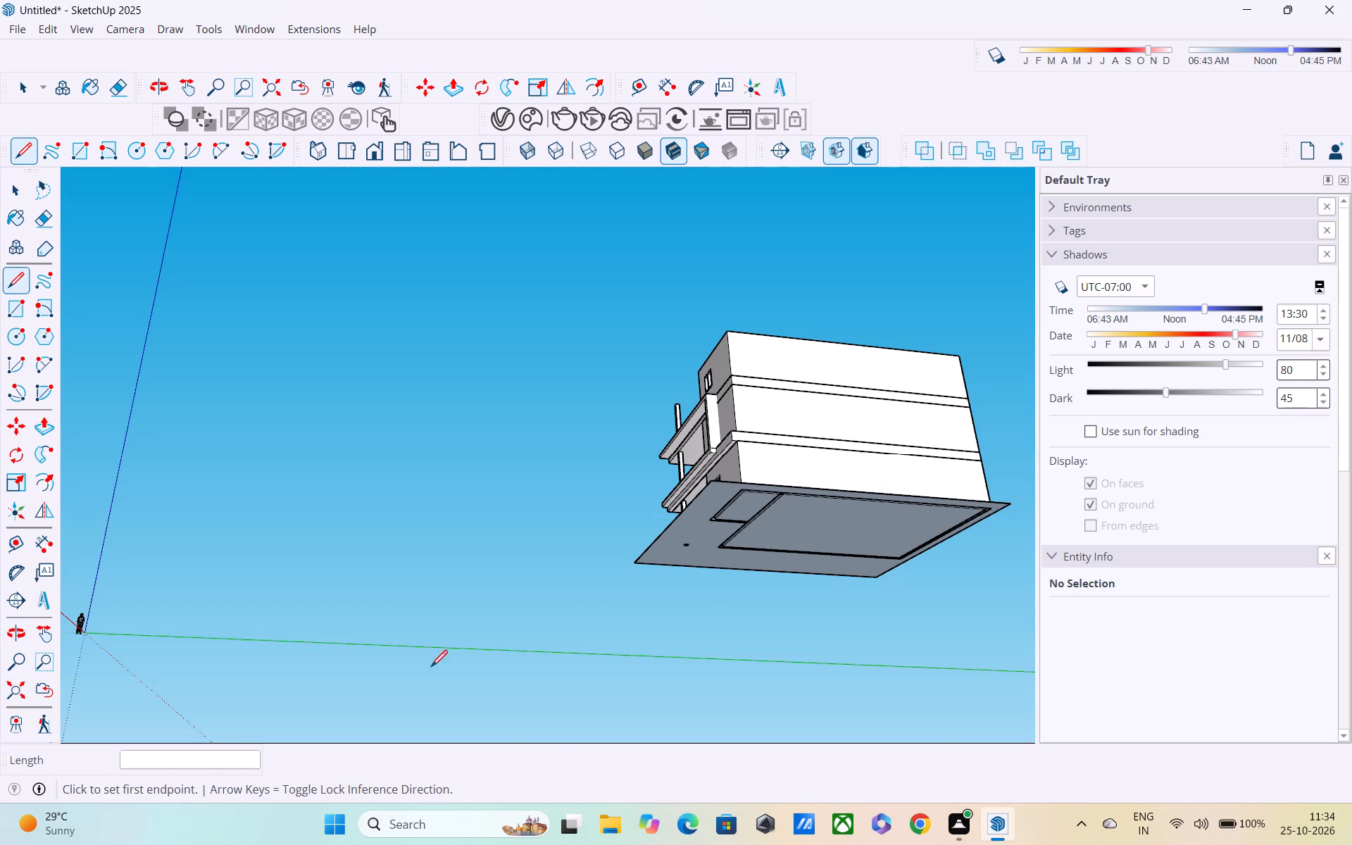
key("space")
Open the group containing the lower slab and frame for editing.
middle_click_drag(661, 555, 604, 606)
scroll(691, 410, "up", 5)
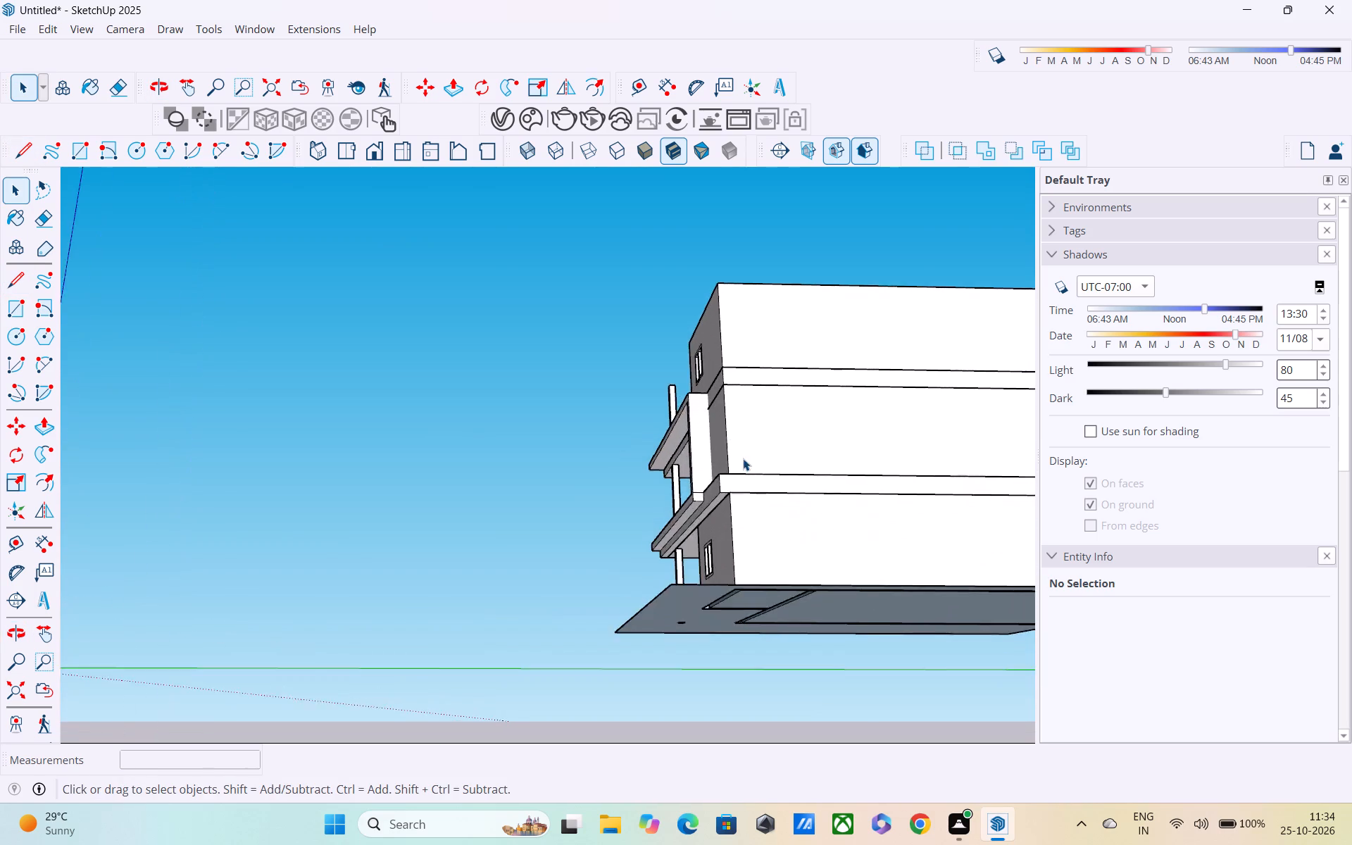
scroll(743, 458, "up", 3)
scroll(743, 458, "down", 1)
scroll(743, 458, "up", 1)
scroll(710, 506, "up", 5)
middle_click_drag(699, 496, 682, 441)
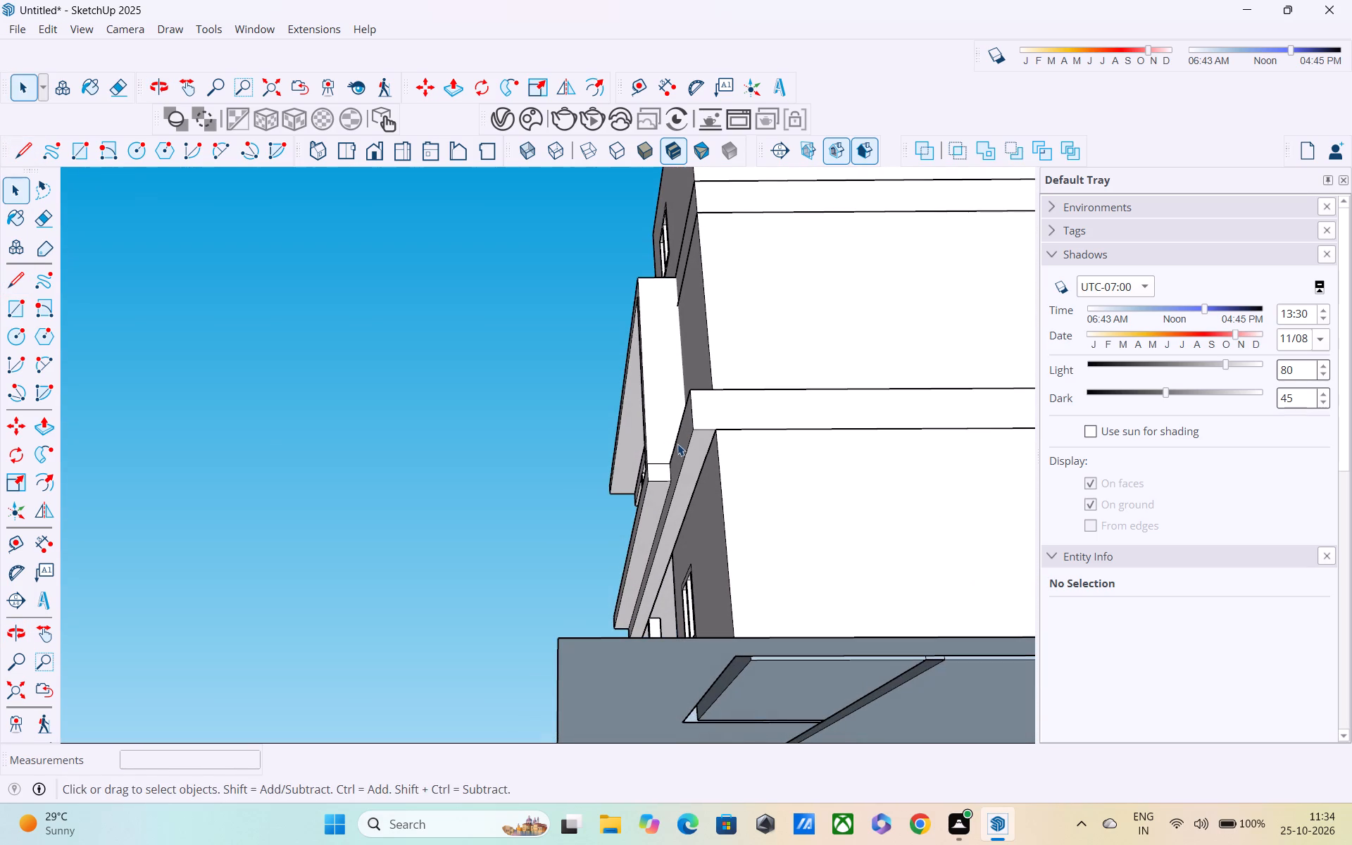
key("p")
key("space")
double_click(689, 475)
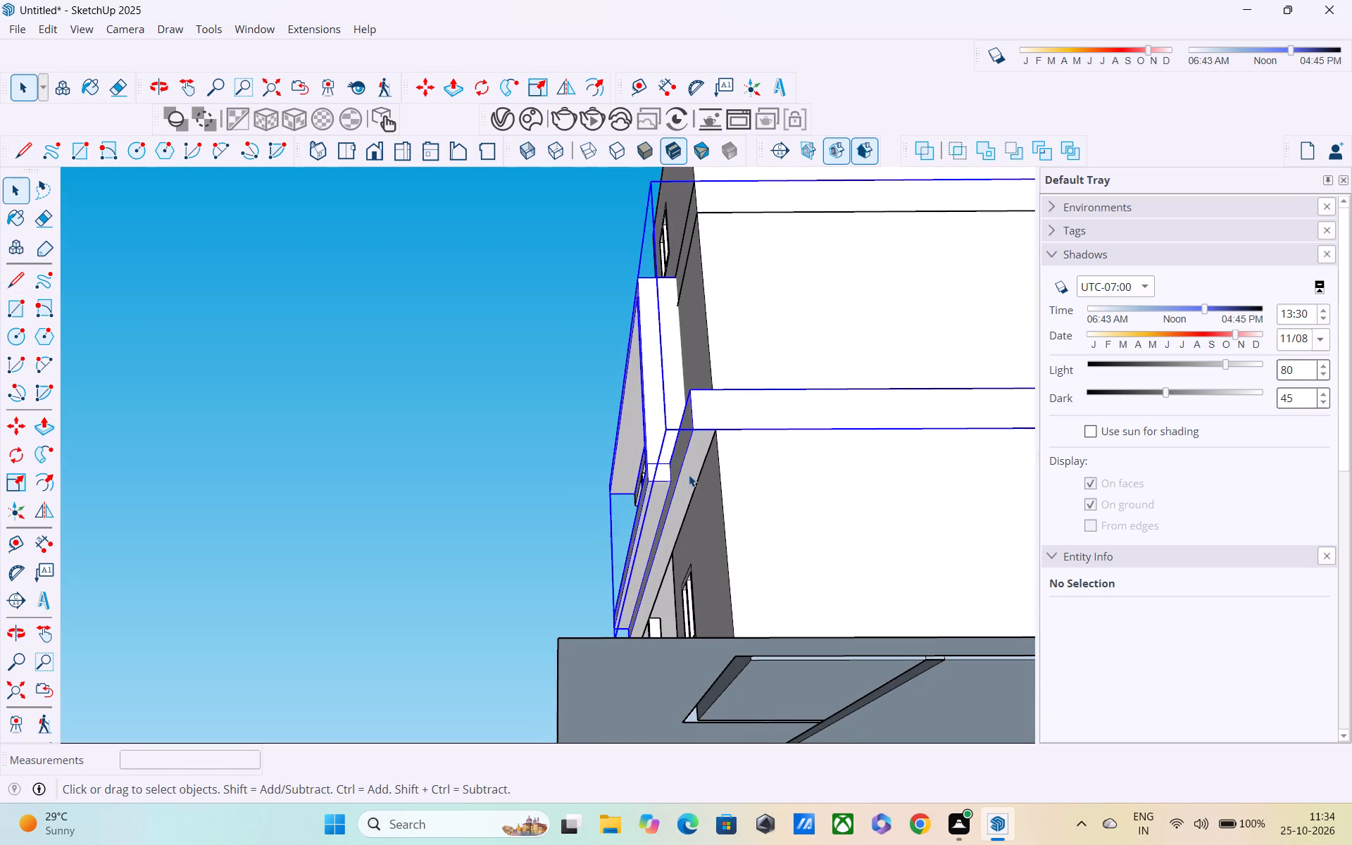
Draw a 39' 3" line along the lower slab's underside from the wall's outer corner to the slab's far end.
middle_click_drag(688, 474, 667, 443)
key("l")
scroll(679, 408, "up", 4)
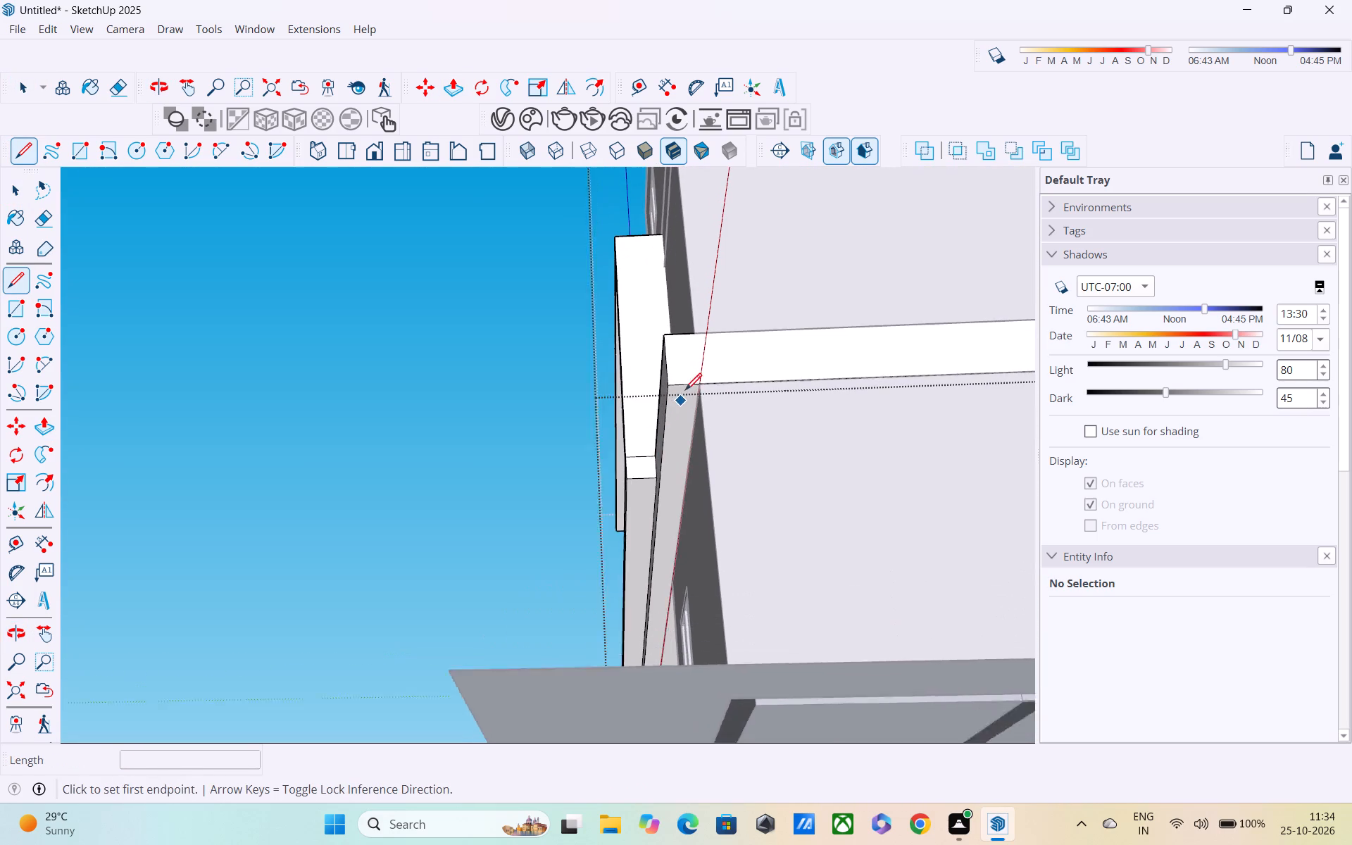
left_click(700, 387)
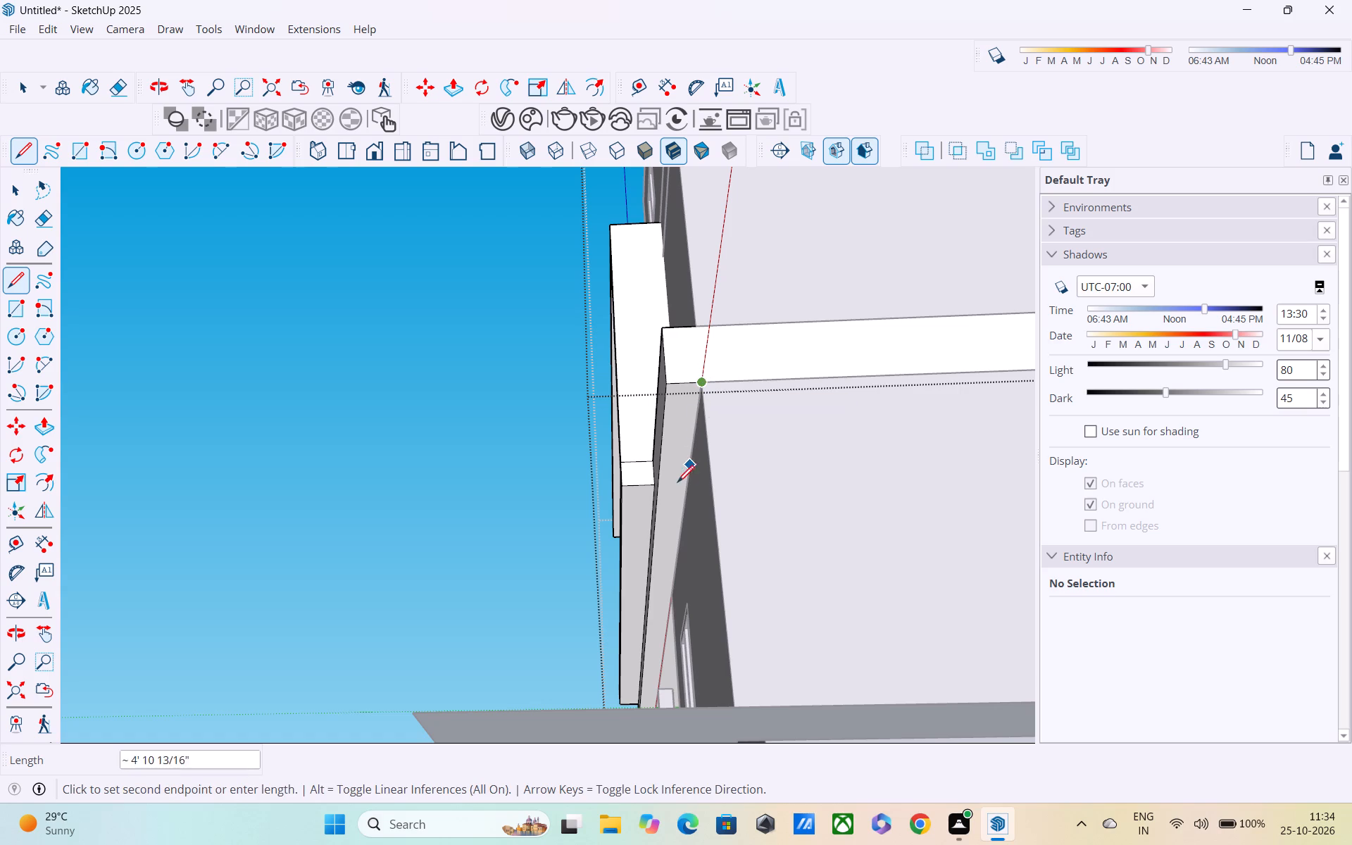
middle_click_drag(676, 489, 799, 471, "shift")
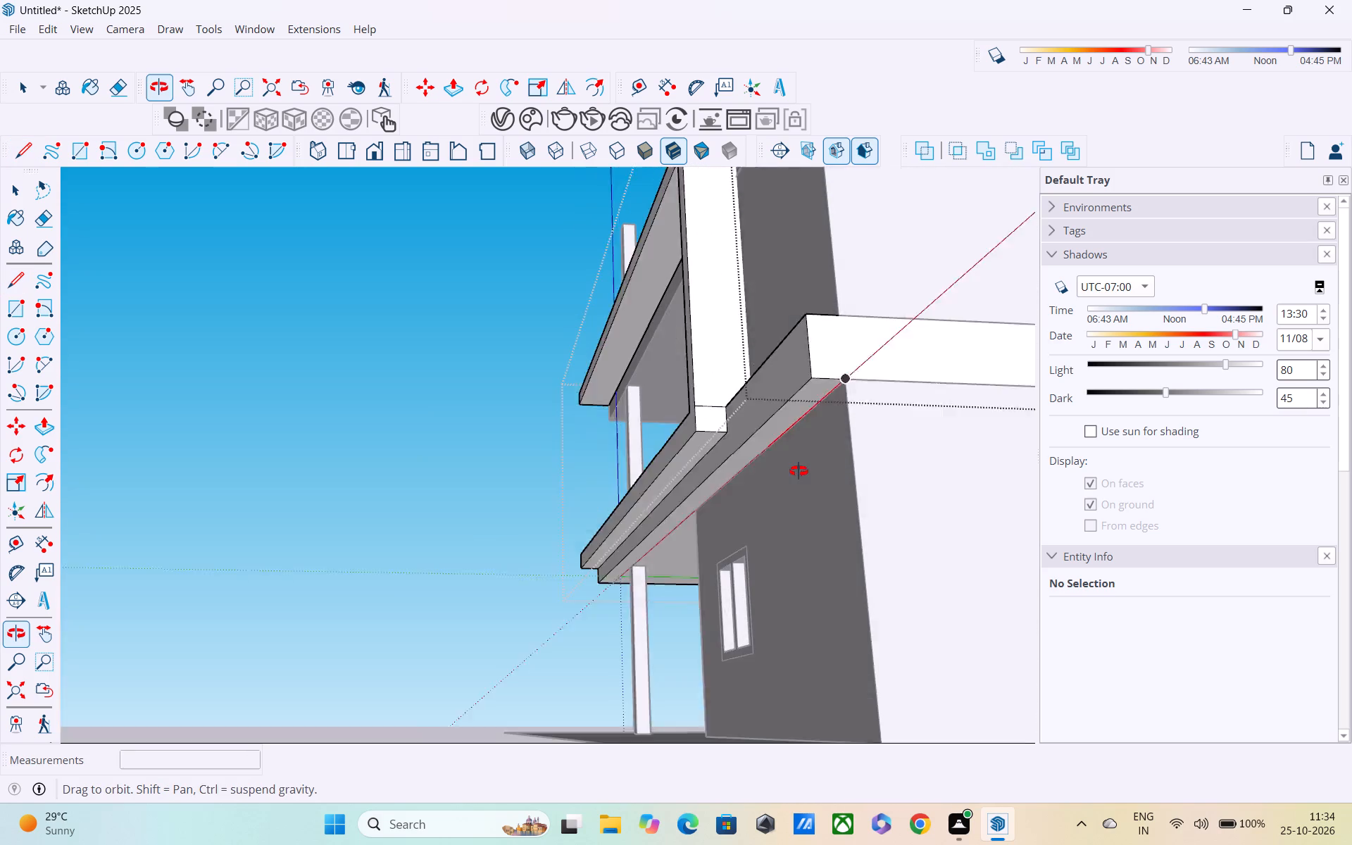
middle_click_drag(799, 471, 799, 472, "shift")
scroll(618, 563, "up", 6)
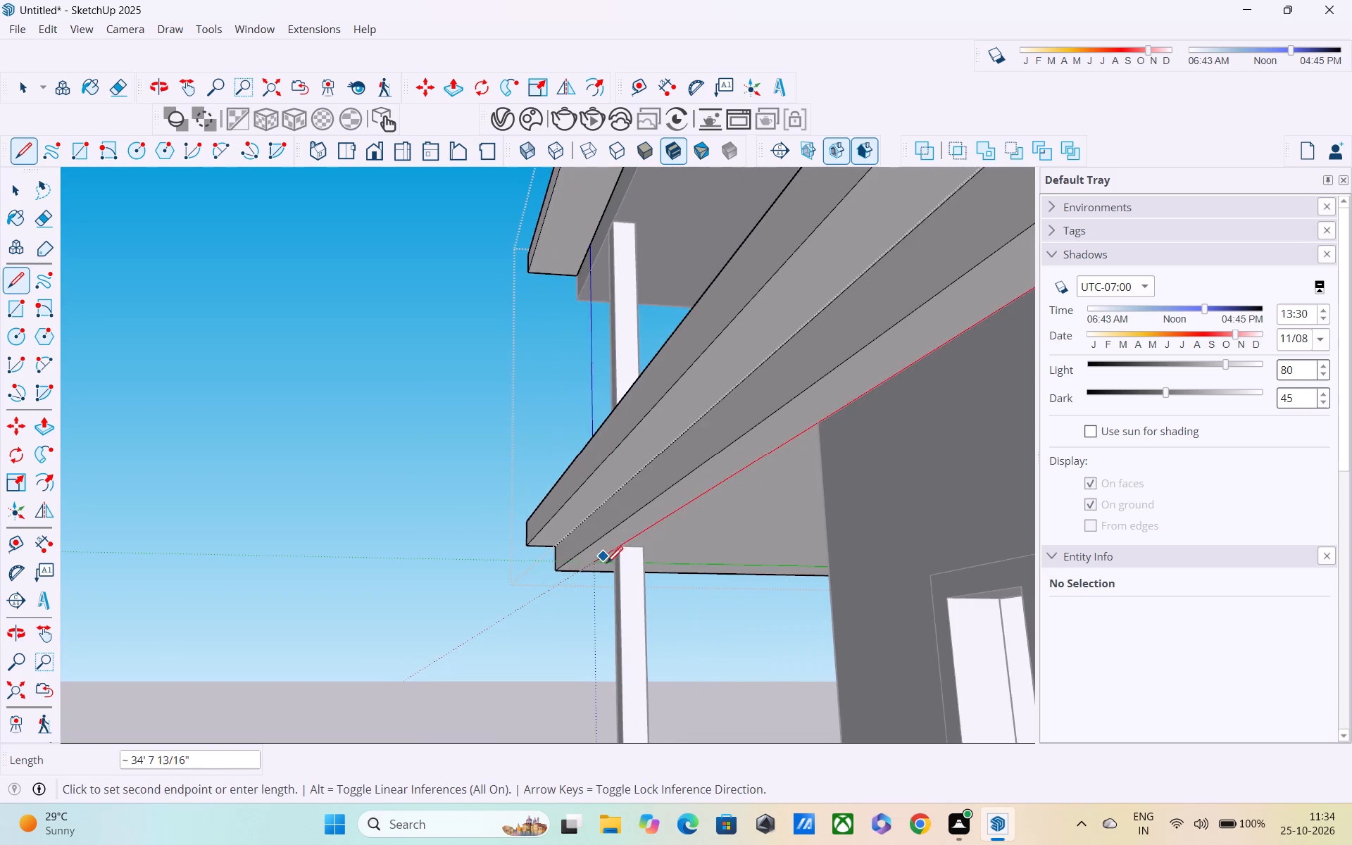
scroll(602, 565, "up", 8)
left_click(568, 577)
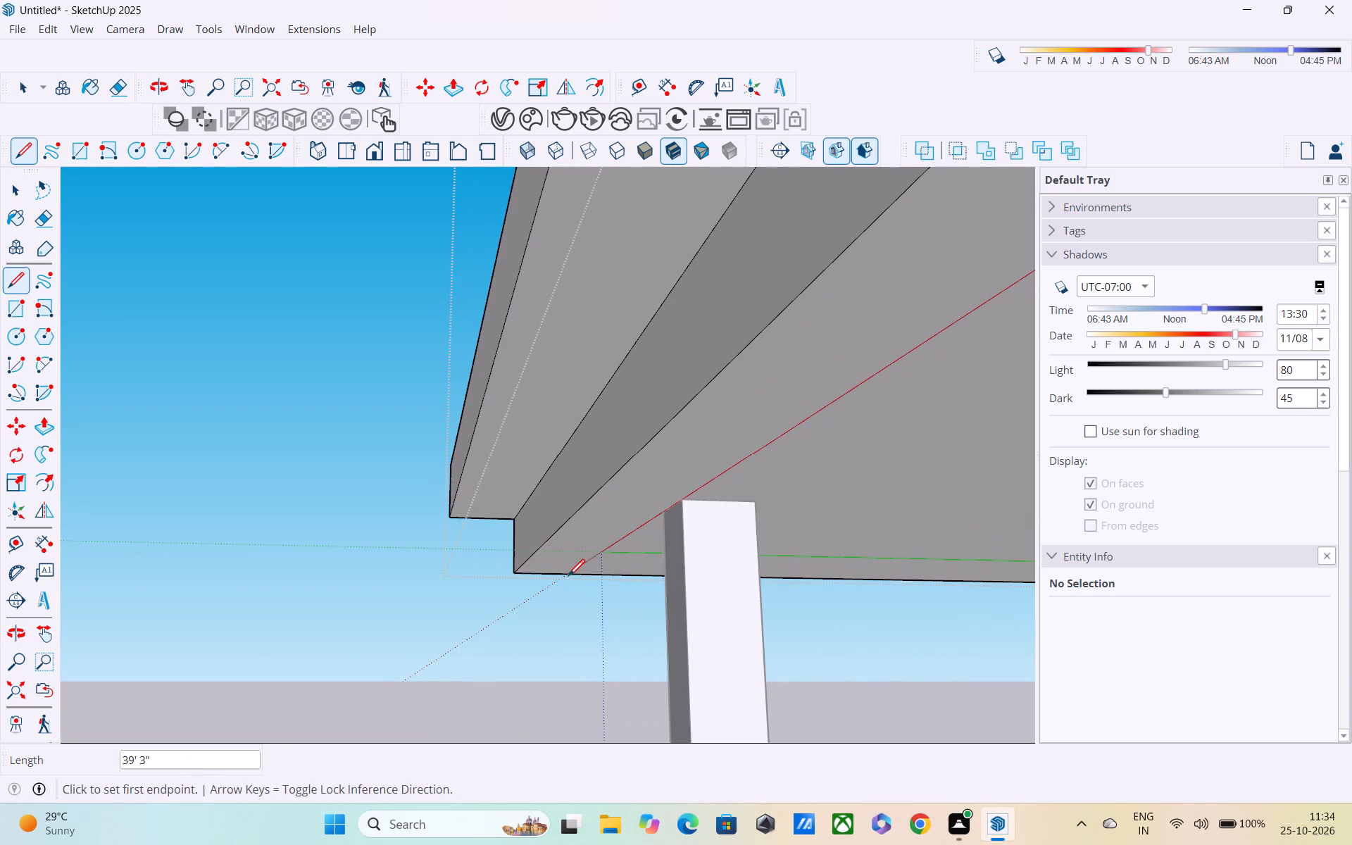
middle_click_drag(568, 581, 520, 560)
Push/Pull the underside strip between the drawn line and the lower slab's front edge 0.5' downward.
key("space")
double_click(627, 434)
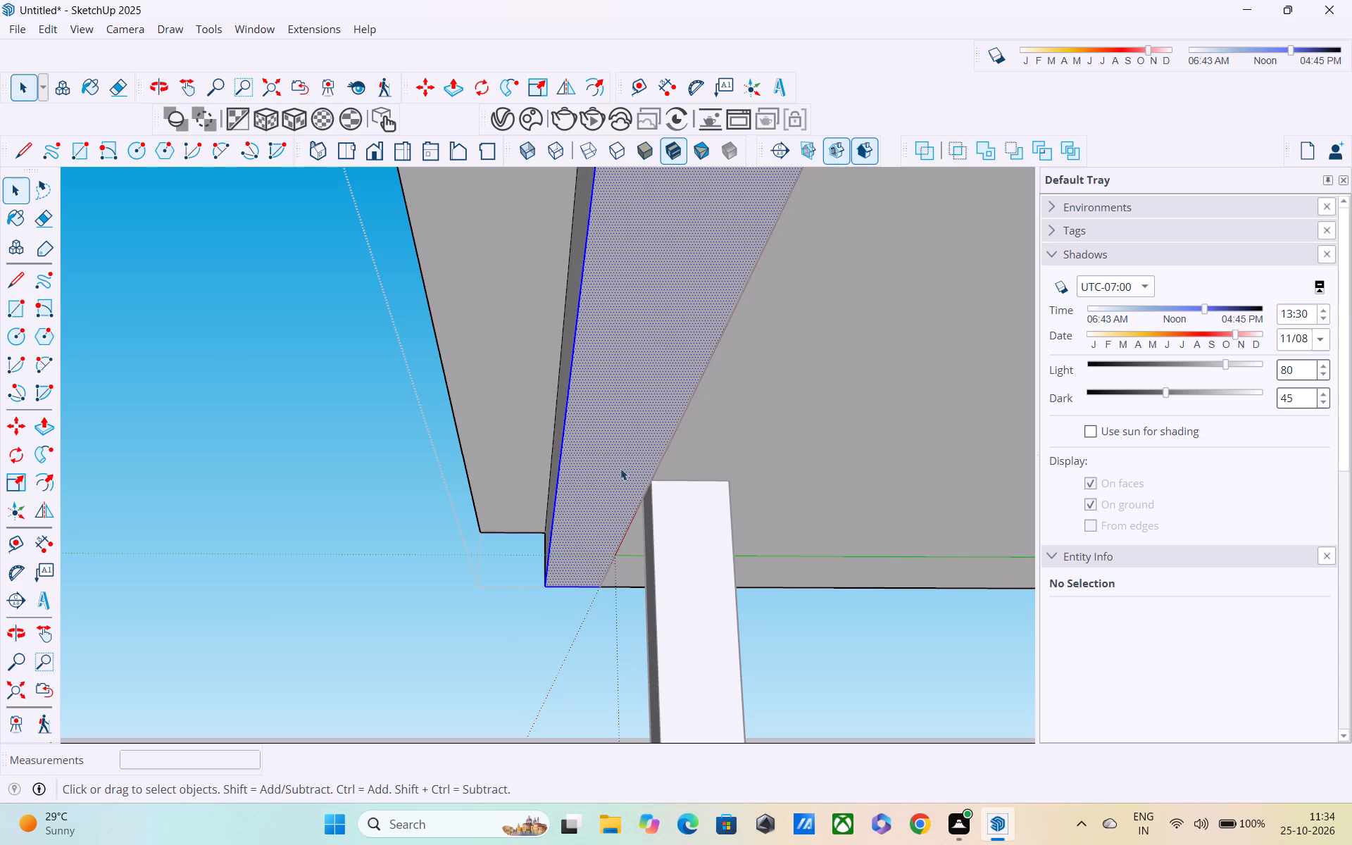
scroll(621, 480, "down", 1)
key("p")
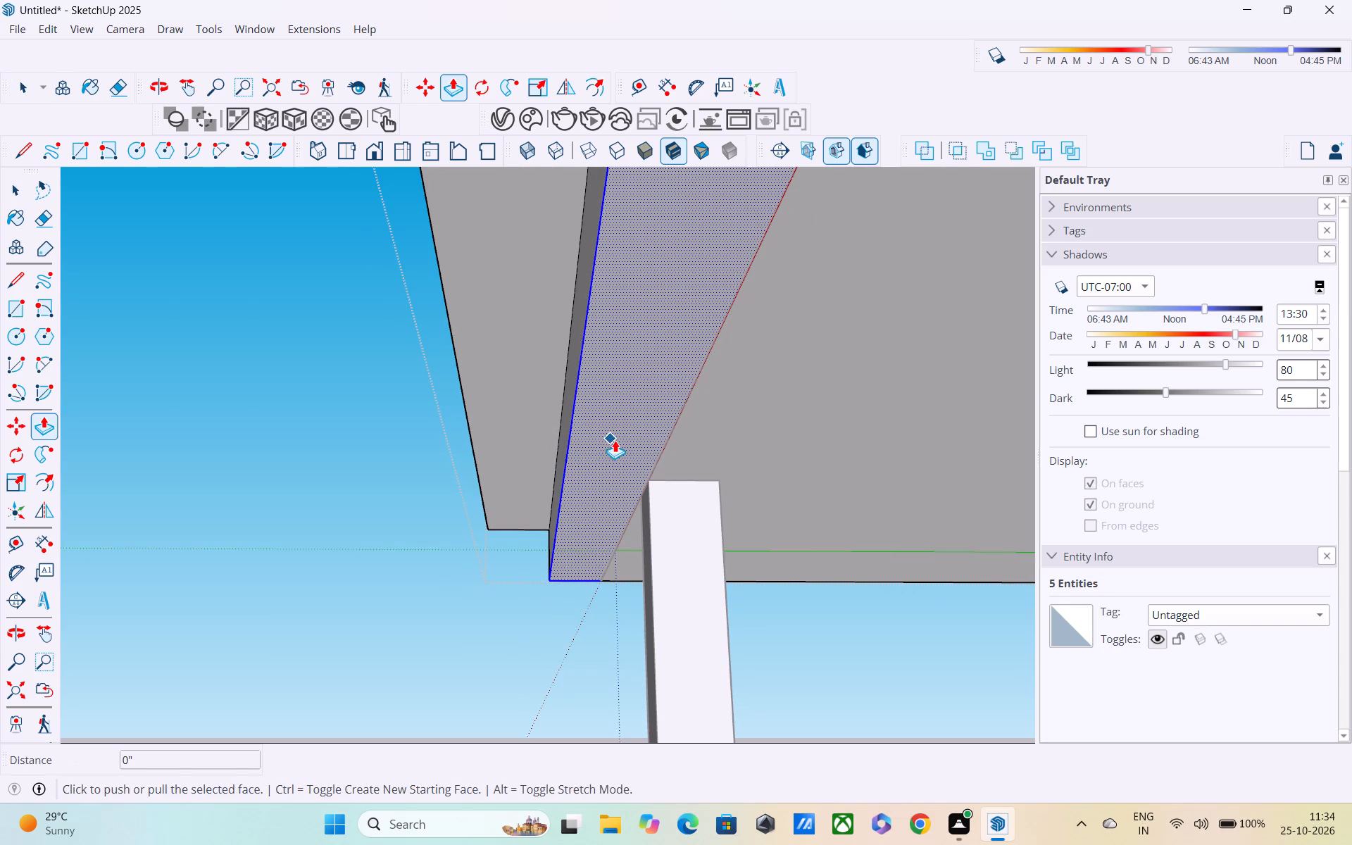
key("space")
key("p")
left_click(611, 429)
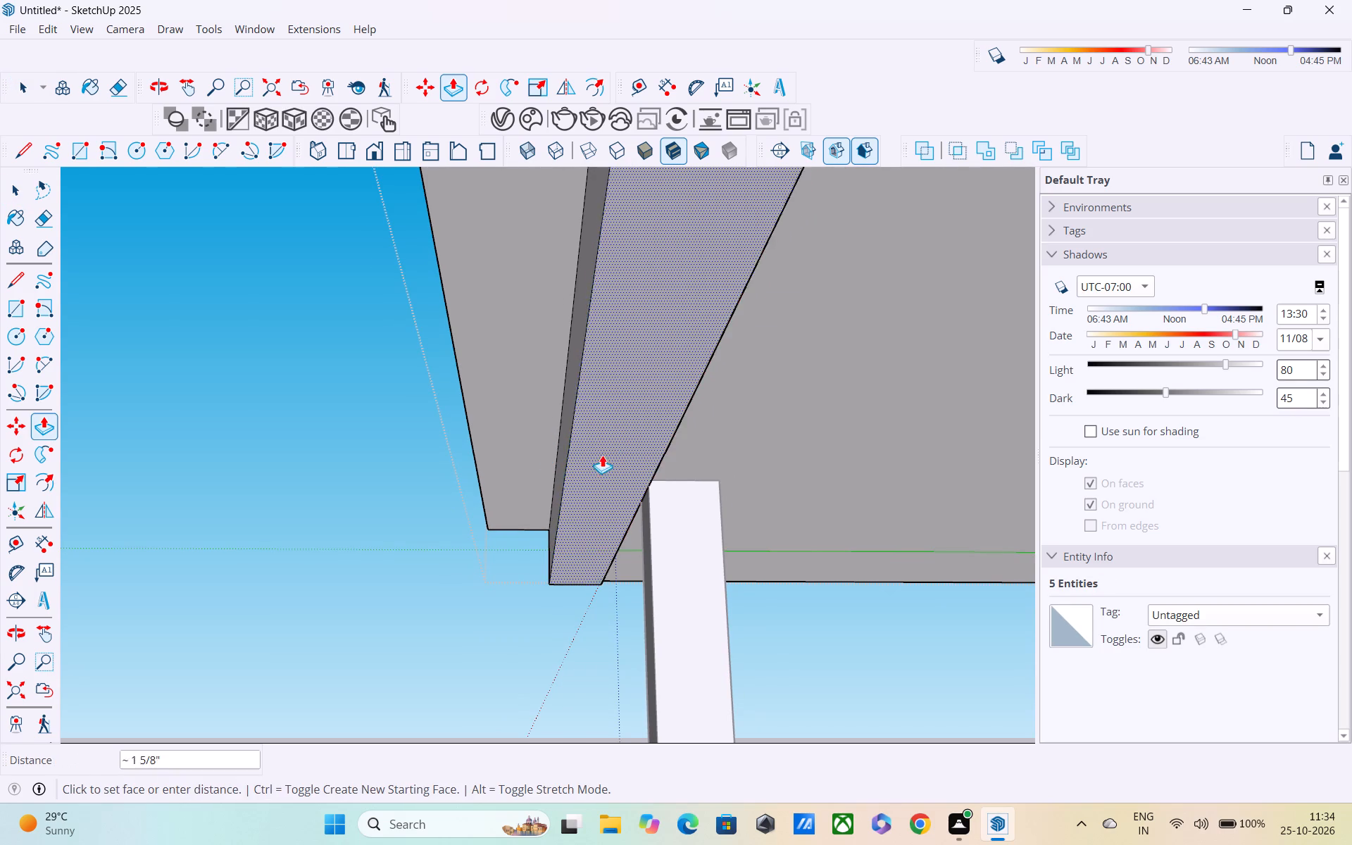
scroll(603, 463, "down", 4)
middle_click_drag(603, 465, 723, 518)
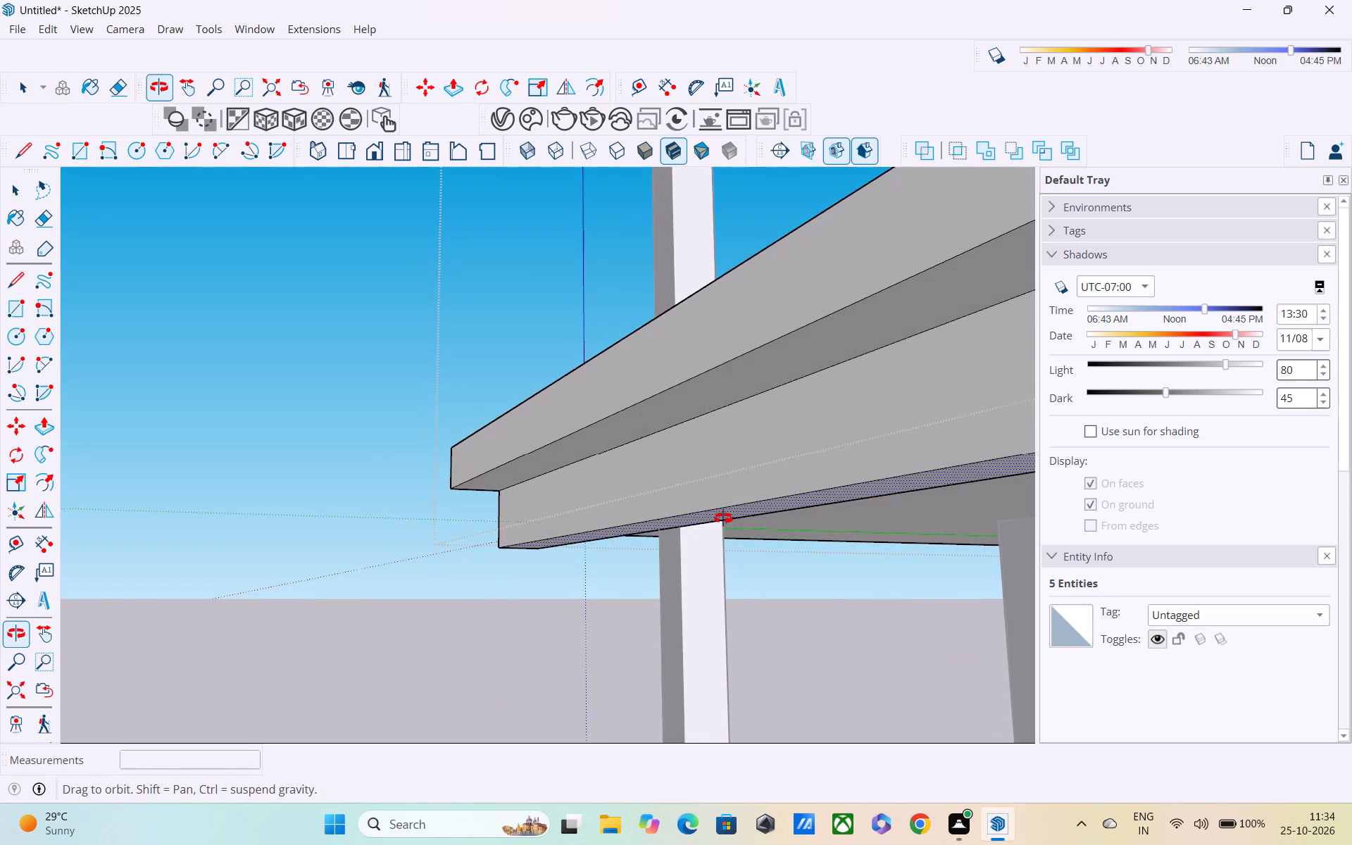
middle_click_drag(723, 518, 619, 439)
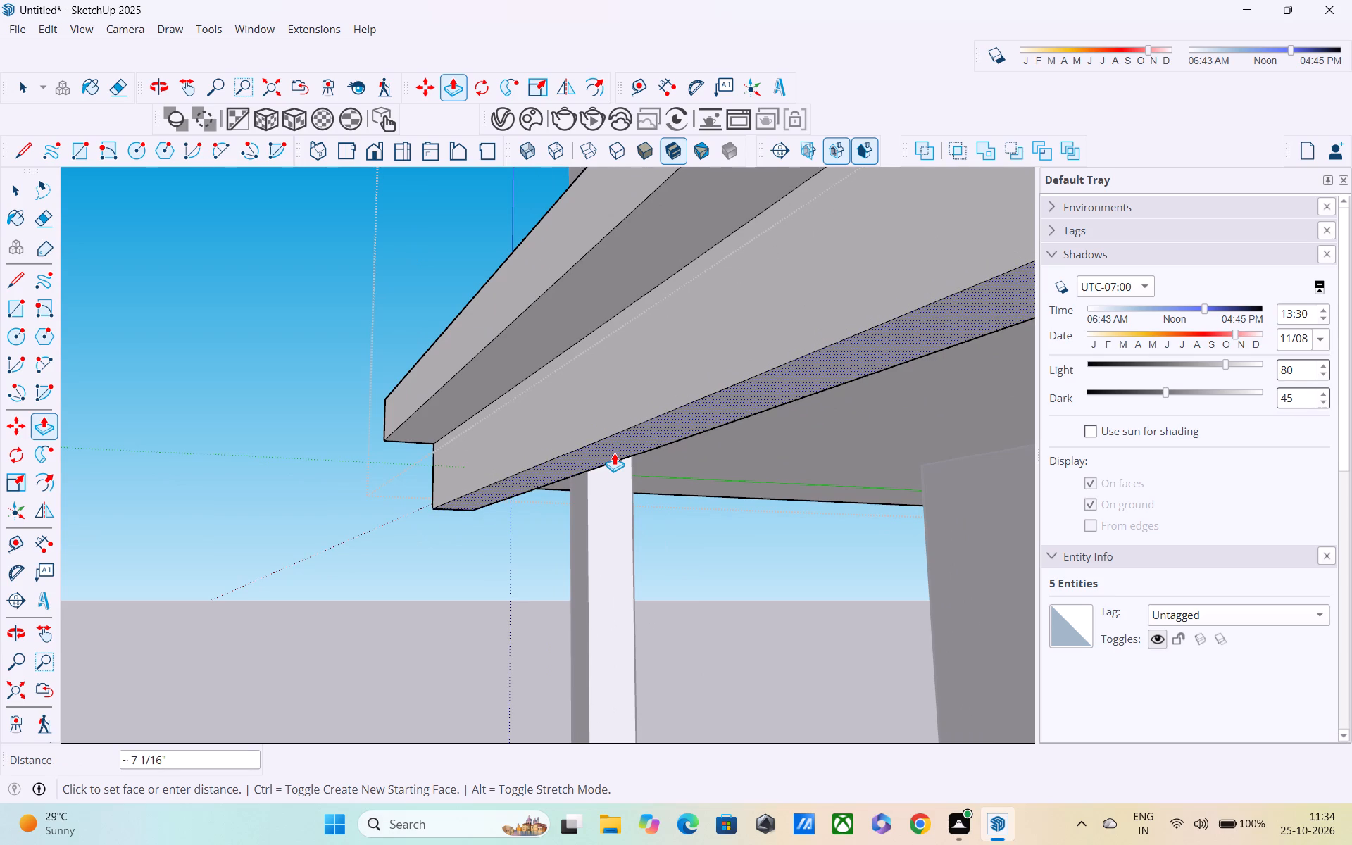
type("0.5'")
key("Return")
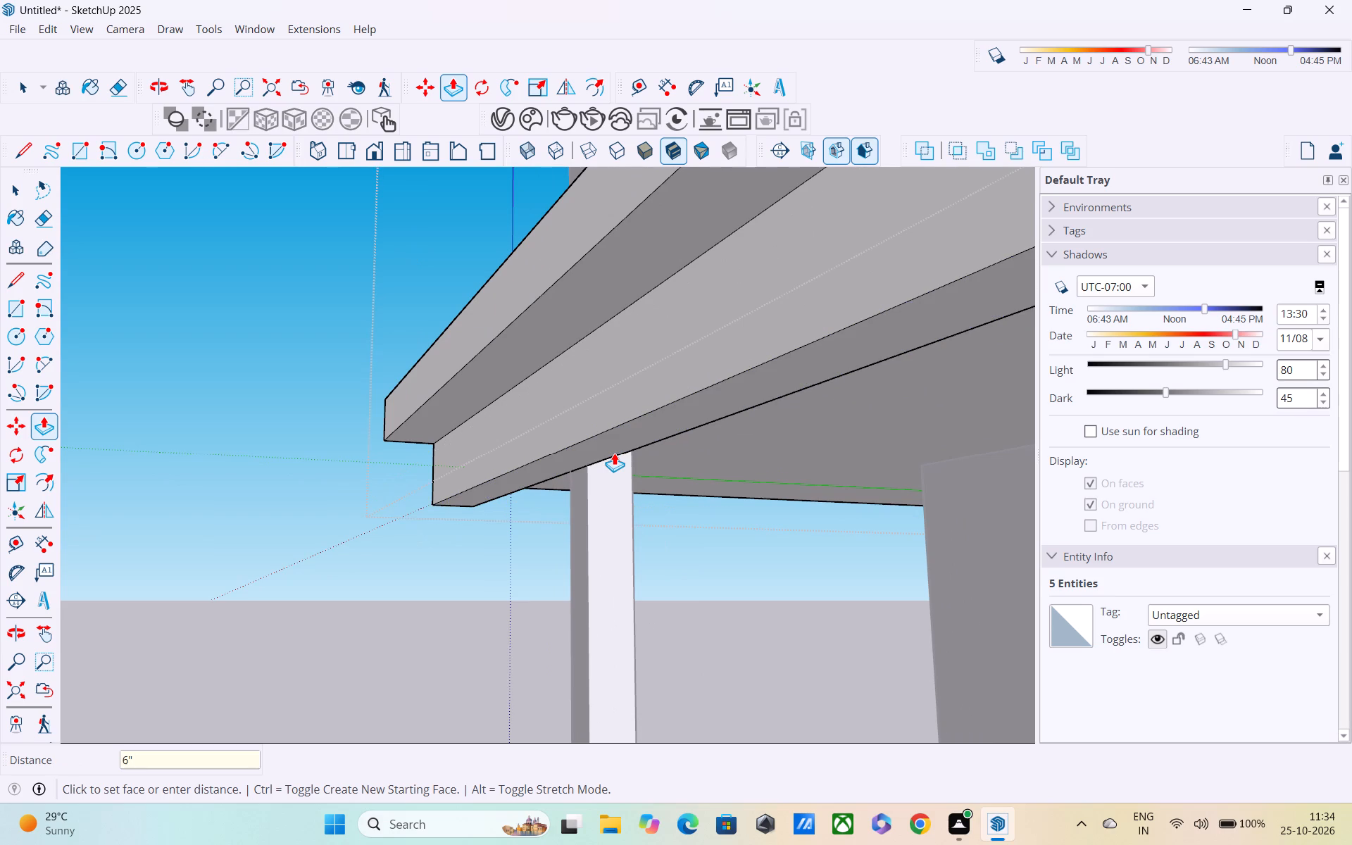
Examine the lower slab's deepened front edge and the frame from the front, the side and above.
scroll(608, 515, "down", 11)
middle_click_drag(636, 501, 526, 577)
scroll(525, 574, "down", 5)
middle_click_drag(644, 539, 786, 627)
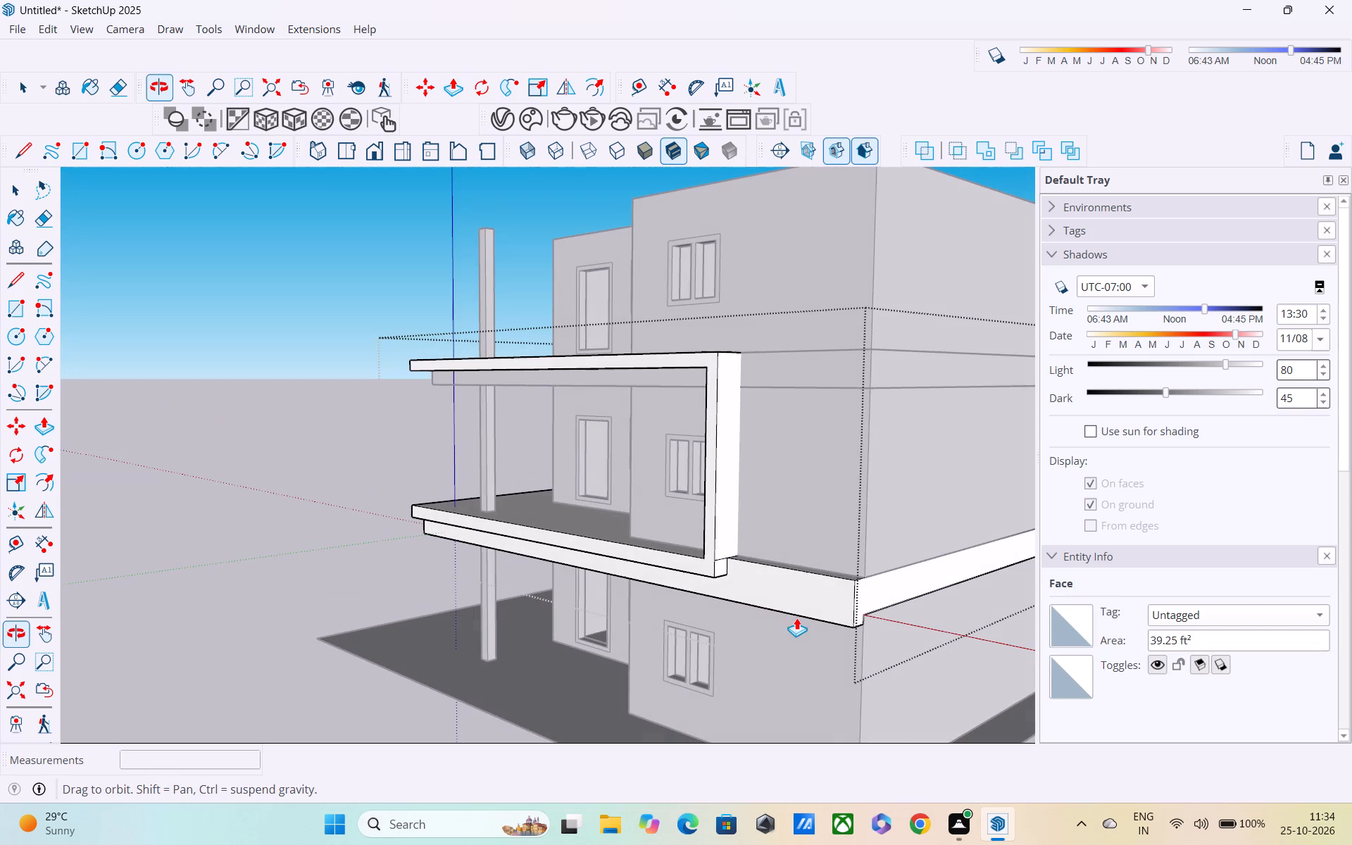
scroll(793, 603, "down", 3)
middle_click_drag(792, 603, 678, 601)
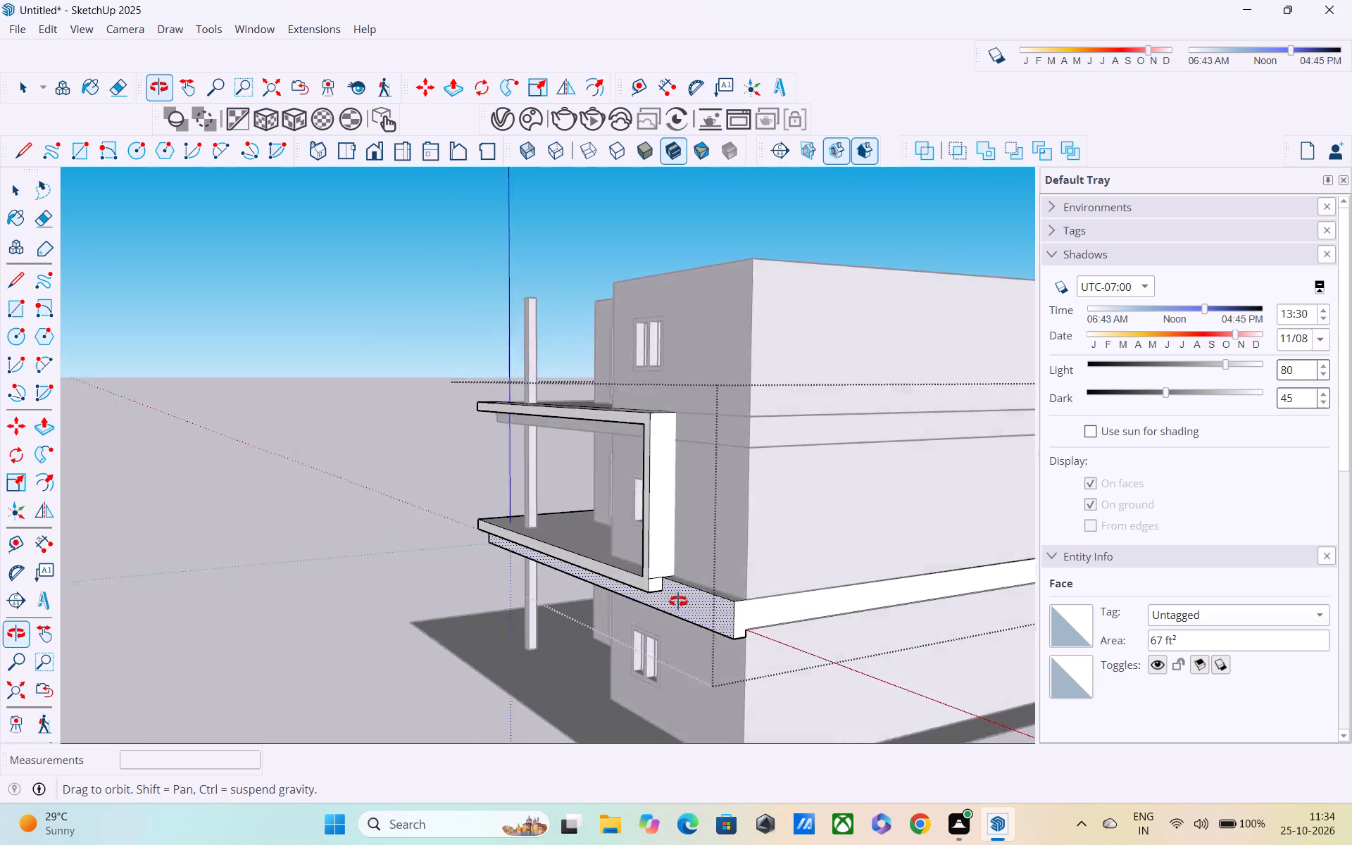
middle_click_drag(678, 601, 626, 601)
scroll(651, 612, "up", 5)
middle_click_drag(649, 612, 763, 684)
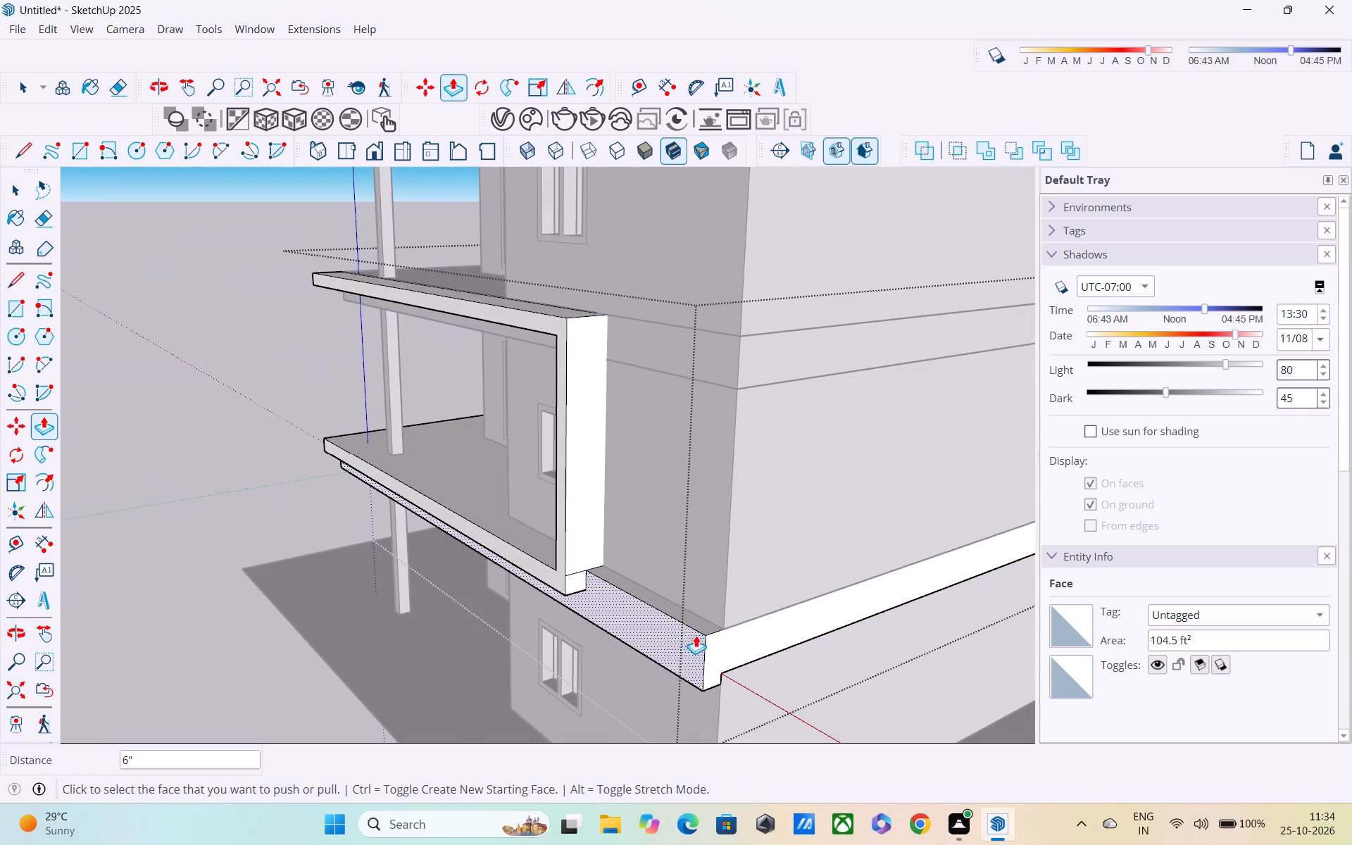
Close editing of the group containing the lower slab and frame.
key("space")
left_click(194, 387)
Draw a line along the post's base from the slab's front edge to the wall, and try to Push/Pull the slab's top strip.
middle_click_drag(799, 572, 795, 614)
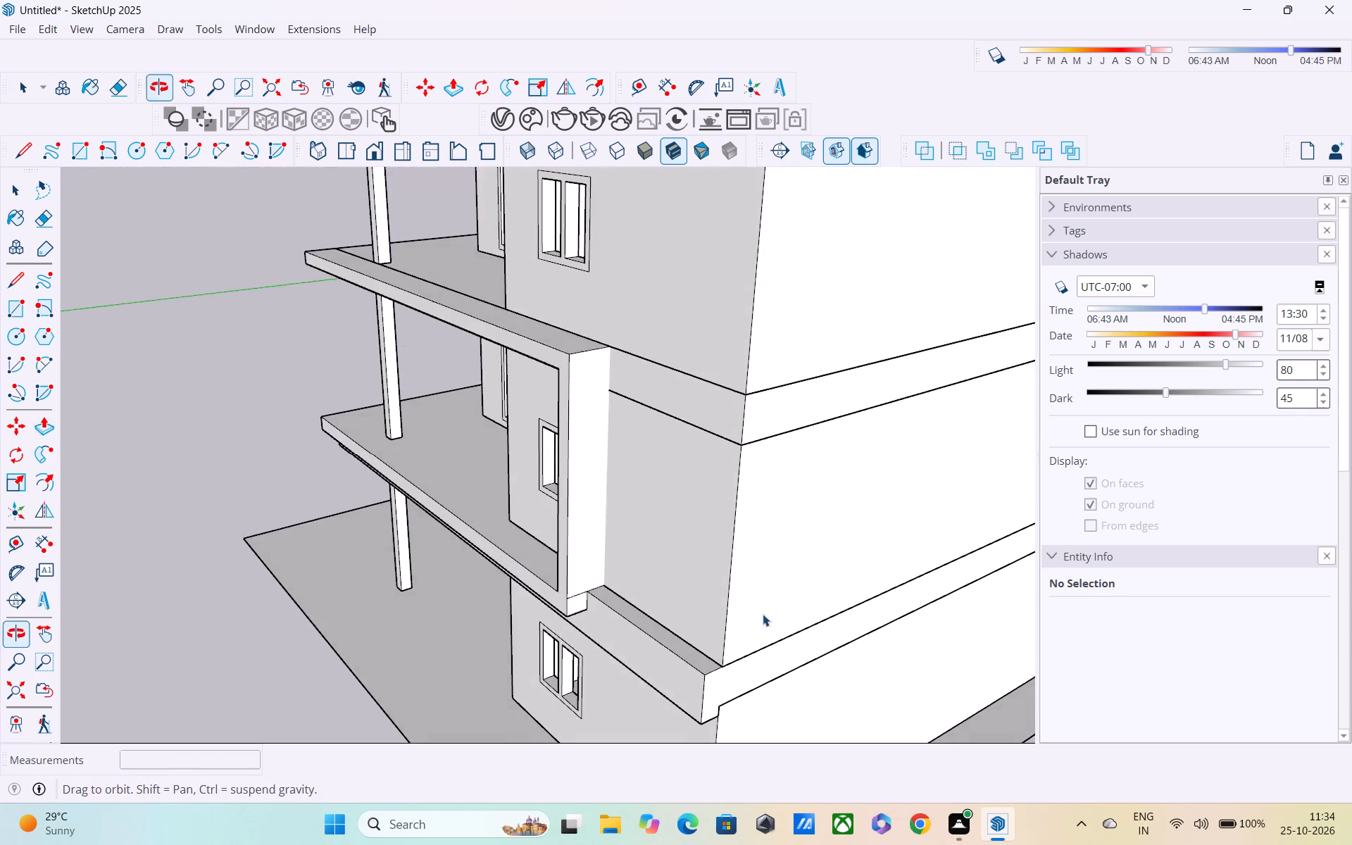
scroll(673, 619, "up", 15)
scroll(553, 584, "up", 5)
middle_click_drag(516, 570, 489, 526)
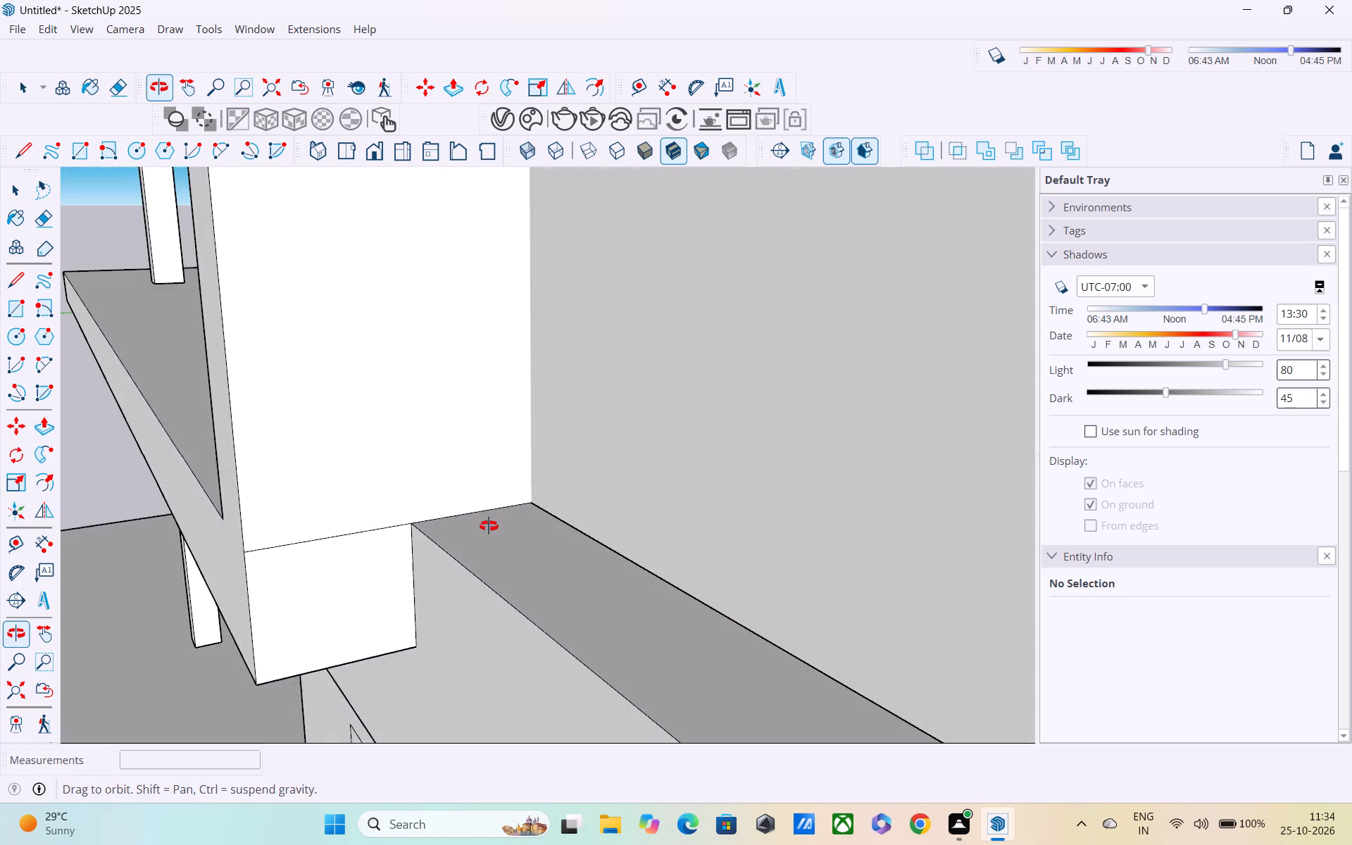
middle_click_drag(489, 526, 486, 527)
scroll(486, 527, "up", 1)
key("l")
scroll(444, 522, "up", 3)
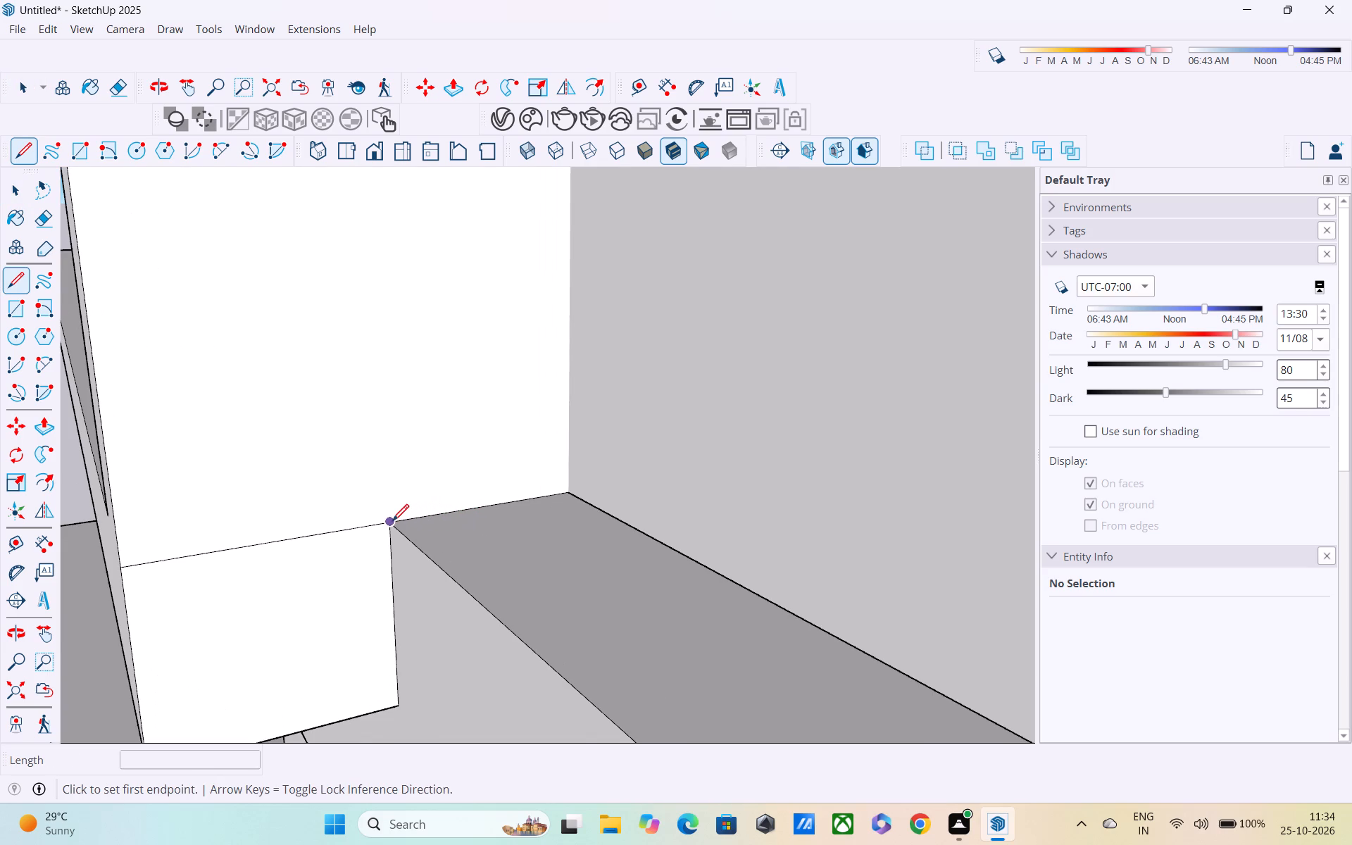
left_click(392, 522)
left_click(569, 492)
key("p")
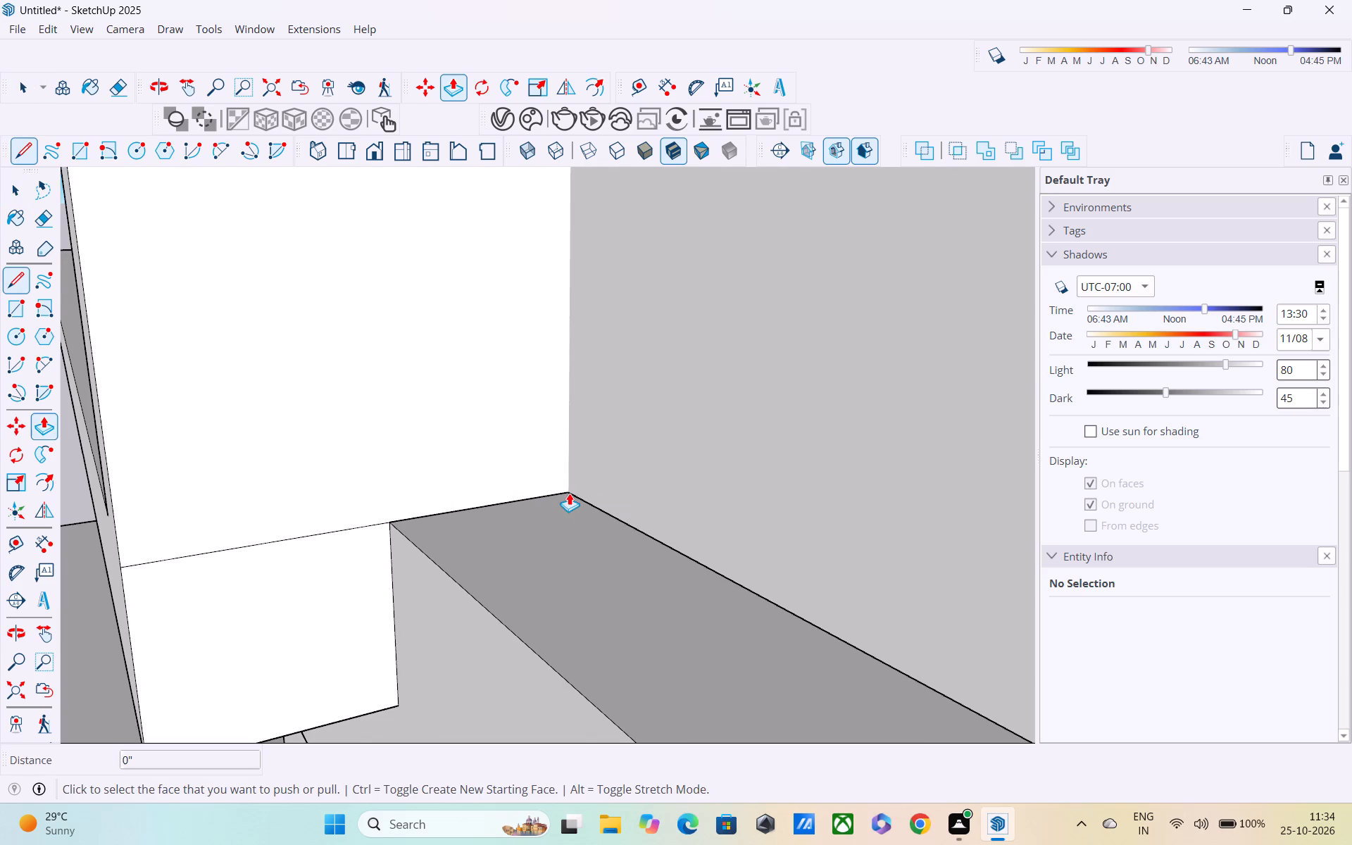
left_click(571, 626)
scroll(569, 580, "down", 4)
Inside the lower slab and frame group, draw a 1' line along the post's base from the slab's front edge to the wall.
key("space")
double_click(575, 595)
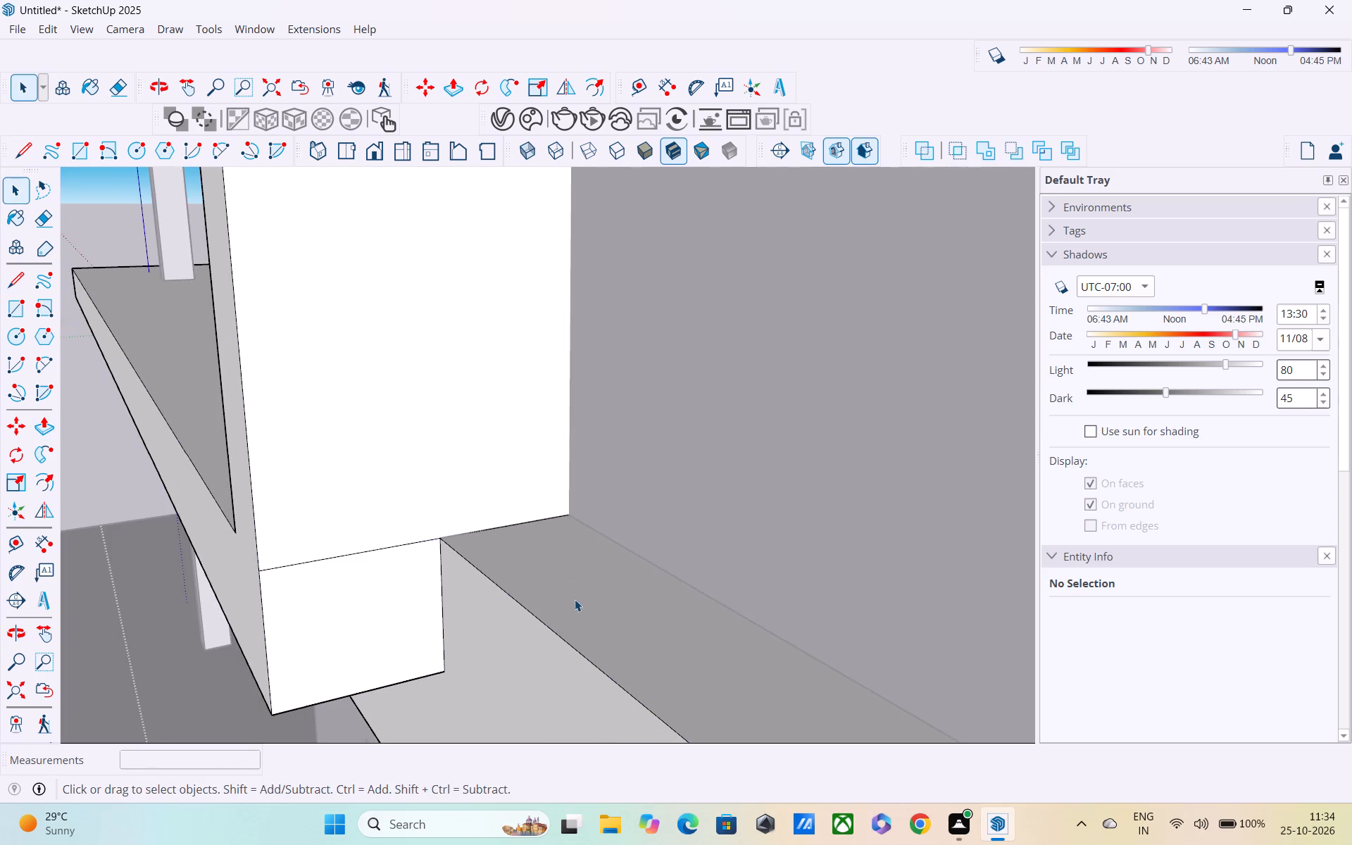
middle_click_drag(601, 646, 584, 584)
key("l")
scroll(532, 565, "up", 4)
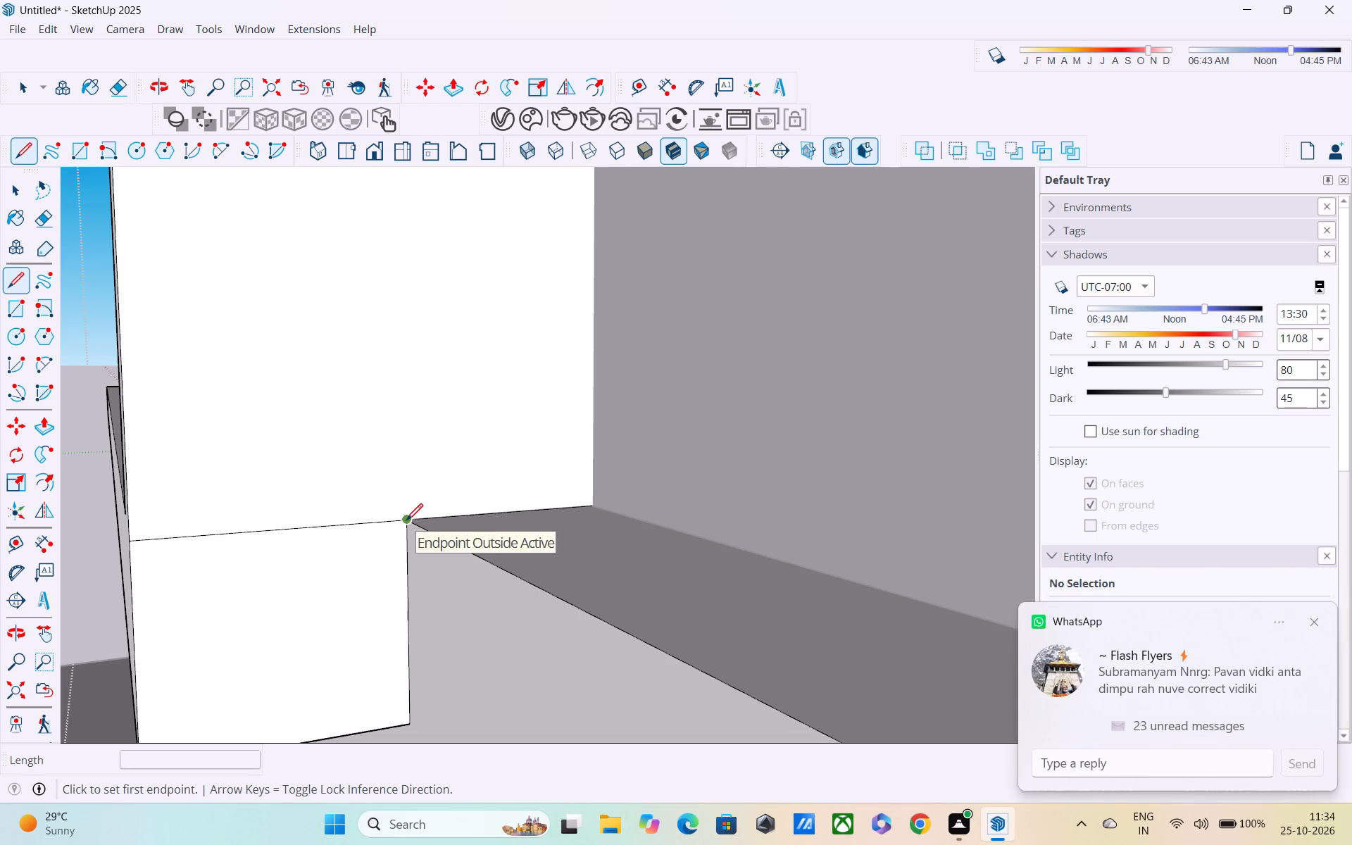
left_click(412, 522)
left_click(595, 504)
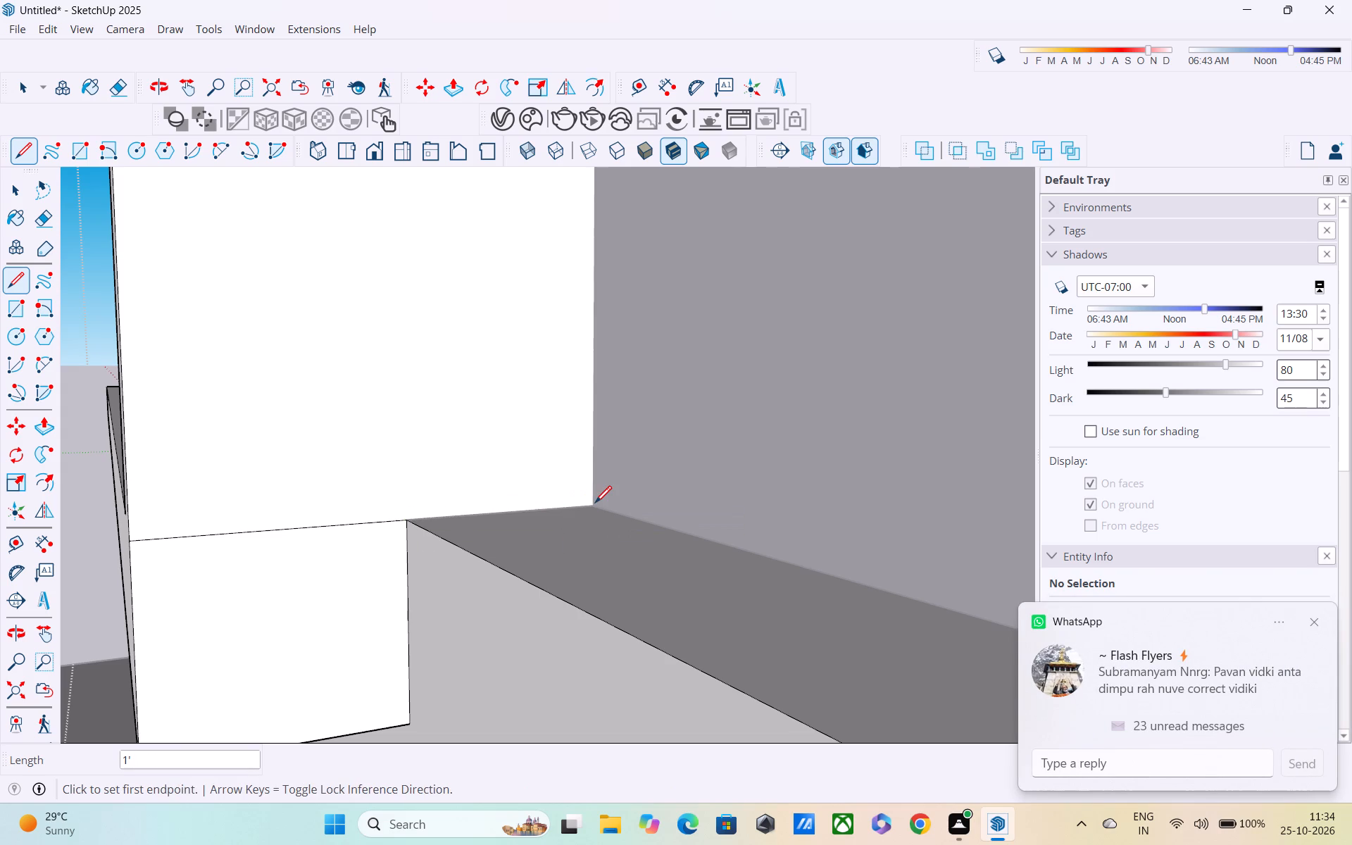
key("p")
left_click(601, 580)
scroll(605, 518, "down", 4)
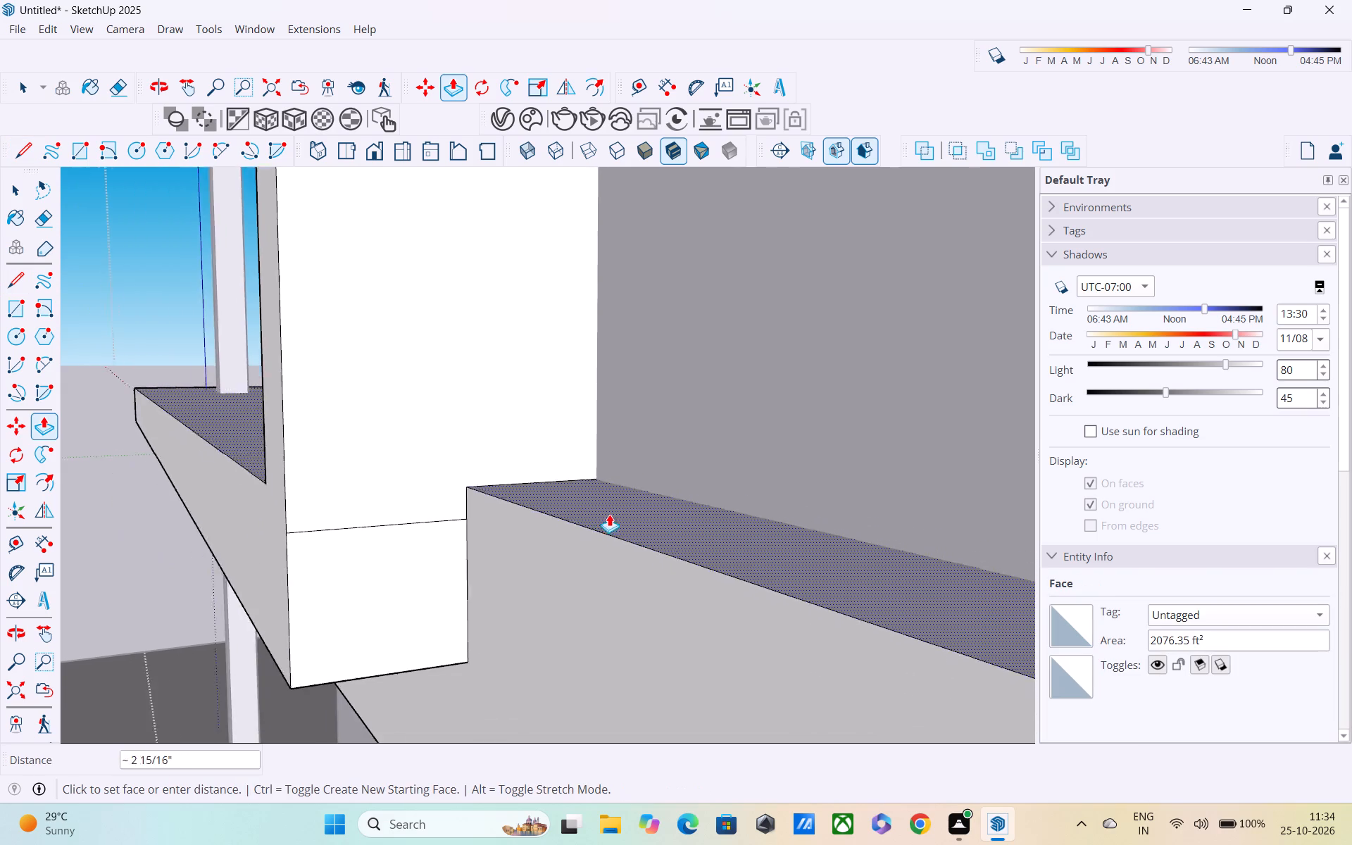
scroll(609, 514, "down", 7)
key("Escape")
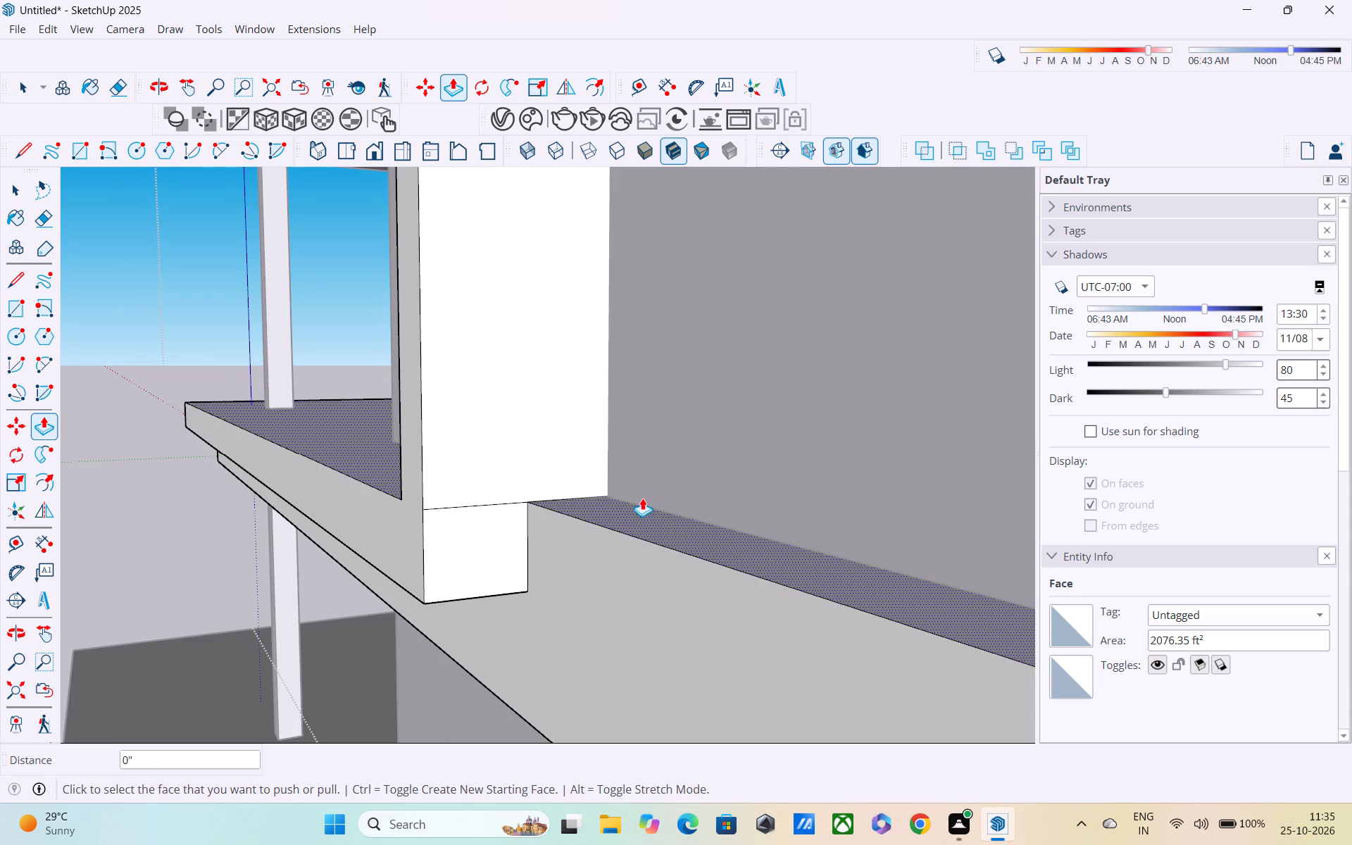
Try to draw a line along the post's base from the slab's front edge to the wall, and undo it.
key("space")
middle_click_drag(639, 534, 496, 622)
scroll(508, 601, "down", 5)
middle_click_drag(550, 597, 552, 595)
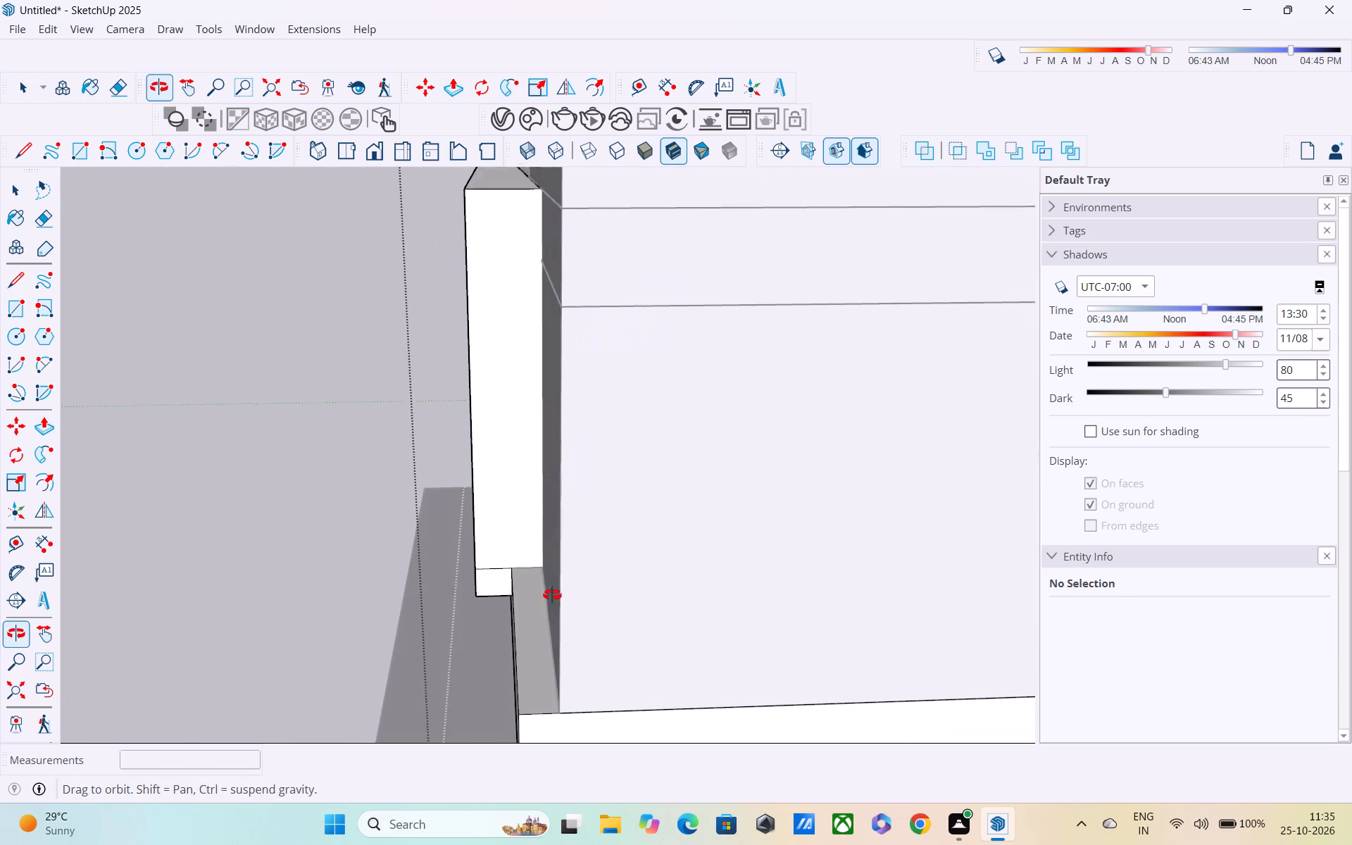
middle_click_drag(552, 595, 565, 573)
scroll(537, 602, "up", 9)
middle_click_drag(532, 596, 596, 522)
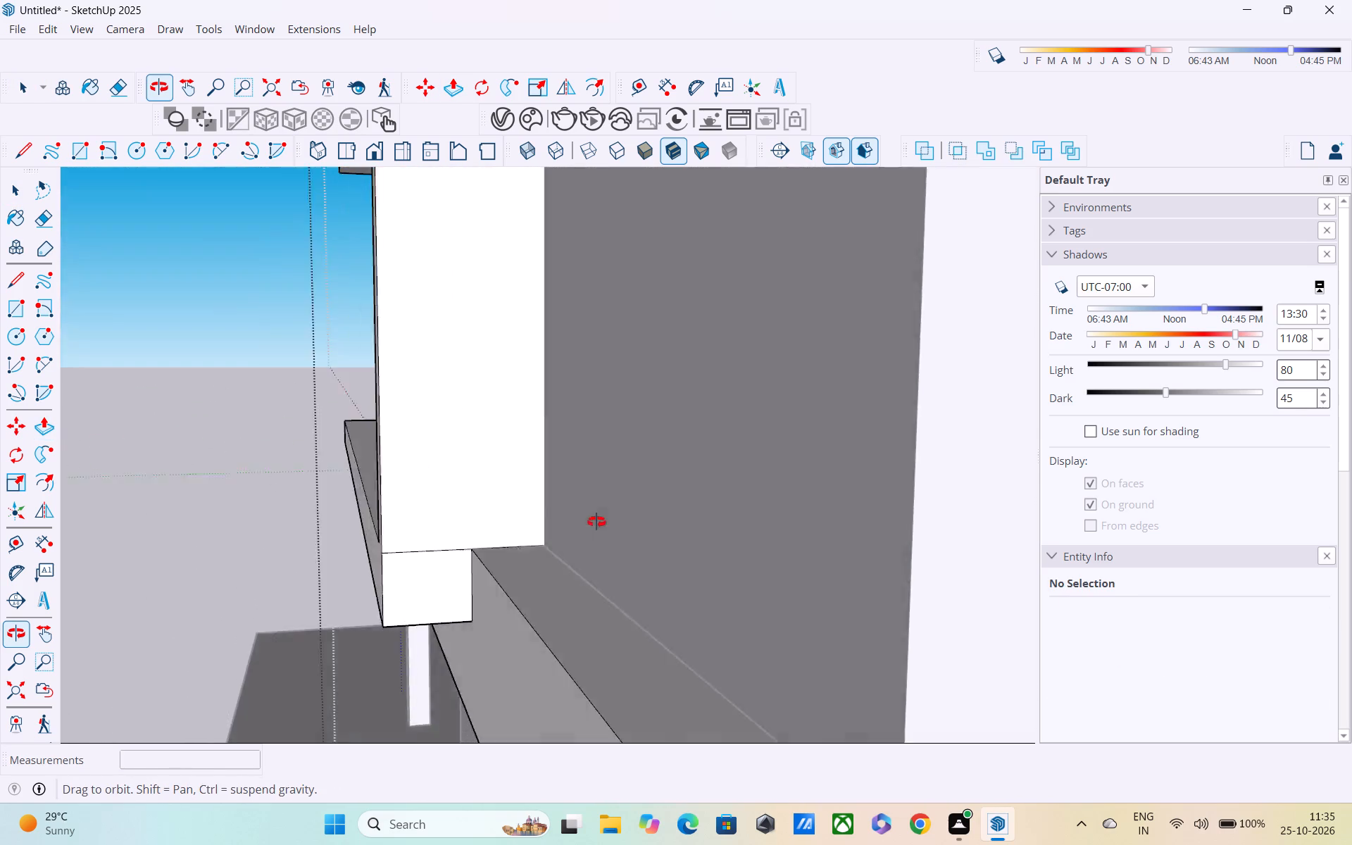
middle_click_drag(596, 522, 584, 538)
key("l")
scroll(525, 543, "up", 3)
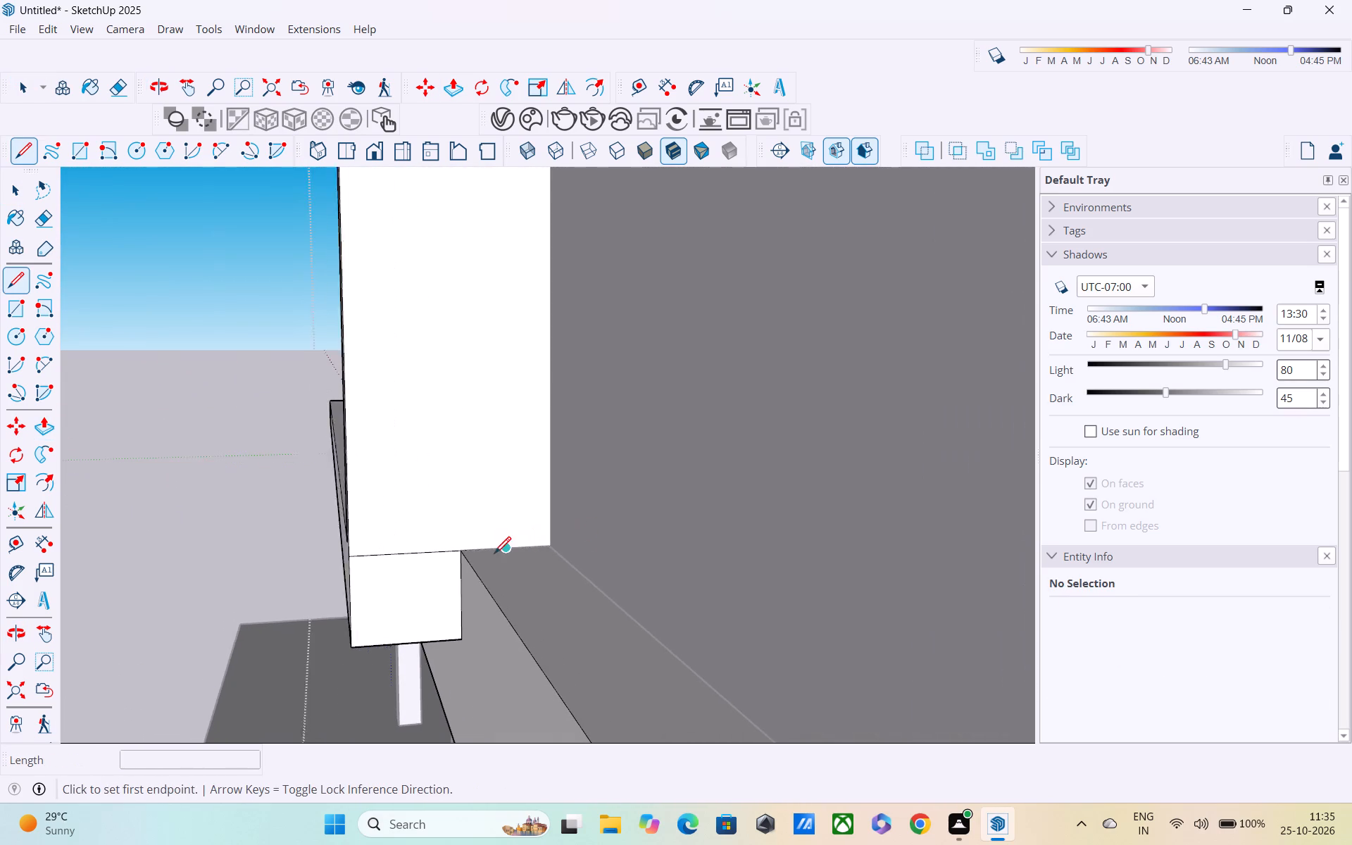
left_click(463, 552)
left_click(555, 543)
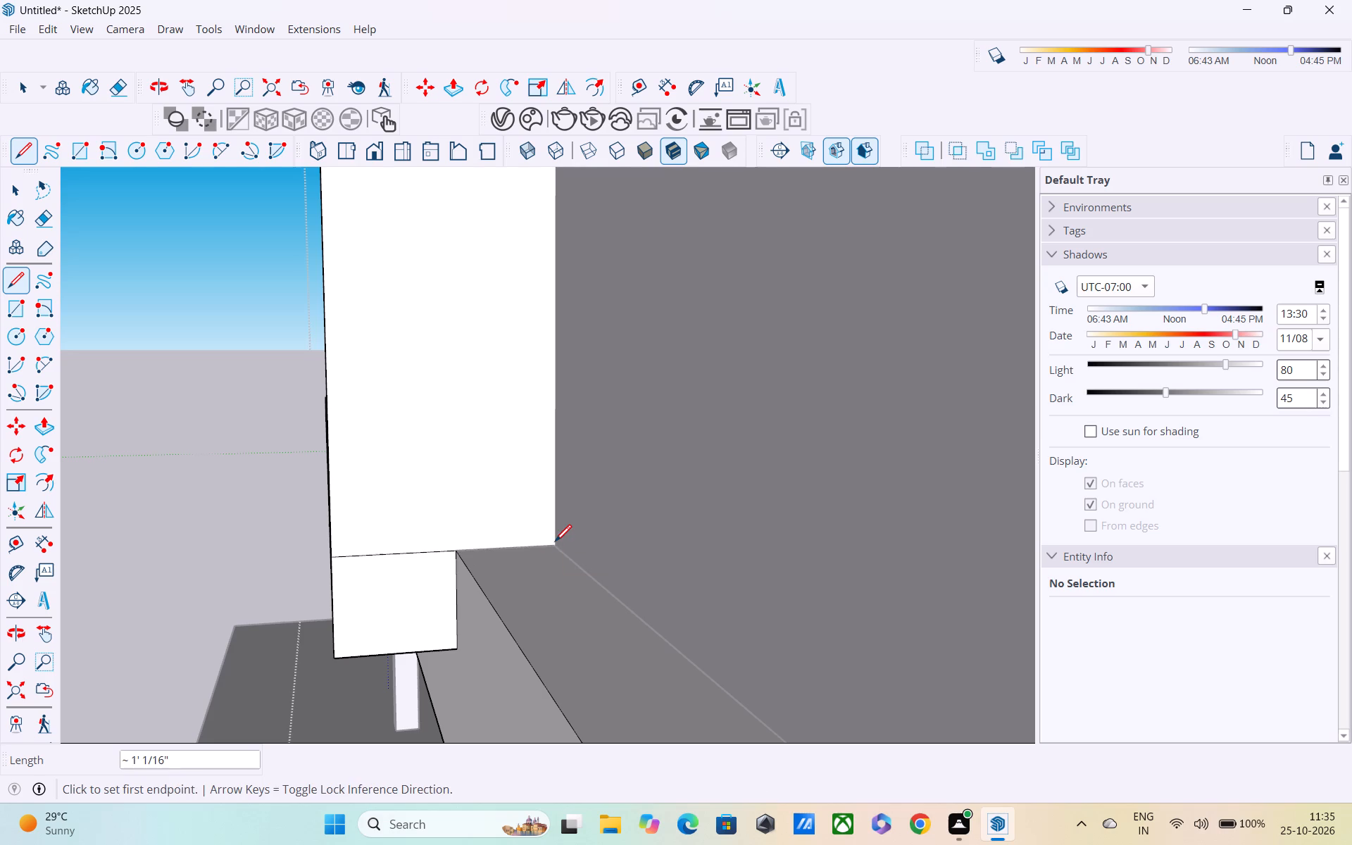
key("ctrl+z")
Draw a 1' line across the slab's top strip at the post's base and another at the slab's corner end.
scroll(479, 565, "up", 4)
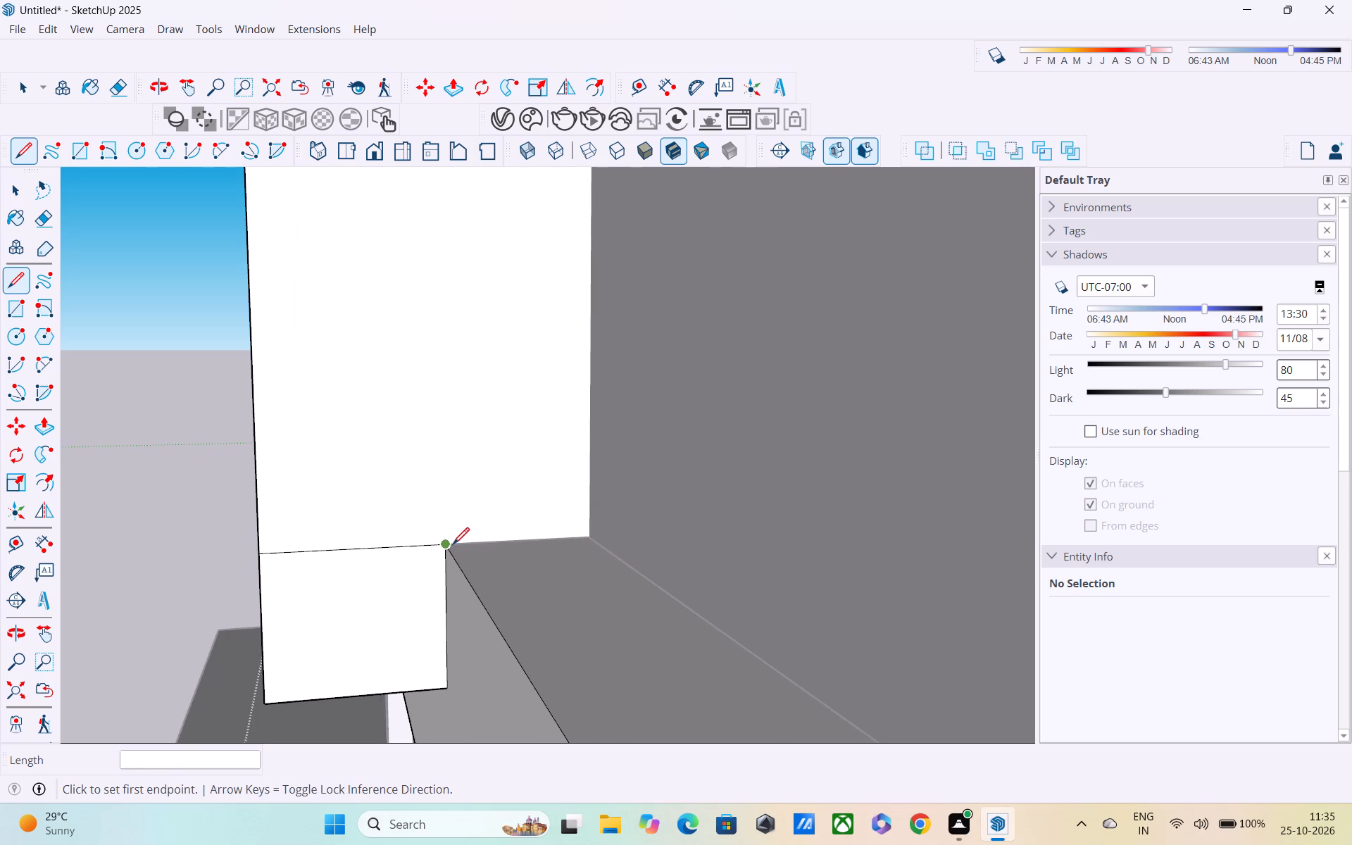
left_click(451, 546)
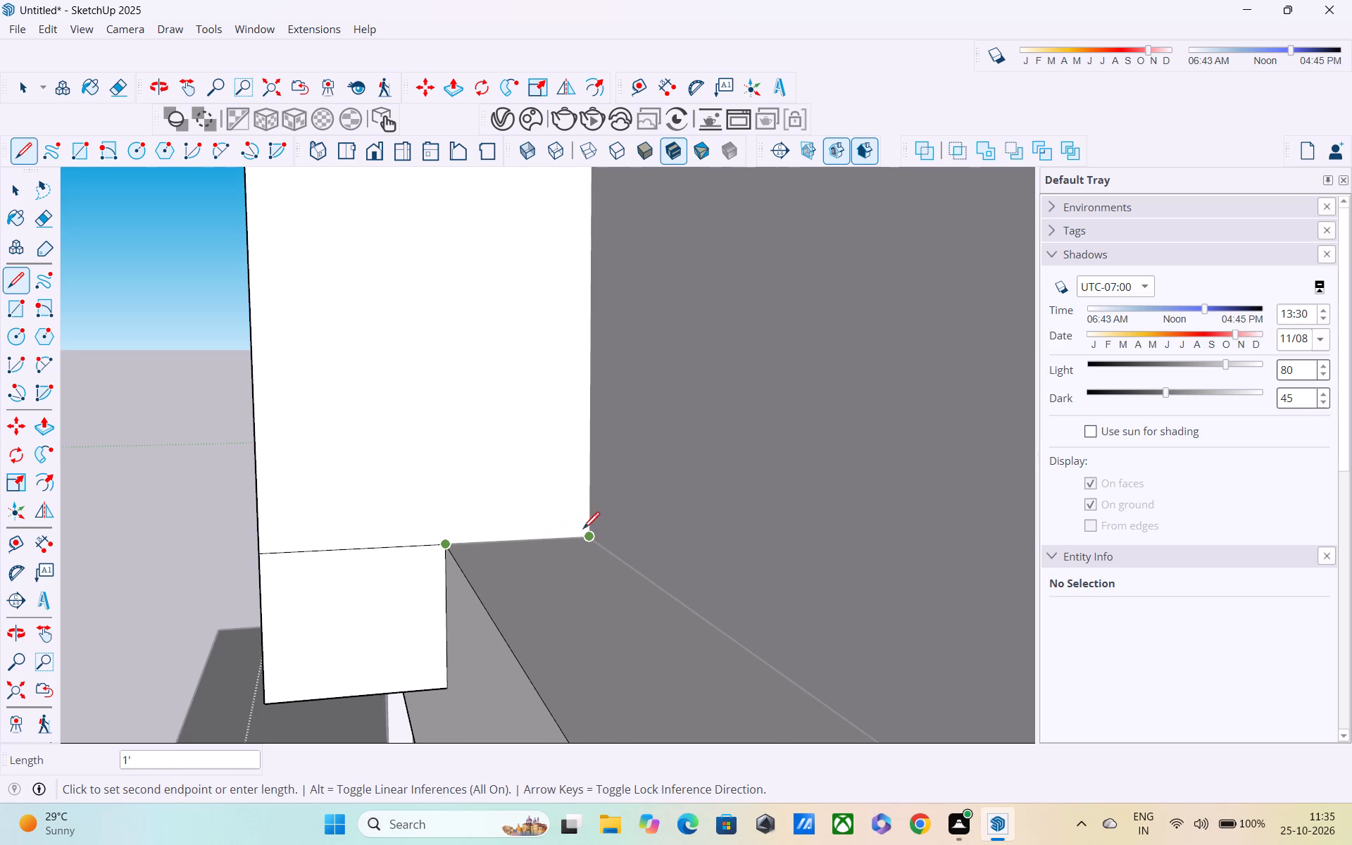
left_click(589, 535)
scroll(653, 615, "down", 2)
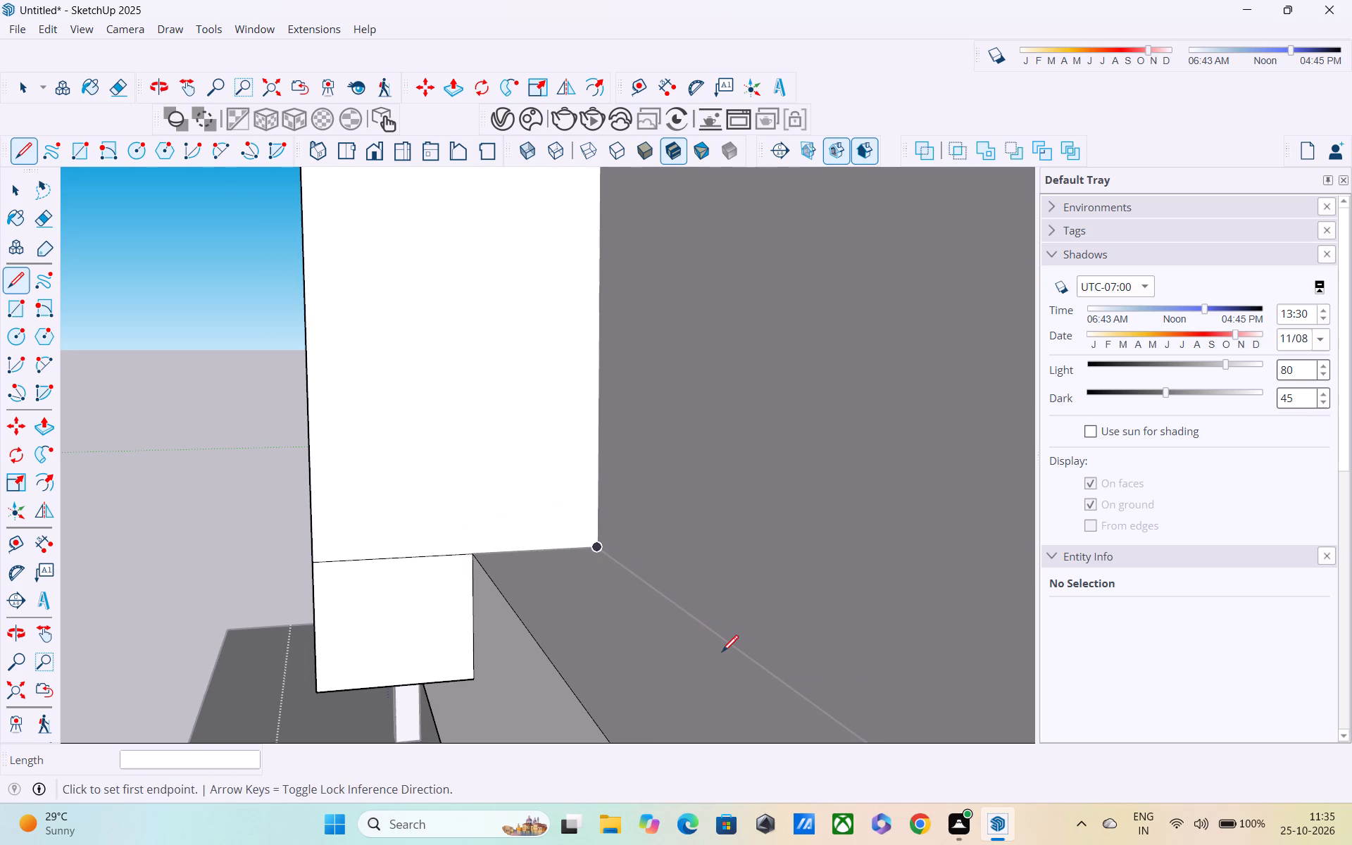
middle_click_drag(717, 653, 408, 472, "shift")
scroll(411, 474, "down", 9)
middle_click_drag(503, 580, 496, 513, "shift")
scroll(537, 552, "up", 2)
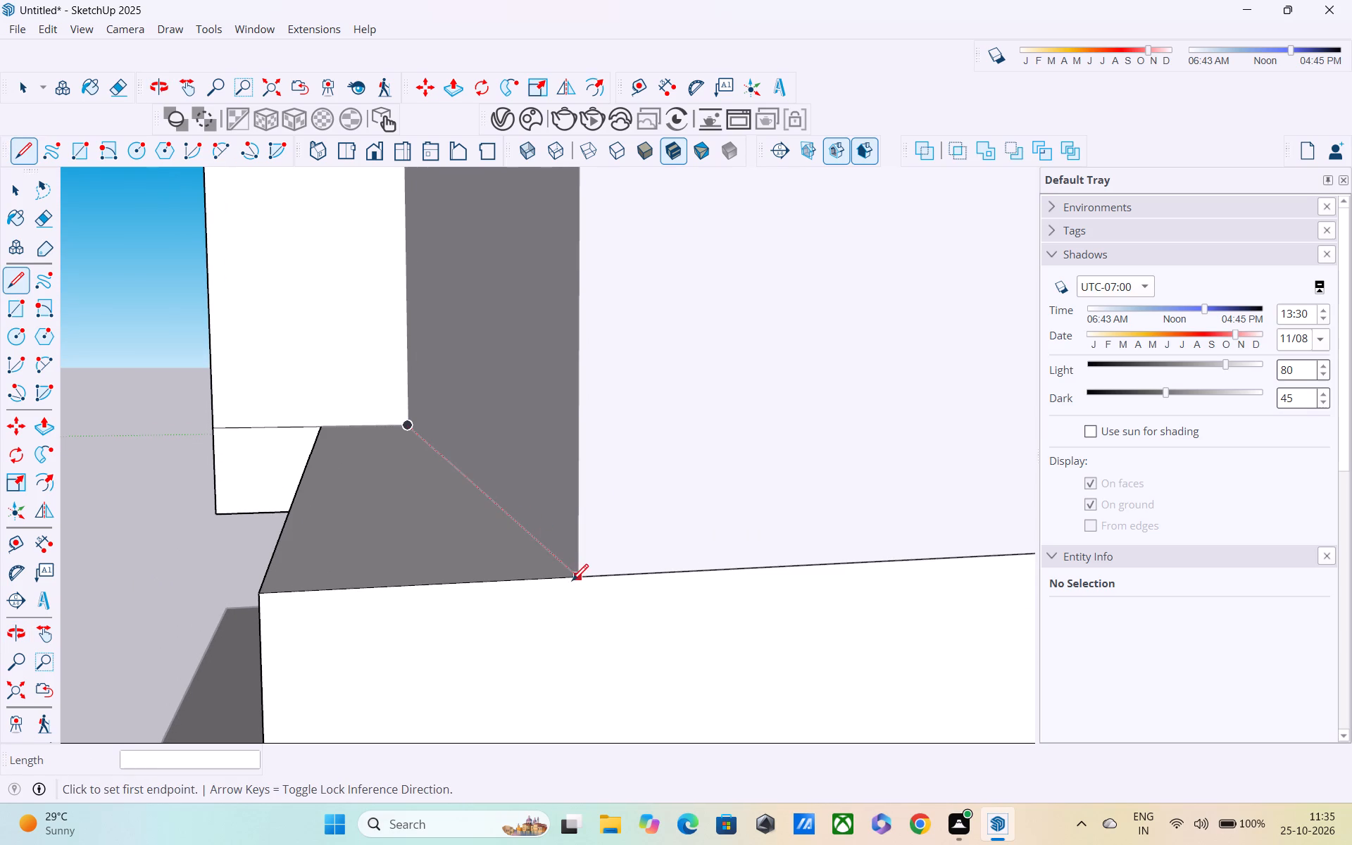
left_click(572, 582)
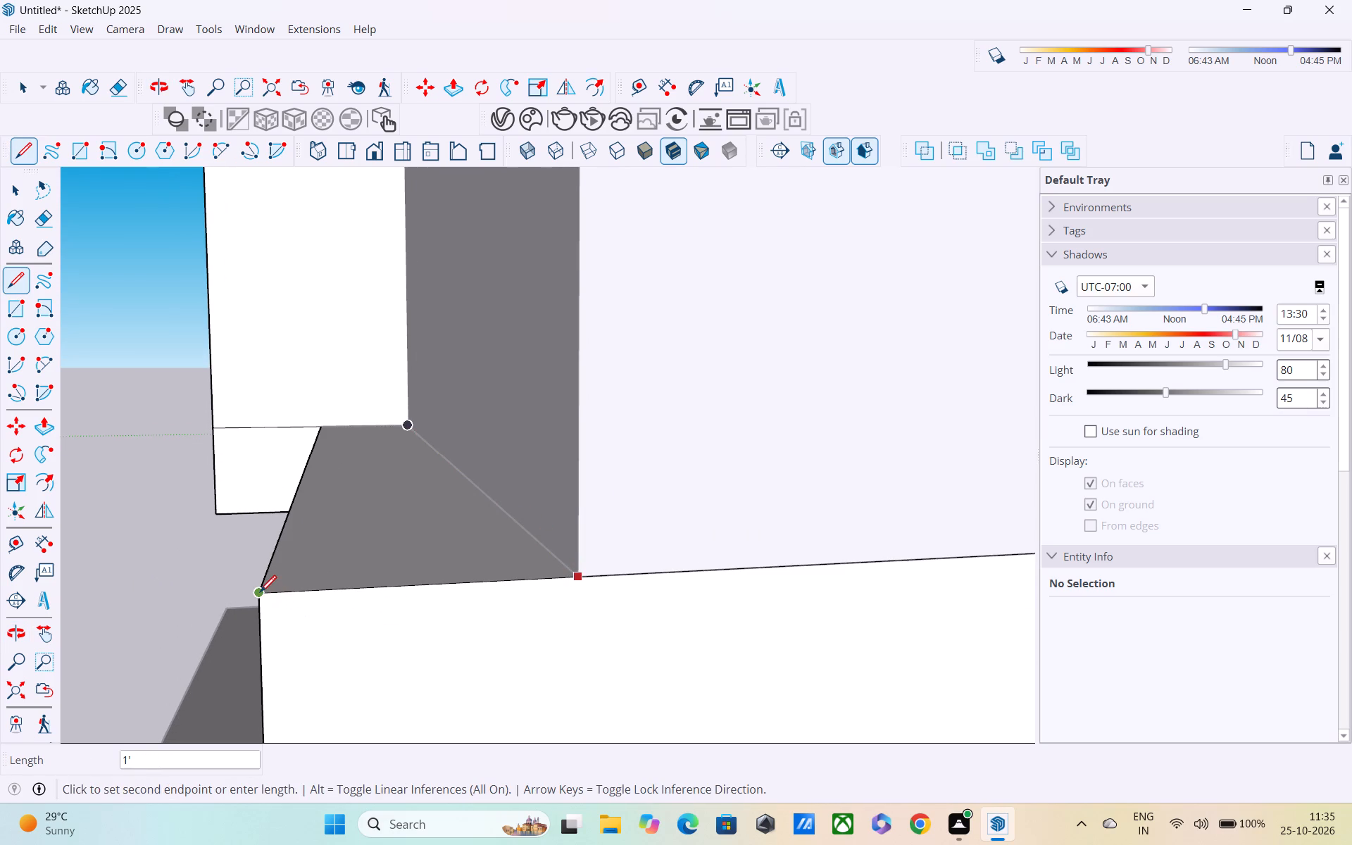
left_click(260, 594)
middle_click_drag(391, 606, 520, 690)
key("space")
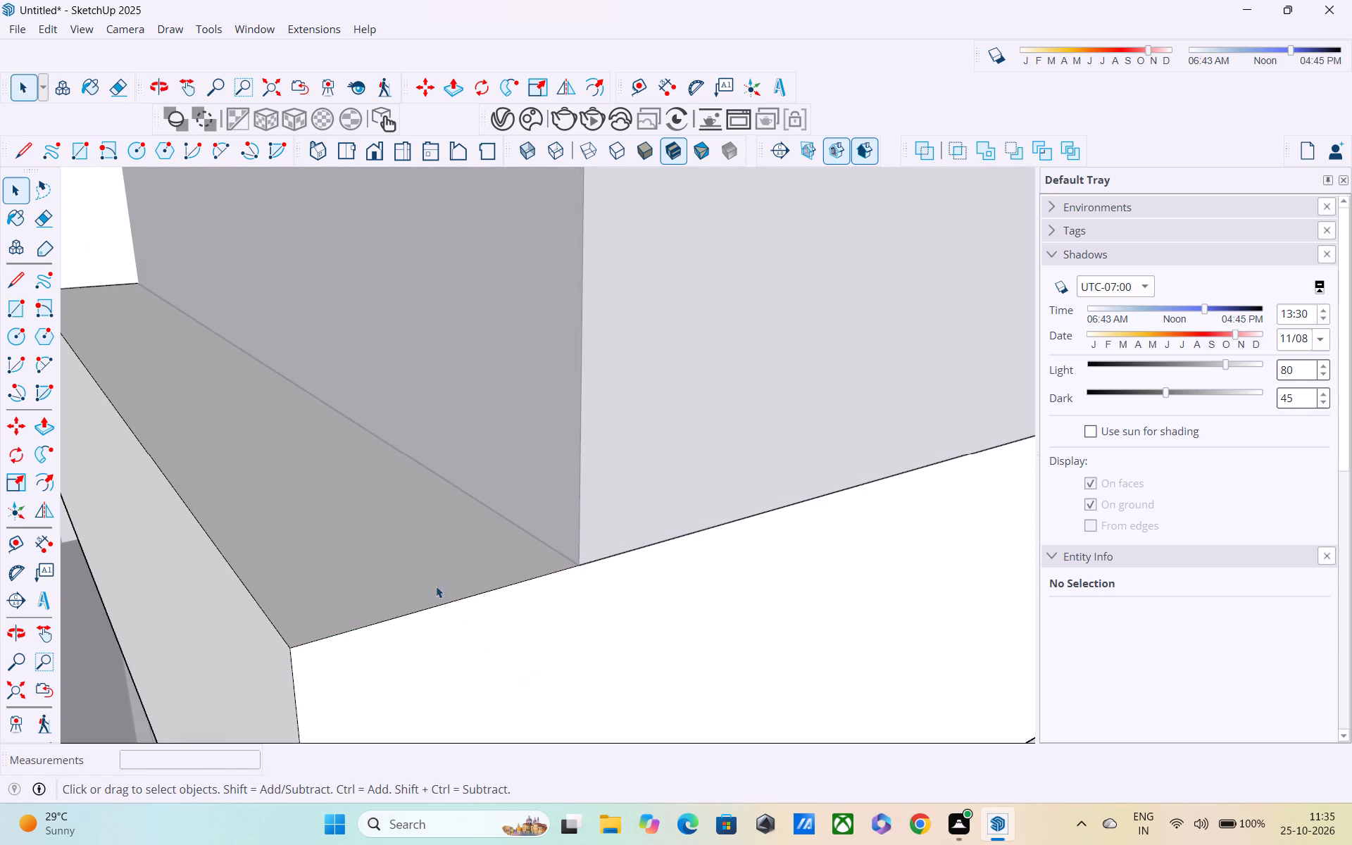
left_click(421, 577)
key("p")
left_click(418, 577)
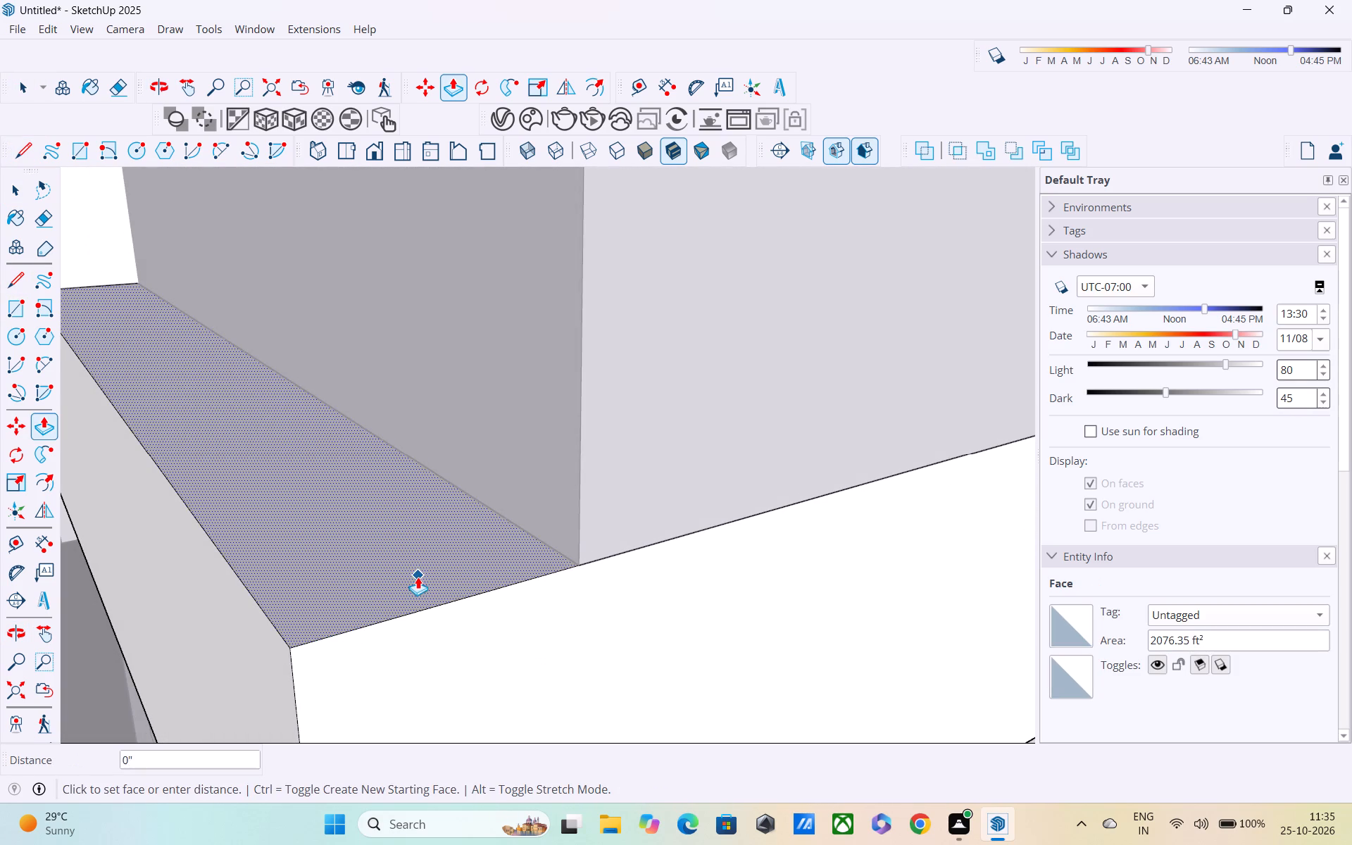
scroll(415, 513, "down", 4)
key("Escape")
Inside the slab and frame group, draw an 8' 1 1/2" line along the wall from its corner to the post's base, continuing to the slab's front edge.
middle_click_drag(427, 557, 375, 514)
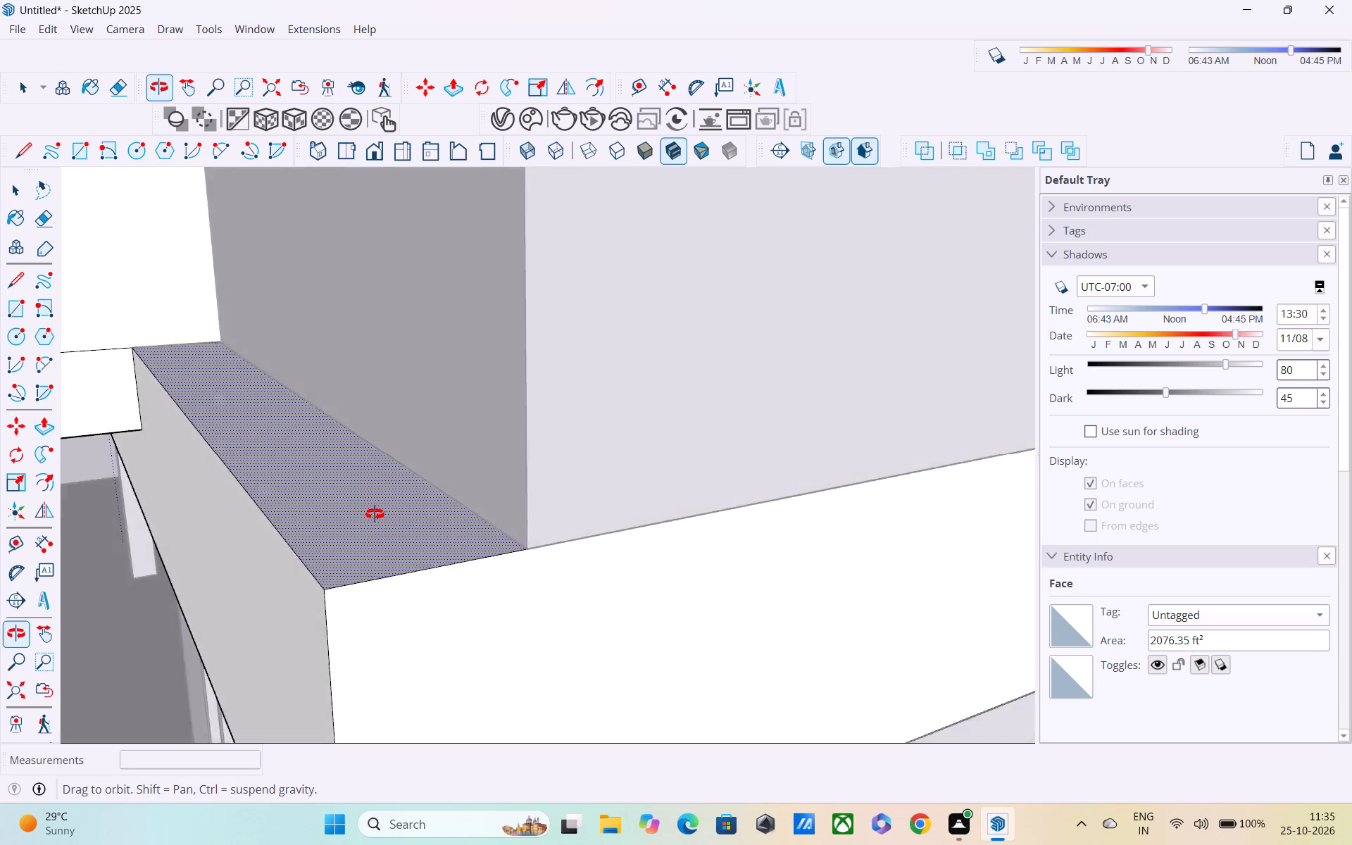
middle_click_drag(375, 514, 332, 494)
scroll(365, 520, "down", 5)
key("space")
double_click(154, 516)
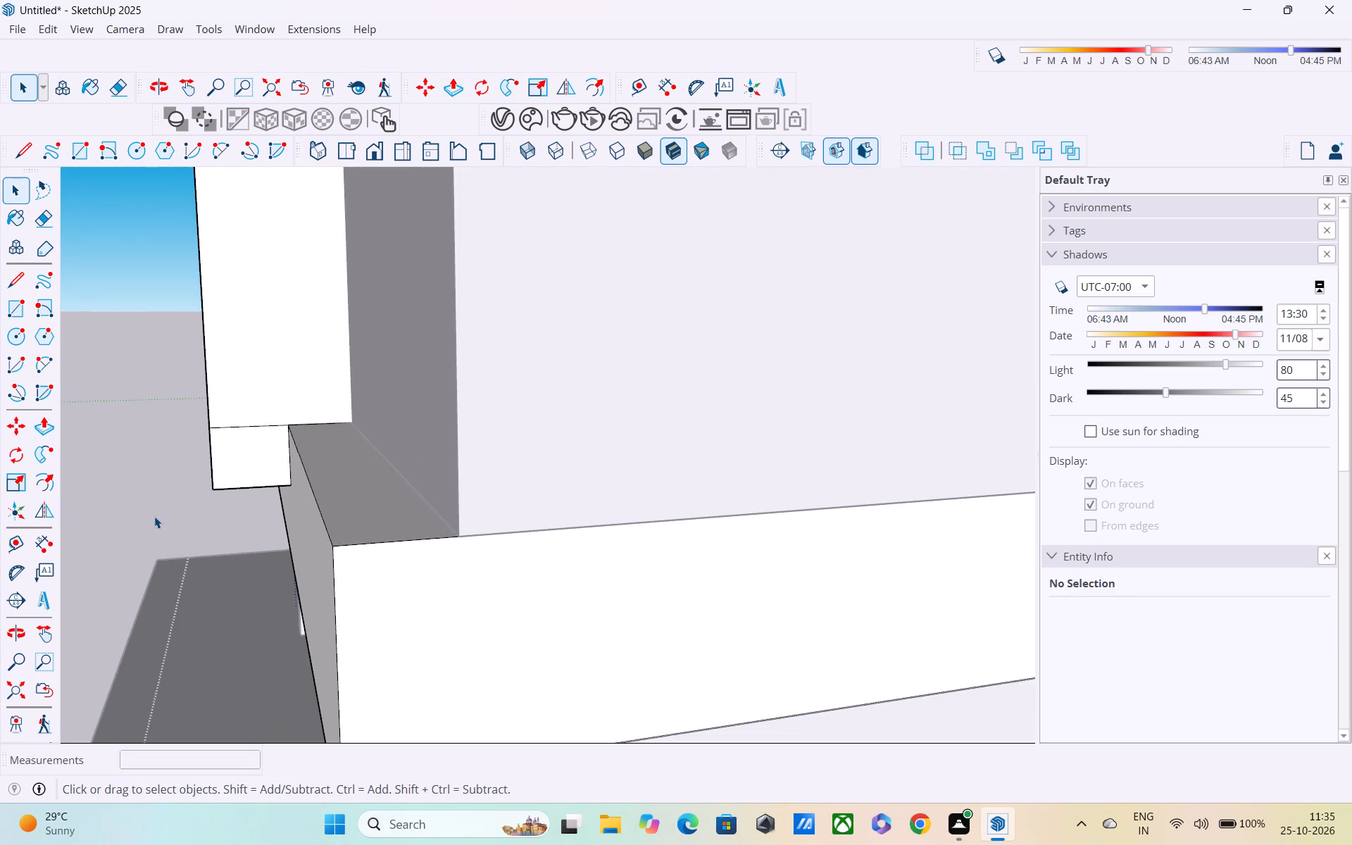
double_click(463, 577)
left_click(458, 576)
middle_click_drag(437, 578, 661, 705)
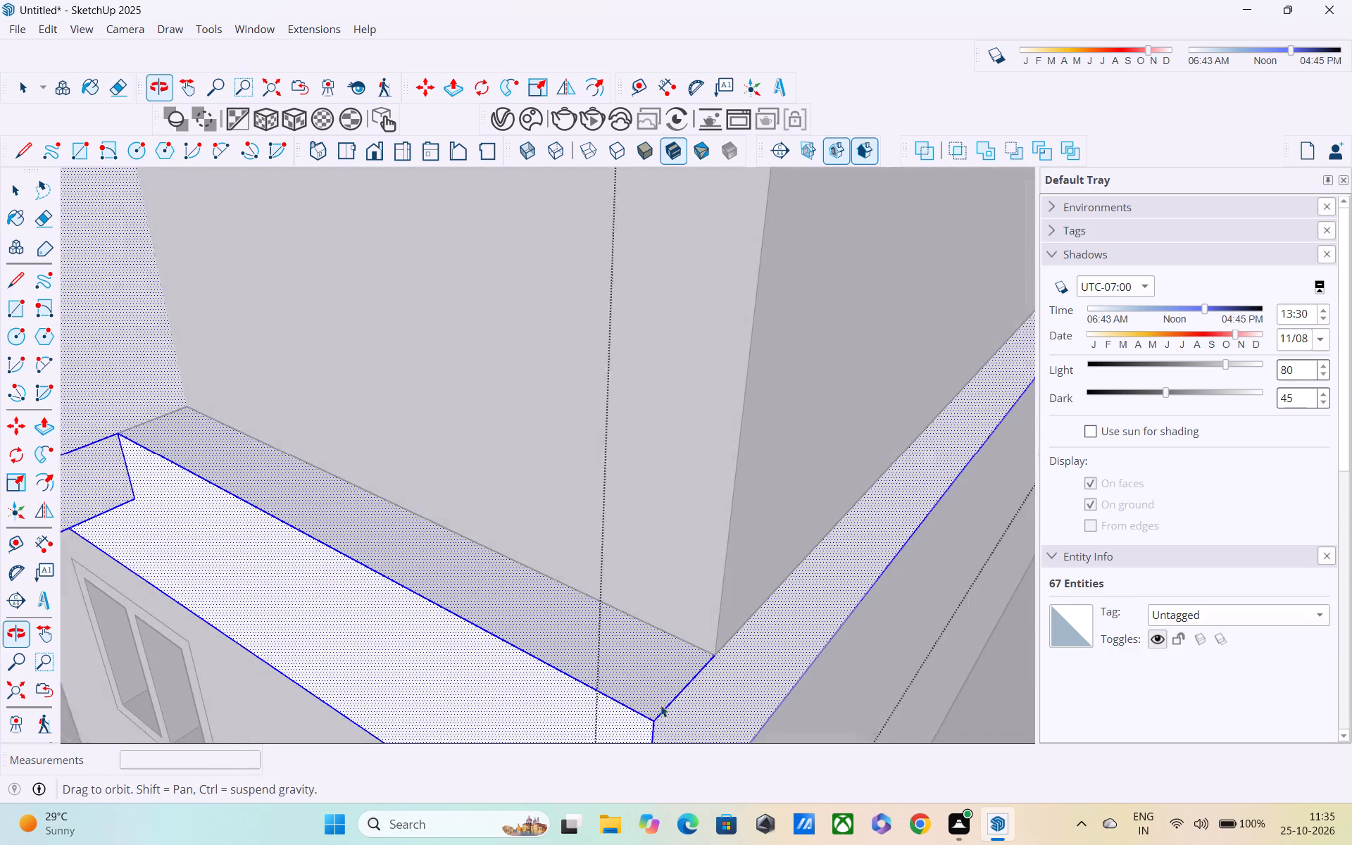
middle_click_drag(661, 705, 661, 706)
scroll(675, 668, "up", 4)
scroll(728, 664, "up", 18)
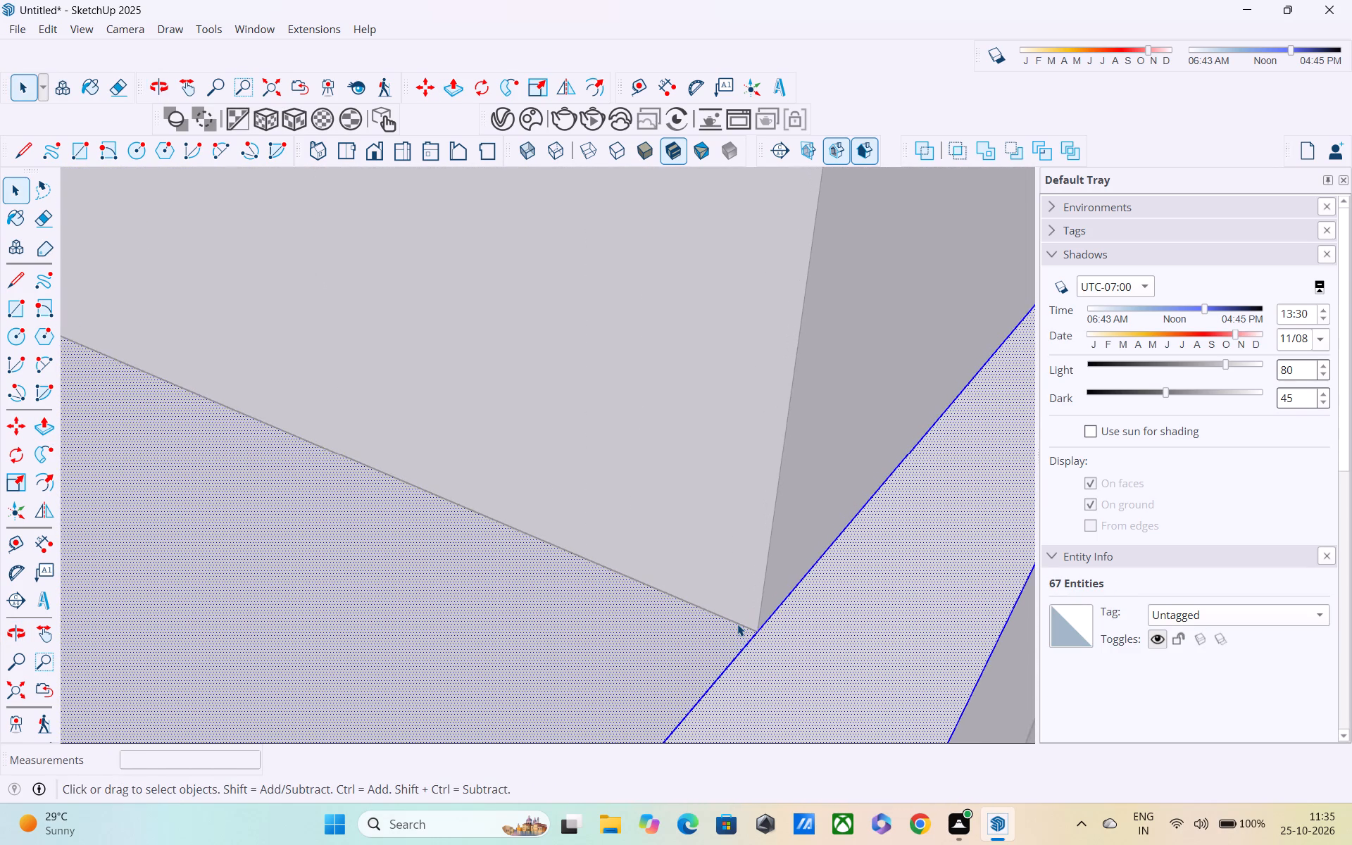
scroll(737, 624, "up", 3)
key("l")
left_click_drag(766, 639, 759, 639)
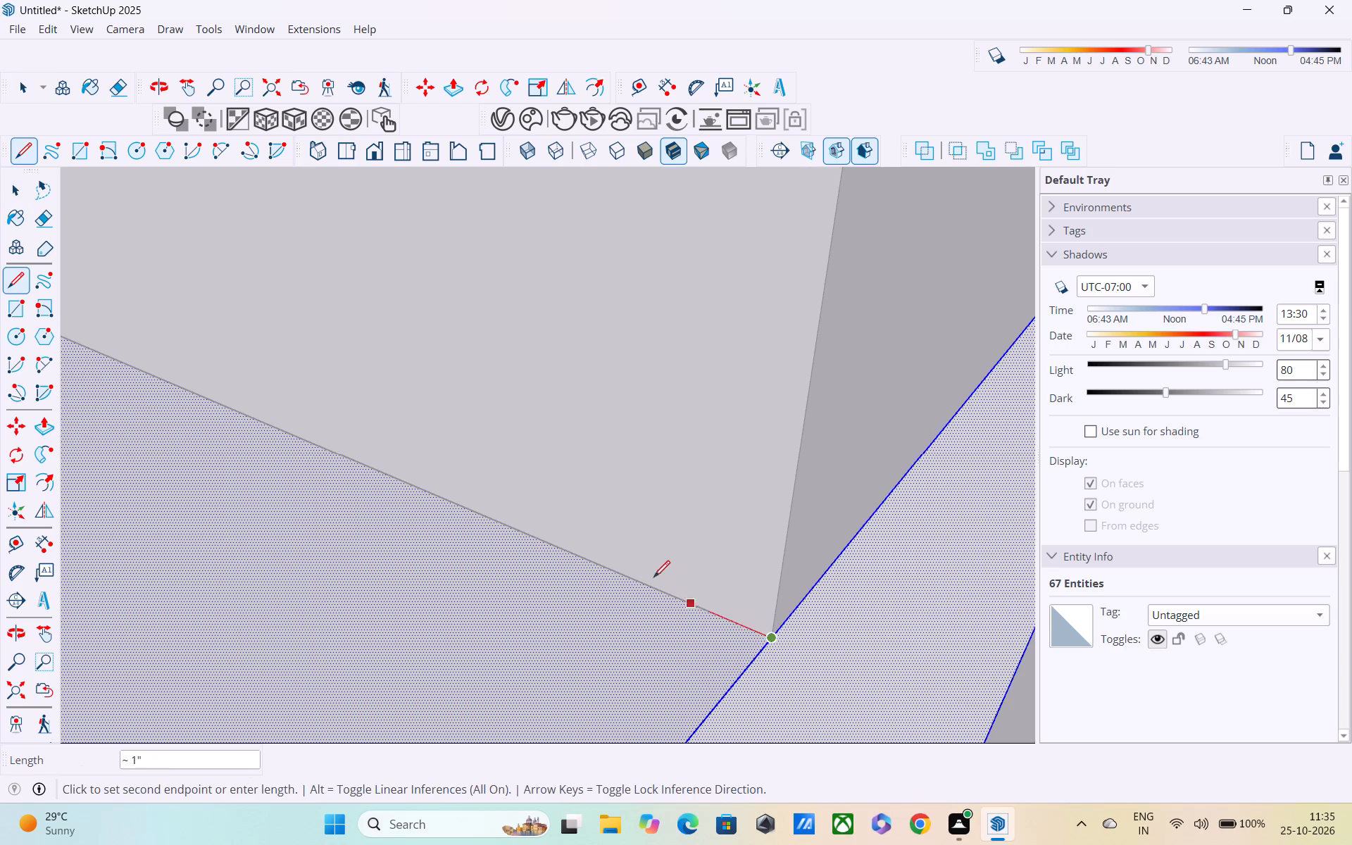
middle_click_drag(562, 537, 979, 627, "shift")
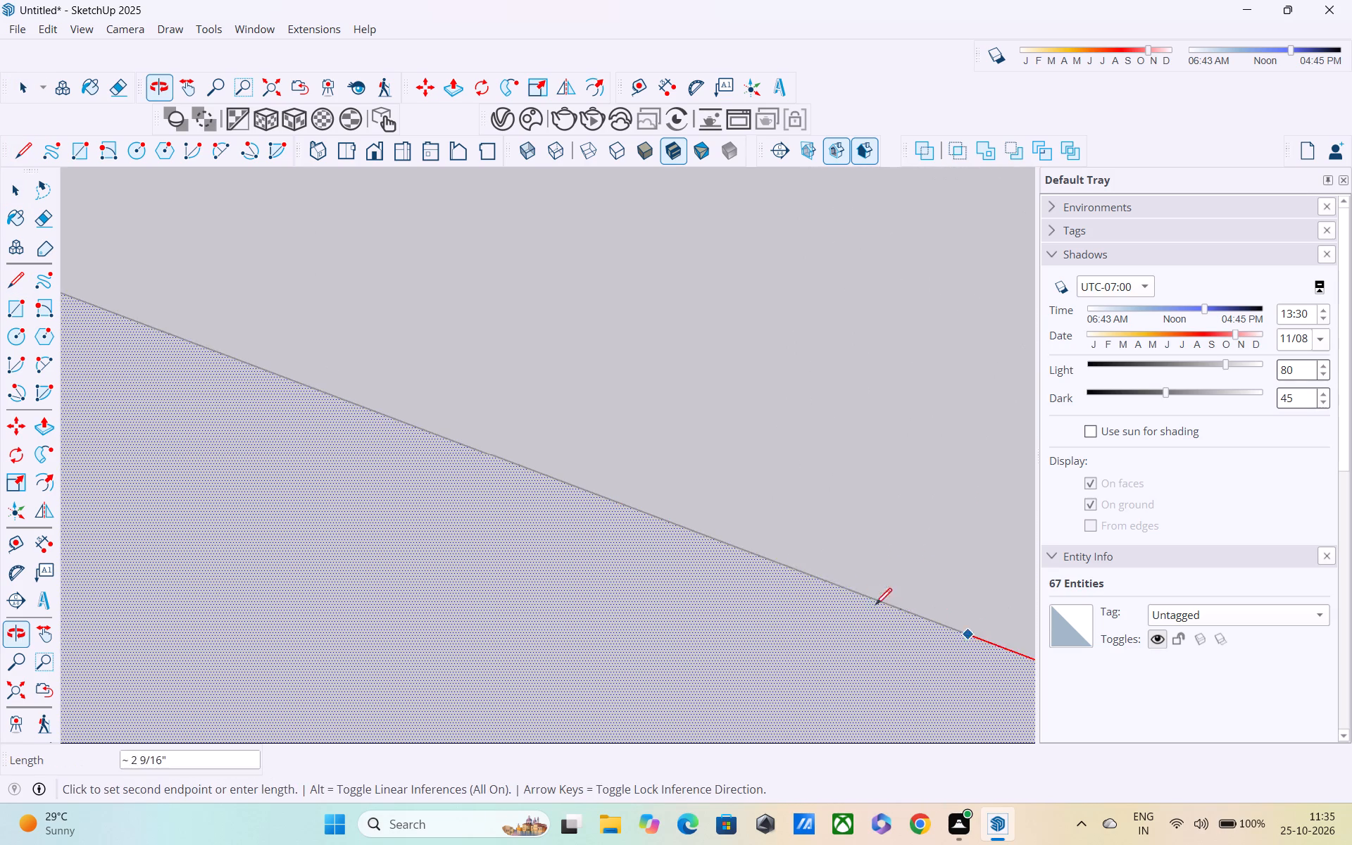
scroll(775, 580, "down", 5)
scroll(663, 540, "down", 1)
middle_click_drag(671, 556, 868, 672, "shift")
scroll(862, 653, "down", 3)
scroll(862, 653, "up", 2)
scroll(862, 653, "down", 3)
middle_click_drag(820, 637, 972, 711)
scroll(780, 610, "down", 6)
scroll(700, 587, "down", 2)
middle_click_drag(700, 587, 932, 730)
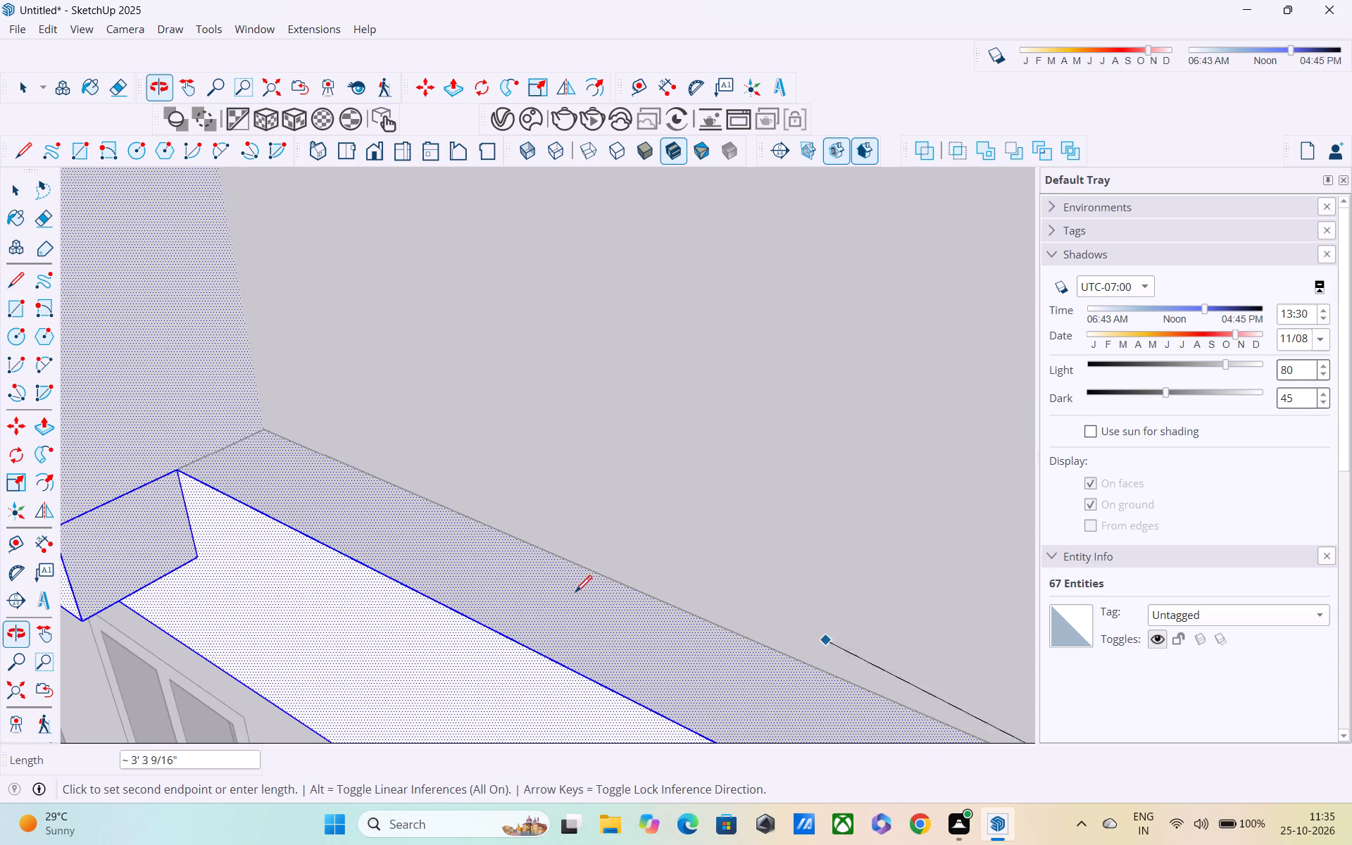
scroll(387, 561, "up", 1)
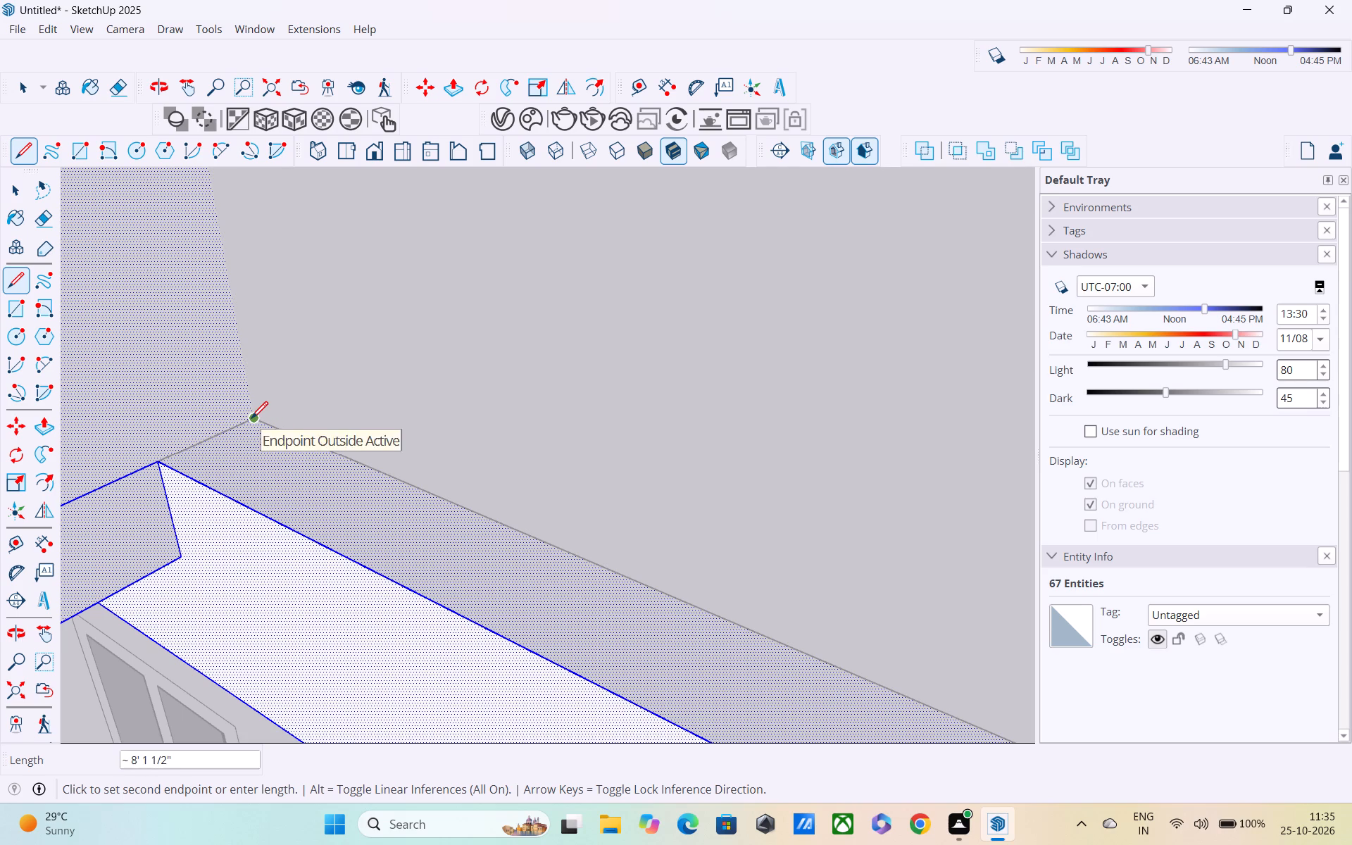
left_click(251, 420)
left_click(163, 460)
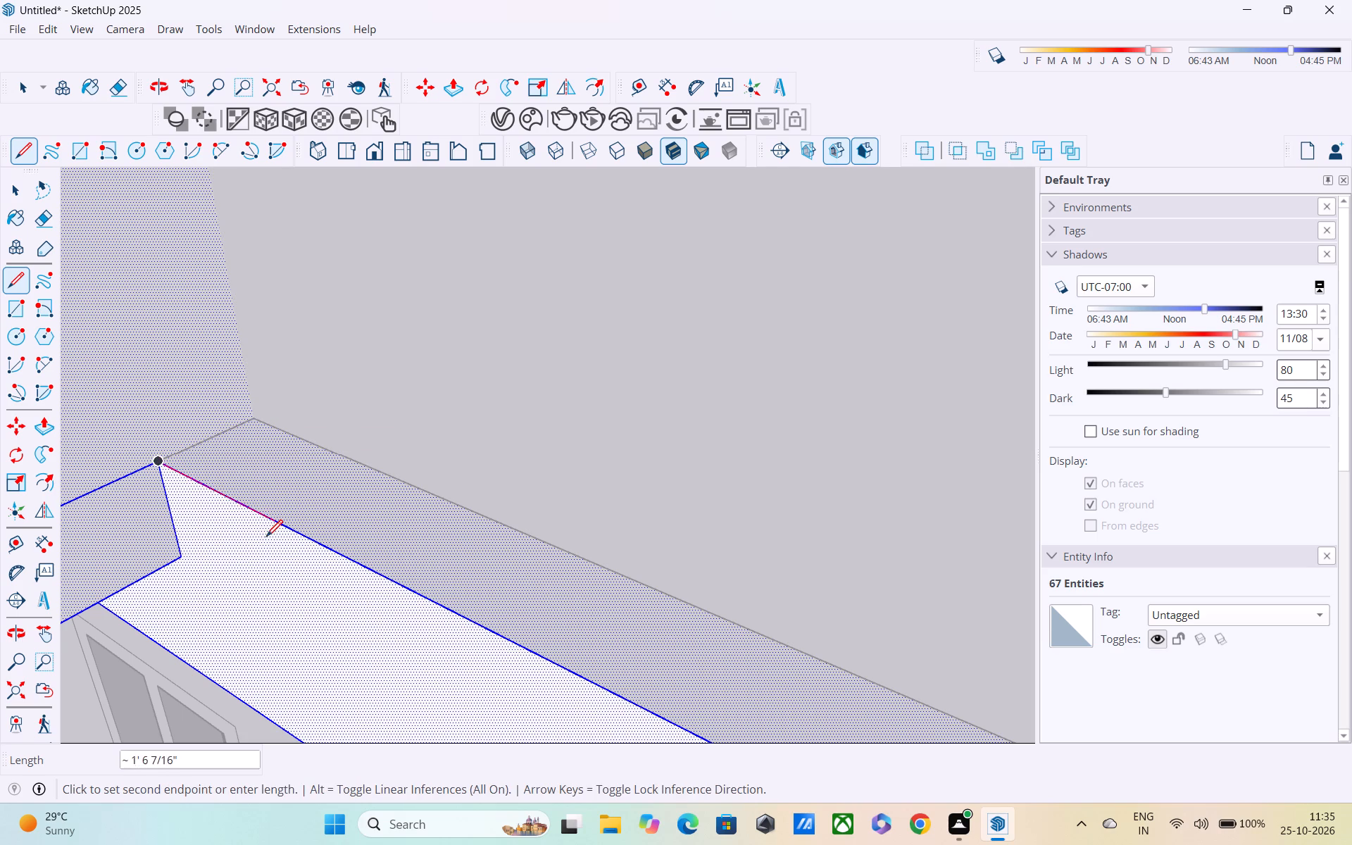
On the slab's end face, draw a 6" line at the deepened edge's inner corner and a vertical line from the wall corner to the slab's underside.
middle_click_drag(266, 538, 59, 396, "shift")
scroll(89, 411, "down", 5)
scroll(389, 497, "down", 4)
middle_click_drag(434, 527, 320, 356)
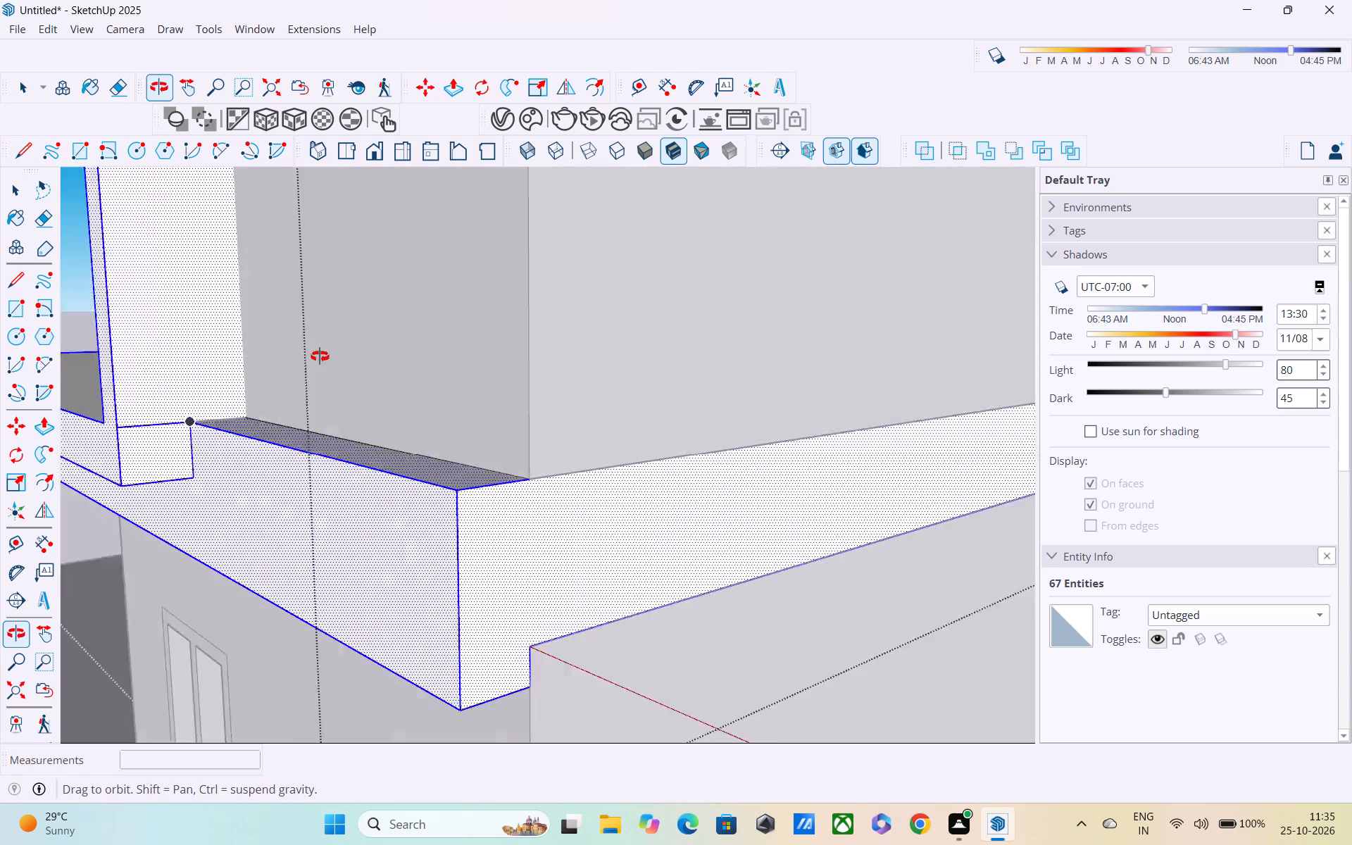
middle_click_drag(320, 356, 293, 327)
scroll(293, 327, "up", 1)
middle_click_drag(466, 574, 315, 399)
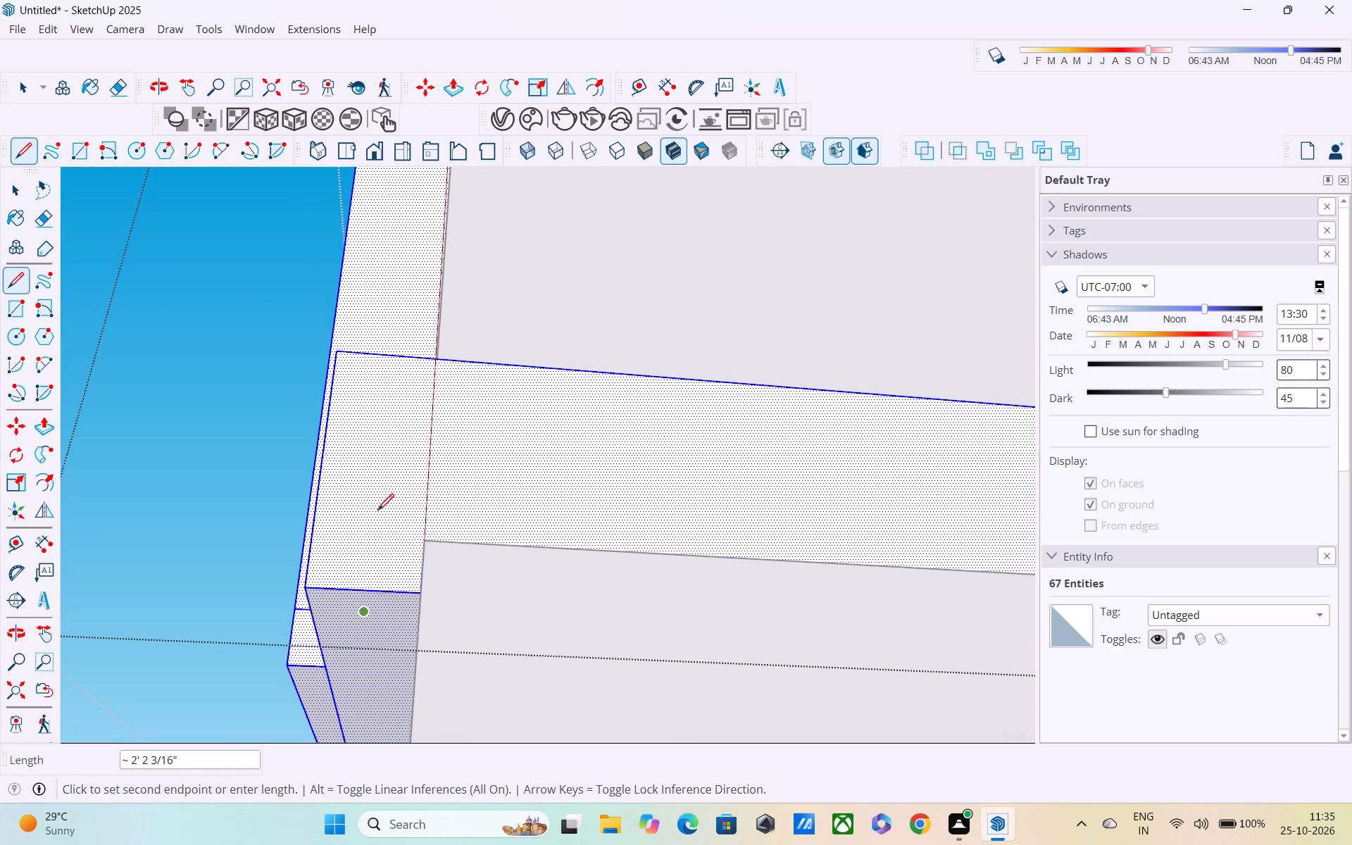
key("space")
key("l")
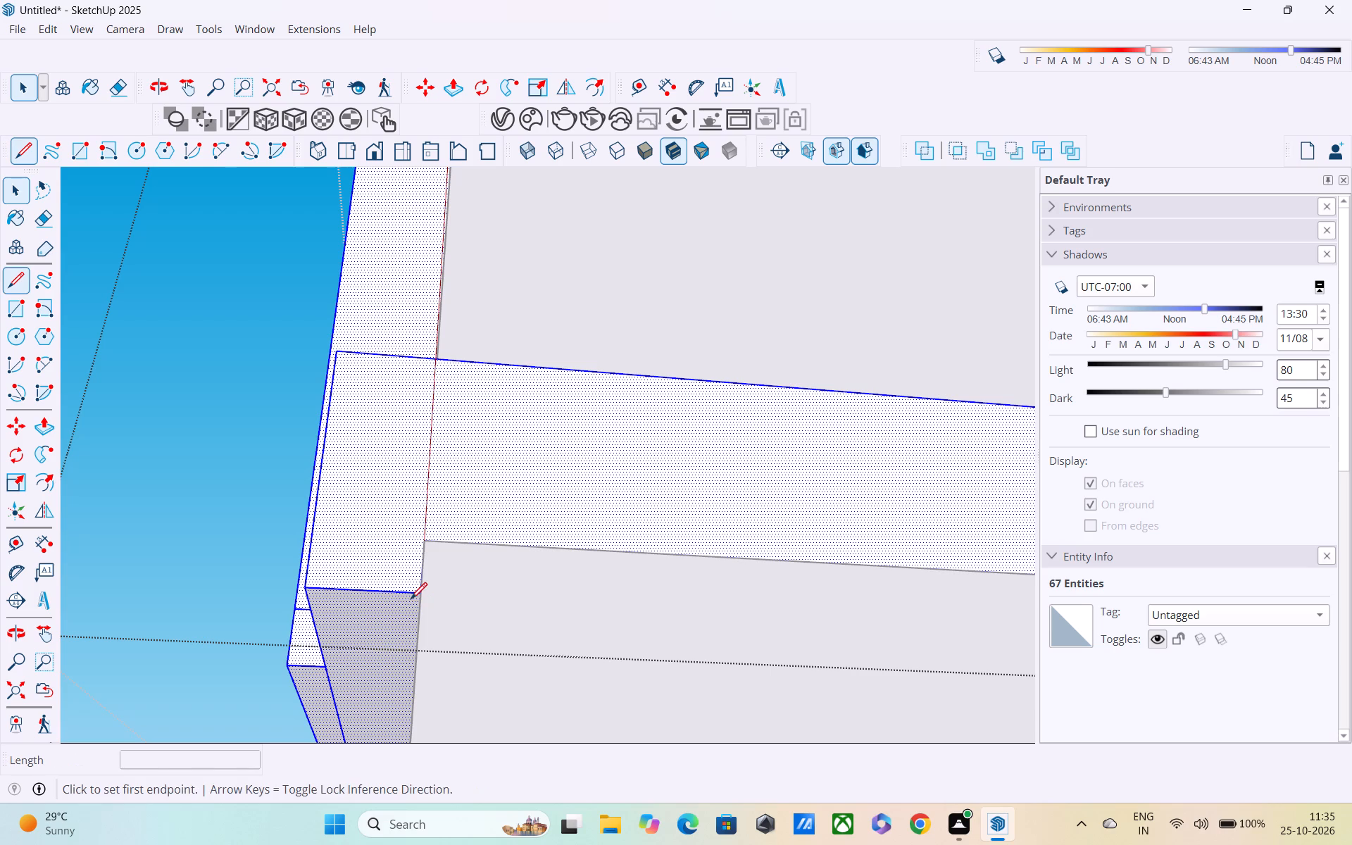
left_click(418, 599)
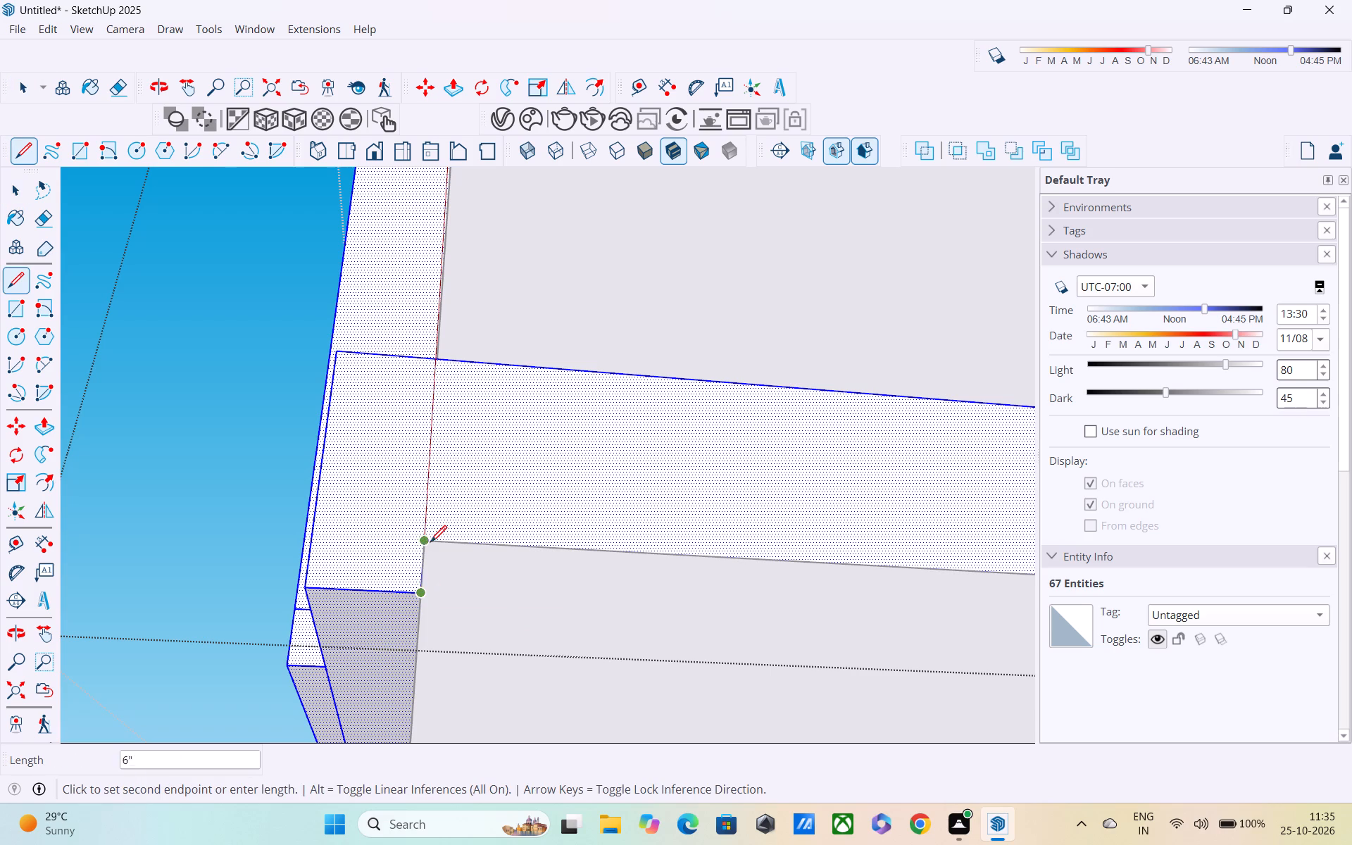
left_click(429, 542)
scroll(437, 545, "down", 3)
middle_click_drag(437, 545, 447, 755)
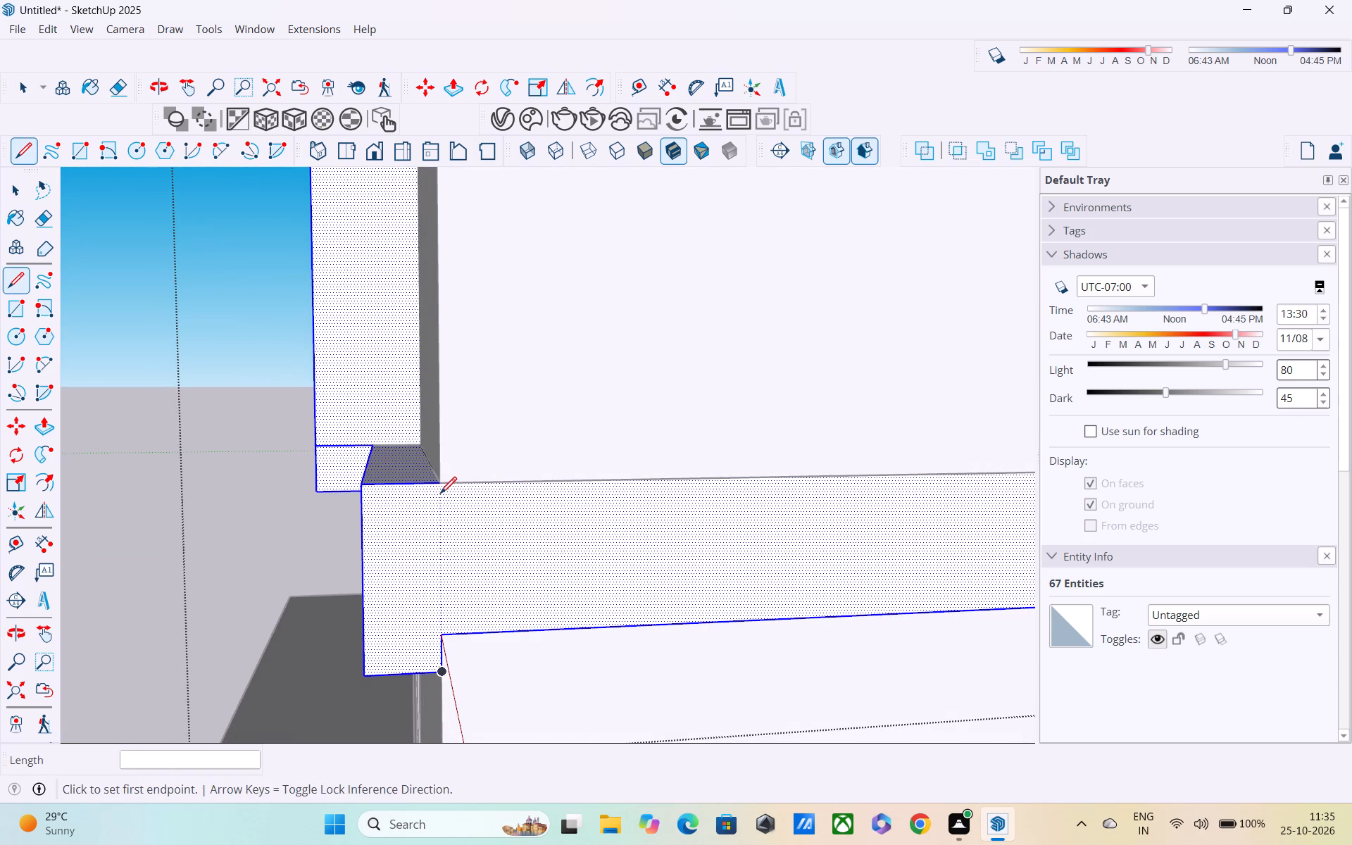
left_click(439, 493)
left_click(450, 649)
Push/Pull the slab's top strip between the post and the wall corner up 12', level with the frame's top.
middle_click_drag(449, 653, 477, 772)
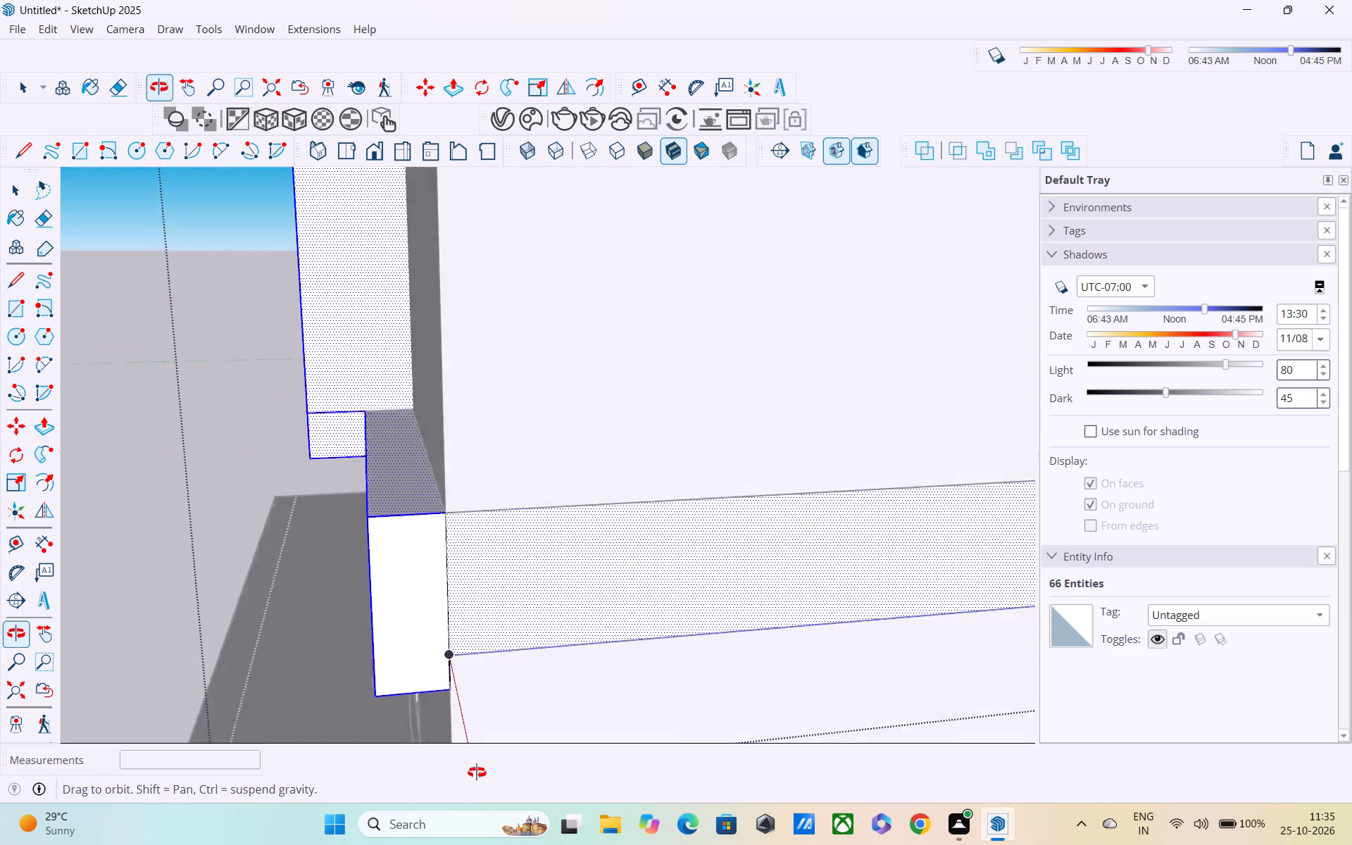
middle_click_drag(477, 772, 495, 799)
key("space")
key("p")
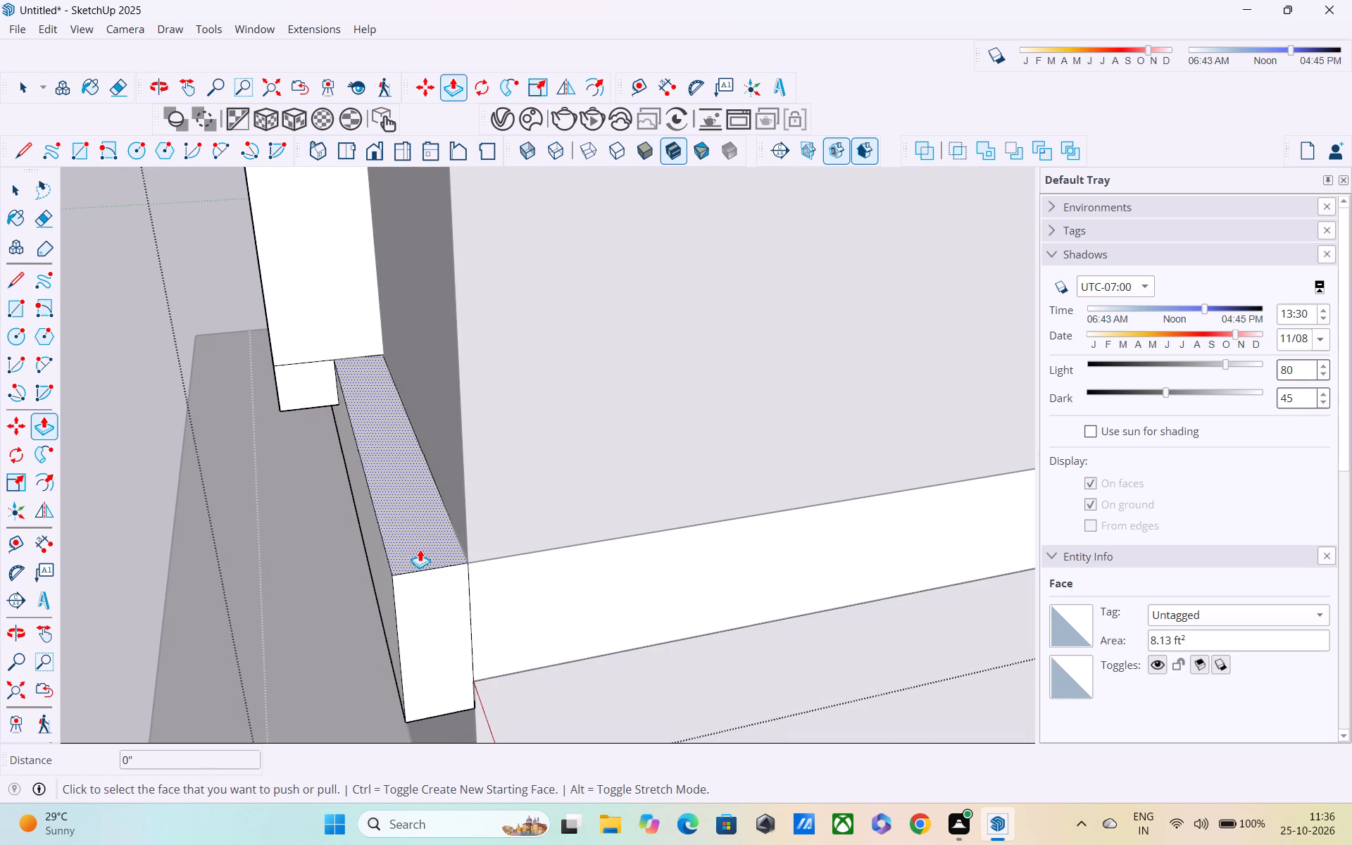
left_click(420, 549)
scroll(413, 468, "down", 5)
middle_click_drag(409, 465, 627, 375)
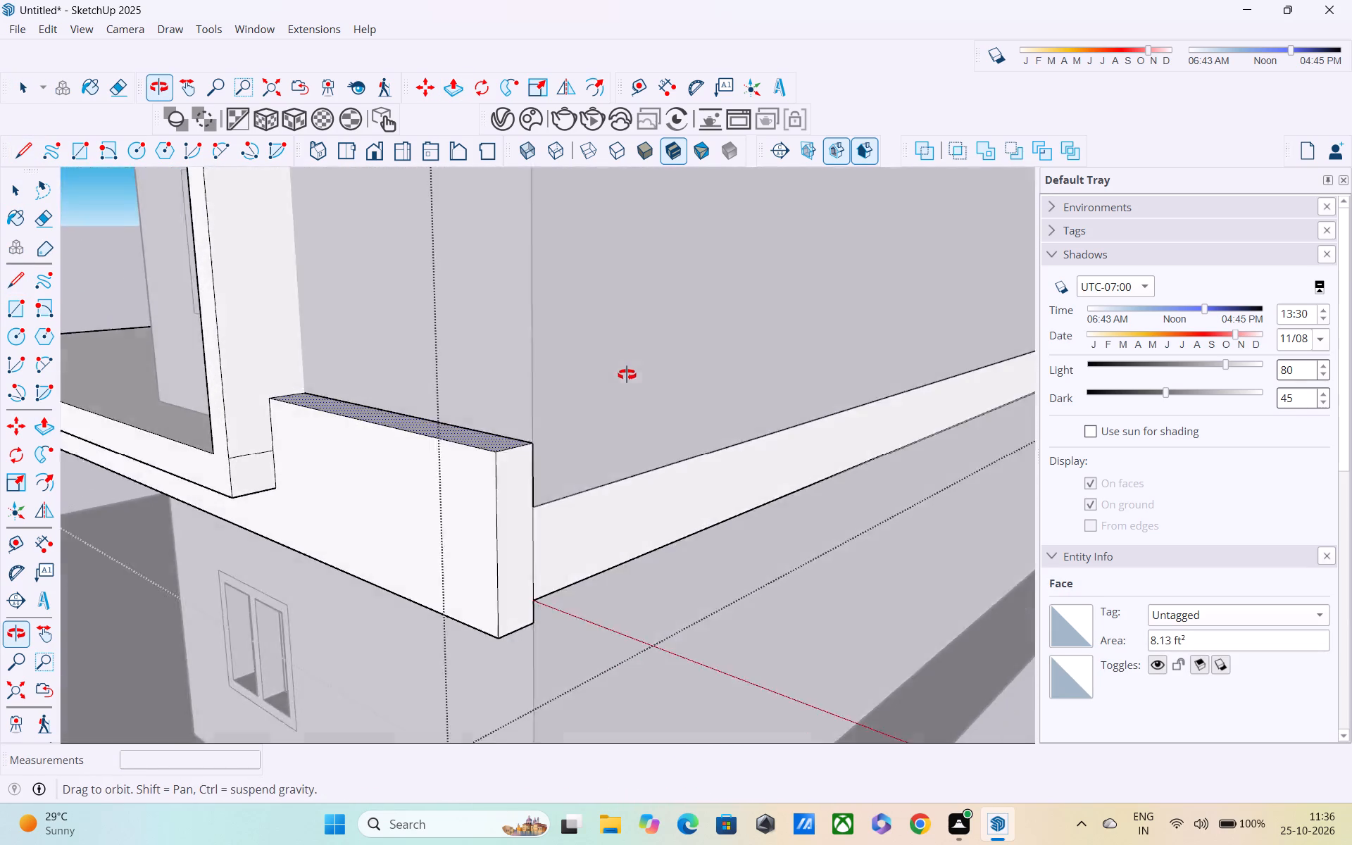
middle_click_drag(627, 375, 679, 356)
scroll(600, 363, "down", 4)
scroll(542, 363, "down", 3)
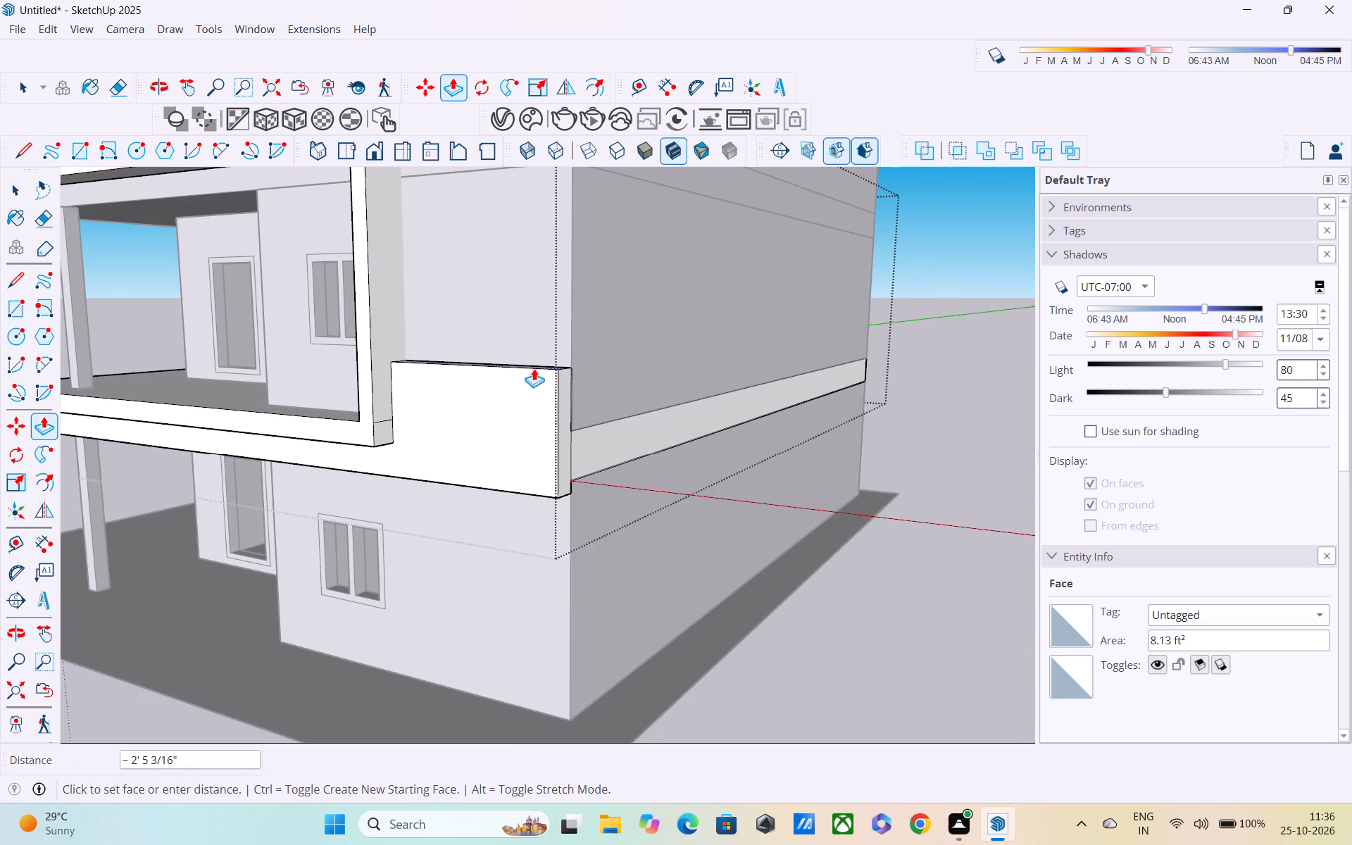
middle_click_drag(533, 371, 567, 602, "shift")
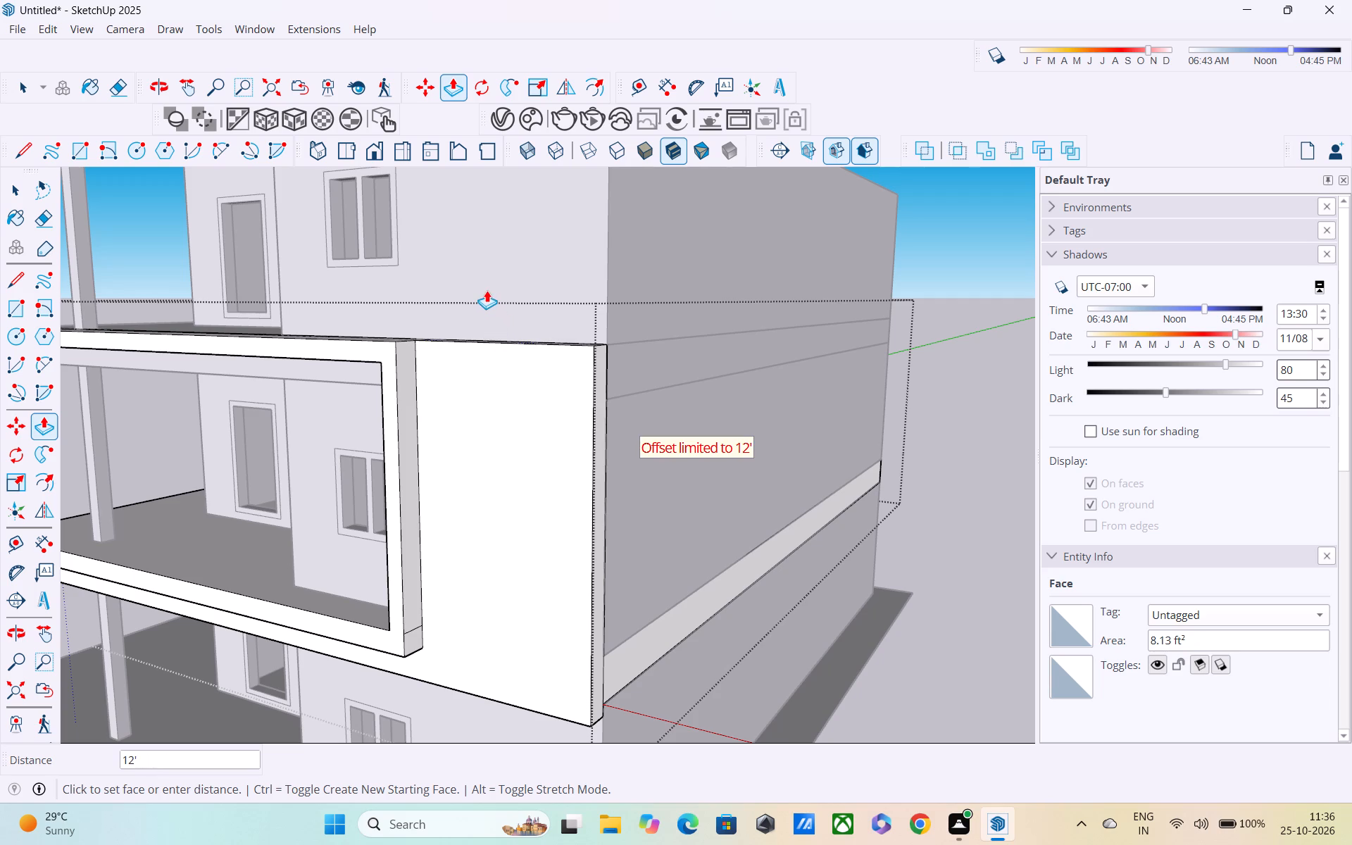
left_click(492, 332)
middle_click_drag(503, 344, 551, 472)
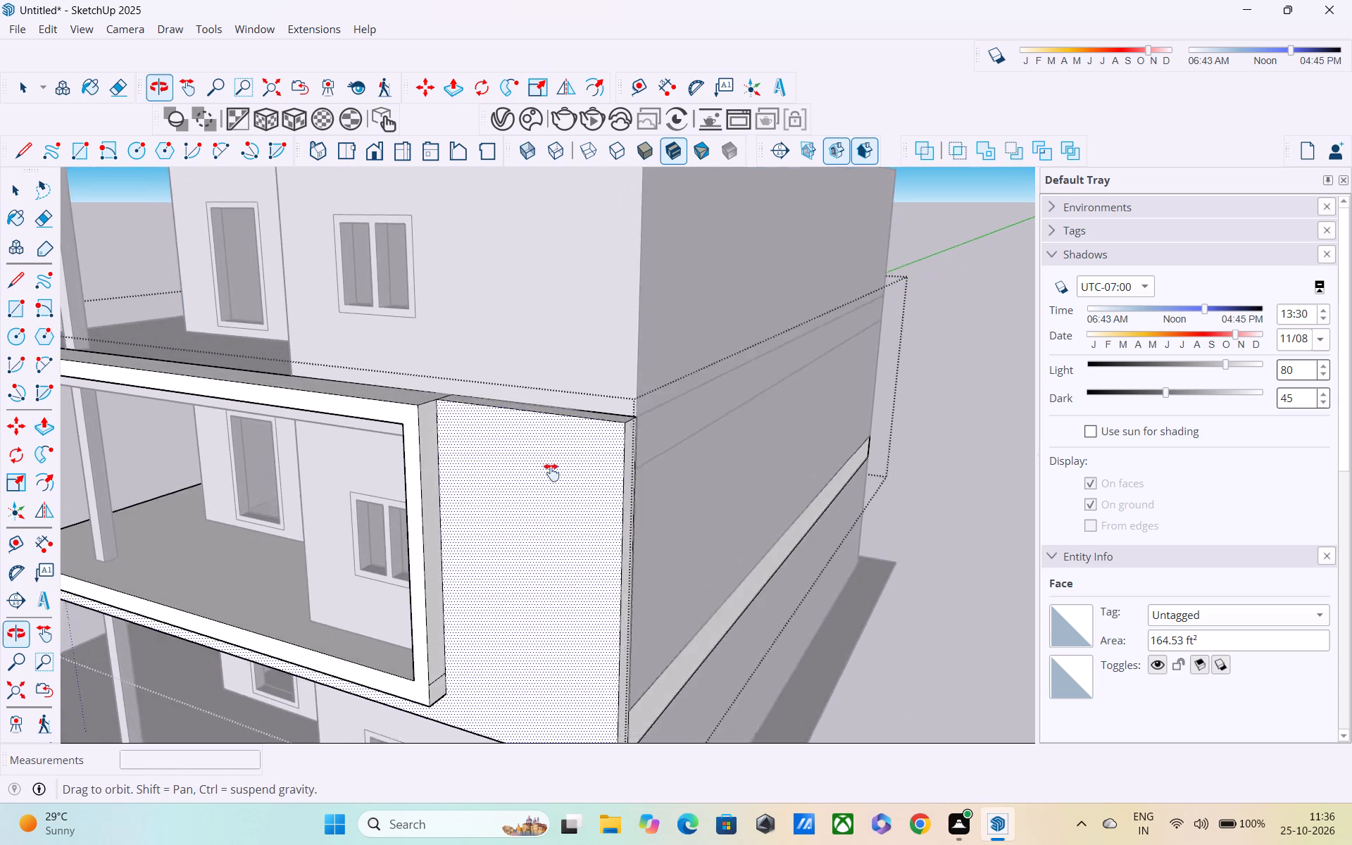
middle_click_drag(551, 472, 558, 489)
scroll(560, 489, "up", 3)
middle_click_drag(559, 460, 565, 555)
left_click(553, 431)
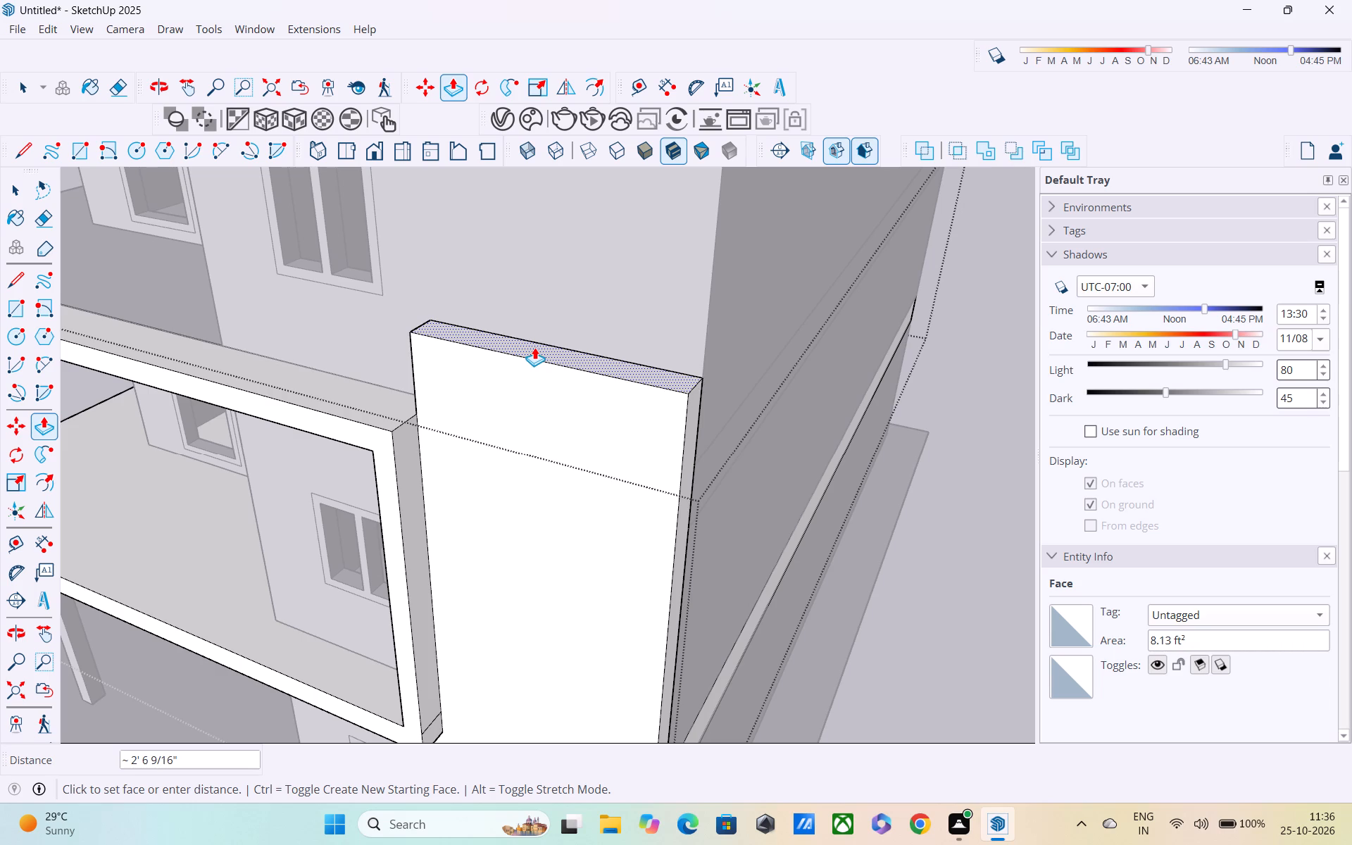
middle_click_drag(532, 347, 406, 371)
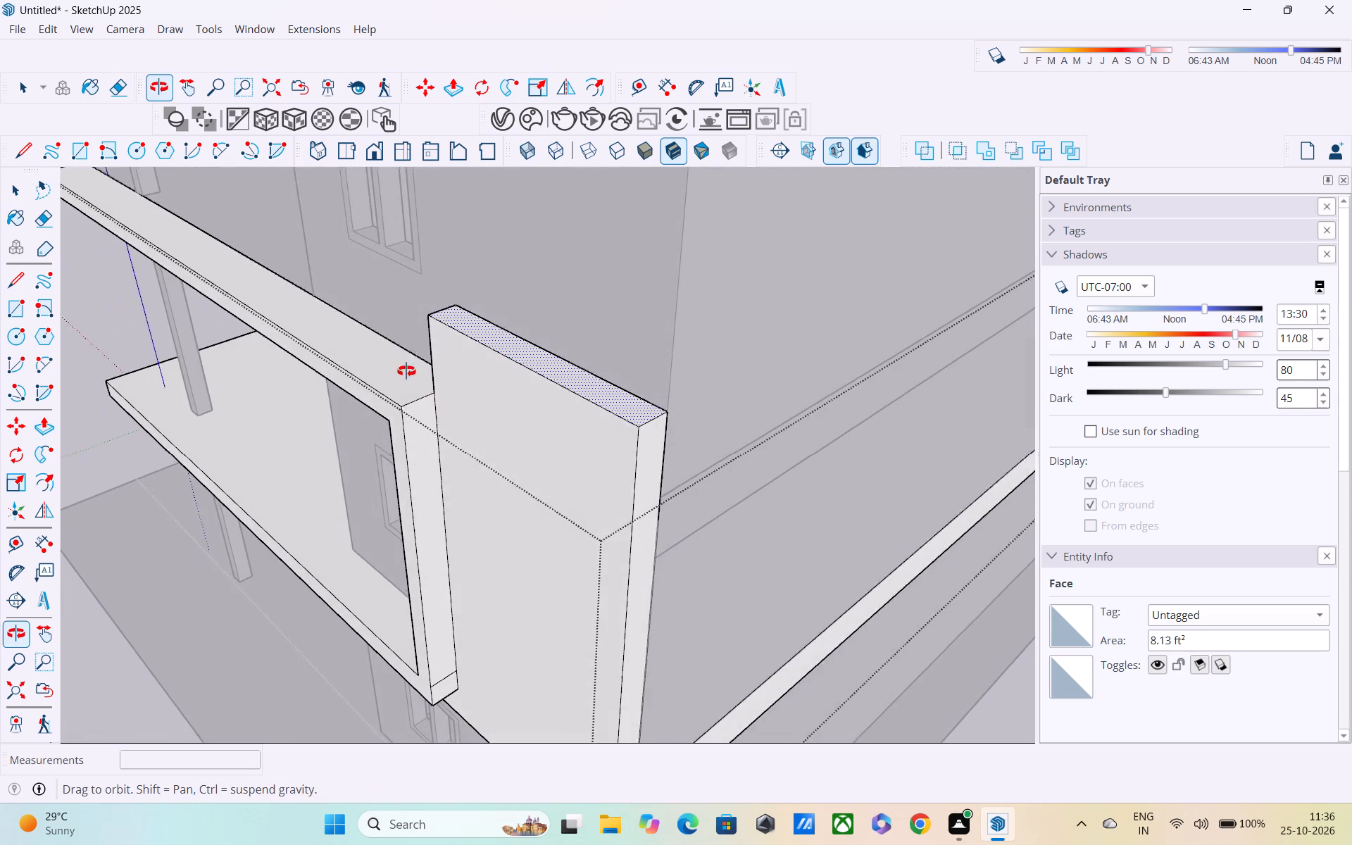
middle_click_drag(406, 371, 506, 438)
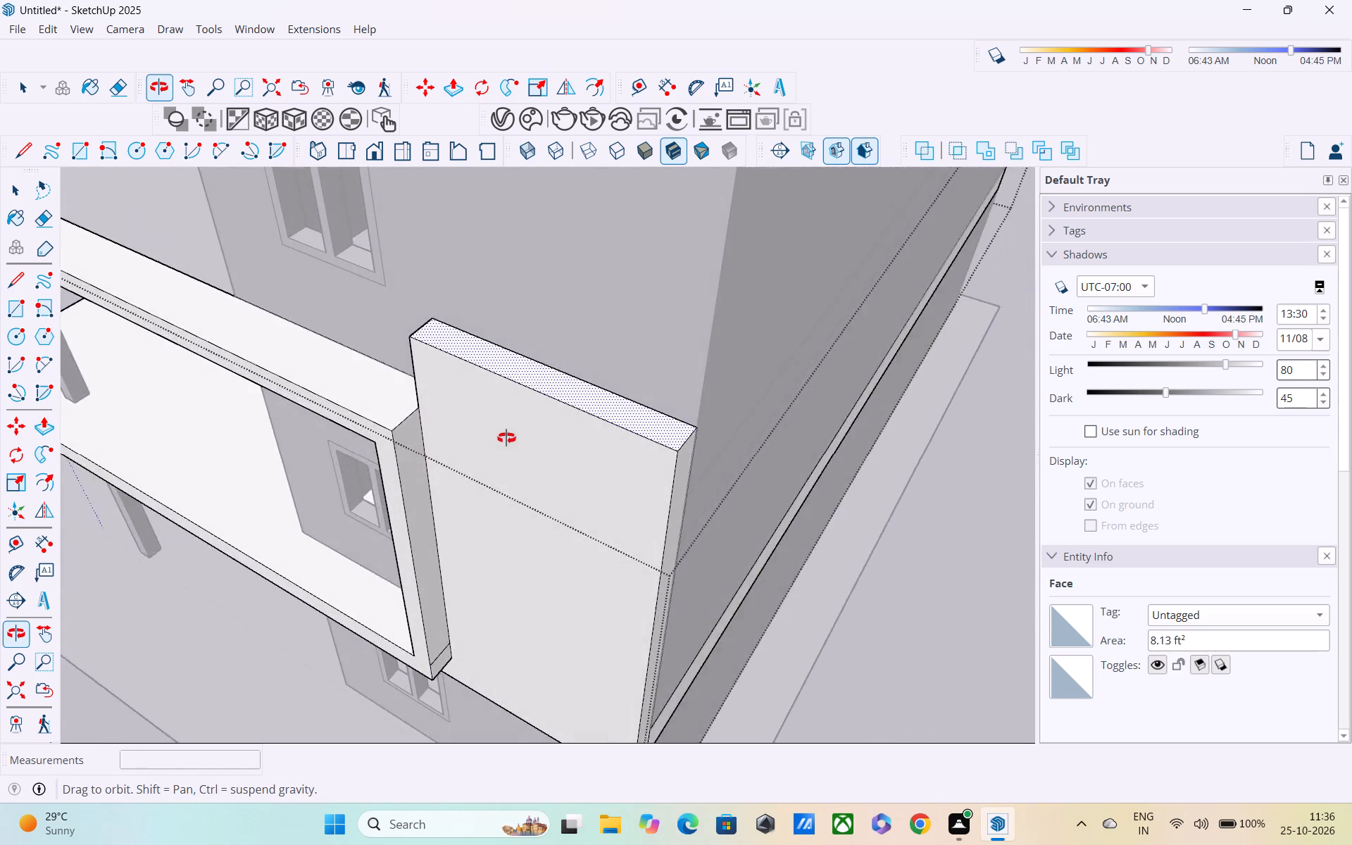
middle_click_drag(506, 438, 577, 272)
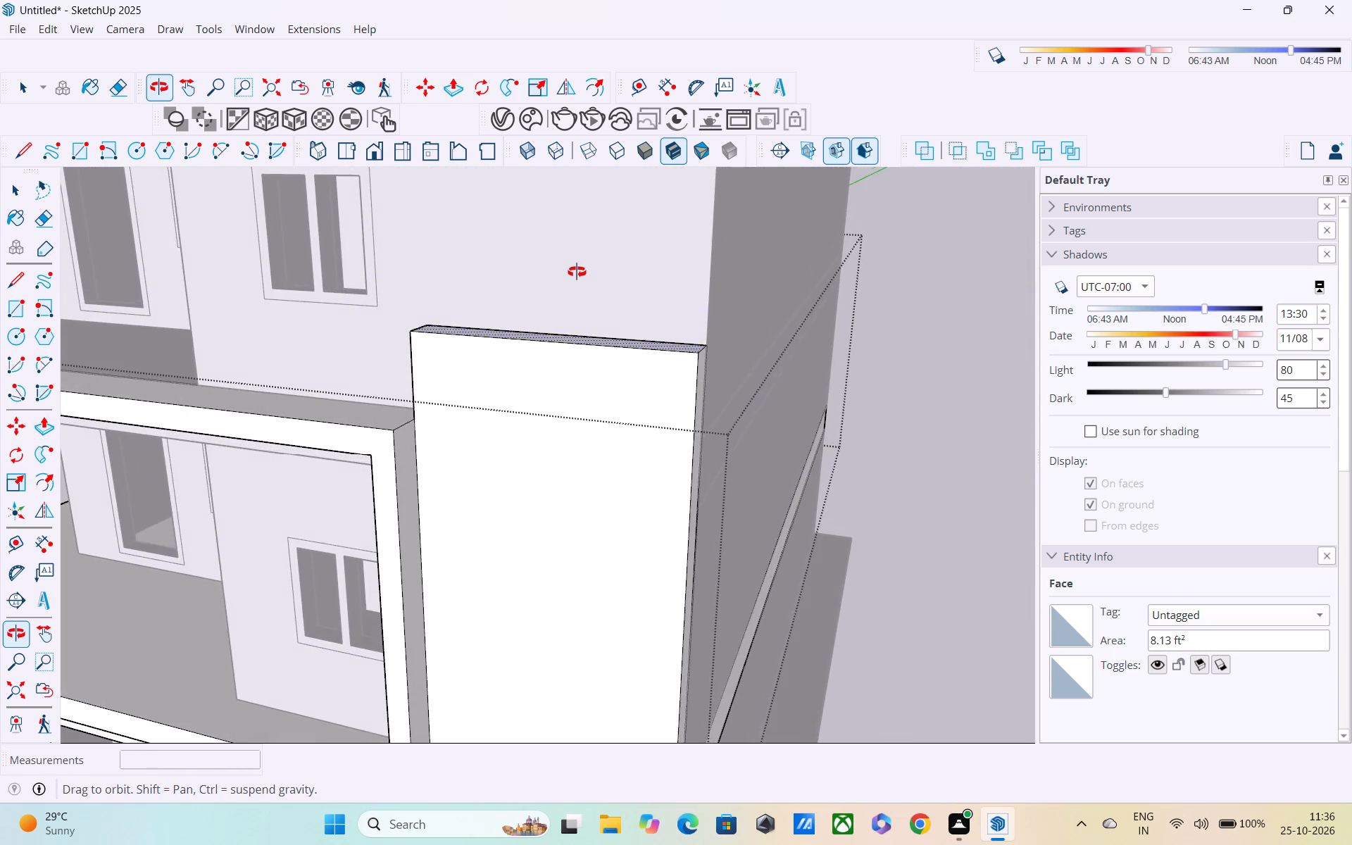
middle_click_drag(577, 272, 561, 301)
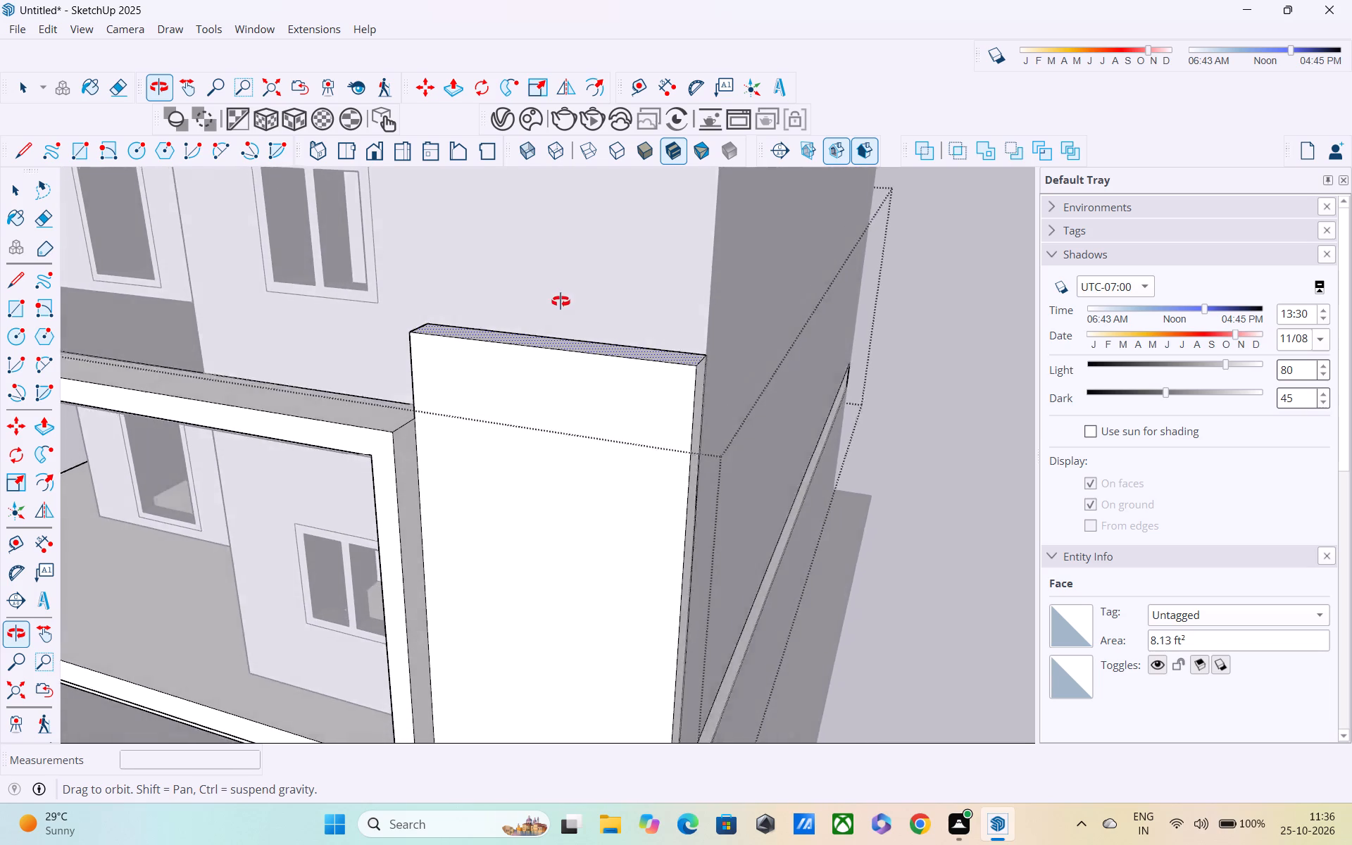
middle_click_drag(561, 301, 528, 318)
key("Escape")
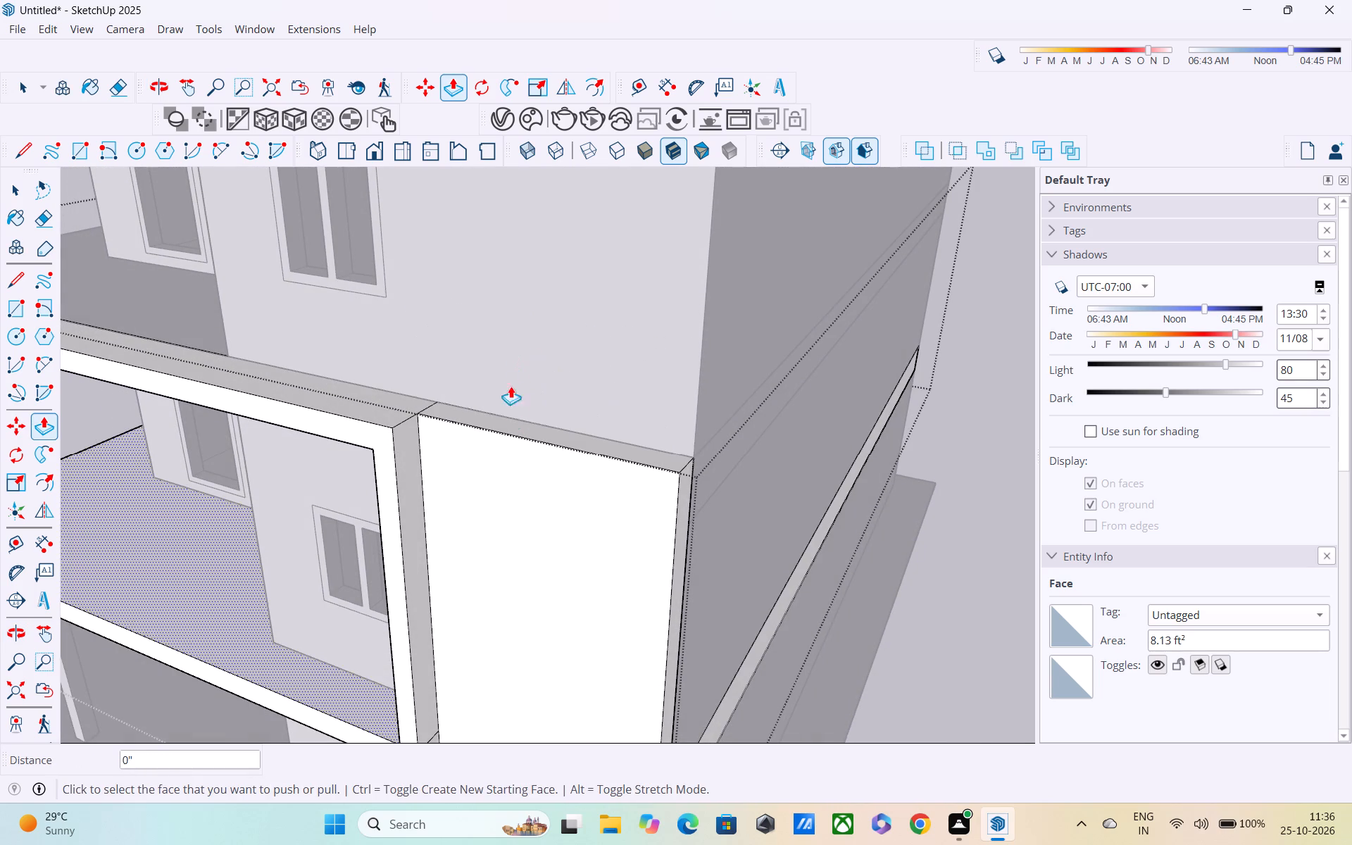
Finish editing inside the slab and frame group and close it.
middle_click_drag(520, 415, 375, 318)
key("space")
left_click(623, 320)
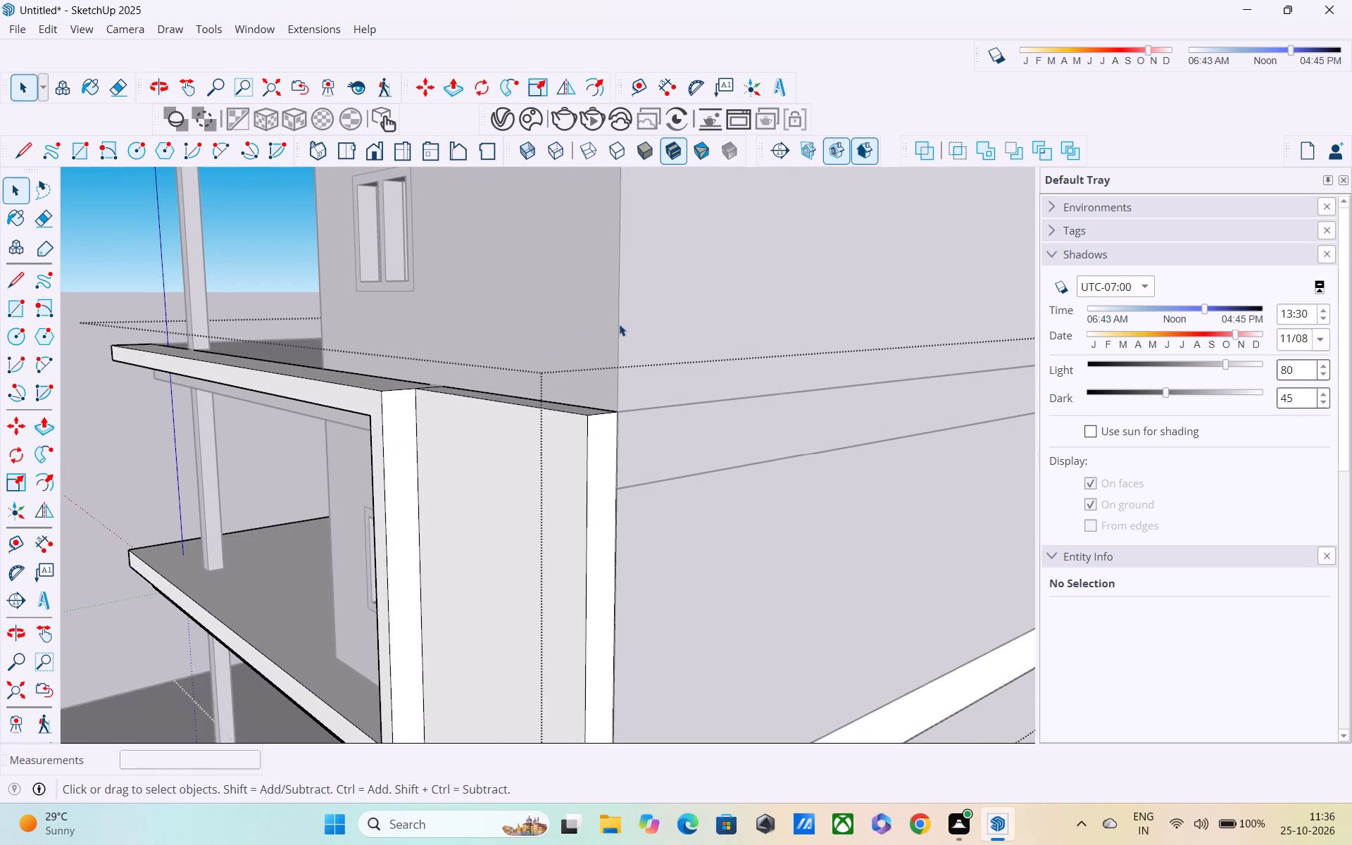
middle_click_drag(625, 337, 528, 353)
scroll(522, 368, "down", 5)
left_click(262, 320)
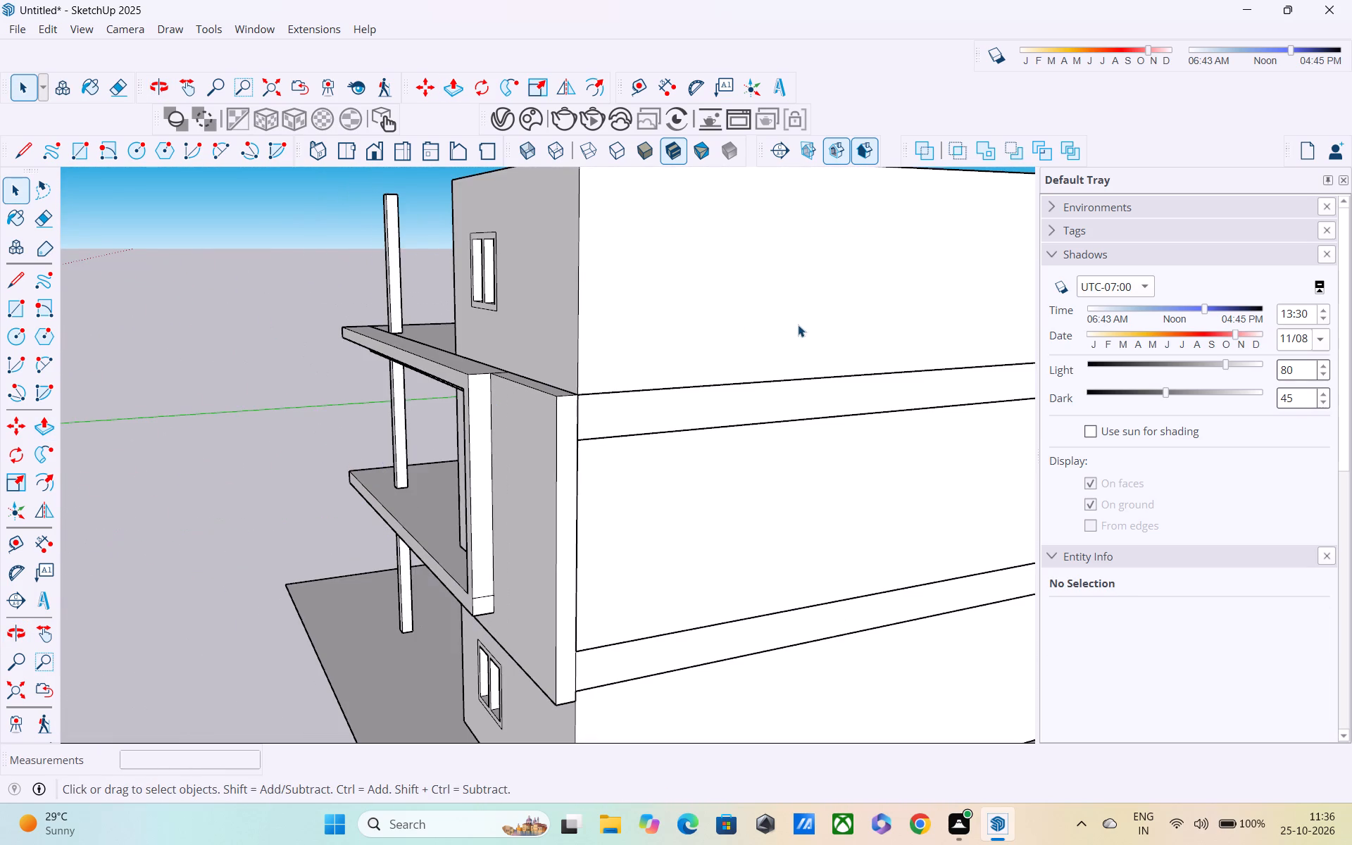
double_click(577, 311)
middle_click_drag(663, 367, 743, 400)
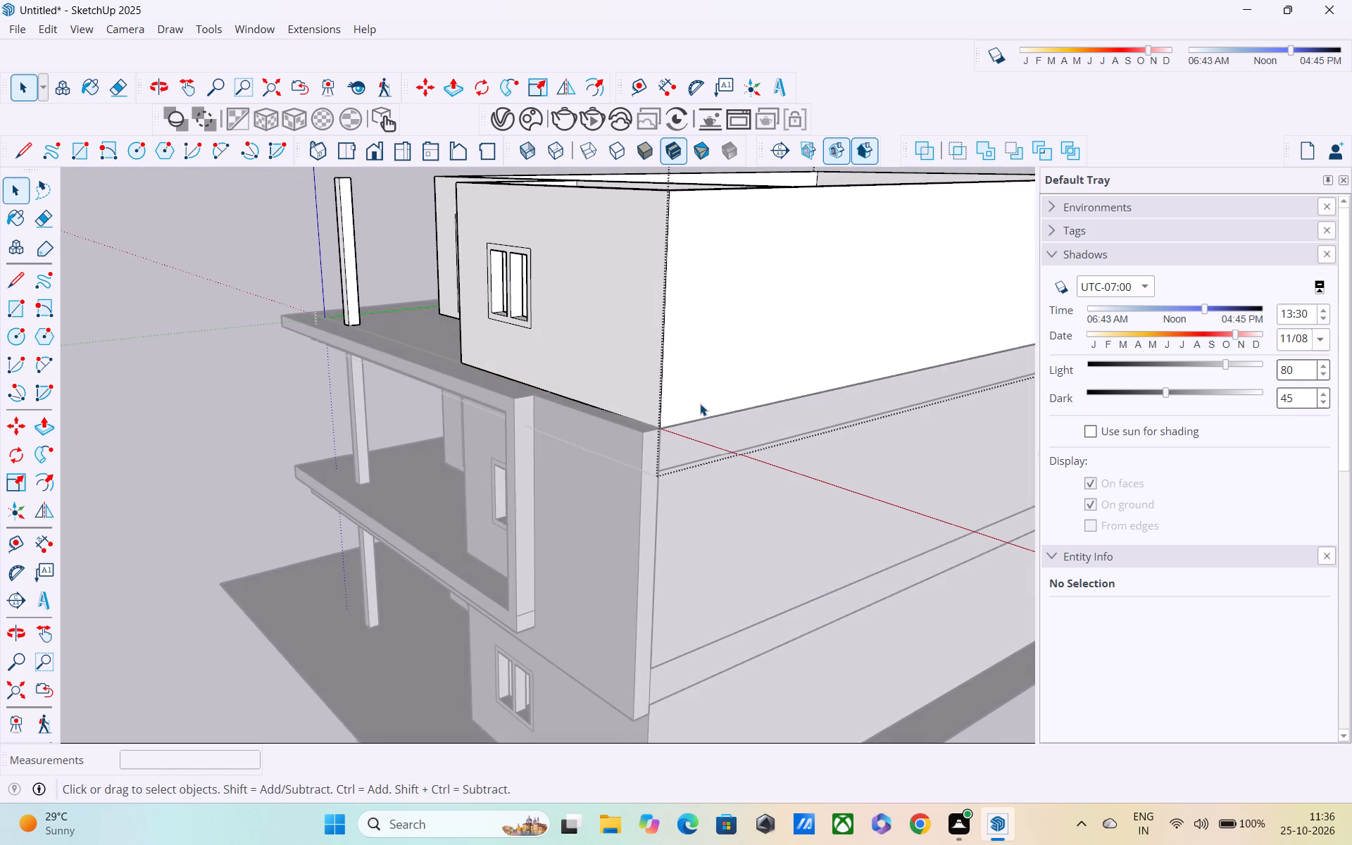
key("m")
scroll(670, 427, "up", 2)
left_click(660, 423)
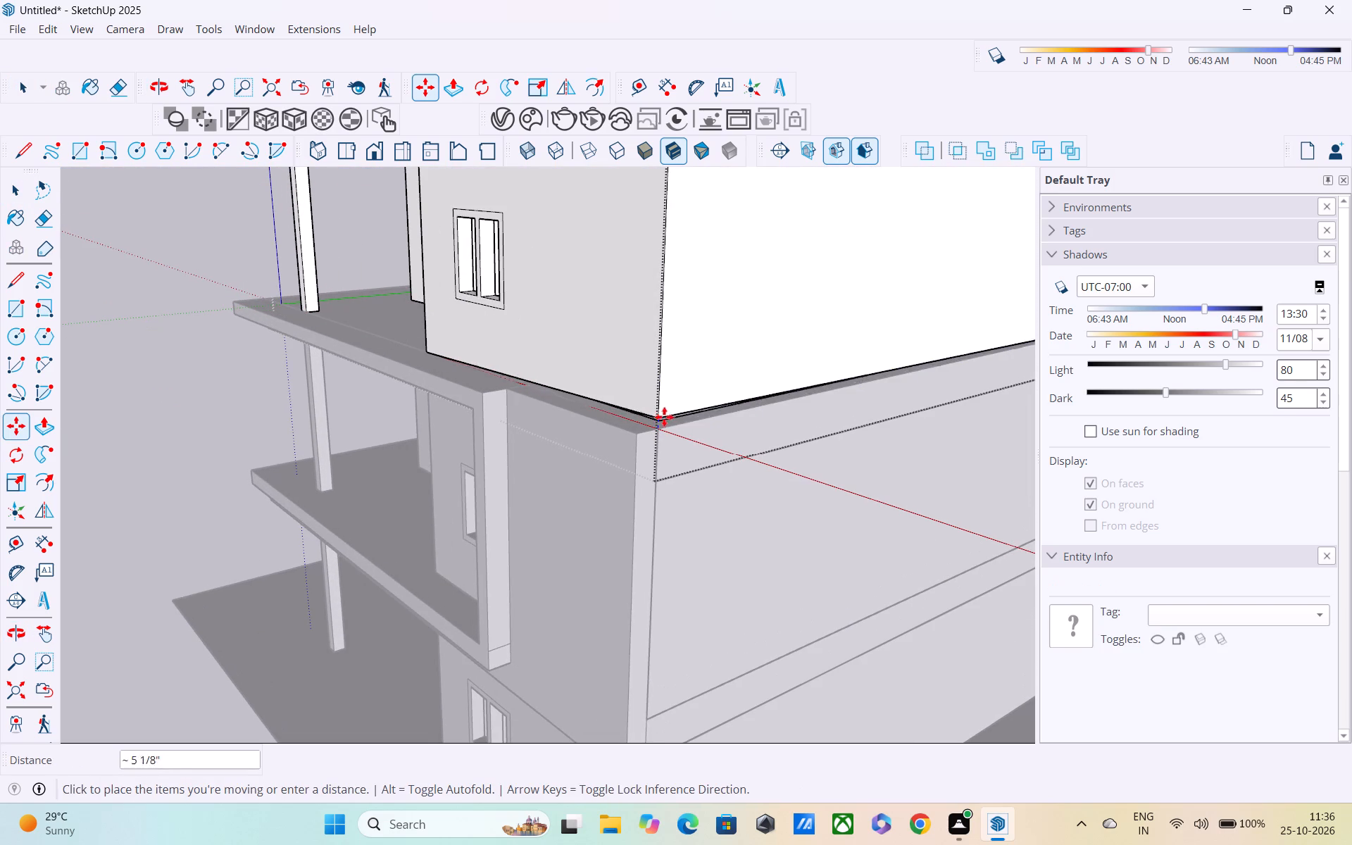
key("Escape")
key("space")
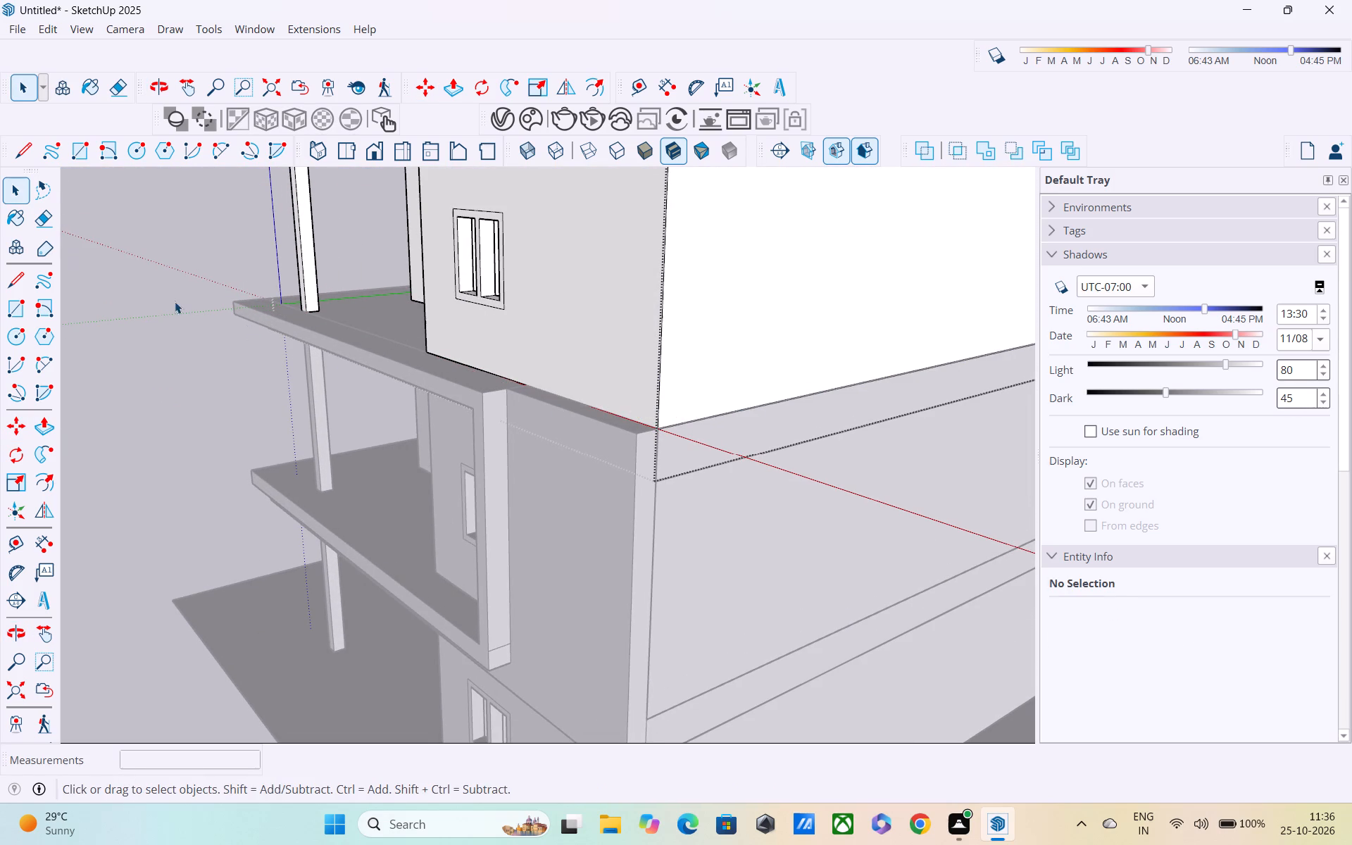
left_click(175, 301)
Move the top-storey group 5' back from the slab's front along the side wall's edge, starting from its front bottom corner.
left_click(620, 323)
key("m")
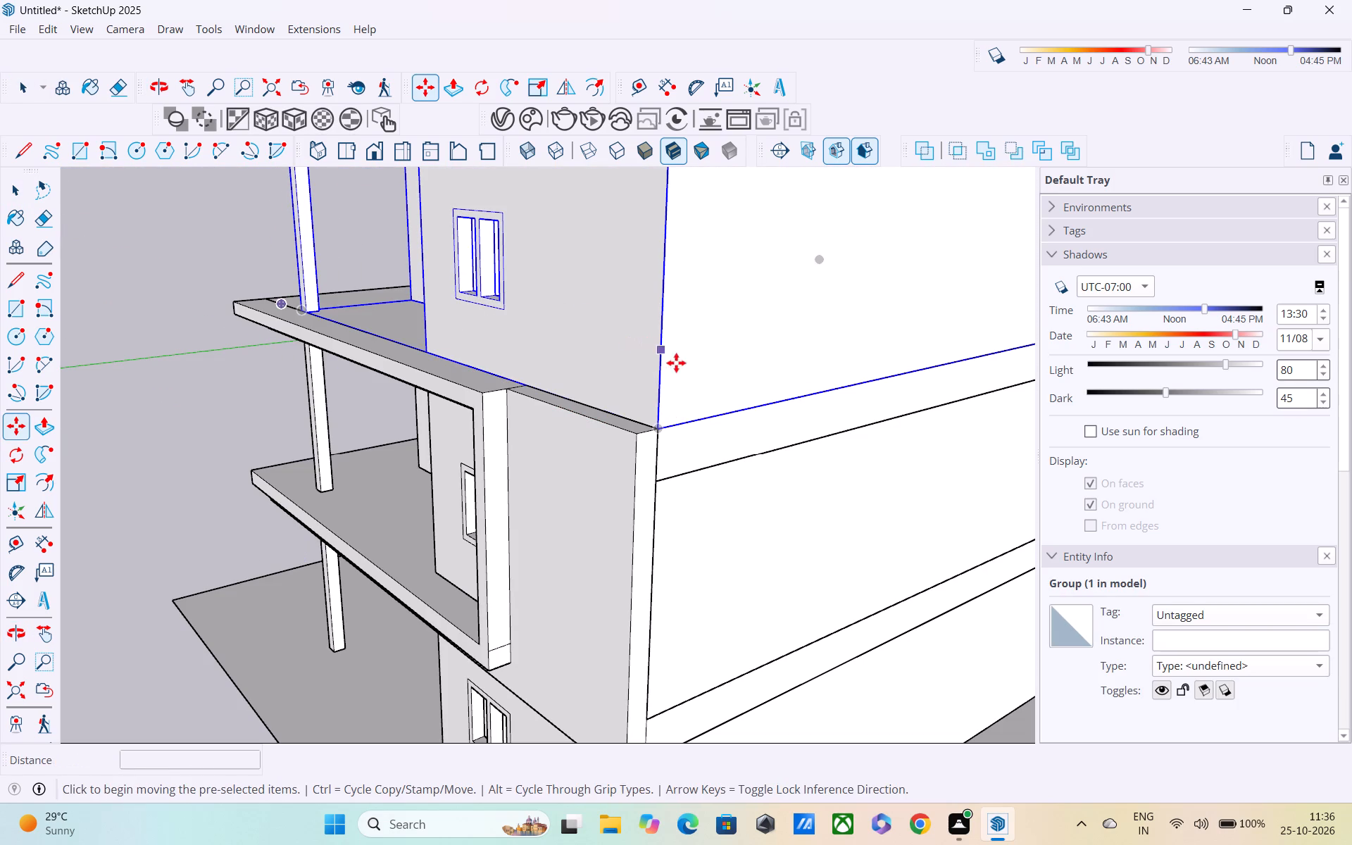
left_click(655, 424)
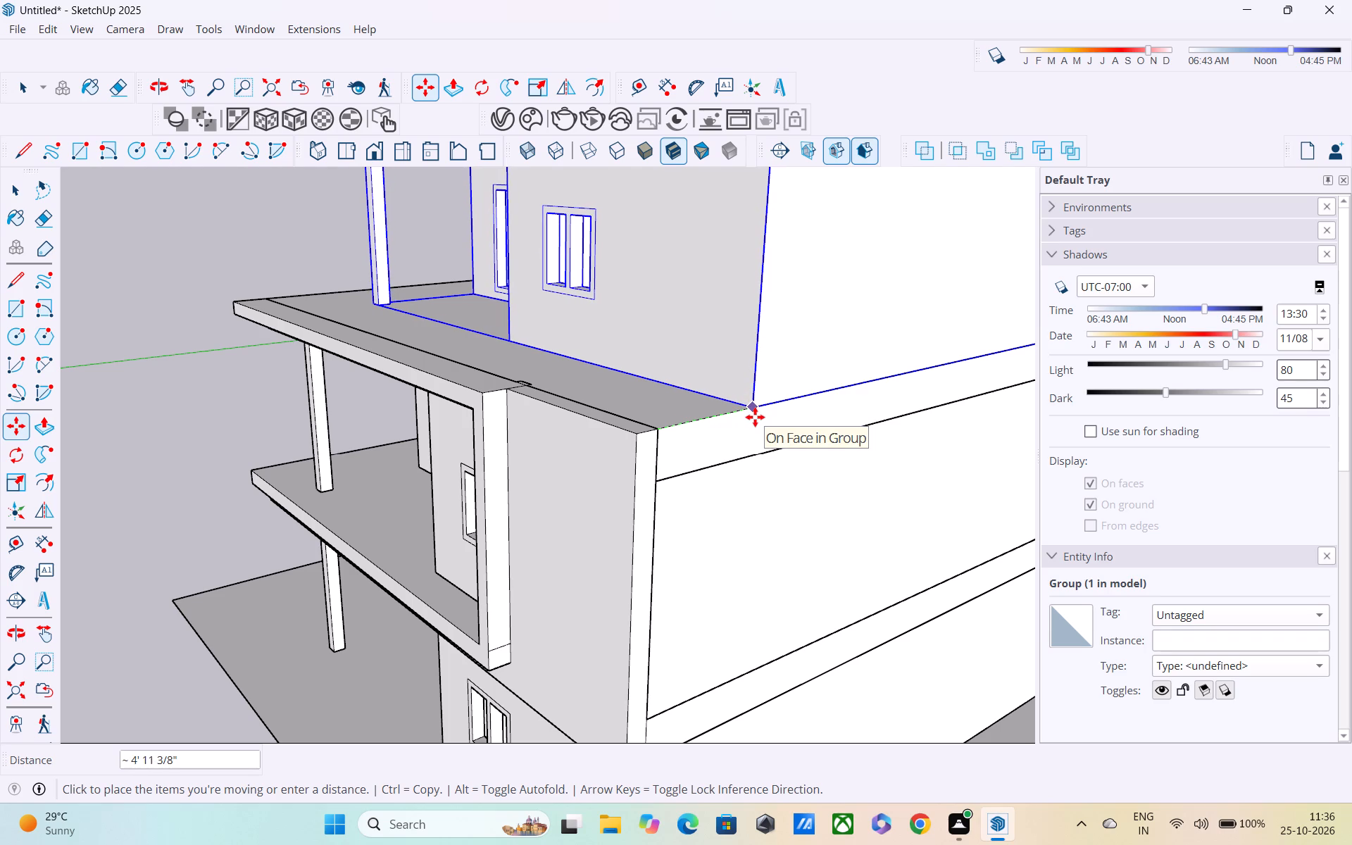
type("5'")
key("Return")
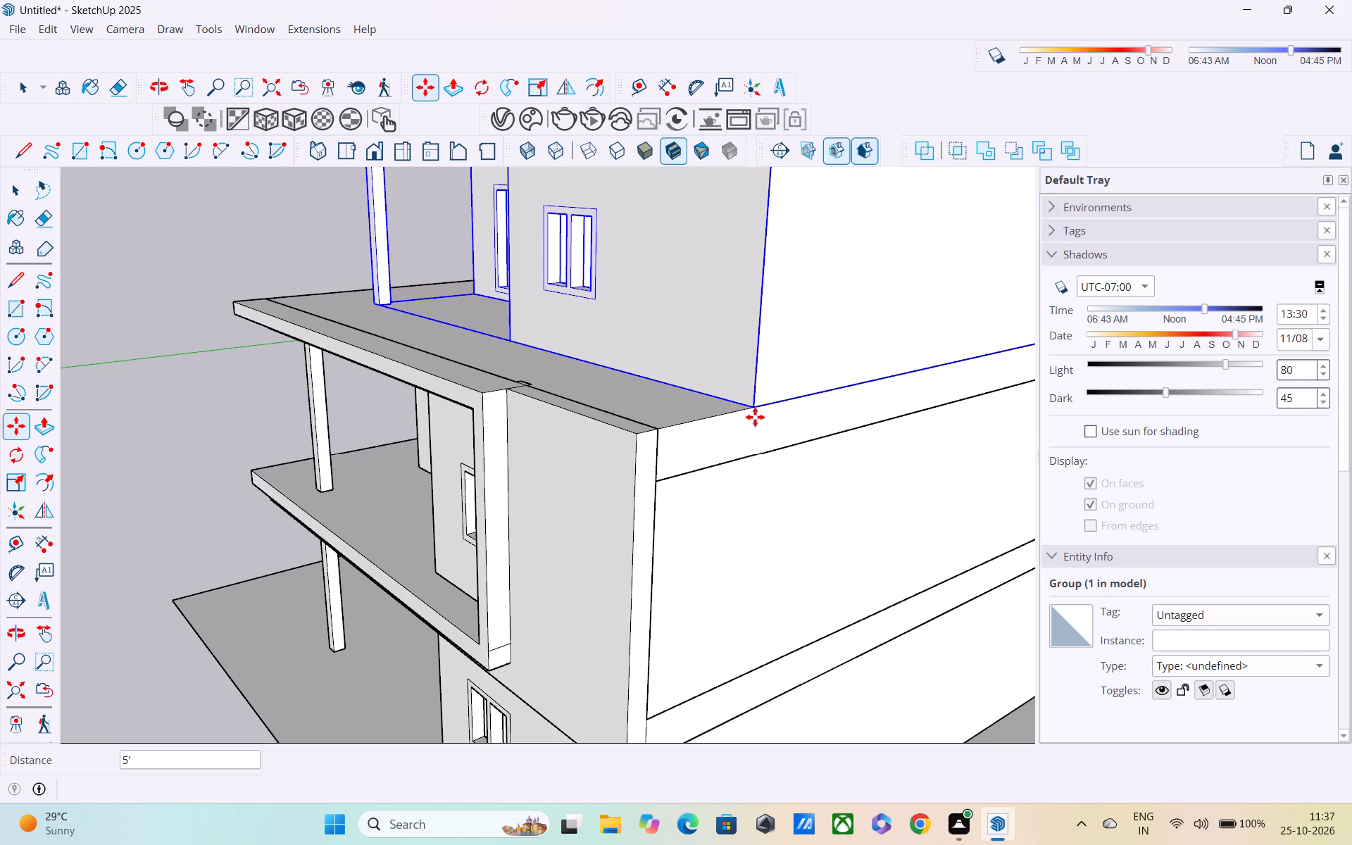
scroll(714, 270, "down", 6)
middle_click_drag(711, 323, 701, 365)
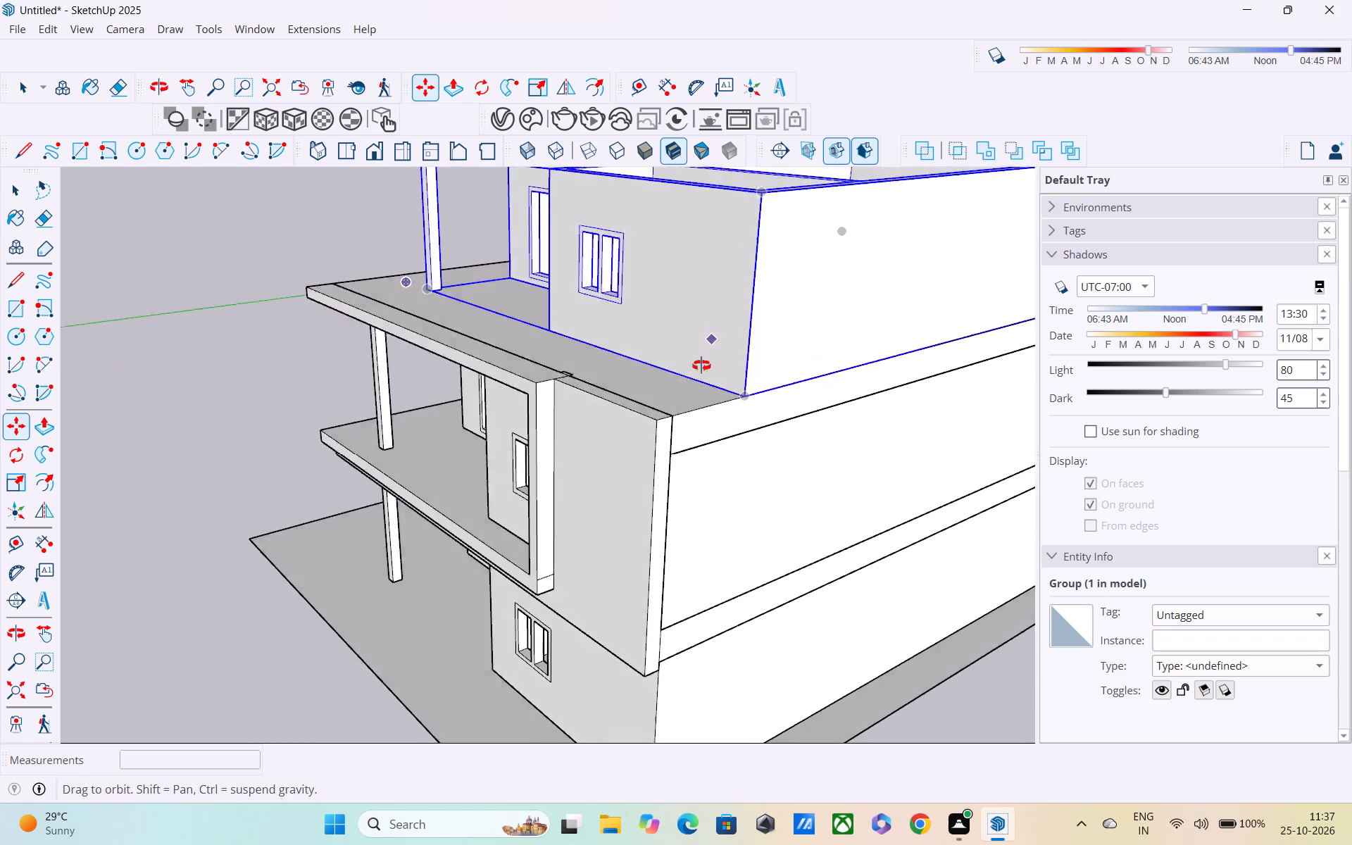
middle_click_drag(701, 365, 589, 453)
scroll(580, 446, "down", 5)
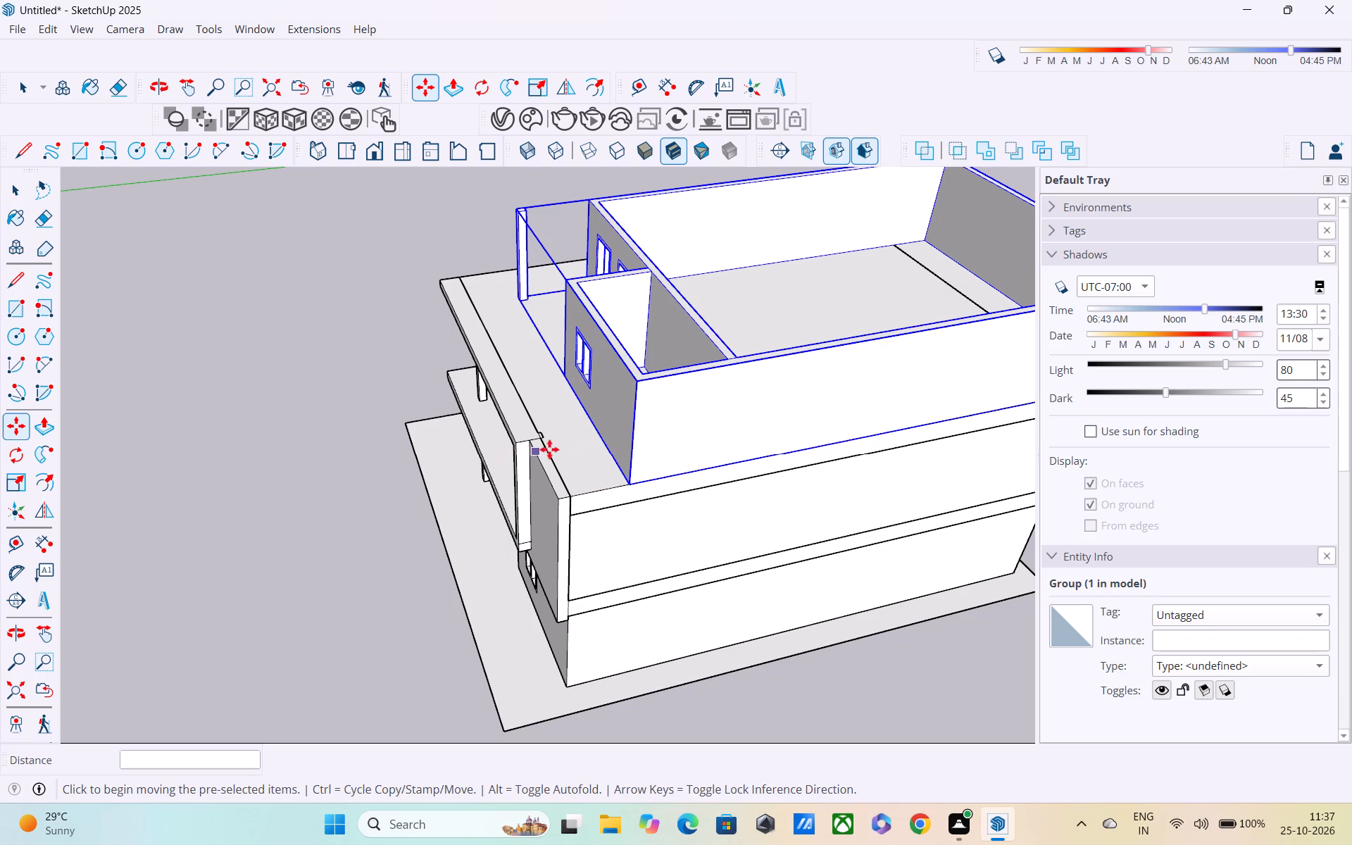
key("Escape")
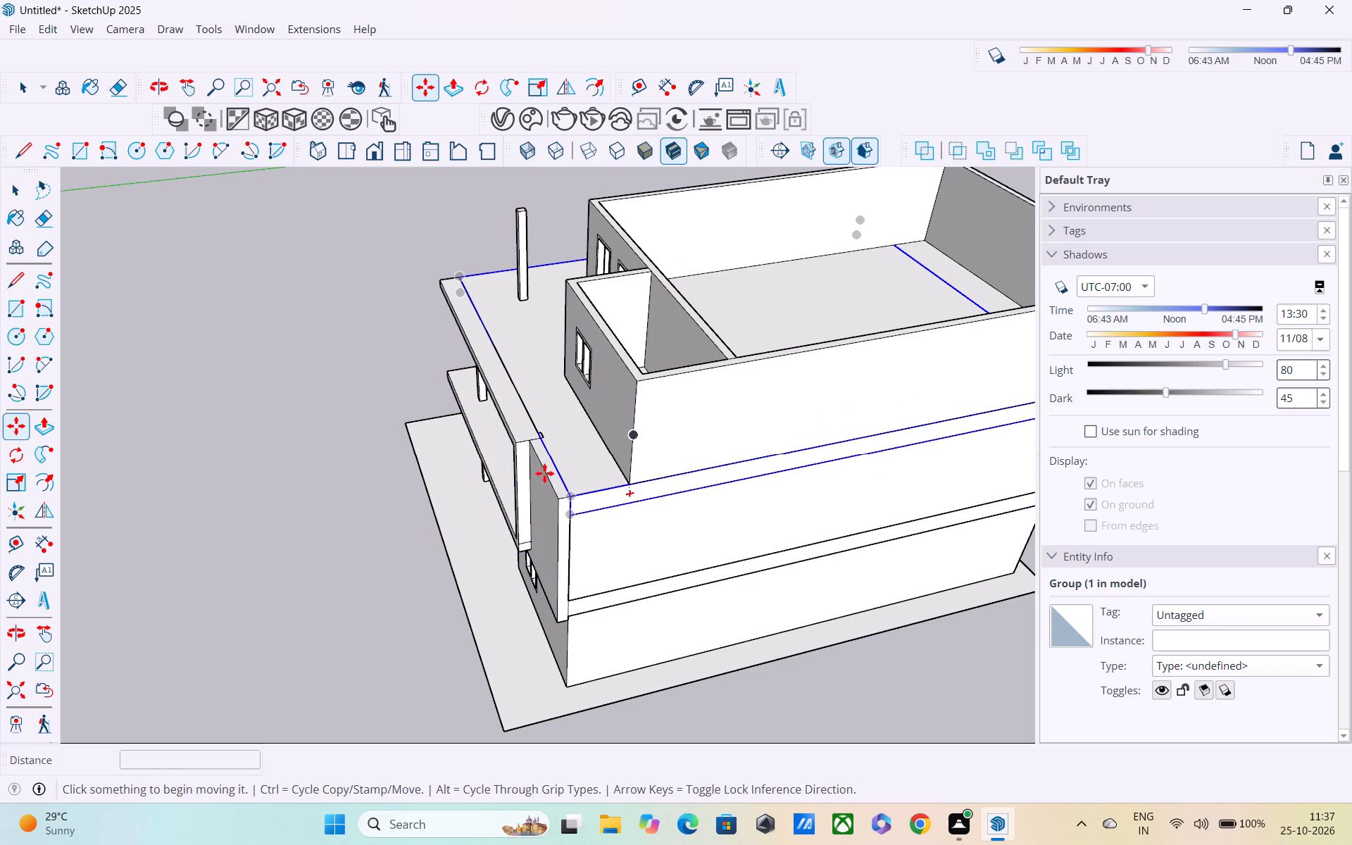
key("space")
left_click(365, 376)
Examine how the moved top storey sits over the floors below, from the front corner, along the side wall and from beneath the rear.
scroll(634, 521, "down", 1)
middle_click_drag(634, 521, 630, 585, "shift")
middle_click_drag(653, 522, 648, 459)
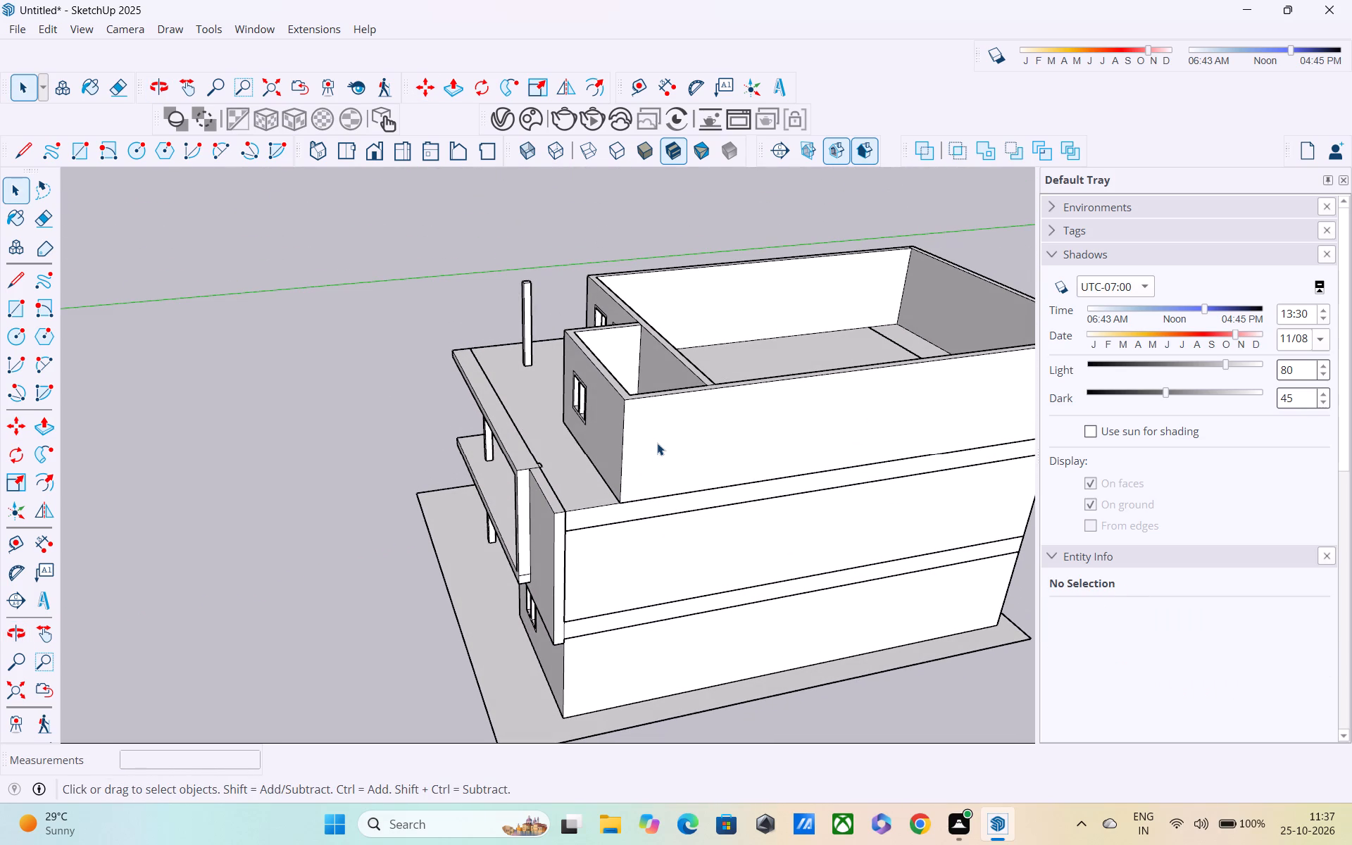
middle_click_drag(660, 443, 587, 520, "shift")
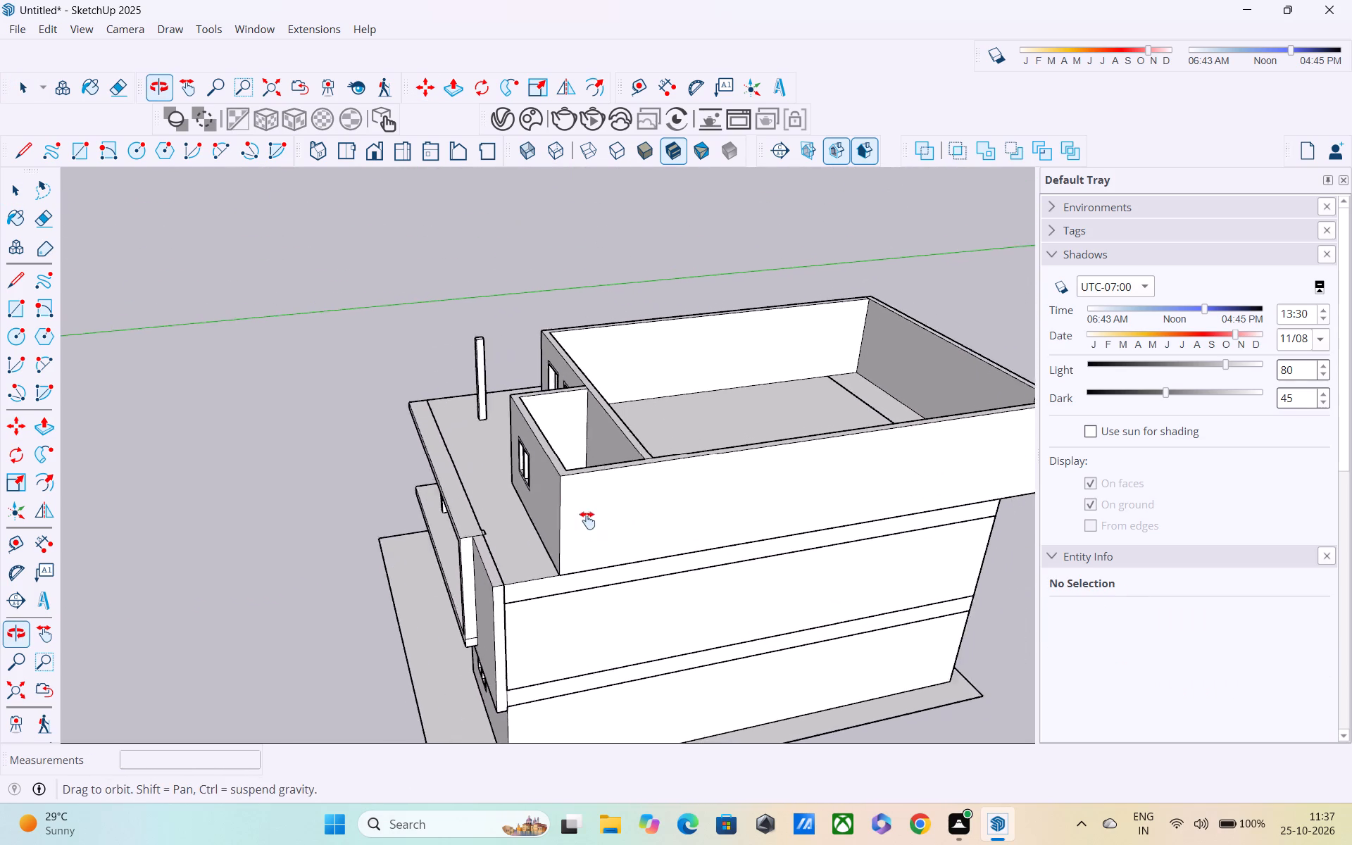
middle_click_drag(587, 520, 559, 532, "shift")
scroll(558, 531, "down", 4)
middle_click_drag(621, 530, 568, 469)
middle_click_drag(771, 475, 560, 380)
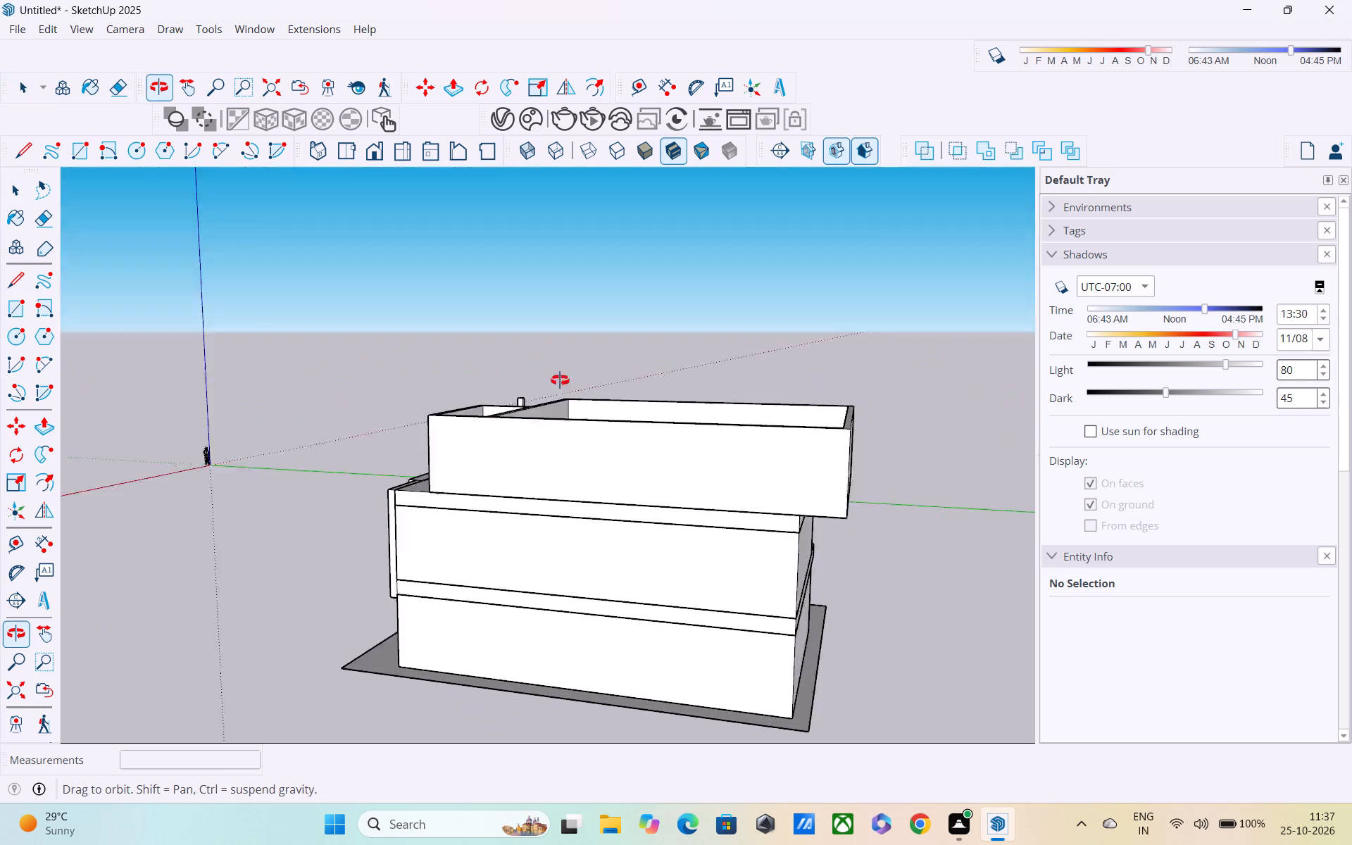
middle_click_drag(560, 380, 475, 353)
middle_click_drag(770, 522, 718, 399)
scroll(718, 396, "up", 1)
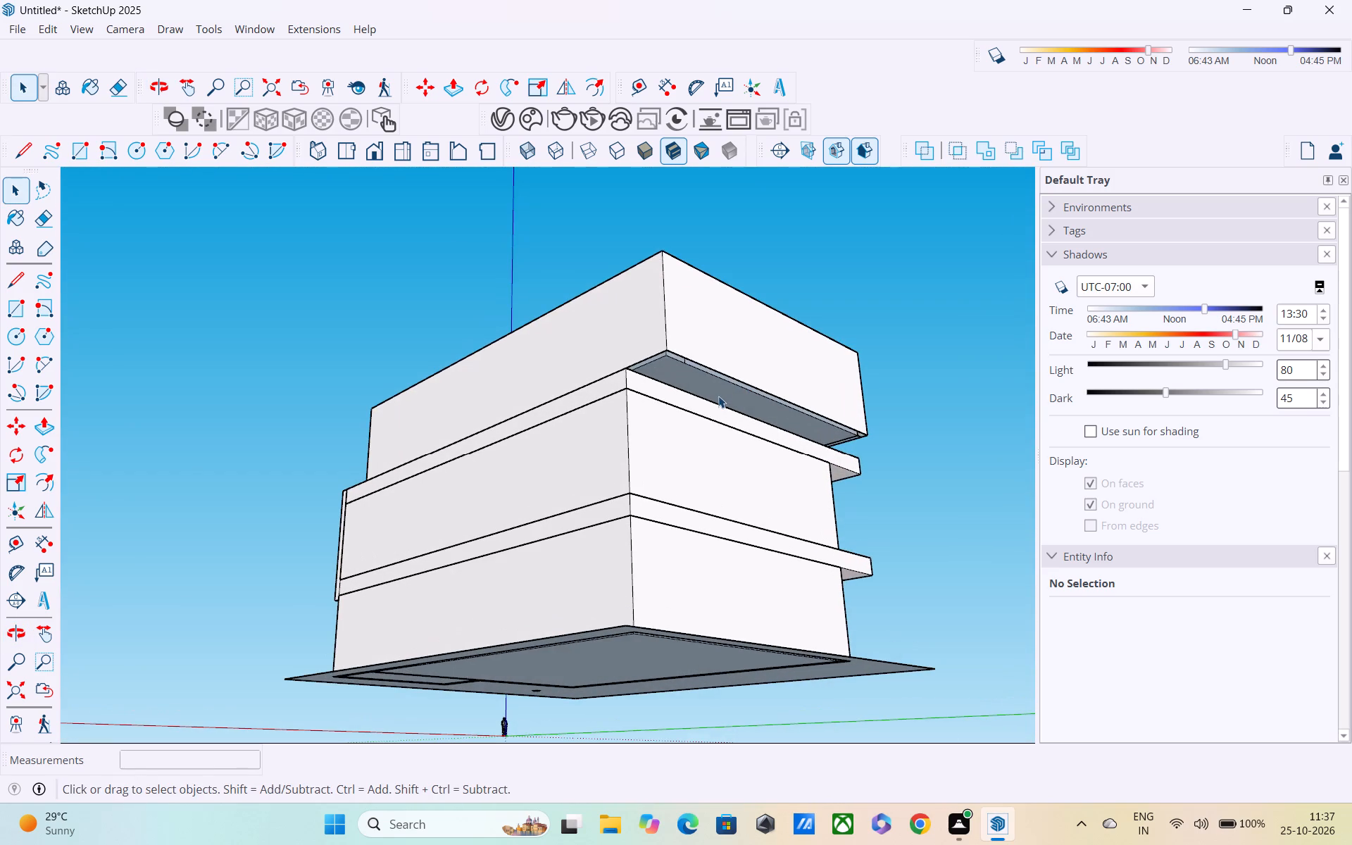
middle_click_drag(718, 396, 741, 498, "shift")
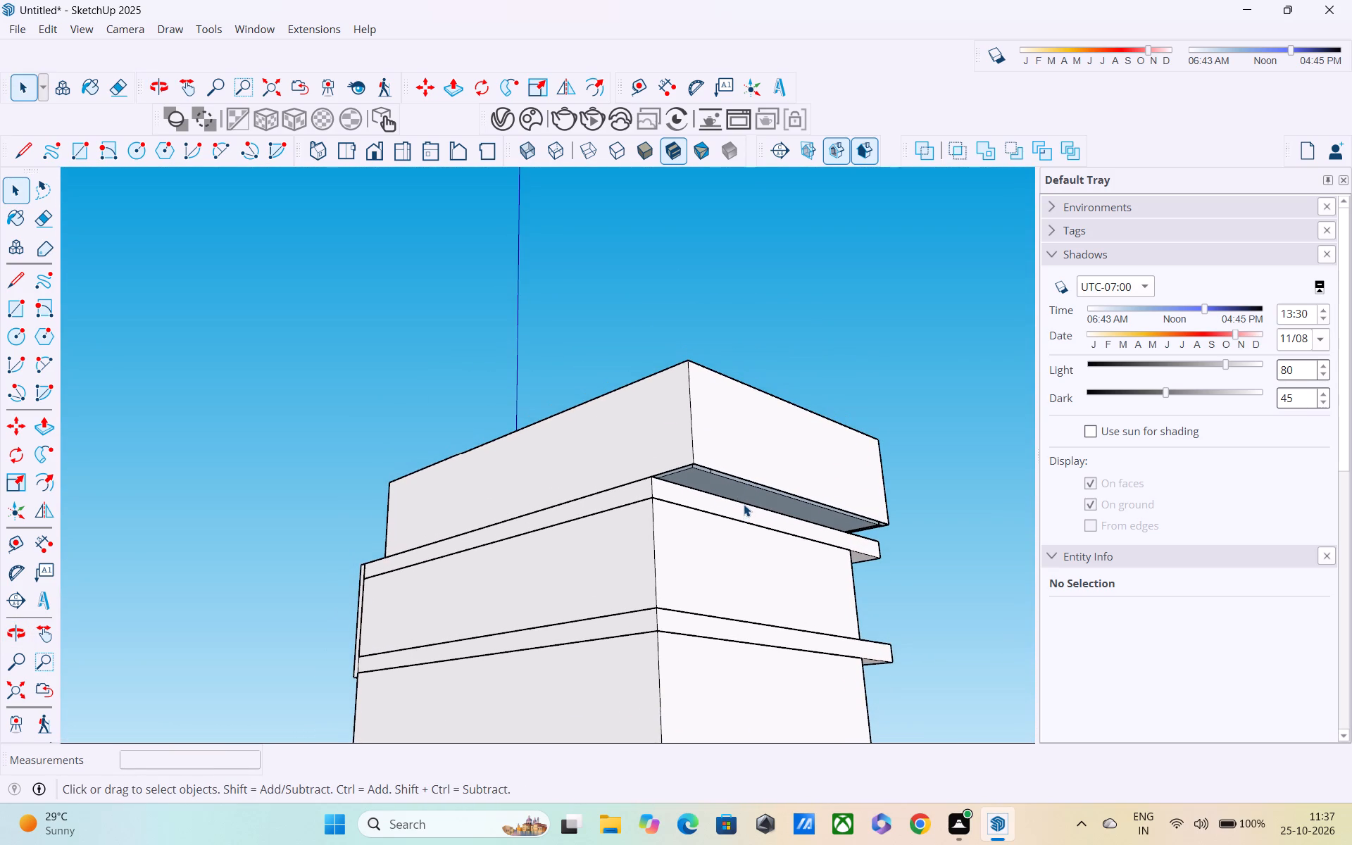
scroll(744, 502, "down", 2)
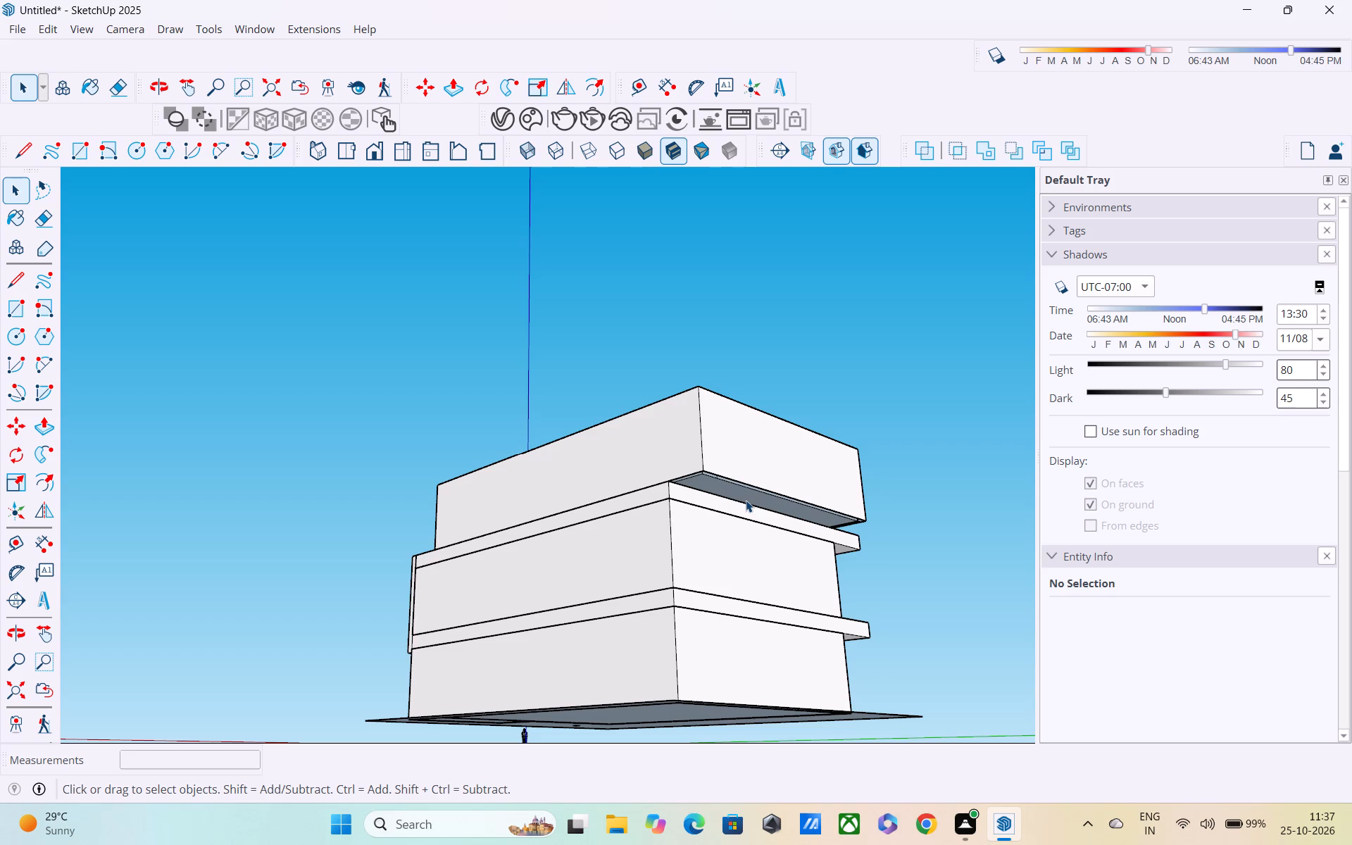
scroll(746, 500, "down", 3)
middle_click_drag(746, 500, 751, 542, "shift")
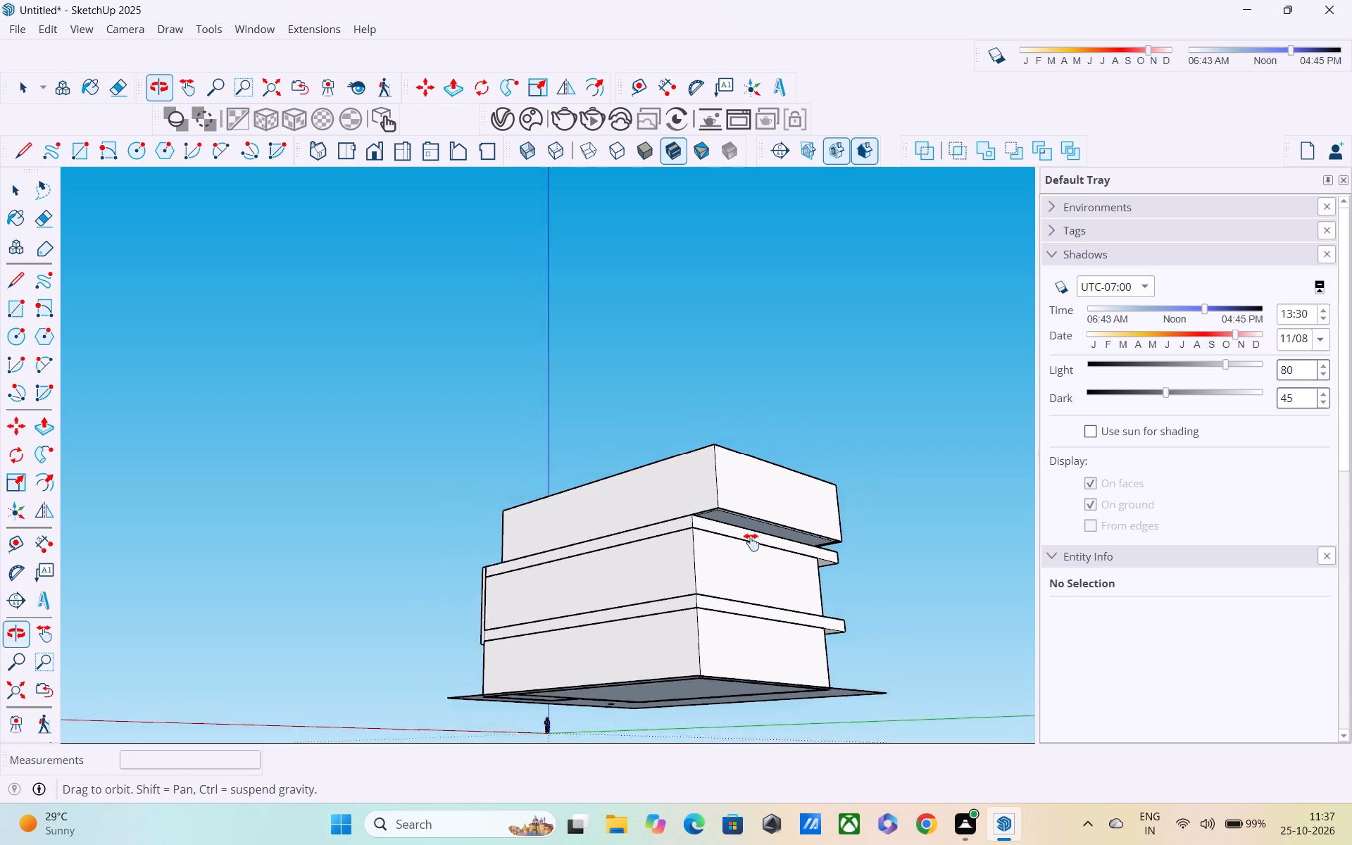
middle_click_drag(751, 542, 756, 568, "shift")
middle_click_drag(737, 536, 830, 638)
scroll(691, 561, "up", 3)
middle_click_drag(687, 558, 793, 621)
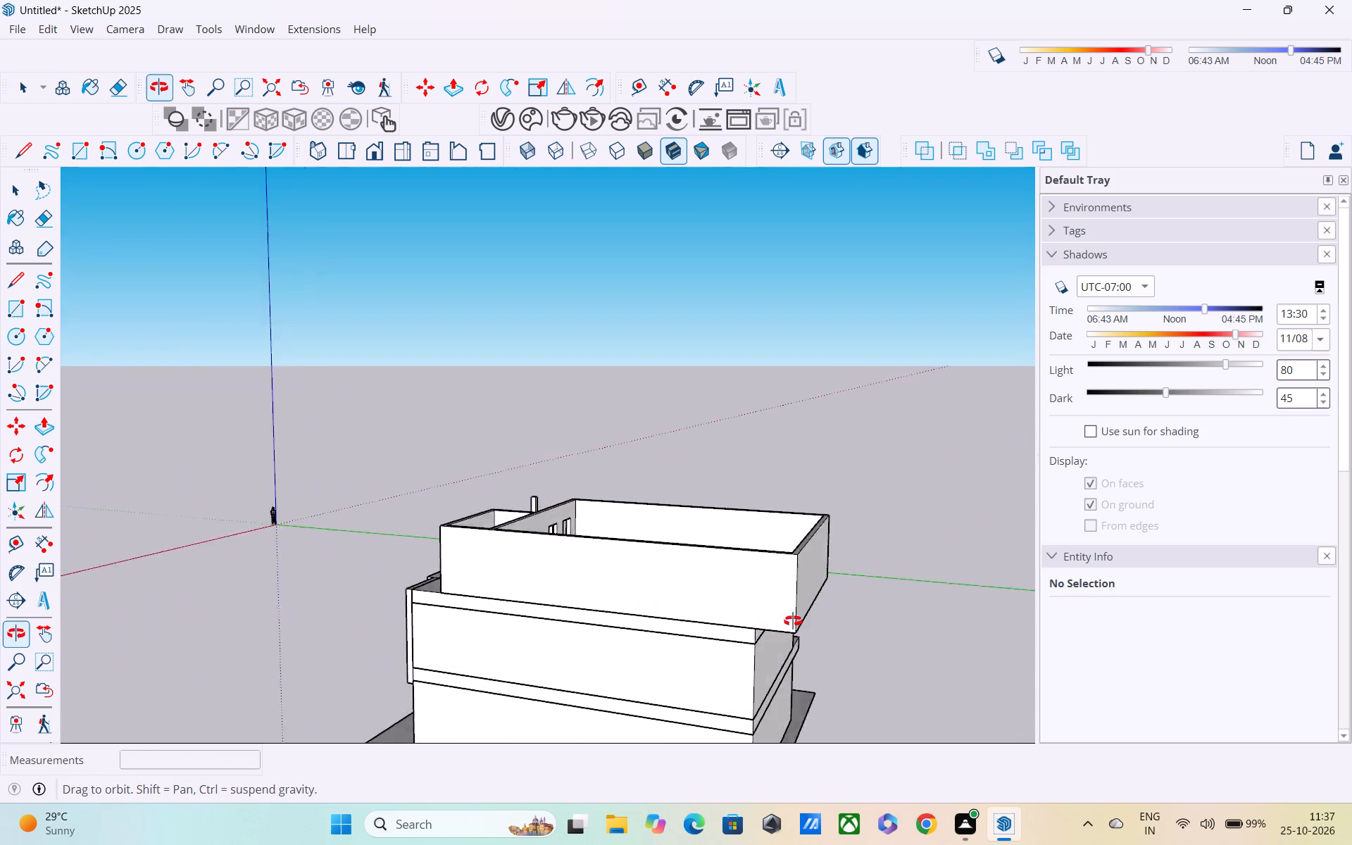
middle_click_drag(793, 621, 909, 629)
scroll(382, 593, "up", 3)
middle_click_drag(539, 580, 686, 587)
scroll(683, 582, "up", 5)
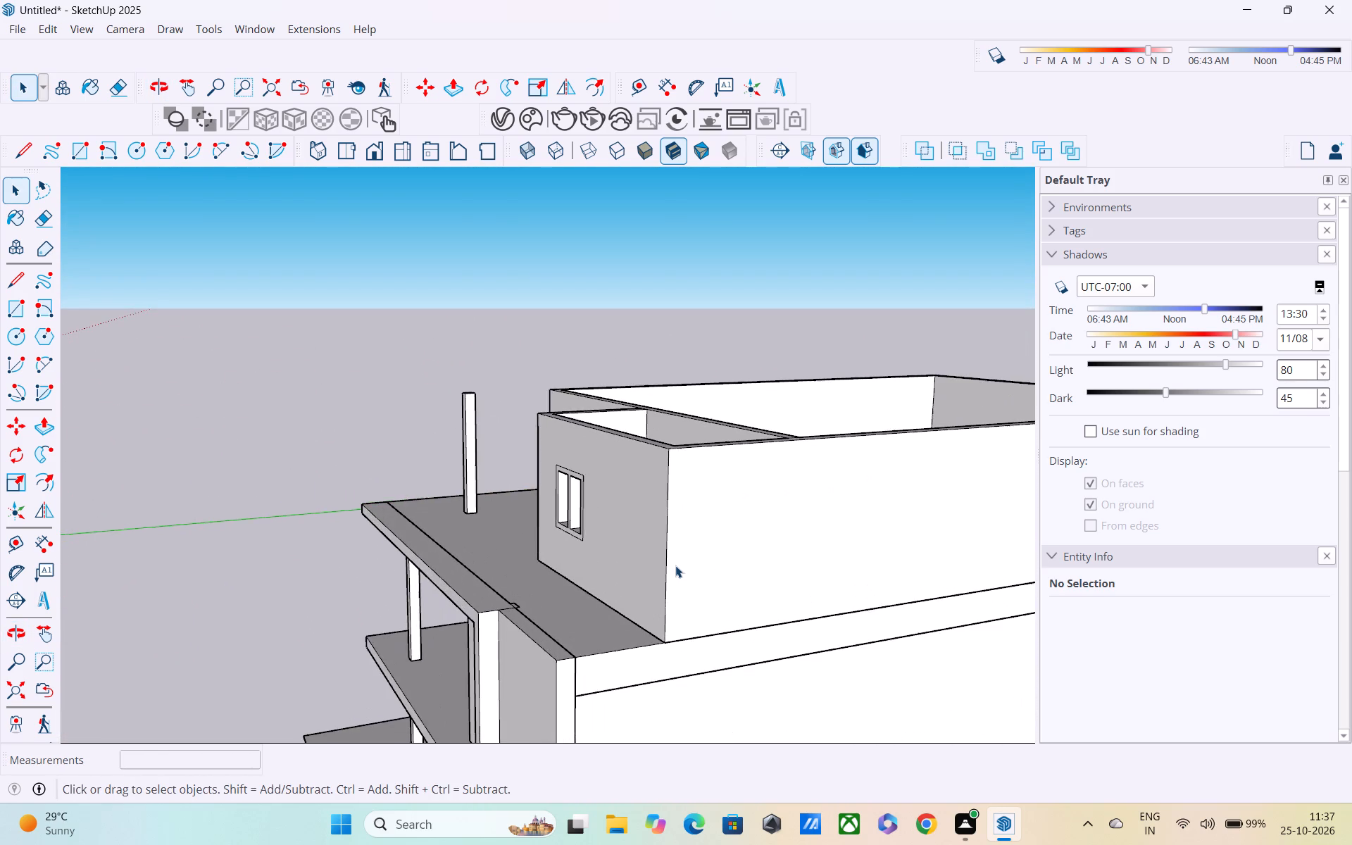
scroll(675, 565, "up", 1)
middle_click_drag(675, 567, 596, 613)
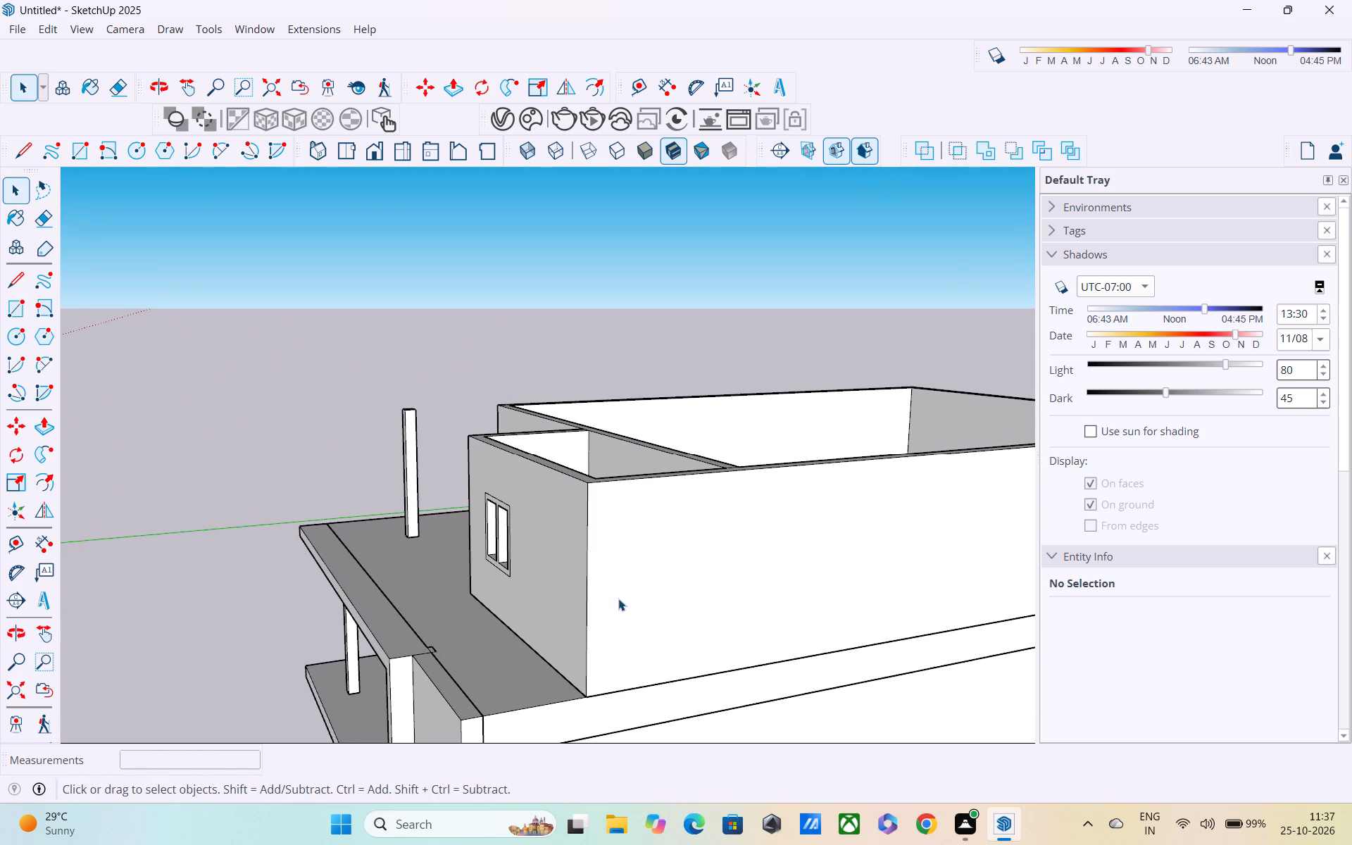
middle_click_drag(618, 599, 573, 528)
scroll(573, 527, "down", 3)
middle_click_drag(572, 537, 611, 602)
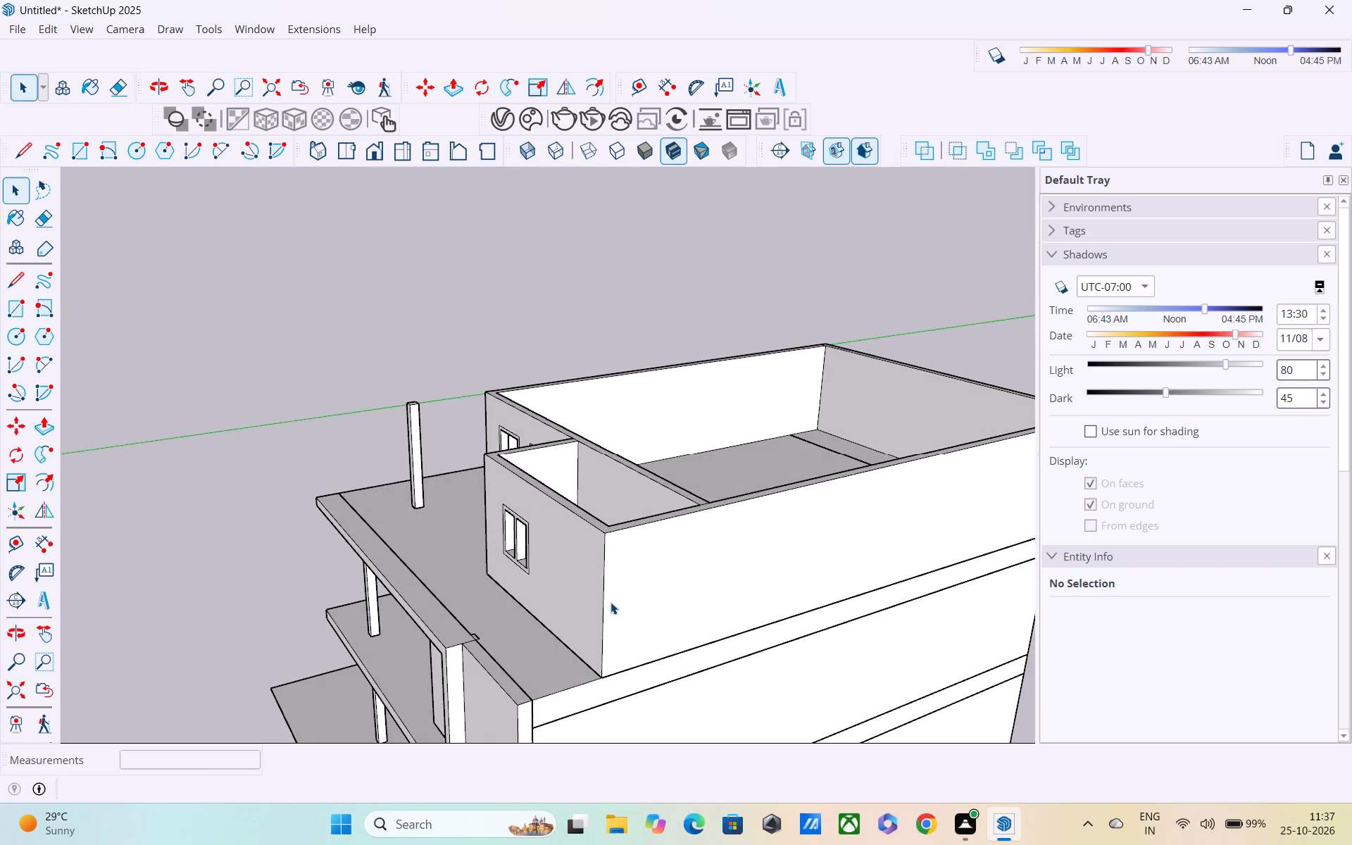
middle_click_drag(611, 602, 568, 525)
middle_click_drag(568, 524, 573, 570)
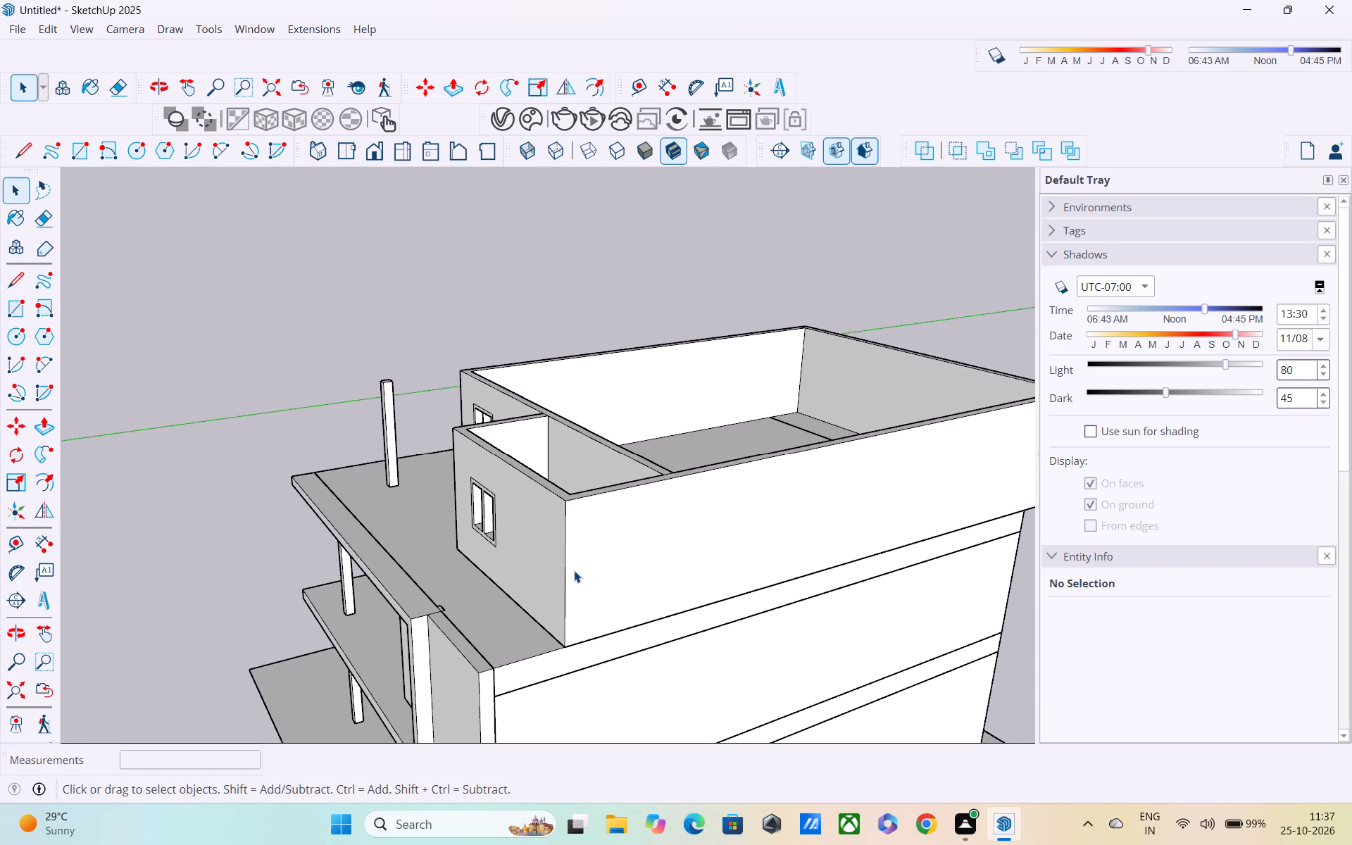
scroll(574, 570, "down", 3)
middle_click_drag(575, 570, 568, 603)
scroll(568, 603, "up", 1)
scroll(568, 603, "down", 1)
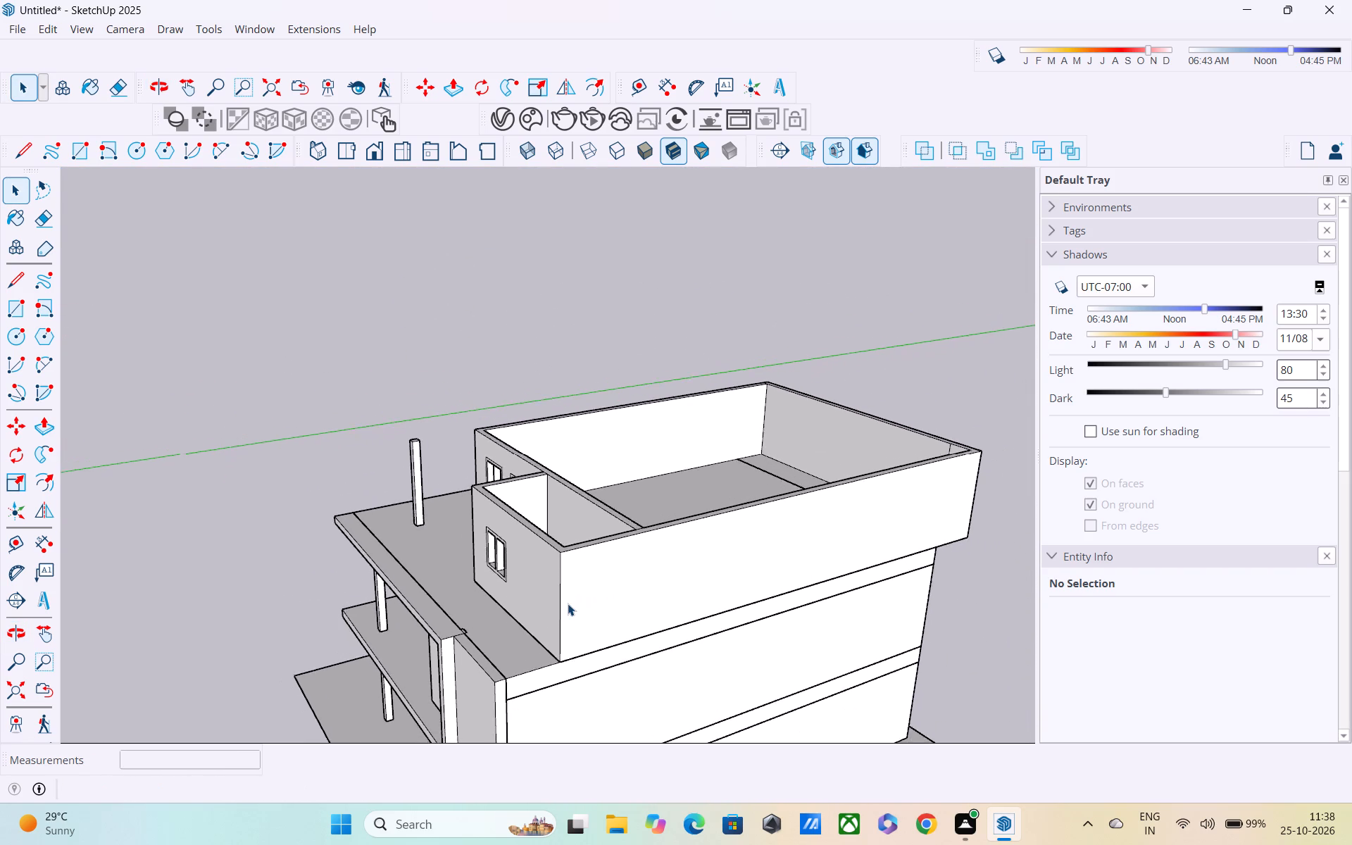
scroll(568, 603, "down", 1)
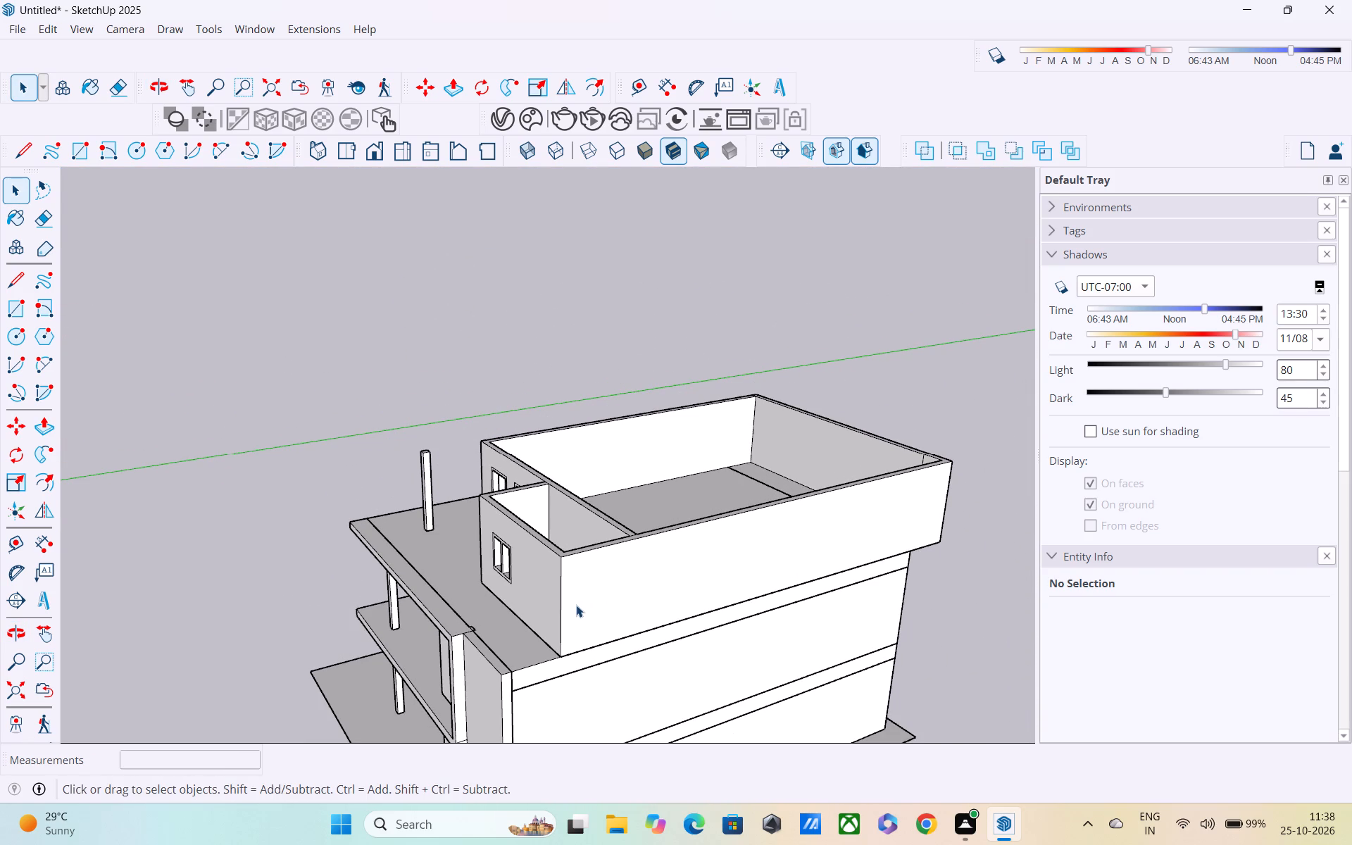
middle_click_drag(576, 605, 580, 561)
scroll(581, 565, "up", 4)
middle_click_drag(584, 570, 561, 517)
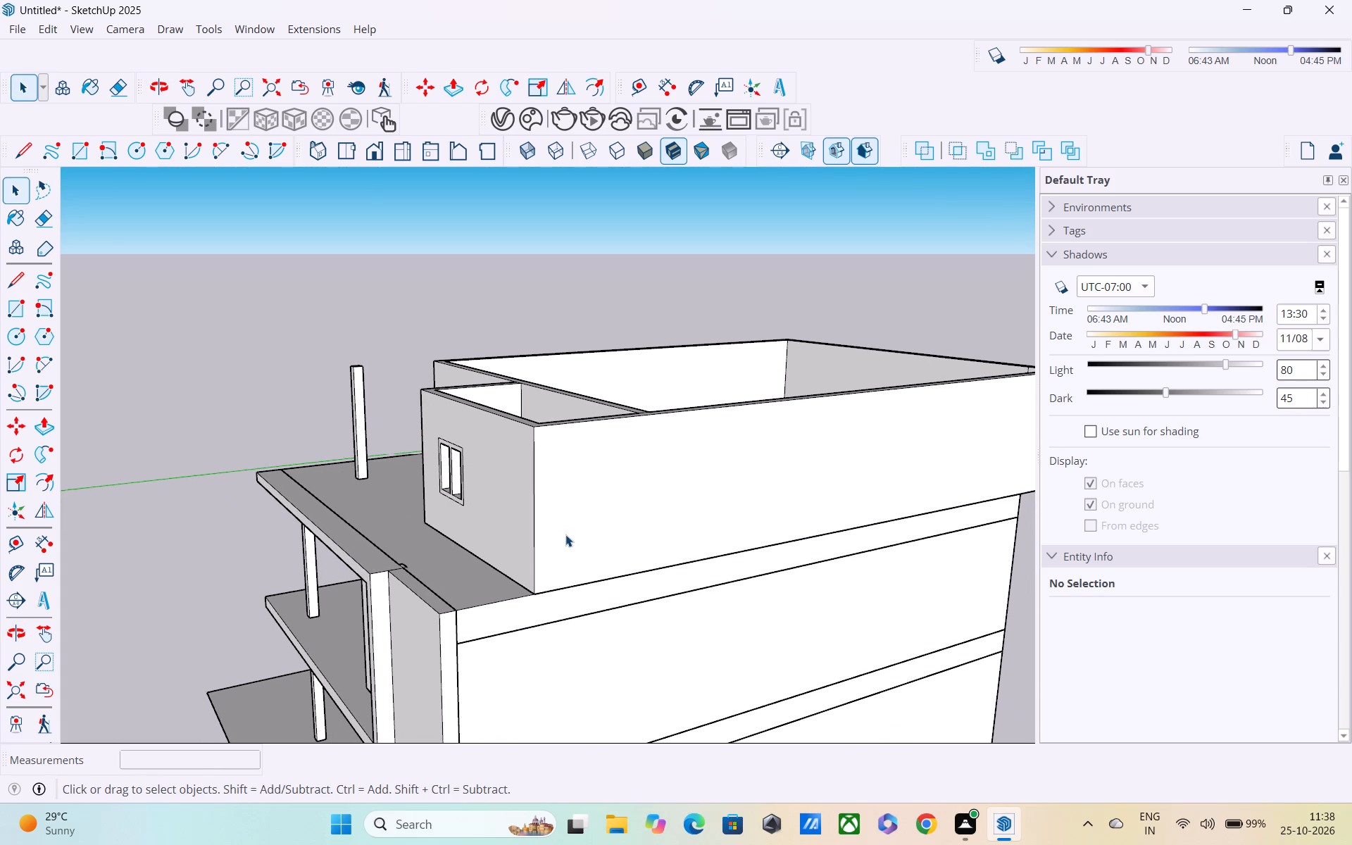
scroll(565, 534, "down", 2)
middle_click_drag(564, 536, 551, 503, "shift")
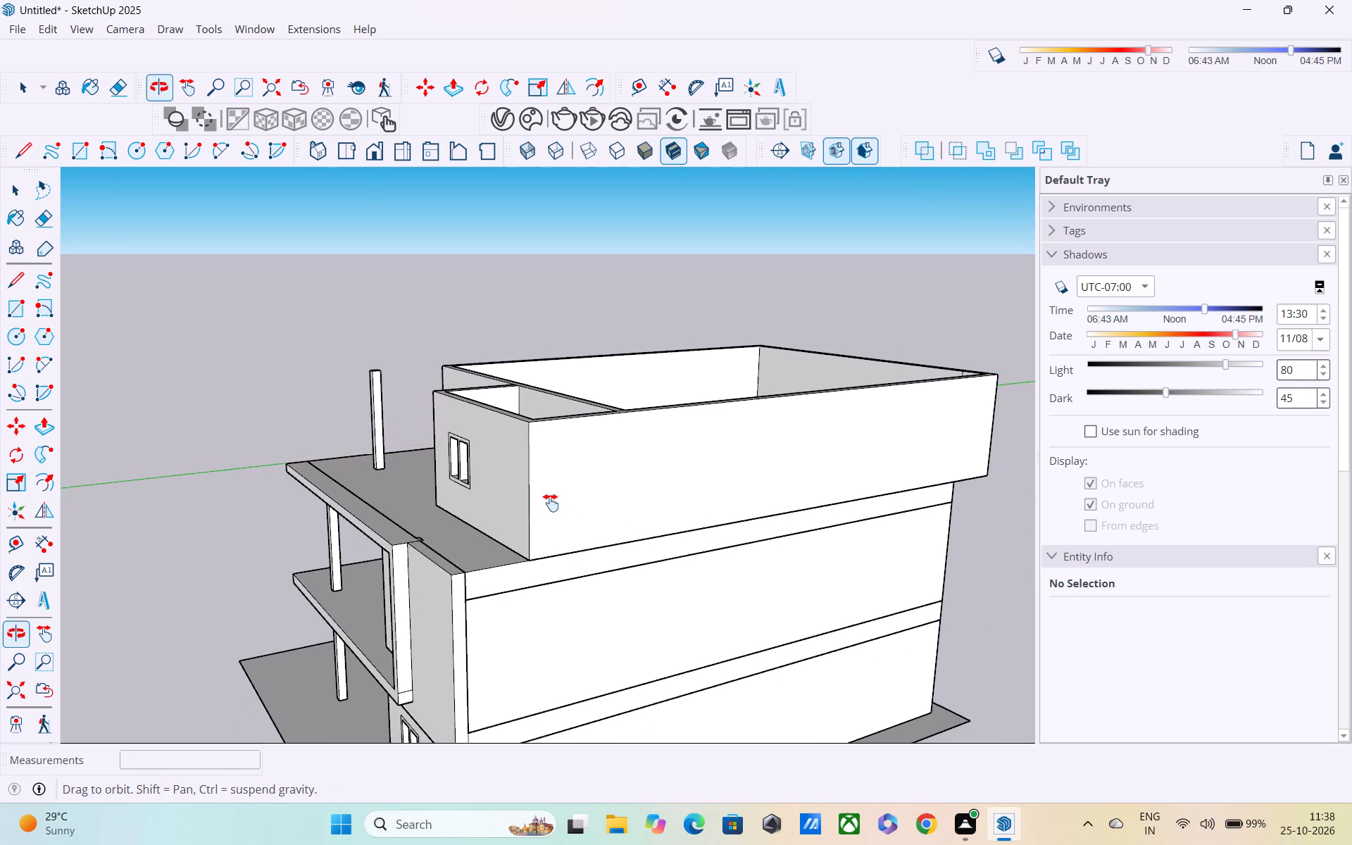
middle_click_drag(551, 503, 545, 494, "shift")
scroll(544, 494, "down", 2)
middle_click_drag(544, 494, 547, 549)
middle_click_drag(547, 549, 539, 522, "shift")
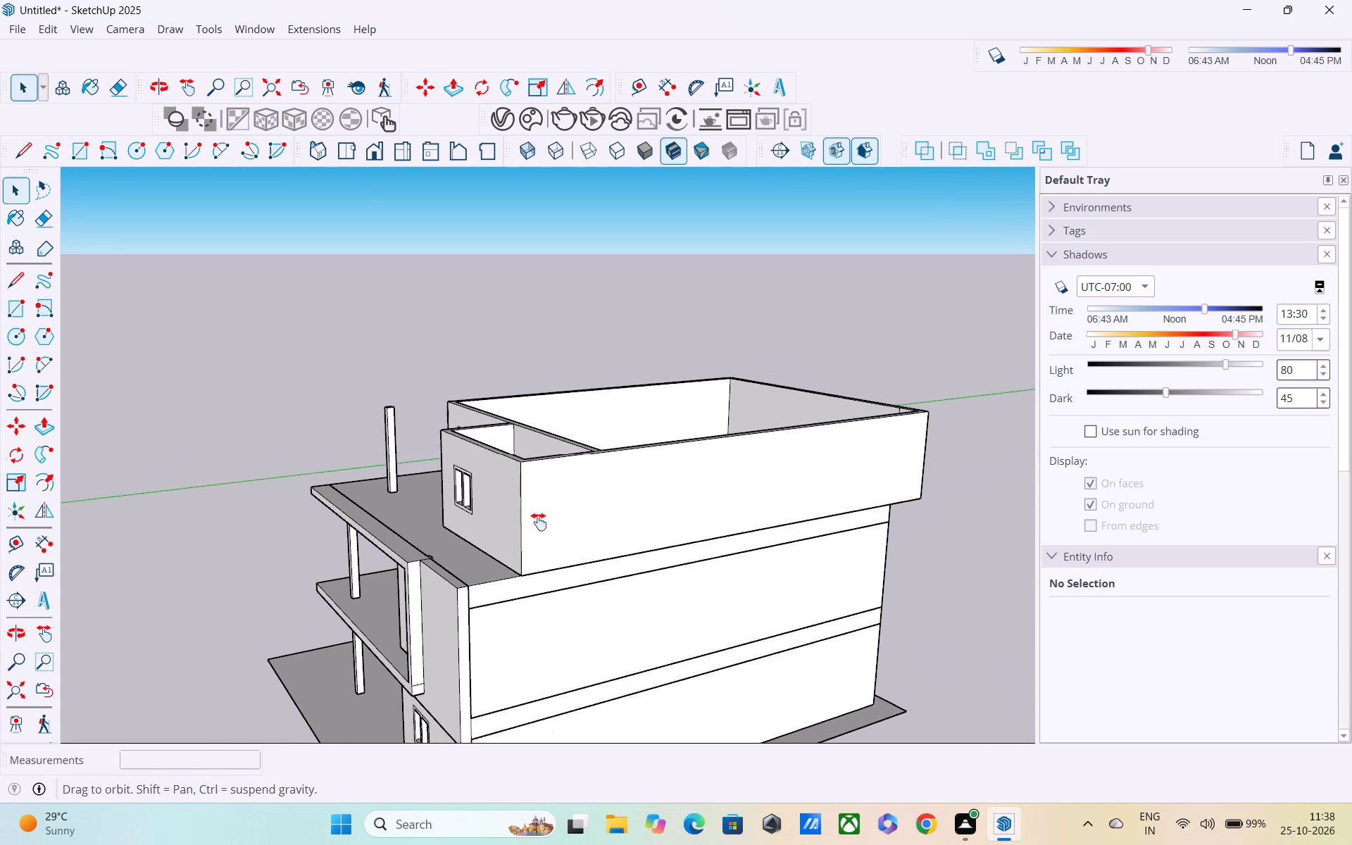
Examine the set-back top storey from above its front corner, checking how its walls sit on the slab.
middle_click_drag(539, 522, 508, 449, "shift")
middle_click_drag(507, 448, 618, 588)
scroll(607, 570, "up", 1)
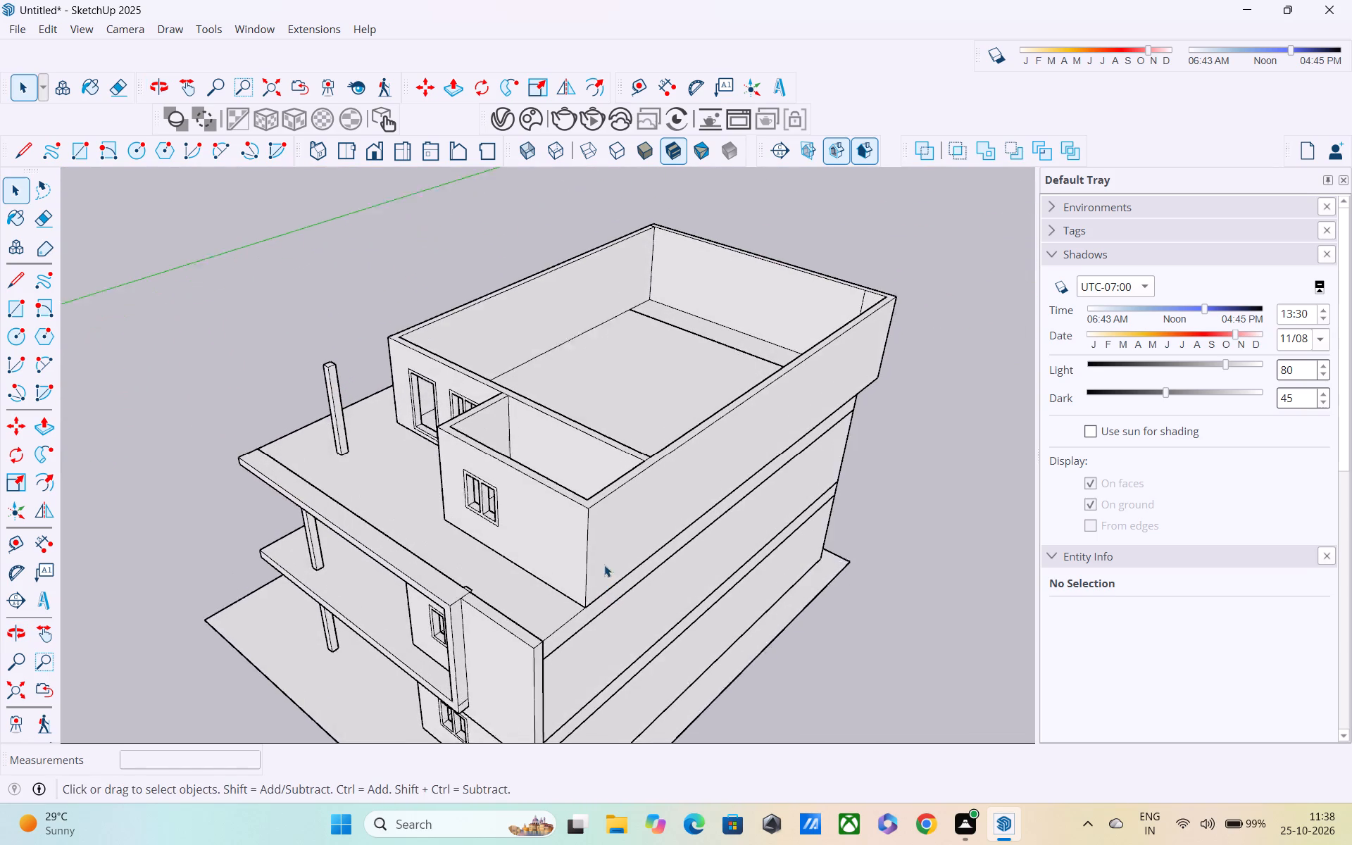
scroll(604, 565, "up", 1)
middle_click_drag(591, 542, 570, 488)
middle_click_drag(581, 503, 679, 623)
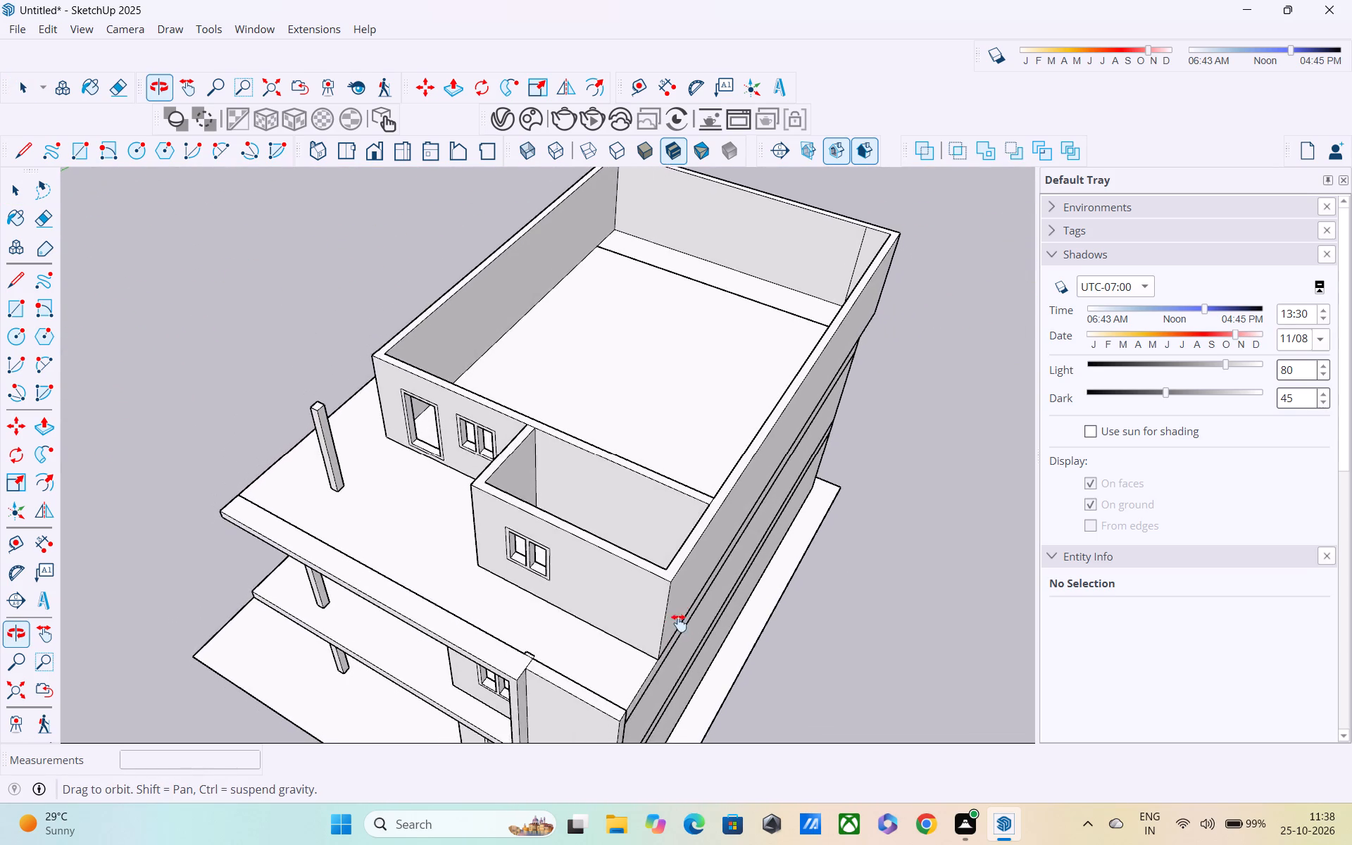
middle_click_drag(679, 623, 679, 600)
scroll(639, 575, "up", 3)
middle_click_drag(652, 577, 617, 511)
scroll(641, 530, "up", 2)
middle_click_drag(641, 532, 645, 544, "shift")
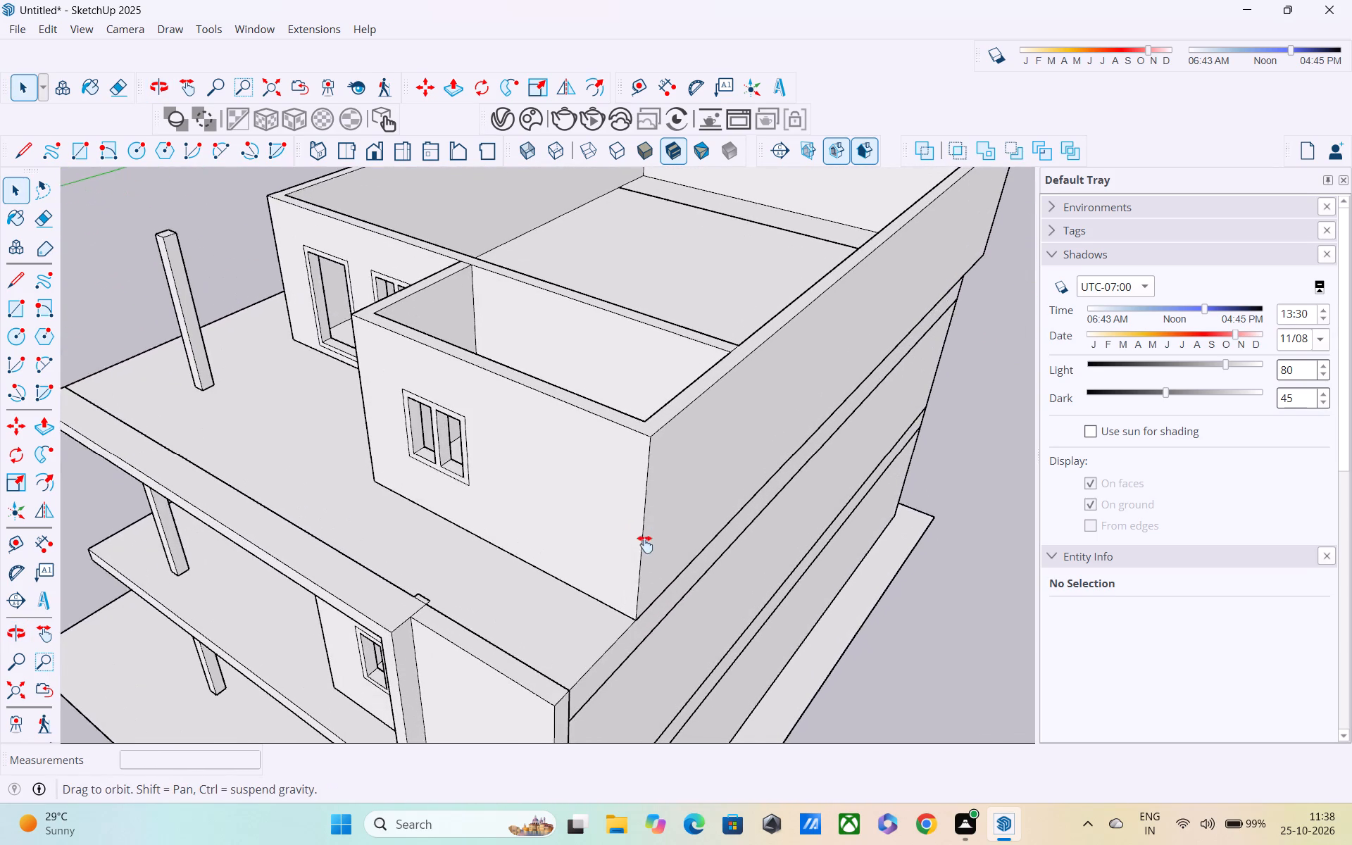
middle_click_drag(645, 544, 572, 553, "shift")
scroll(577, 560, "up", 2)
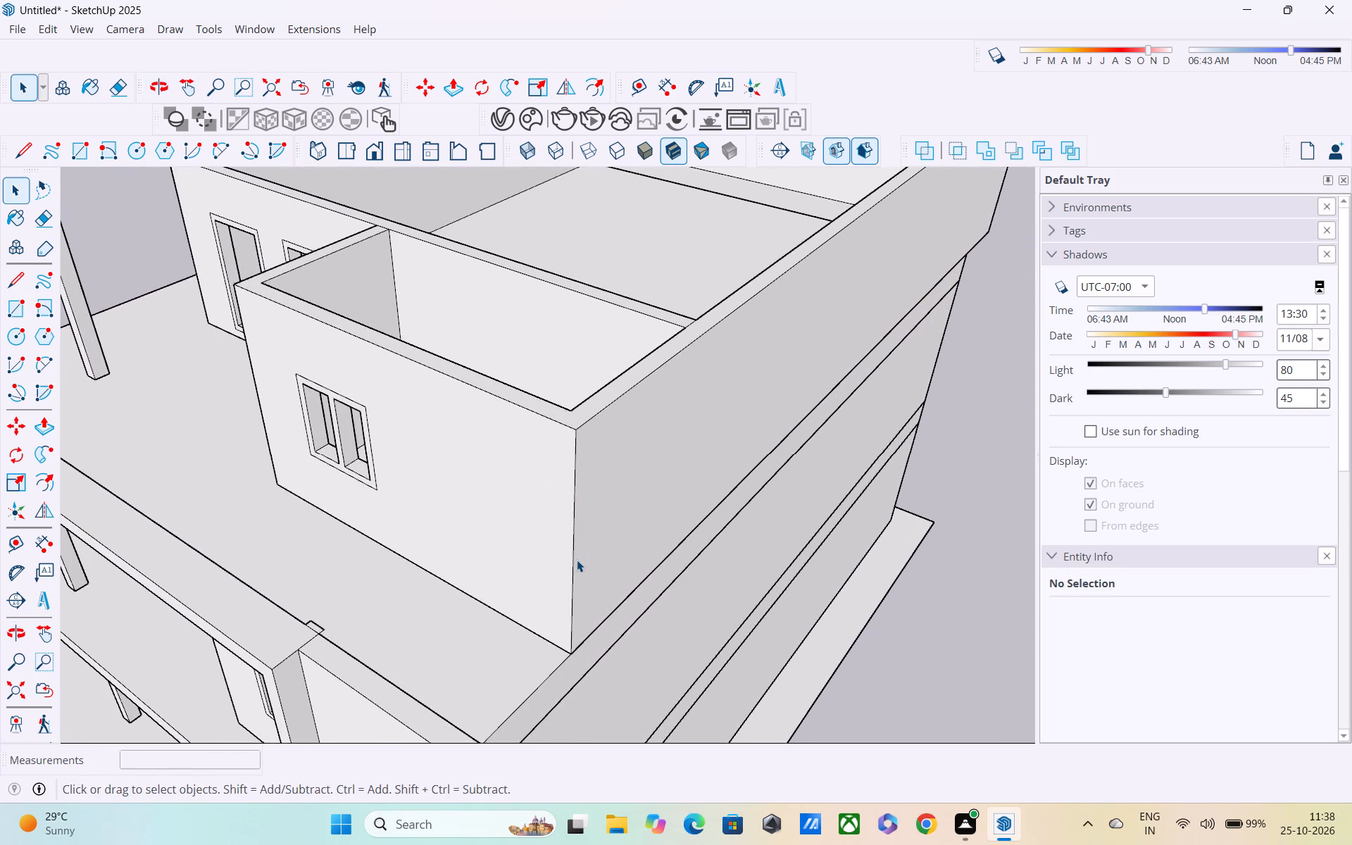
middle_click_drag(577, 560, 560, 501)
middle_click_drag(566, 501, 597, 585, "shift")
scroll(598, 586, "down", 3)
middle_click_drag(598, 586, 626, 658, "shift")
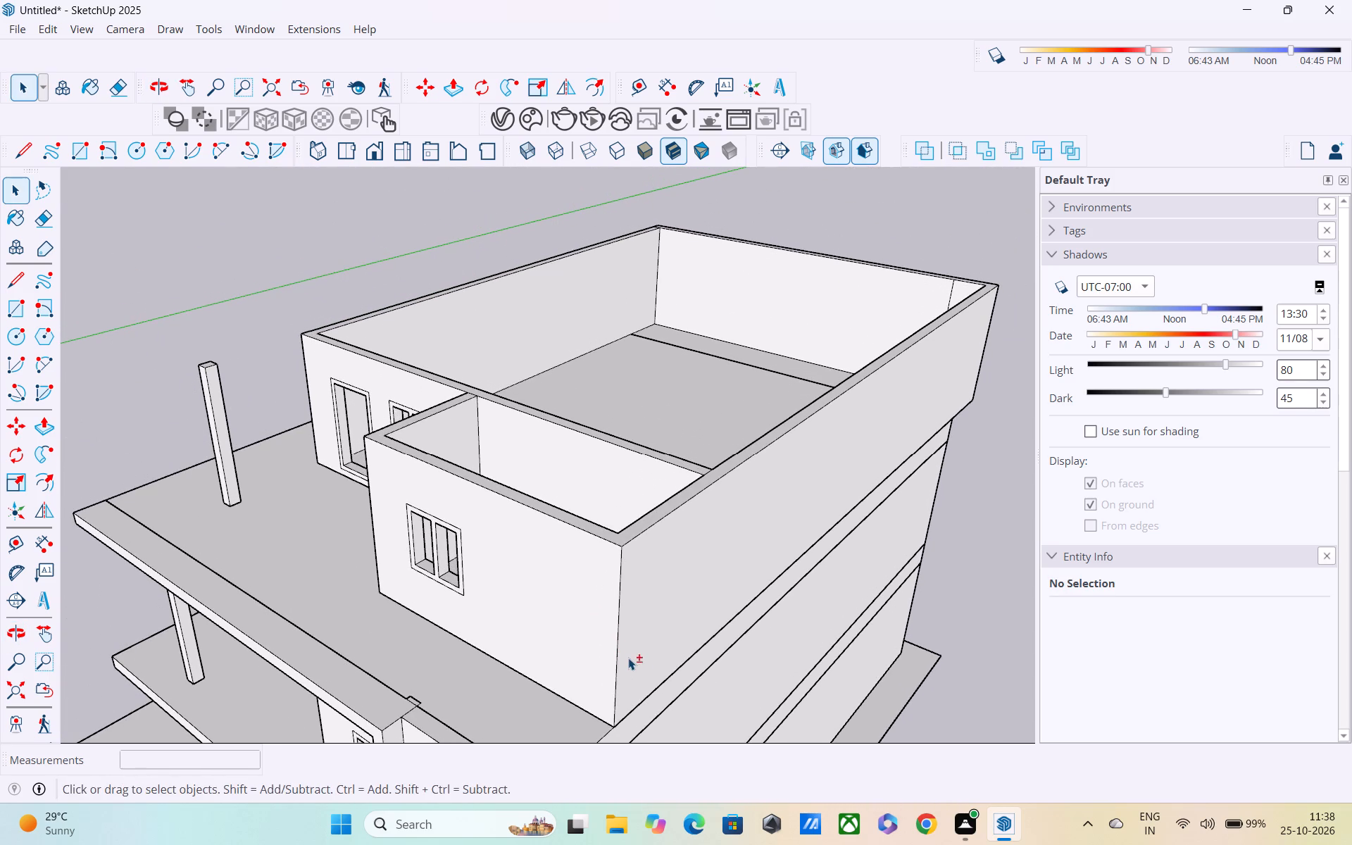
middle_click_drag(628, 658, 639, 715, "shift")
scroll(639, 715, "down", 1, "shift")
middle_click_drag(639, 710, 620, 648, "shift")
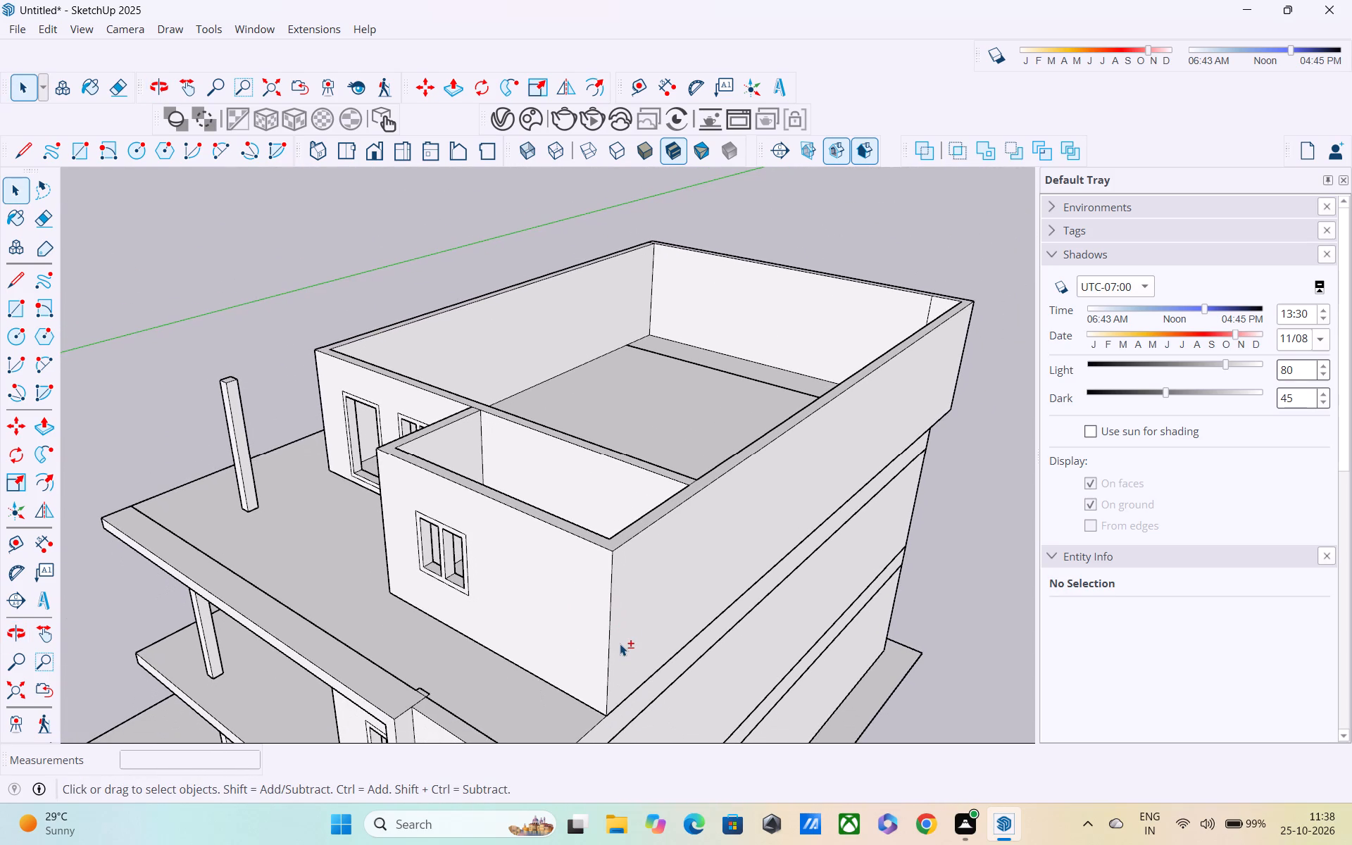
scroll(620, 644, "down", 2, "shift")
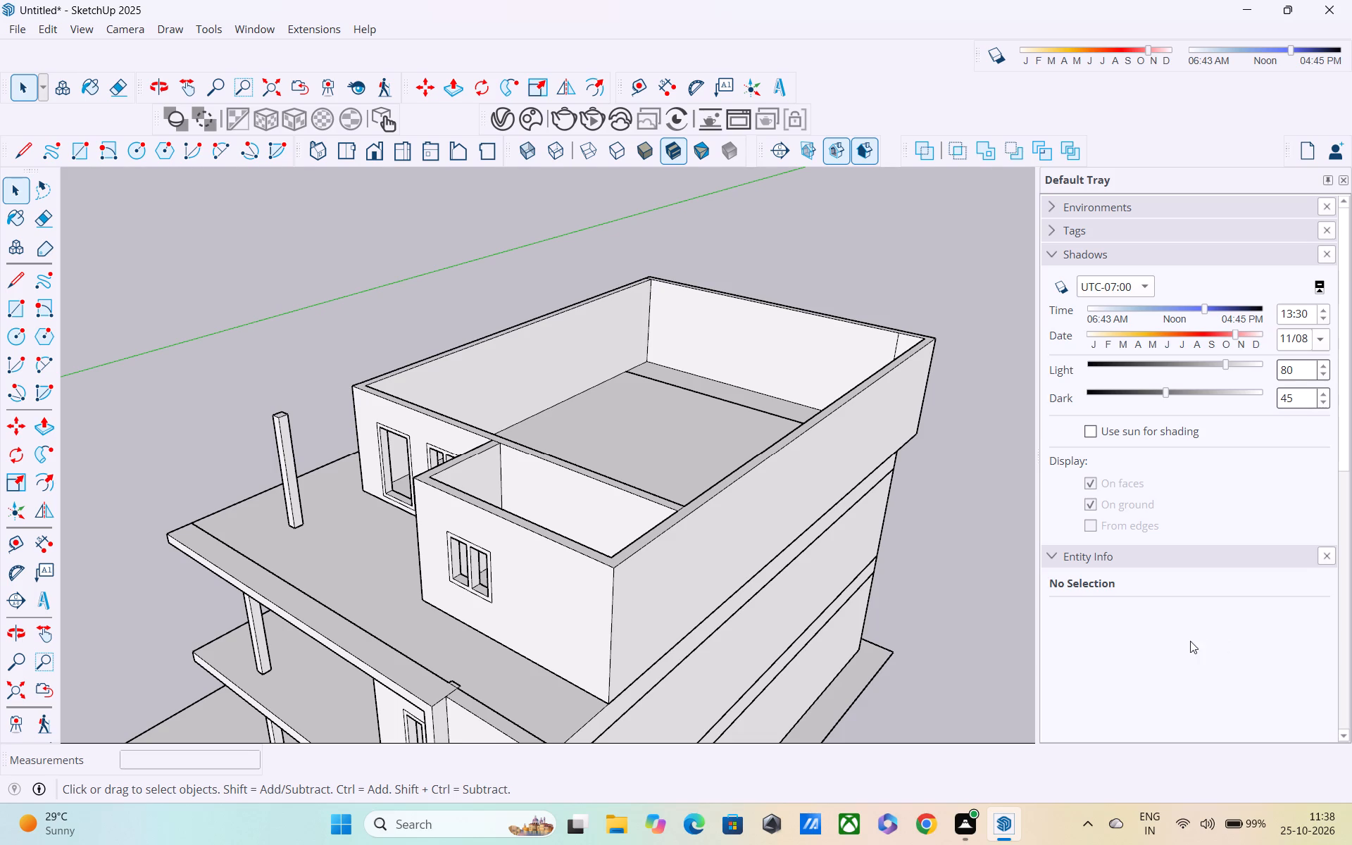
Examine the top storey's side wall and its alignment with the slab and floors below at a low angle.
scroll(1328, 636, "down", 3)
middle_click_drag(666, 604, 641, 603)
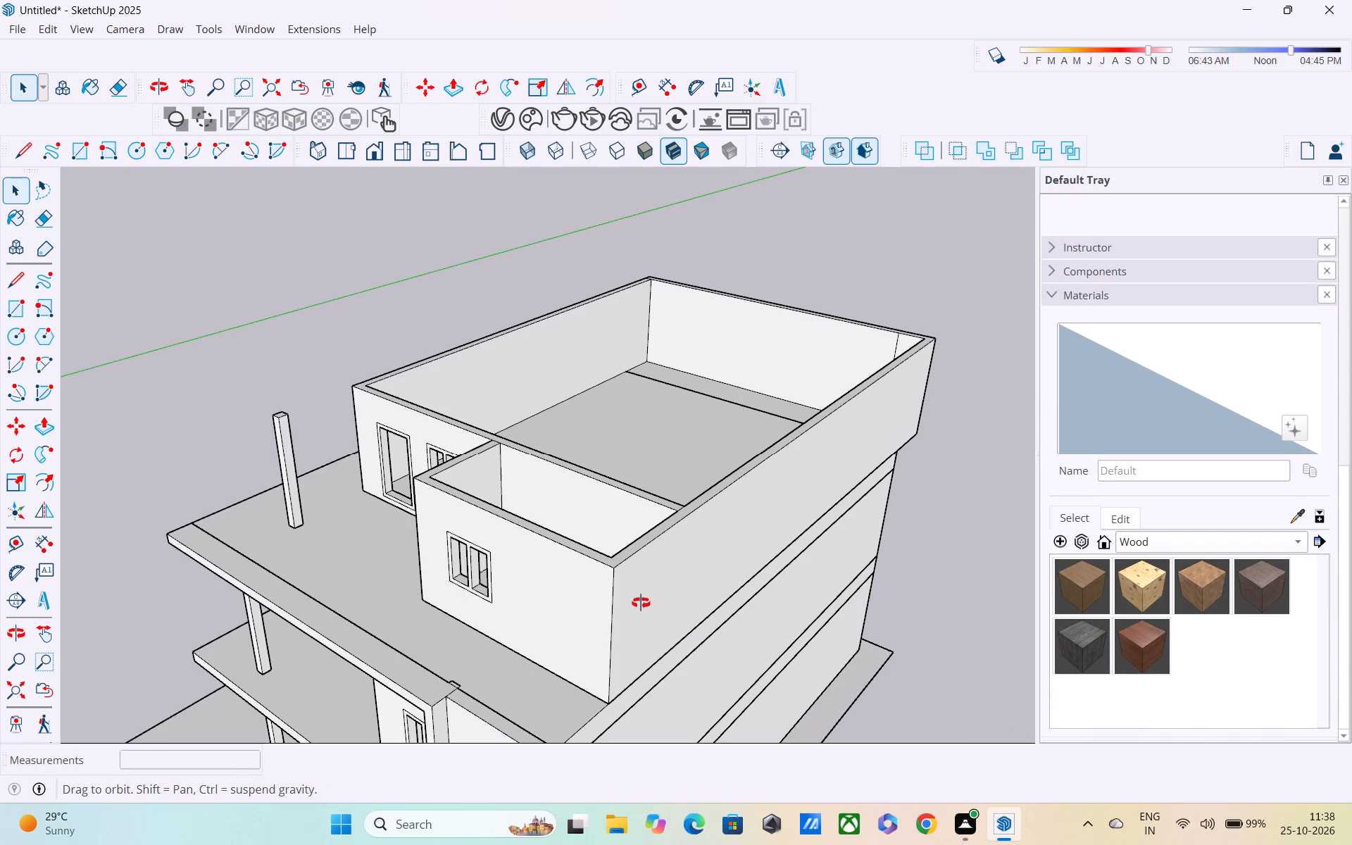
middle_click_drag(641, 603, 558, 557)
middle_click_drag(623, 602, 551, 516)
middle_click_drag(605, 590, 618, 607, "shift")
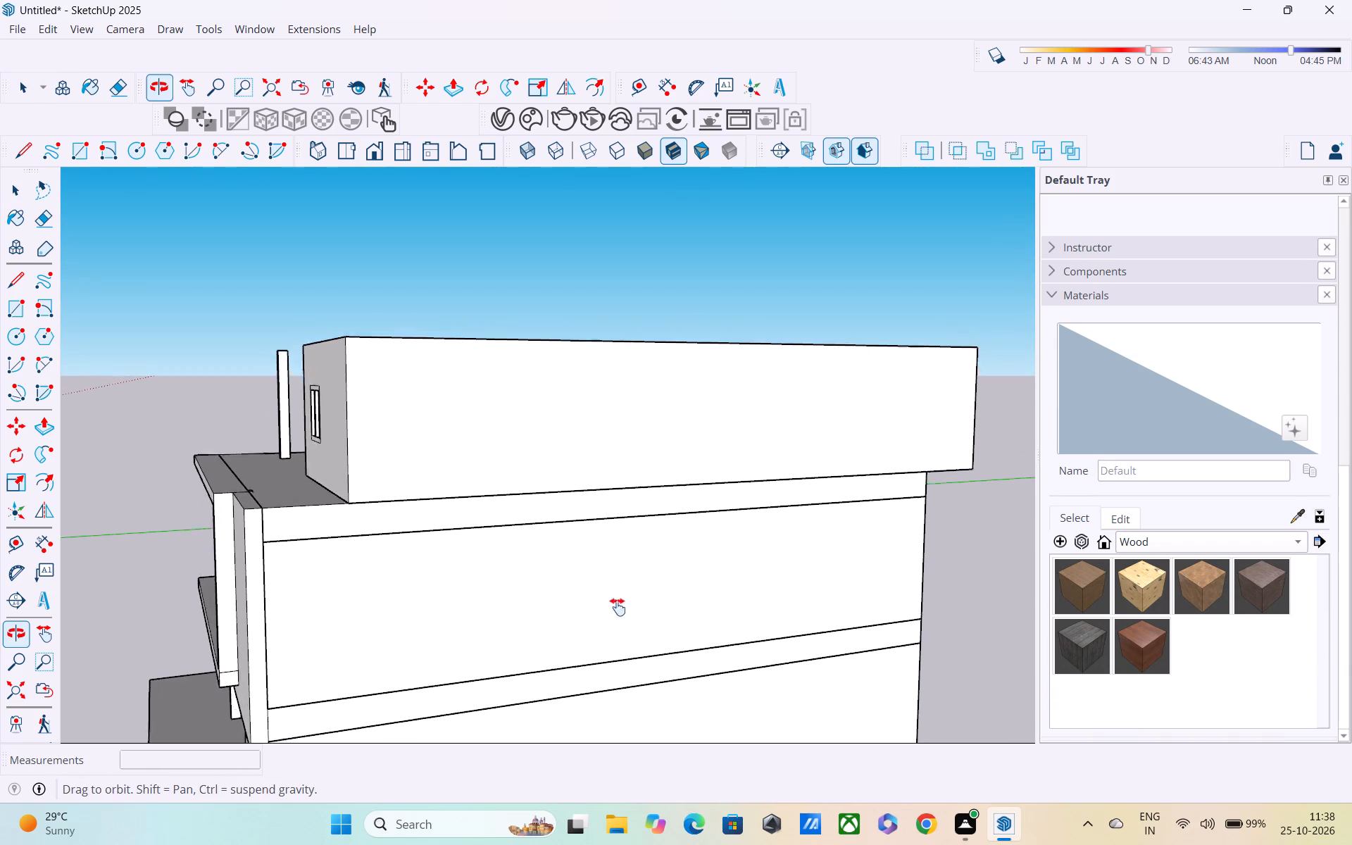
middle_click_drag(618, 607, 670, 696, "shift")
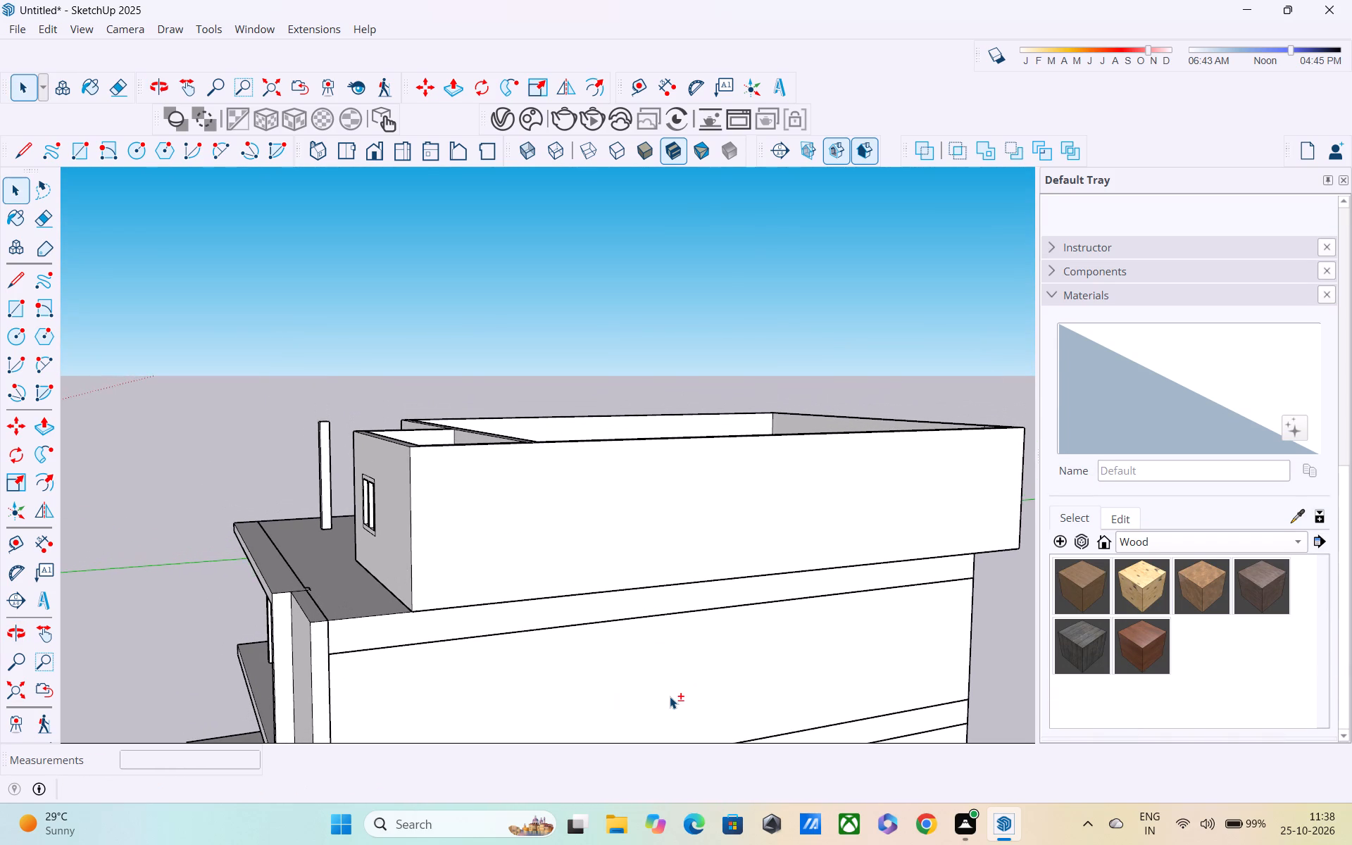
scroll(670, 697, "down", 1)
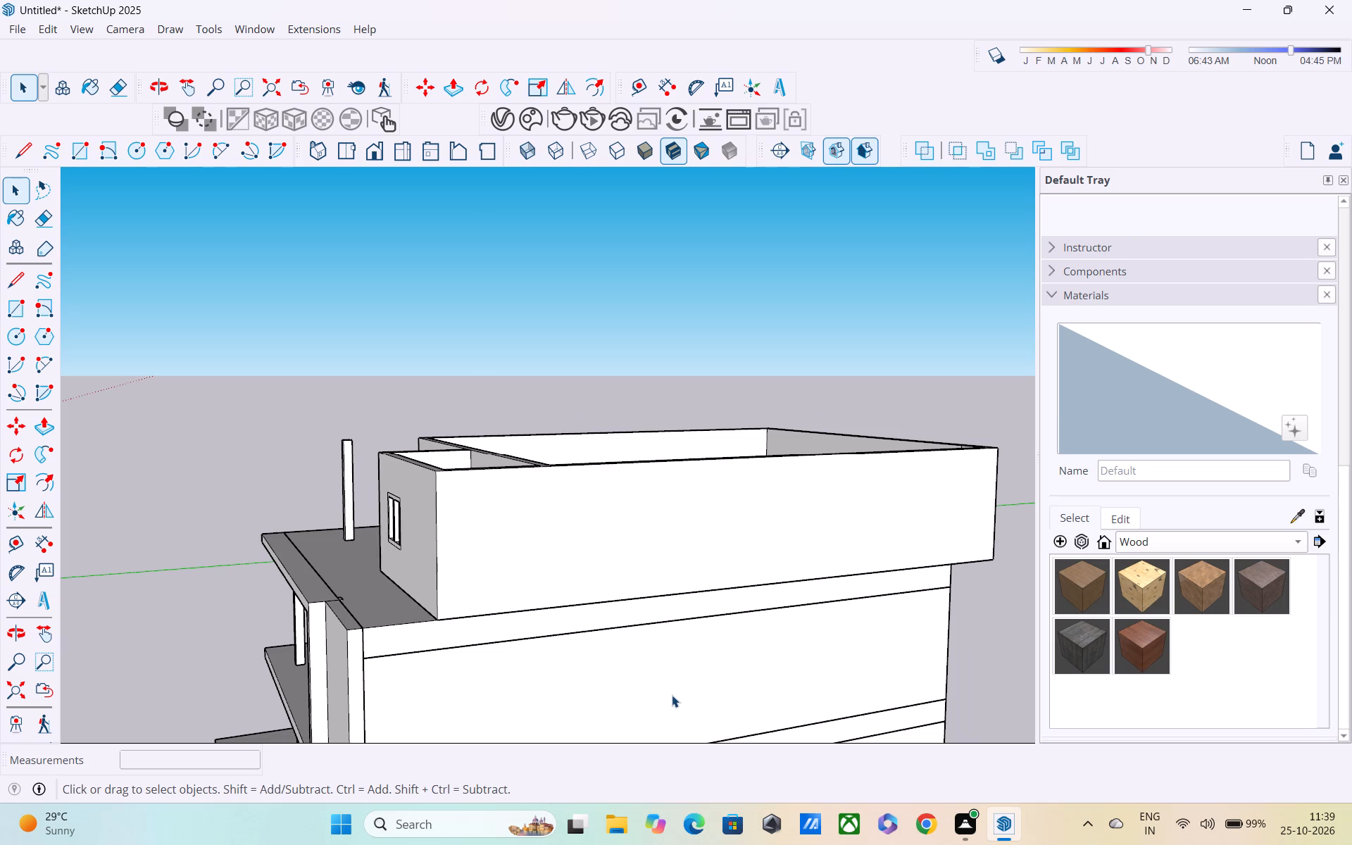
middle_click_drag(678, 693, 677, 689, "shift")
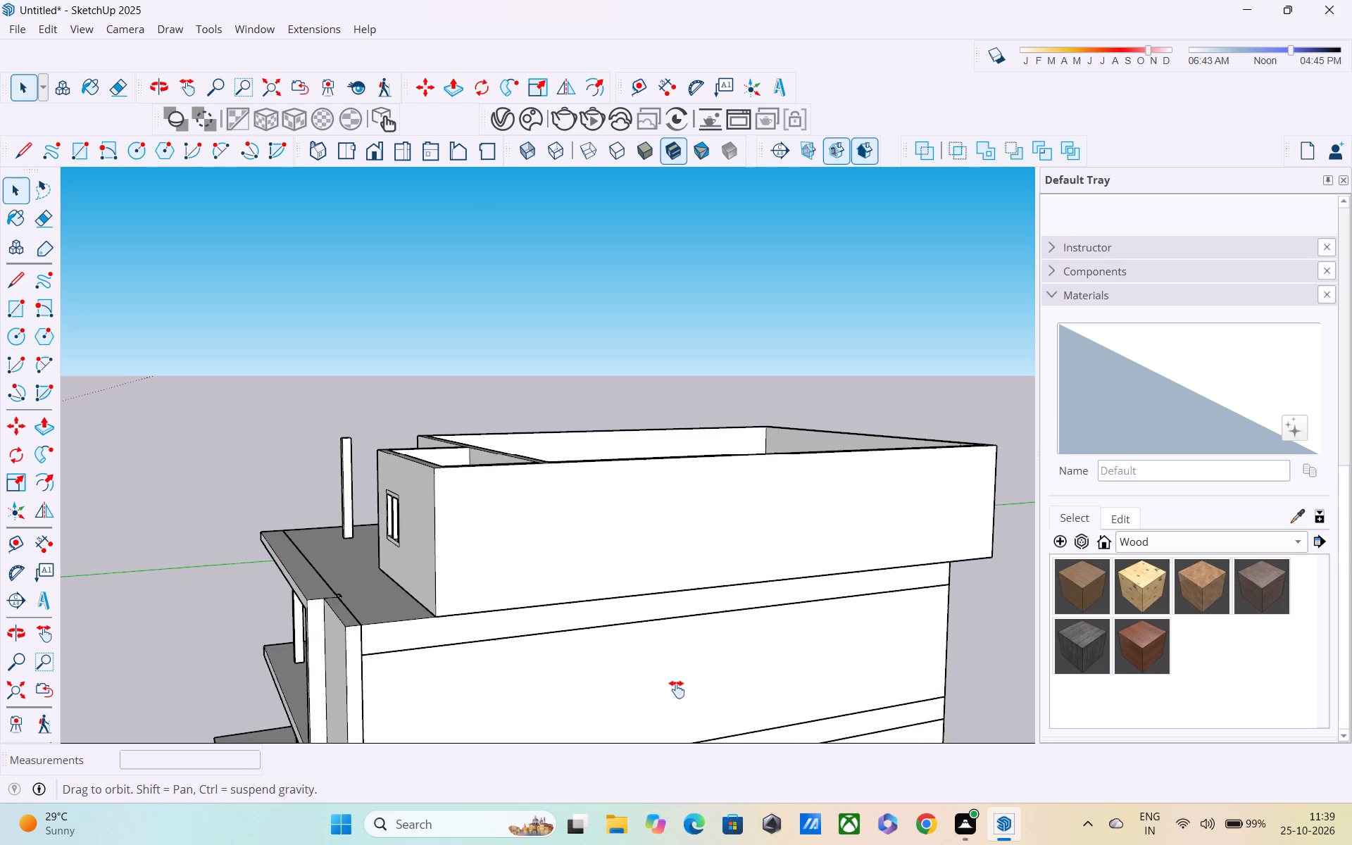
middle_click_drag(677, 689, 763, 734, "shift")
middle_click_drag(616, 665, 639, 611, "shift")
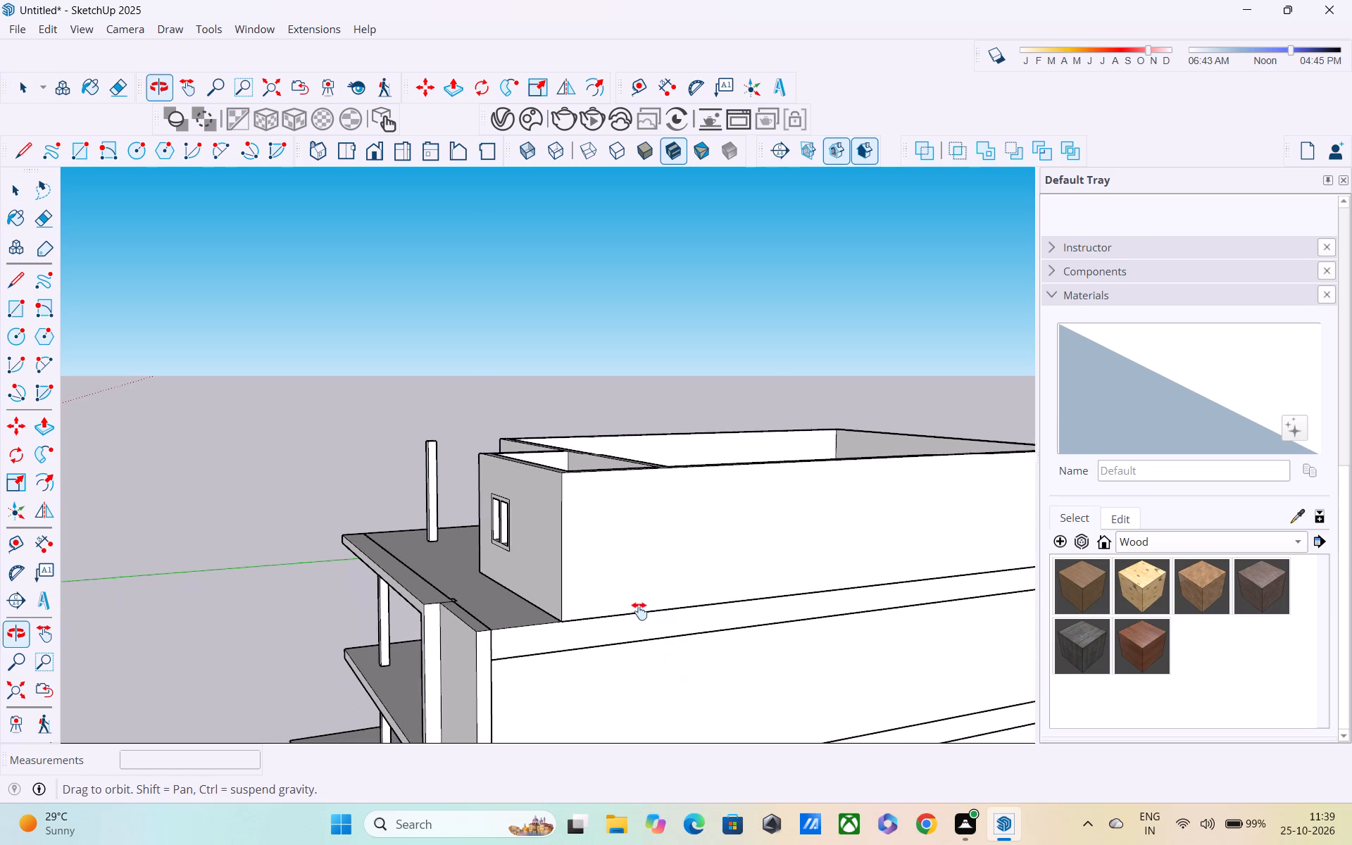
middle_click_drag(639, 611, 639, 608, "shift")
middle_click_drag(630, 595, 646, 626, "shift")
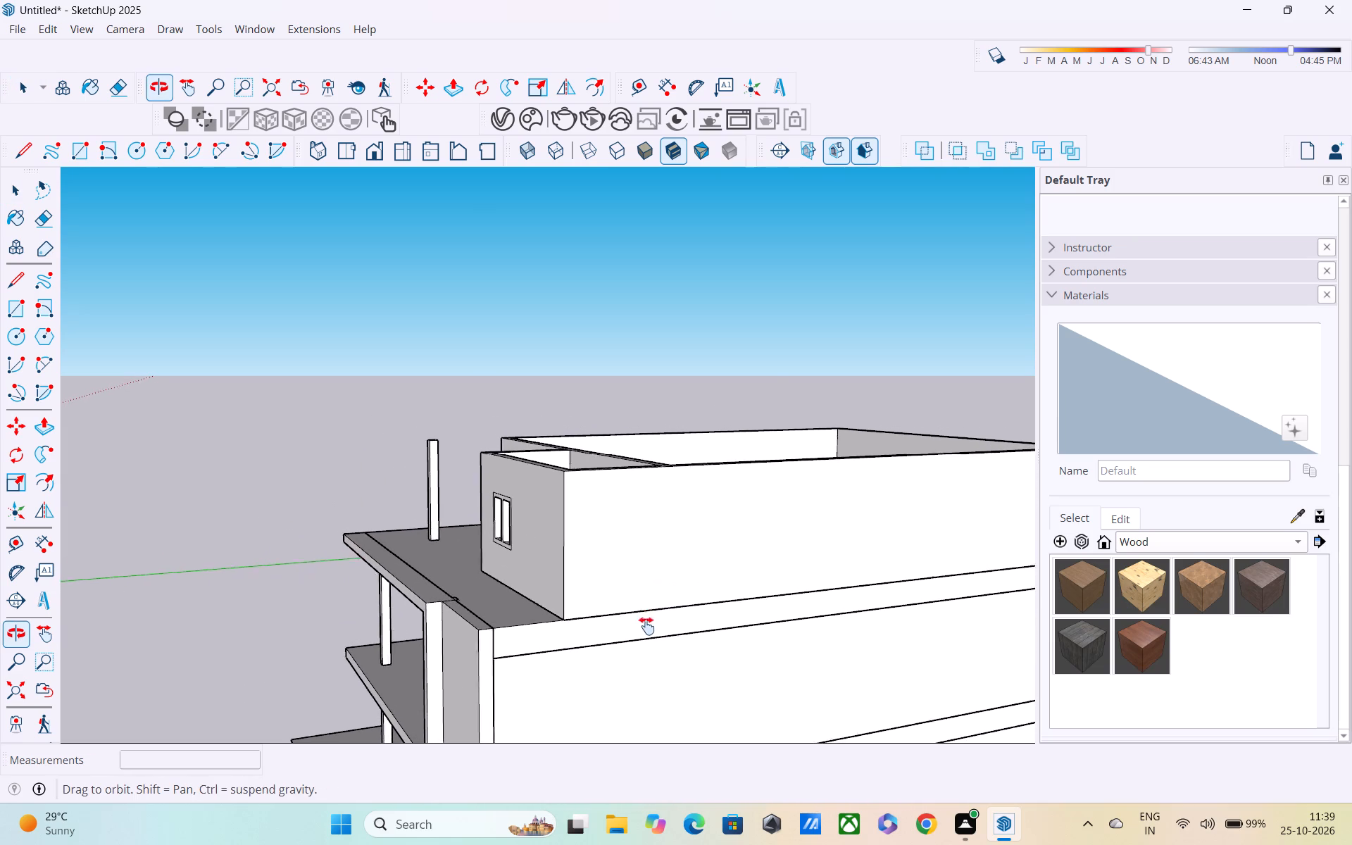
middle_click_drag(646, 626, 649, 629, "shift")
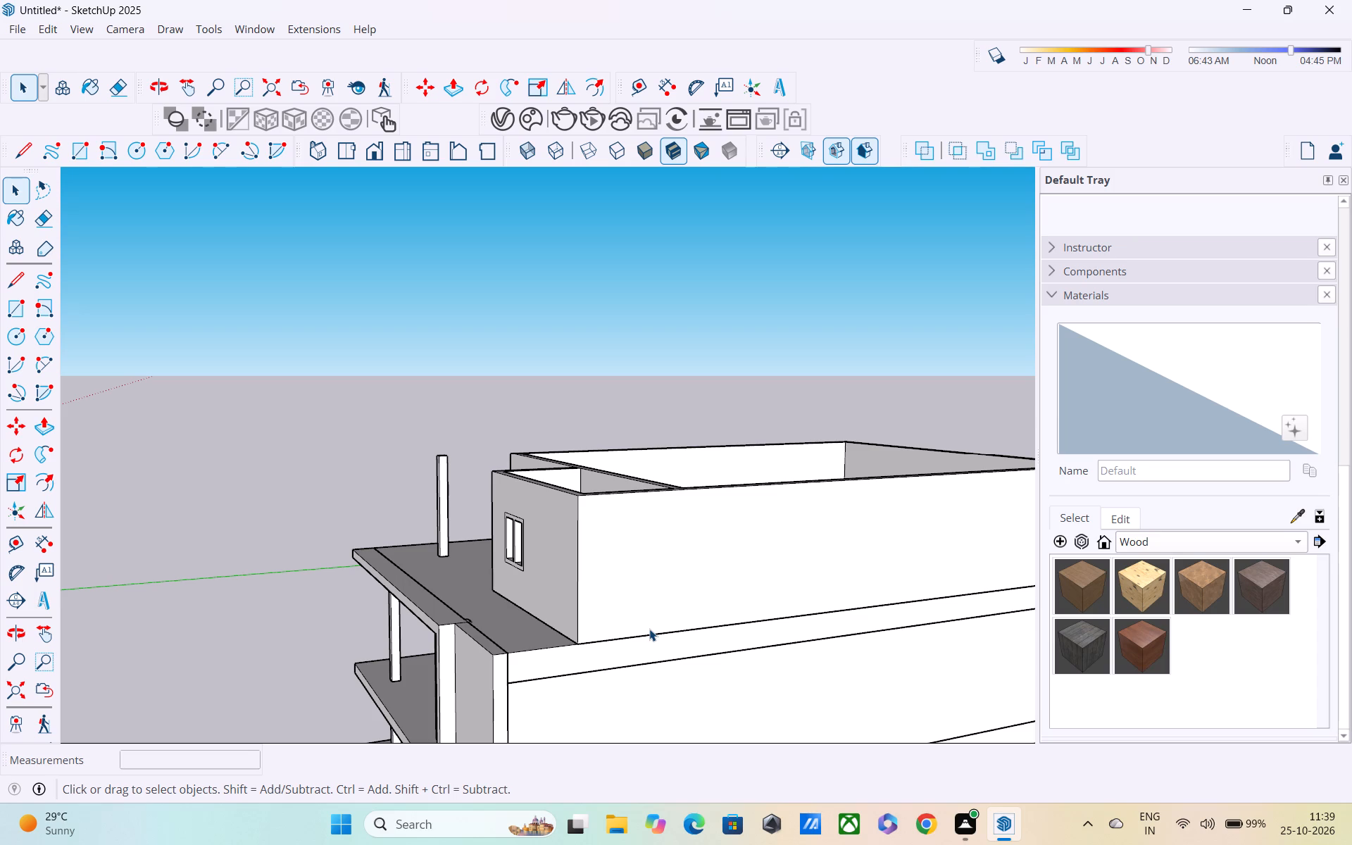
scroll(641, 625, "down", 2)
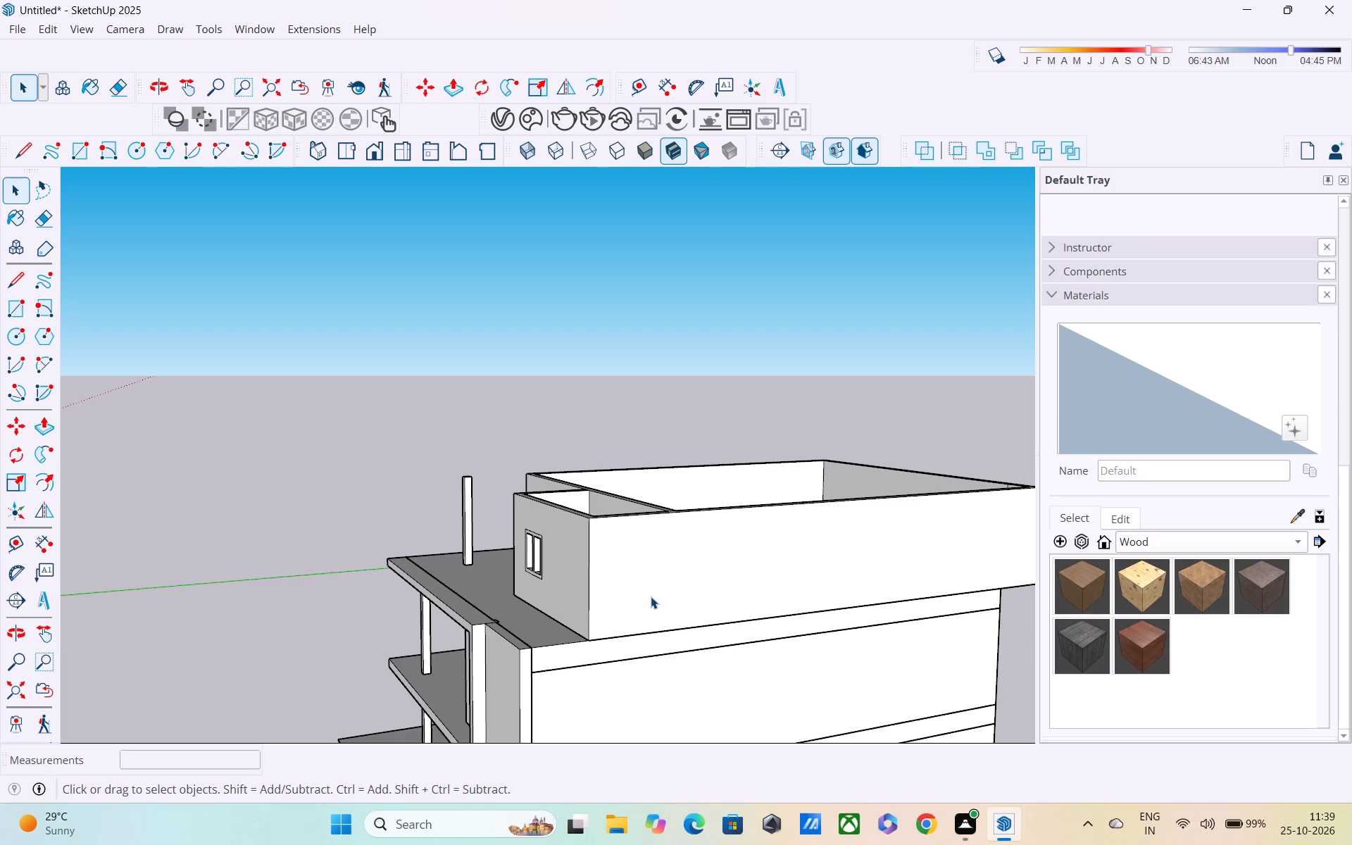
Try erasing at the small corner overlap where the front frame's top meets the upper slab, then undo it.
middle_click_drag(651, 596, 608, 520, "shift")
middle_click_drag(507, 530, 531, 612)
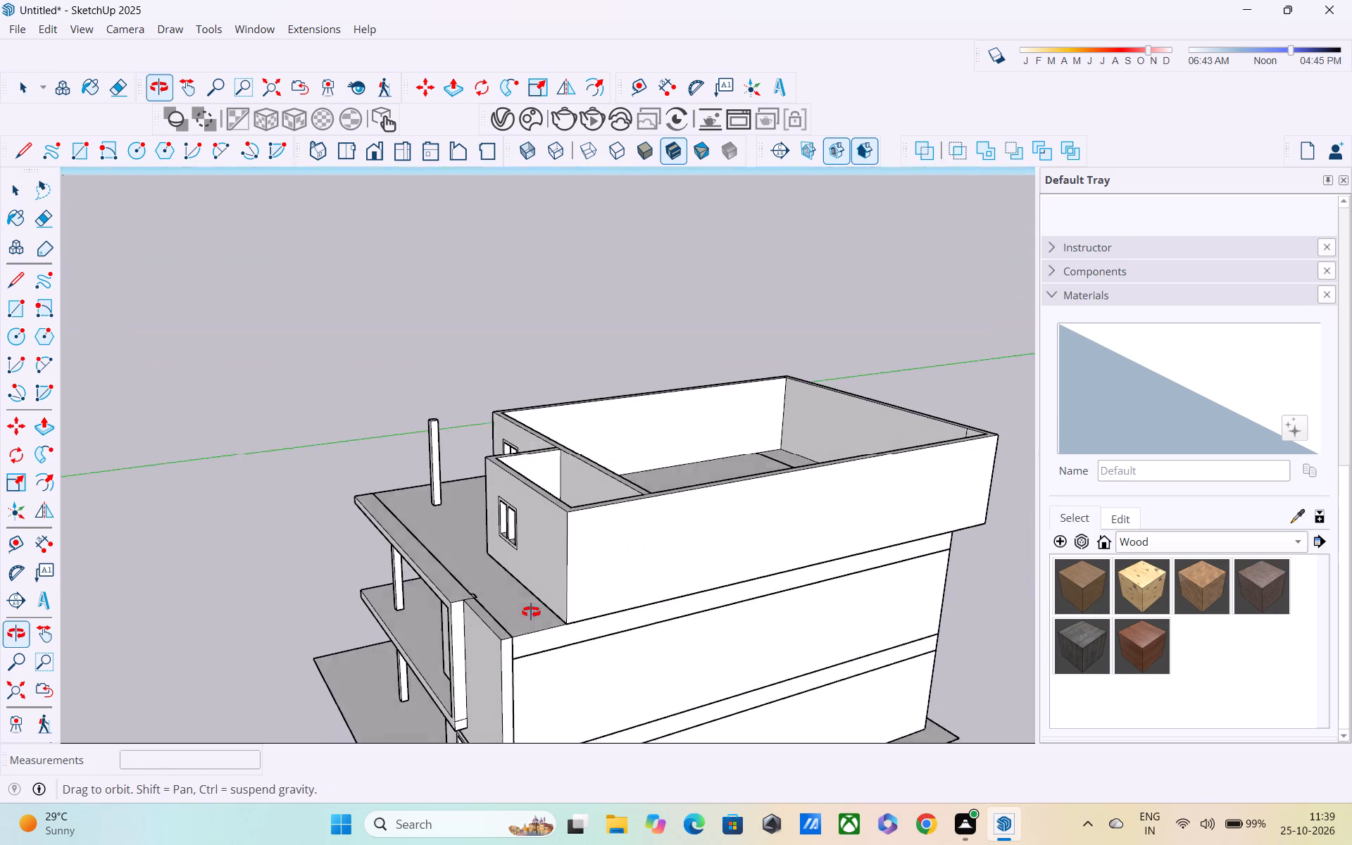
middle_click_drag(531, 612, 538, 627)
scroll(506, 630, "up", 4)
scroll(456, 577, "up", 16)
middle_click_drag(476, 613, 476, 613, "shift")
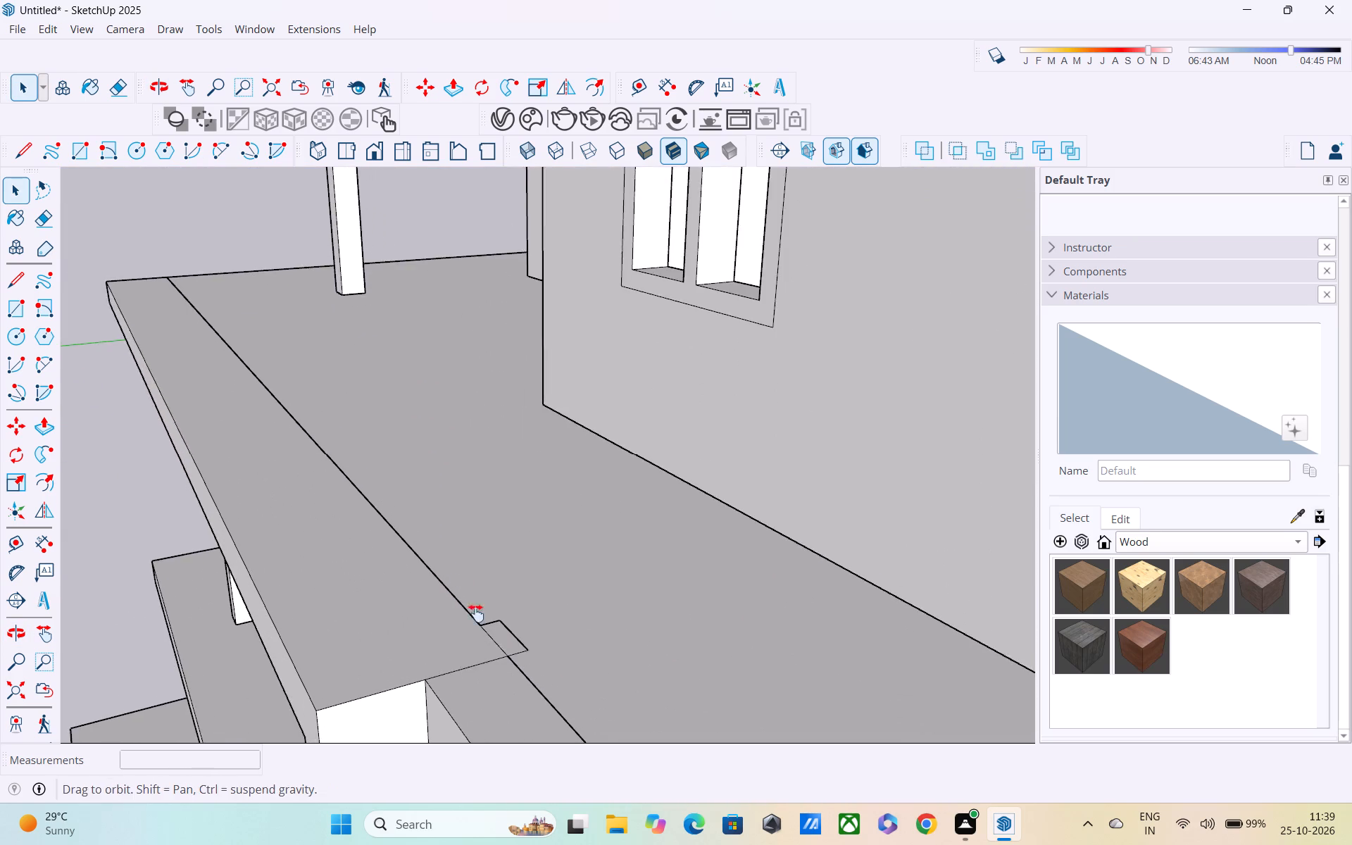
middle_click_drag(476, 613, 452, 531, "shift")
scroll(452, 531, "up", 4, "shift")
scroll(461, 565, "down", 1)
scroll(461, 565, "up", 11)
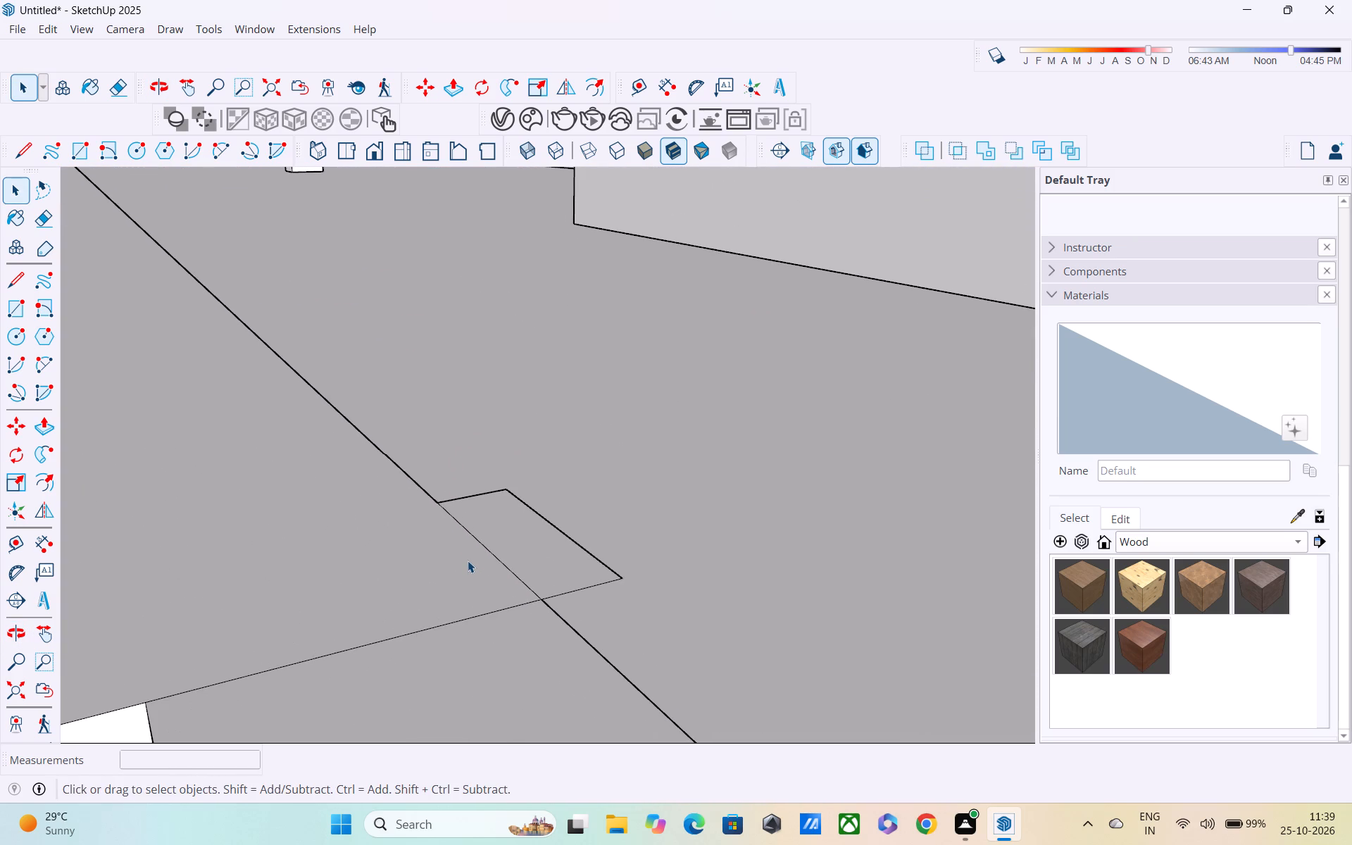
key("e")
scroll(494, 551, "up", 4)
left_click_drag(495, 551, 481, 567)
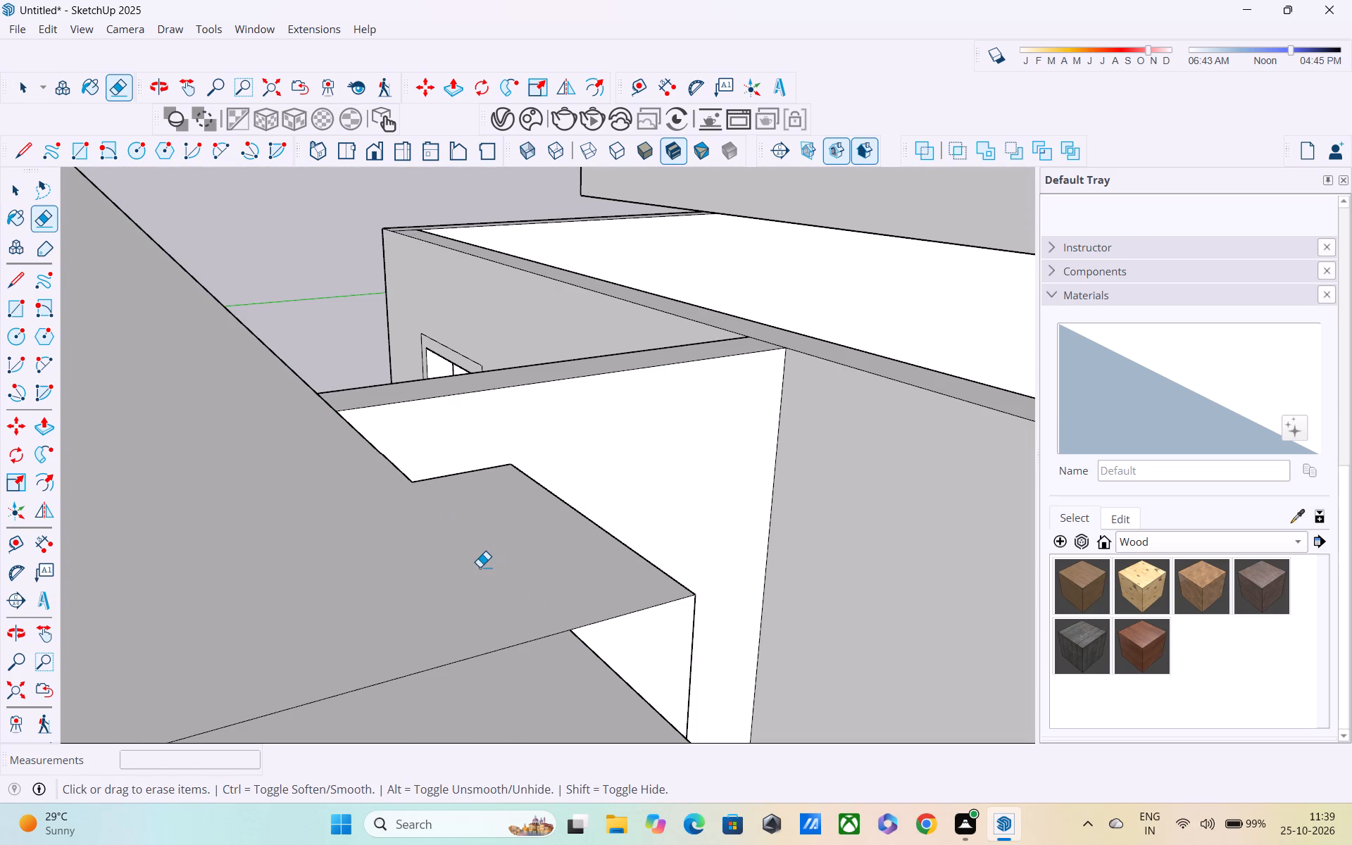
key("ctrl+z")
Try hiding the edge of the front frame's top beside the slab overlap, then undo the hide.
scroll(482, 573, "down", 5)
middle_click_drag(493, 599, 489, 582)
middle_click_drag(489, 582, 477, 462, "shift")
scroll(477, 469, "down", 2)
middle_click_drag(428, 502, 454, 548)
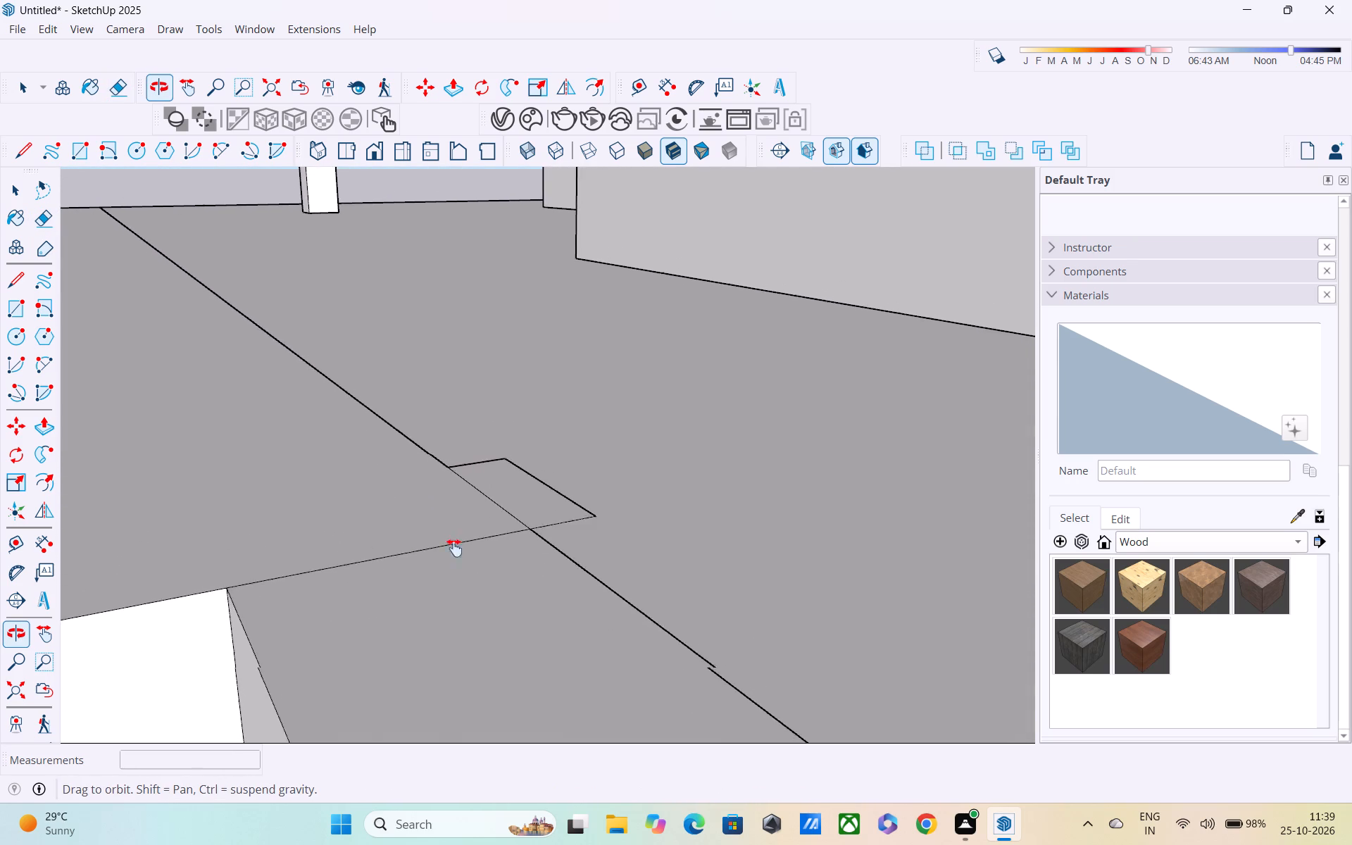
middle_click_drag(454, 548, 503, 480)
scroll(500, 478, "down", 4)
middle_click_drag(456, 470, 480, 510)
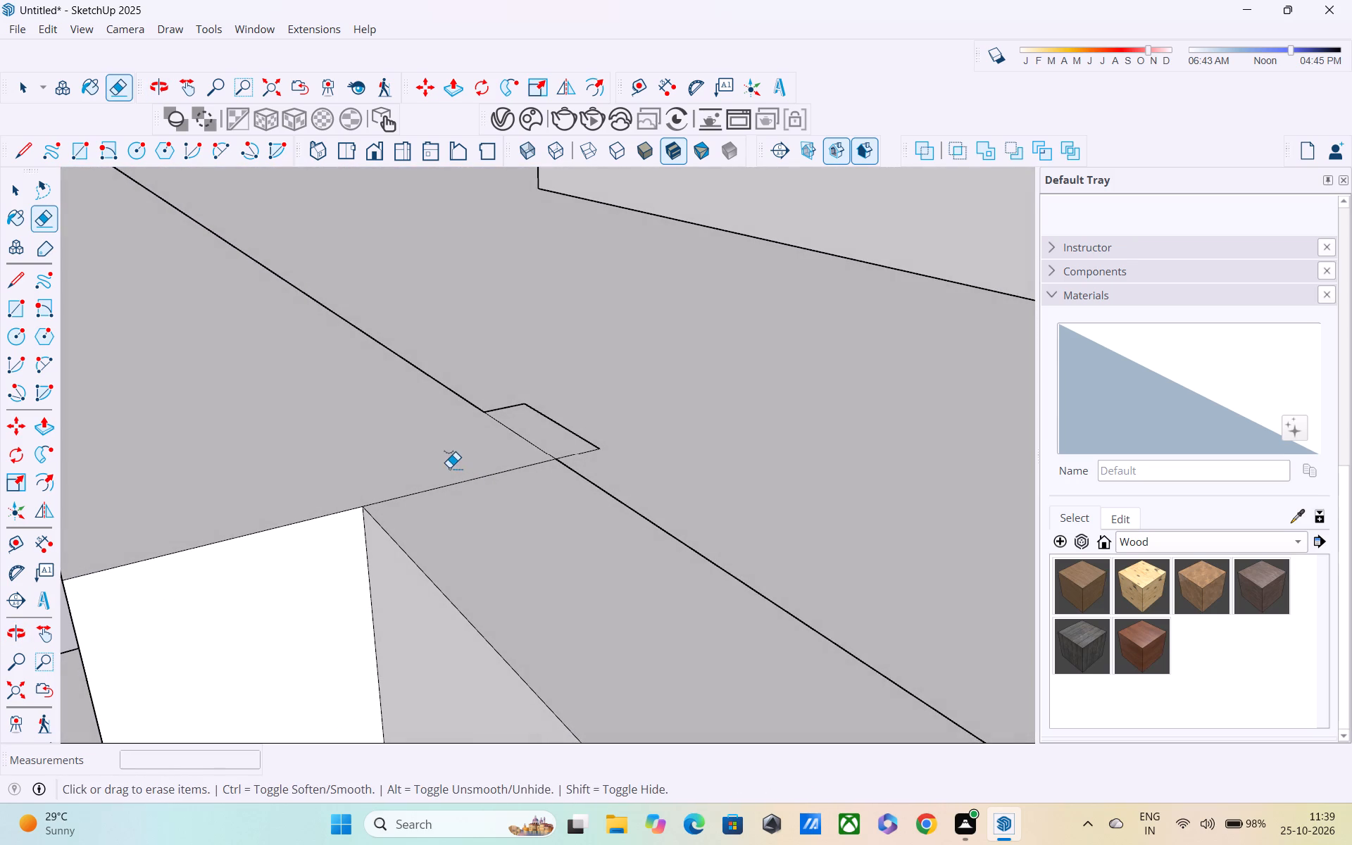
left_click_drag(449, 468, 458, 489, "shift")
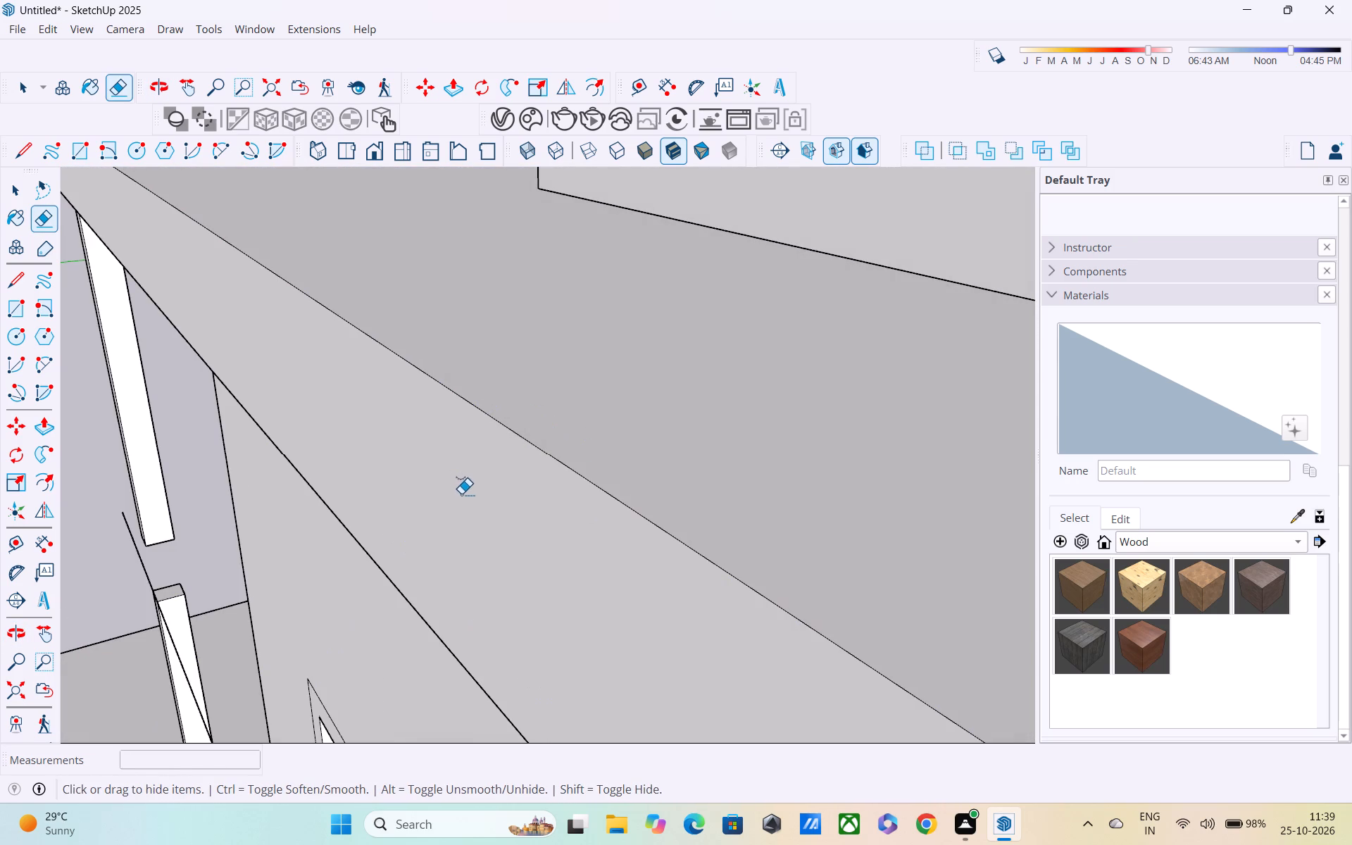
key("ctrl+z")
Examine the joint between the front frame and the upper slab from the side wall and the front corner.
scroll(468, 495, "down", 3)
middle_click_drag(568, 463, 394, 488)
scroll(543, 443, "down", 5)
middle_click_drag(541, 459, 499, 400, "shift")
scroll(499, 401, "down", 5)
scroll(503, 422, "up", 1)
scroll(506, 420, "down", 5)
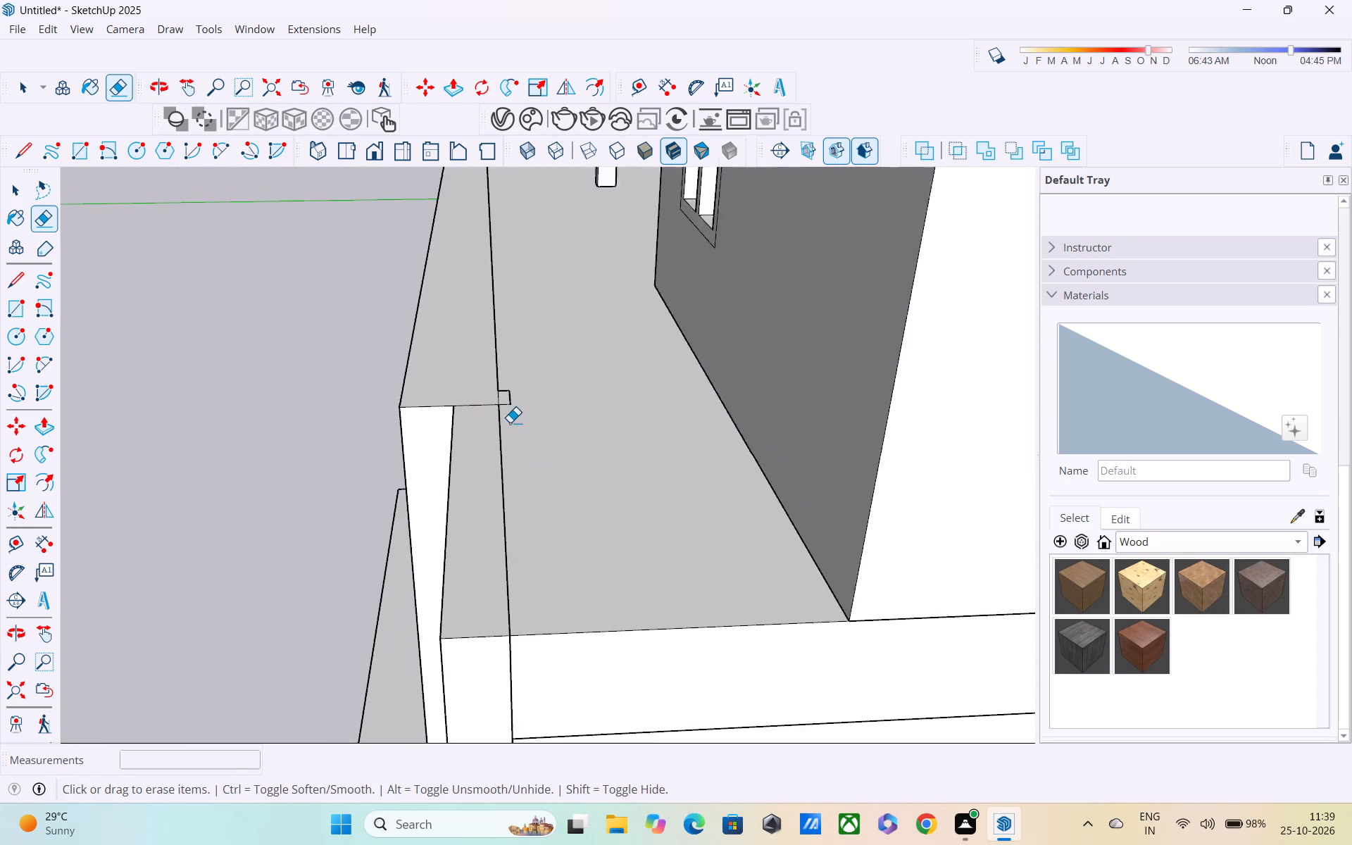
middle_click_drag(515, 427, 591, 515)
scroll(591, 510, "down", 5)
middle_click_drag(612, 516, 562, 449, "shift")
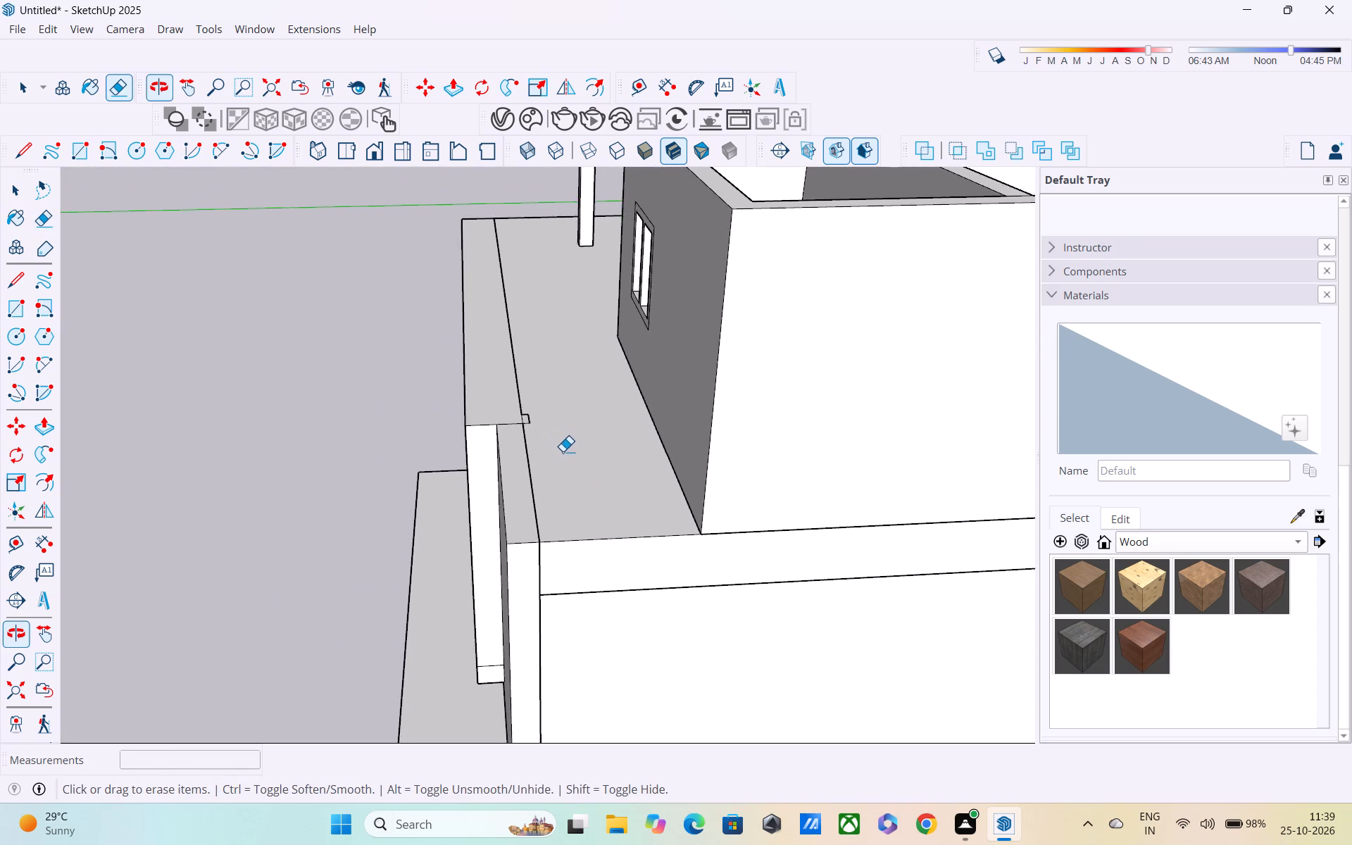
scroll(563, 452, "down", 4)
middle_click_drag(589, 480, 419, 502)
scroll(419, 494, "down", 5)
middle_click_drag(458, 505, 532, 491)
scroll(500, 503, "down", 1)
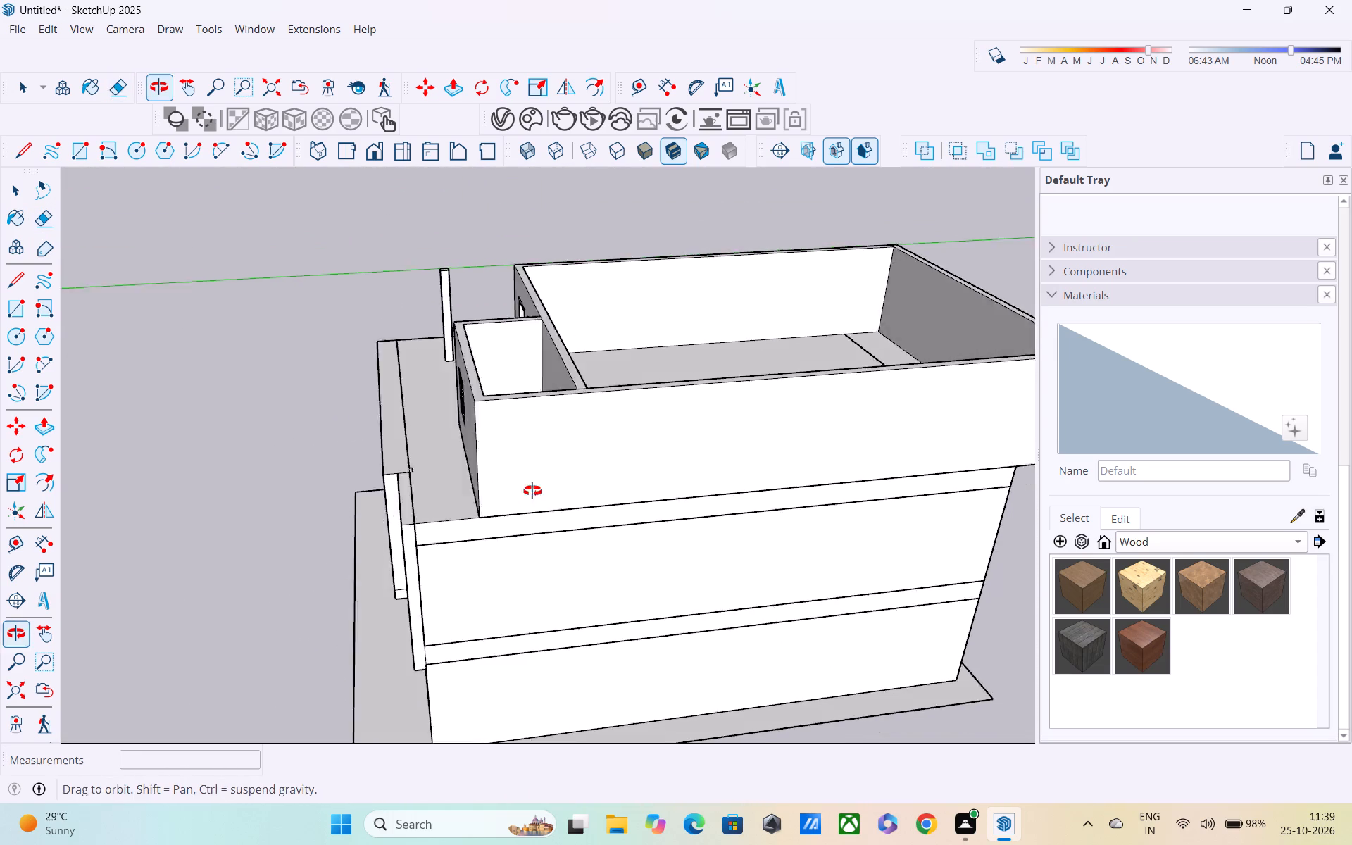
middle_click_drag(532, 491, 598, 469)
scroll(611, 470, "down", 5)
middle_click_drag(596, 477, 609, 455)
Examine the small overlap of the frame's top and the upper slab up close and from the front corner.
scroll(603, 458, "up", 9)
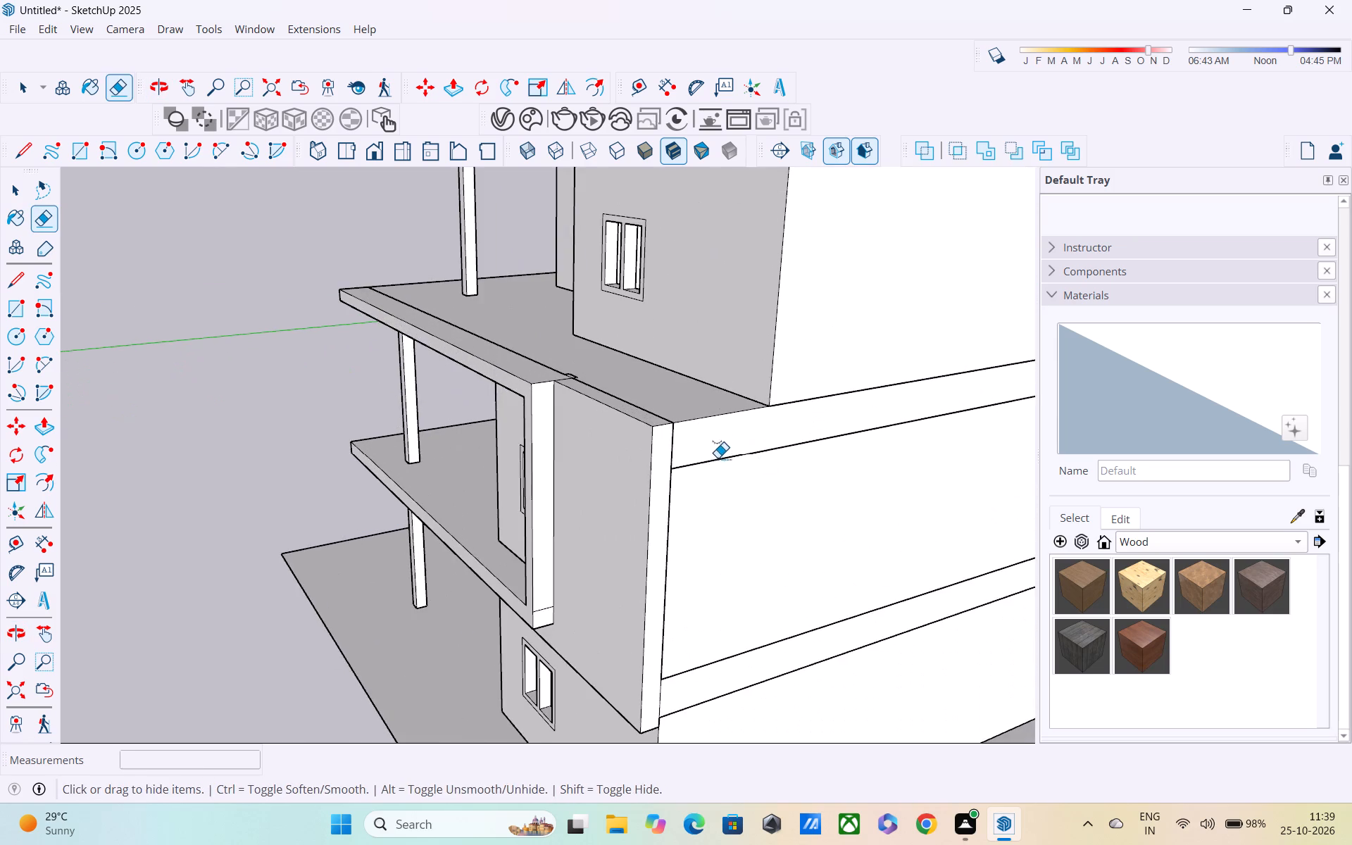
middle_click_drag(713, 458, 705, 594, "shift")
scroll(703, 594, "up", 1, "shift")
scroll(515, 456, "up", 4)
scroll(570, 471, "up", 10)
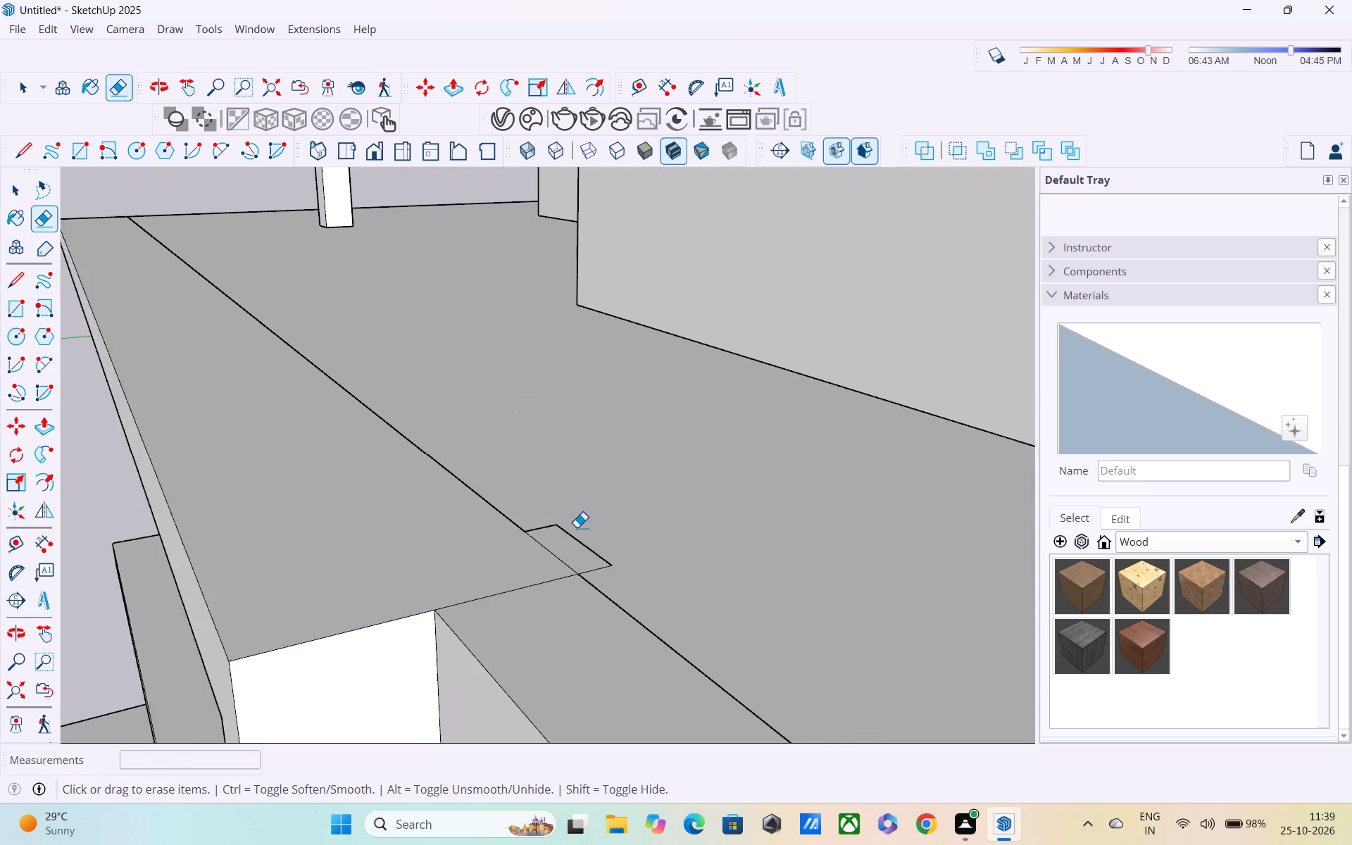
scroll(577, 527, "up", 4)
middle_click_drag(572, 558, 560, 508, "shift")
scroll(558, 510, "up", 9)
middle_click_drag(556, 513, 553, 477)
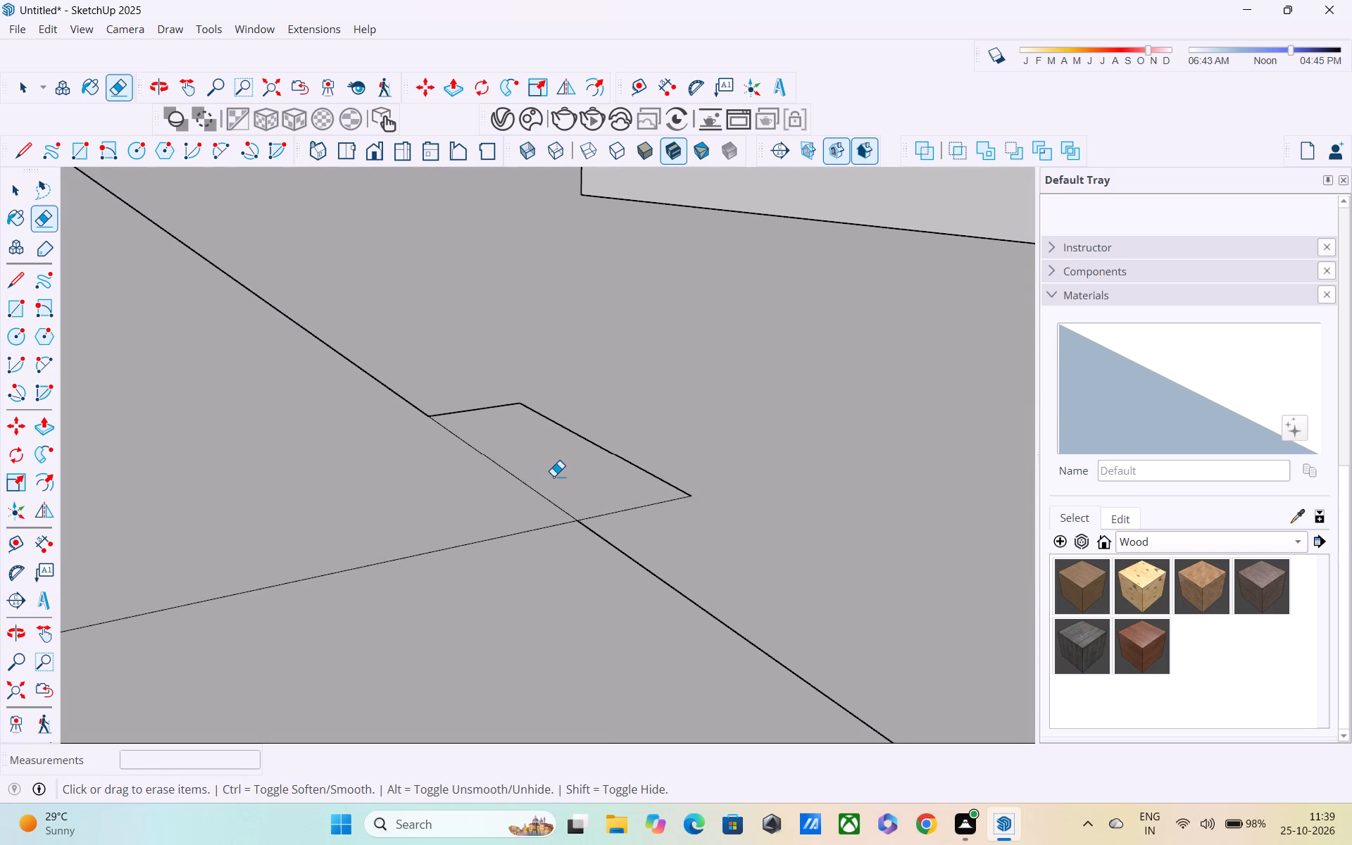
scroll(553, 476, "down", 4)
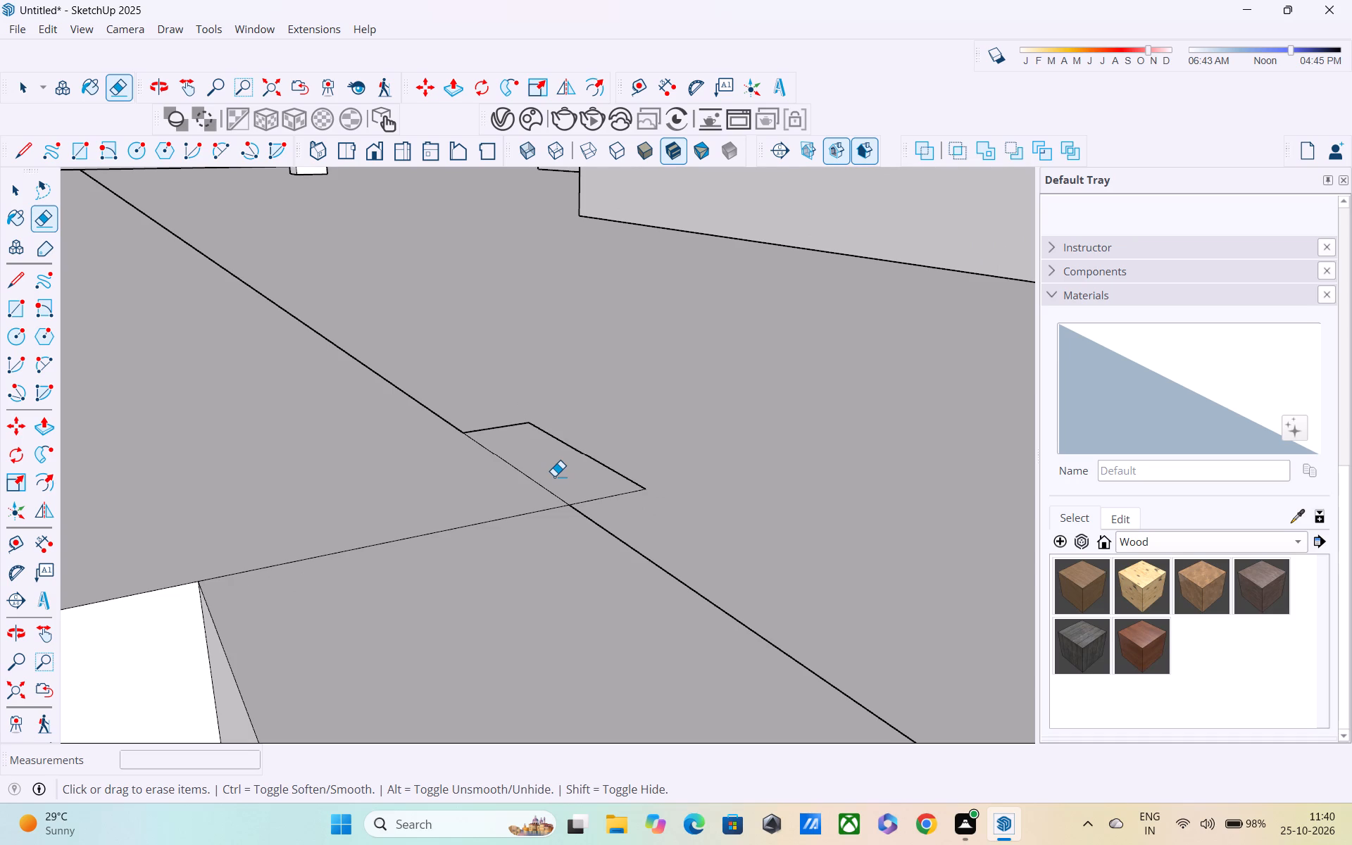
scroll(554, 476, "down", 3)
middle_click_drag(549, 477, 544, 477)
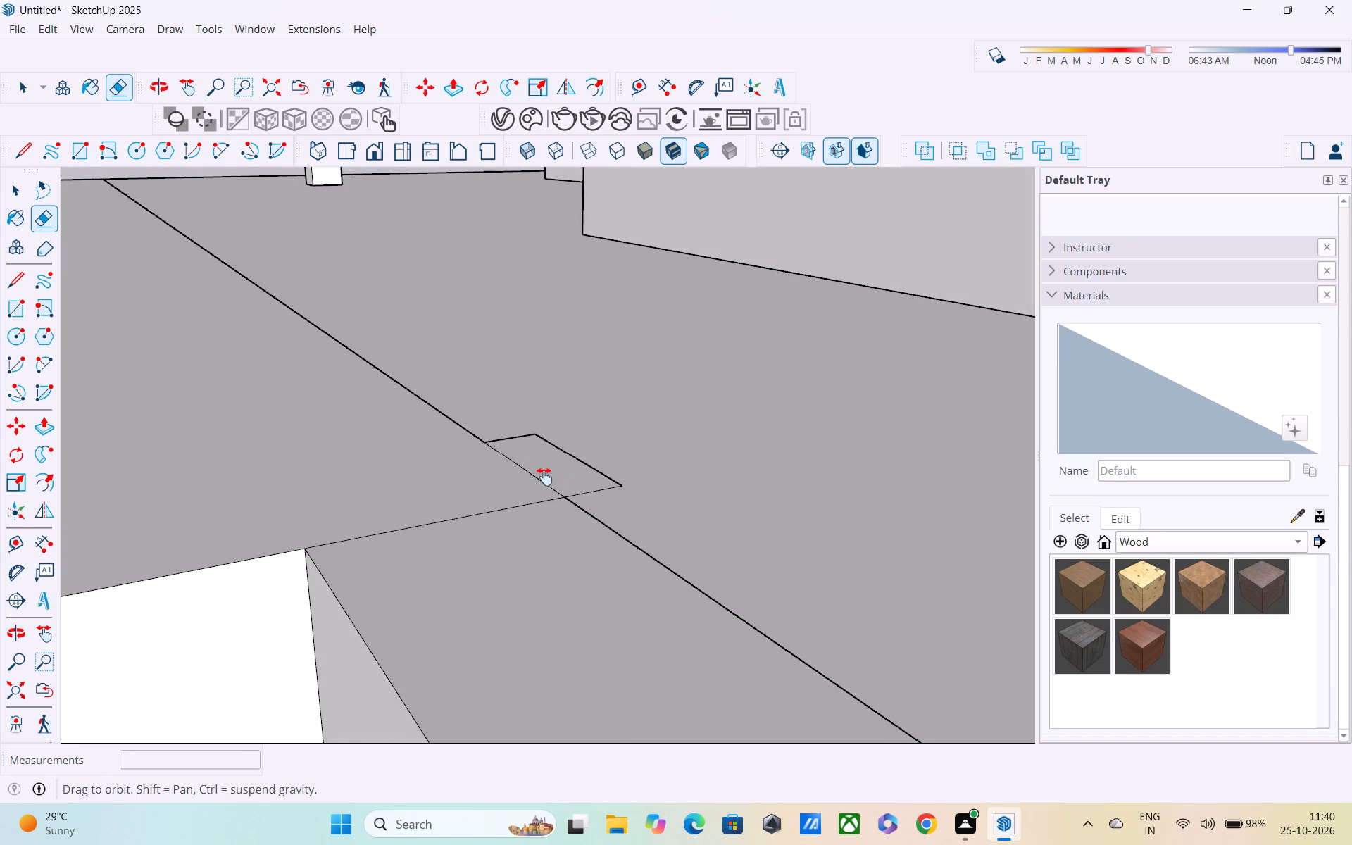
middle_click_drag(544, 477, 517, 436)
scroll(515, 435, "down", 10)
middle_click_drag(515, 476, 458, 430)
scroll(458, 432, "down", 8)
middle_click_drag(509, 500, 427, 515, "shift")
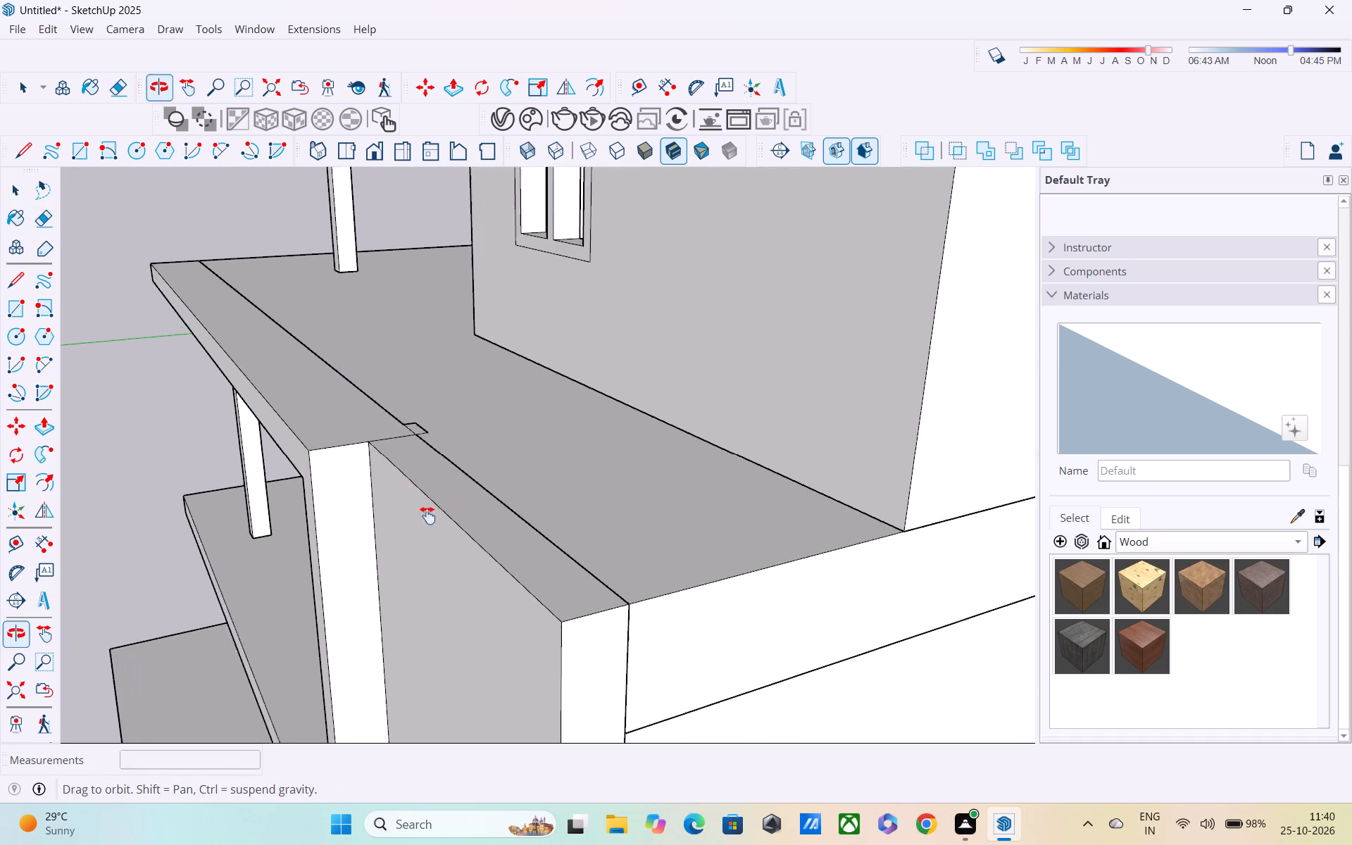
middle_click_drag(427, 515, 407, 515, "shift")
scroll(405, 511, "down", 5)
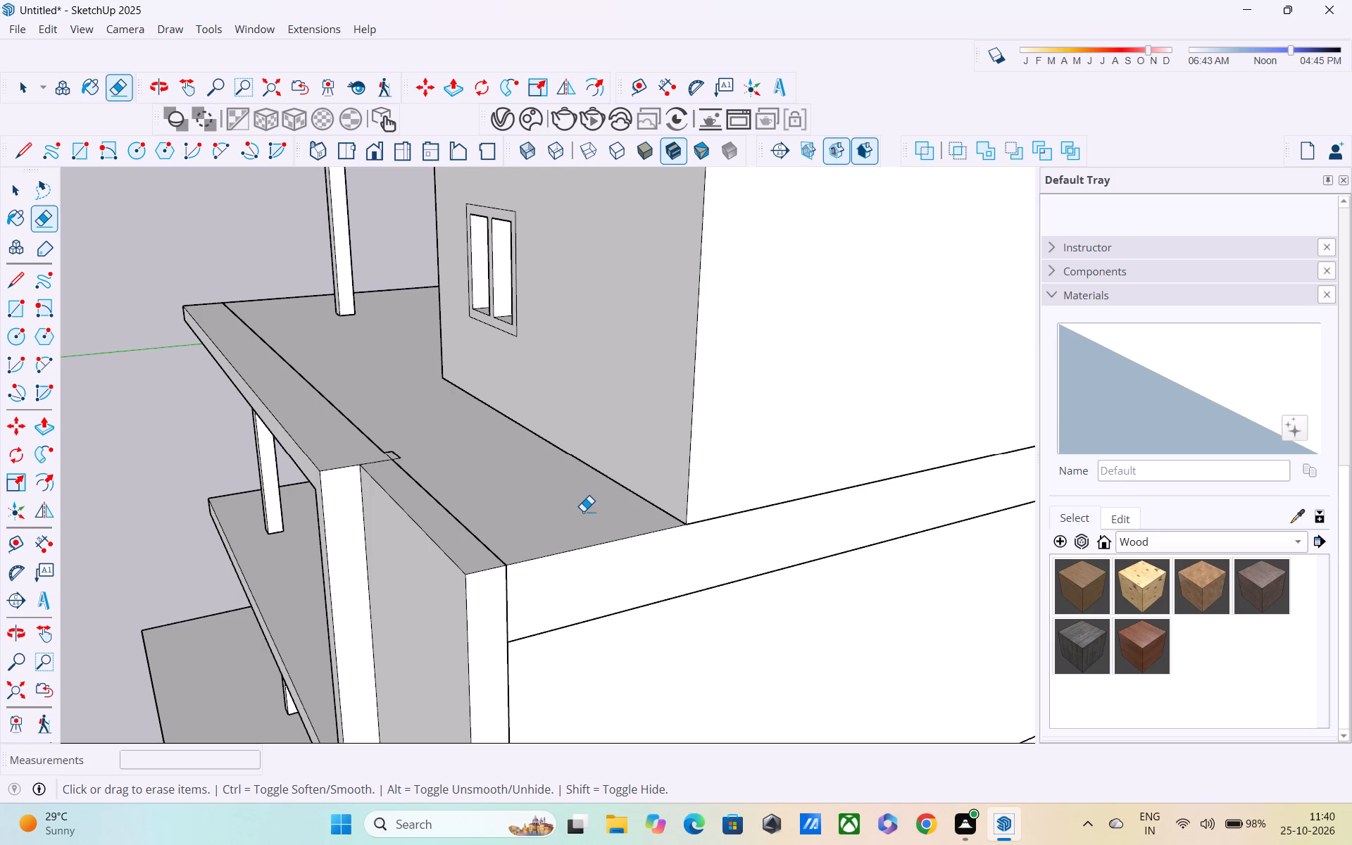
key("Escape")
scroll(580, 532, "down", 2)
middle_click_drag(577, 529, 508, 582)
scroll(510, 579, "down", 4)
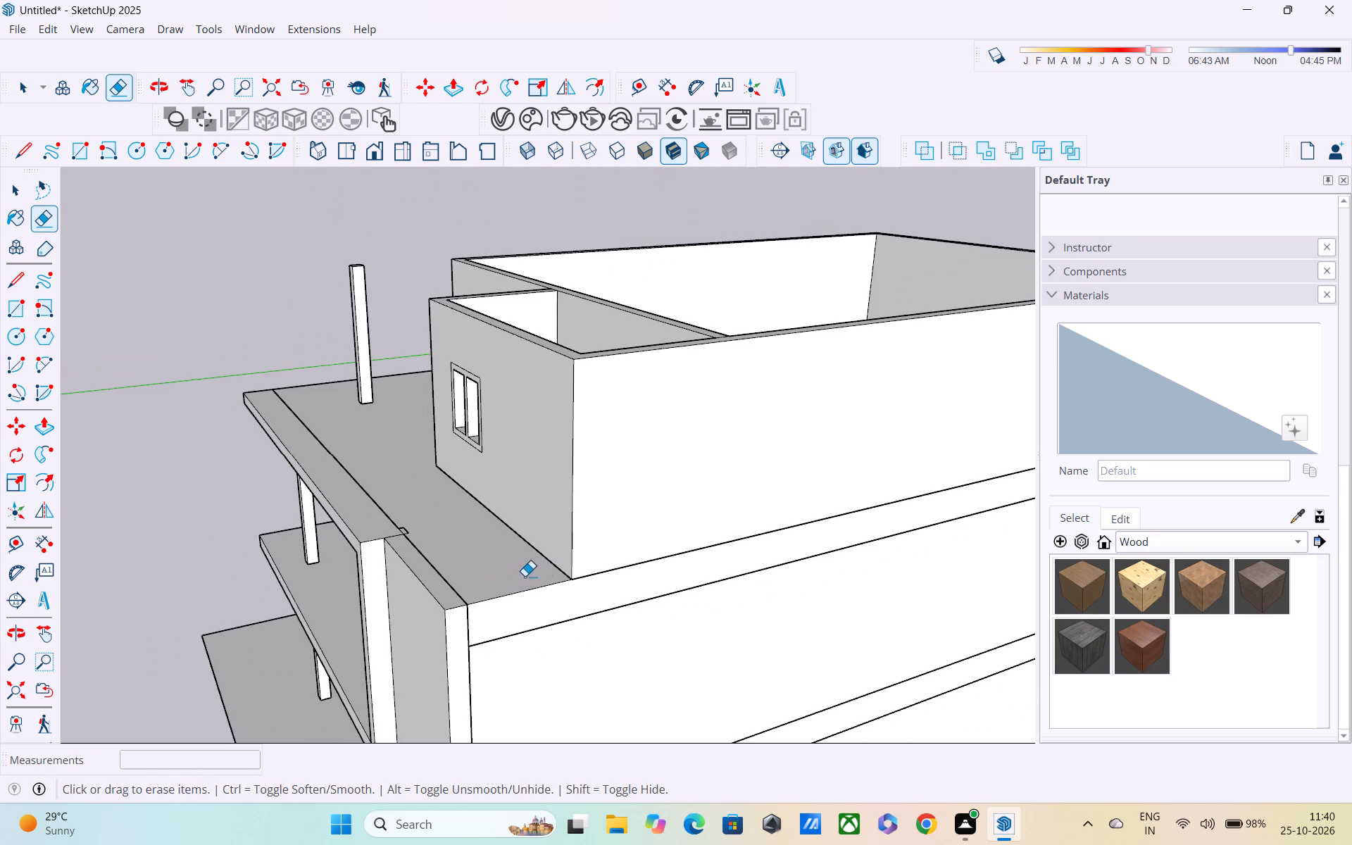
Move the top storey's wall group by its bottom front corner along the upper slab's side edge toward the front frame.
key("space")
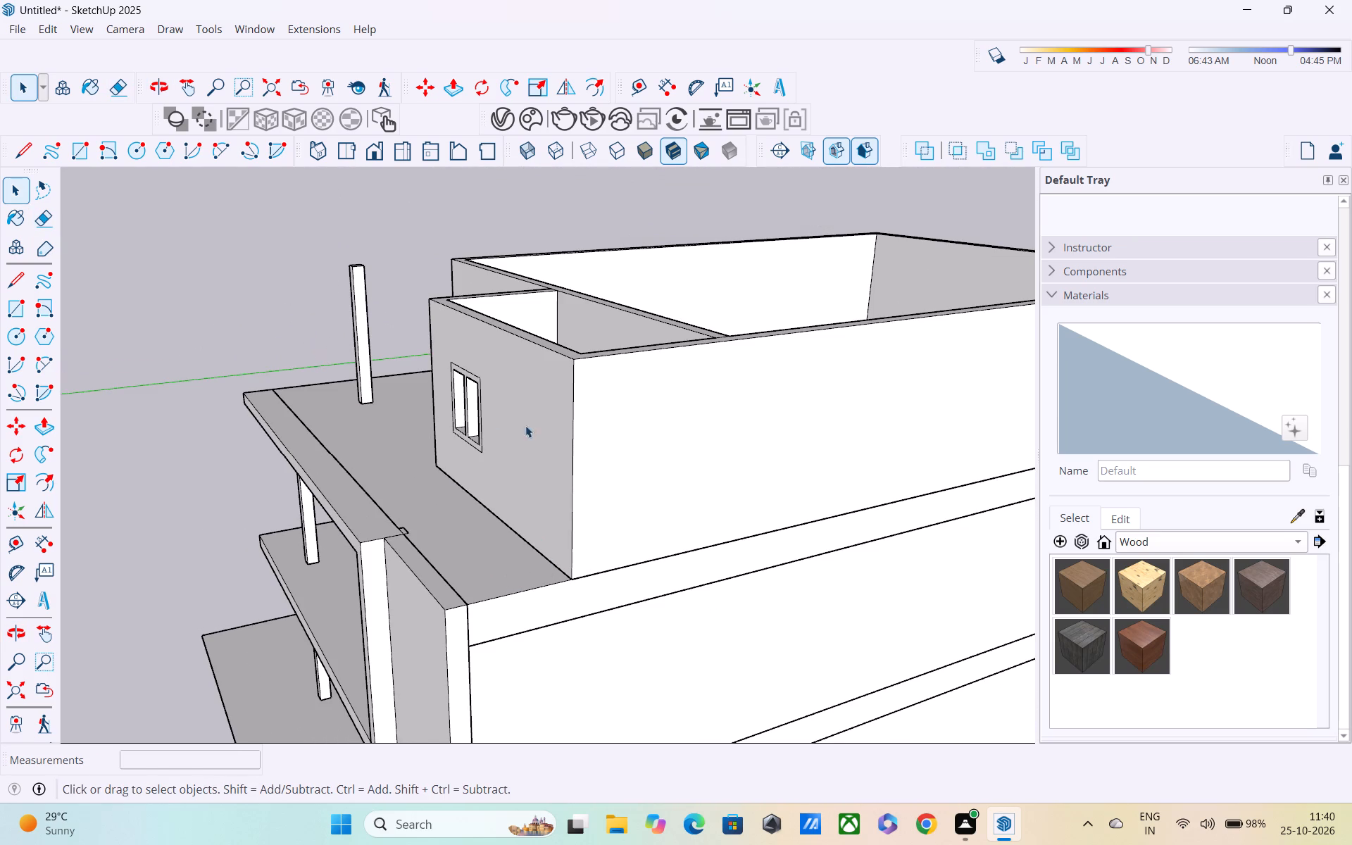
scroll(531, 430, "down", 2)
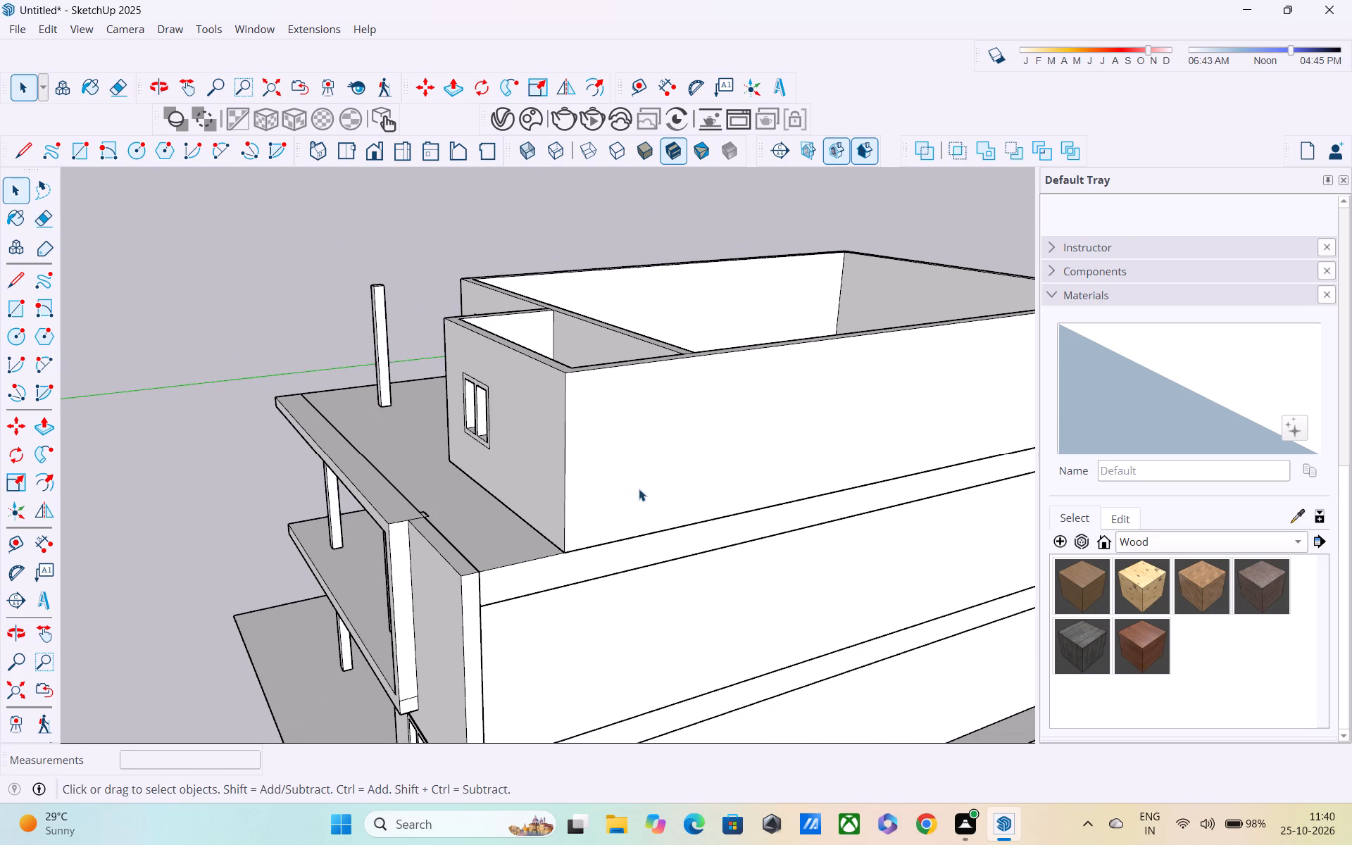
middle_click_drag(638, 489, 588, 428, "shift")
scroll(591, 565, "down", 1)
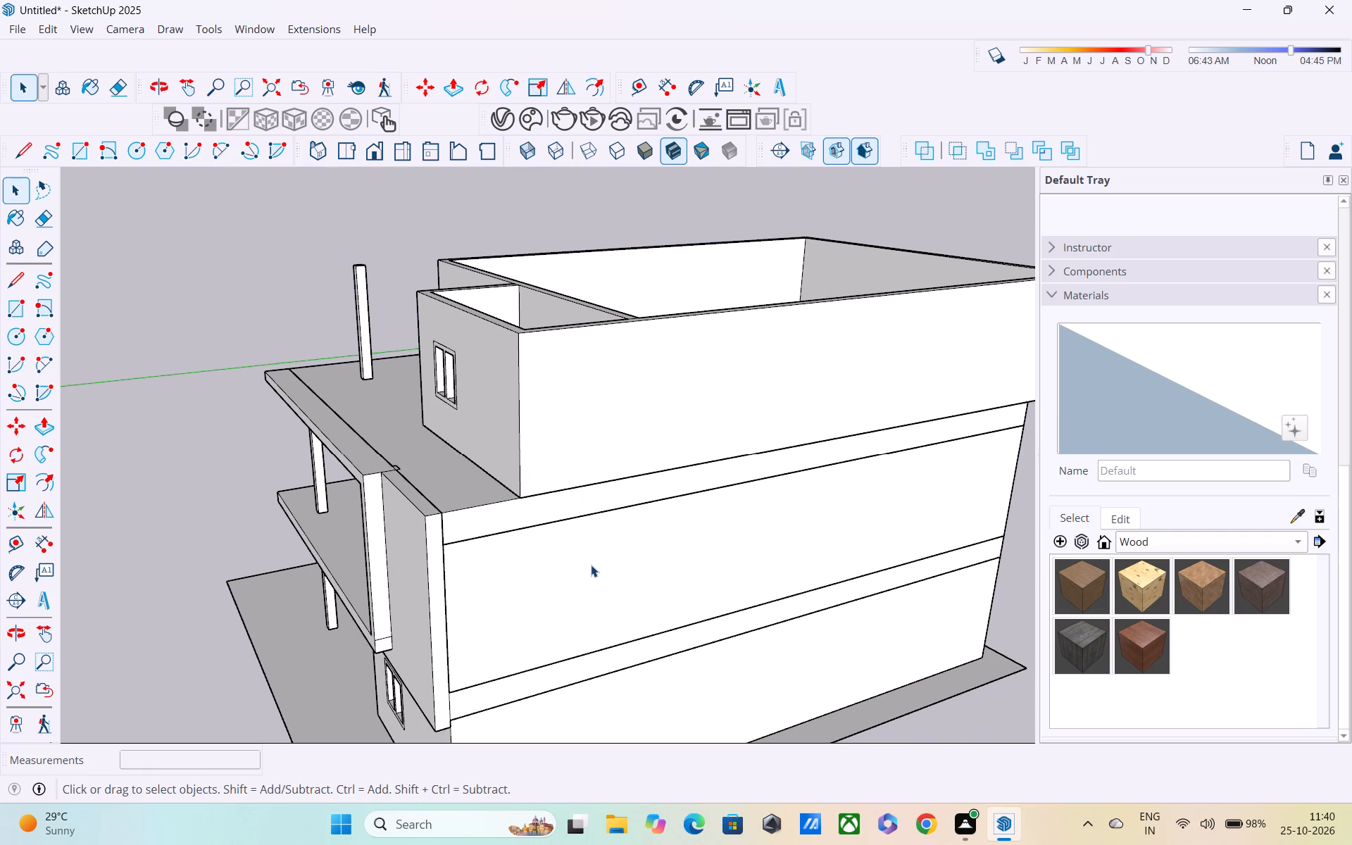
middle_click_drag(591, 565, 611, 644, "shift")
scroll(601, 627, "down", 1, "shift")
scroll(613, 644, "down", 1)
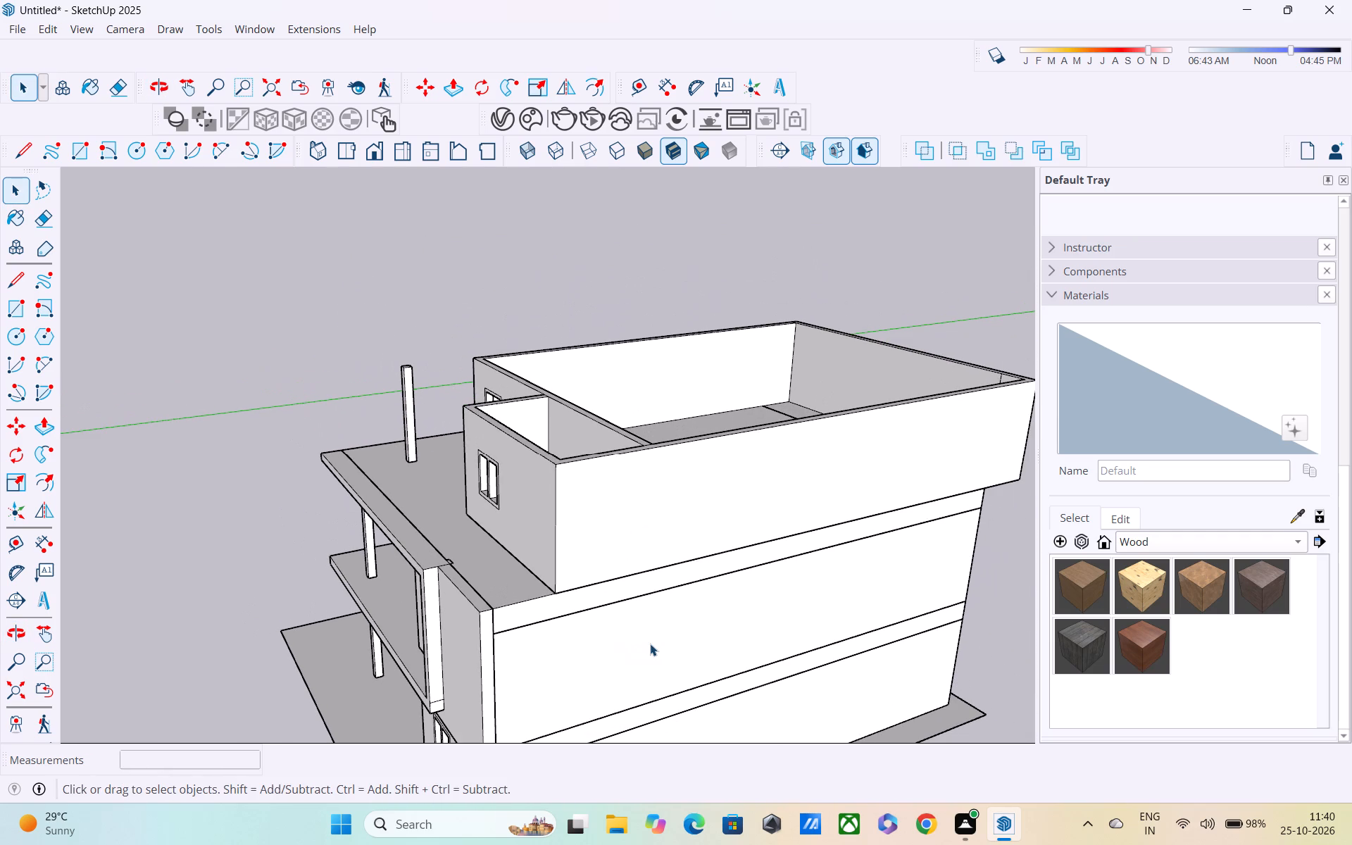
key("m")
left_click(556, 589)
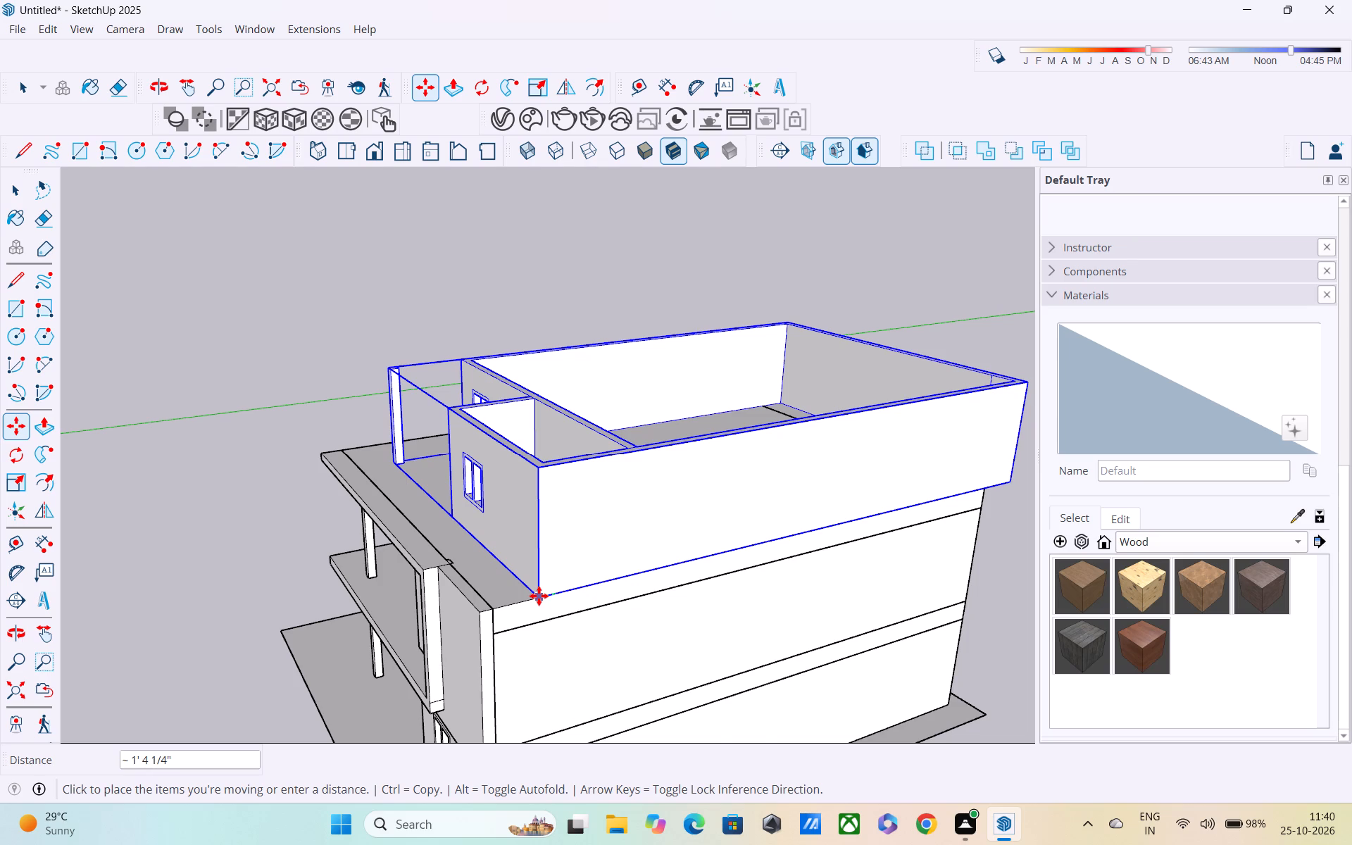
scroll(539, 596, "up", 7)
middle_click_drag(543, 596, 536, 575)
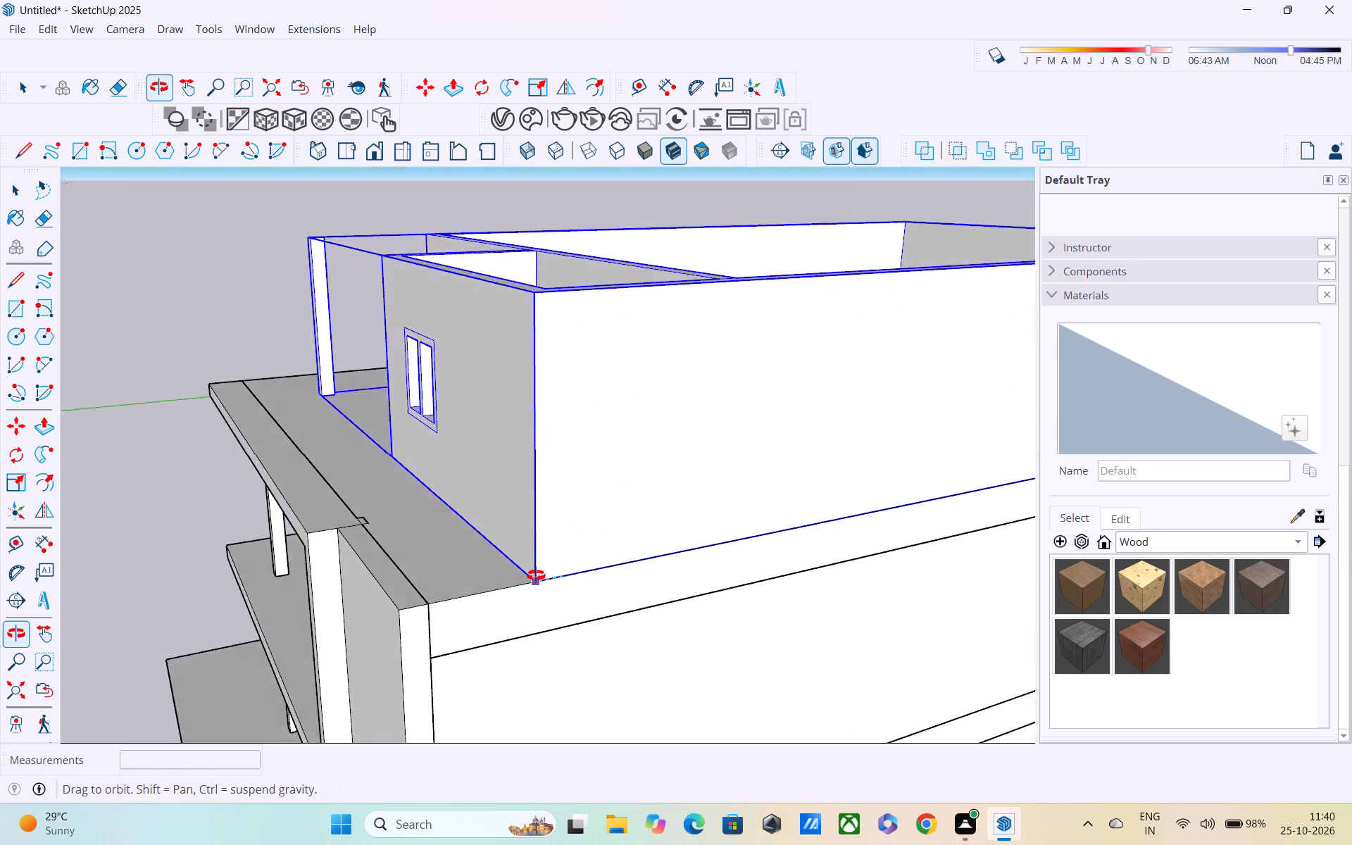
middle_click_drag(536, 575, 534, 563)
scroll(538, 561, "up", 3)
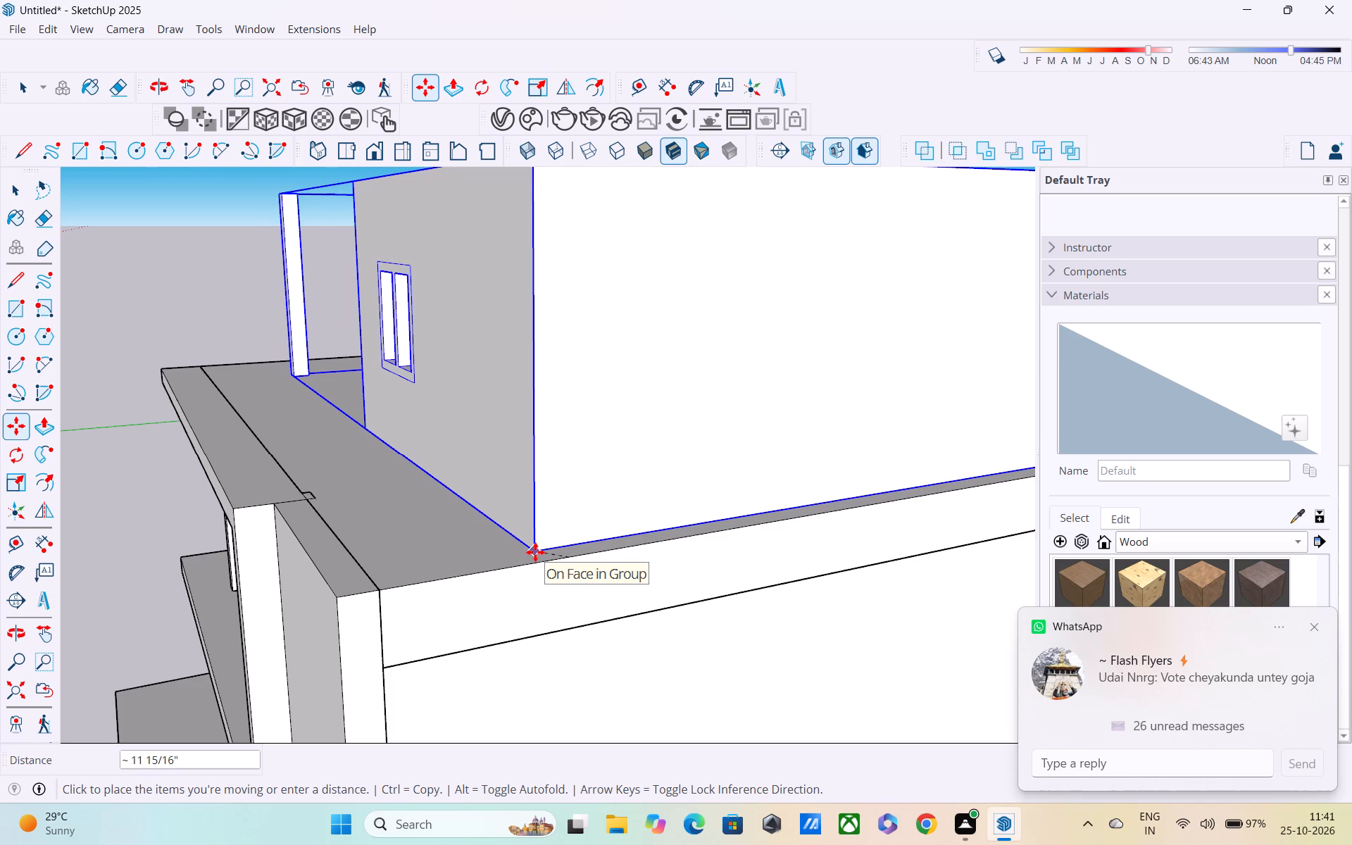
scroll(535, 552, "down", 2)
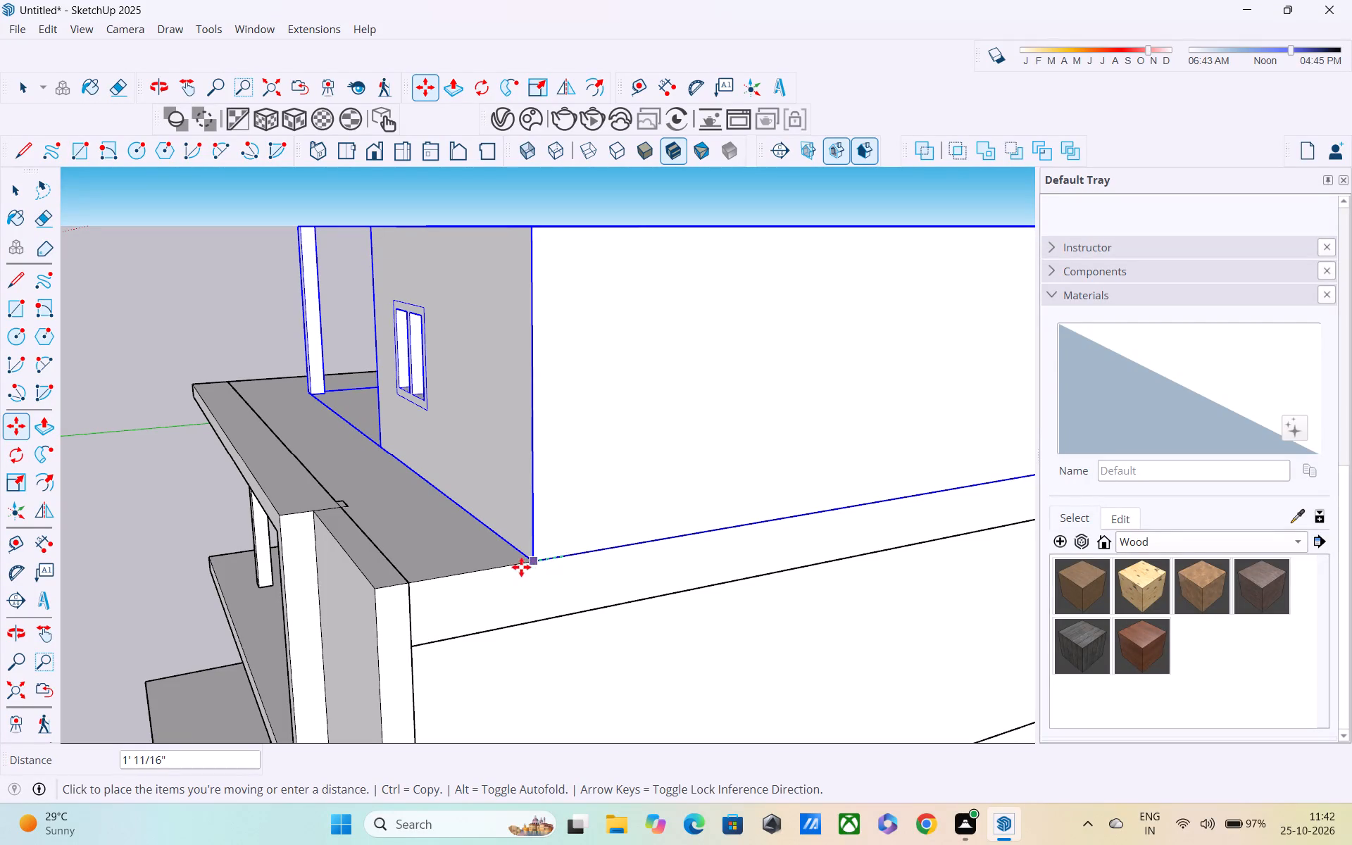
scroll(538, 552, "down", 3)
middle_click_drag(538, 552, 527, 593)
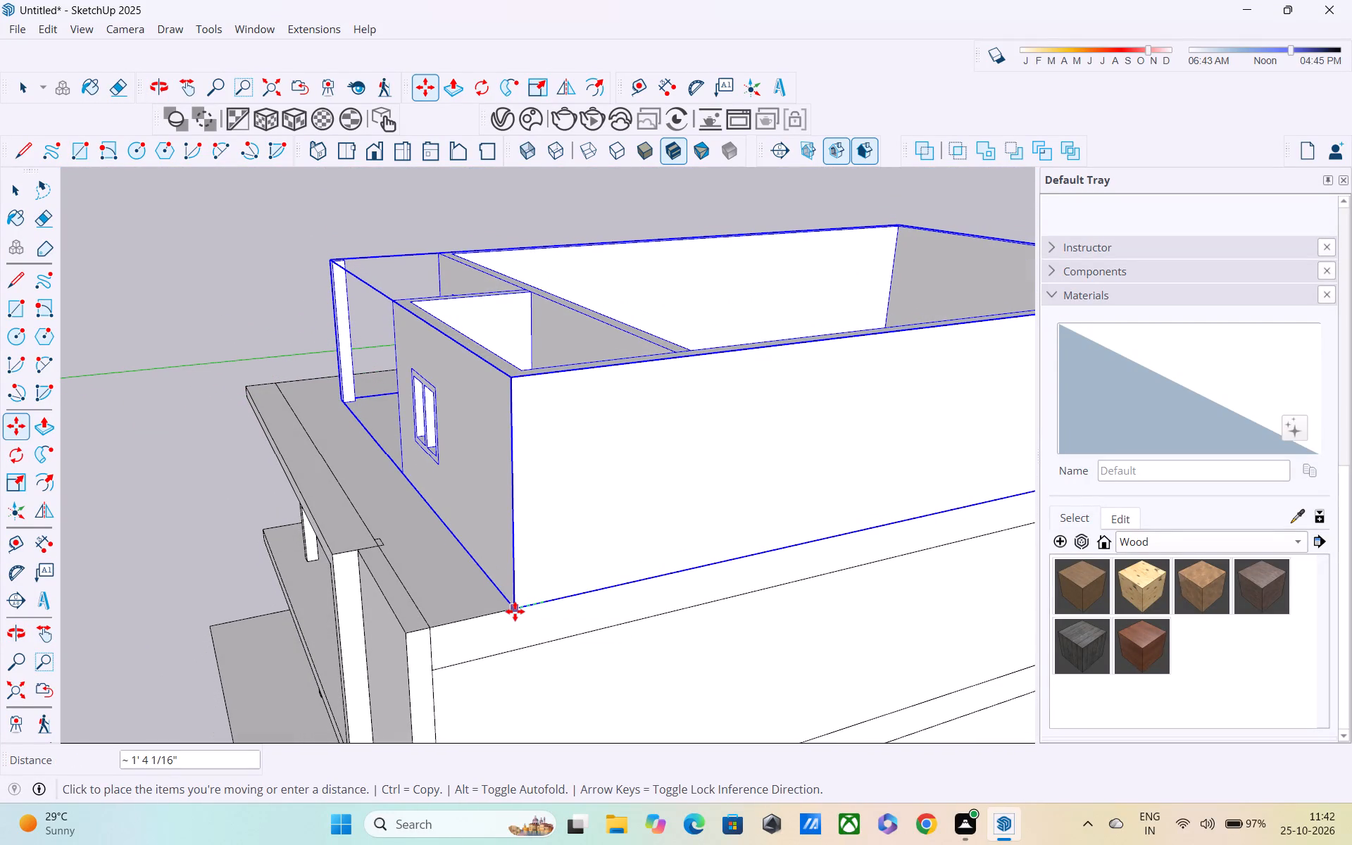
scroll(506, 614, "up", 2)
middle_click_drag(505, 614, 558, 594)
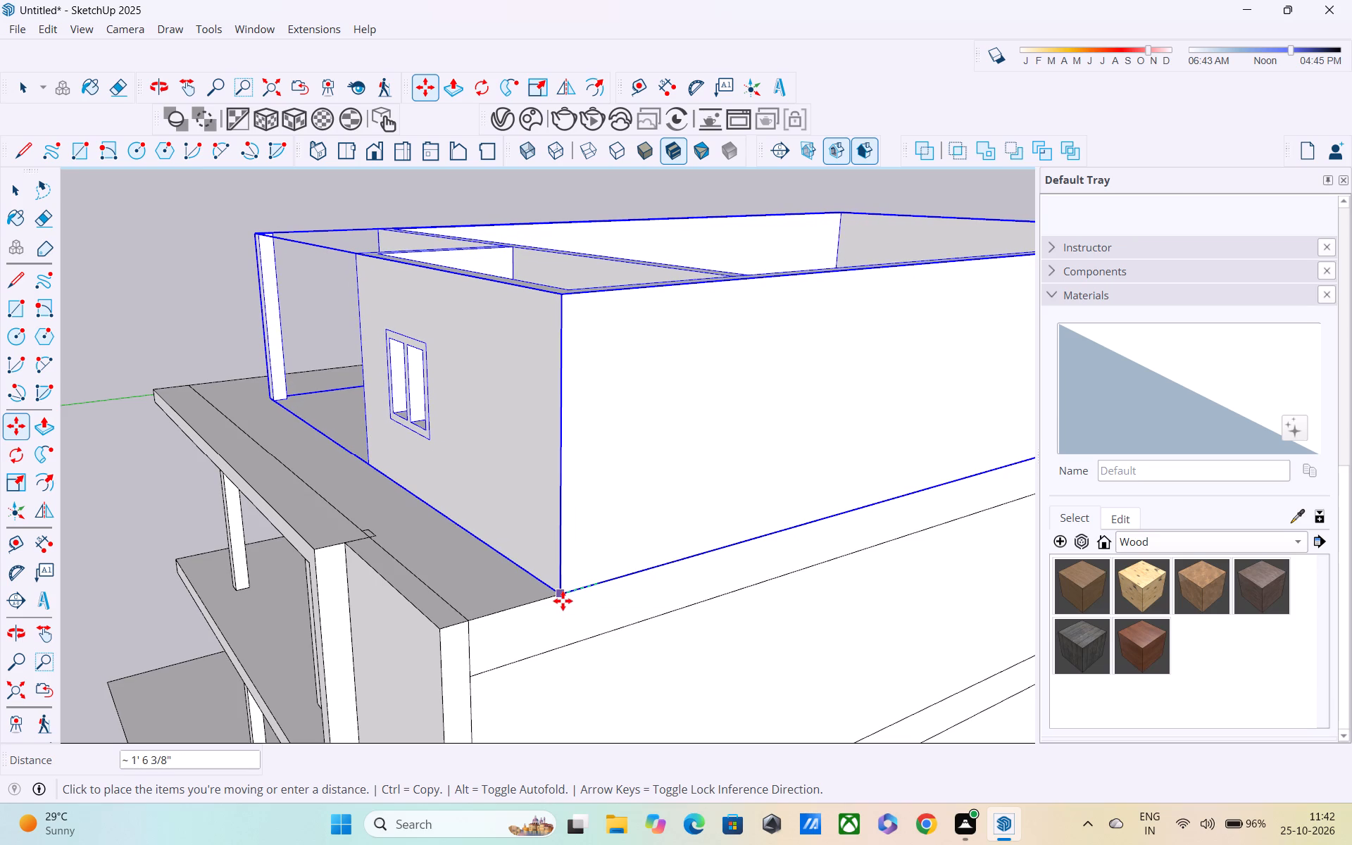
scroll(563, 601, "up", 2)
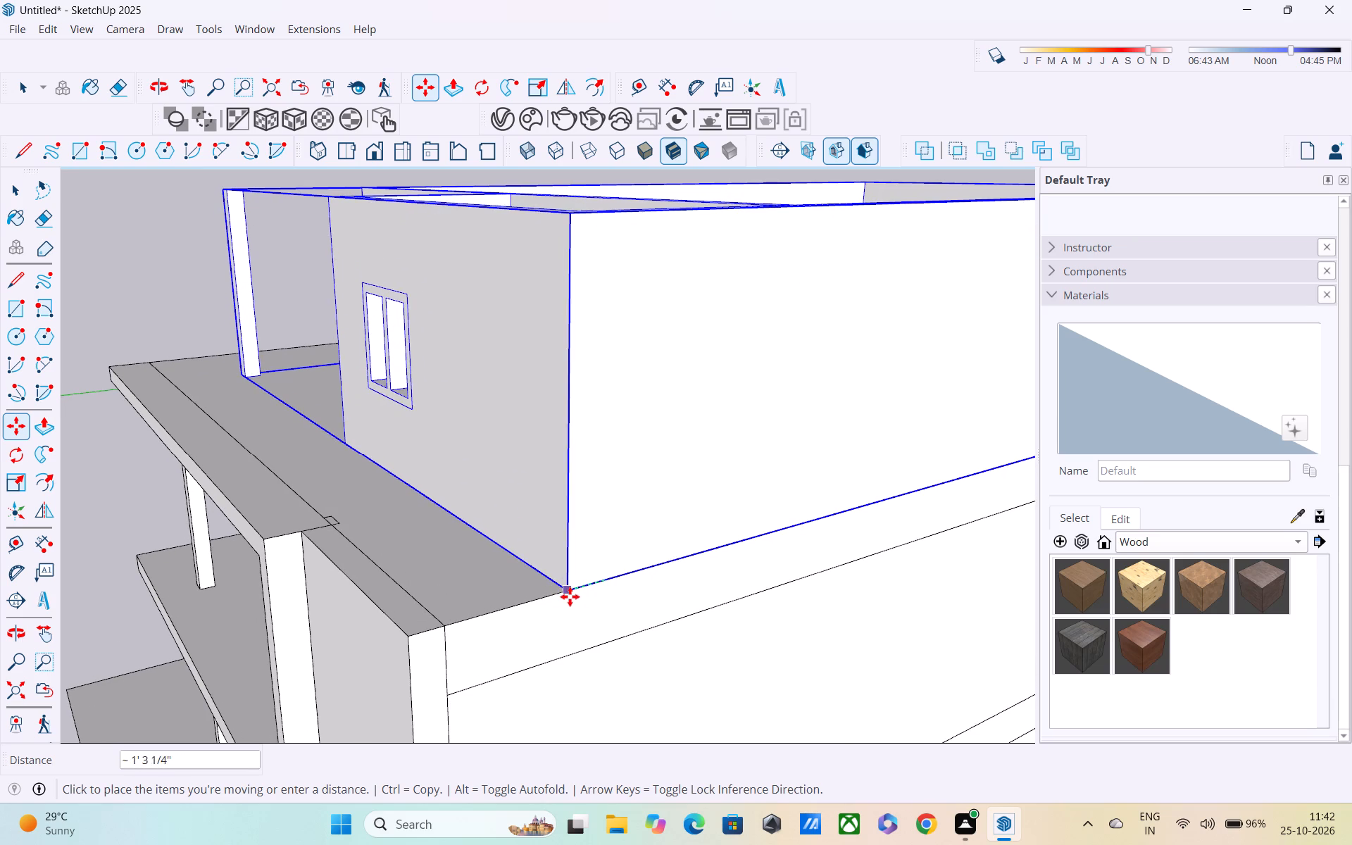
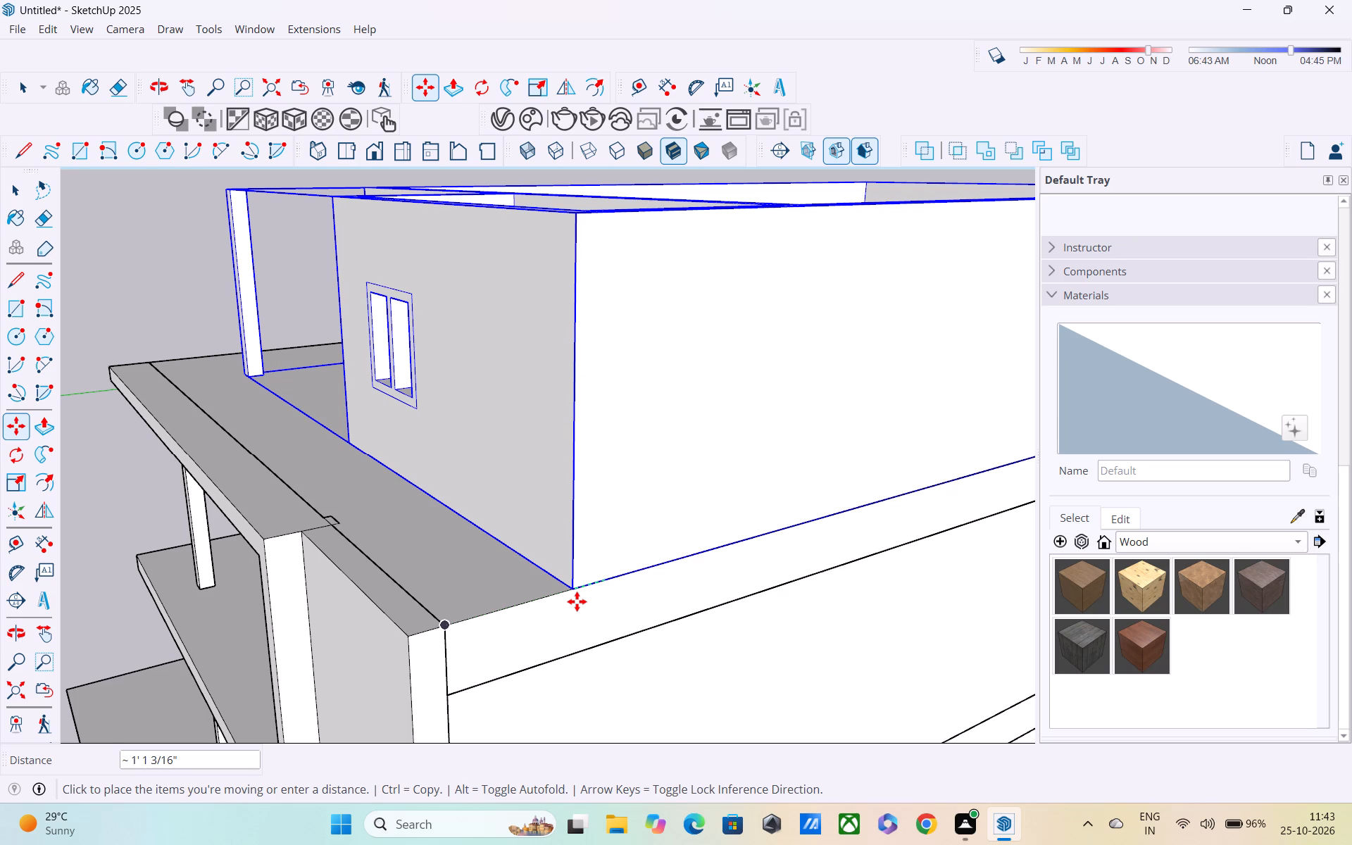
Move the top storey's wall group back from the front frame along the slab's side edge by 3', and by a further 2'.
type("3'")
key("Return")
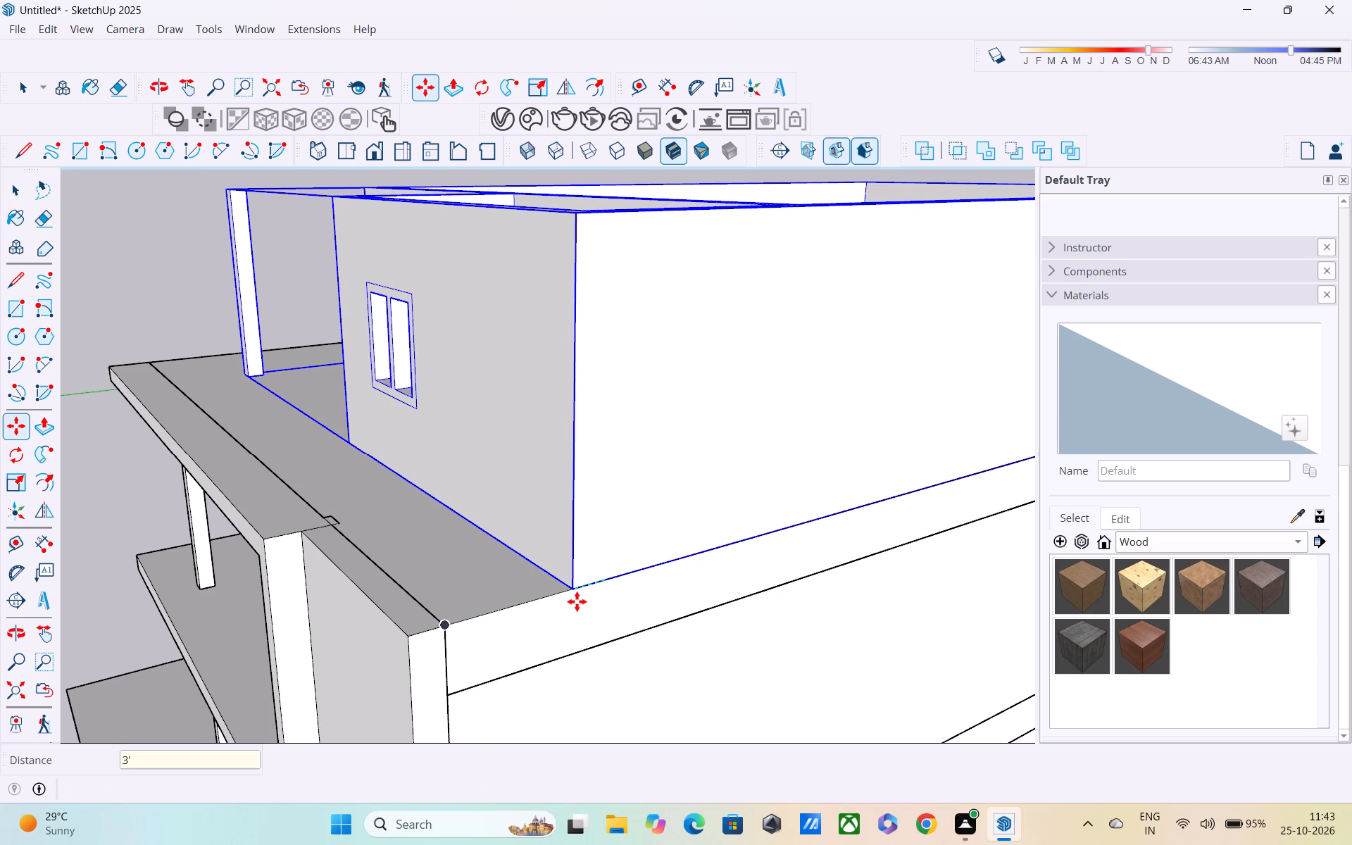
middle_click_drag(494, 597, 618, 698)
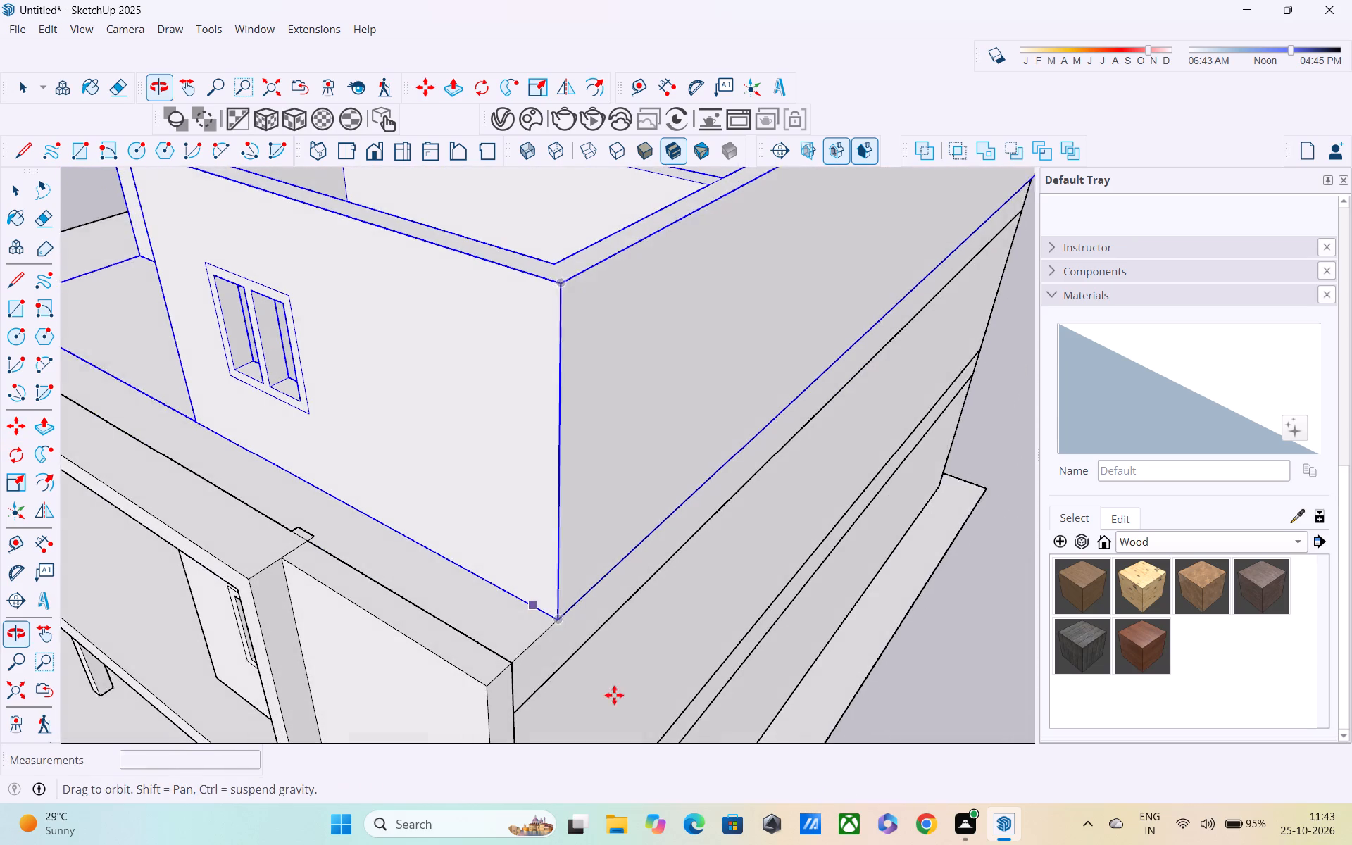
left_click(558, 619)
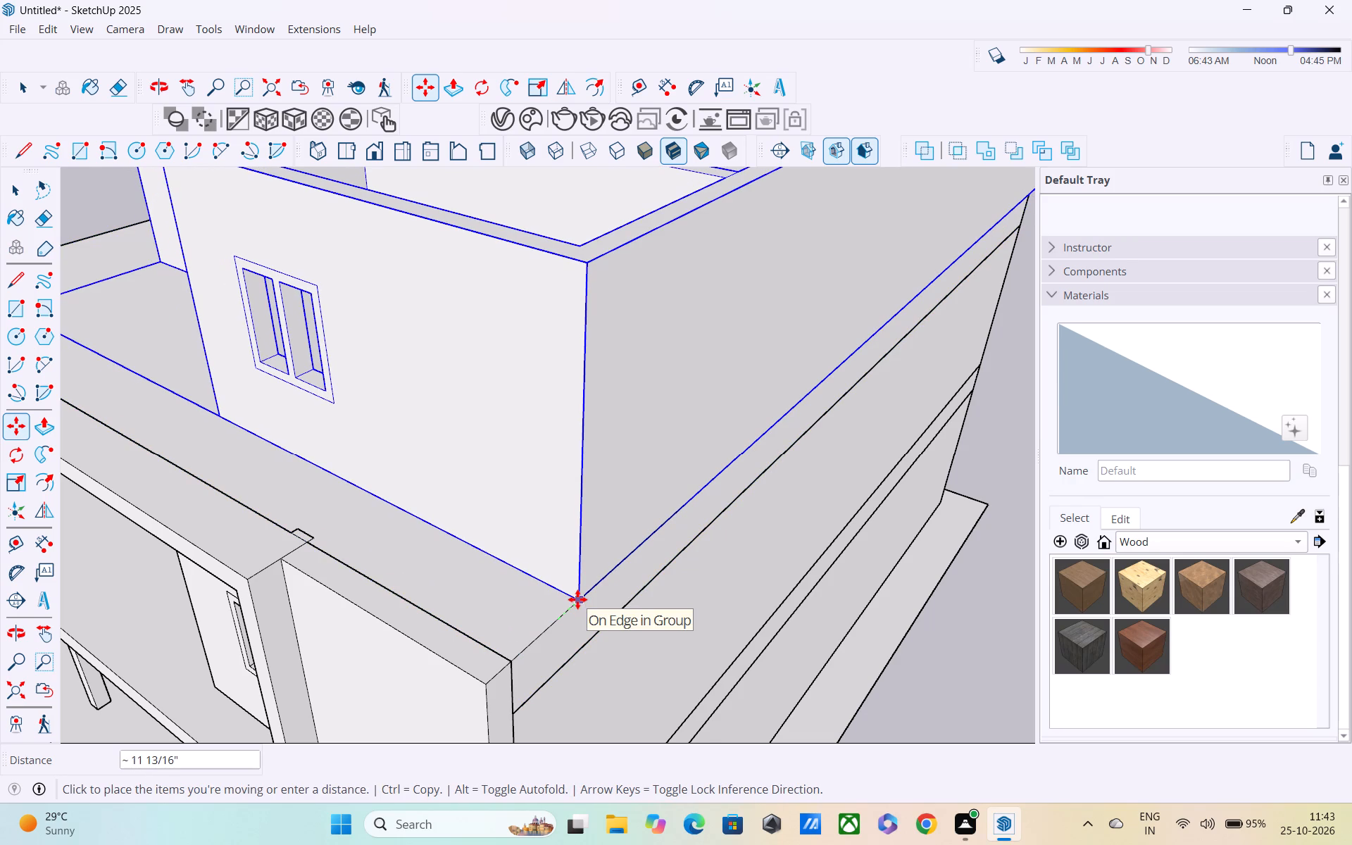
type("2'")
key("Return")
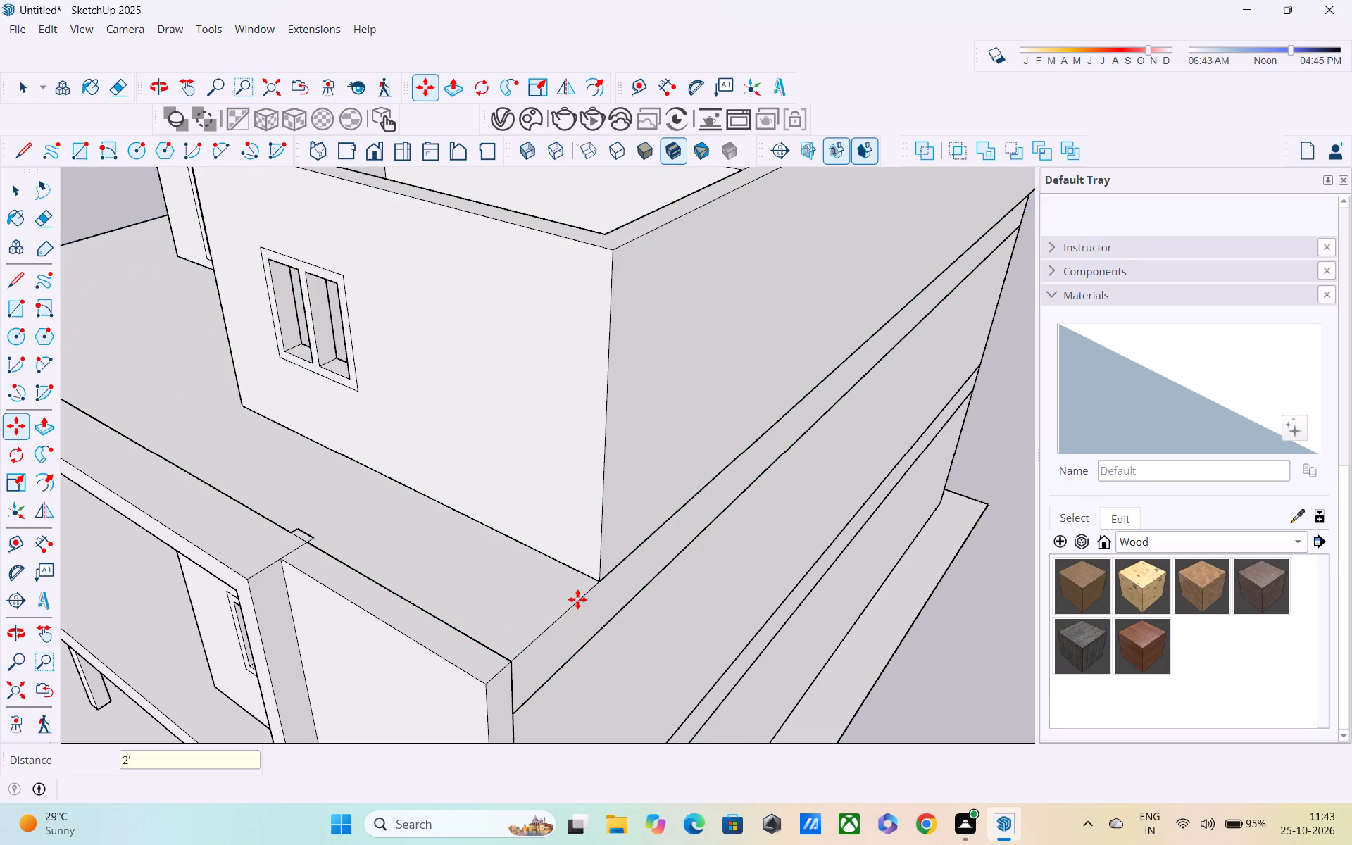
scroll(579, 599, "down", 2)
middle_click_drag(546, 618, 520, 521)
scroll(542, 611, "down", 1)
scroll(525, 509, "down", 5)
key("space")
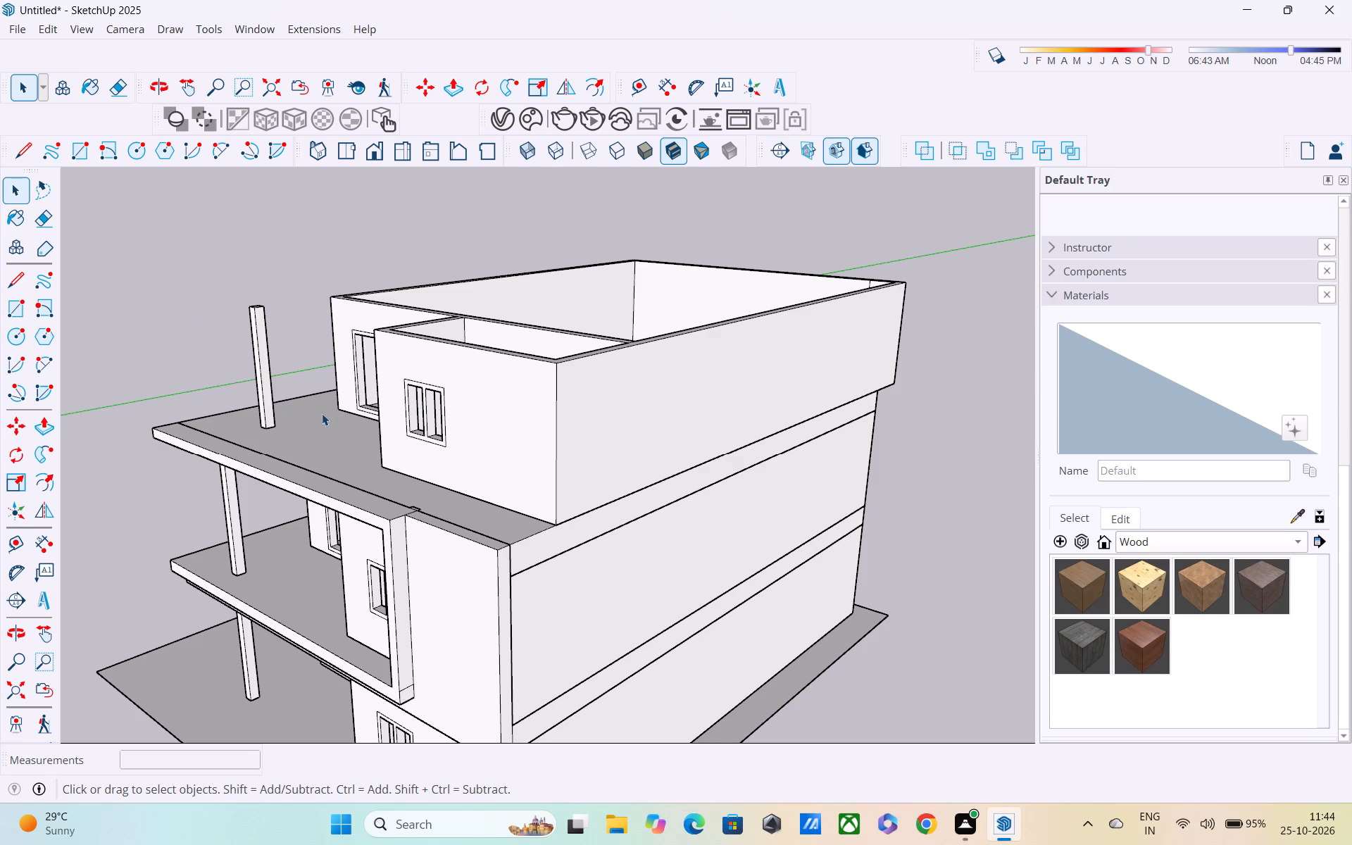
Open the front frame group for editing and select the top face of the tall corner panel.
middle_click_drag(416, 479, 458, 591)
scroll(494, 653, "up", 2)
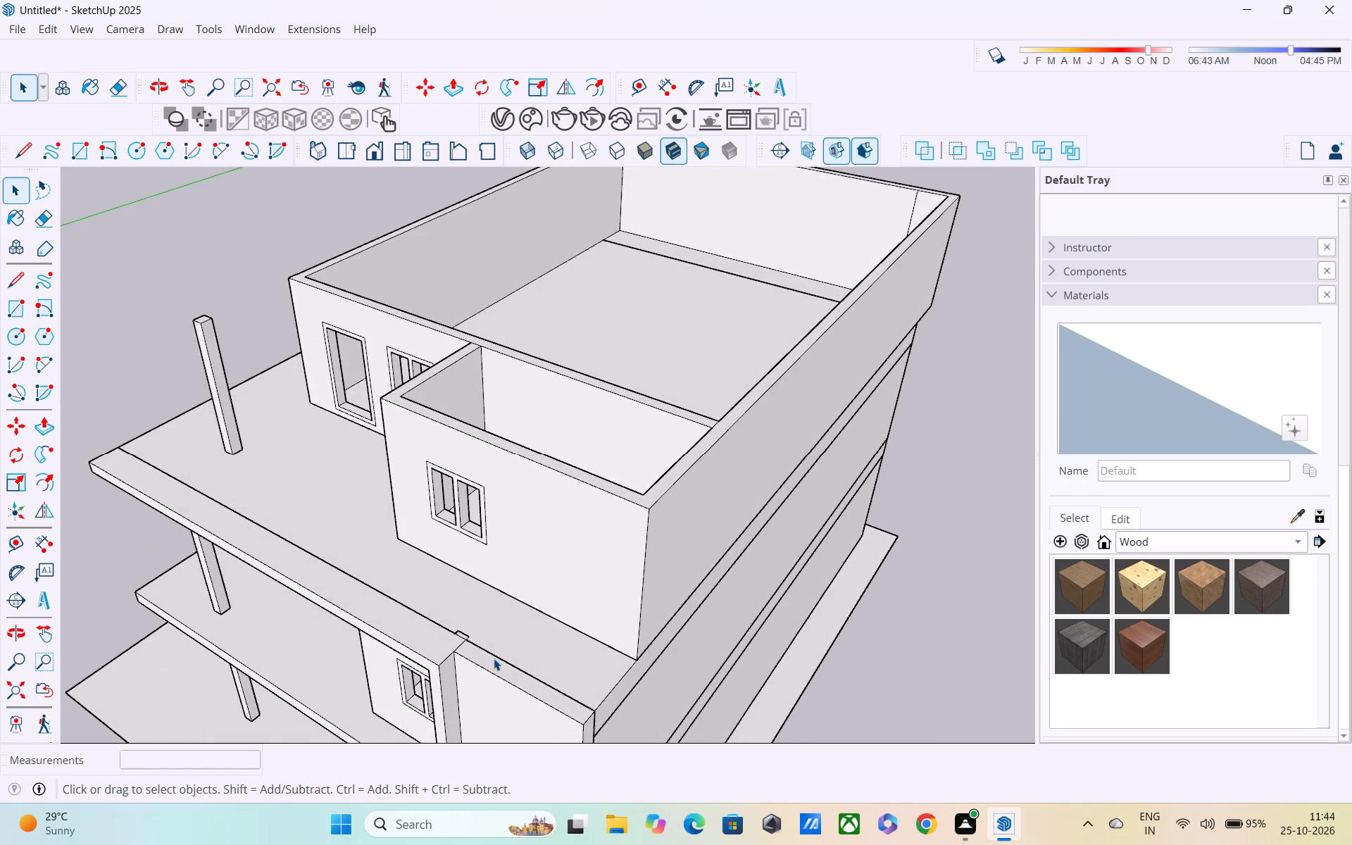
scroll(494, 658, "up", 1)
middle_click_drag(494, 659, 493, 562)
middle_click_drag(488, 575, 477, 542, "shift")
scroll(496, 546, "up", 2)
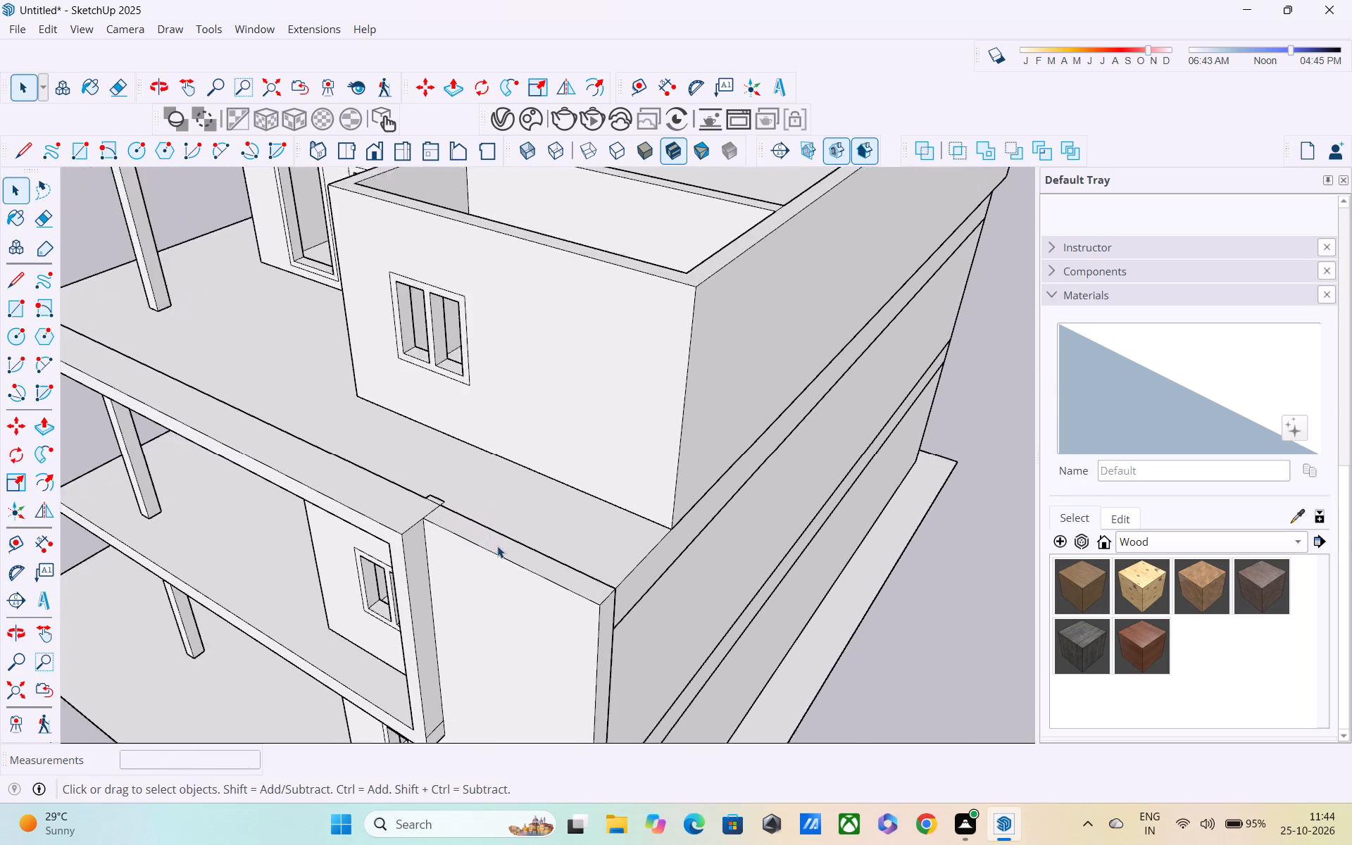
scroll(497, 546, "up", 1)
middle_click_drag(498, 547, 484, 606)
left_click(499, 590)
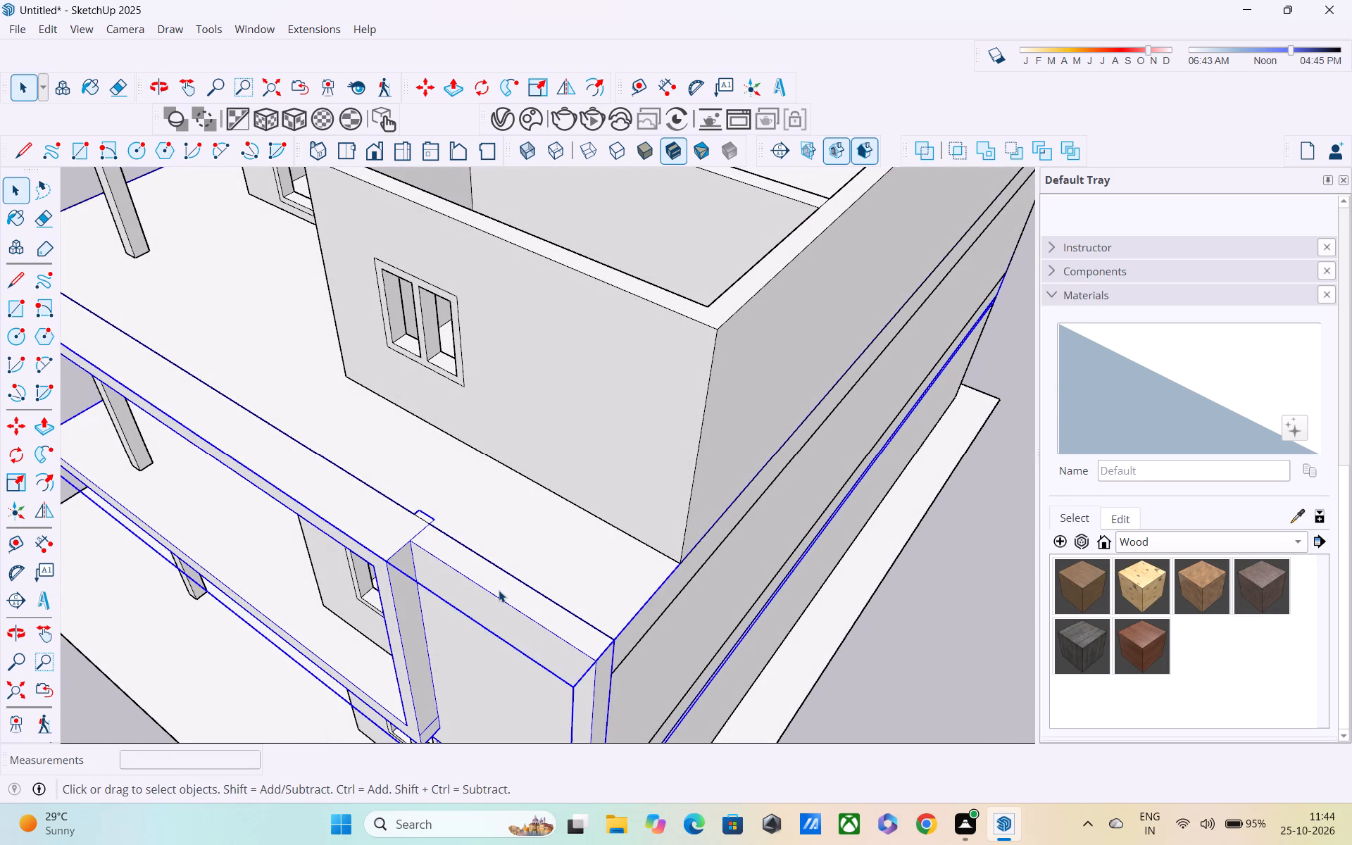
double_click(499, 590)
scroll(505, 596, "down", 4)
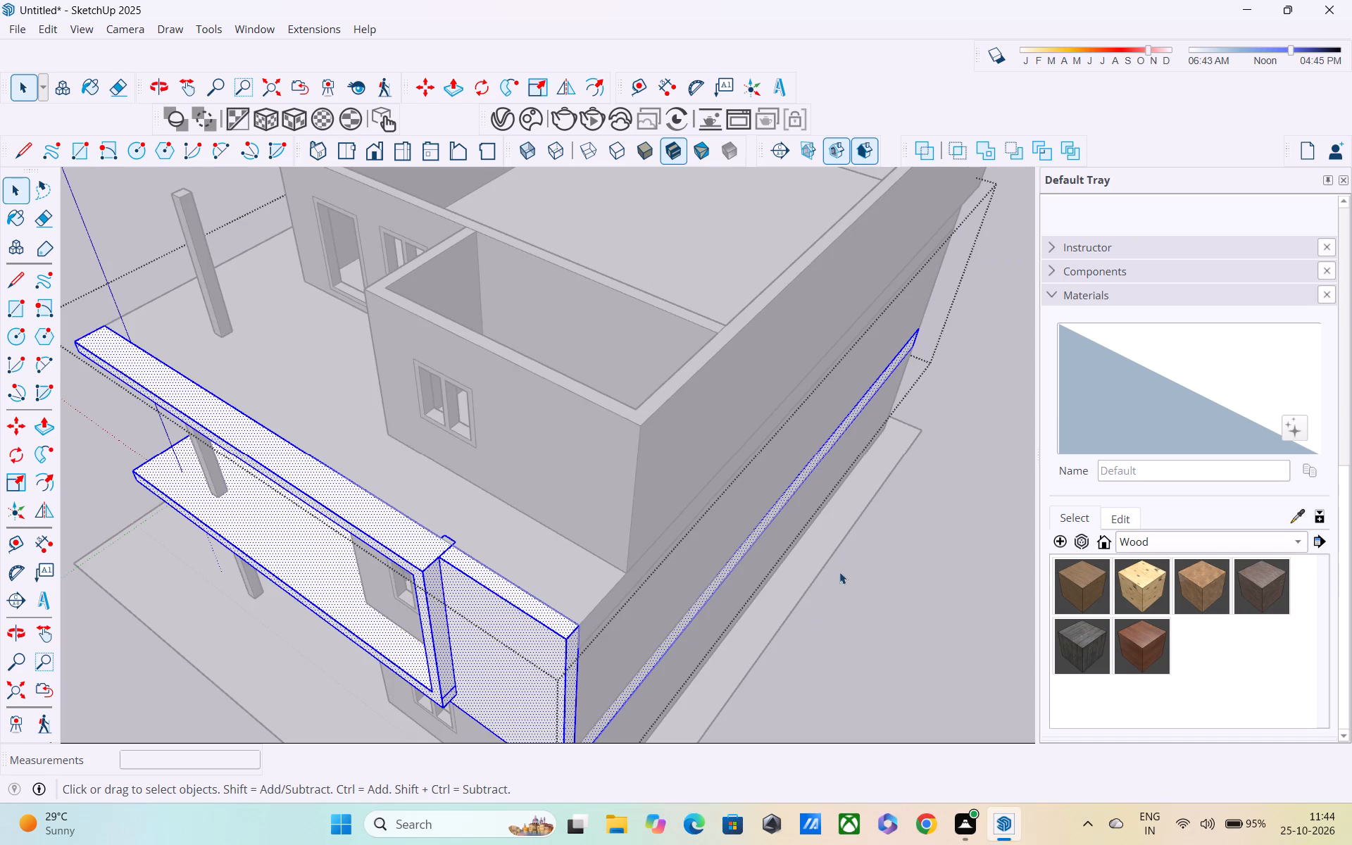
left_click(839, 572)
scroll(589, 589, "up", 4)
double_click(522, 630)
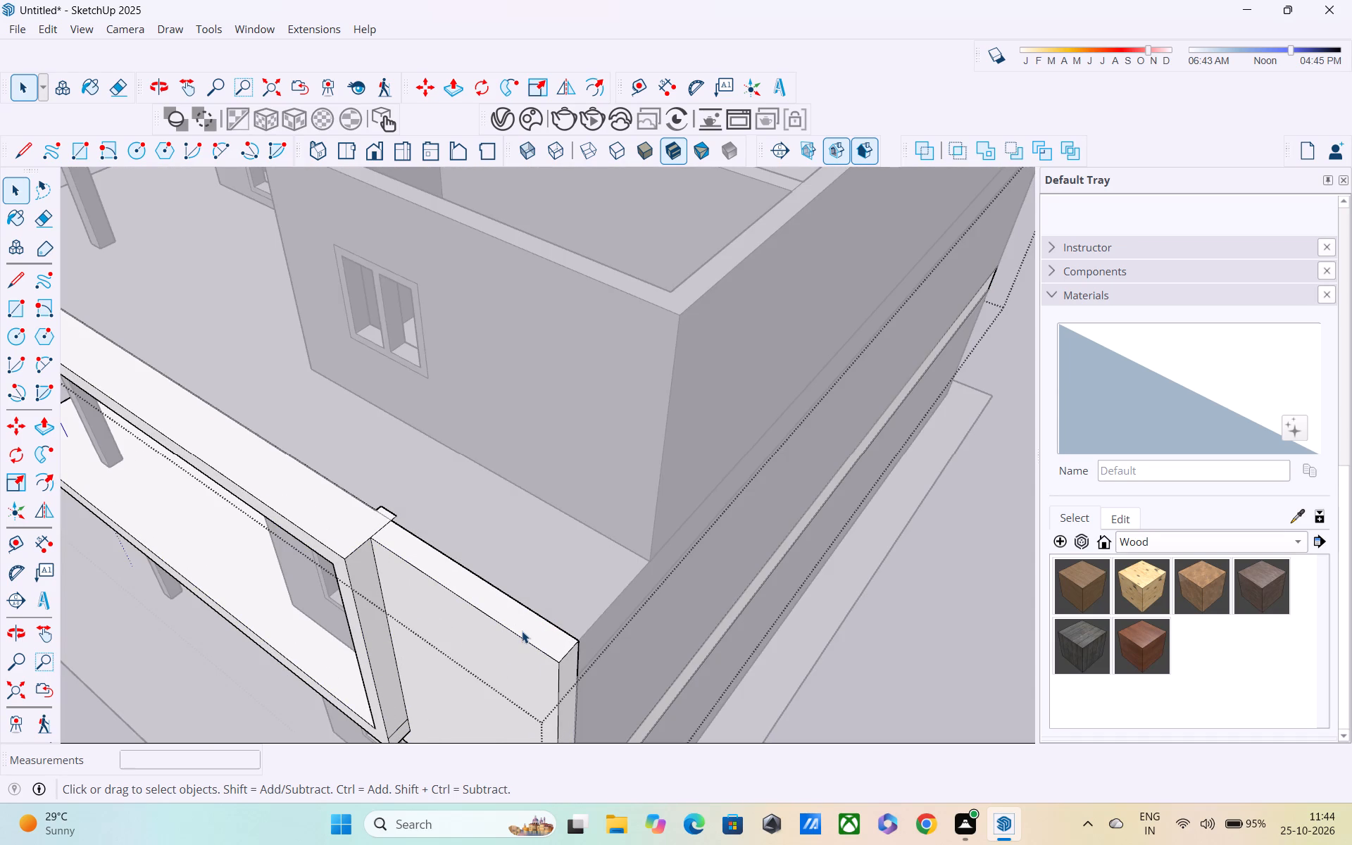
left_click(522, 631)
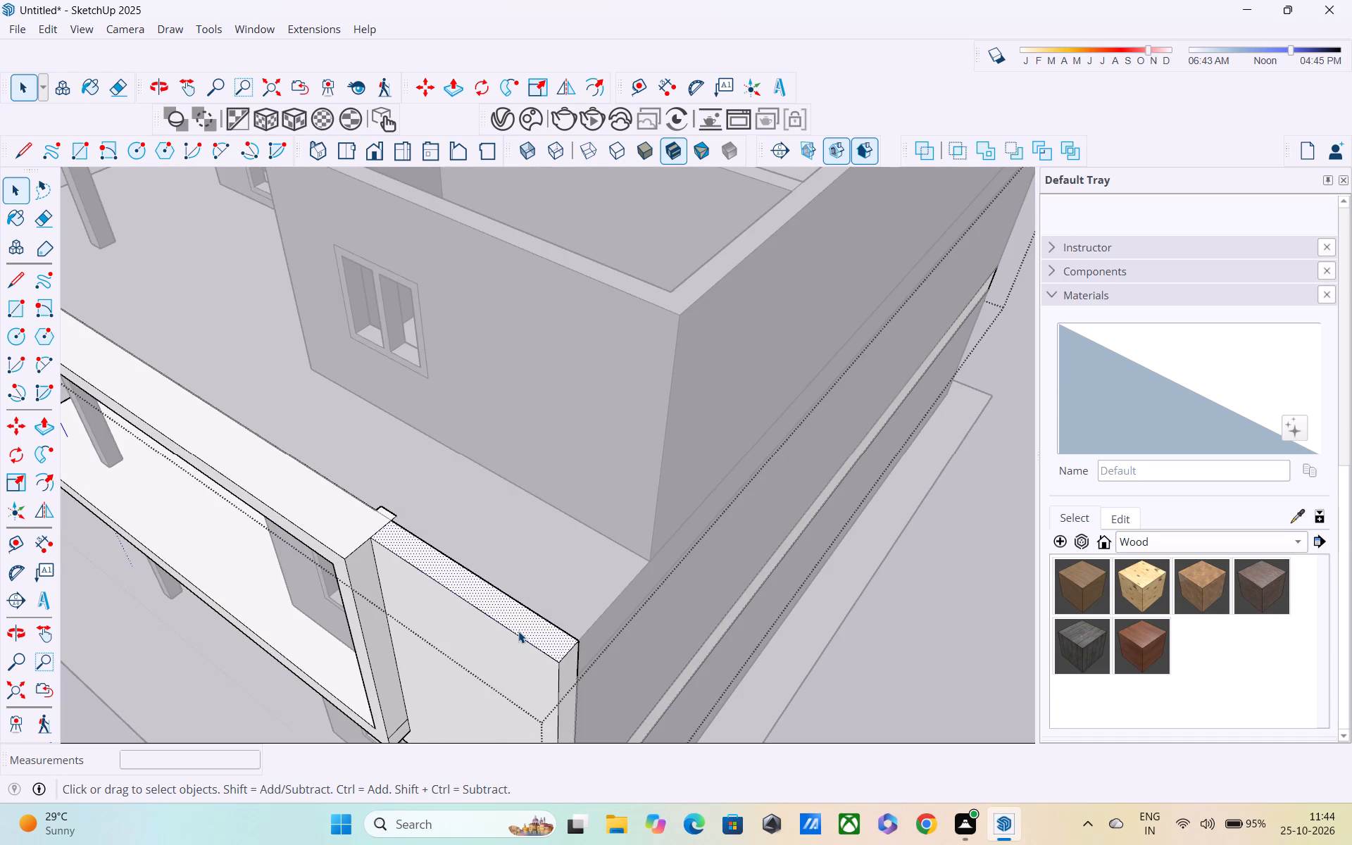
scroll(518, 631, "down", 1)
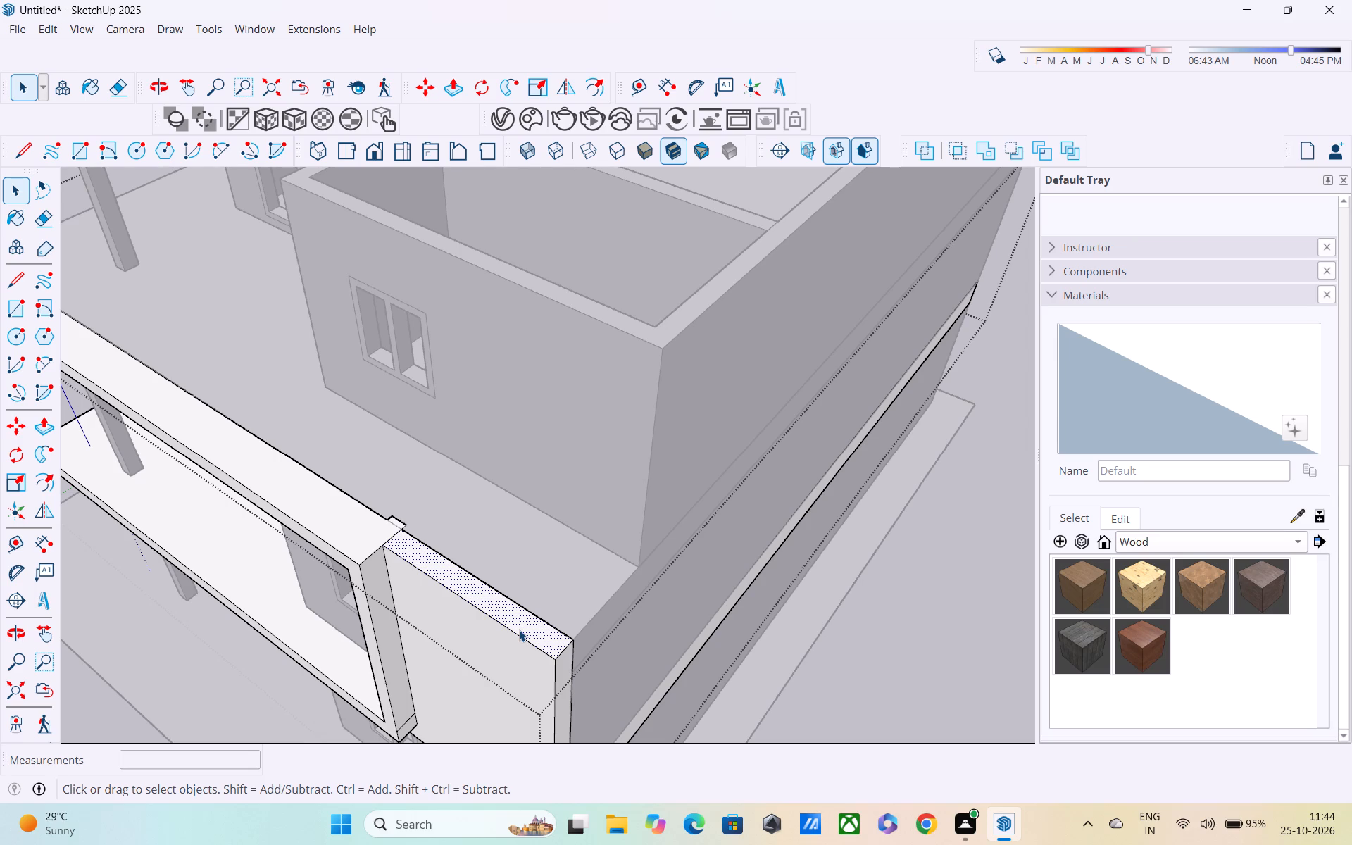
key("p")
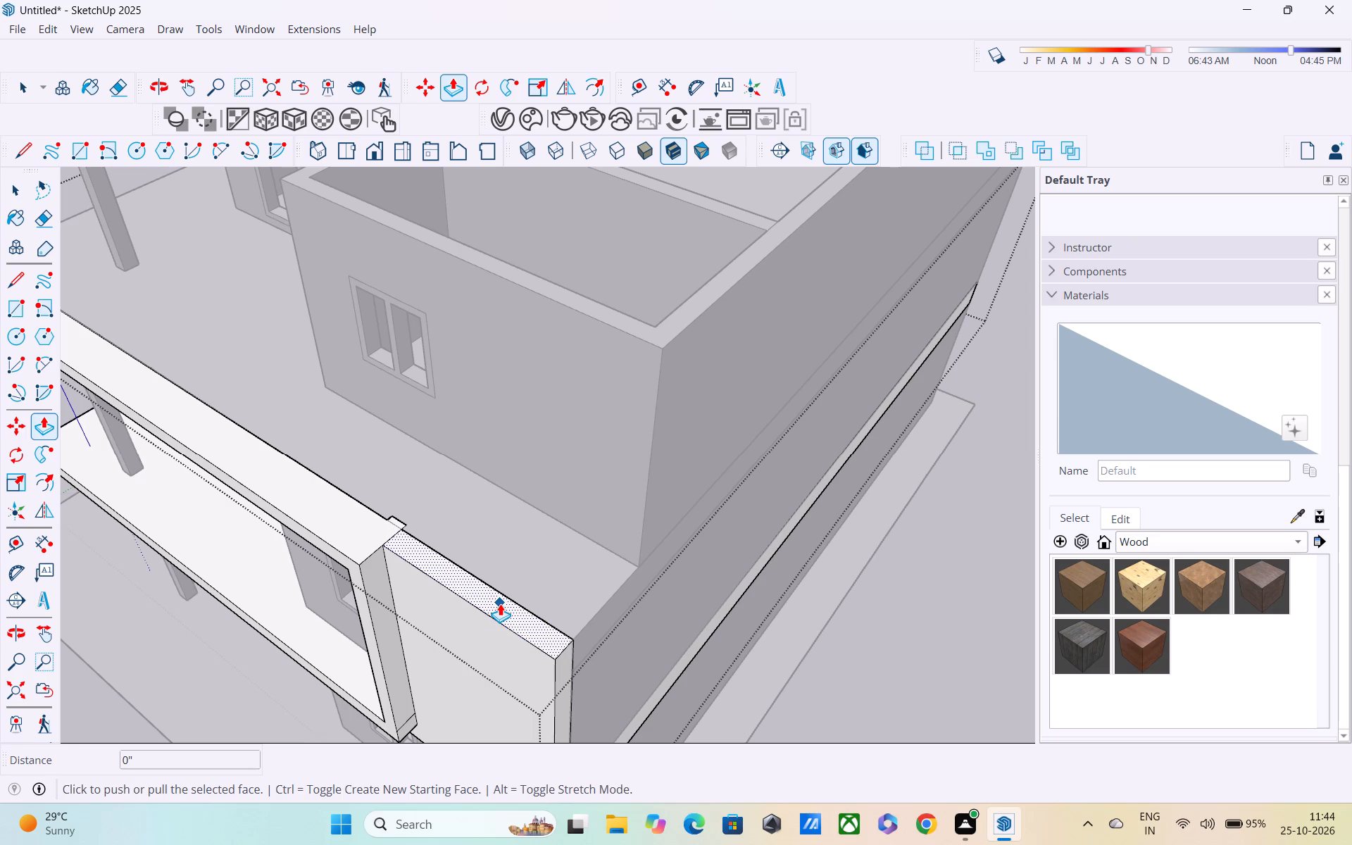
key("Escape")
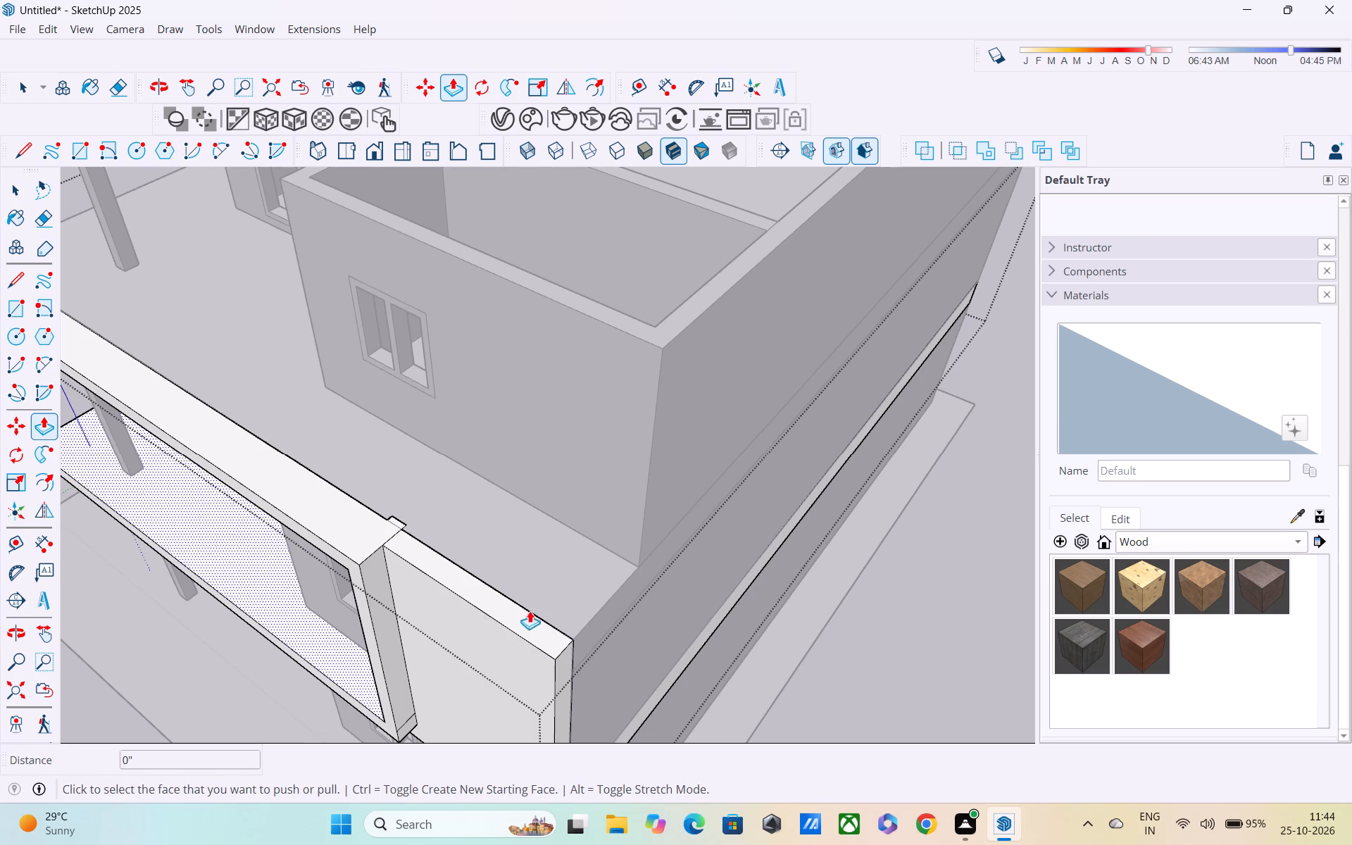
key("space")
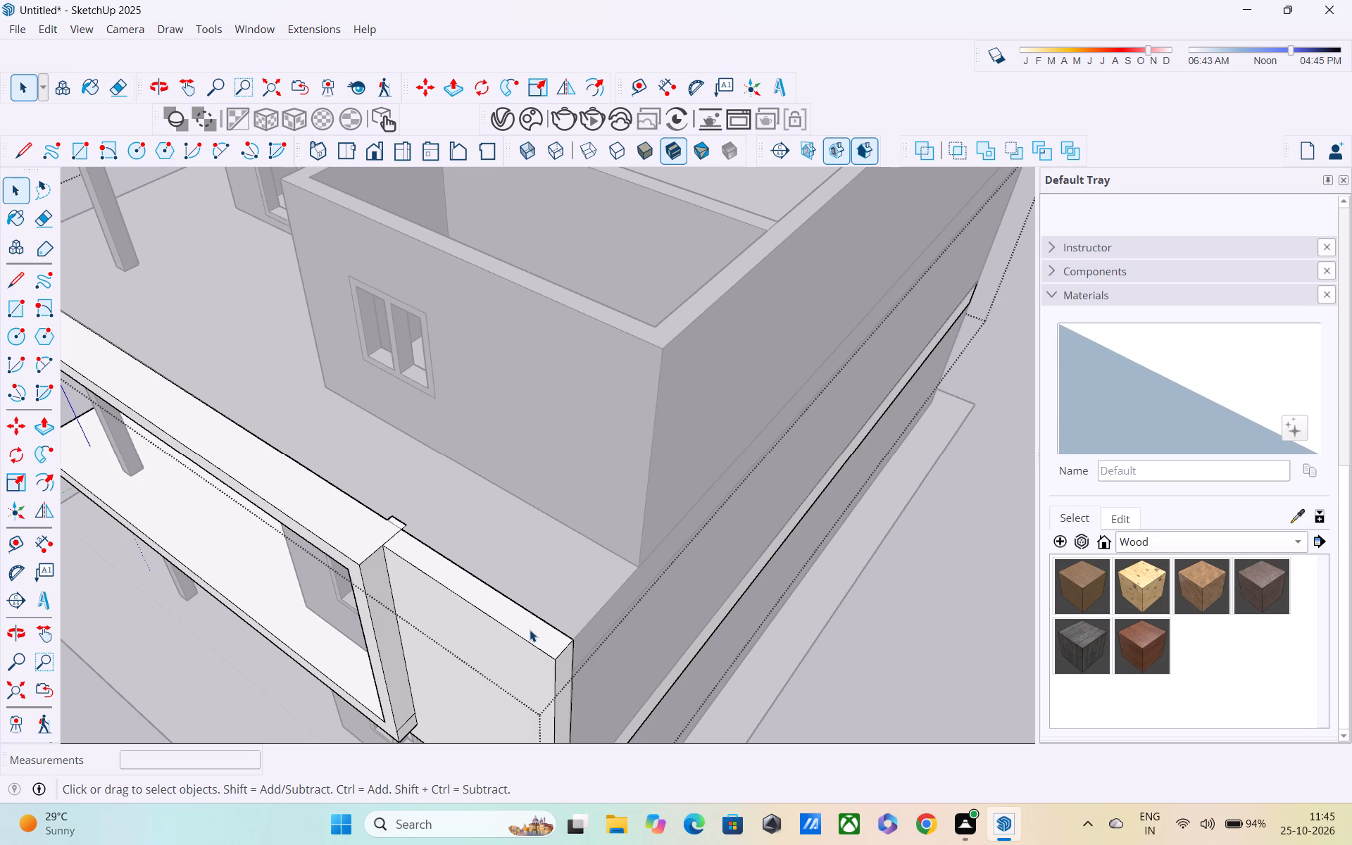
Select the tall corner panel's top face and examine it from above and in relation to the whole house.
middle_click_drag(504, 632, 372, 639)
scroll(439, 600, "up", 4)
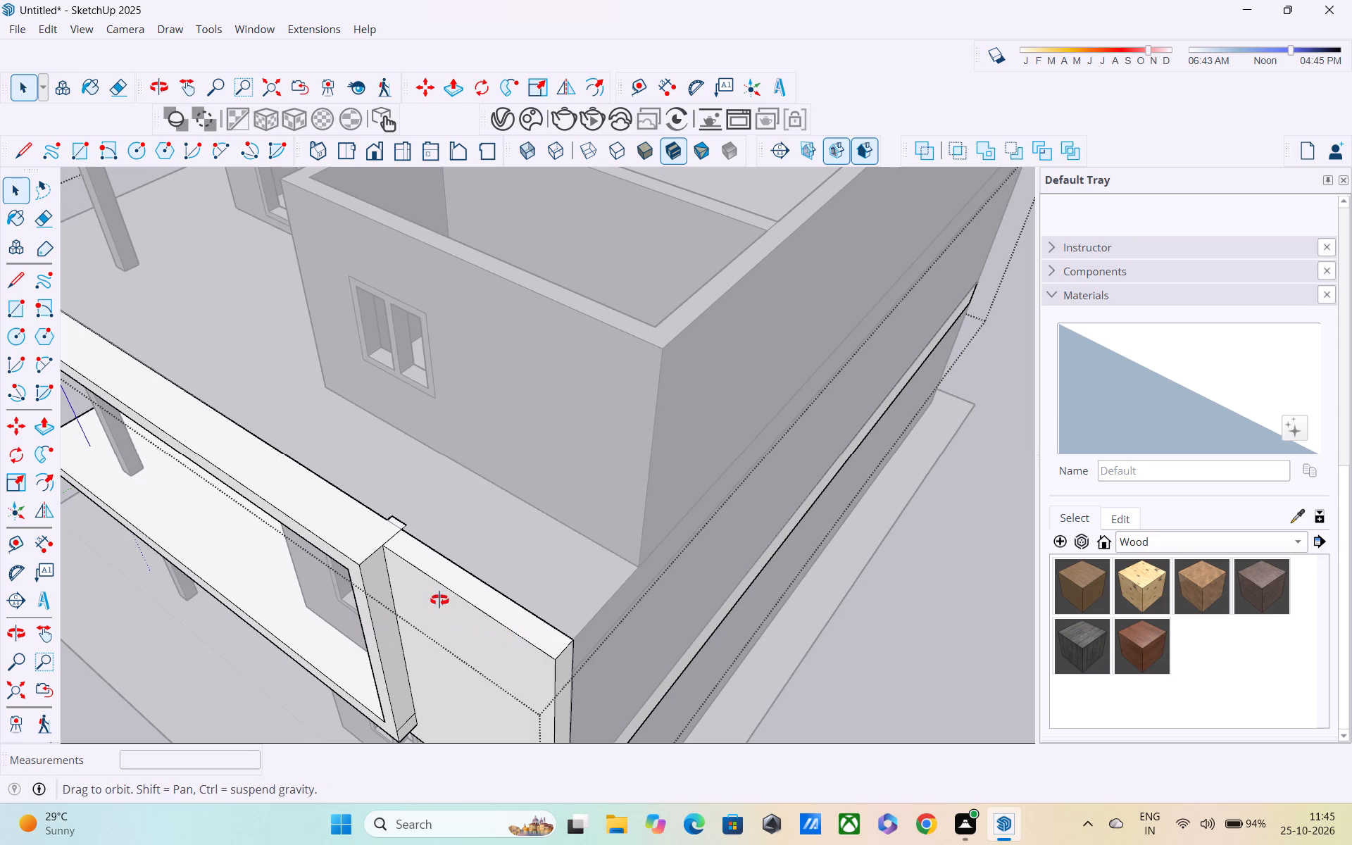
middle_click_drag(453, 597, 308, 630)
scroll(300, 565, "up", 4)
left_click(290, 544)
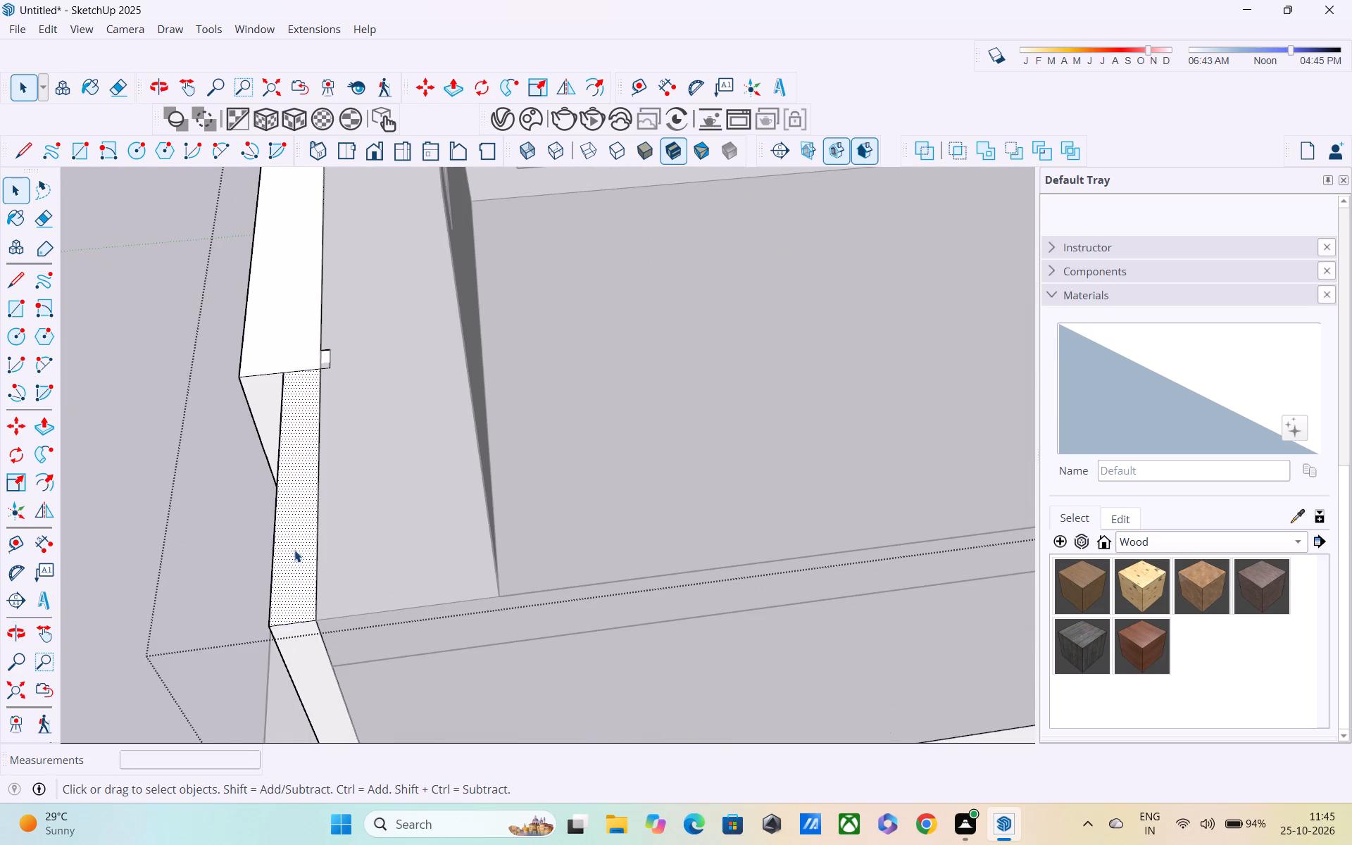
middle_click_drag(297, 551, 515, 436)
scroll(448, 506, "down", 3)
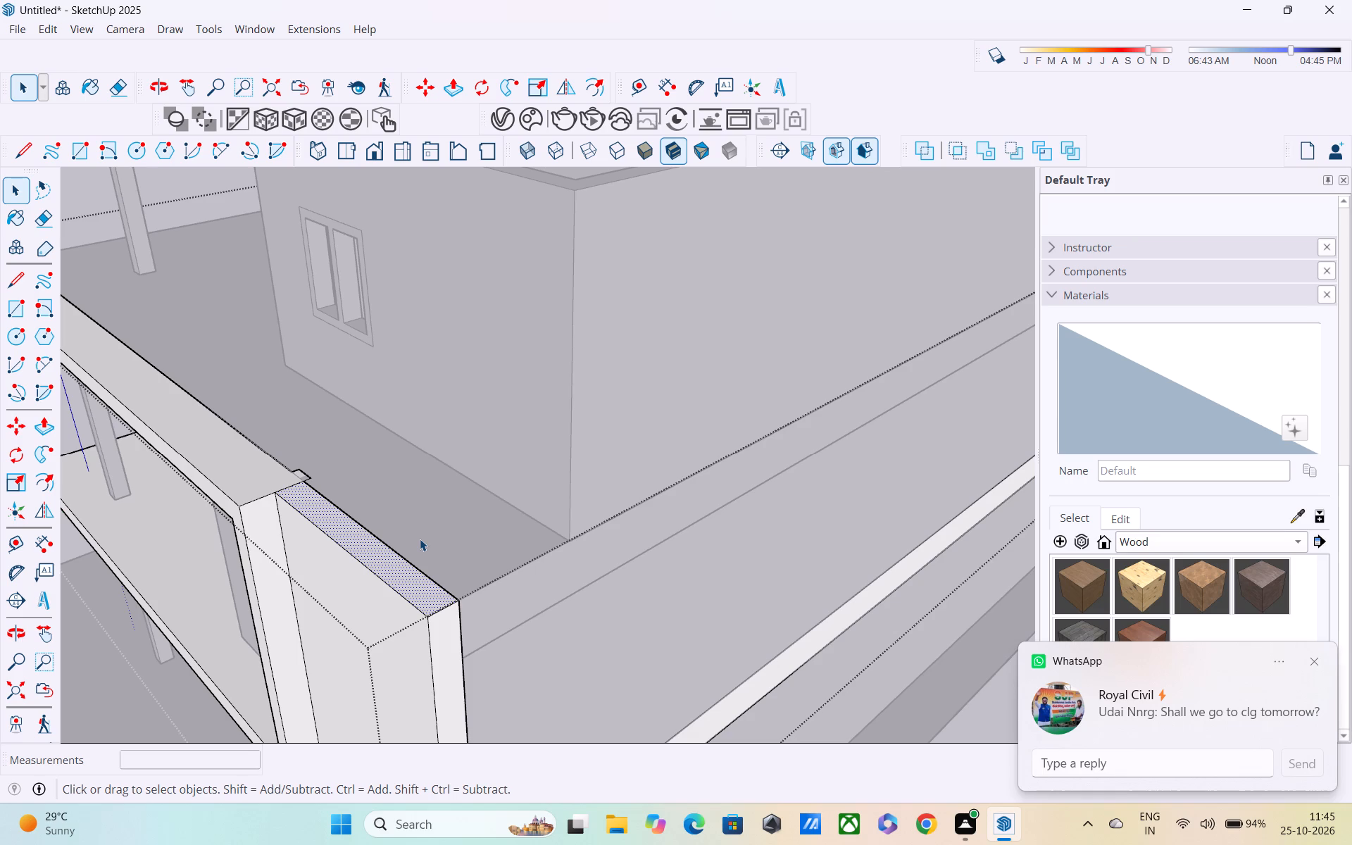
scroll(420, 539, "down", 1)
scroll(420, 538, "up", 1)
scroll(419, 537, "down", 3)
scroll(331, 542, "down", 3)
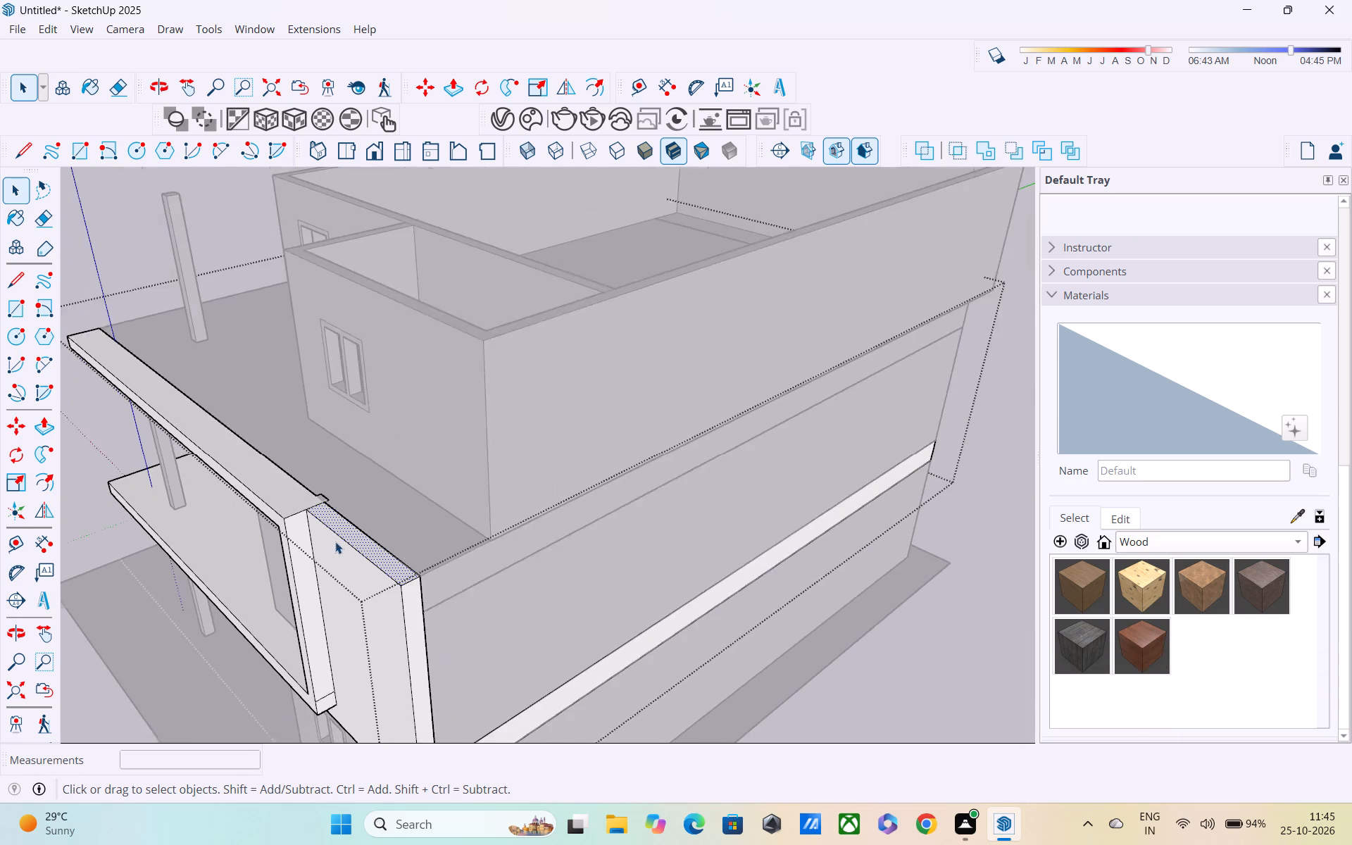
scroll(335, 542, "down", 10)
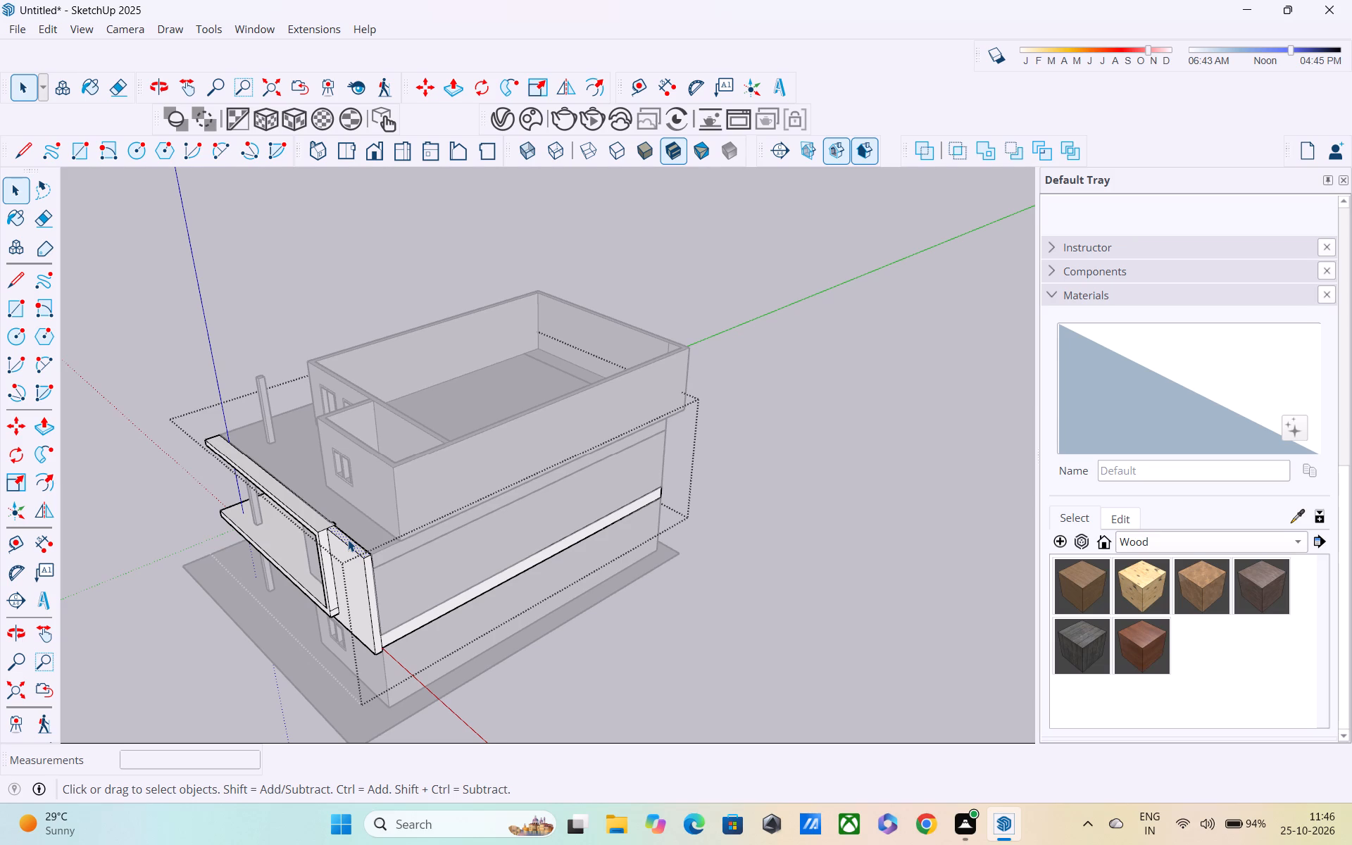
scroll(348, 539, "down", 2)
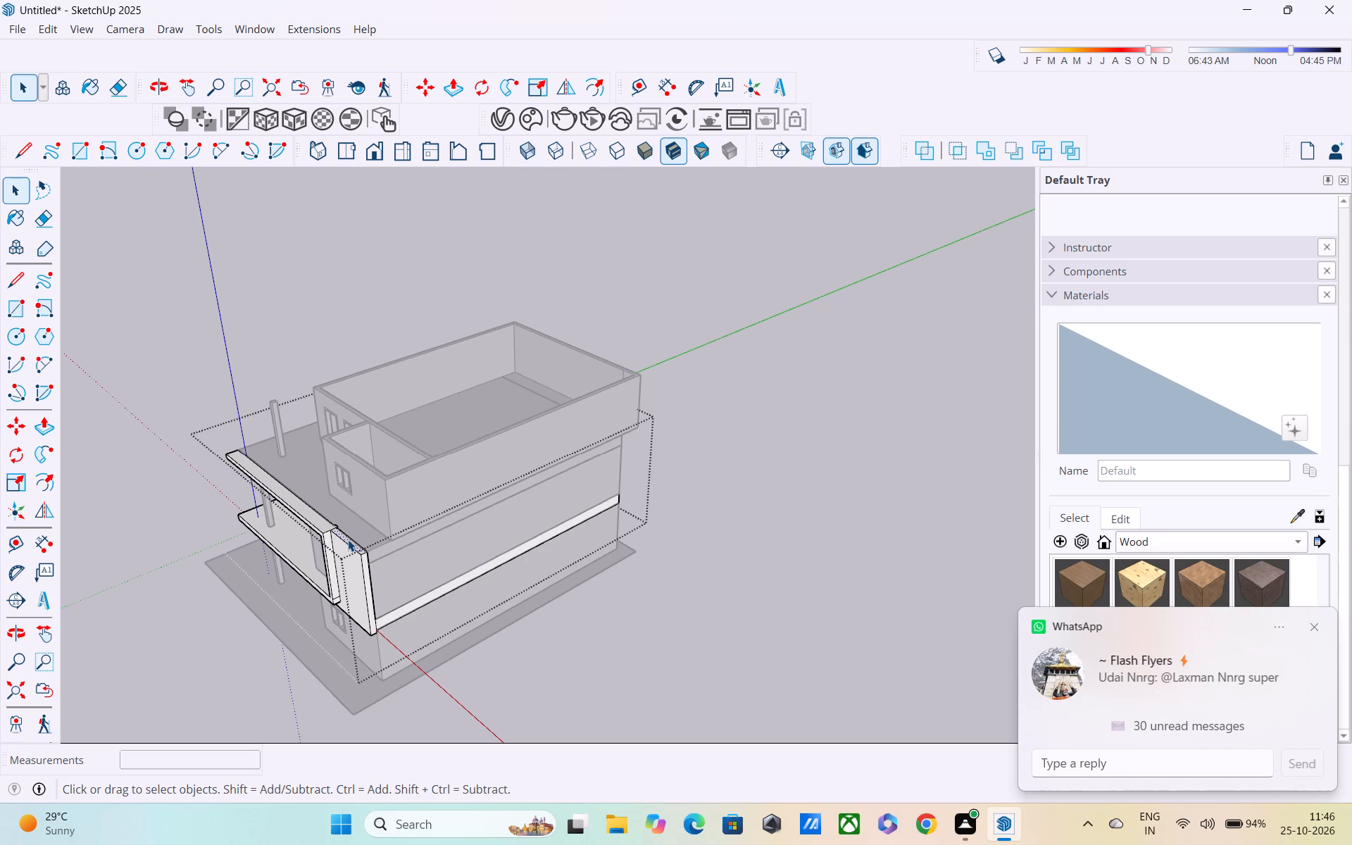
scroll(348, 539, "down", 2)
middle_click_drag(352, 540, 324, 558)
middle_click_drag(324, 558, 299, 575)
Examine the corner panel's top face and its joint with the front frame from the front corner.
scroll(309, 558, "up", 4)
scroll(368, 524, "up", 11)
middle_click_drag(311, 549, 325, 536)
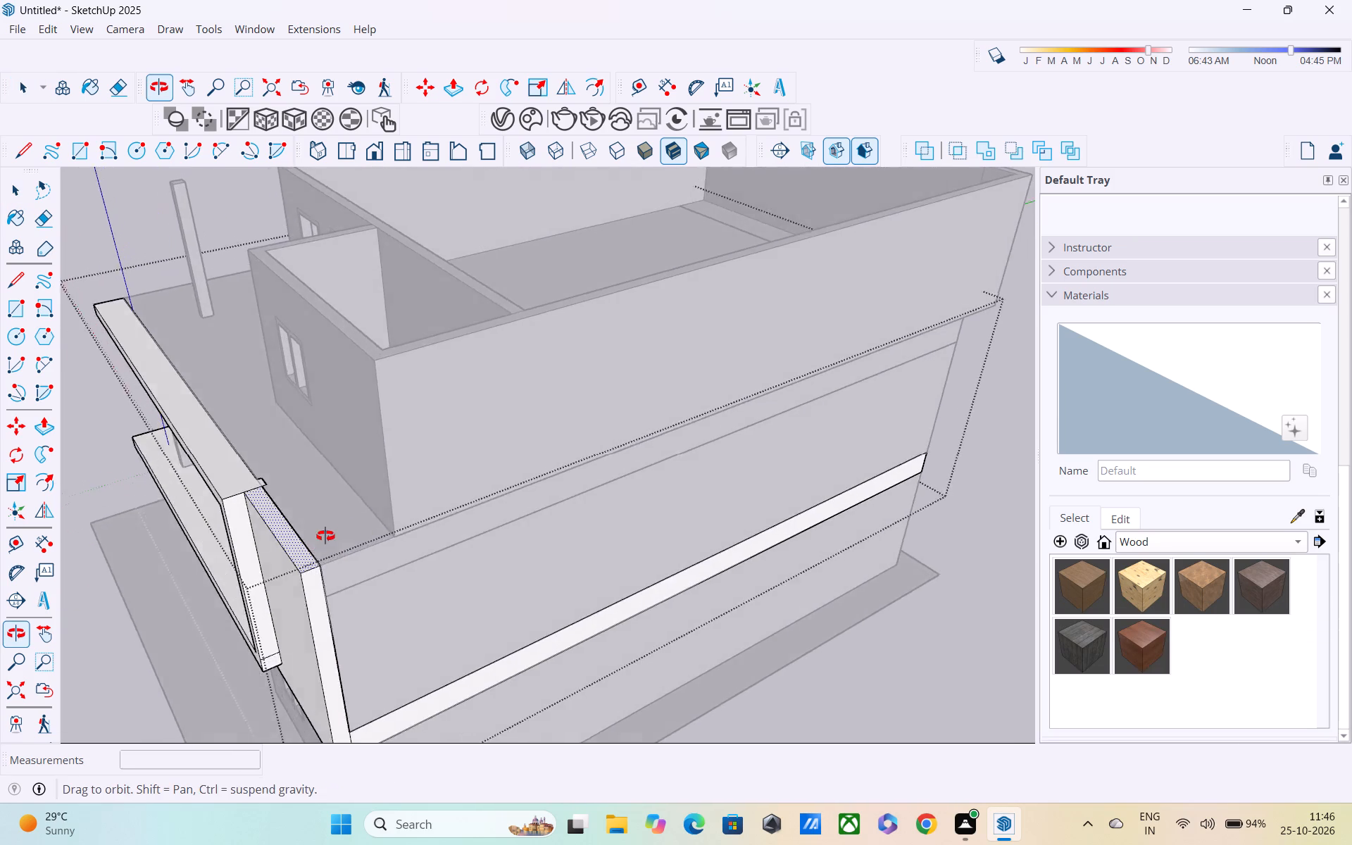
middle_click_drag(325, 536, 402, 525)
scroll(390, 527, "up", 13)
middle_click_drag(351, 544, 350, 541, "shift")
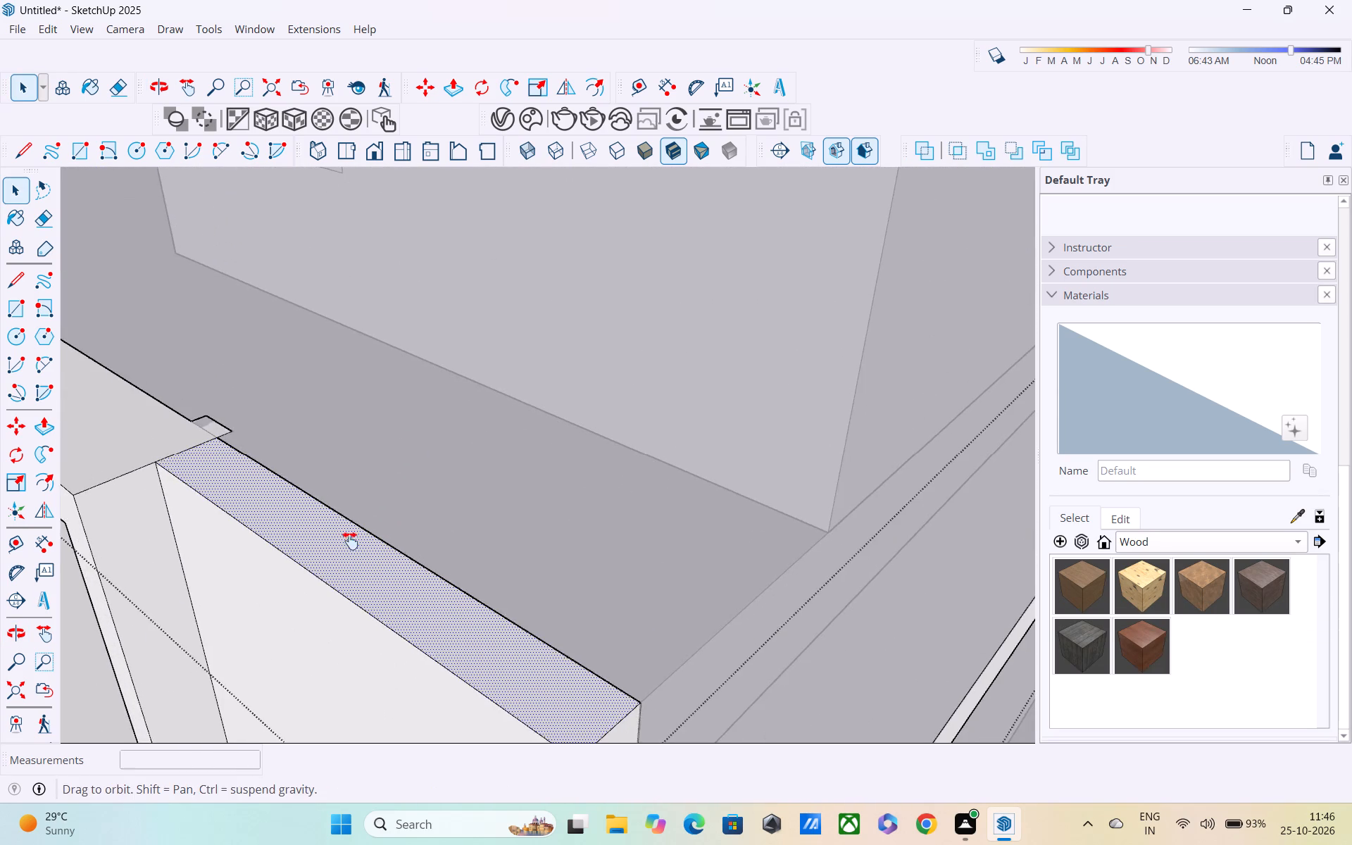
middle_click_drag(350, 541, 384, 499, "shift")
scroll(382, 500, "down", 4)
middle_click_drag(381, 504, 456, 558)
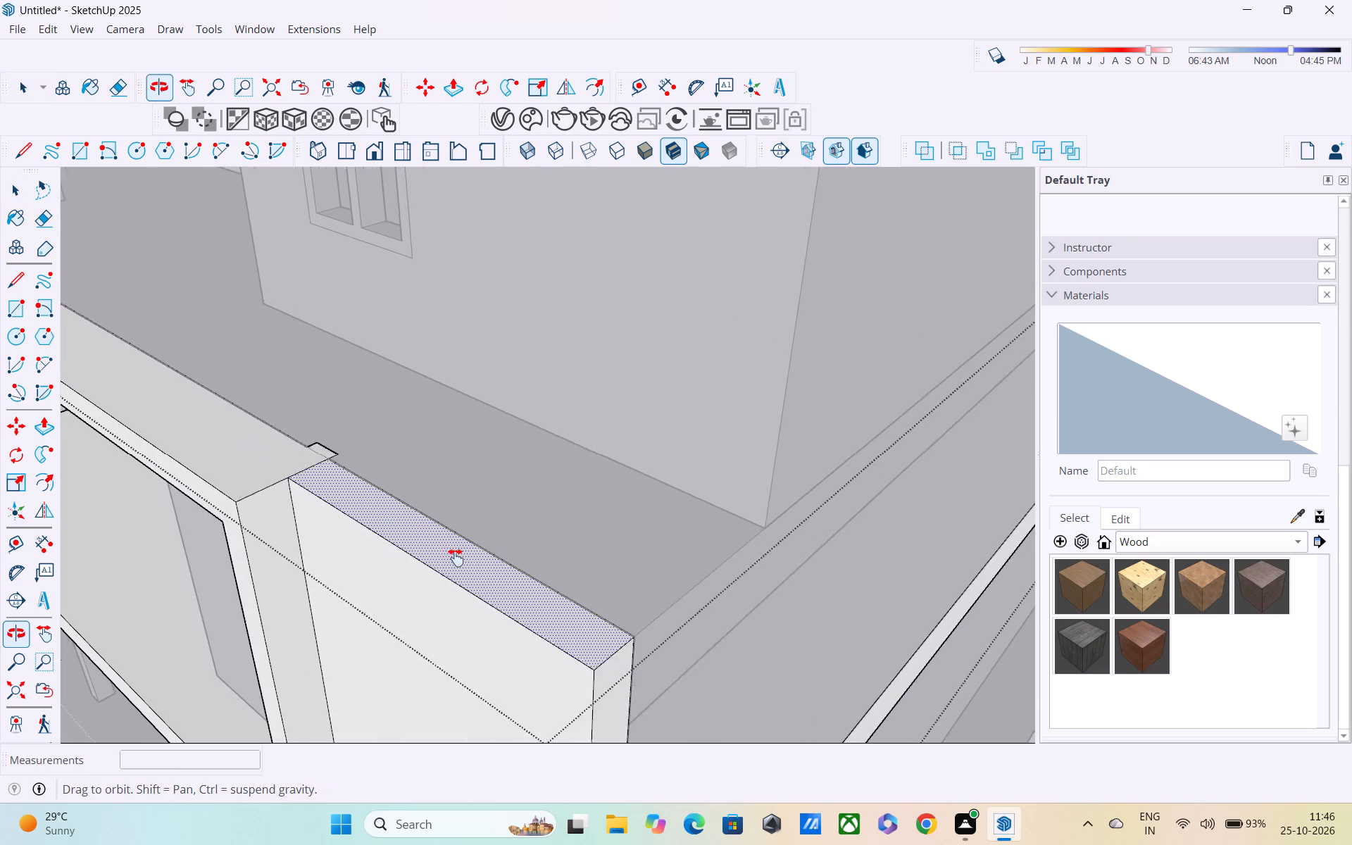
middle_click_drag(456, 558, 489, 570)
scroll(485, 568, "down", 4)
middle_click_drag(480, 565, 480, 616)
scroll(439, 575, "up", 3)
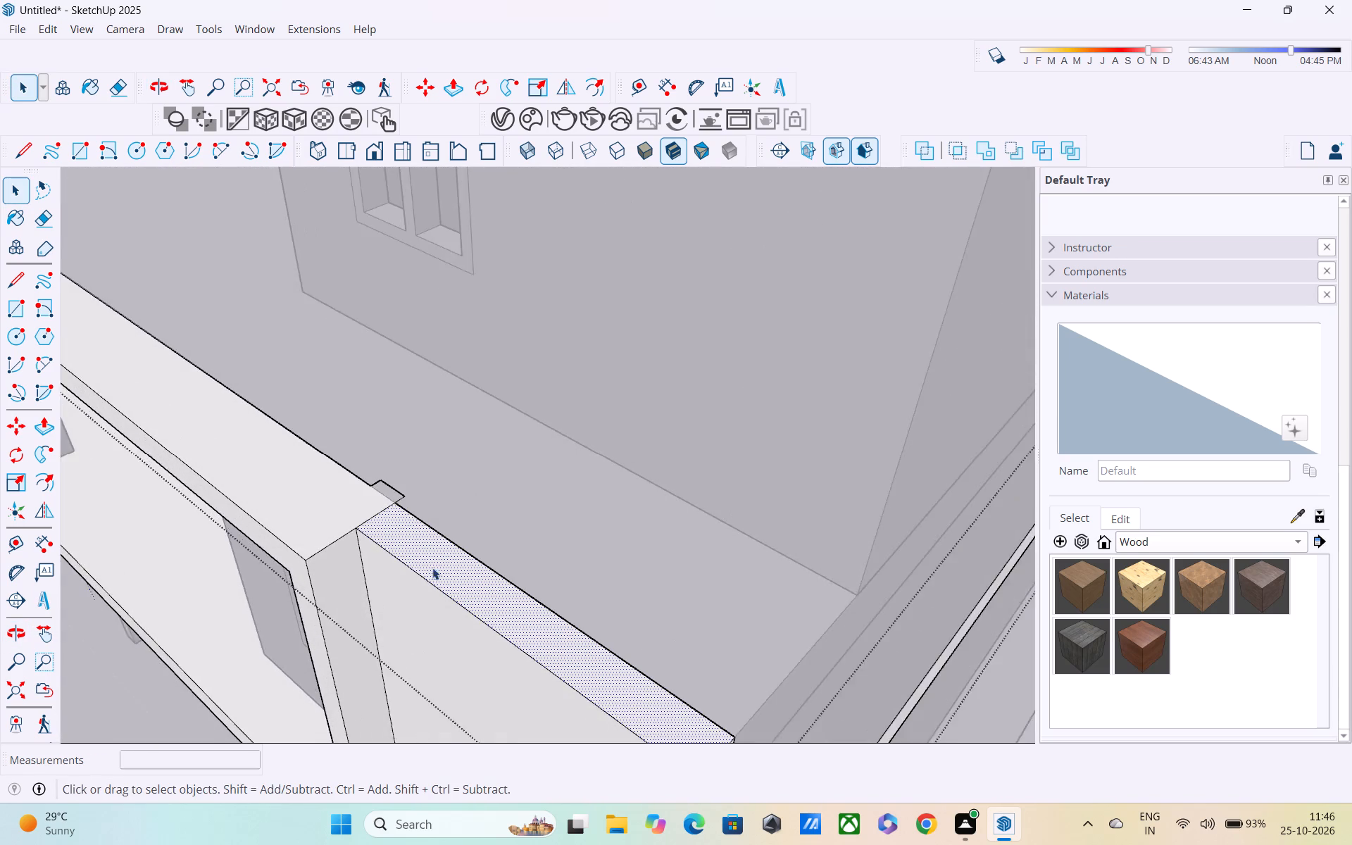
Examine the small tab where the frame's top overlaps the slab, check the frame's top face, and leave the frame group.
scroll(432, 568, "up", 6)
middle_click_drag(315, 529, 395, 494)
scroll(349, 550, "up", 4)
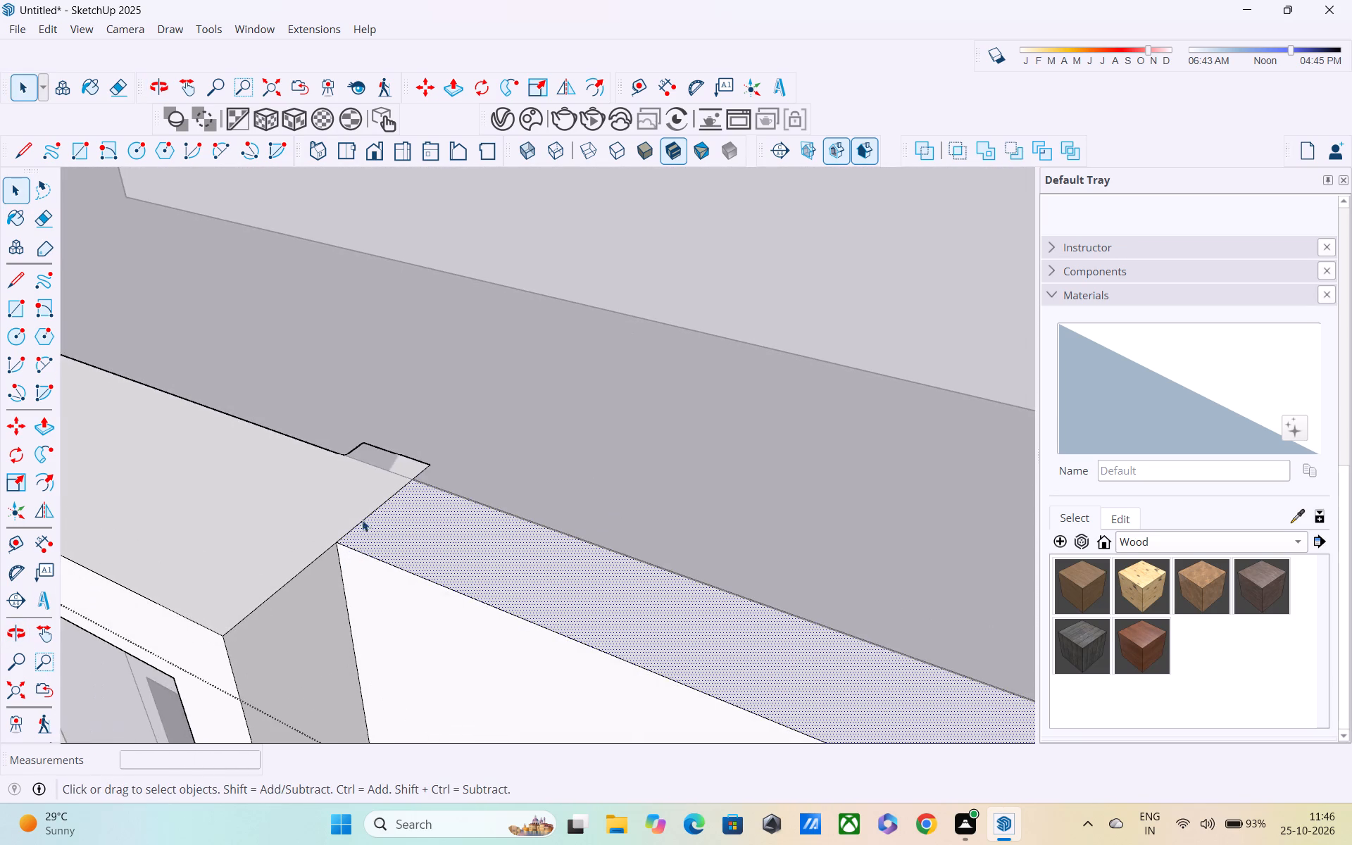
scroll(362, 518, "up", 3)
middle_click_drag(384, 472, 365, 588)
scroll(368, 567, "down", 6, "shift")
middle_click_drag(399, 529, 432, 544)
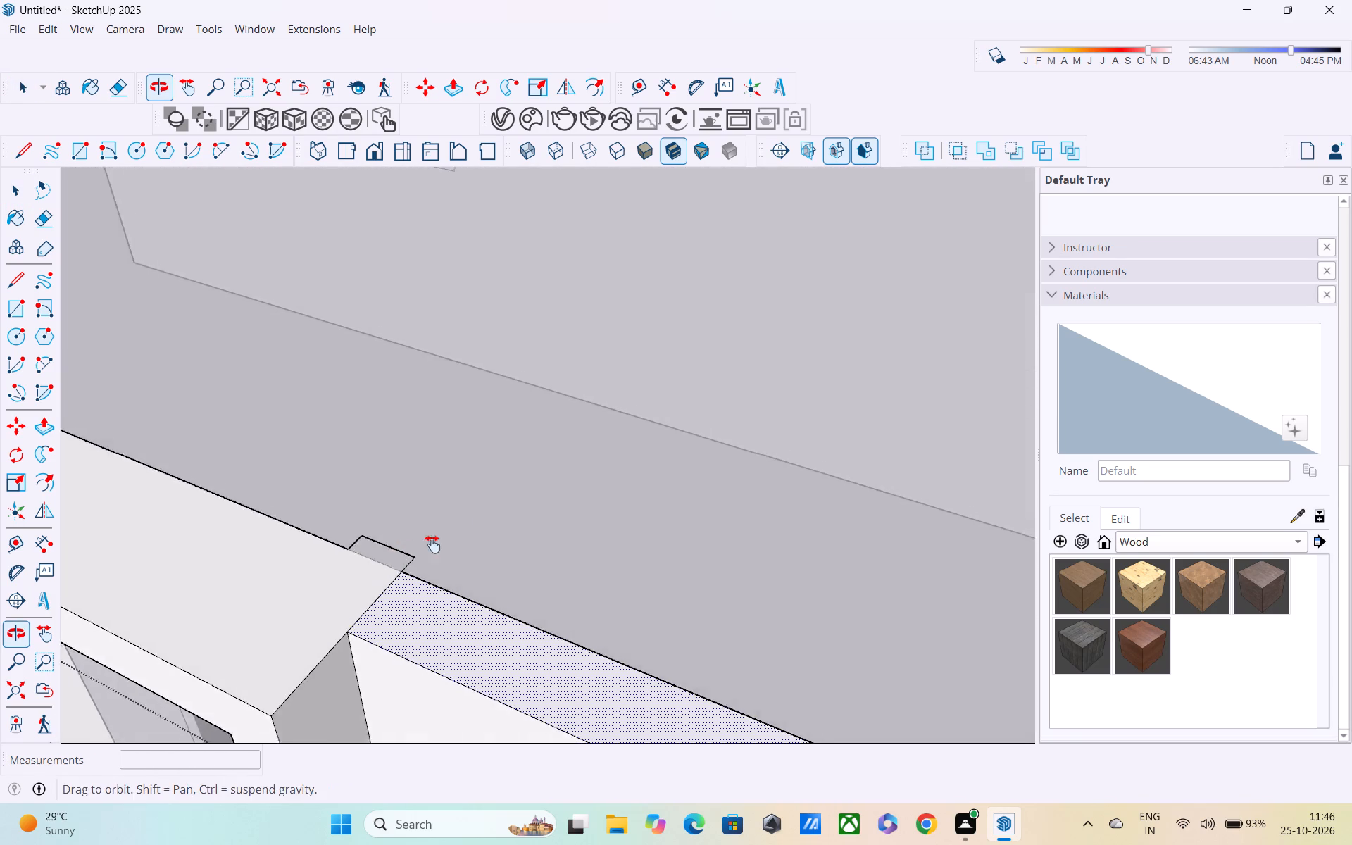
middle_click_drag(432, 544, 511, 449)
scroll(506, 451, "down", 5)
middle_click_drag(508, 466, 268, 531)
scroll(531, 457, "up", 4)
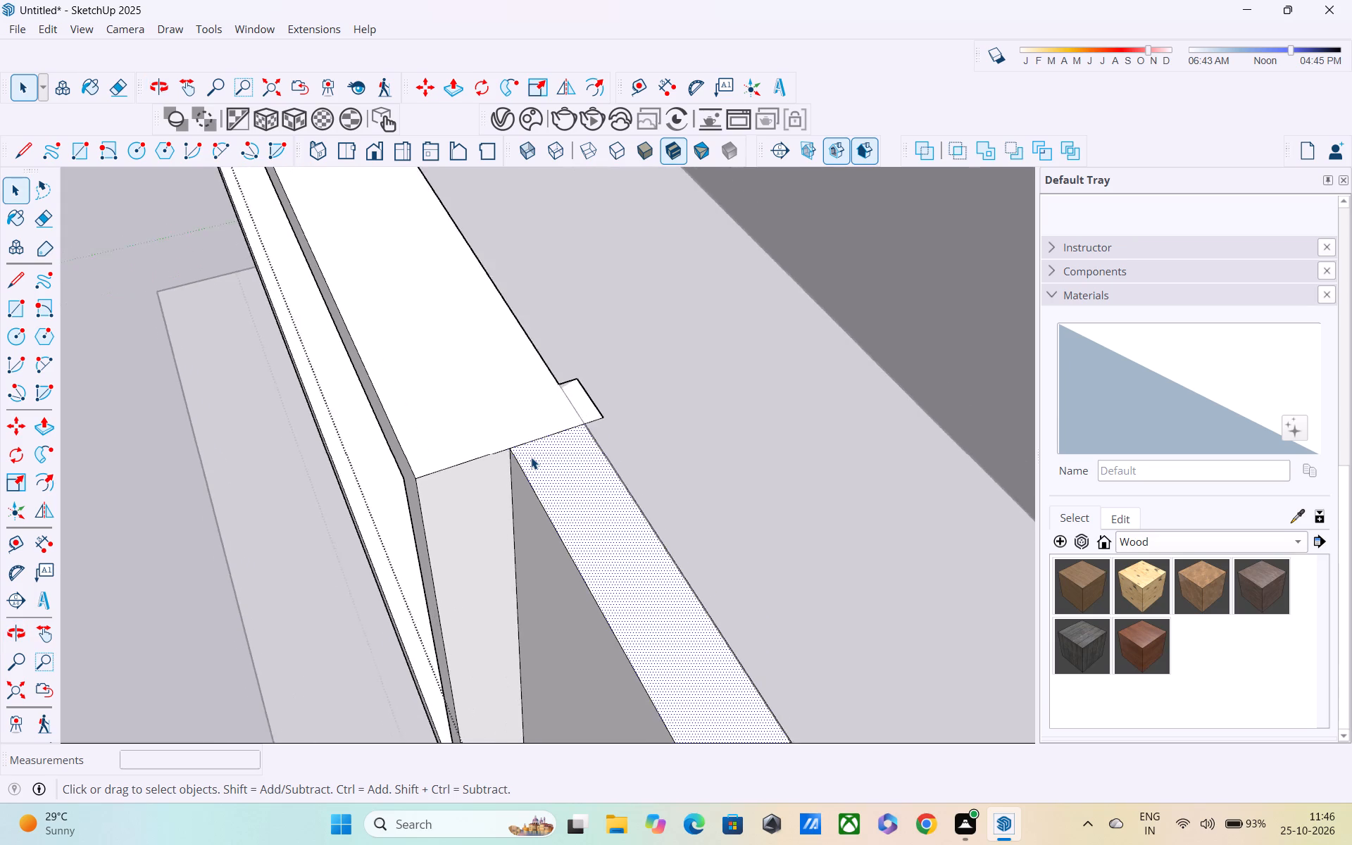
scroll(531, 457, "up", 4)
middle_click_drag(546, 424, 460, 484)
scroll(570, 416, "up", 3)
scroll(508, 421, "up", 4)
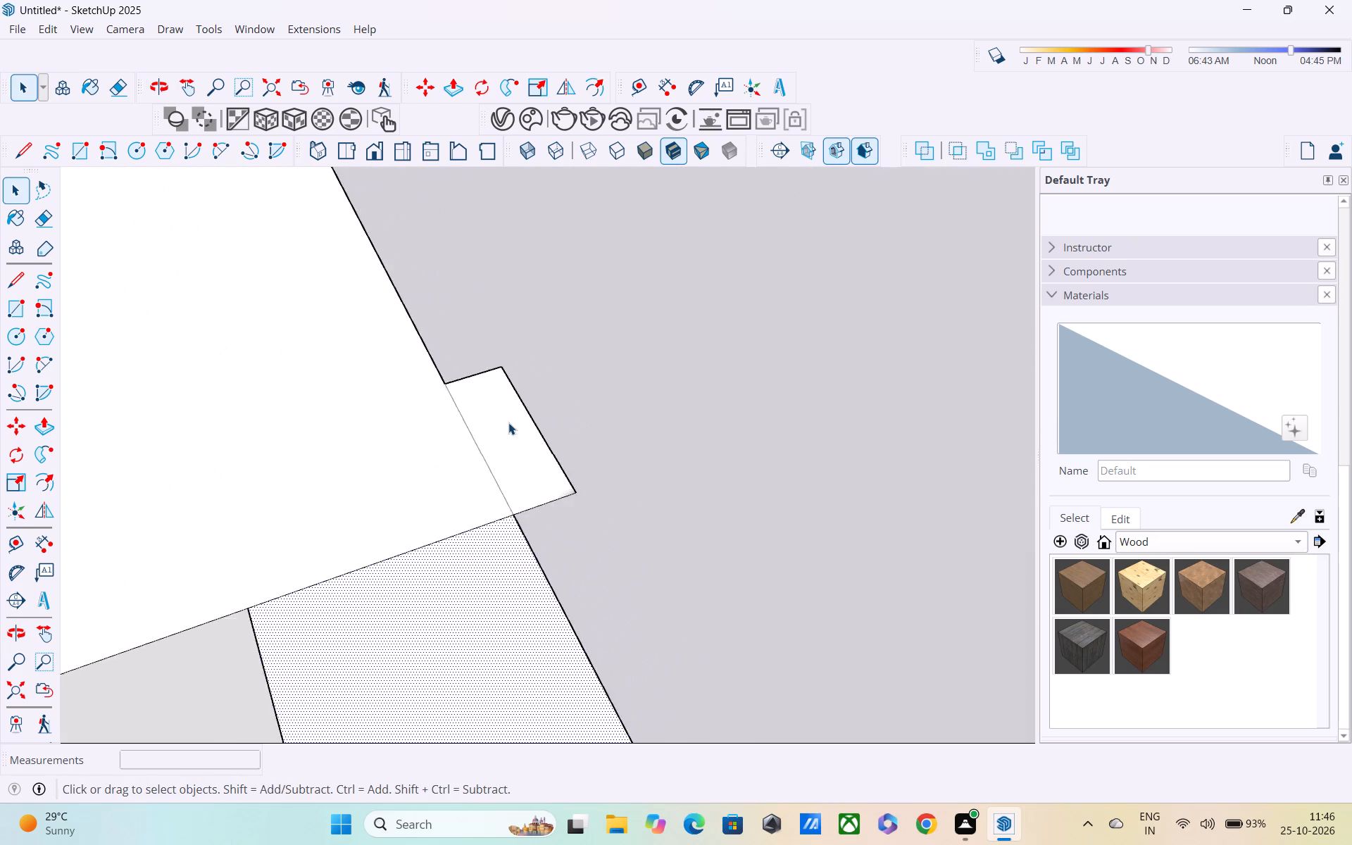
scroll(508, 423, "up", 1)
left_click(508, 423)
scroll(506, 437, "down", 5)
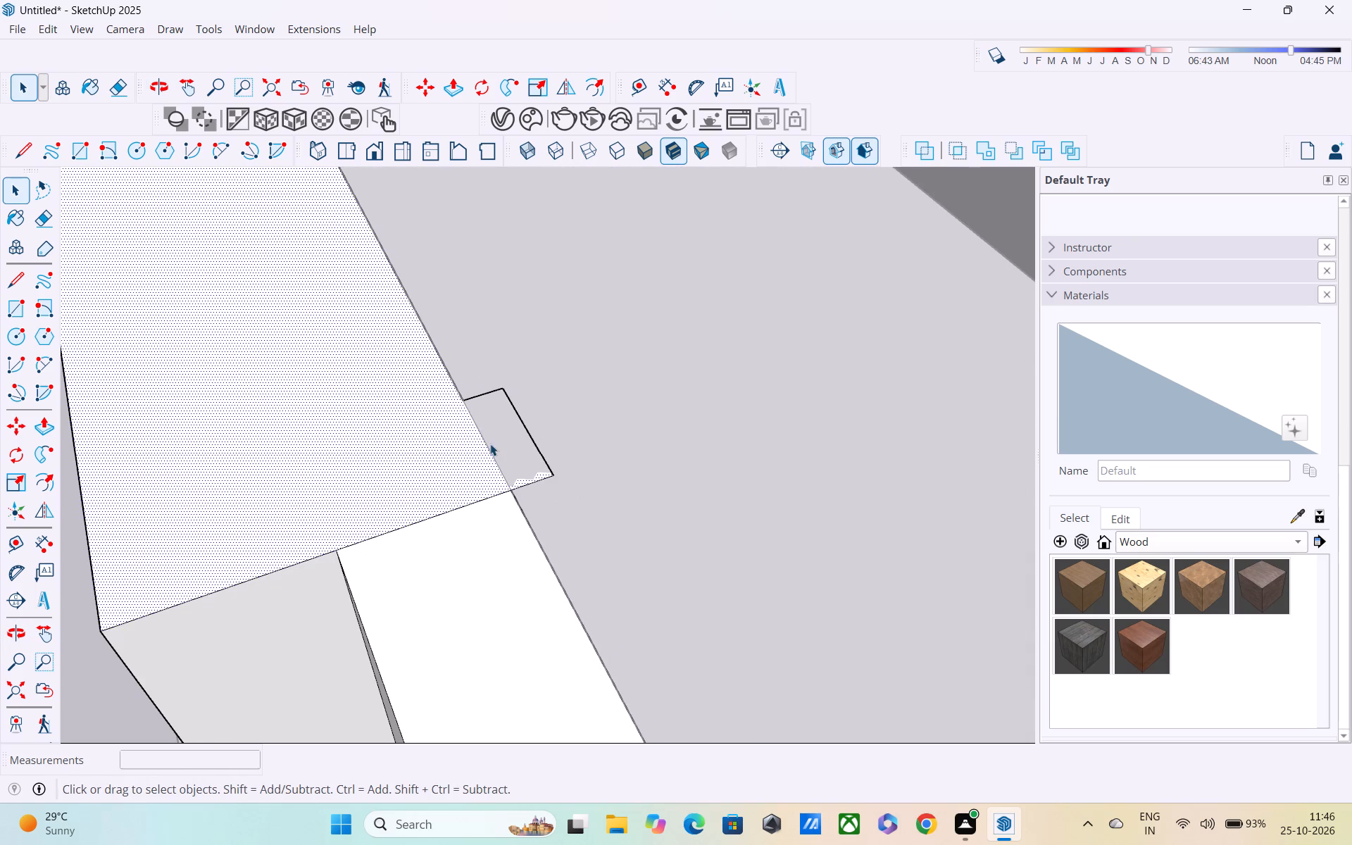
scroll(479, 457, "down", 7)
middle_click_drag(347, 493, 615, 382, "shift")
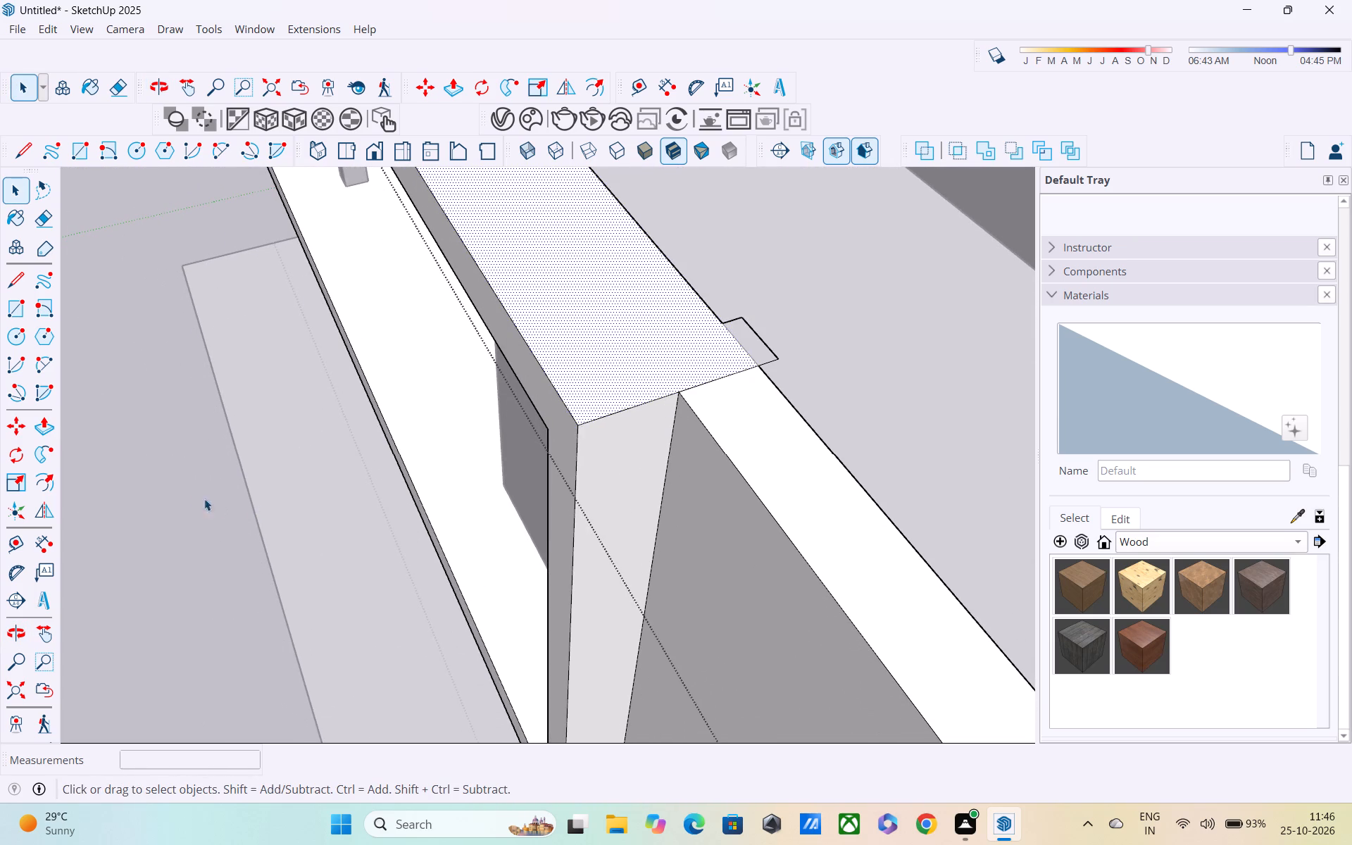
left_click(194, 496)
Examine the small overlap at the frame's top from above with the frame group closed.
middle_click_drag(530, 484, 334, 550)
scroll(457, 515, "down", 7)
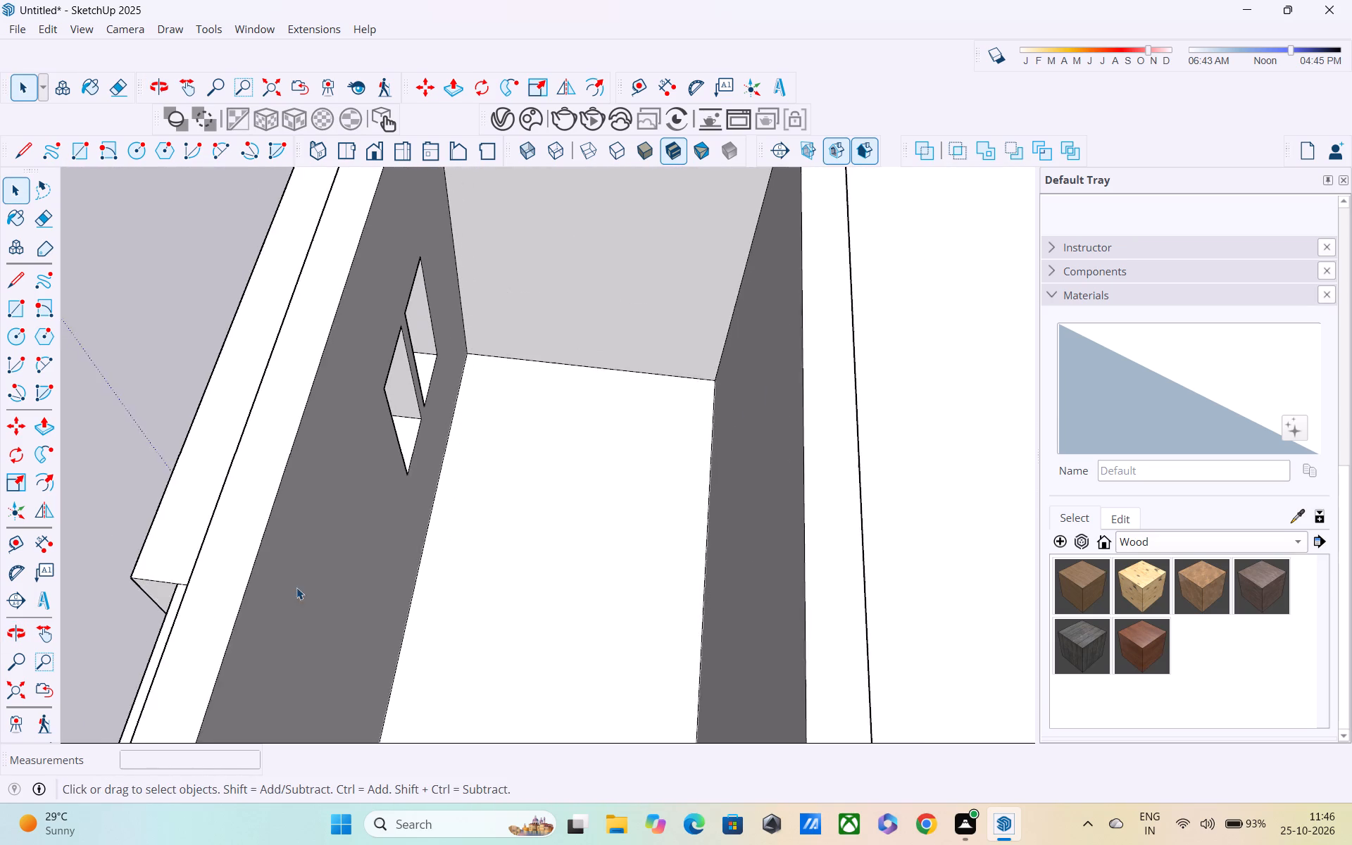
middle_click_drag(296, 587, 636, 458)
scroll(270, 581, "up", 5)
scroll(553, 521, "down", 6)
middle_click_drag(592, 509, 601, 519, "shift")
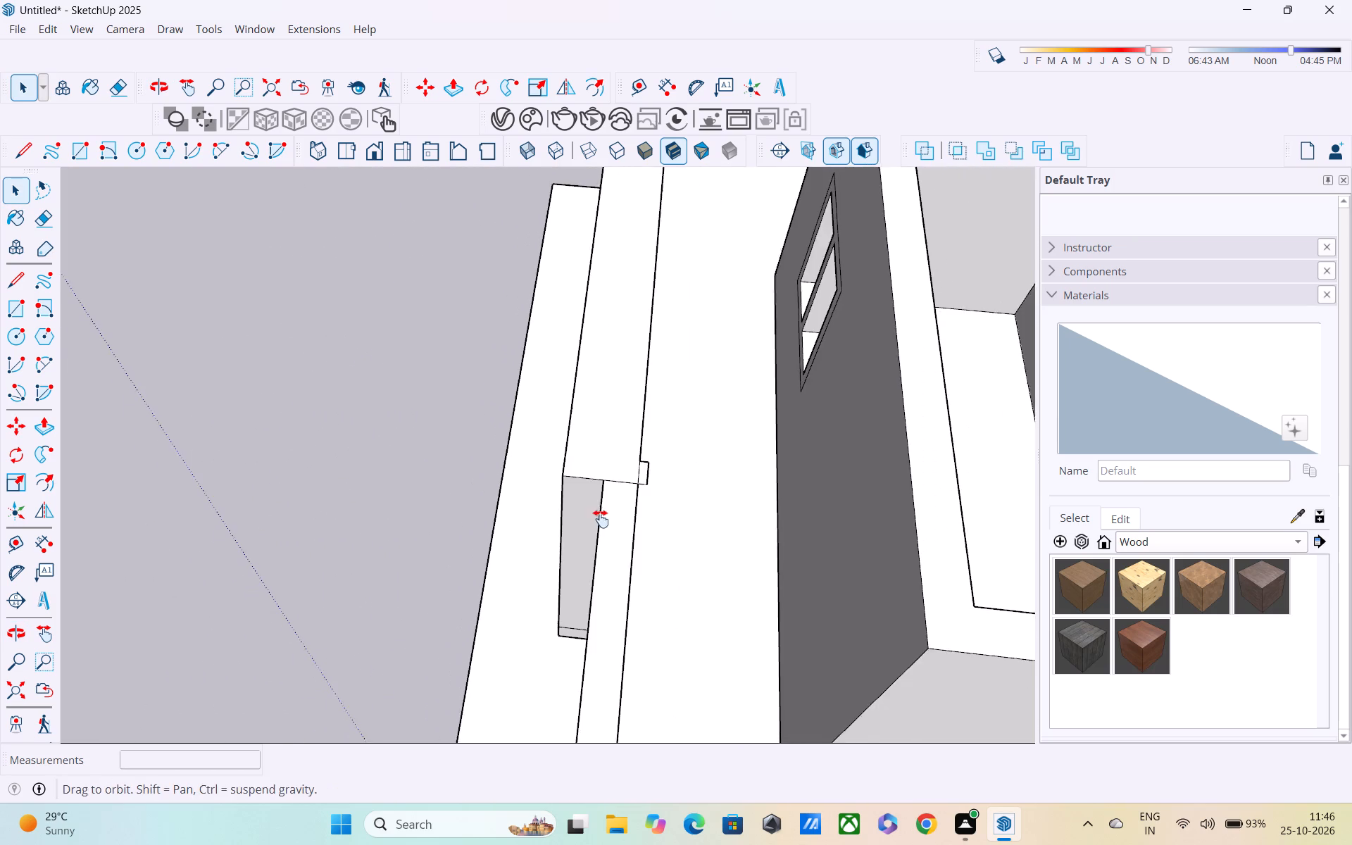
middle_click_drag(601, 519, 649, 573, "shift")
scroll(690, 544, "up", 8)
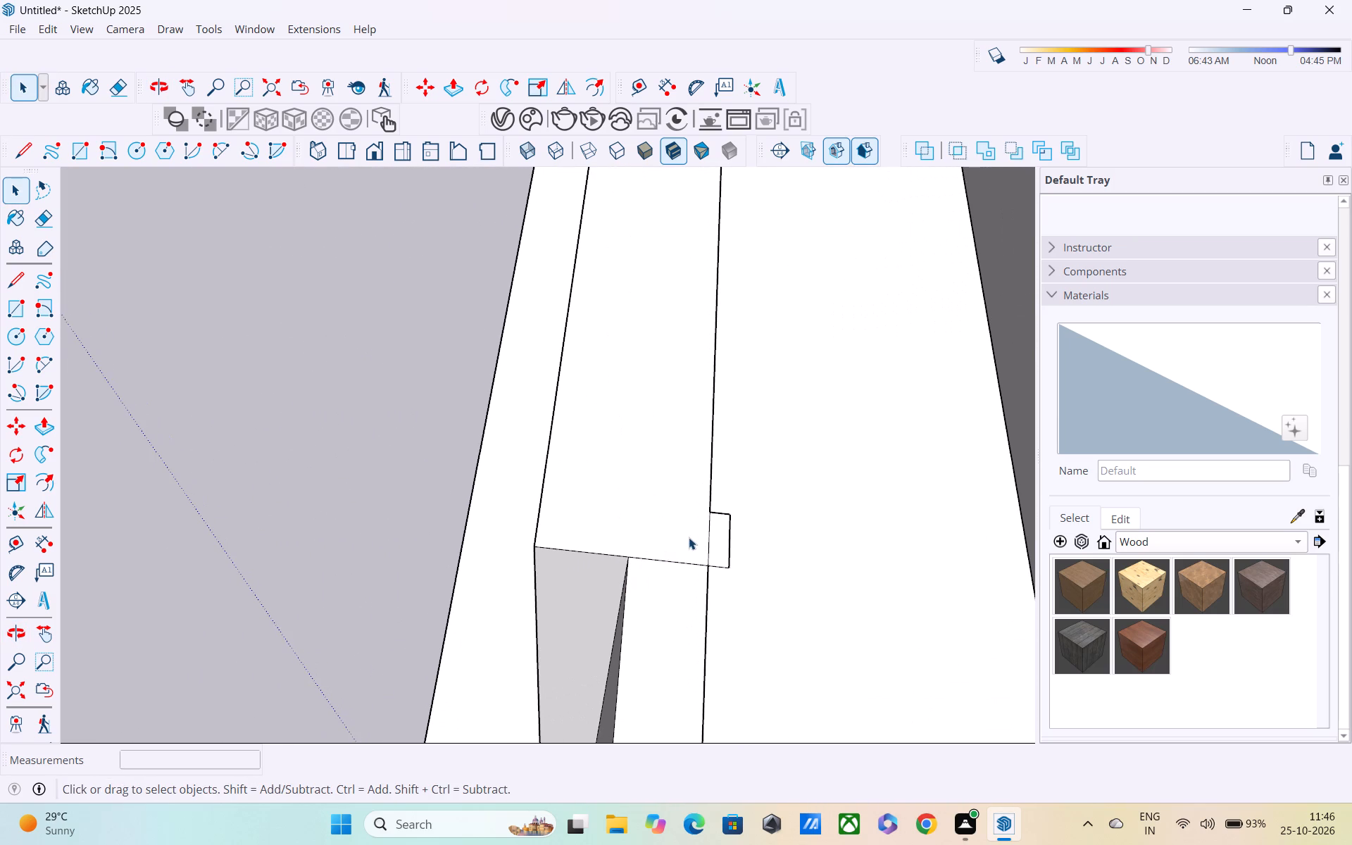
Open the front frame group and examine the small tab where the frame's top meets the tall corner panel.
double_click(688, 538)
scroll(688, 538, "down", 3)
scroll(688, 538, "up", 1)
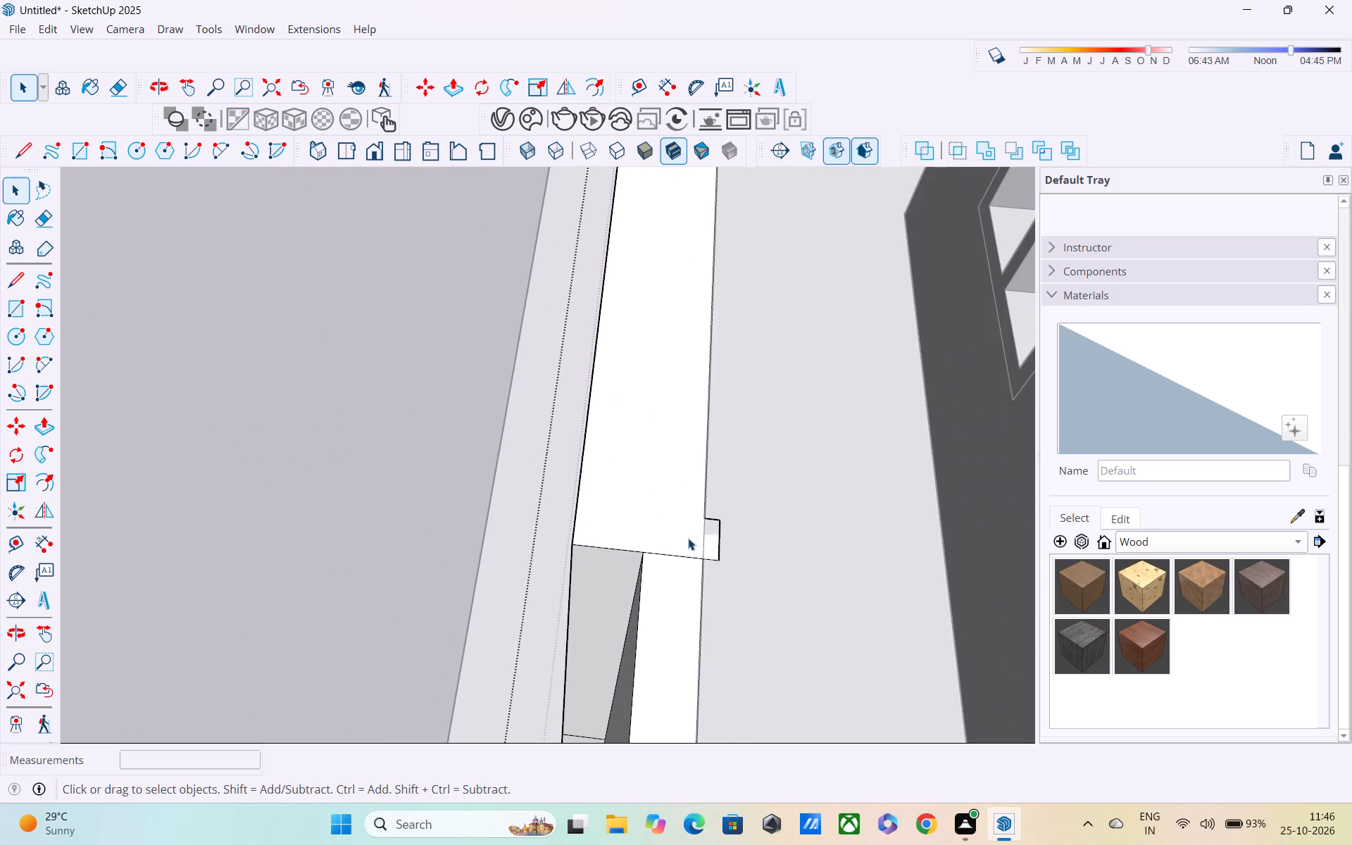
scroll(688, 538, "up", 2)
scroll(688, 538, "down", 3)
middle_click_drag(688, 538, 687, 539)
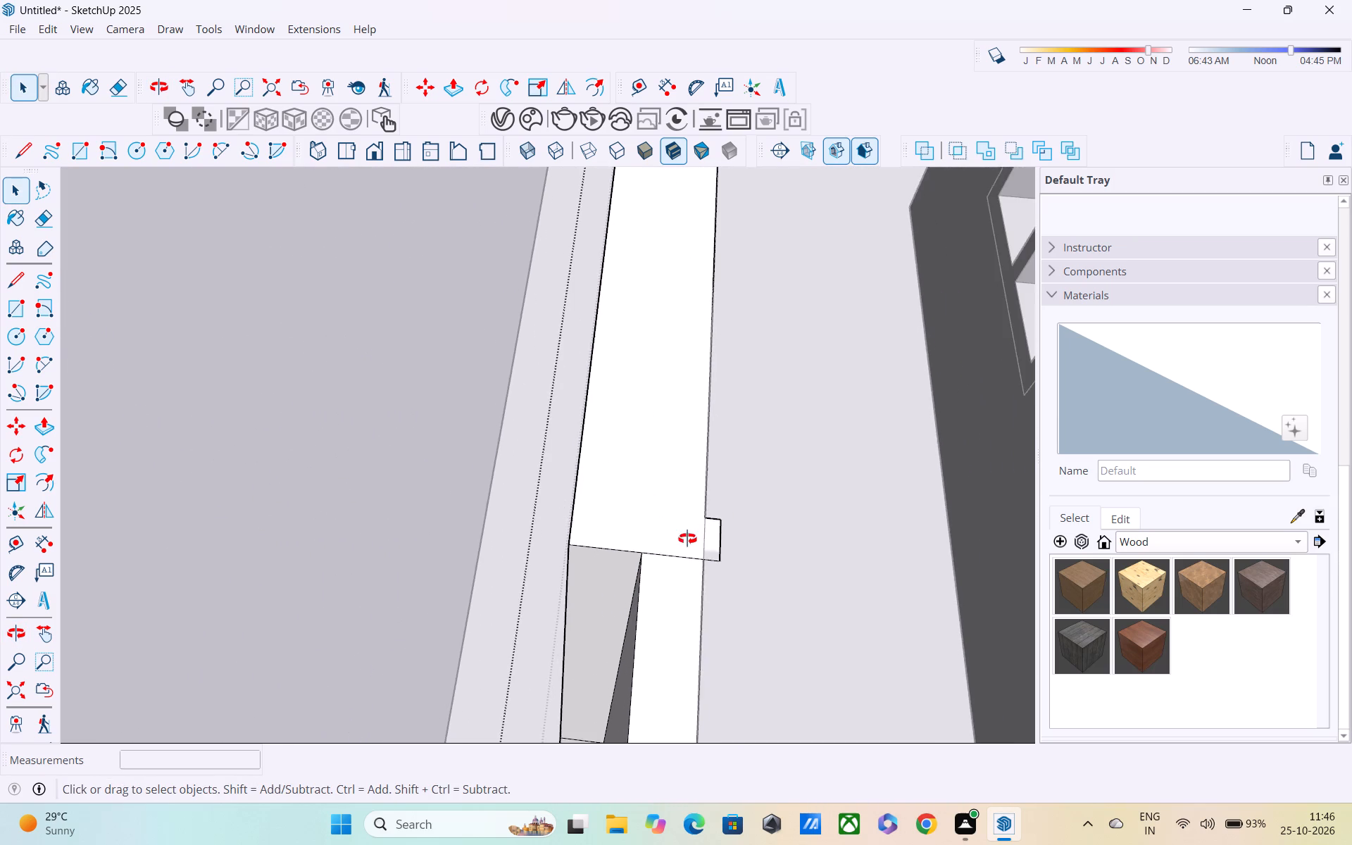
middle_click_drag(687, 539, 722, 565)
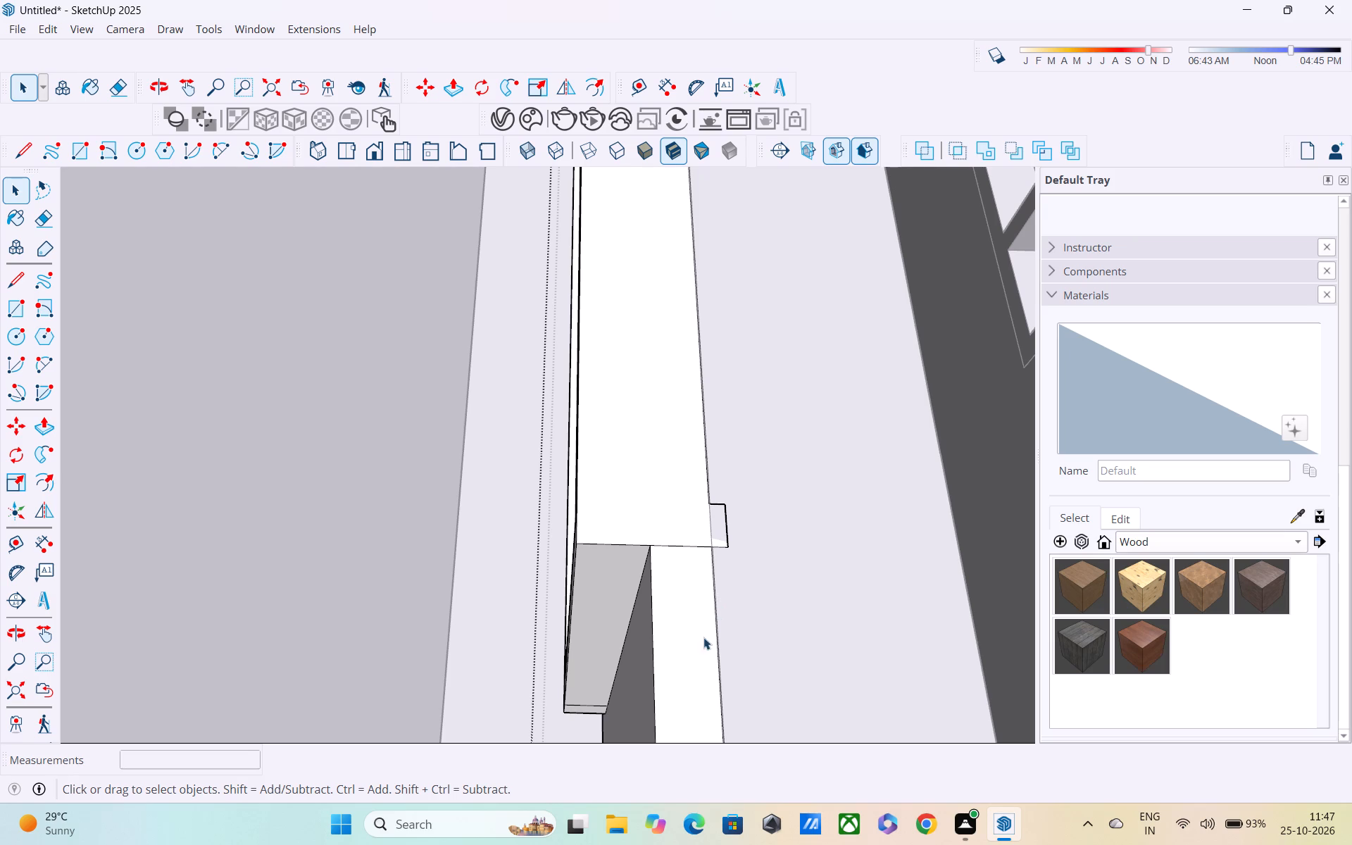
middle_click_drag(648, 623, 705, 464)
middle_click_drag(668, 580, 705, 457)
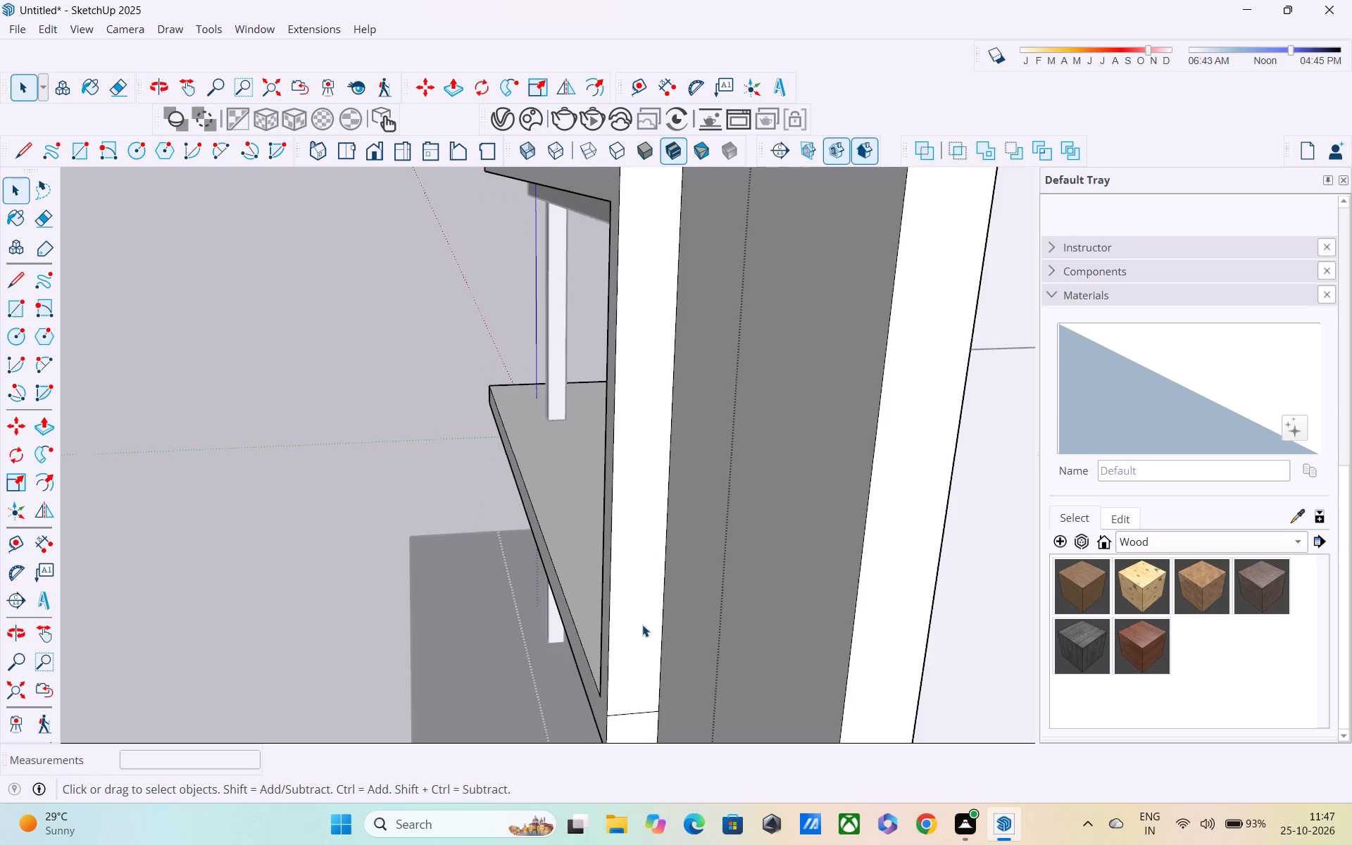
Examine the joint between the frame's top and the corner panel from the corner and the front.
scroll(646, 618, "down", 1)
scroll(645, 561, "down", 6)
middle_click_drag(656, 519, 703, 629)
scroll(711, 496, "up", 3)
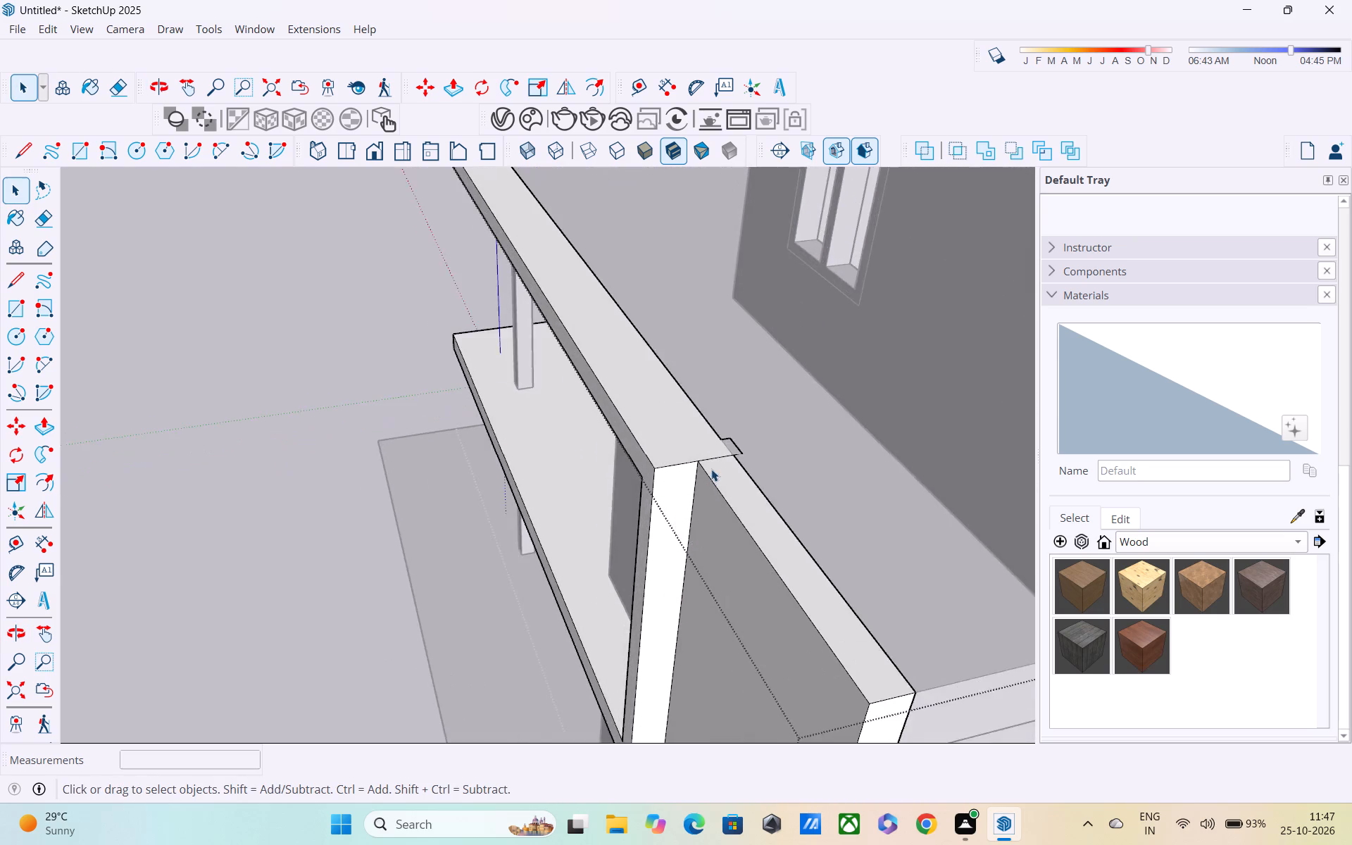
scroll(711, 469, "up", 18)
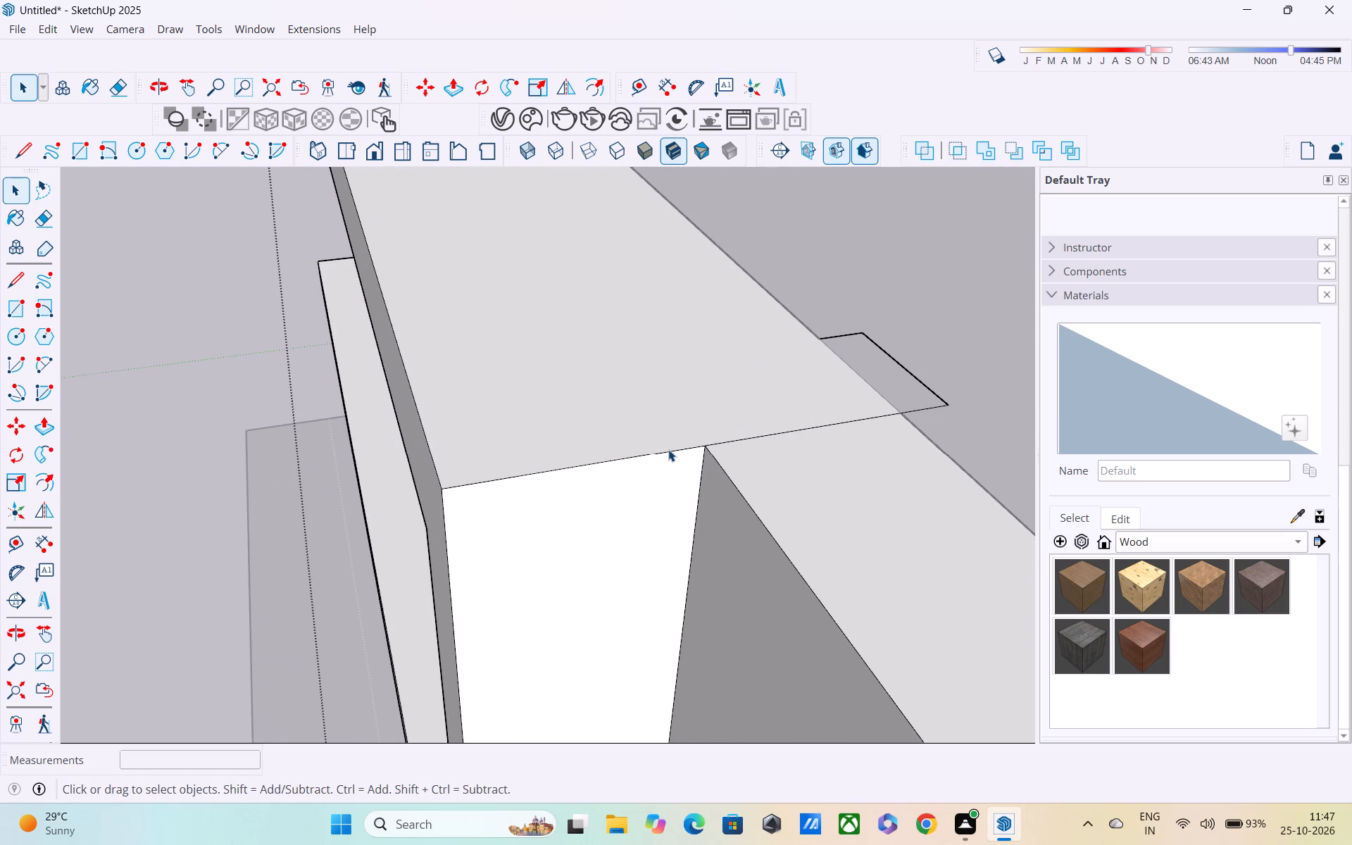
scroll(668, 449, "up", 2)
scroll(668, 450, "down", 3)
middle_click_drag(679, 455, 803, 366)
scroll(736, 383, "down", 6)
scroll(701, 433, "up", 1)
middle_click_drag(587, 502, 751, 428)
scroll(751, 428, "down", 1)
scroll(724, 439, "up", 1)
scroll(724, 439, "down", 5)
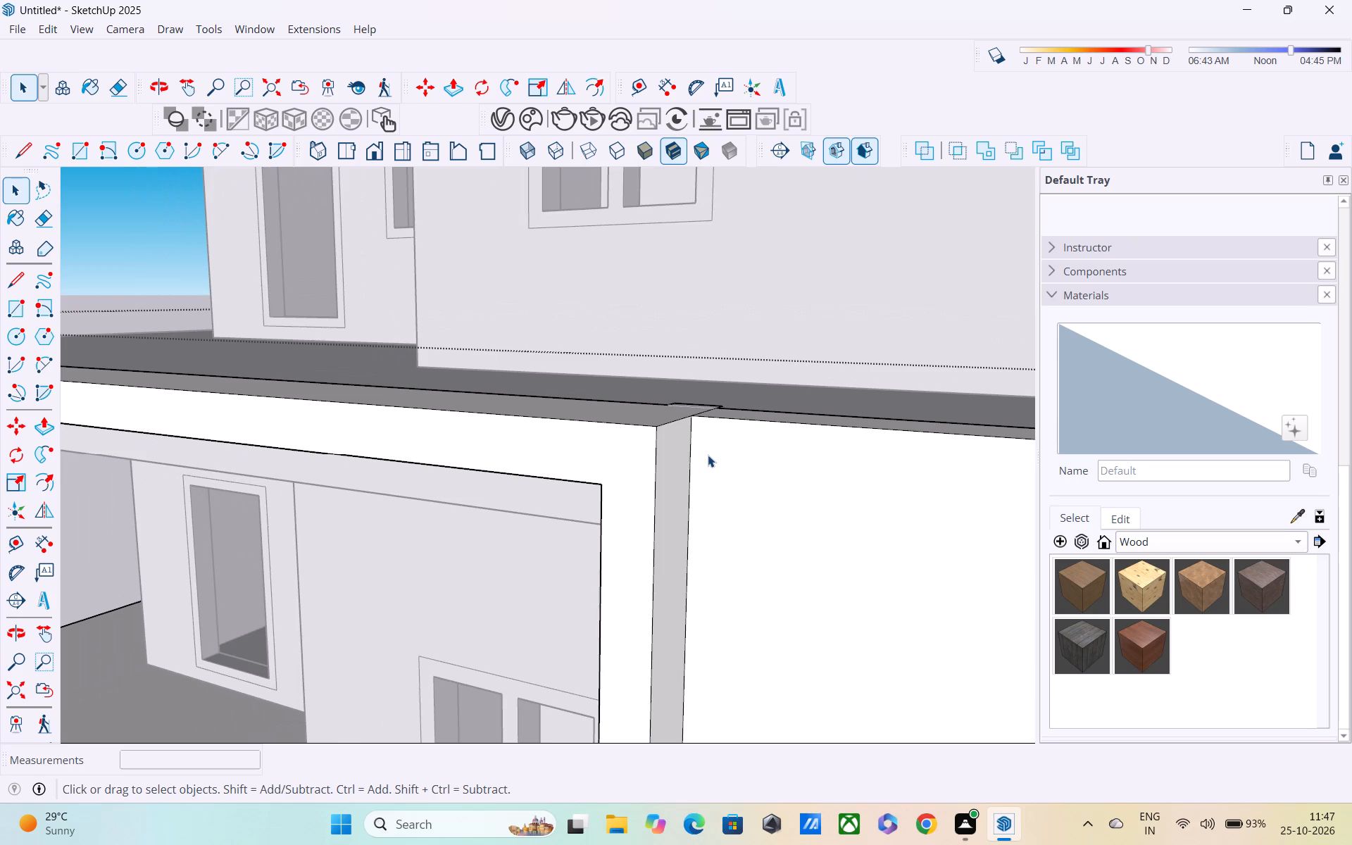
scroll(708, 455, "down", 4)
Push/Pull the tall corner panel's top face up by 3'.
middle_click_drag(708, 453, 691, 541)
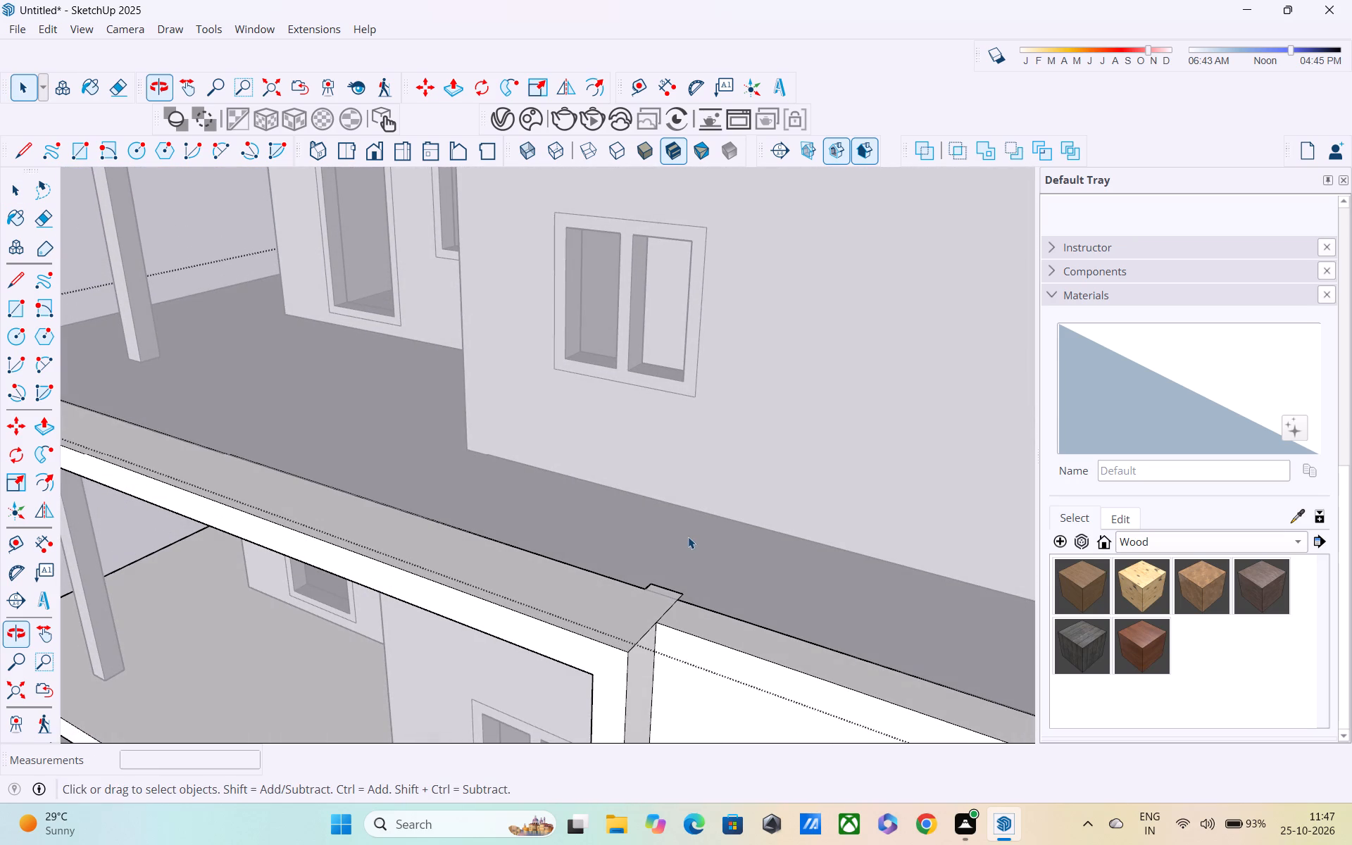
scroll(683, 527, "down", 4)
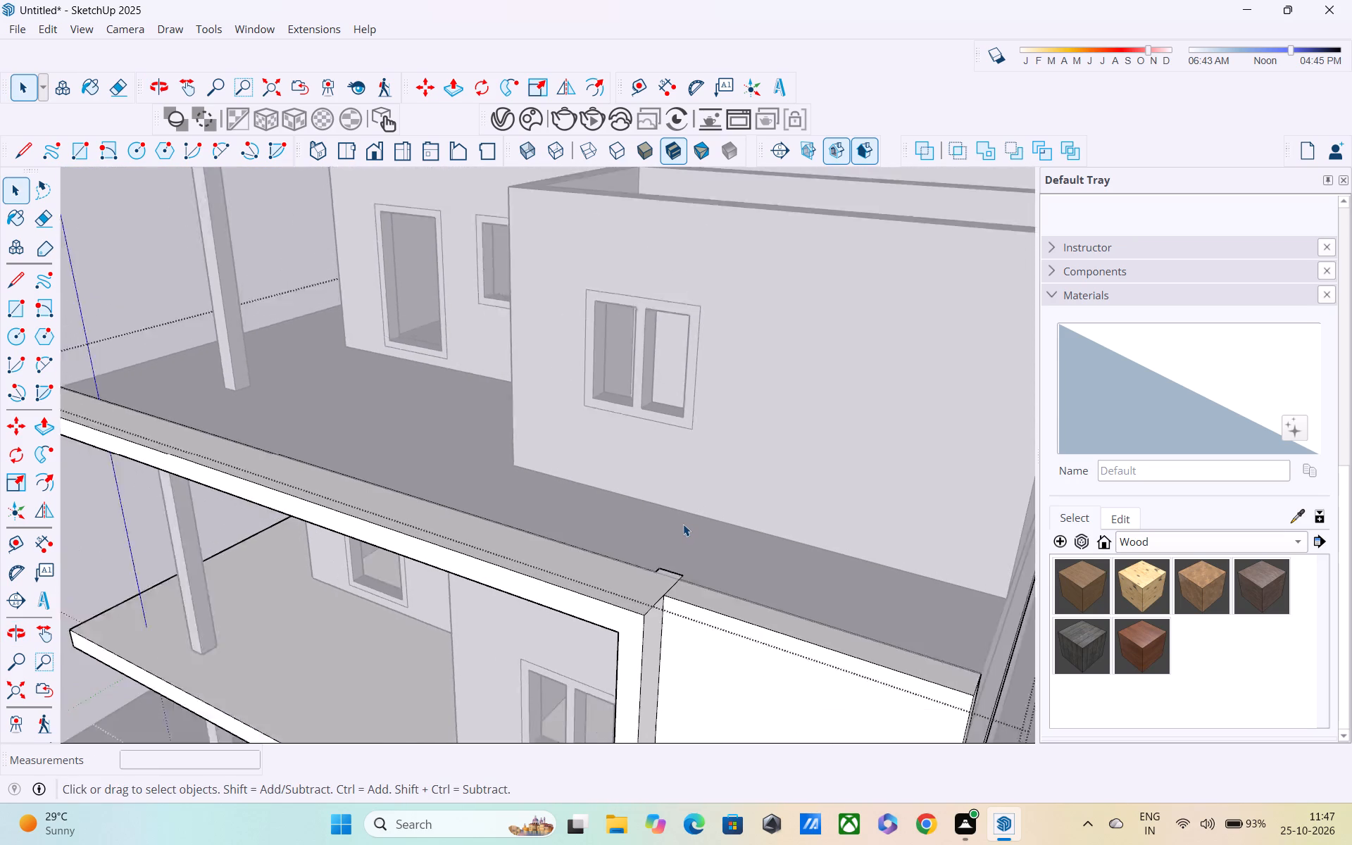
scroll(683, 524, "down", 5)
middle_click_drag(682, 520, 545, 501, "shift")
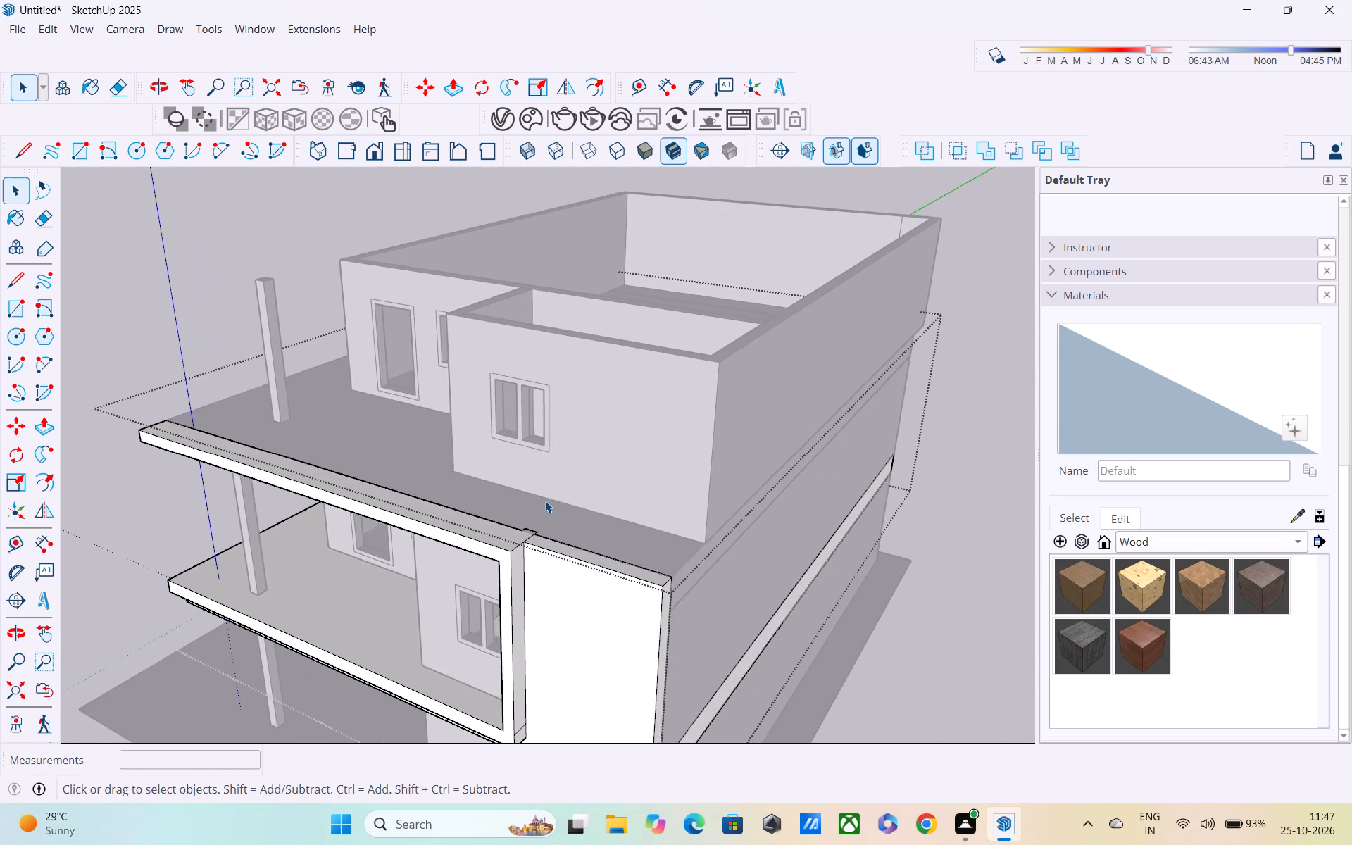
middle_click_drag(618, 547, 561, 581)
middle_click_drag(556, 568, 554, 532, "shift")
scroll(519, 559, "up", 4)
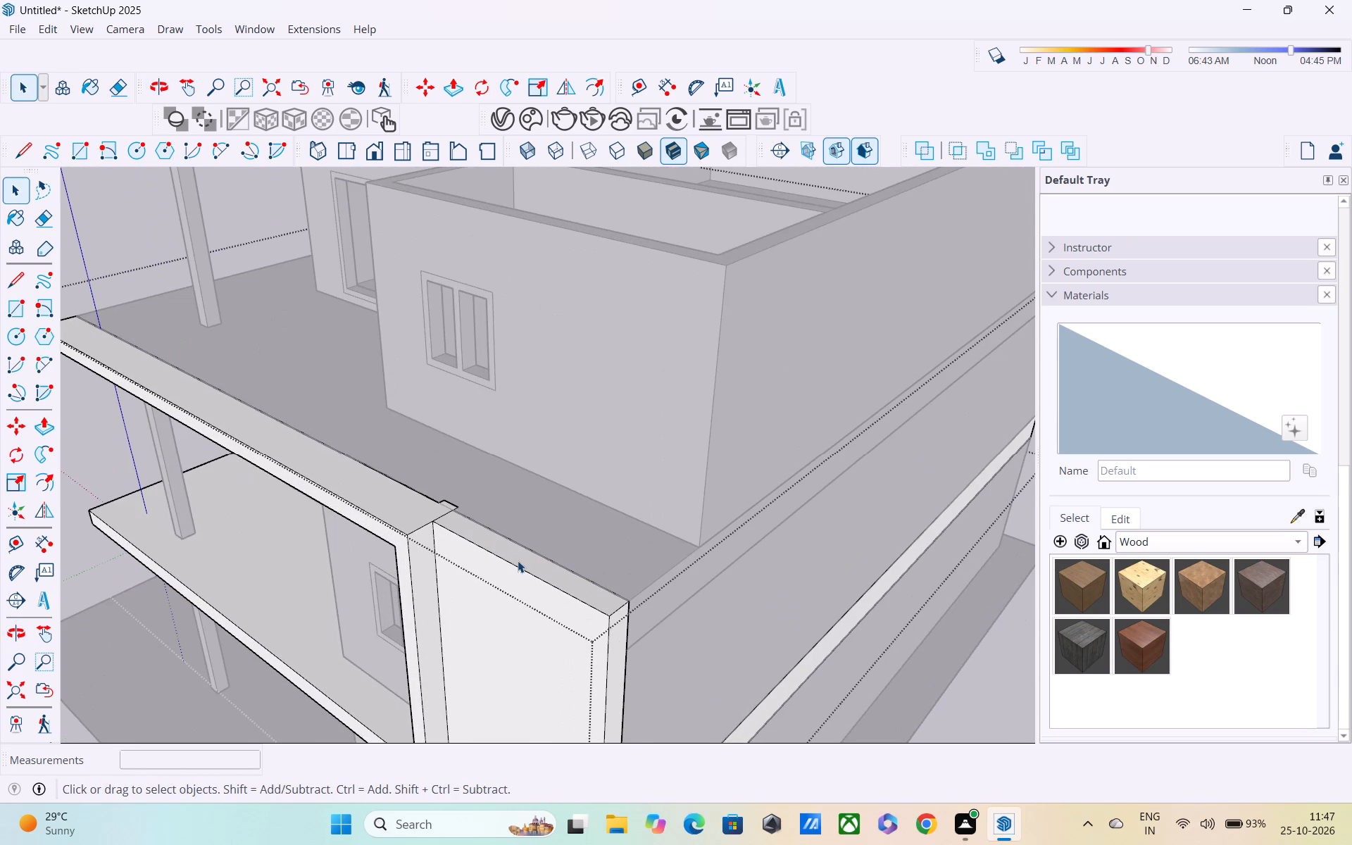
left_click(520, 560)
key("p")
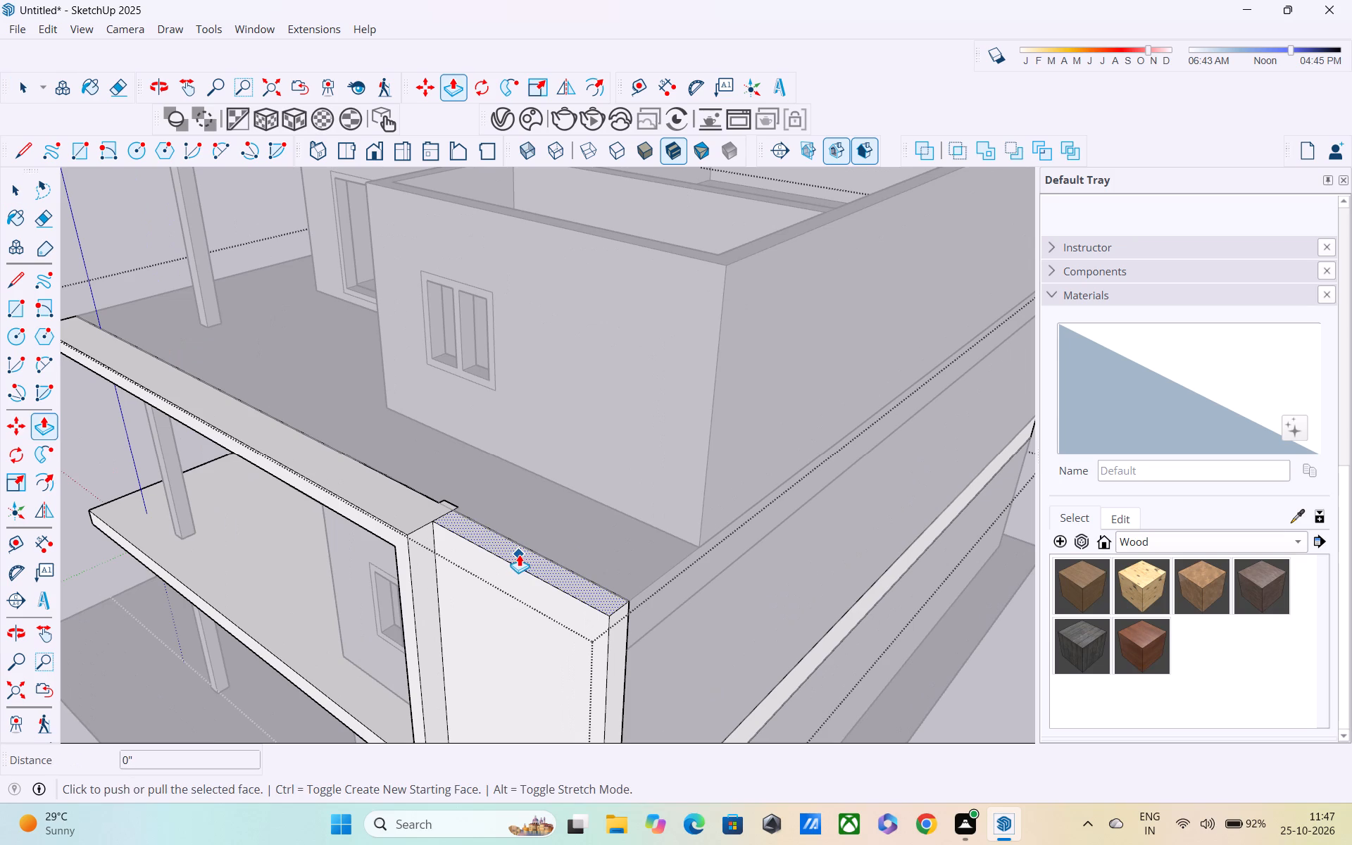
left_click(521, 551)
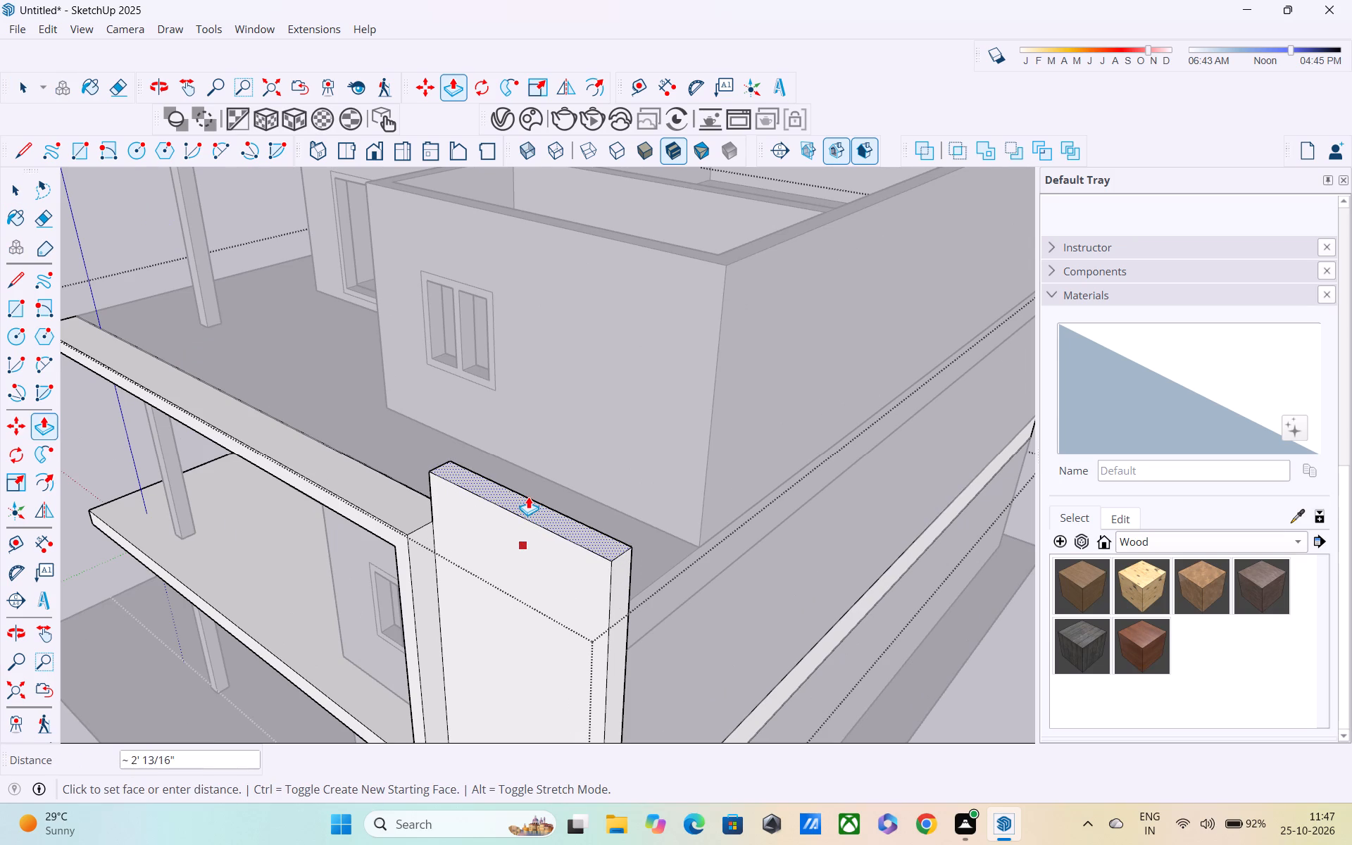
scroll(525, 496, "up", 1)
middle_click_drag(523, 495, 574, 345)
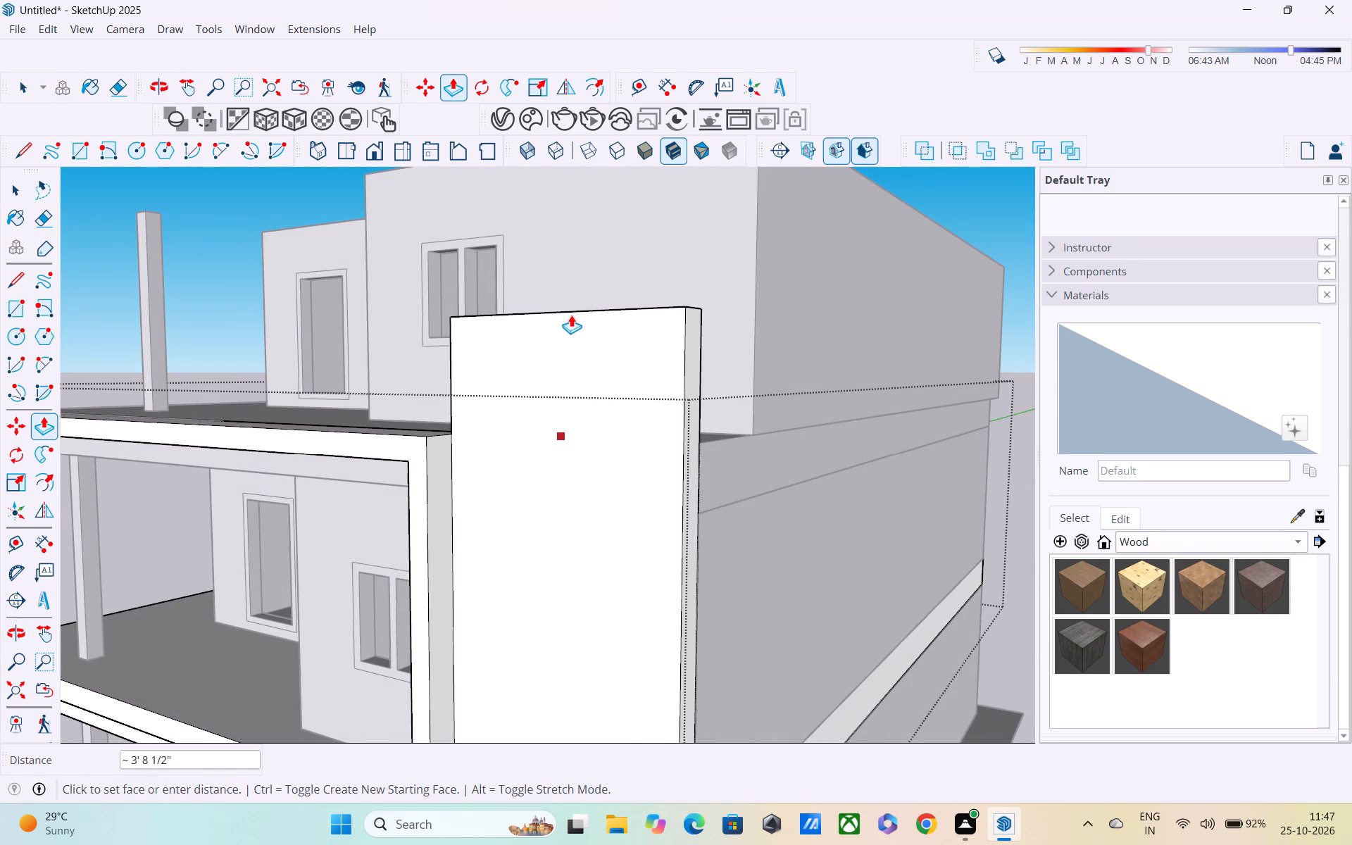
middle_click_drag(573, 318, 691, 434, "shift")
scroll(615, 355, "down", 1, "shift")
middle_click_drag(689, 432, 685, 426, "shift")
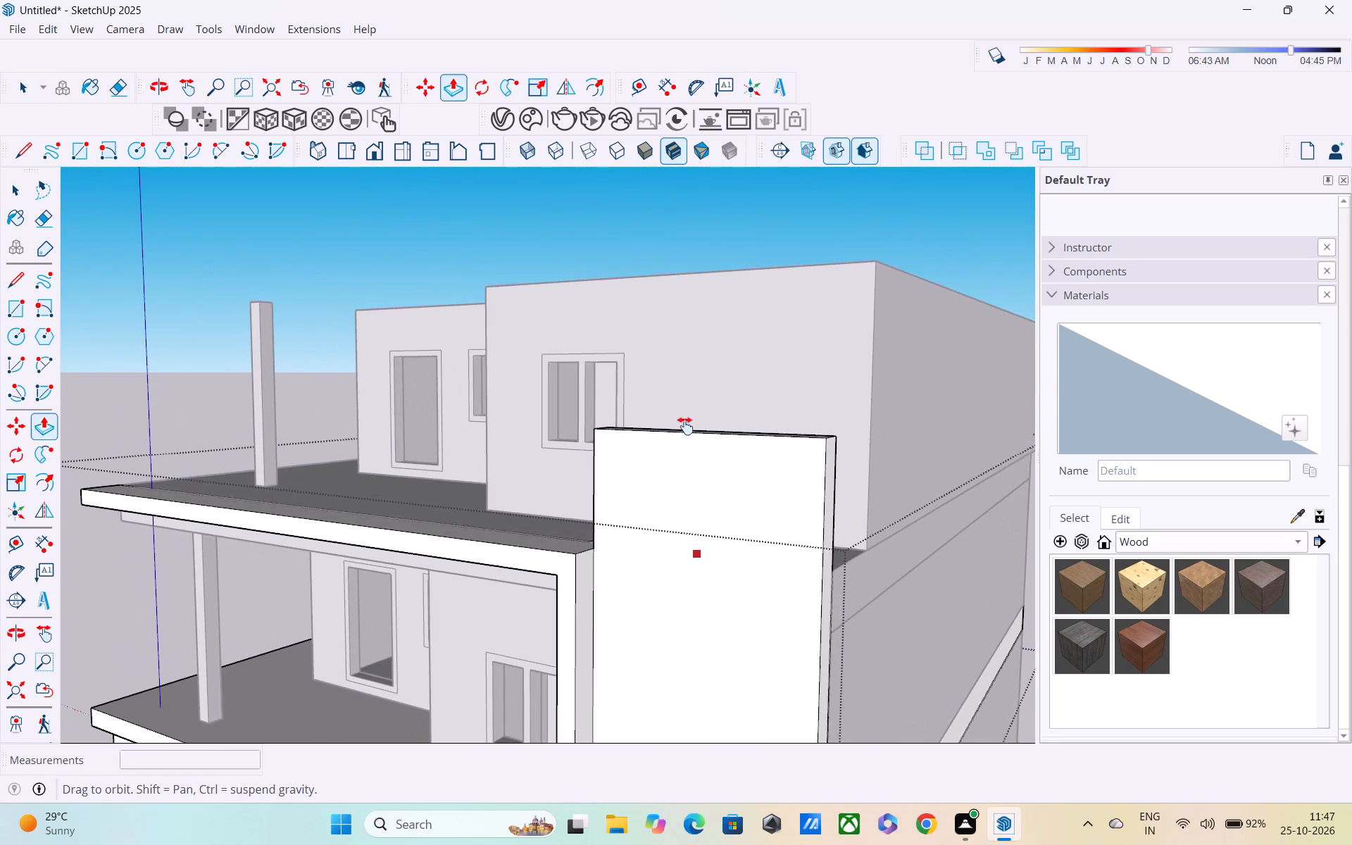
middle_click_drag(685, 426, 685, 360, "shift")
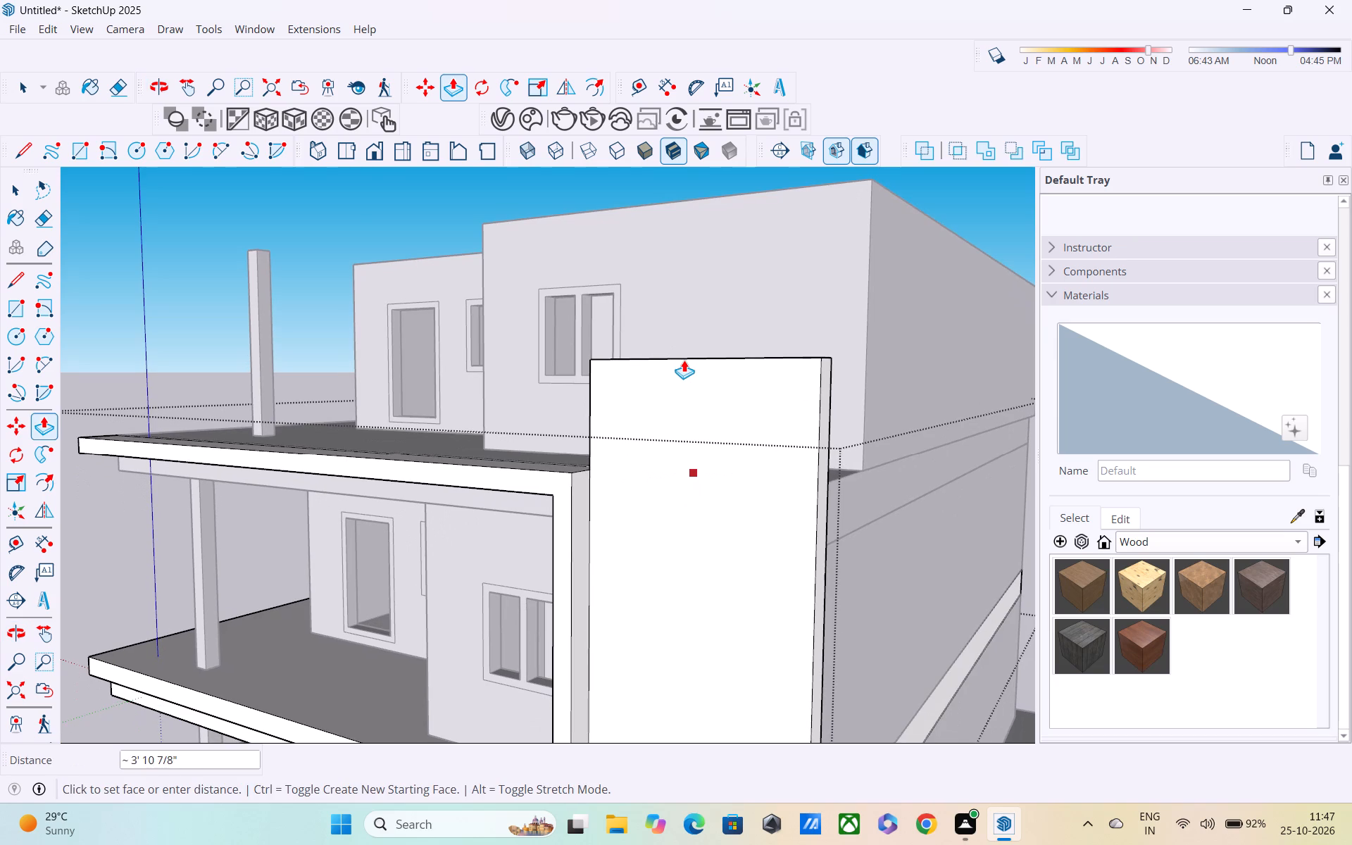
middle_click_drag(686, 362, 687, 307, "shift")
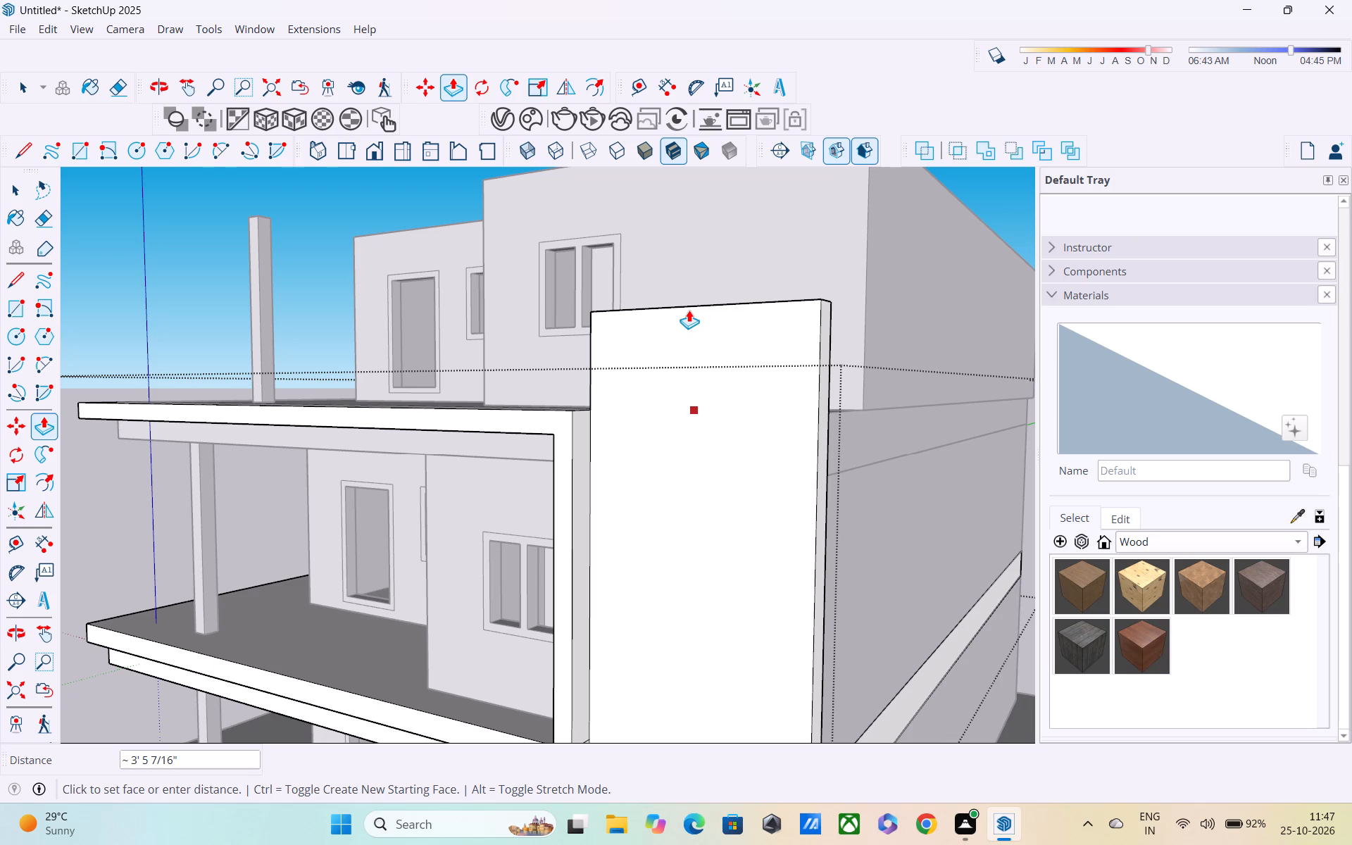
middle_click_drag(688, 316, 699, 263, "shift")
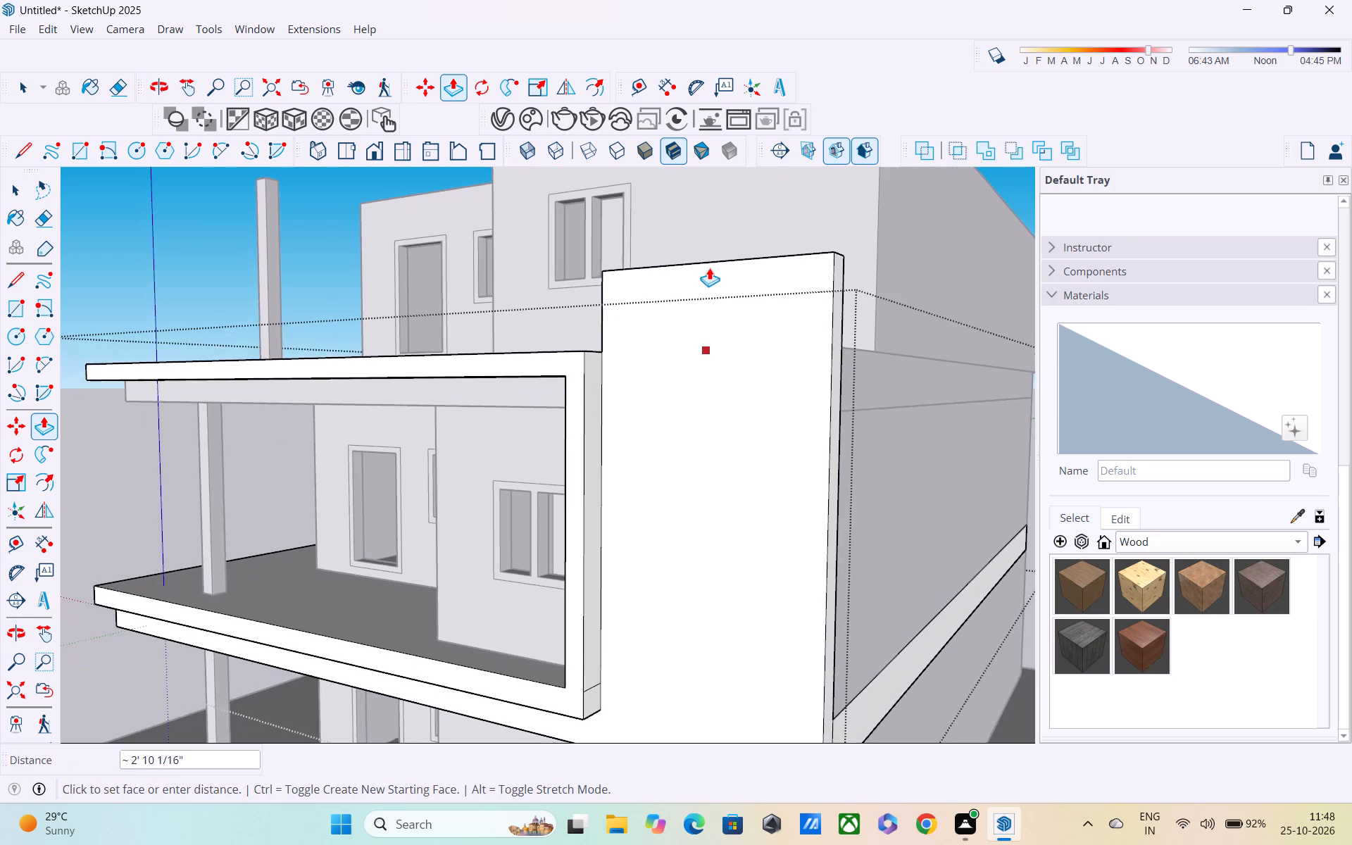
scroll(709, 268, "down", 3)
middle_click_drag(714, 310, 719, 553)
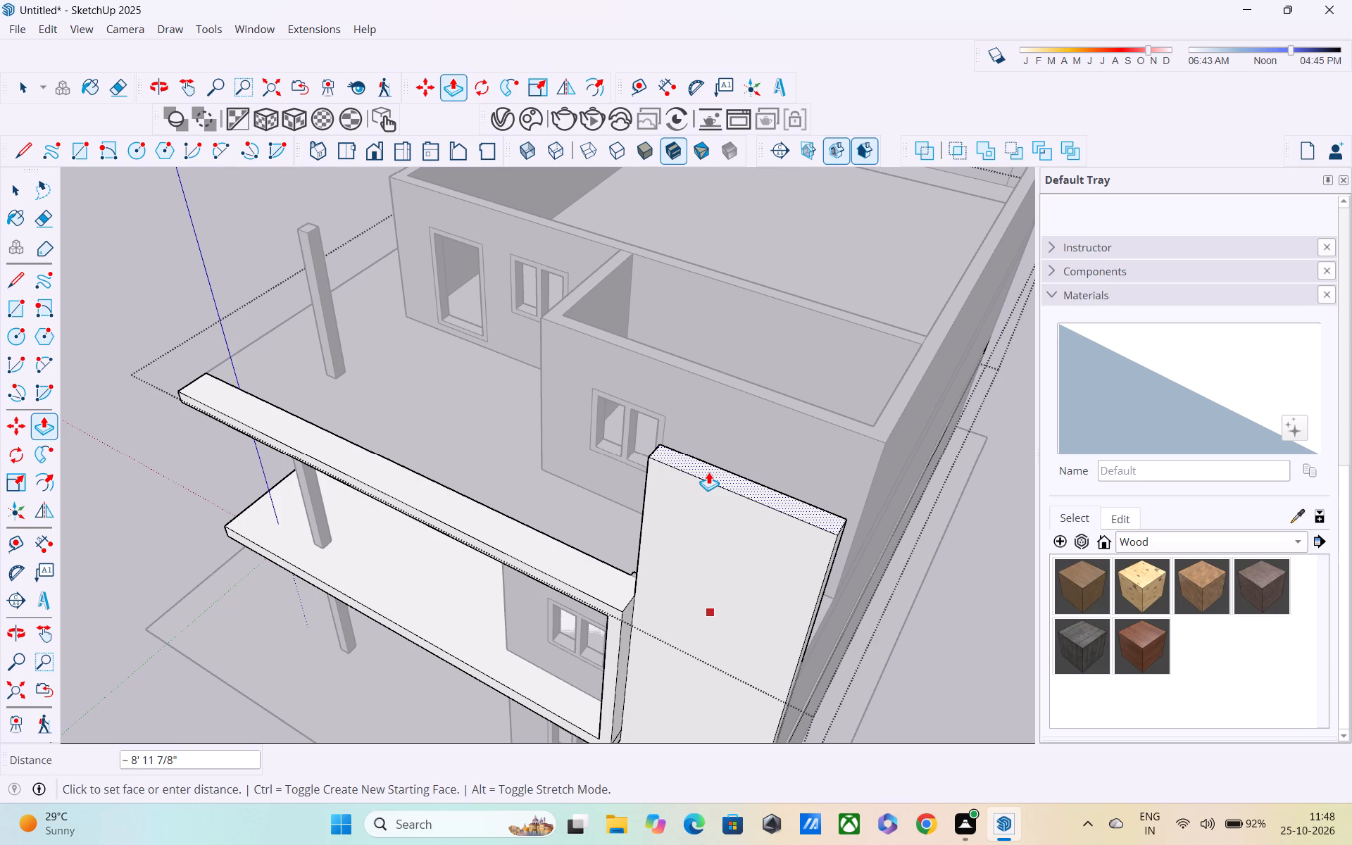
type("3'")
key("Return")
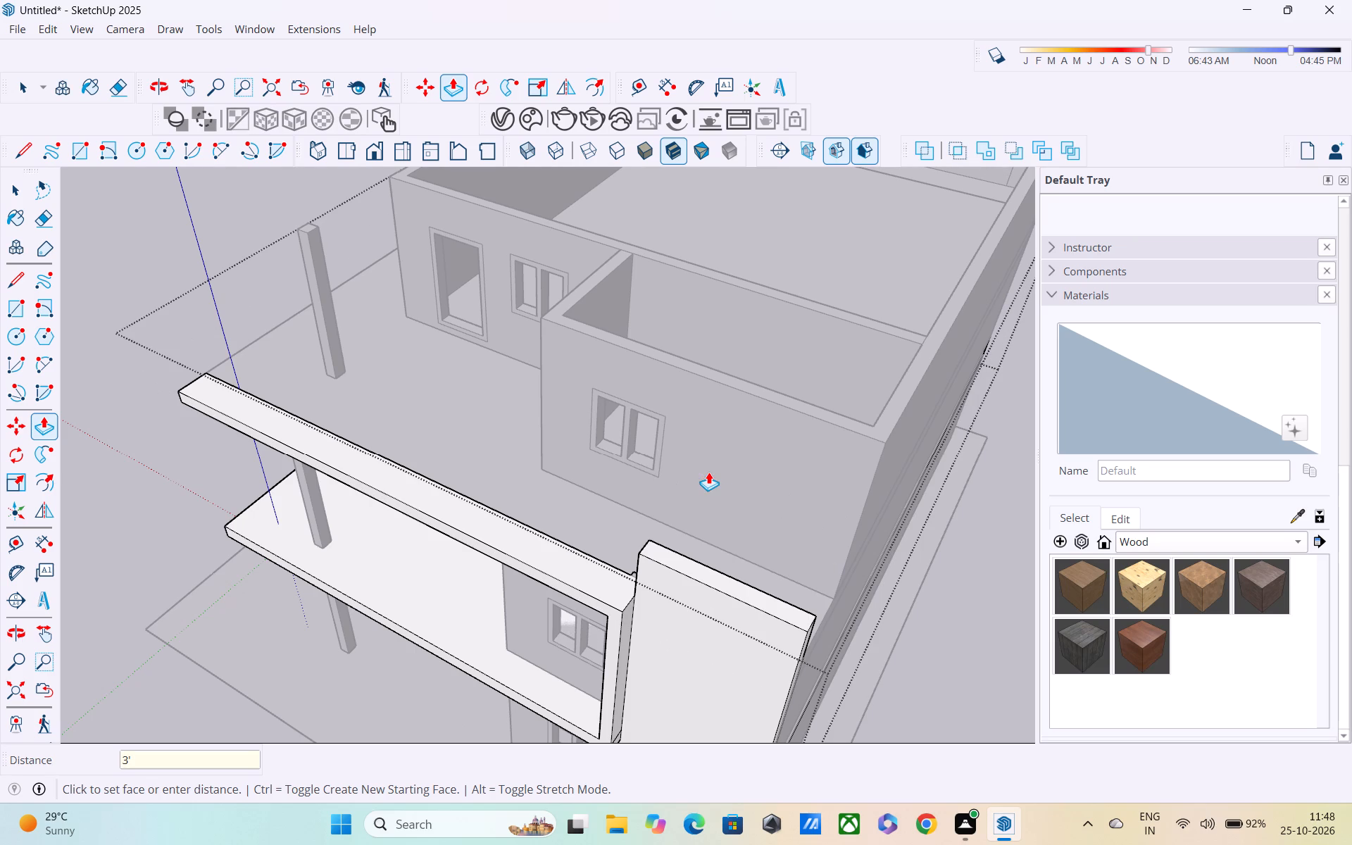
Raise the corner panel's top face by a further 1'.
scroll(708, 495, "down", 1)
middle_click_drag(627, 630, 694, 449)
scroll(749, 410, "up", 4)
middle_click_drag(675, 335, 686, 334)
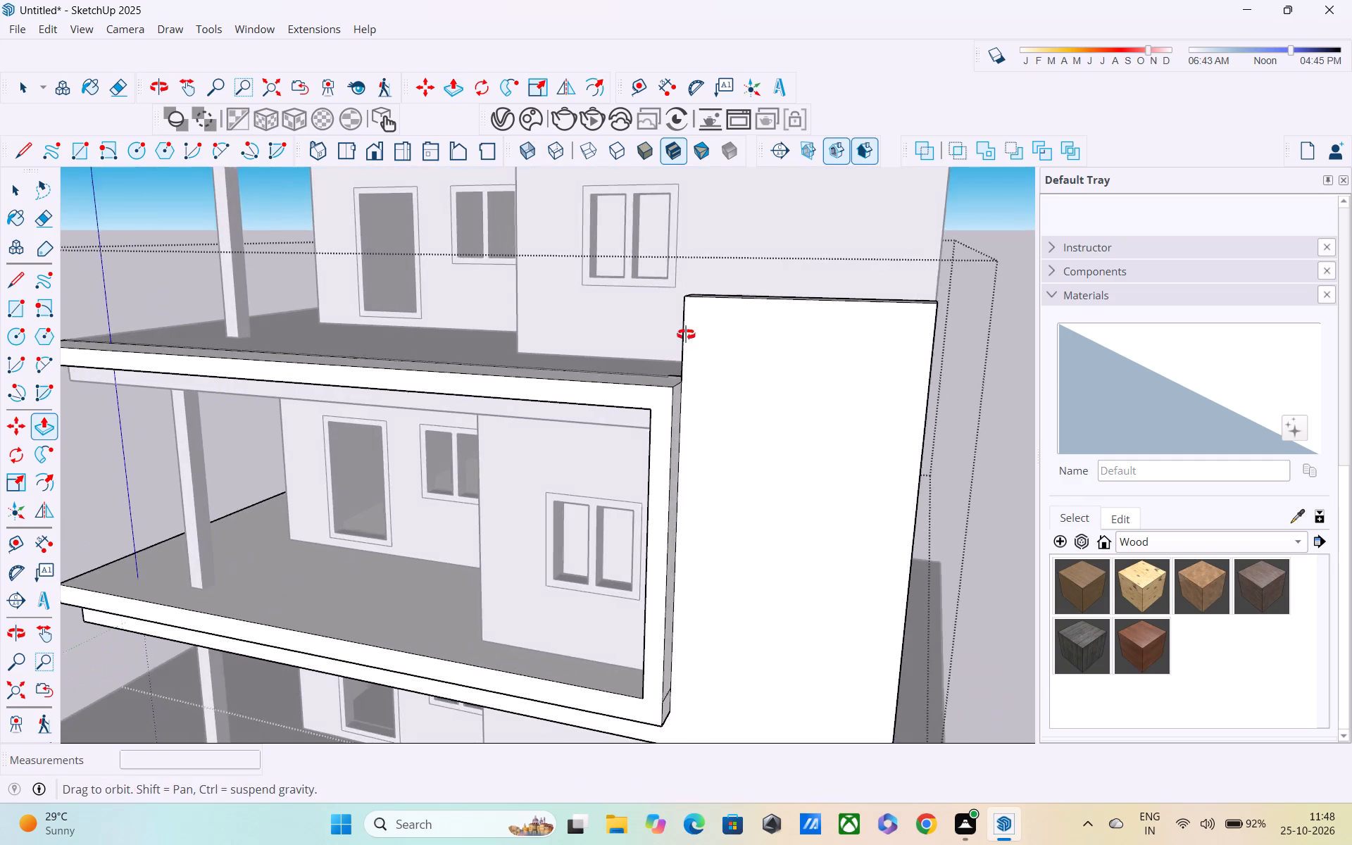
middle_click_drag(686, 334, 812, 328)
scroll(721, 316, "up", 8)
middle_click_drag(713, 309, 608, 374)
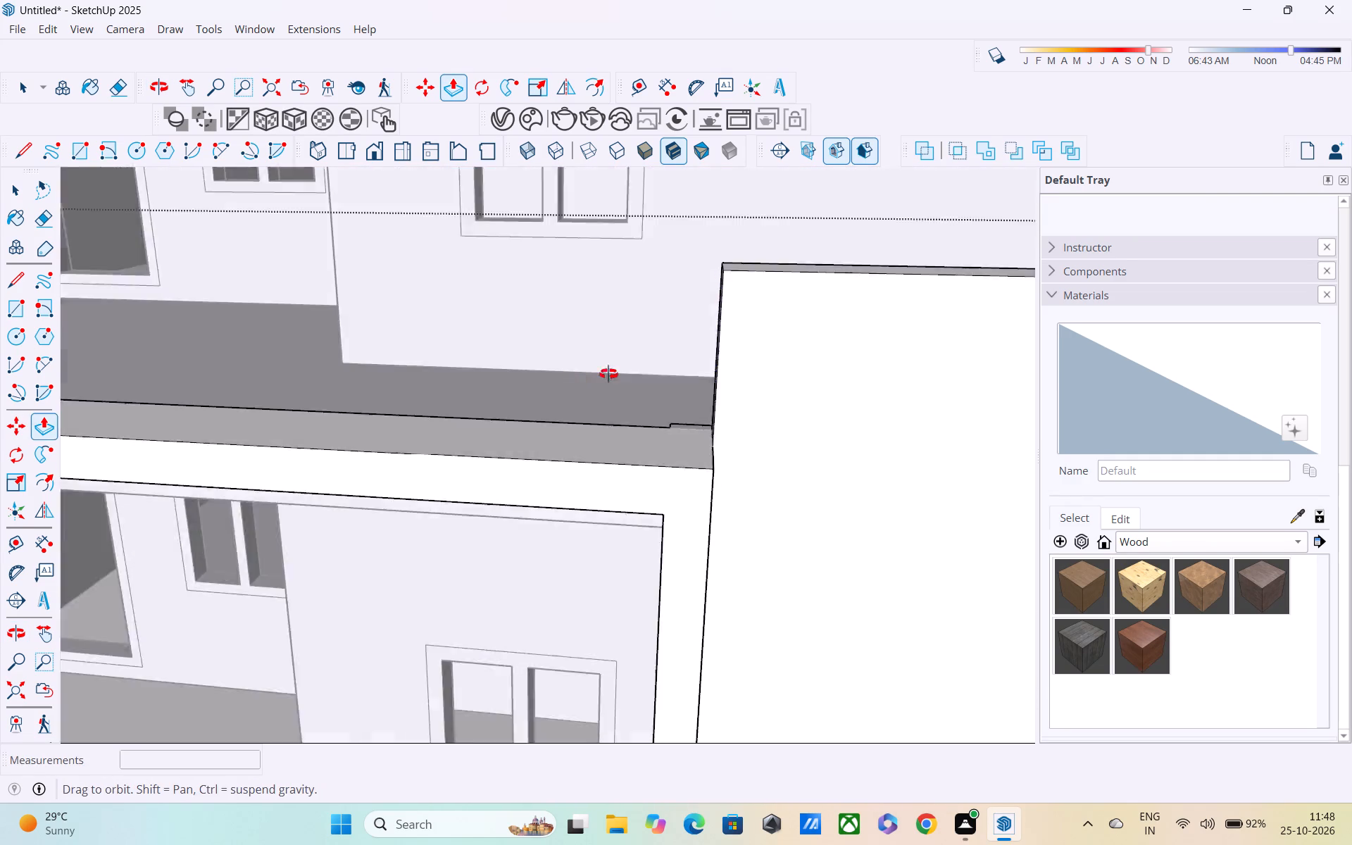
middle_click_drag(608, 374, 363, 418)
scroll(765, 430, "down", 3)
middle_click_drag(913, 408, 728, 406)
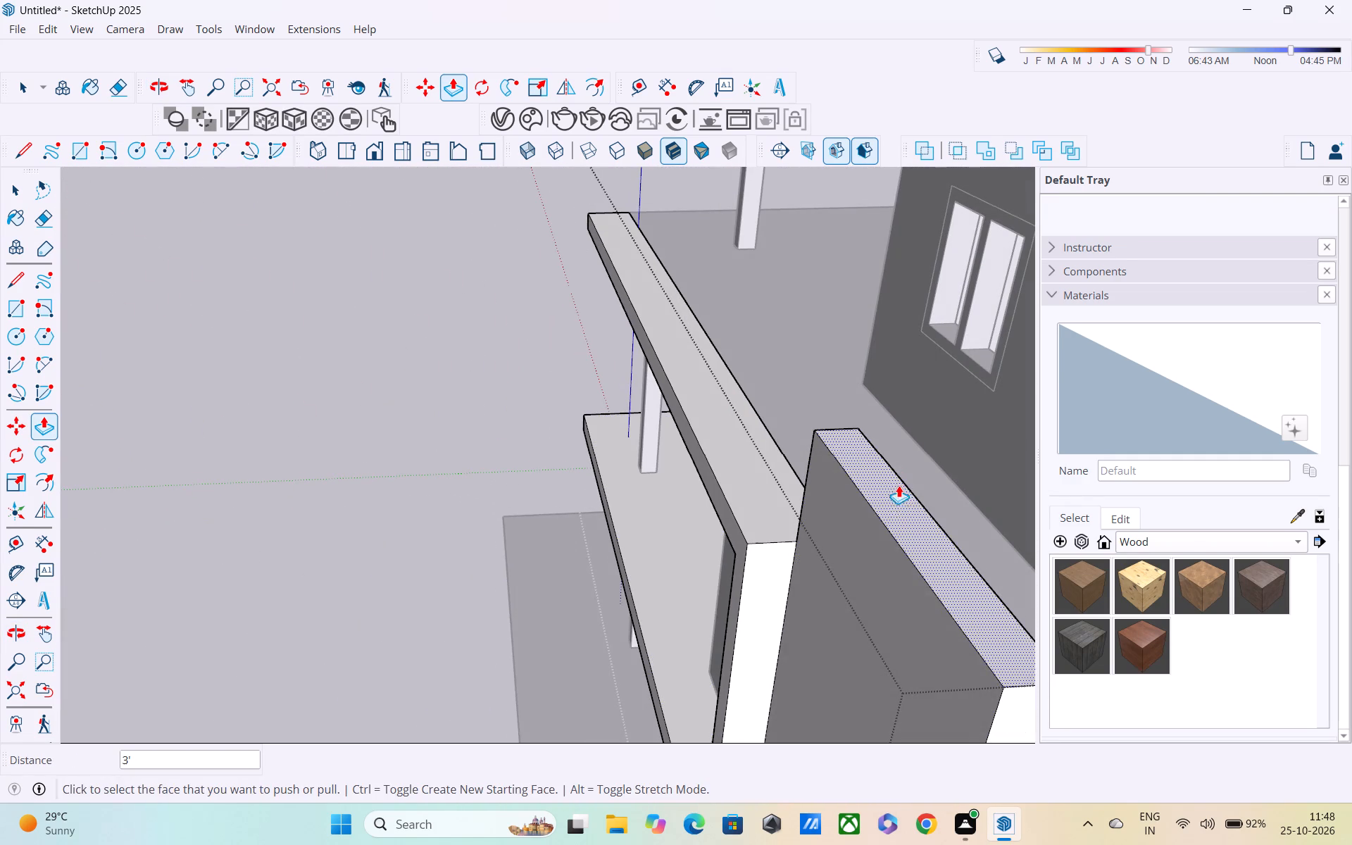
left_click(897, 494)
type("1'")
key("Return")
Push/Pull the raised panel's inner end face about 6' 4 5/8" along the top of the front frame.
scroll(901, 480, "down", 1)
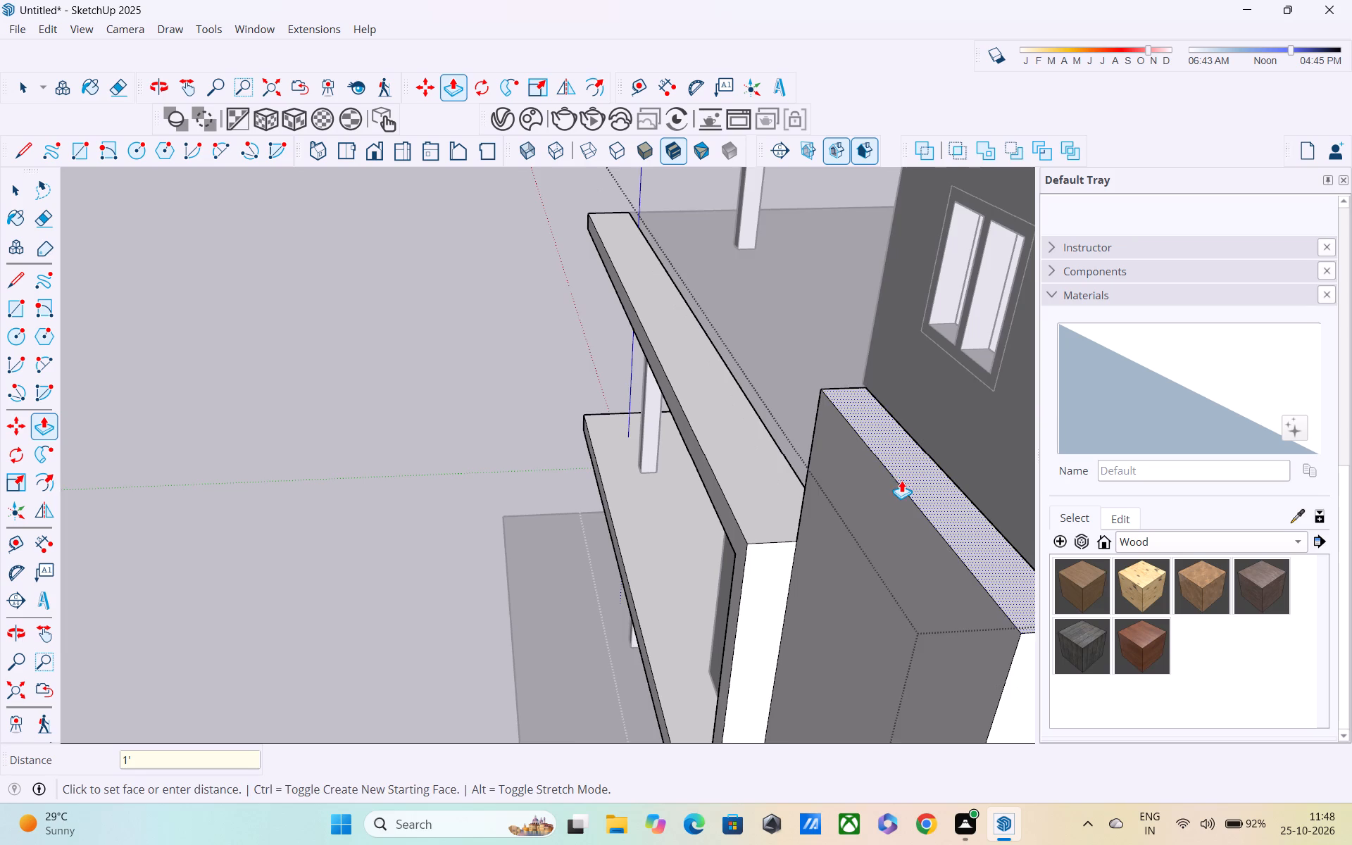
scroll(901, 480, "down", 3)
middle_click_drag(840, 495, 1254, 536)
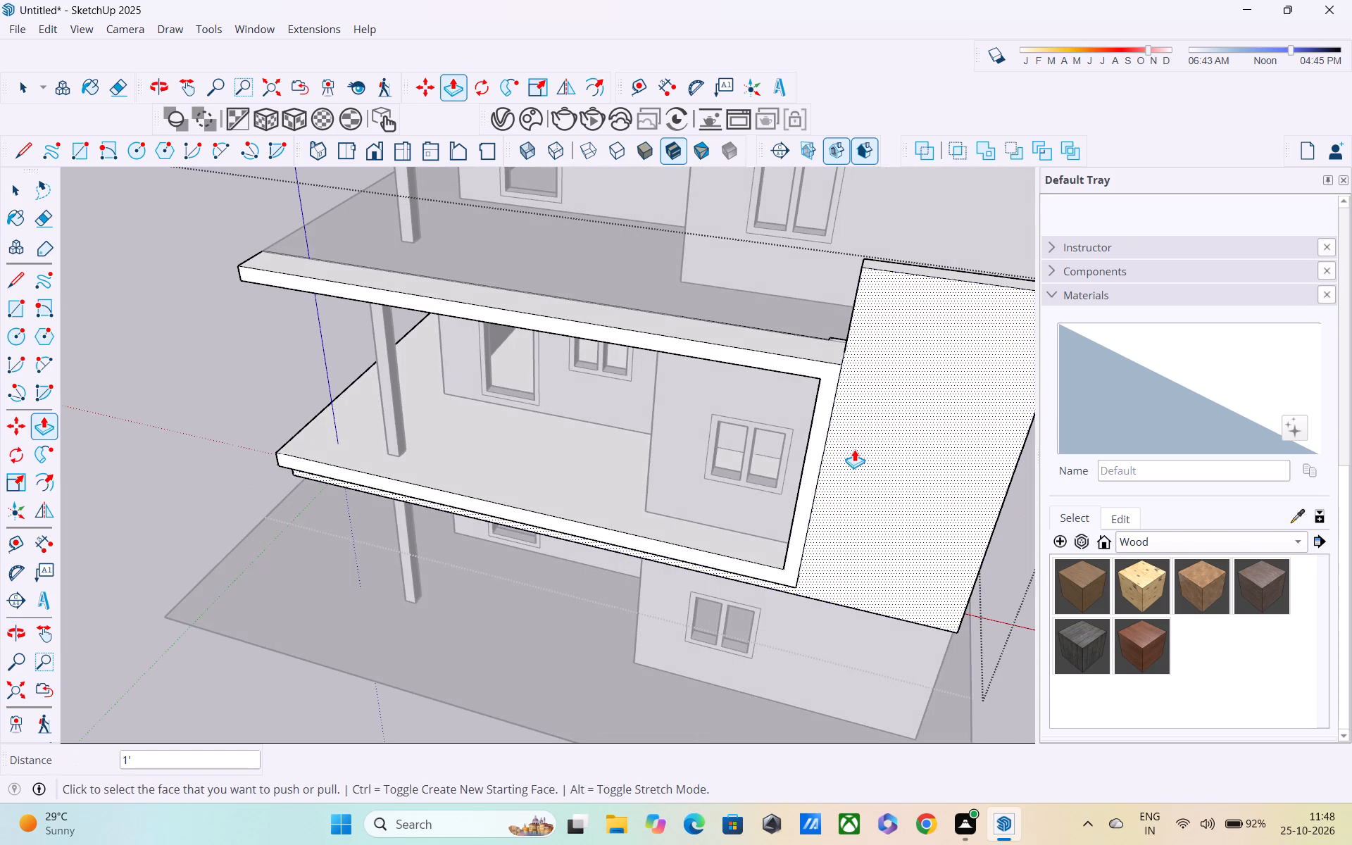
middle_click_drag(853, 450, 861, 674, "shift")
scroll(811, 551, "up", 2)
middle_click_drag(808, 550, 711, 668, "shift")
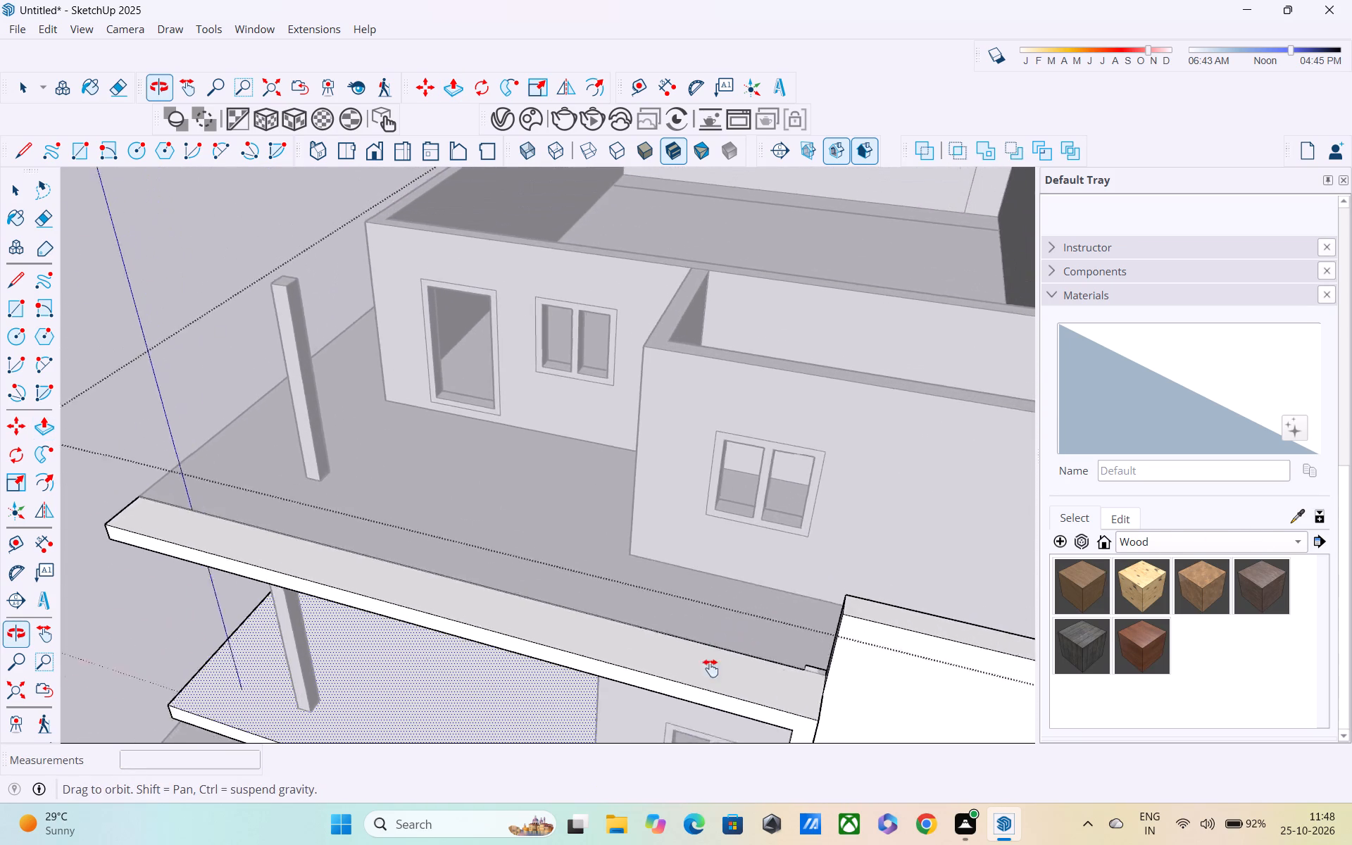
middle_click_drag(711, 668, 704, 670, "shift")
scroll(757, 663, "up", 3)
middle_click_drag(763, 660, 962, 635)
middle_click_drag(915, 622, 687, 666)
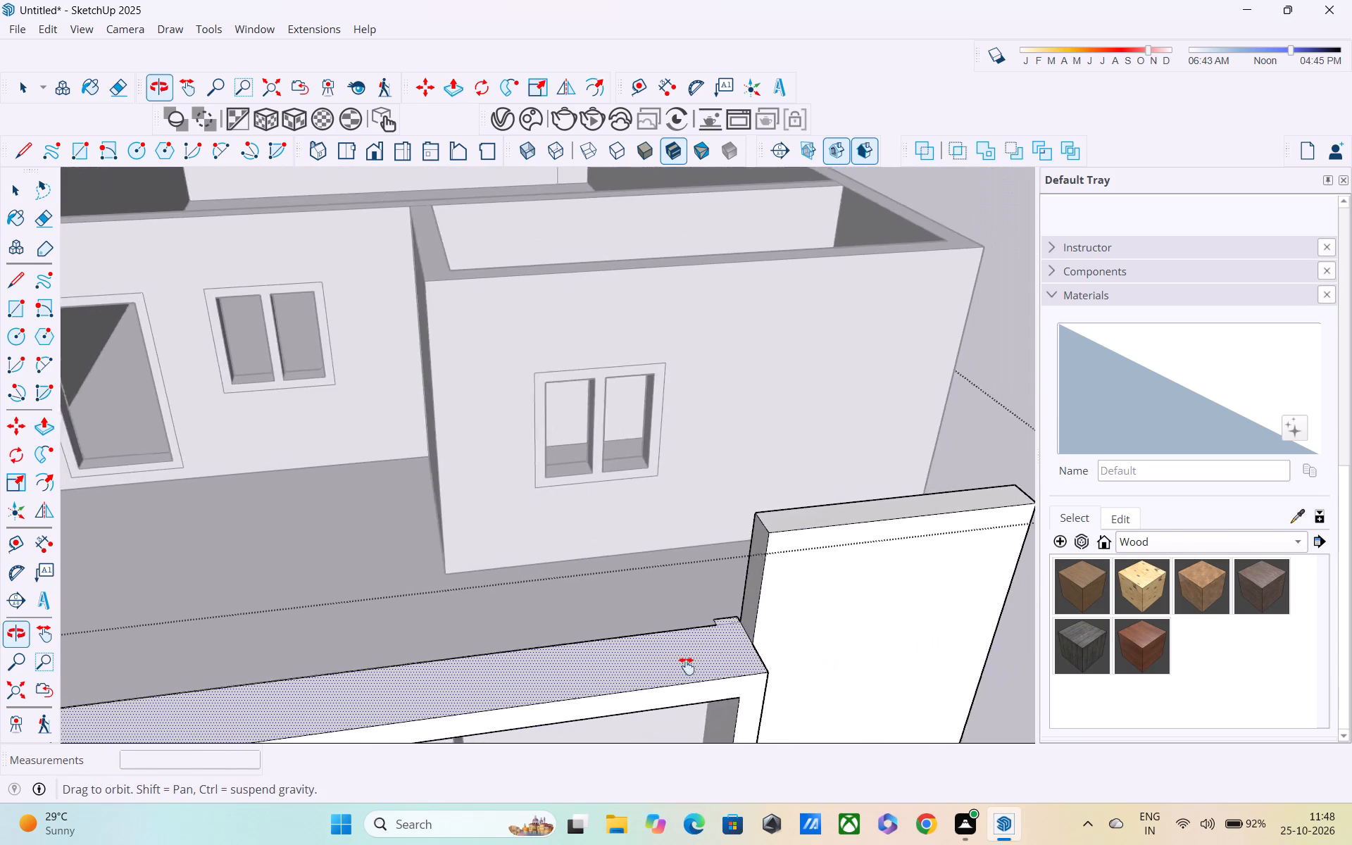
middle_click_drag(687, 666, 658, 670)
middle_click_drag(630, 653, 844, 640)
scroll(707, 567, "up", 3)
left_click(719, 542)
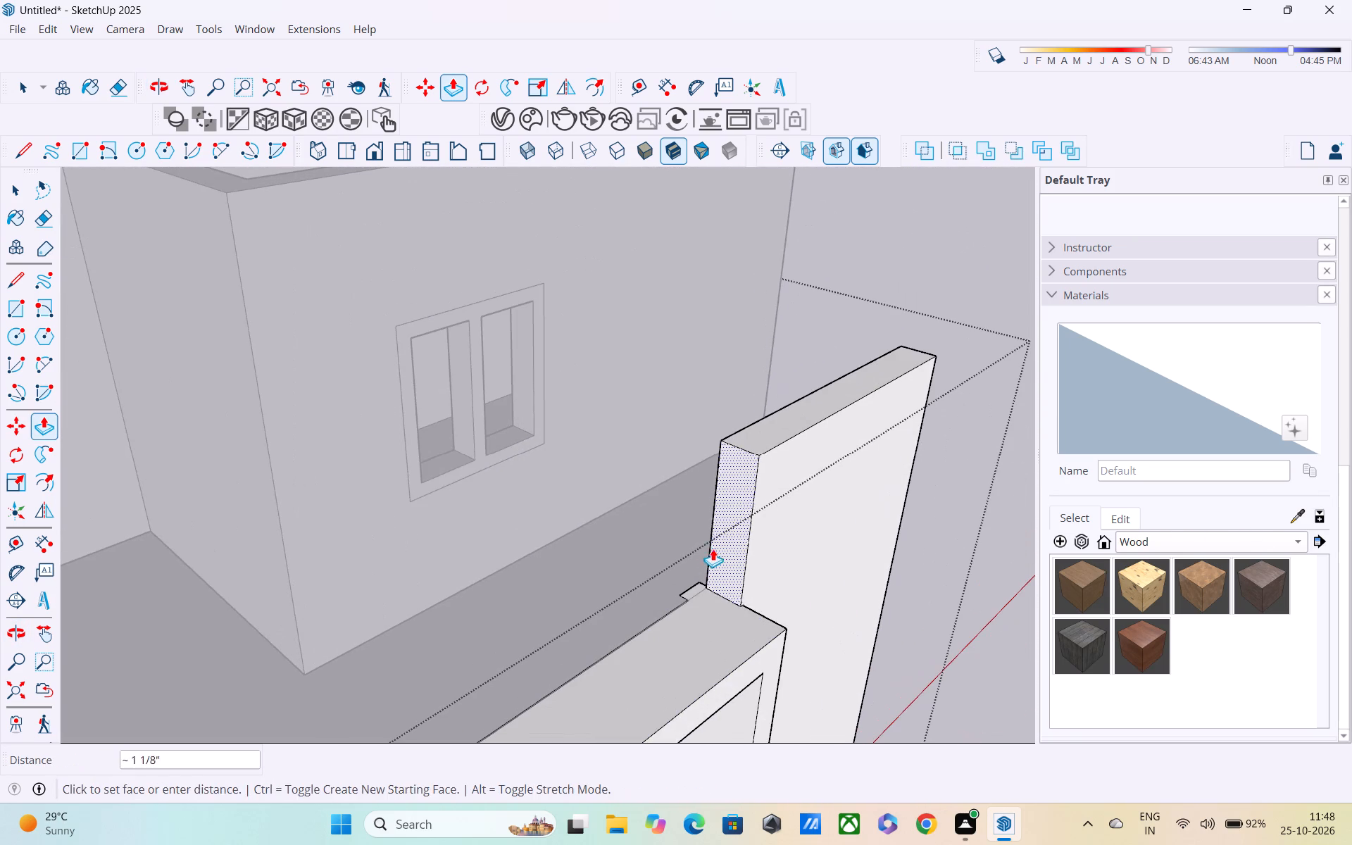
middle_click_drag(596, 646, 409, 587)
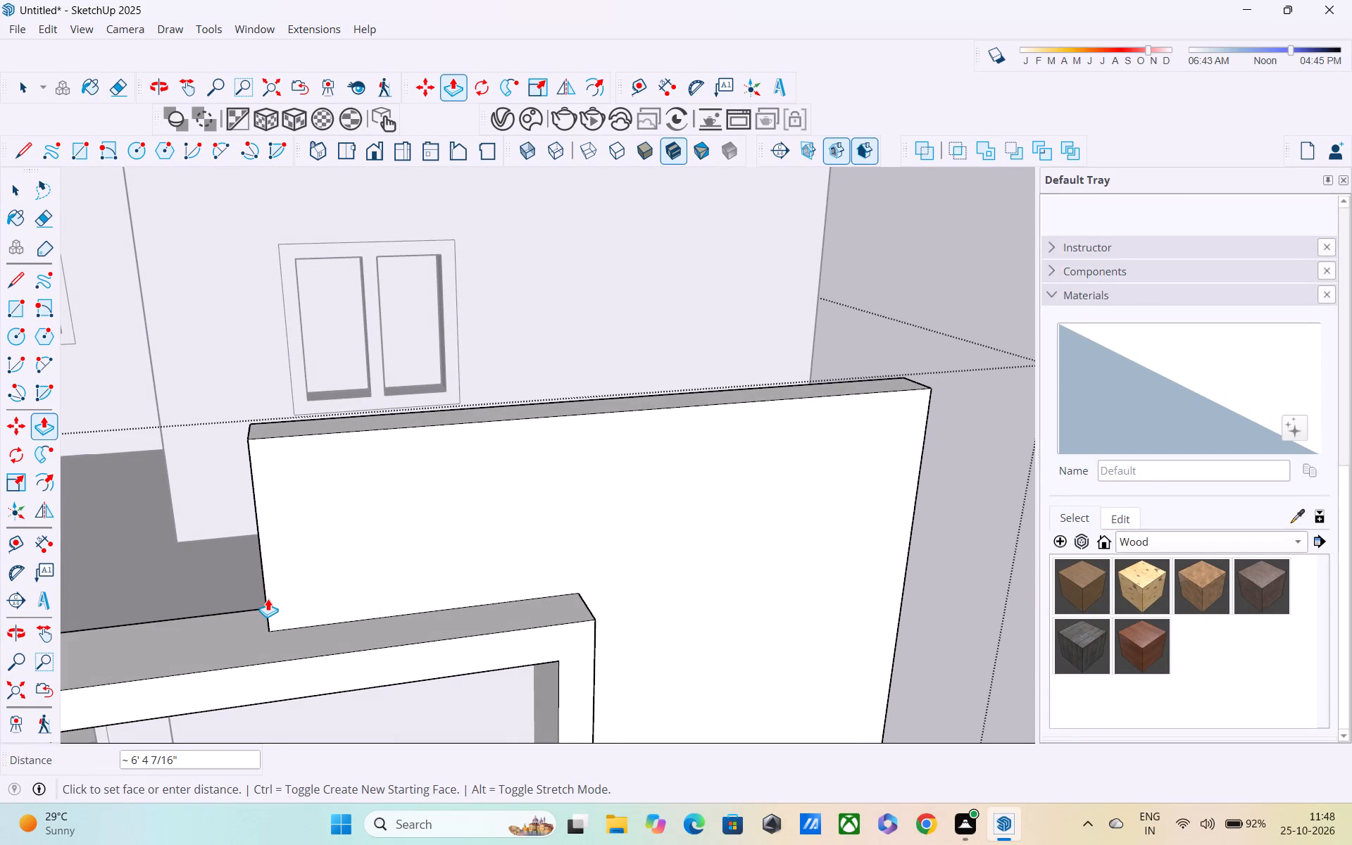
left_click(267, 599)
Extend the raised panel's end face about 8 3/8" further along the frame's top.
middle_click_drag(249, 618, 579, 575)
scroll(579, 575, "down", 5)
middle_click_drag(576, 577, 544, 557)
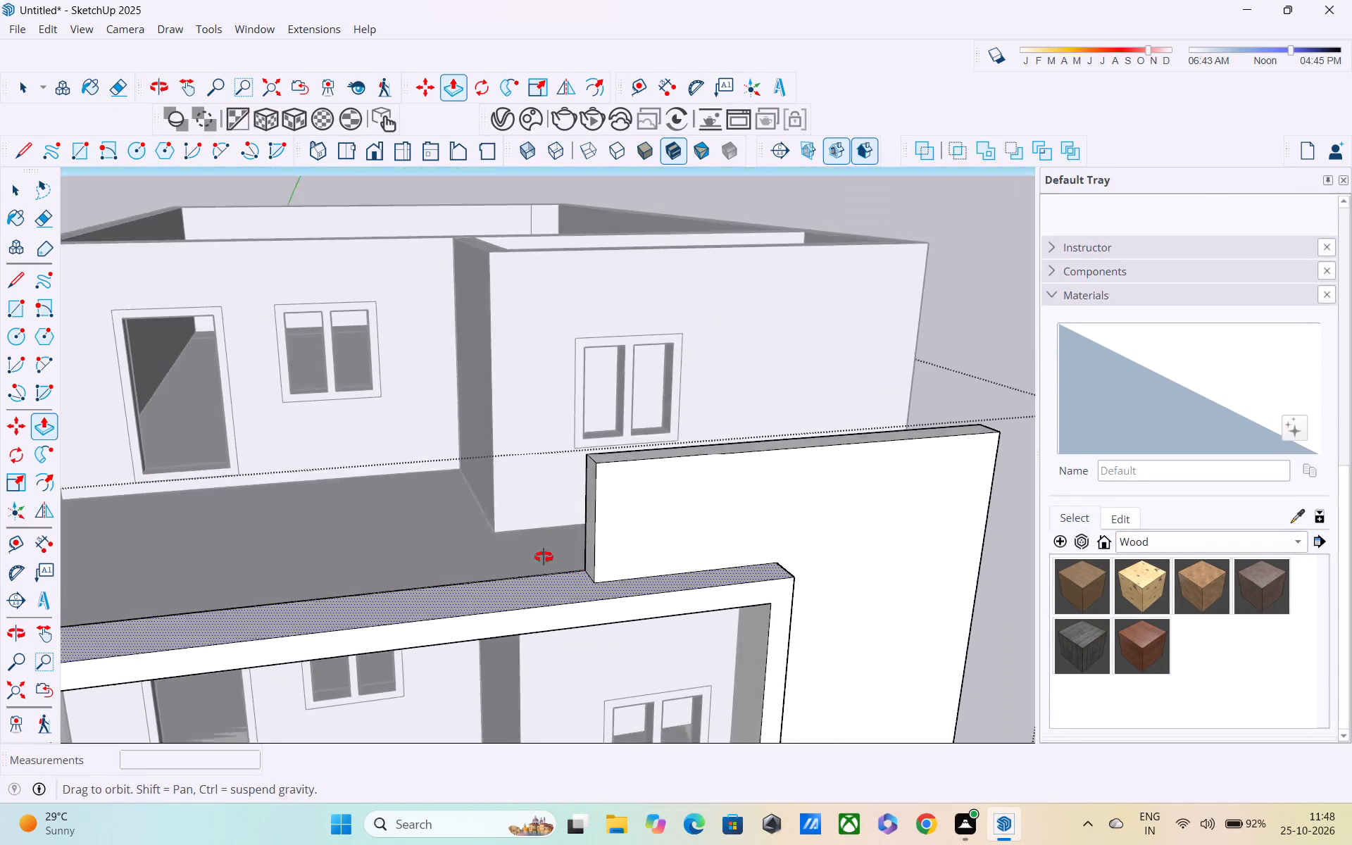
middle_click_drag(544, 557, 458, 532)
middle_click_drag(537, 540, 680, 640)
scroll(722, 624, "up", 3)
middle_click_drag(664, 620, 858, 623)
scroll(802, 611, "up", 3)
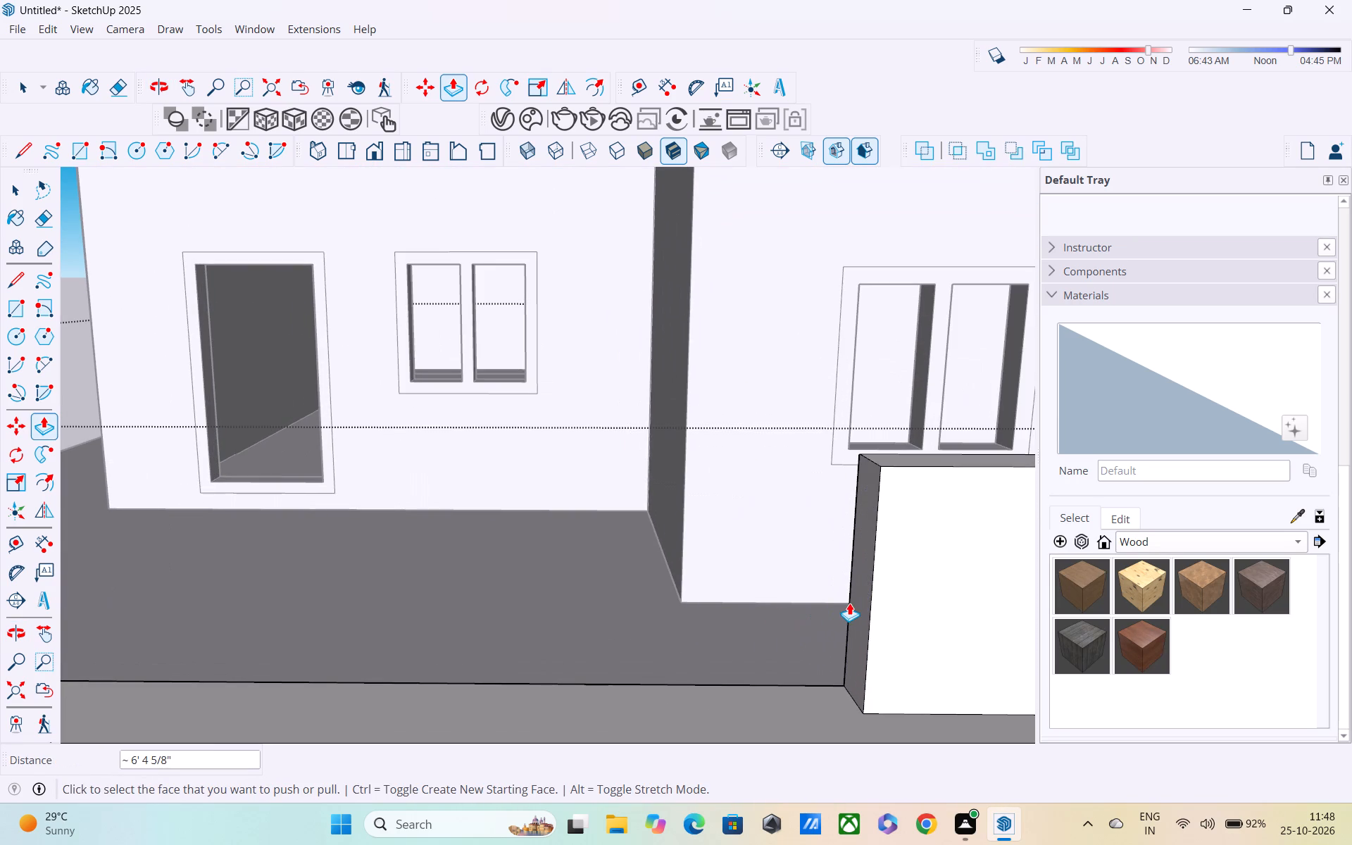
left_click(856, 613)
left_click(814, 630)
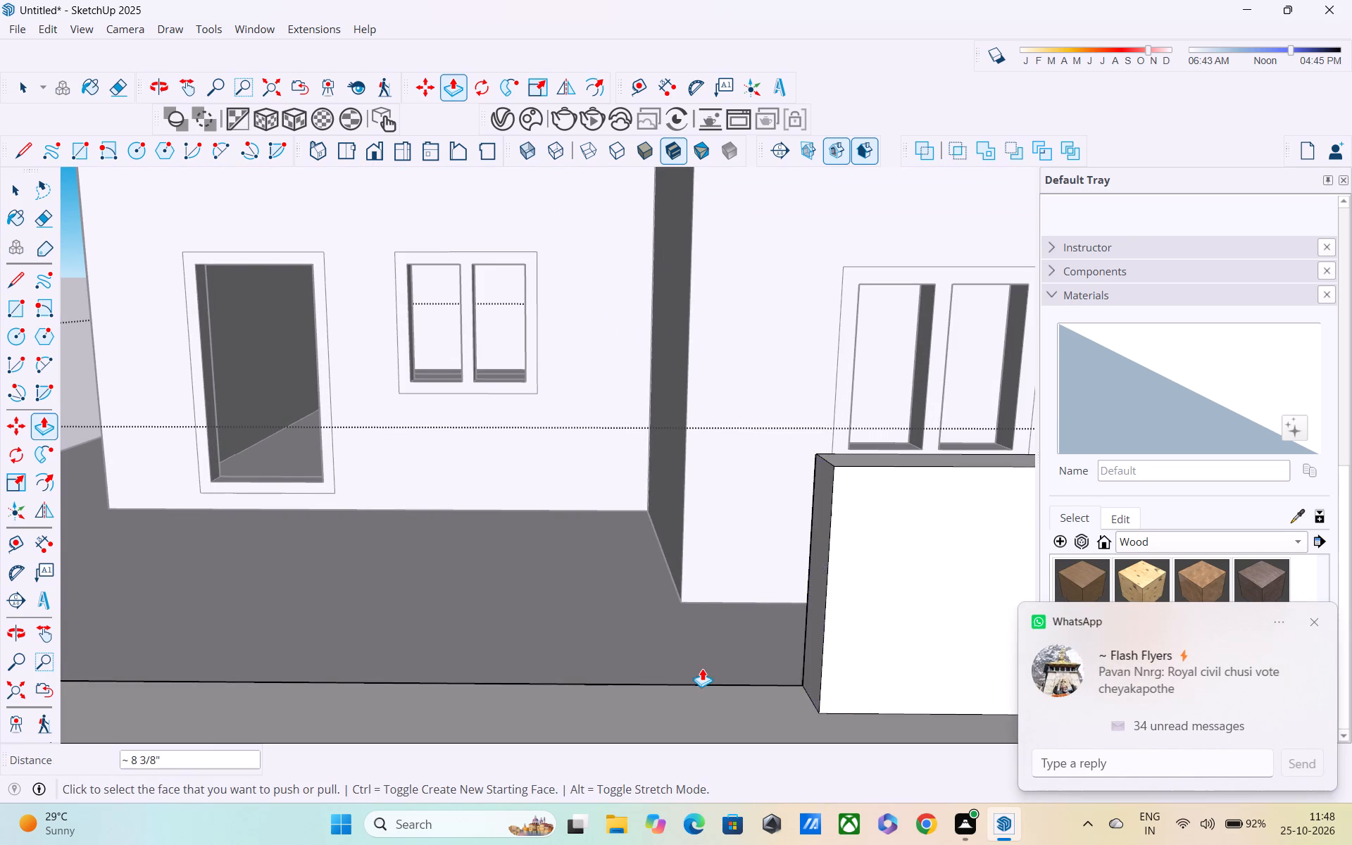
Close the frame group and examine the extended corner panel in relation to the whole house.
scroll(689, 668, "down", 5)
middle_click_drag(702, 650, 603, 573)
scroll(602, 572, "down", 5)
middle_click_drag(665, 572, 619, 567, "shift")
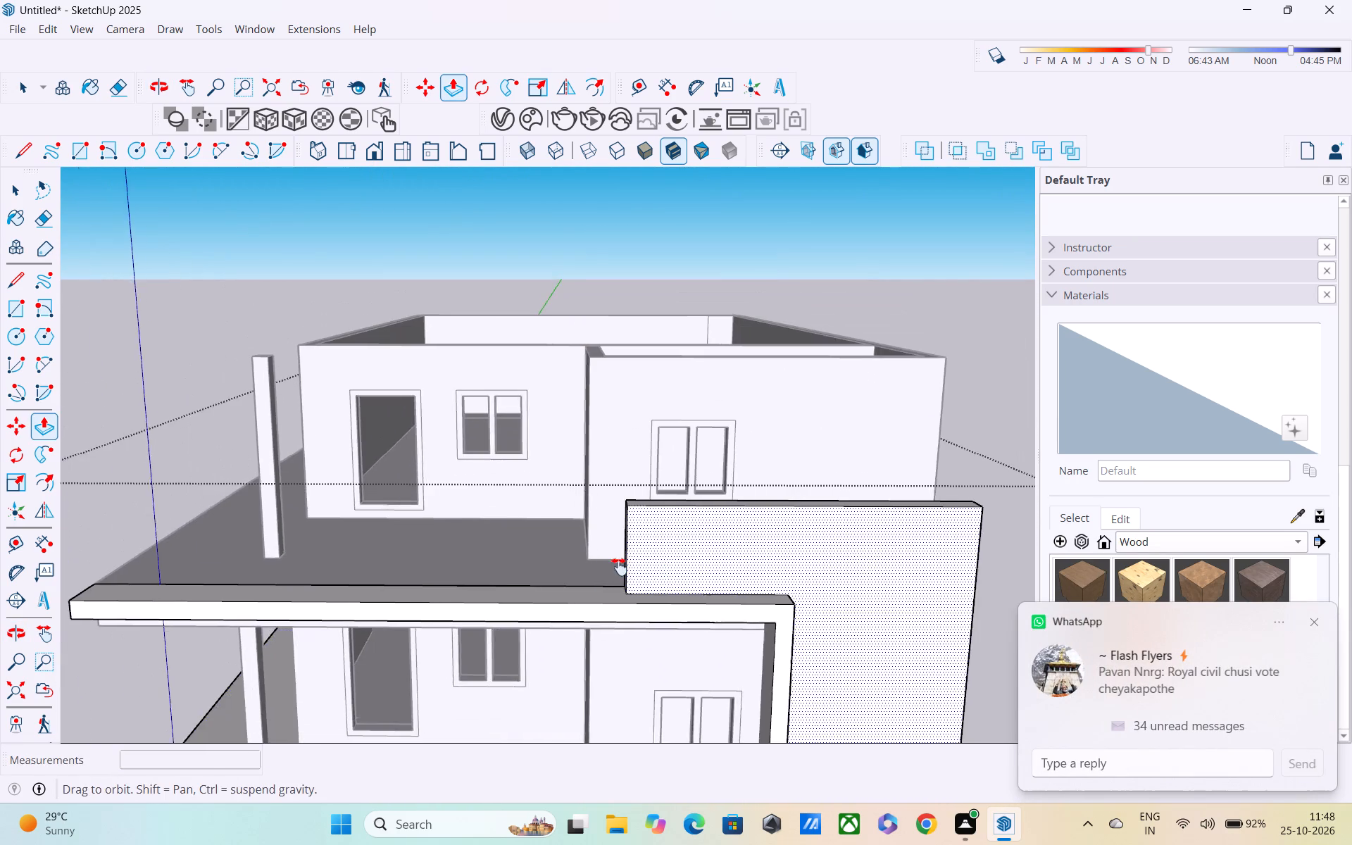
middle_click_drag(619, 567, 475, 545, "shift")
scroll(477, 544, "down", 6)
middle_click_drag(580, 551, 639, 529, "shift")
scroll(639, 529, "down", 5)
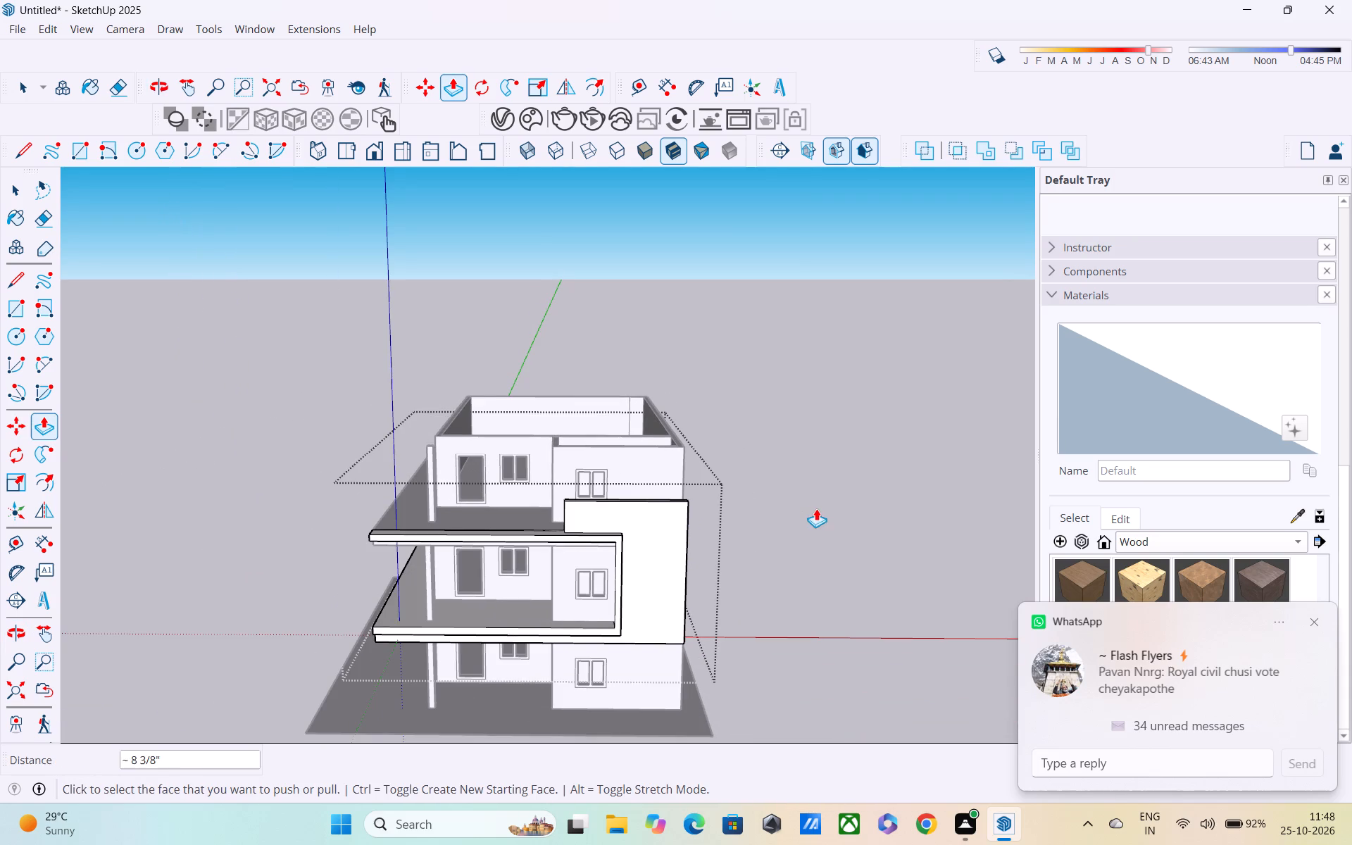
key("space")
left_click(794, 500)
middle_click_drag(710, 531, 653, 490)
scroll(651, 511, "up", 3)
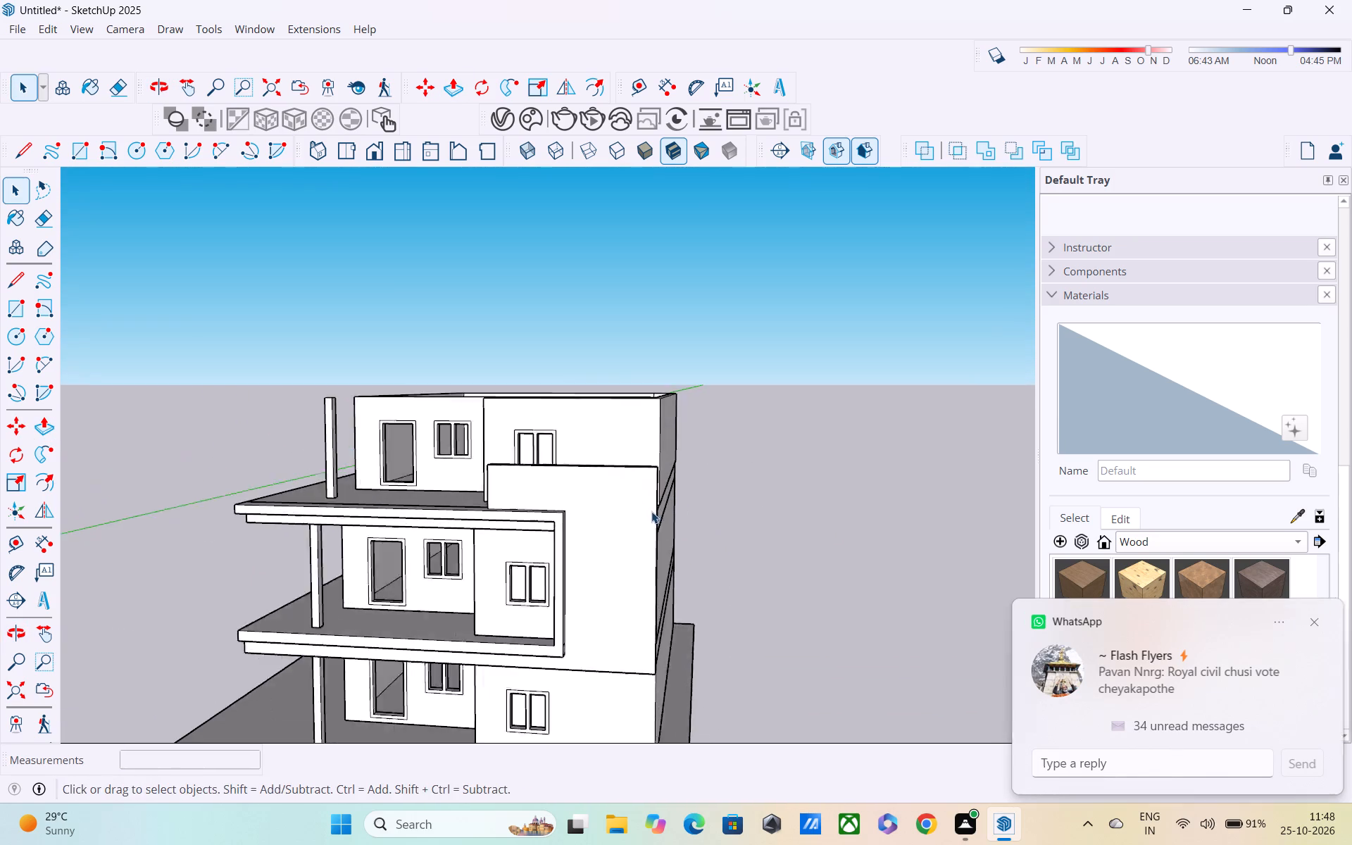
Open the front frame group and start a Tape Measure guide from the raised corner panel's rear vertical edge, beside the upper terrace.
scroll(651, 511, "up", 3)
middle_click_drag(659, 530, 486, 524)
scroll(553, 514, "up", 8)
middle_click_drag(475, 499, 394, 569)
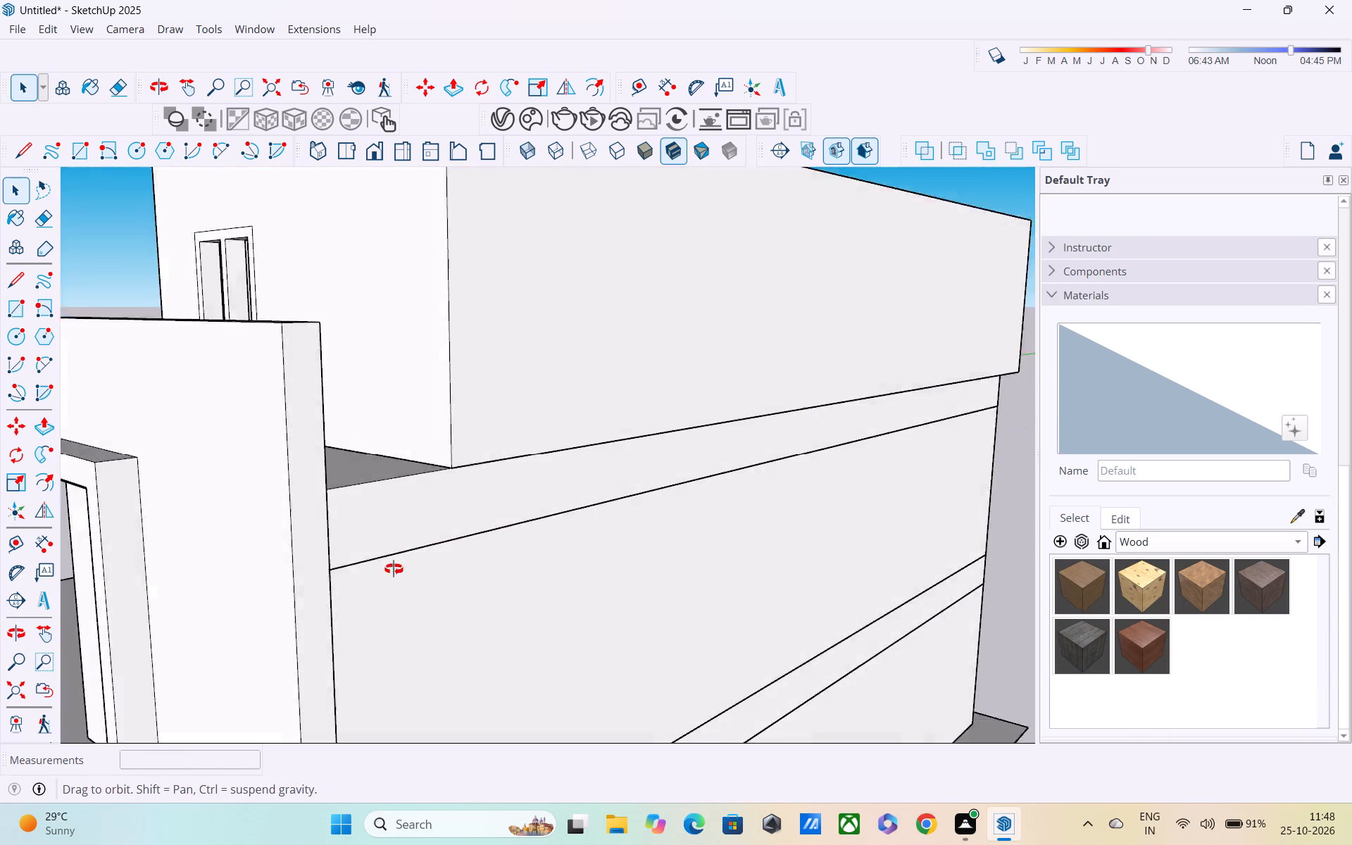
middle_click_drag(394, 569, 328, 594)
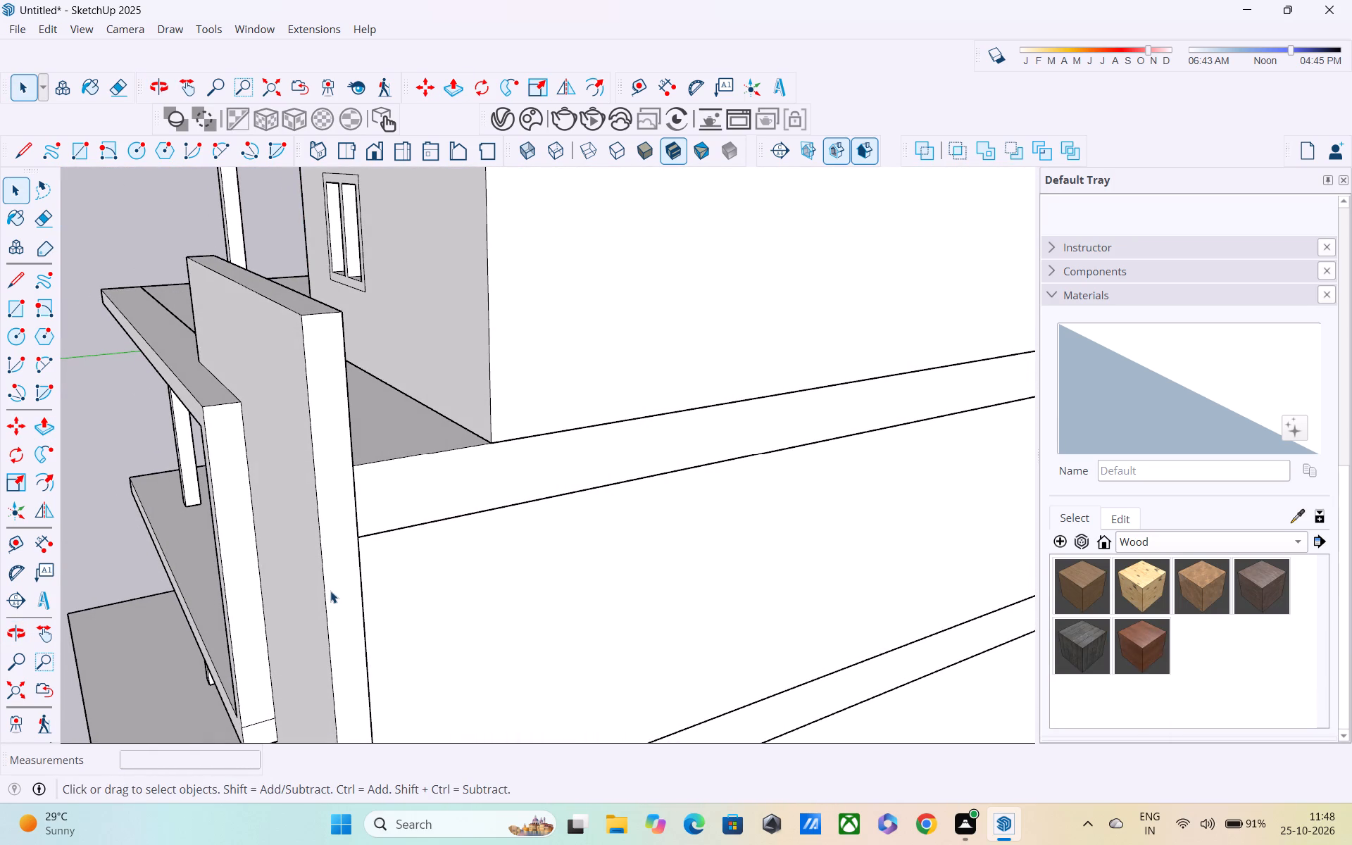
middle_click_drag(503, 575, 609, 694, "shift")
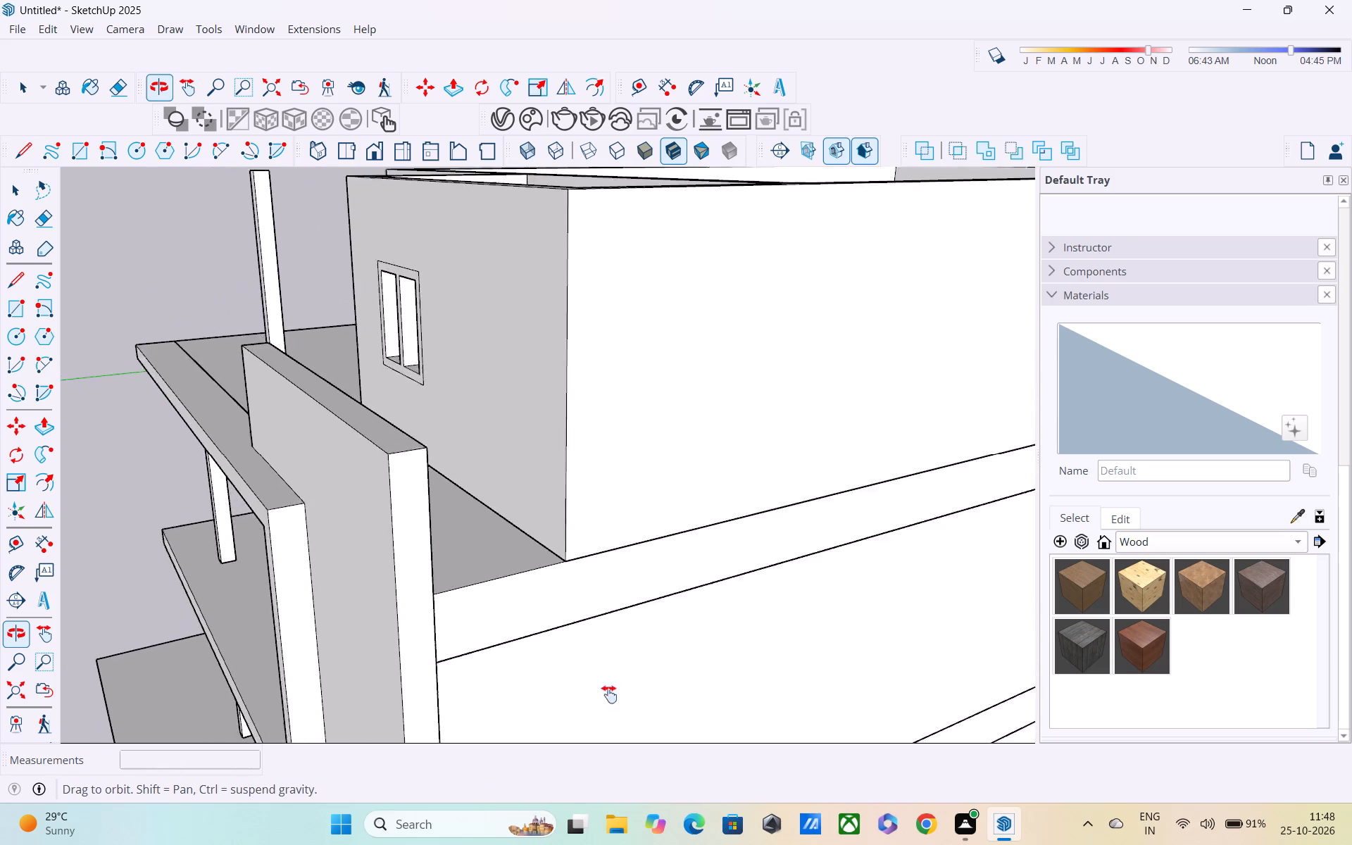
middle_click_drag(609, 694, 751, 733, "shift")
scroll(744, 720, "down", 3)
middle_click_drag(734, 720, 294, 667)
scroll(293, 665, "up", 4)
middle_click_drag(289, 659, 529, 839, "shift")
double_click(318, 539)
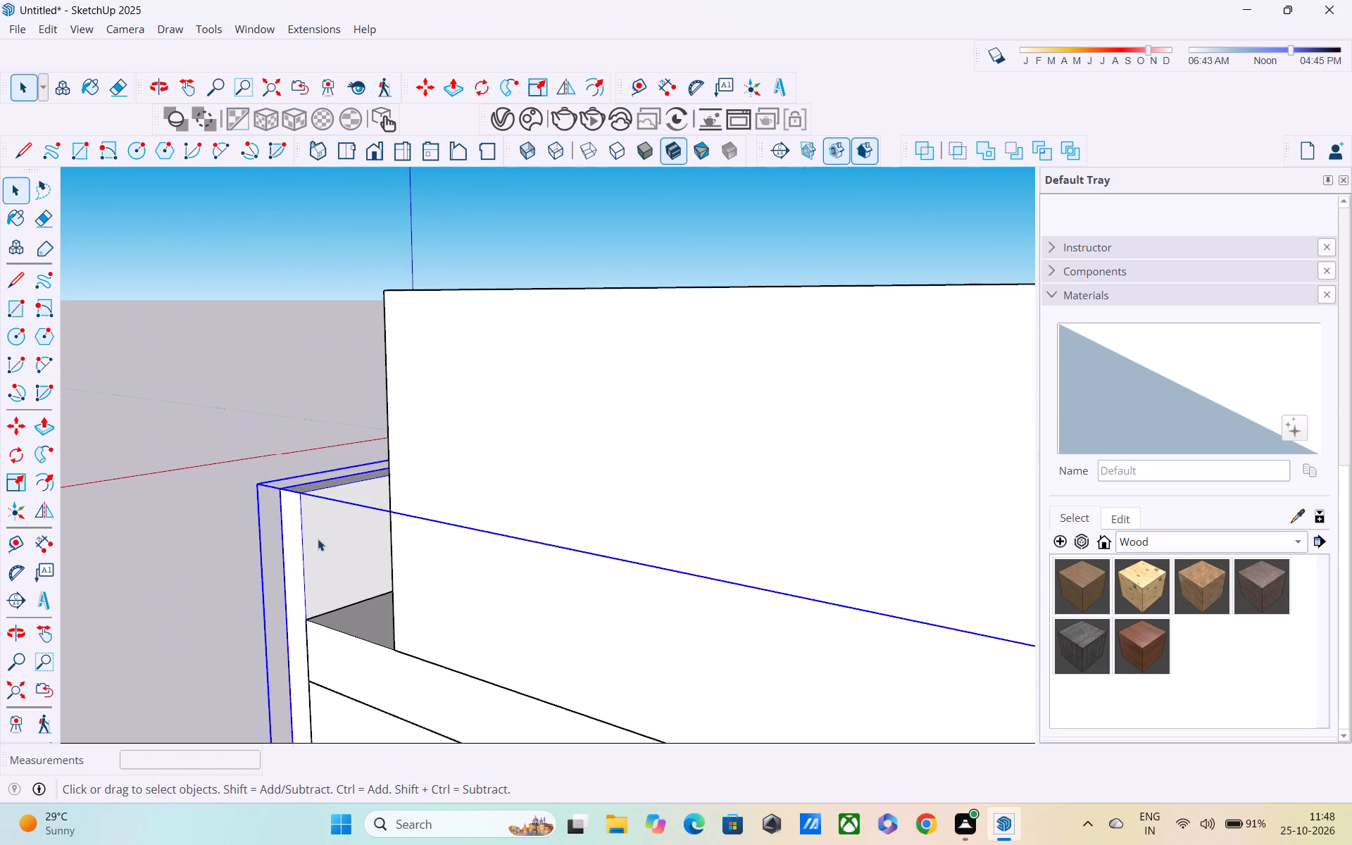
scroll(320, 553, "up", 4)
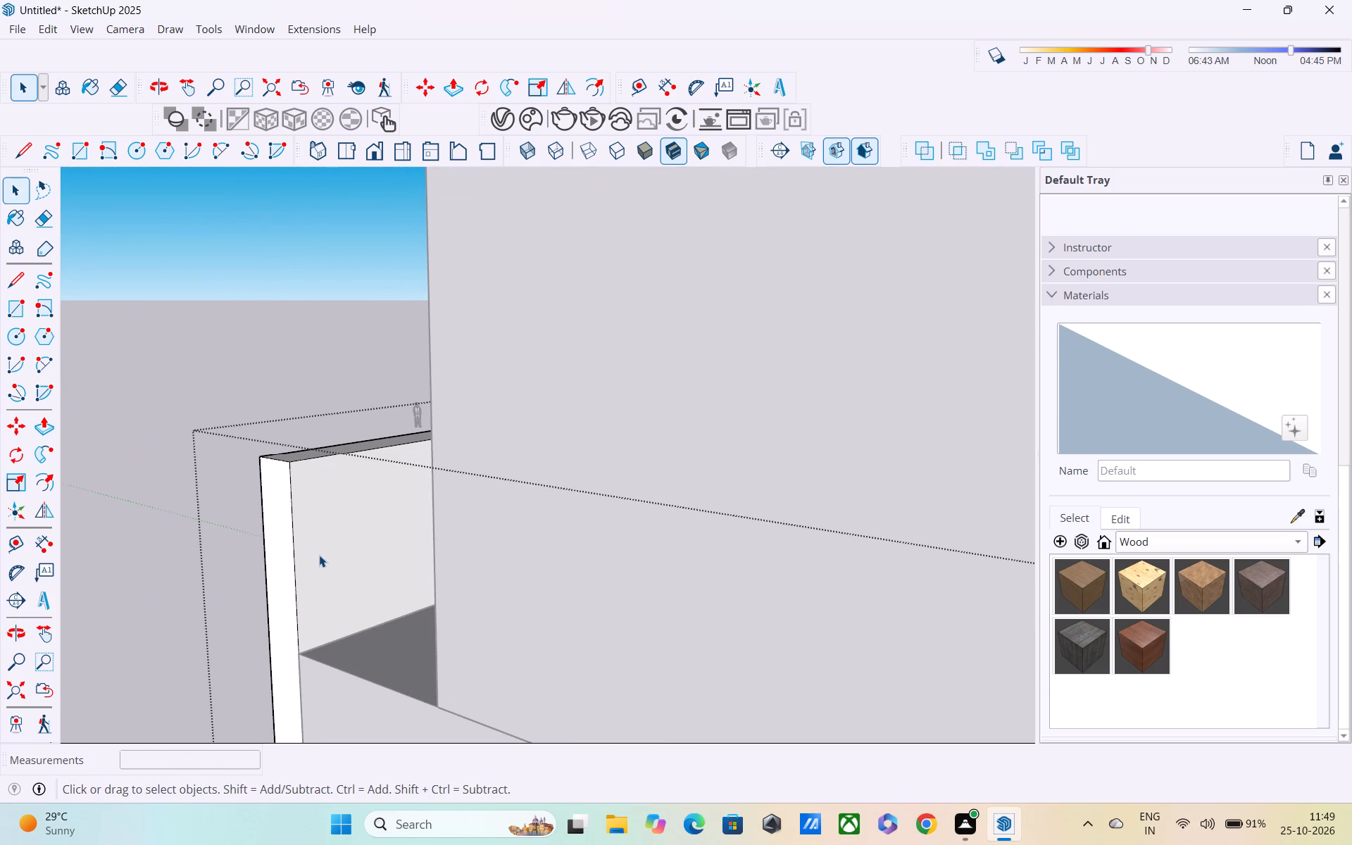
key("t")
left_click(293, 549)
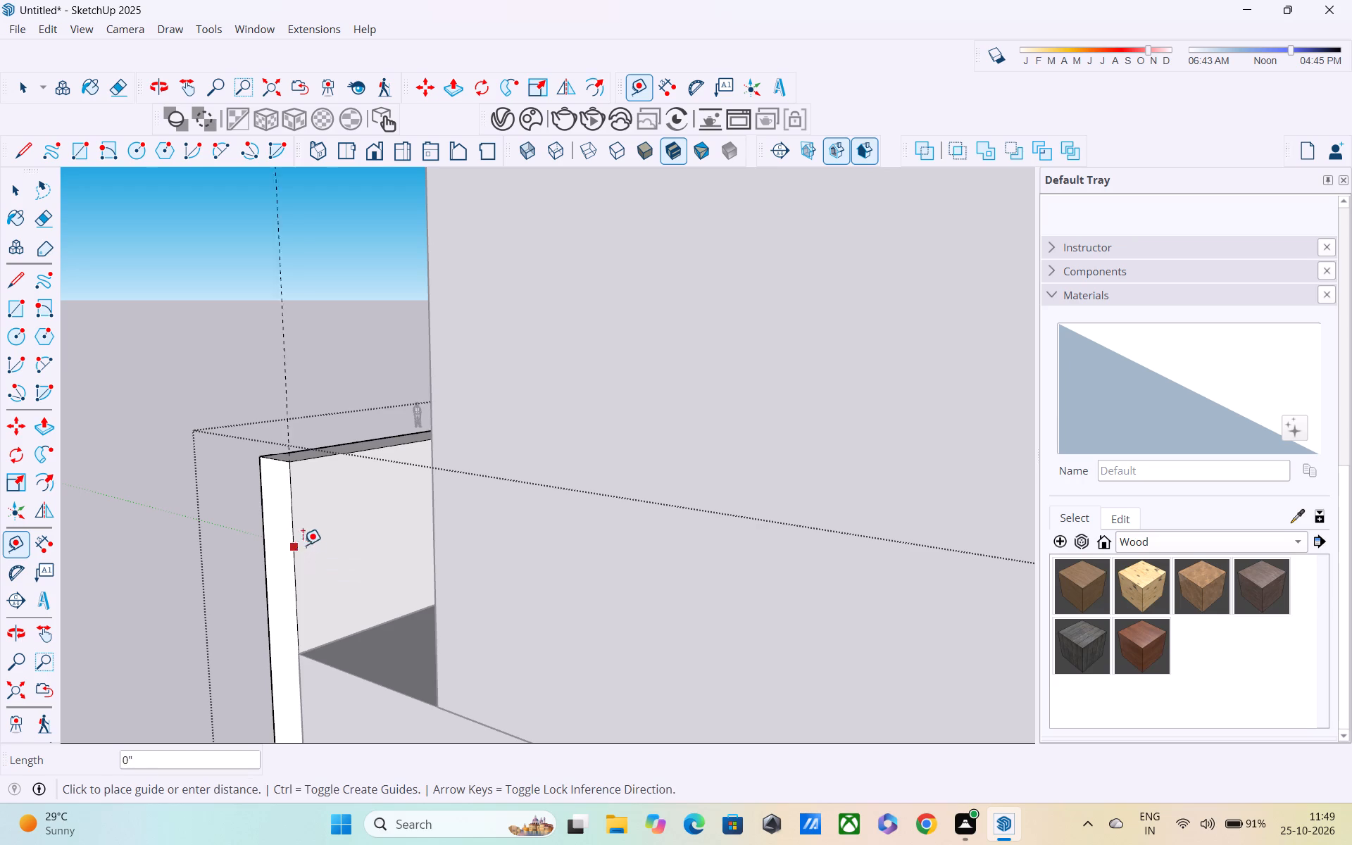
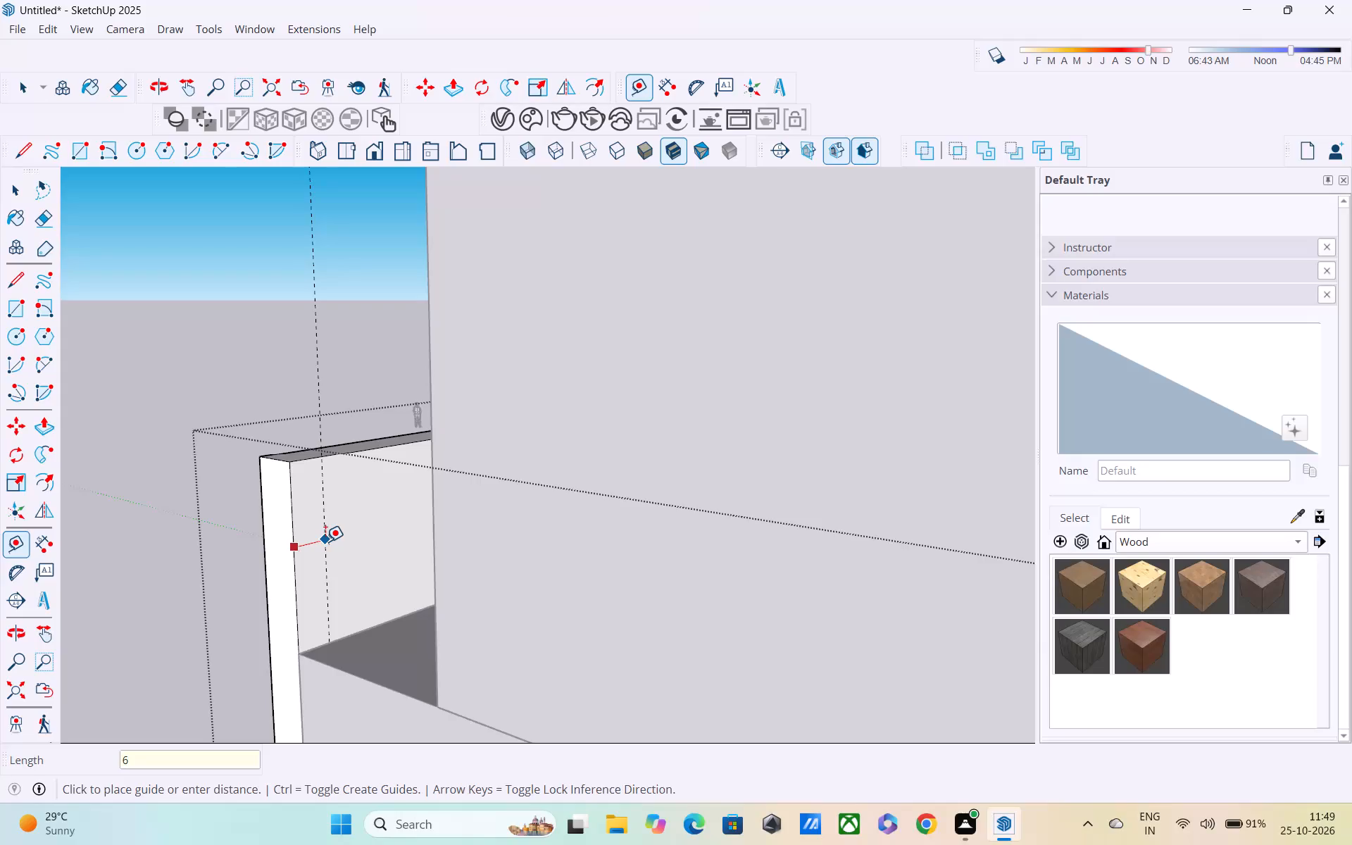
Place the guide 6" from the raised corner panel's rear vertical edge.
key("Return")
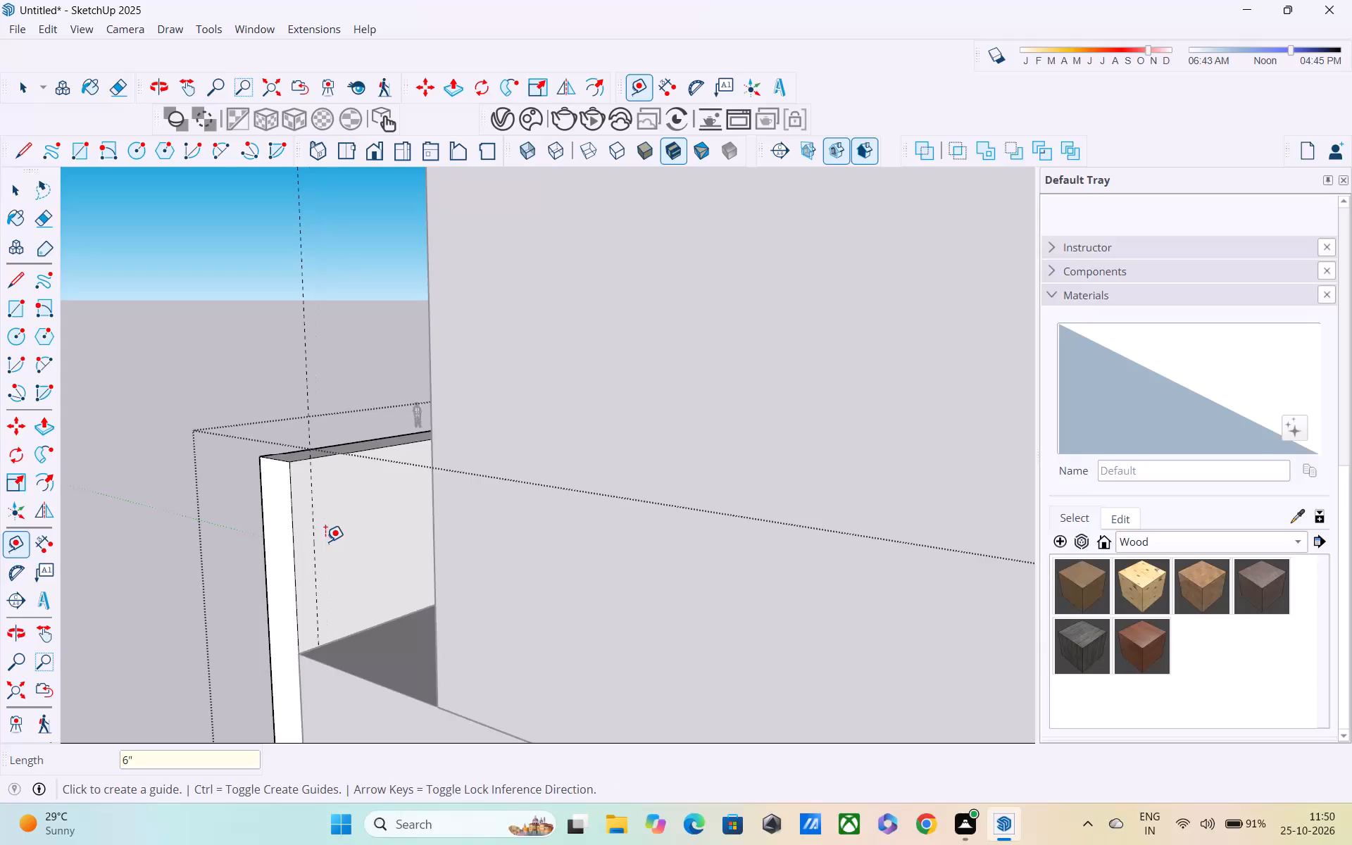
Draw a line down the guide from the raised panel's top edge to the terrace and close the 6" wide strip along its base.
middle_click_drag(316, 538, 239, 561)
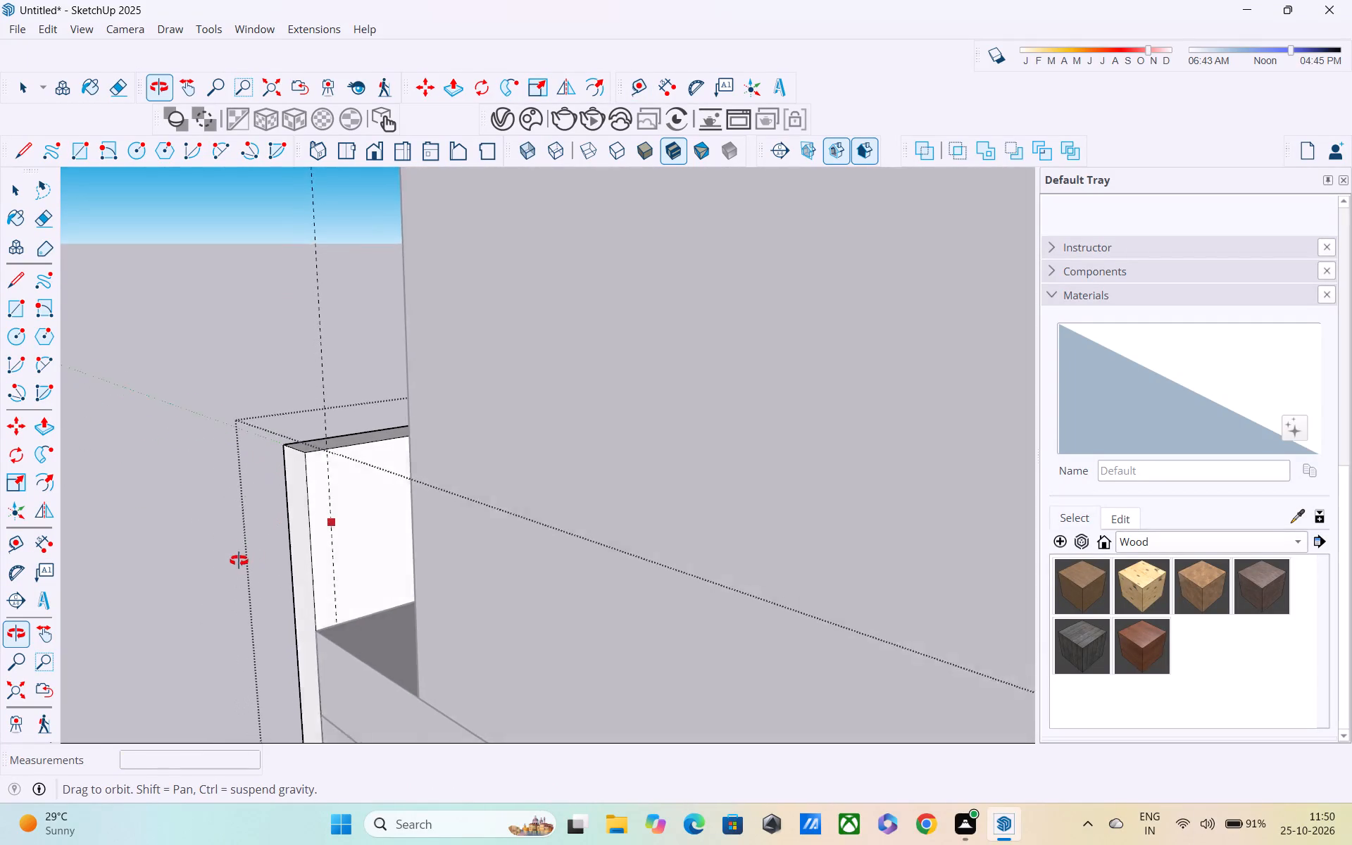
middle_click_drag(239, 561, 238, 561)
scroll(273, 527, "up", 4)
scroll(333, 503, "up", 3)
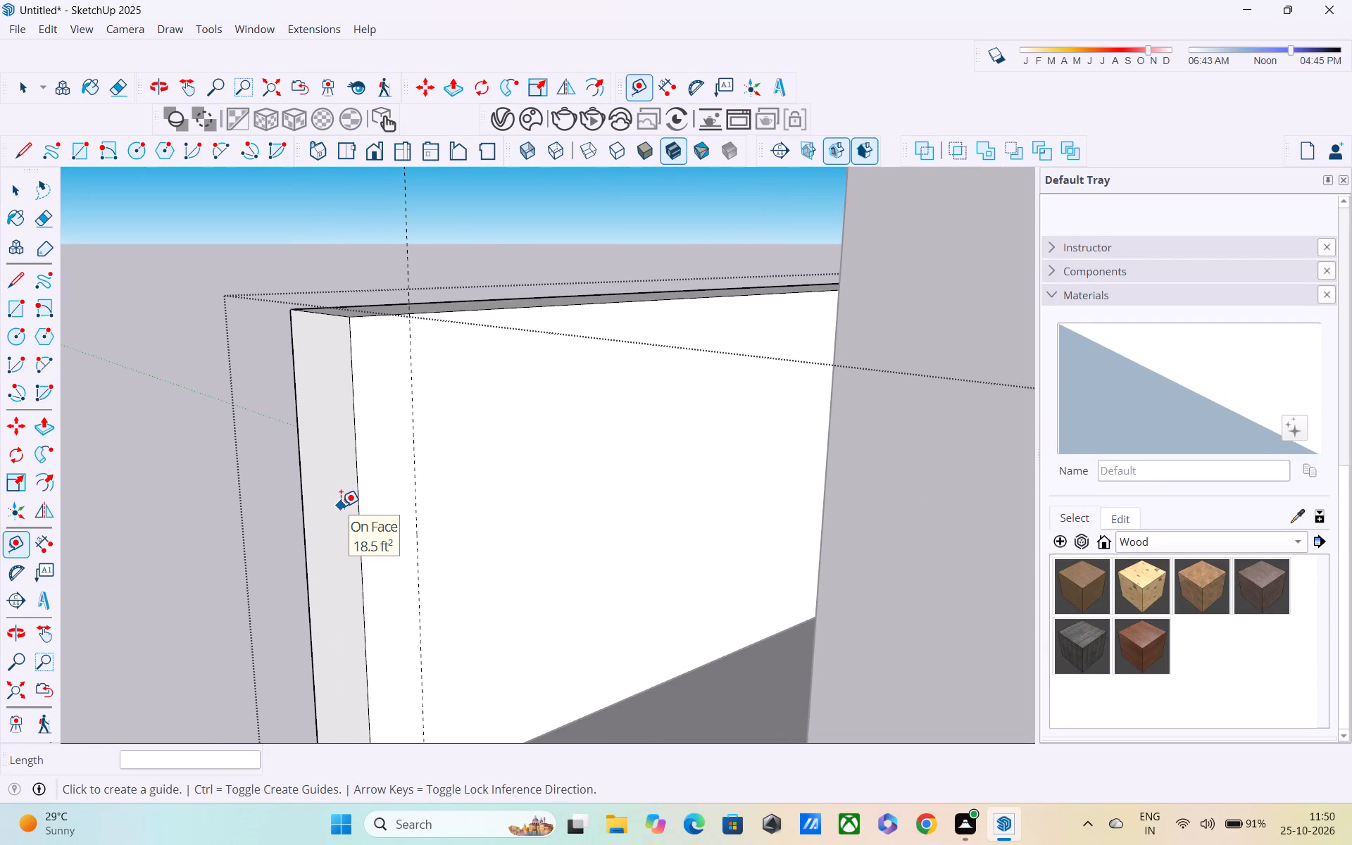
key("l")
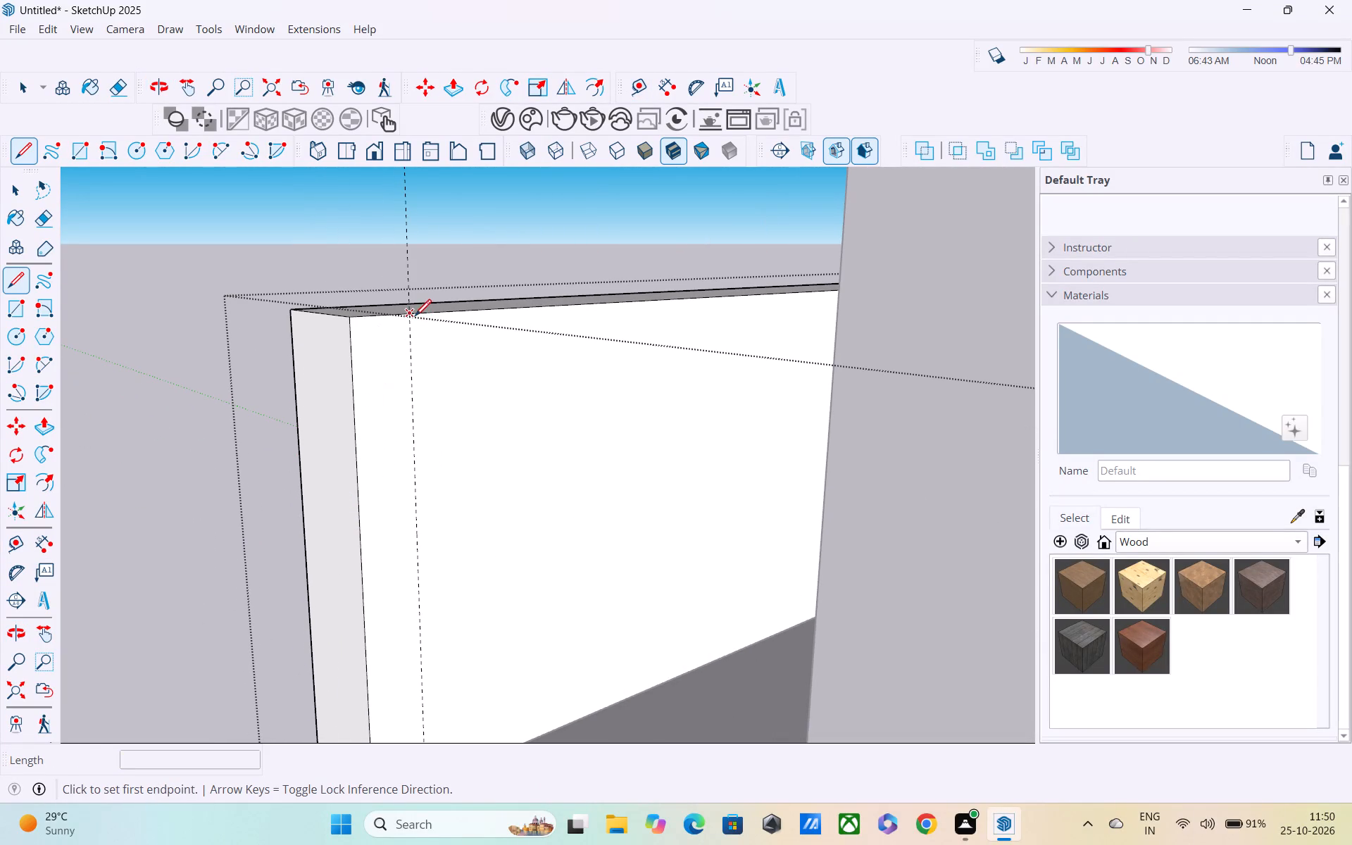
left_click(415, 315)
middle_click_drag(438, 482, 401, 223, "shift")
left_click(390, 540)
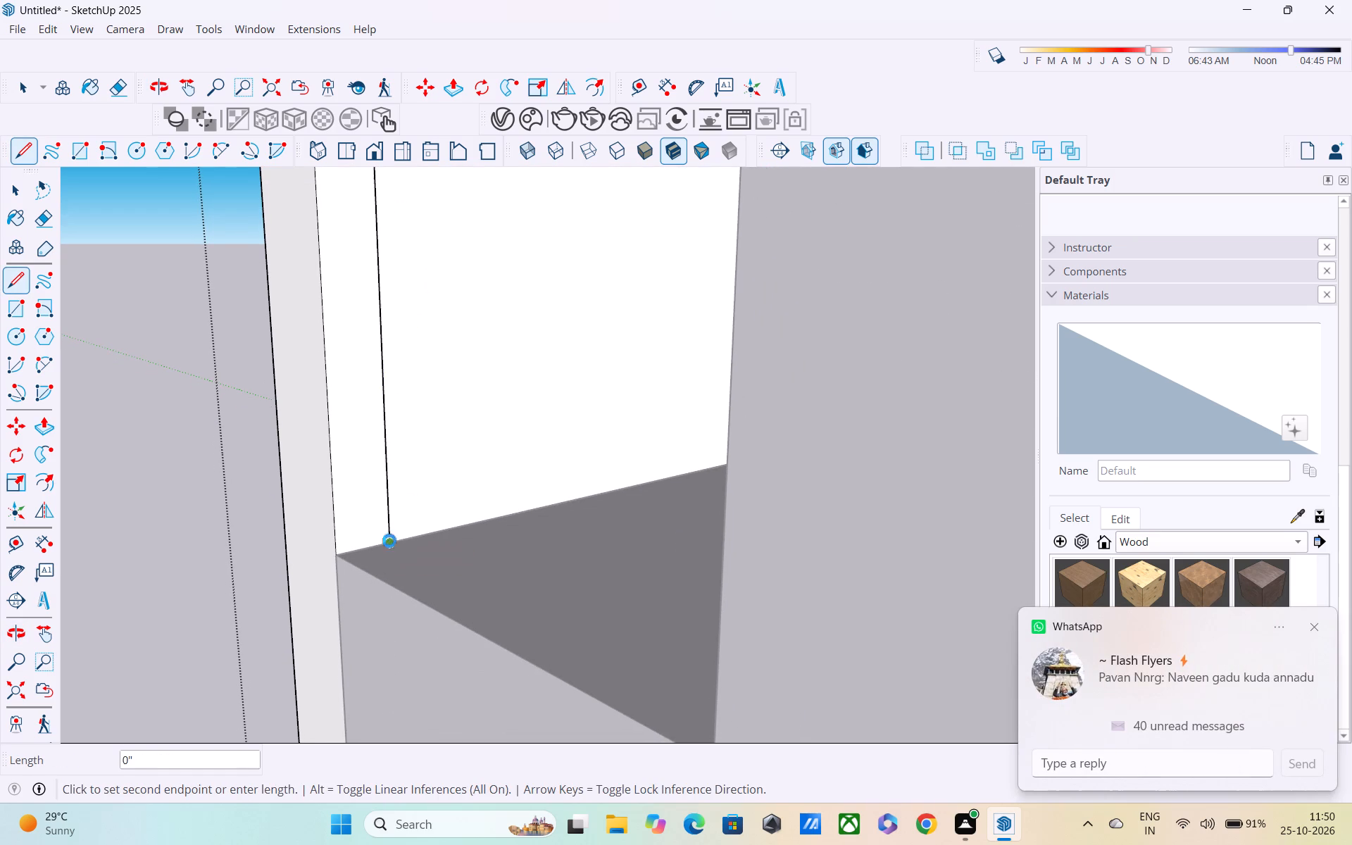
left_click(342, 554)
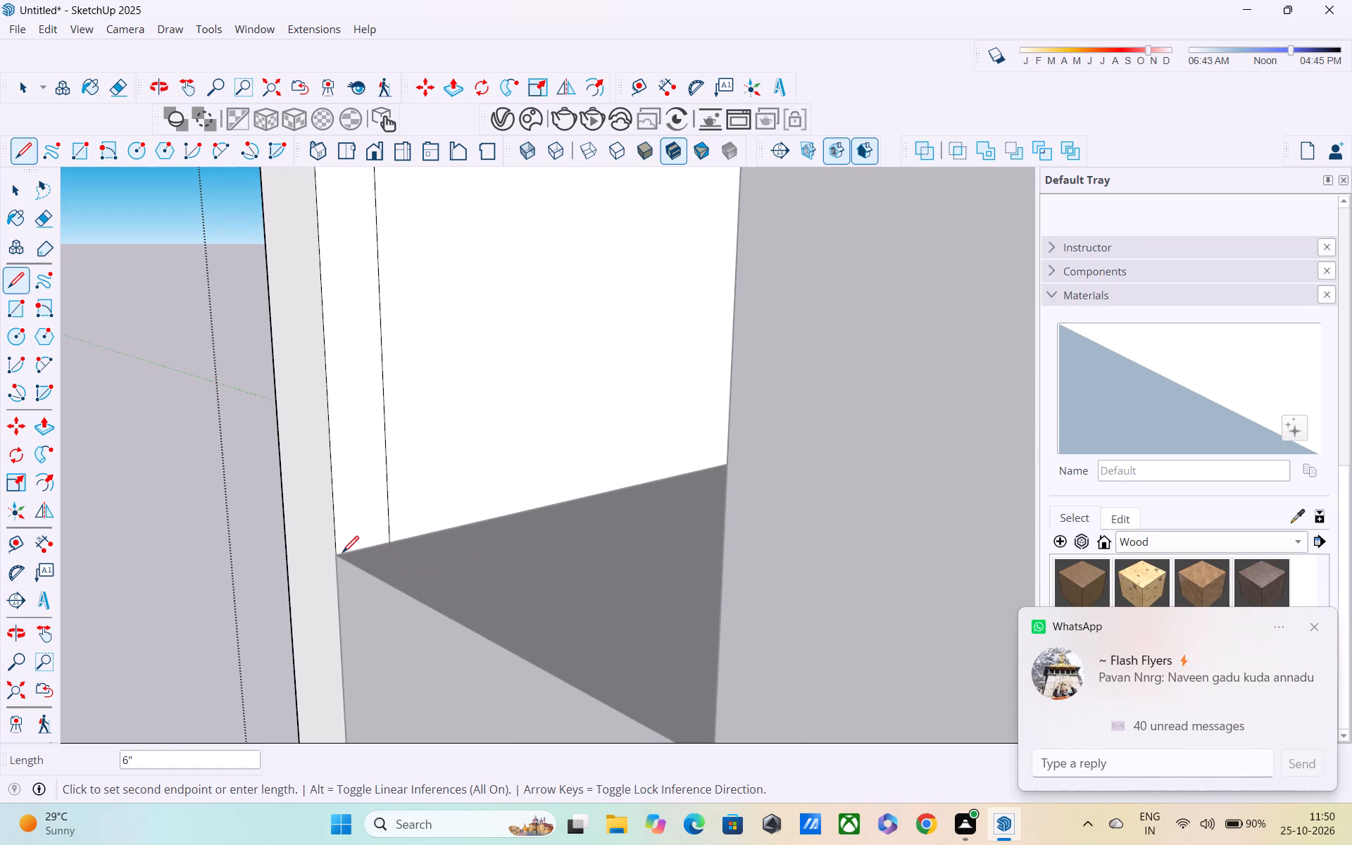
left_click(396, 539)
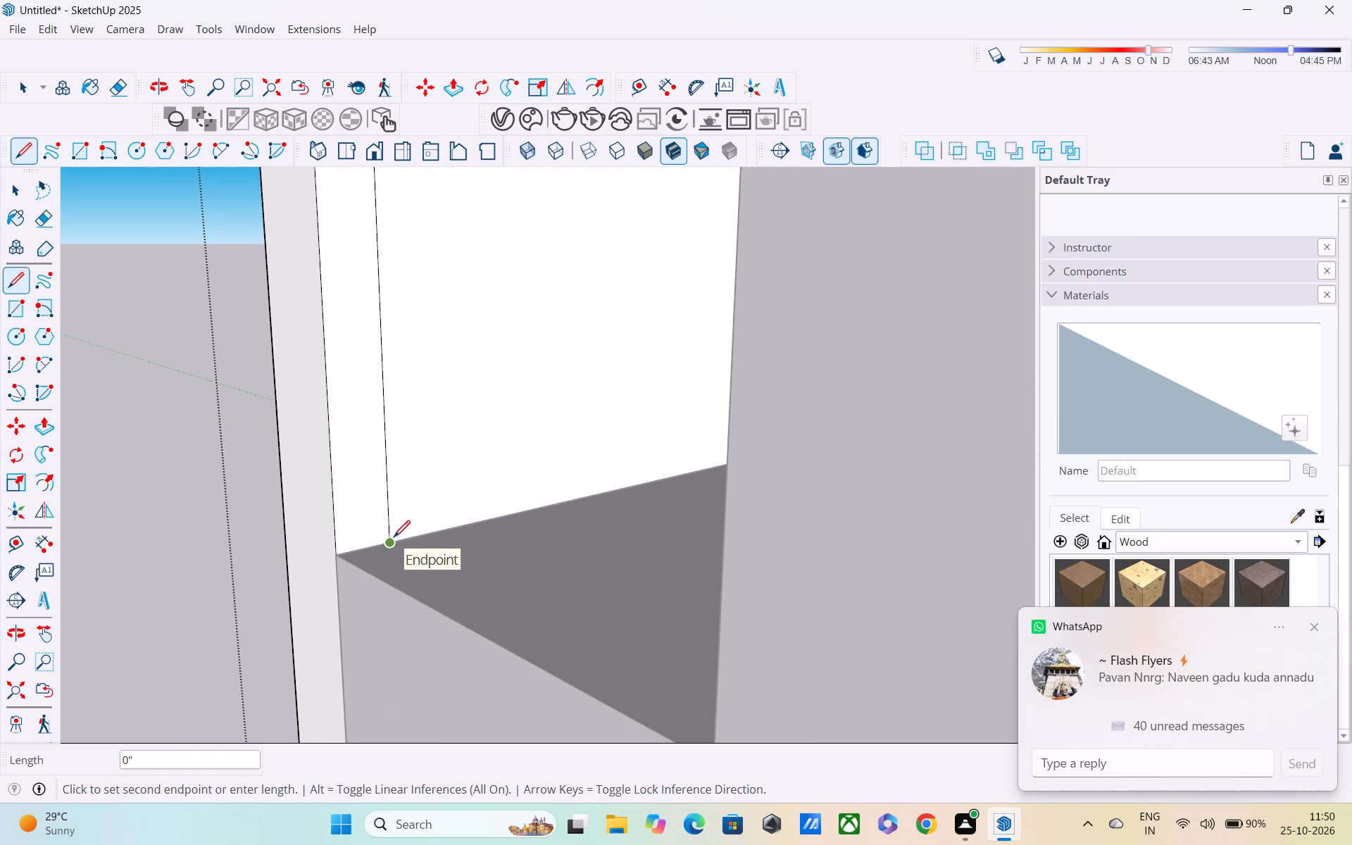
left_click(392, 543)
middle_click_drag(391, 544, 459, 739, "shift")
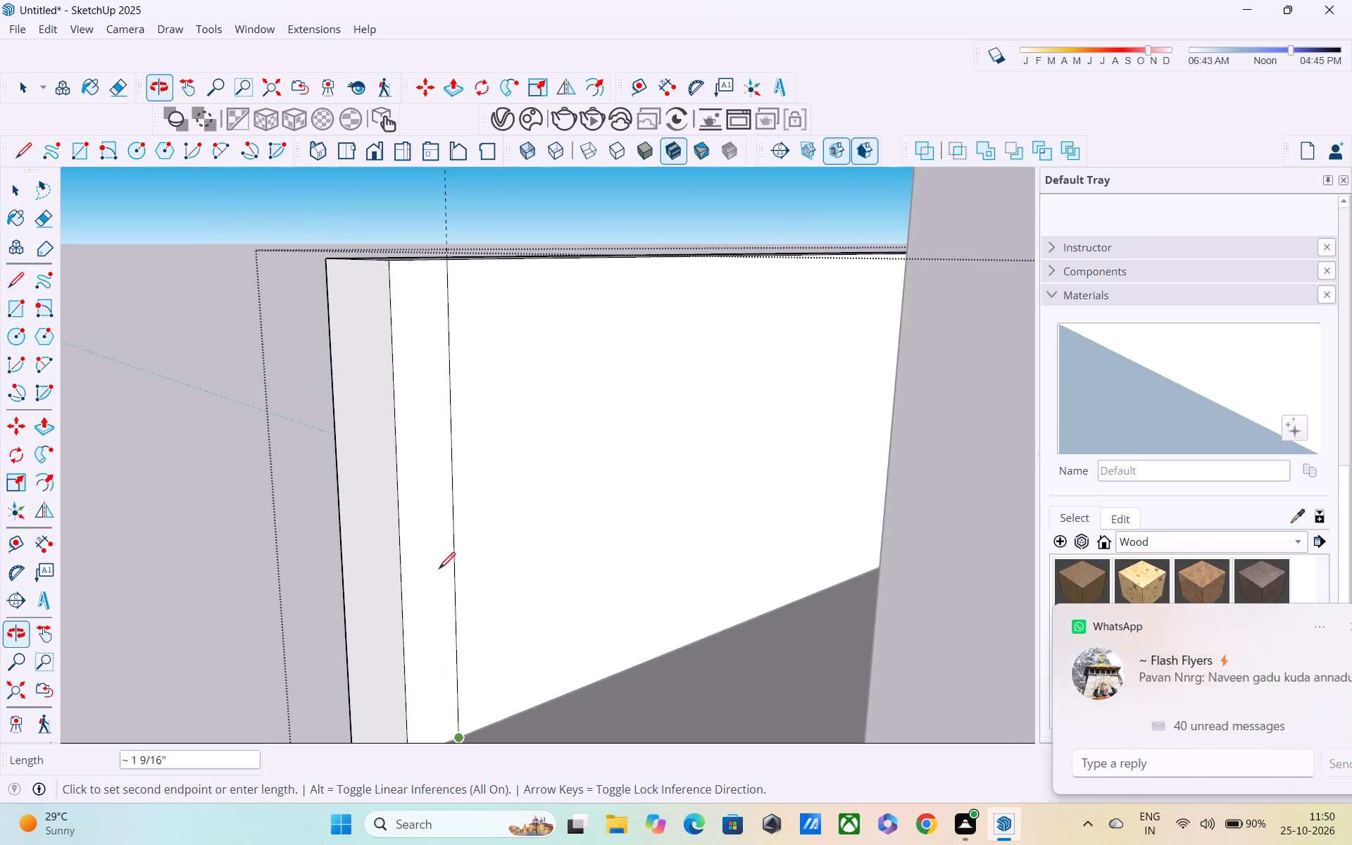
key("Escape")
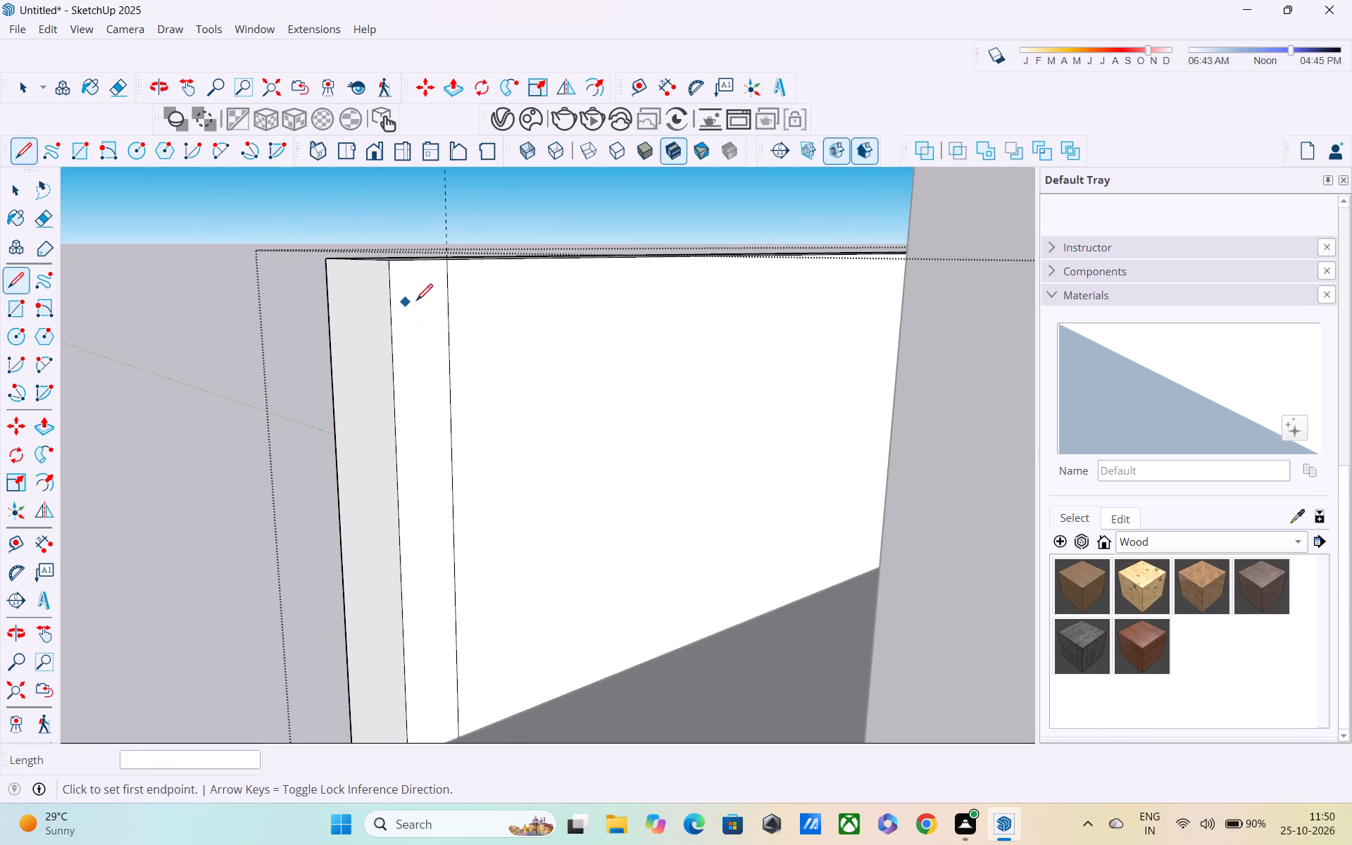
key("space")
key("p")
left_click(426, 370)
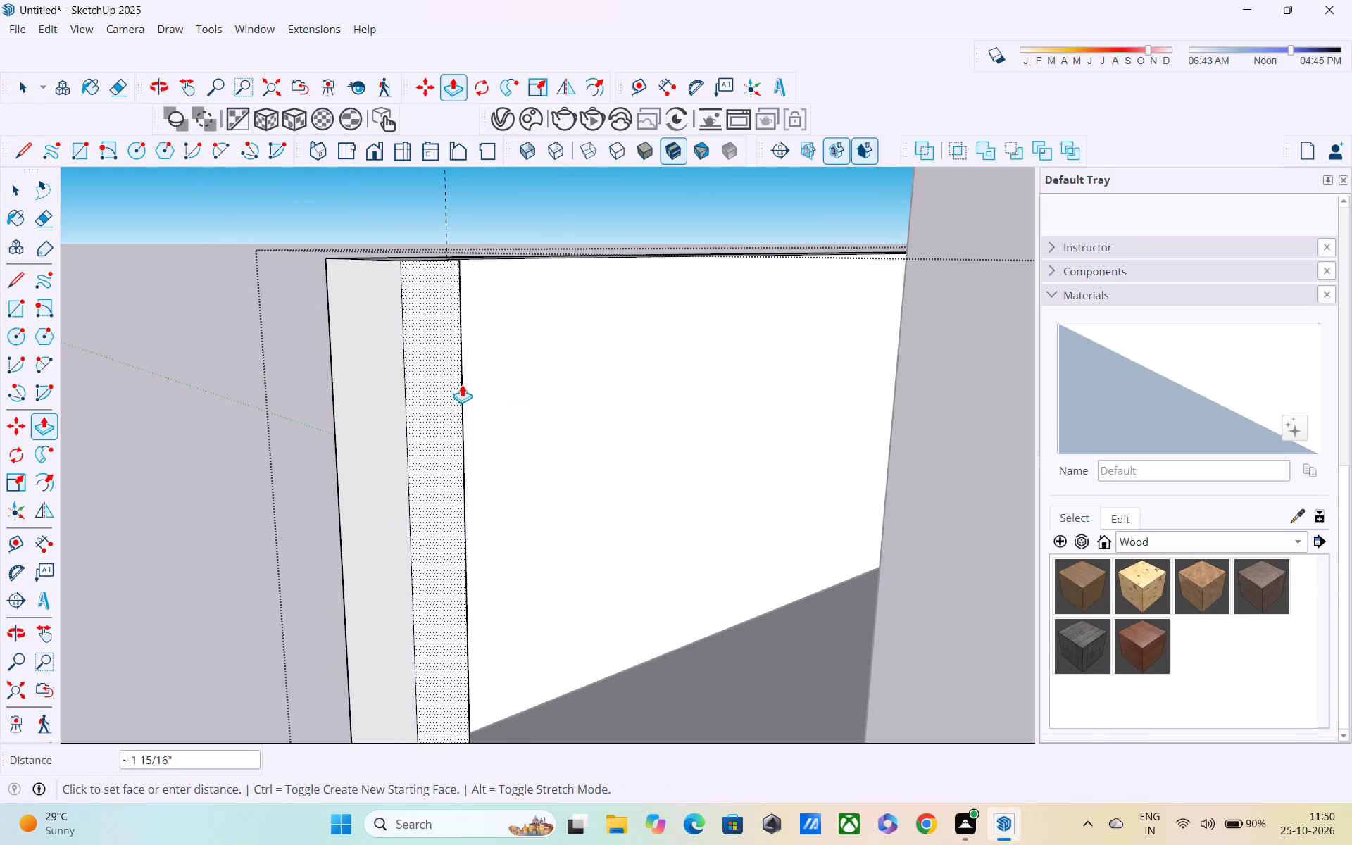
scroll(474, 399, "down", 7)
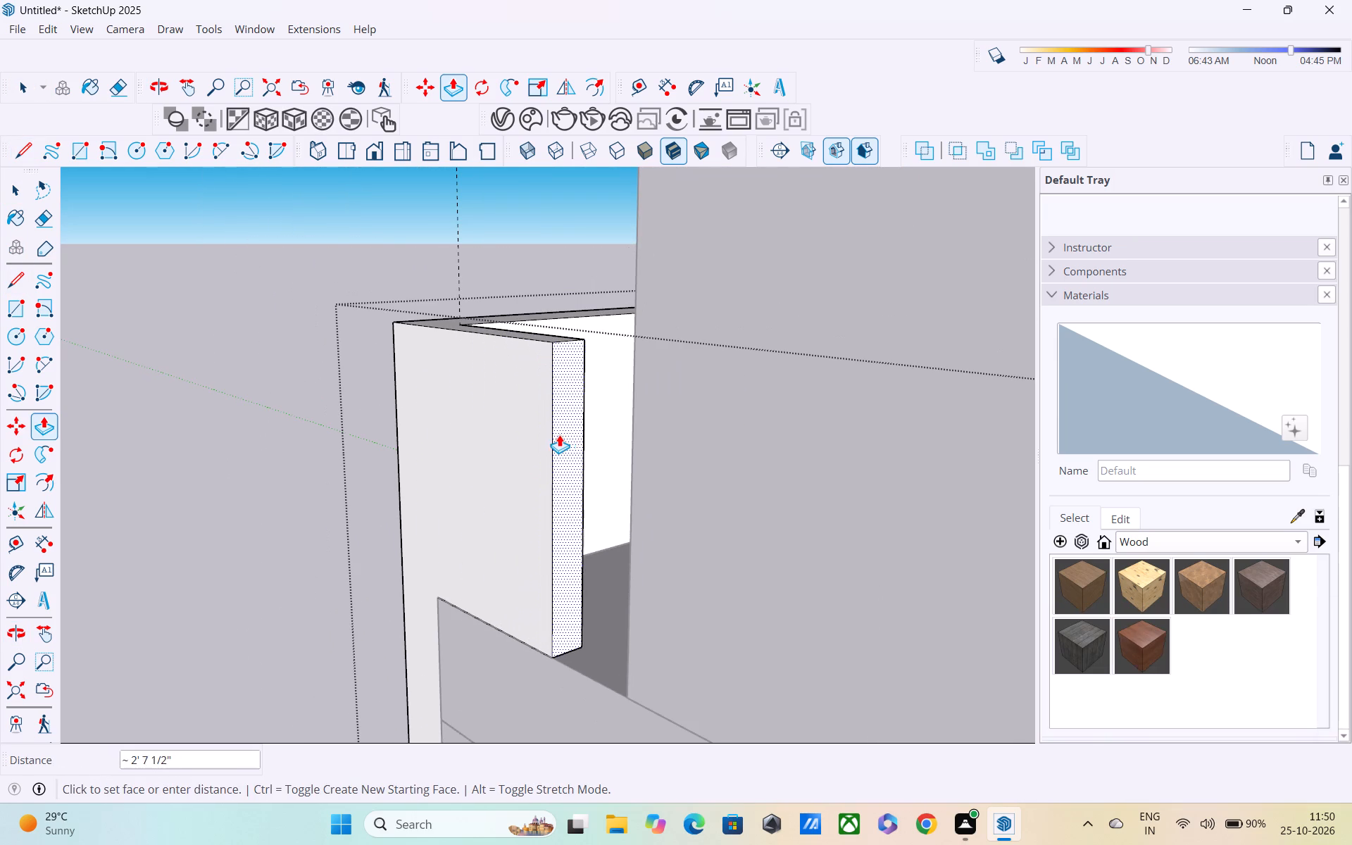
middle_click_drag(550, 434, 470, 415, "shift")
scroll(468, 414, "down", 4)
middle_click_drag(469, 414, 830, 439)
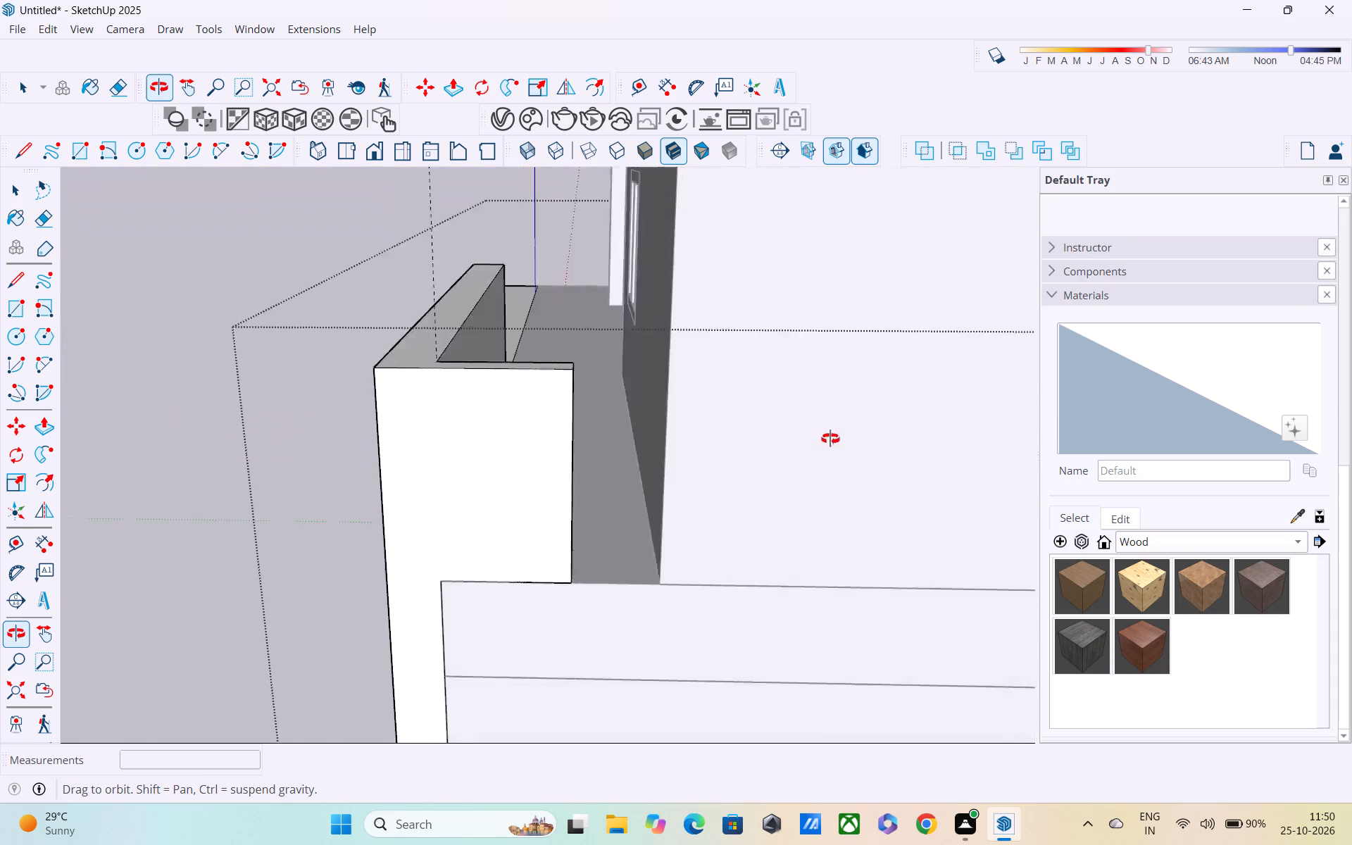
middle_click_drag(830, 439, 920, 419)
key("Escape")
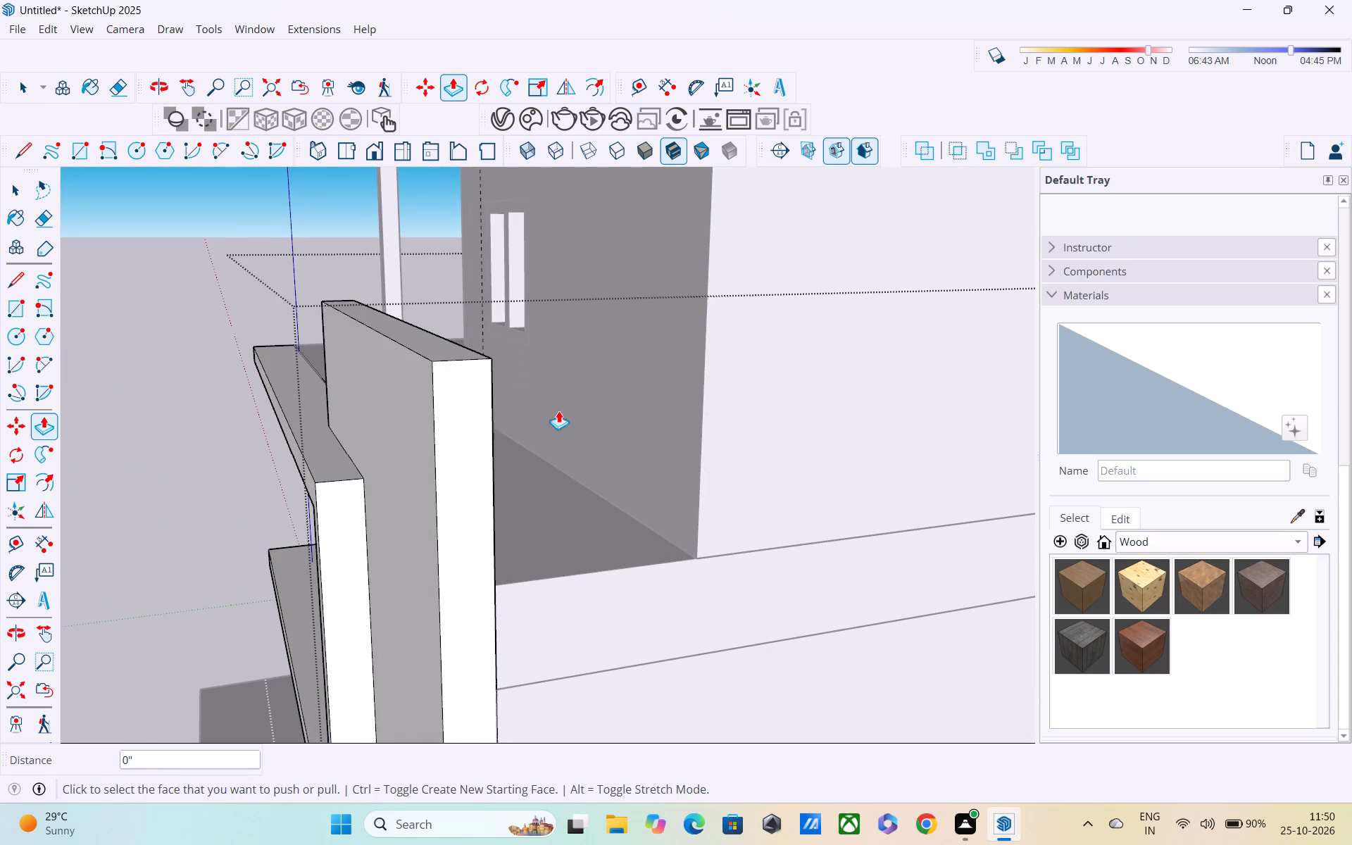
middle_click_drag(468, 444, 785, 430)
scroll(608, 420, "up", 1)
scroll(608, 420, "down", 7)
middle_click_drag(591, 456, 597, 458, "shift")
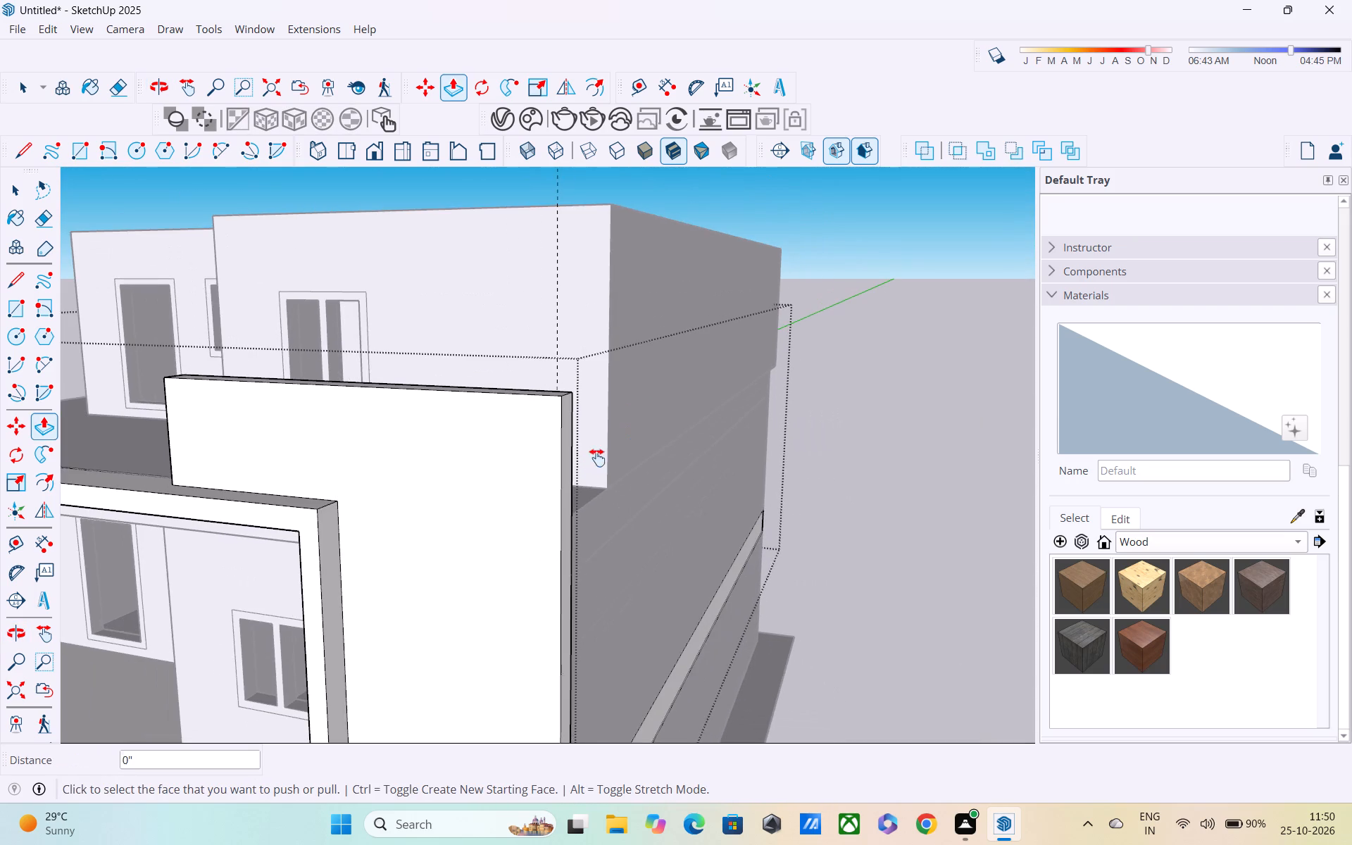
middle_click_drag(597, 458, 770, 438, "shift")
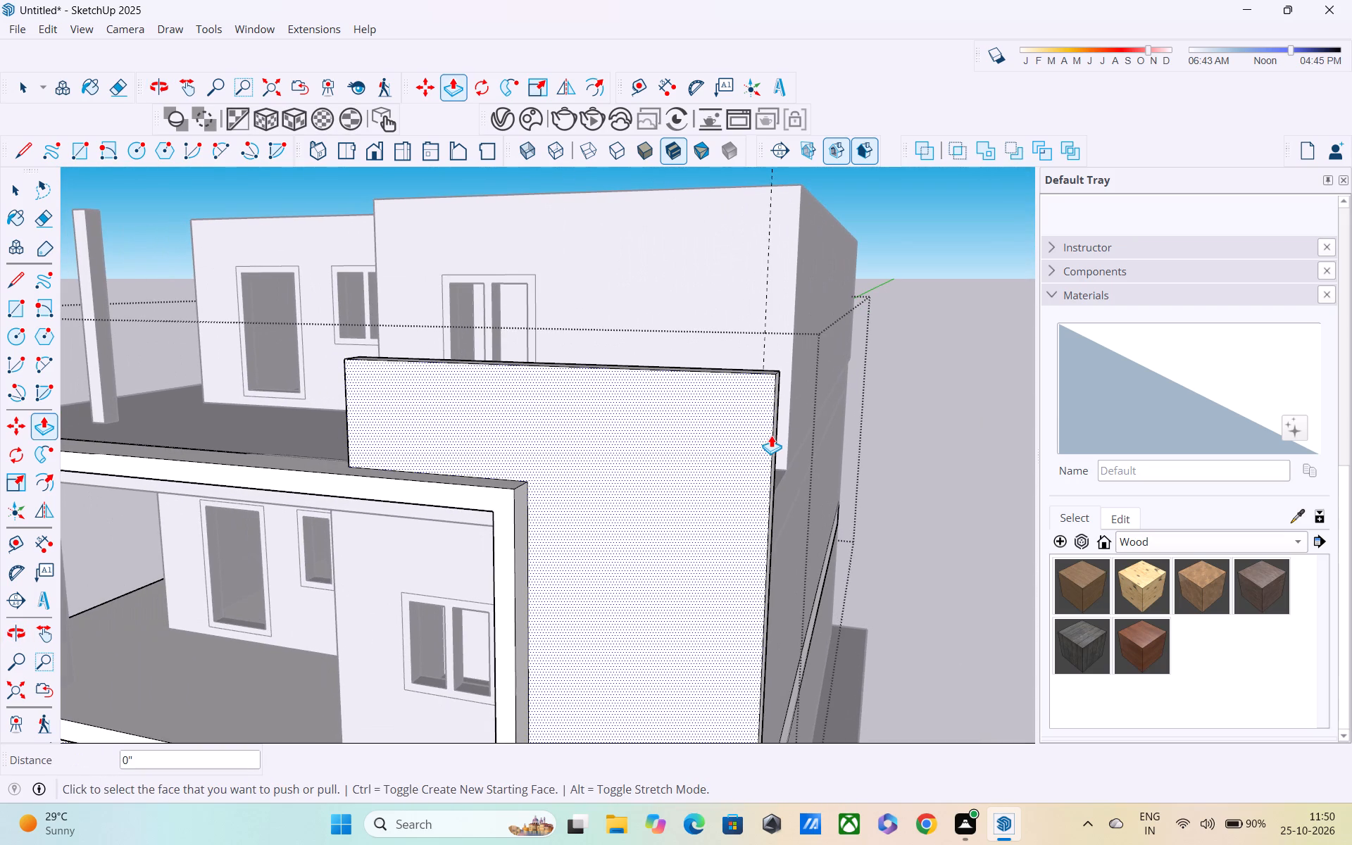
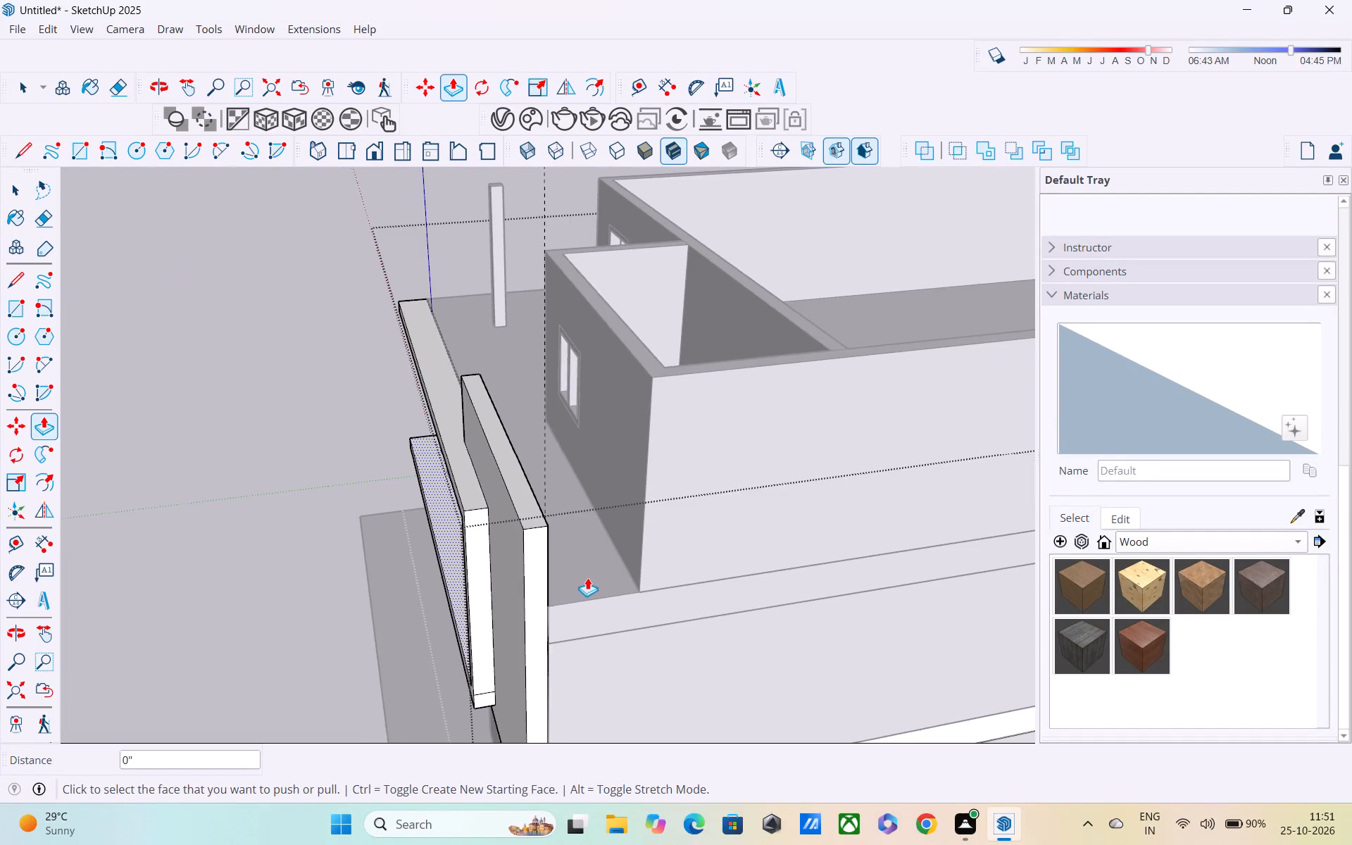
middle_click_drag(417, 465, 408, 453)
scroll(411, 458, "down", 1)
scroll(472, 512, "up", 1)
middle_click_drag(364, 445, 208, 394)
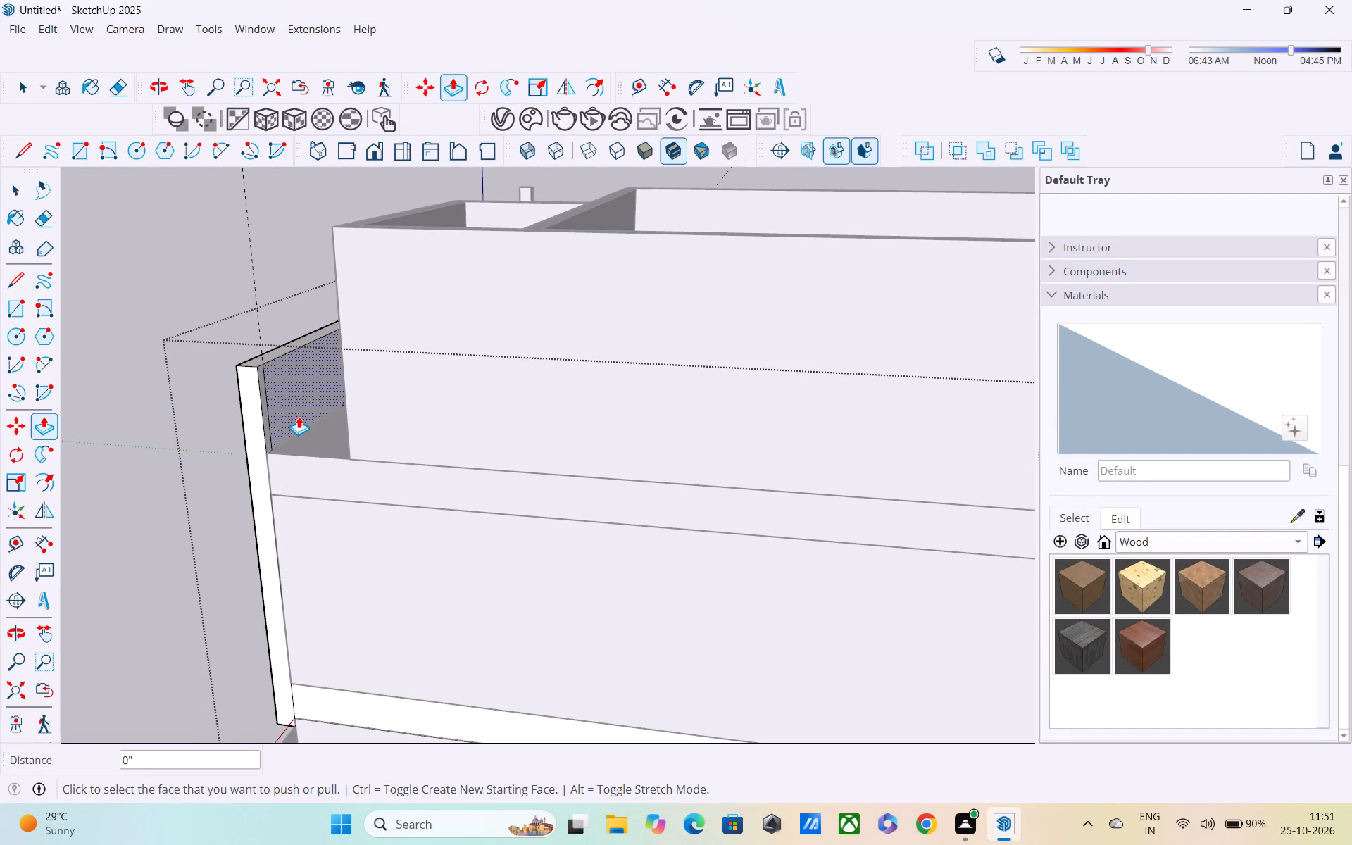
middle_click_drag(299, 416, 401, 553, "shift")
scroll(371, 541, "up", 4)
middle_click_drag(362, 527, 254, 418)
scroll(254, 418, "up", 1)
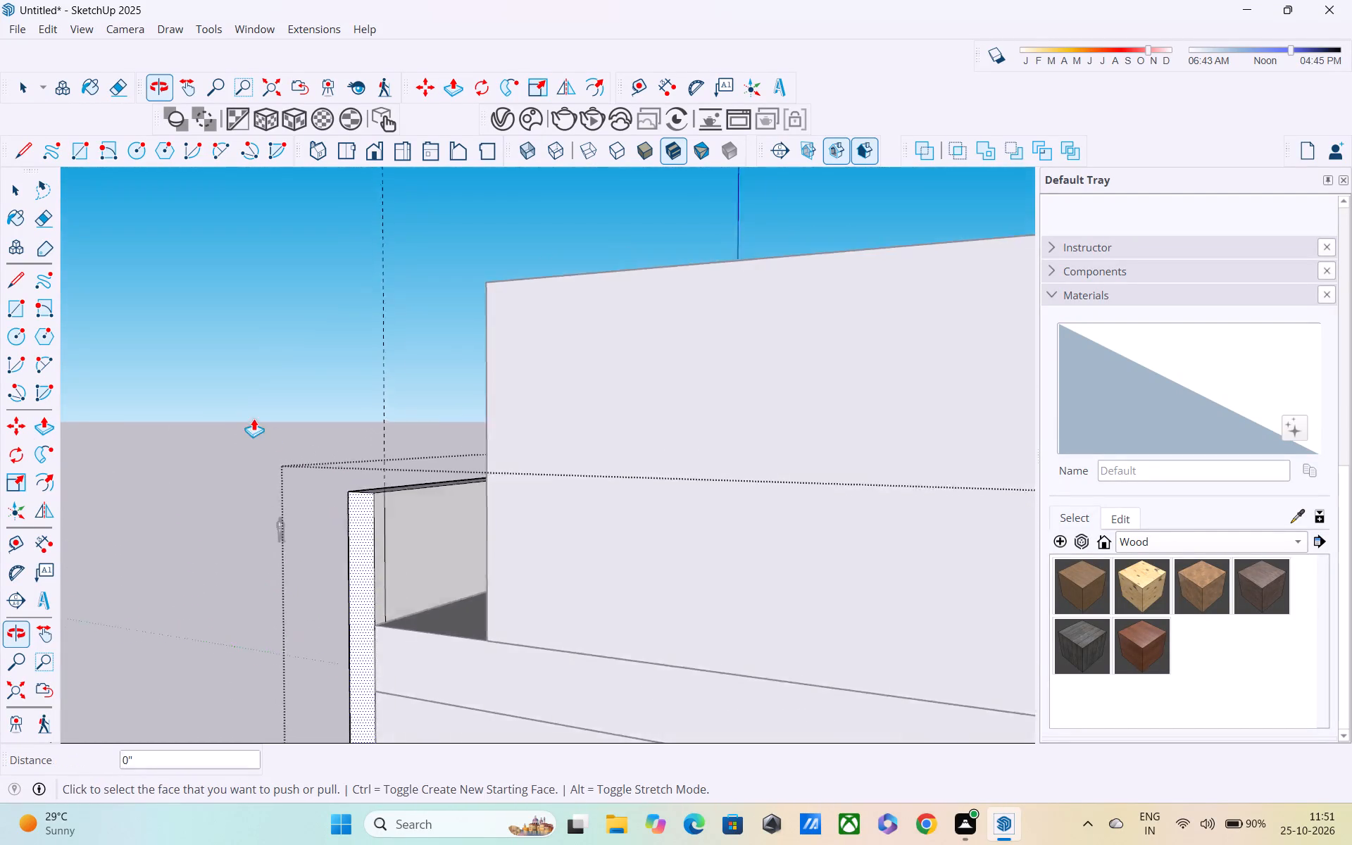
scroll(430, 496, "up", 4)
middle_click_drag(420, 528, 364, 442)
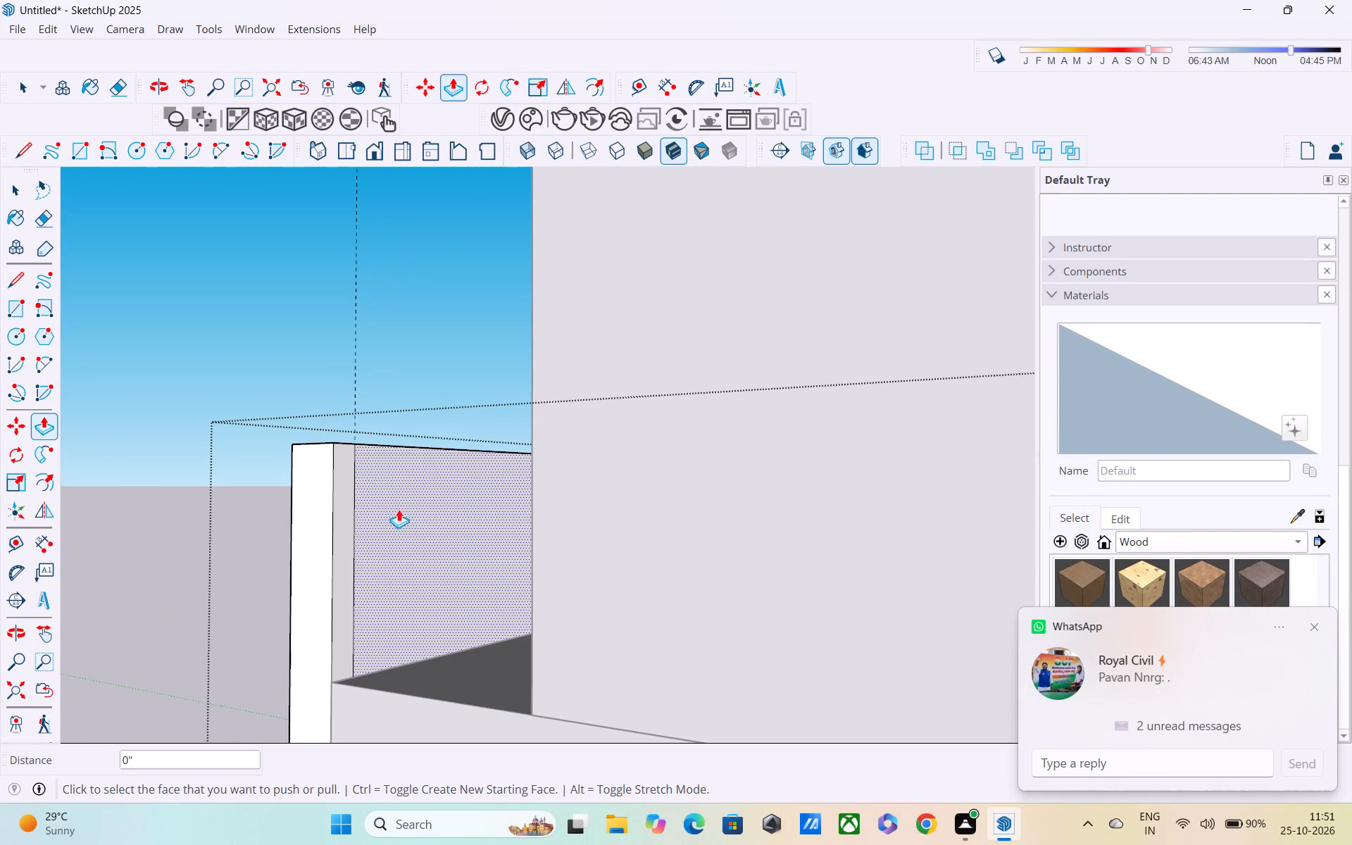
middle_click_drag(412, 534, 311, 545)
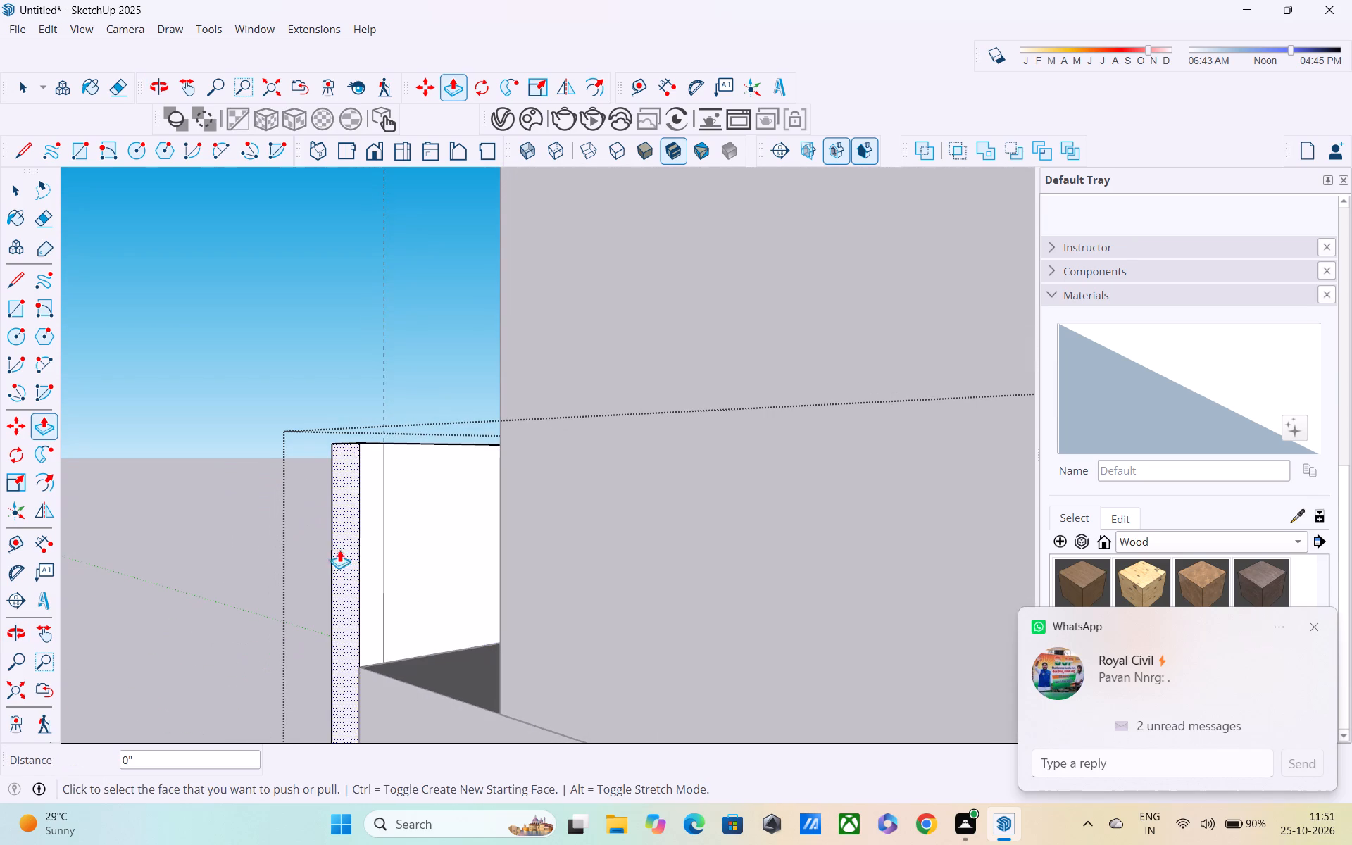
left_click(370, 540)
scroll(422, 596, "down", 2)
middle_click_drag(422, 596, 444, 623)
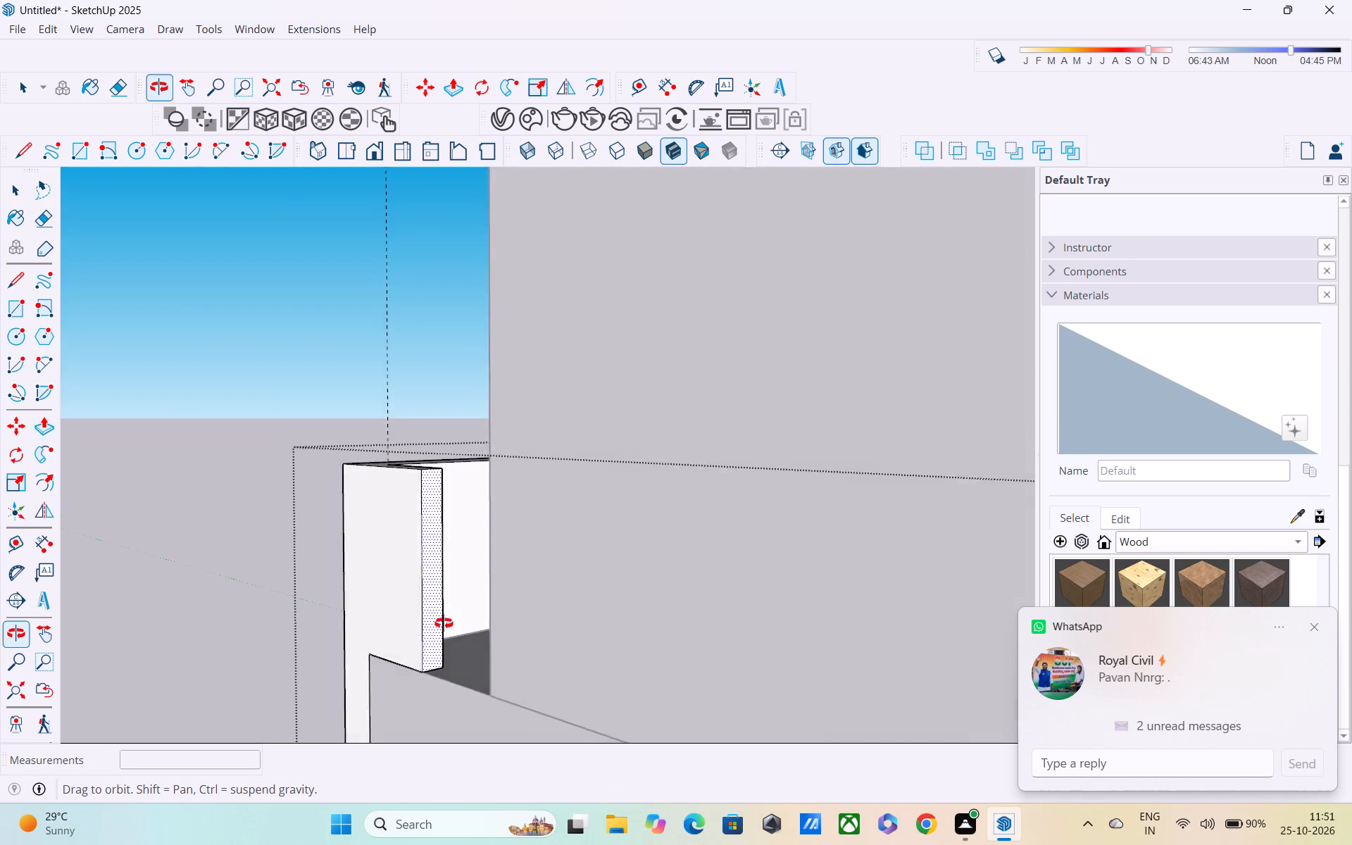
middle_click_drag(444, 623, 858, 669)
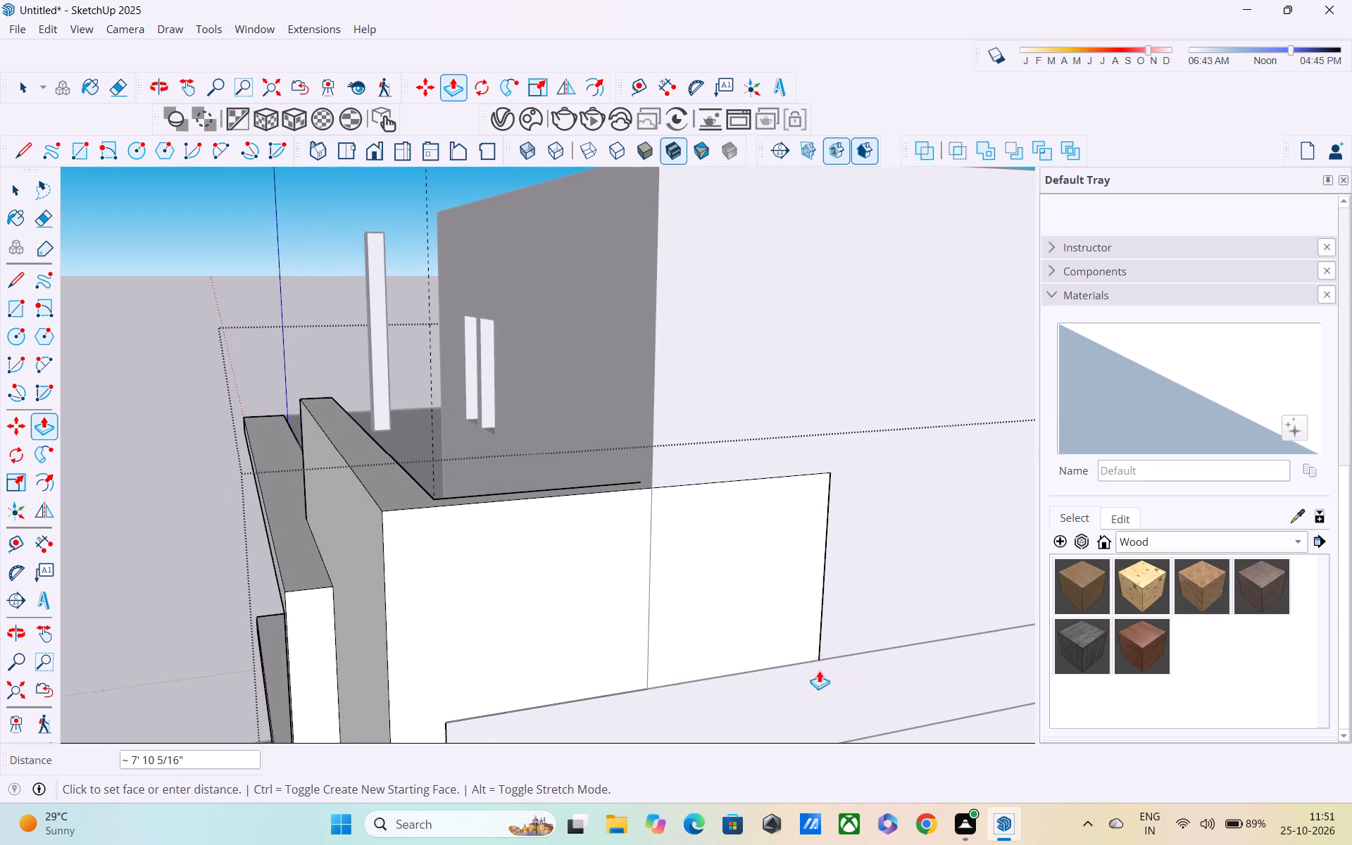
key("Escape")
Examine the raised corner panel's side strip and the house's front elevation from the side and the front.
scroll(536, 653, "down", 4)
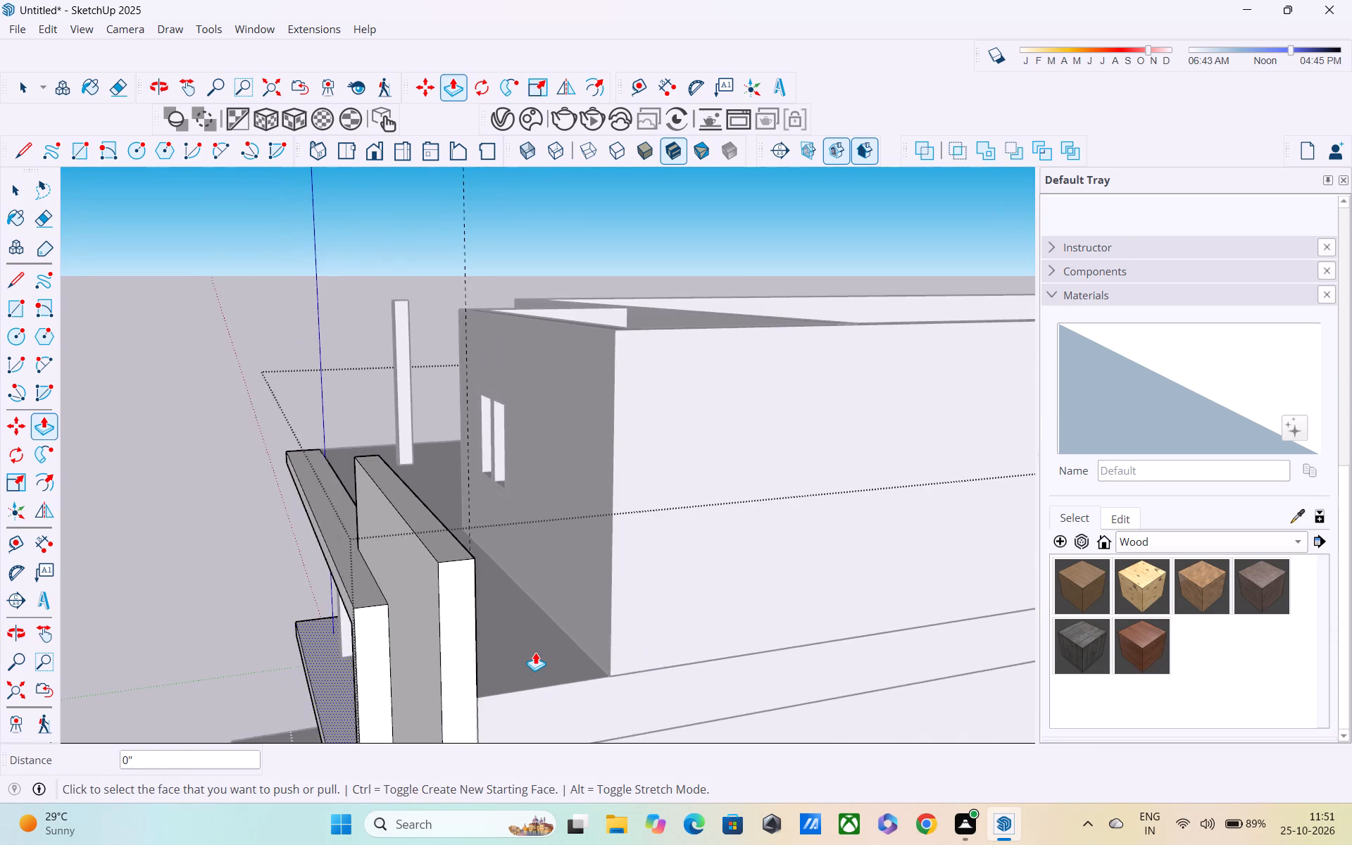
scroll(537, 651, "down", 5)
middle_click_drag(537, 649, 522, 584, "shift")
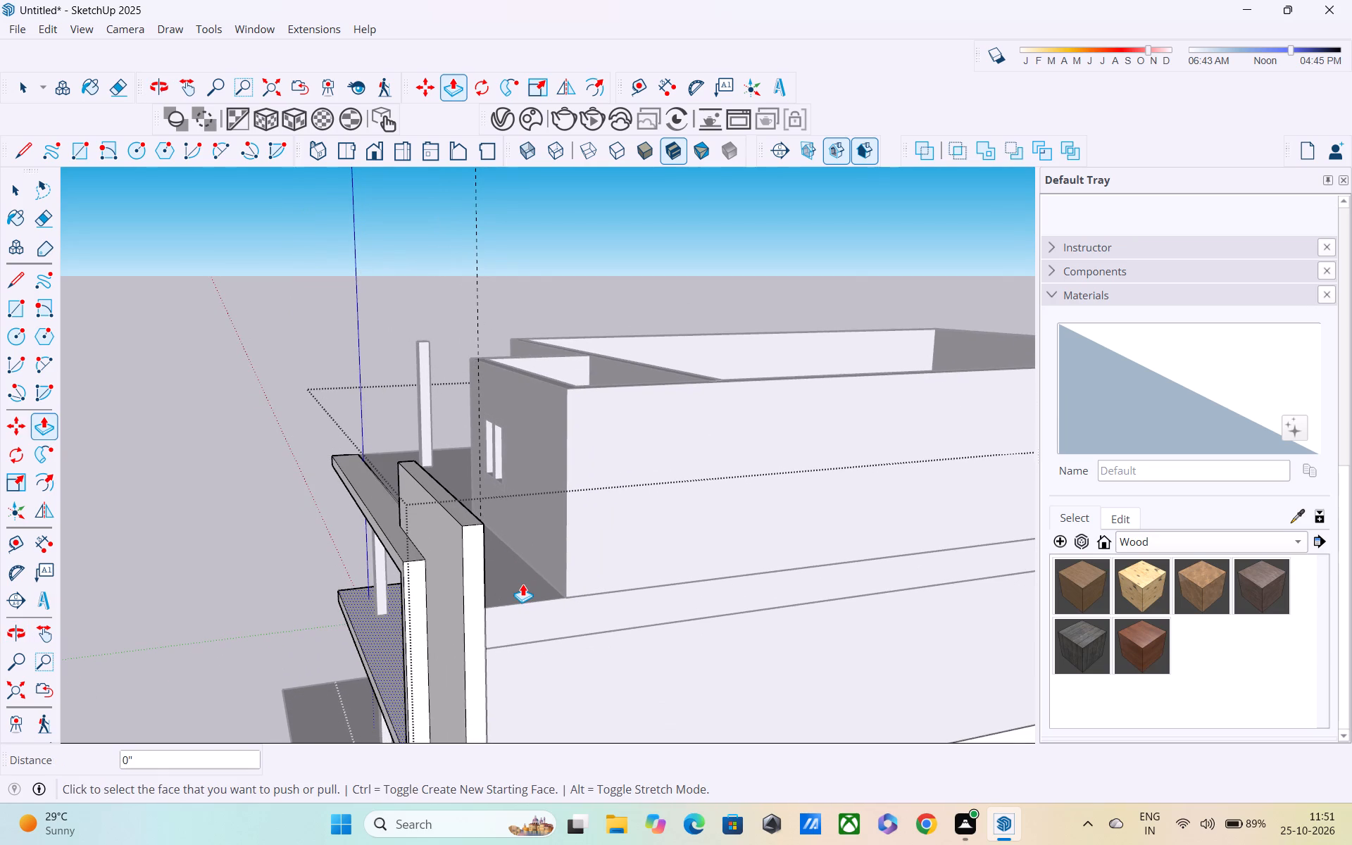
scroll(525, 587, "up", 1)
scroll(525, 587, "down", 2)
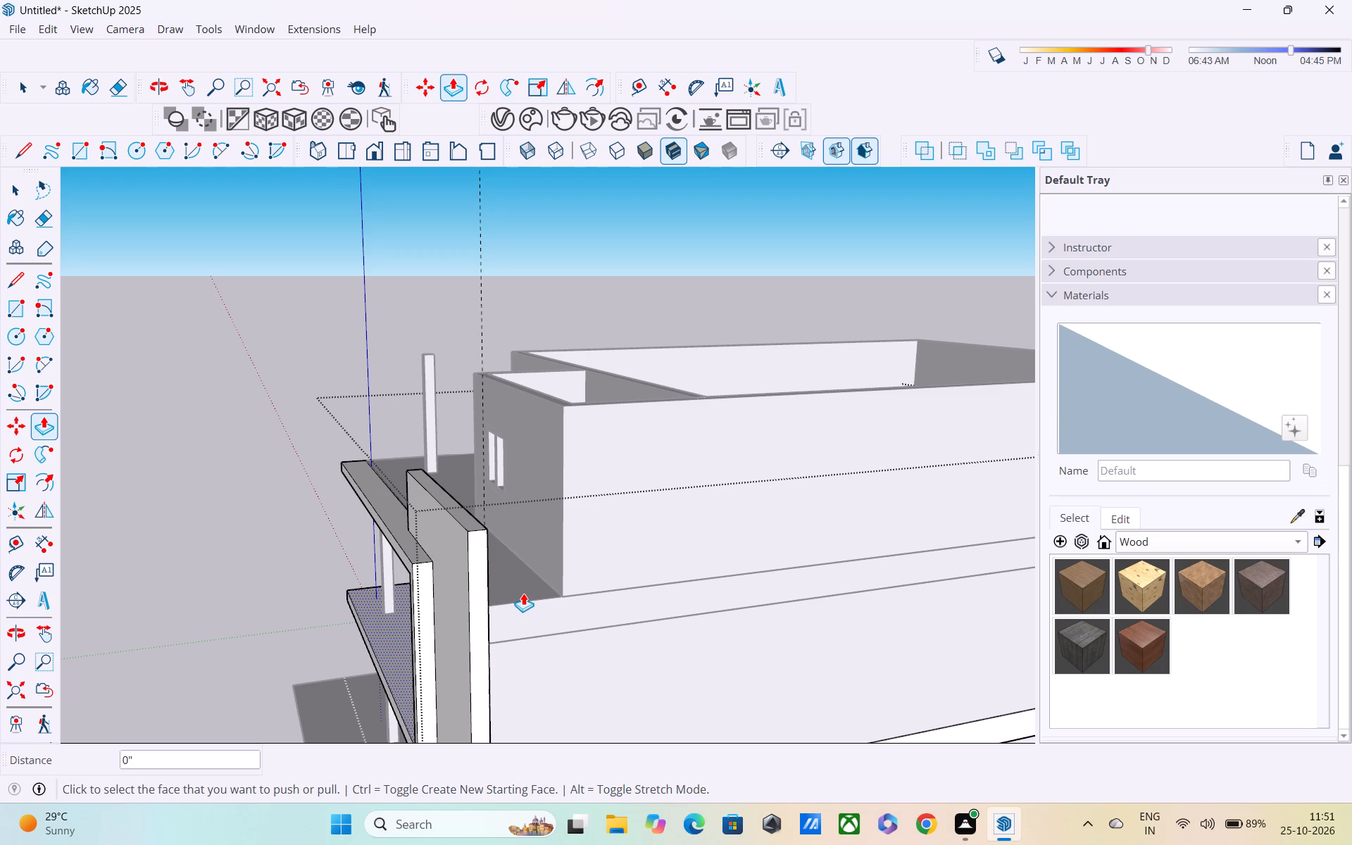
scroll(523, 593, "down", 2)
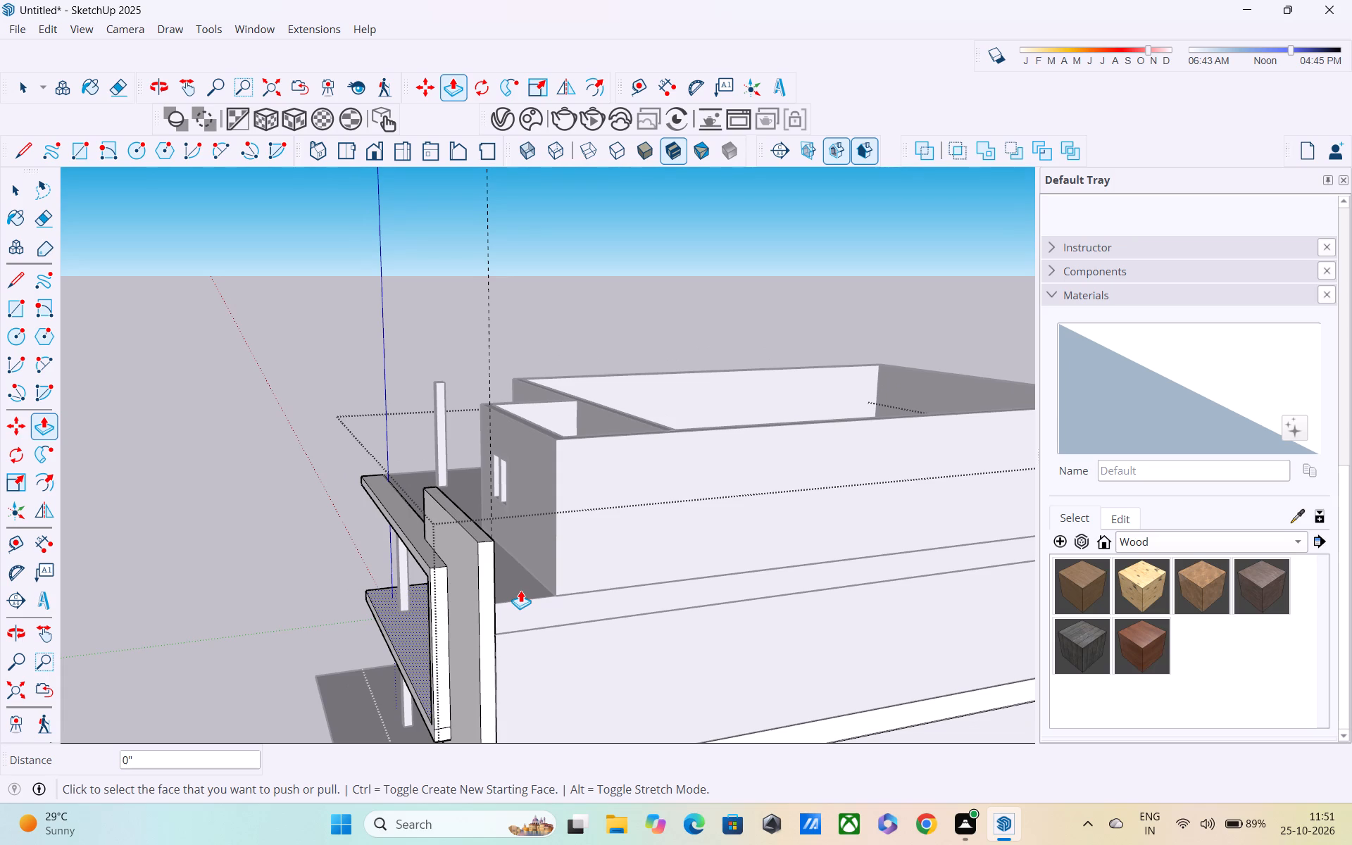
scroll(520, 590, "down", 3)
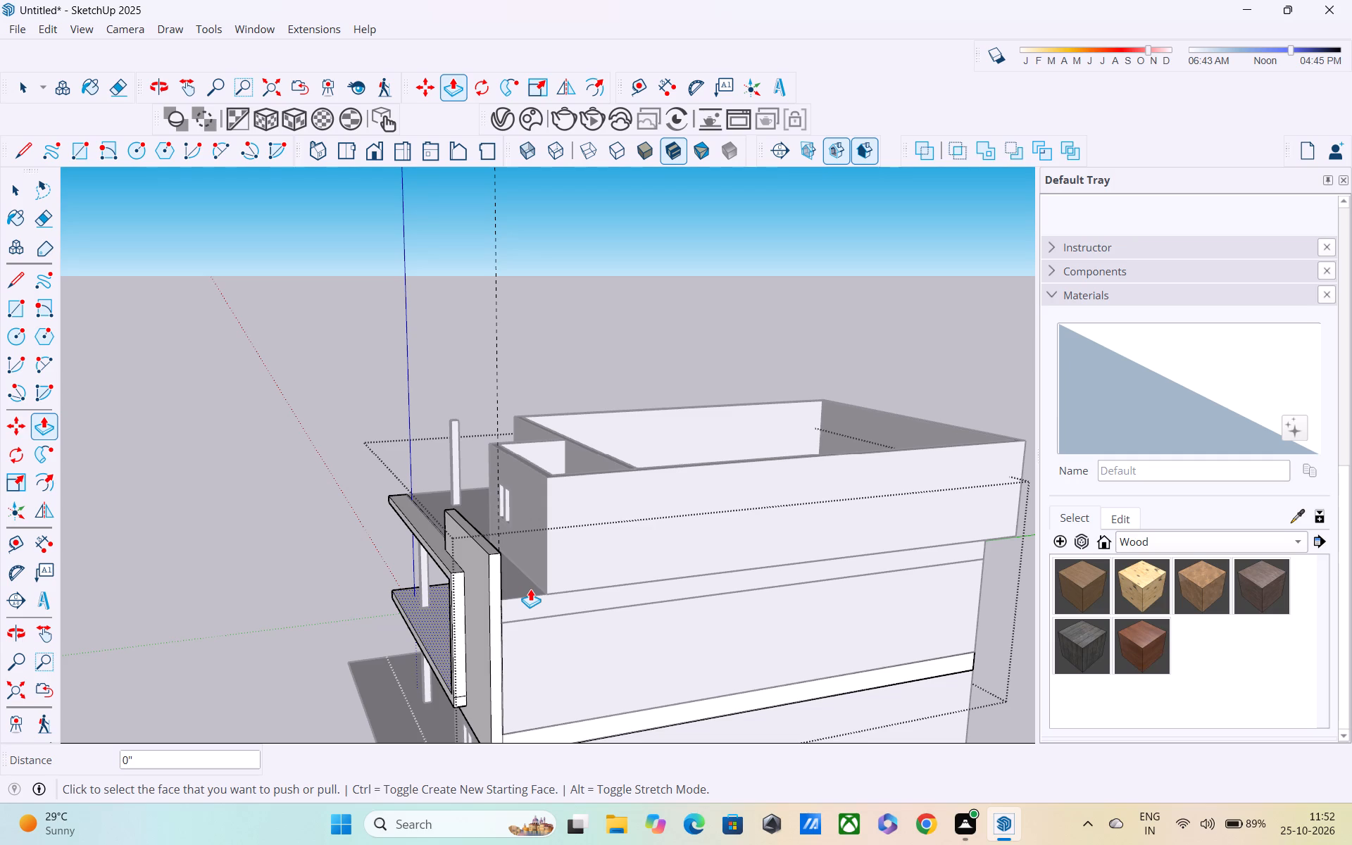
scroll(536, 591, "down", 5)
middle_click_drag(529, 587, 716, 501)
scroll(587, 507, "up", 5)
middle_click_drag(599, 505, 752, 539)
scroll(723, 535, "down", 5)
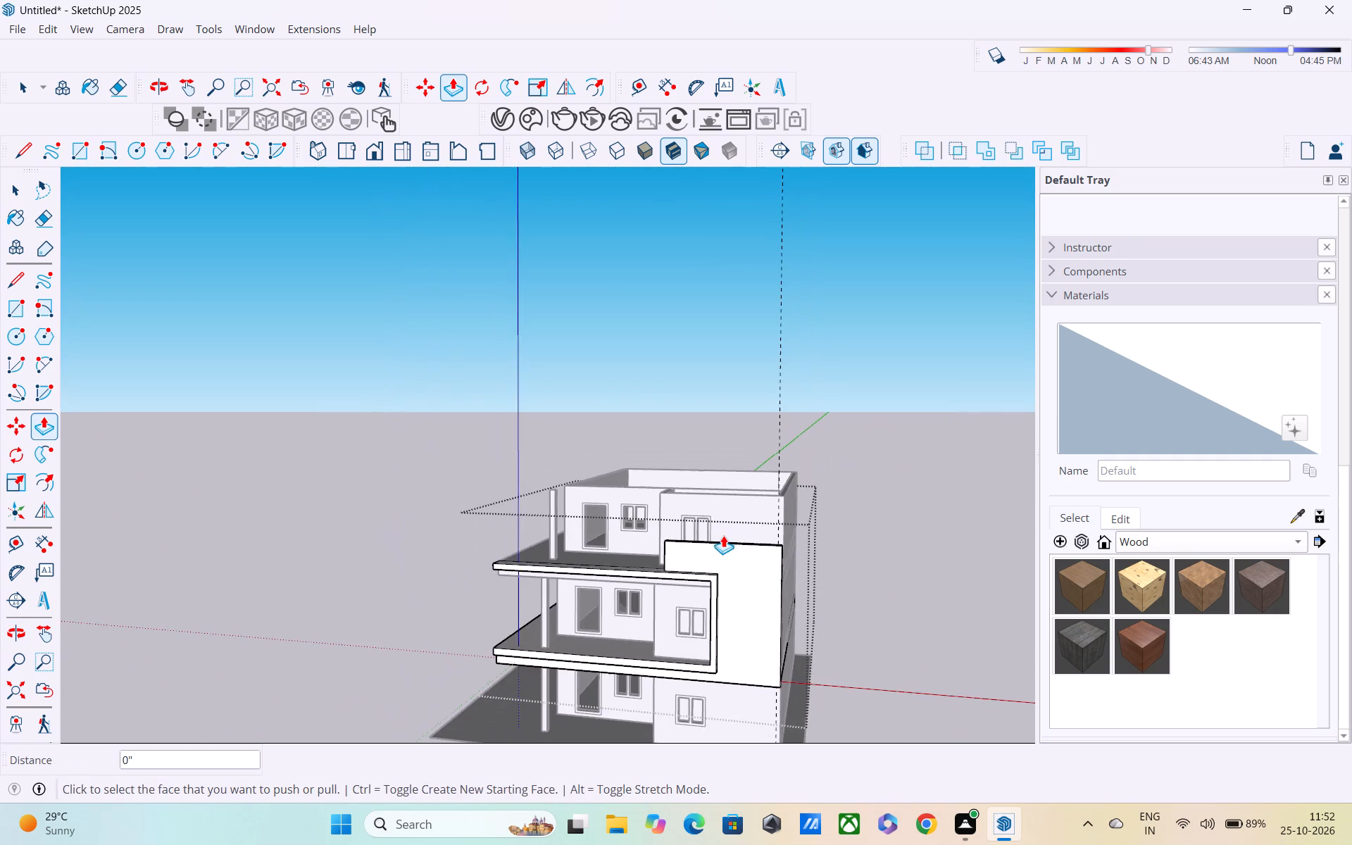
middle_click_drag(727, 536, 808, 530)
key("Escape")
middle_click_drag(666, 557, 666, 615)
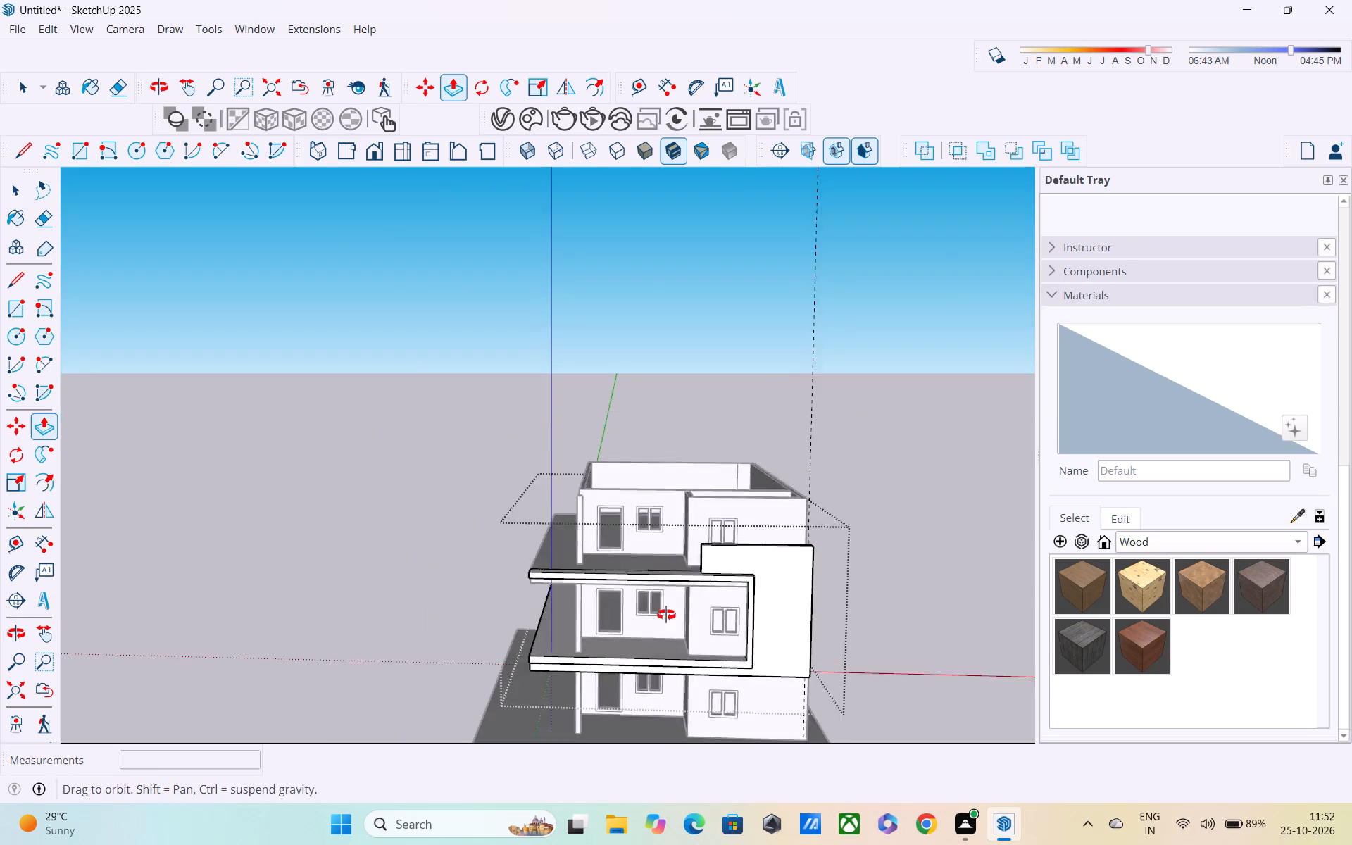
middle_click_drag(666, 615, 661, 674)
Open the top-storey walls for editing and select all of their connected geometry.
key("space")
double_click(668, 517)
middle_click_drag(679, 546, 689, 580)
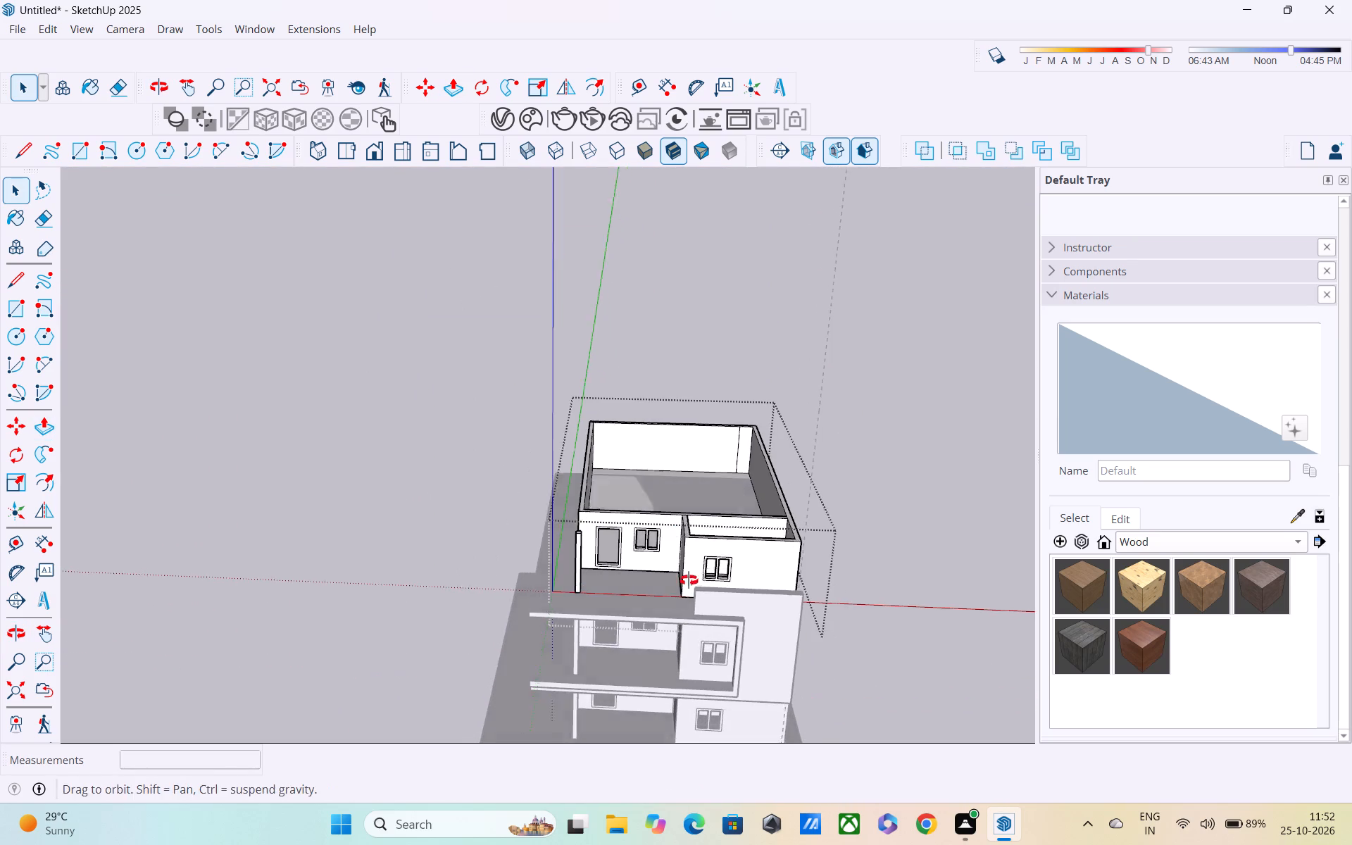
middle_click_drag(689, 580, 718, 696)
scroll(669, 579, "up", 10)
middle_click_drag(703, 553, 629, 678)
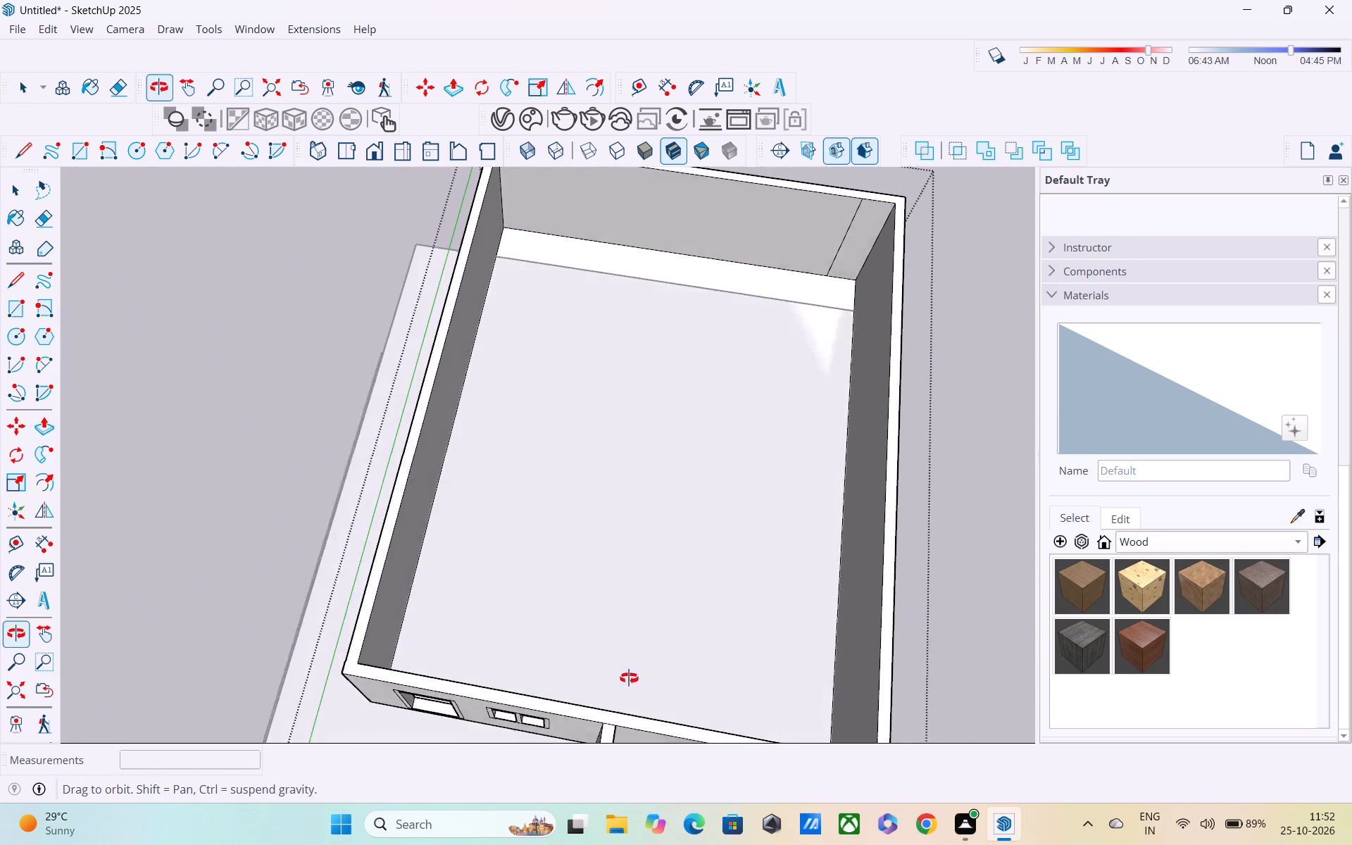
middle_click_drag(629, 678, 625, 659)
scroll(622, 658, "down", 4)
middle_click_drag(622, 658, 761, 765)
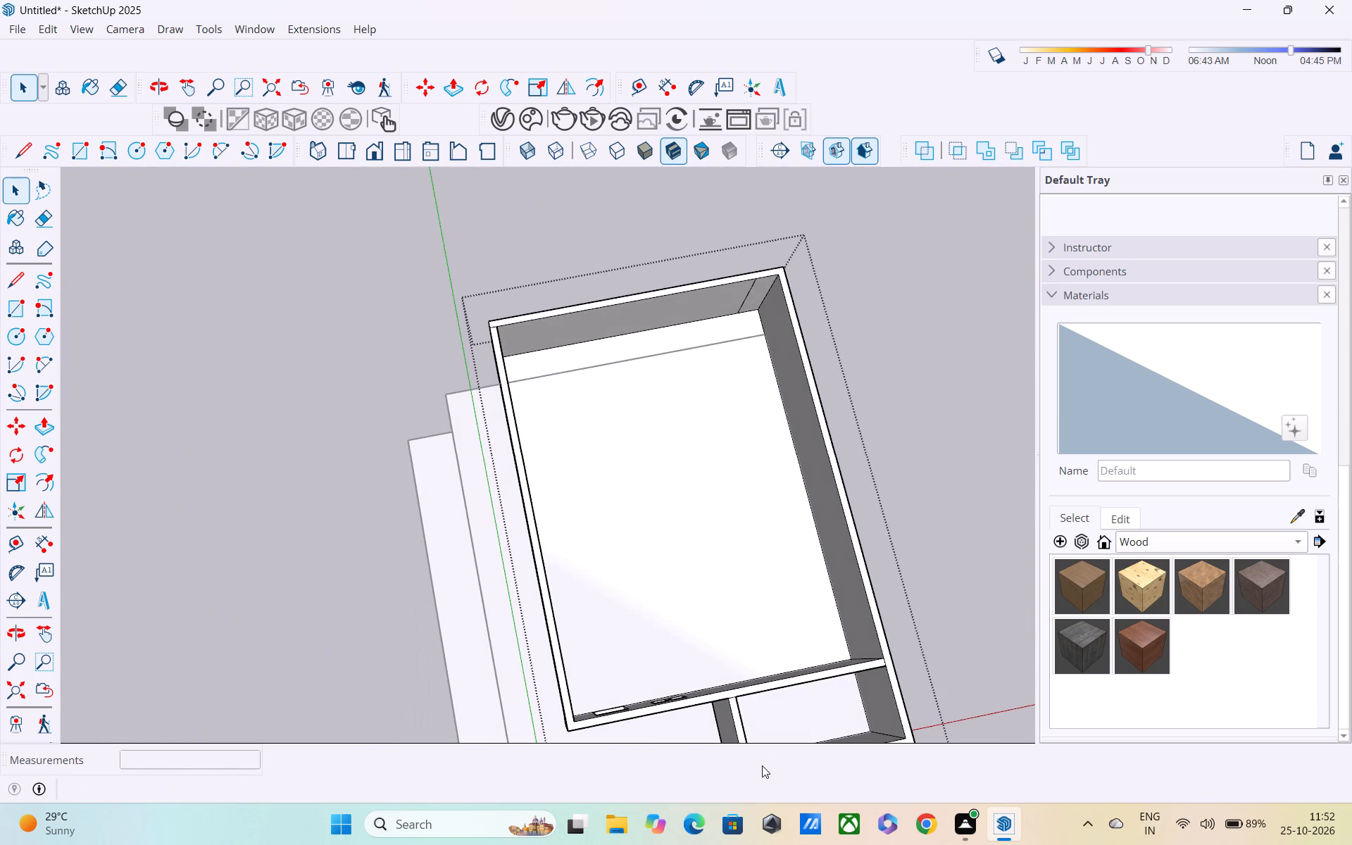
scroll(715, 731, "up", 4)
middle_click_drag(701, 715, 687, 646)
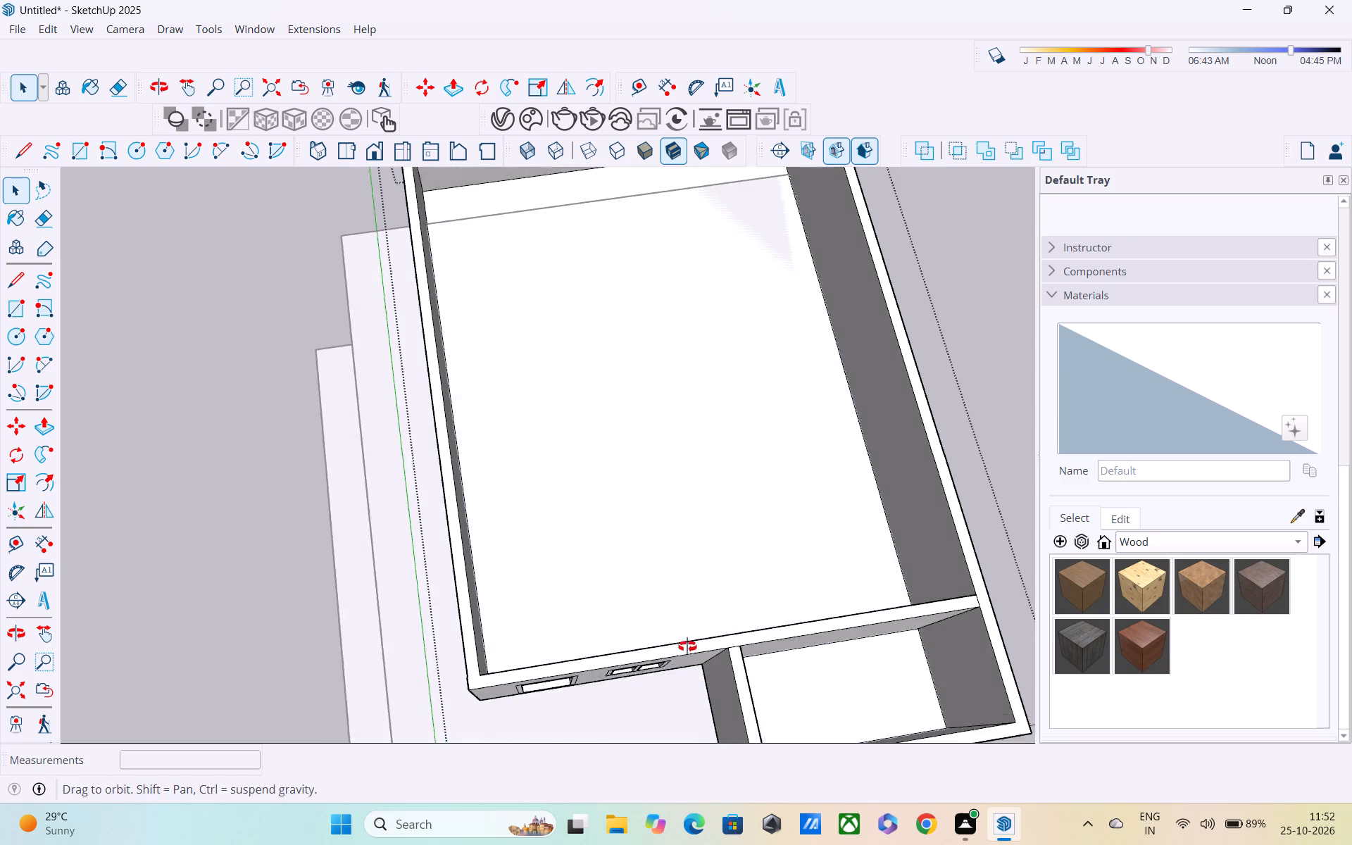
middle_click_drag(687, 646, 696, 607)
scroll(715, 625, "up", 2)
scroll(717, 626, "down", 1)
scroll(717, 626, "up", 2)
middle_click_drag(708, 592, 684, 515)
scroll(684, 515, "up", 1)
middle_click_drag(708, 537, 870, 604)
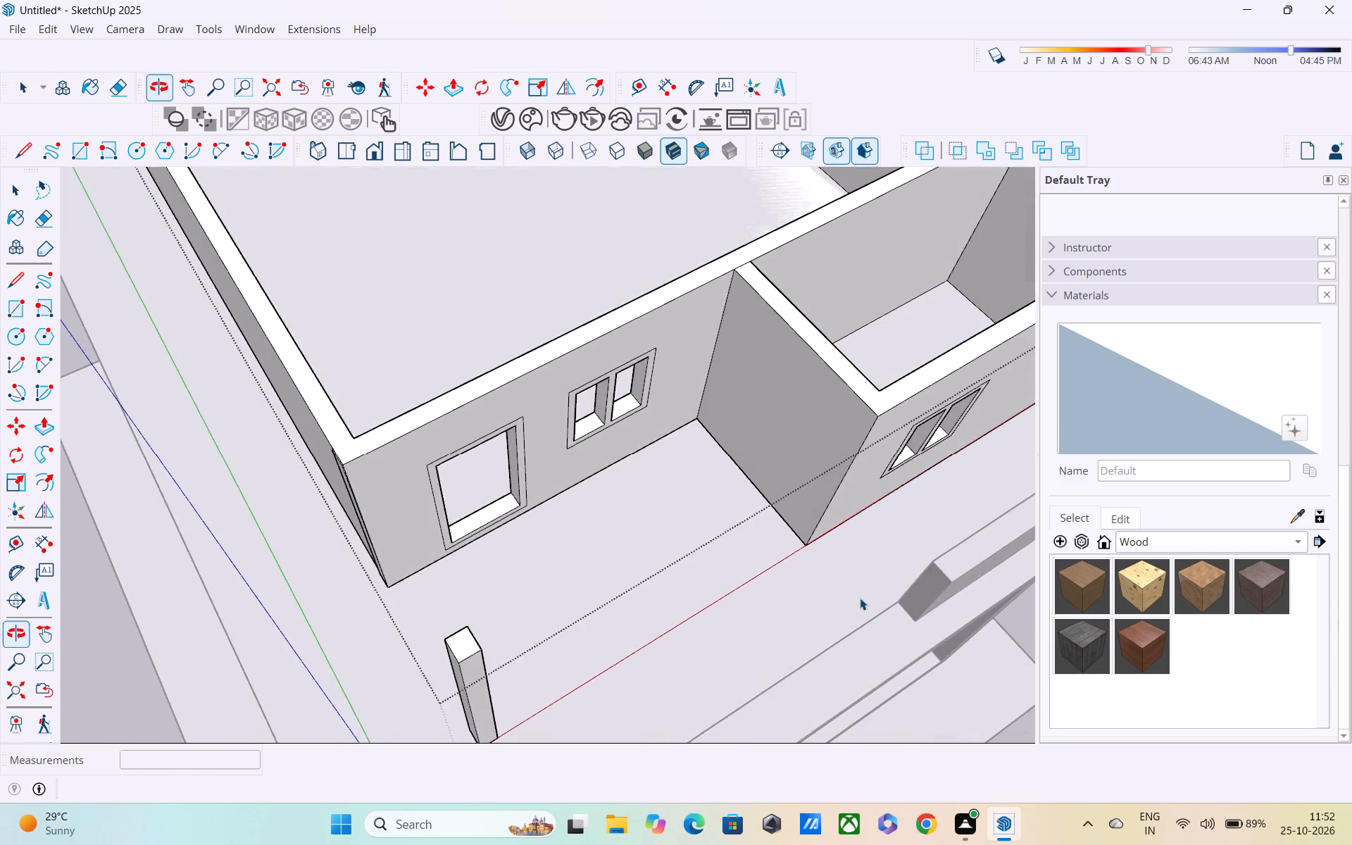
scroll(349, 413, "up", 1)
double_click(468, 413)
middle_click_drag(610, 403, 392, 536)
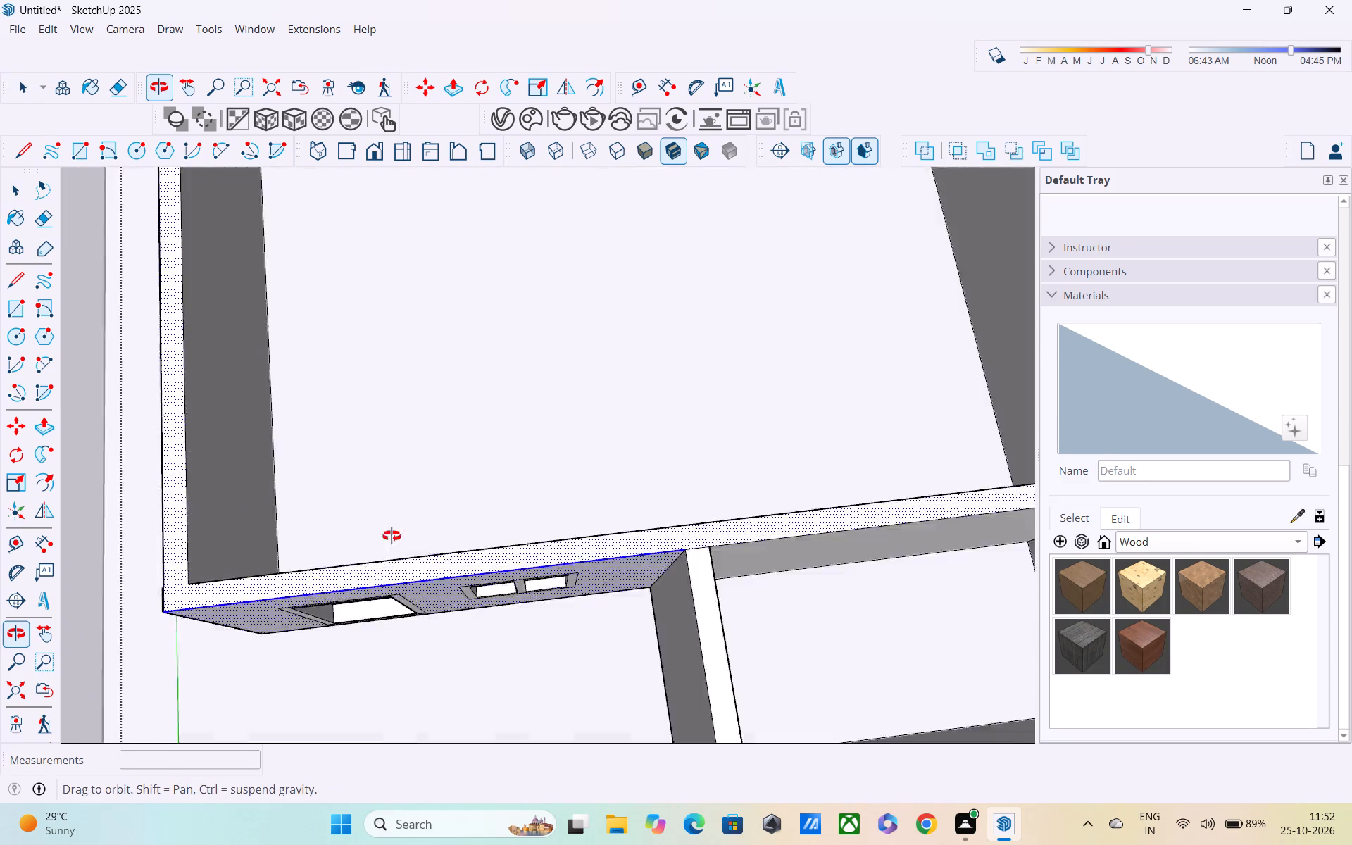
middle_click_drag(392, 536, 368, 537)
scroll(366, 535, "up", 1)
scroll(365, 523, "down", 5)
triple_click(510, 666)
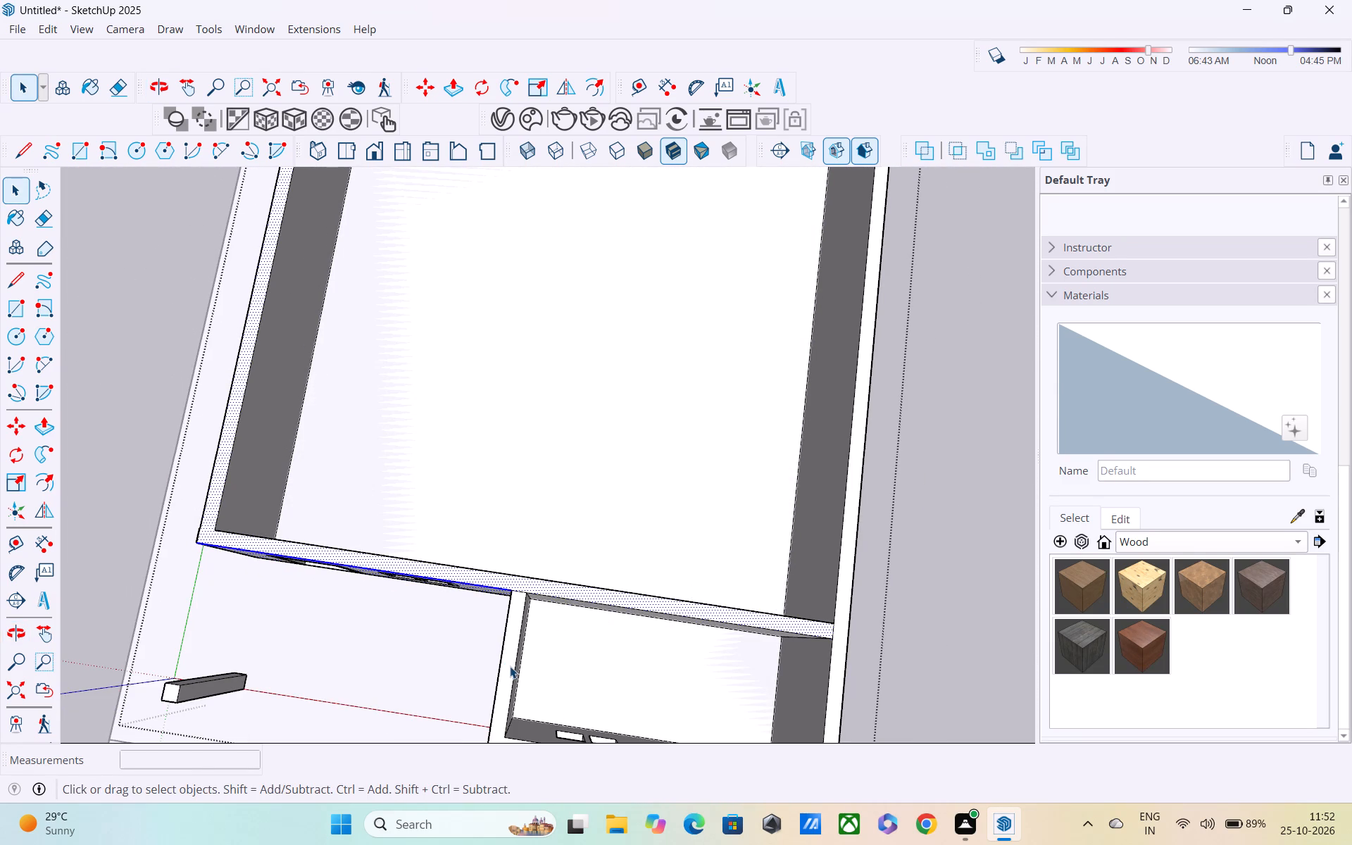
Draw a 10' vertical line down the inner corner where the projecting front room meets the set-back front wall.
middle_click_drag(512, 663, 553, 461)
scroll(544, 472, "up", 5)
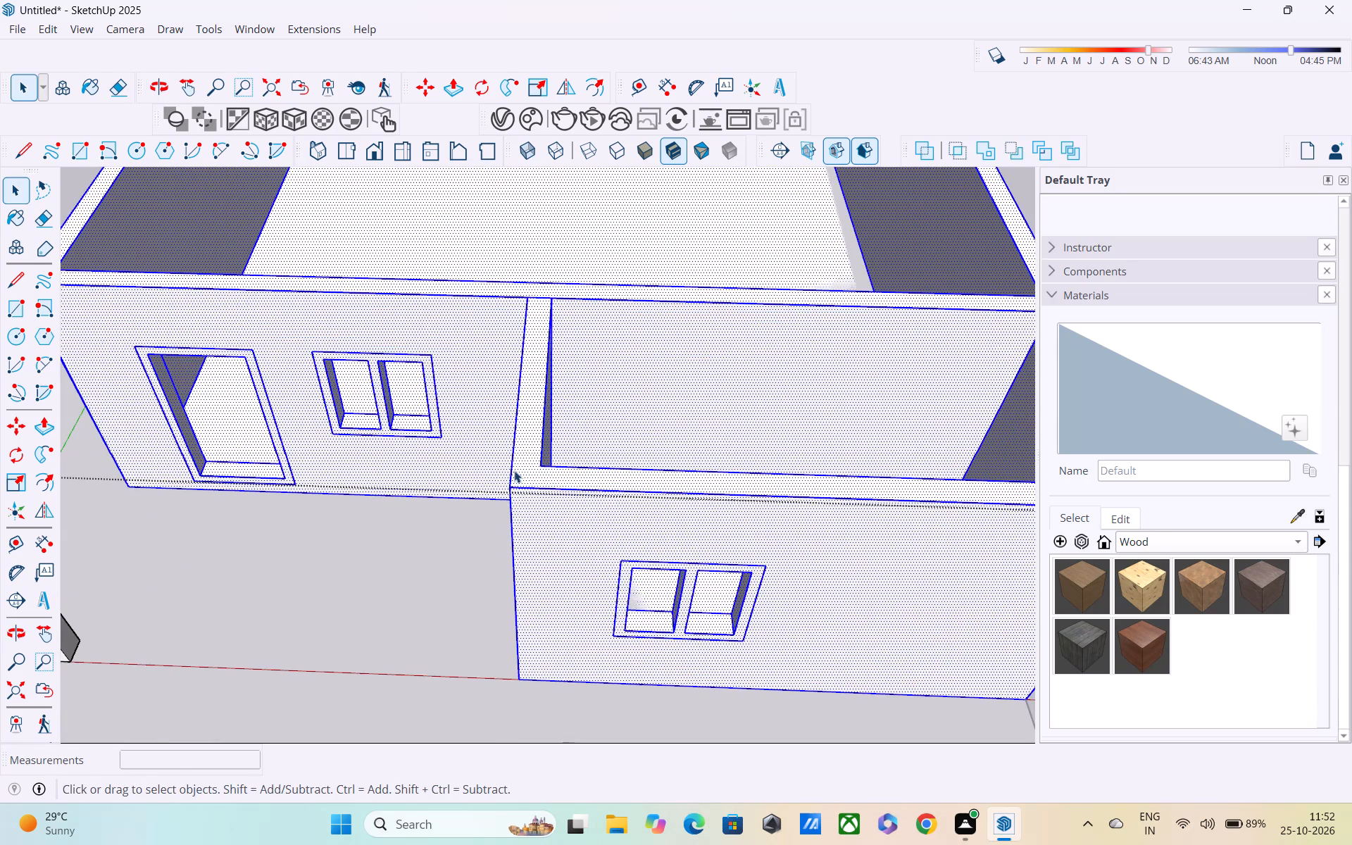
key("l")
middle_click_drag(491, 458, 675, 346)
scroll(521, 324, "up", 5)
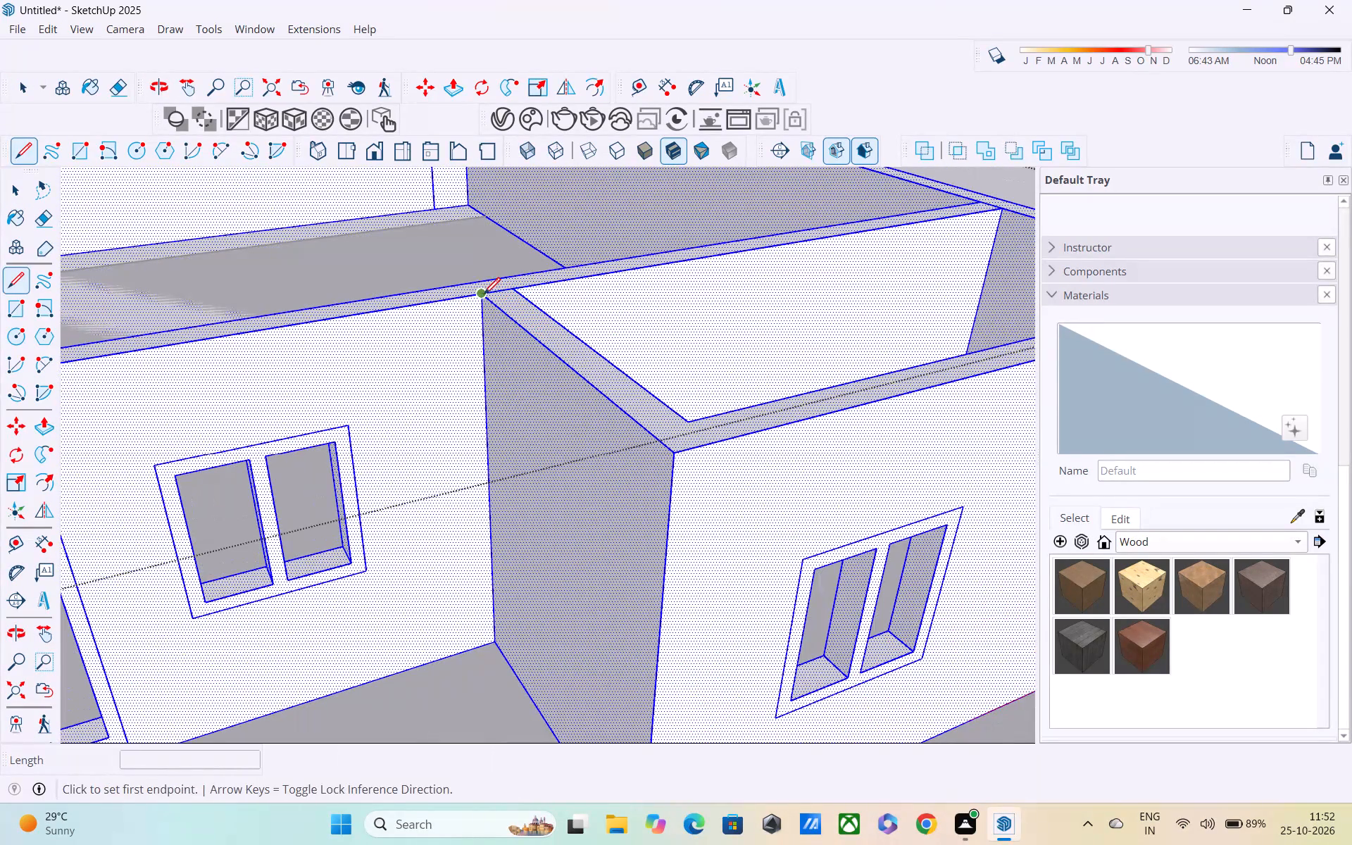
left_click(482, 295)
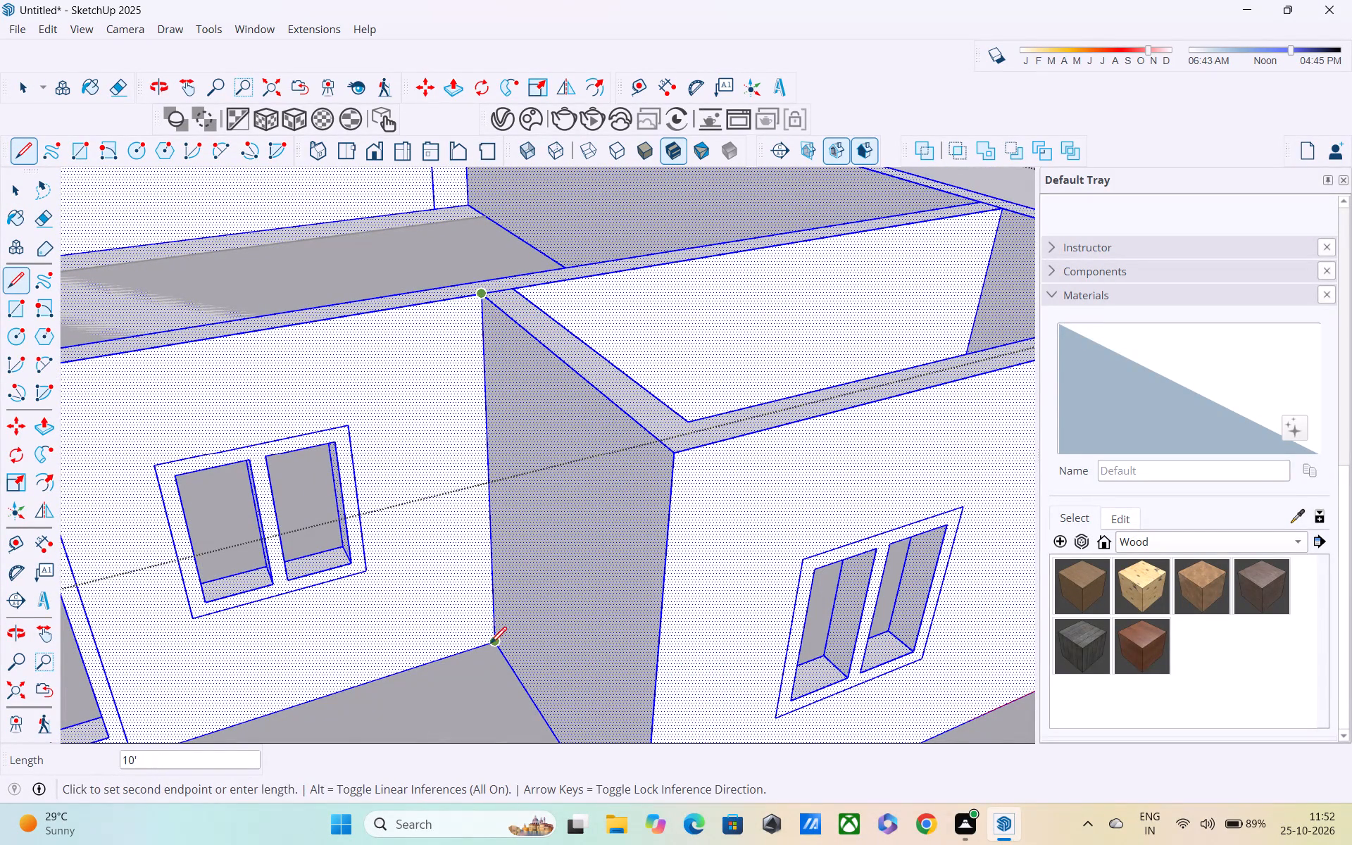
left_click(491, 647)
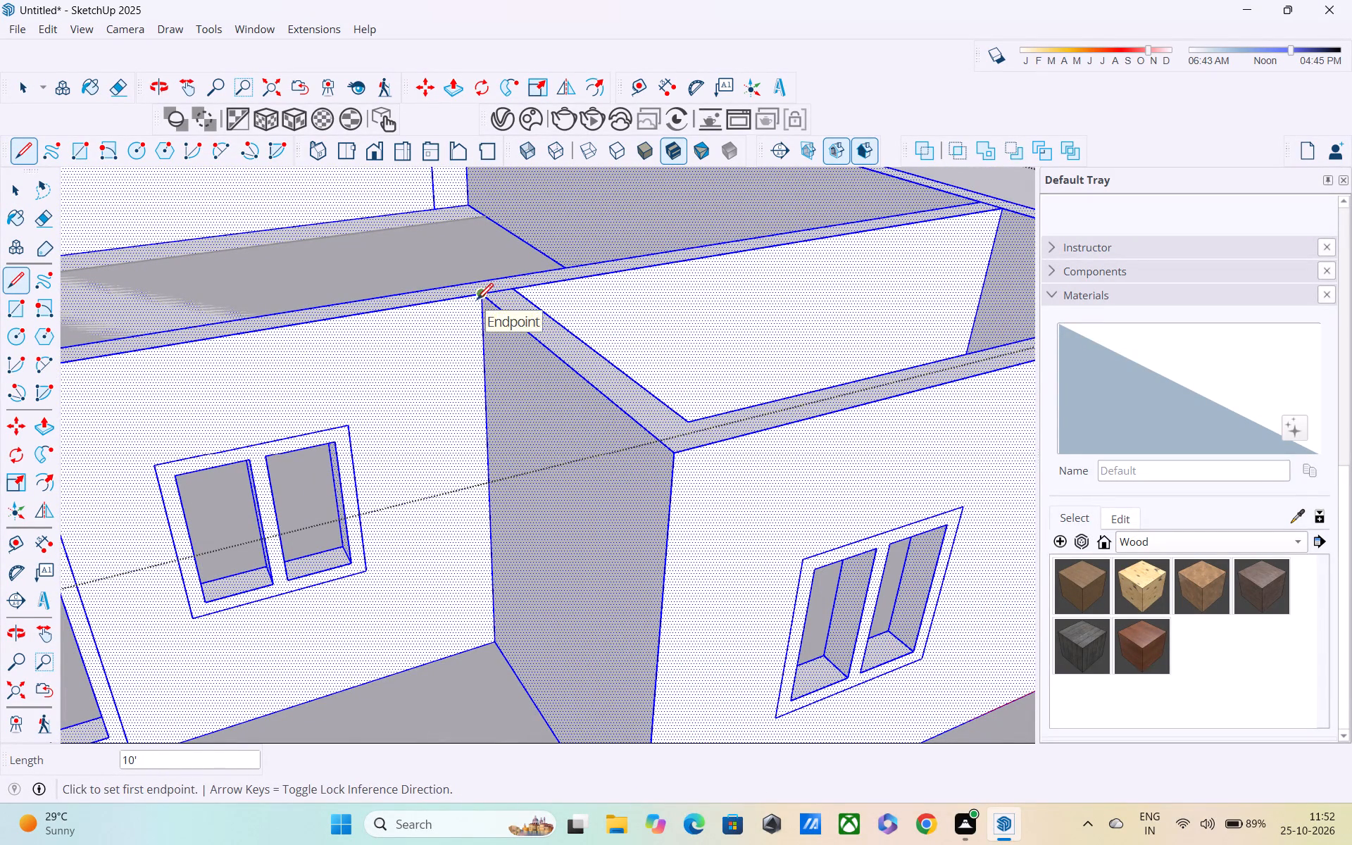
Draw a 9" line across the top face of the set-back wall from the projecting room's inner corner.
middle_click_drag(477, 306, 899, 437)
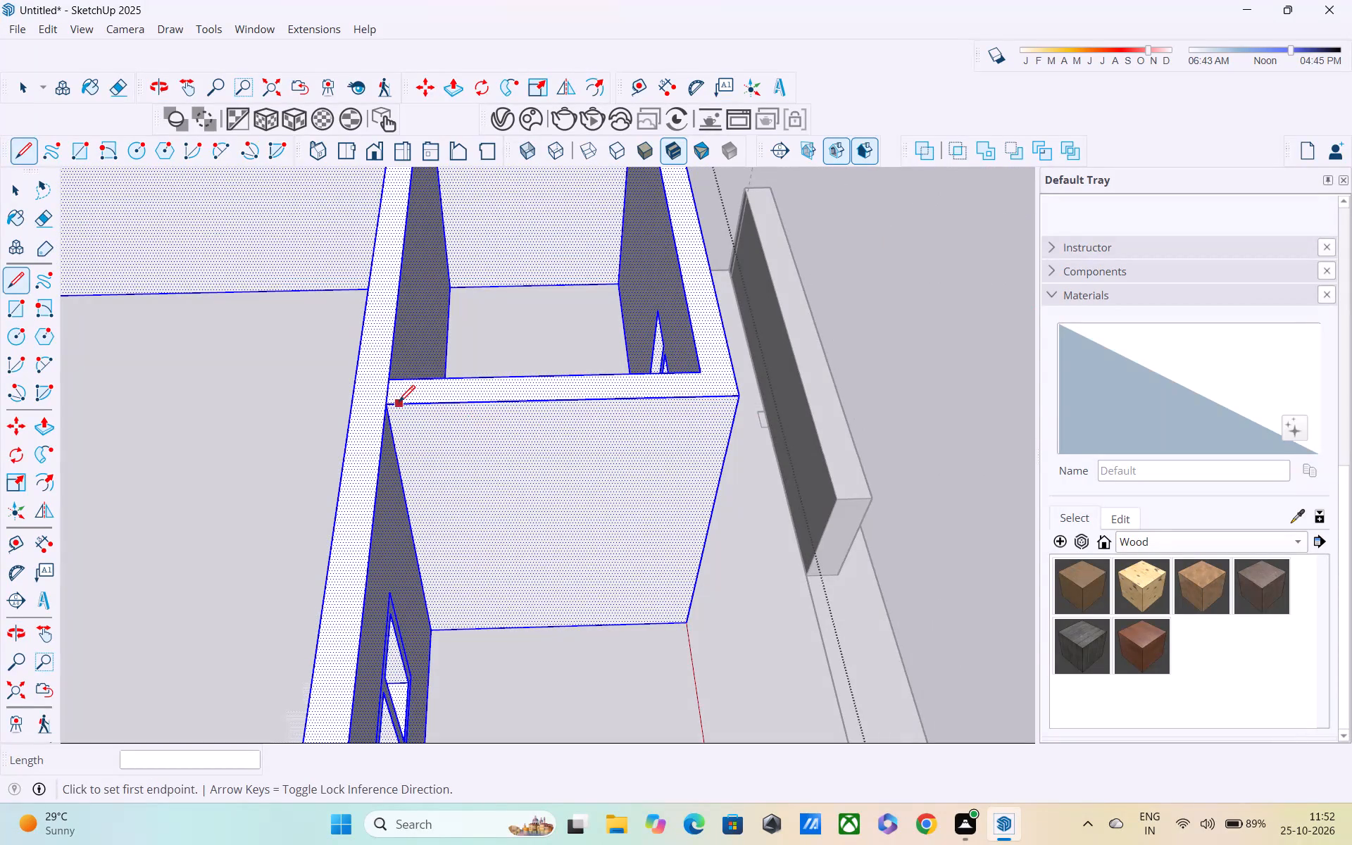
left_click(389, 403)
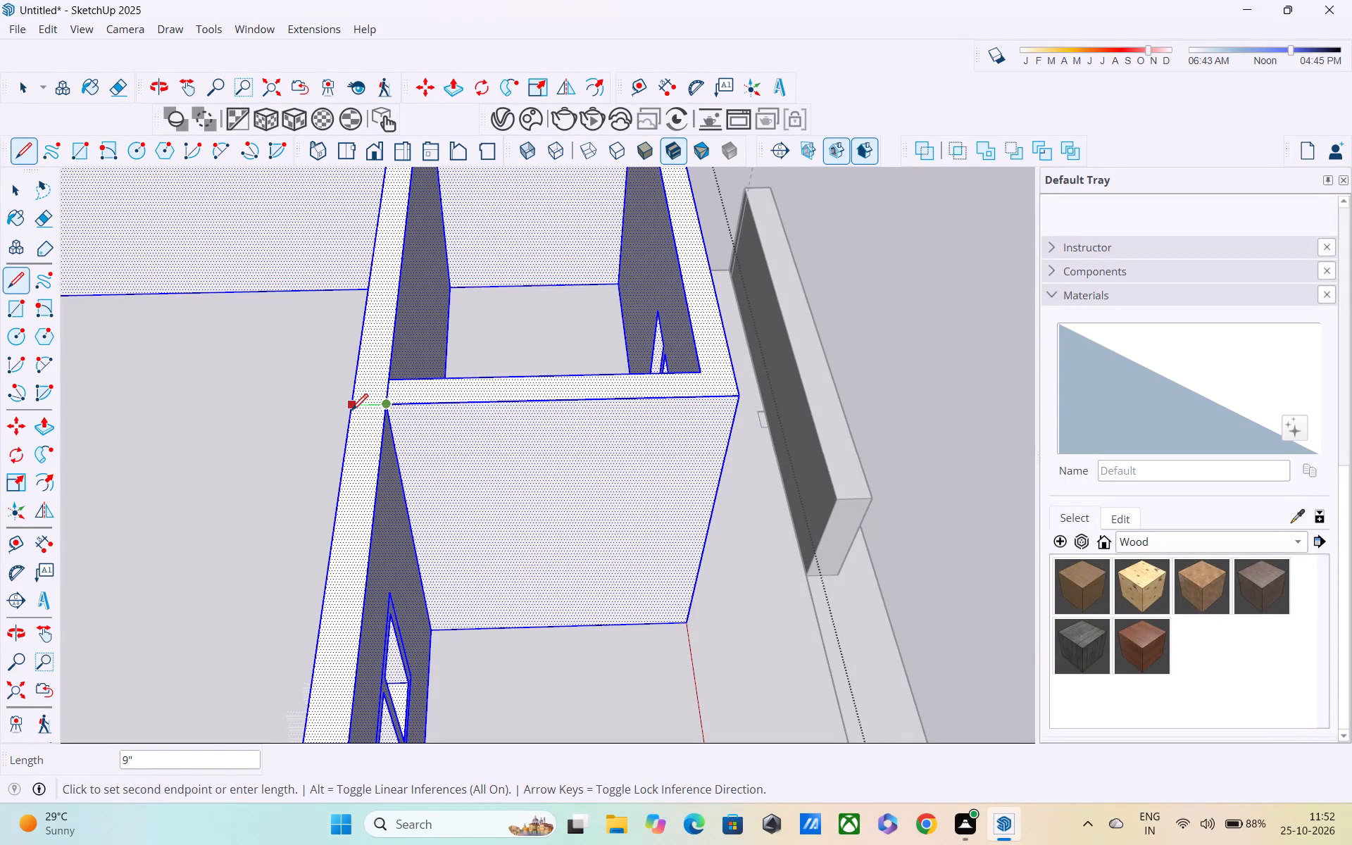
left_click(351, 412)
Examine the top-storey walls and the front elevation from above and from the front.
middle_click_drag(364, 433, 114, 454)
scroll(111, 437, "down", 6)
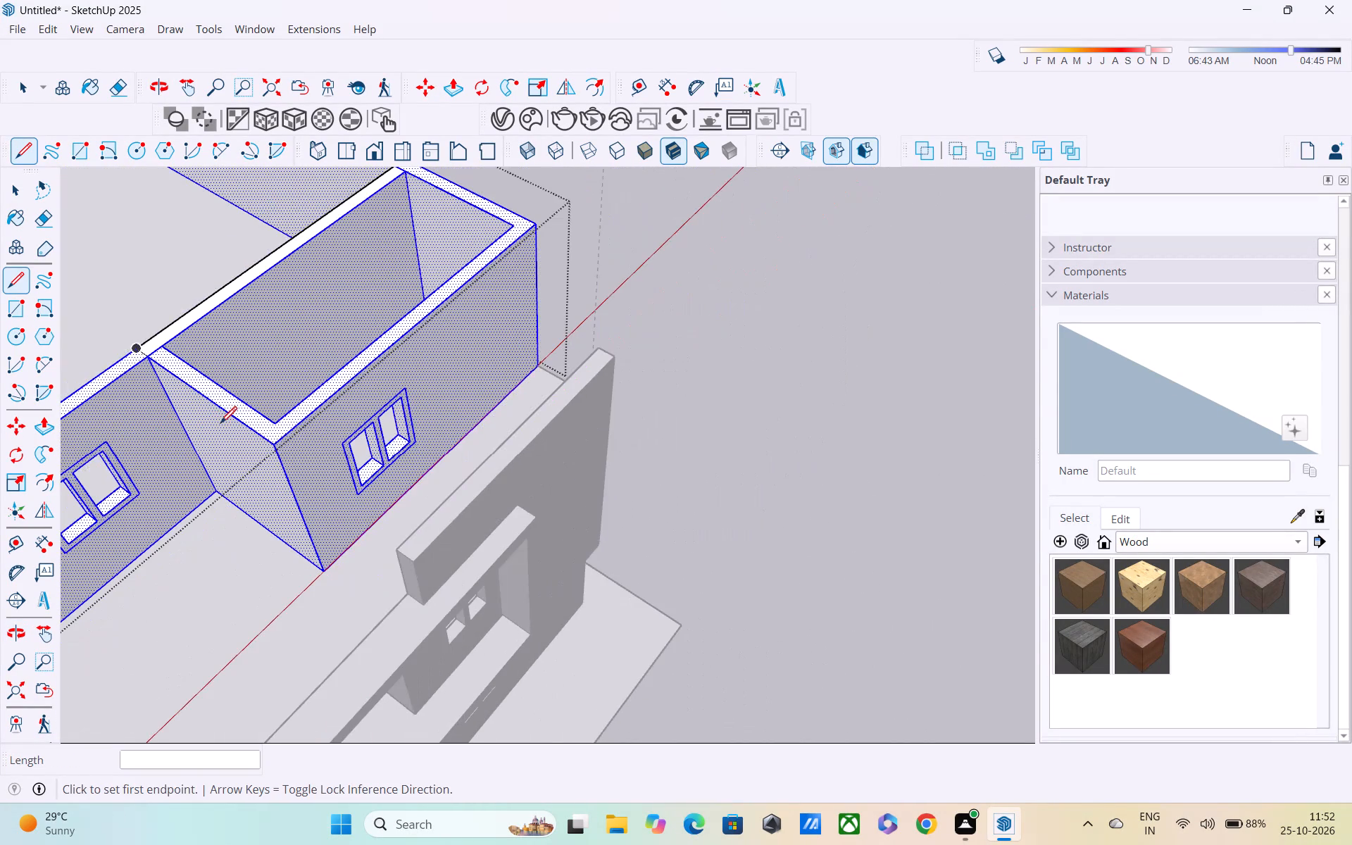
scroll(220, 425, "down", 1)
middle_click_drag(233, 425, 556, 560, "shift")
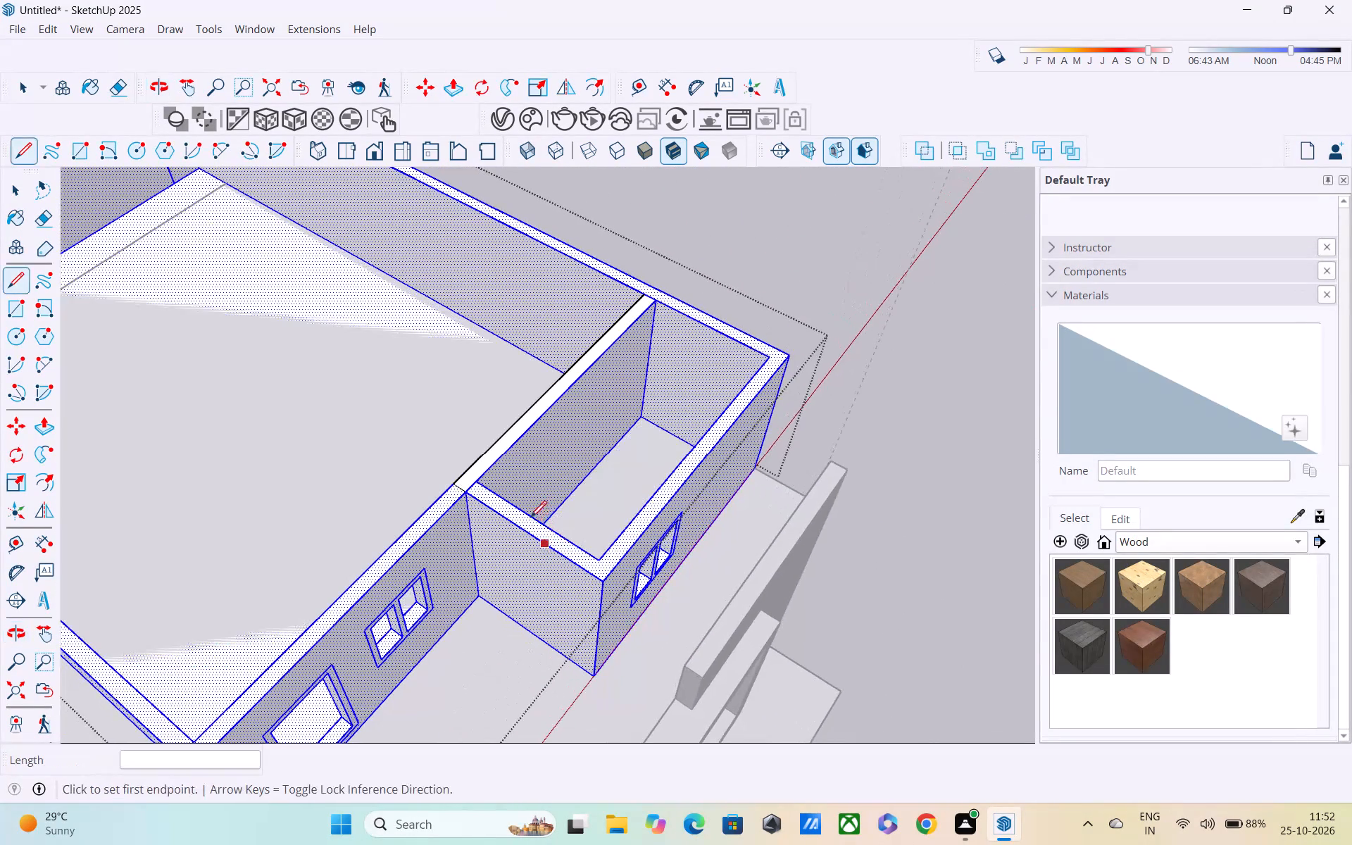
scroll(511, 480, "down", 1)
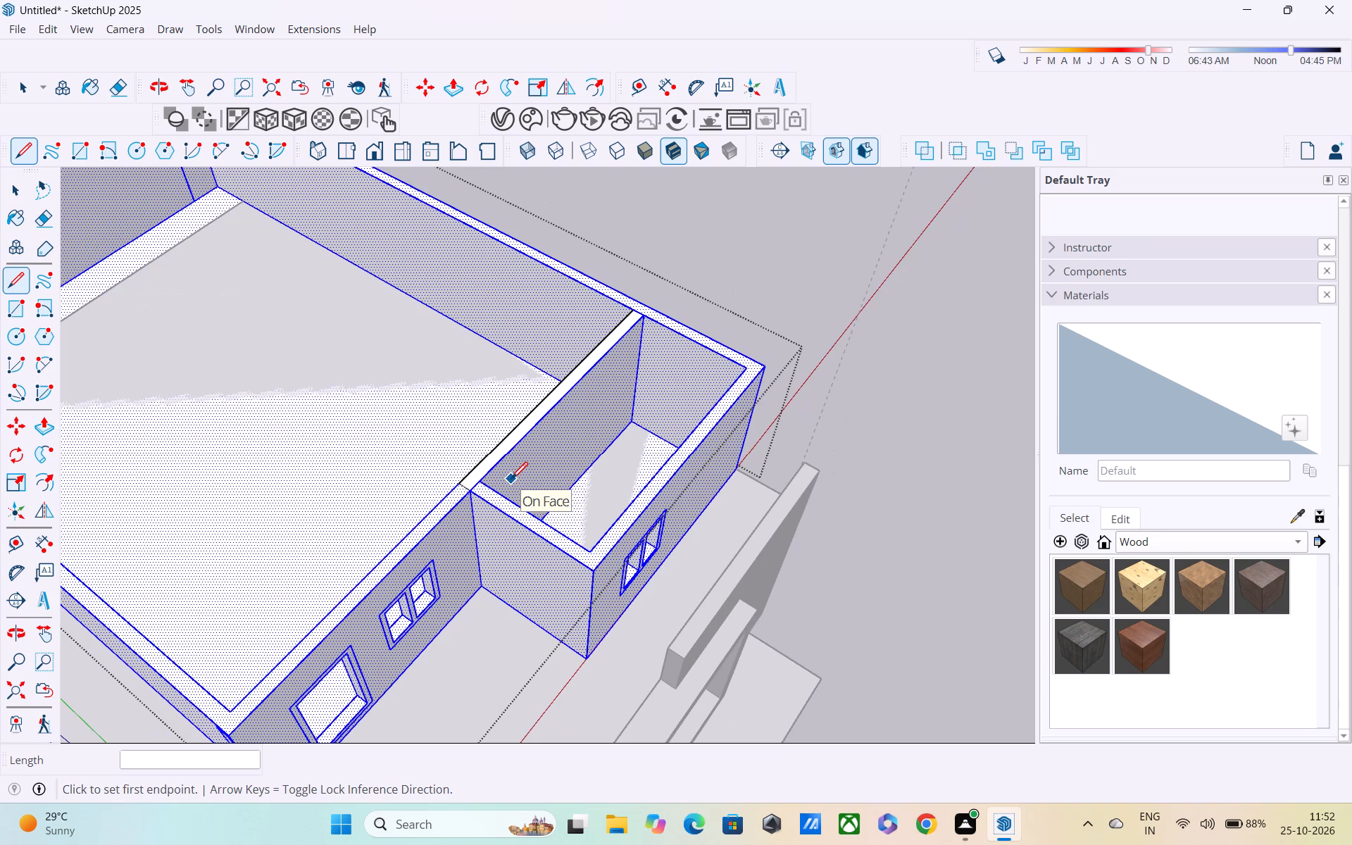
middle_click_drag(510, 480, 343, 332)
middle_click_drag(349, 351, 299, 293)
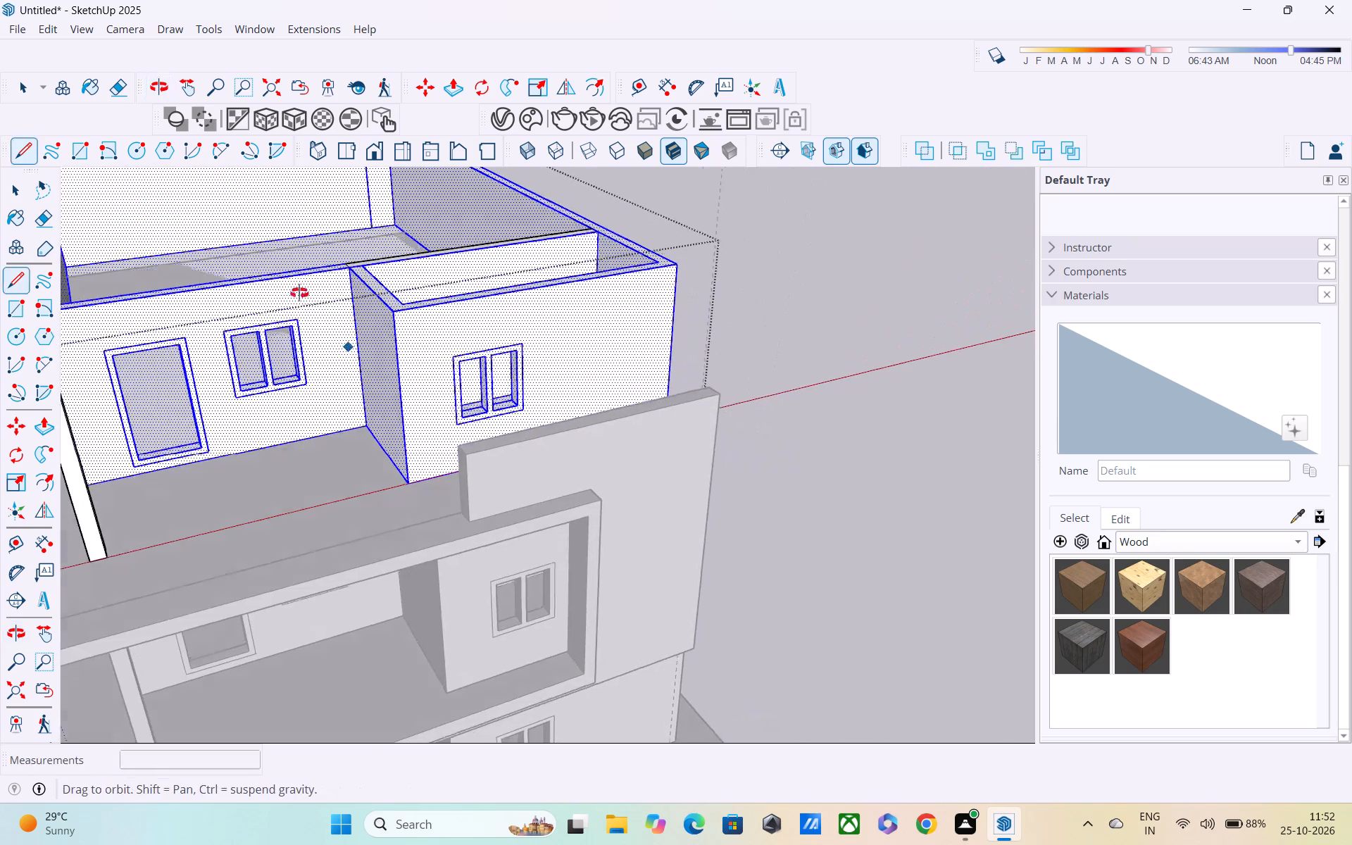
middle_click_drag(299, 293, 246, 118)
middle_click_drag(398, 363, 438, 643)
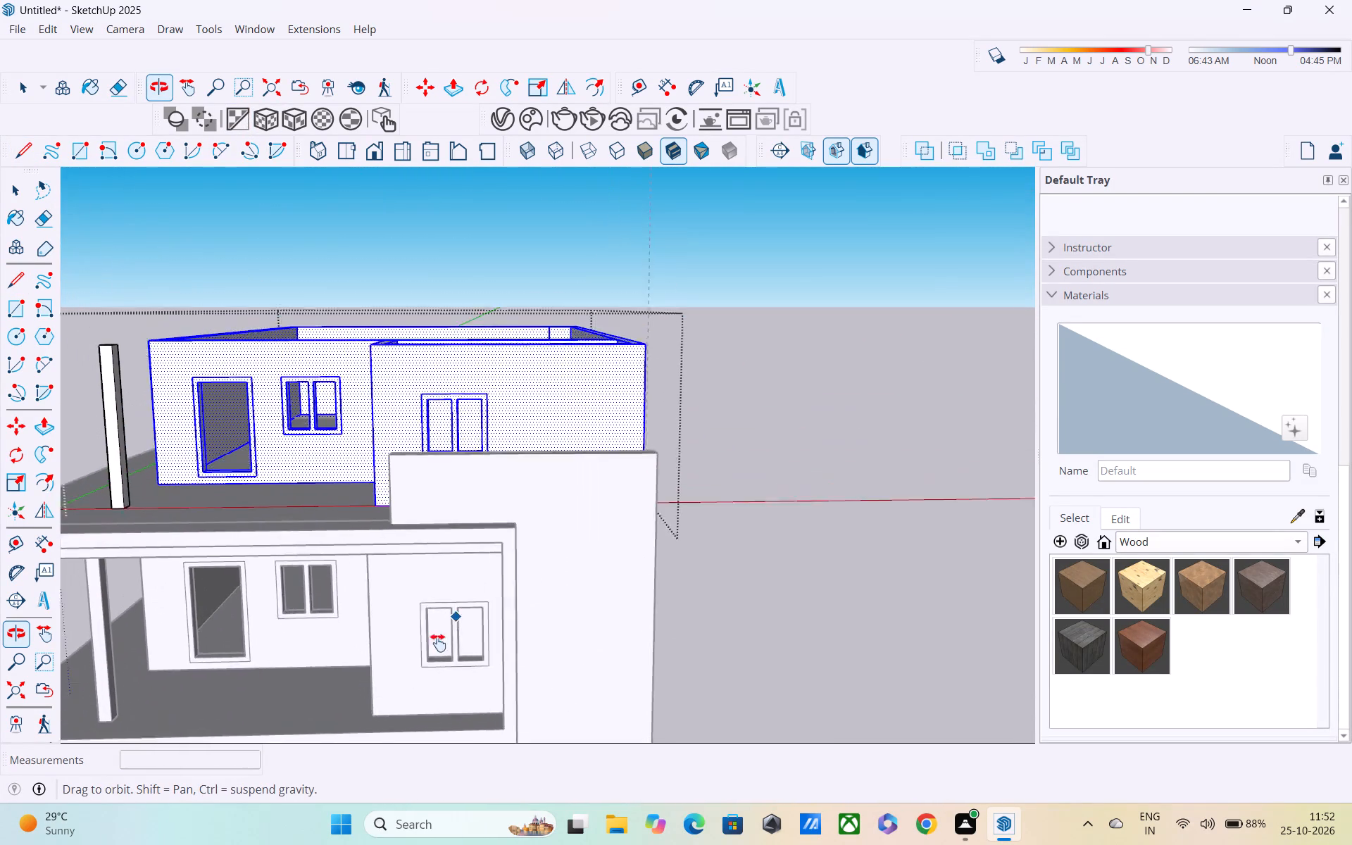
middle_click_drag(438, 643, 440, 651)
scroll(414, 584, "down", 2)
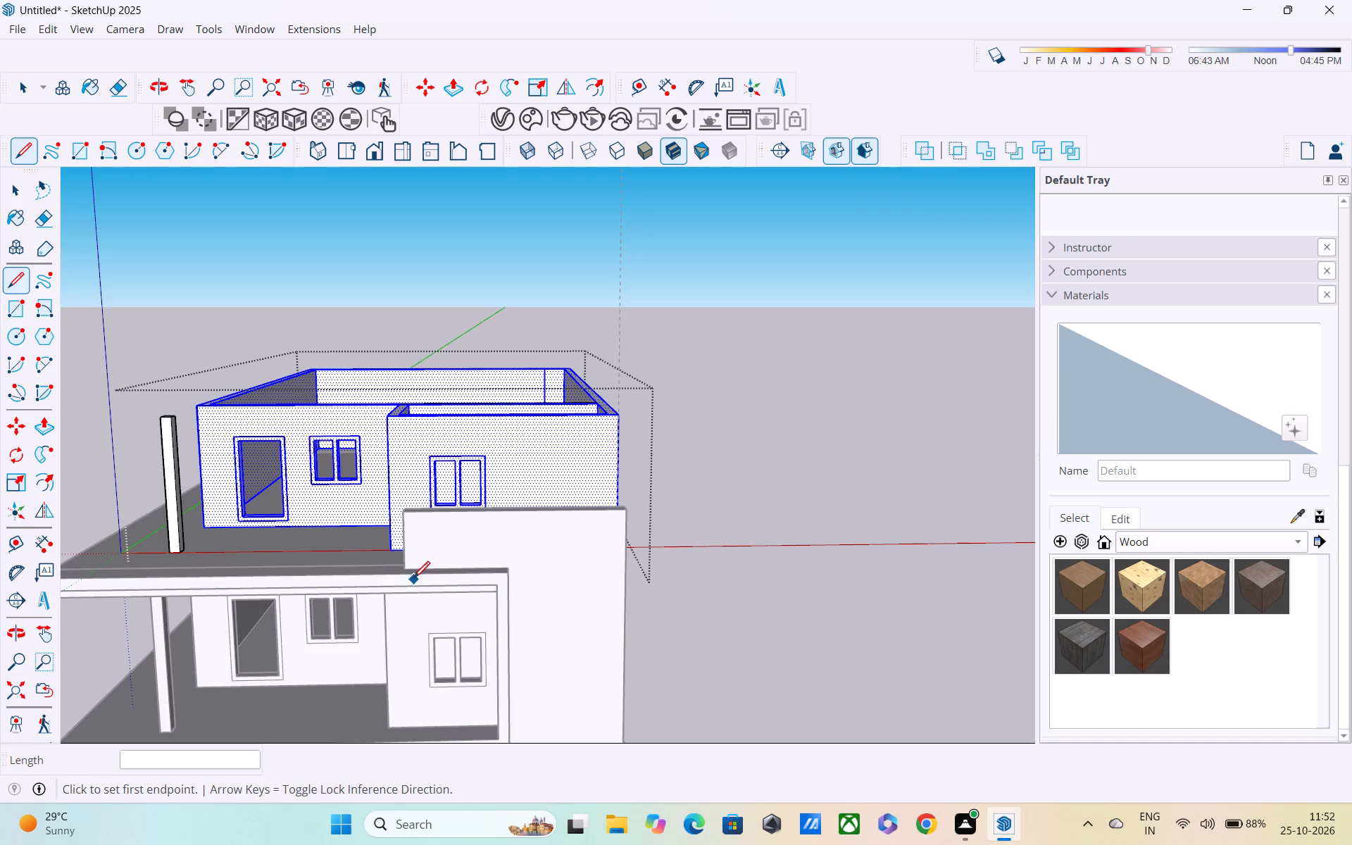
middle_click_drag(413, 580, 589, 796)
middle_click_drag(478, 596, 503, 634)
Deselect the geometry, reopen the top-storey walls and retrace the vertical corner line between the set-back front wall and projecting room.
key("space")
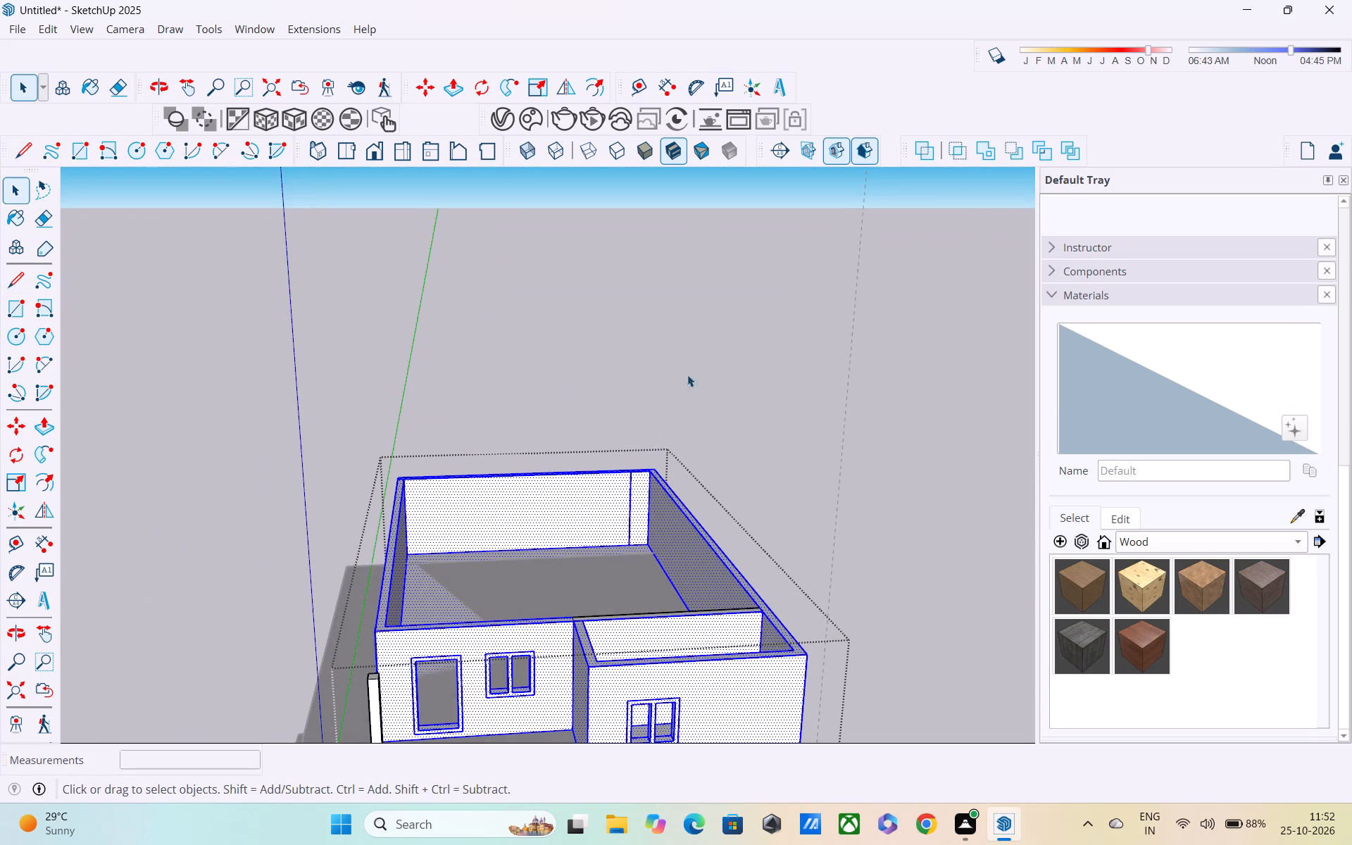
left_click(713, 343)
scroll(596, 593, "up", 3)
double_click(484, 671)
scroll(506, 662, "up", 1)
middle_click_drag(506, 661, 497, 651)
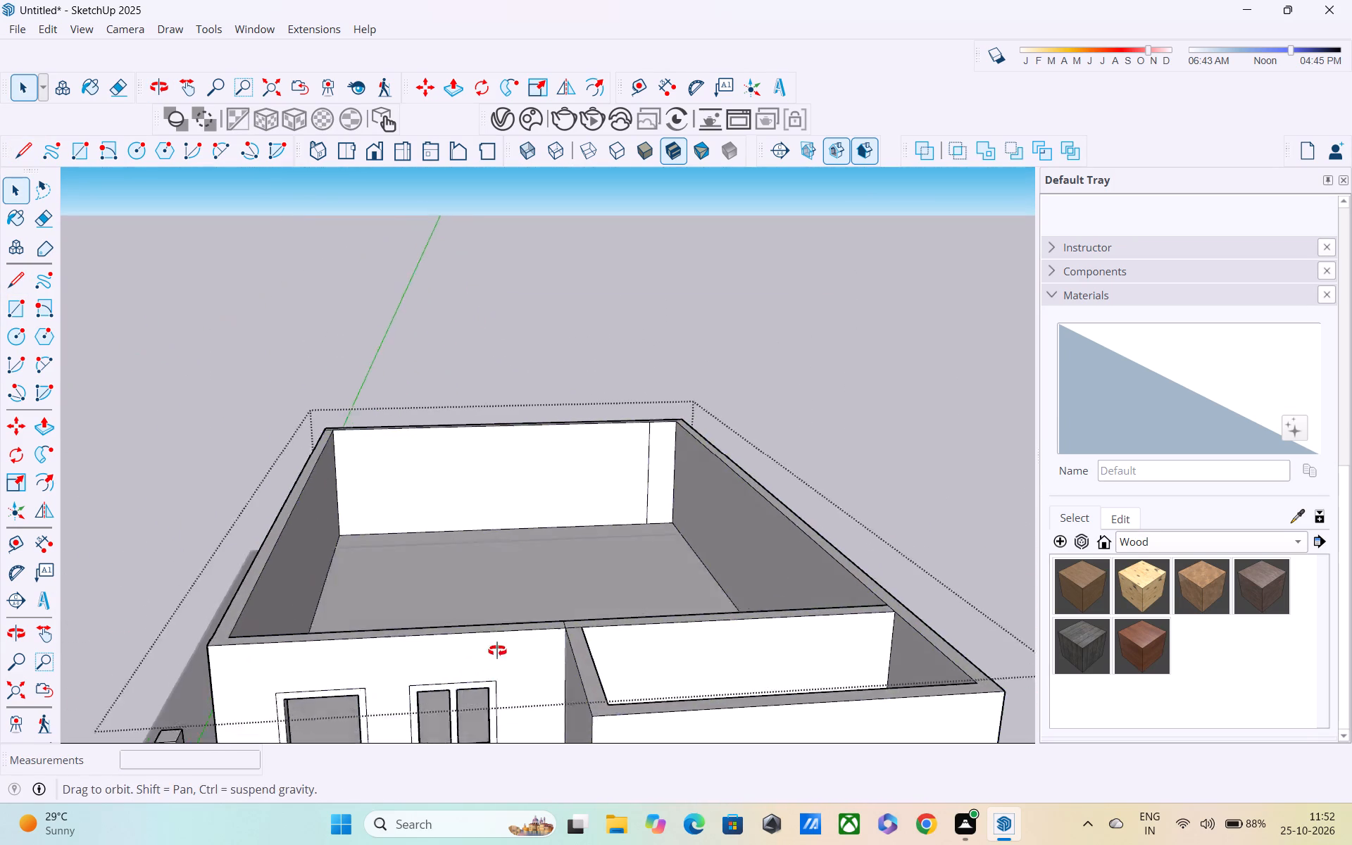
middle_click_drag(497, 651, 468, 537)
scroll(495, 561, "up", 3)
middle_click_drag(474, 558, 649, 730)
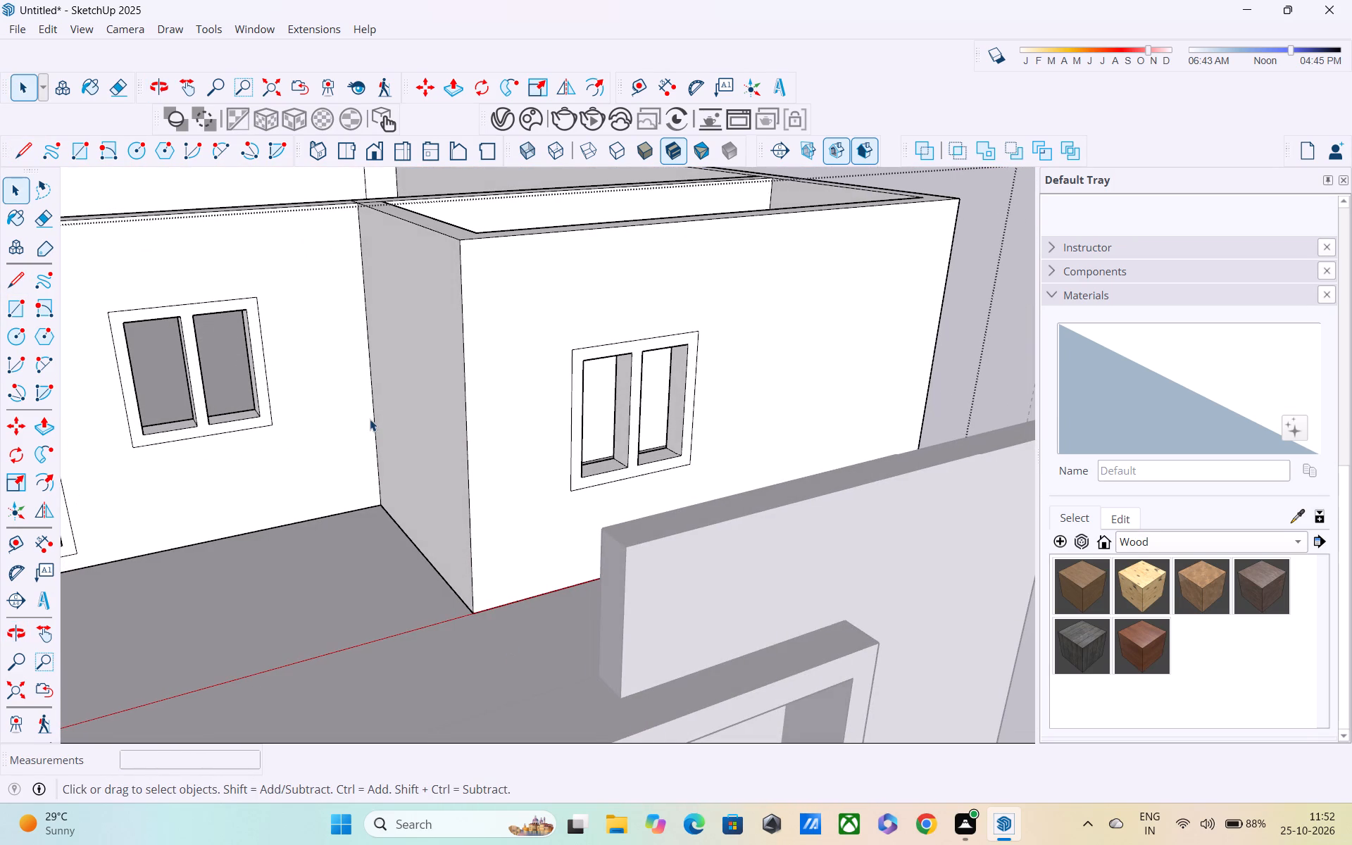
key("l")
left_click(355, 208)
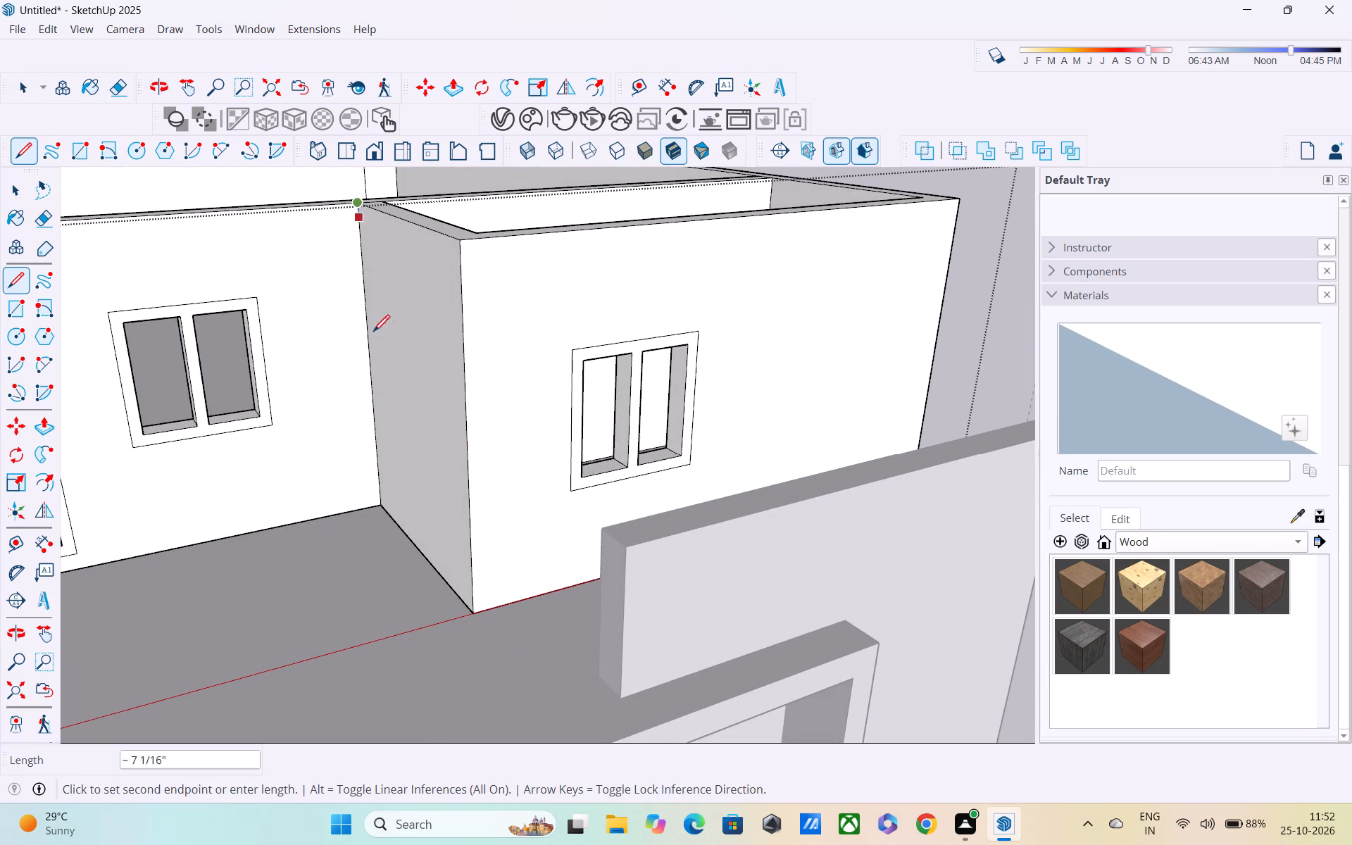
left_click(378, 506)
key("space")
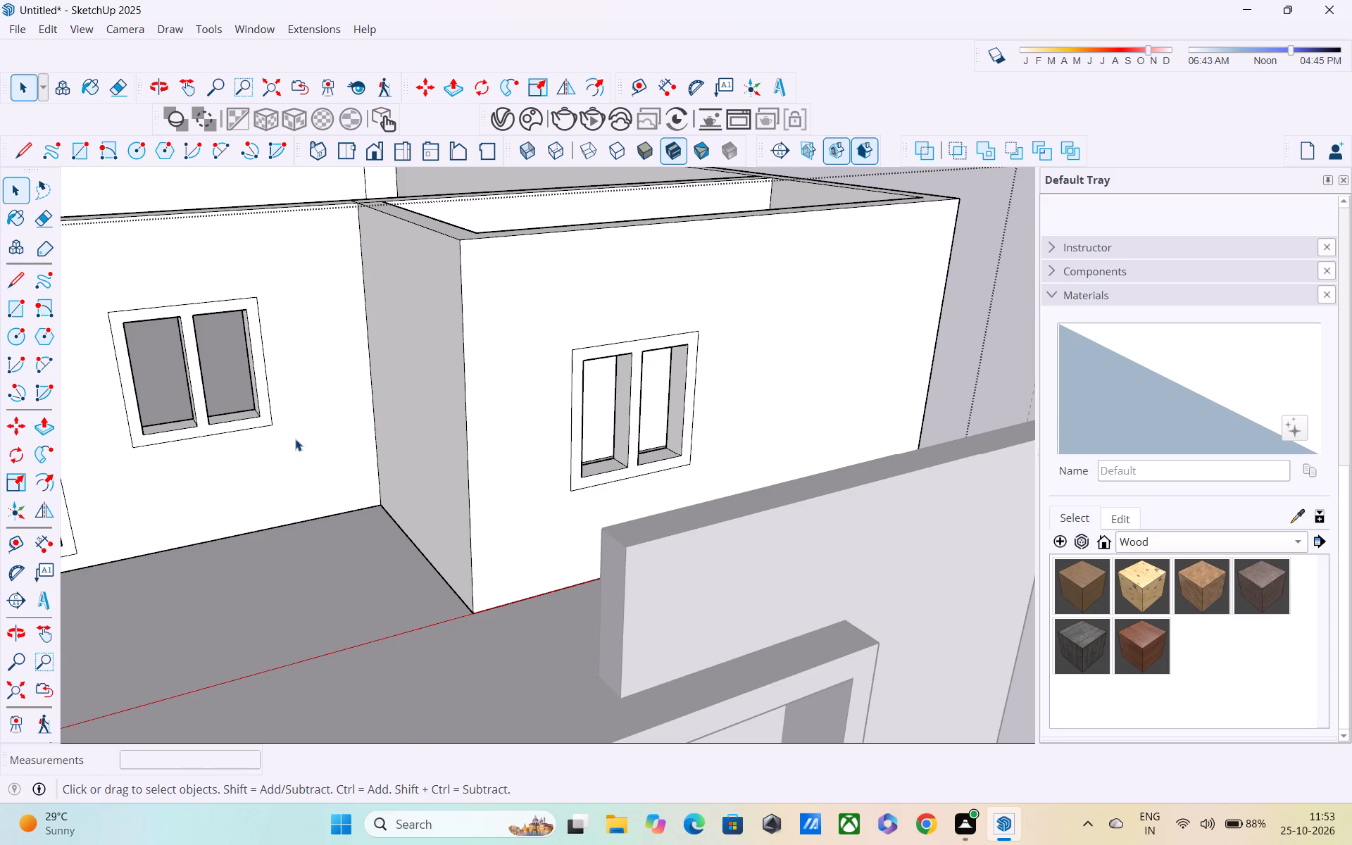
Erase the outer face of the top storey's set-back front wall along with some of its window edges.
key("e")
left_click(248, 392)
left_click(289, 396)
left_click_drag(278, 339, 265, 472)
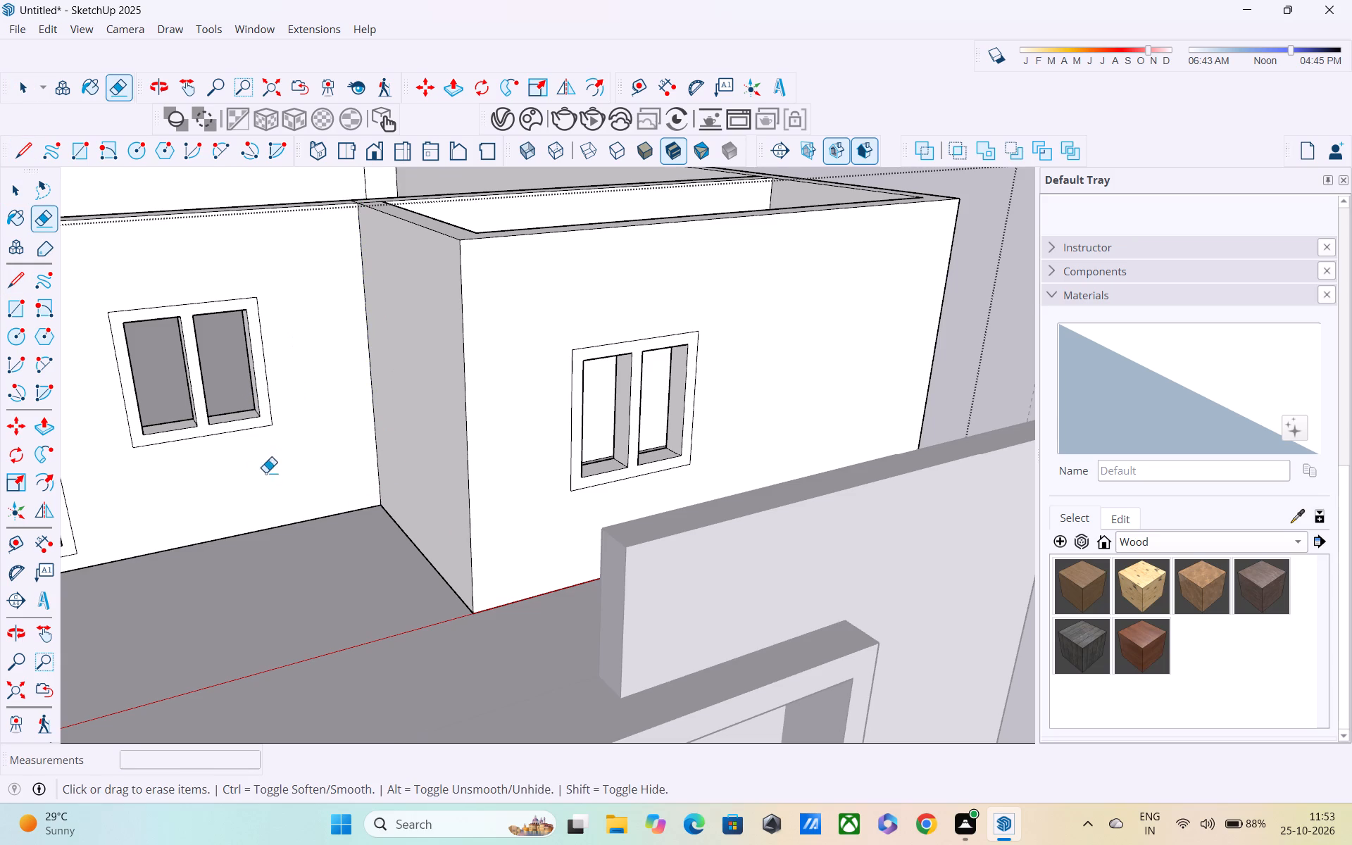
left_click_drag(265, 472, 260, 475)
left_click_drag(219, 244, 278, 461)
scroll(244, 408, "down", 5)
middle_click_drag(276, 389, 487, 574)
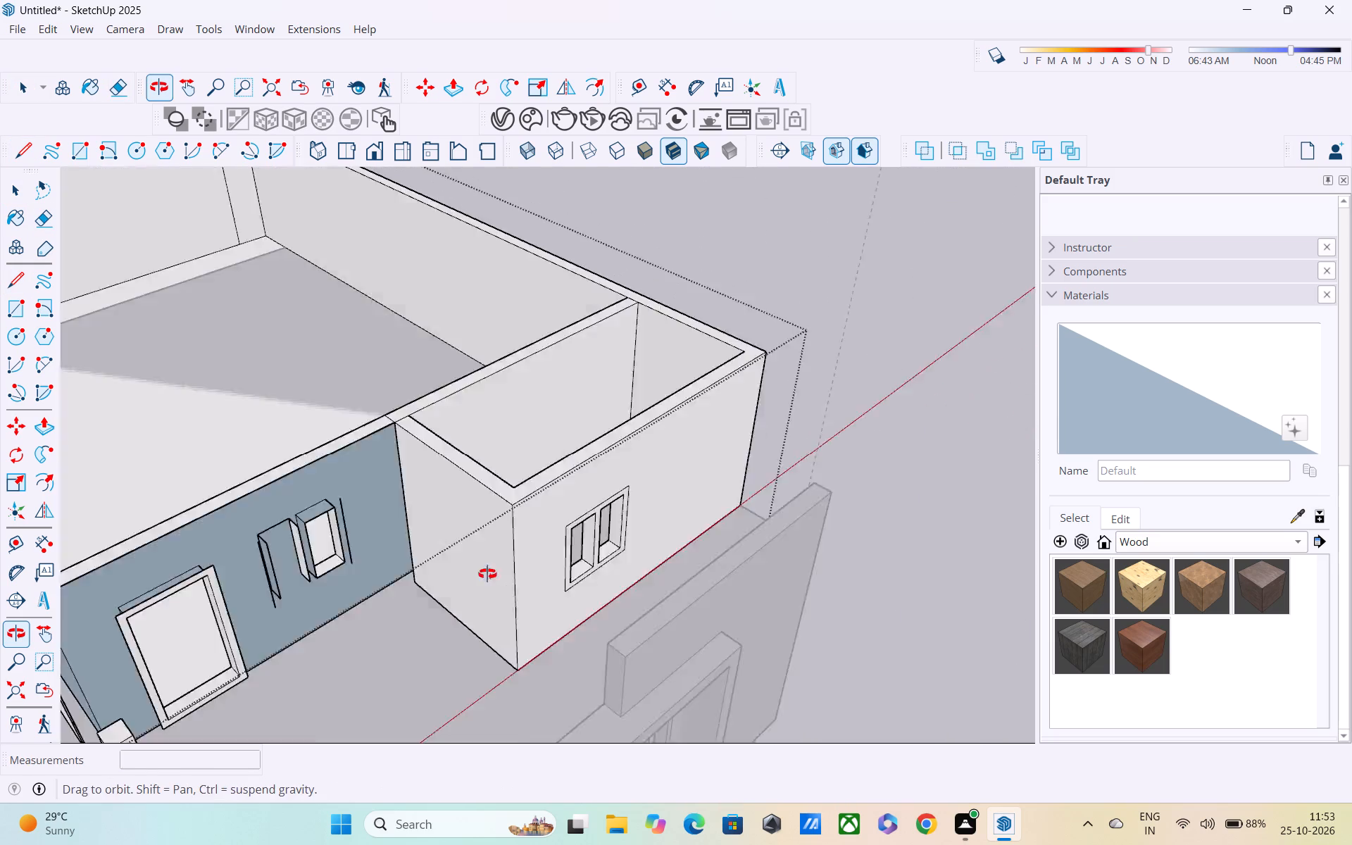
middle_click_drag(487, 574, 553, 586)
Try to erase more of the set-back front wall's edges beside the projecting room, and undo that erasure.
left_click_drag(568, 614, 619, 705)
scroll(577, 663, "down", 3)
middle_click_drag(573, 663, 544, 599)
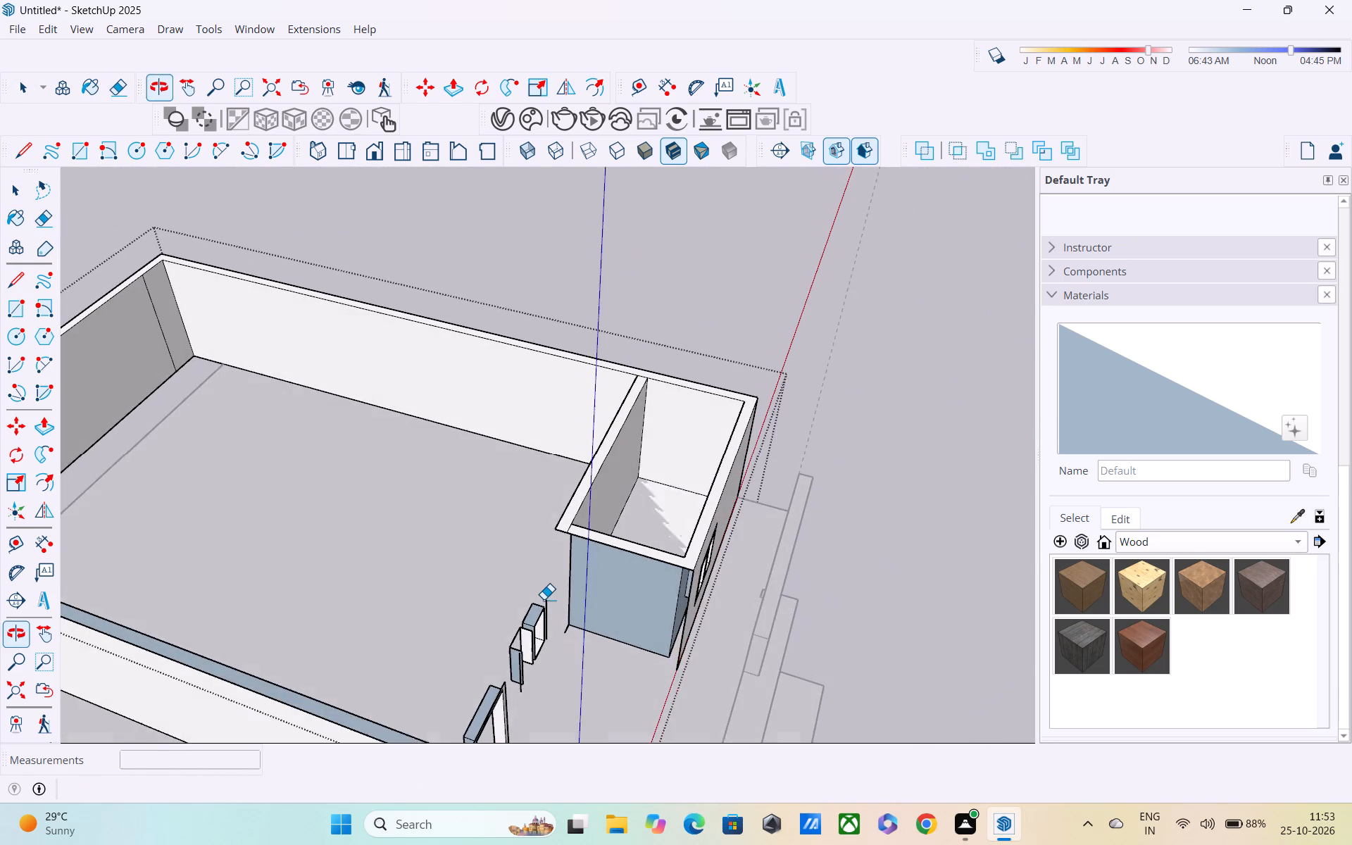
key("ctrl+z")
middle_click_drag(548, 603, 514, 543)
Erase the remaining face of the set-back front wall and most of its window and door frame edges.
left_click(487, 501)
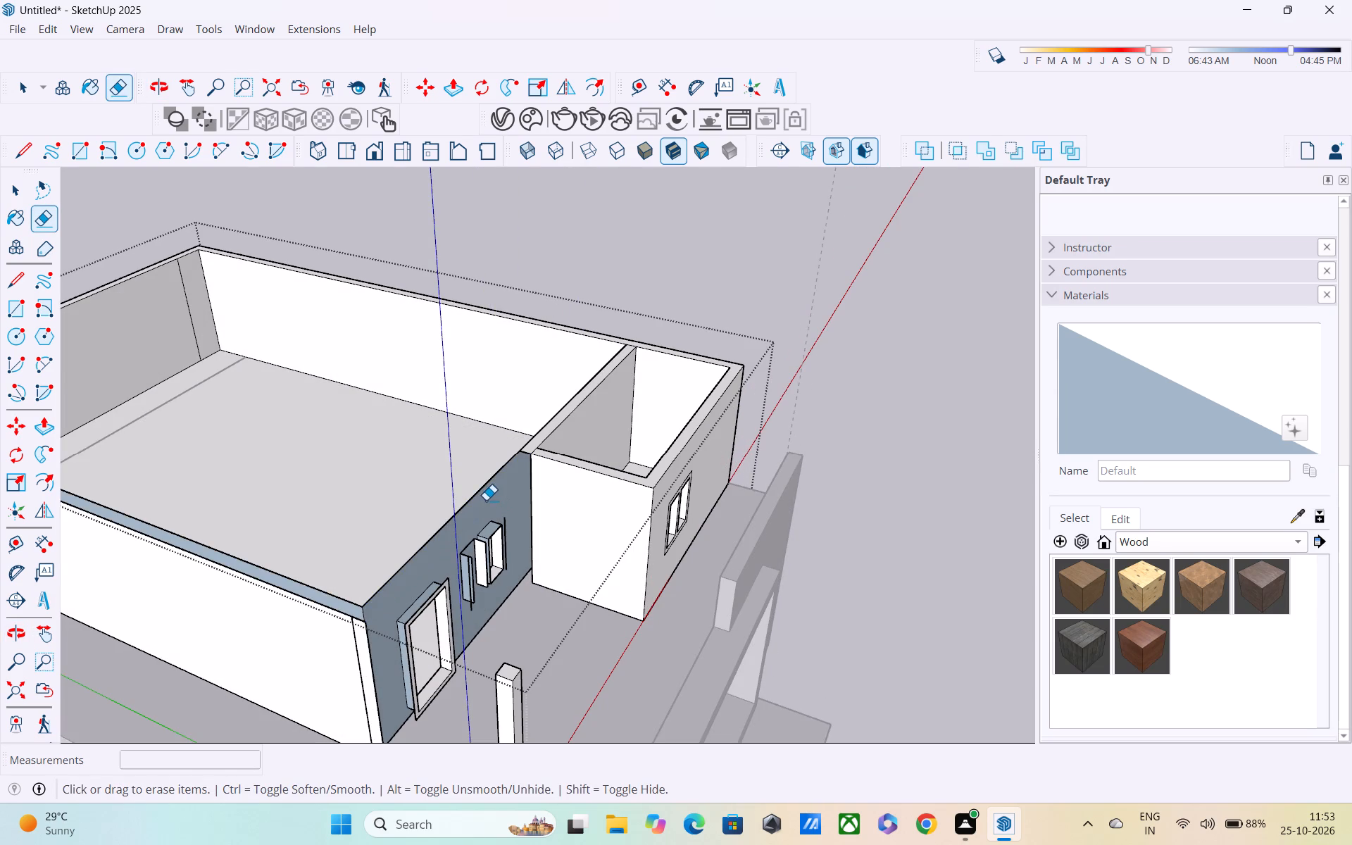
left_click(480, 496)
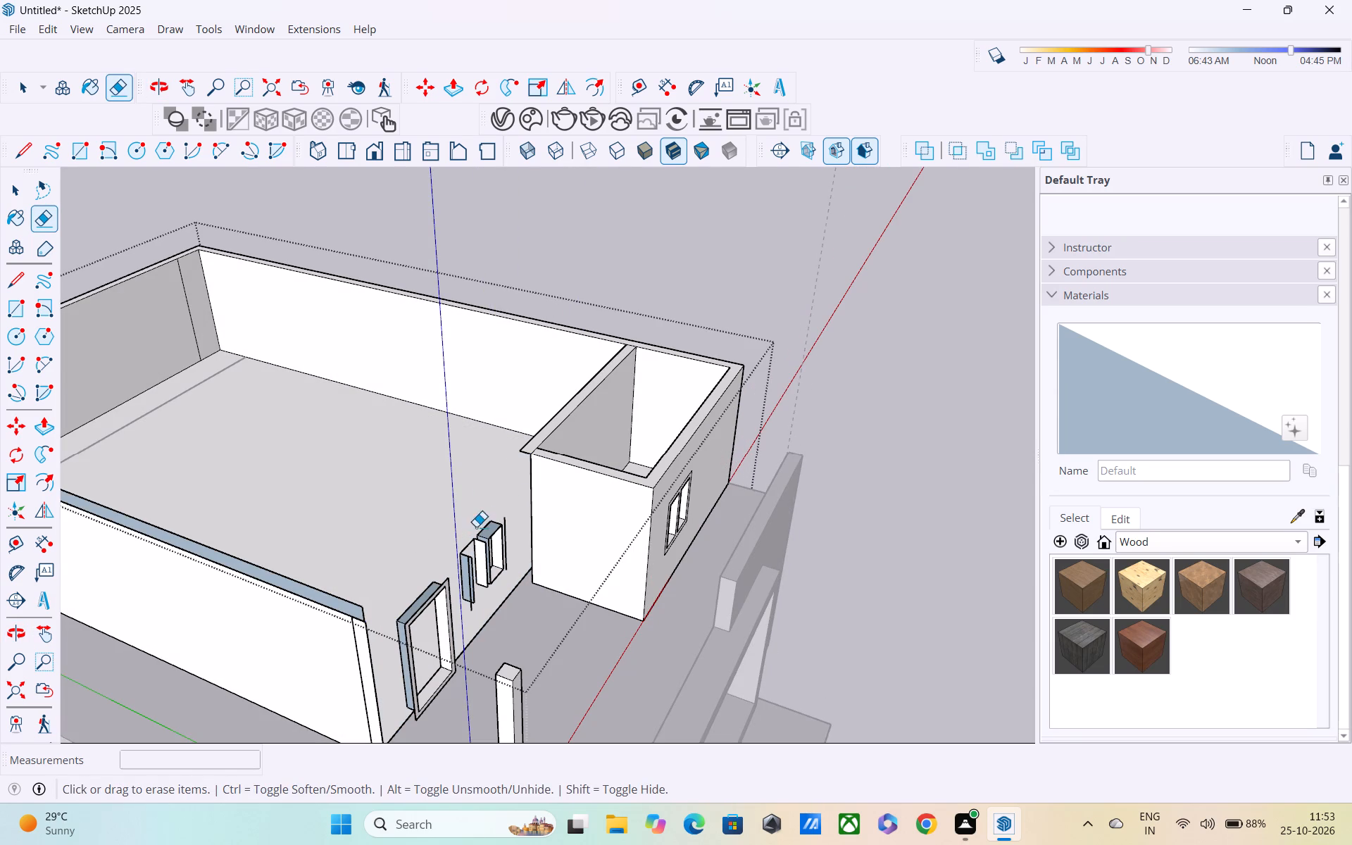
left_click_drag(478, 527, 330, 678)
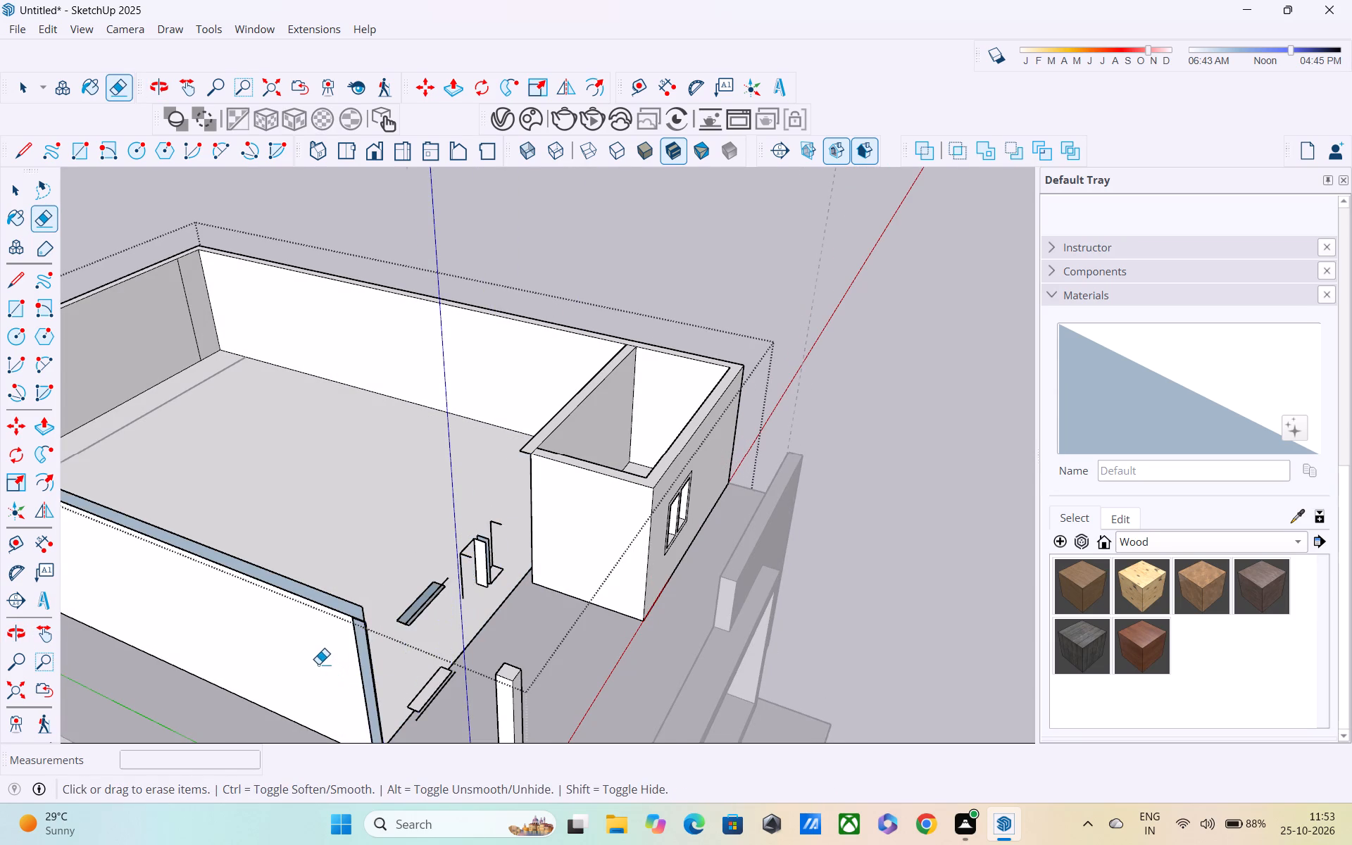
Erase the top storey's left side wall adjoining the removed front wall, including its end edges.
scroll(318, 664, "down", 5)
middle_click_drag(320, 658, 365, 634)
left_click_drag(357, 599, 358, 668)
left_click_drag(411, 635, 401, 649)
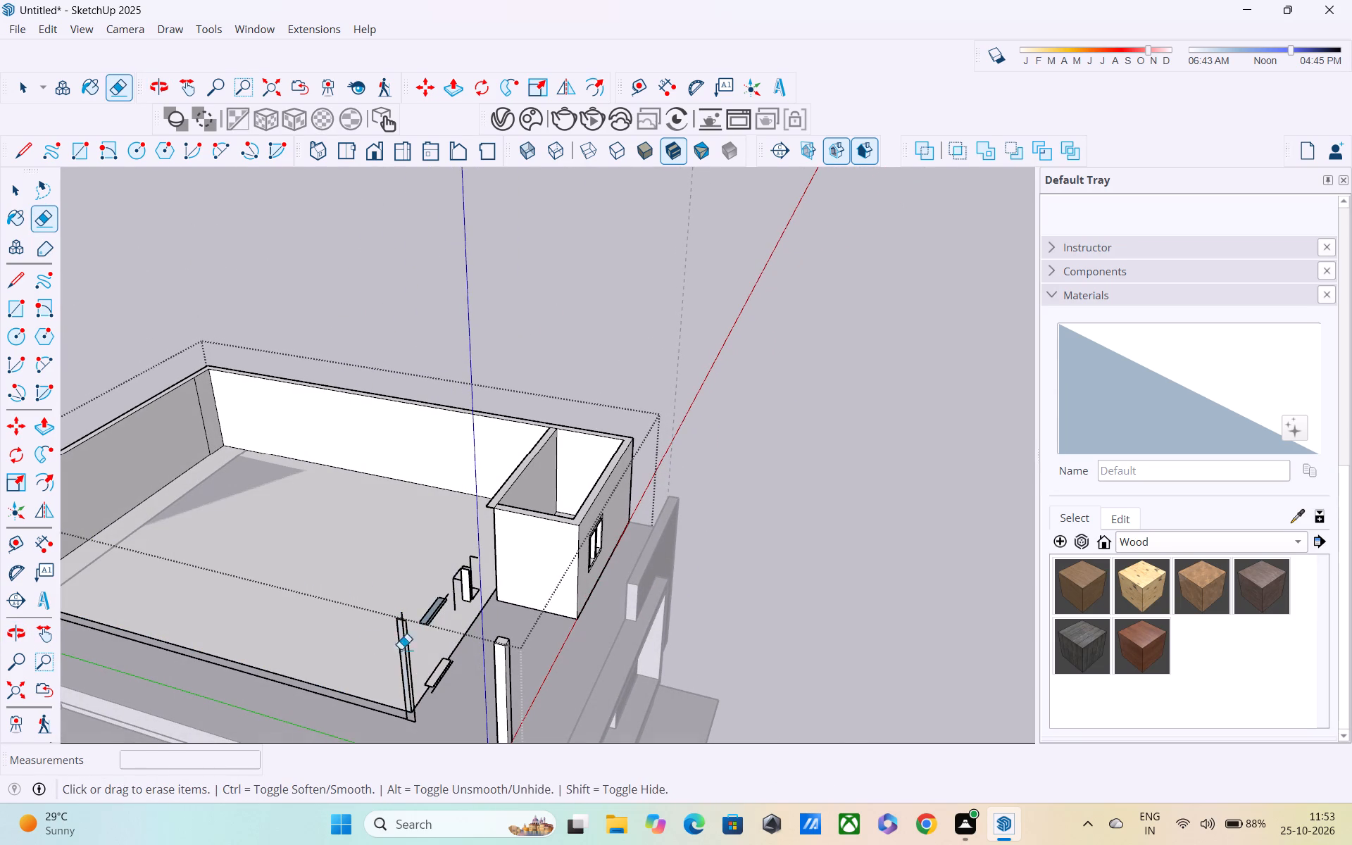
left_click_drag(401, 649, 376, 704)
Erase the leftover window frame edges standing beside the projecting room.
left_click_drag(449, 589, 444, 641)
left_click_drag(467, 556, 476, 596)
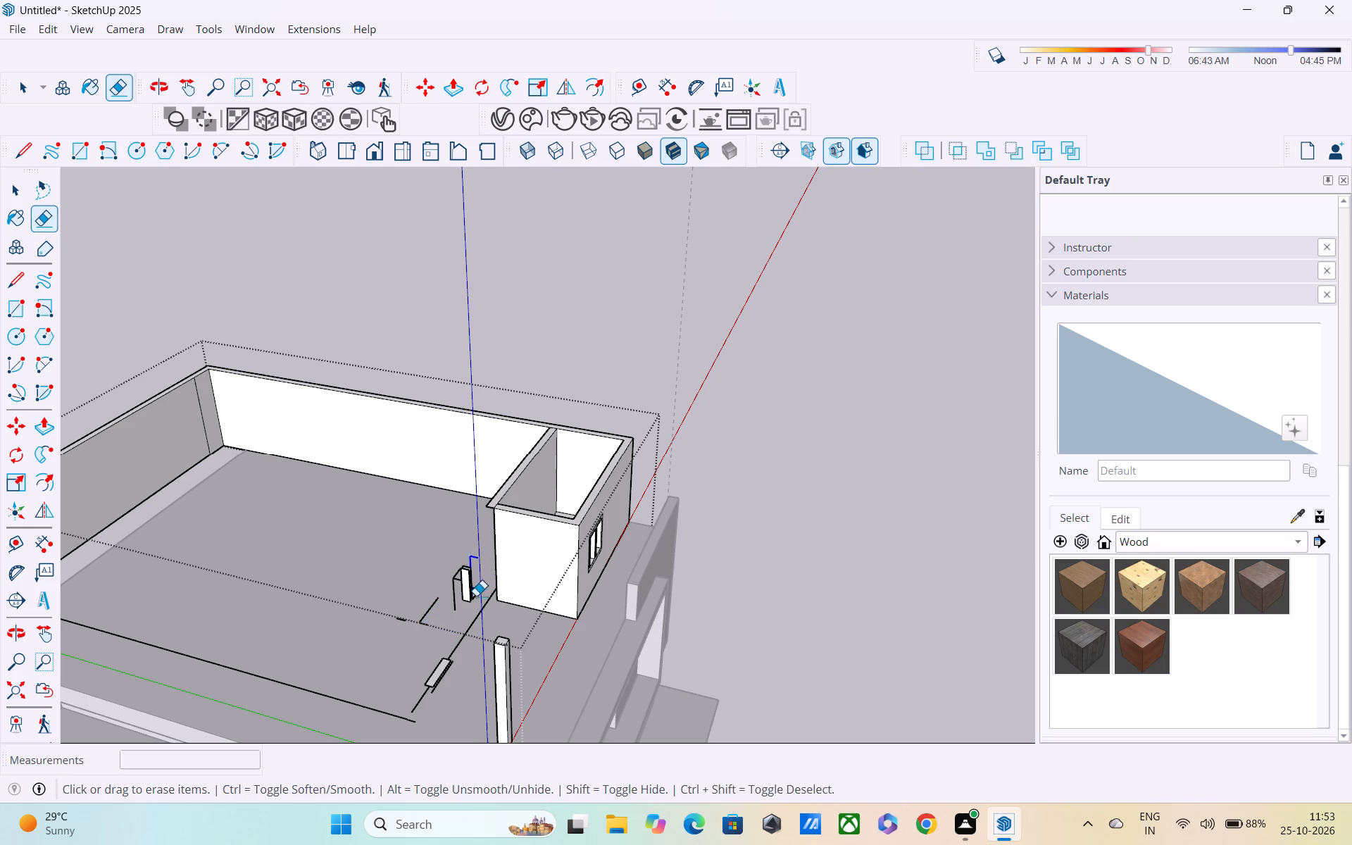
left_click_drag(476, 596, 463, 601)
left_click_drag(451, 575, 462, 595)
left_click_drag(460, 572, 469, 585)
left_click_drag(465, 568, 468, 578)
left_click_drag(464, 563, 472, 594)
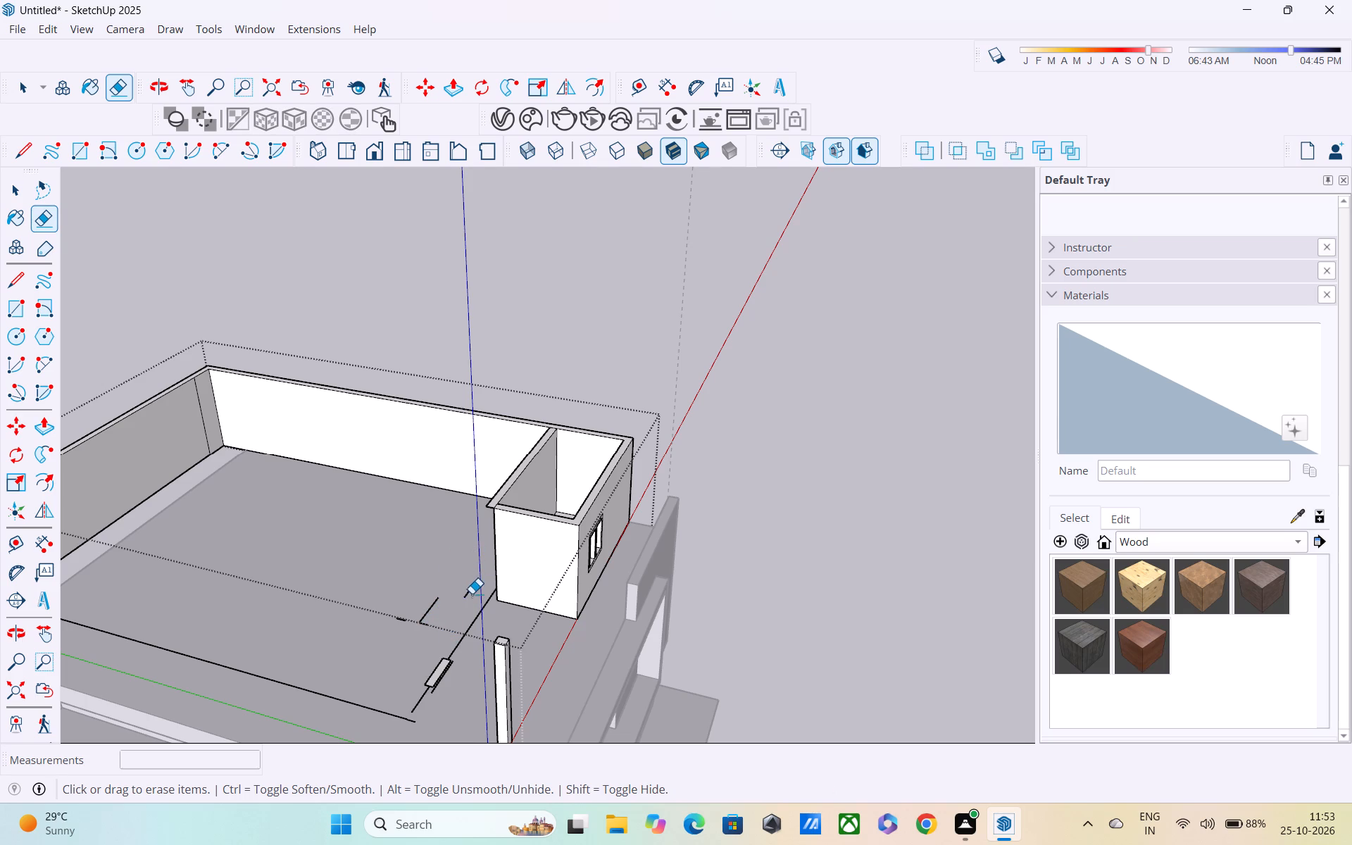
left_click_drag(472, 594, 434, 610)
Erase the leftover door frame and wall base edges lying on the top-storey floor.
left_click_drag(406, 580, 434, 661)
left_click_drag(428, 607, 436, 712)
left_click_drag(427, 675, 446, 703)
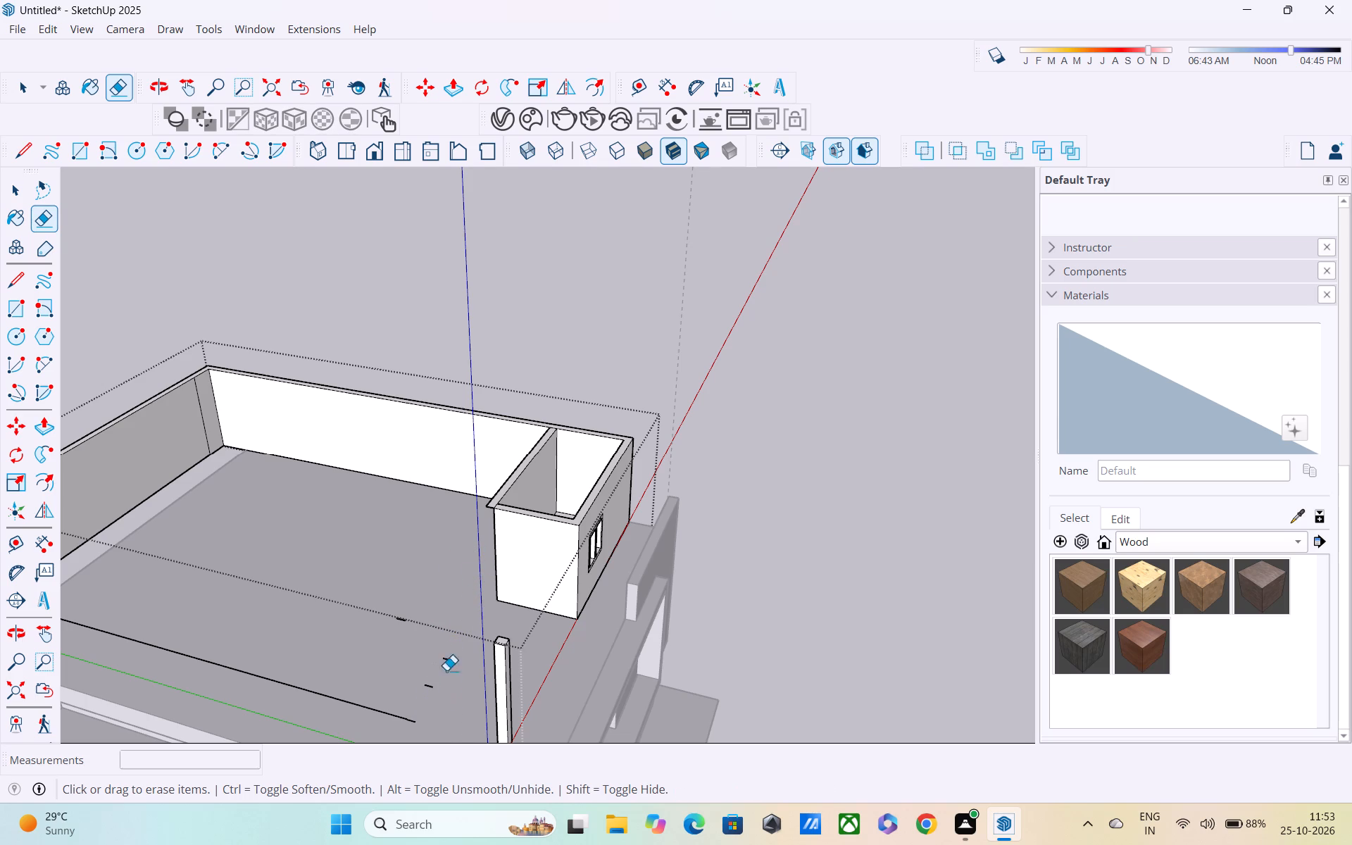
left_click_drag(447, 656, 442, 681)
left_click_drag(453, 649, 411, 720)
left_click_drag(435, 677, 427, 705)
left_click_drag(433, 668, 415, 703)
left_click_drag(442, 670, 405, 725)
left_click_drag(406, 620, 393, 633)
left_click_drag(399, 606, 368, 752)
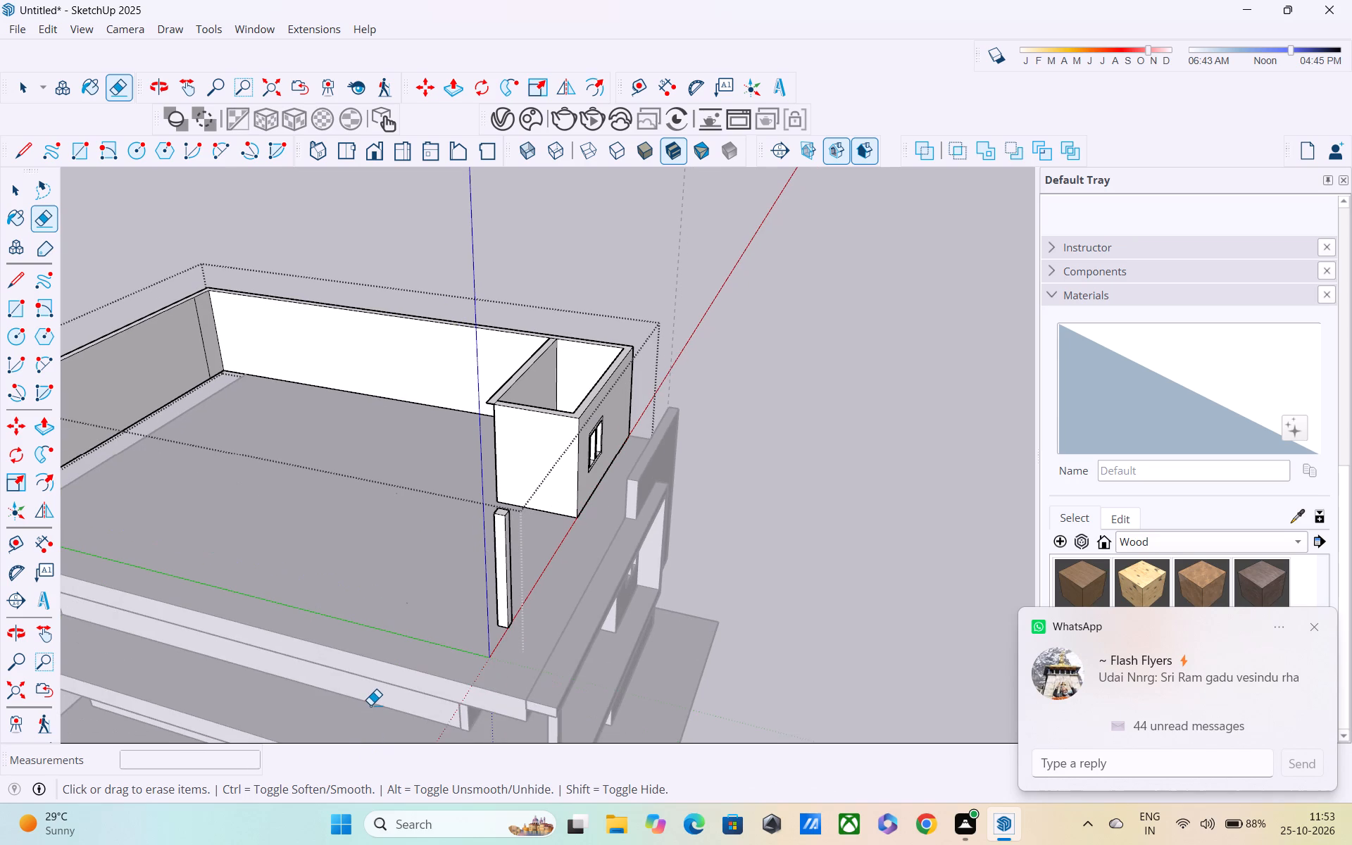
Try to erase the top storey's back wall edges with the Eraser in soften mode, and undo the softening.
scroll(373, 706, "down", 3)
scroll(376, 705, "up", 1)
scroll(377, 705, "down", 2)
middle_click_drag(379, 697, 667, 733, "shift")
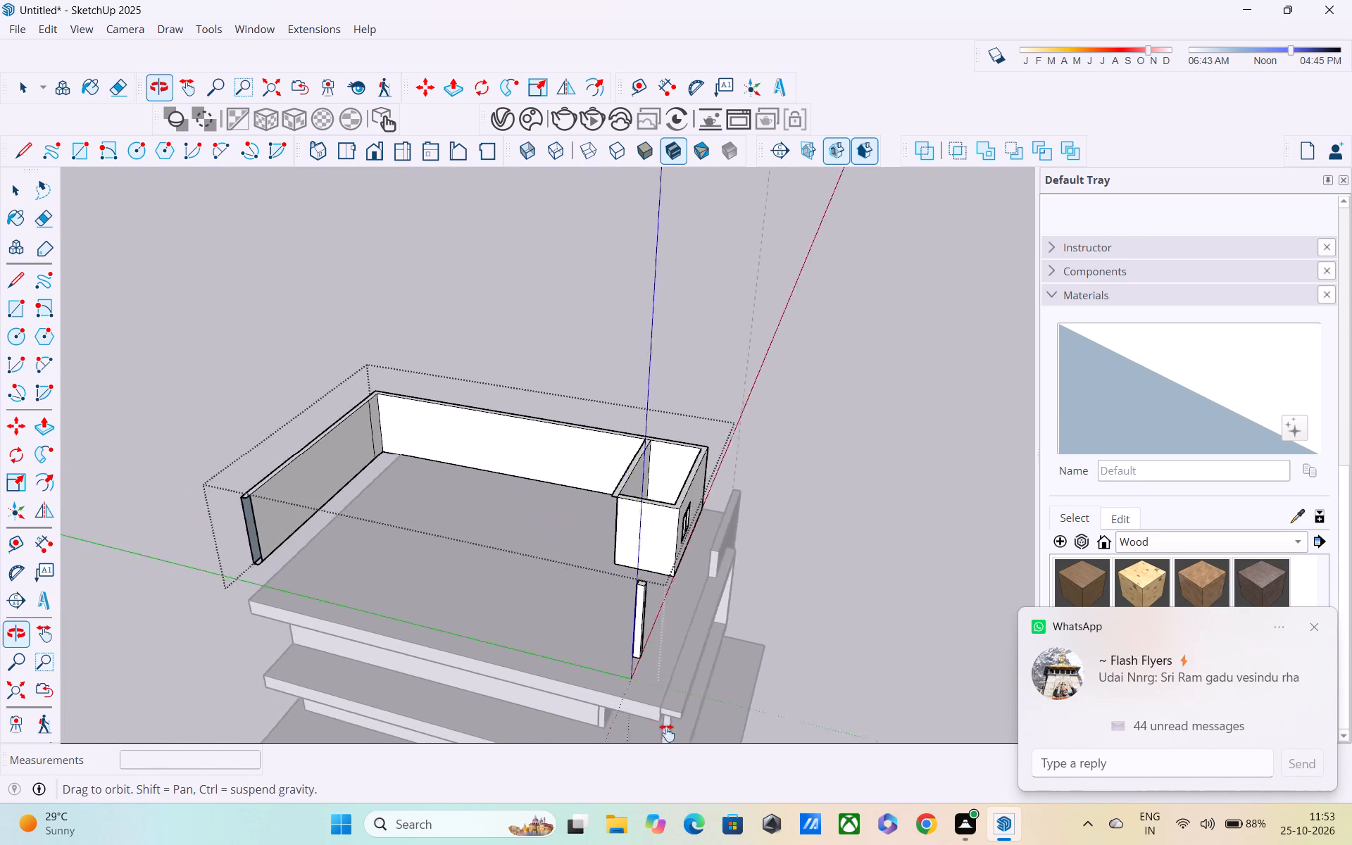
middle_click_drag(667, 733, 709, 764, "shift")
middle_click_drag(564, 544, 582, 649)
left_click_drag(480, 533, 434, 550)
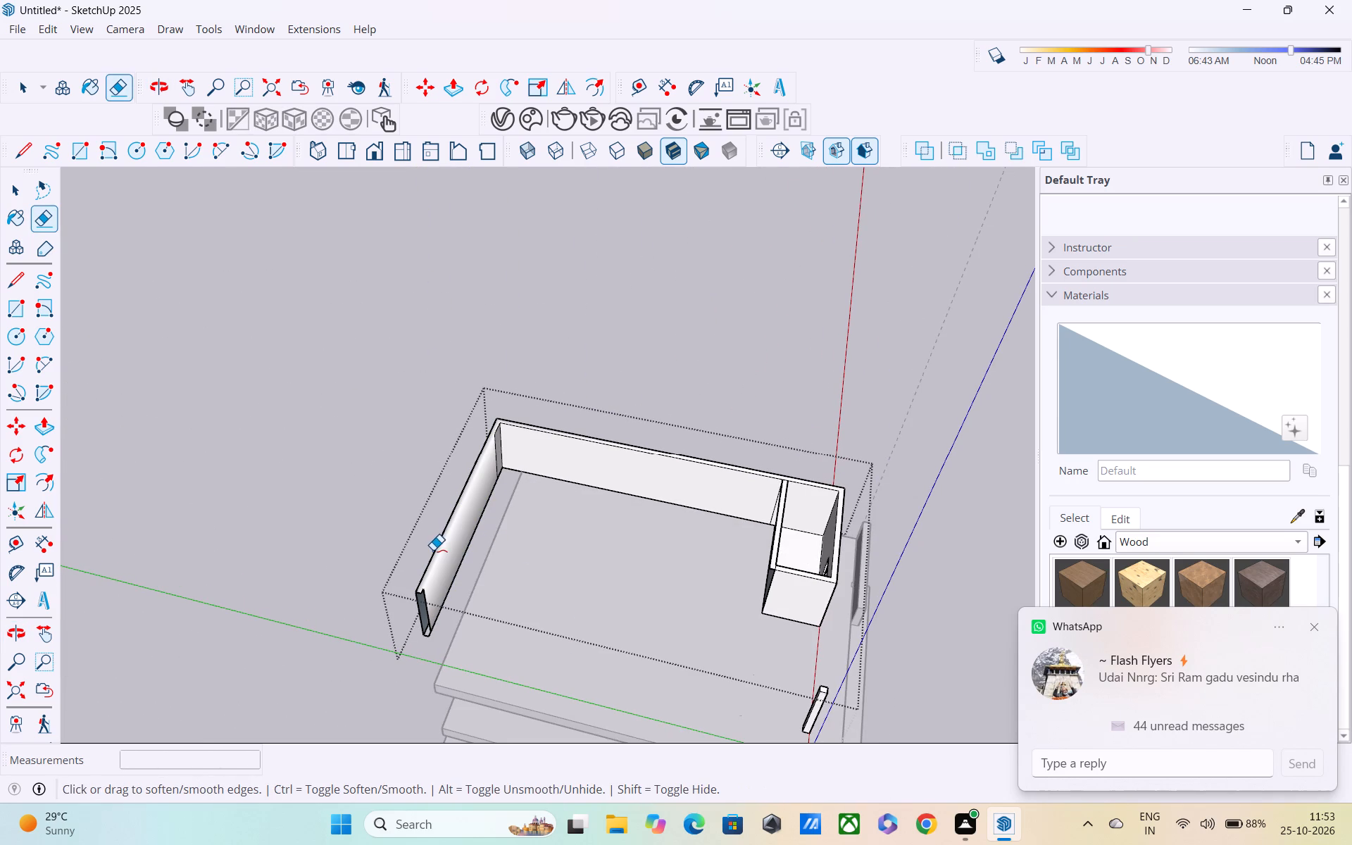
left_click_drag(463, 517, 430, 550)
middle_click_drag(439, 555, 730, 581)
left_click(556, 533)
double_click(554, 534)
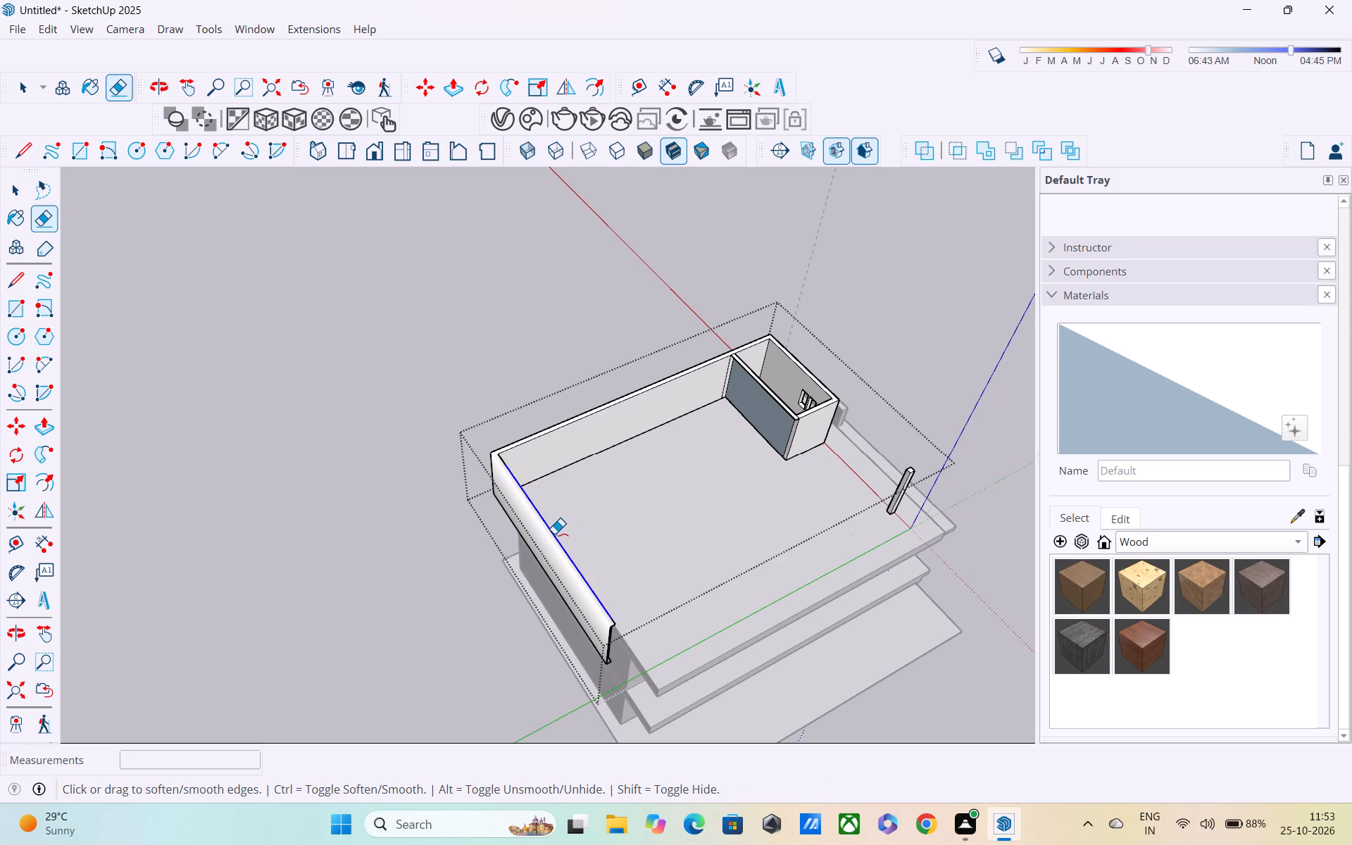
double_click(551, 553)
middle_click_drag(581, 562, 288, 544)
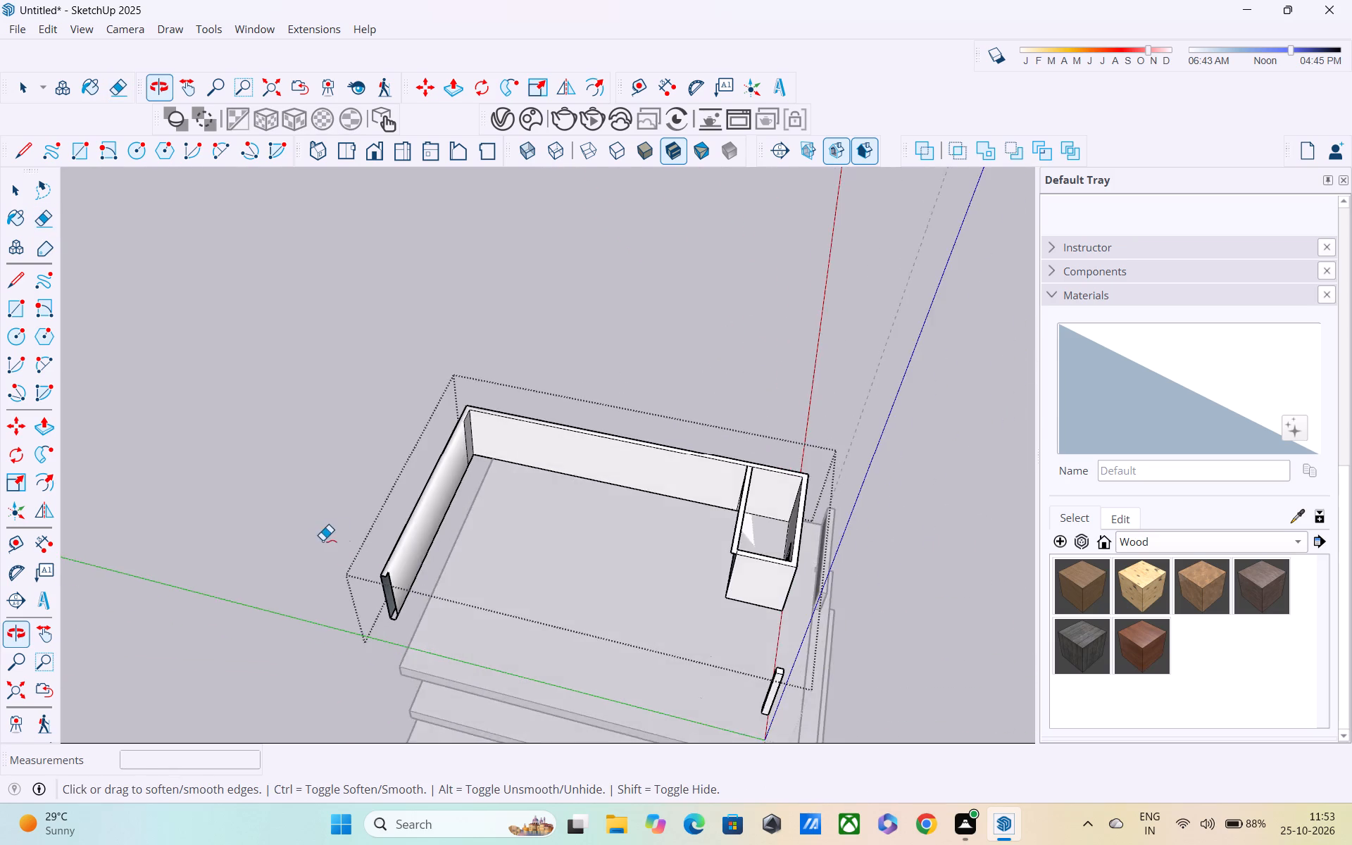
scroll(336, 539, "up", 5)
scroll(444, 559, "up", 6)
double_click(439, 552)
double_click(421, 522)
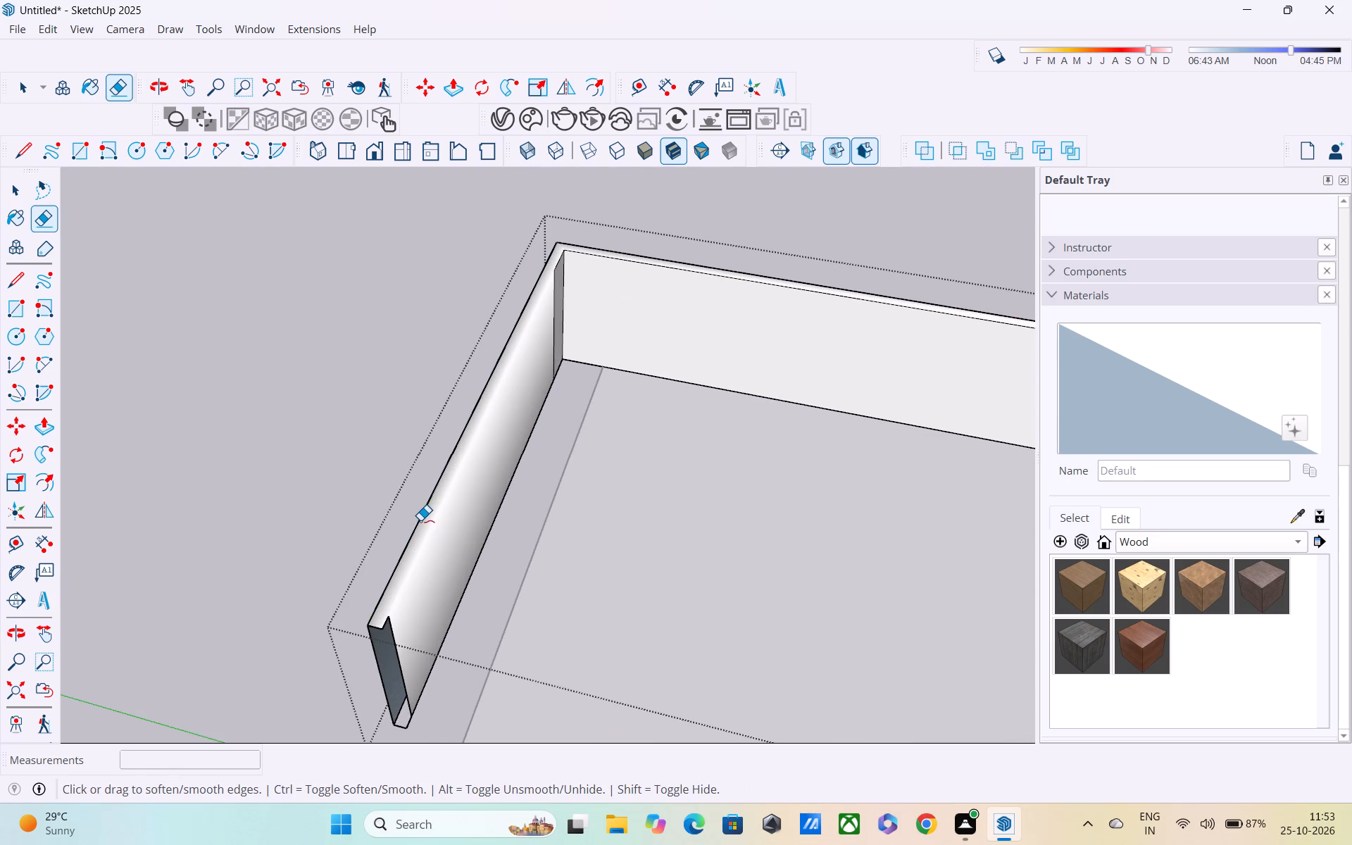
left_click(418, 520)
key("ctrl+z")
Turn on back edges and draw a 10' vertical line down the inner corner where the back wall meets the right side wall.
scroll(413, 574, "up", 1)
middle_click_drag(412, 574, 382, 556)
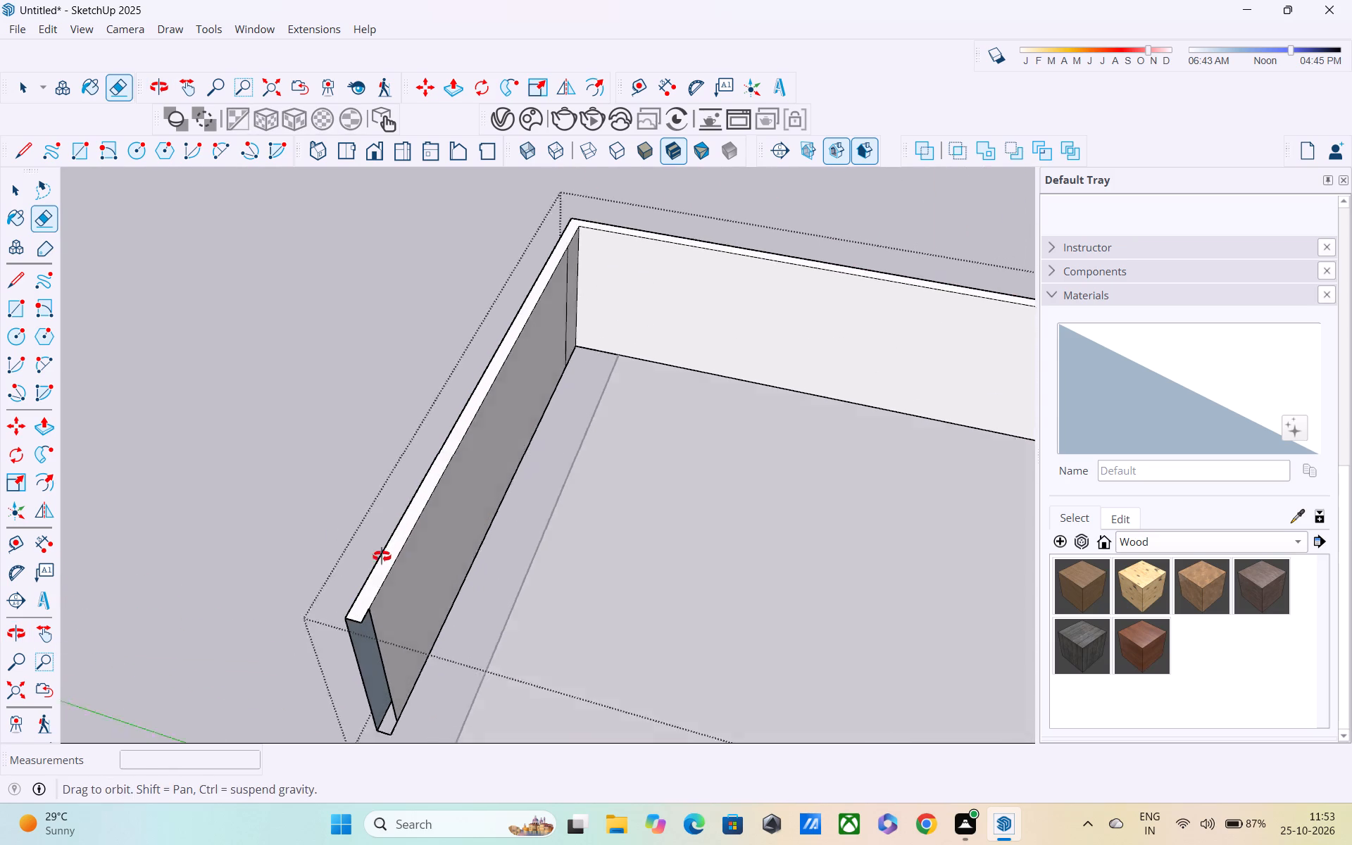
middle_click_drag(382, 556, 330, 496)
scroll(342, 504, "down", 4)
middle_click_drag(344, 505, 327, 844, "shift")
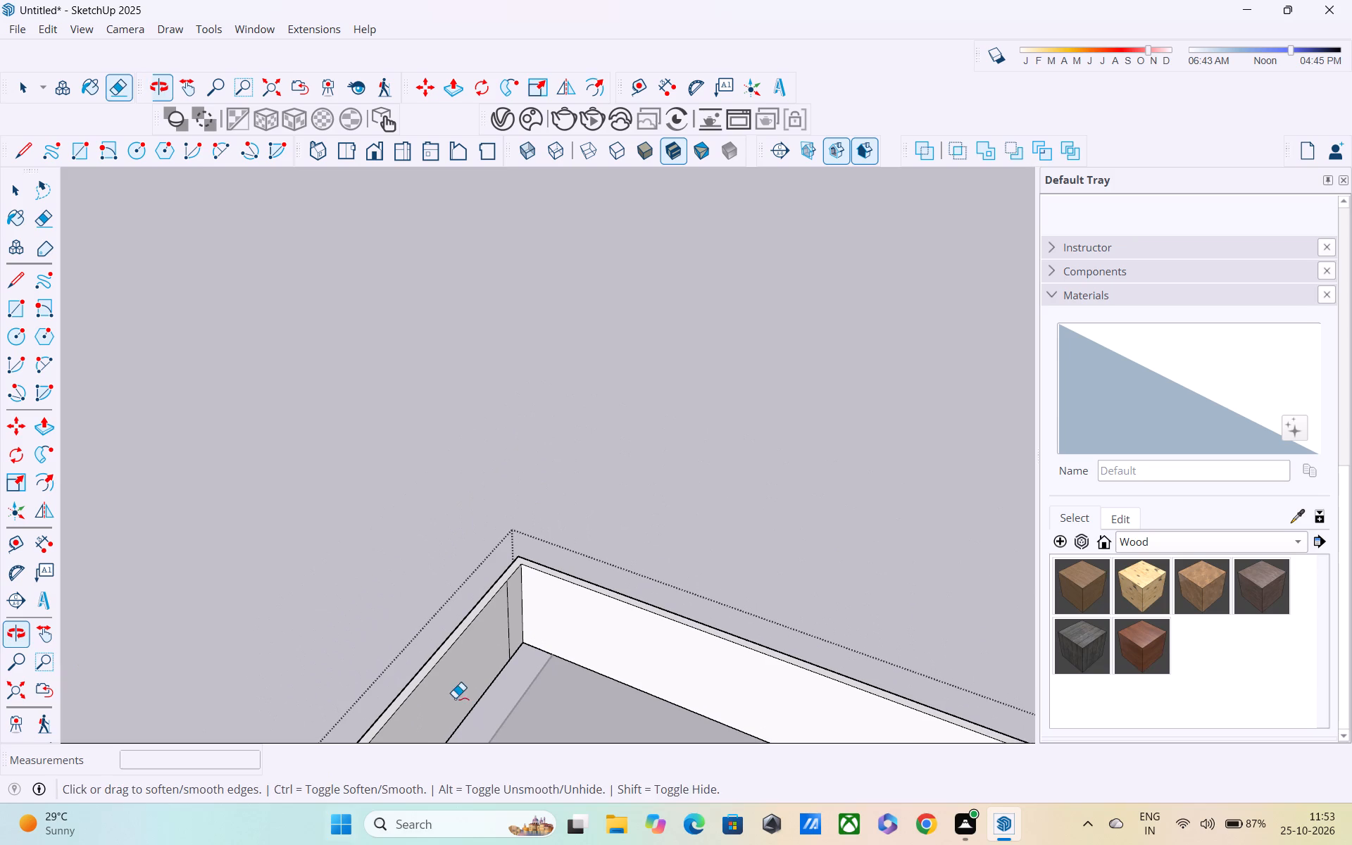
scroll(468, 672, "up", 1)
key("space")
key("k")
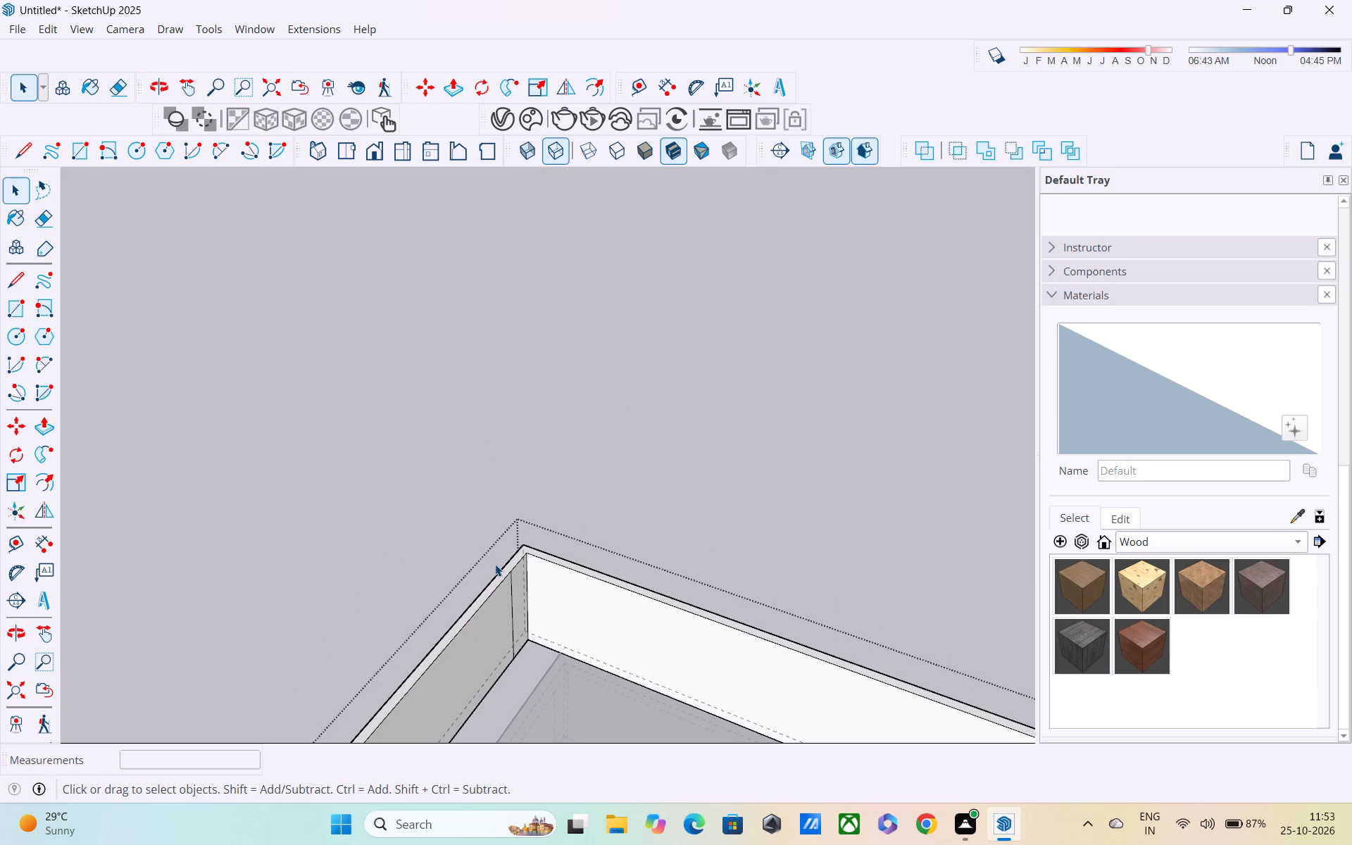
key("l")
scroll(511, 551, "up", 7)
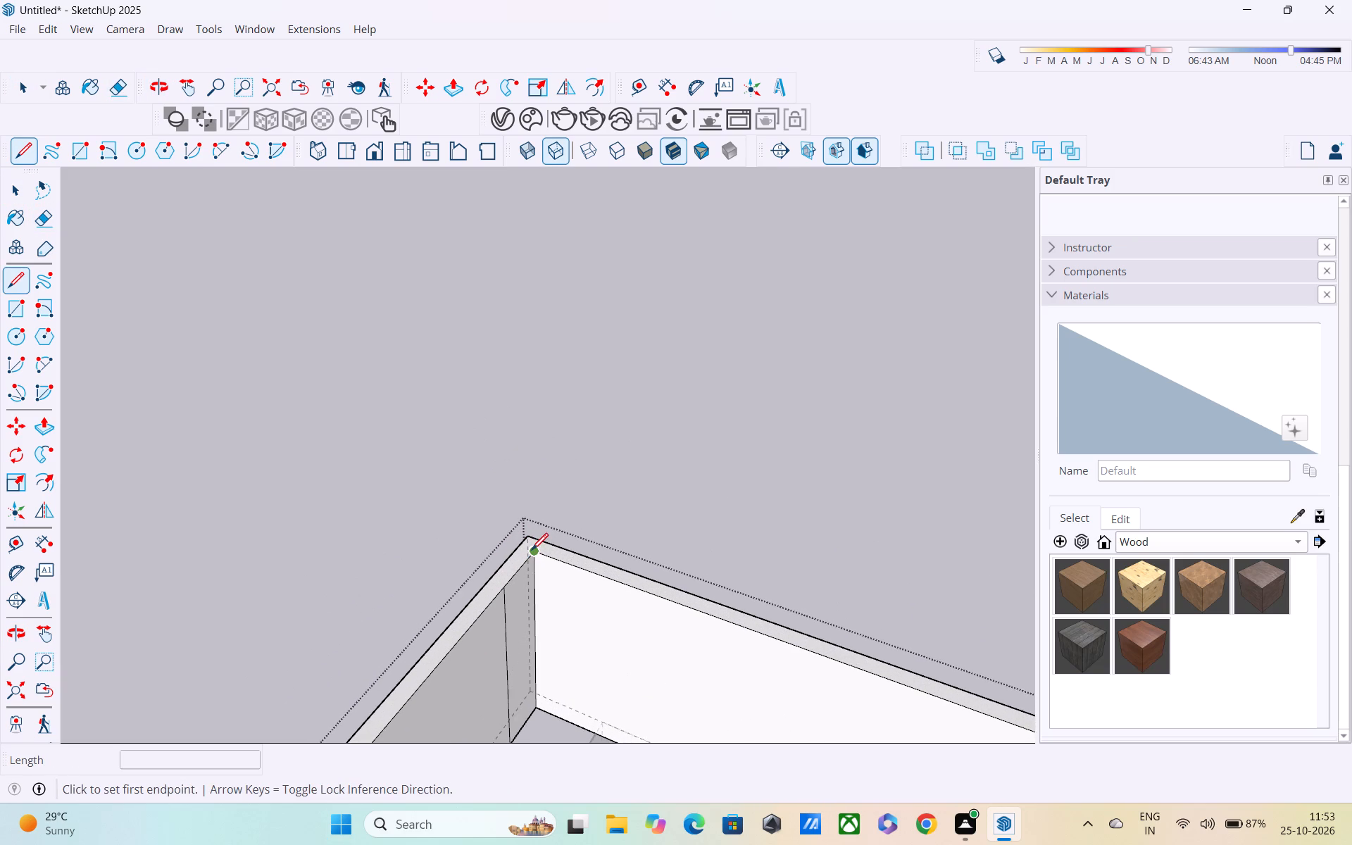
left_click(532, 551)
left_click(542, 714)
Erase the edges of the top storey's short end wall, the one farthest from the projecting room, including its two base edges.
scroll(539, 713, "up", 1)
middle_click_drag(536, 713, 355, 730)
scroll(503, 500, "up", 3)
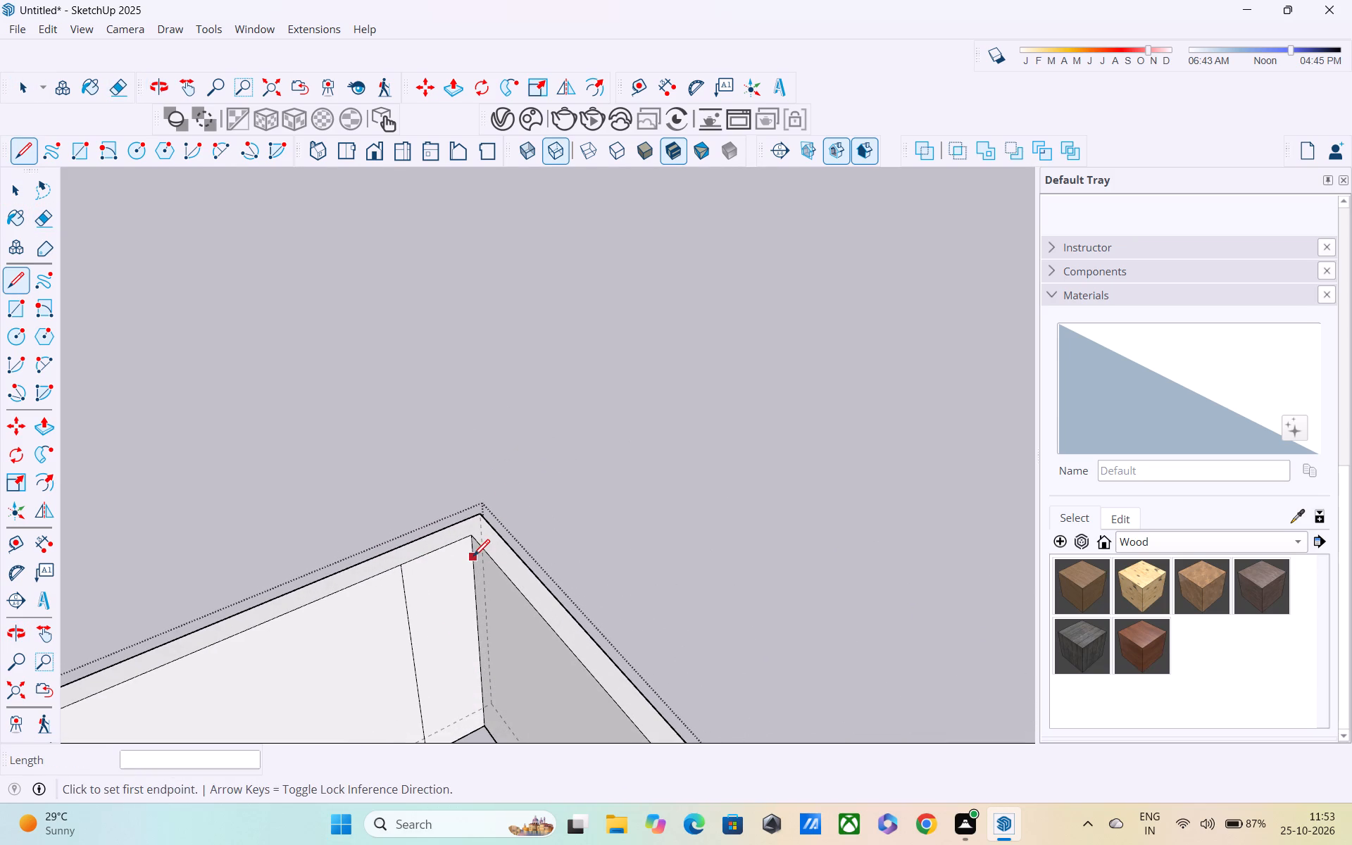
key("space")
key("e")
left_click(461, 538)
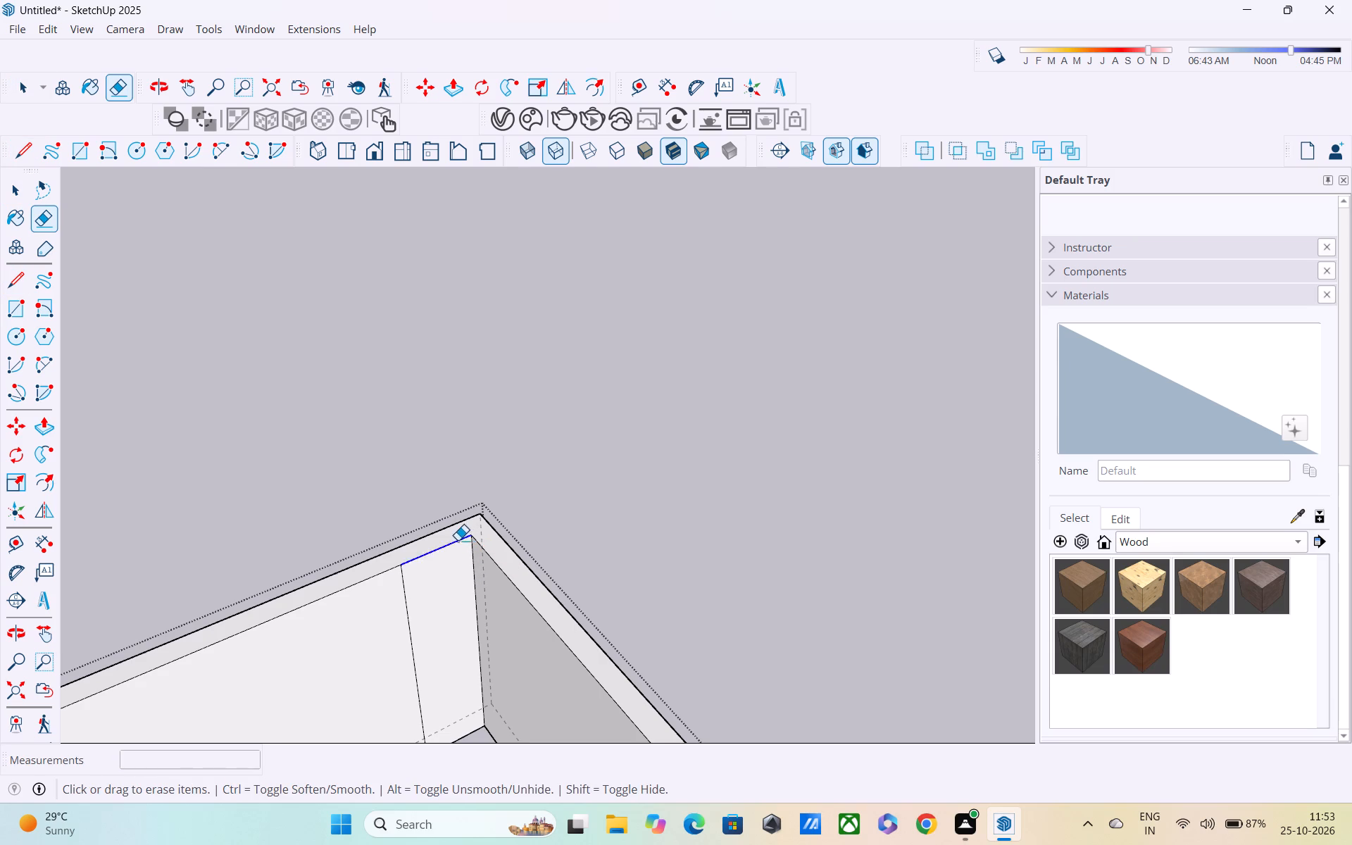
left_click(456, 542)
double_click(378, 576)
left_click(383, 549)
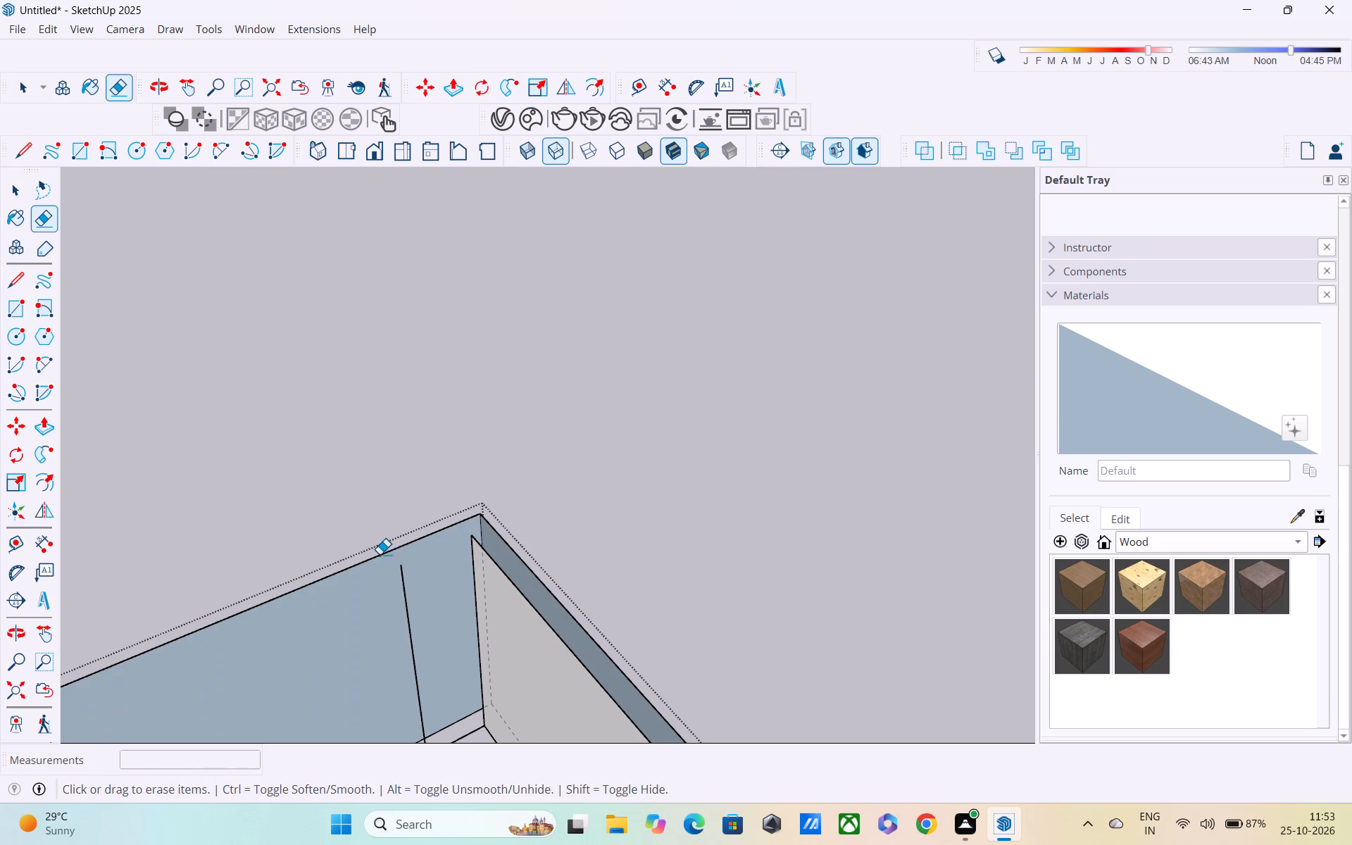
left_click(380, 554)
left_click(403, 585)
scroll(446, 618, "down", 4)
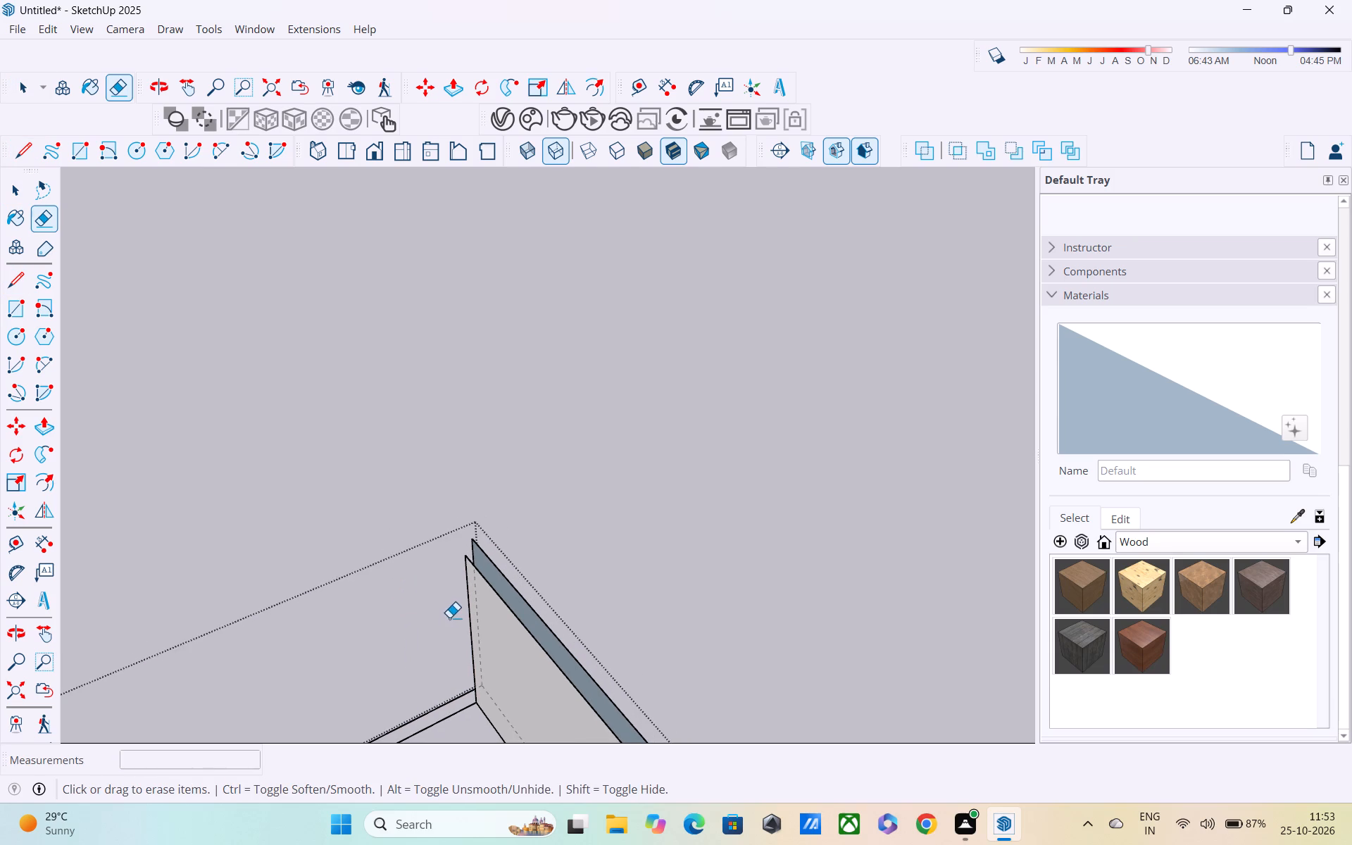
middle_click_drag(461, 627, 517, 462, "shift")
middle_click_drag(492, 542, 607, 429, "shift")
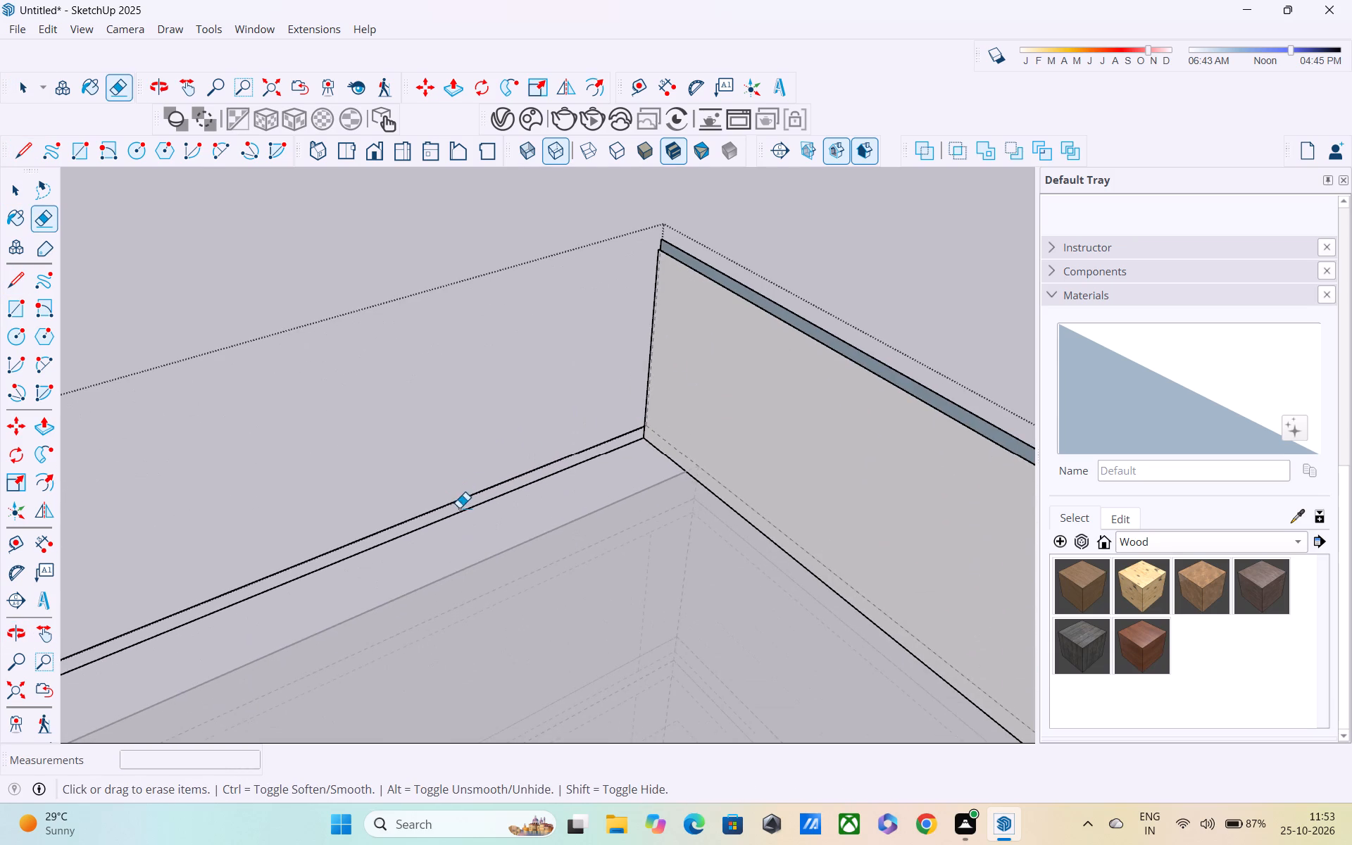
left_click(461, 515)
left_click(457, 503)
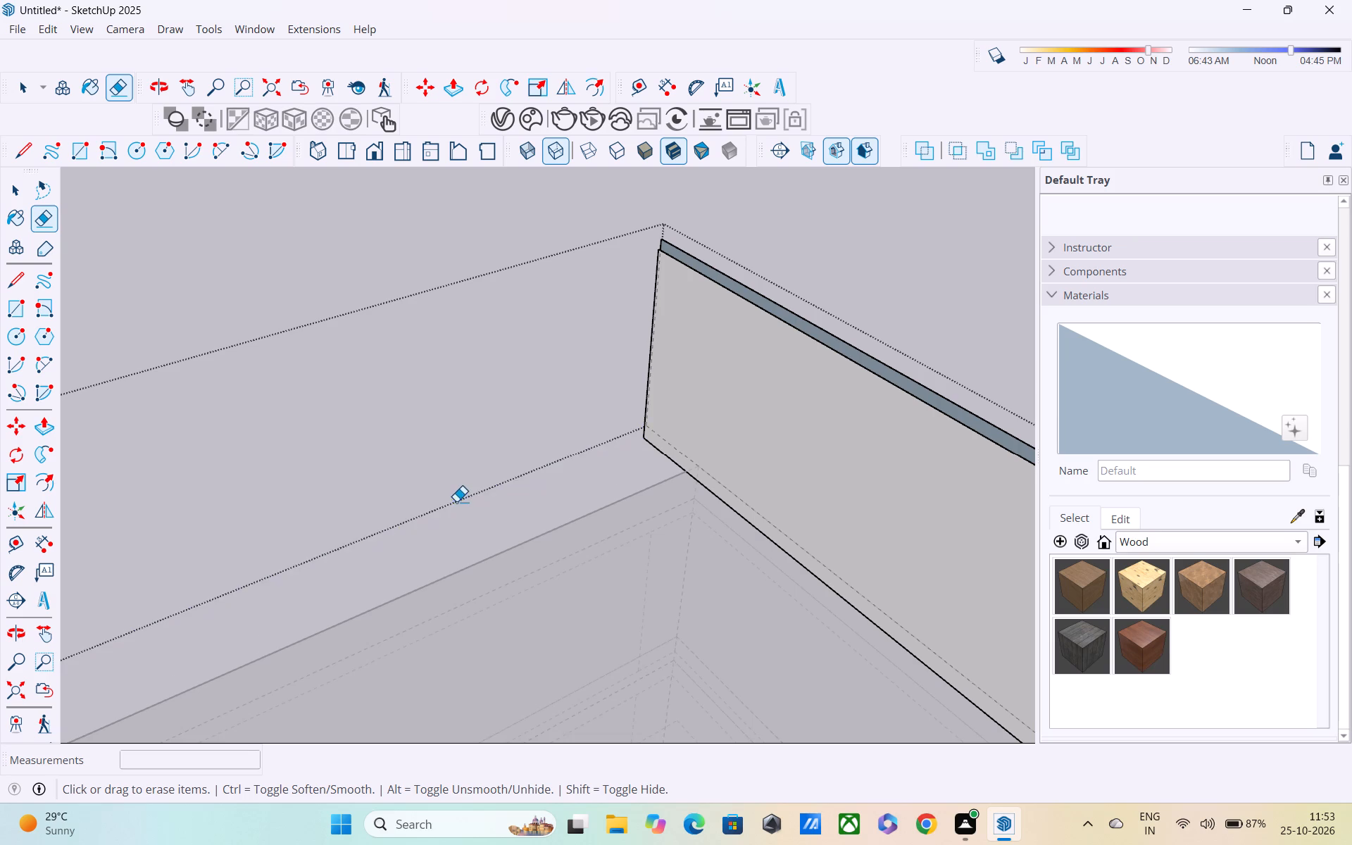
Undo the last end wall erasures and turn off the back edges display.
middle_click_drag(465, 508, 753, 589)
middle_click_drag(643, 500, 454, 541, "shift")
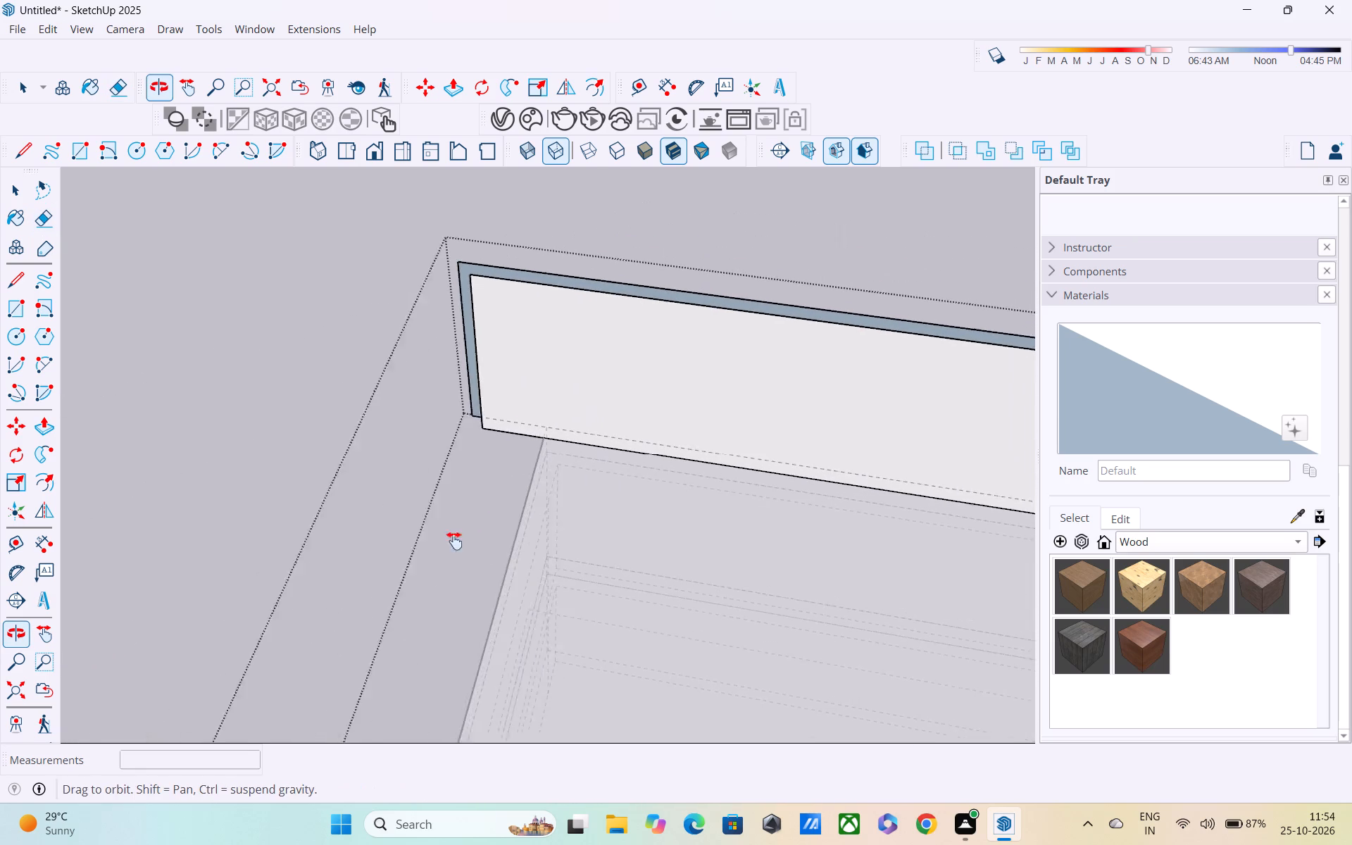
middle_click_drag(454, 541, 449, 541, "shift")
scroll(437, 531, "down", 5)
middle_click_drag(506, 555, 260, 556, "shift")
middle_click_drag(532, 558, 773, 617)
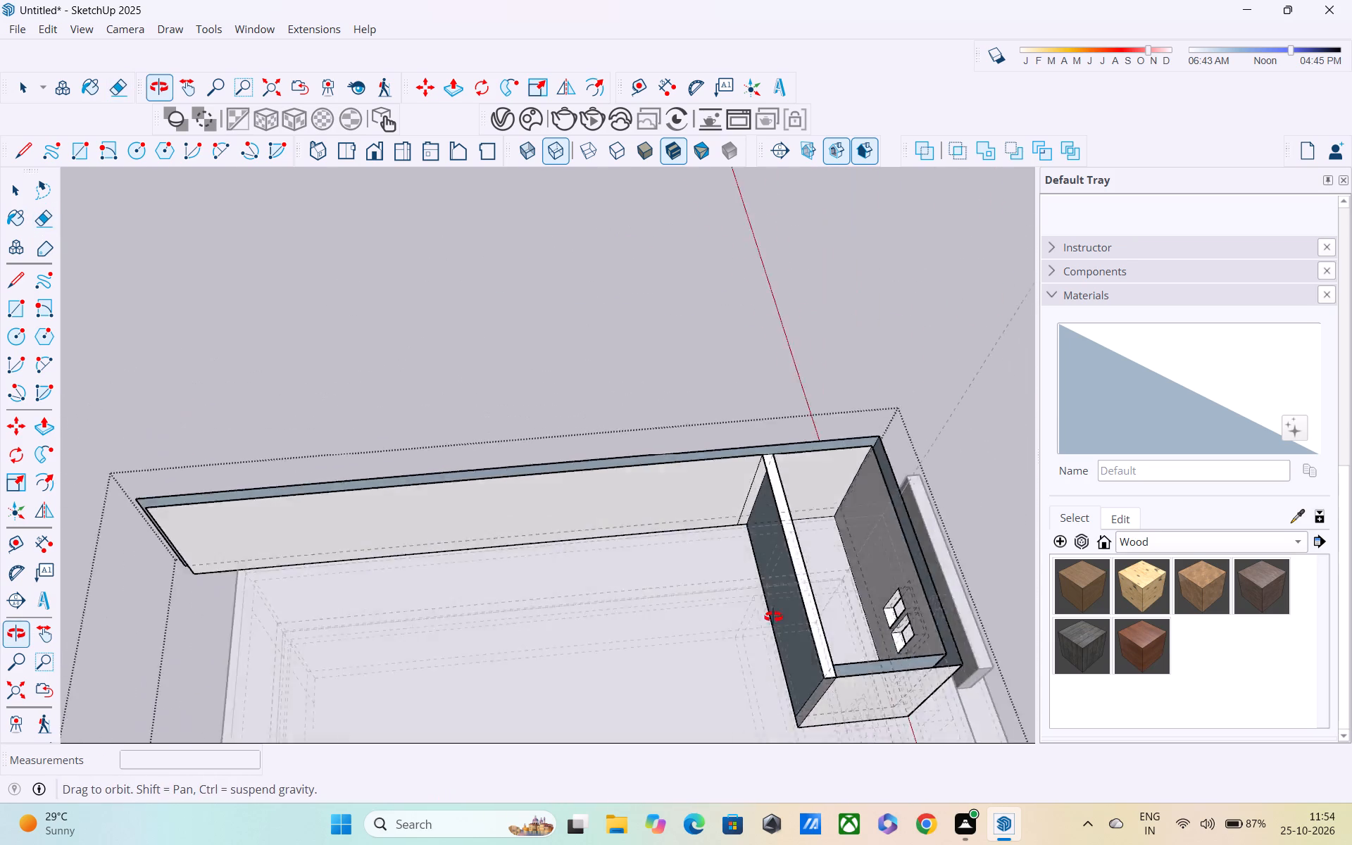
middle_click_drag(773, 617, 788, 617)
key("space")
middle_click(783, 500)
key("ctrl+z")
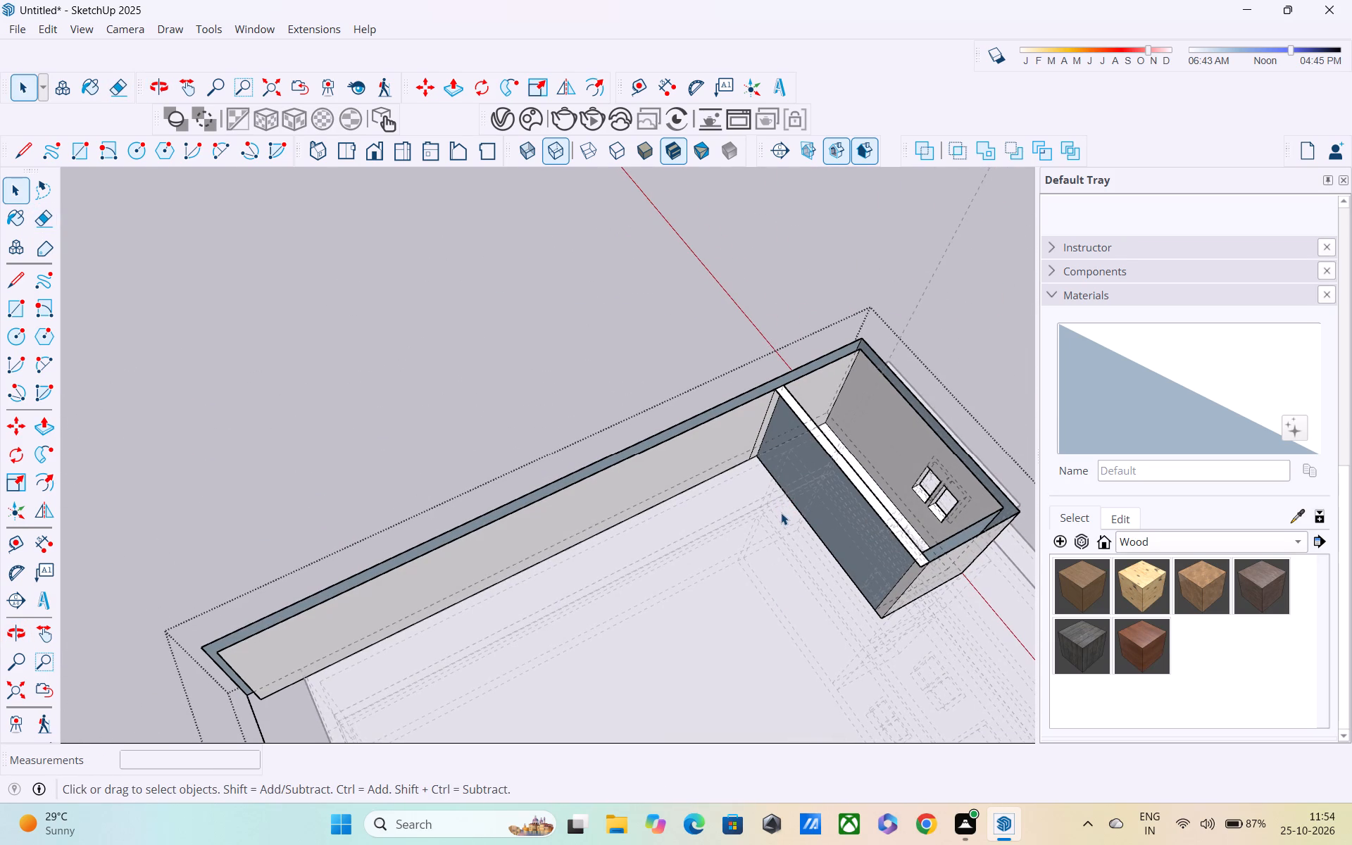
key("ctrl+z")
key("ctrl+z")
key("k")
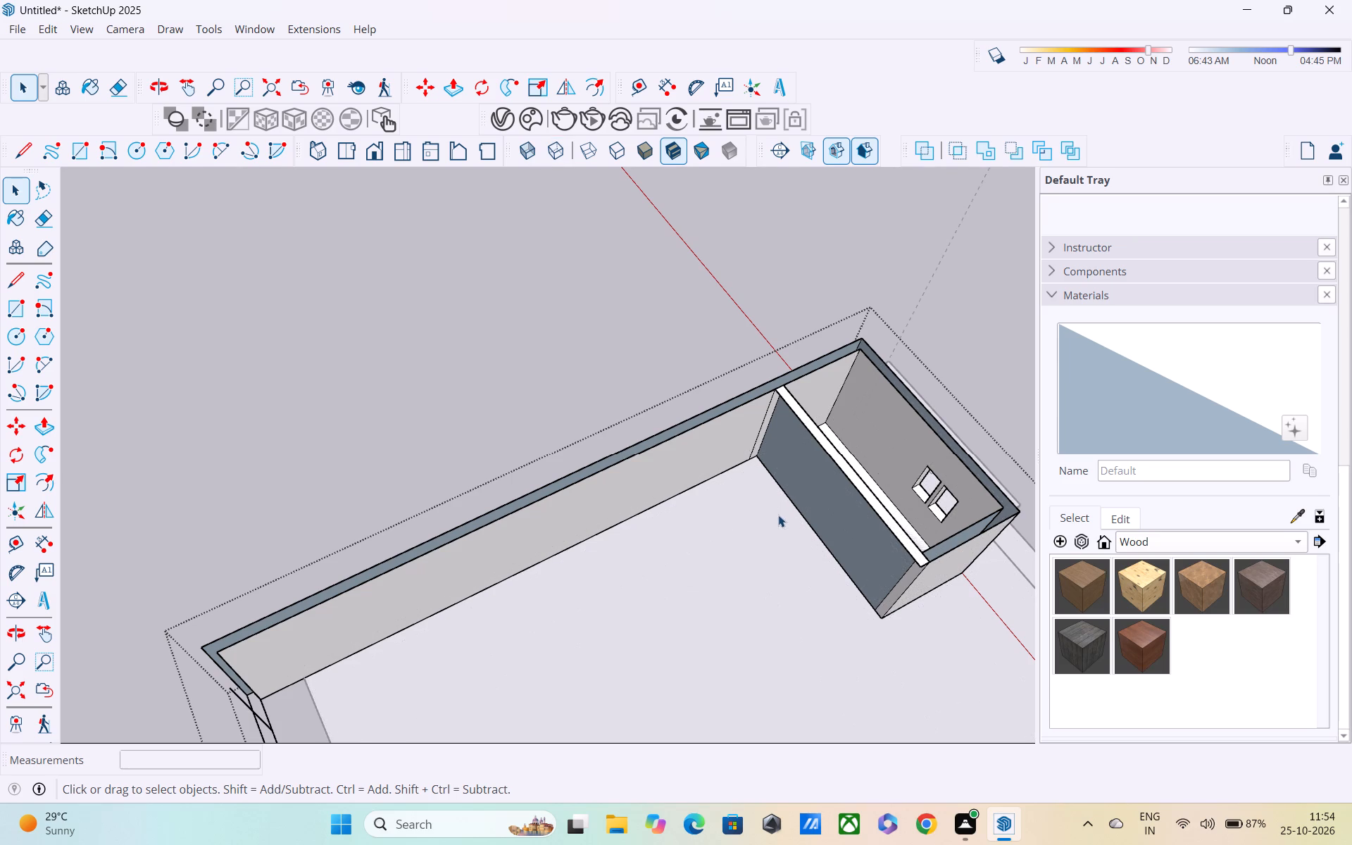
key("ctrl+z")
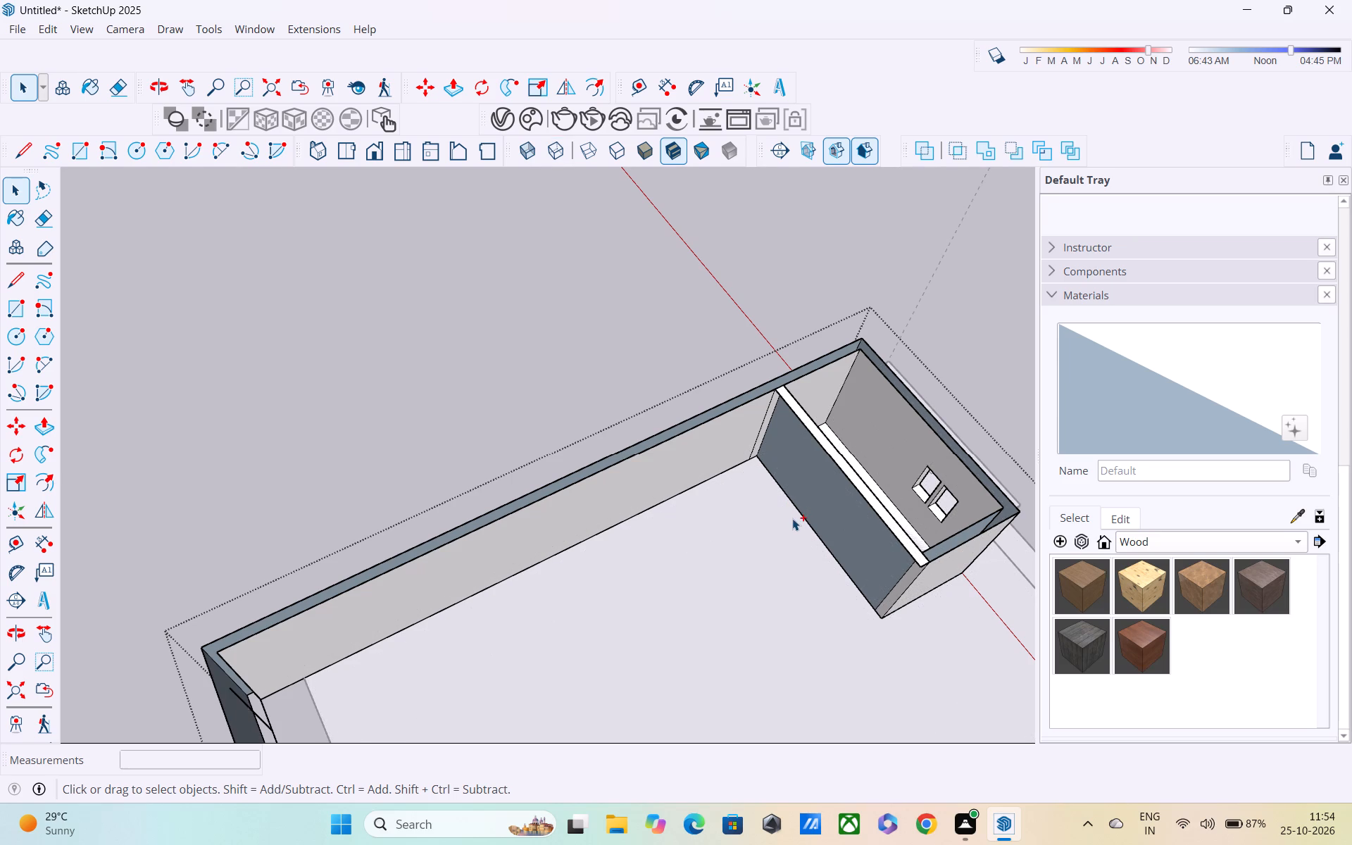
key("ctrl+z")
Examine the top storey's remaining walls, corners and projecting room from all sides.
scroll(834, 510, "down", 4)
middle_click_drag(837, 517, 701, 572)
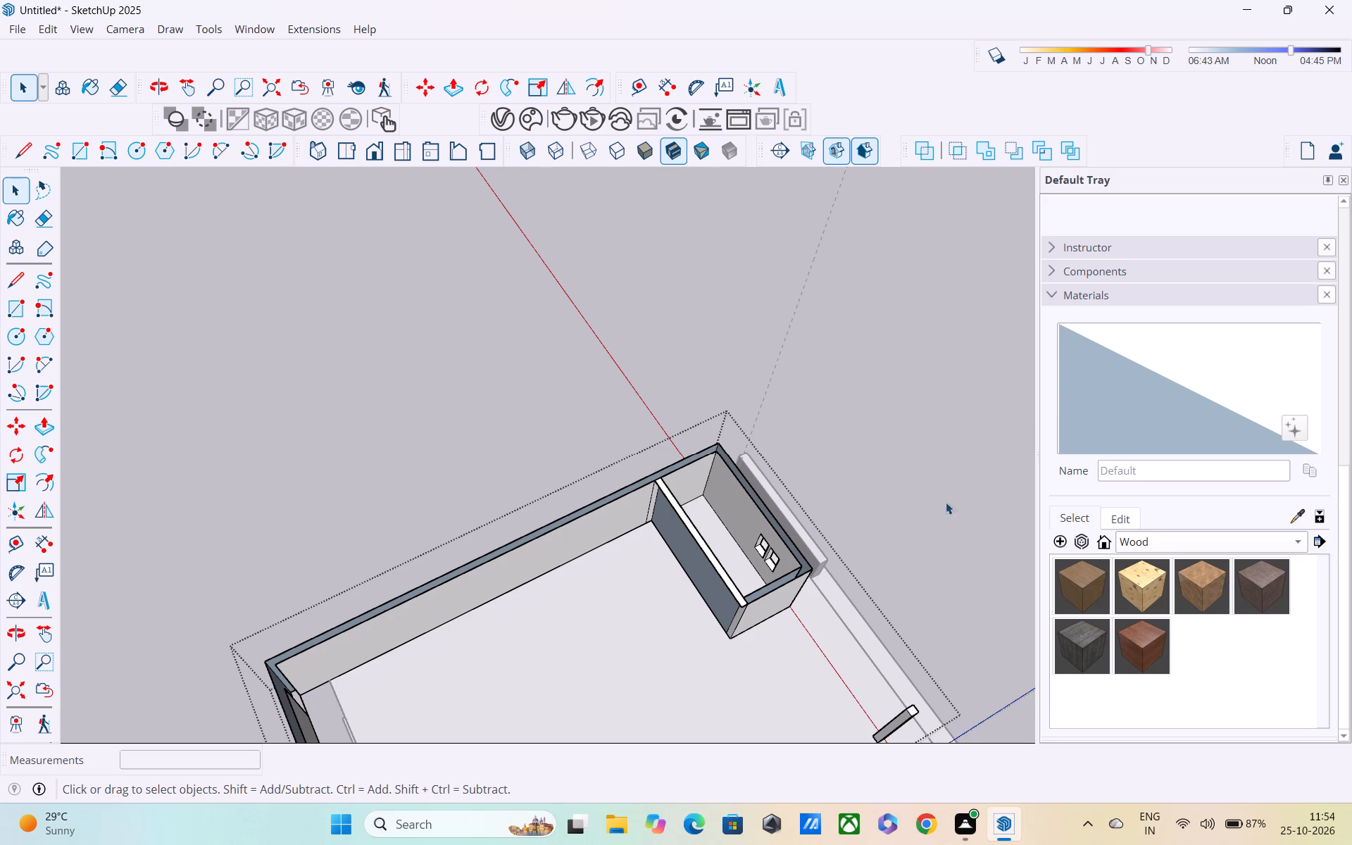
middle_click_drag(737, 594, 830, 361)
middle_click(830, 361)
scroll(830, 361, "up", 1)
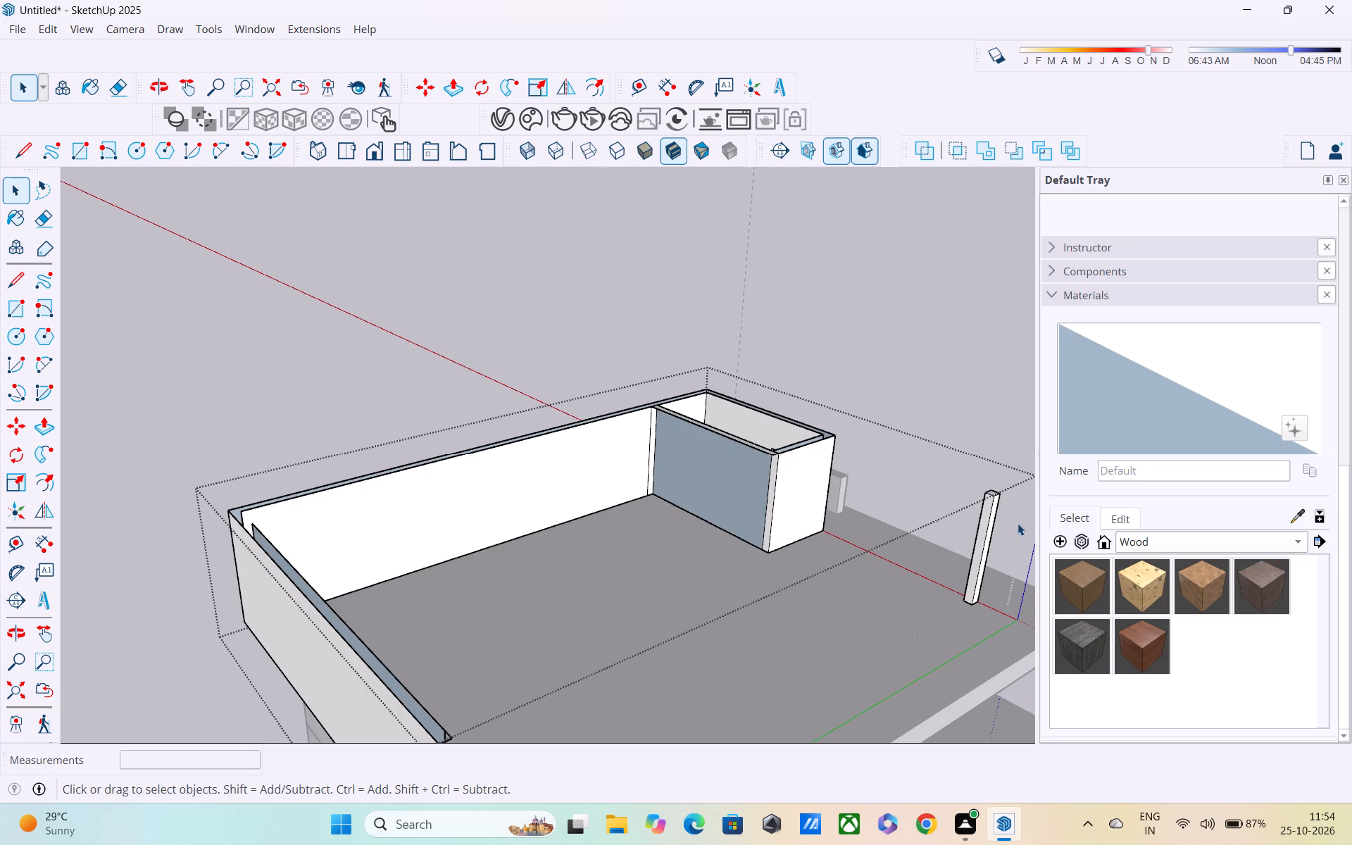
left_click(798, 841)
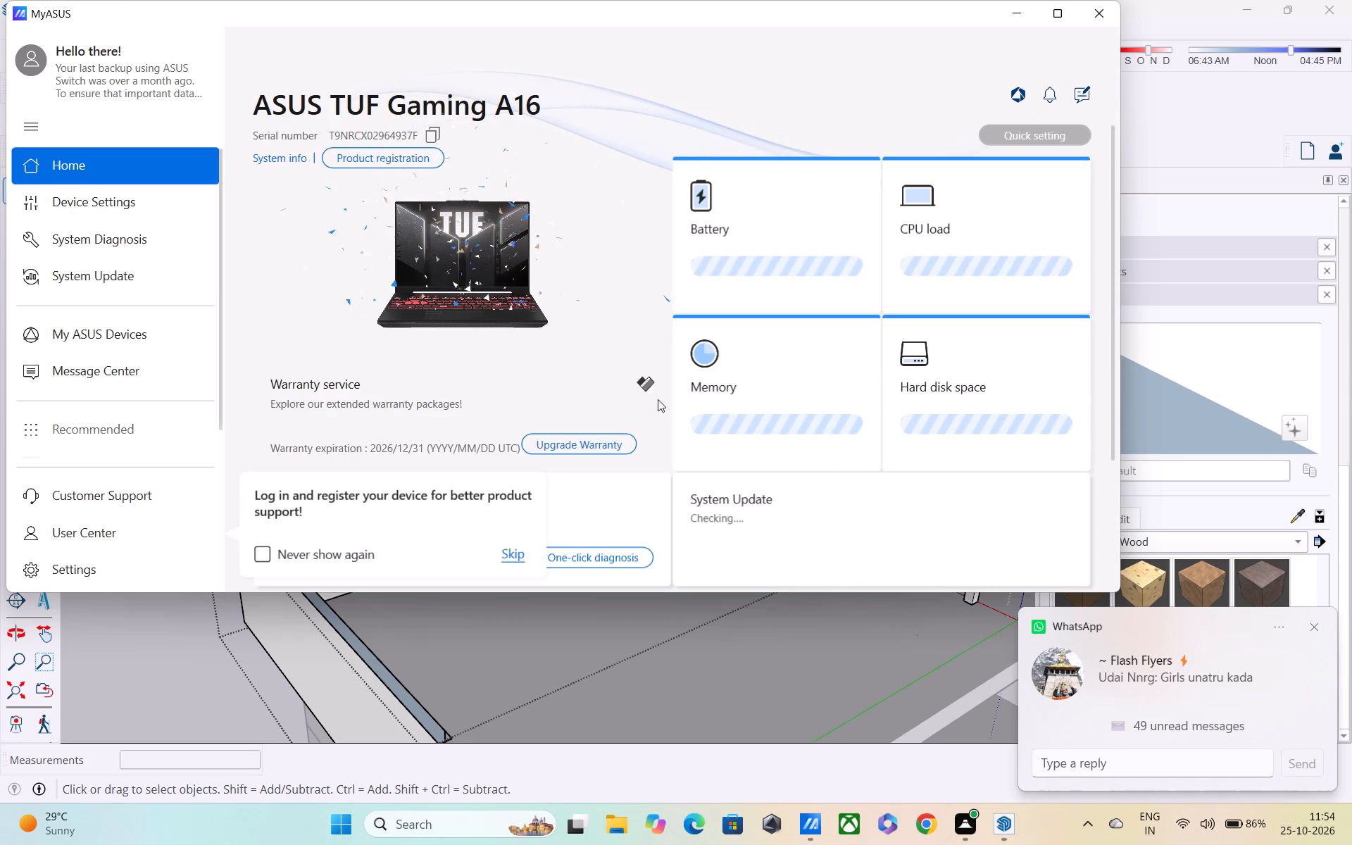
left_click(1101, 15)
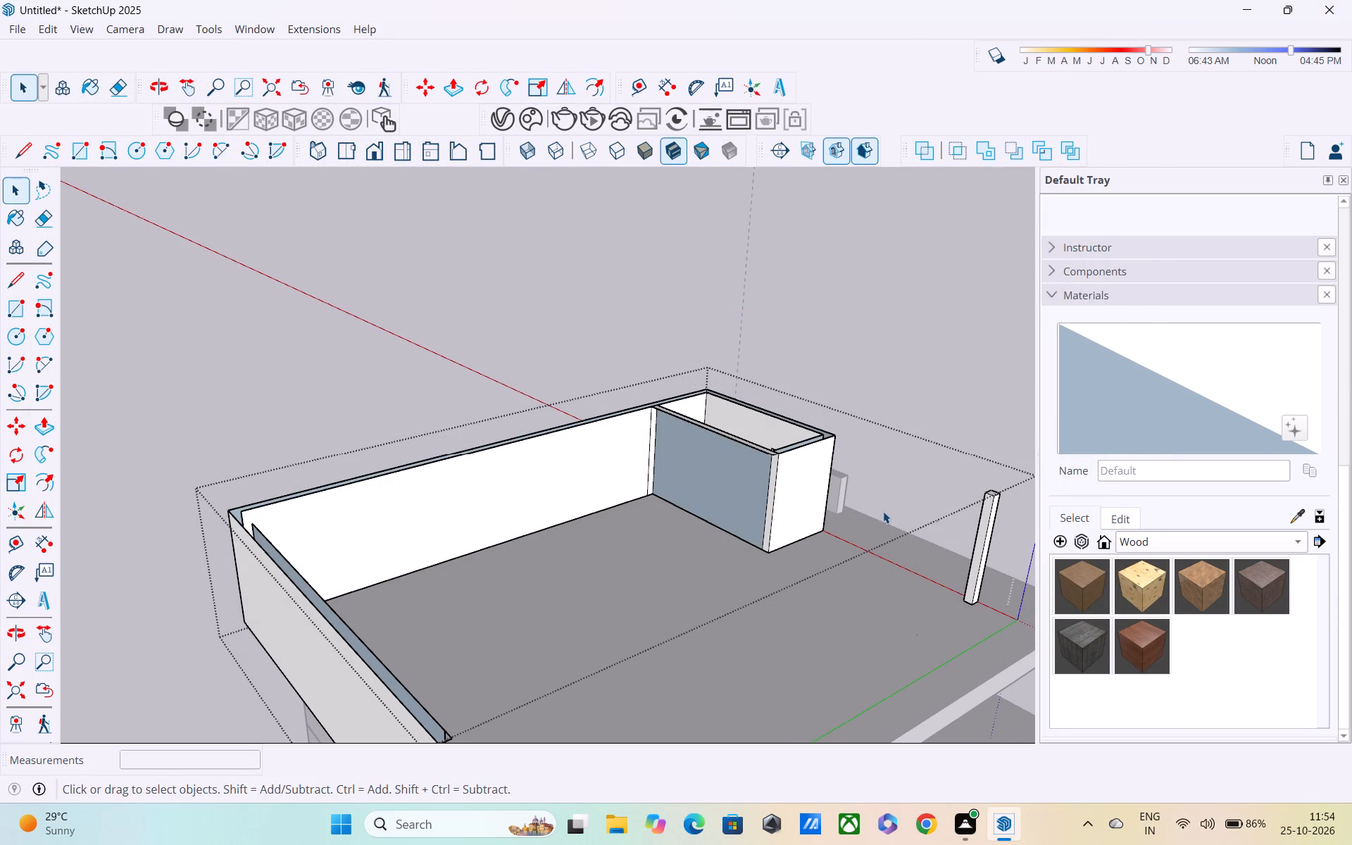
middle_click_drag(675, 424, 595, 365)
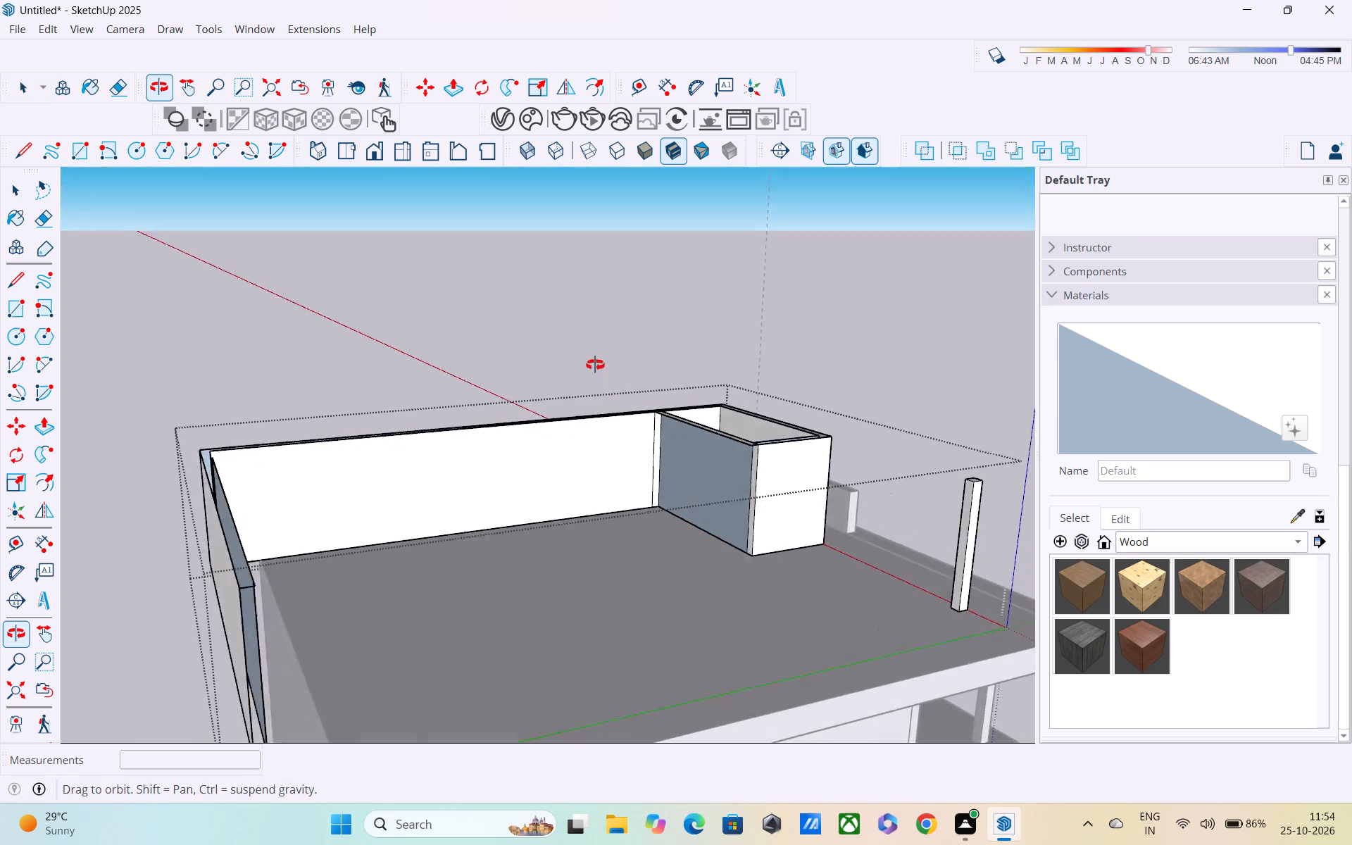
middle_click_drag(595, 365, 568, 293)
middle_click_drag(568, 293, 704, 175)
middle_click_drag(640, 264, 641, 270)
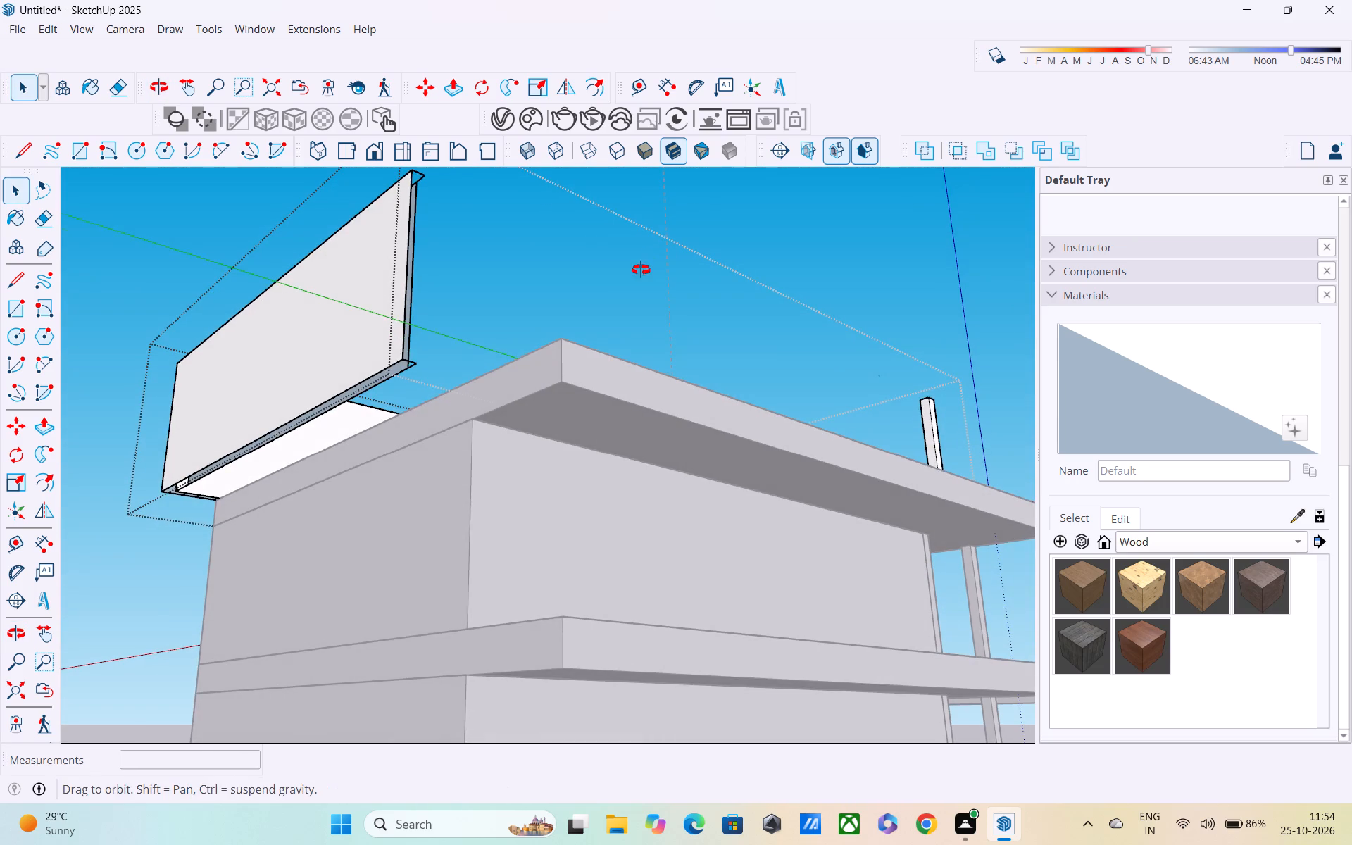
middle_click_drag(641, 270, 777, 342)
middle_click_drag(777, 342, 1221, 487)
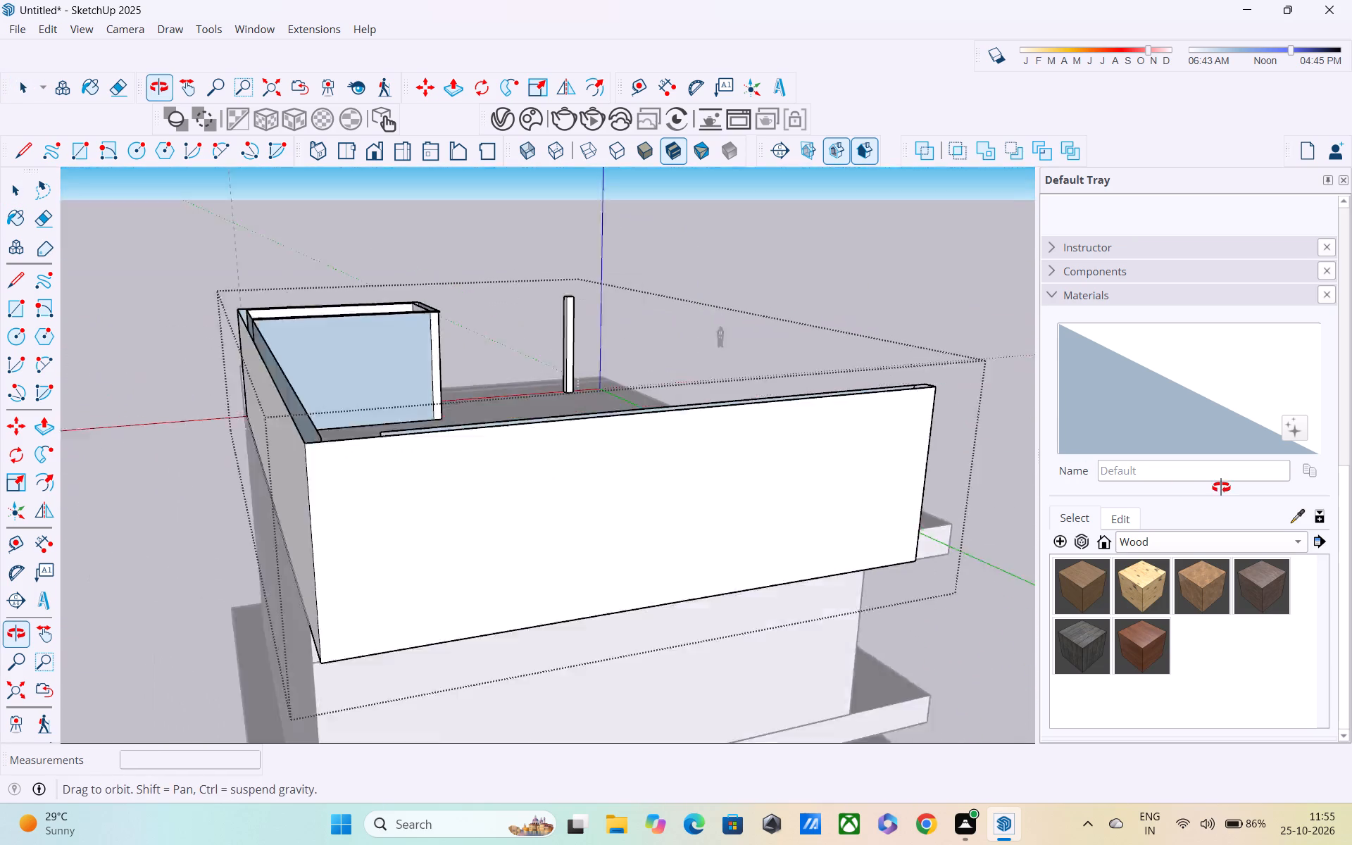
middle_click_drag(1221, 487, 1227, 489)
middle_click_drag(953, 439, 1018, 482)
scroll(1018, 482, "down", 2)
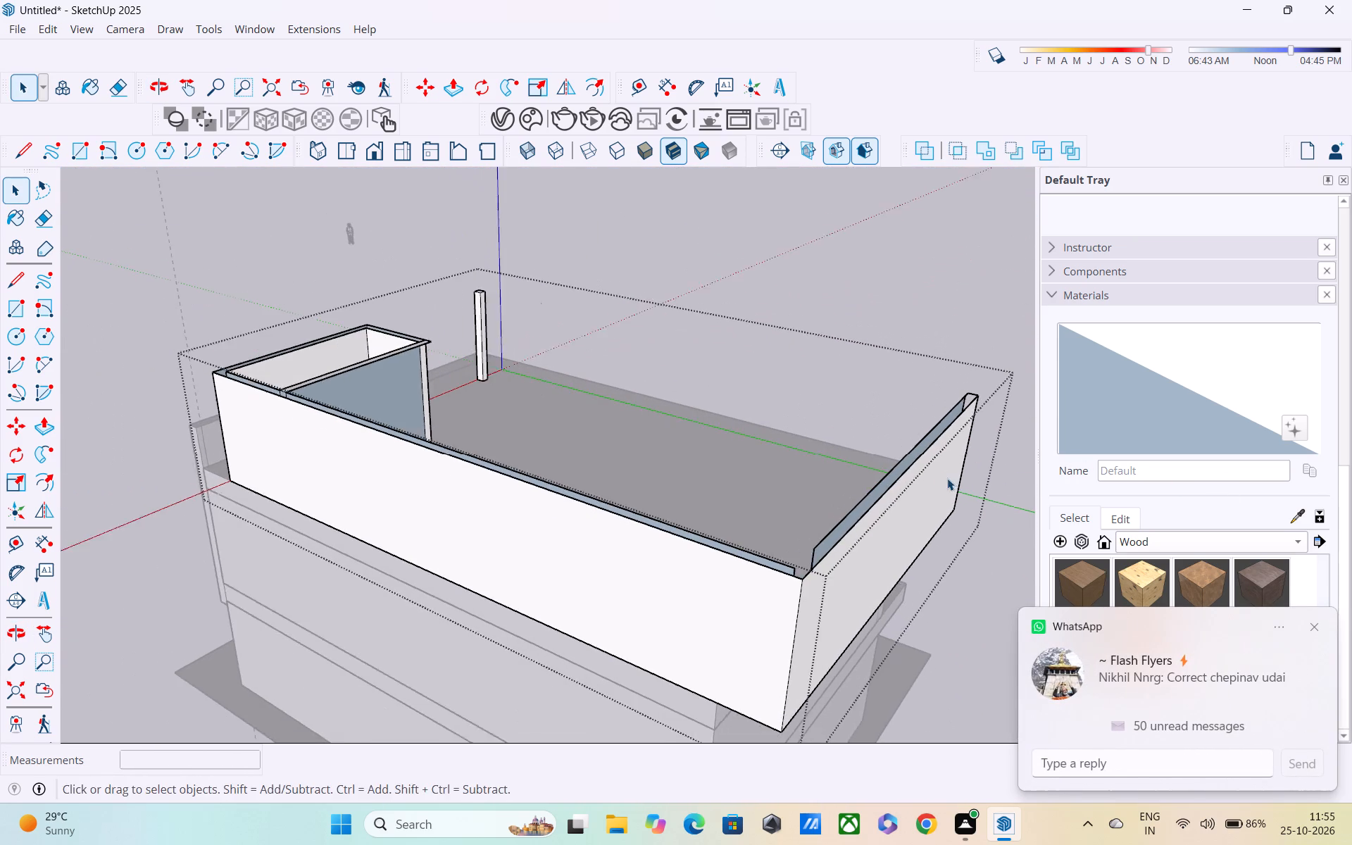
middle_click_drag(949, 481, 1195, 503)
middle_click_drag(1351, 330, 1351, 306)
middle_click_drag(875, 356, 507, 494)
middle_click(507, 494)
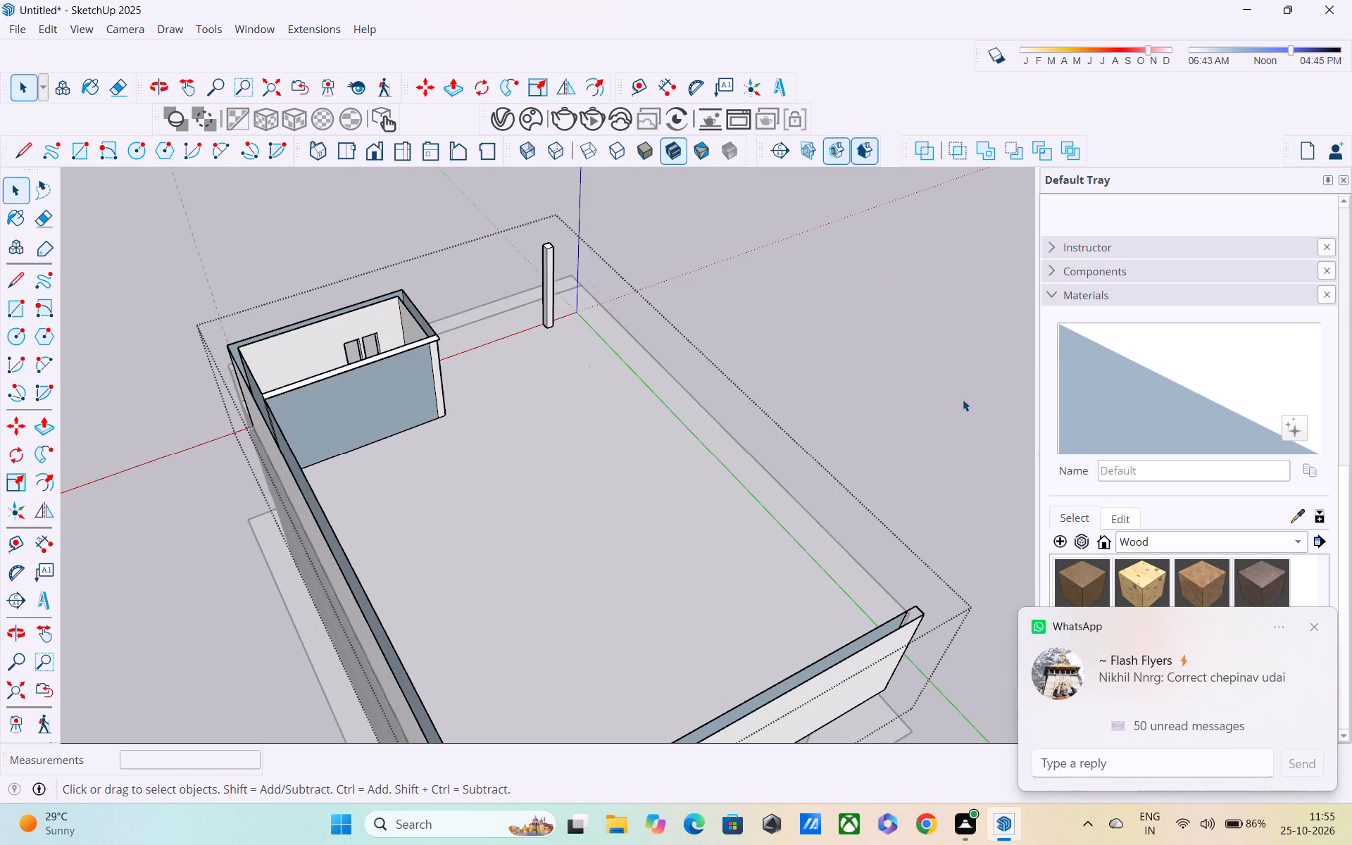
scroll(963, 399, "down", 1)
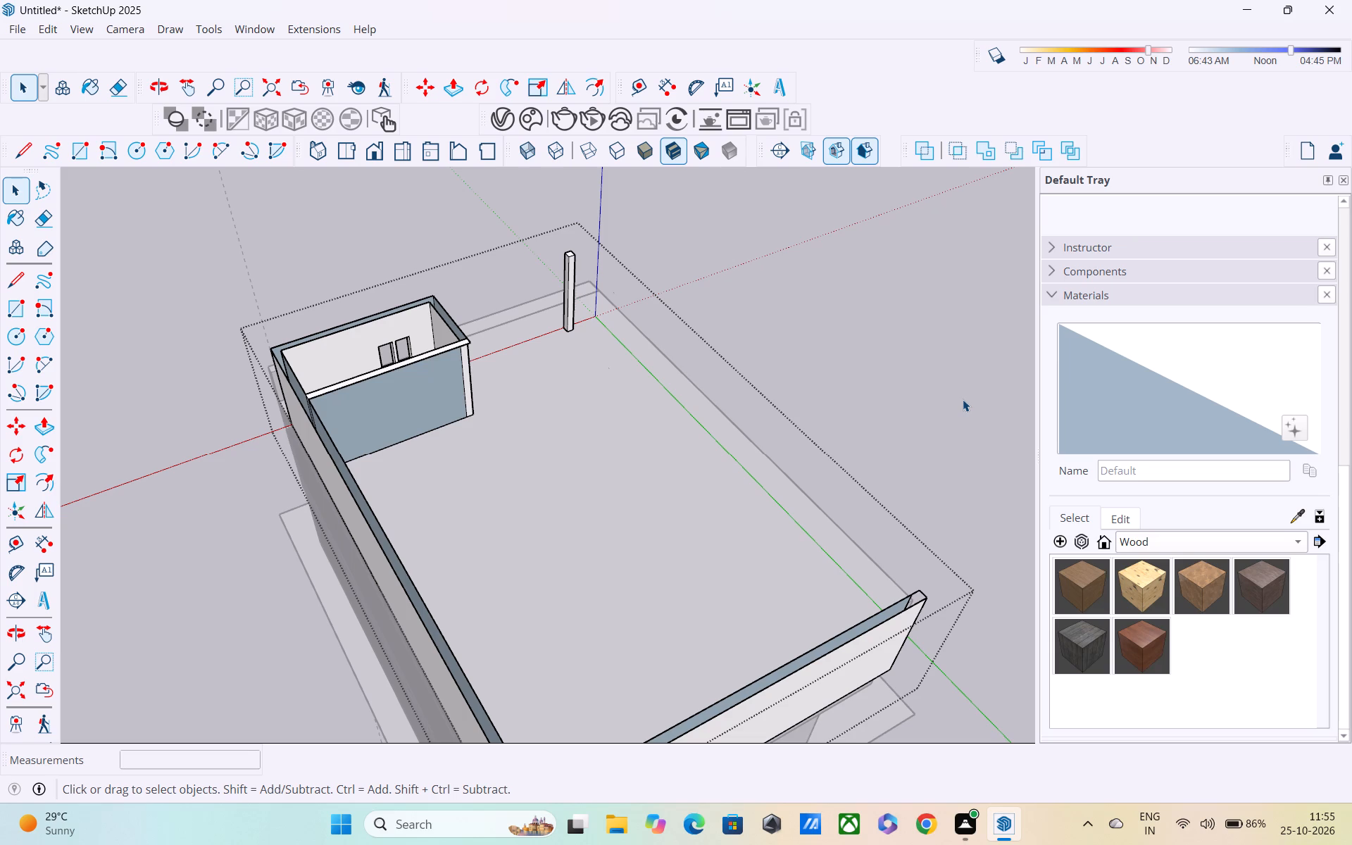
Erase the inner face of the short end wall opposite the projecting room by removing its free vertical end edge.
middle_click_drag(496, 438, 590, 339)
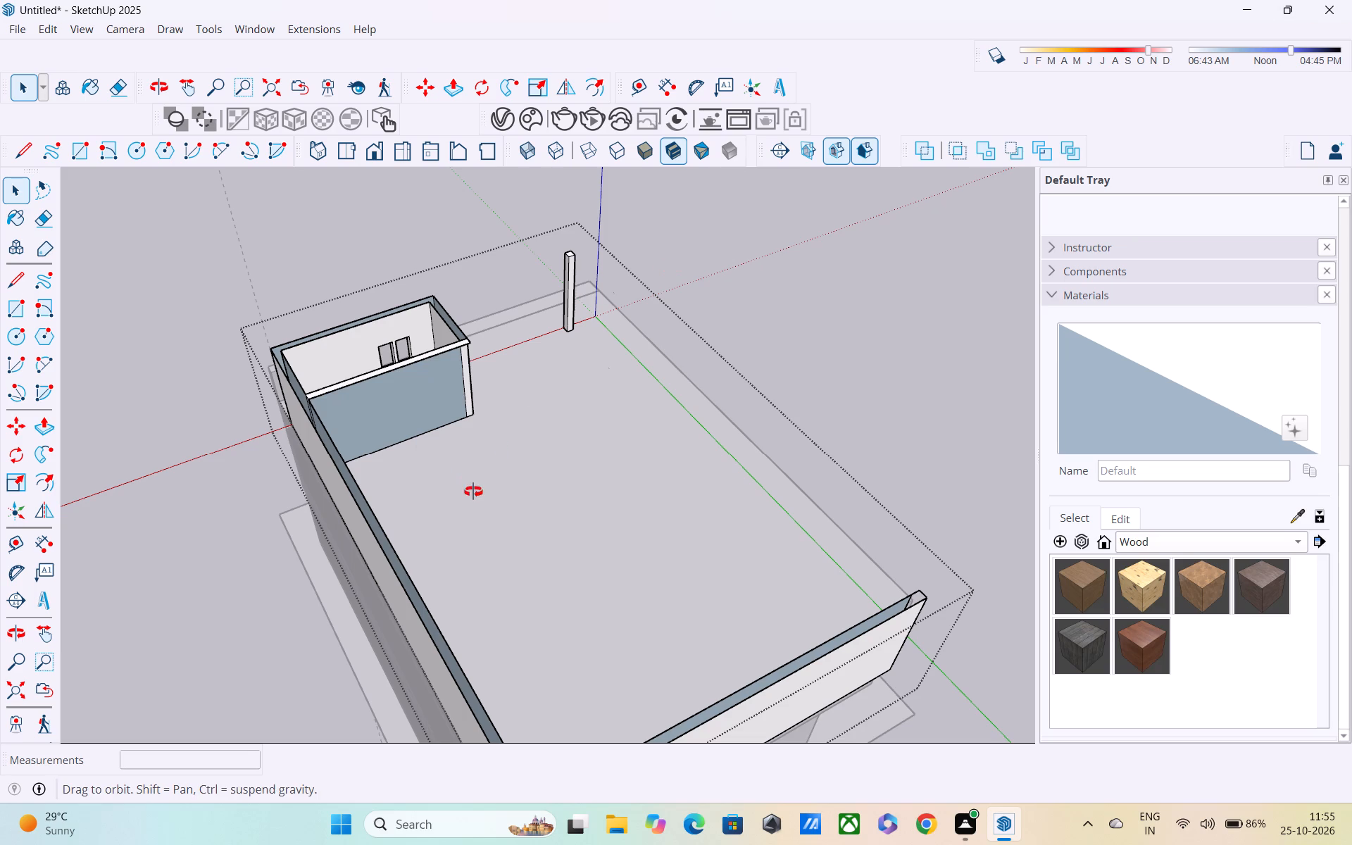
middle_click_drag(475, 494, 152, 427)
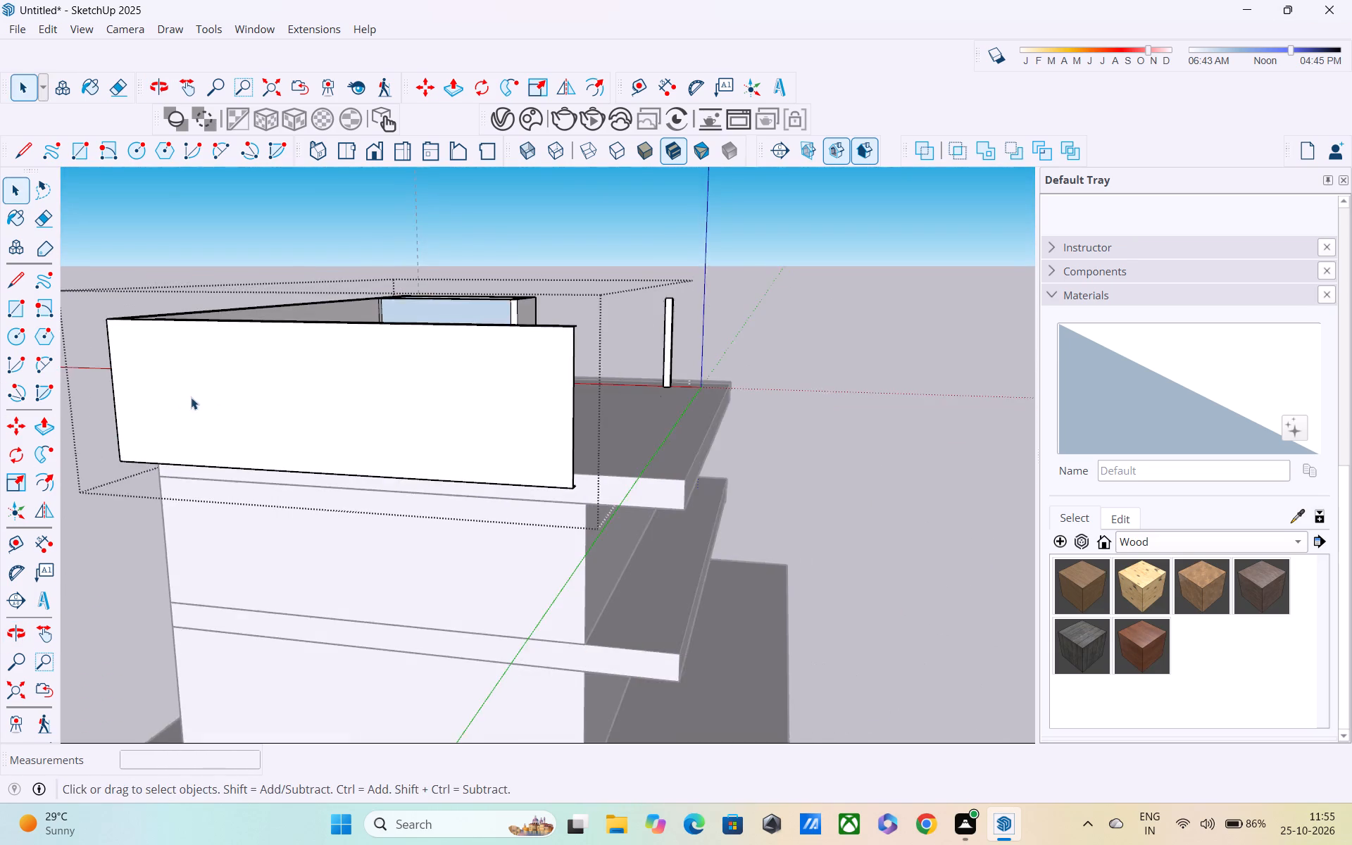
scroll(208, 393, "down", 5)
middle_click_drag(419, 357, 20, 421)
scroll(281, 341, "up", 14)
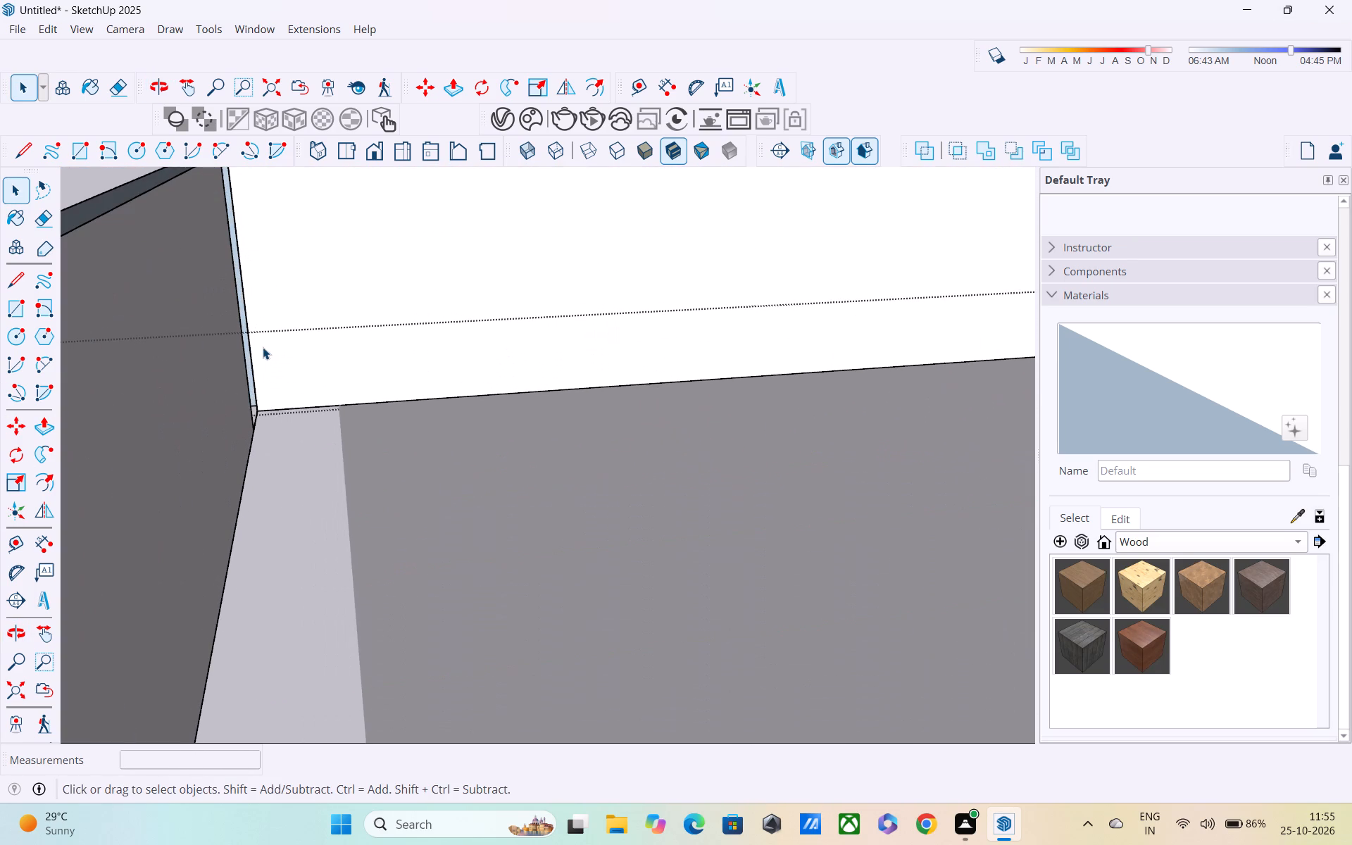
key("e")
scroll(200, 230, "down", 6)
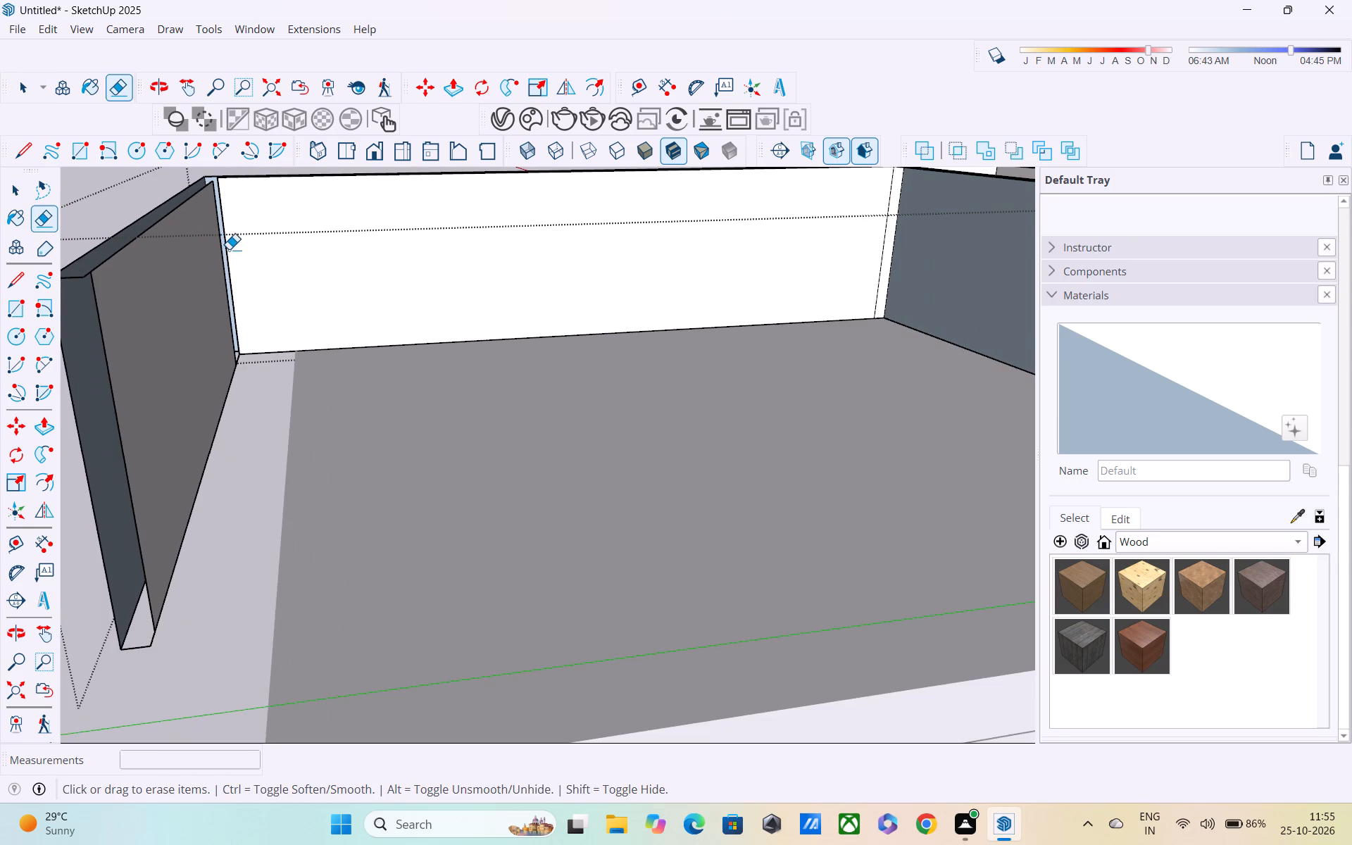
middle_click_drag(232, 253, 333, 322, "shift")
scroll(332, 401, "up", 4)
left_click(330, 384)
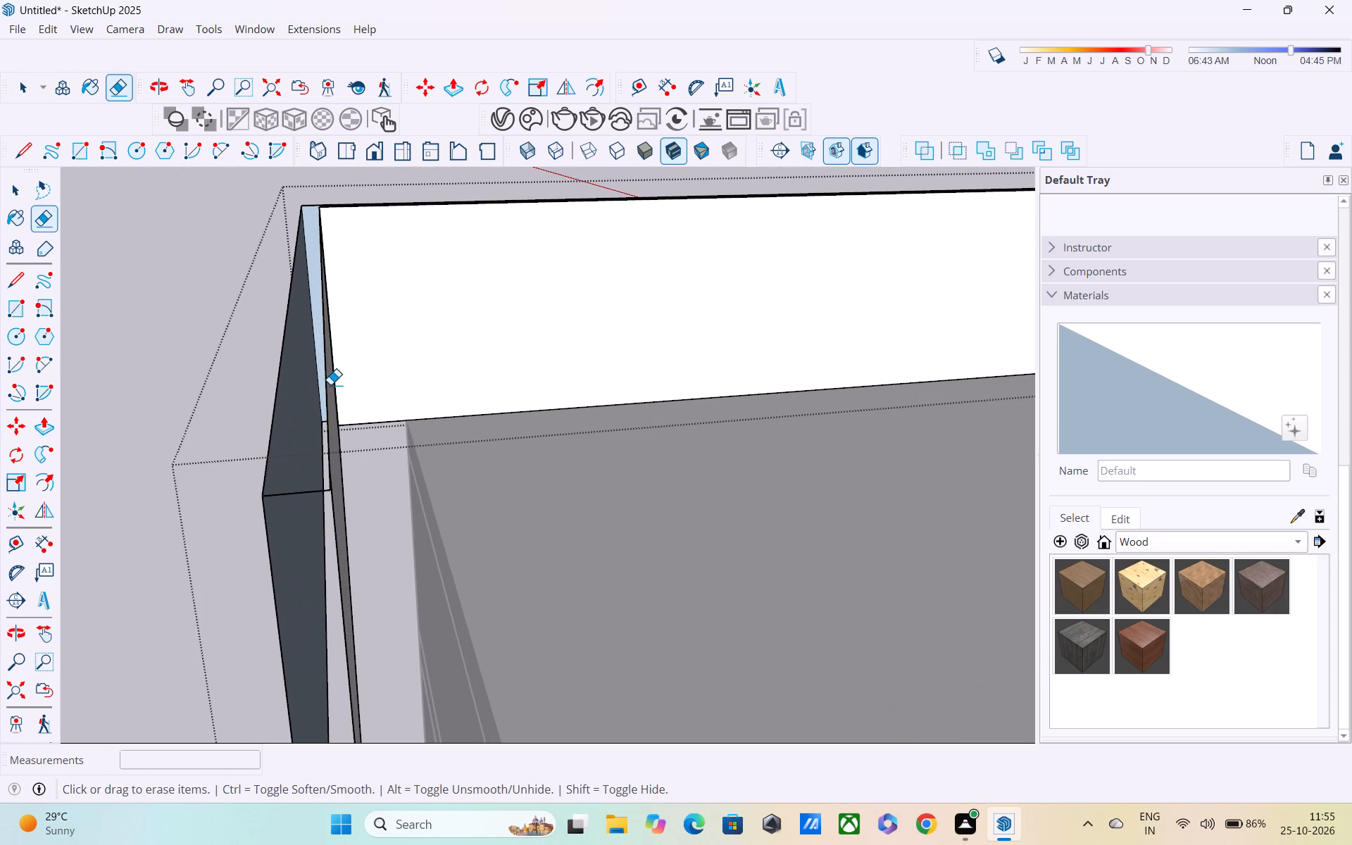
middle_click_drag(330, 384, 272, 375)
scroll(330, 384, "up", 2)
middle_click_drag(245, 360, 156, 307)
scroll(264, 365, "down", 4)
scroll(268, 365, "up", 1)
middle_click_drag(277, 369, 412, 402, "shift")
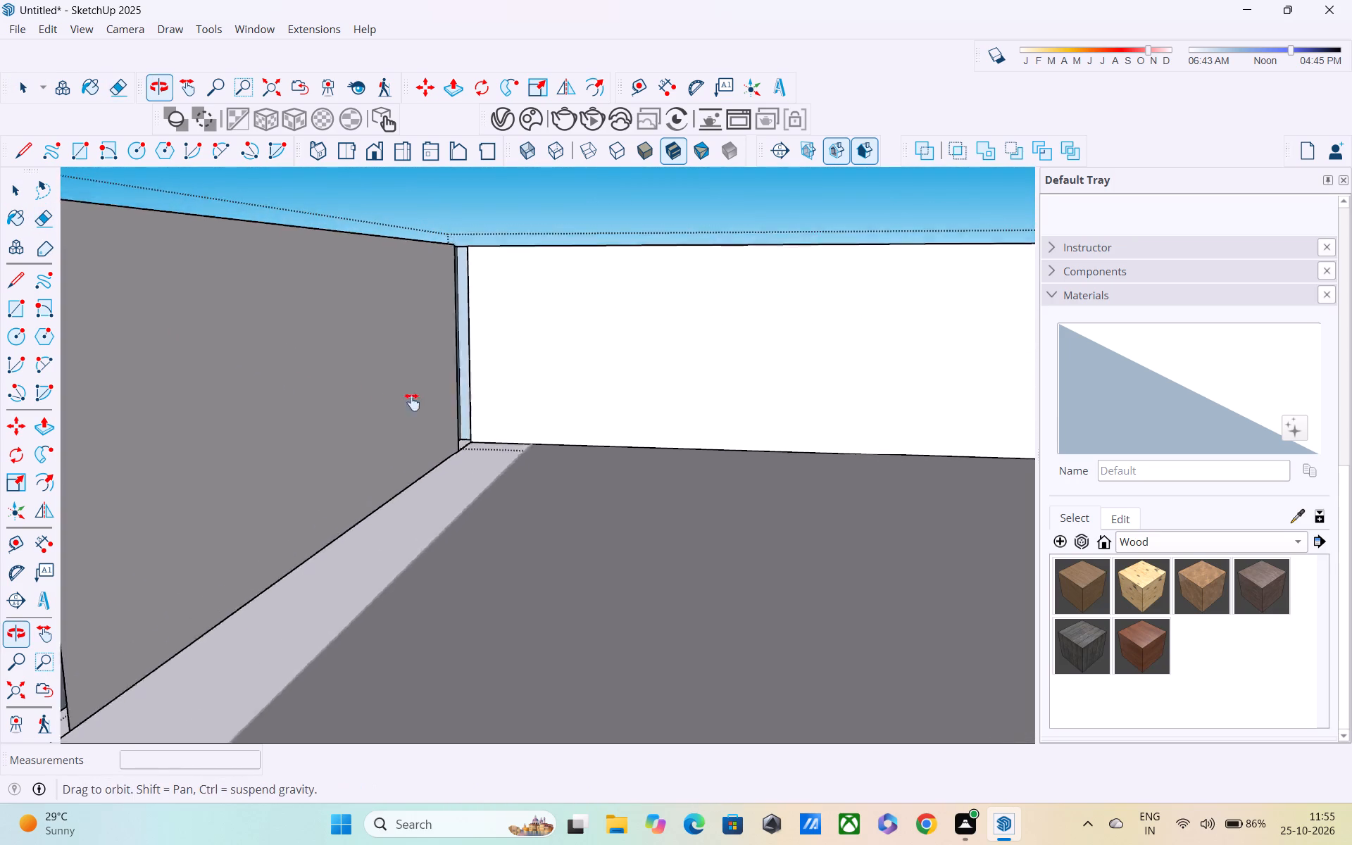
middle_click_drag(412, 402, 492, 418, "shift")
scroll(470, 410, "up", 5)
scroll(389, 397, "down", 4, "shift")
middle_click_drag(396, 387, 518, 347, "shift")
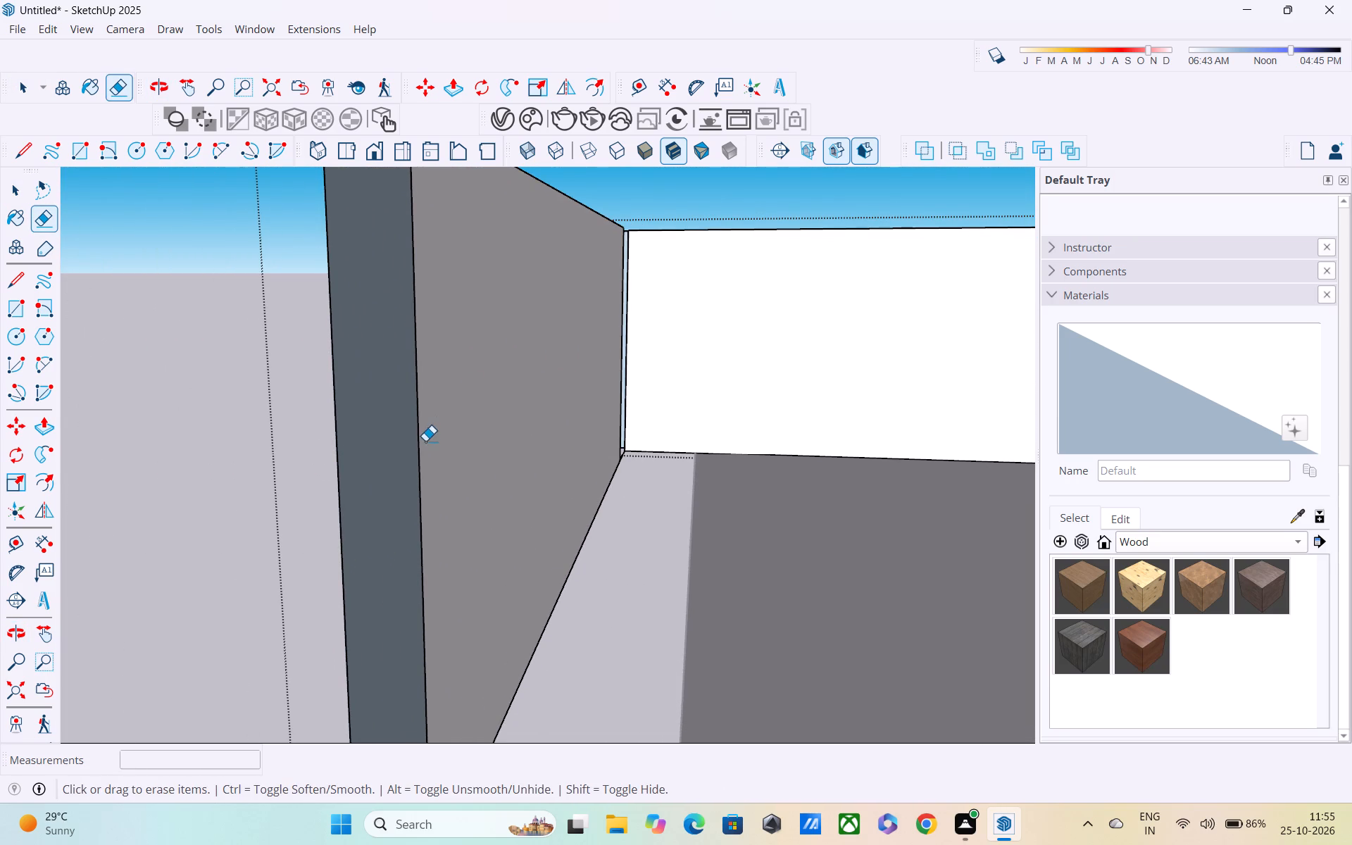
left_click(416, 430)
Erase the outer face of the short end wall while keeping the adjoining long wall intact.
scroll(457, 396, "down", 4)
middle_click_drag(496, 393, 612, 598)
scroll(581, 522, "up", 3)
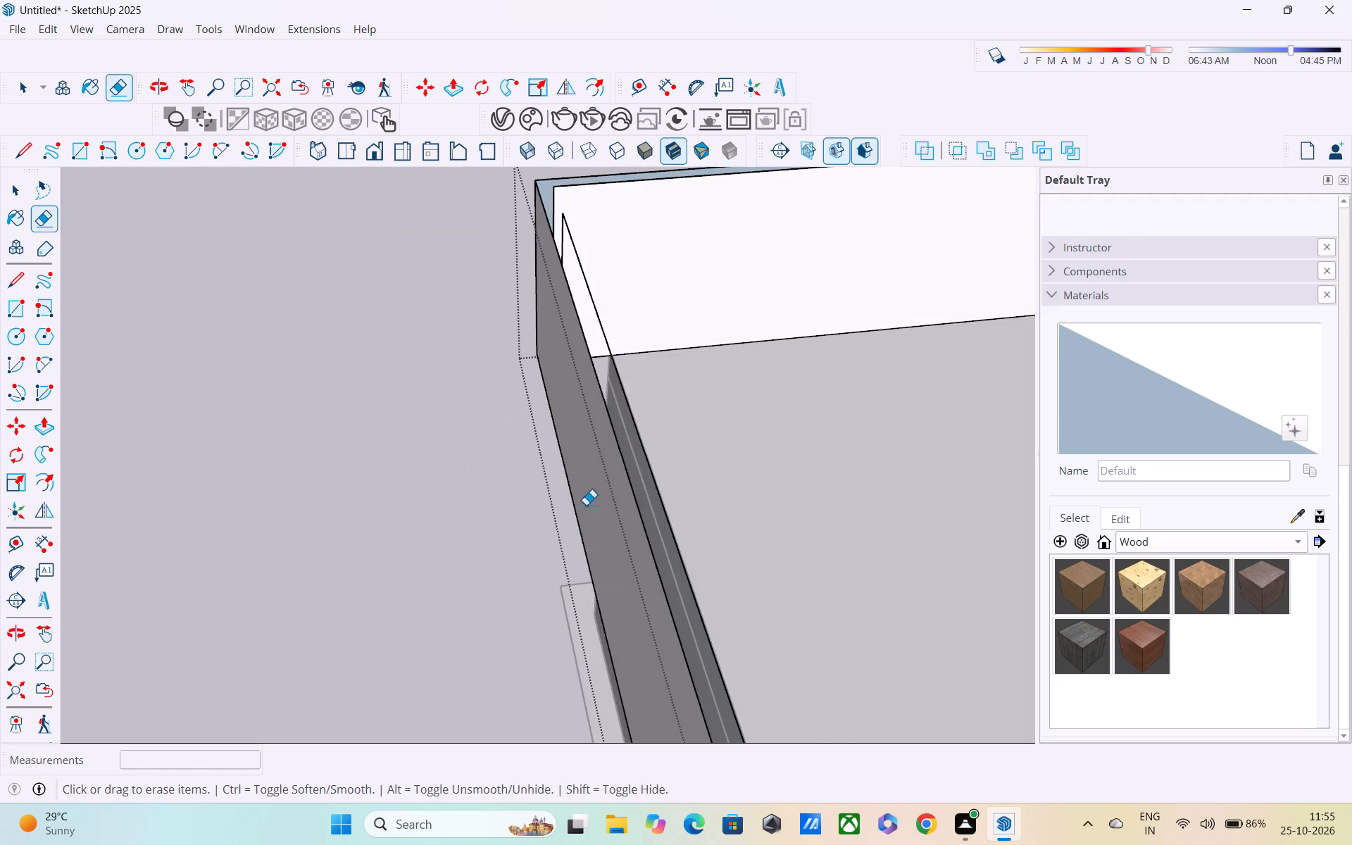
scroll(586, 505, "up", 1)
left_click(630, 343)
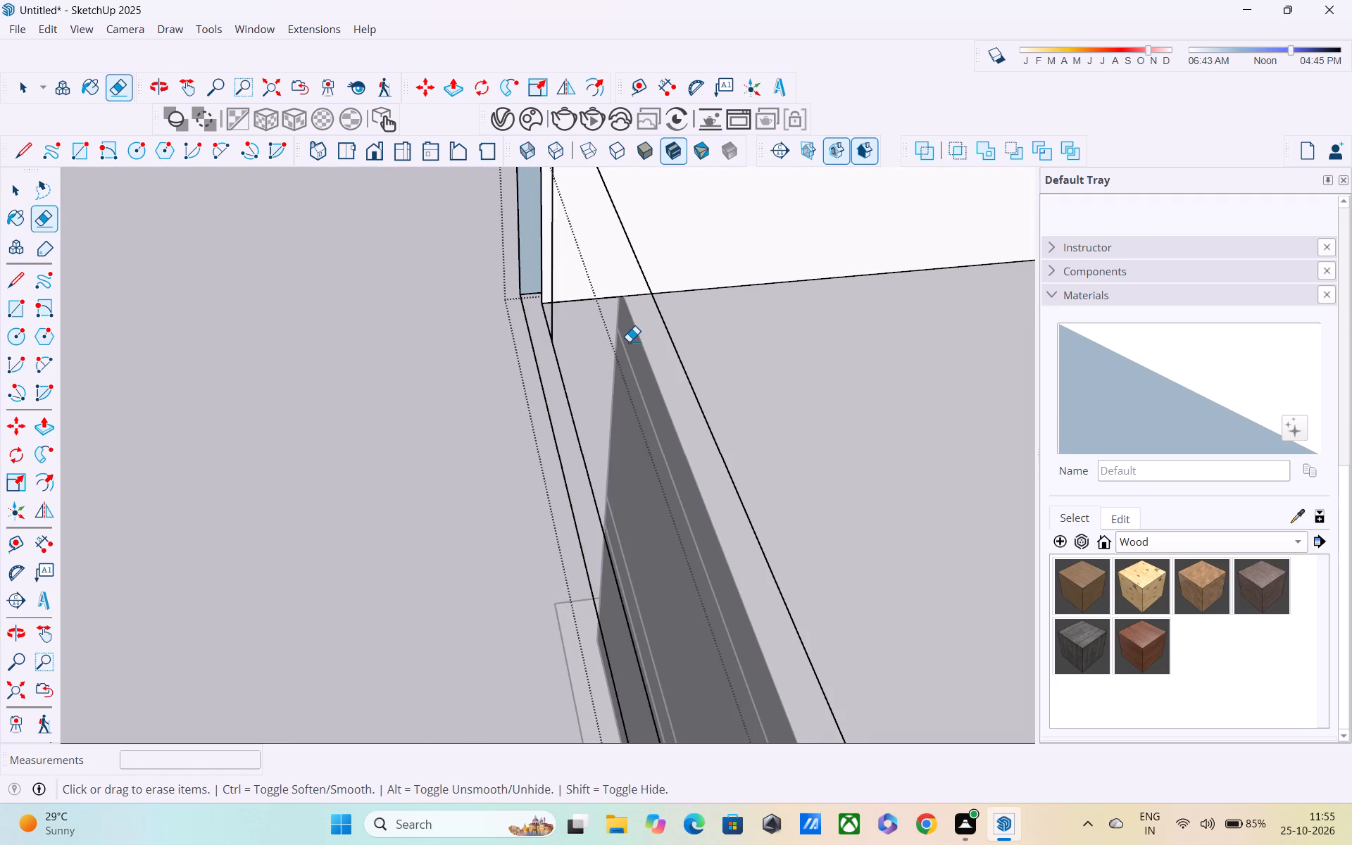
scroll(629, 342, "down", 4)
left_click(644, 311)
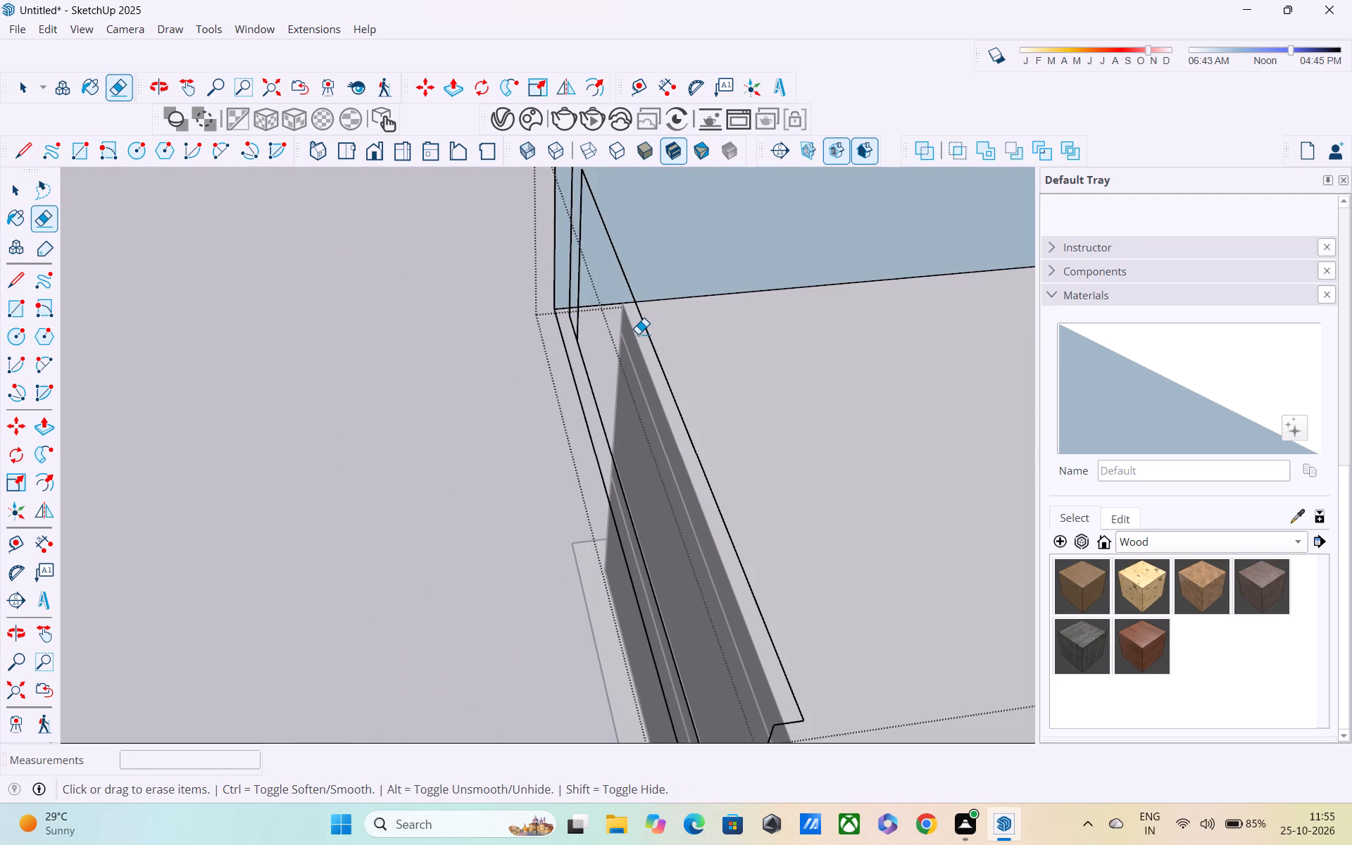
key("ctrl+z")
Erase the short end wall's leftover top edge, vertical corner edge and two base edges on the floor slab.
scroll(651, 337, "up", 1)
middle_click_drag(651, 337, 401, 268)
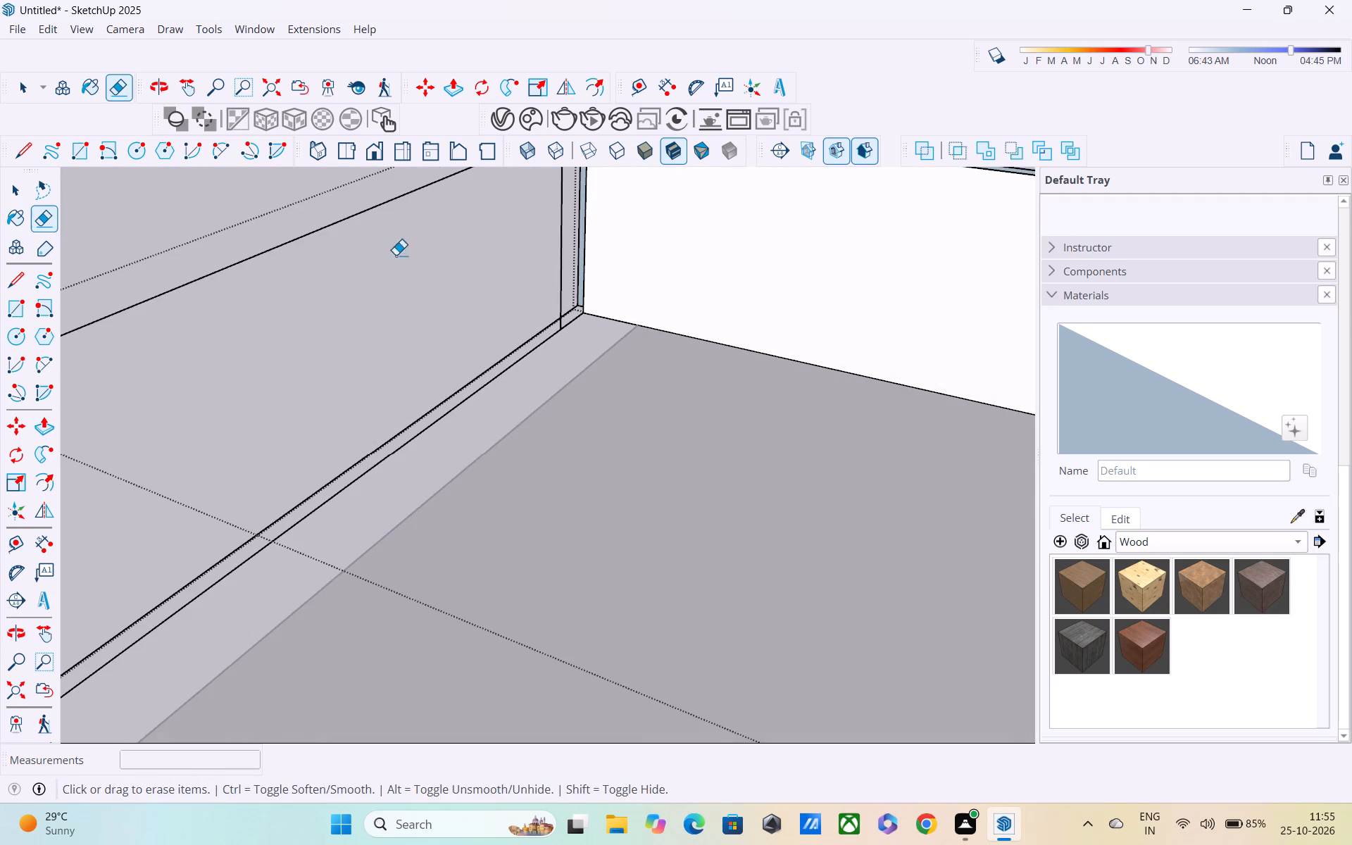
middle_click_drag(488, 293, 593, 396, "shift")
scroll(672, 292, "up", 4)
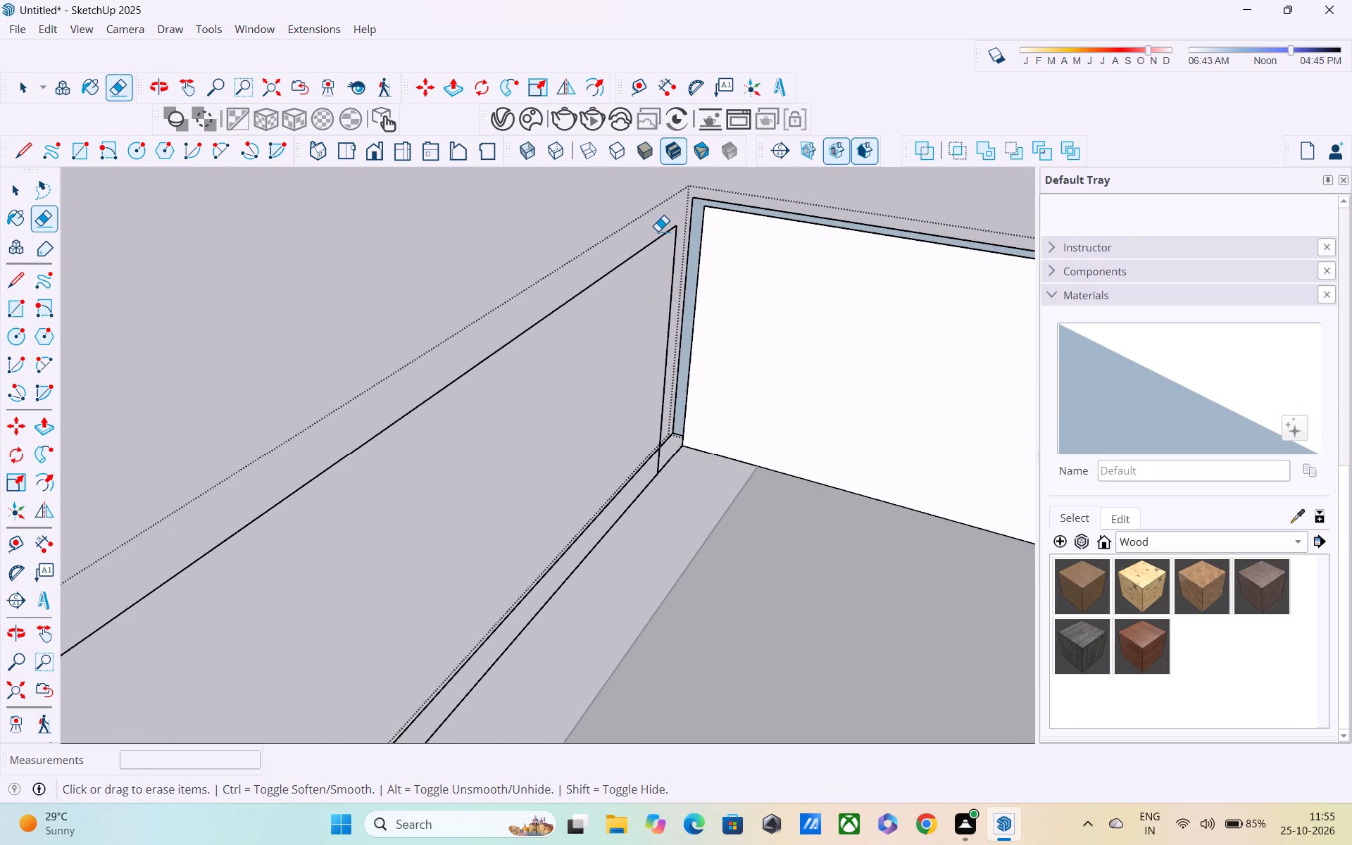
left_click(654, 246)
left_click(672, 263)
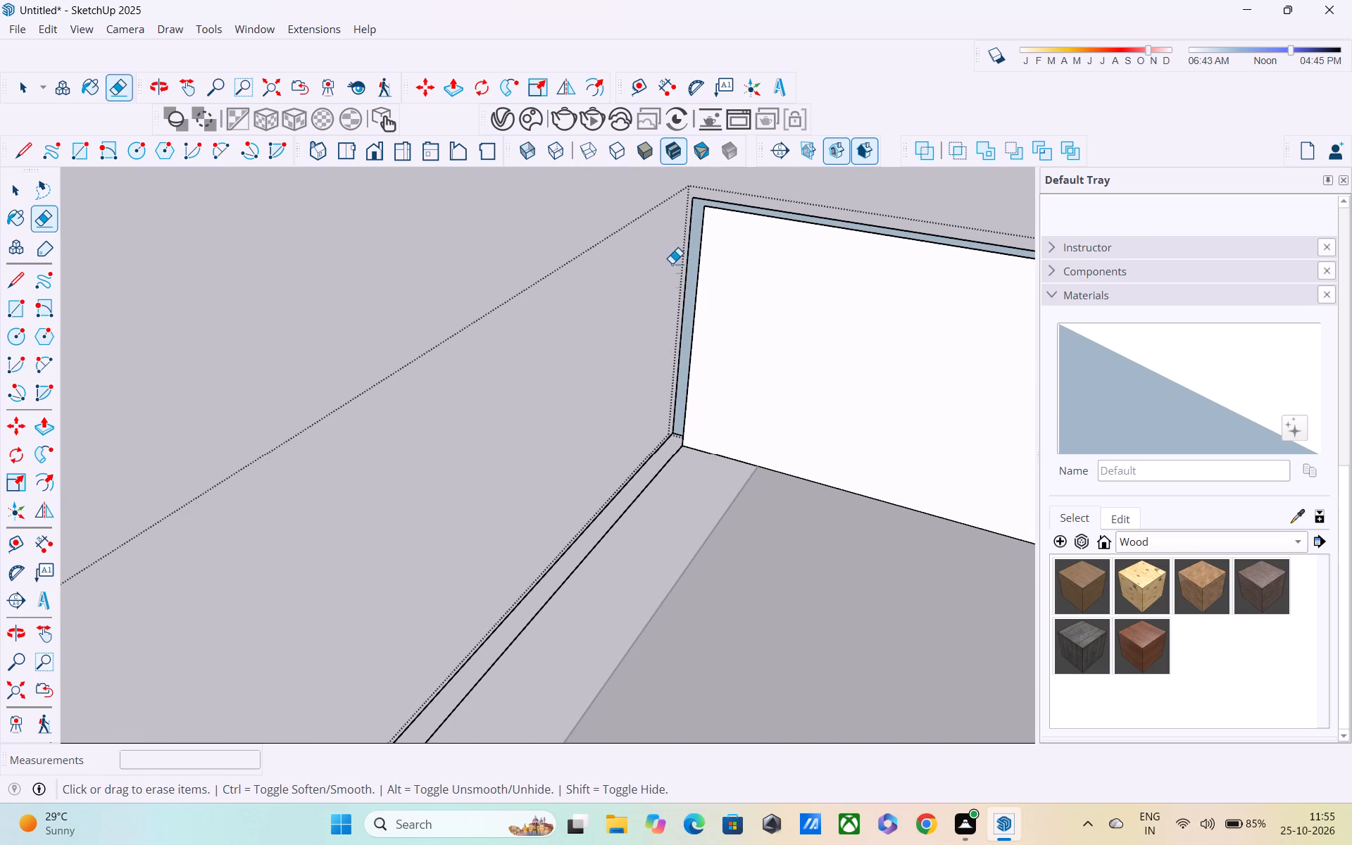
scroll(665, 302, "up", 1)
middle_click_drag(664, 303, 668, 183)
left_click_drag(547, 426, 580, 474)
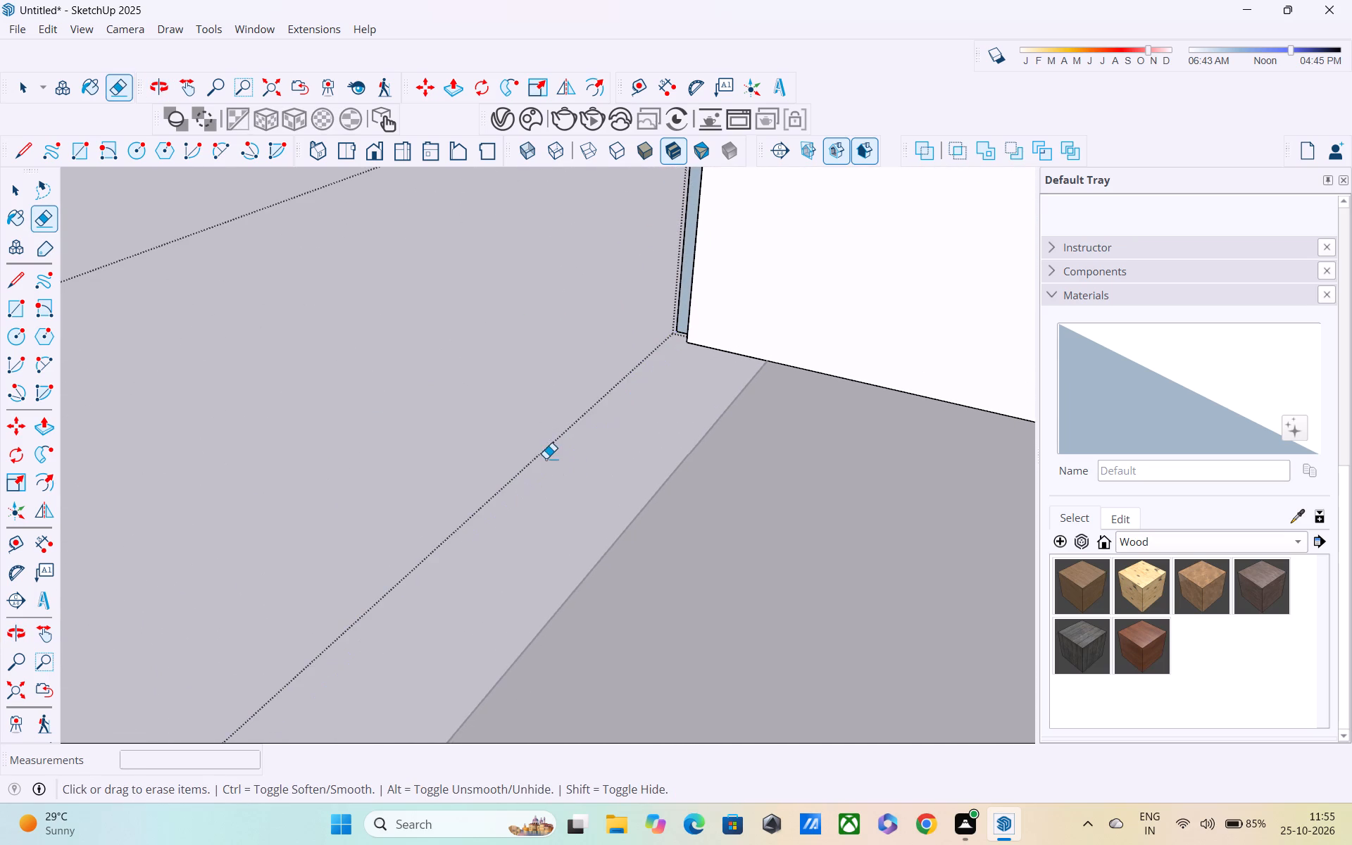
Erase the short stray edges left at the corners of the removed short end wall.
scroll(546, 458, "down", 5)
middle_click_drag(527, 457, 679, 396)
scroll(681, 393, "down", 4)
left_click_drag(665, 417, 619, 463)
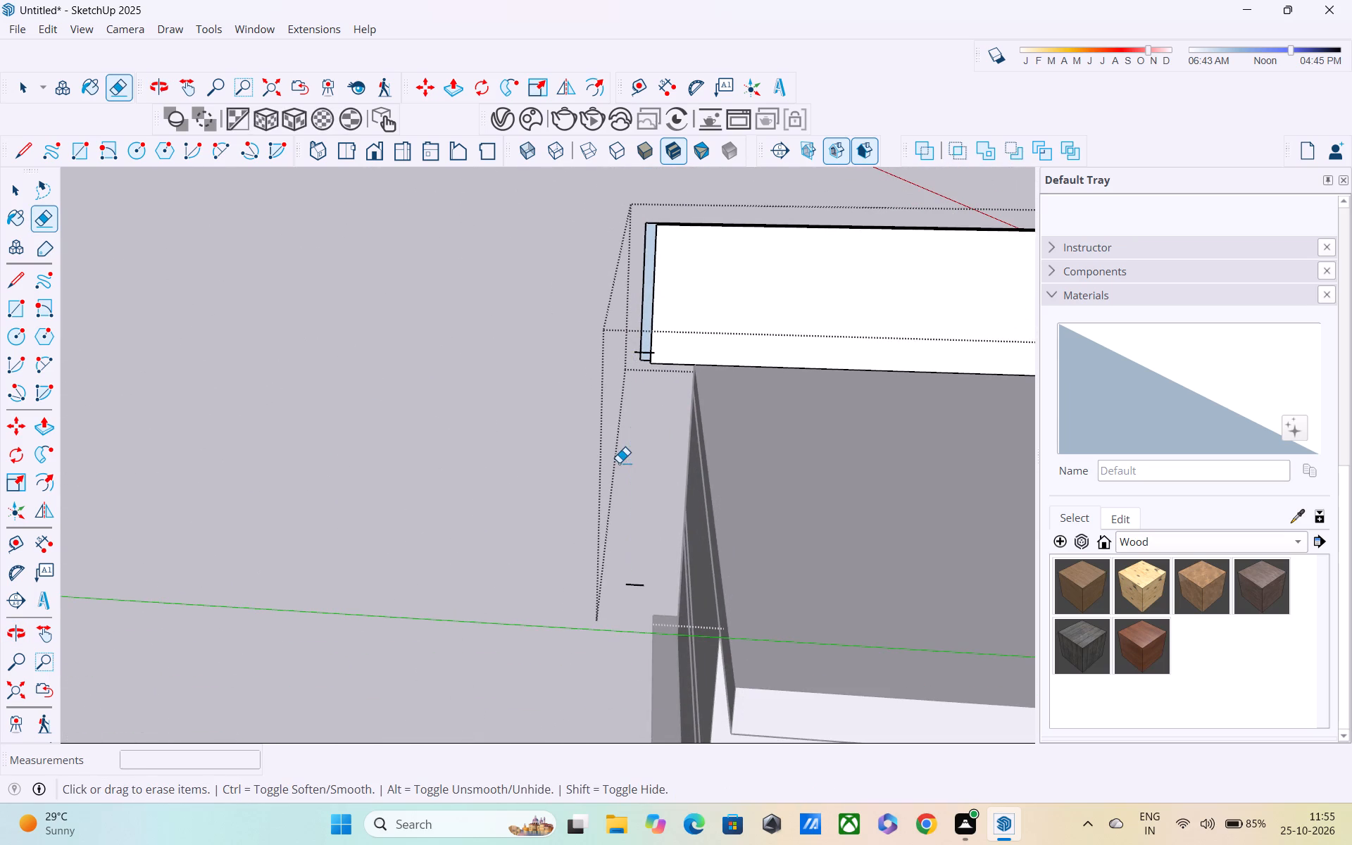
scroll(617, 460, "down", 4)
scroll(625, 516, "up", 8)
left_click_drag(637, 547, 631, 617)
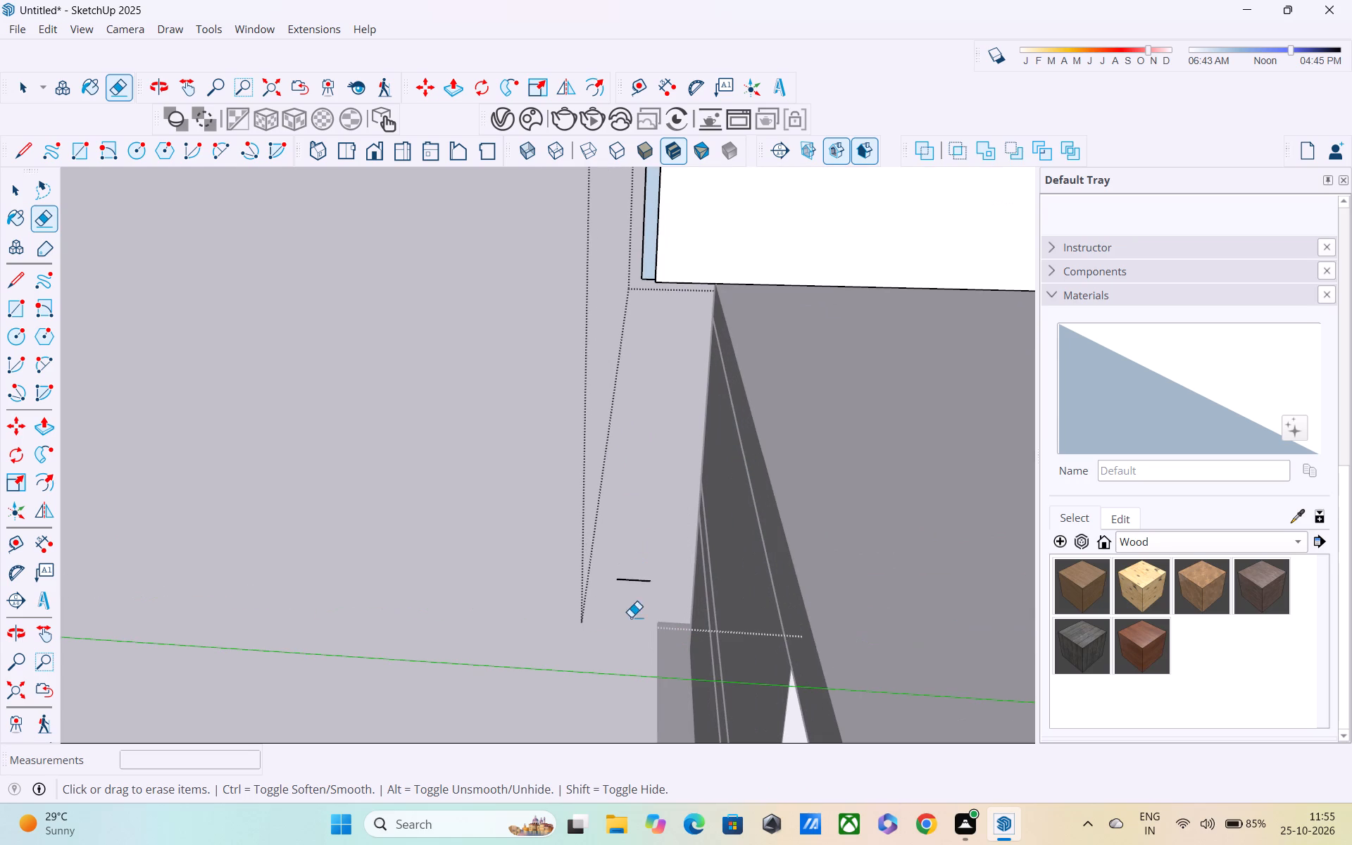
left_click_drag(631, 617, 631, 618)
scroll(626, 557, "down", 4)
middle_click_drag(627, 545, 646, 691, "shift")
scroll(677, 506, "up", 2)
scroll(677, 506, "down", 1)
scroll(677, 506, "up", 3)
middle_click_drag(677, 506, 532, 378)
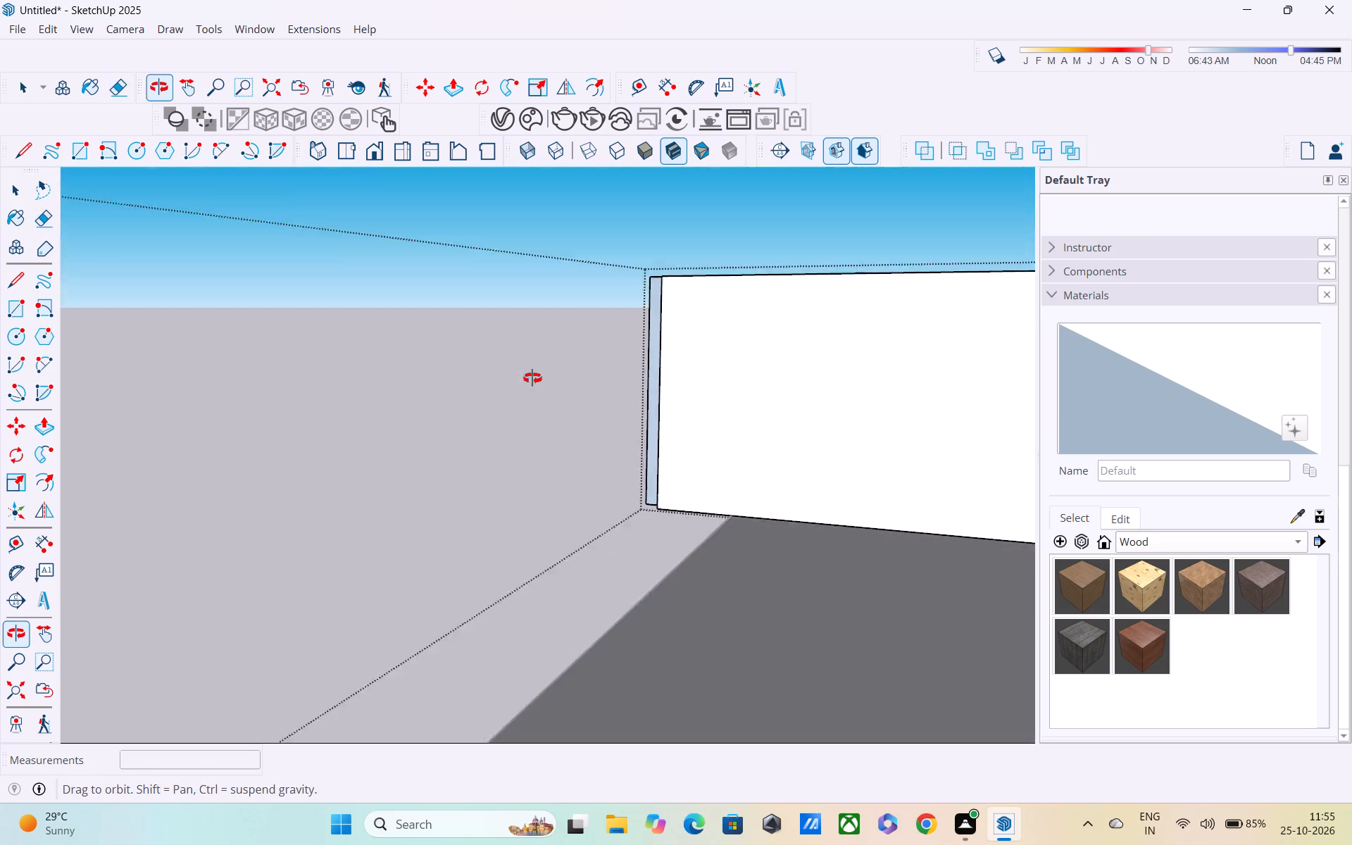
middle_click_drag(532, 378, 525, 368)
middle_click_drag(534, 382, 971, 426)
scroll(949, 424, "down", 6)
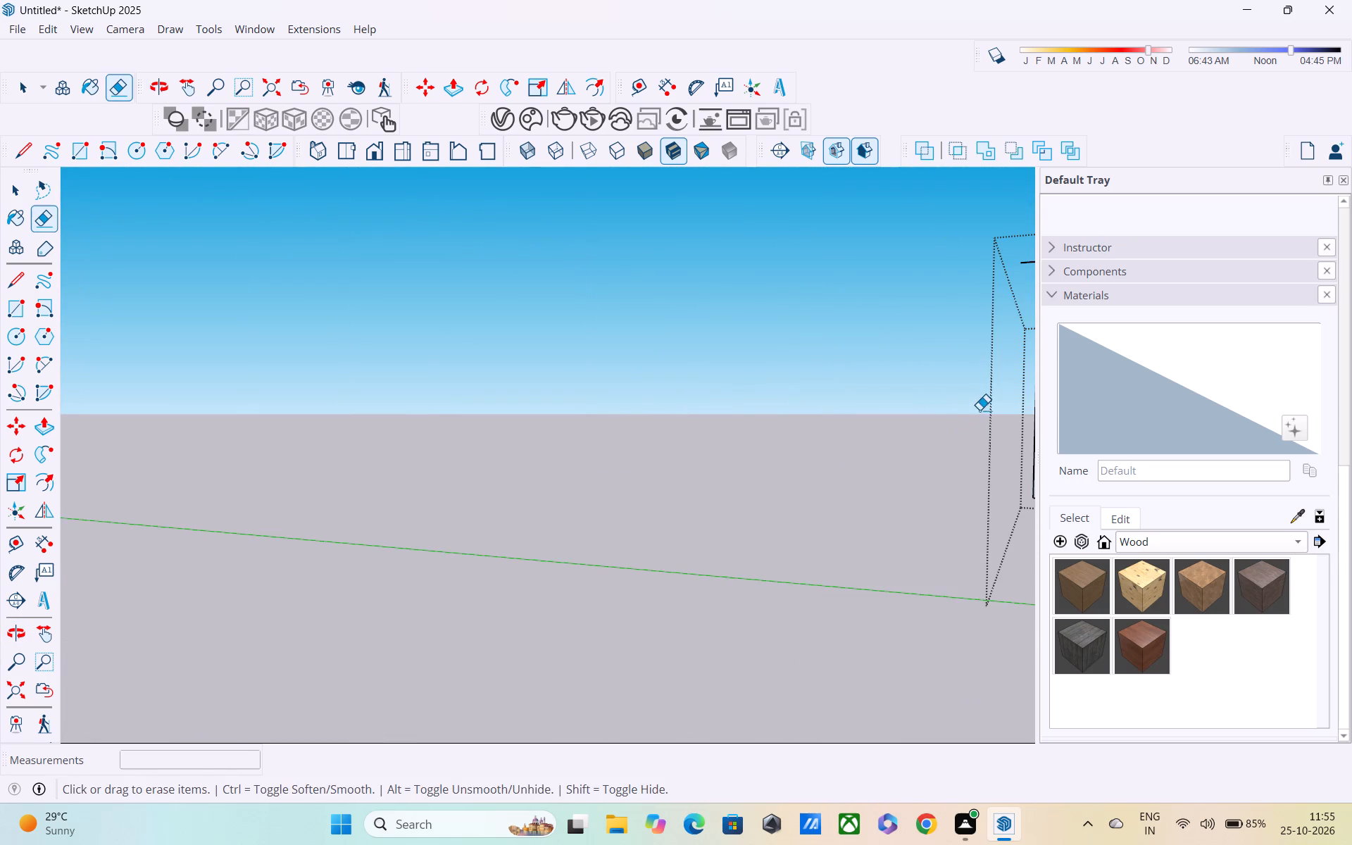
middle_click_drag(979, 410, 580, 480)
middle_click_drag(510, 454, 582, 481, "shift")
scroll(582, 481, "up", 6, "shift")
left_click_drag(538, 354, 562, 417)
Examine the remaining long wall and its junction with the projecting room from inside and outside.
scroll(573, 409, "down", 6)
scroll(706, 418, "down", 4)
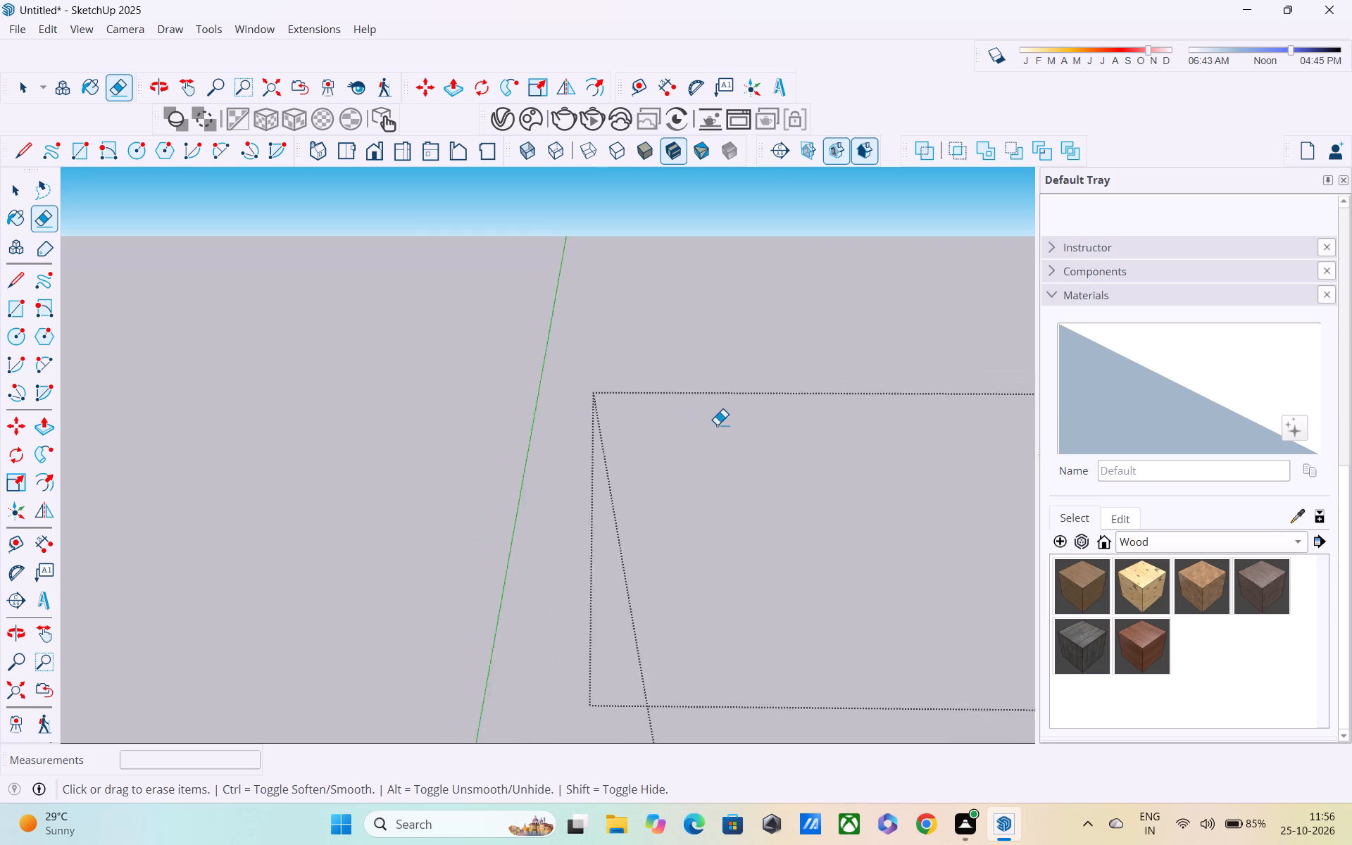
middle_click_drag(720, 427, 344, 430, "shift")
scroll(344, 430, "up", 1)
scroll(425, 434, "down", 6)
scroll(625, 434, "down", 5)
middle_click_drag(689, 439, 411, 418)
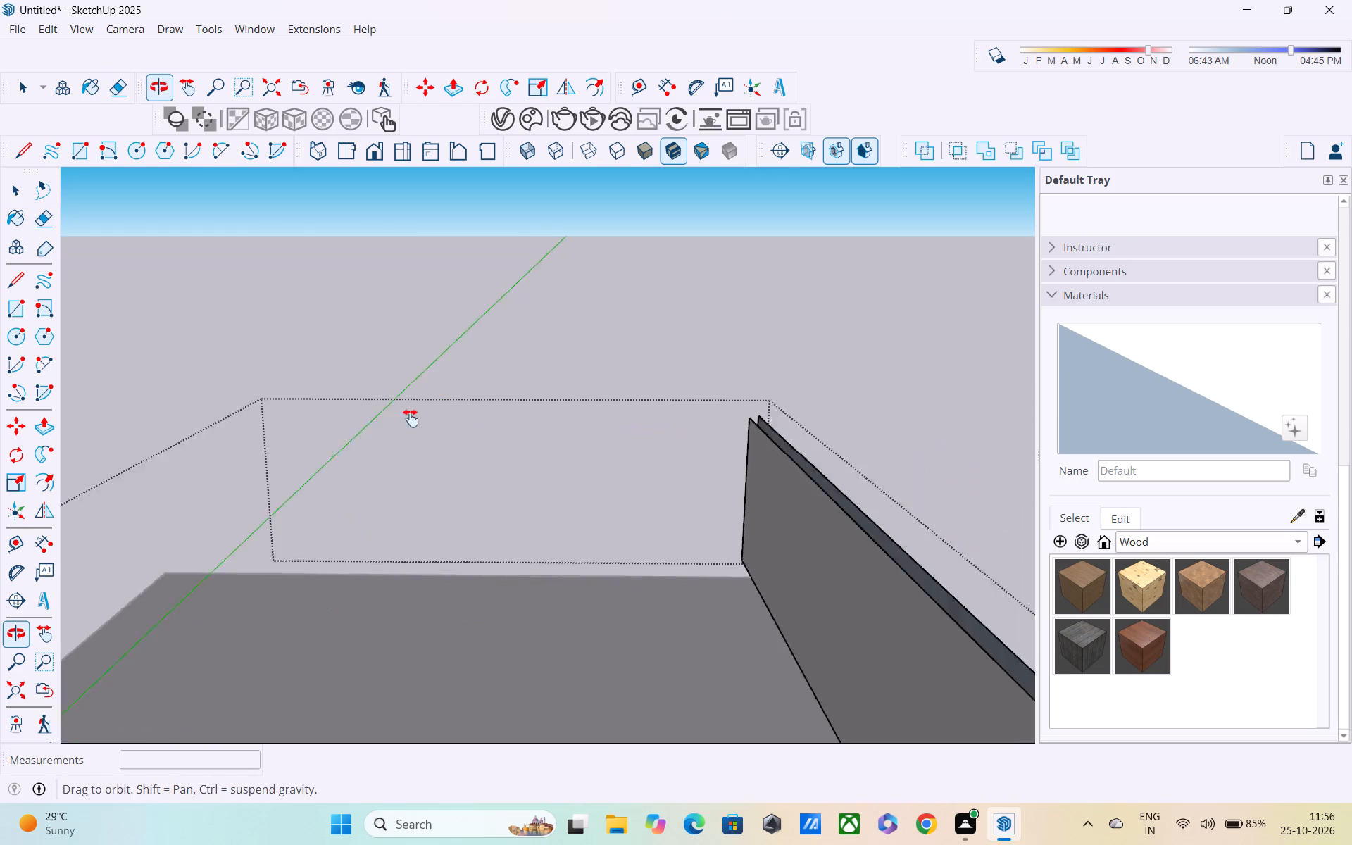
middle_click_drag(411, 418, 362, 413)
scroll(358, 410, "down", 6)
middle_click_drag(418, 437, 472, 424)
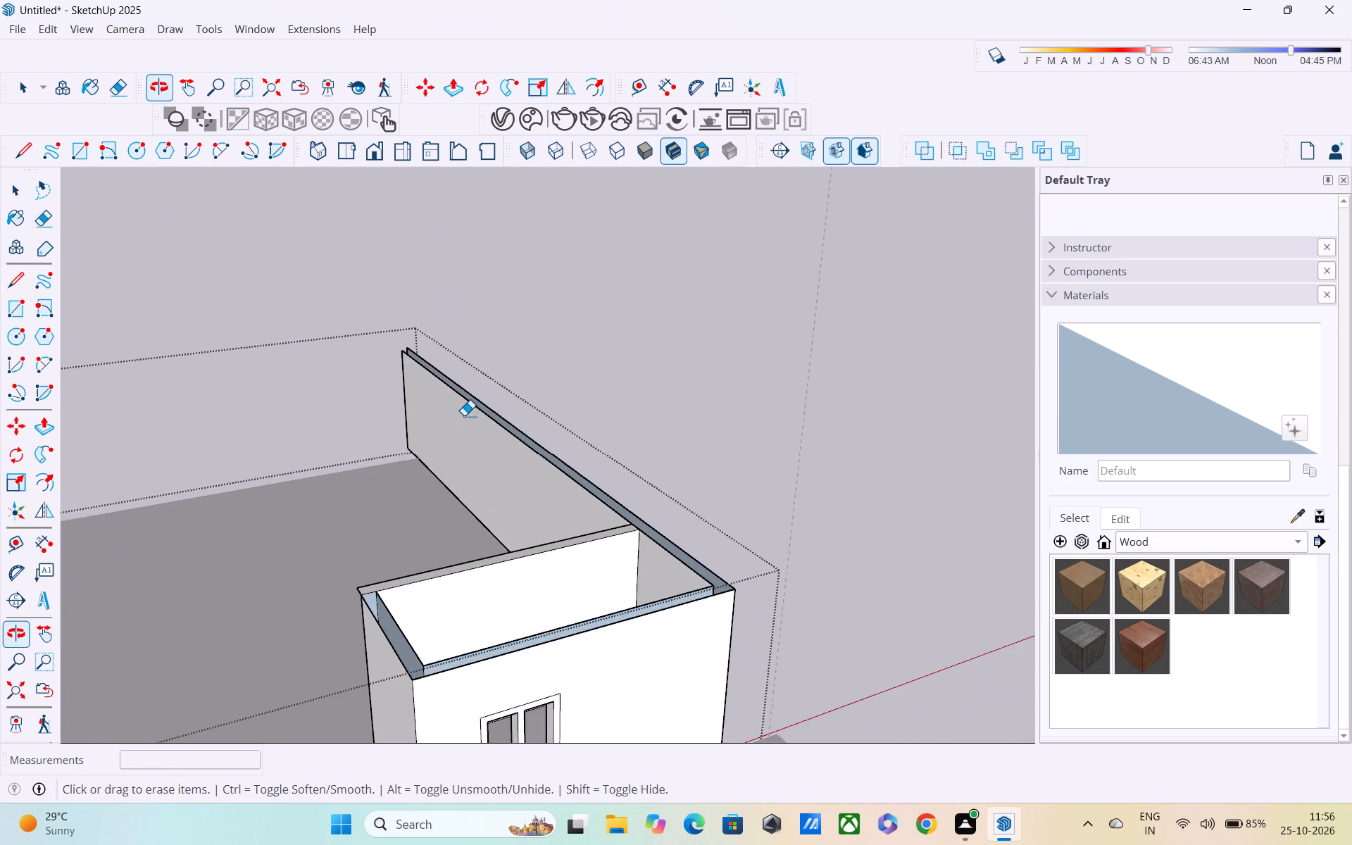
scroll(464, 415, "up", 1)
scroll(464, 415, "down", 7)
middle_click_drag(537, 449, 332, 529)
scroll(582, 437, "up", 10)
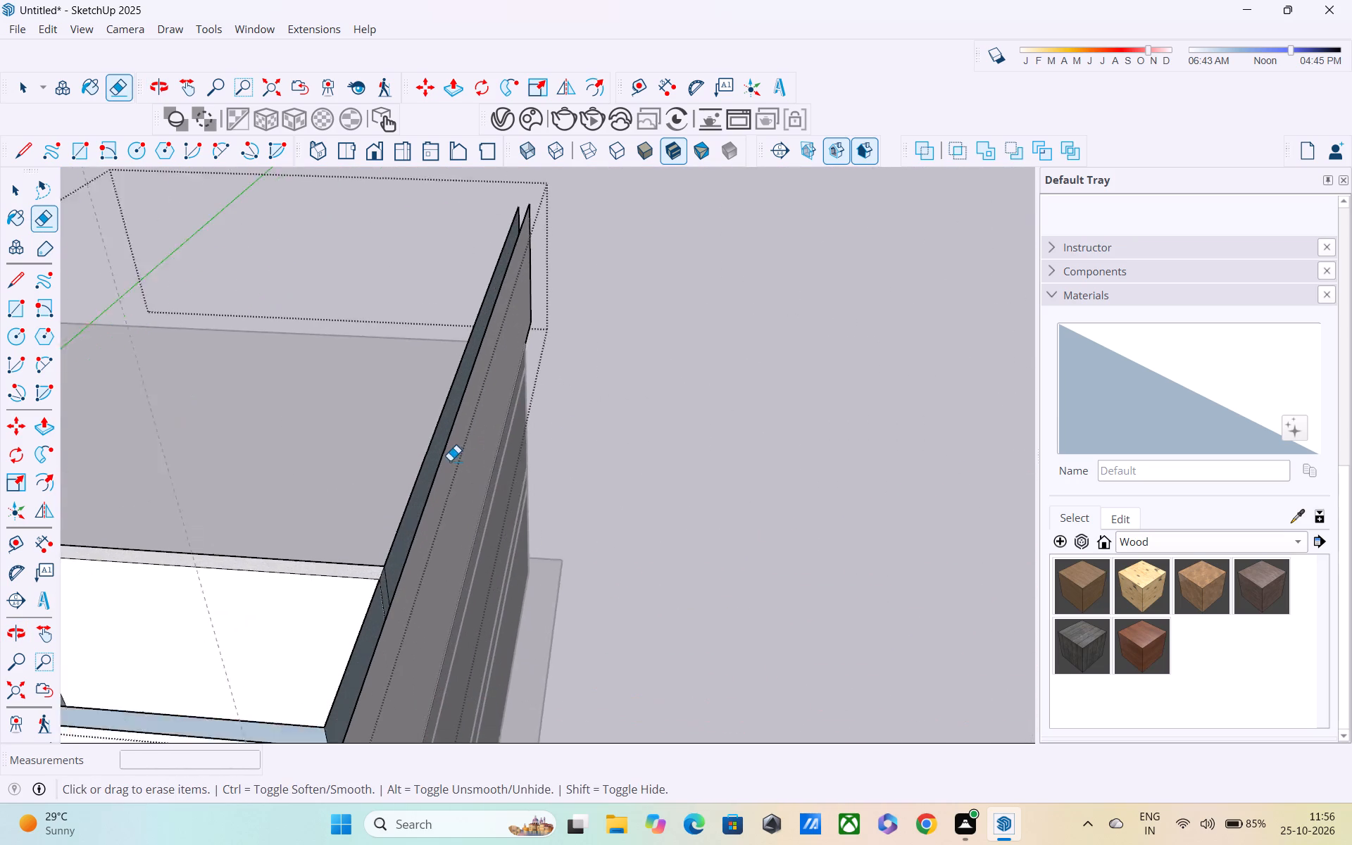
scroll(450, 461, "up", 7)
middle_click_drag(430, 478, 522, 365, "shift")
Undo the recent erasures to bring back the short end wall opposite the projecting room.
key("ctrl+z")
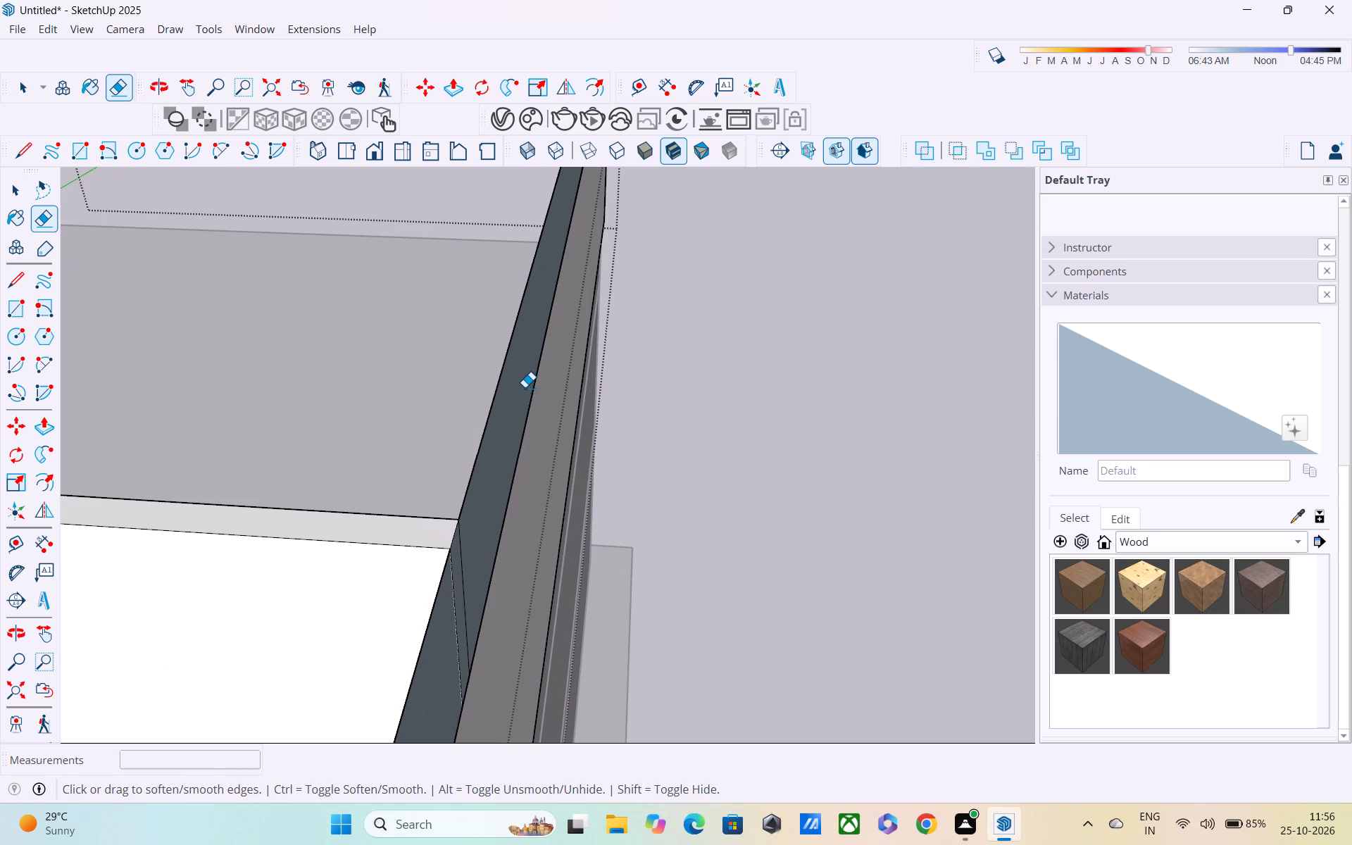
key("ctrl+z")
key("ctrl+z")
key("ctrl+z")
key("ctrl+z")
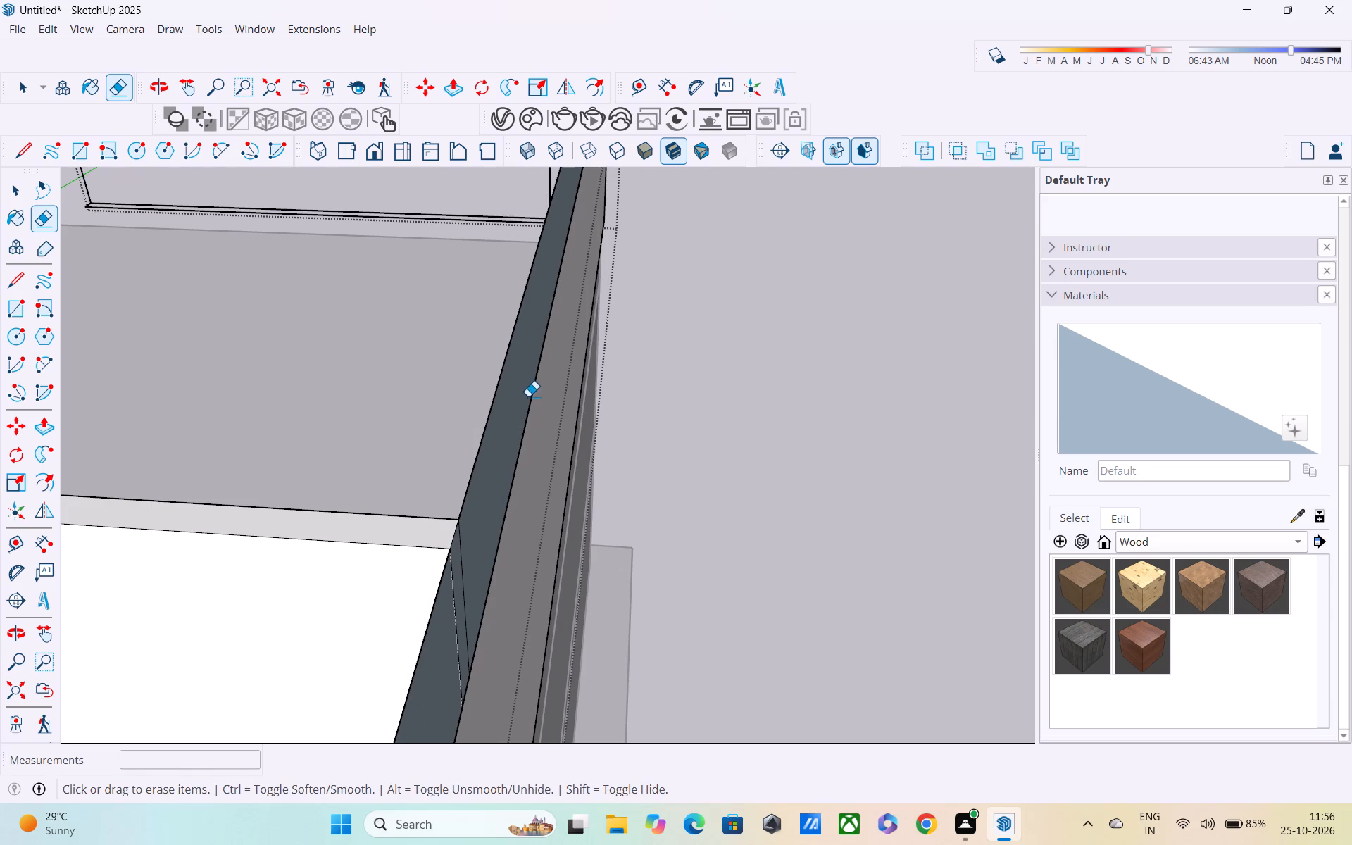
key("ctrl+z")
key("ctrl+z")
key("ctrl+z")
key("ctrl+z")
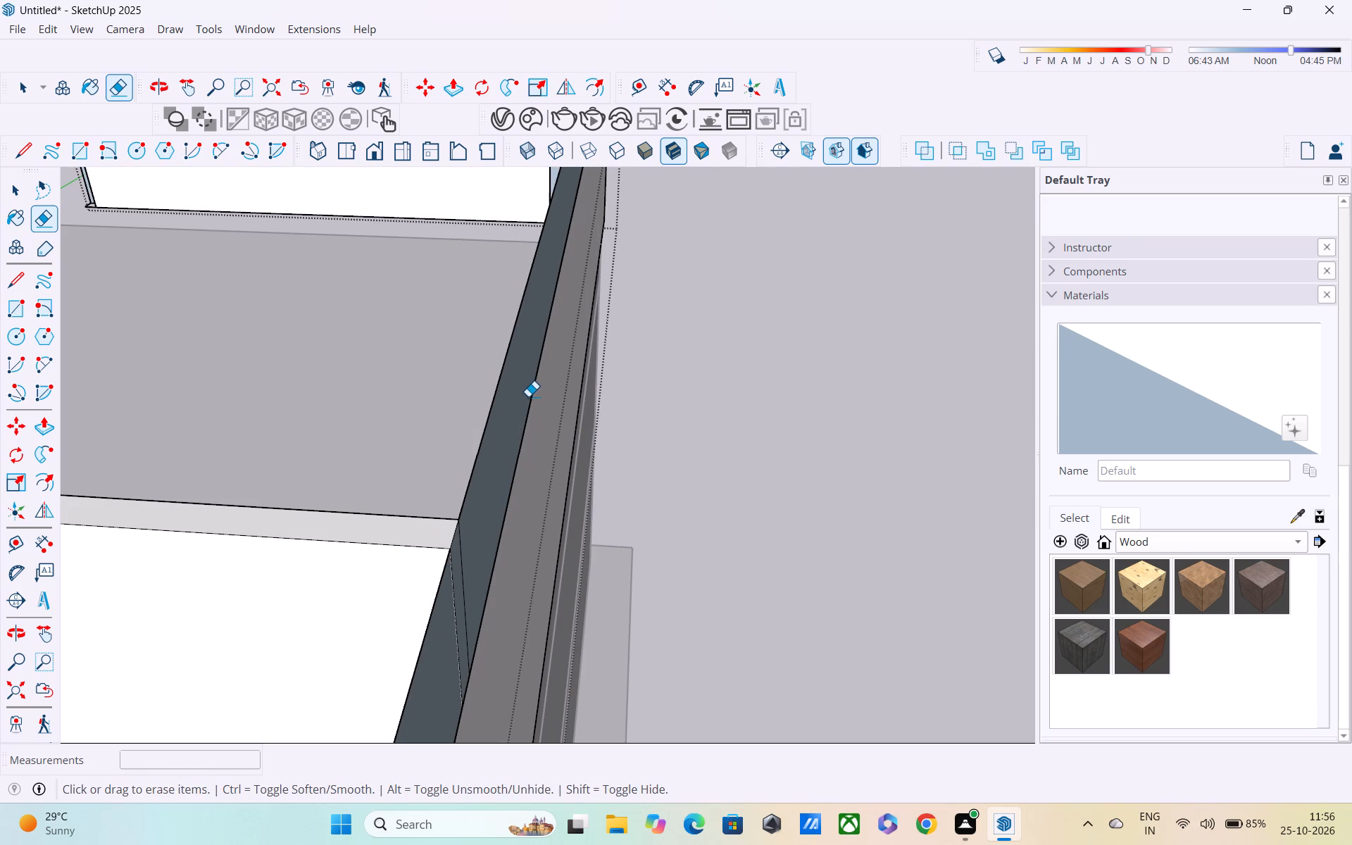
key("ctrl+z")
Undo the earlier erasures until the long wall with window openings beside the projecting room is restored.
scroll(533, 408, "down", 3)
middle_click_drag(527, 411, 889, 424)
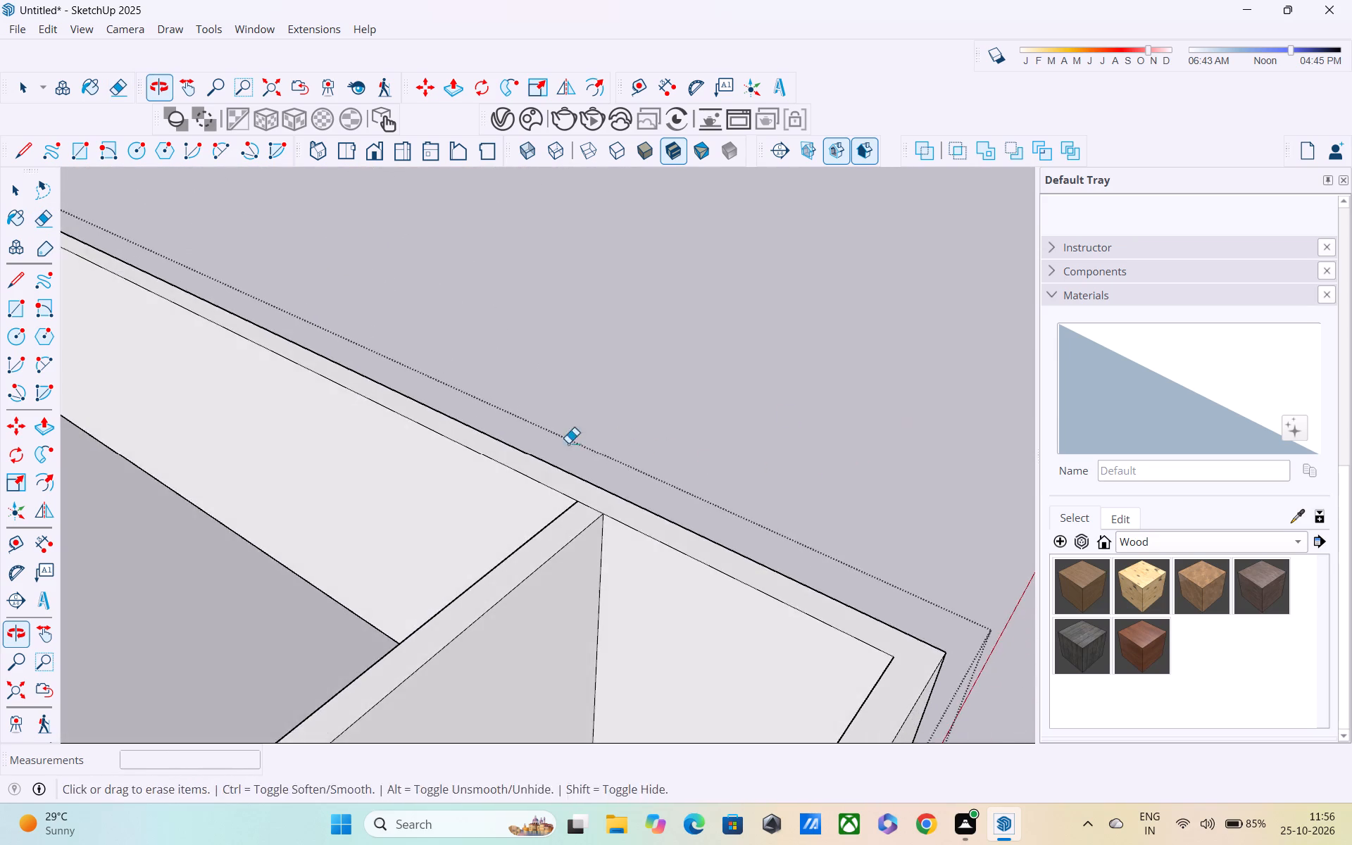
middle_click_drag(495, 453, 822, 418)
middle_click_drag(694, 436, 725, 401, "shift")
key("space")
key("l")
scroll(484, 489, "up", 3)
scroll(541, 513, "up", 1)
middle_click_drag(542, 513, 625, 446)
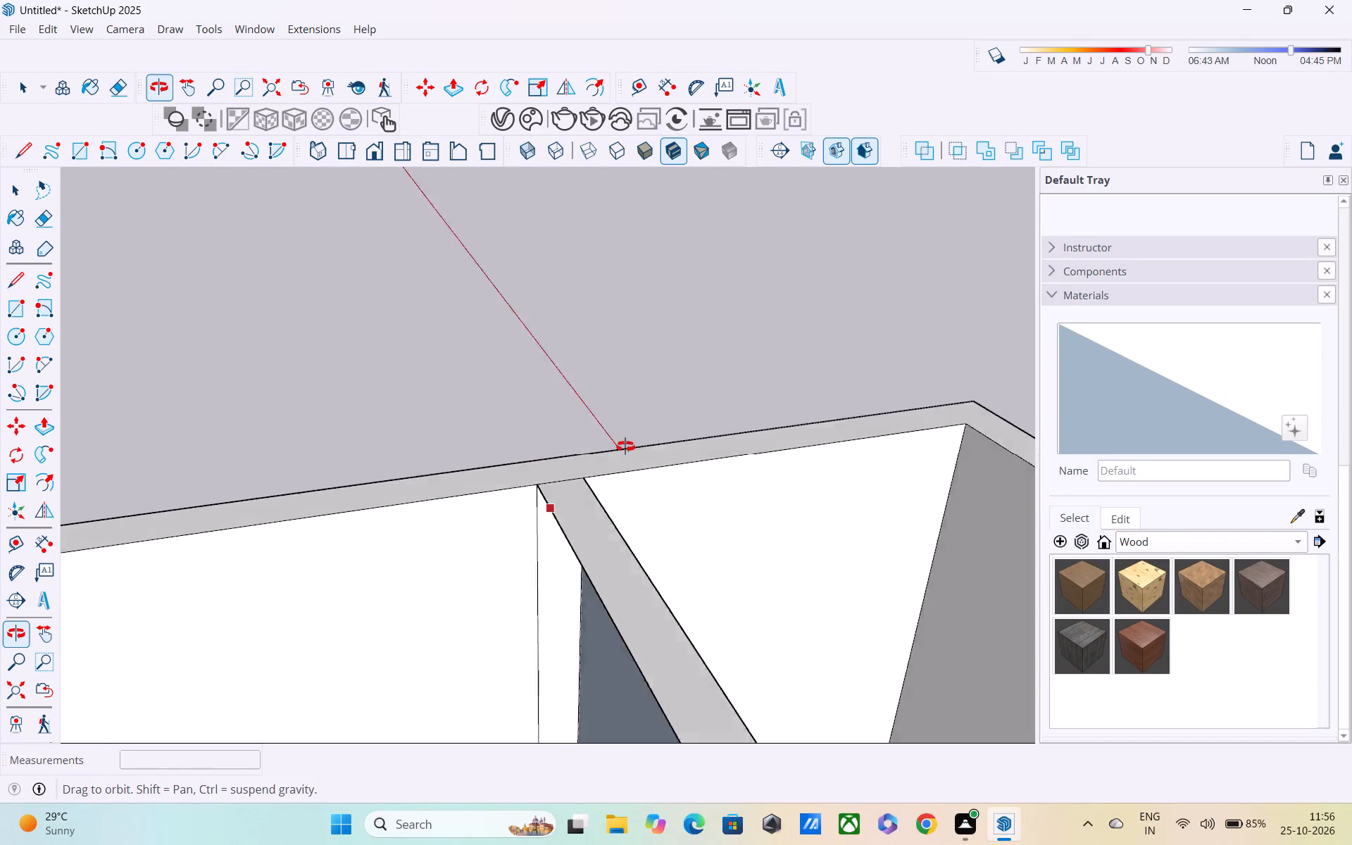
middle_click_drag(625, 446, 627, 441)
key("ctrl+z")
key("ctrl+z")
key("ctrl+z")
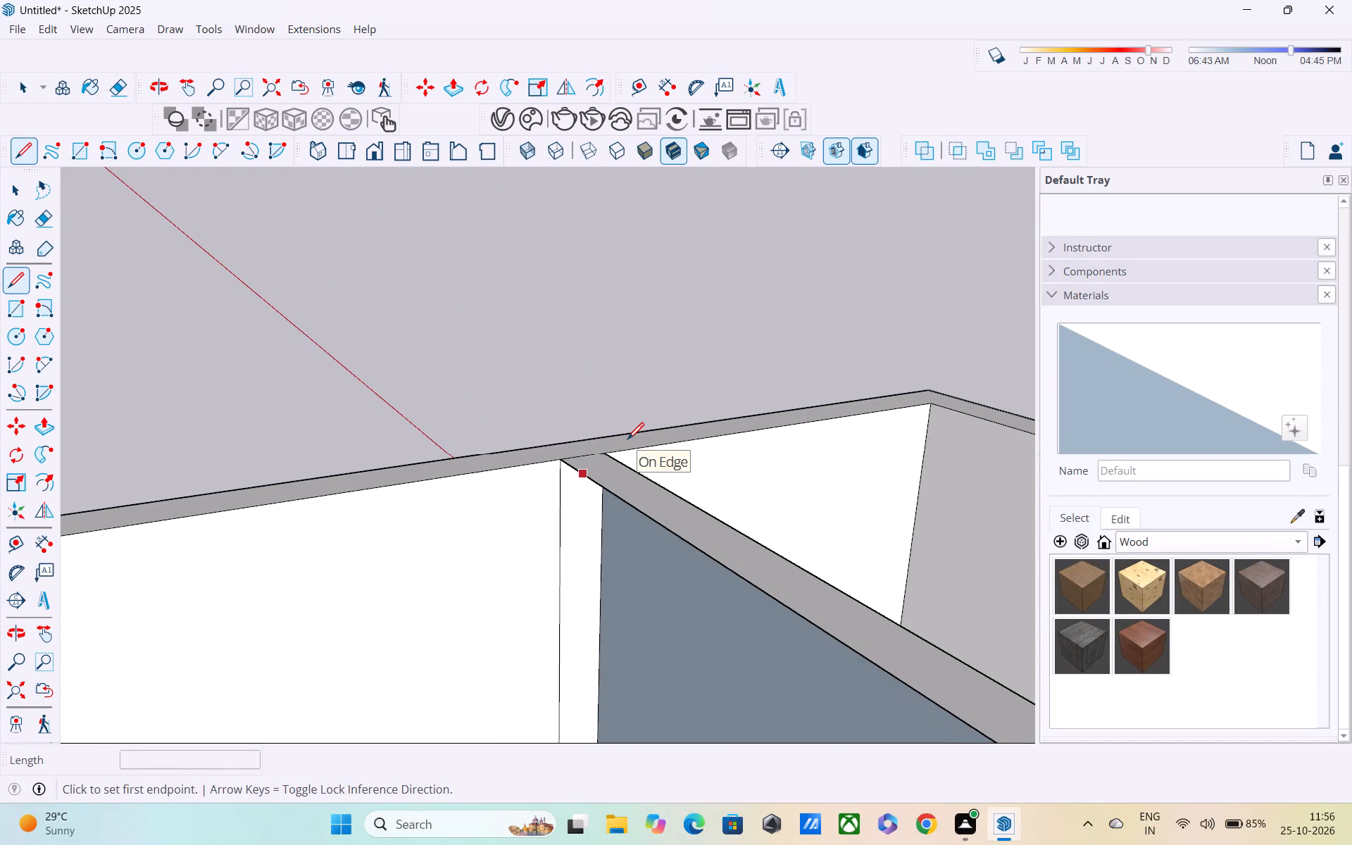
key("ctrl+z")
key("ctrl+z")
key("ctrl+z")
key("ctrl+z")
key("ctrl+z")
key("ctrl+z")
key("ctrl+z")
key("ctrl+z")
key("ctrl+z")
key("z")
key("ctrl+z")
key("ctrl+z")
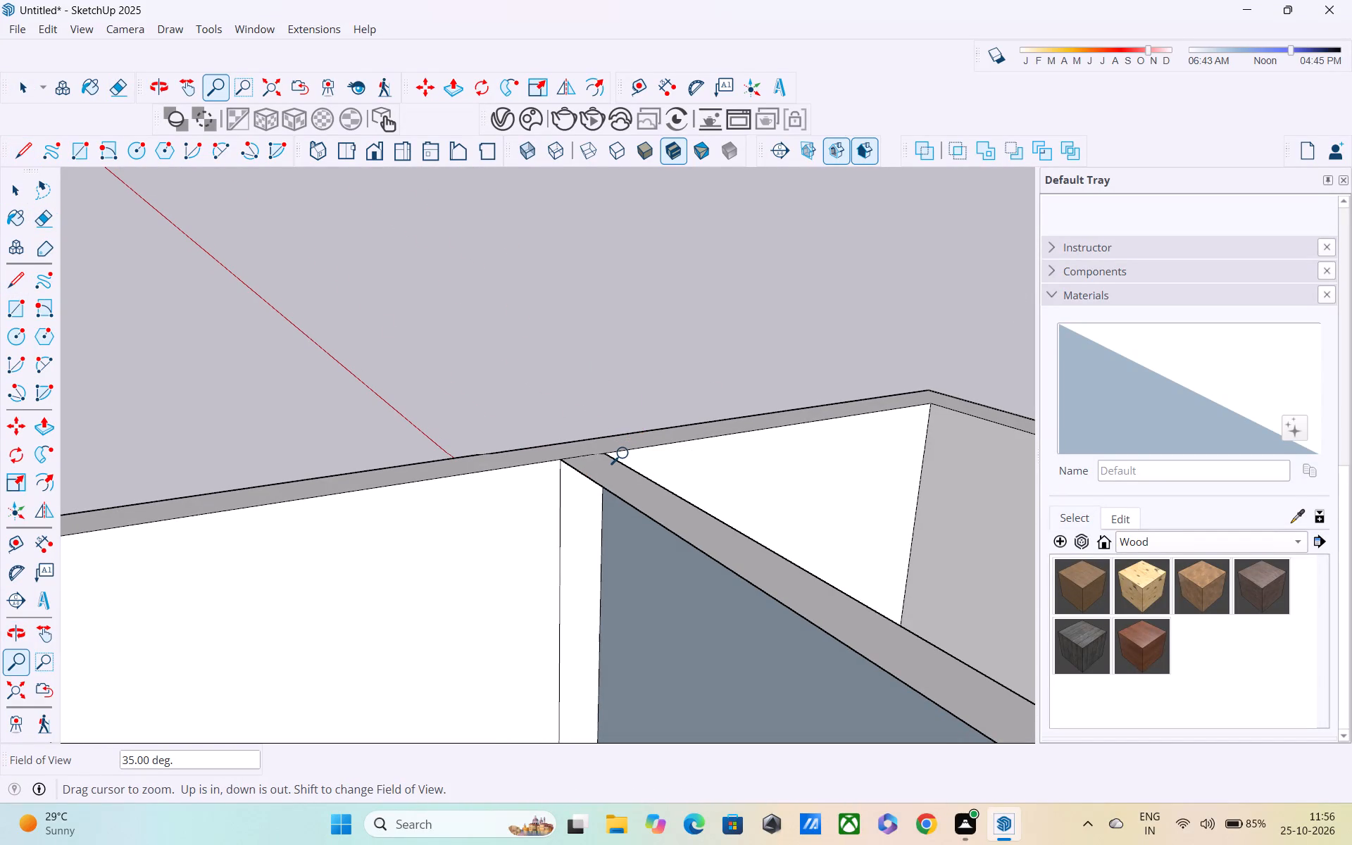
key("ctrl+z")
key("ctrl+z")
scroll(622, 460, "down", 18, "ctrl")
middle_click_drag(622, 467, 622, 449)
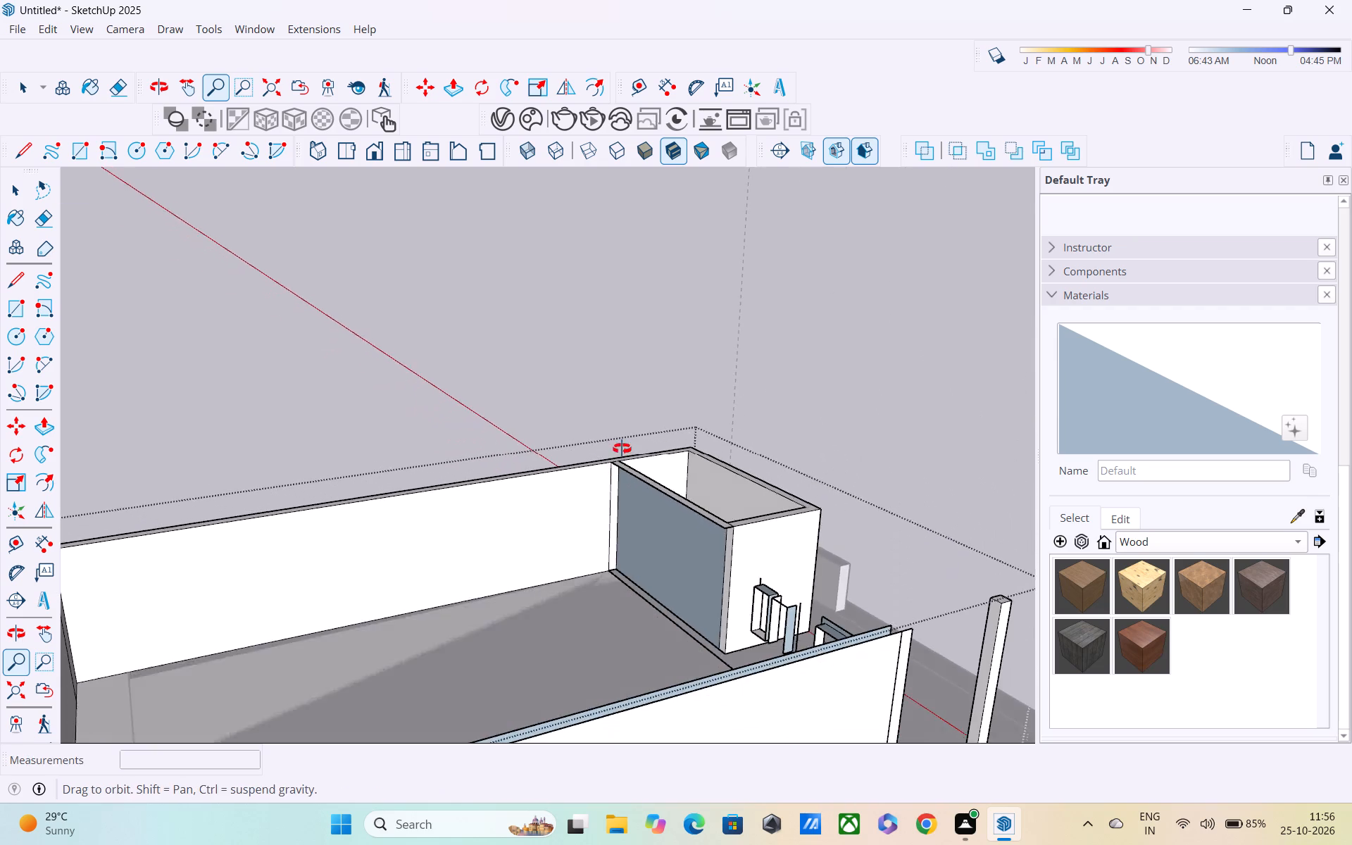
middle_click_drag(622, 449, 582, 413)
key("ctrl+z")
key("ctrl+z")
Draw a vertical line about 9' 7 3/4" on the windowed wall's inner face, from the projecting room's corner down to the floor.
scroll(606, 487, "down", 1)
middle_click_drag(631, 522, 853, 641)
scroll(935, 539, "up", 6)
middle_click_drag(622, 530, 742, 679)
scroll(671, 570, "up", 5)
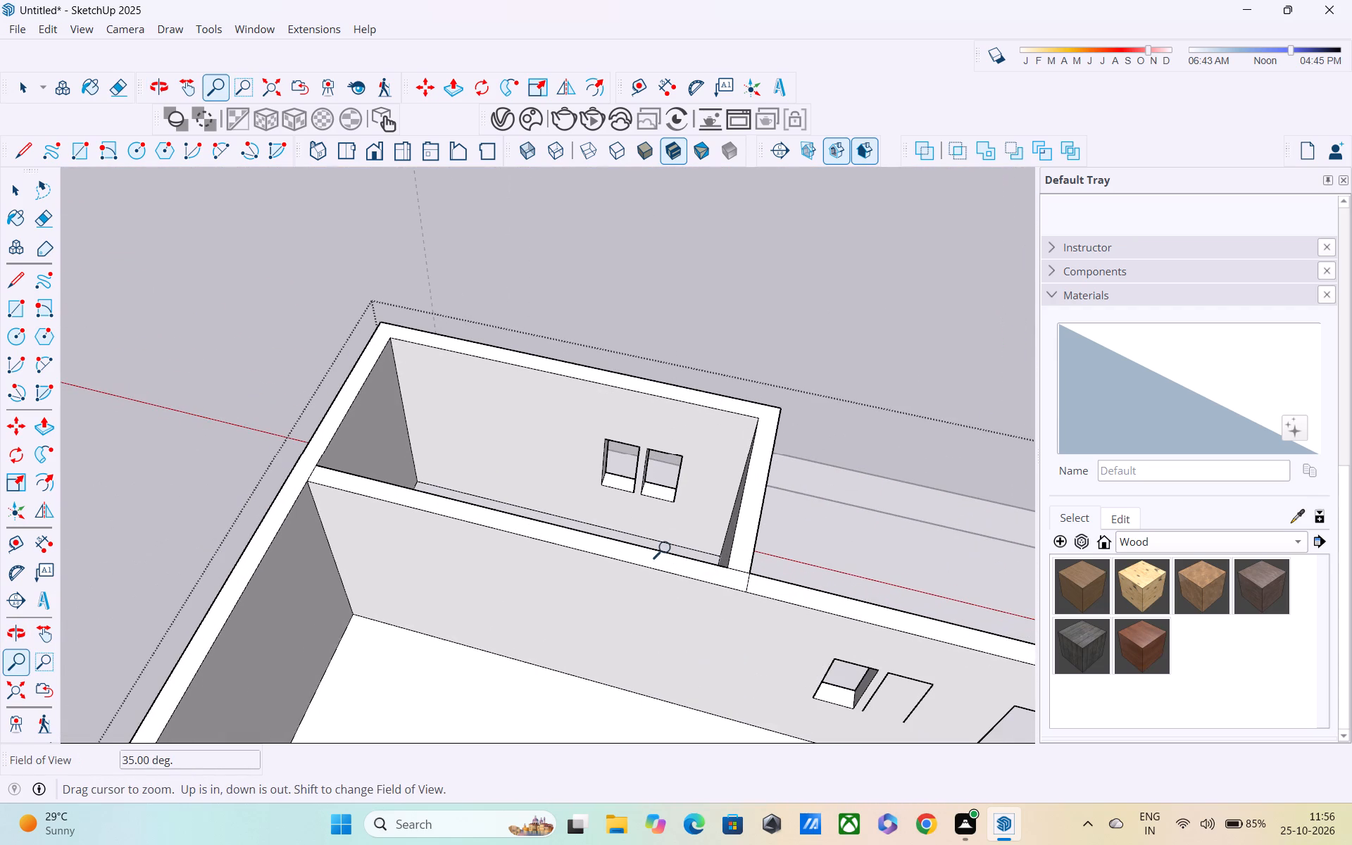
key("period")
key("l")
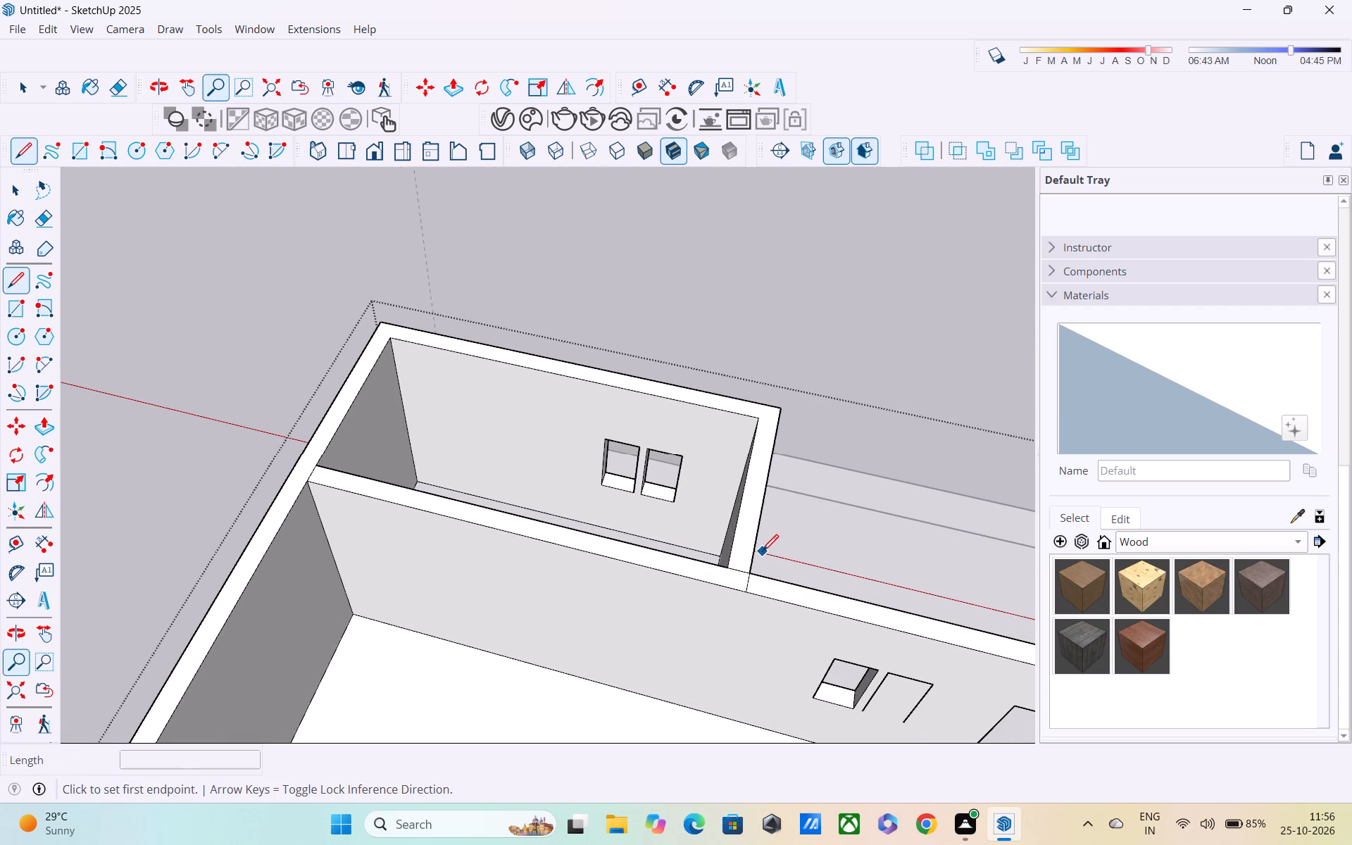
key("l")
left_click(746, 591)
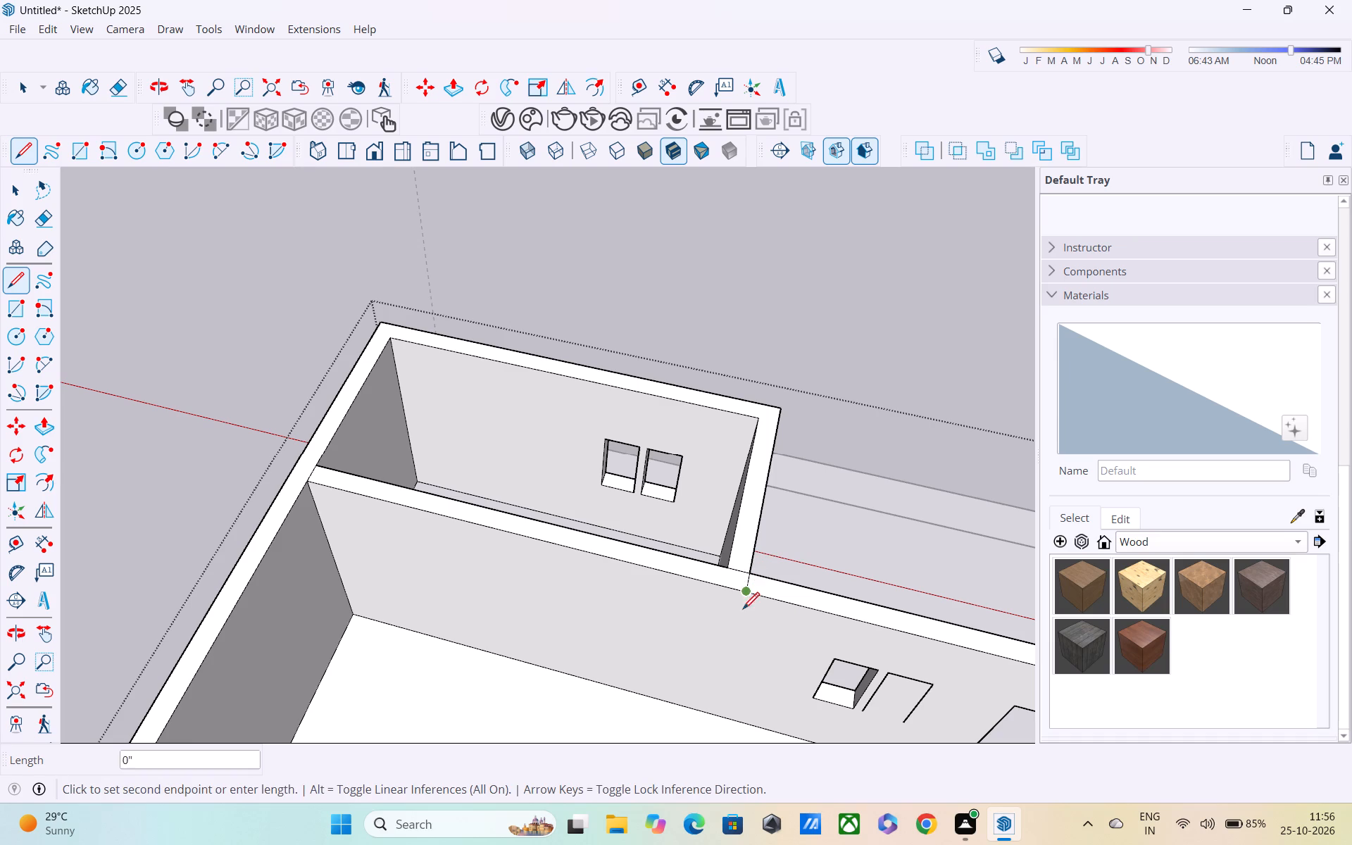
middle_click_drag(706, 717, 735, 604)
scroll(739, 575, "up", 5)
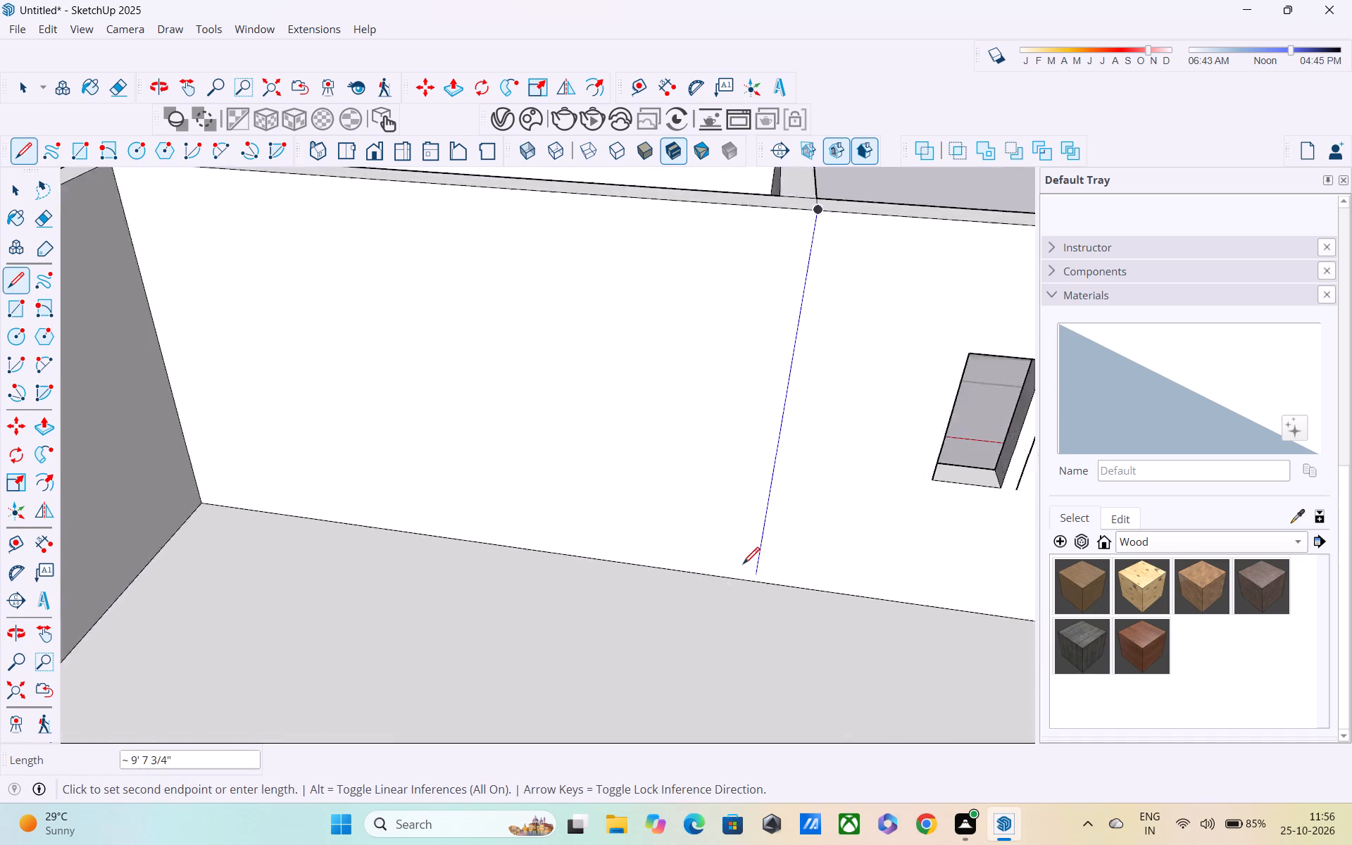
left_click(754, 585)
Erase the windowed wall segment beyond the projecting room by removing its top edges and base edge, keeping the room's side.
scroll(768, 545, "up", 1)
scroll(769, 544, "down", 2)
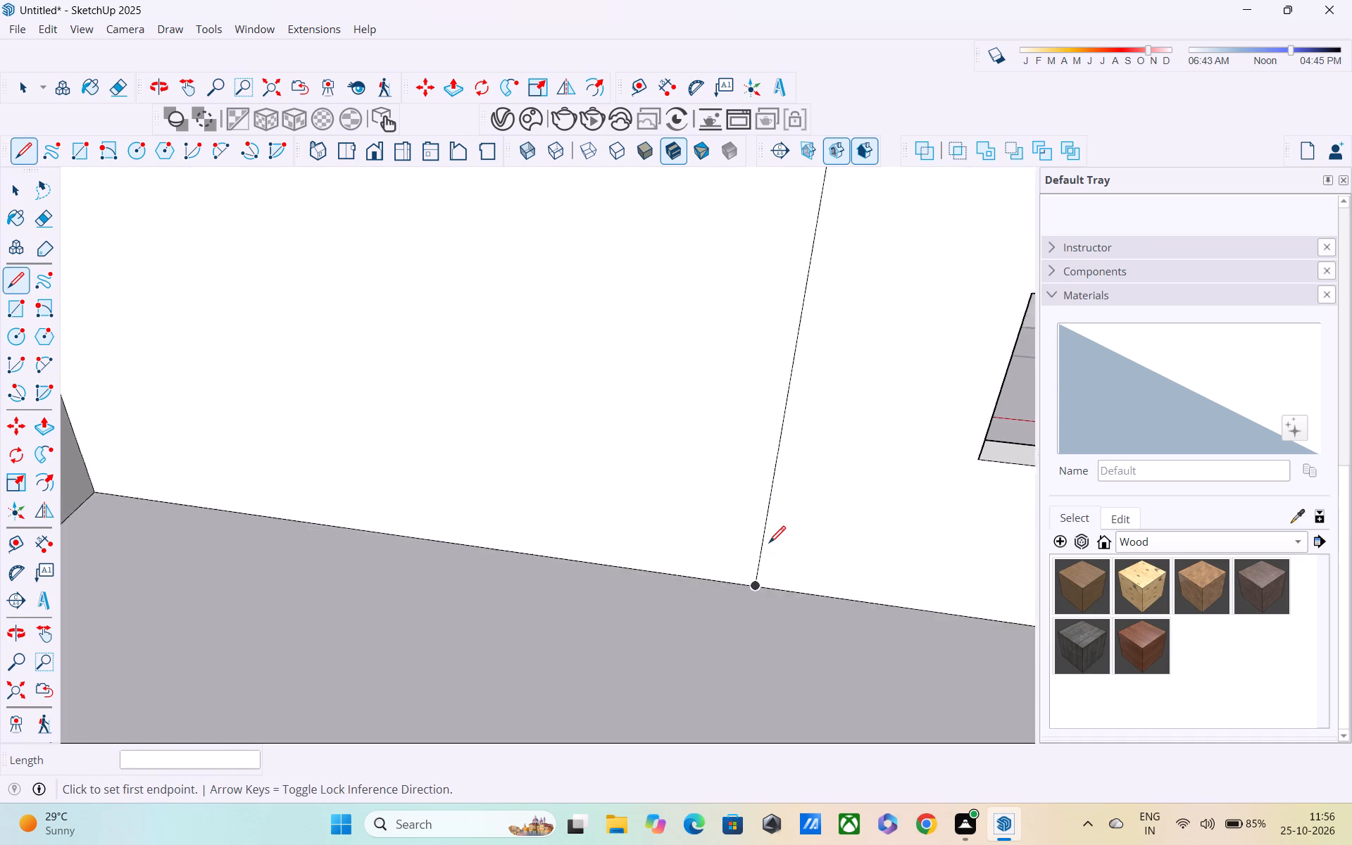
scroll(769, 544, "down", 7)
middle_click_drag(772, 535, 606, 577, "shift")
scroll(623, 577, "up", 1, "shift")
middle_click_drag(620, 444, 562, 490)
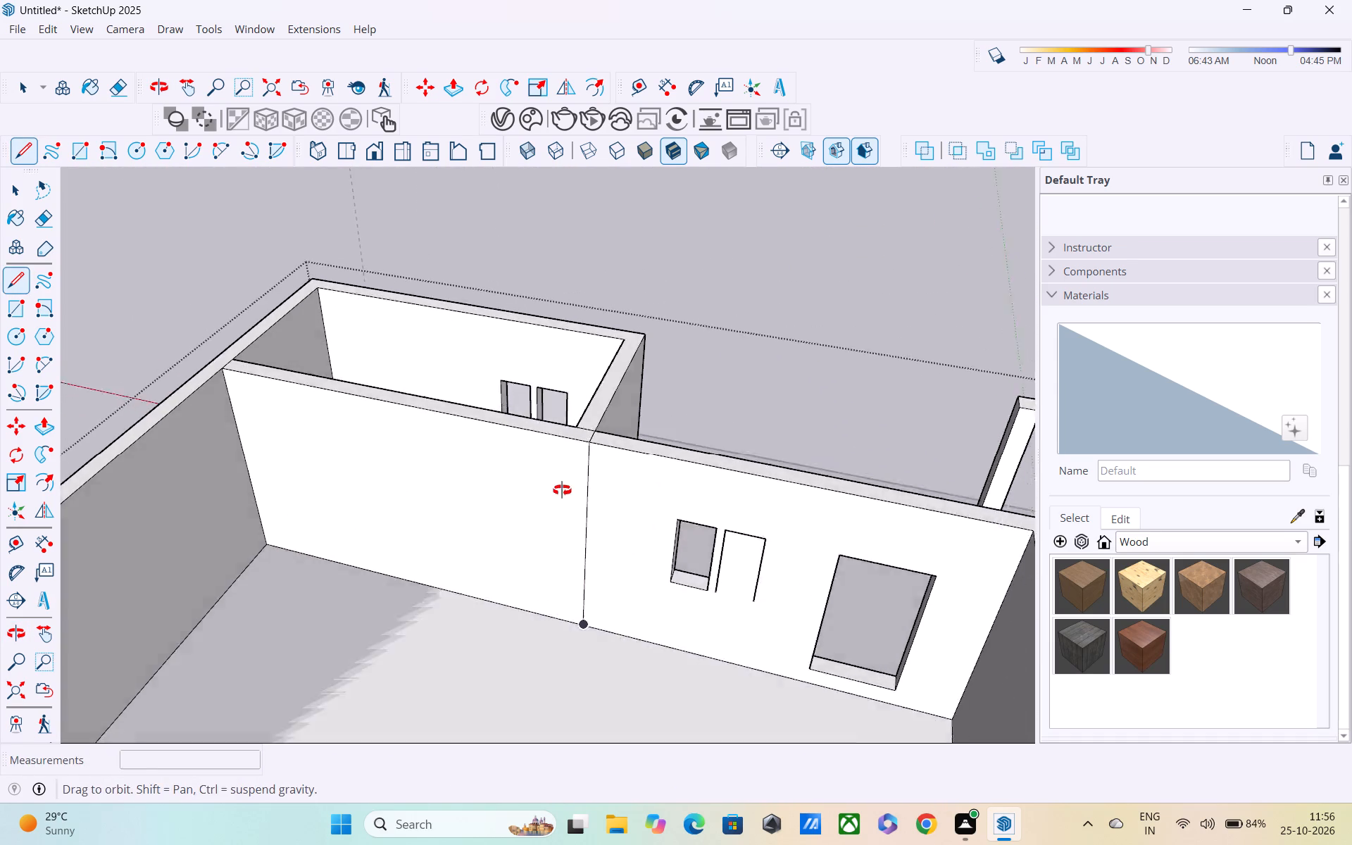
middle_click_drag(562, 490, 502, 522)
key("space")
key("e")
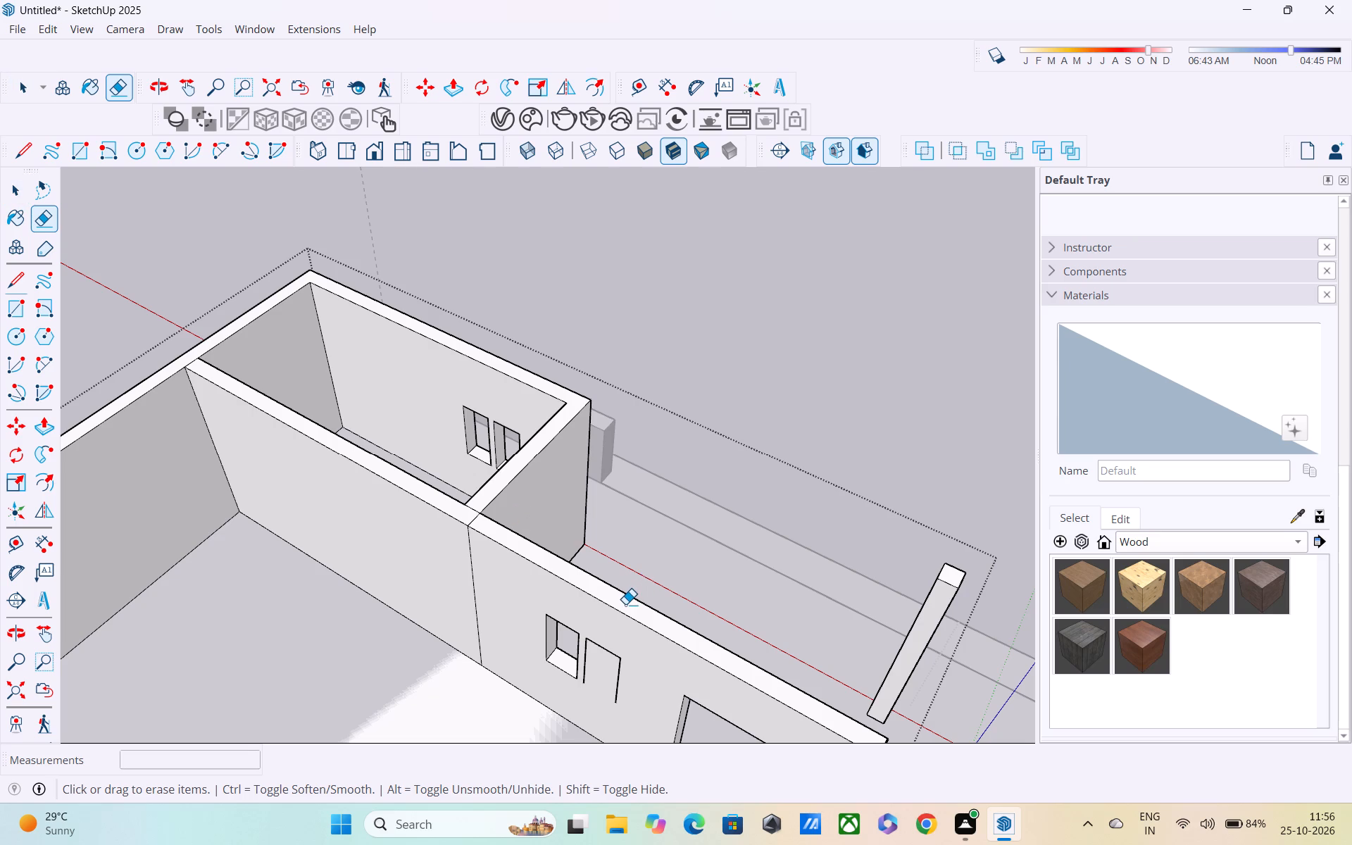
left_click(625, 605)
left_click(625, 616)
left_click(639, 601)
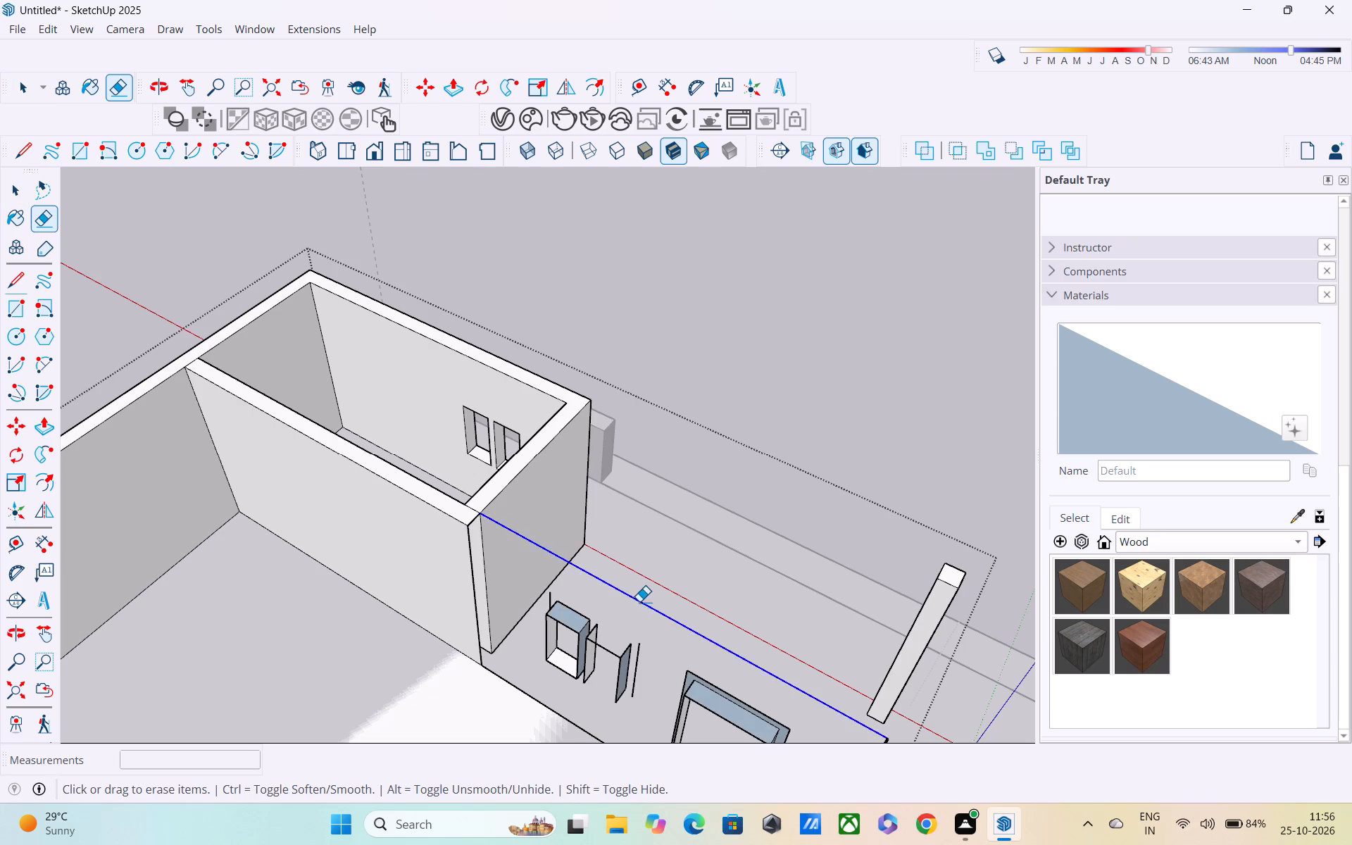
left_click(545, 705)
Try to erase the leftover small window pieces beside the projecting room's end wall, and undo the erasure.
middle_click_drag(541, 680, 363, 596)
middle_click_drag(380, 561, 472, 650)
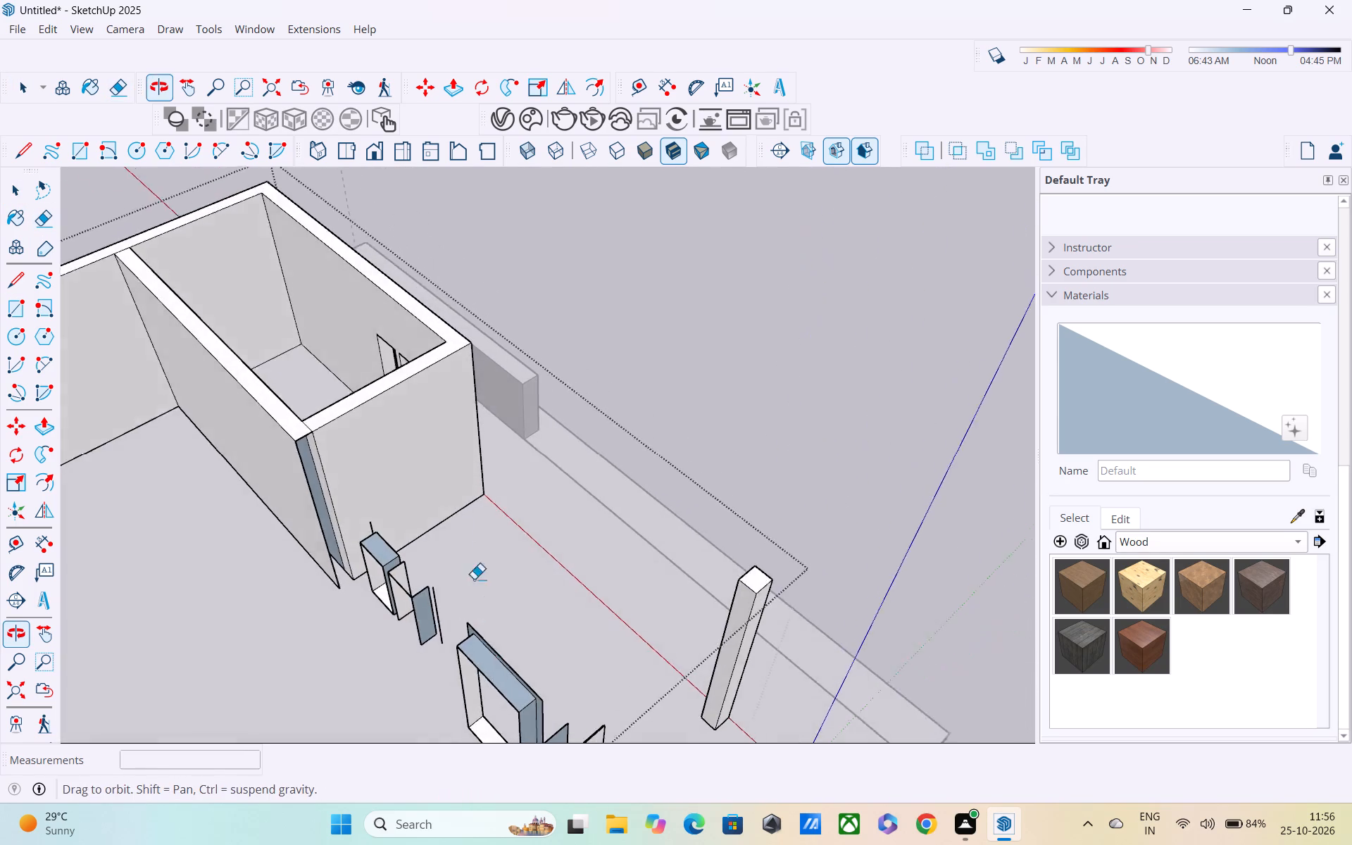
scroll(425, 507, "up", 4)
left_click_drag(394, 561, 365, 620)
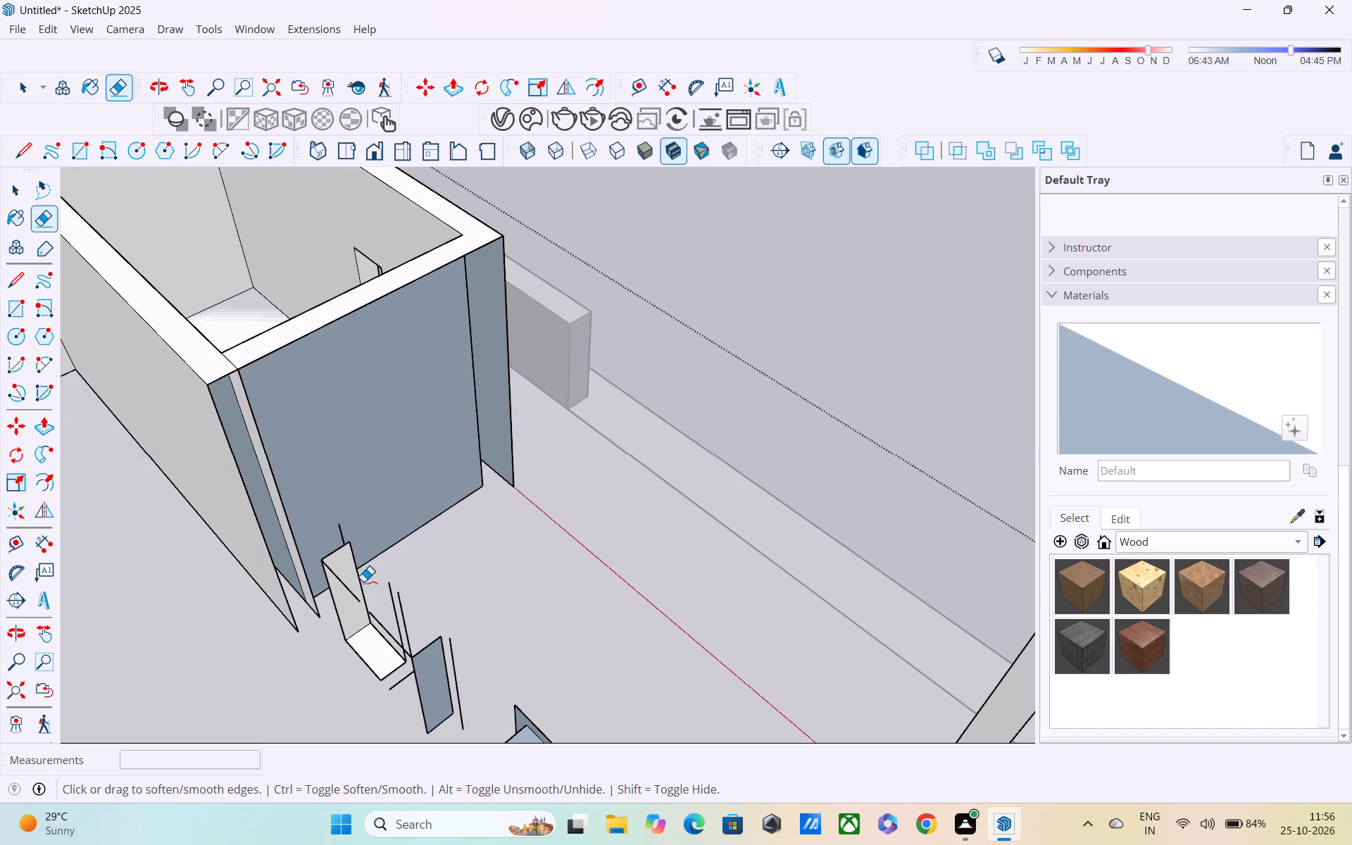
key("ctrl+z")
Erase the two small window openings' leftover frames and their short stray edges beside the projecting room.
middle_click_drag(352, 599, 584, 518)
left_click_drag(819, 308, 819, 470)
left_click_drag(754, 382, 889, 407)
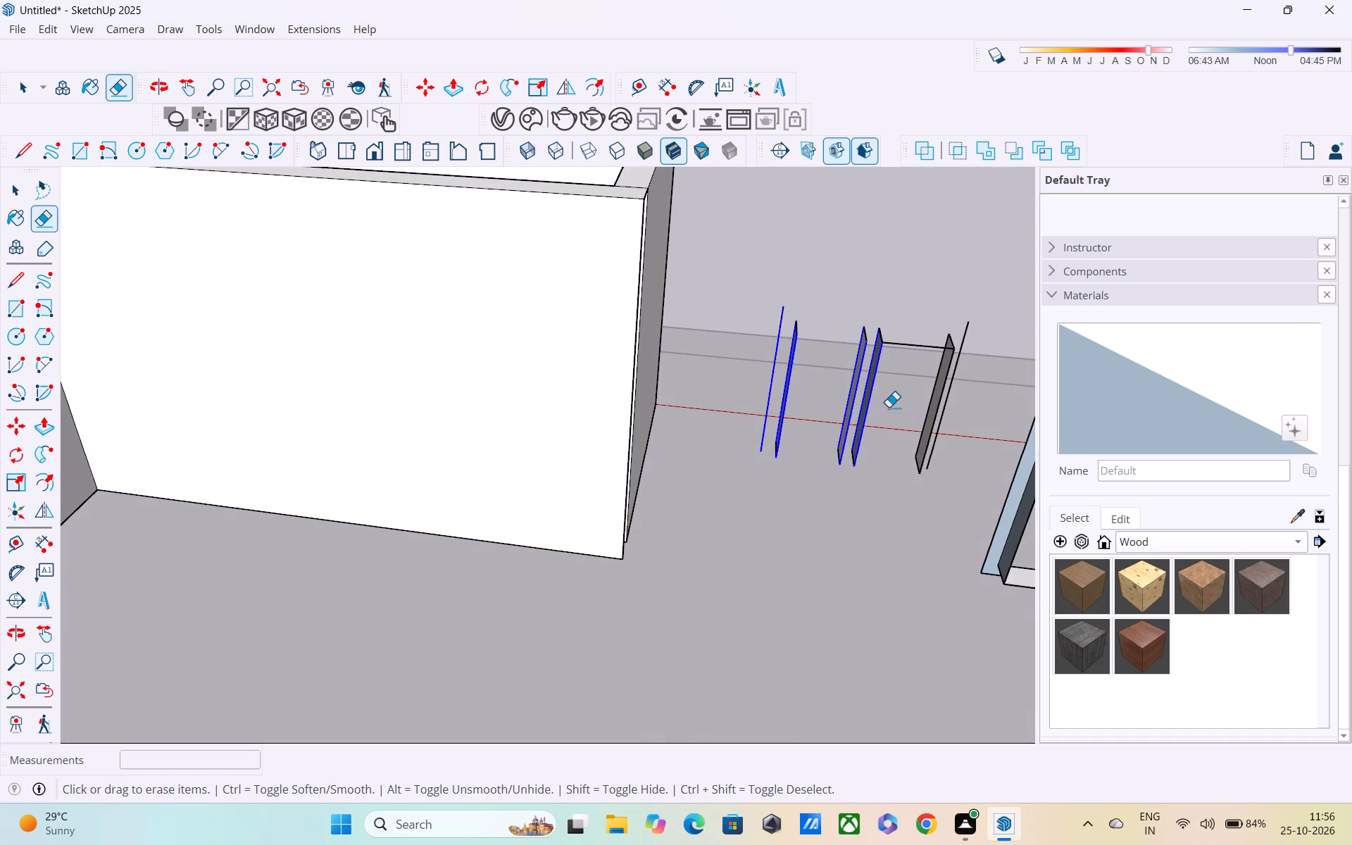
left_click_drag(889, 407, 1013, 410)
scroll(926, 392, "down", 3)
left_click_drag(913, 349, 924, 450)
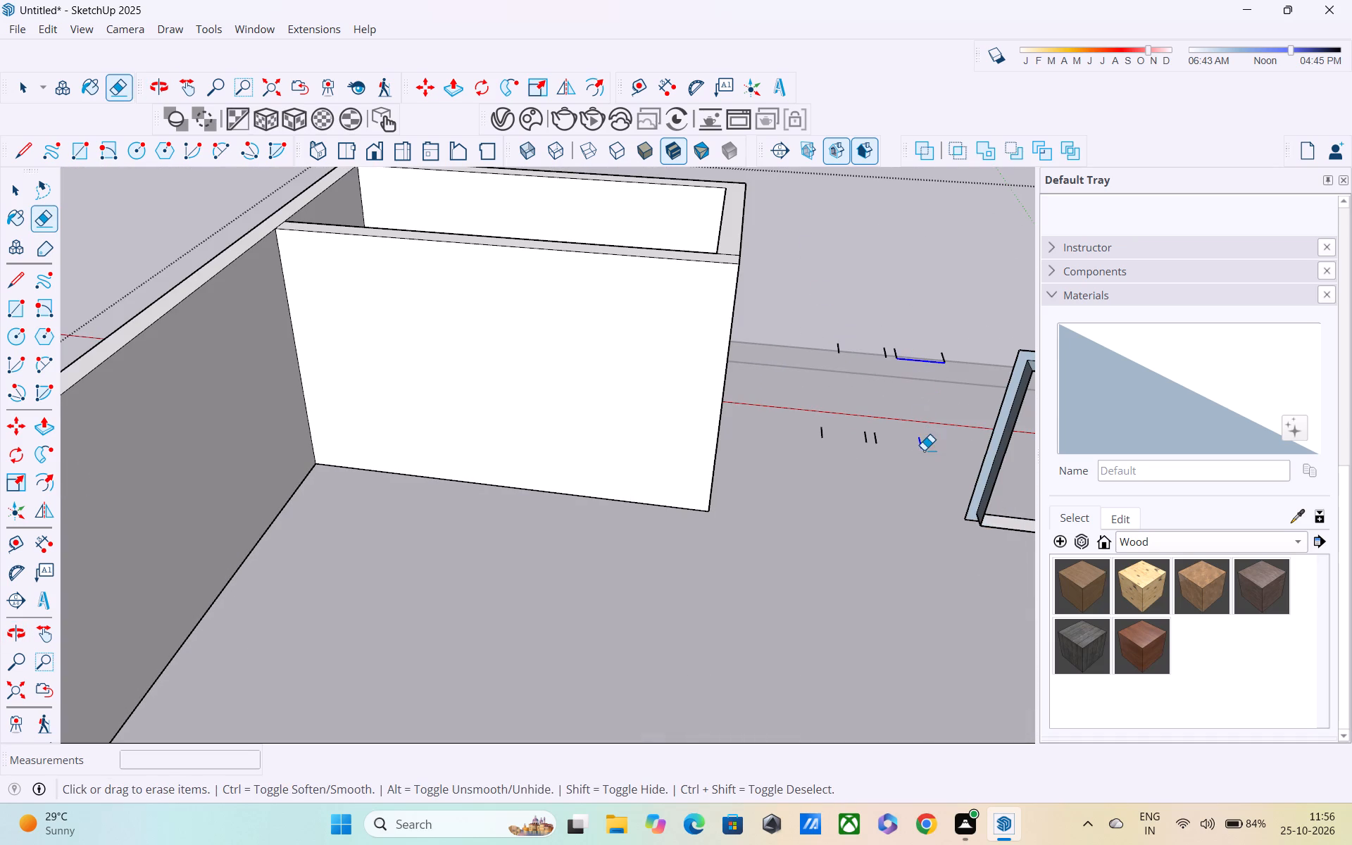
left_click_drag(924, 450, 824, 364)
left_click_drag(824, 364, 902, 353)
scroll(907, 342, "down", 2)
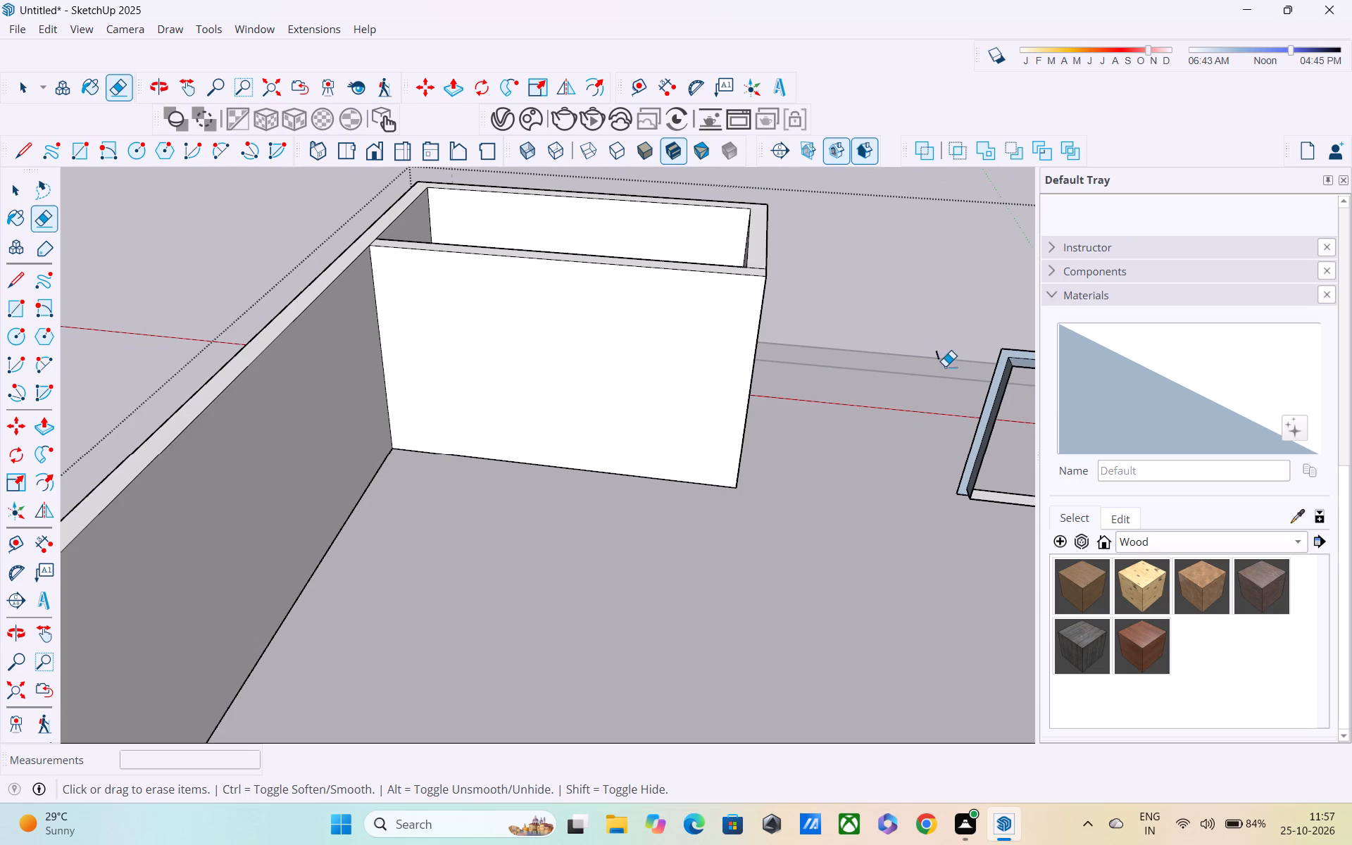
scroll(945, 366, "up", 4)
left_click_drag(915, 346, 941, 351)
scroll(933, 349, "down", 5)
Erase the remaining window frame between the projecting room and the corner post, including its short stray edges.
middle_click_drag(924, 349, 713, 356, "shift")
scroll(840, 353, "up", 1, "shift")
left_click_drag(758, 355, 758, 482)
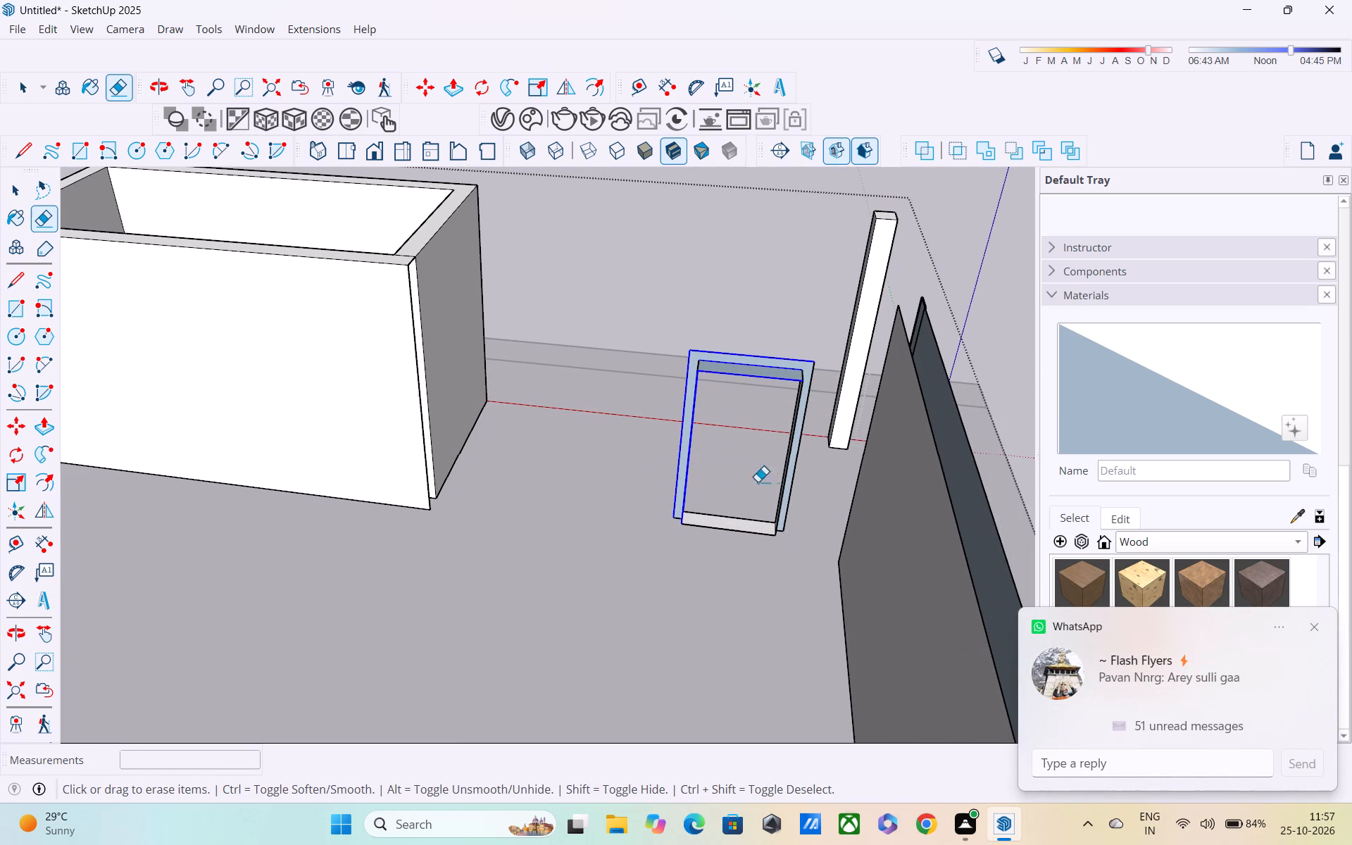
left_click_drag(758, 482, 744, 551)
scroll(753, 435, "down", 5)
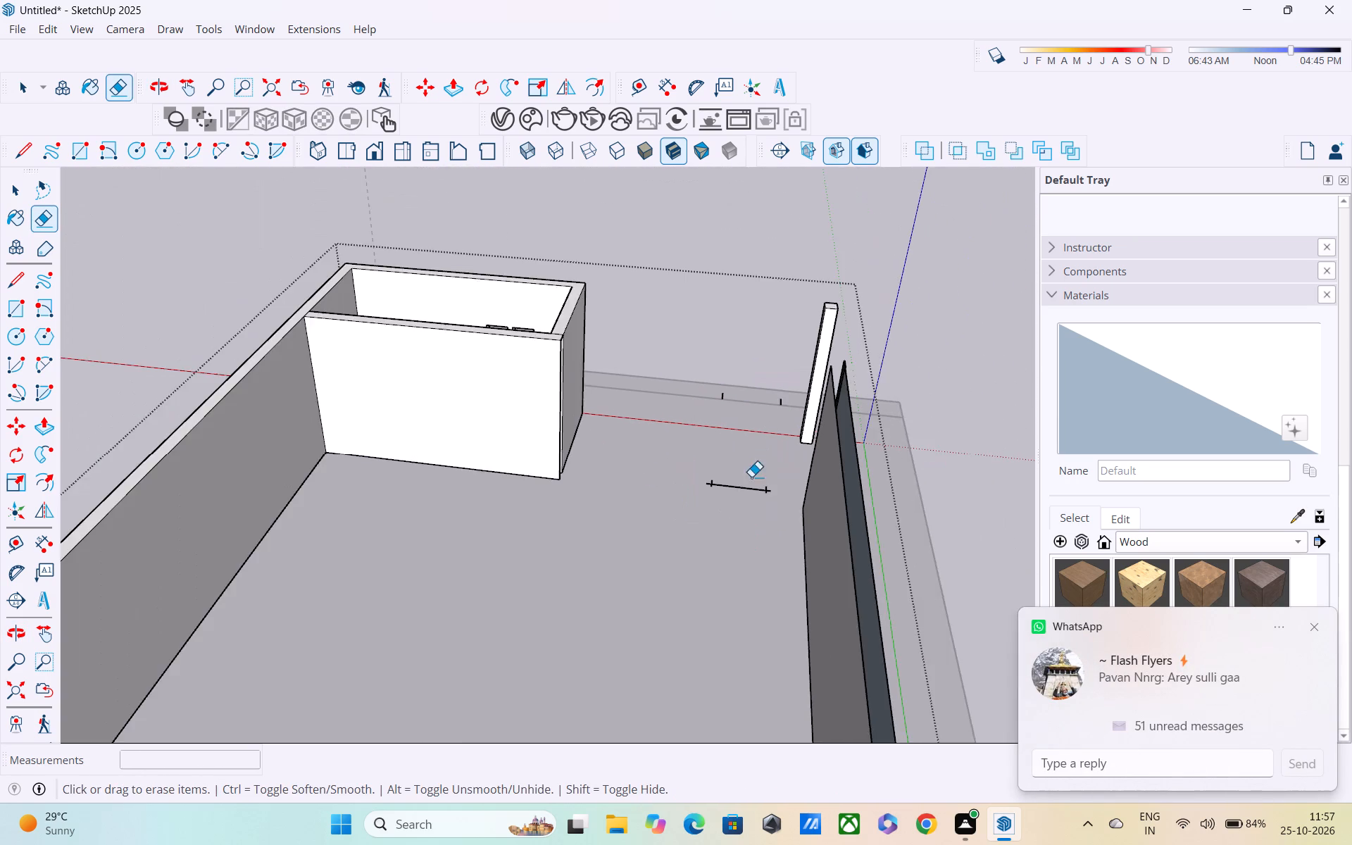
scroll(751, 480, "up", 5)
left_click_drag(744, 469, 724, 540)
left_click_drag(667, 468, 787, 500)
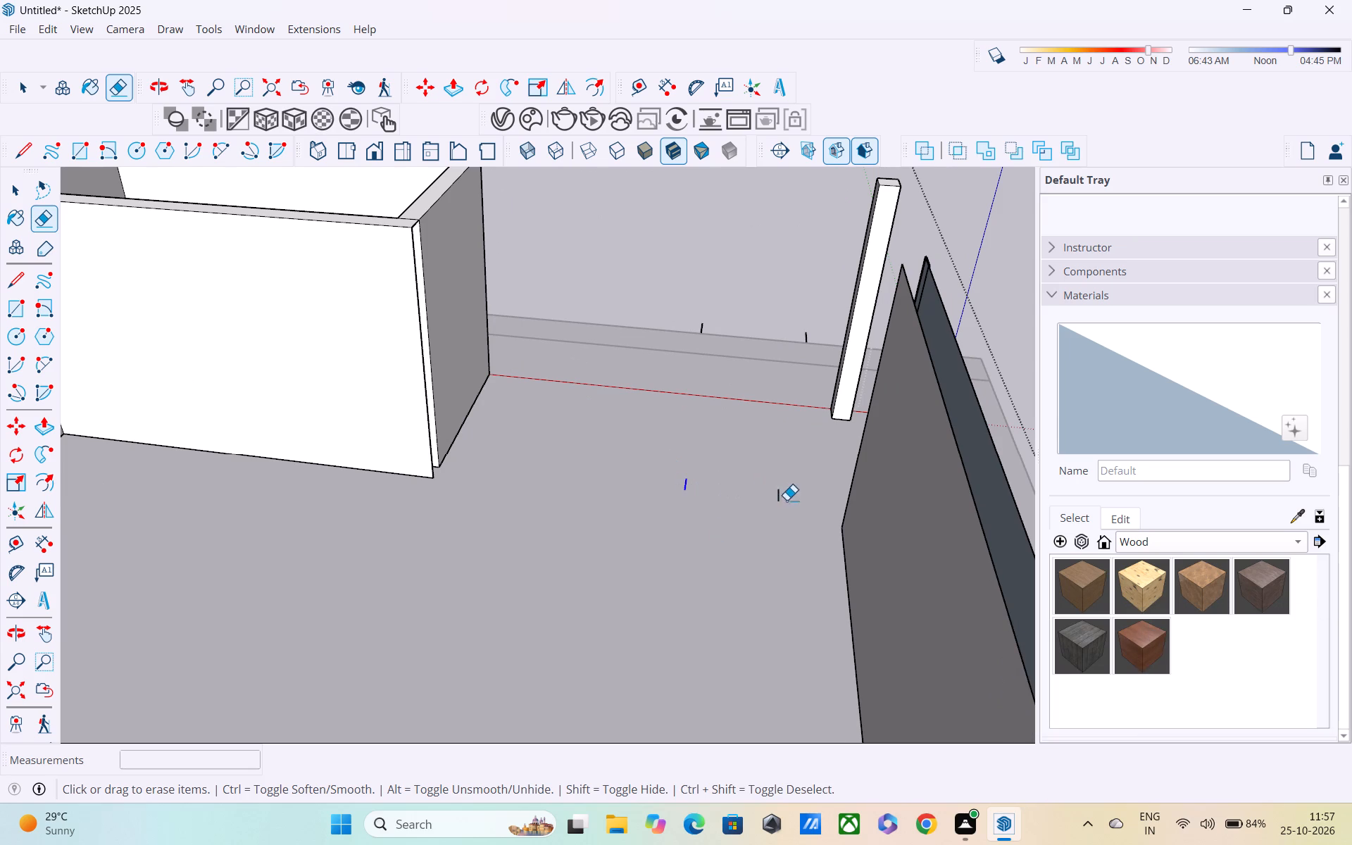
left_click_drag(787, 500, 789, 500)
middle_click_drag(758, 447, 730, 552, "shift")
scroll(677, 457, "up", 4)
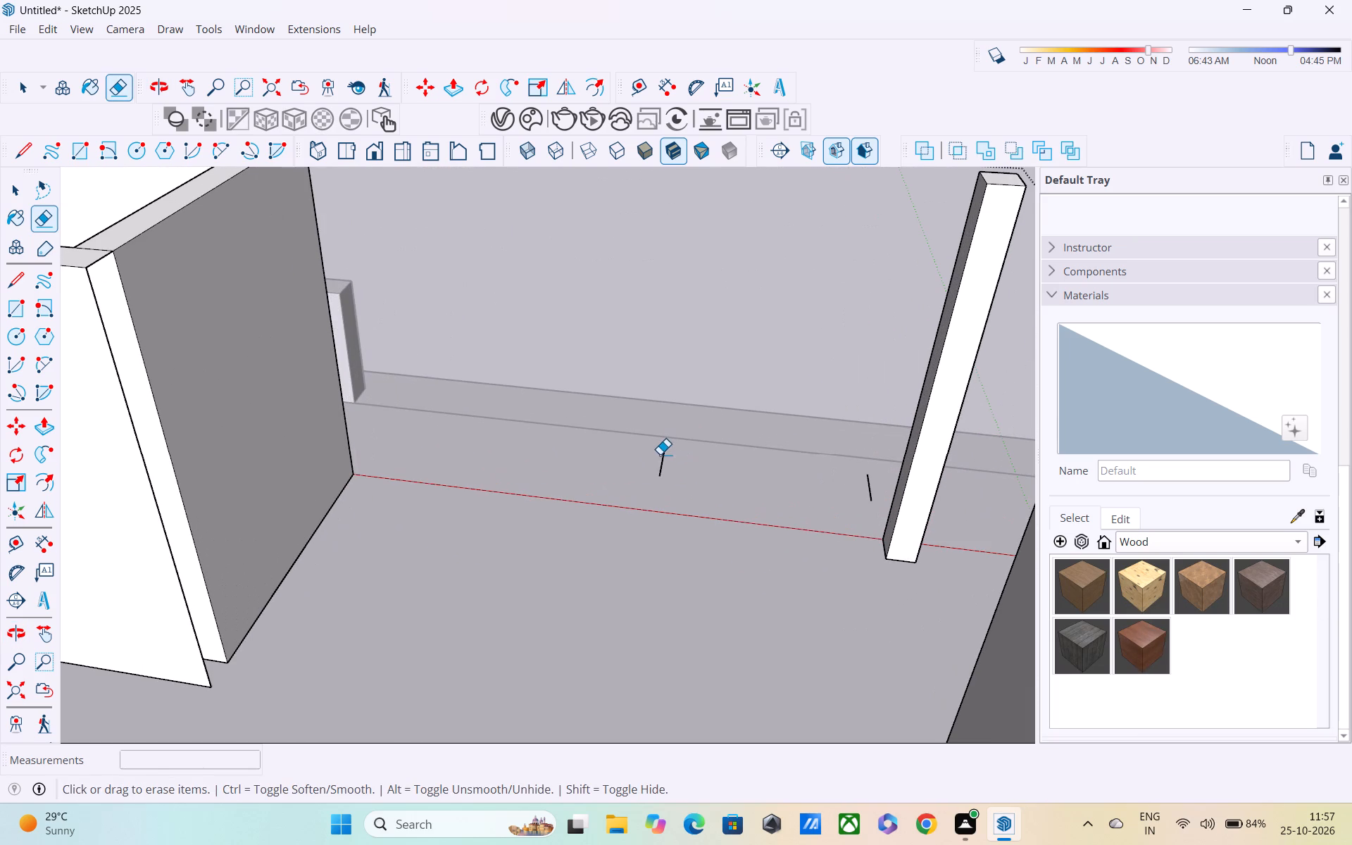
left_click_drag(658, 456, 880, 489)
Draw a 9" line across the top of the end wall opposite the projecting room, from the rear inner corner to the outer edge.
scroll(841, 474, "down", 5)
scroll(819, 471, "up", 1)
middle_click_drag(807, 470, 481, 470)
middle_click_drag(479, 469, 601, 399, "shift")
scroll(509, 402, "down", 3)
middle_click_drag(497, 408, 911, 415)
scroll(564, 425, "down", 7)
middle_click_drag(475, 451, 792, 416)
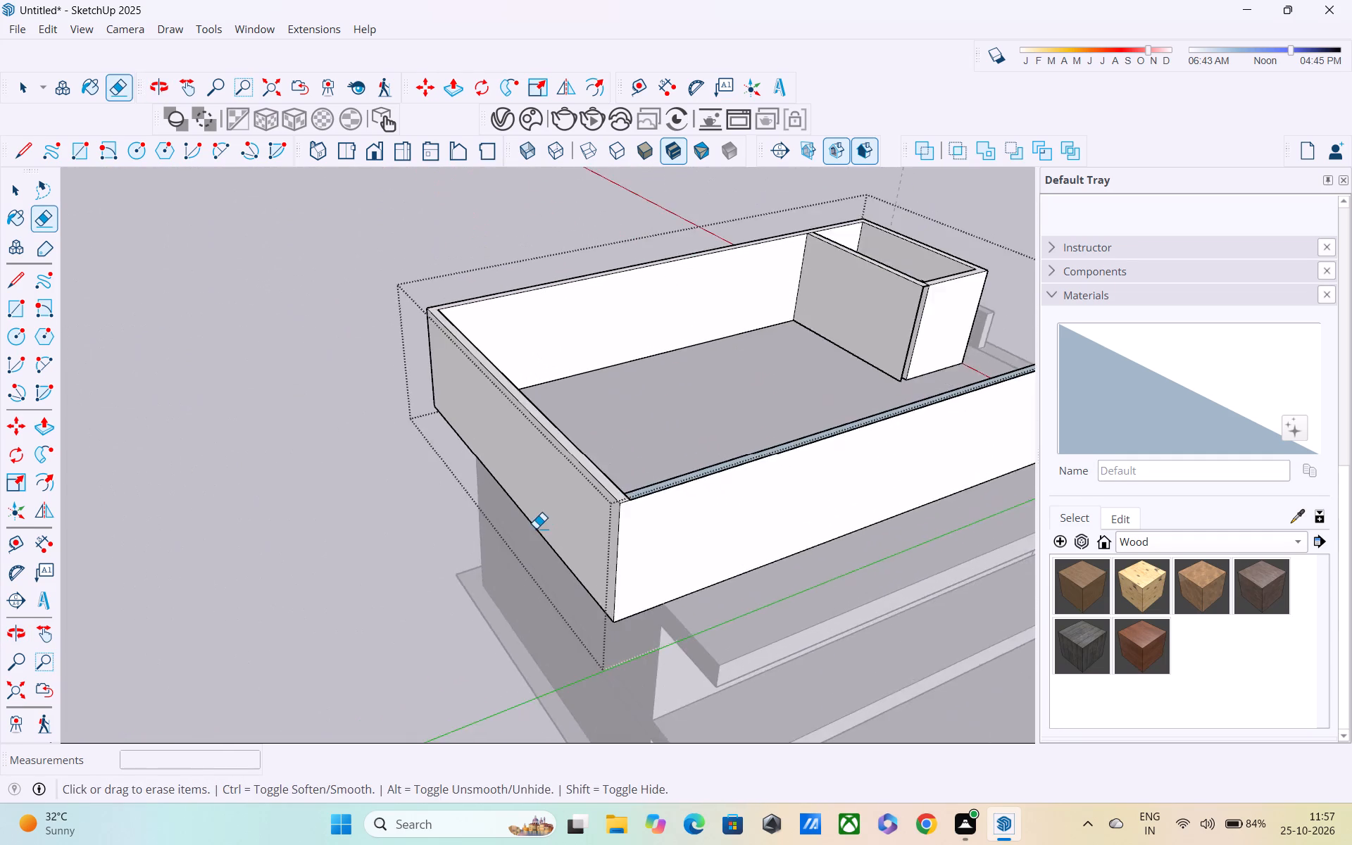
scroll(536, 529, "up", 4)
scroll(655, 490, "up", 1)
middle_click_drag(658, 495, 694, 701)
middle_click_drag(622, 570, 367, 700, "shift")
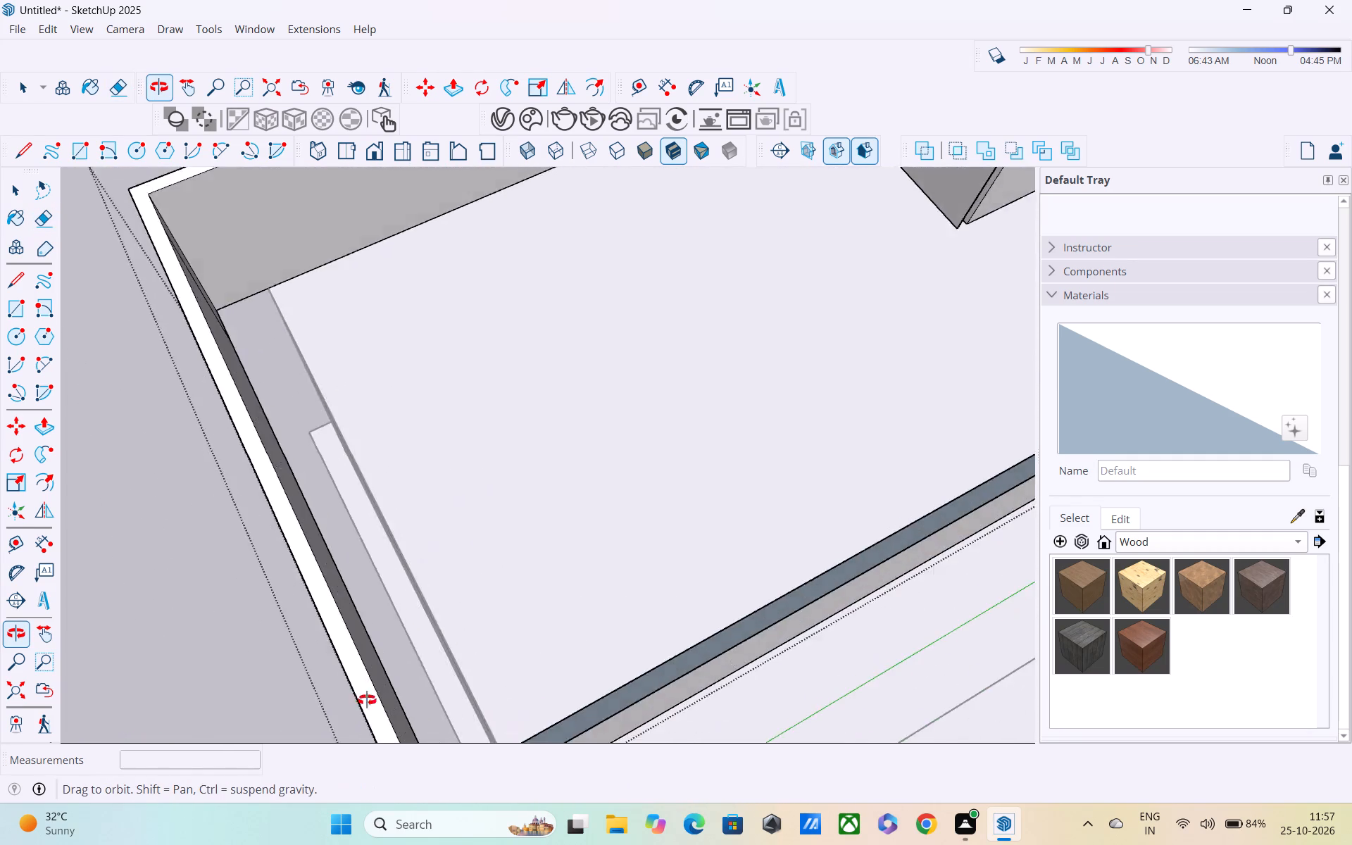
middle_click_drag(367, 700, 714, 638, "shift")
scroll(263, 624, "up", 1)
middle_click_drag(301, 615, 621, 608, "shift")
key("k")
key("l")
scroll(583, 493, "up", 2)
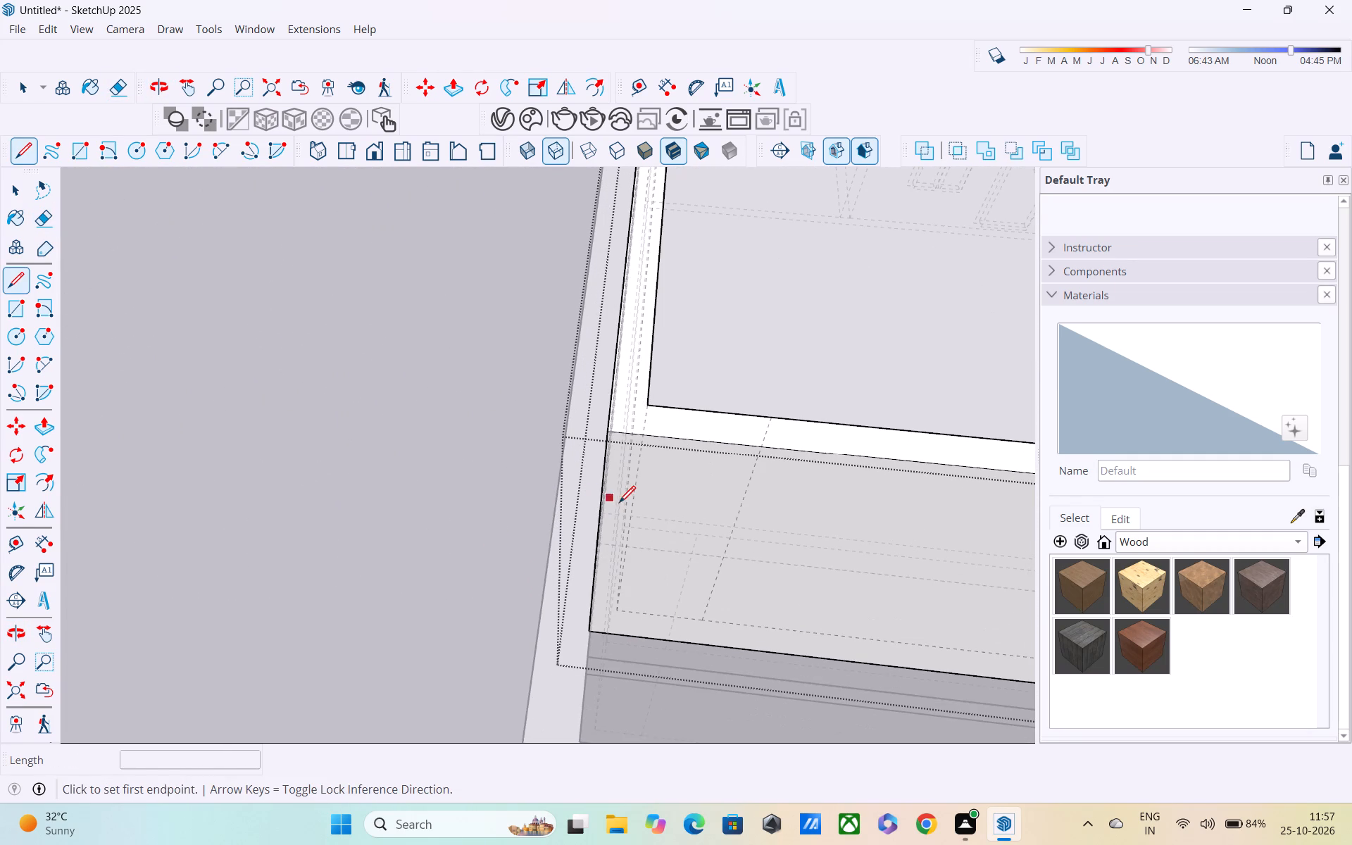
key("k")
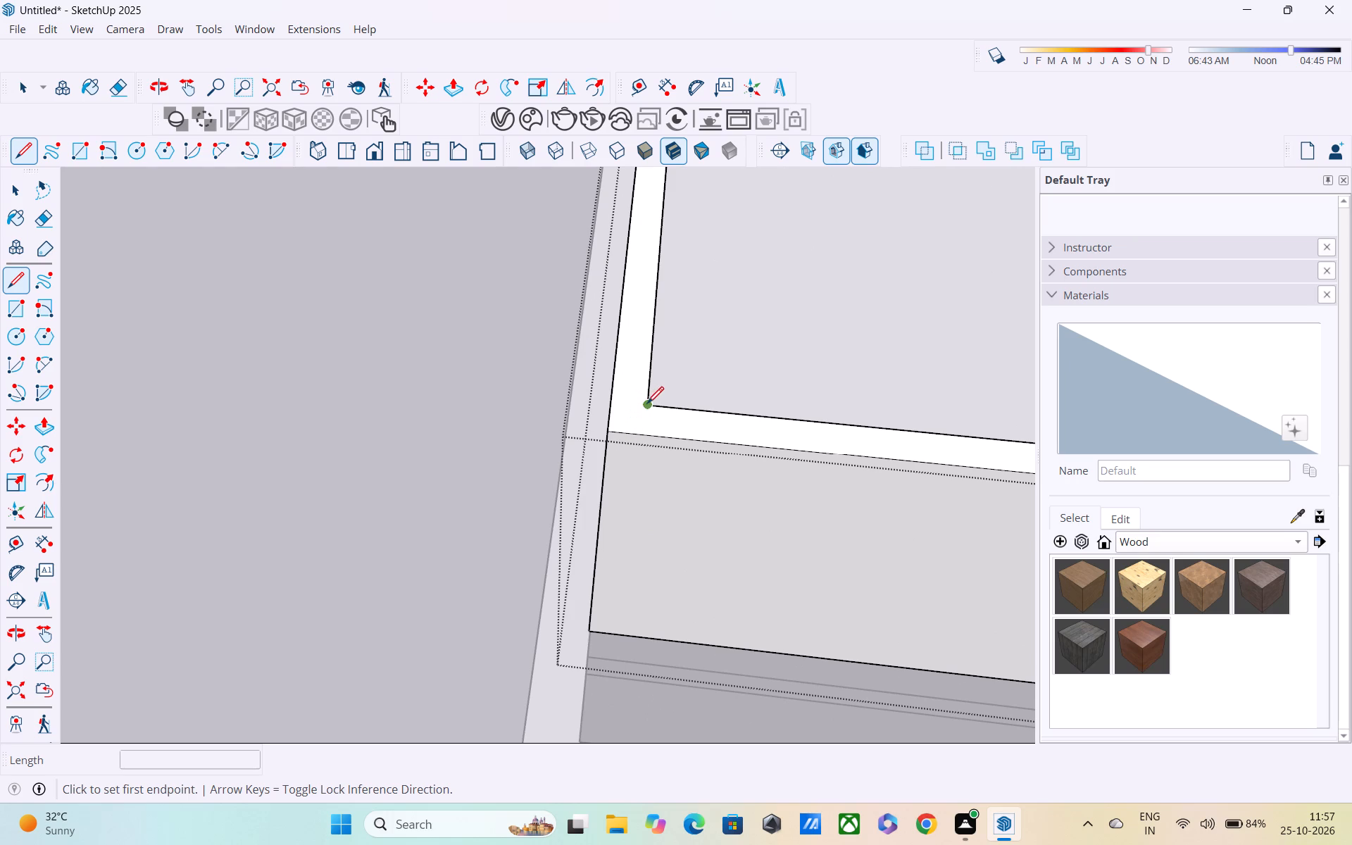
left_click(647, 405)
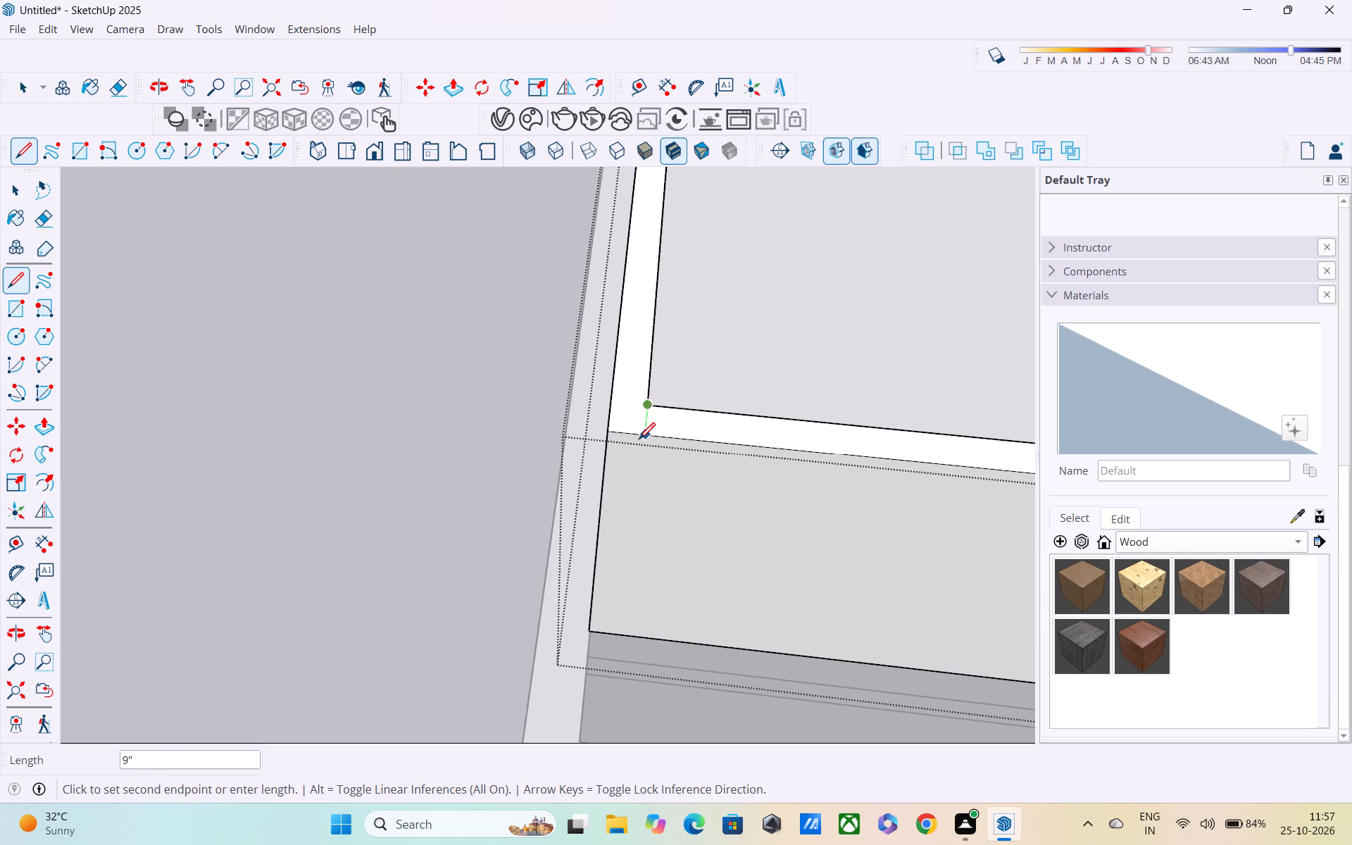
left_click(646, 439)
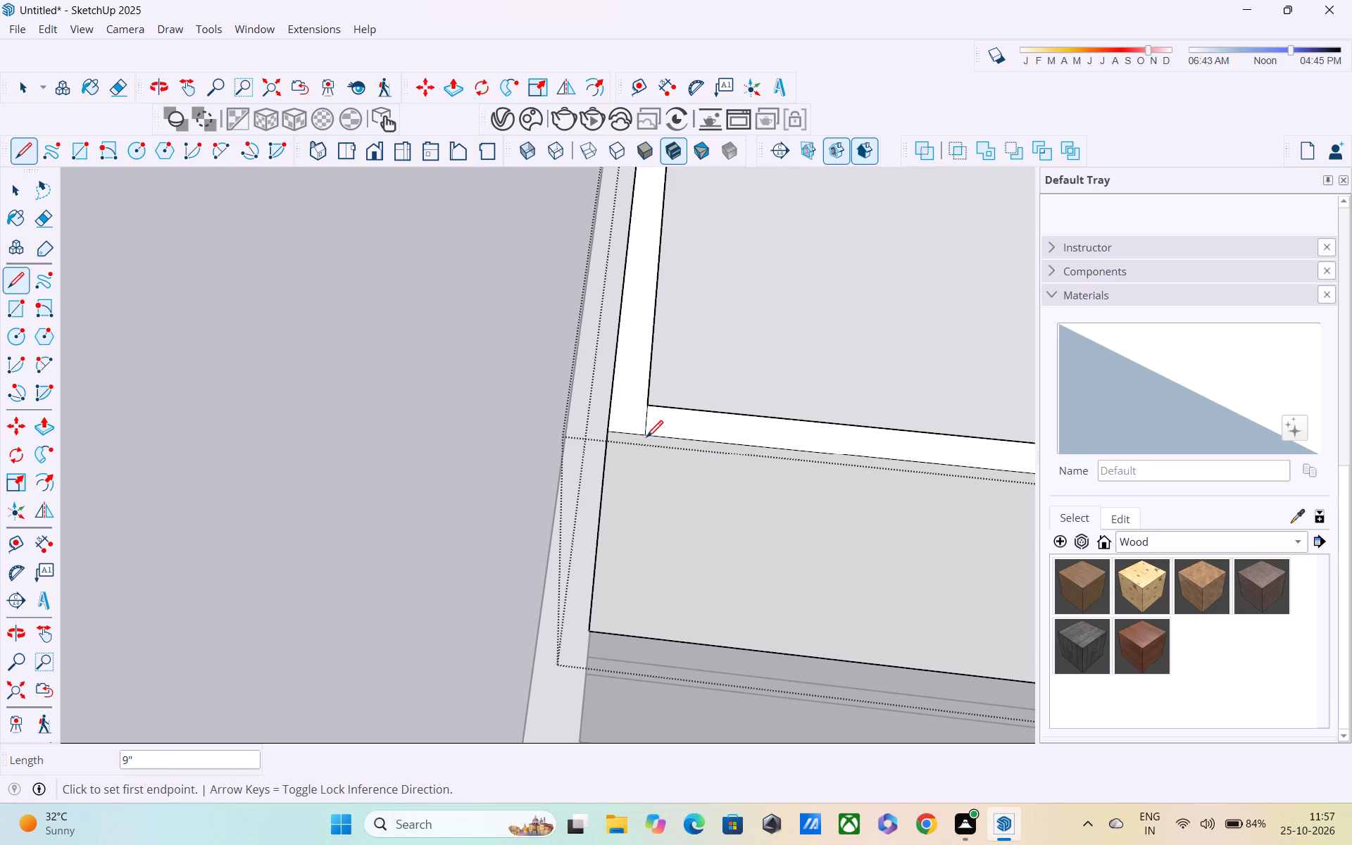
Draw a vertical line down the end wall's outer face, joining the 9" top line to the wall's base edge.
middle_click_drag(628, 525, 650, 423)
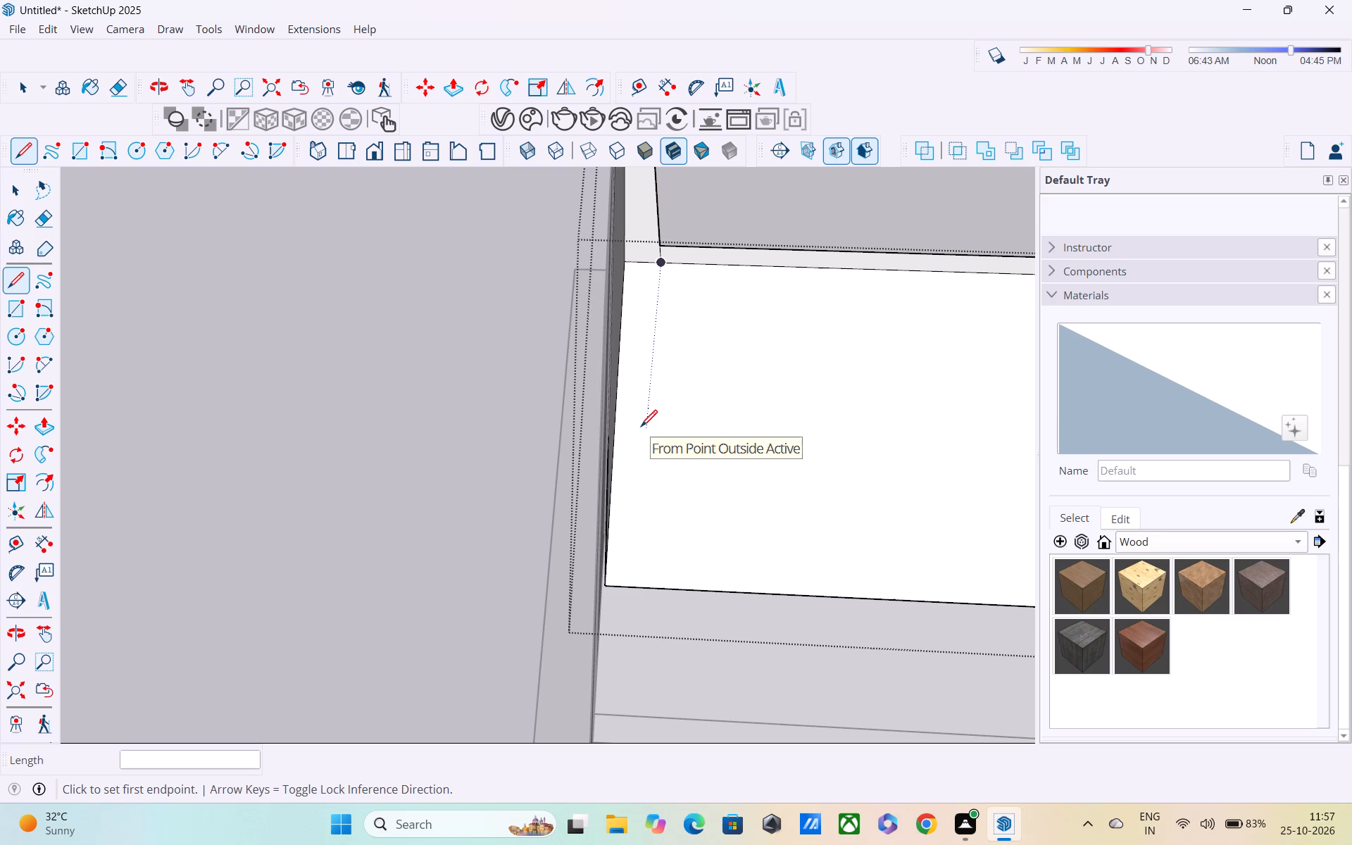
middle_click_drag(640, 425, 639, 280, "shift")
middle_click_drag(649, 305, 661, 408, "shift")
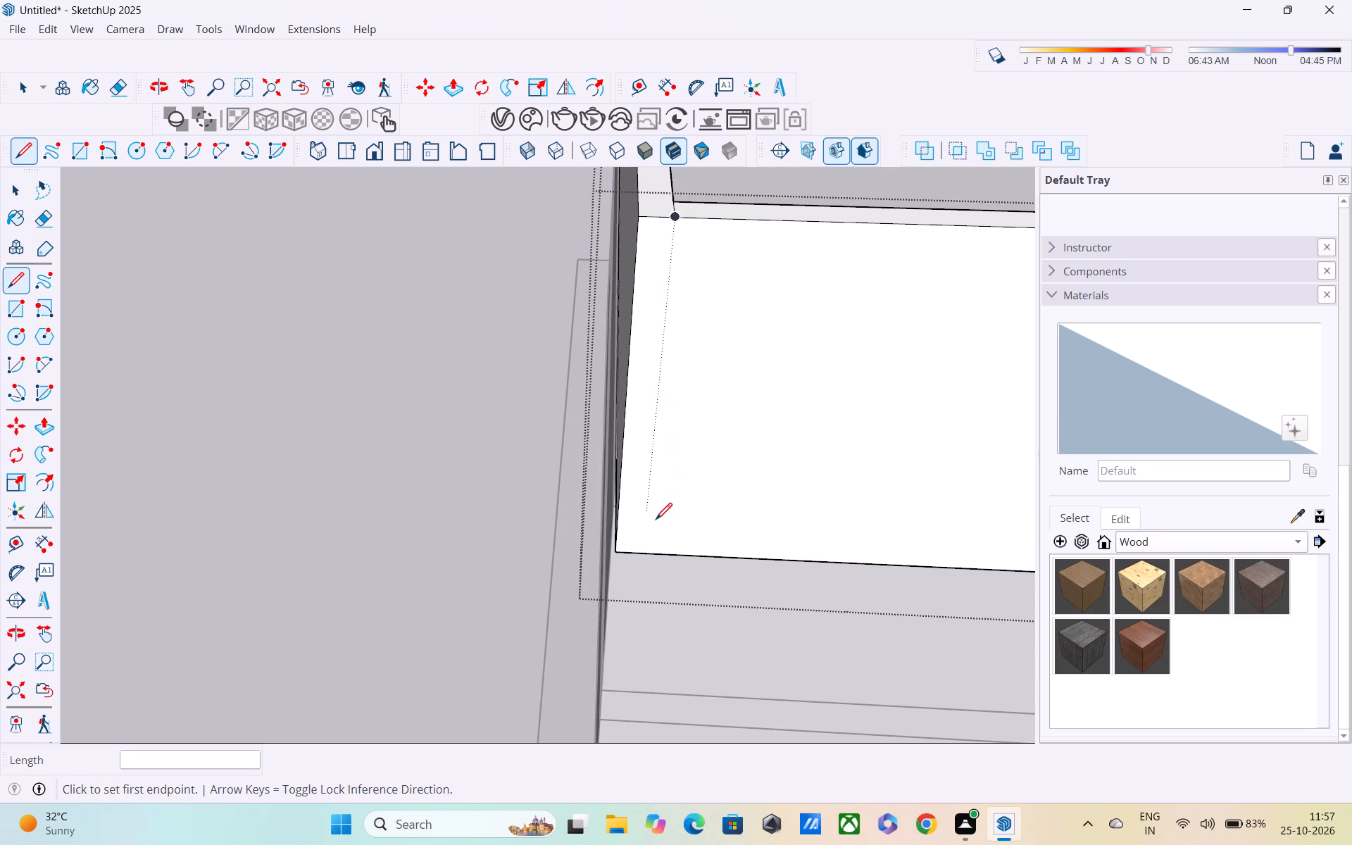
left_click(643, 552)
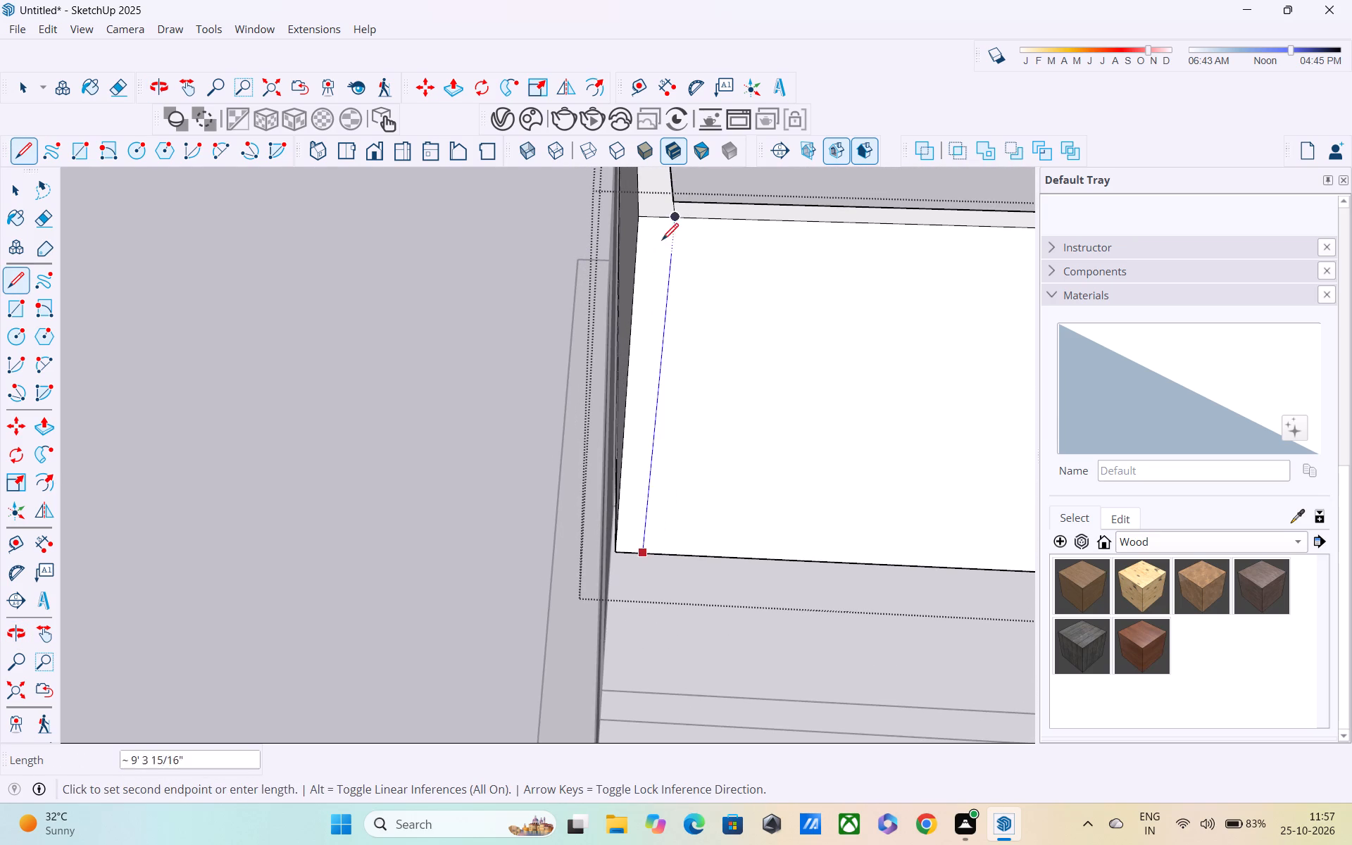
left_click(672, 217)
middle_click_drag(668, 244, 661, 264)
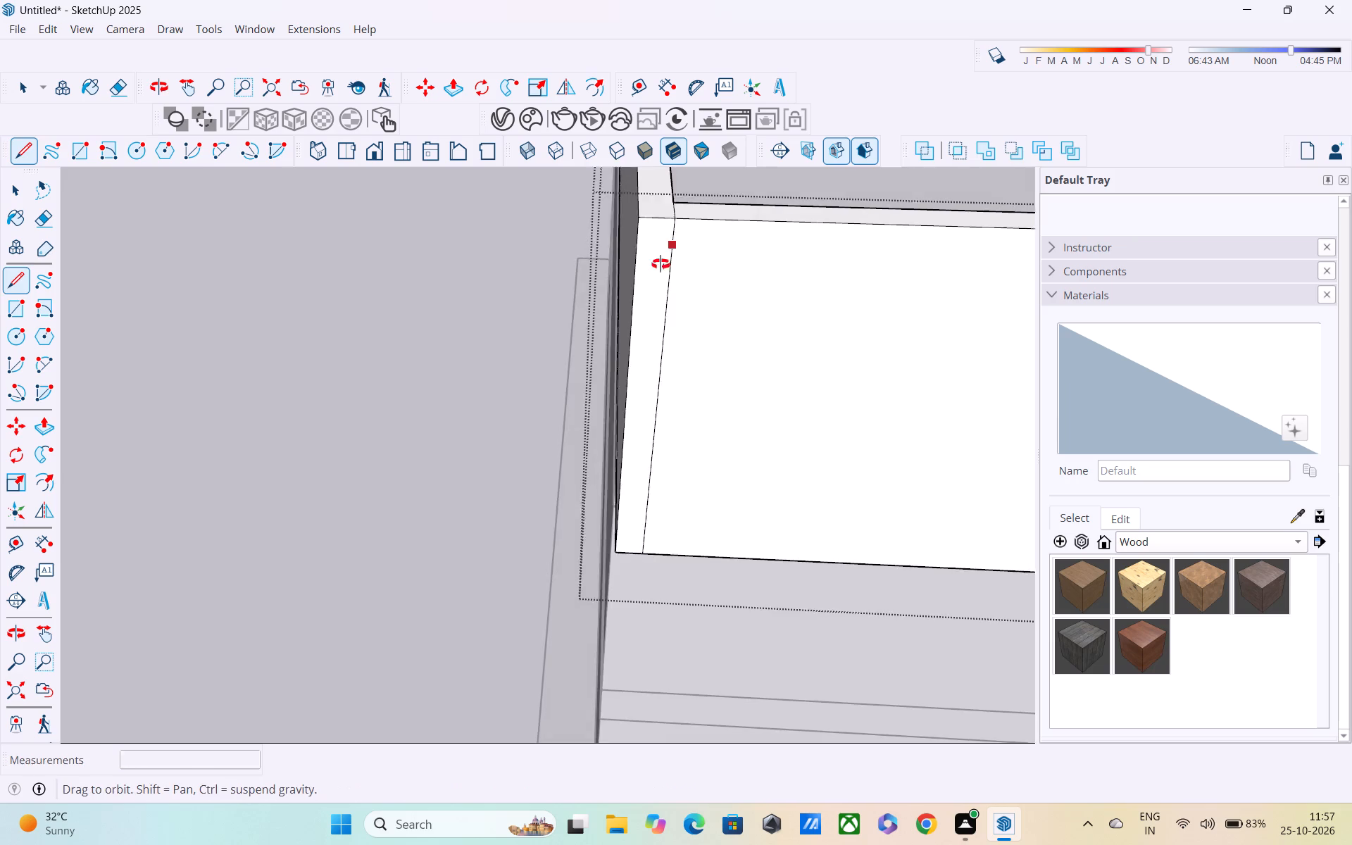
middle_click_drag(661, 264, 578, 325)
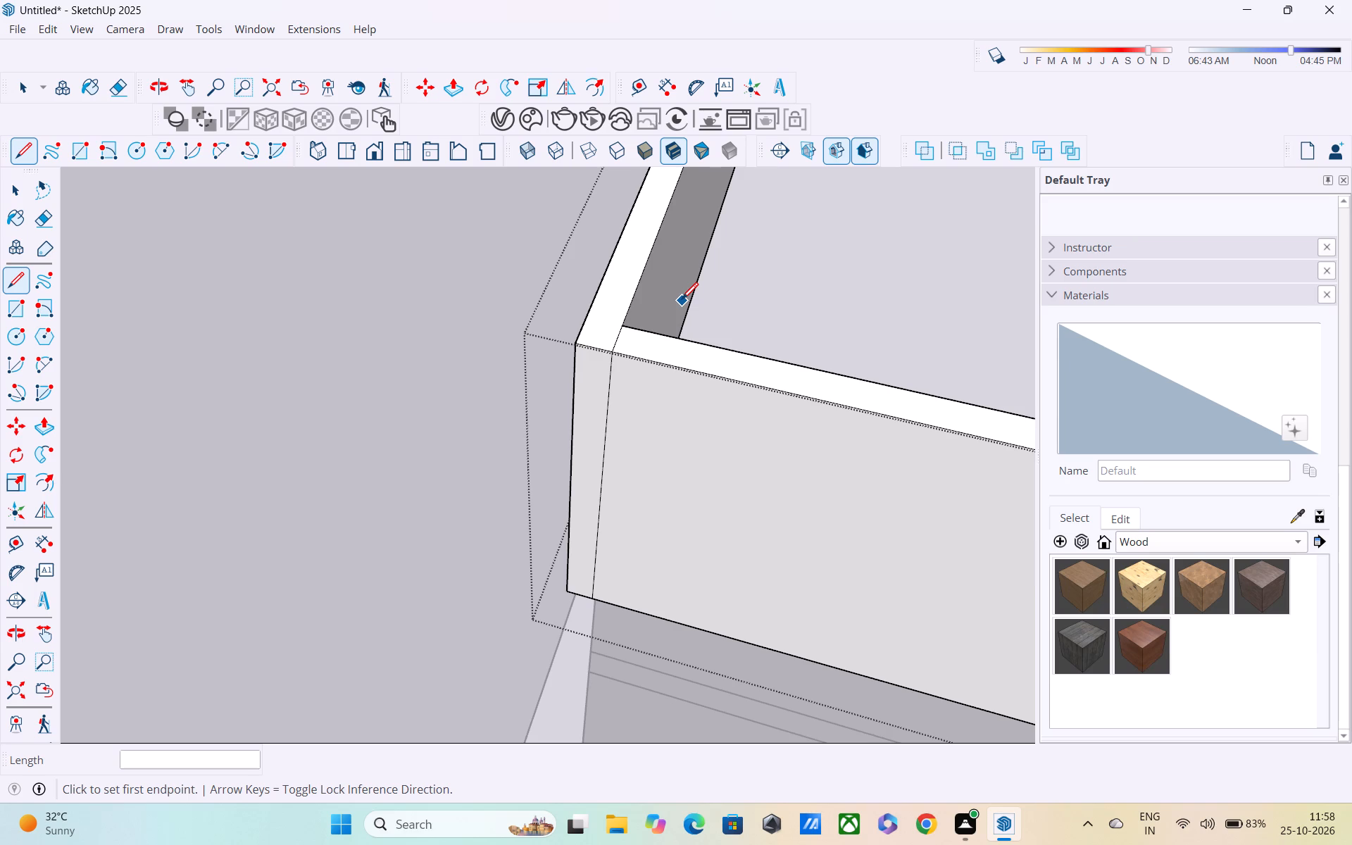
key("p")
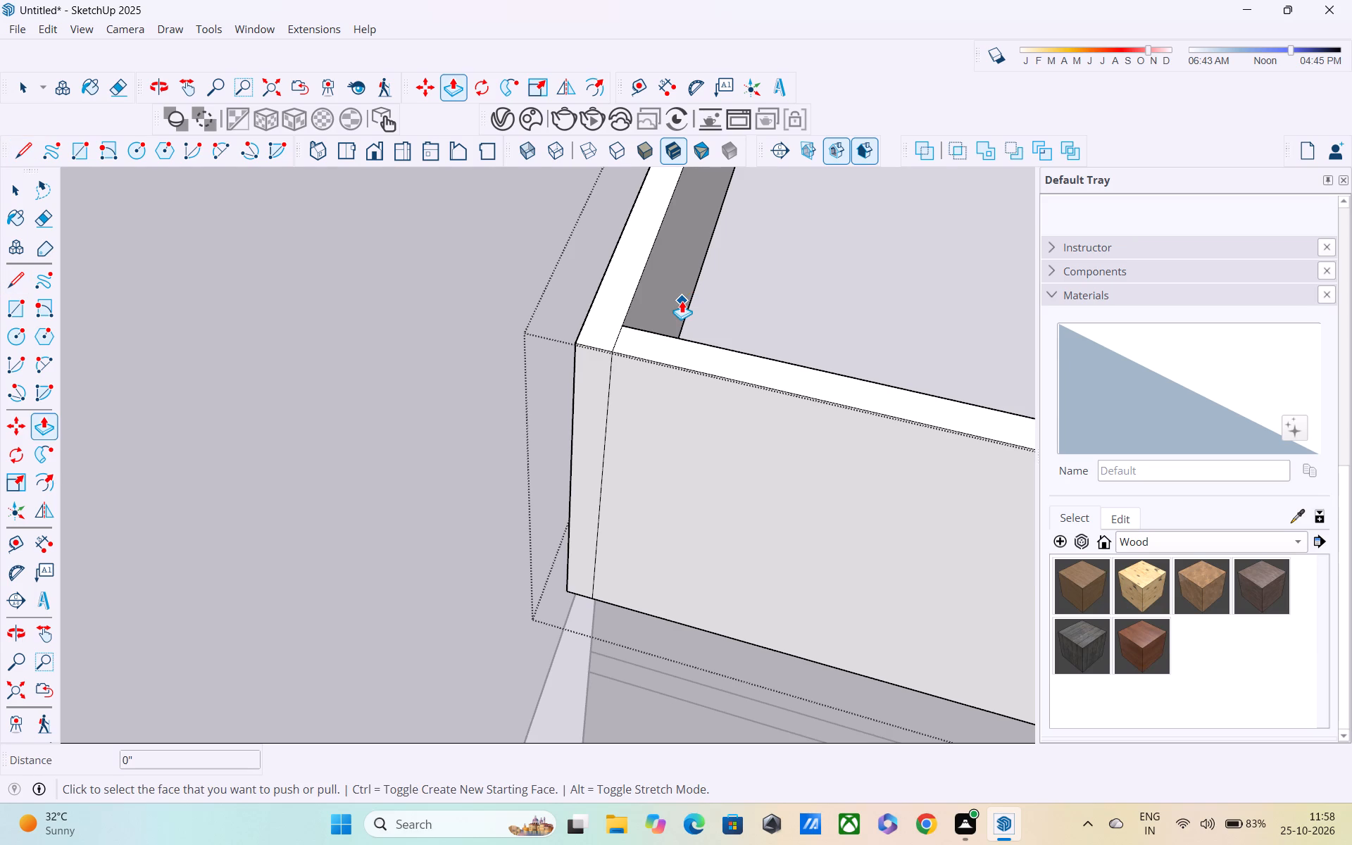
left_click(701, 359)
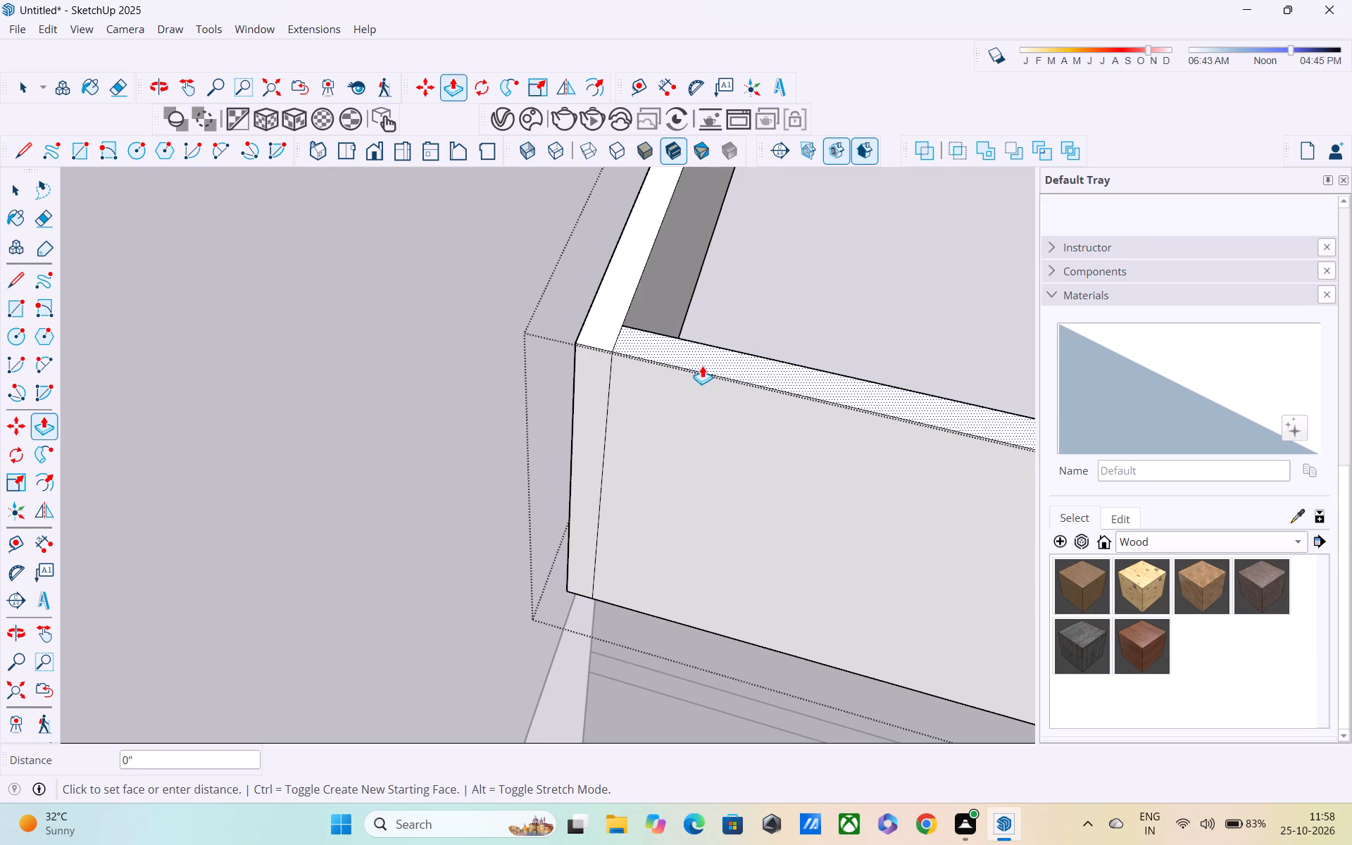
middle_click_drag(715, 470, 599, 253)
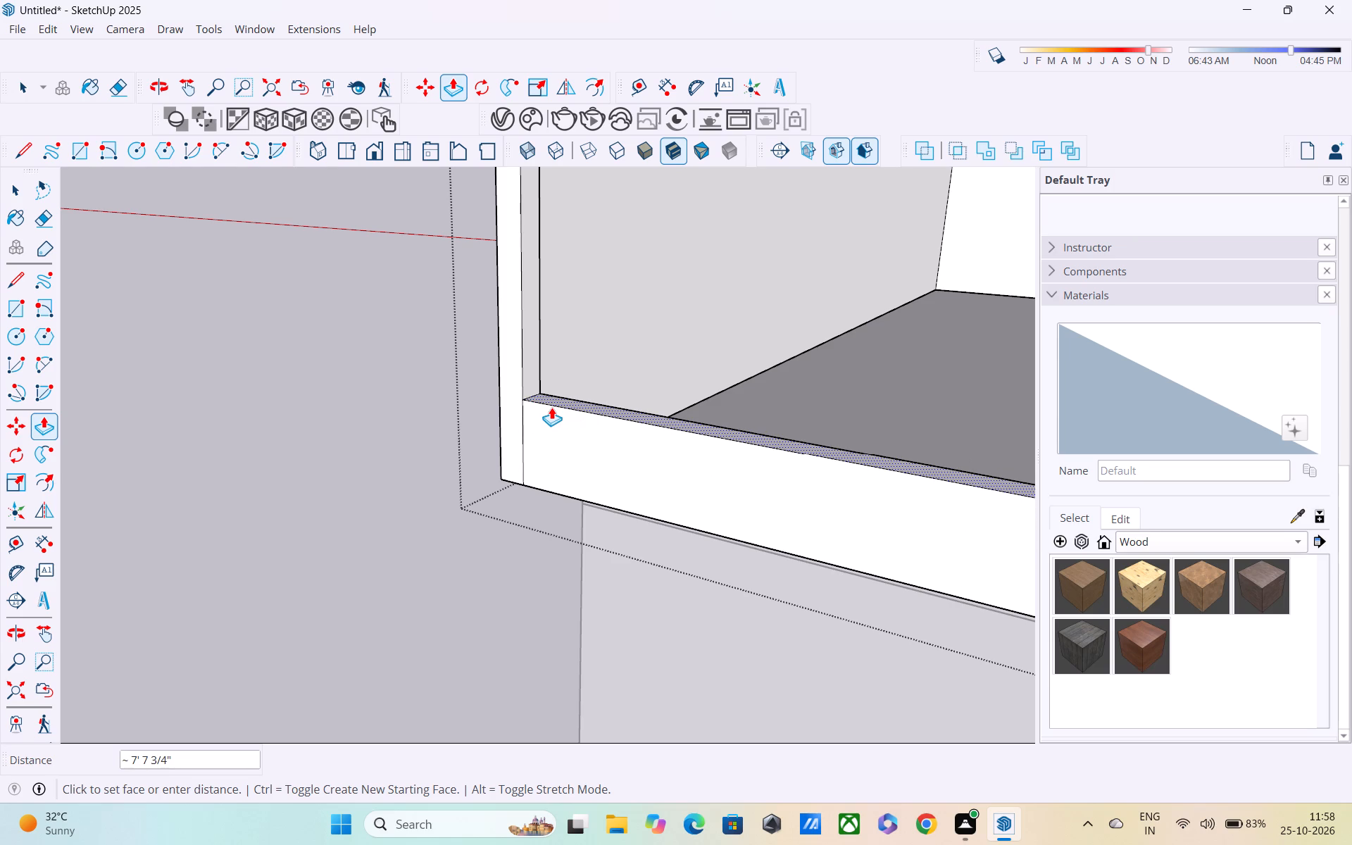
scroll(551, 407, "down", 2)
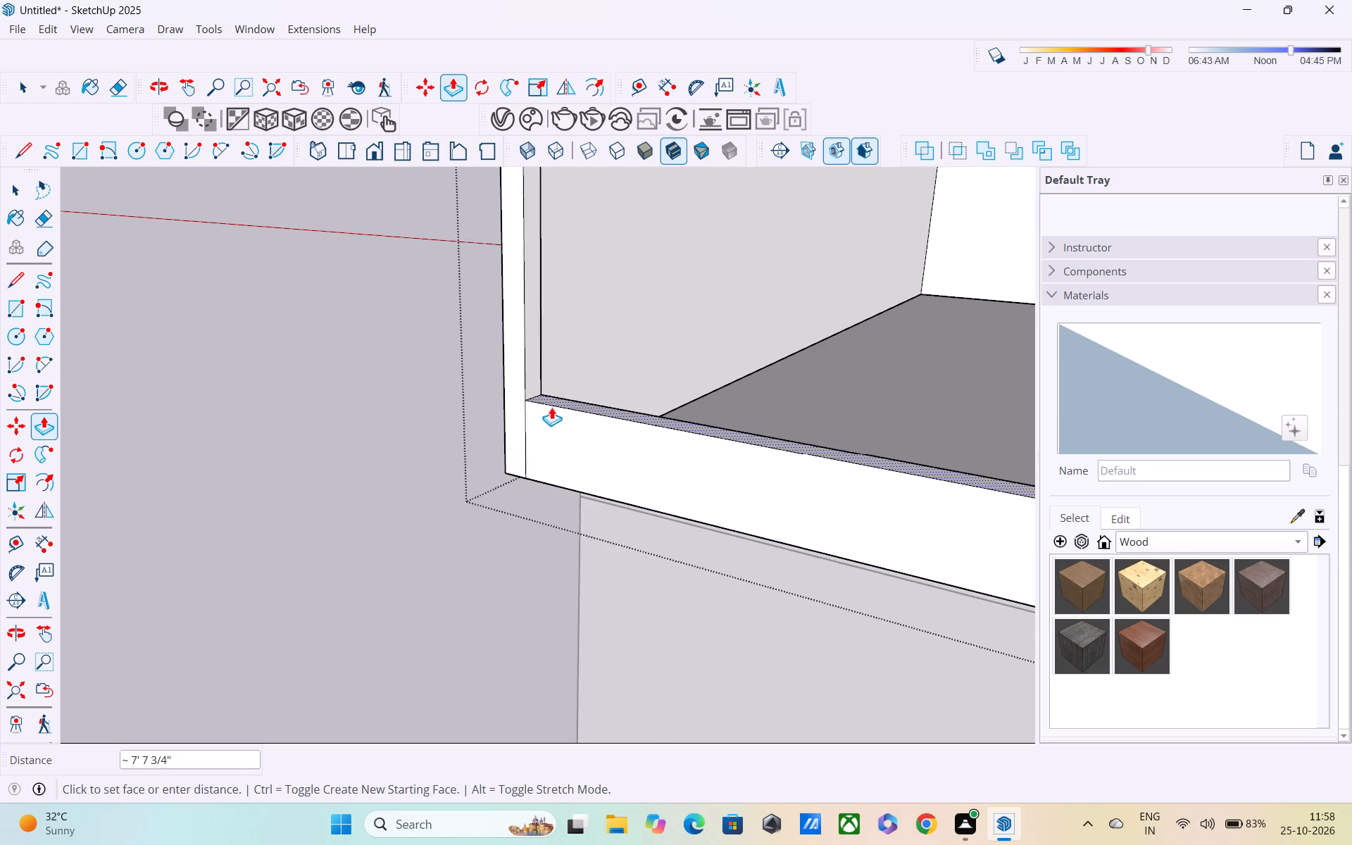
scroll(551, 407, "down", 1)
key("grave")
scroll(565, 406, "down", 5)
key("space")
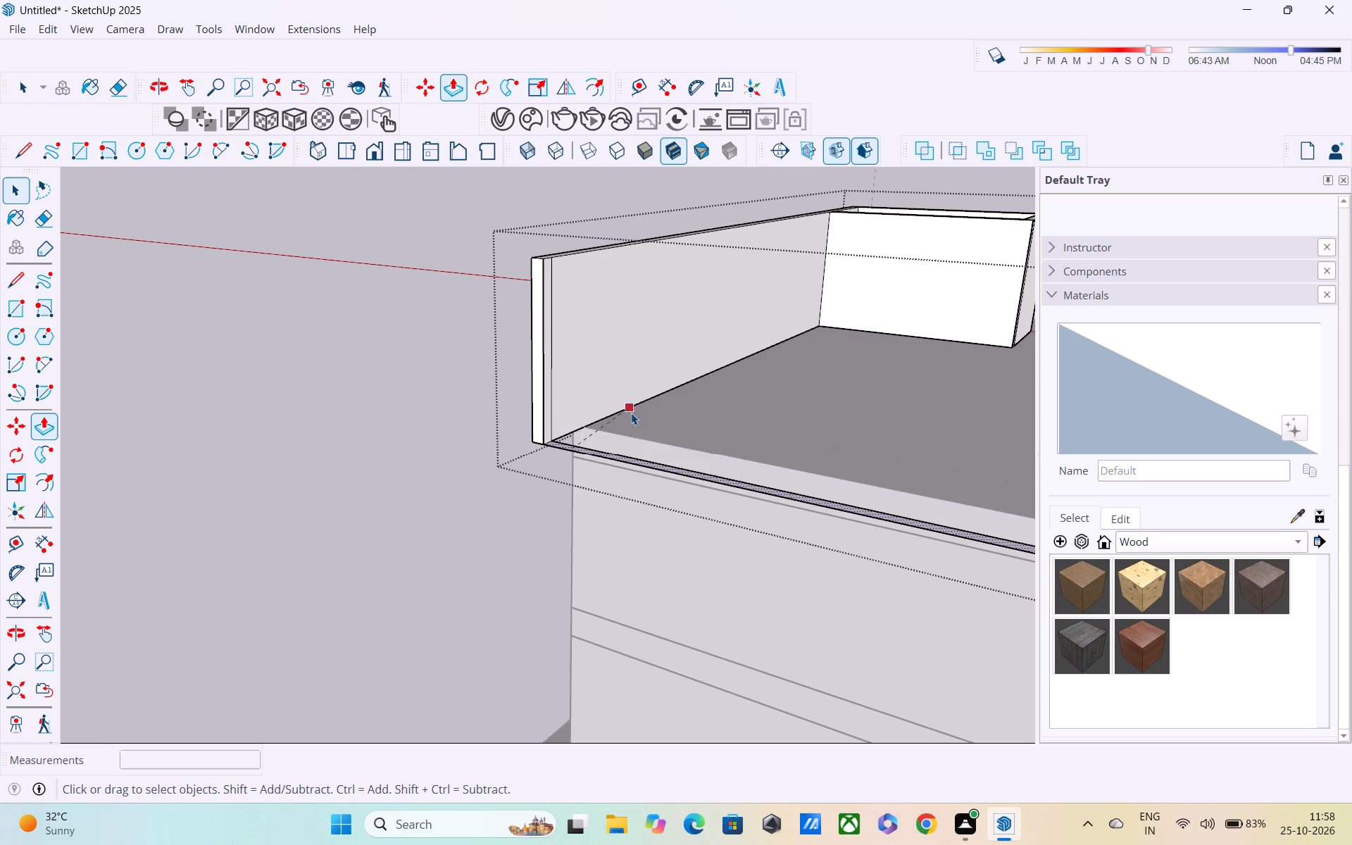
Draw a 42' 6" by about 9 7/16" rectangle over the long wall's open top, from the end wall's inner corner to its free end.
scroll(711, 407, "down", 9)
middle_click_drag(786, 405, 594, 399)
middle_click_drag(675, 370, 670, 381)
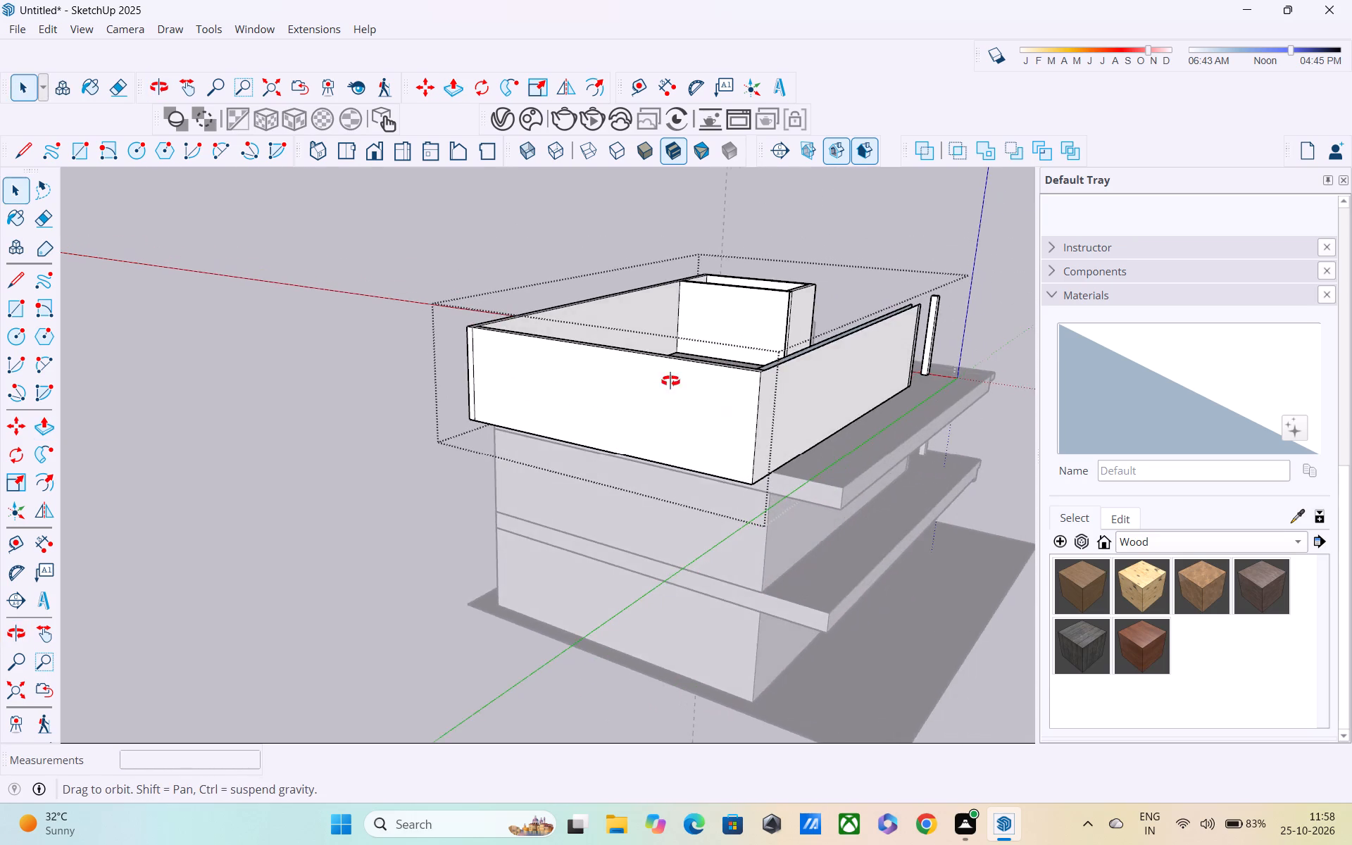
middle_click_drag(670, 381, 372, 511)
scroll(444, 511, "down", 1)
scroll(444, 511, "up", 5)
middle_click_drag(428, 514, 416, 411)
middle_click_drag(401, 440, 386, 541)
middle_click_drag(384, 545, 369, 428)
scroll(302, 460, "up", 5)
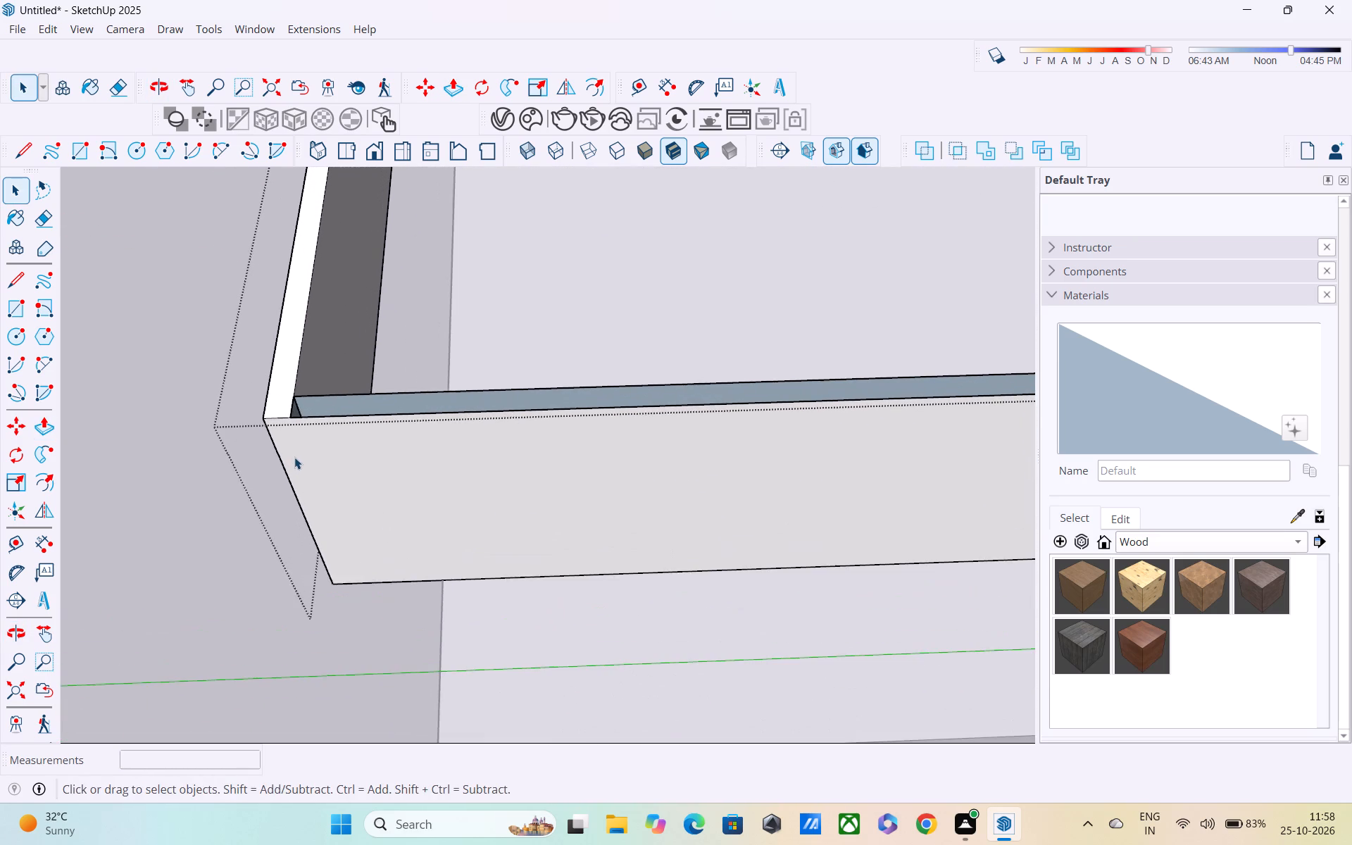
middle_click_drag(301, 470, 249, 440)
middle_click_drag(274, 398, 272, 453)
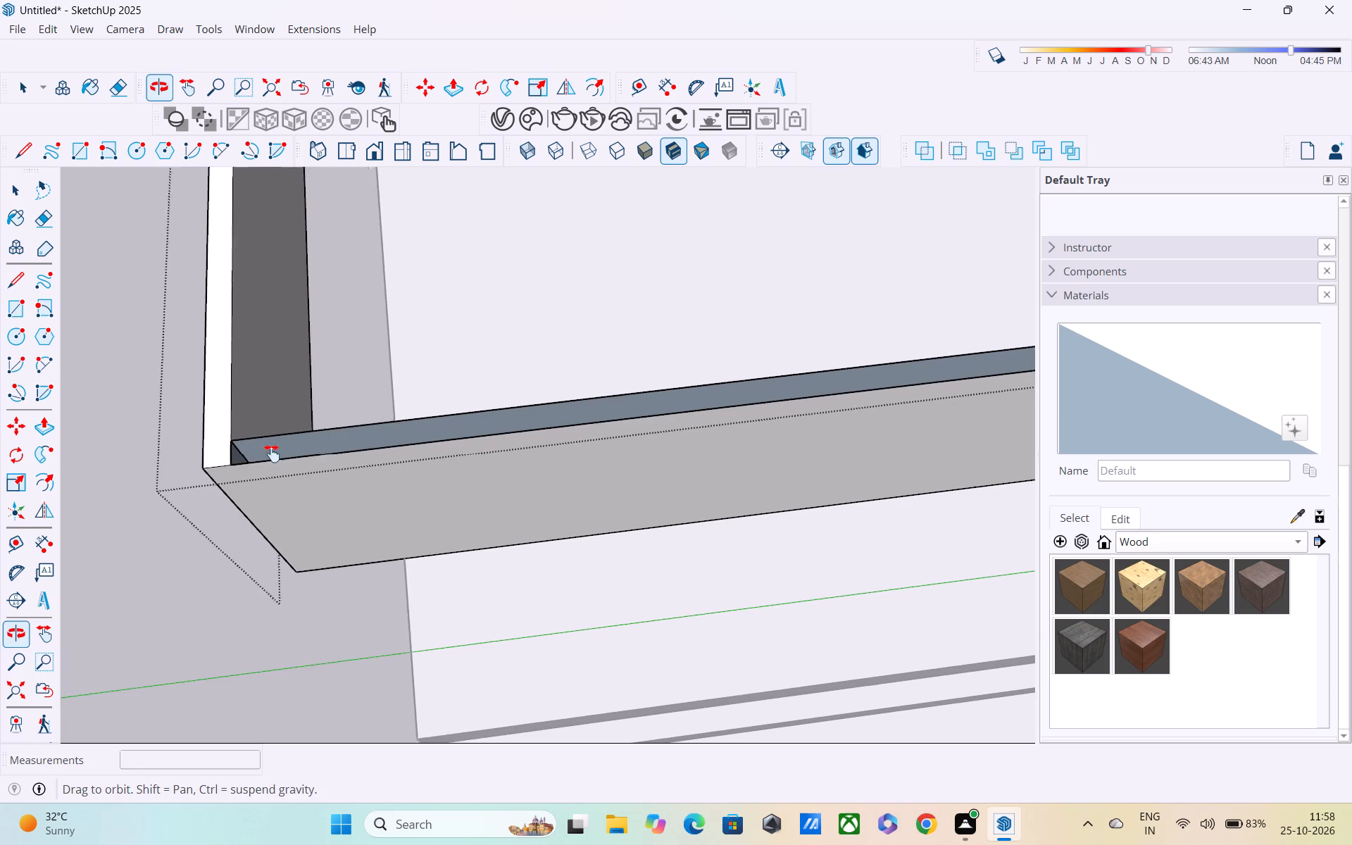
middle_click_drag(272, 453, 226, 428)
key("r")
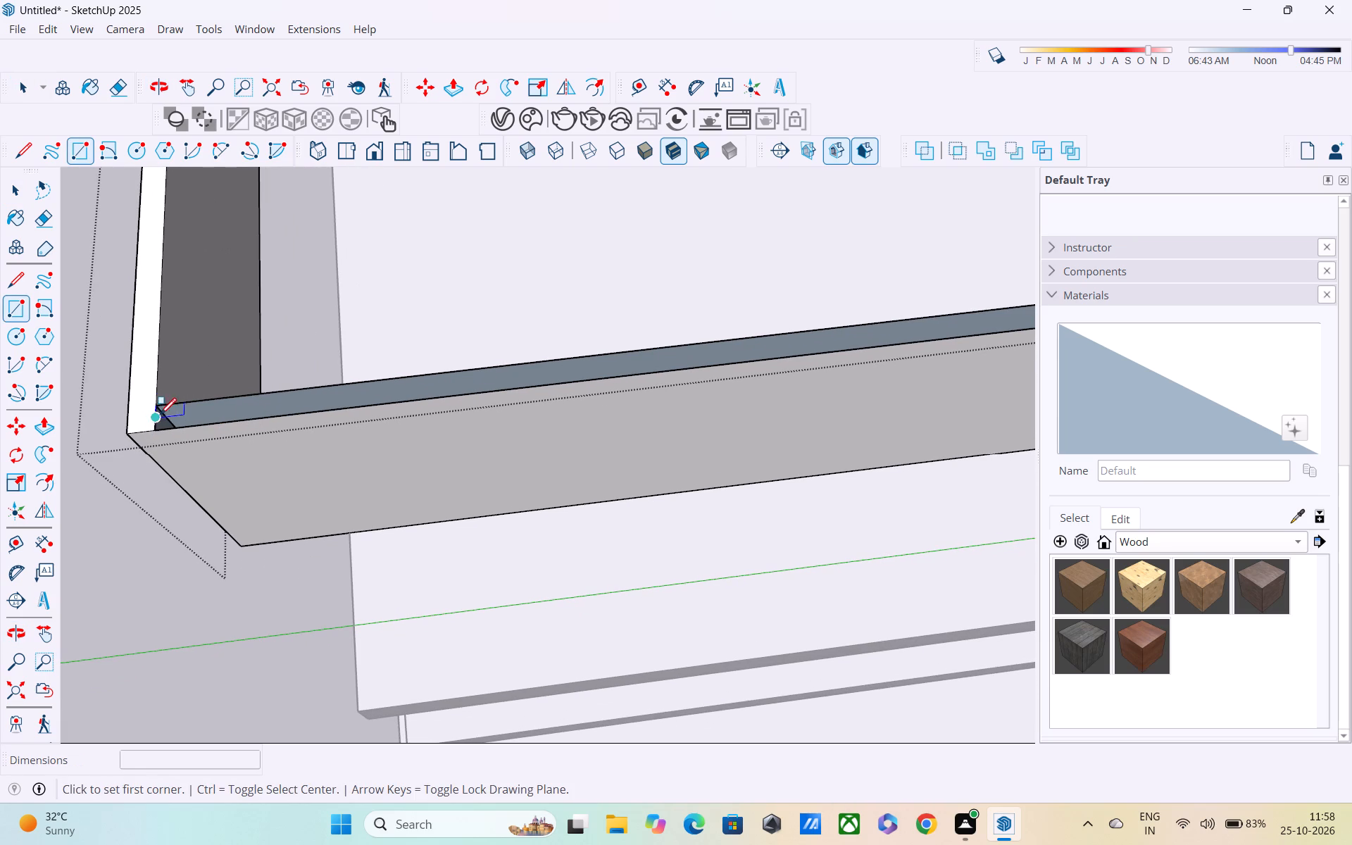
left_click(160, 411)
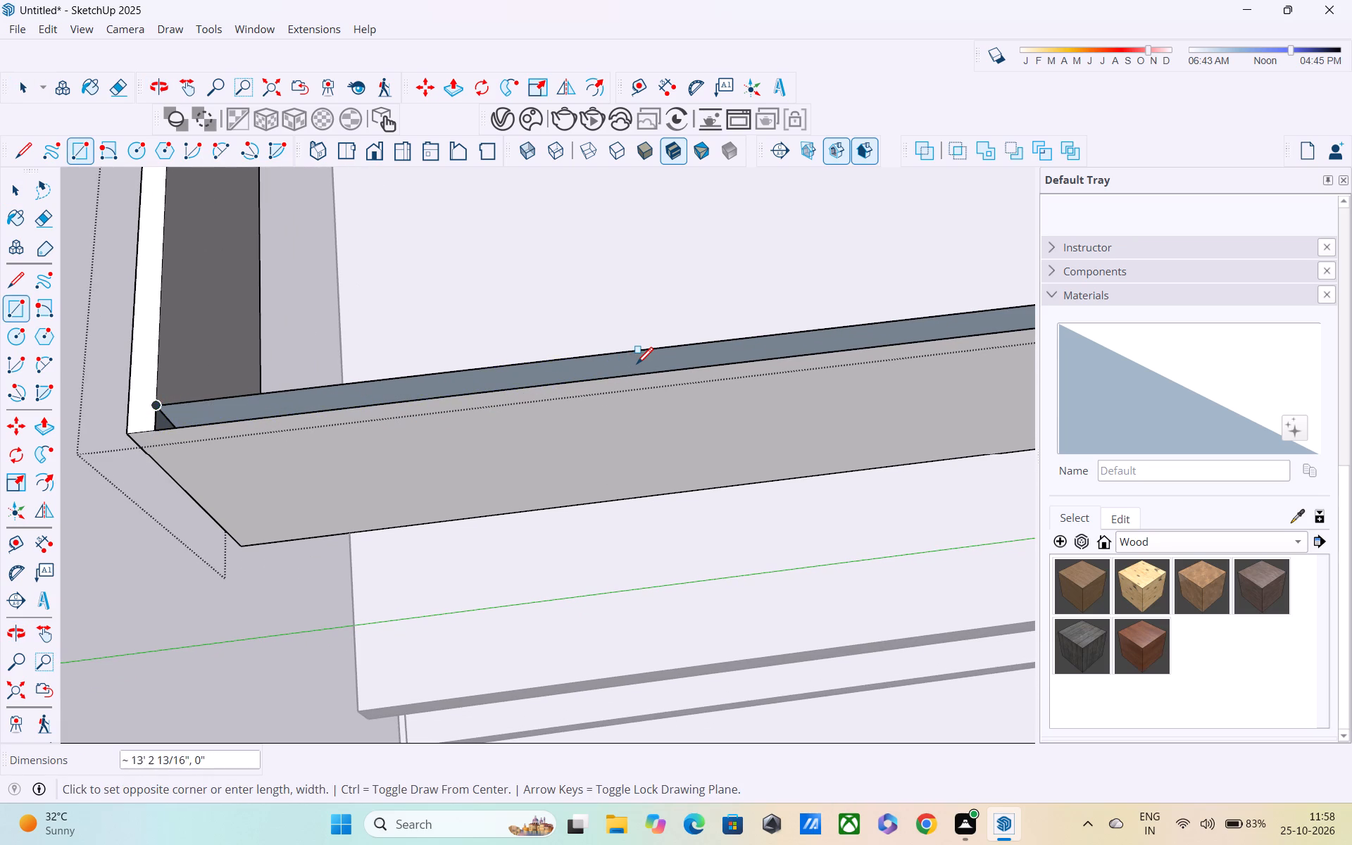
scroll(637, 365, "down", 2)
middle_click_drag(640, 363, 199, 385, "shift")
middle_click_drag(796, 316, 644, 313, "shift")
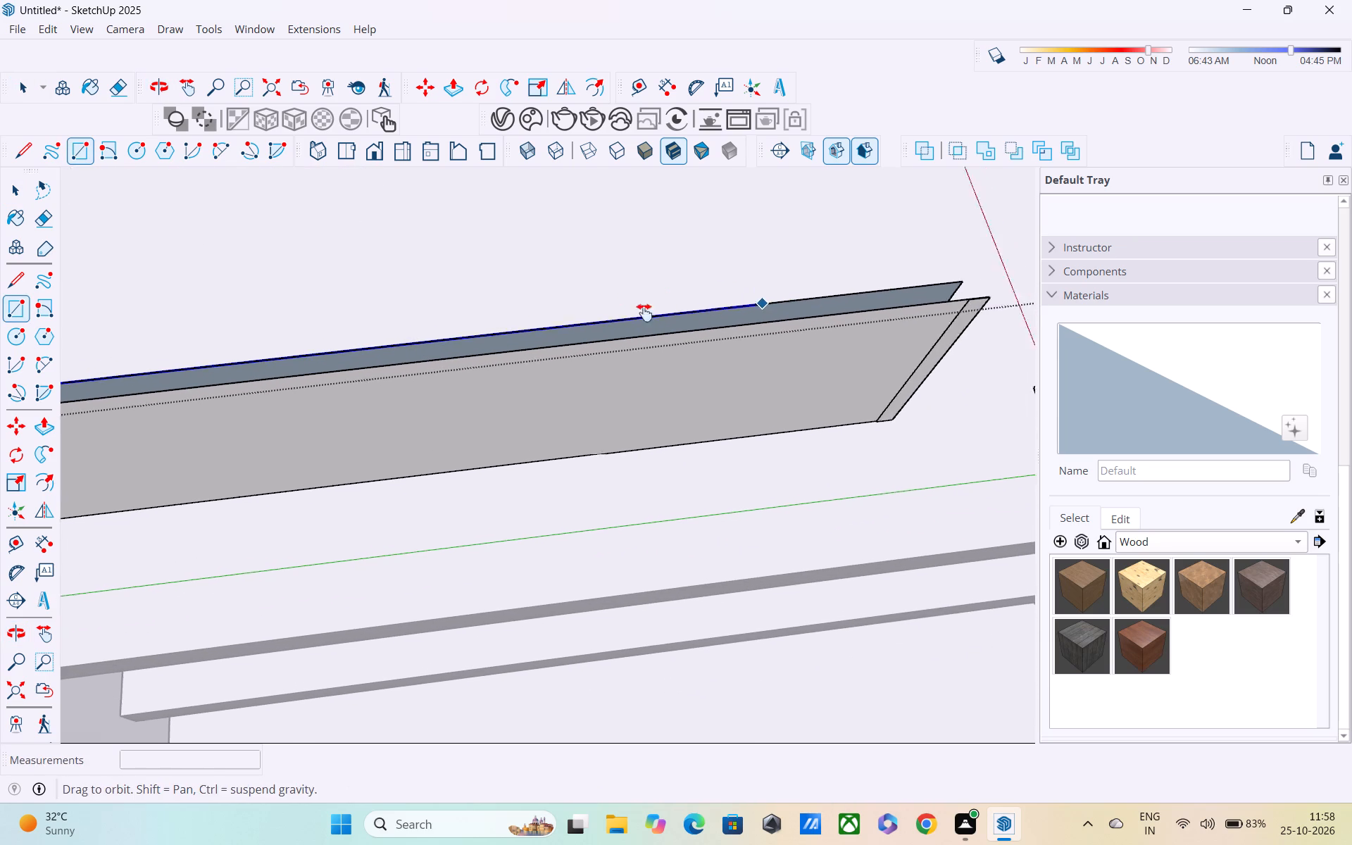
middle_click_drag(644, 313, 573, 313, "shift")
left_click(791, 298)
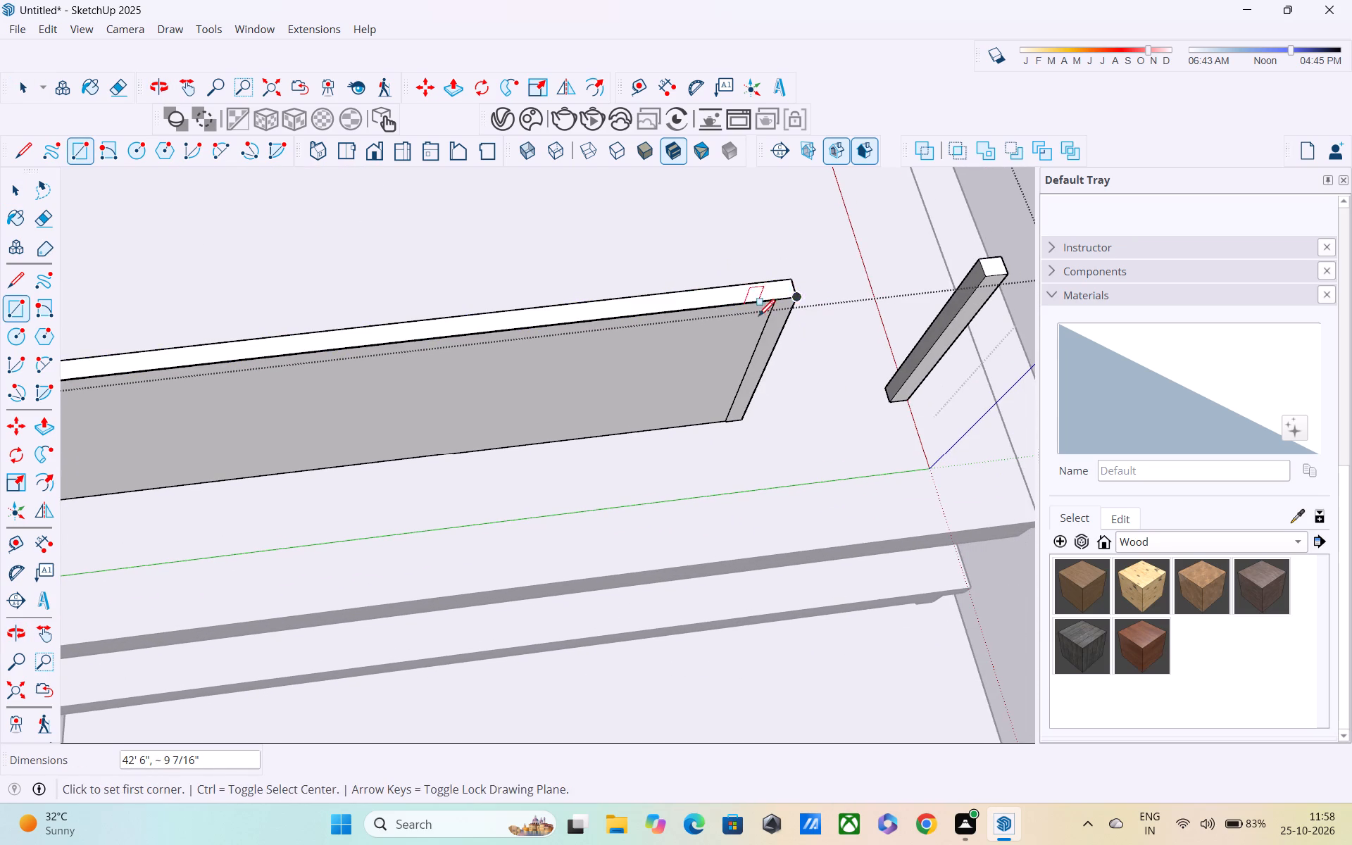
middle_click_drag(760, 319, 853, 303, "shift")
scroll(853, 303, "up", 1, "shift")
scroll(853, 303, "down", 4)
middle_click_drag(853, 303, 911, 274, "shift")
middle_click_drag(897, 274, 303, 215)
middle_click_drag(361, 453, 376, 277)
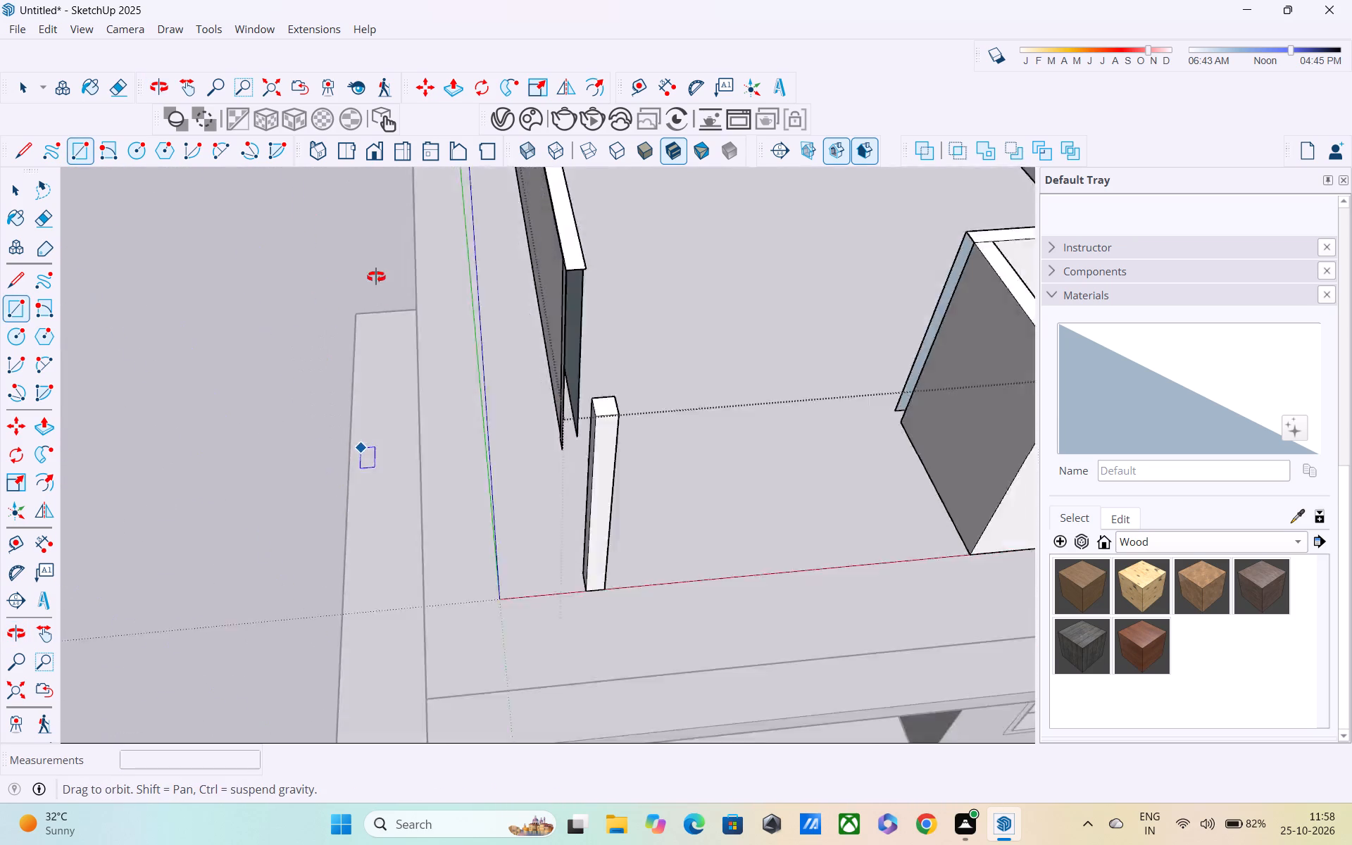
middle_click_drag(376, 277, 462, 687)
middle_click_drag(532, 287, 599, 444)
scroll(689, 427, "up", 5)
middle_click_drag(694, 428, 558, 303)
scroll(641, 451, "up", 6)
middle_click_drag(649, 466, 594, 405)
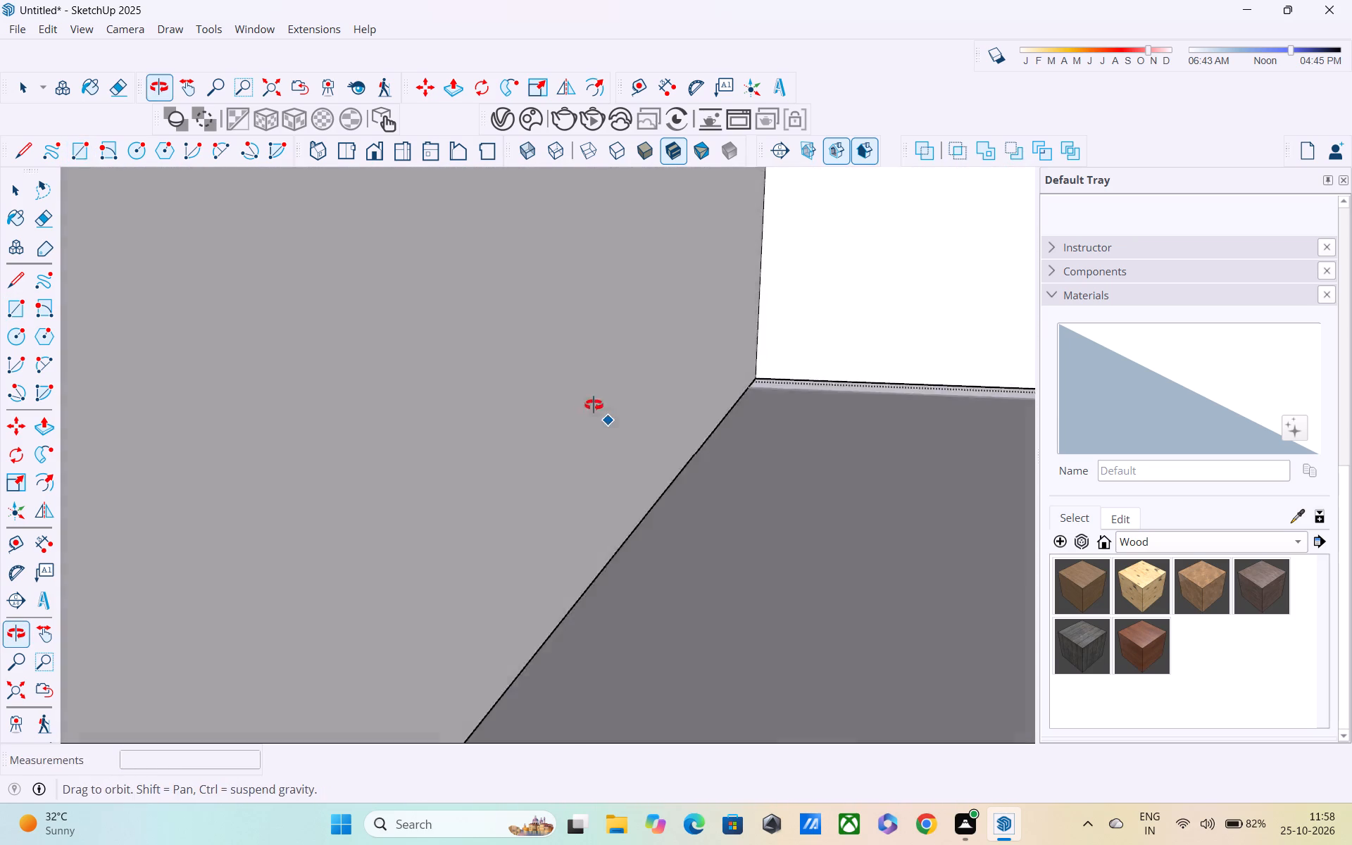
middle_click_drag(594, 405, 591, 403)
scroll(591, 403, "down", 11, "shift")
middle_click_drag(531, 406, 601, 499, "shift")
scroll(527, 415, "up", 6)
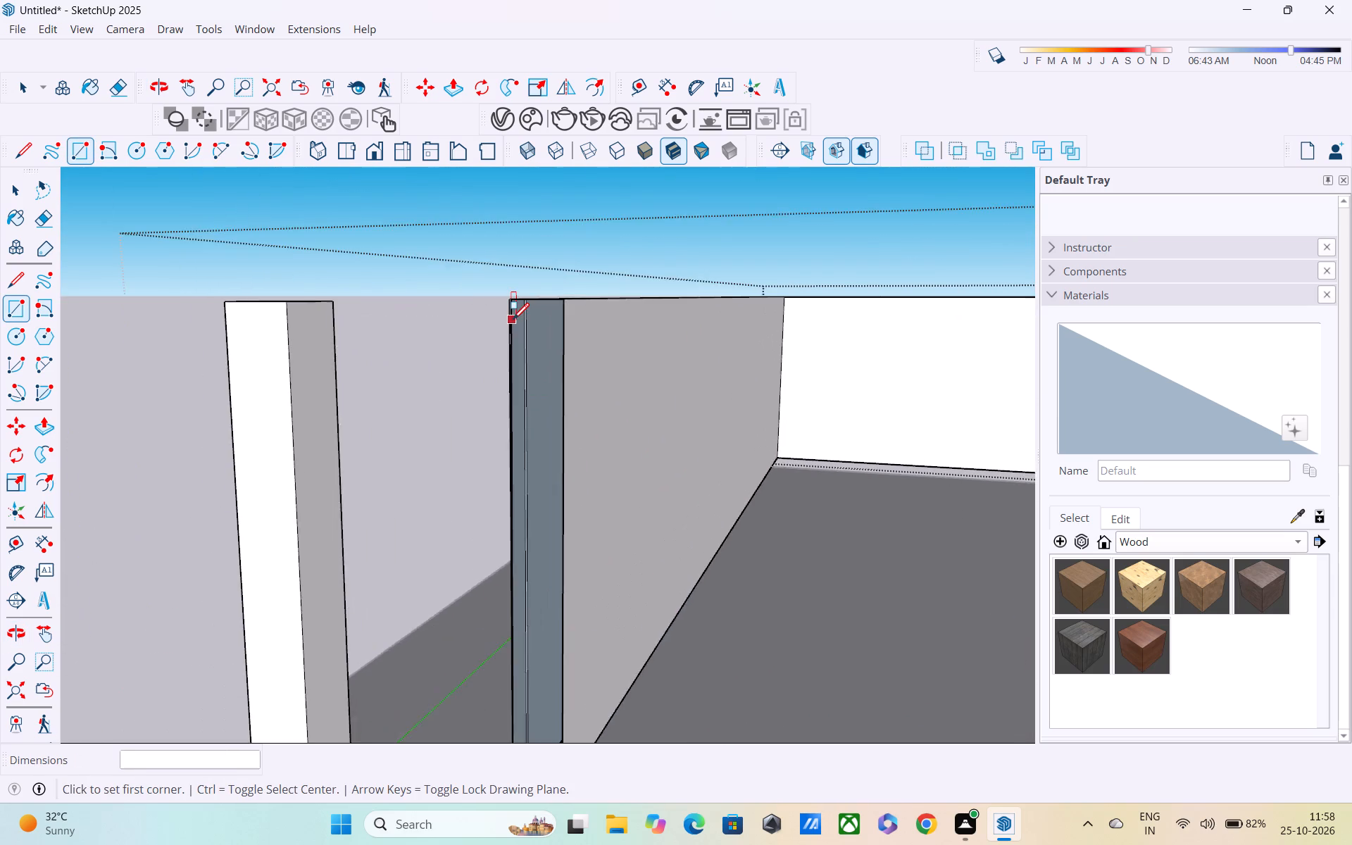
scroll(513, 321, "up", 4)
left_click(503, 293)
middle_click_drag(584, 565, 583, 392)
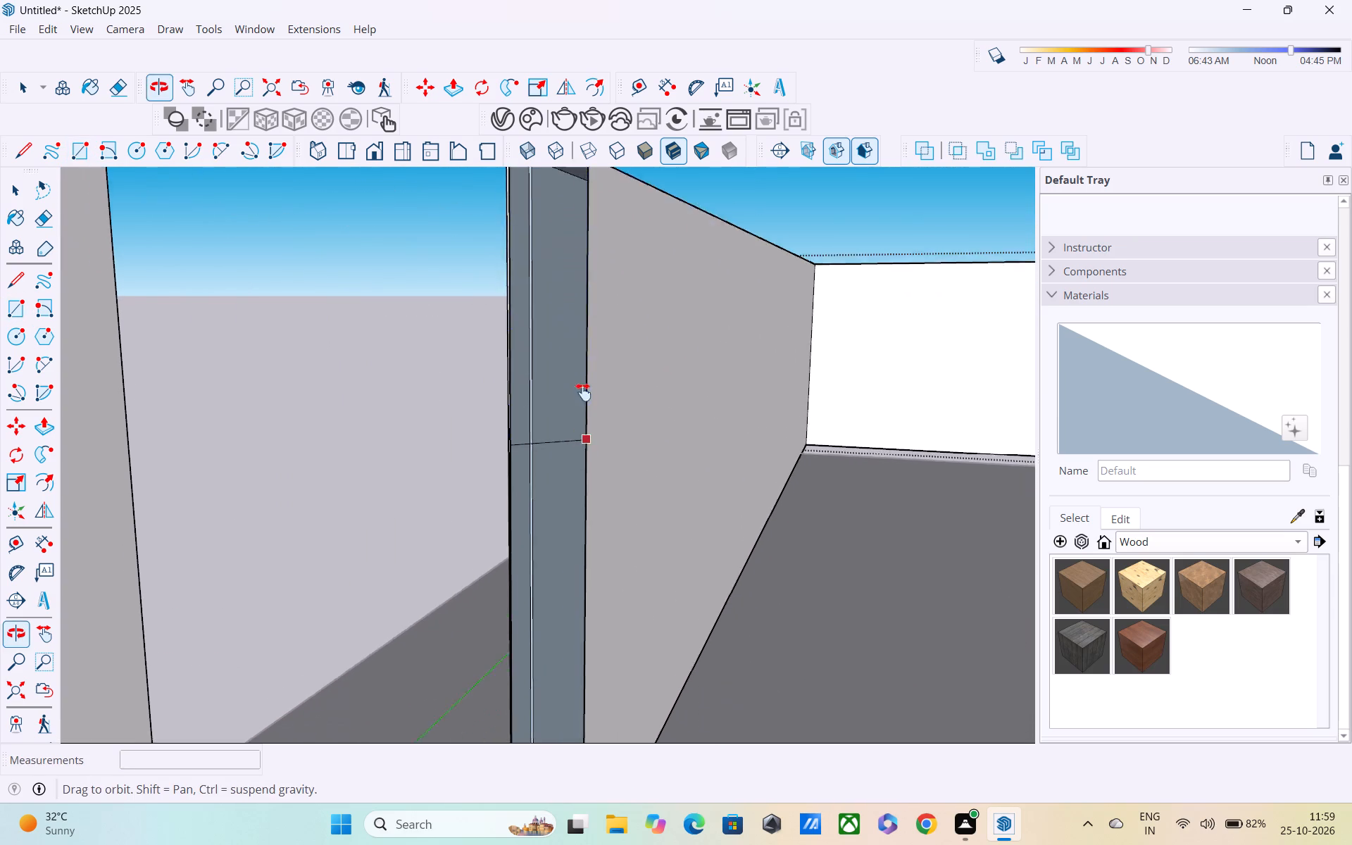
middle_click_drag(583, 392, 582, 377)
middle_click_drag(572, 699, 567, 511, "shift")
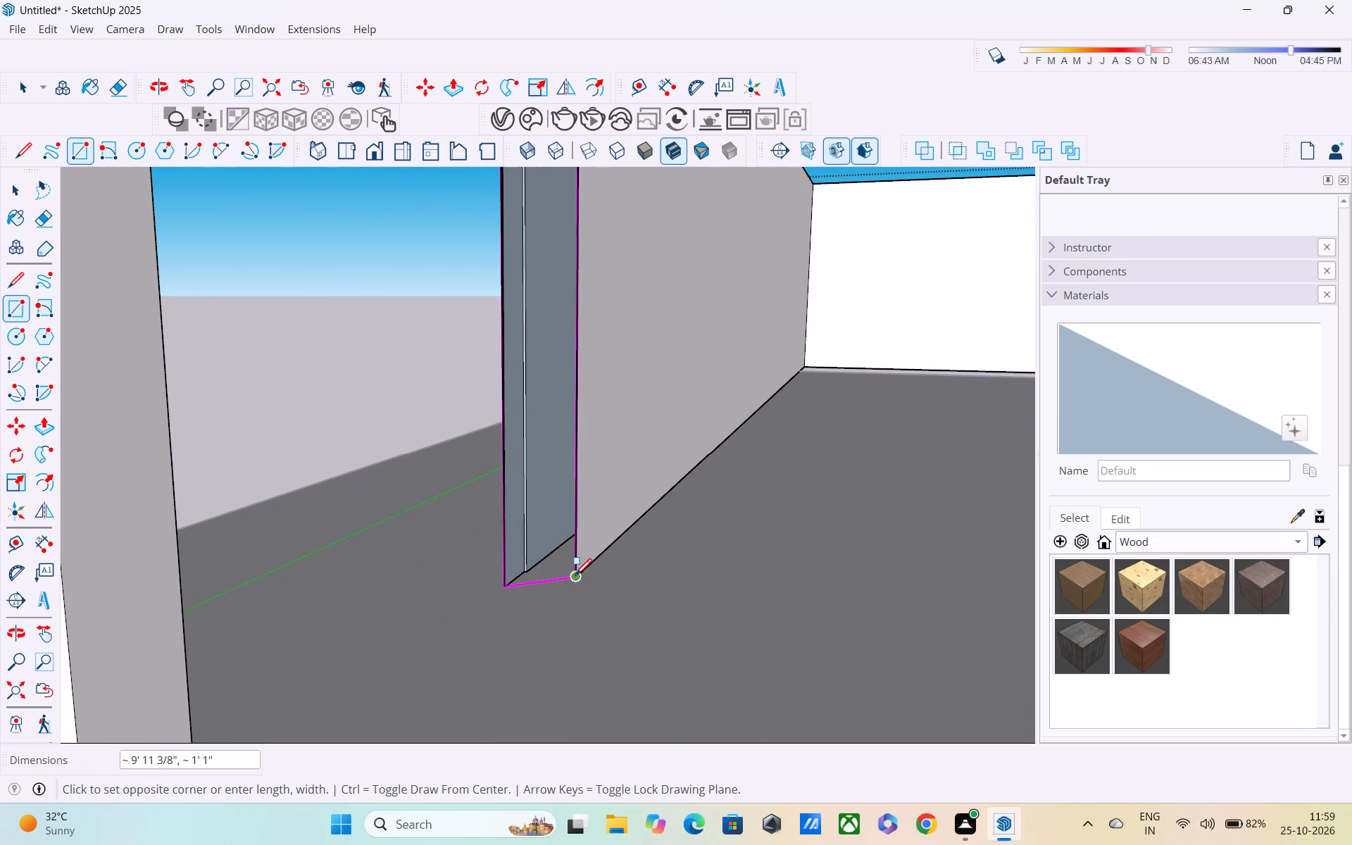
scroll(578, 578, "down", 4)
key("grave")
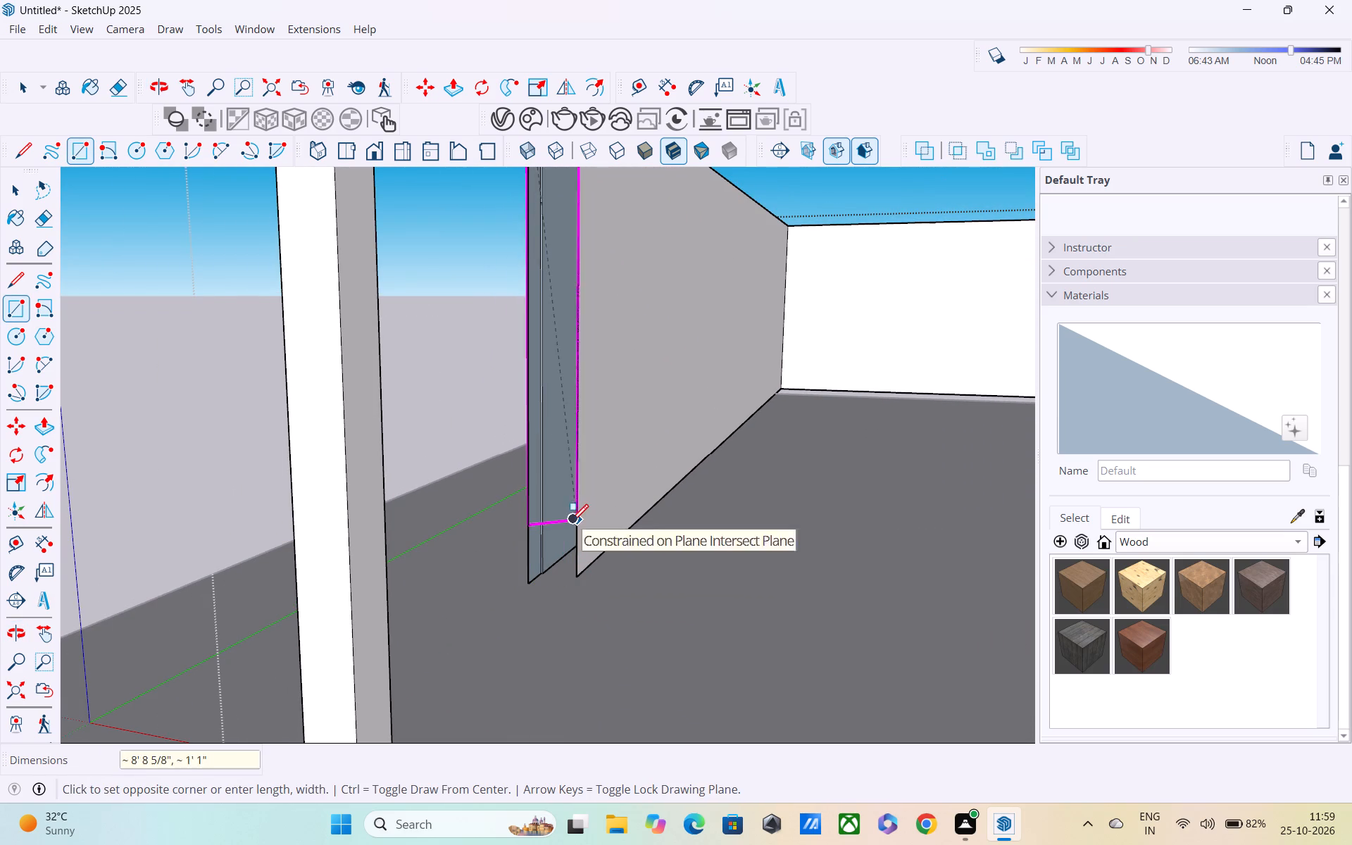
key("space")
Erase the long front wall's vertical end edges beside the corner post to remove its faces.
middle_click_drag(613, 501, 464, 561)
key("r")
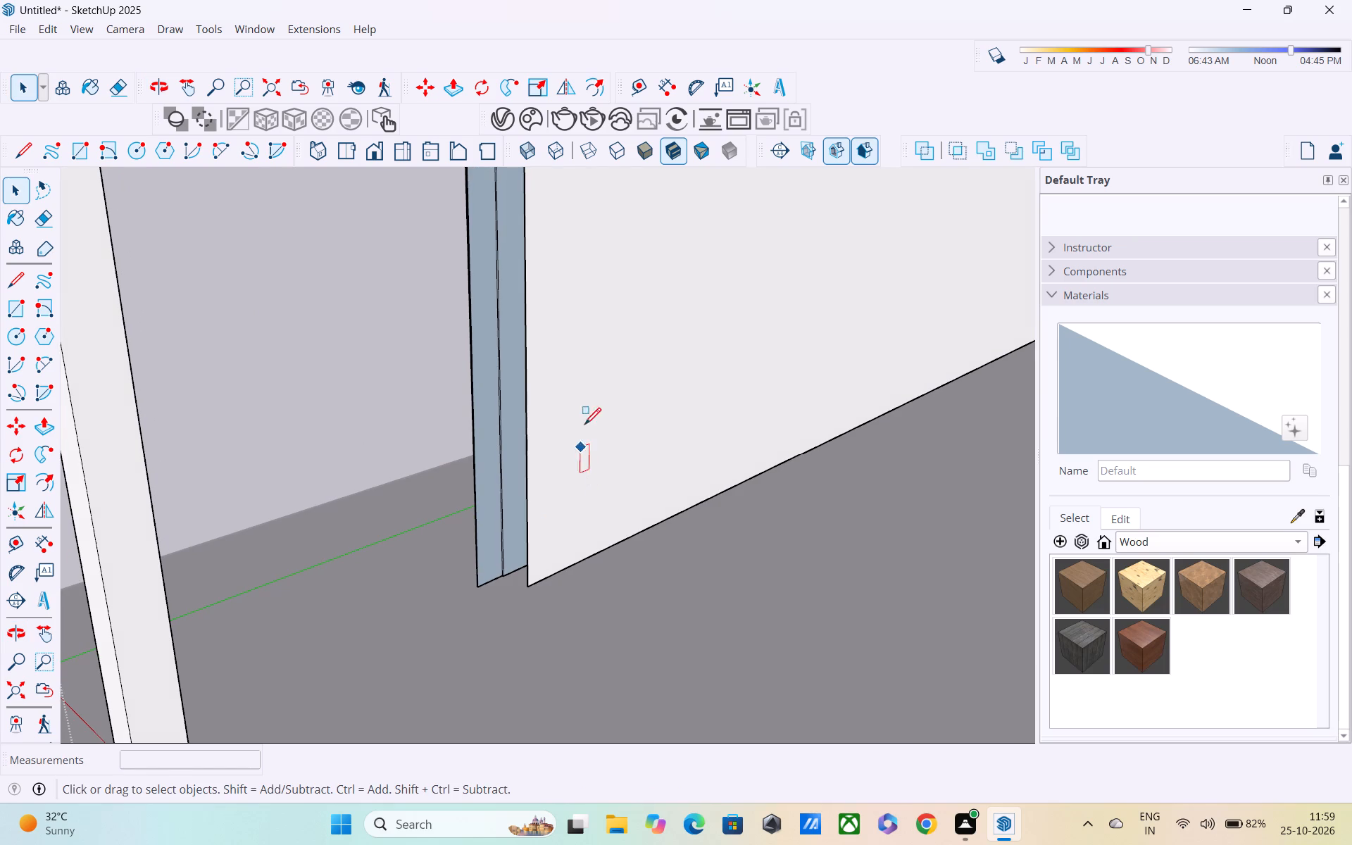
left_click(599, 368)
key("e")
left_click(599, 365)
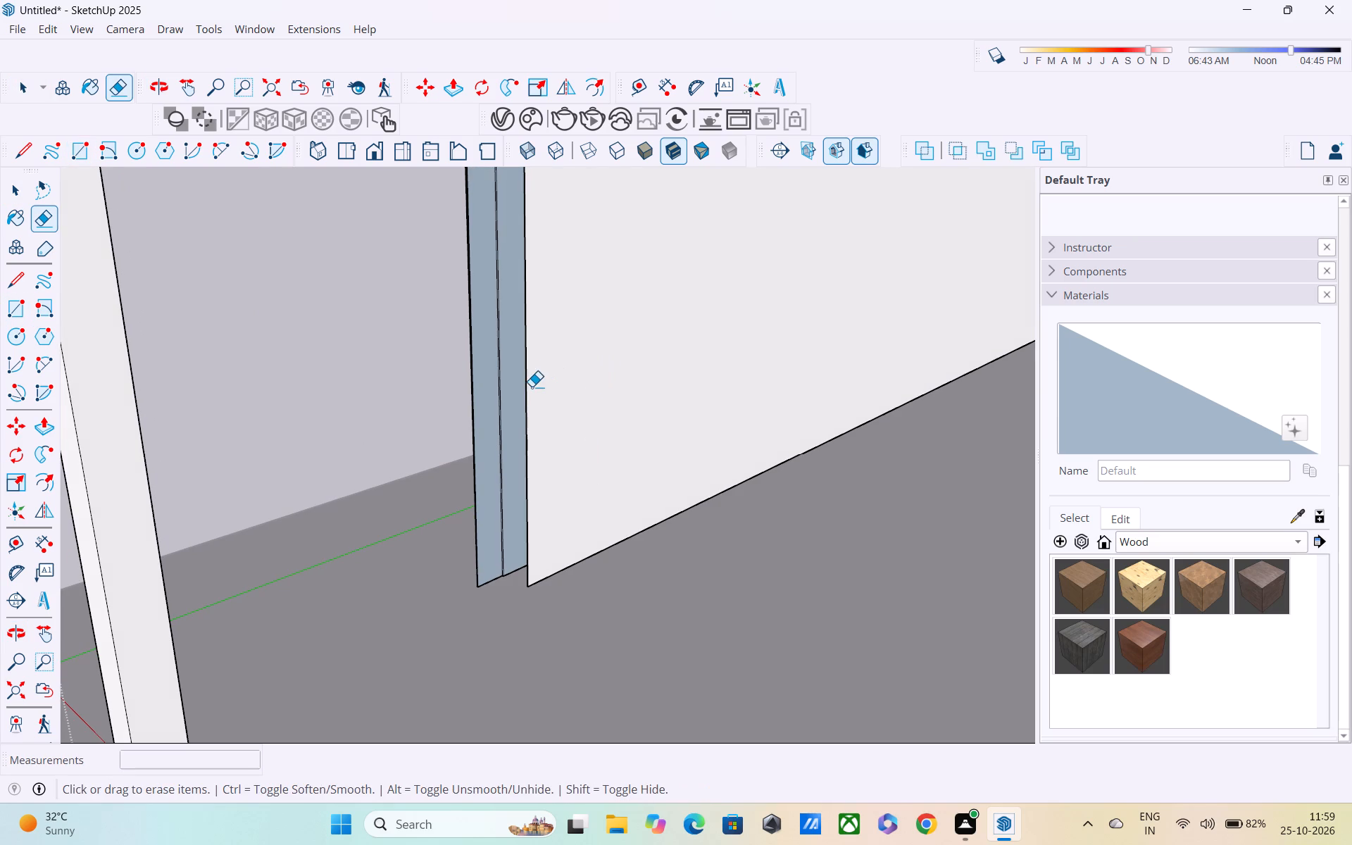
left_click(527, 358)
left_click(498, 381)
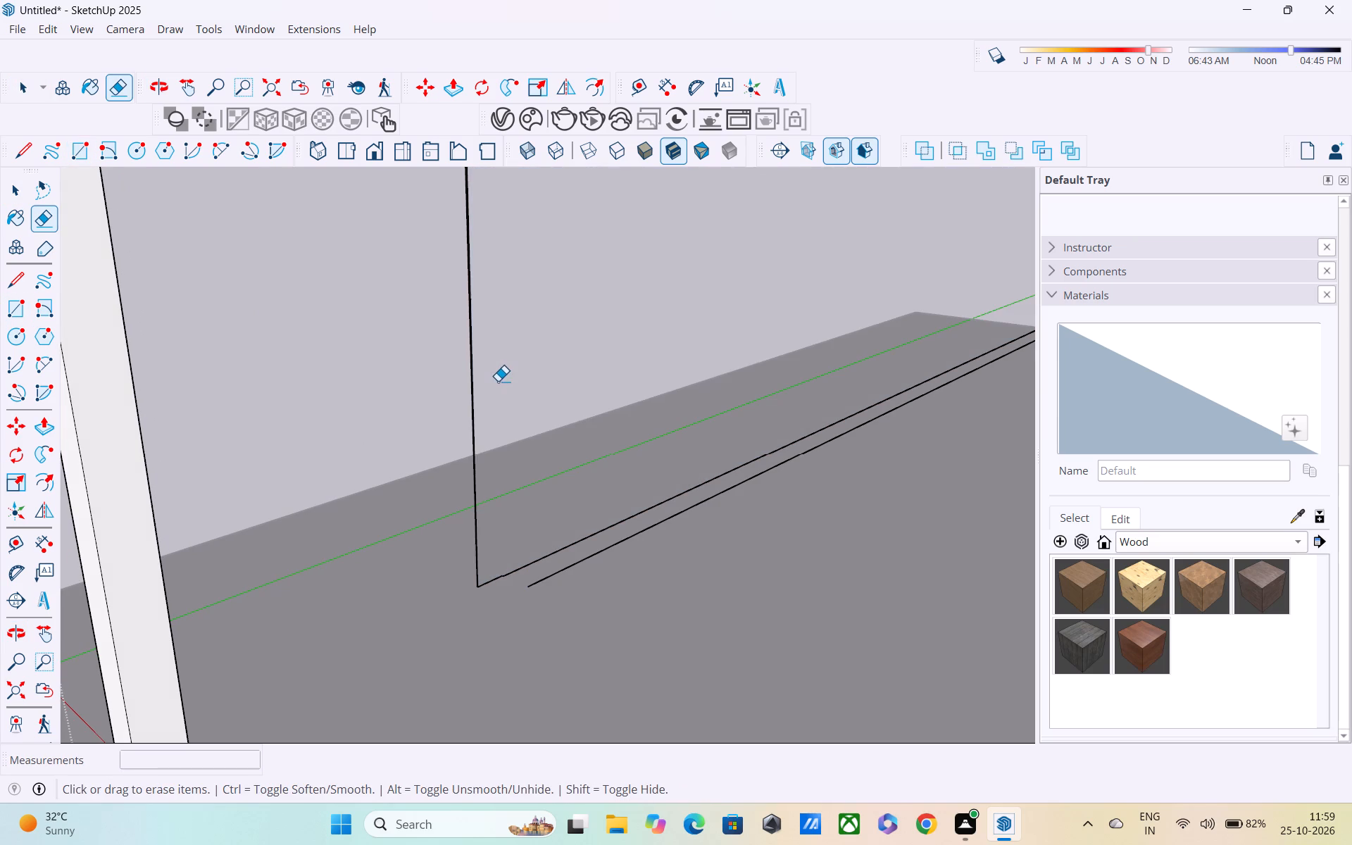
left_click(470, 363)
Erase the leftover base lines of the long front wall and the short stray edge near the corner post.
middle_click_drag(611, 395, 725, 442)
scroll(723, 405, "down", 5)
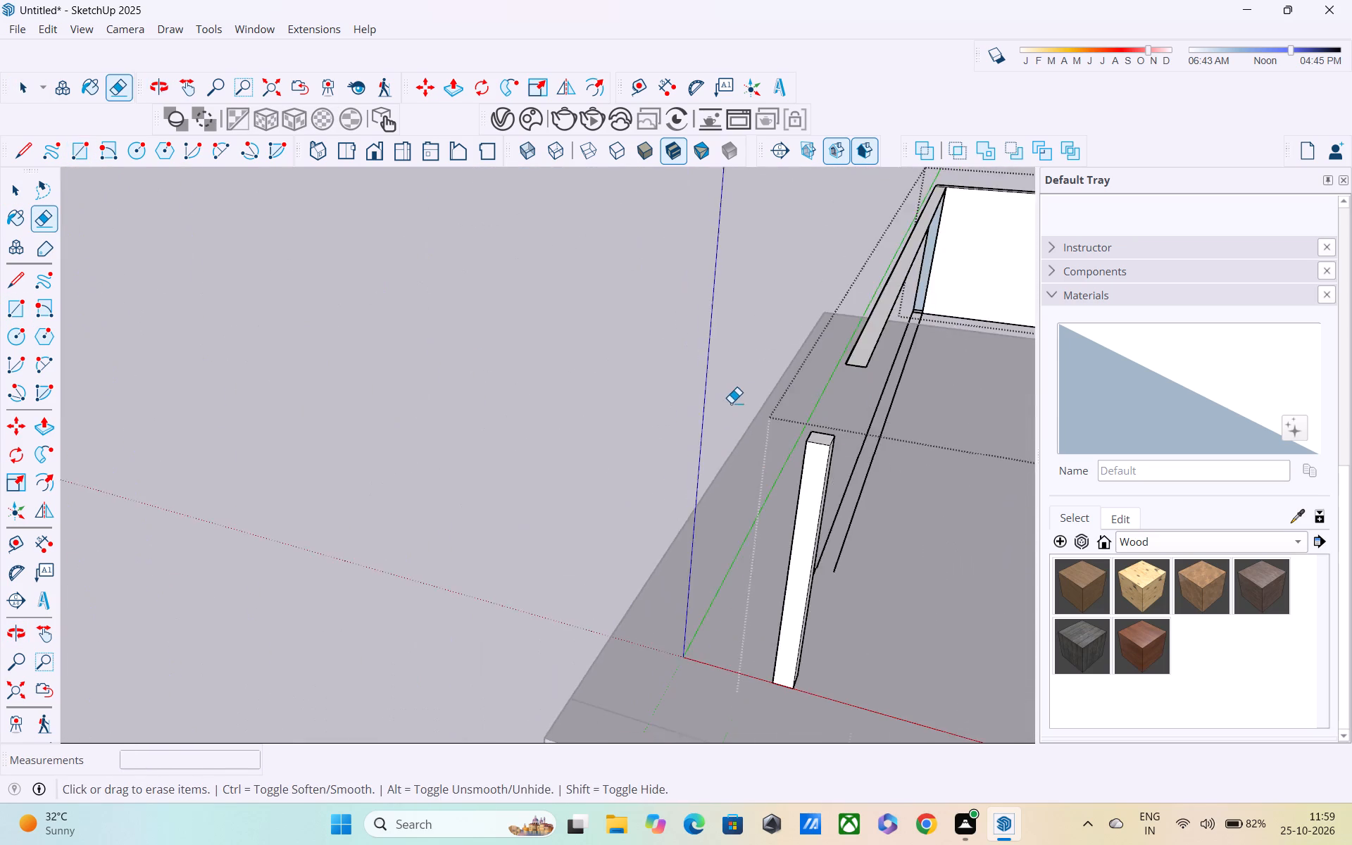
middle_click_drag(756, 397, 896, 384)
left_click_drag(889, 396, 875, 430)
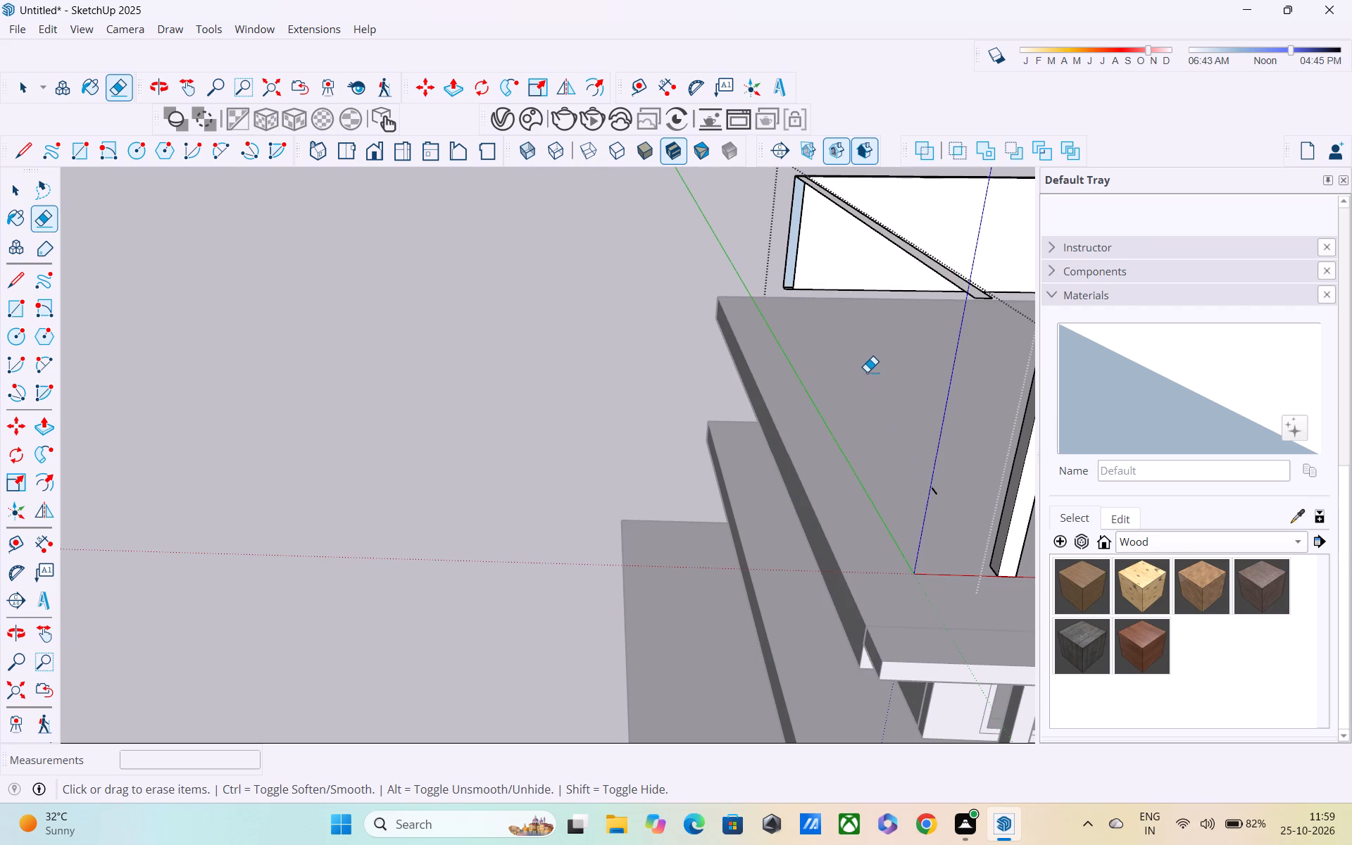
scroll(866, 371, "down", 2)
middle_click_drag(866, 371, 751, 339)
scroll(751, 339, "down", 1, "shift")
middle_click_drag(794, 386, 967, 426)
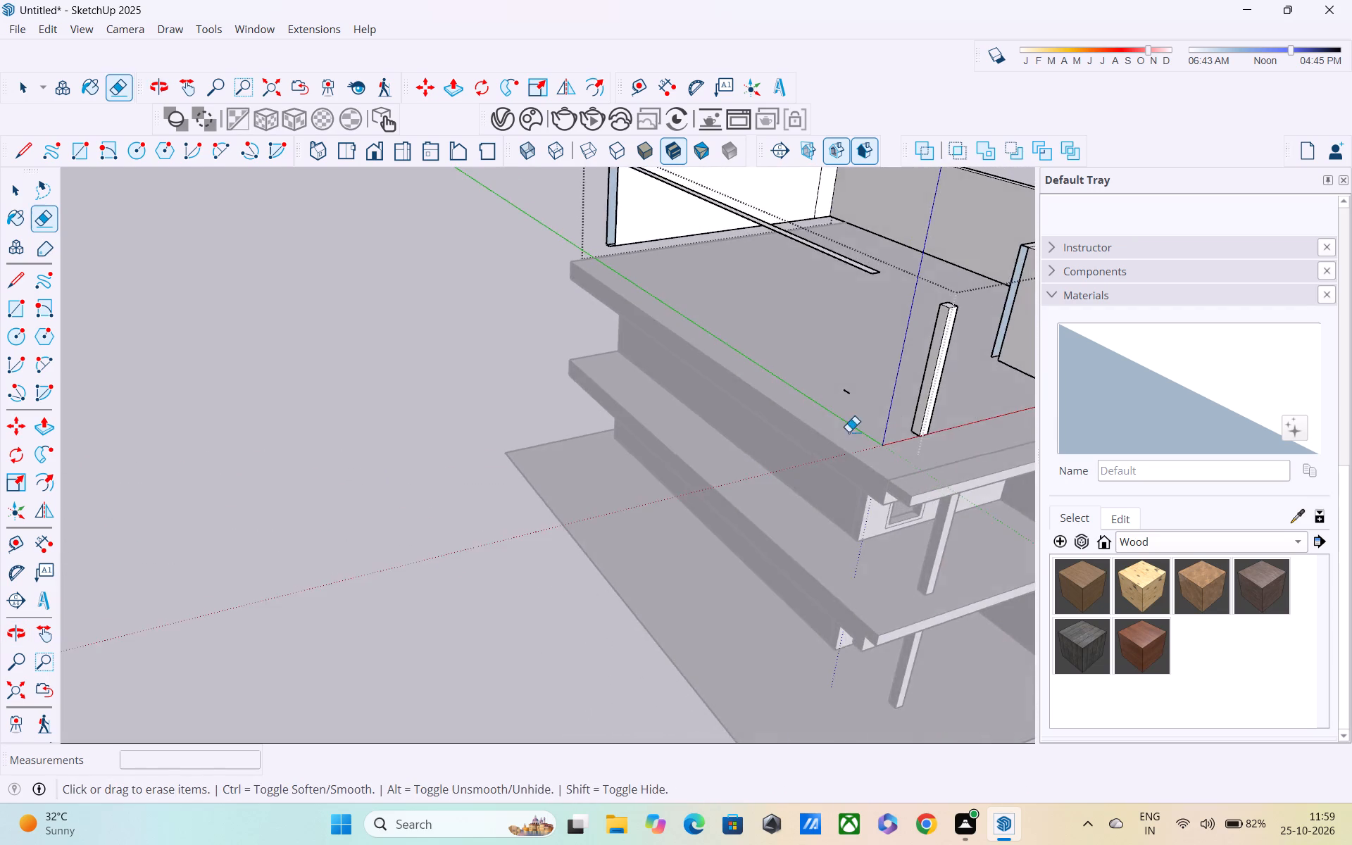
scroll(818, 421, "up", 5)
middle_click_drag(815, 384, 808, 458, "shift")
middle_click_drag(917, 420, 901, 418)
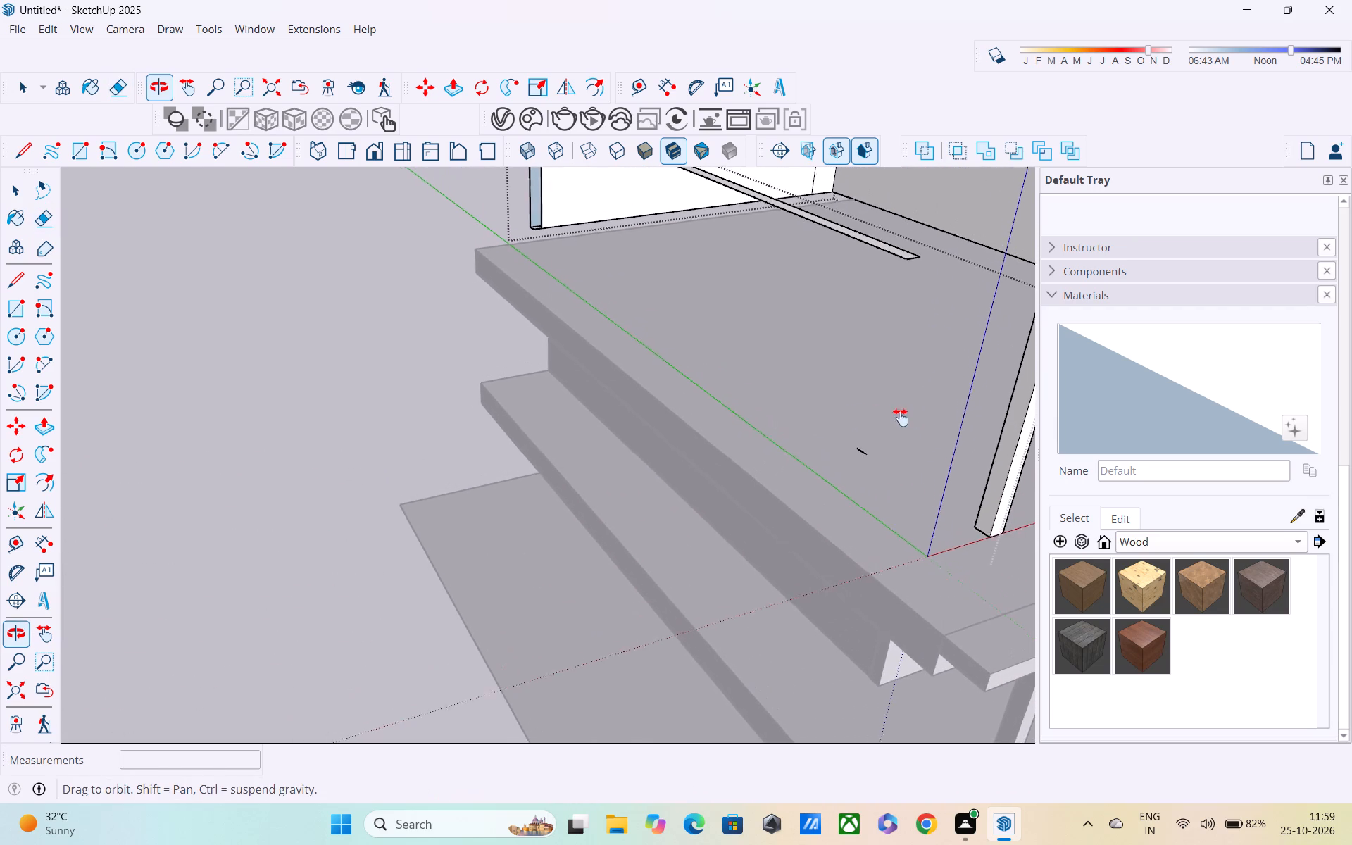
middle_click_drag(901, 418, 782, 428)
middle_click_drag(791, 432, 860, 420)
scroll(860, 420, "up", 2)
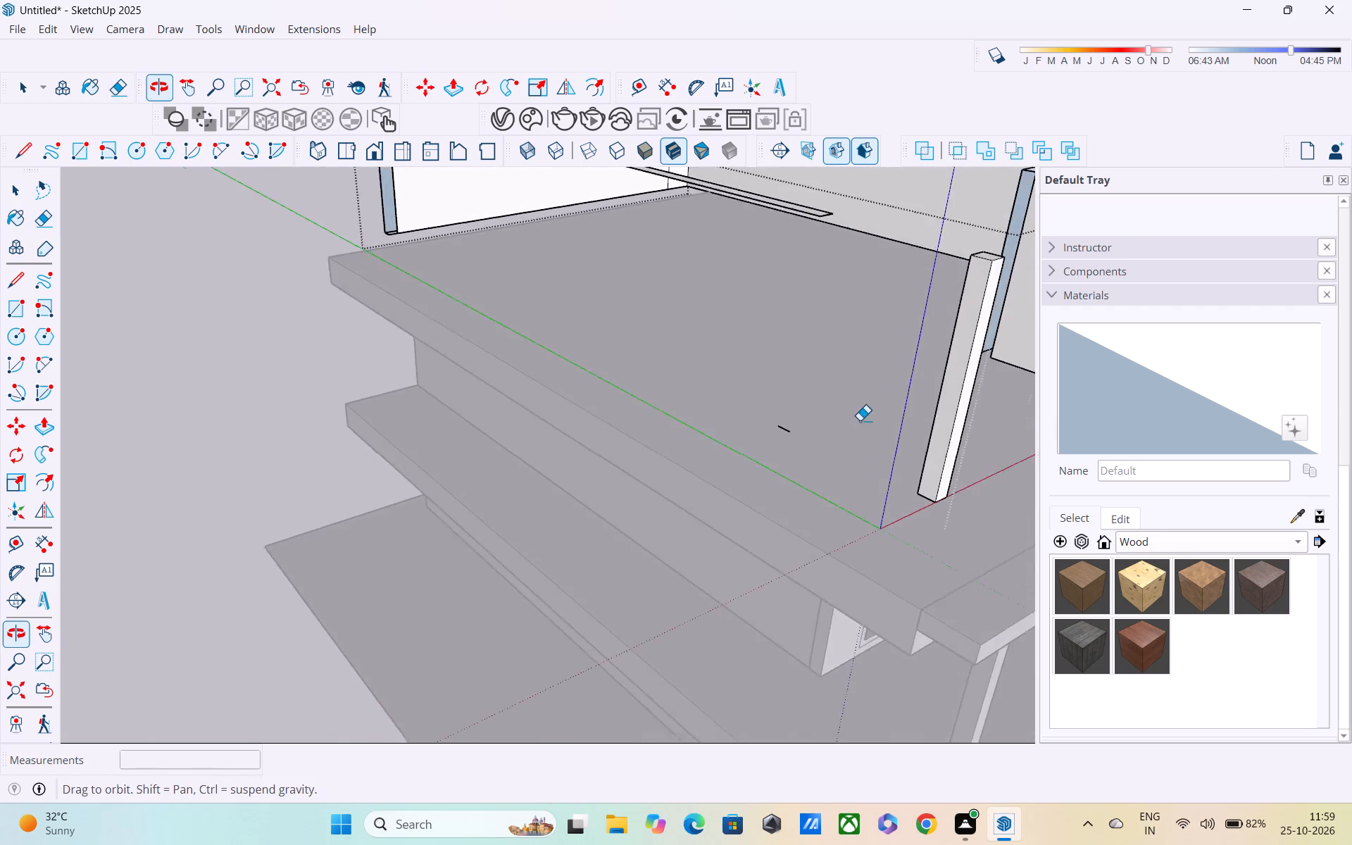
scroll(860, 420, "up", 2)
left_click(751, 430)
Erase the edges of the long front wall's floating top strip, including its short end lines.
scroll(751, 421, "down", 4)
middle_click_drag(751, 418, 837, 489, "shift")
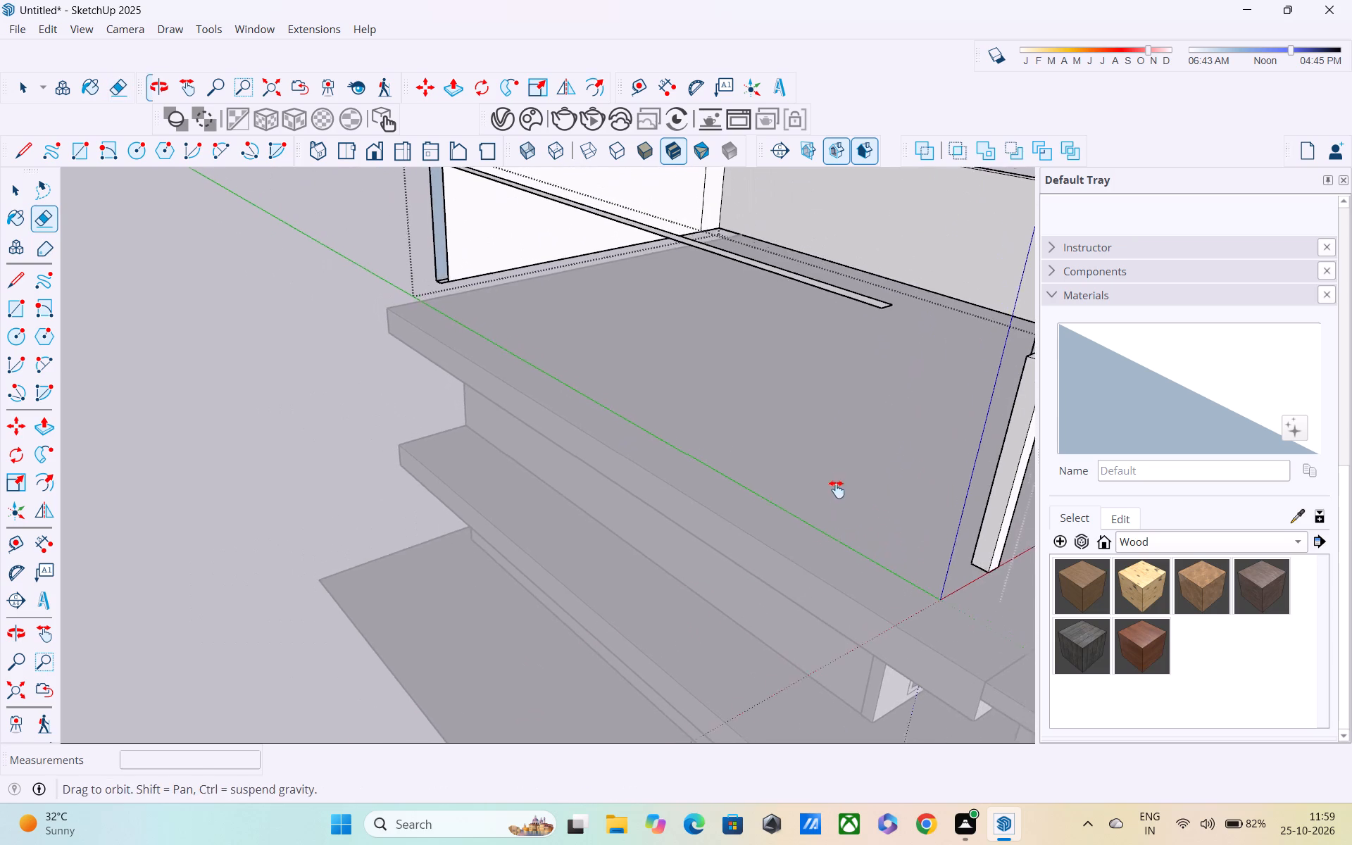
middle_click_drag(837, 489, 838, 492, "shift")
left_click(817, 296)
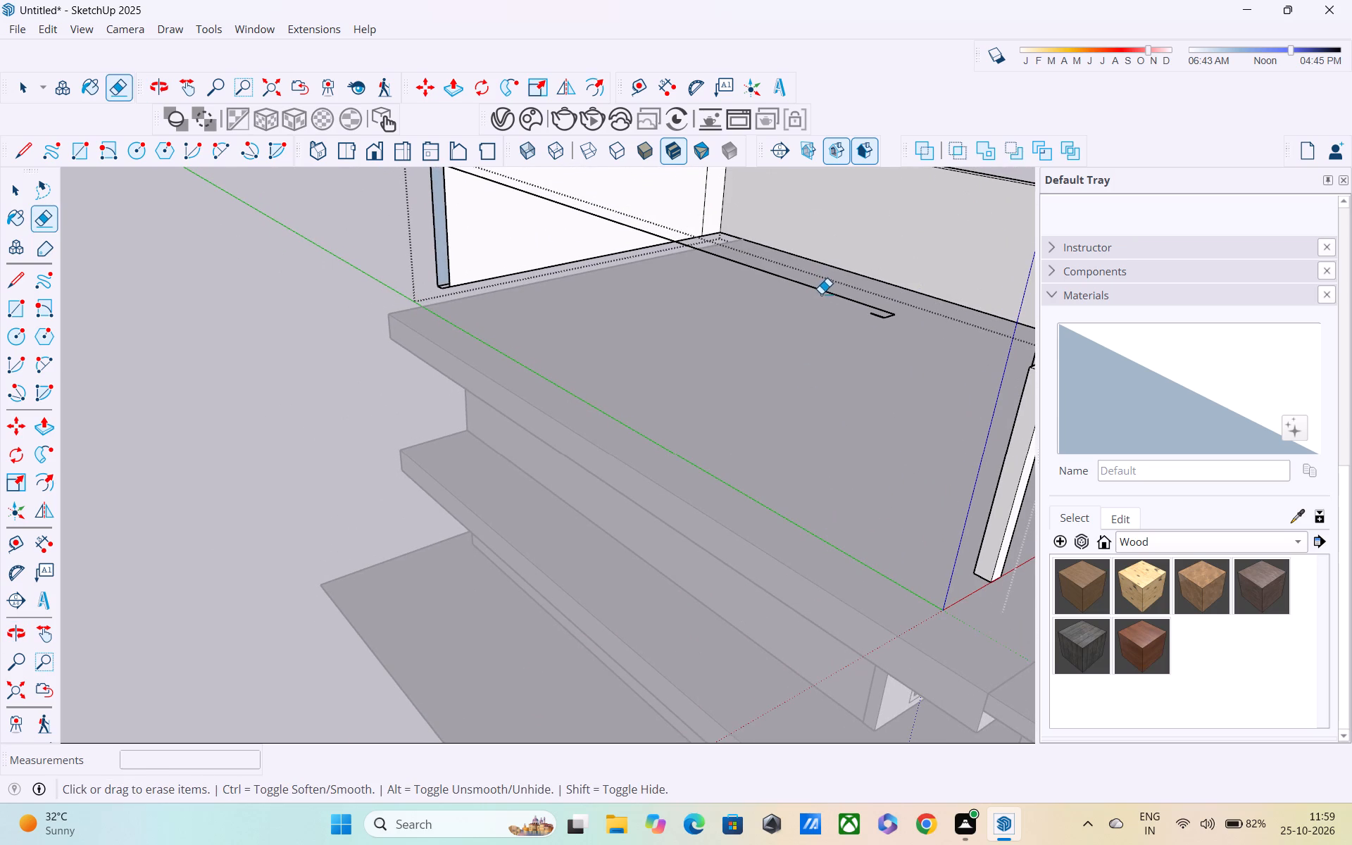
scroll(830, 294, "up", 3)
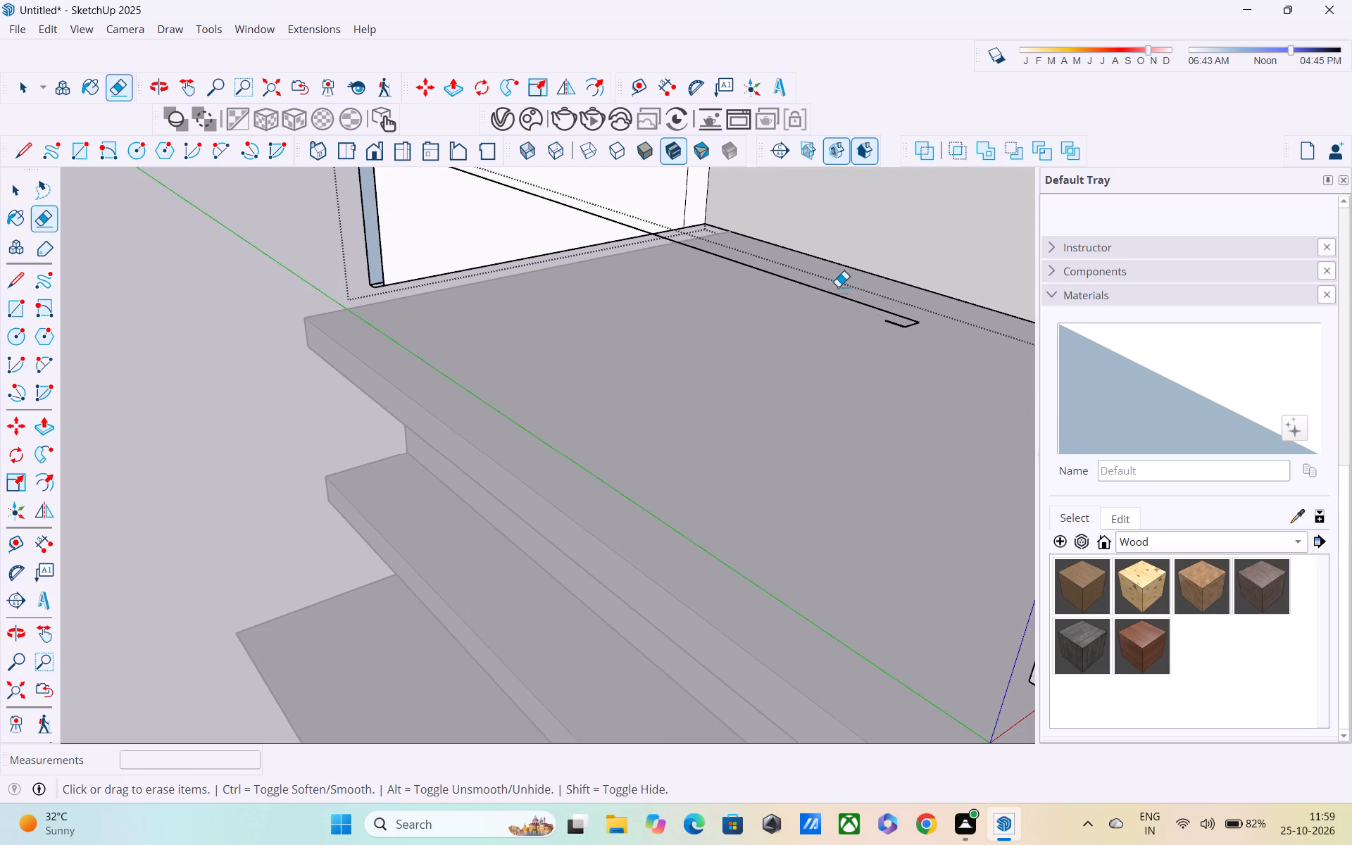
left_click_drag(841, 282, 839, 343)
left_click_drag(906, 311, 882, 399)
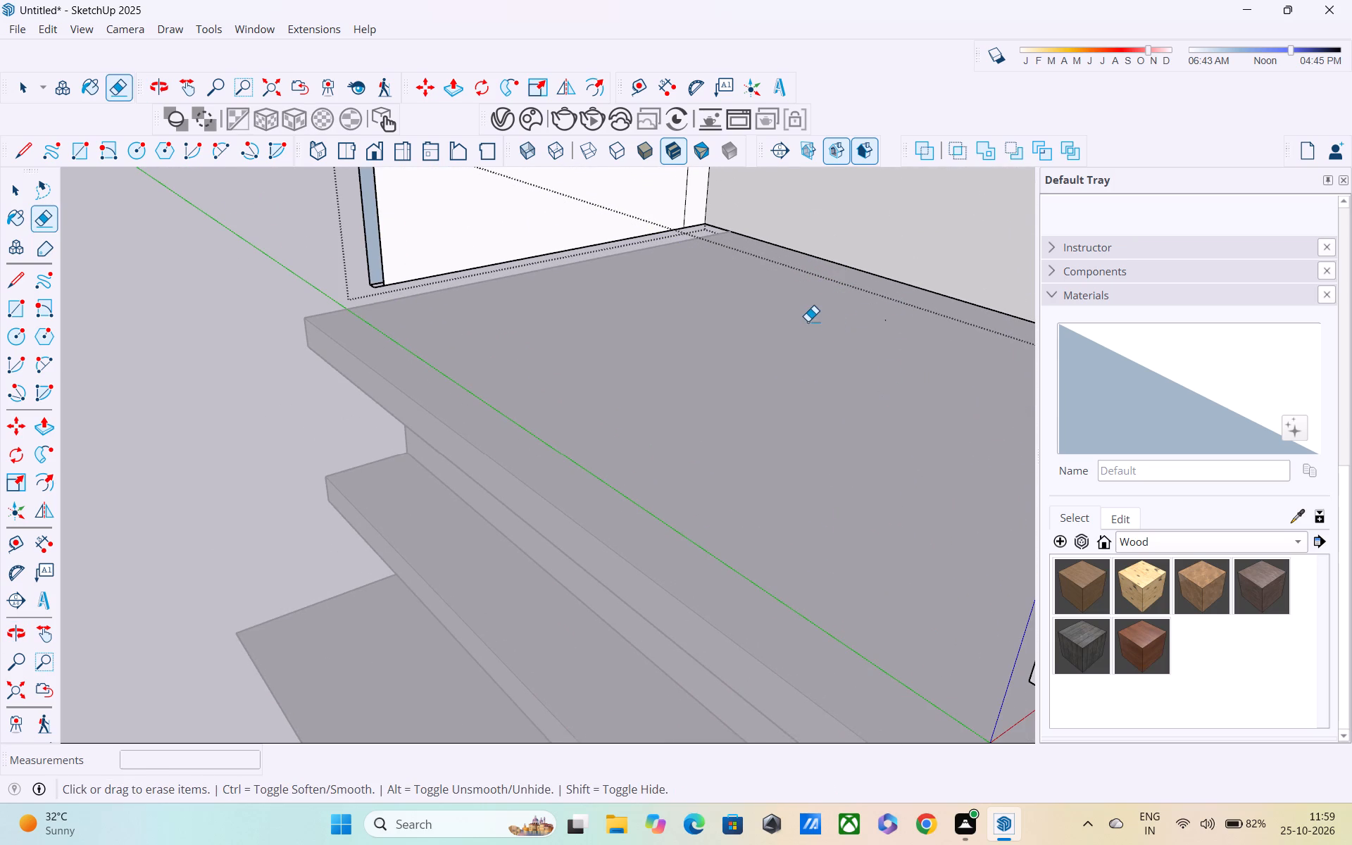
Erase the top edges of the end wall opposite the projecting room to remove its large faces.
scroll(808, 321, "down", 5)
middle_click_drag(669, 339, 822, 522)
scroll(695, 388, "down", 1, "shift")
scroll(753, 475, "down", 3)
middle_click_drag(741, 470, 990, 668)
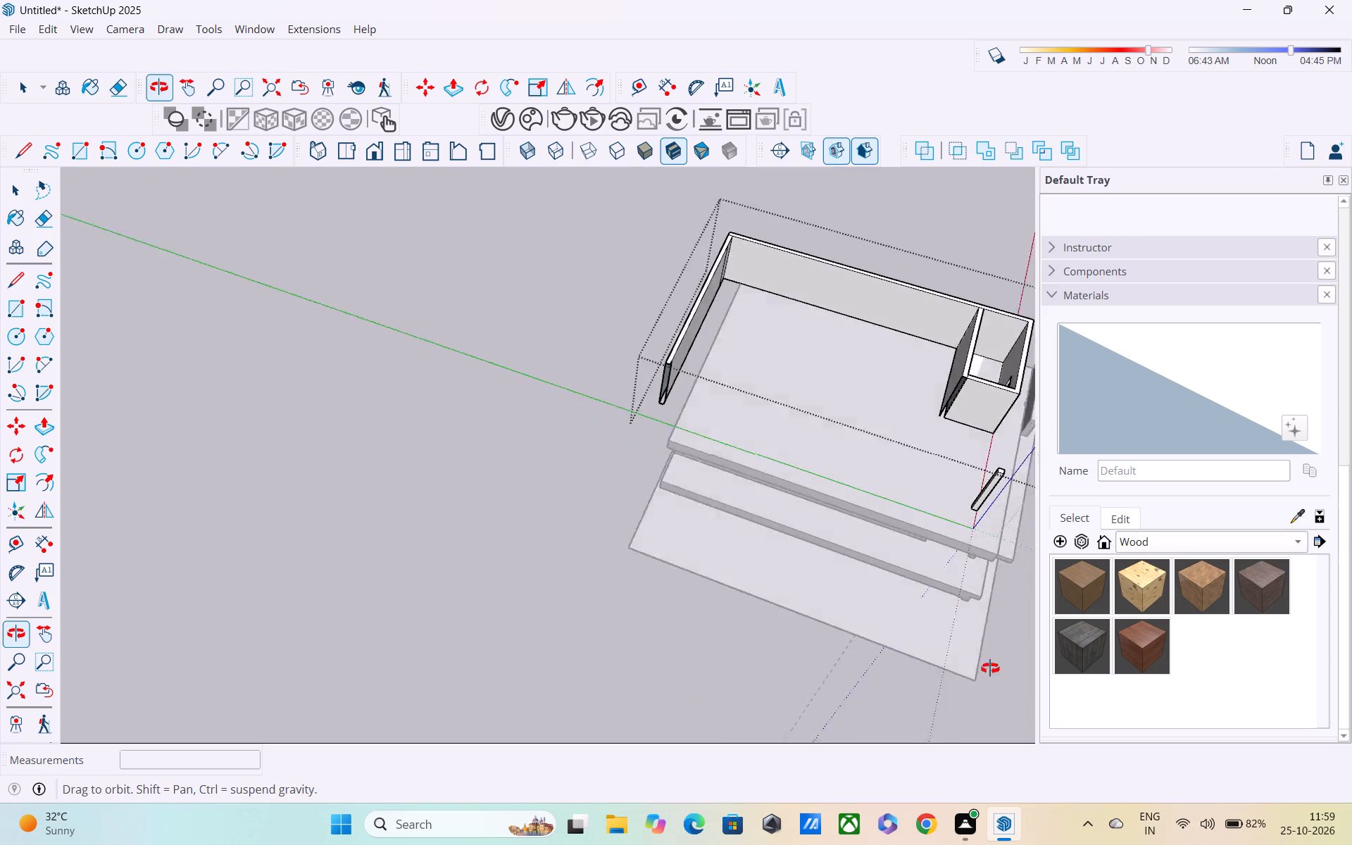
middle_click_drag(990, 668, 1000, 658)
middle_click_drag(714, 452, 856, 664, "shift")
scroll(787, 498, "up", 3)
middle_click_drag(851, 469, 822, 511)
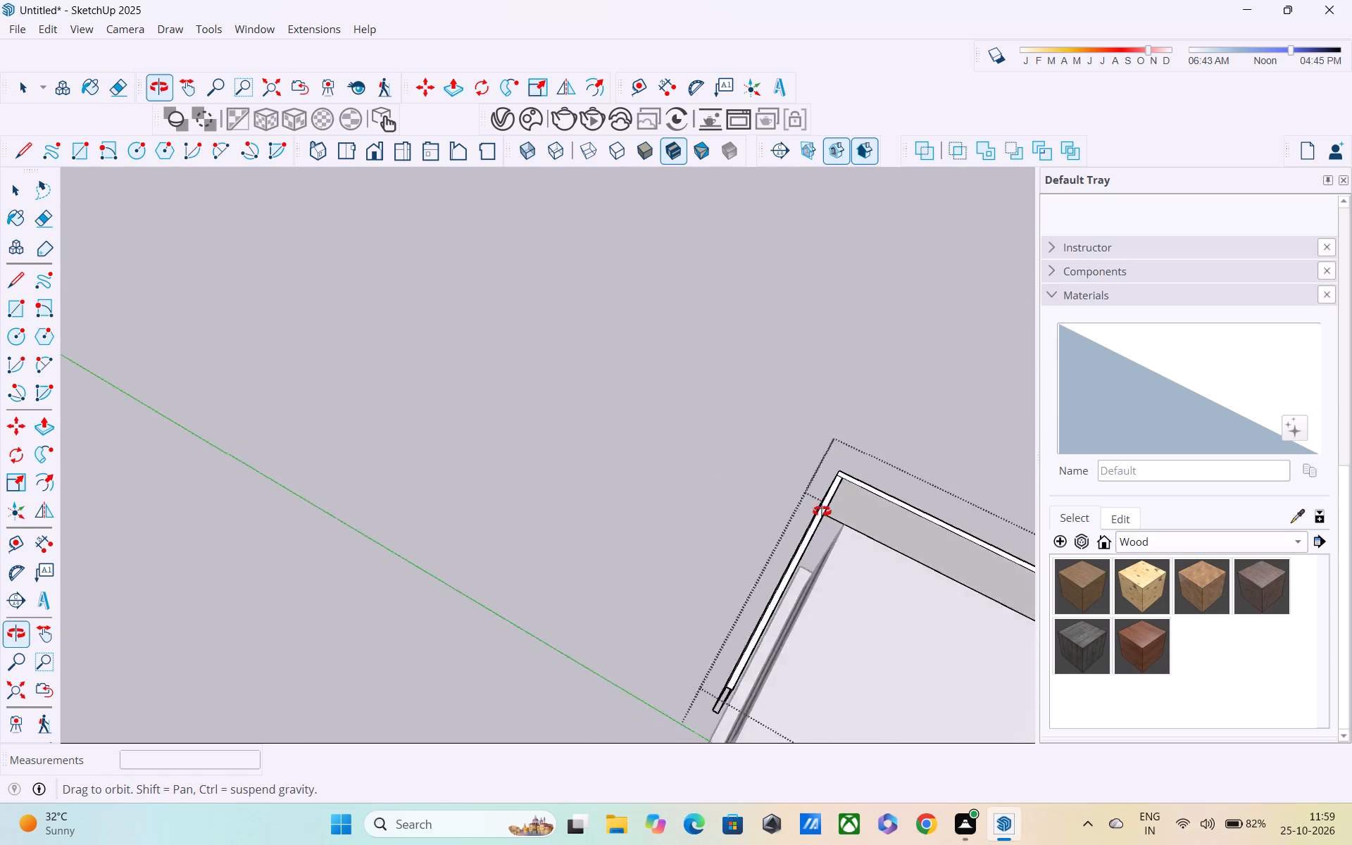
middle_click_drag(822, 511, 933, 437)
middle_click_drag(866, 432, 472, 439, "shift")
middle_click_drag(371, 484, 741, 246)
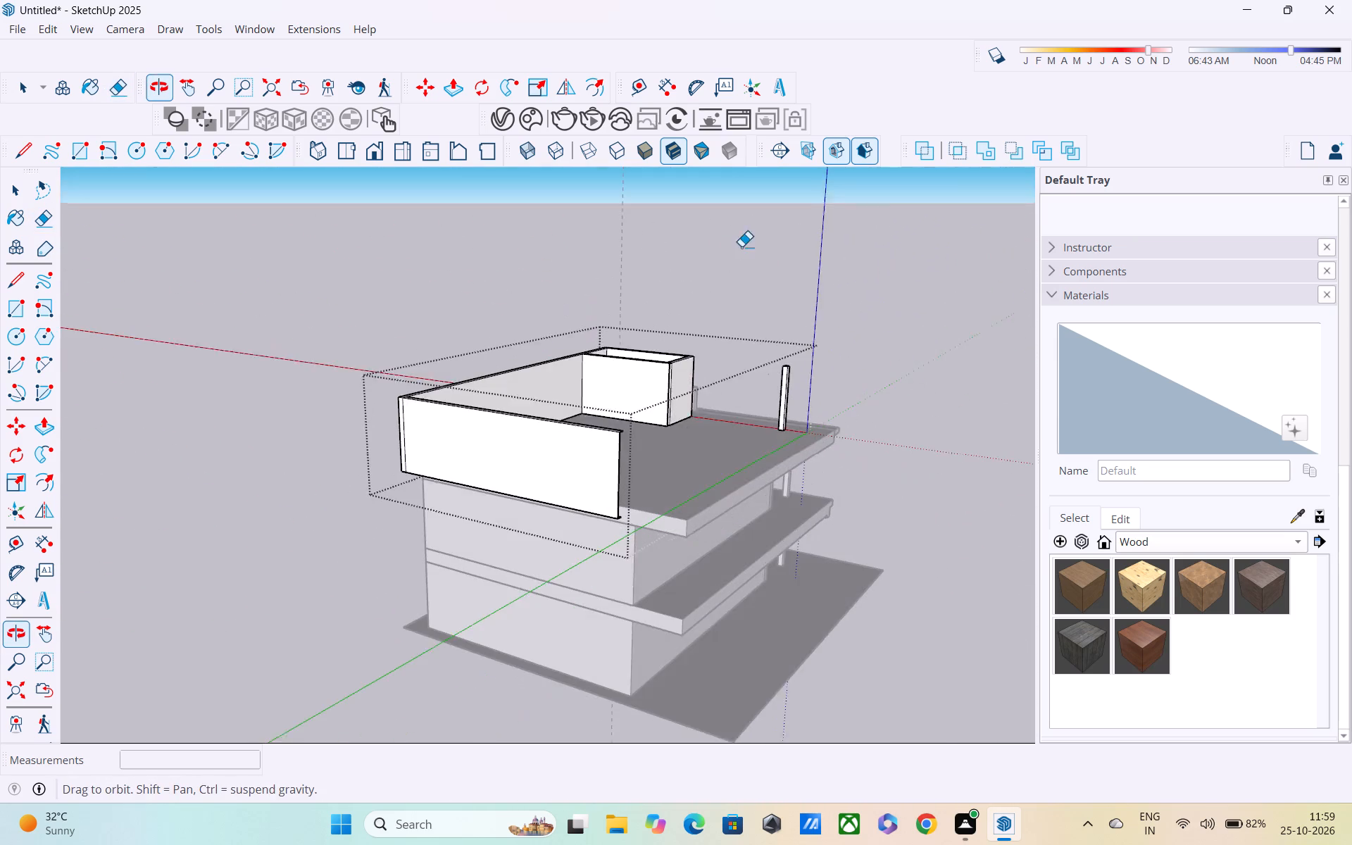
scroll(503, 485, "up", 4)
left_click(545, 375)
left_click_drag(552, 375, 553, 425)
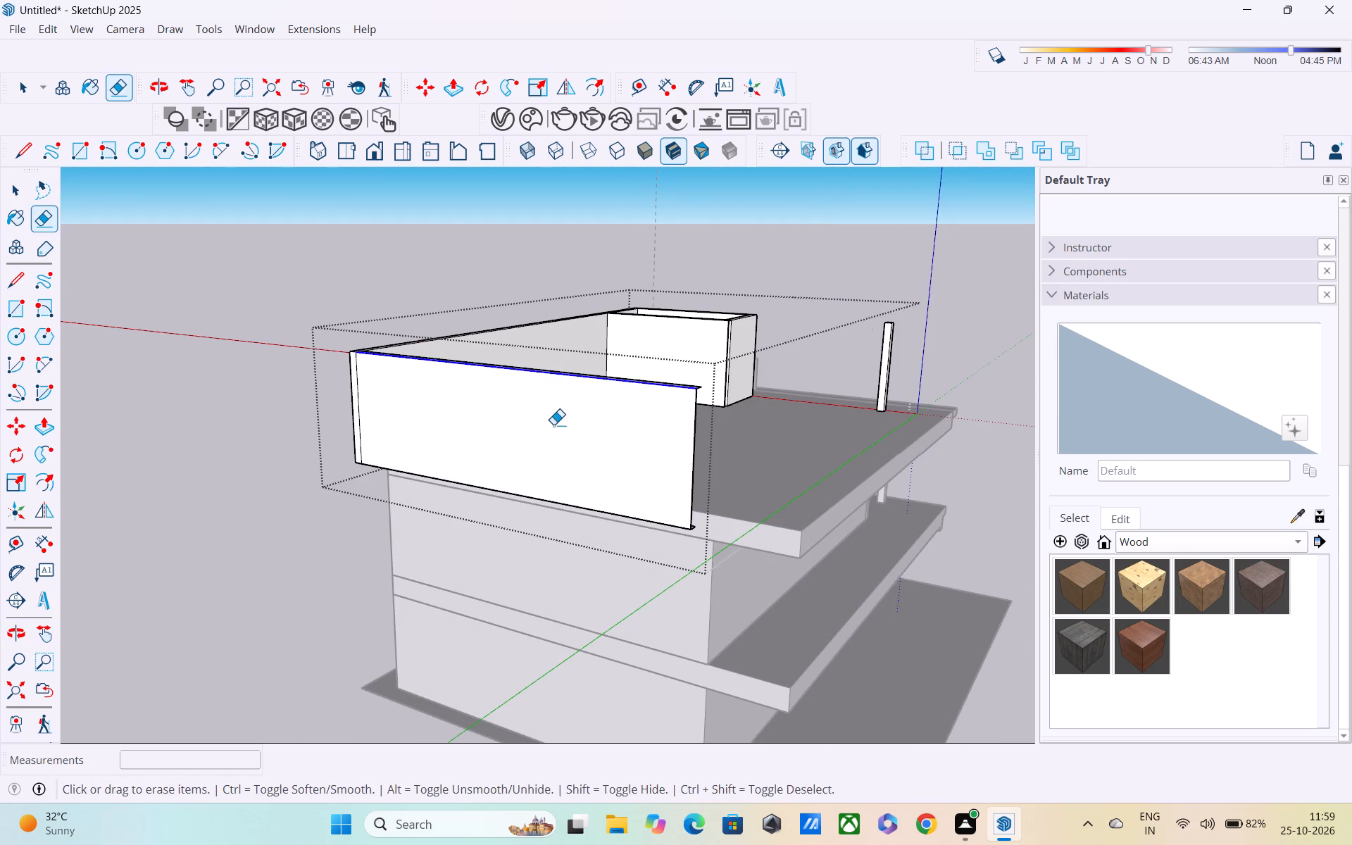
left_click_drag(553, 425, 553, 427)
middle_click_drag(580, 411, 463, 468)
left_click_drag(454, 418, 442, 498)
Erase the end wall's leftover edges at the rear corner and along its base.
middle_click_drag(480, 481, 784, 755)
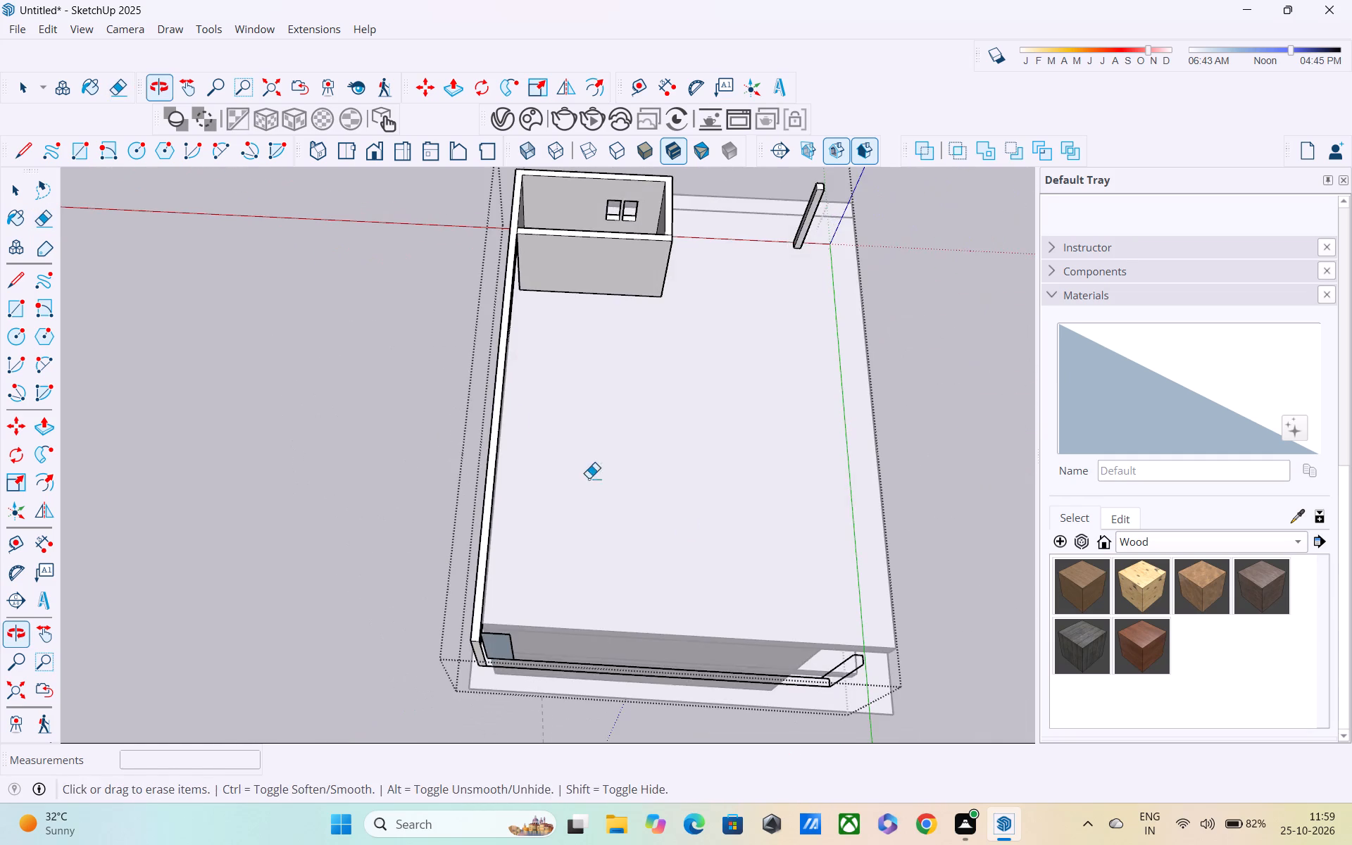
scroll(498, 408, "up", 3)
middle_click_drag(483, 402, 457, 390)
middle_click_drag(425, 377, 313, 306)
scroll(311, 306, "down", 3)
middle_click_drag(425, 486, 358, 416)
left_click_drag(309, 419, 300, 434)
left_click_drag(297, 394, 297, 396)
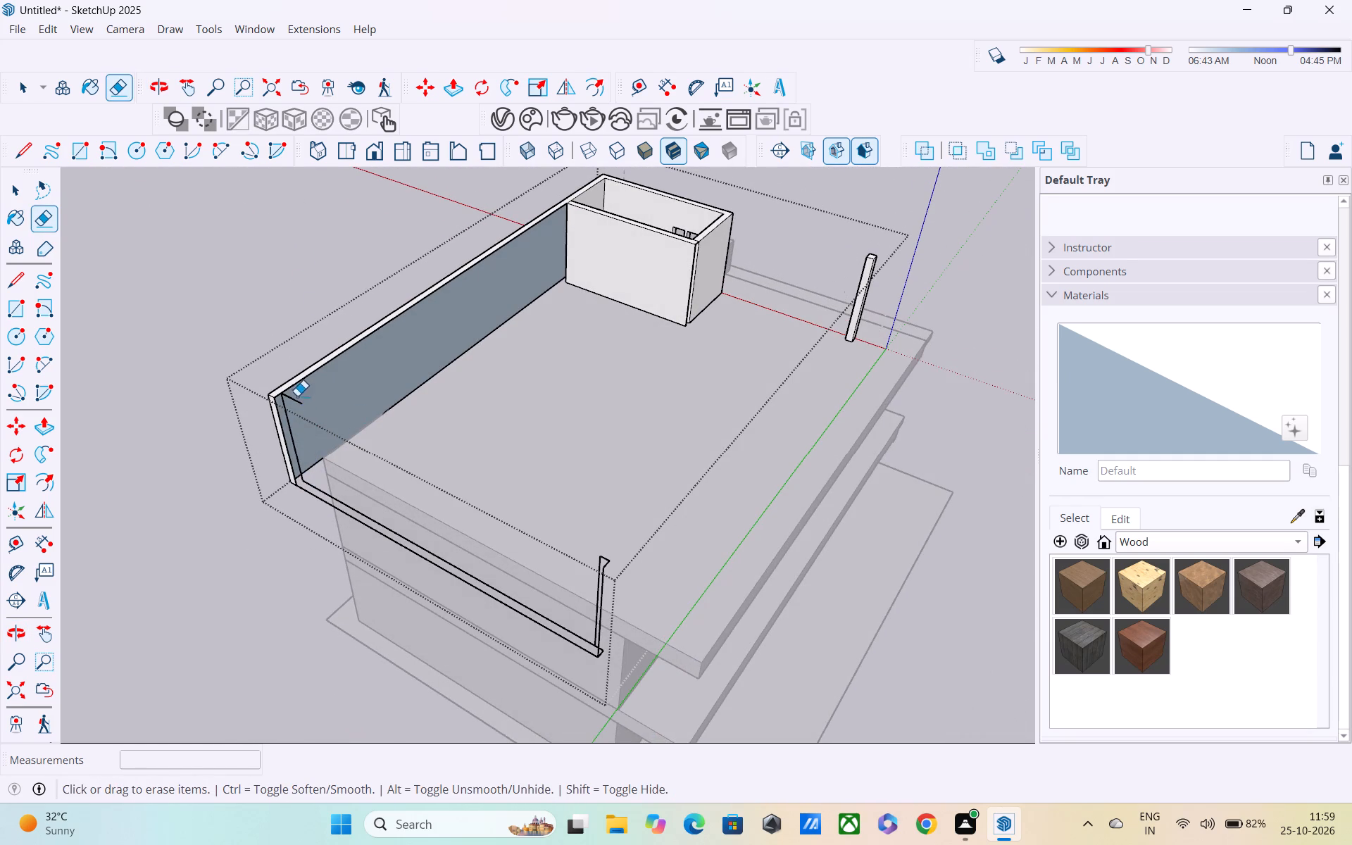
left_click_drag(297, 396, 288, 429)
left_click_drag(329, 486, 322, 535)
Erase the leftover vertical lines and short stray edges at the end wall's front end.
middle_click_drag(629, 552, 532, 516)
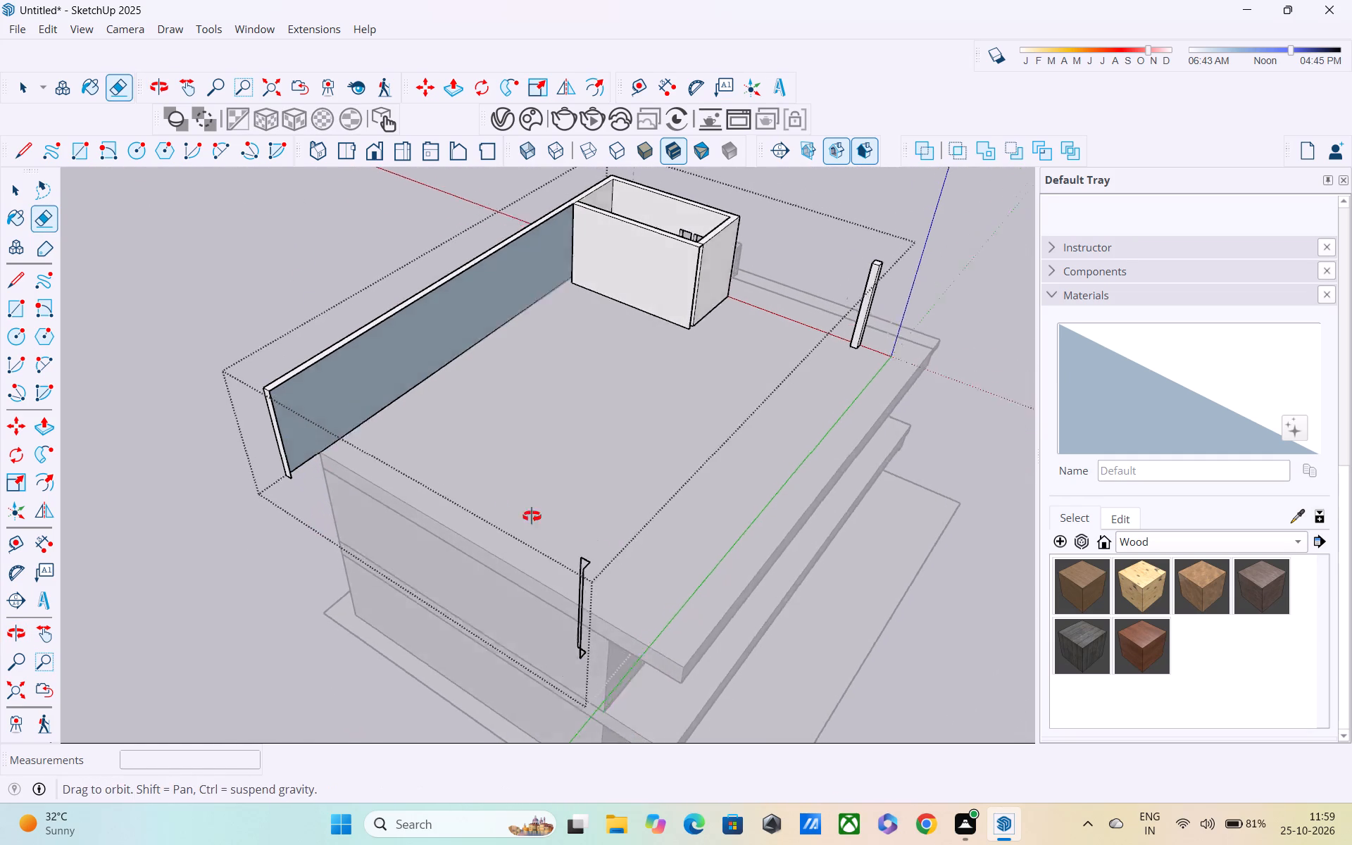
middle_click_drag(532, 516, 424, 446)
scroll(358, 439, "up", 5)
left_click_drag(344, 413, 304, 444)
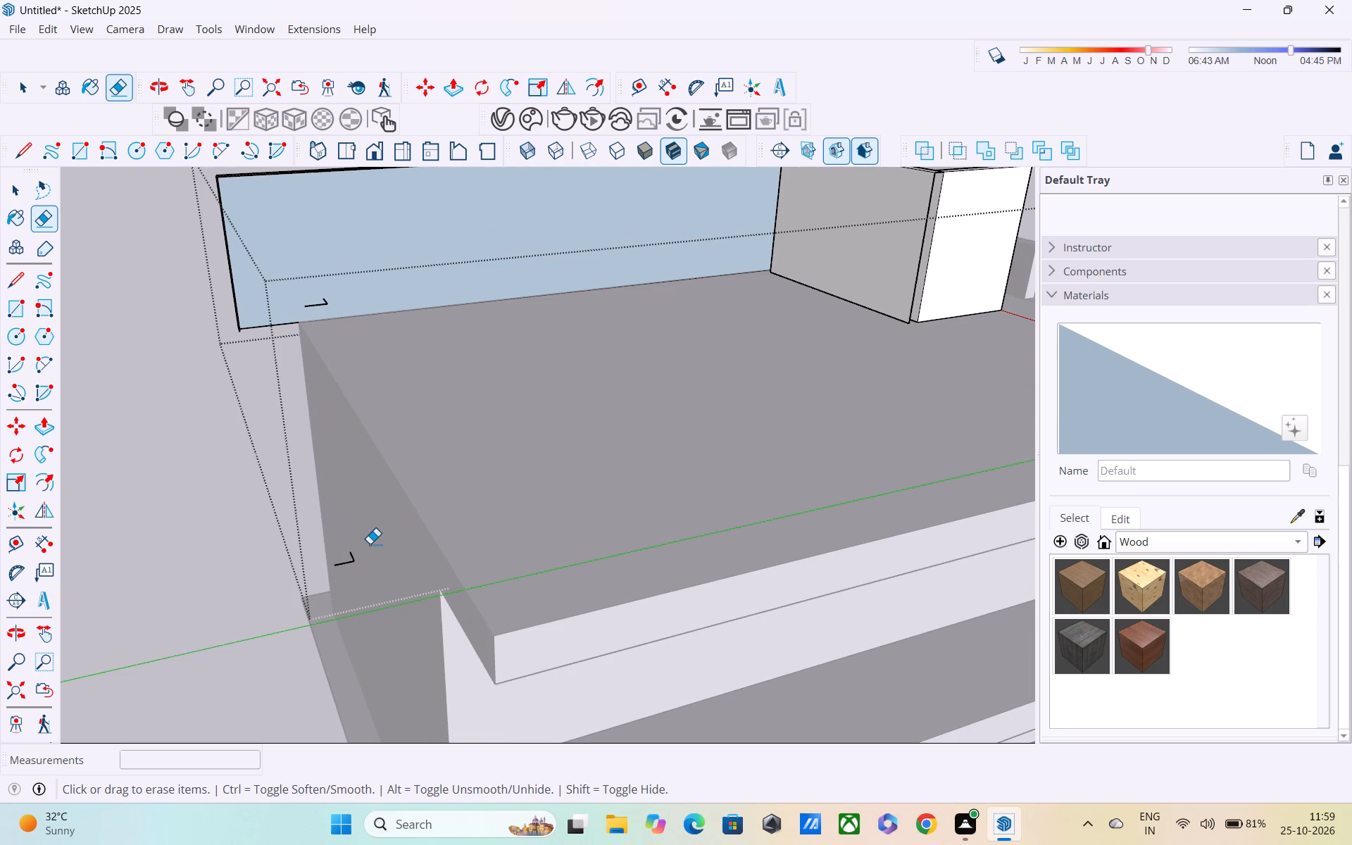
left_click_drag(353, 550, 334, 583)
middle_click_drag(357, 538, 393, 605, "shift")
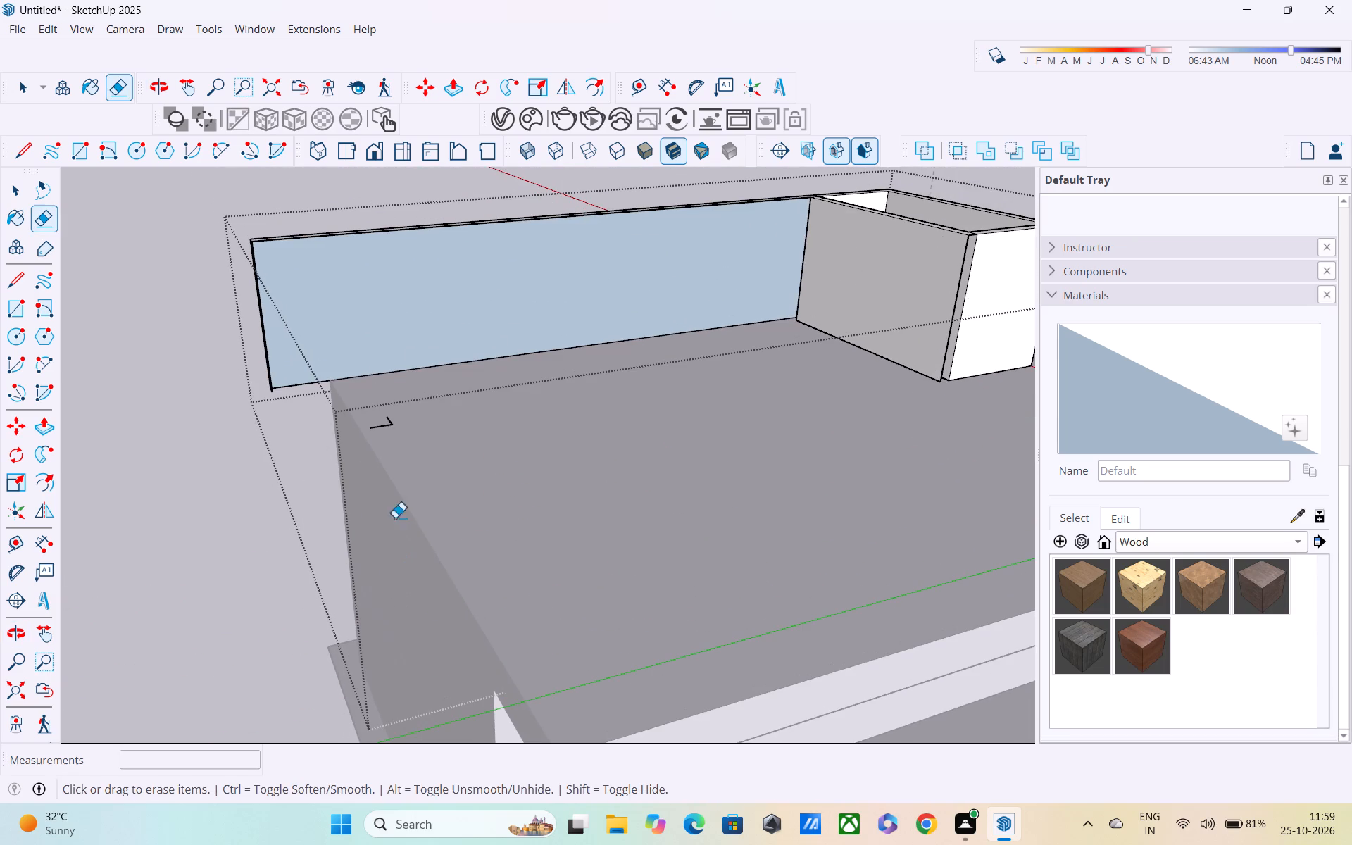
left_click_drag(384, 419, 380, 442)
left_click_drag(389, 420, 394, 433)
Erase the inner vertical edge at the free end of the long rear wall.
scroll(394, 433, "down", 1)
middle_click_drag(401, 446, 481, 632, "shift")
middle_click_drag(563, 542, 953, 672)
middle_click_drag(658, 432, 532, 530)
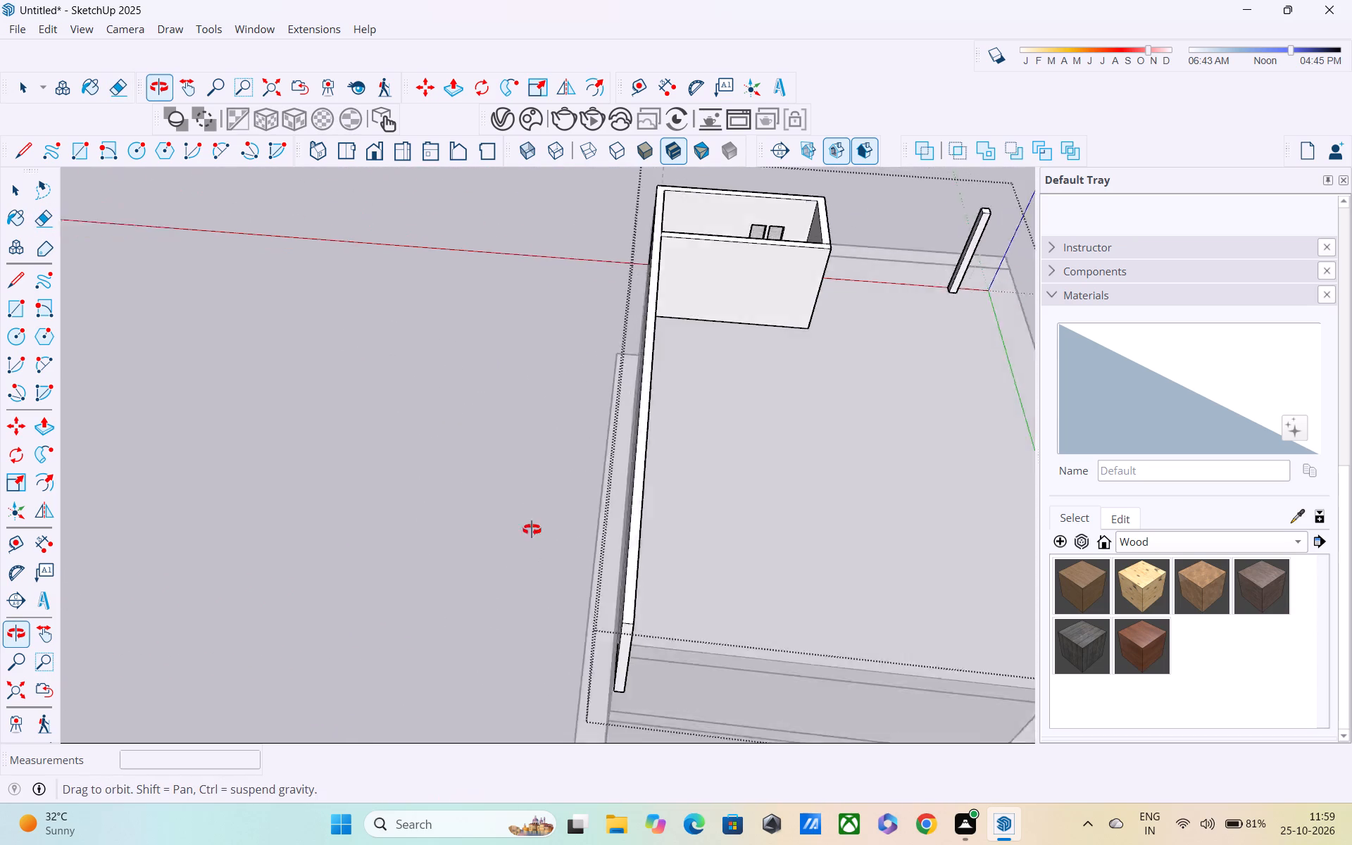
middle_click_drag(532, 530, 359, 425)
scroll(349, 406, "up", 1)
scroll(387, 483, "up", 3)
scroll(387, 483, "down", 1)
scroll(387, 483, "up", 1)
middle_click_drag(384, 484, 378, 400)
scroll(367, 413, "up", 4)
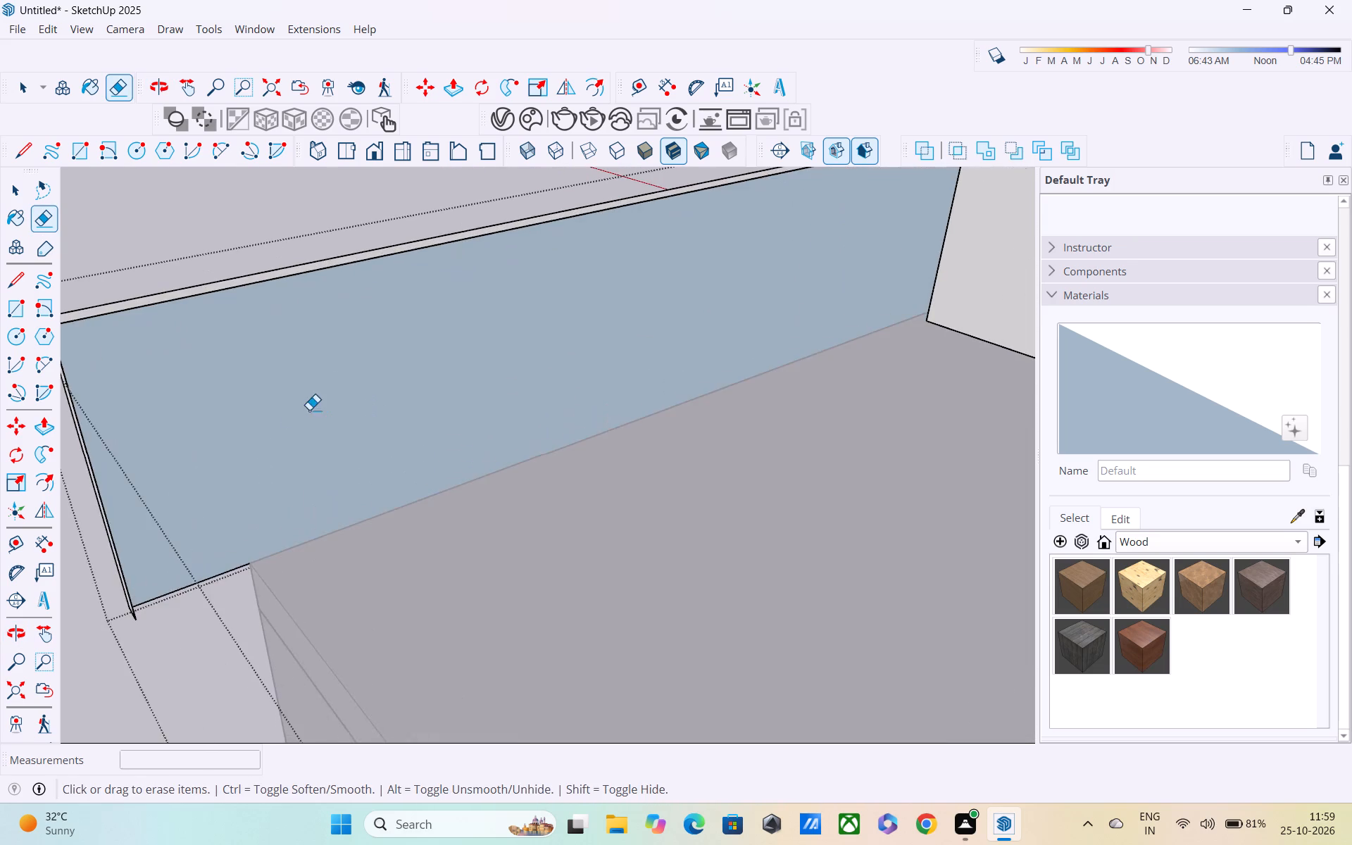
middle_click_drag(288, 430, 536, 394)
left_click_drag(396, 436, 384, 496)
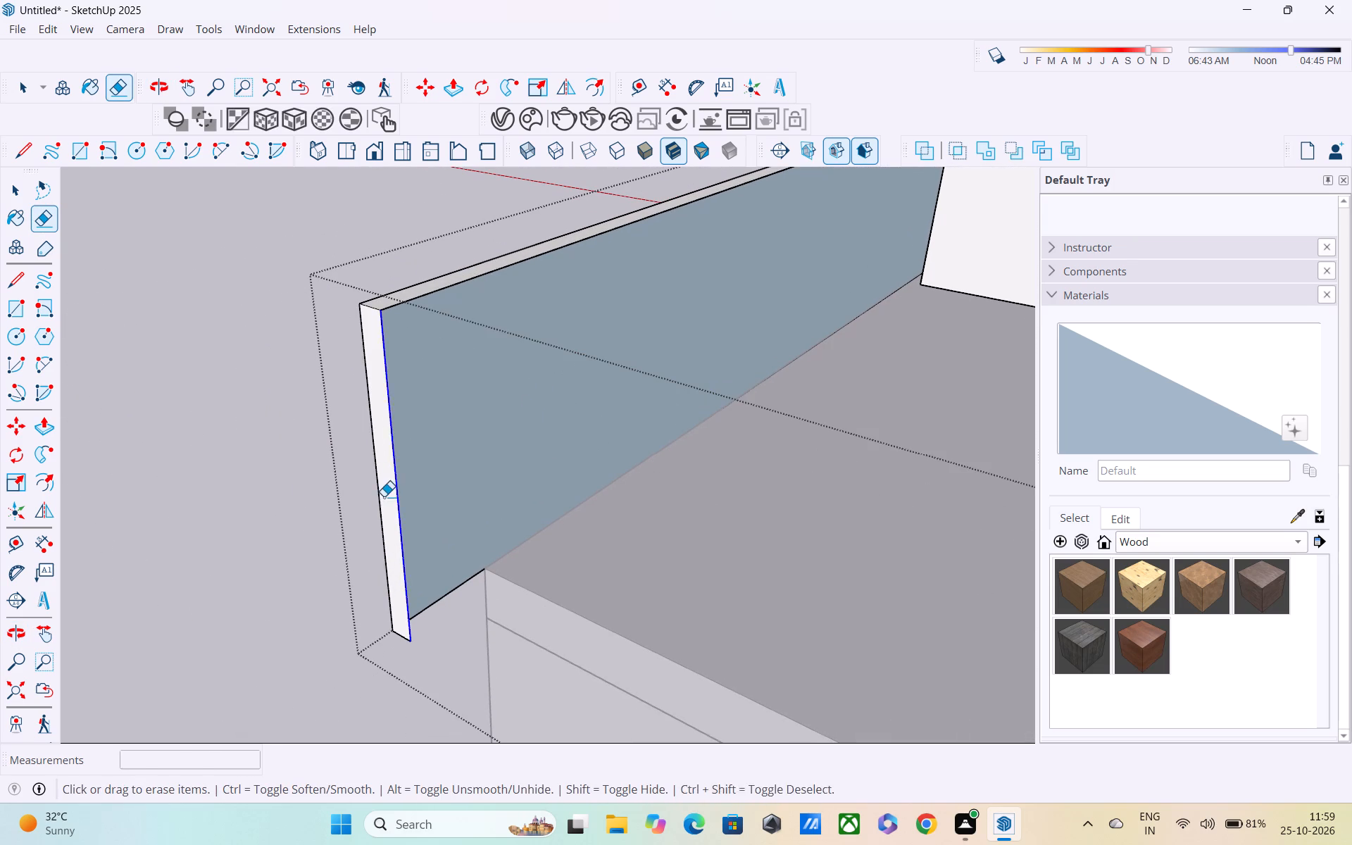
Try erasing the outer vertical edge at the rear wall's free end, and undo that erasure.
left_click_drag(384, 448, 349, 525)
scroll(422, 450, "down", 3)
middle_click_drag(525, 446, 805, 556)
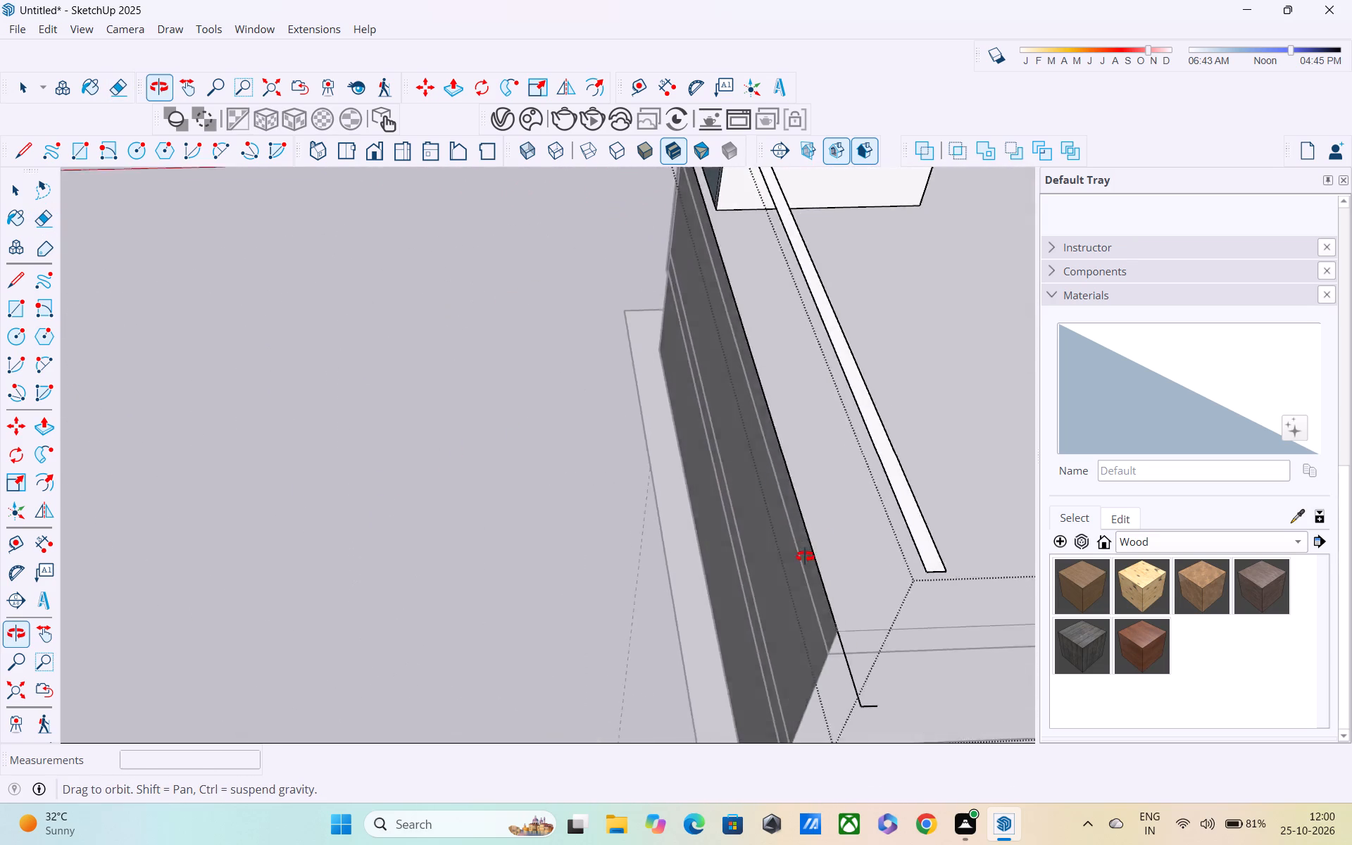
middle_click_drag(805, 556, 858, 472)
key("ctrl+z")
Draw a 9" line across the rear wall's top, from the projecting room's outside corner to the wall's outer edge.
scroll(772, 458, "down", 2)
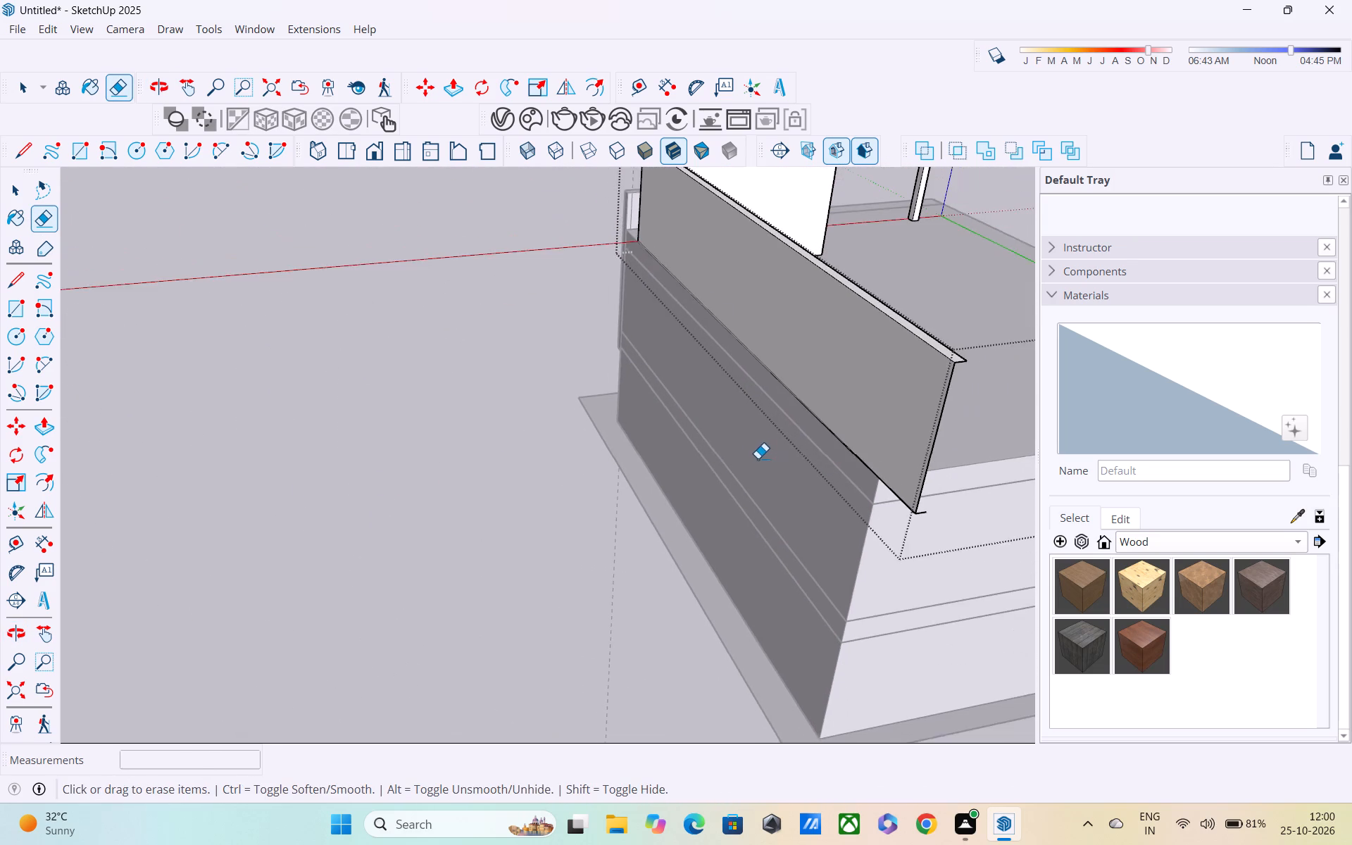
middle_click_drag(751, 458, 746, 691, "shift")
key("space")
key("l")
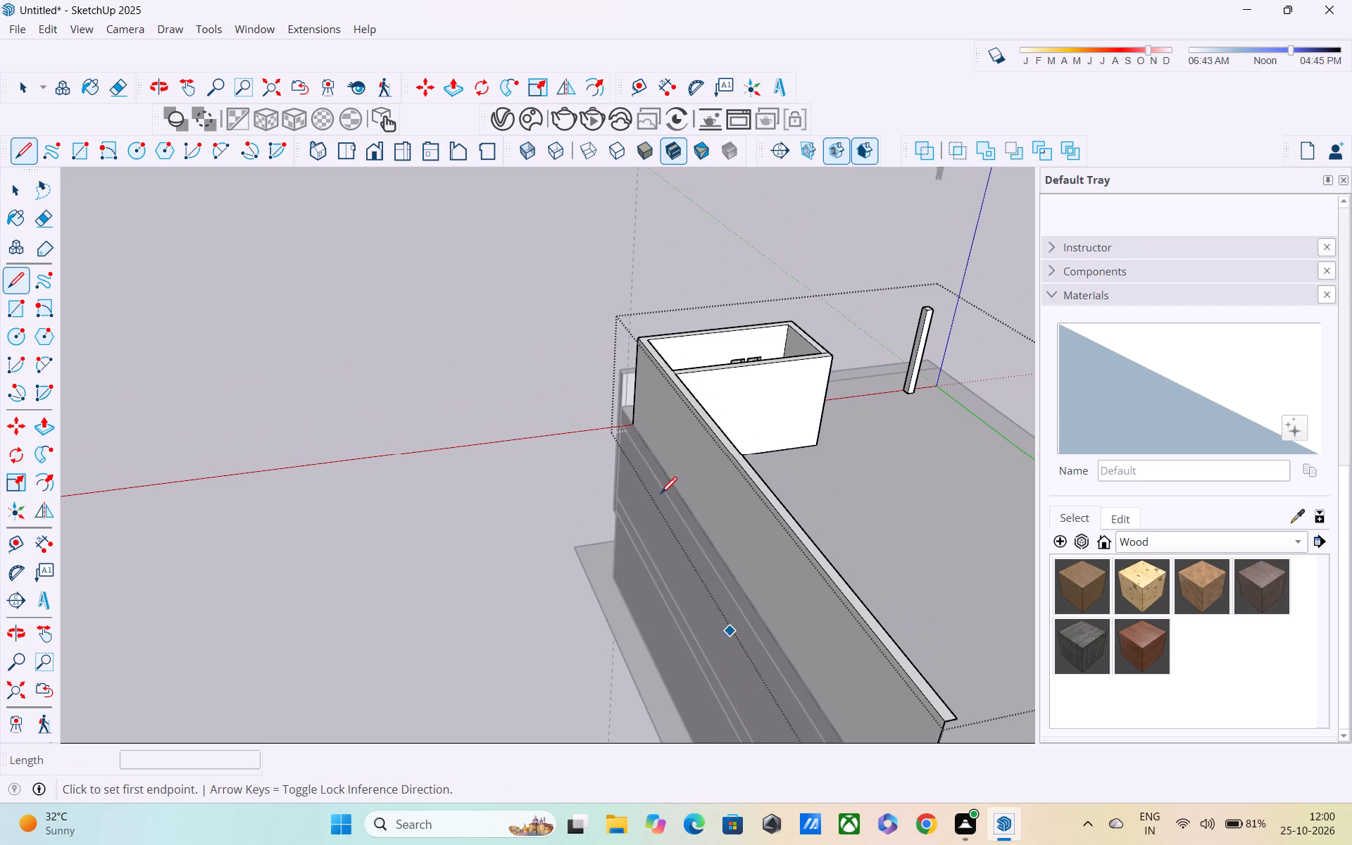
middle_click_drag(585, 365, 835, 561, "shift")
middle_click_drag(800, 544, 570, 531)
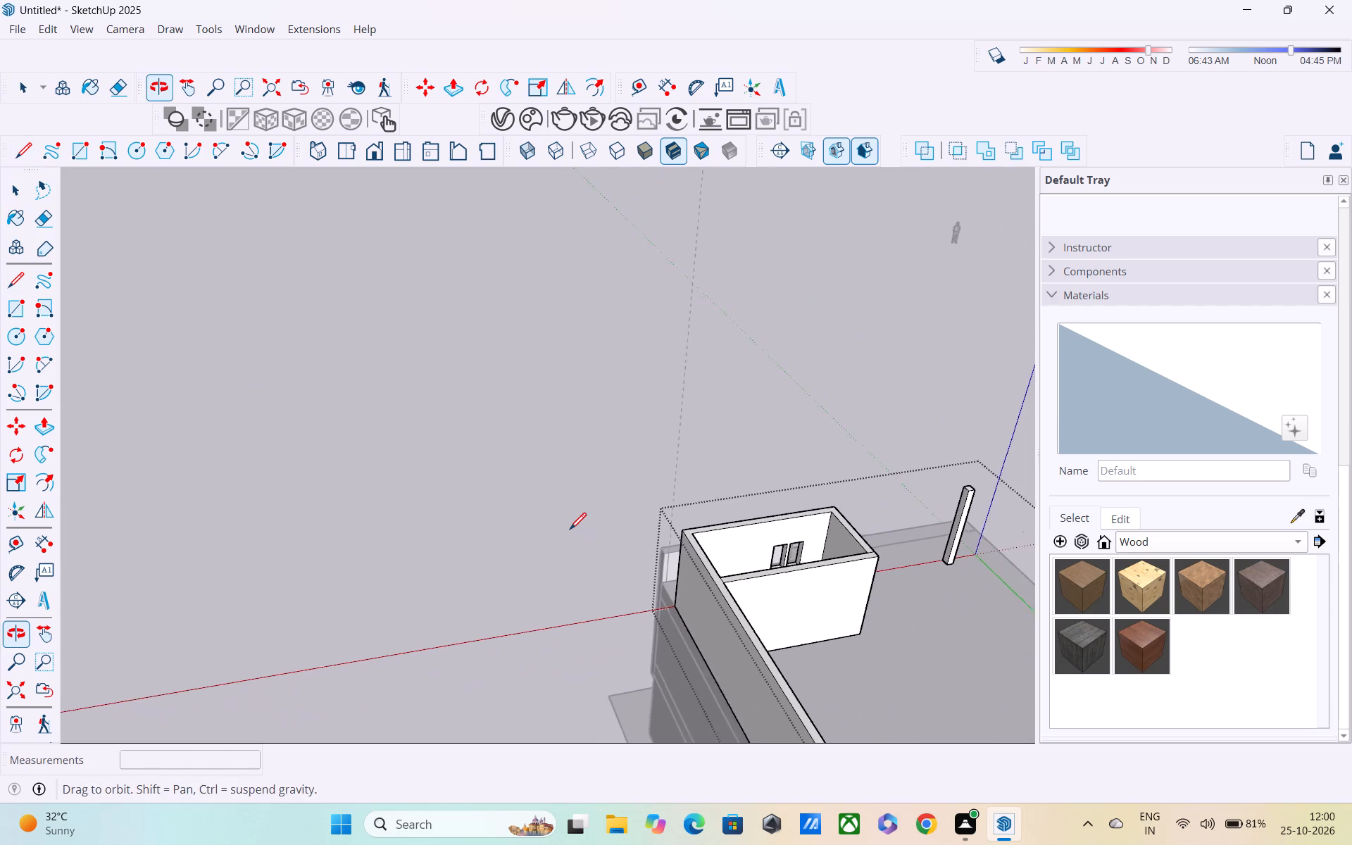
middle_click_drag(583, 537, 738, 565)
middle_click_drag(738, 565, 713, 558)
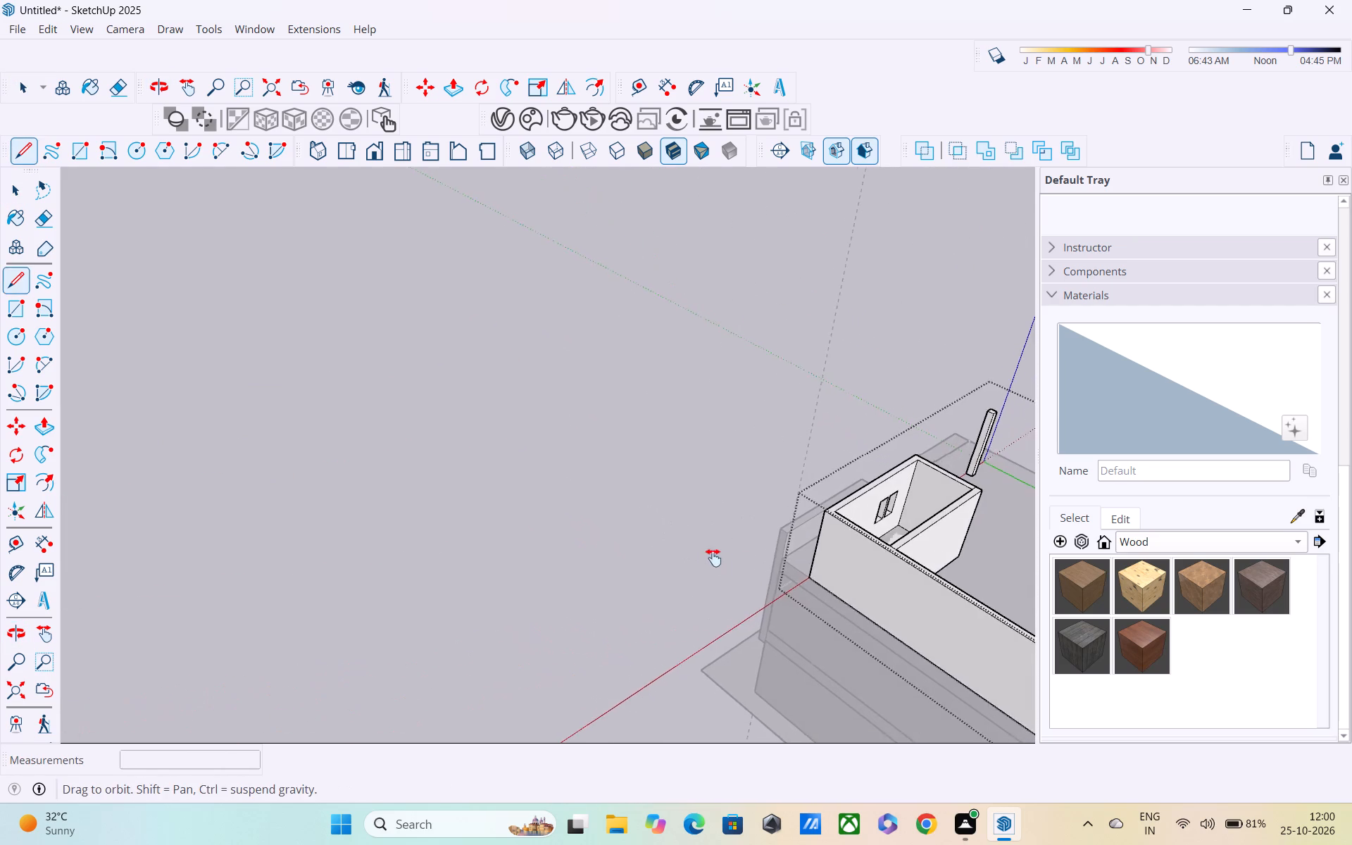
middle_click_drag(713, 558, 542, 538)
scroll(705, 546, "up", 7)
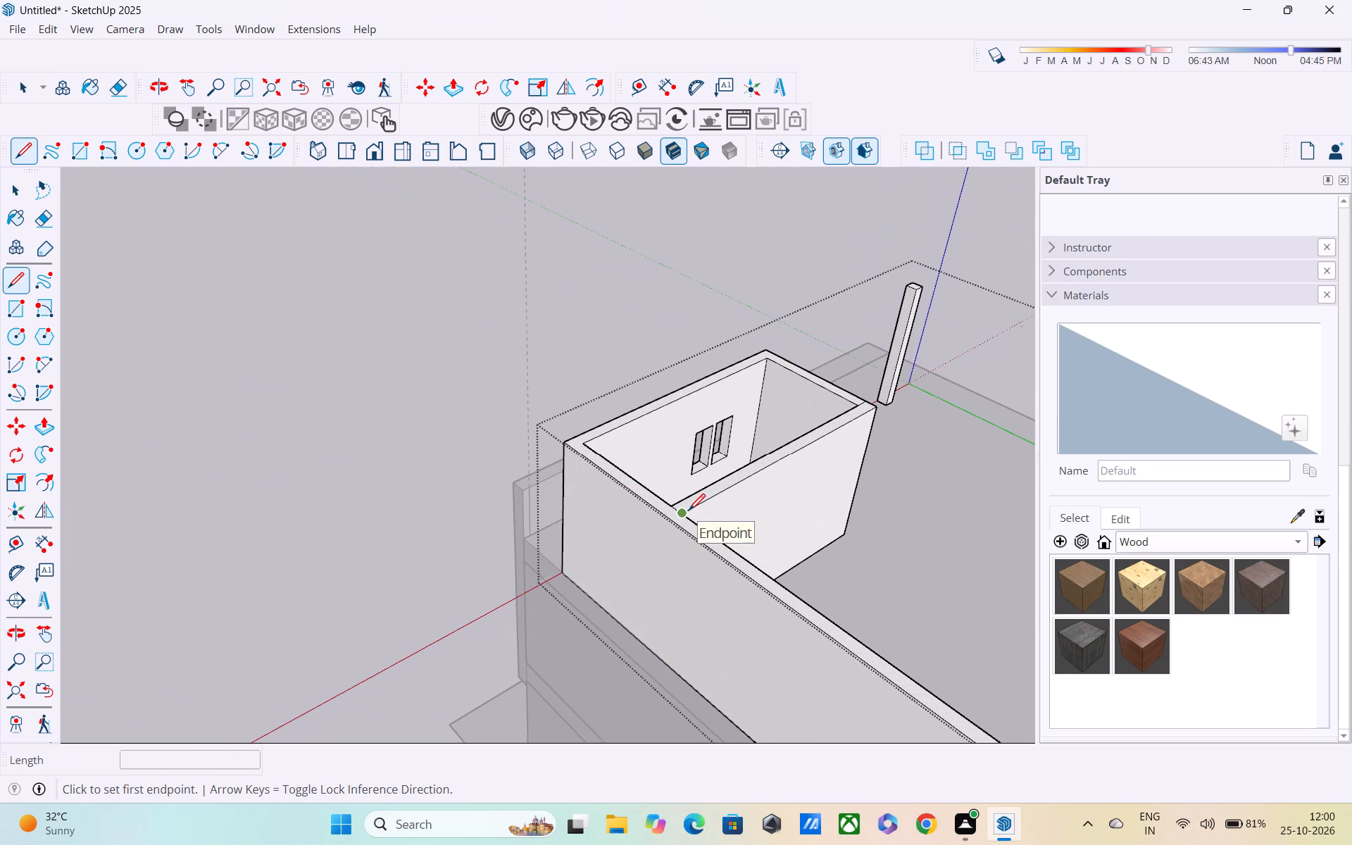
left_click(689, 512)
left_click(668, 523)
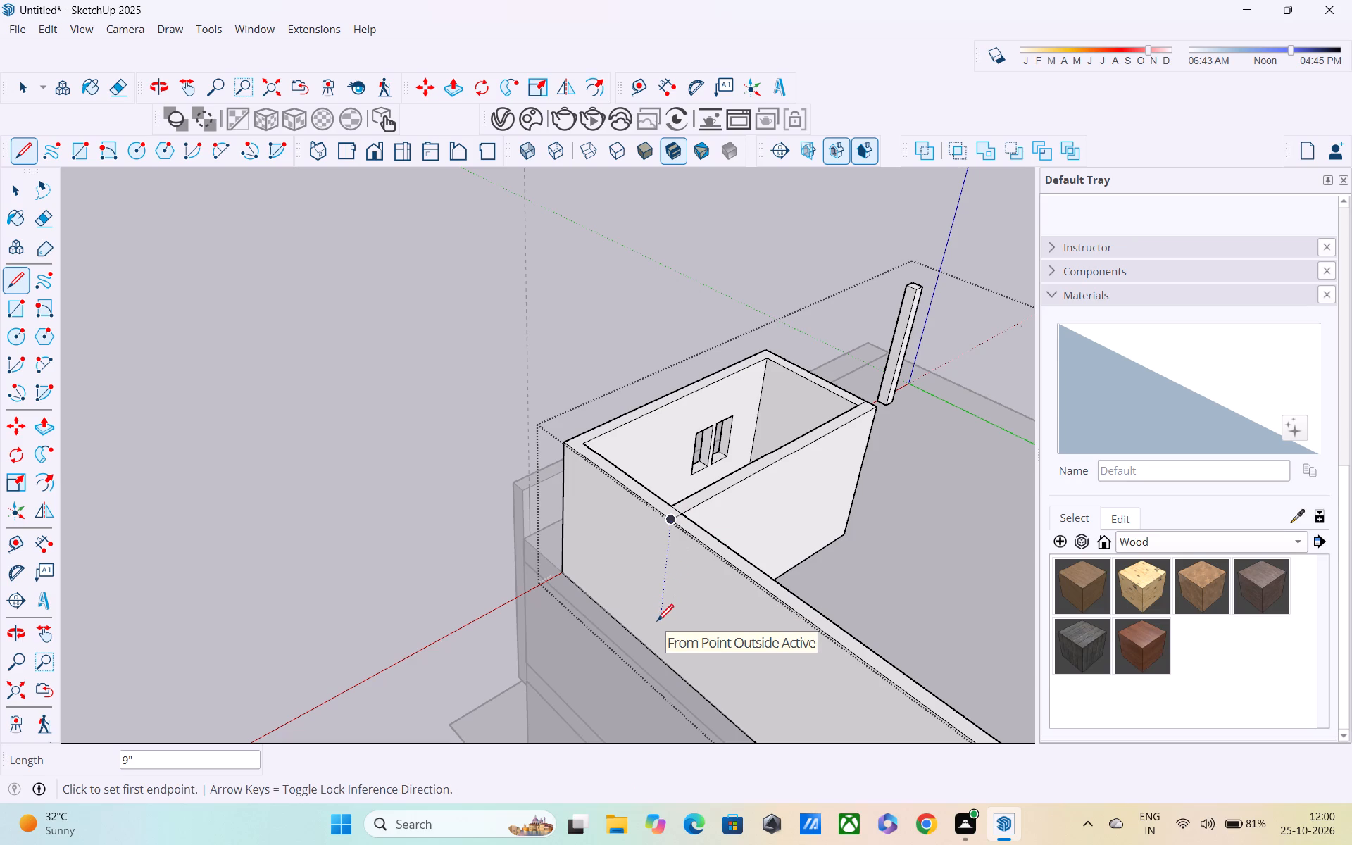
Draw a vertical line on the rear wall's outer face, from its base edge up to the 9" top line.
middle_click_drag(663, 625, 710, 518)
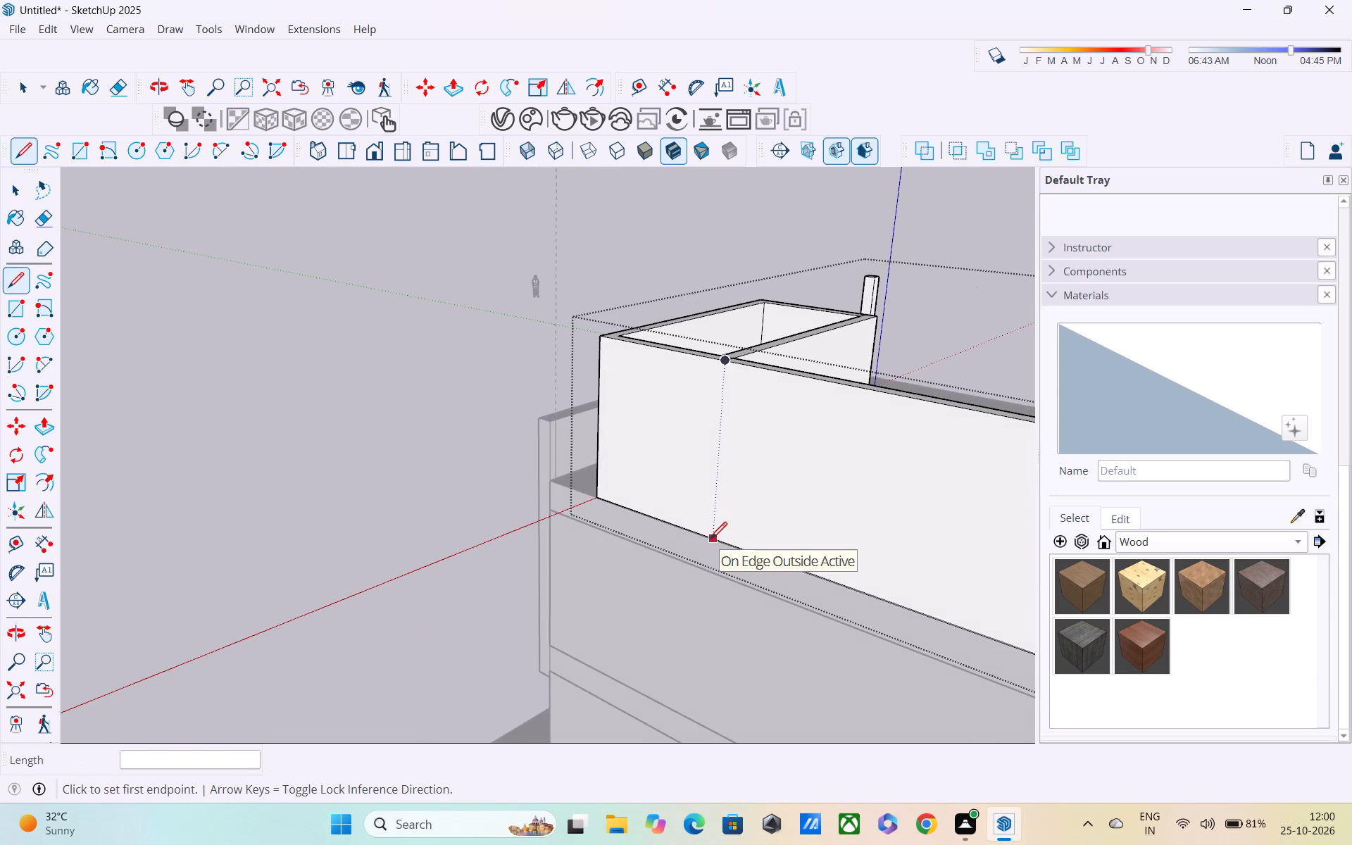
left_click(711, 540)
left_click(724, 365)
scroll(732, 441, "up", 1)
middle_click_drag(733, 446, 725, 513)
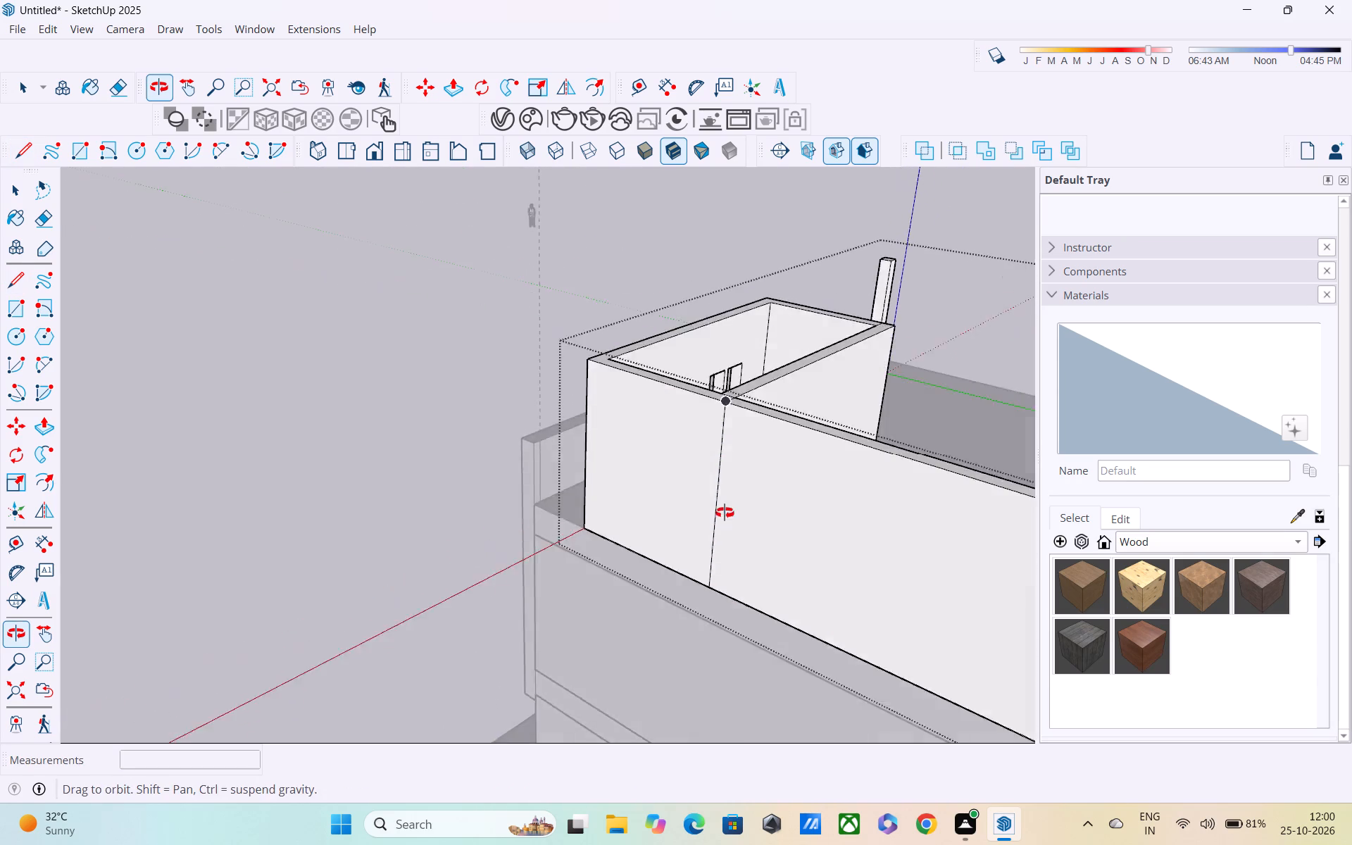
middle_click_drag(725, 513, 658, 537)
key("space")
Erase the remaining edges of the surplus long rear wall, including the two short stray edges left at its far end.
middle_click_drag(596, 533, 515, 511)
scroll(518, 497, "down", 6)
middle_click_drag(570, 522, 481, 349)
scroll(561, 506, "down", 1)
scroll(487, 358, "down", 1)
middle_click_drag(491, 365, 582, 530)
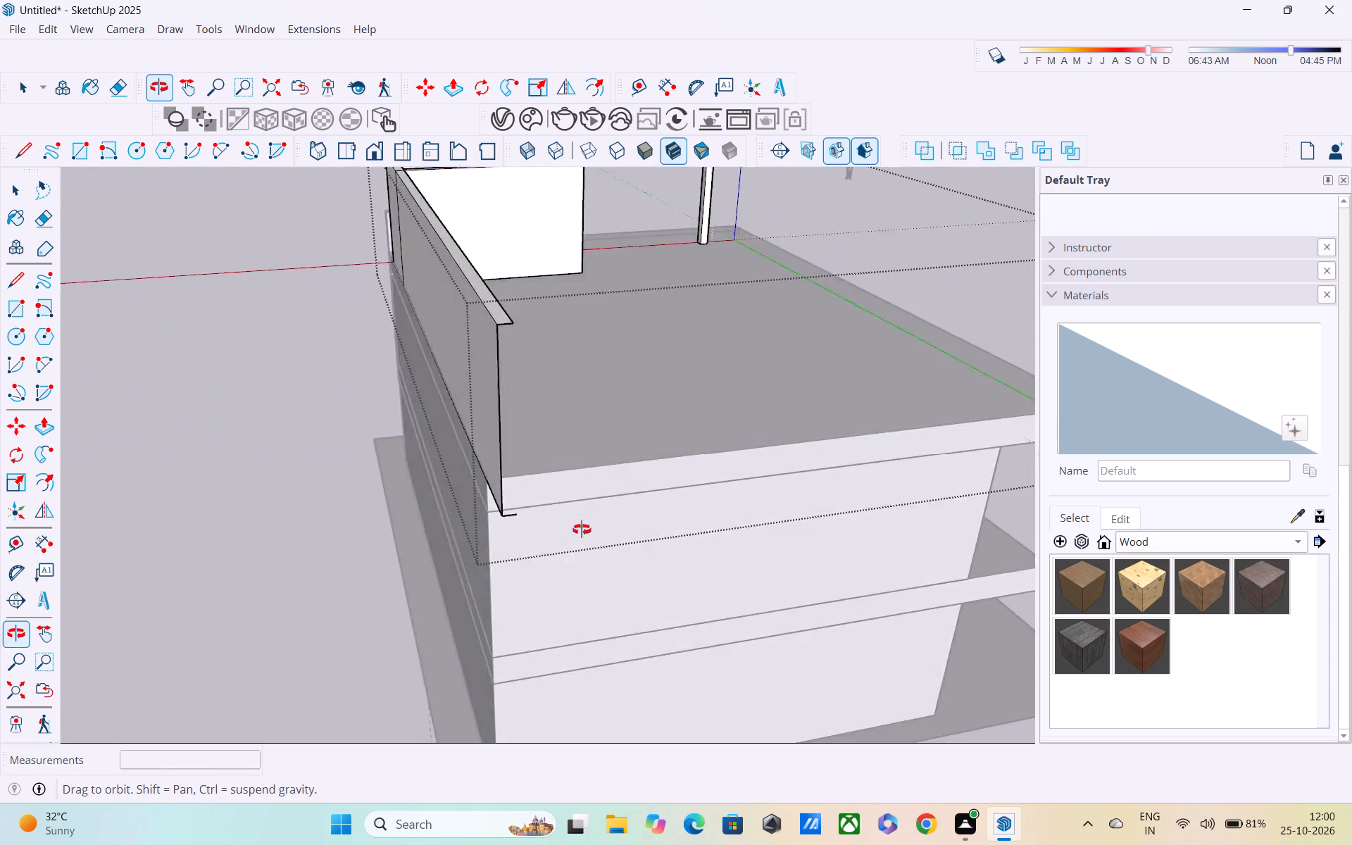
middle_click_drag(582, 530, 677, 522)
key("e")
scroll(672, 399, "up", 4)
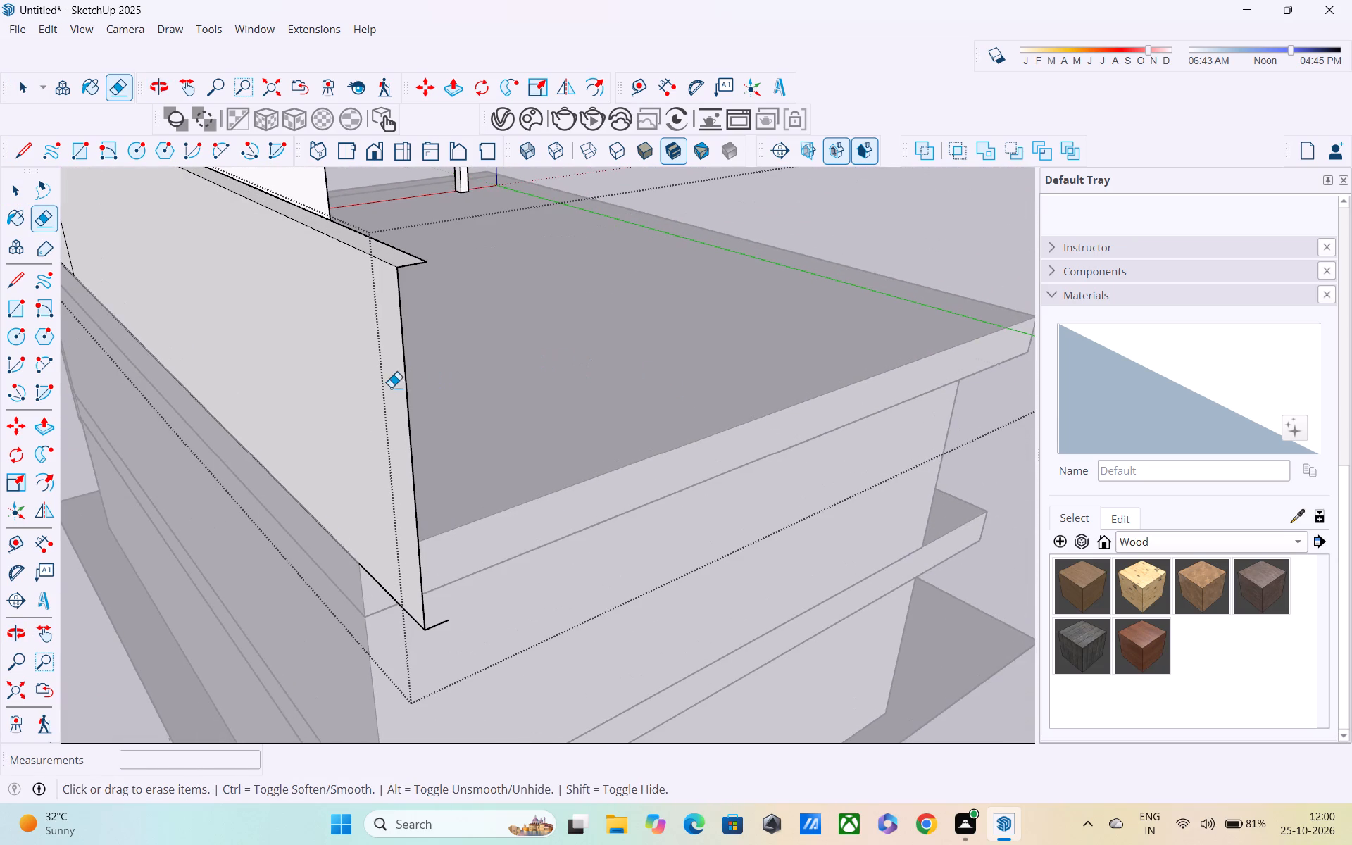
left_click(404, 353)
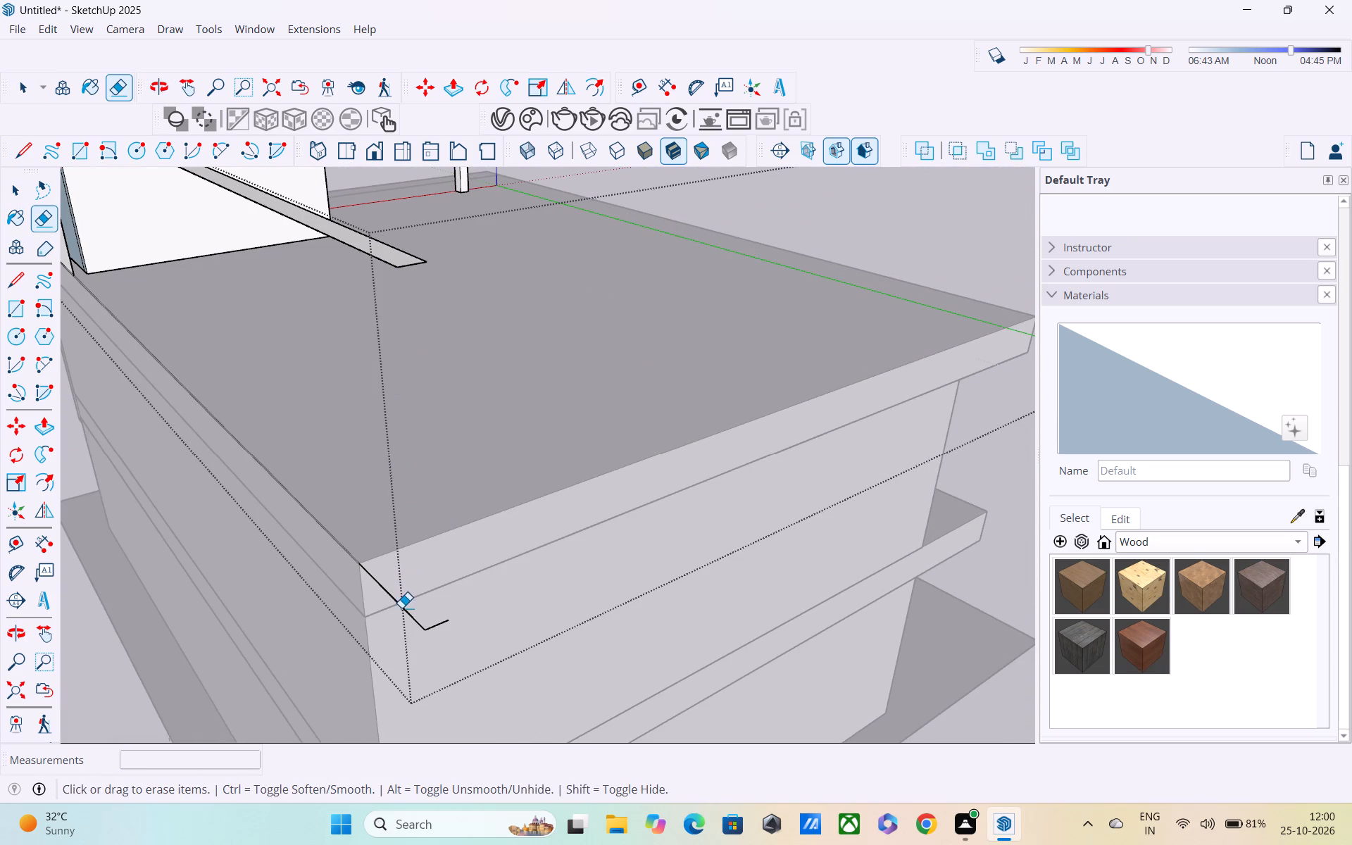
left_click(401, 608)
middle_click_drag(401, 556, 477, 561)
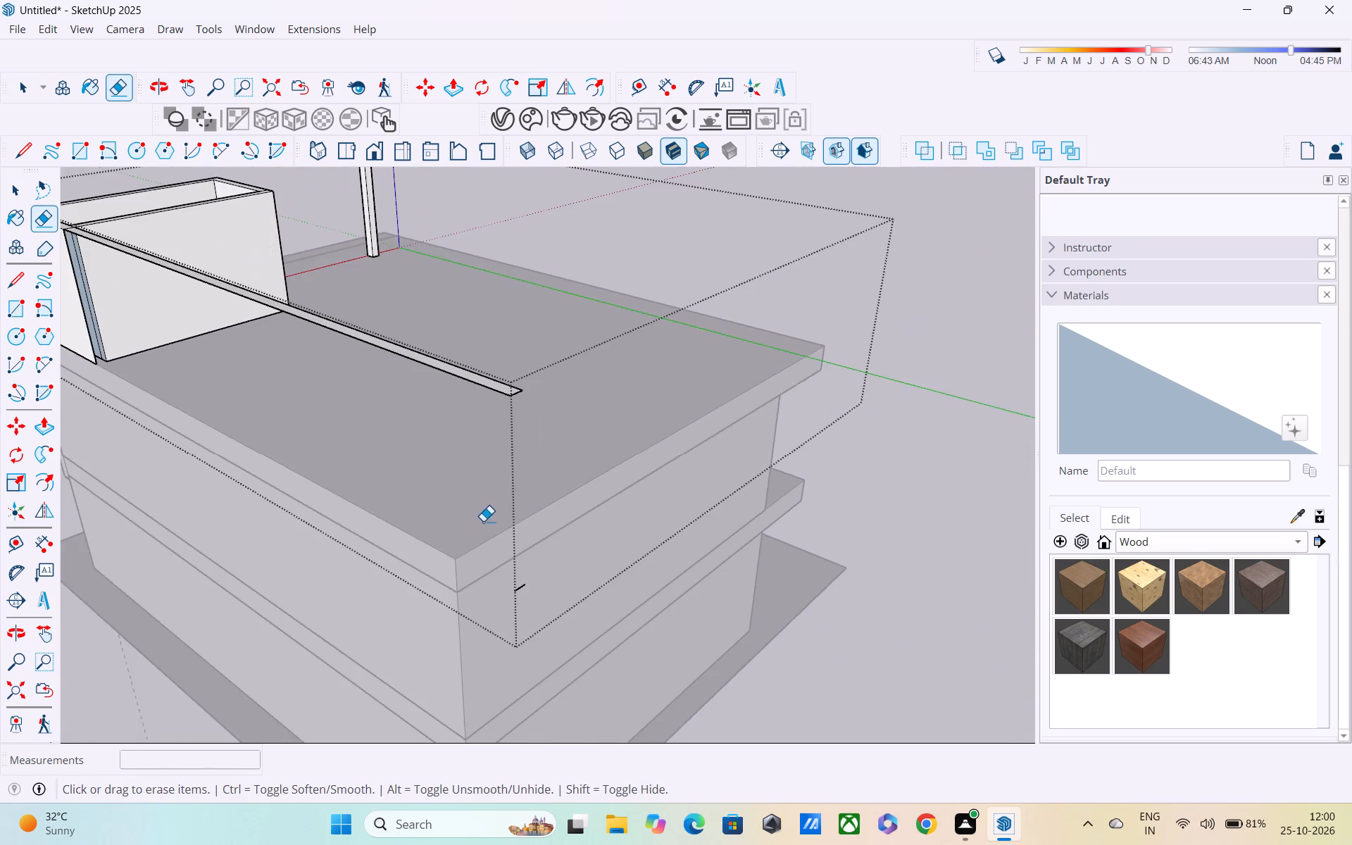
left_click_drag(542, 296, 549, 325)
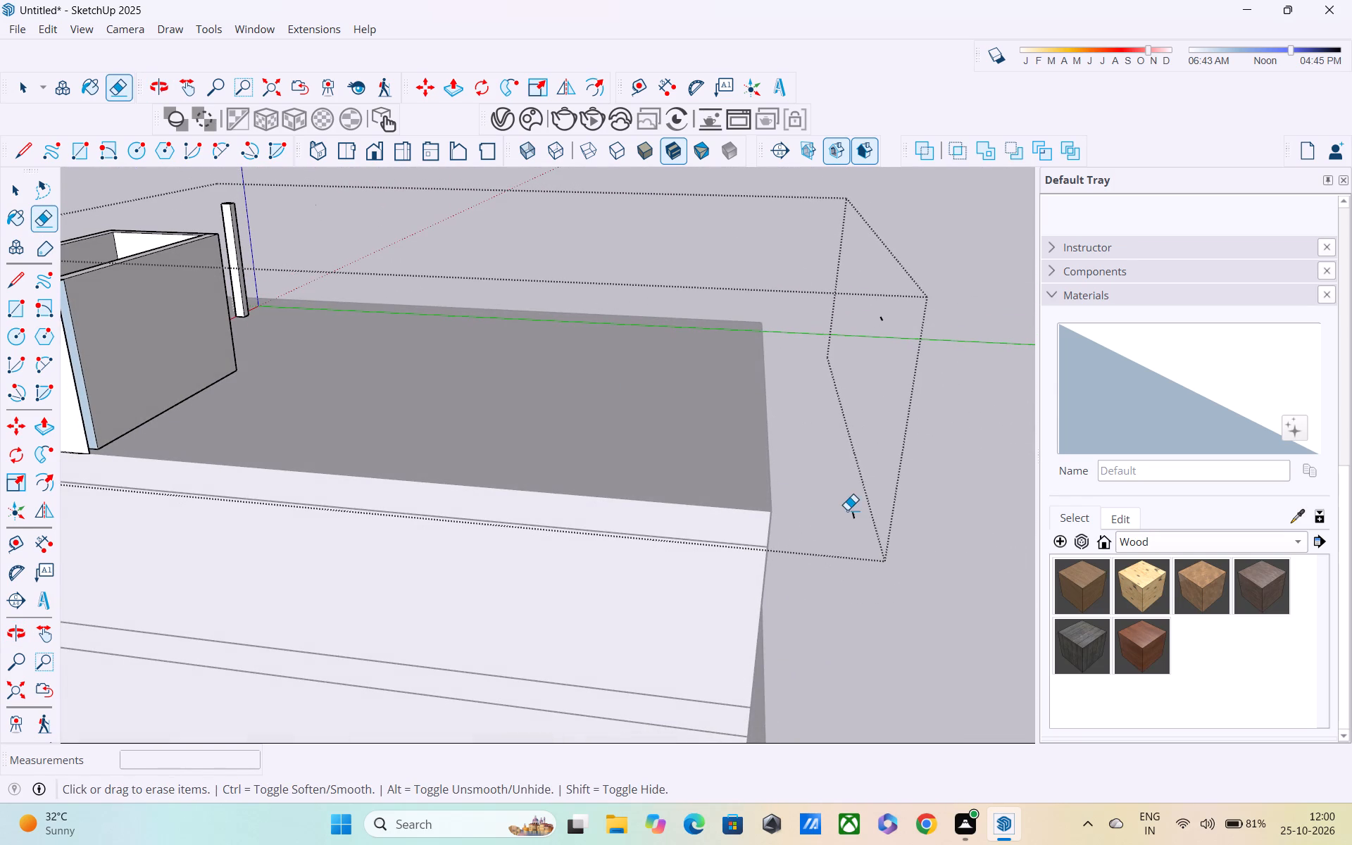
left_click(856, 518)
left_click(881, 317)
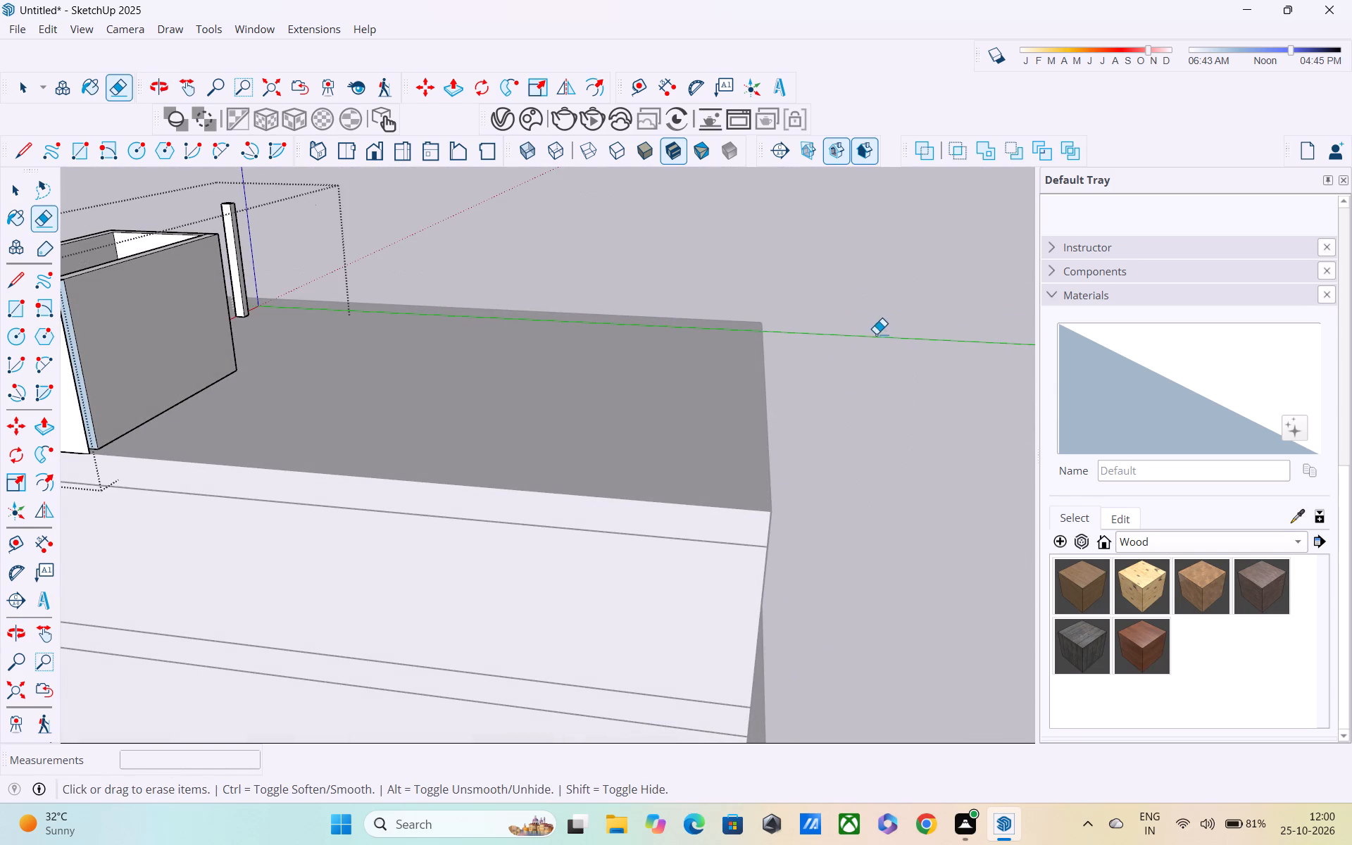
Close the open wall end at the room's outer corner with a 9" by 10' vertical rectangle, and exit the group.
scroll(682, 418, "down", 3)
middle_click_drag(670, 422, 398, 474)
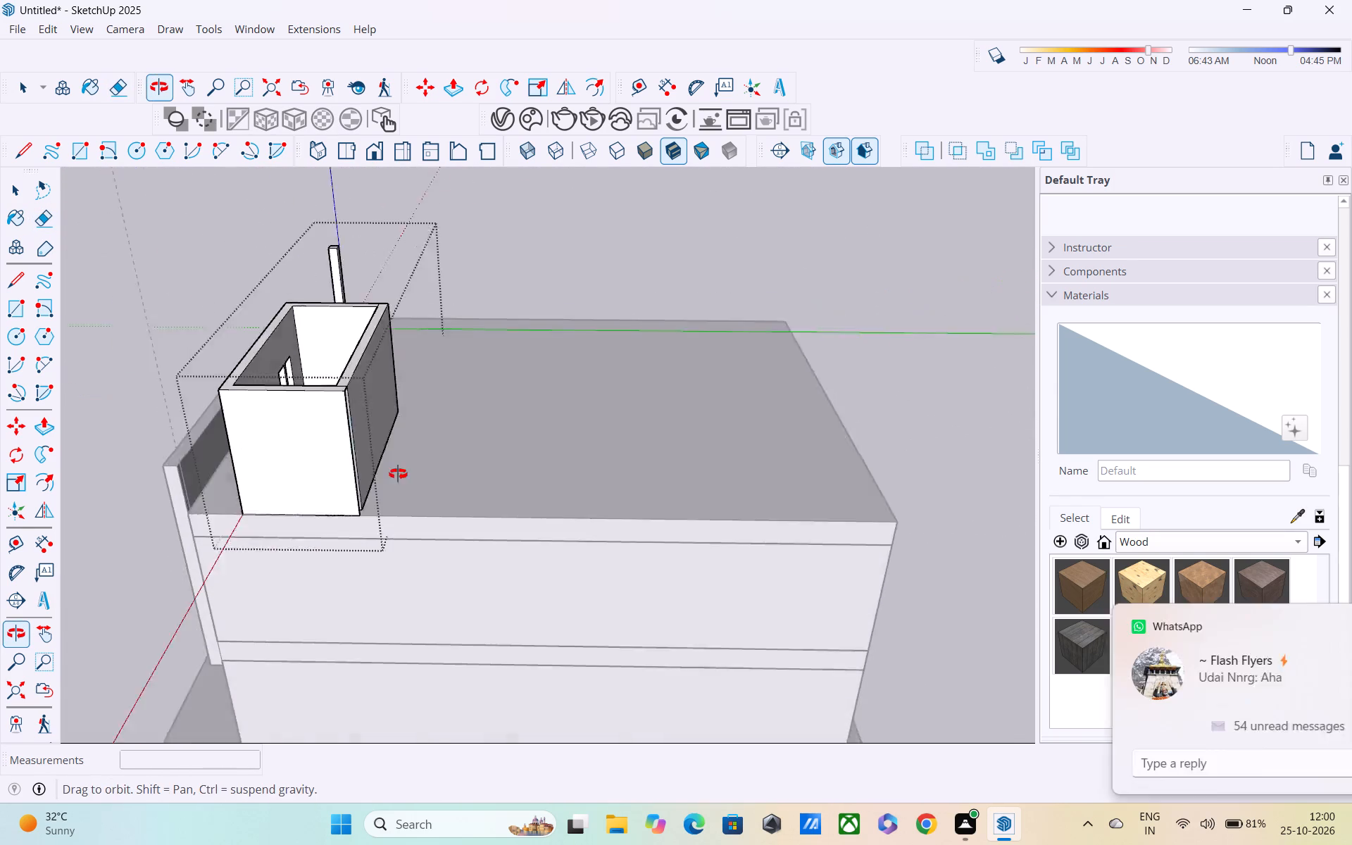
middle_click_drag(398, 474, 356, 475)
key("space")
key("e")
key("r")
scroll(282, 315, "up", 4)
middle_click_drag(277, 377, 199, 342)
scroll(218, 344, "up", 10)
middle_click_drag(220, 309, 165, 311)
scroll(239, 288, "up", 4)
left_click(211, 305)
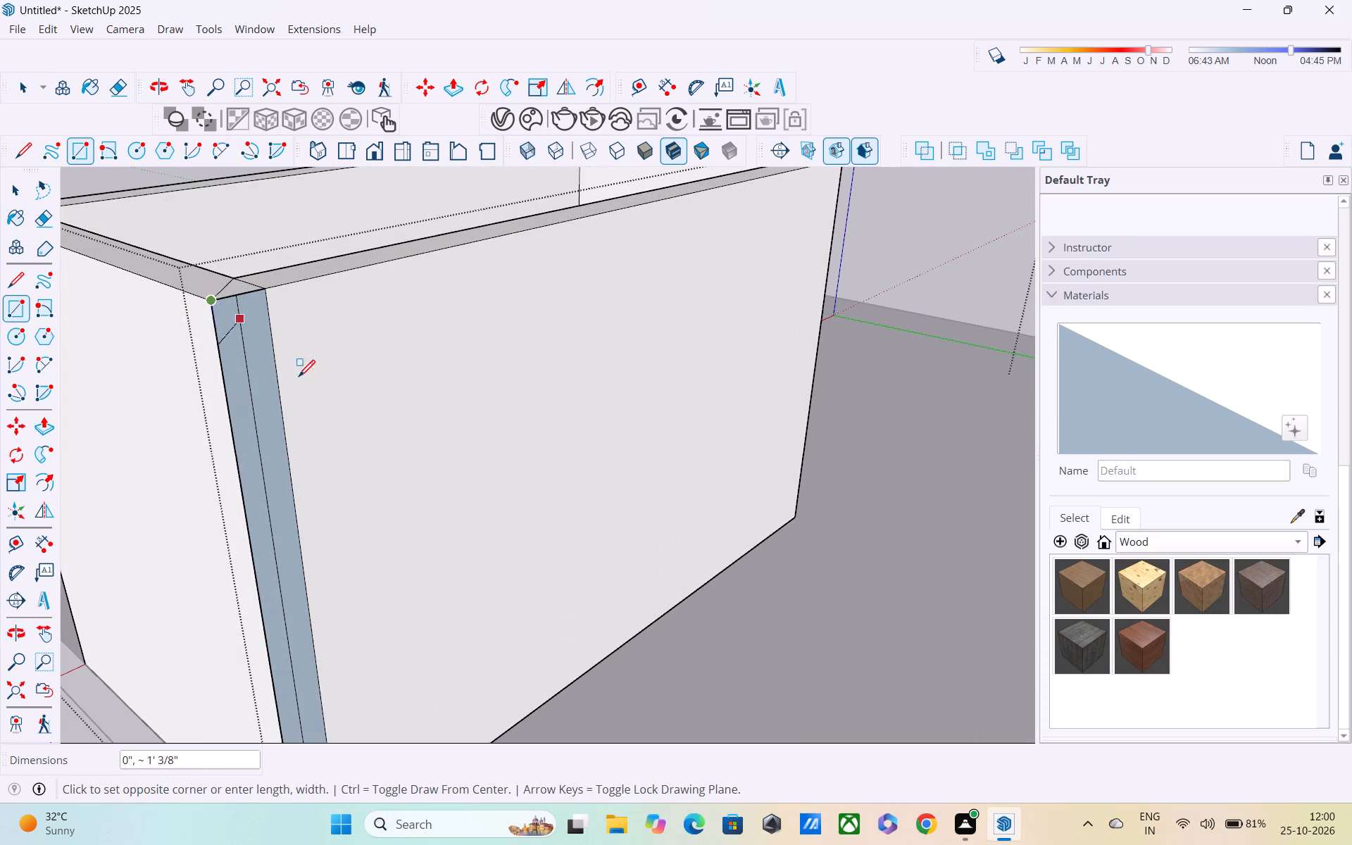
scroll(323, 436, "up", 1)
middle_click_drag(324, 436, 356, 277)
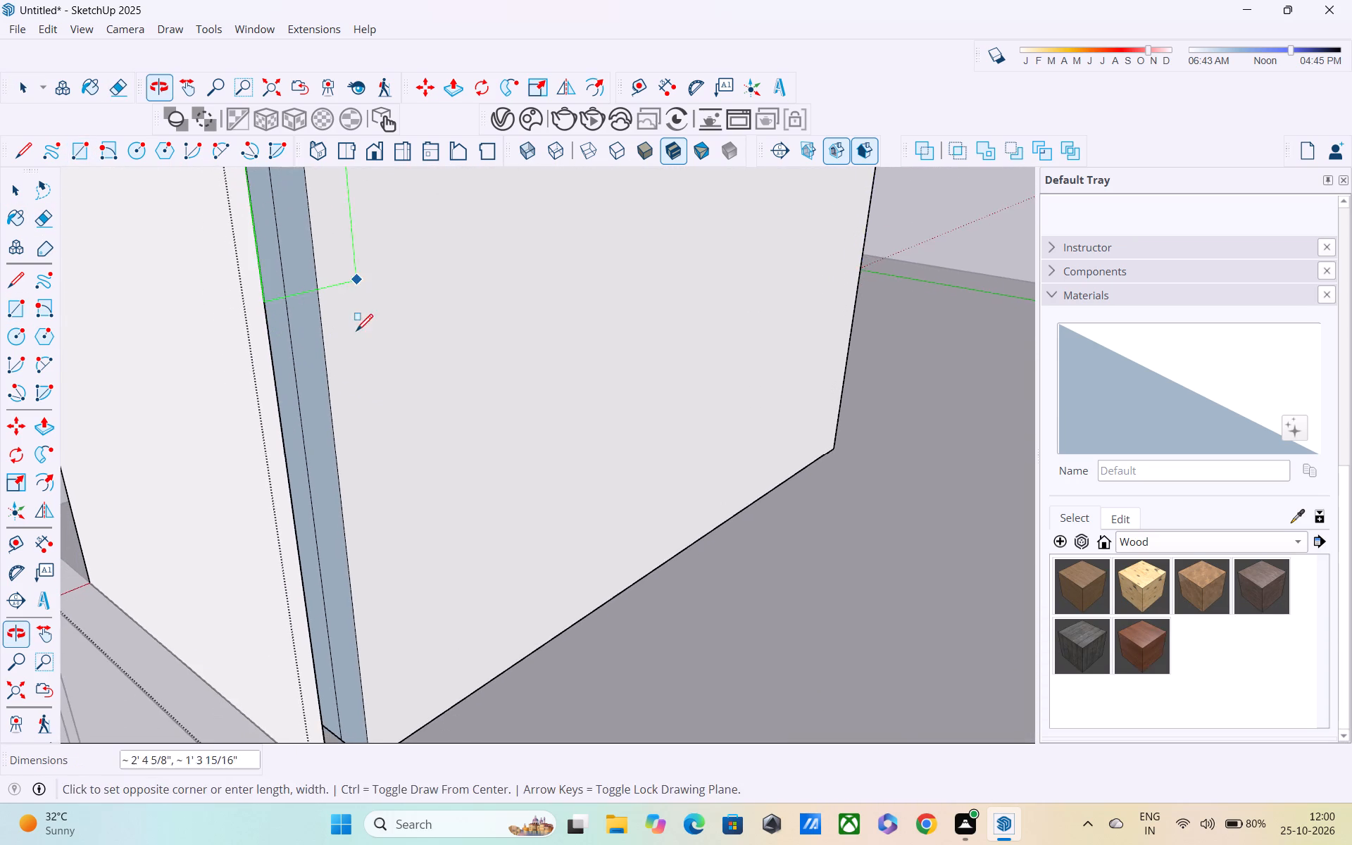
middle_click_drag(356, 438, 354, 292, "shift")
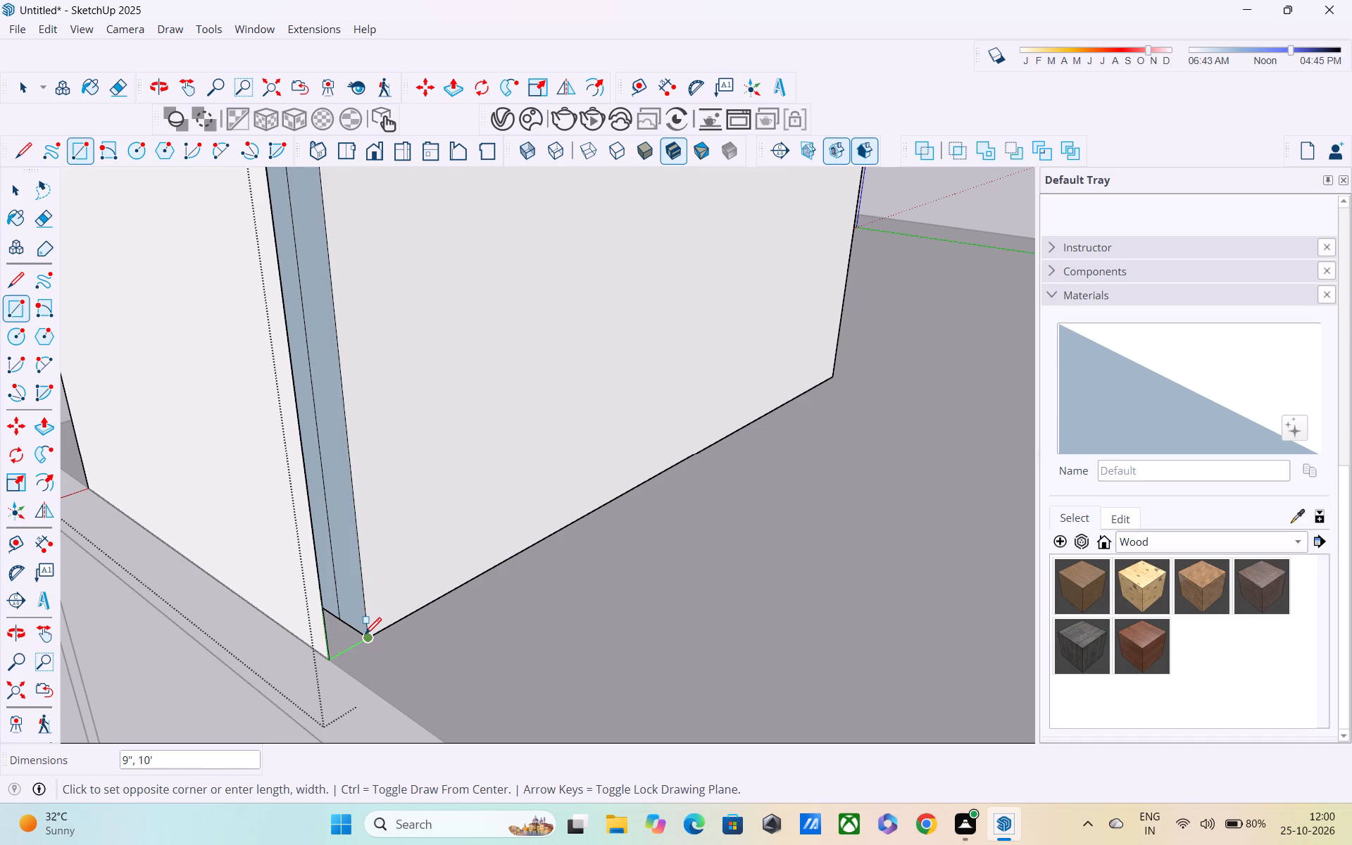
left_click(365, 636)
middle_click_drag(379, 637, 253, 609)
key("space")
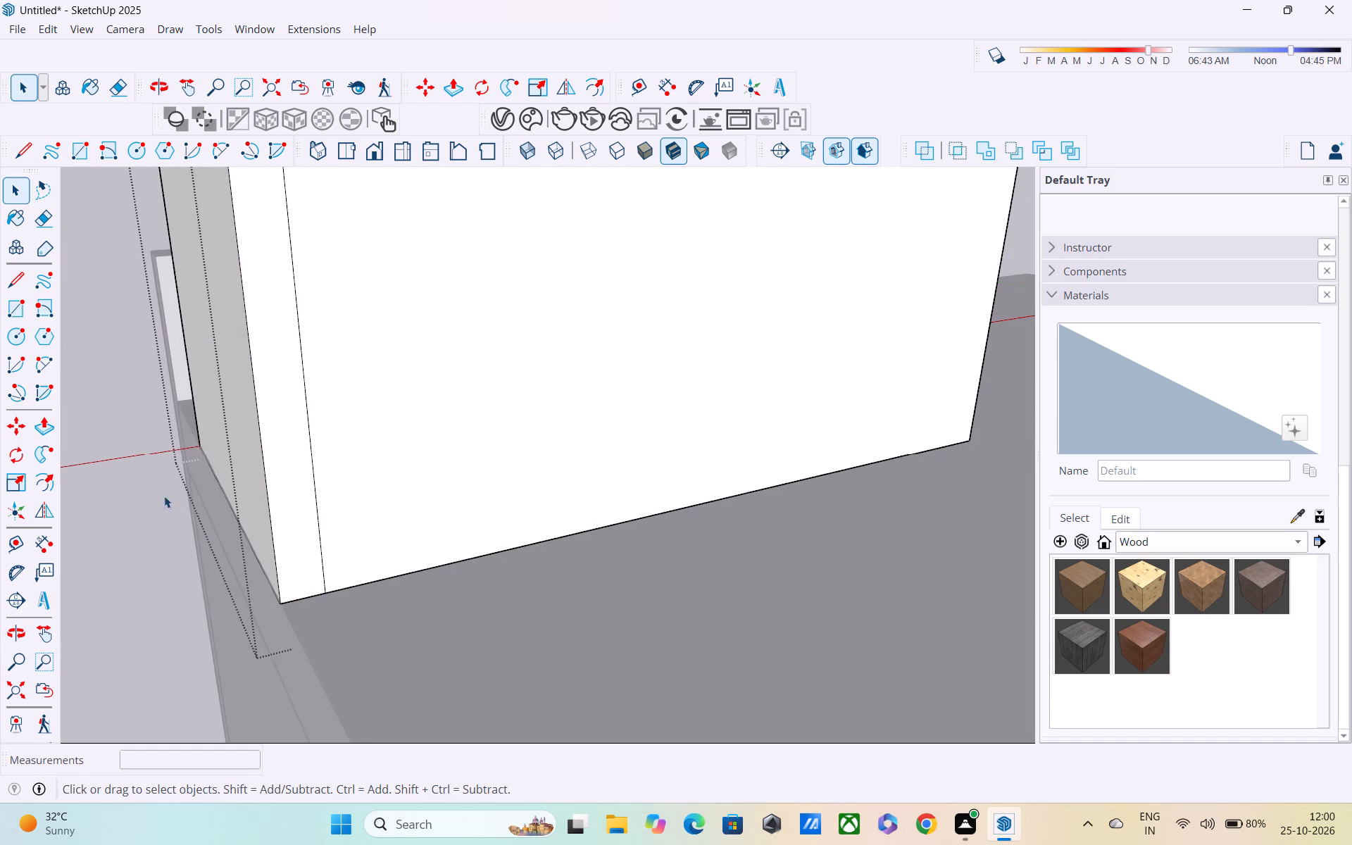
left_click(124, 417)
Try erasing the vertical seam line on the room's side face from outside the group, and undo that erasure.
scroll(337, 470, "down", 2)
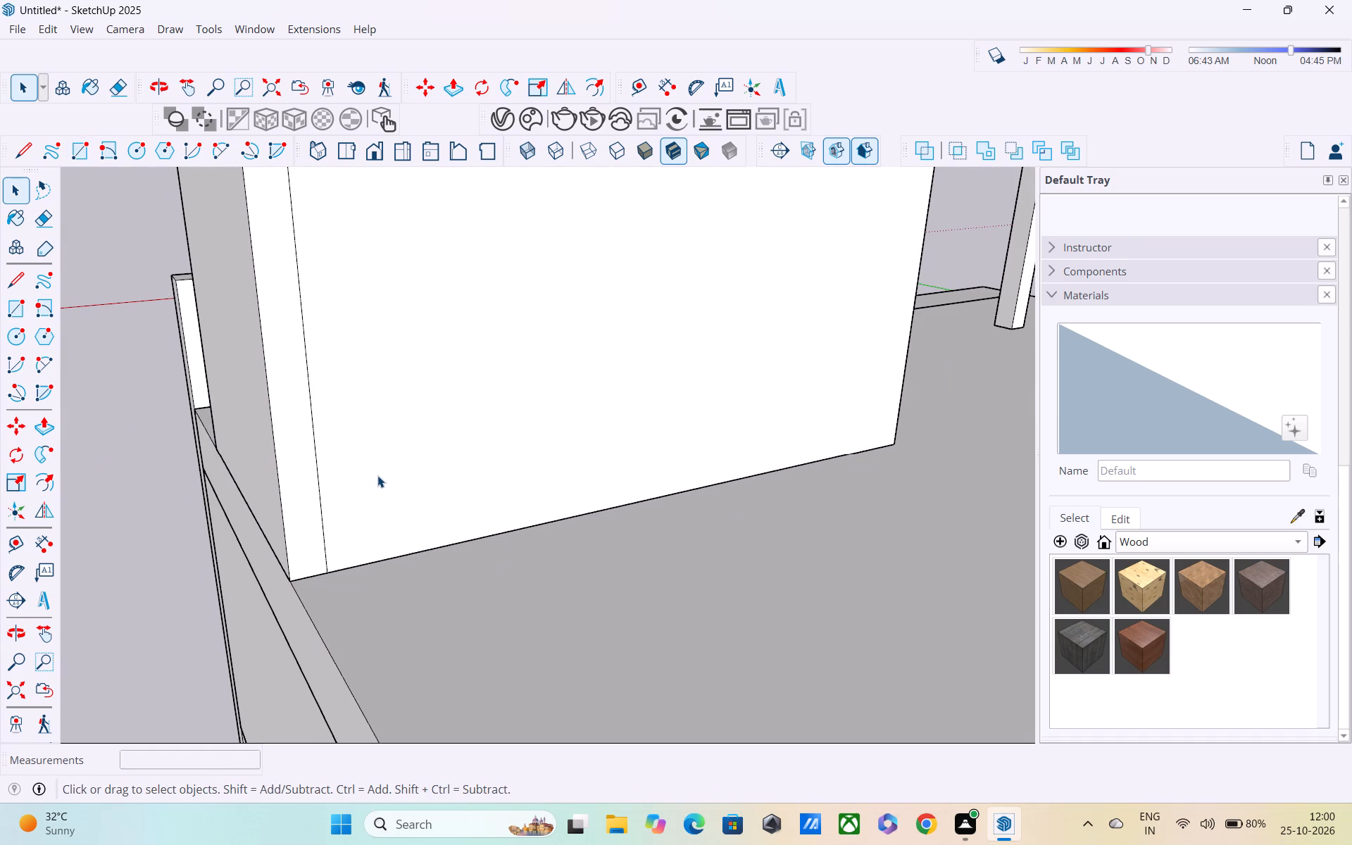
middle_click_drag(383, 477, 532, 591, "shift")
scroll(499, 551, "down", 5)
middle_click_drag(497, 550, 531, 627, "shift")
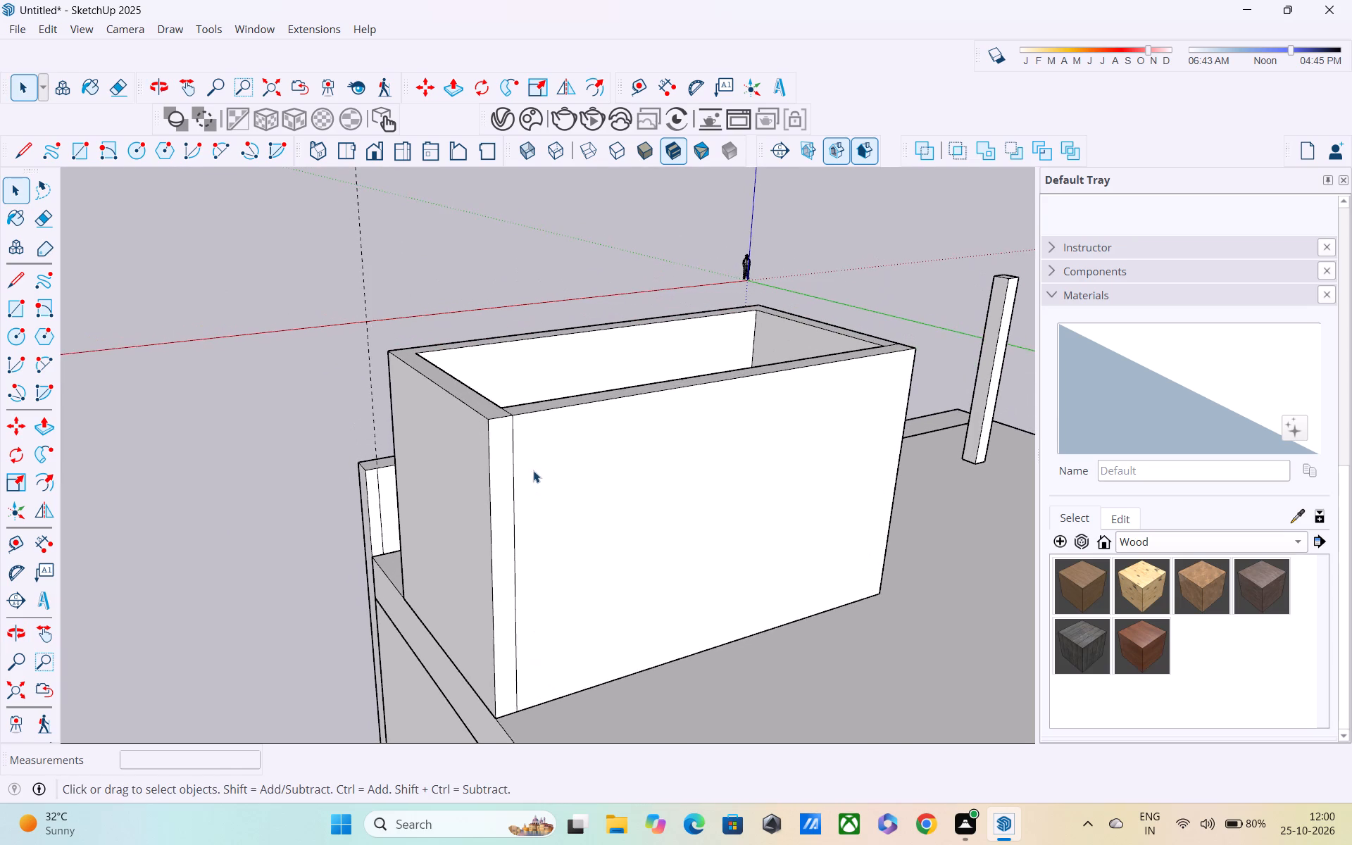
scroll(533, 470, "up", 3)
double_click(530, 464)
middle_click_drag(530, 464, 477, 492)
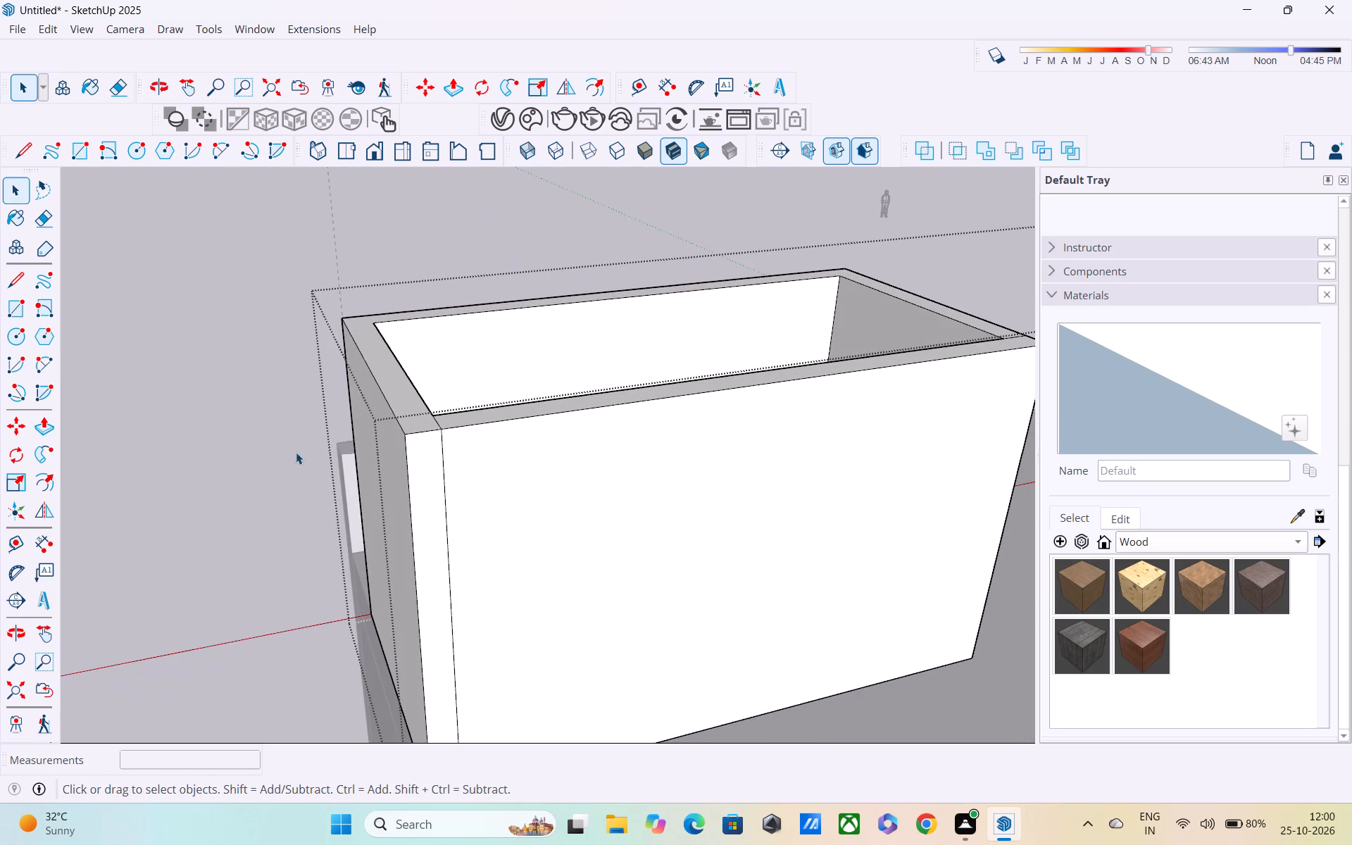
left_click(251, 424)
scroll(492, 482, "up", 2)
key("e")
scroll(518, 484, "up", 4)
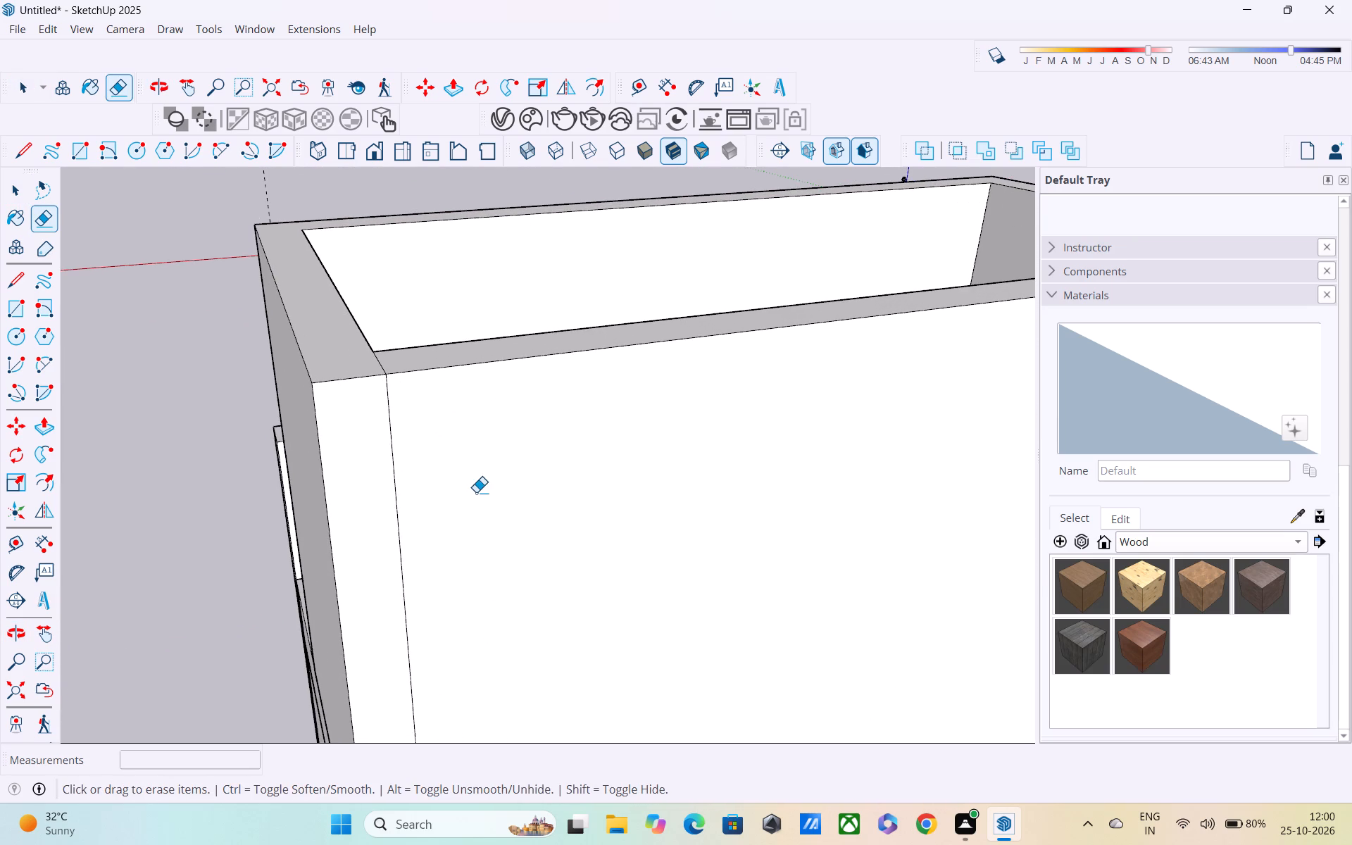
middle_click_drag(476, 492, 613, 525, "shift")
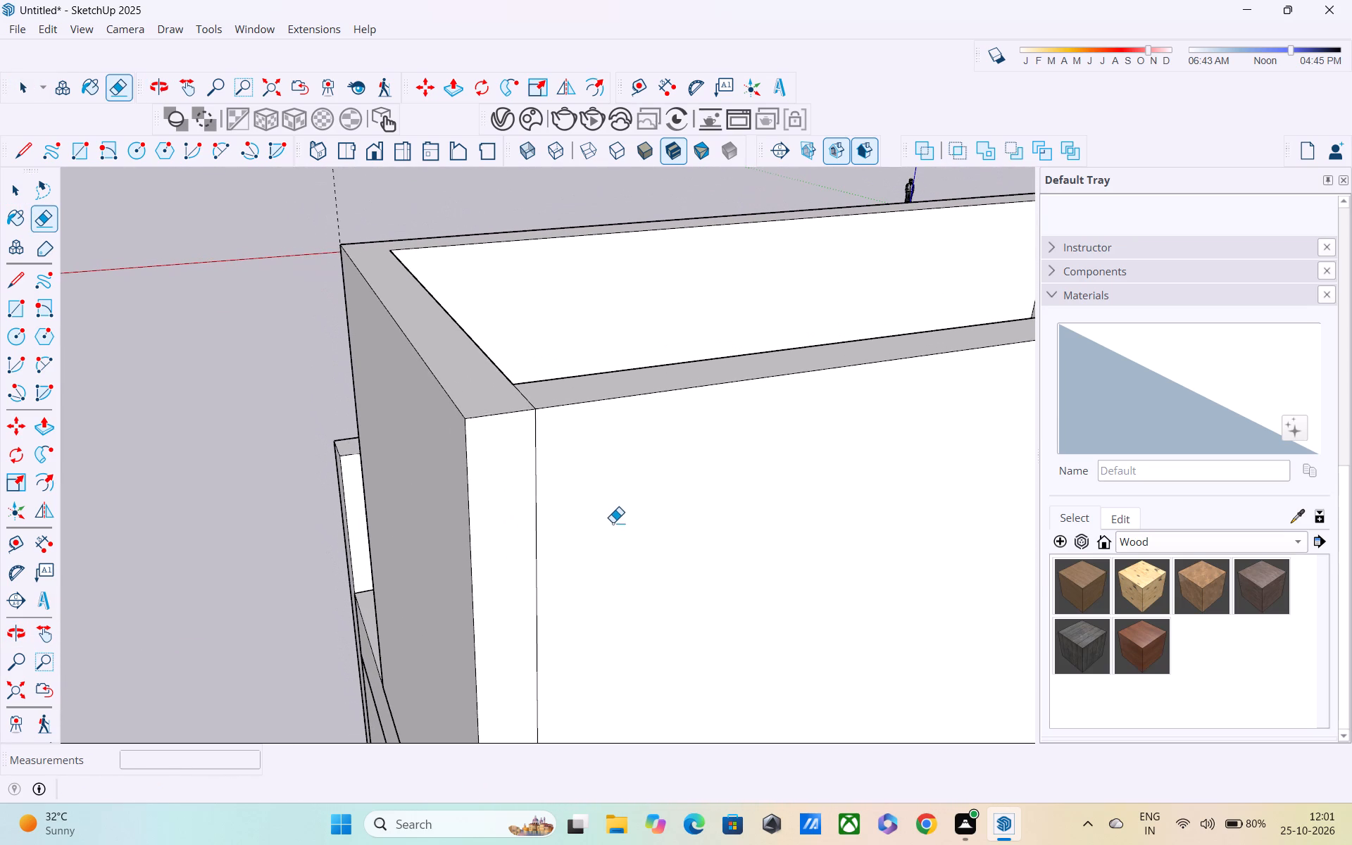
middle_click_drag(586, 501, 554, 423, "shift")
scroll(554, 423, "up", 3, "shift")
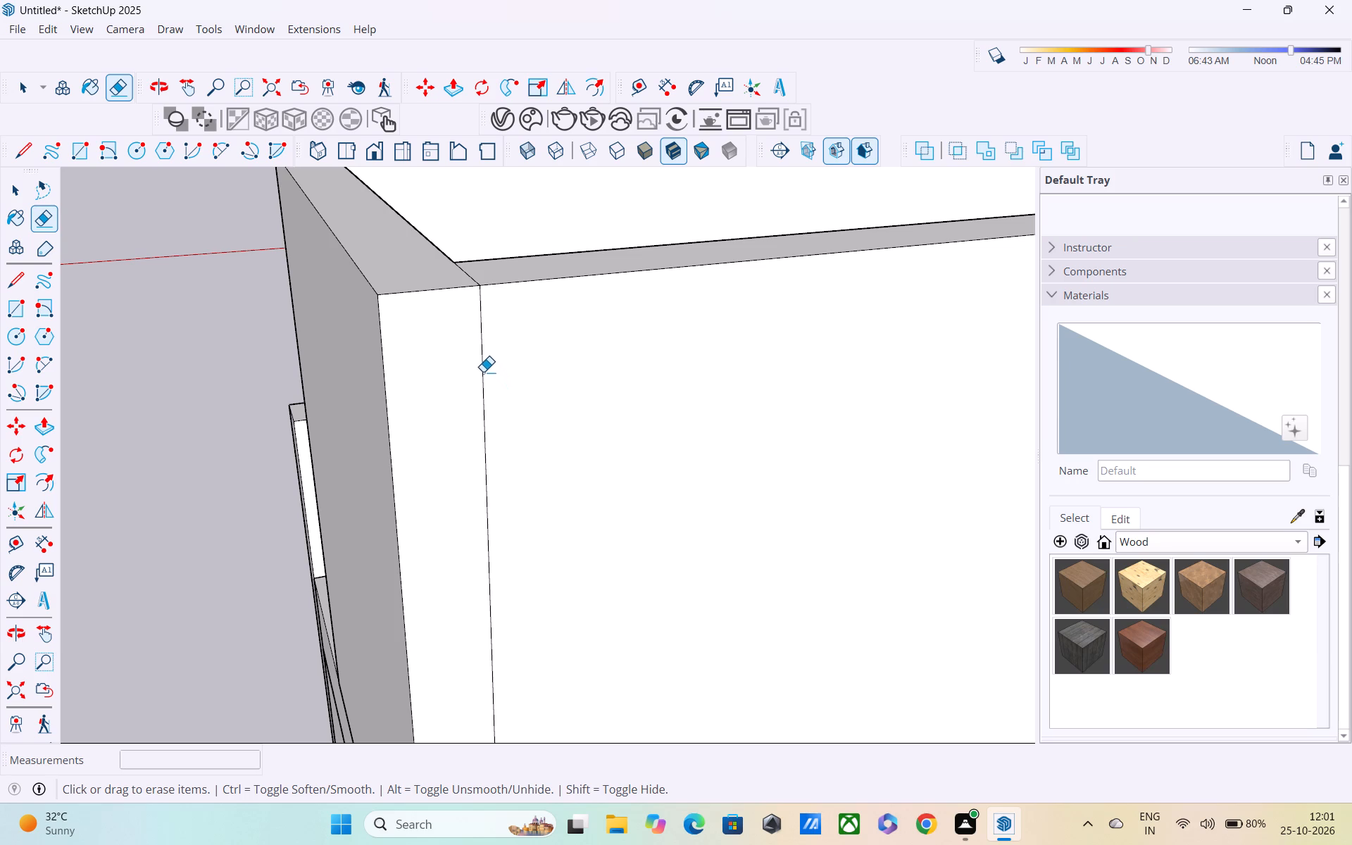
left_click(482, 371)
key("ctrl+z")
Inside the room group, erase the vertical seam line beside the outer corner on the side facing the open slab.
key("space")
middle_click_drag(378, 382, 423, 492, "shift")
middle_click_drag(519, 420, 518, 426)
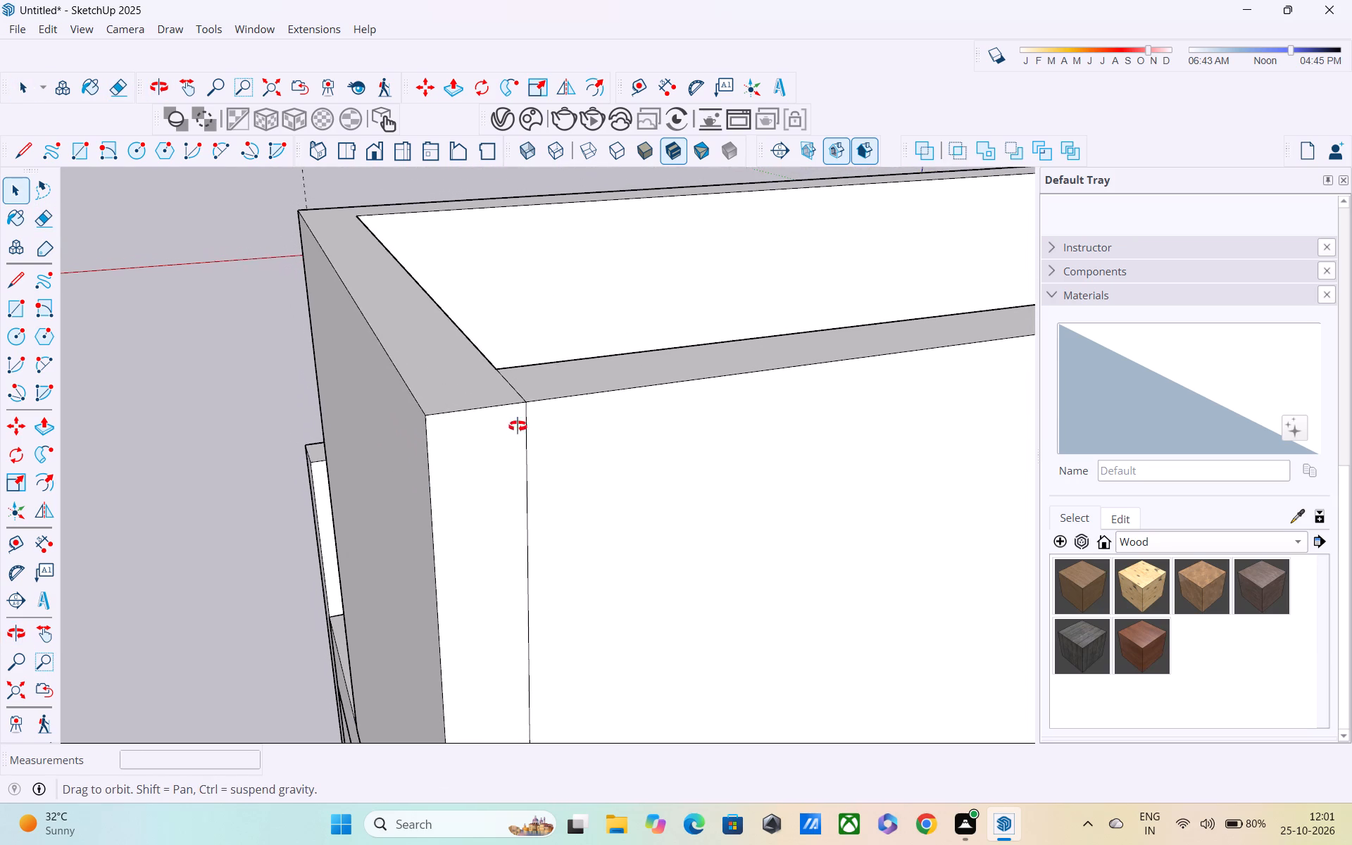
middle_click_drag(518, 426, 469, 531)
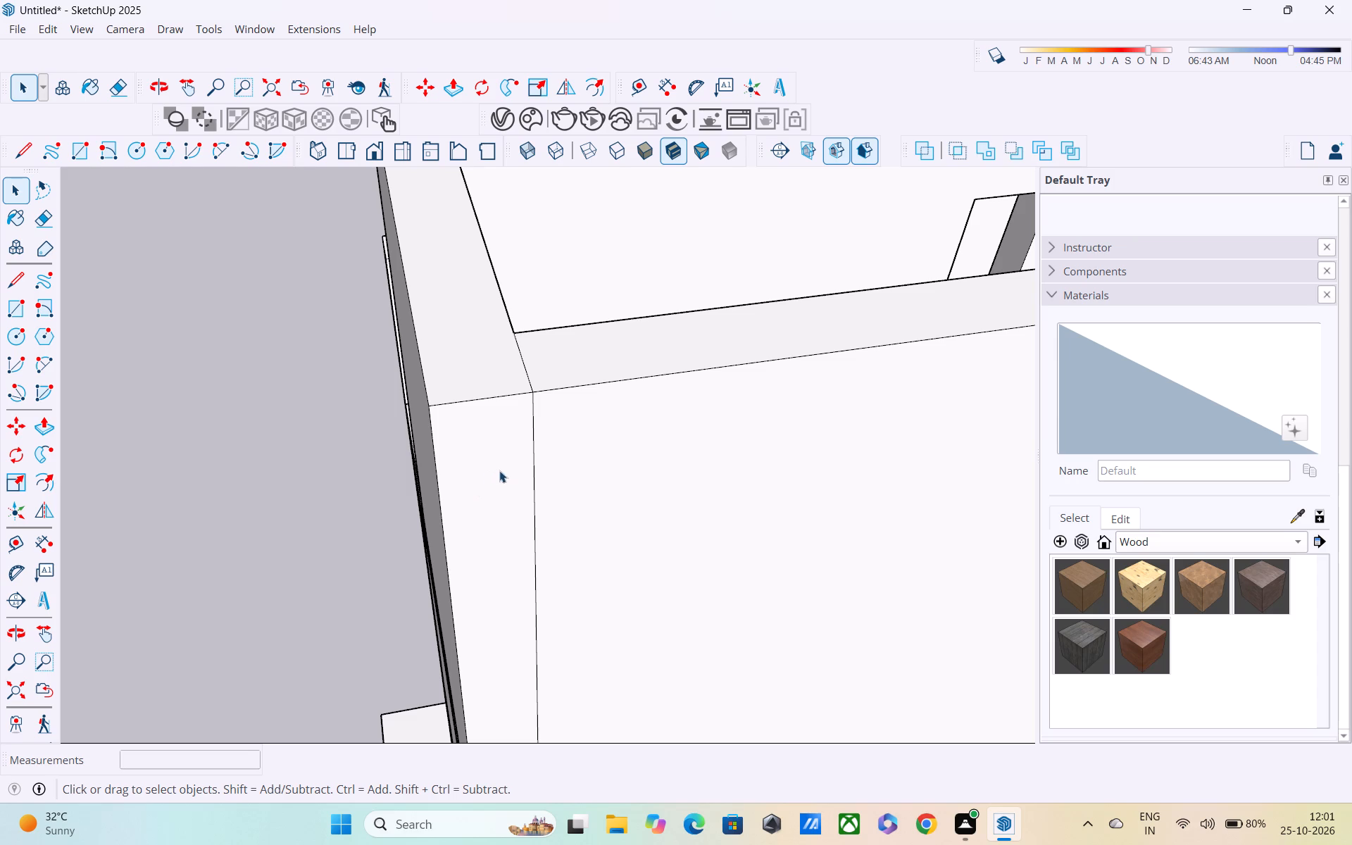
middle_click_drag(499, 467, 410, 387)
scroll(481, 475, "down", 2)
middle_click_drag(495, 499, 423, 378)
scroll(583, 537, "down", 3)
middle_click_drag(534, 523, 556, 551)
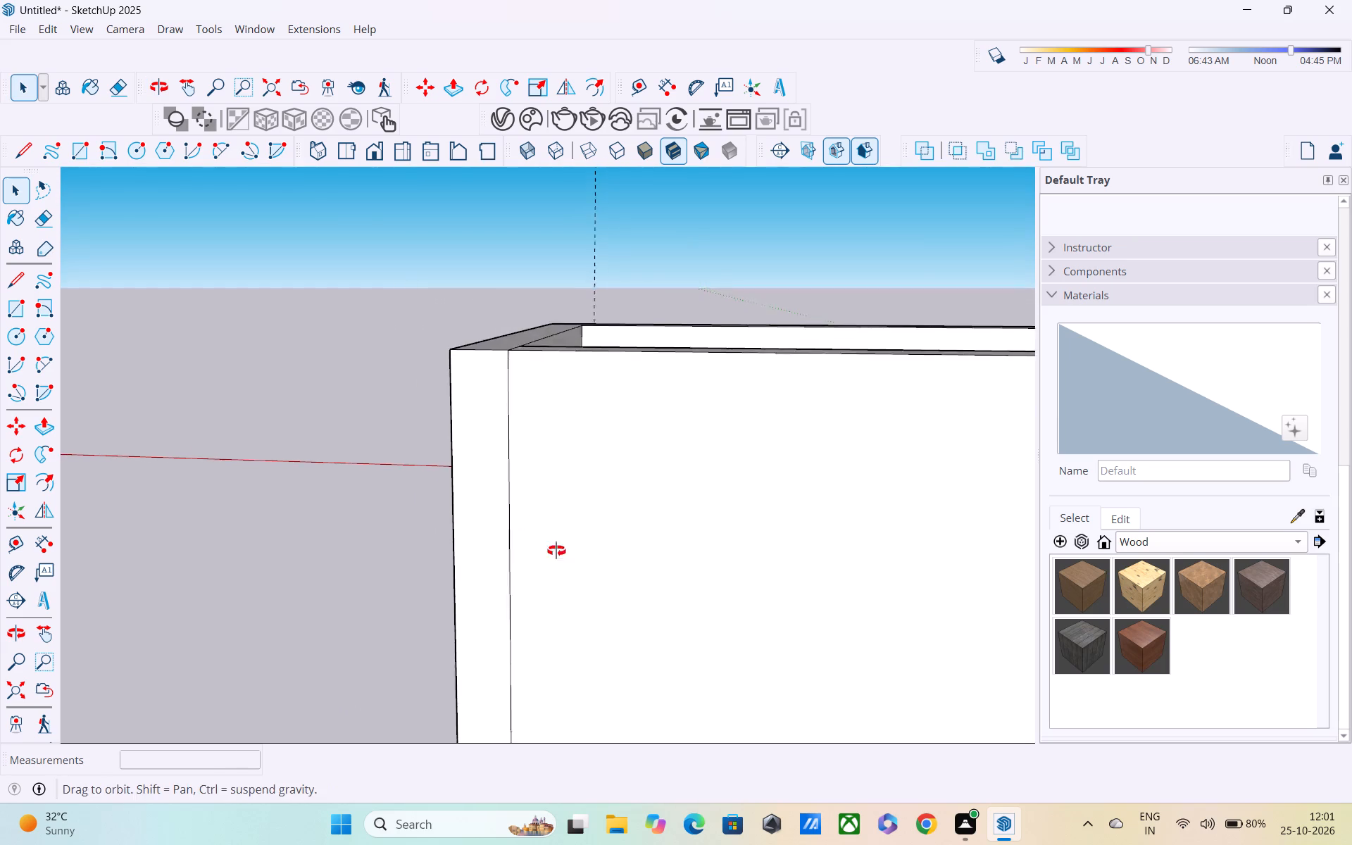
middle_click_drag(556, 551, 605, 596)
scroll(558, 475, "up", 3)
double_click(596, 465)
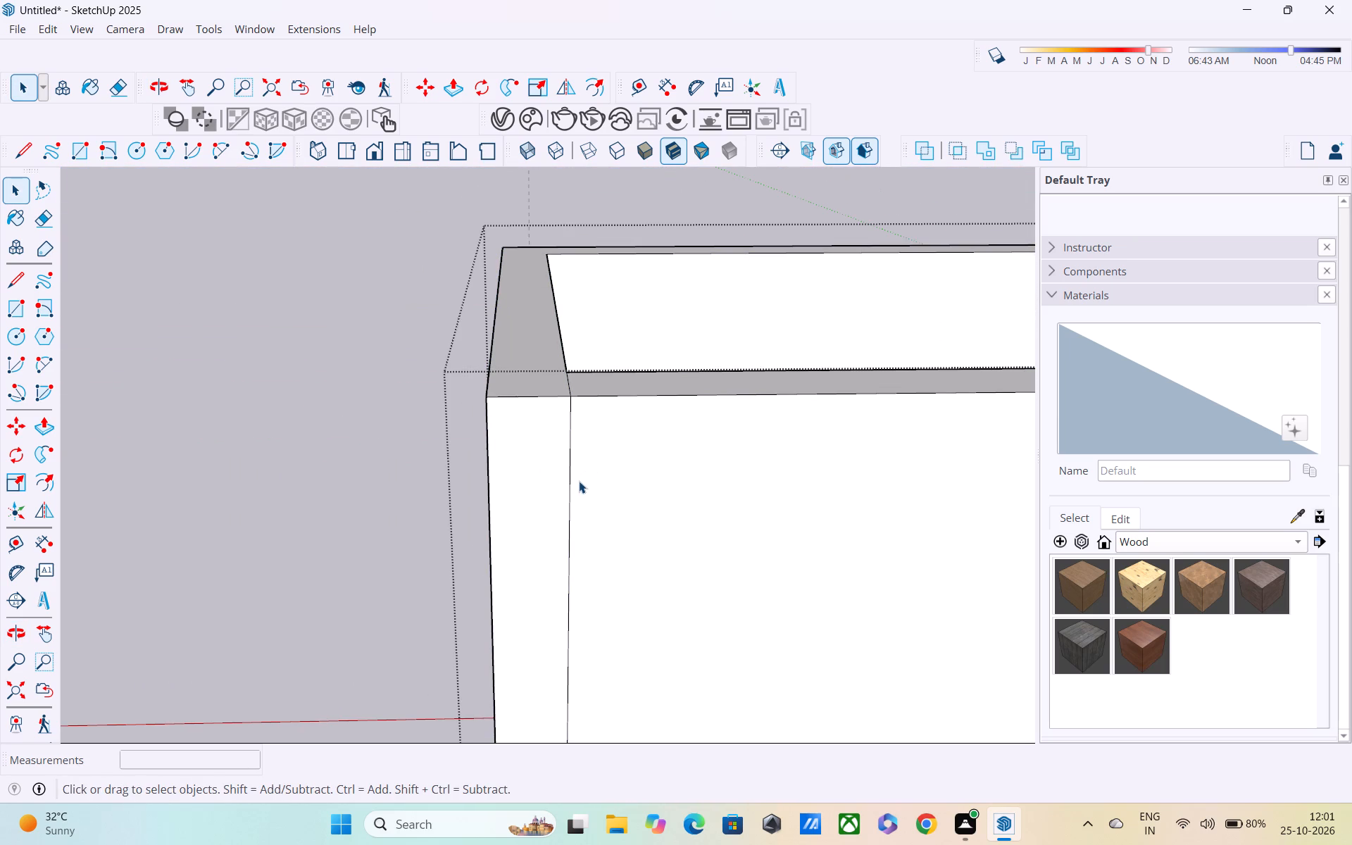
key("e")
scroll(568, 470, "up", 3)
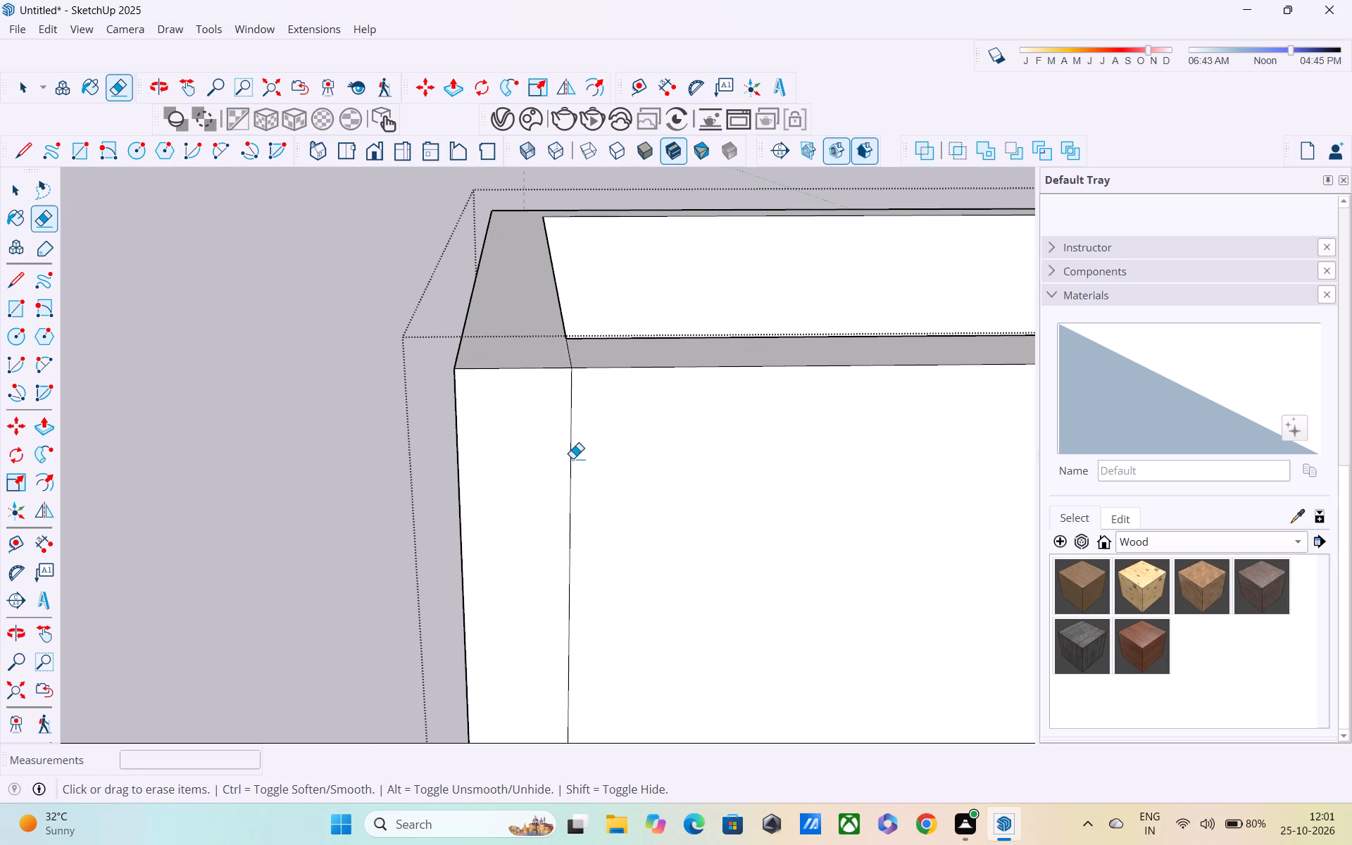
left_click(572, 458)
Erase the short seam line across the wall top at the same corner, and exit the room group.
middle_click_drag(572, 450, 608, 572, "shift")
scroll(578, 470, "up", 4)
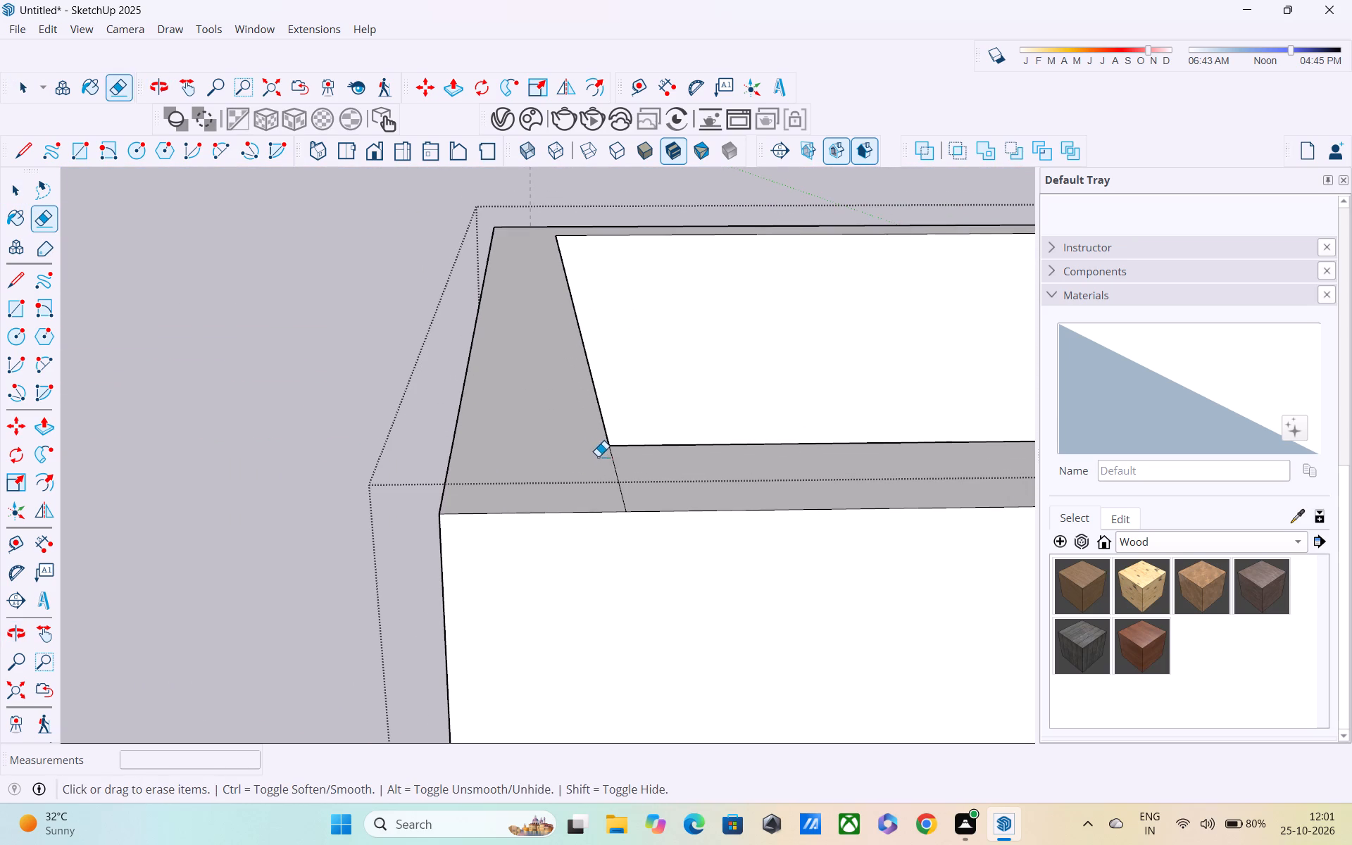
left_click(618, 477)
scroll(630, 515, "down", 2)
middle_click_drag(630, 515, 801, 570)
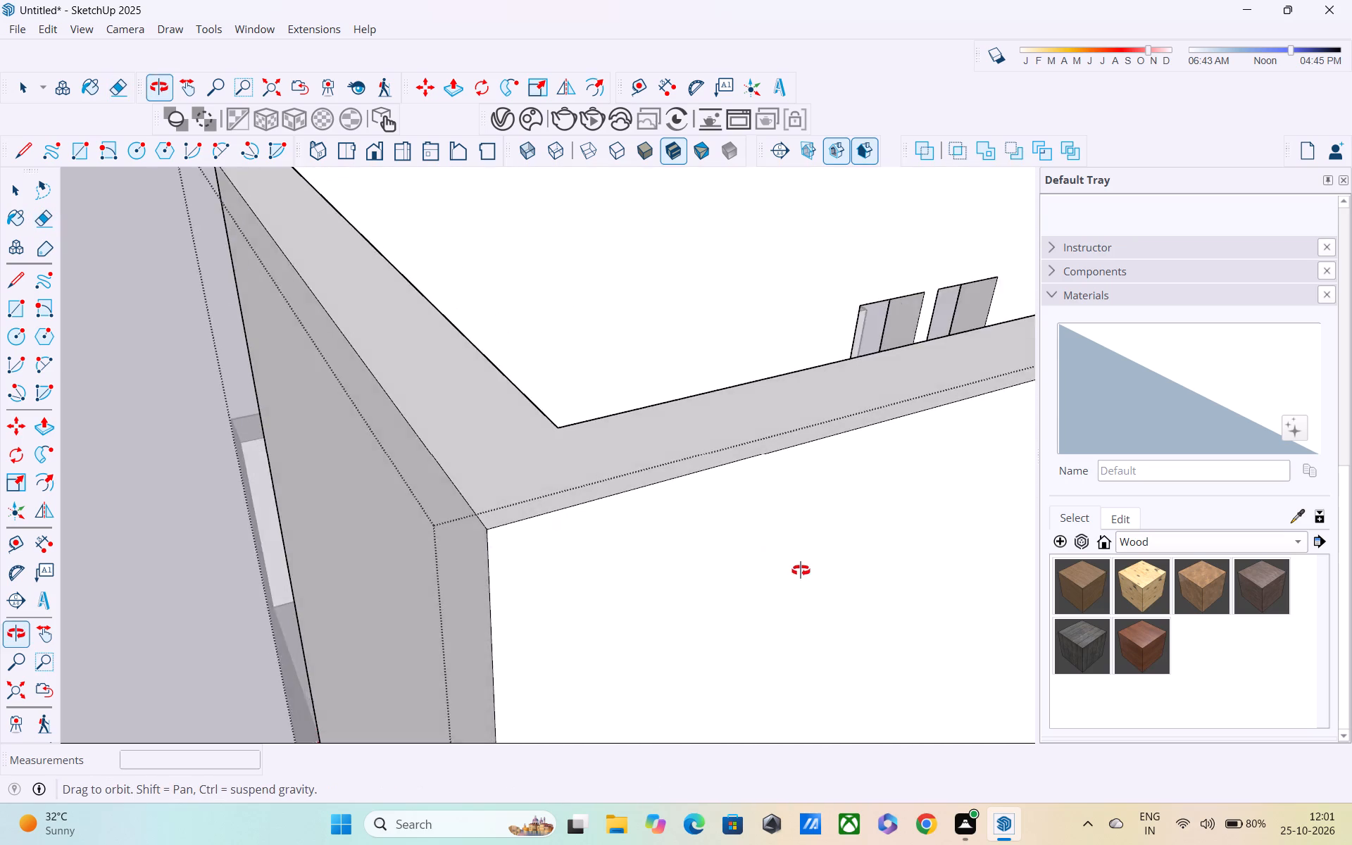
middle_click_drag(801, 570, 801, 569)
scroll(717, 527, "down", 8)
scroll(640, 524, "down", 1)
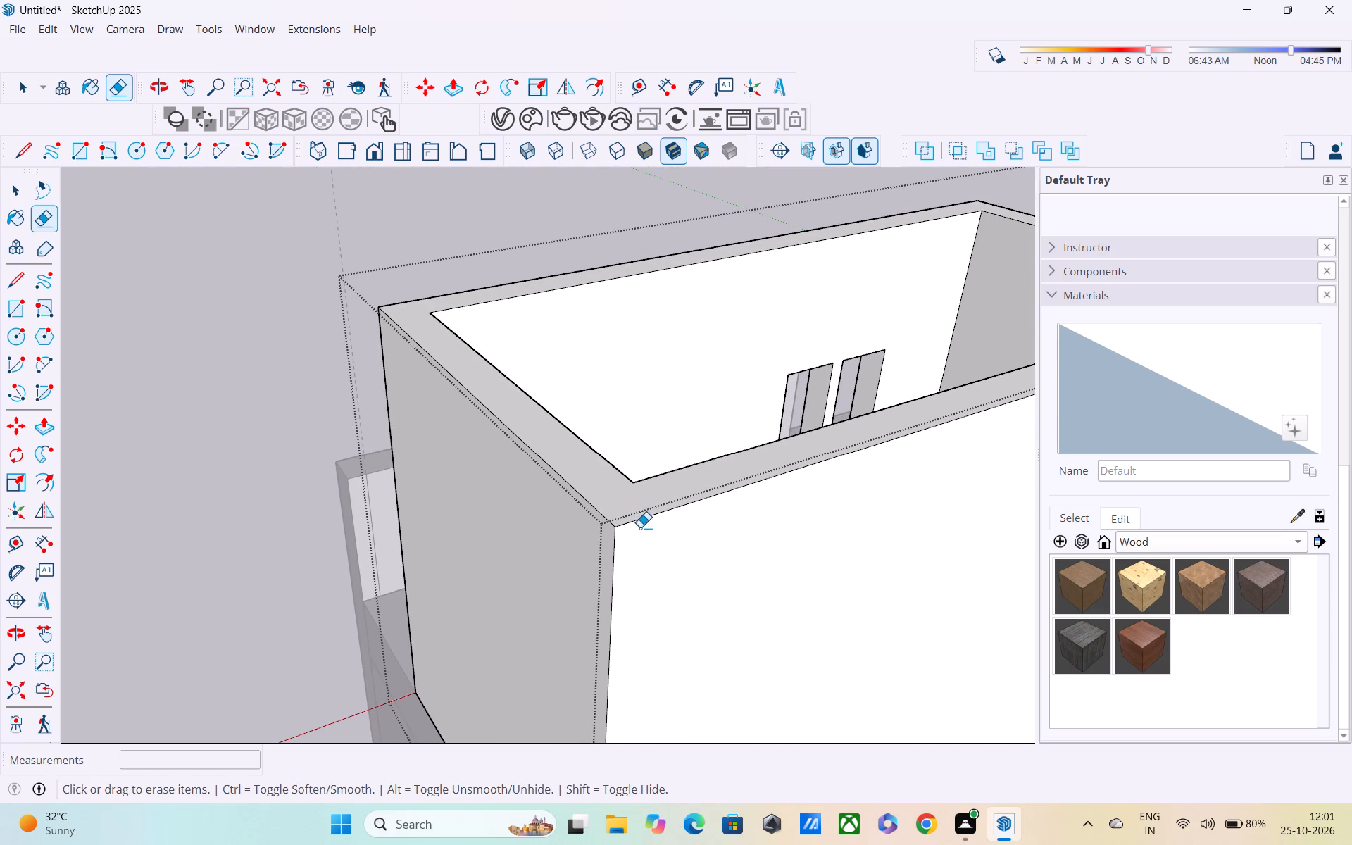
scroll(630, 519, "down", 4)
middle_click_drag(644, 546, 578, 411)
middle_click_drag(578, 418, 534, 364, "shift")
scroll(546, 397, "down", 5)
middle_click_drag(584, 444, 735, 549)
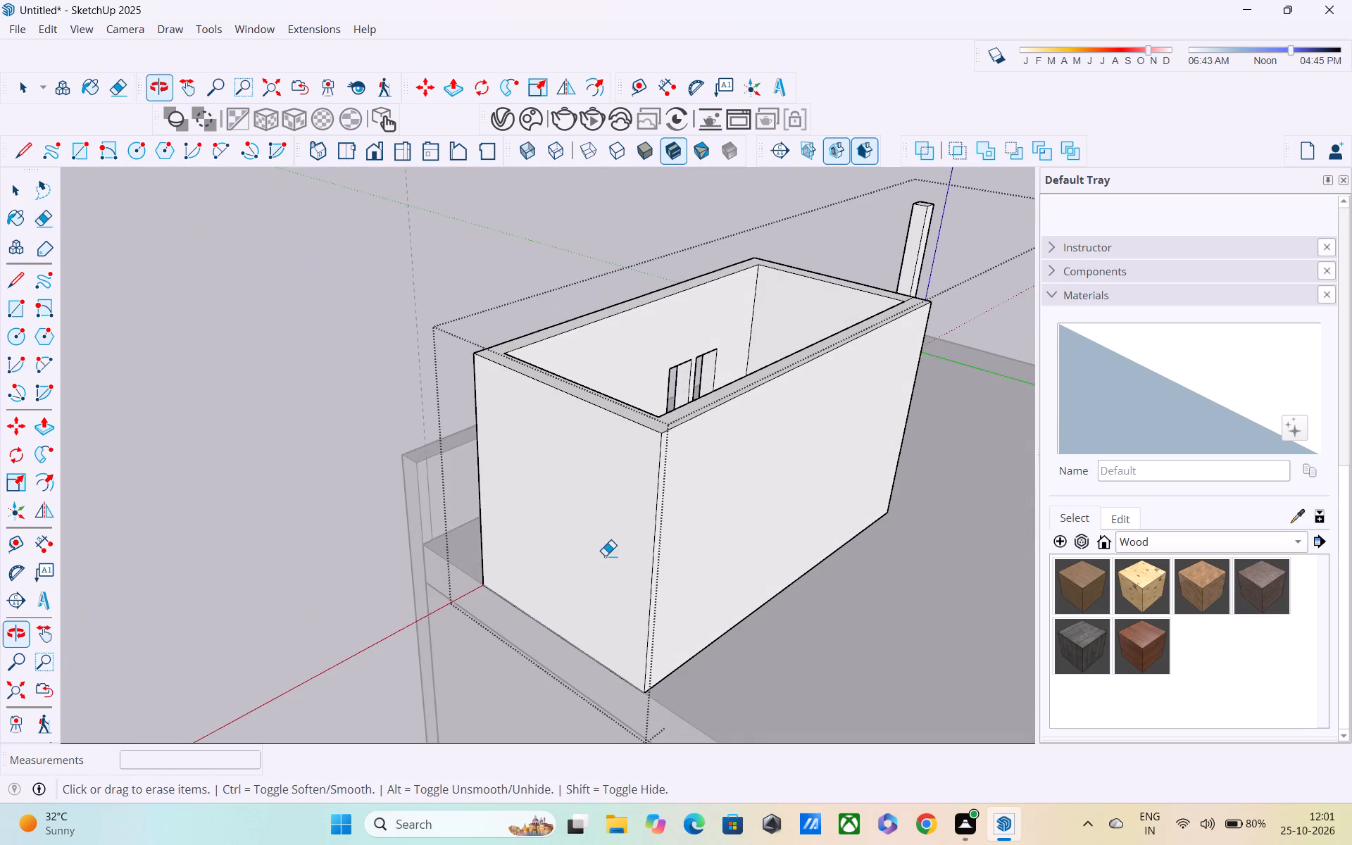
key("space")
left_click(332, 477)
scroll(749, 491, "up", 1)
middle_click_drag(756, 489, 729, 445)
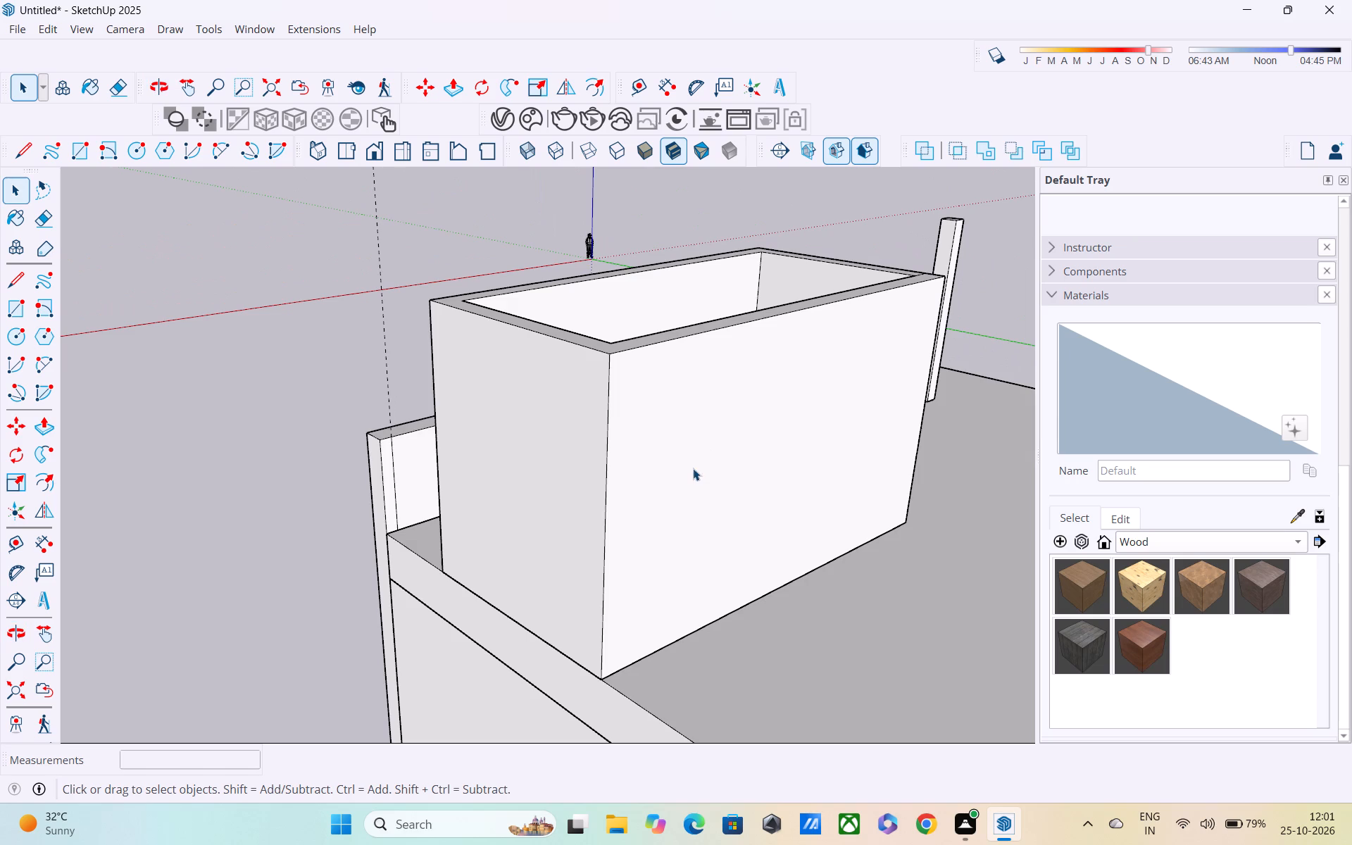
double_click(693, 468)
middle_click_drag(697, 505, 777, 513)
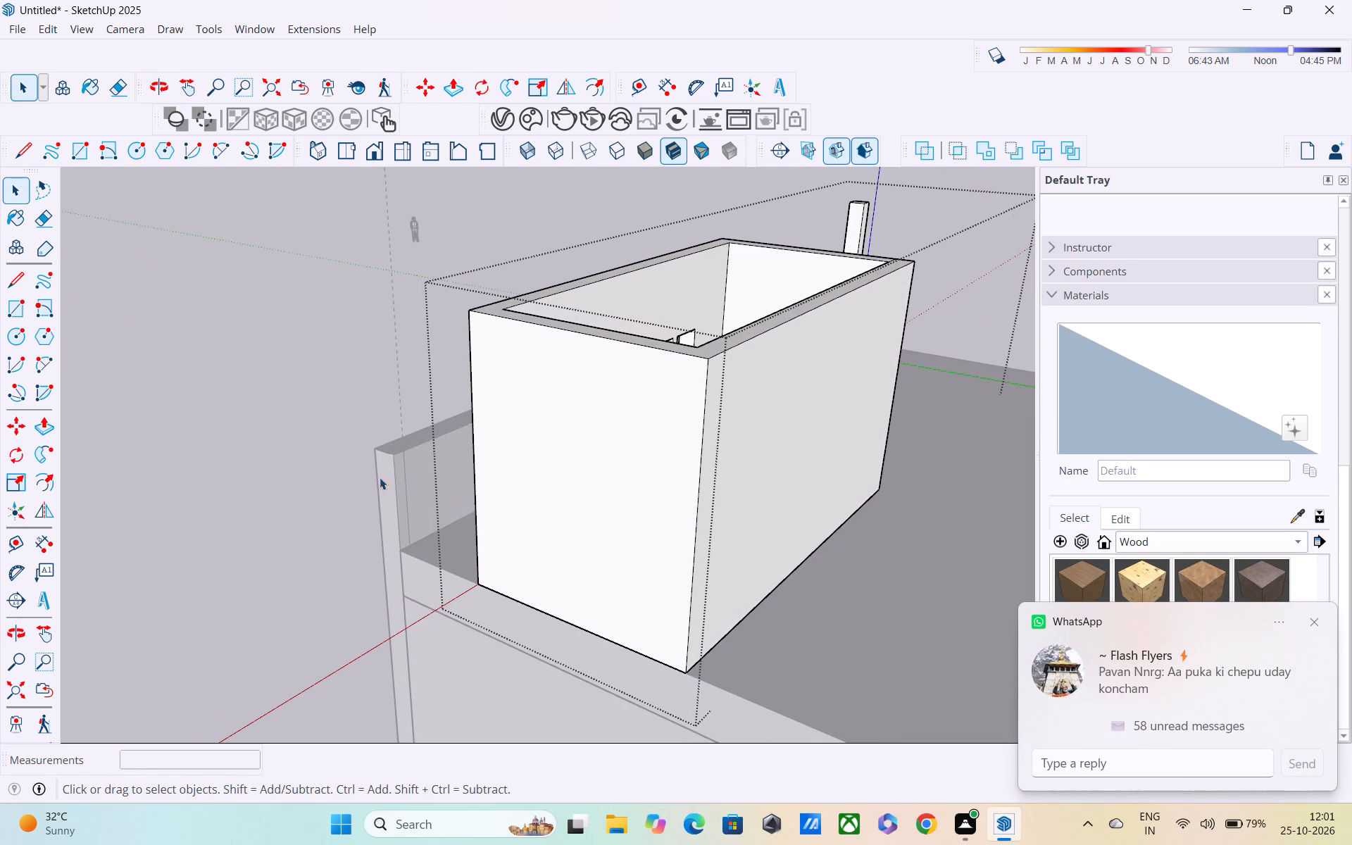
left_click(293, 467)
Stretch the top-storey room group along the green axis with Scale, moving its side outward over the open slab.
left_click(651, 430)
key("s")
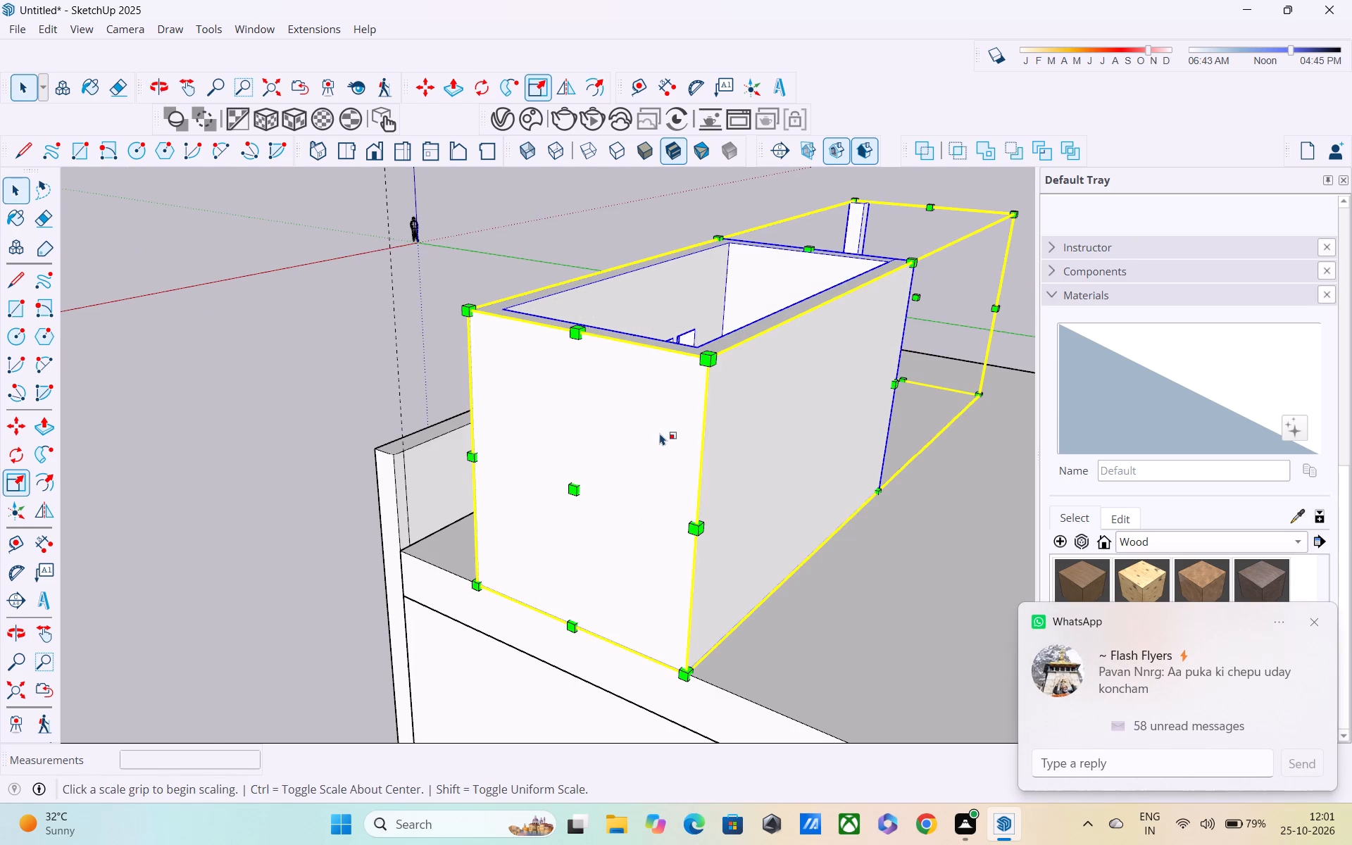
middle_click_drag(884, 340, 717, 389)
scroll(718, 389, "down", 4)
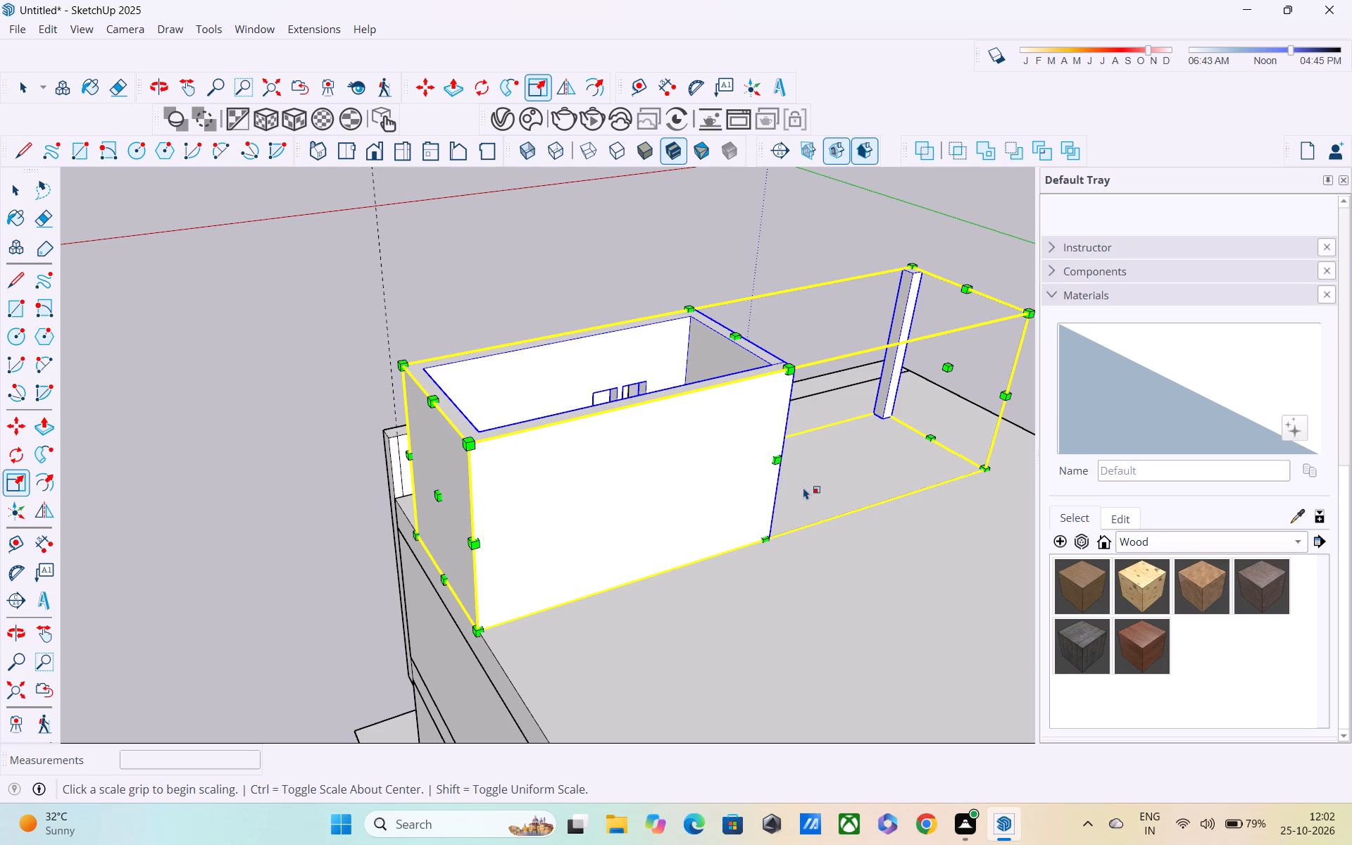
scroll(803, 487, "down", 6)
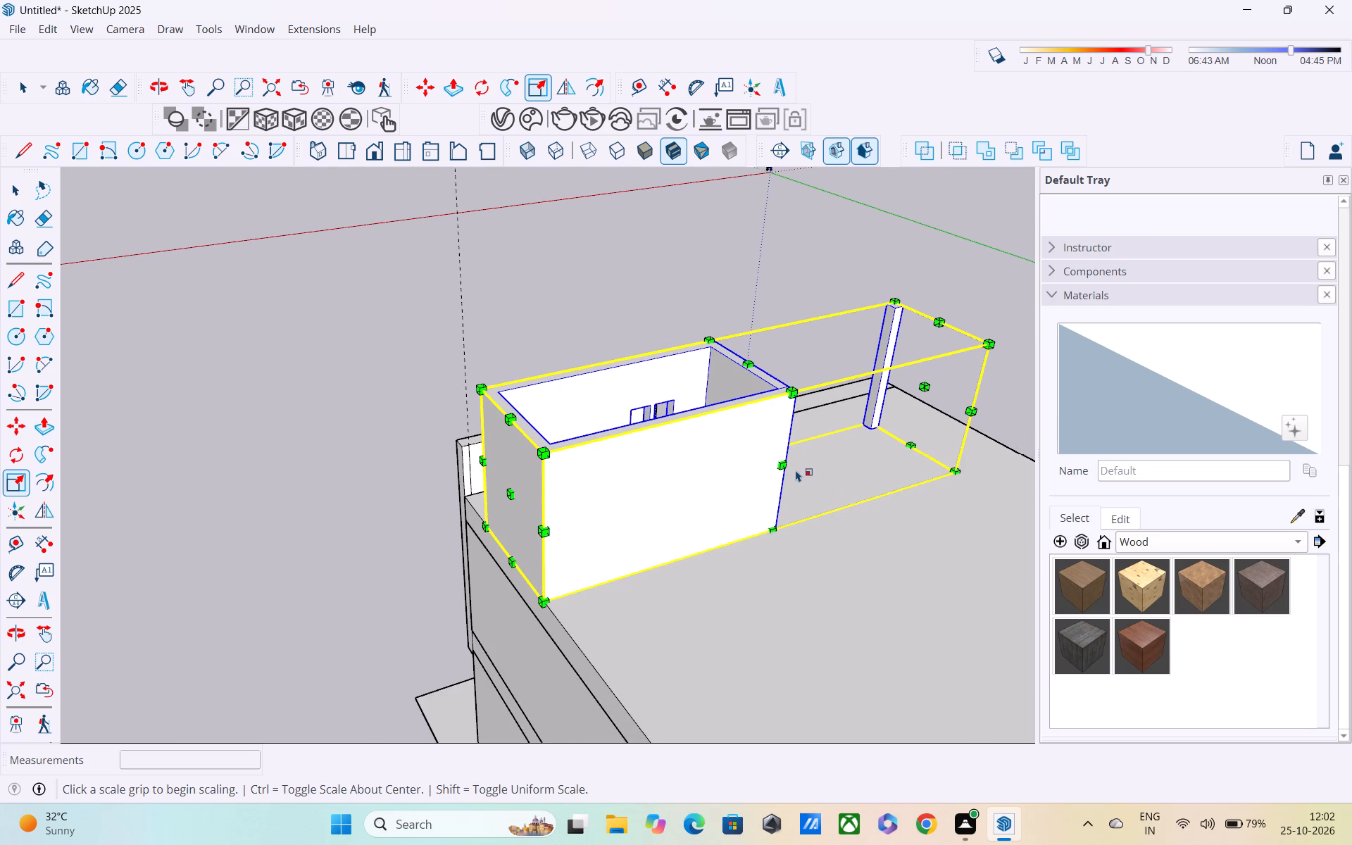
left_click(787, 465)
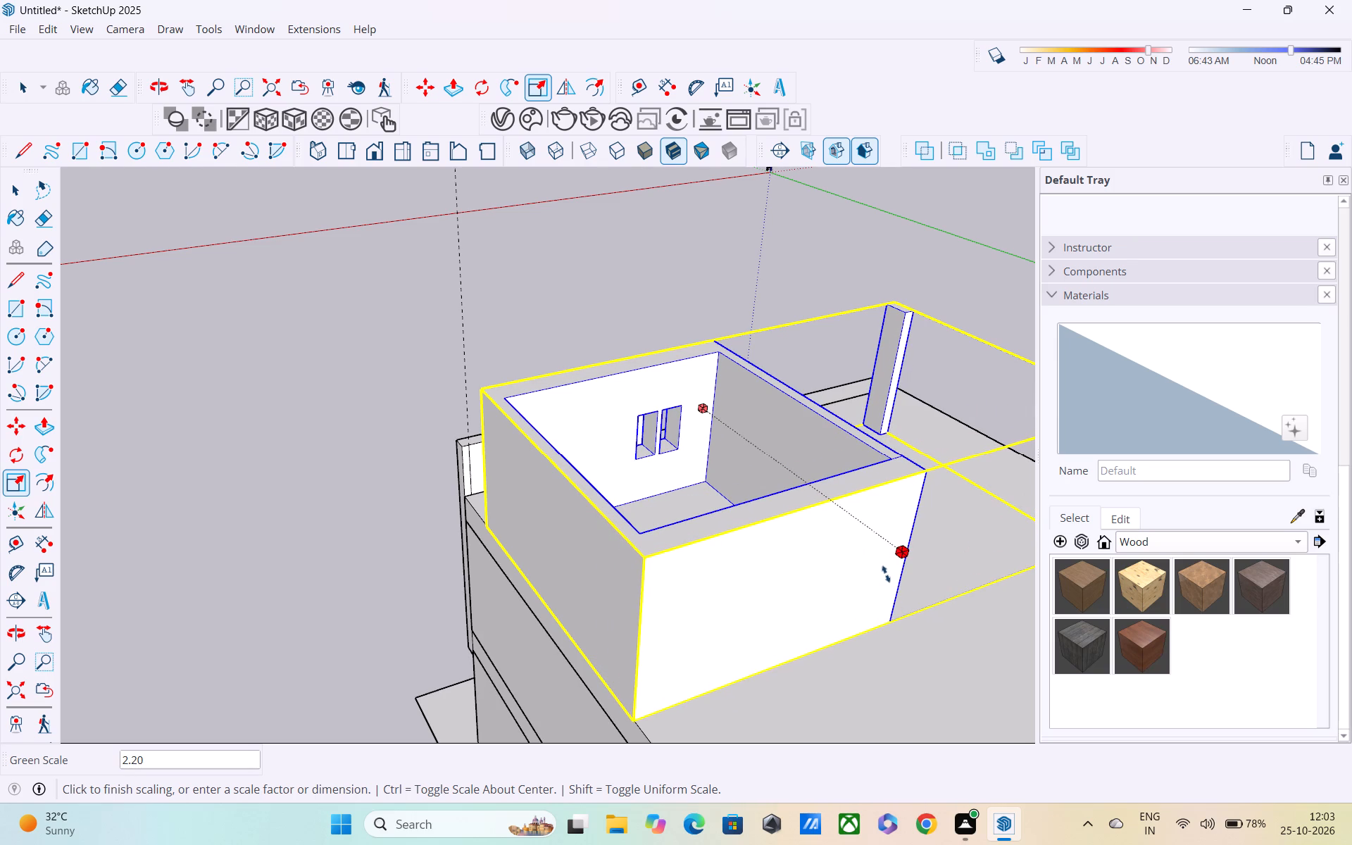
key("Escape")
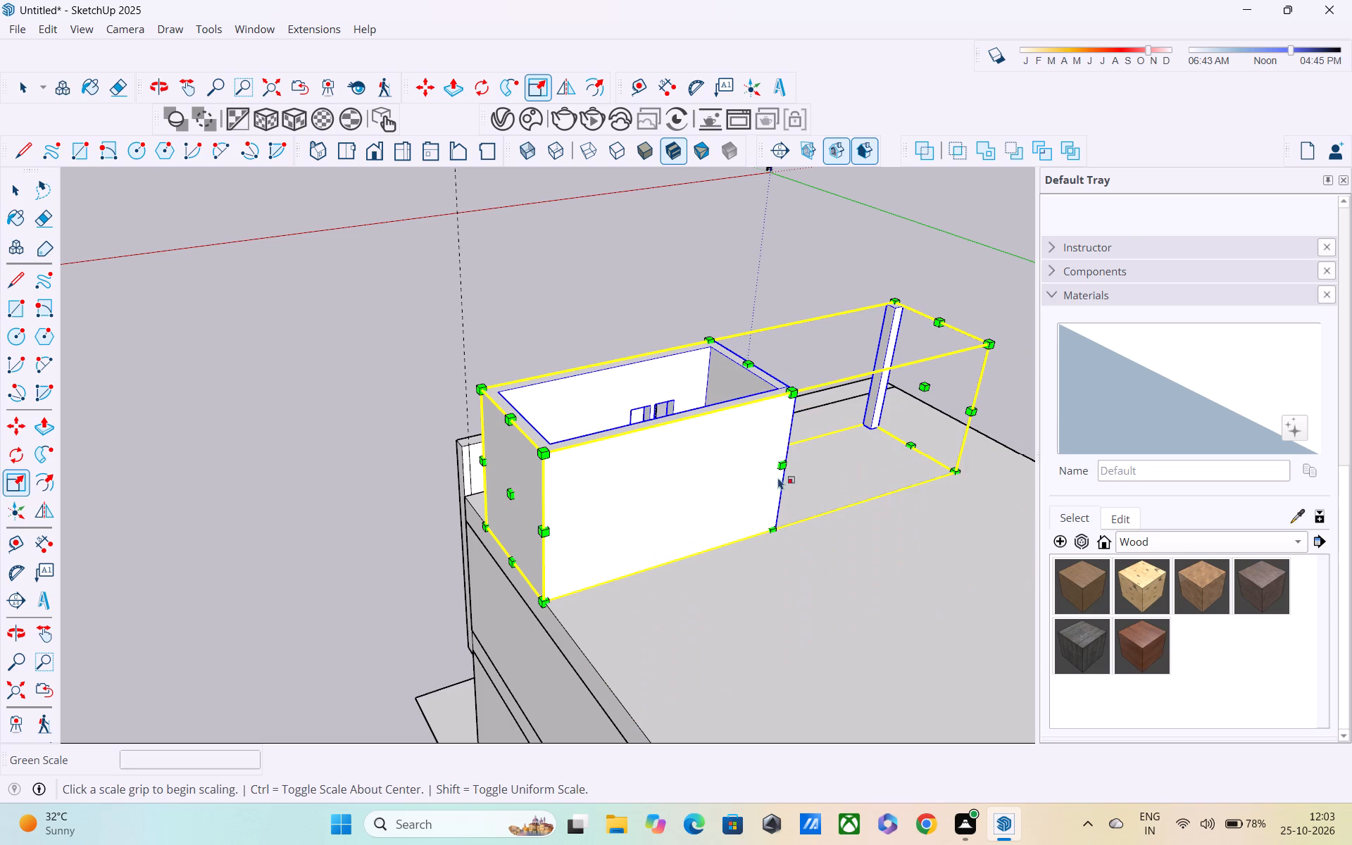
left_click(778, 461)
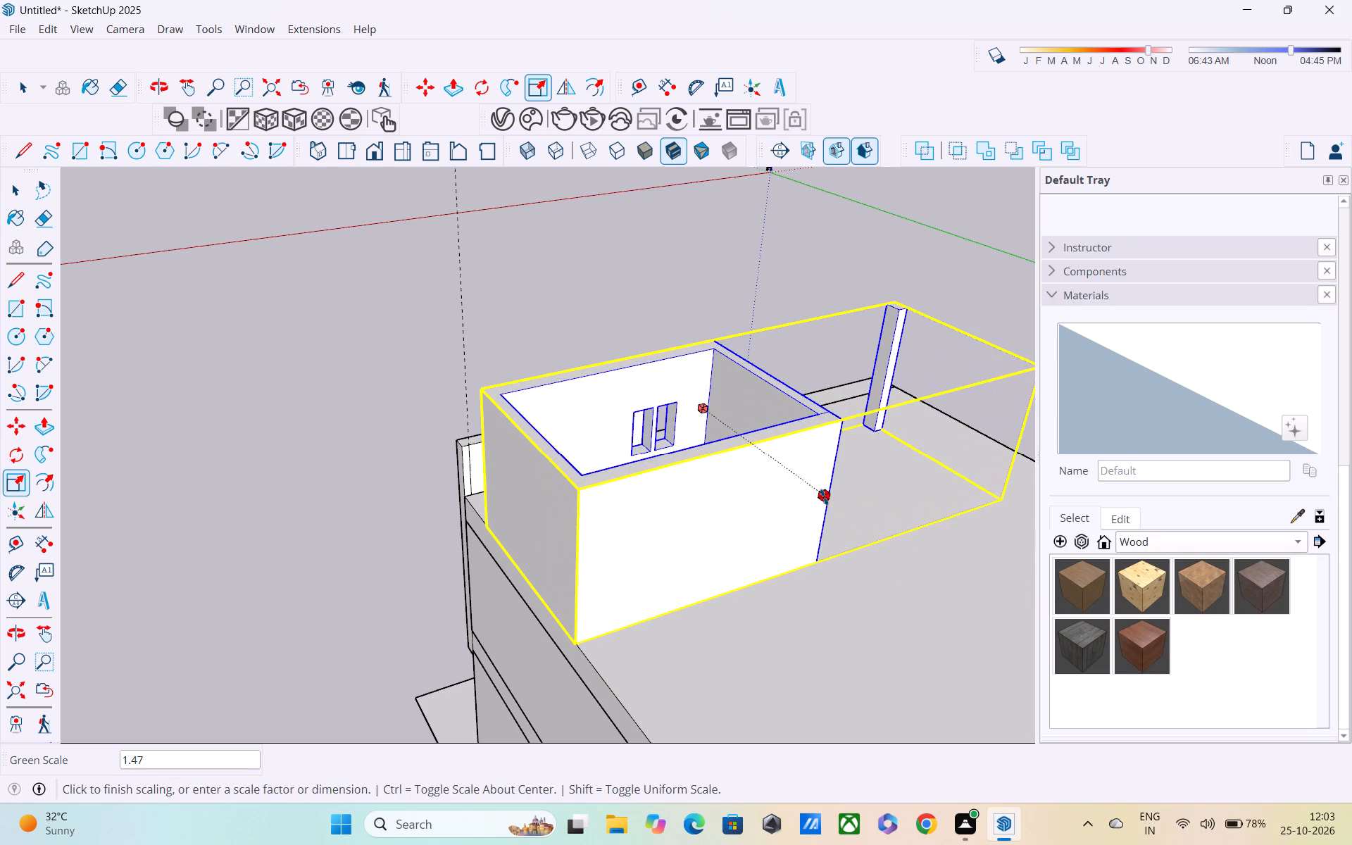
middle_click_drag(824, 497, 746, 391)
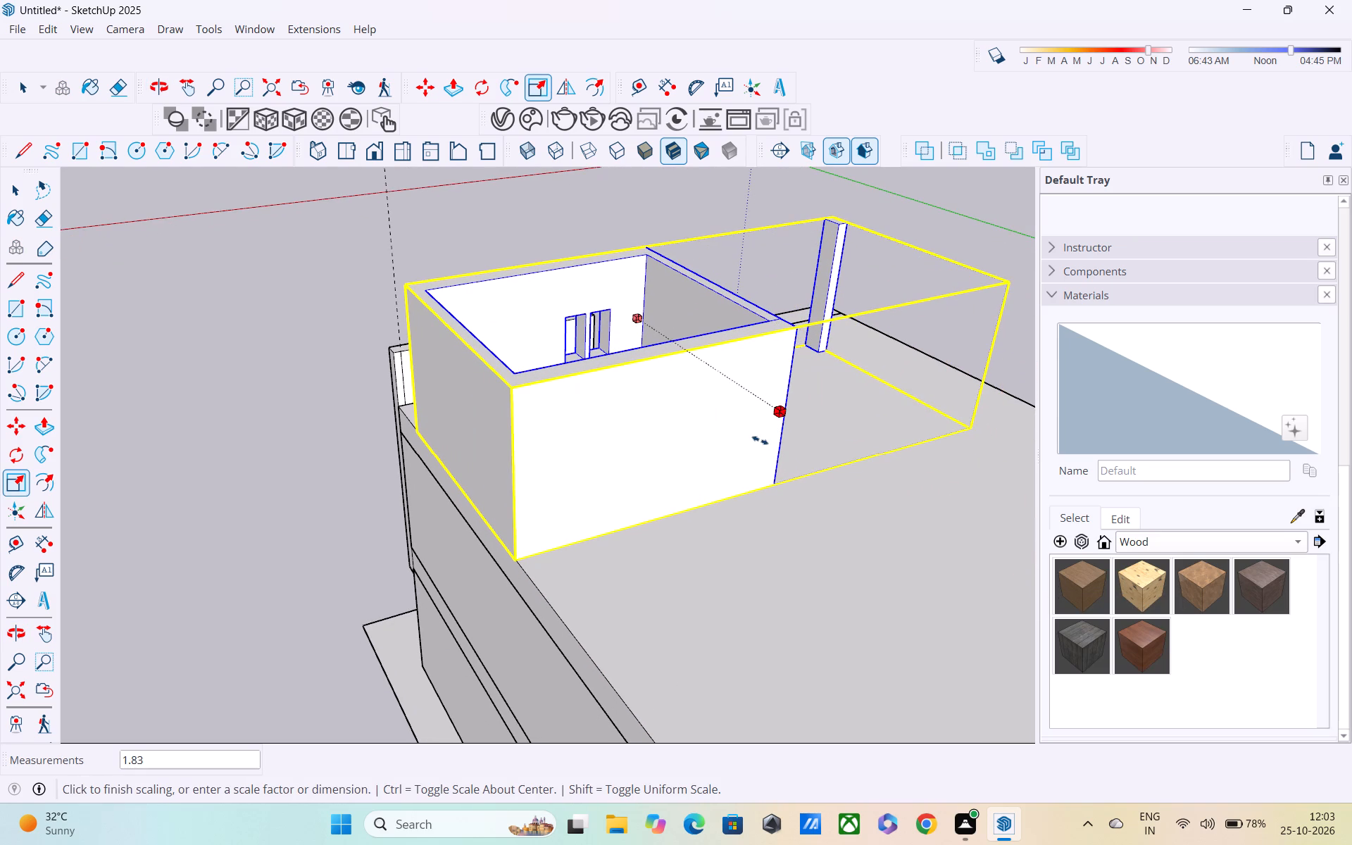
middle_click_drag(765, 446, 766, 475)
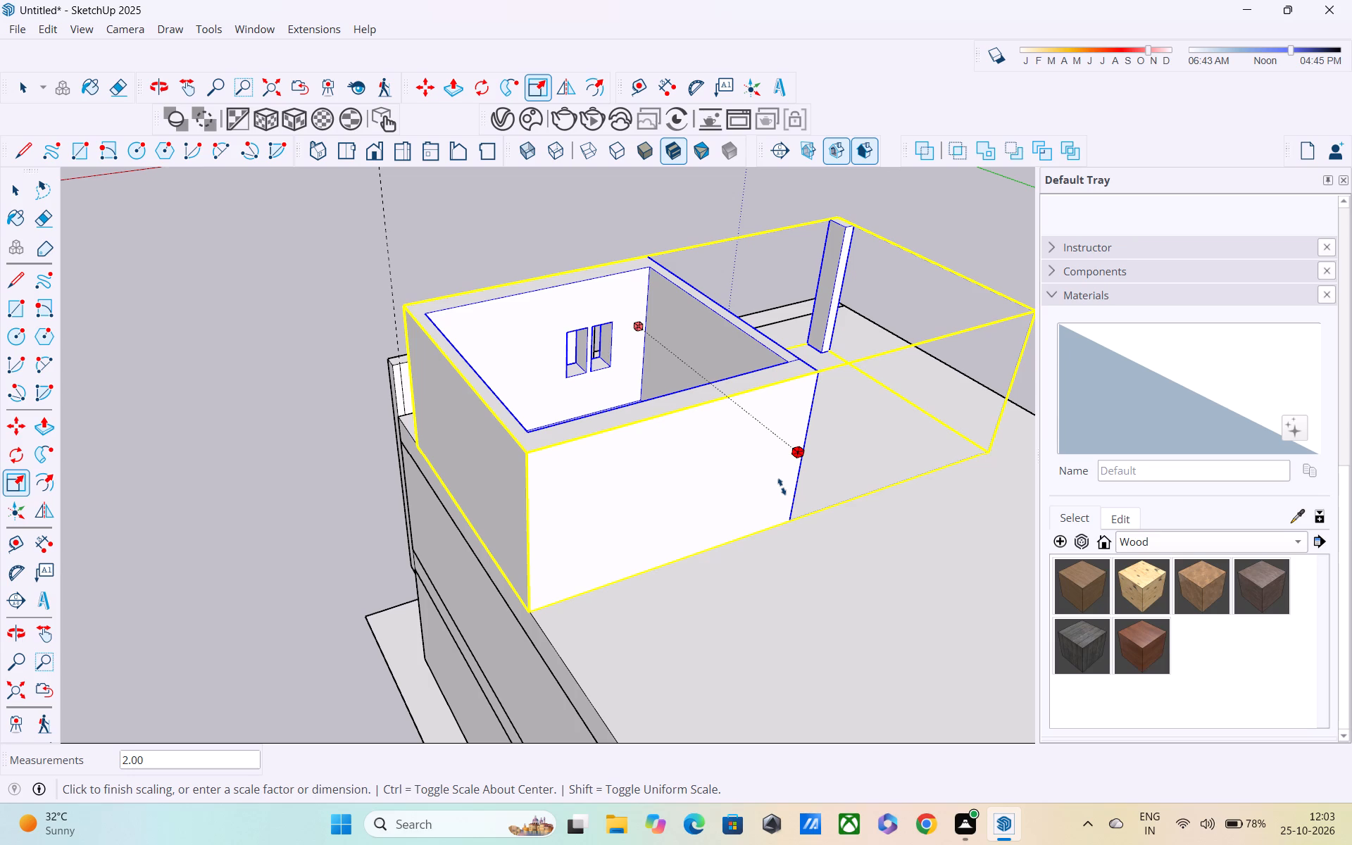
key("Escape")
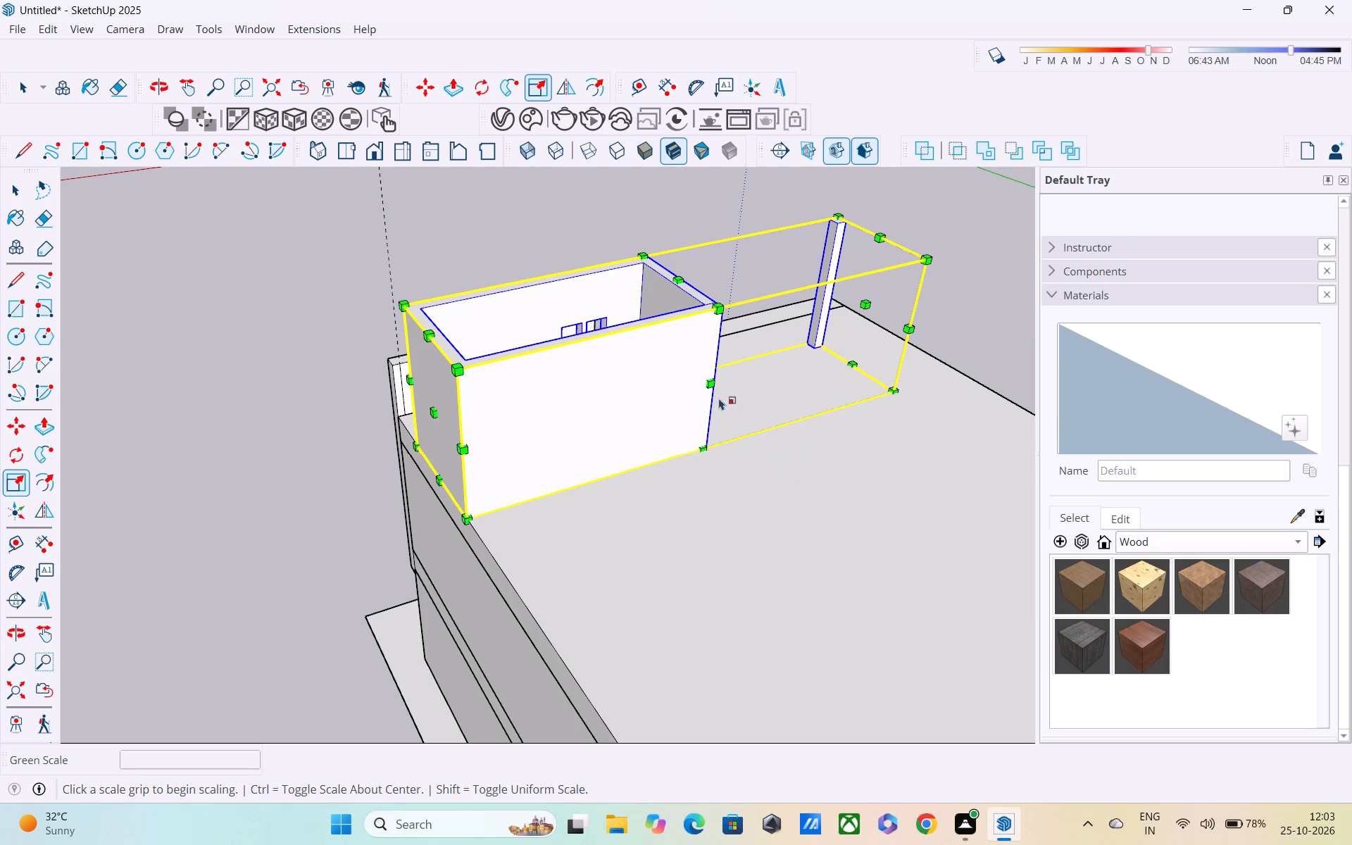
left_click(708, 384)
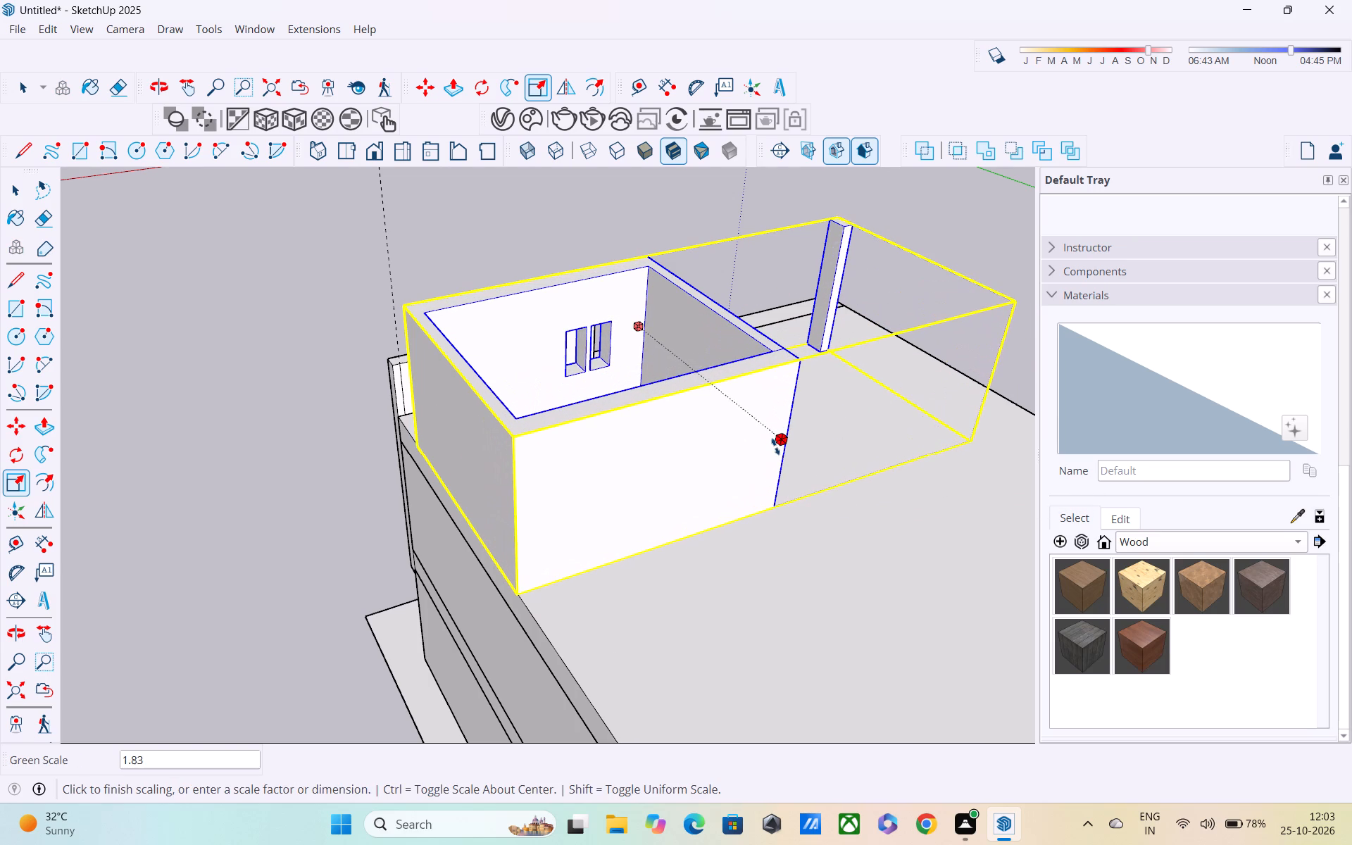
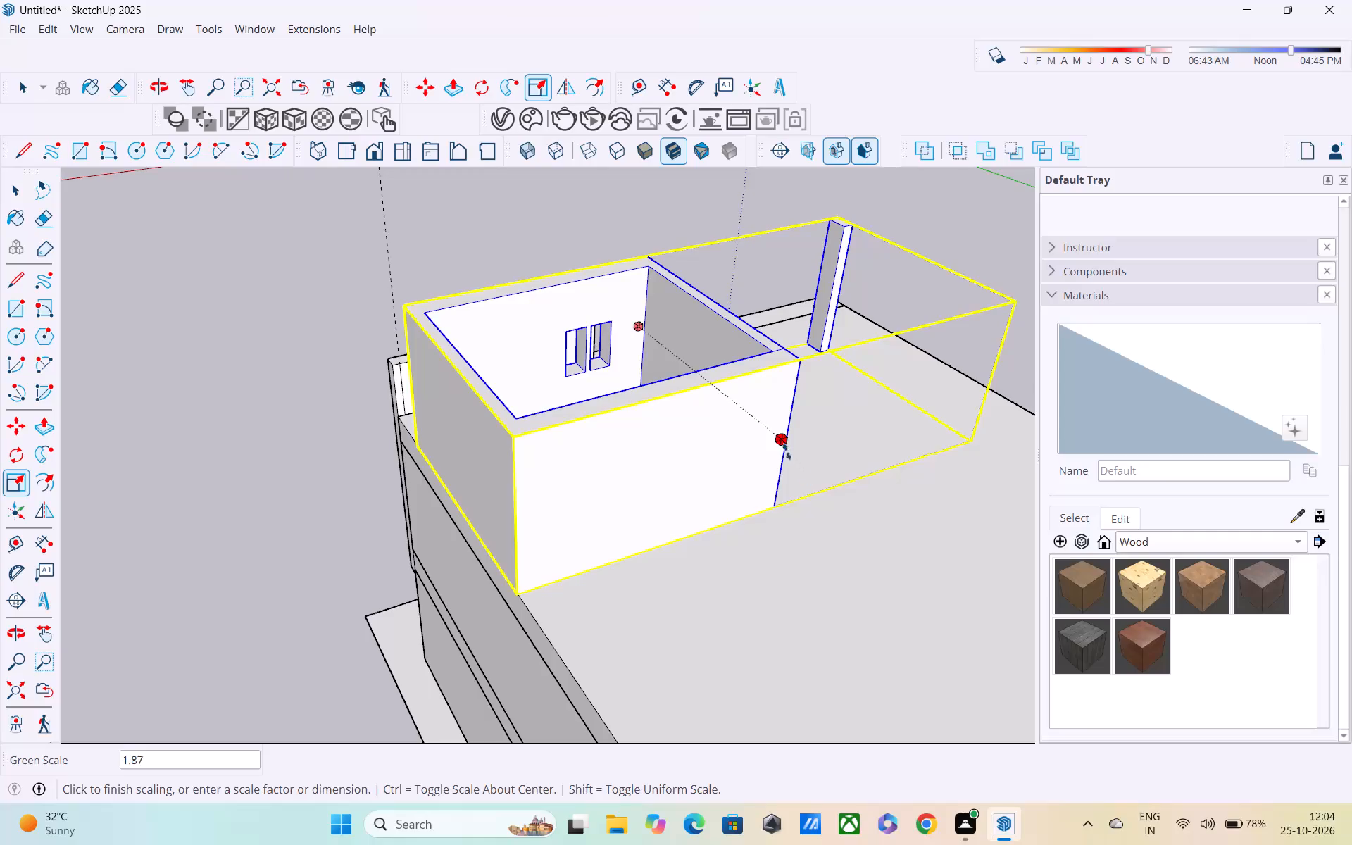
Finish stretching the top-storey room group along the green axis to a scale of about 2.18, fine-tune its outer side, and deselect it.
left_click_drag(783, 446, 812, 471)
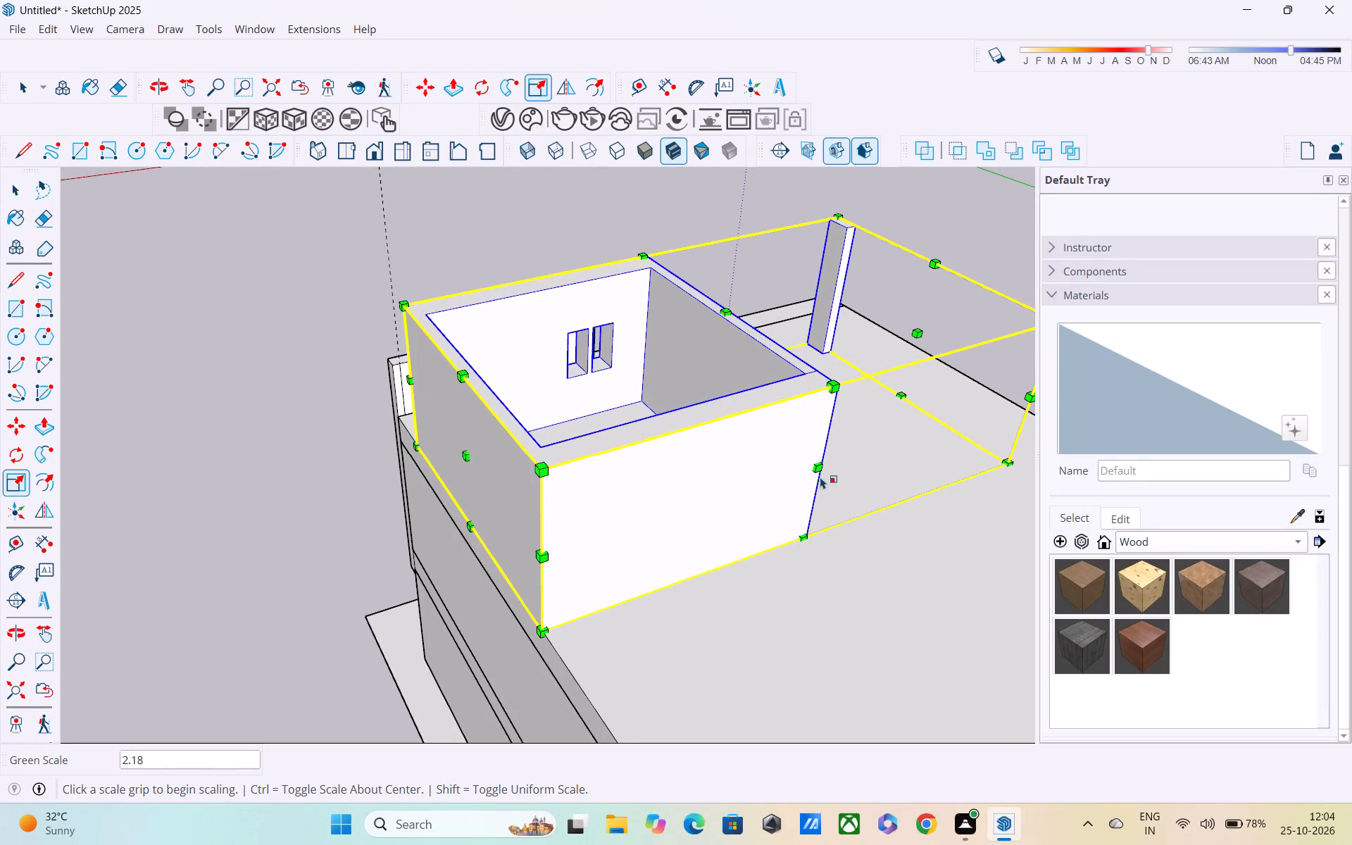
left_click(813, 471)
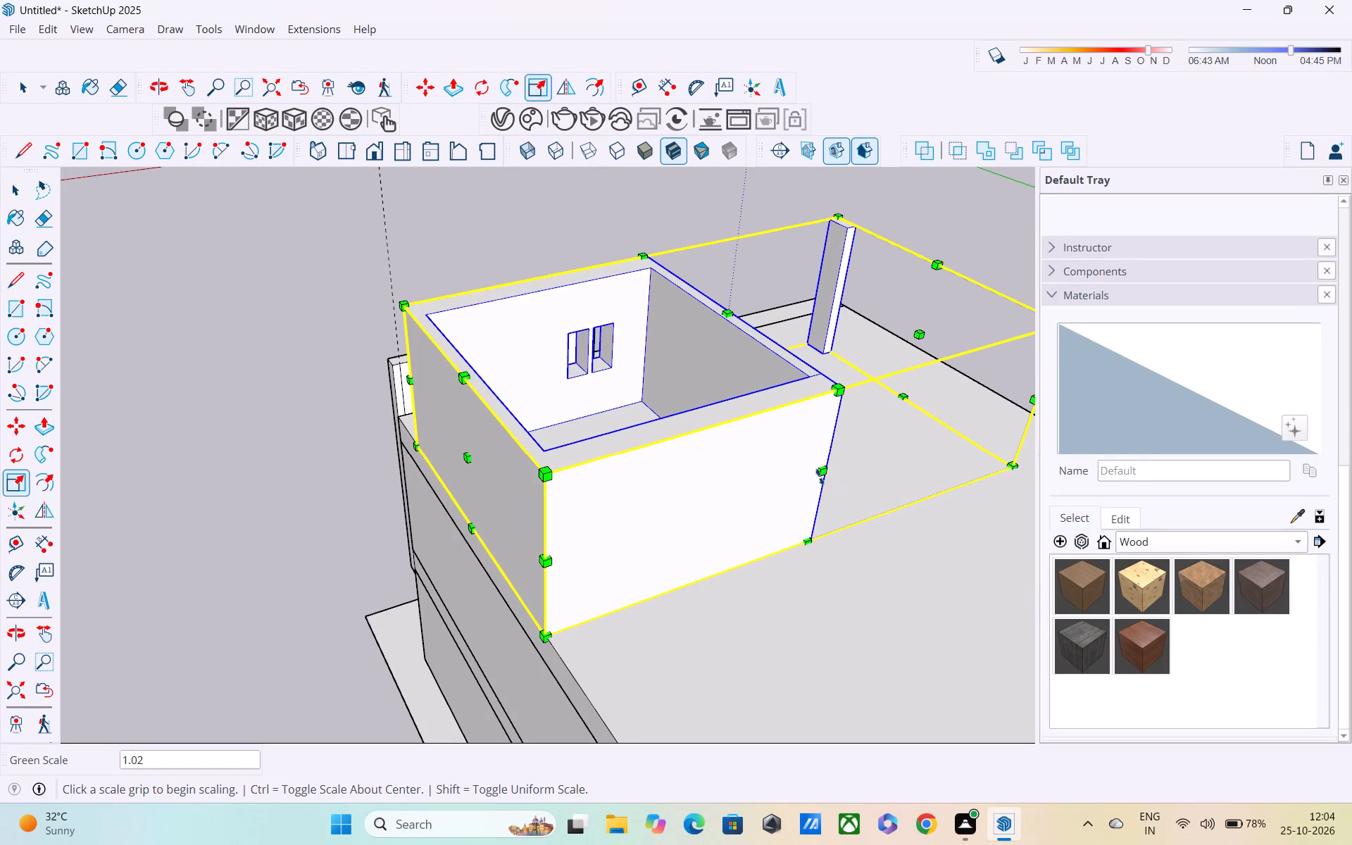
left_click_drag(819, 476, 831, 484)
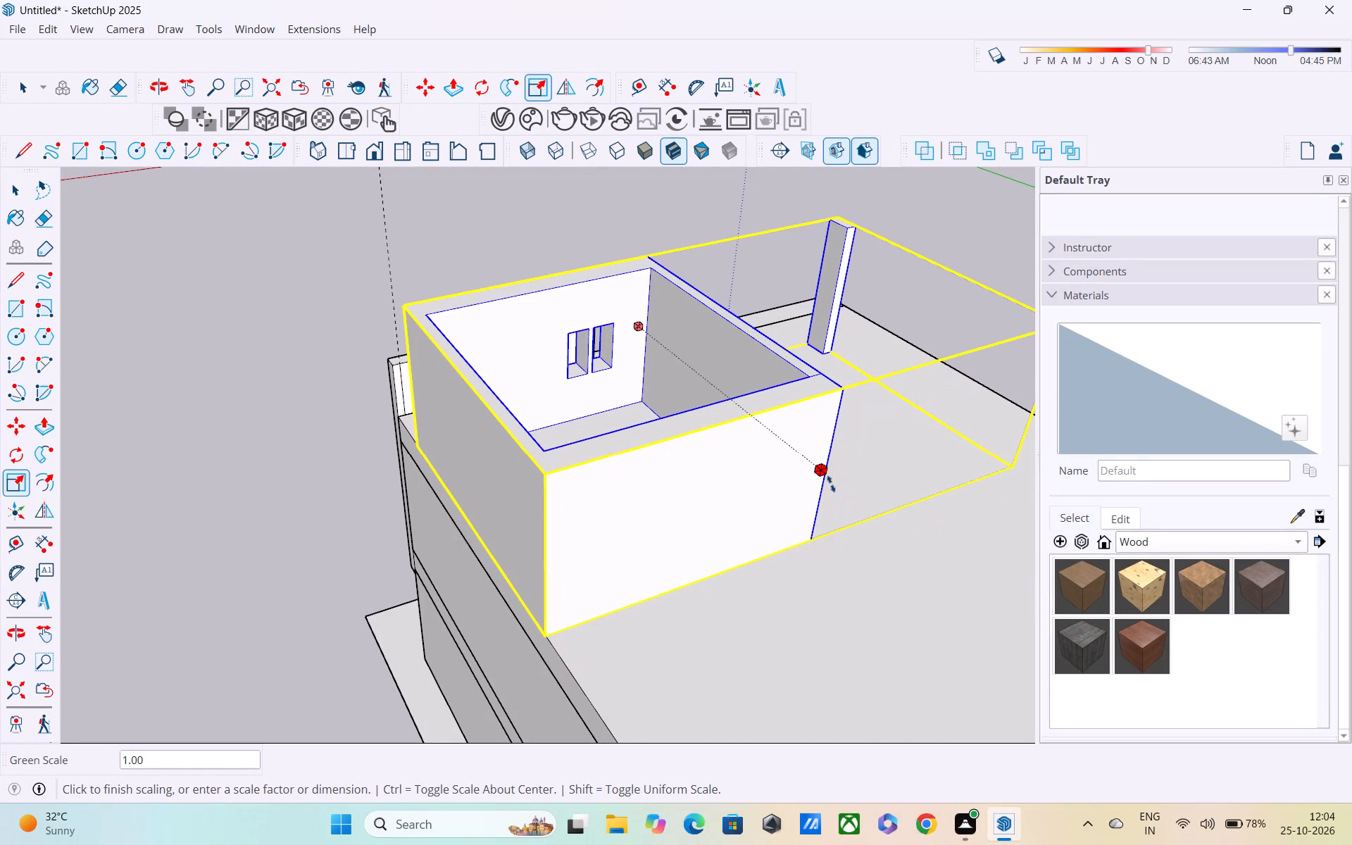
left_click_drag(831, 484, 812, 466)
middle_click_drag(741, 482, 699, 482)
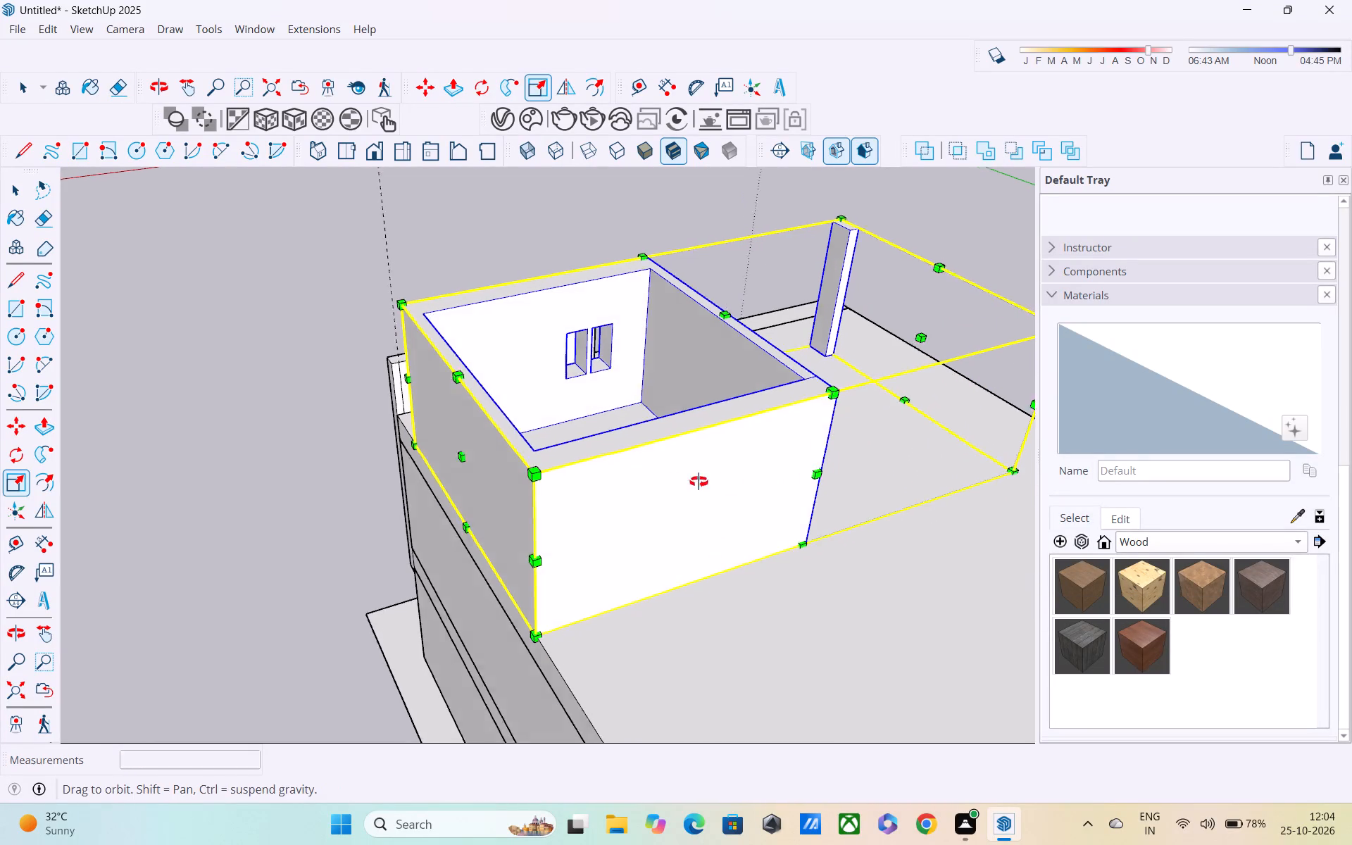
middle_click_drag(699, 482, 268, 480)
scroll(252, 465, "down", 5)
middle_click_drag(329, 438, 0, 434)
middle_click_drag(335, 391, 209, 356)
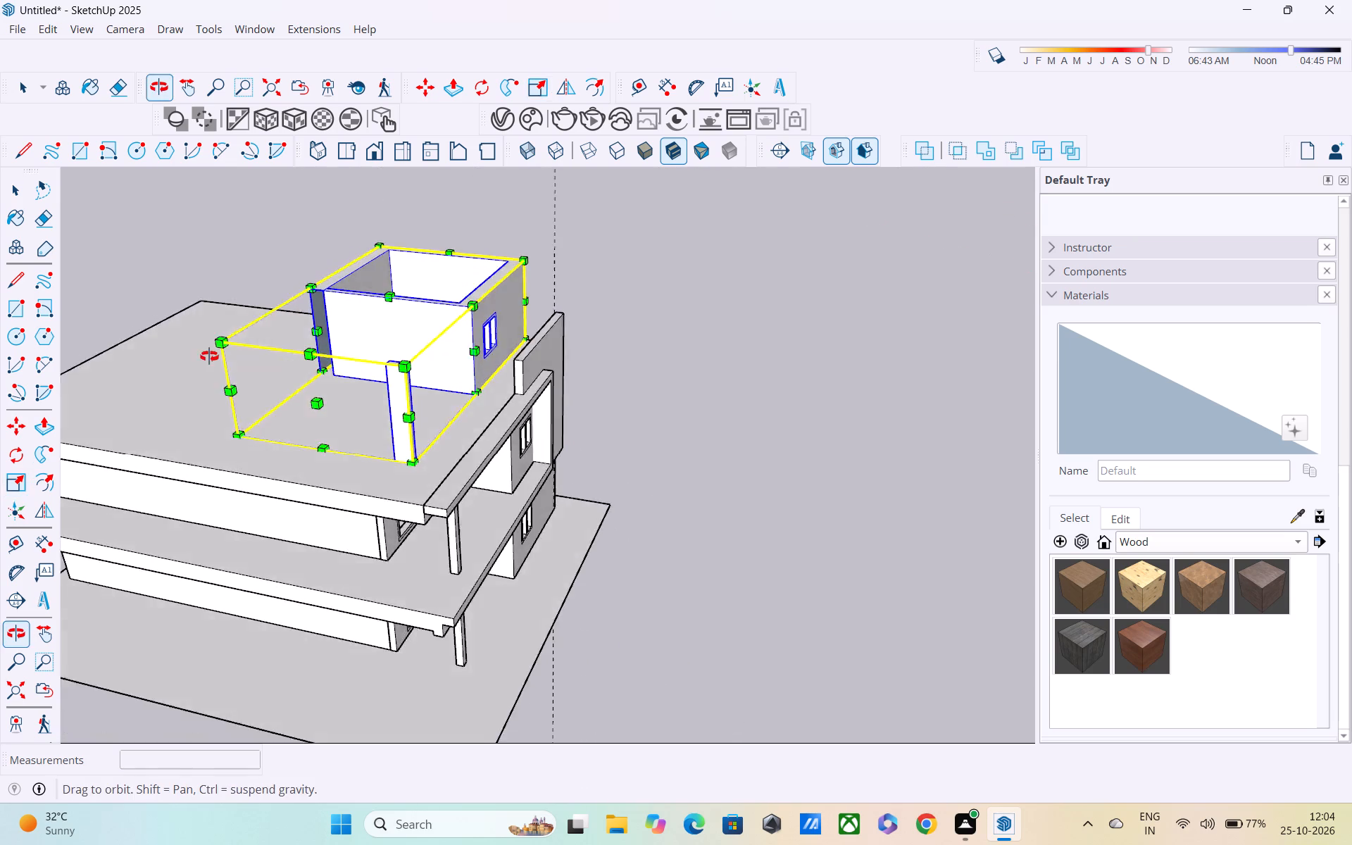
middle_click_drag(209, 356, 190, 350)
middle_click_drag(325, 373, 547, 395)
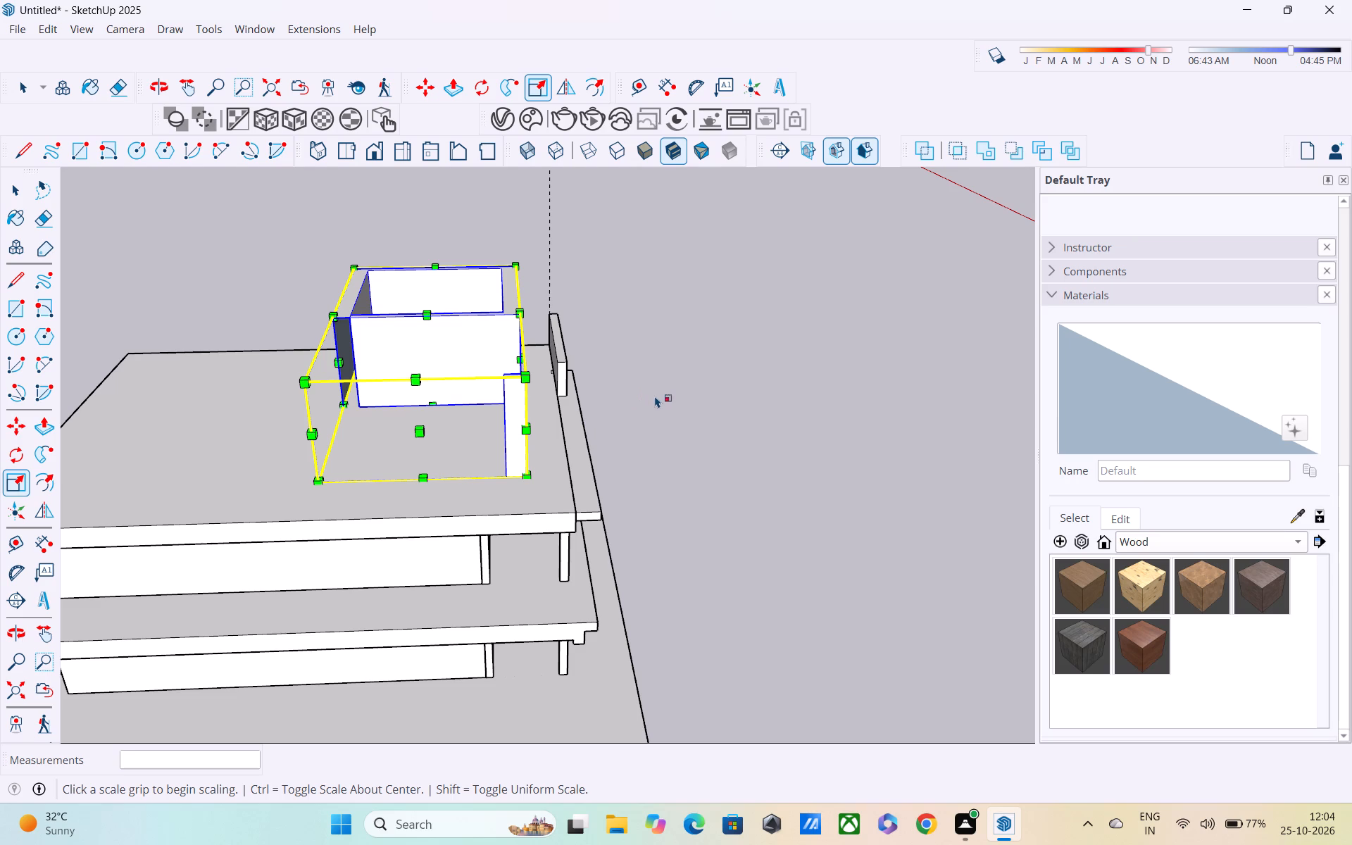
middle_click_drag(657, 394, 774, 472)
scroll(454, 439, "down", 3)
key("space")
left_click(663, 364)
Draw a vertical rectangle about 10' by 1' 8" over the open gap at the room's outer wall corner, beside the side face.
middle_click_drag(639, 390, 585, 369)
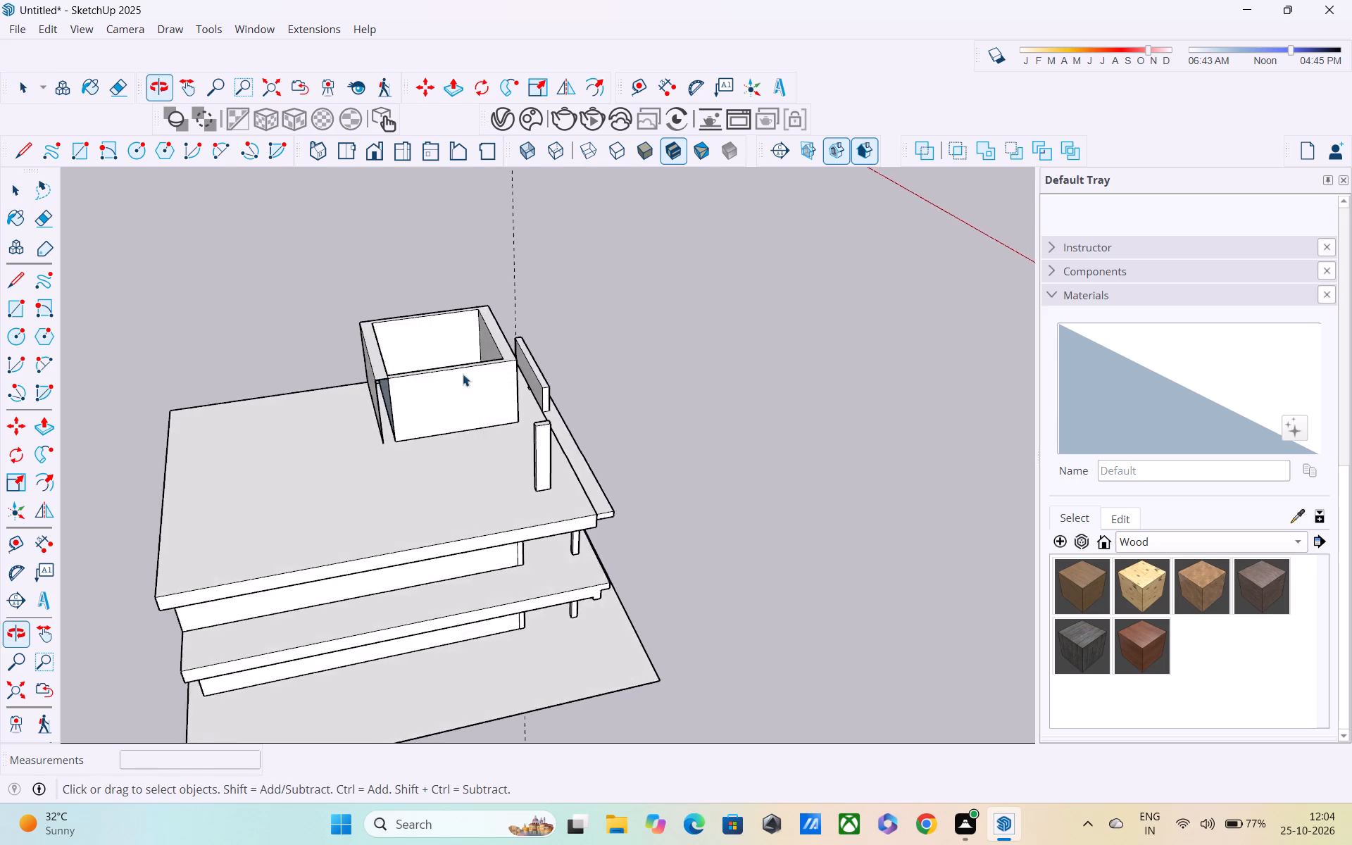
scroll(370, 383, "up", 4)
middle_click_drag(391, 382, 380, 343)
scroll(391, 380, "up", 1)
scroll(380, 343, "down", 1)
scroll(406, 358, "up", 4)
middle_click_drag(399, 352, 380, 296)
scroll(380, 296, "up", 1)
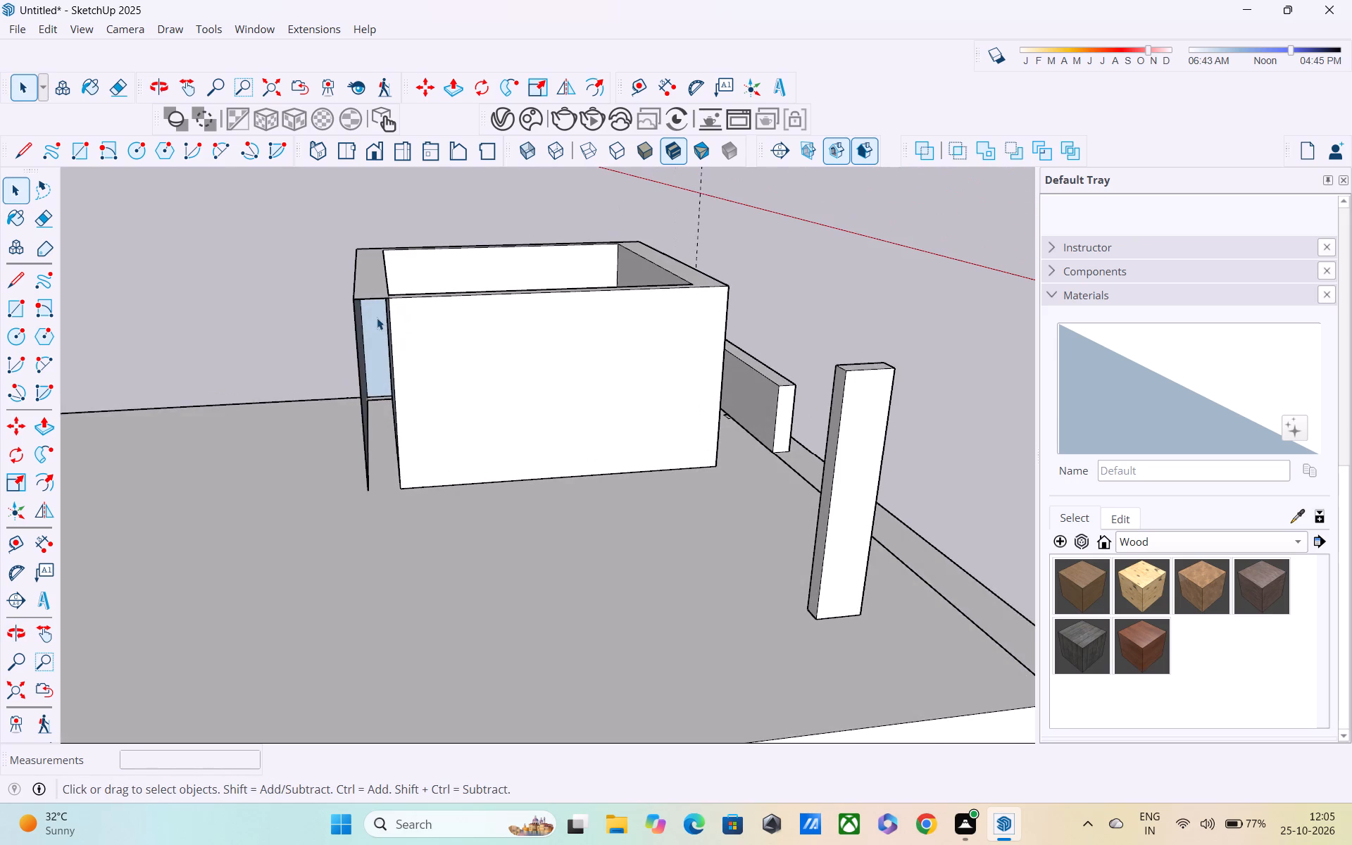
scroll(375, 324, "up", 1)
key("r")
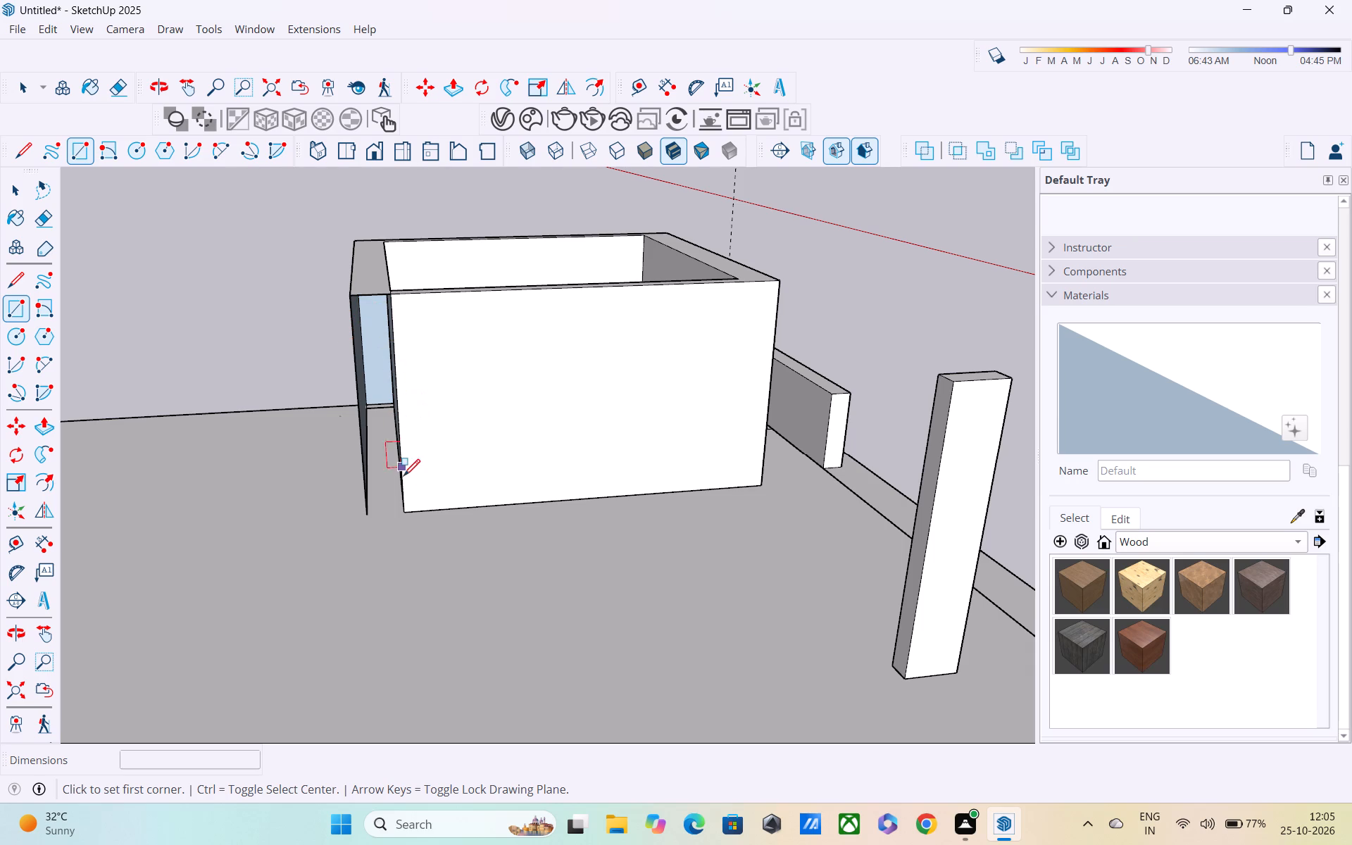
left_click(349, 296)
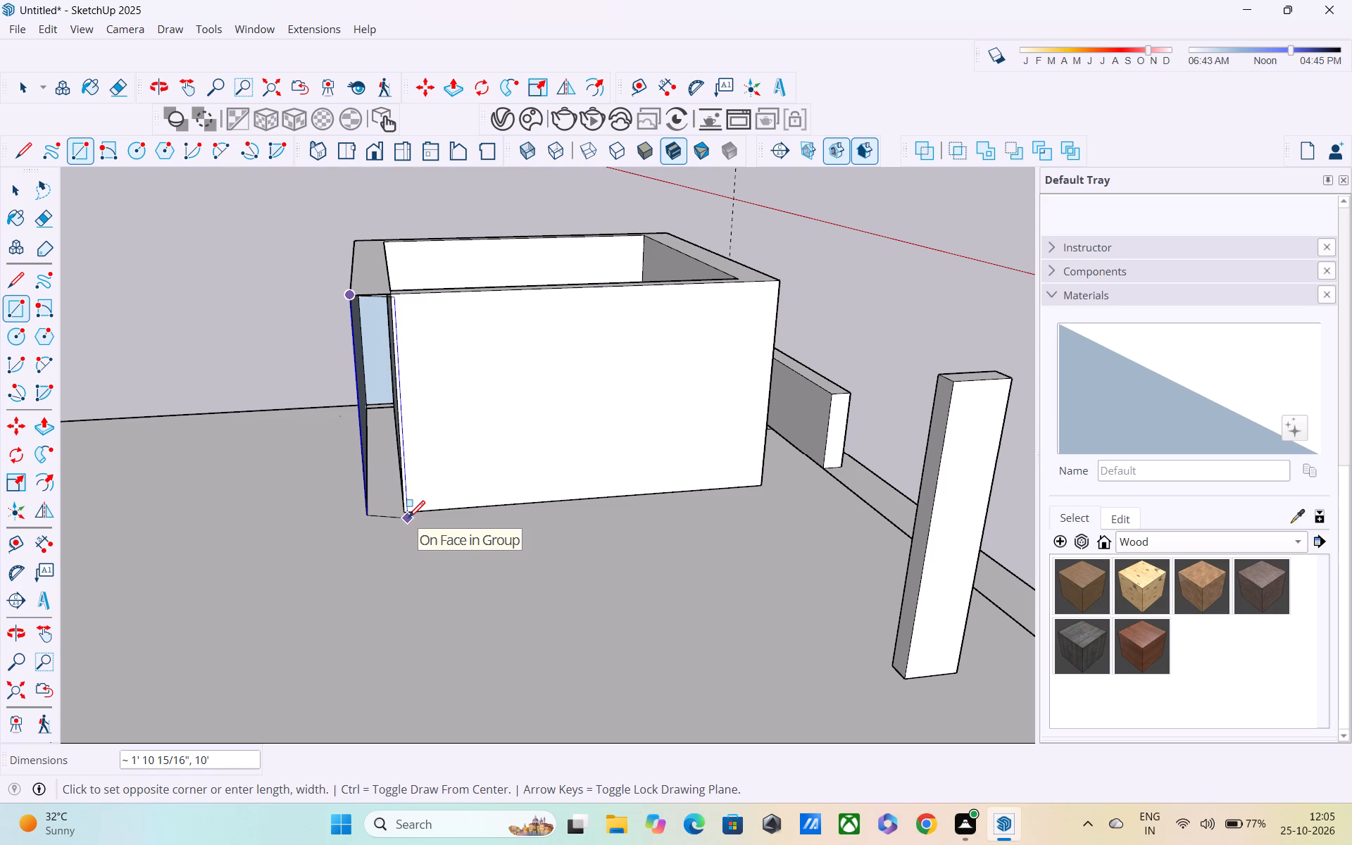
scroll(408, 519, "up", 2)
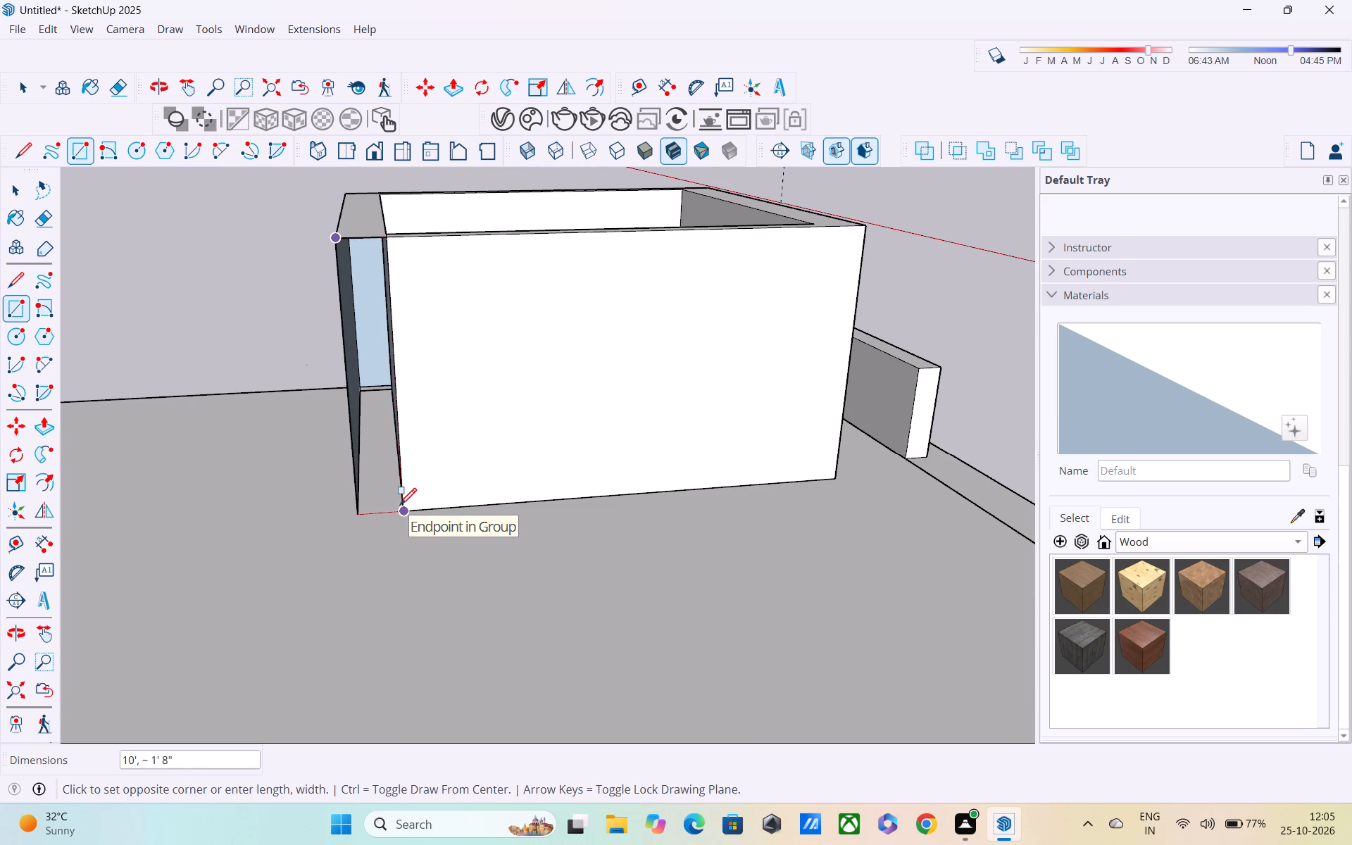
left_click(400, 506)
Examine the filled wall corner and the widened room from several sides, briefly opening and closing the room group.
middle_click_drag(399, 507, 501, 598)
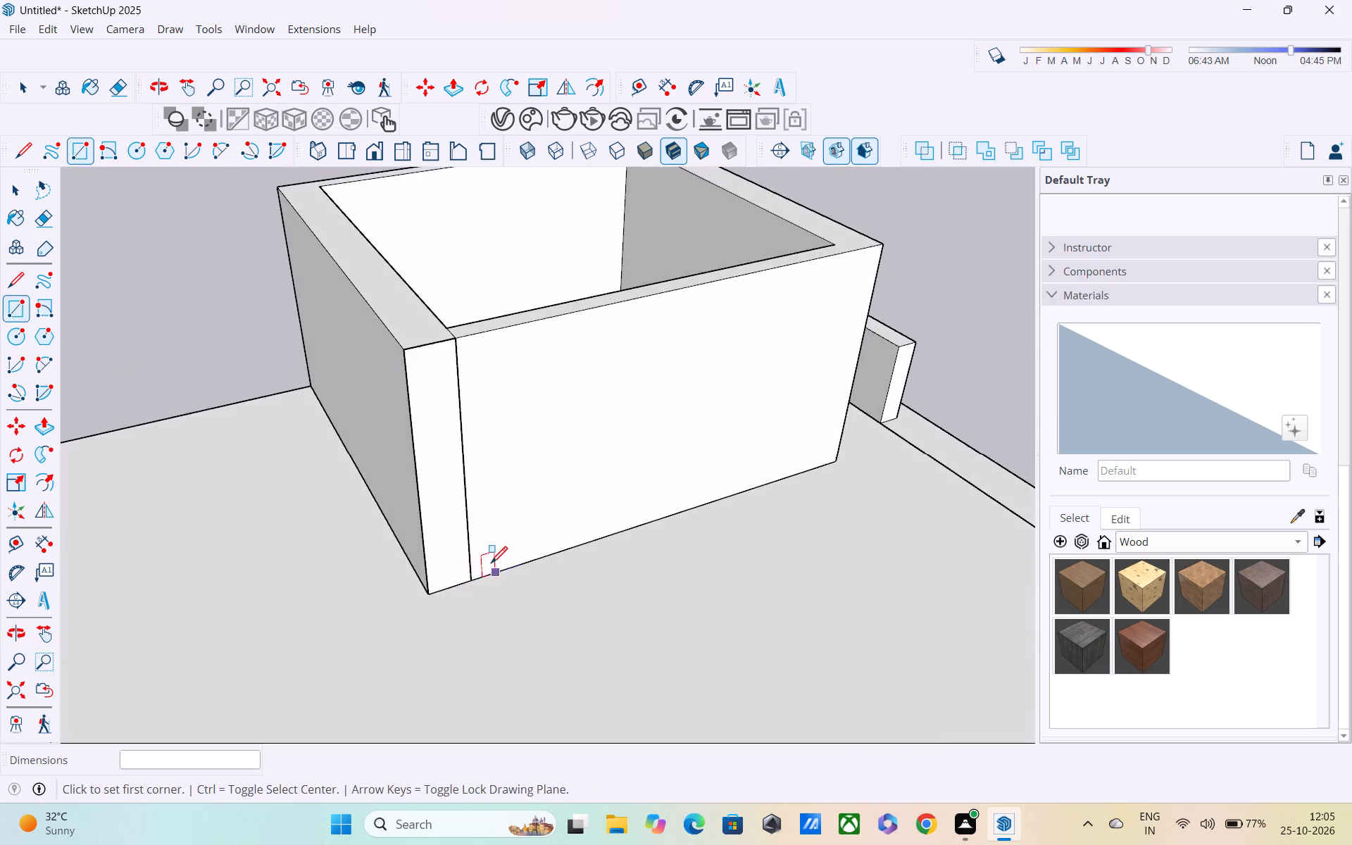
scroll(490, 564, "up", 1)
scroll(489, 563, "down", 6)
middle_click_drag(488, 553, 328, 569)
middle_click_drag(461, 477, 360, 534)
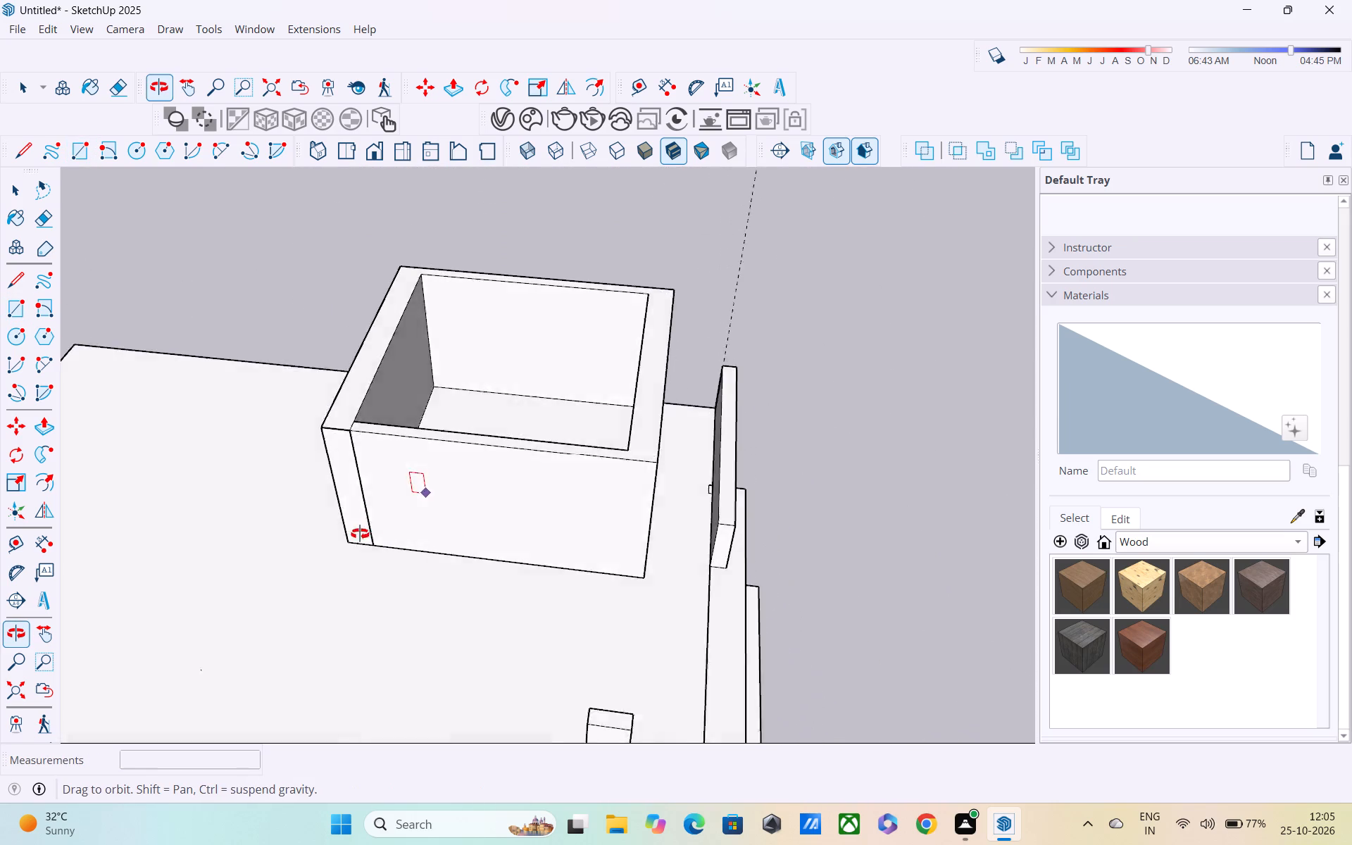
middle_click_drag(360, 534, 325, 538)
scroll(323, 538, "up", 1)
scroll(313, 534, "down", 1)
key("space")
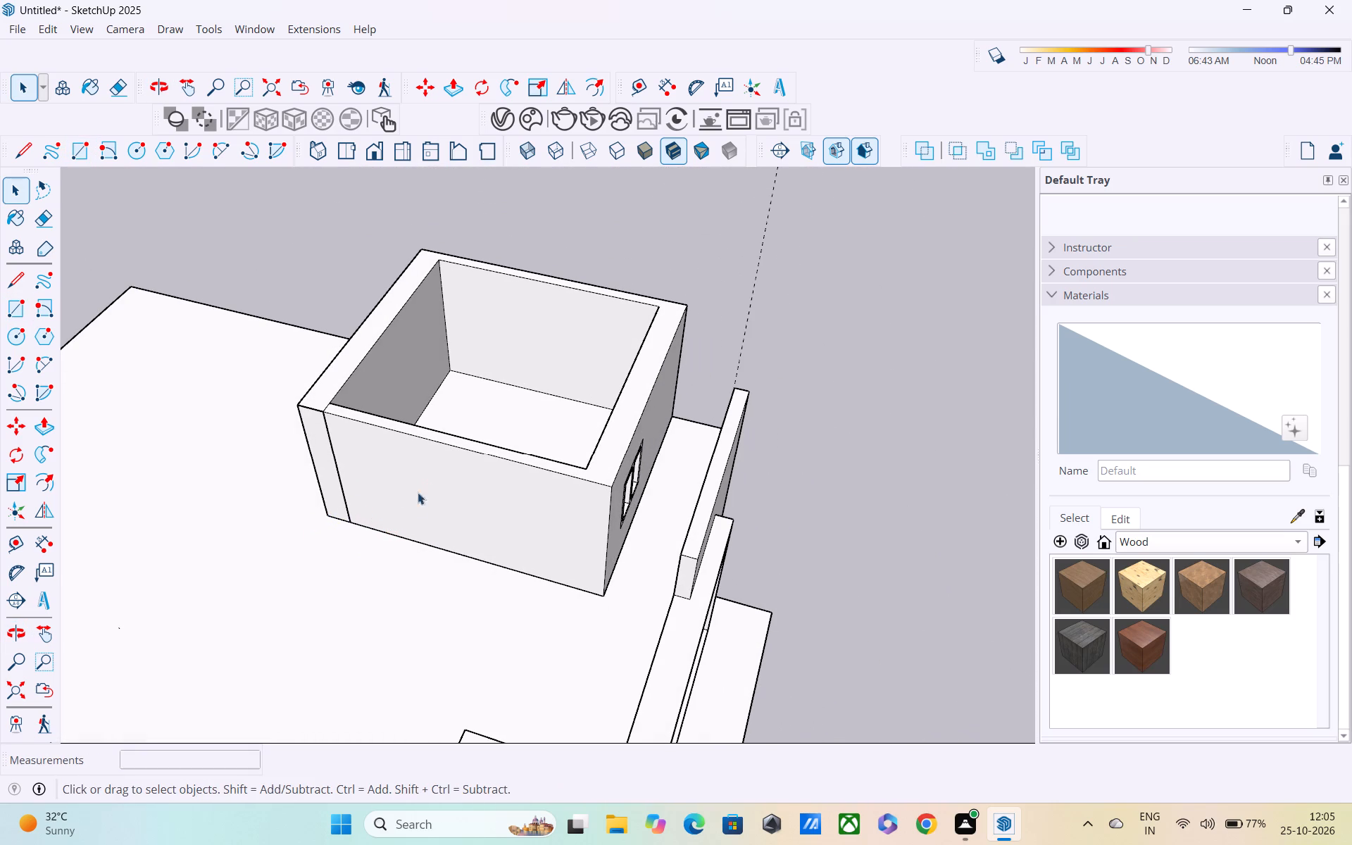
double_click(468, 476)
middle_click_drag(465, 475, 421, 403)
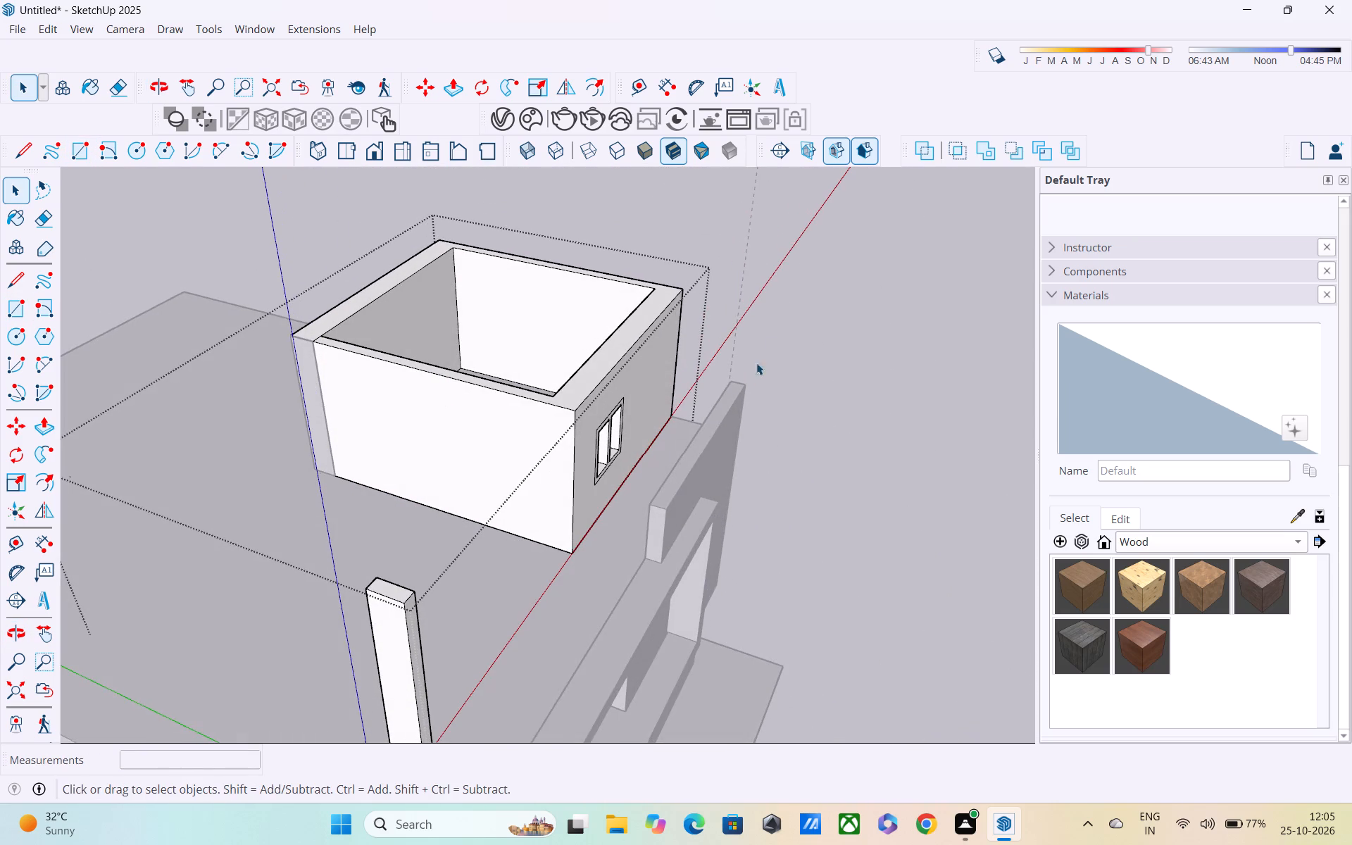
left_click(784, 331)
scroll(459, 441, "up", 1)
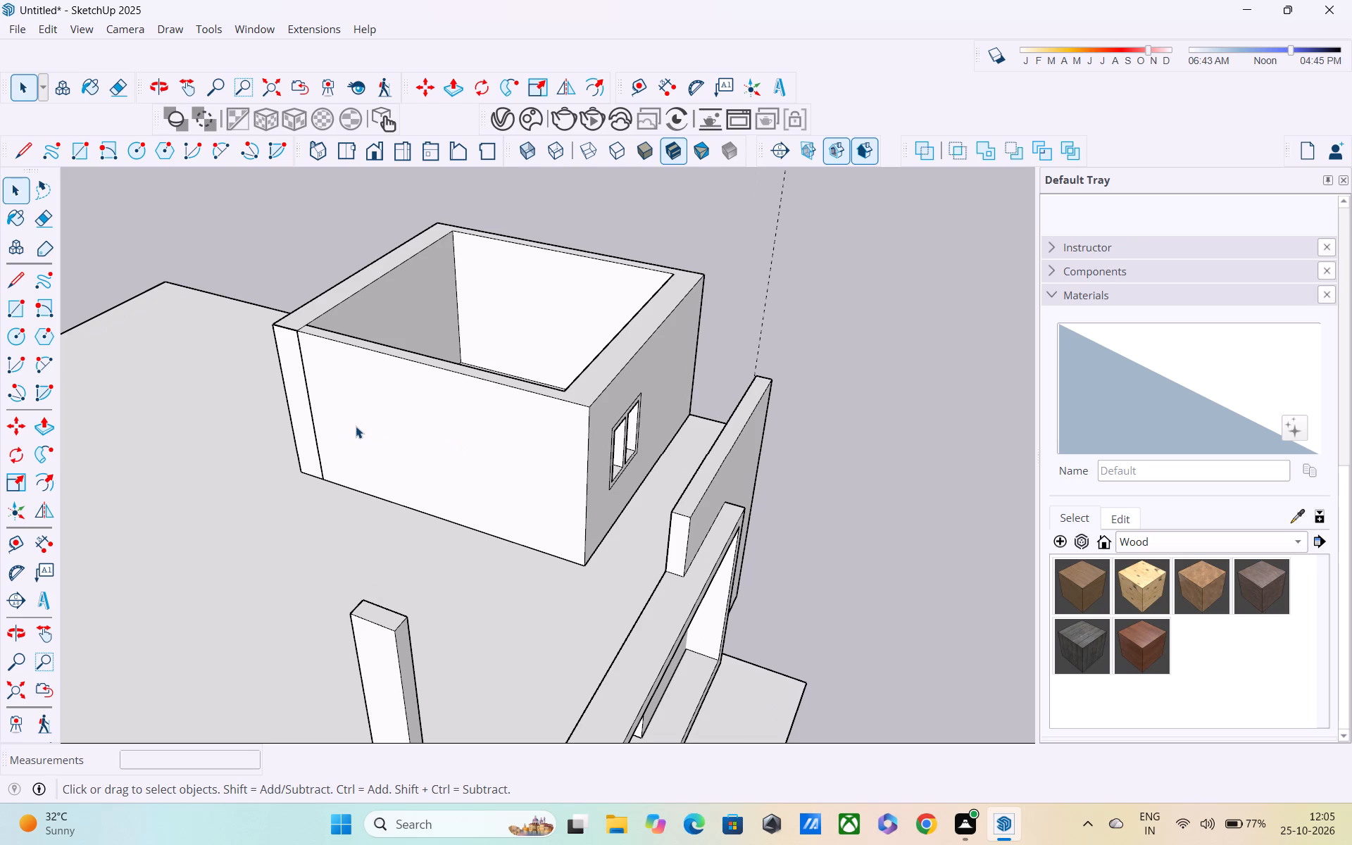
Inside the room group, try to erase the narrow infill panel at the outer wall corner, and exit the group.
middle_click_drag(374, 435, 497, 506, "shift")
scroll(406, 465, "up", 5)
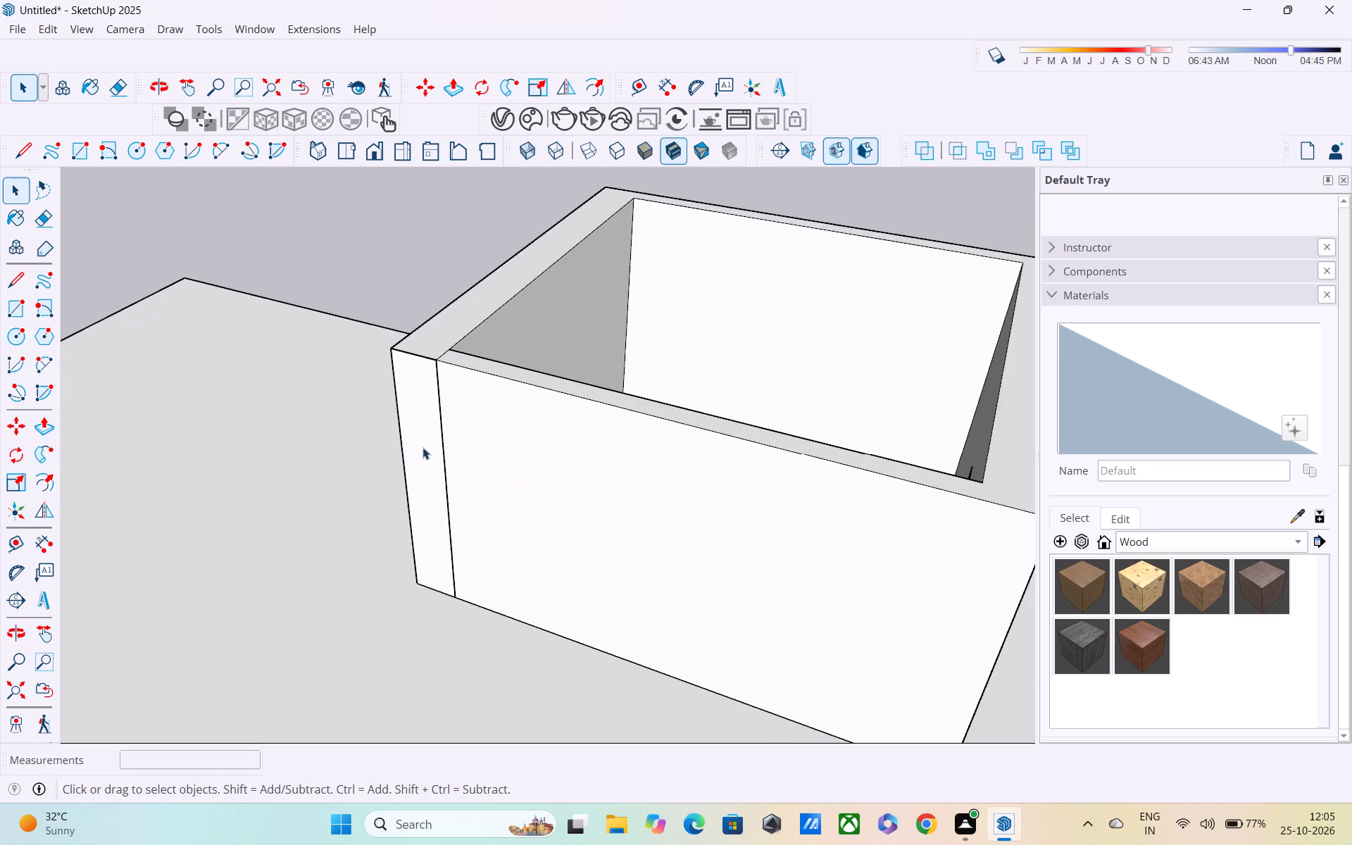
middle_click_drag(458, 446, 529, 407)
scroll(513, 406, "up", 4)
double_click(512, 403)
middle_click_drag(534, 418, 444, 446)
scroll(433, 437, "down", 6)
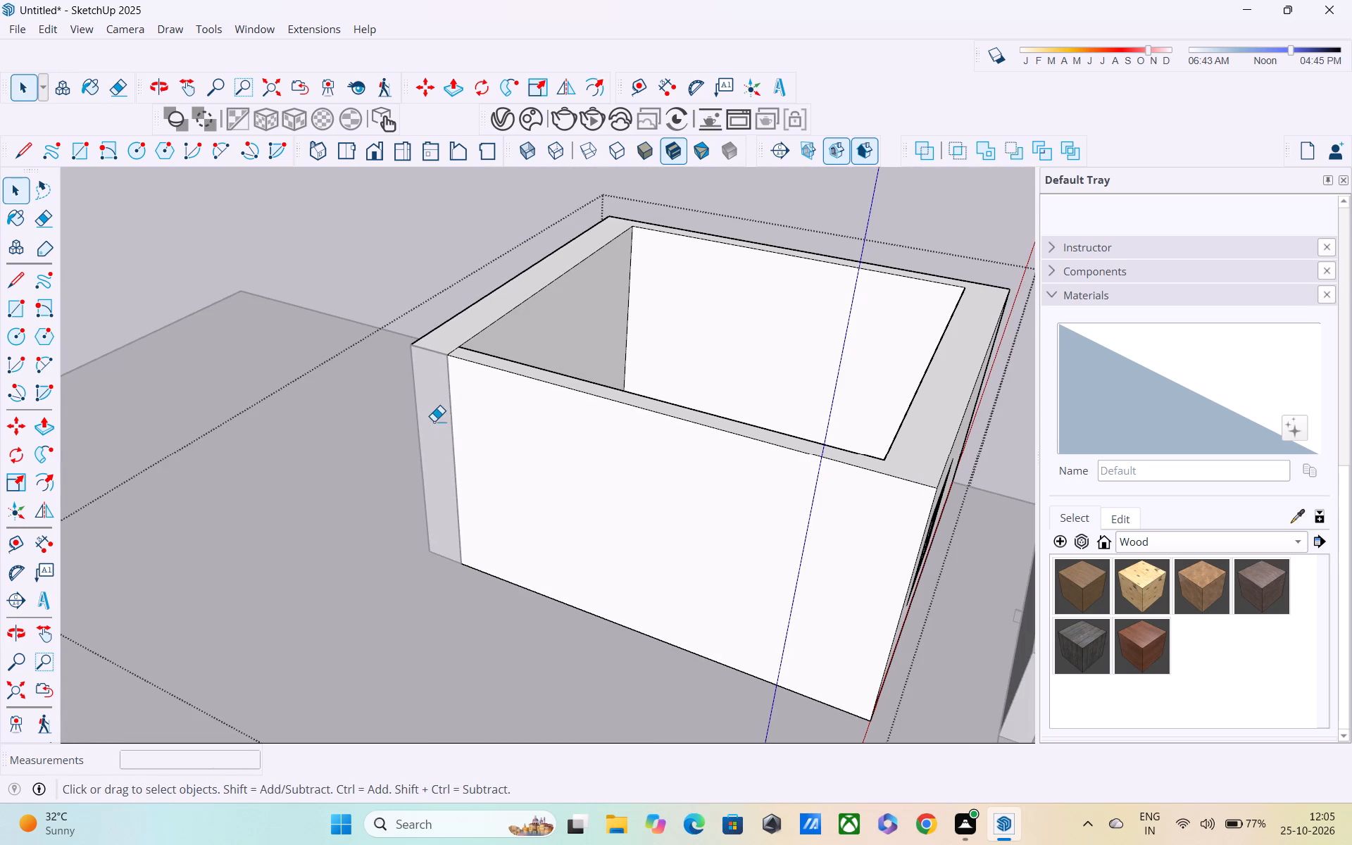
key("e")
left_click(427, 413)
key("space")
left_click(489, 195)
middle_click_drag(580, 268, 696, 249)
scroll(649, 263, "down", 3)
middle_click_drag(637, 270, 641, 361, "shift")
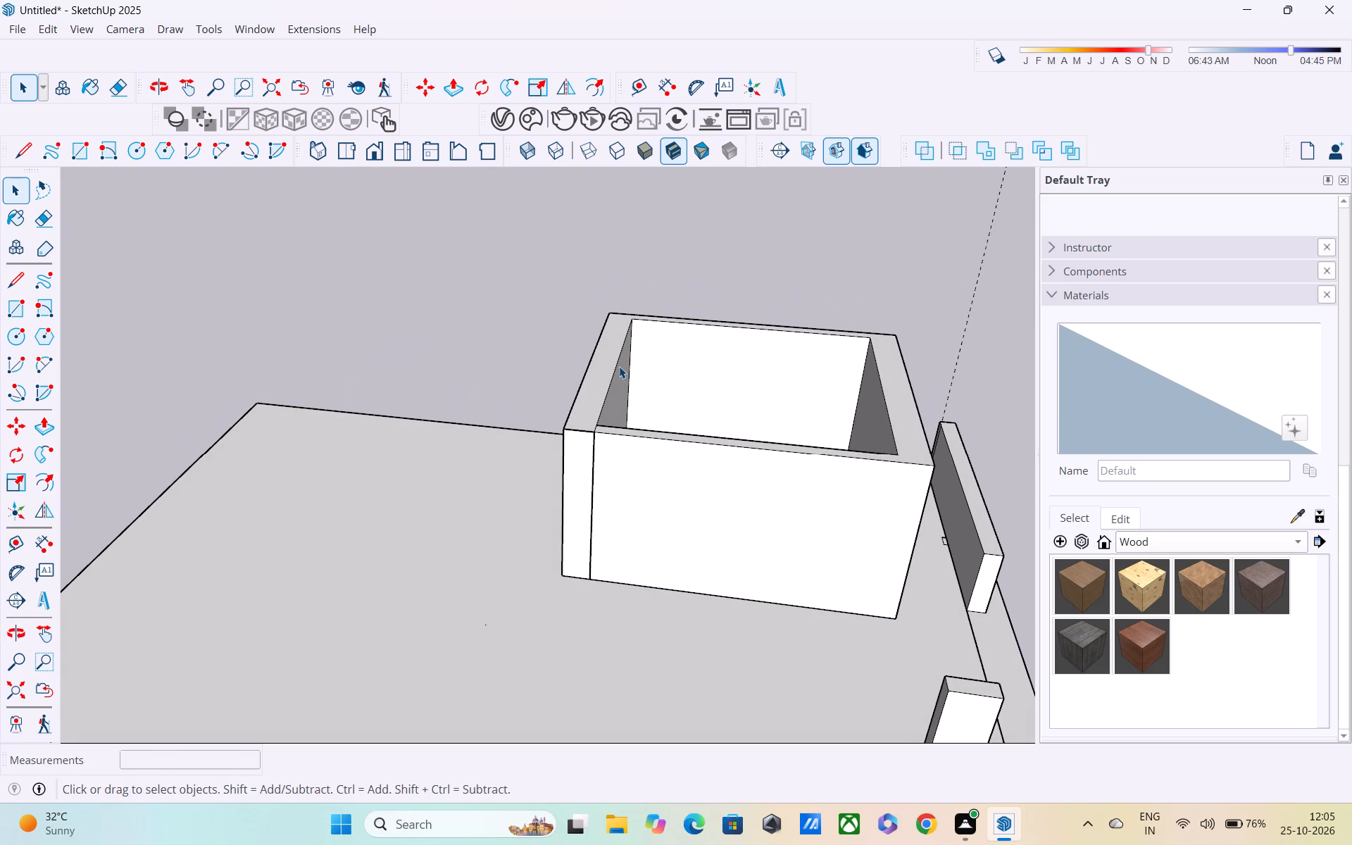
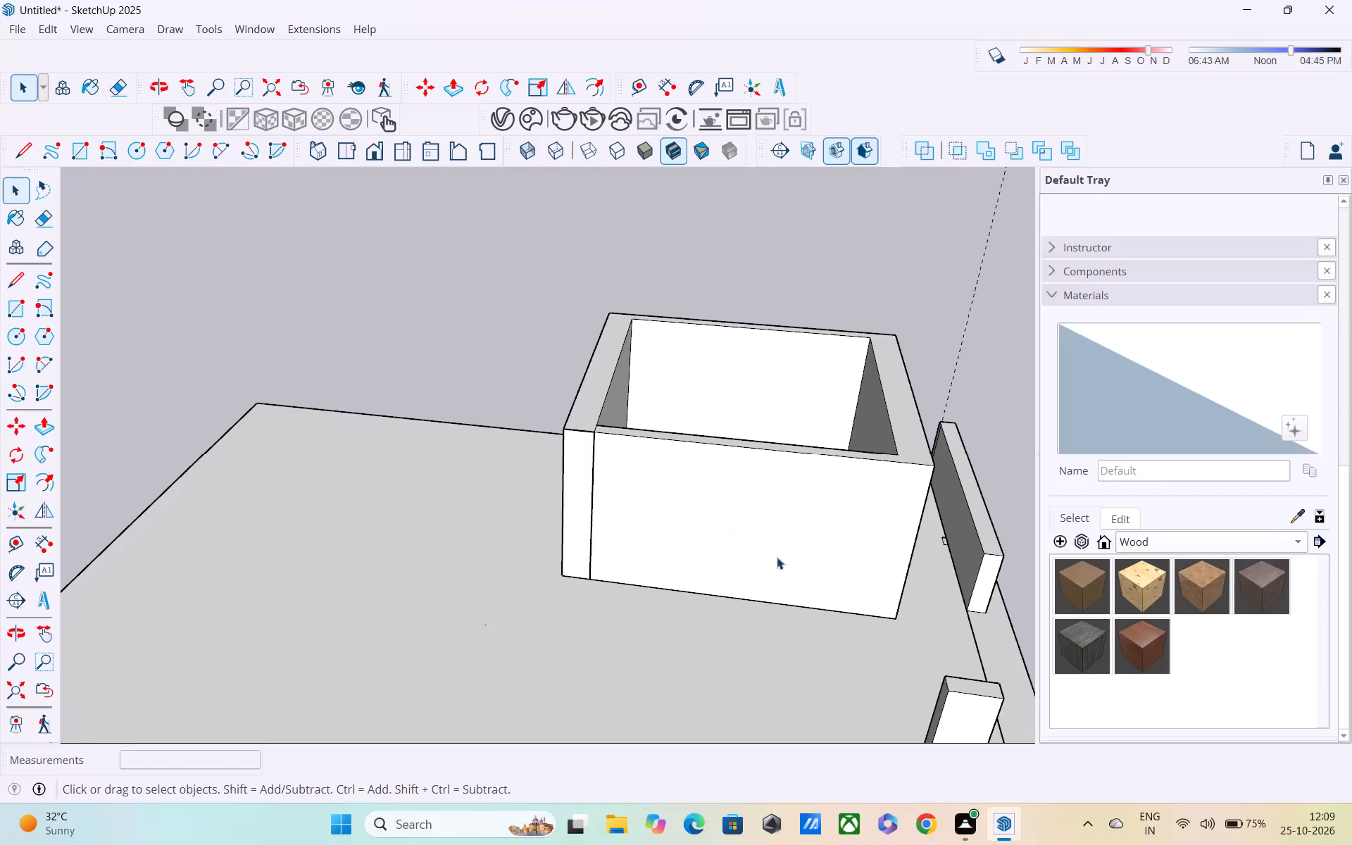
Examine the top-storey room, its corner panel and front wall from several sides, briefly opening and closing the room group.
scroll(780, 555, "up", 1)
scroll(591, 570, "down", 2)
middle_click_drag(590, 544, 528, 484)
scroll(532, 486, "down", 4)
middle_click_drag(554, 489, 125, 468)
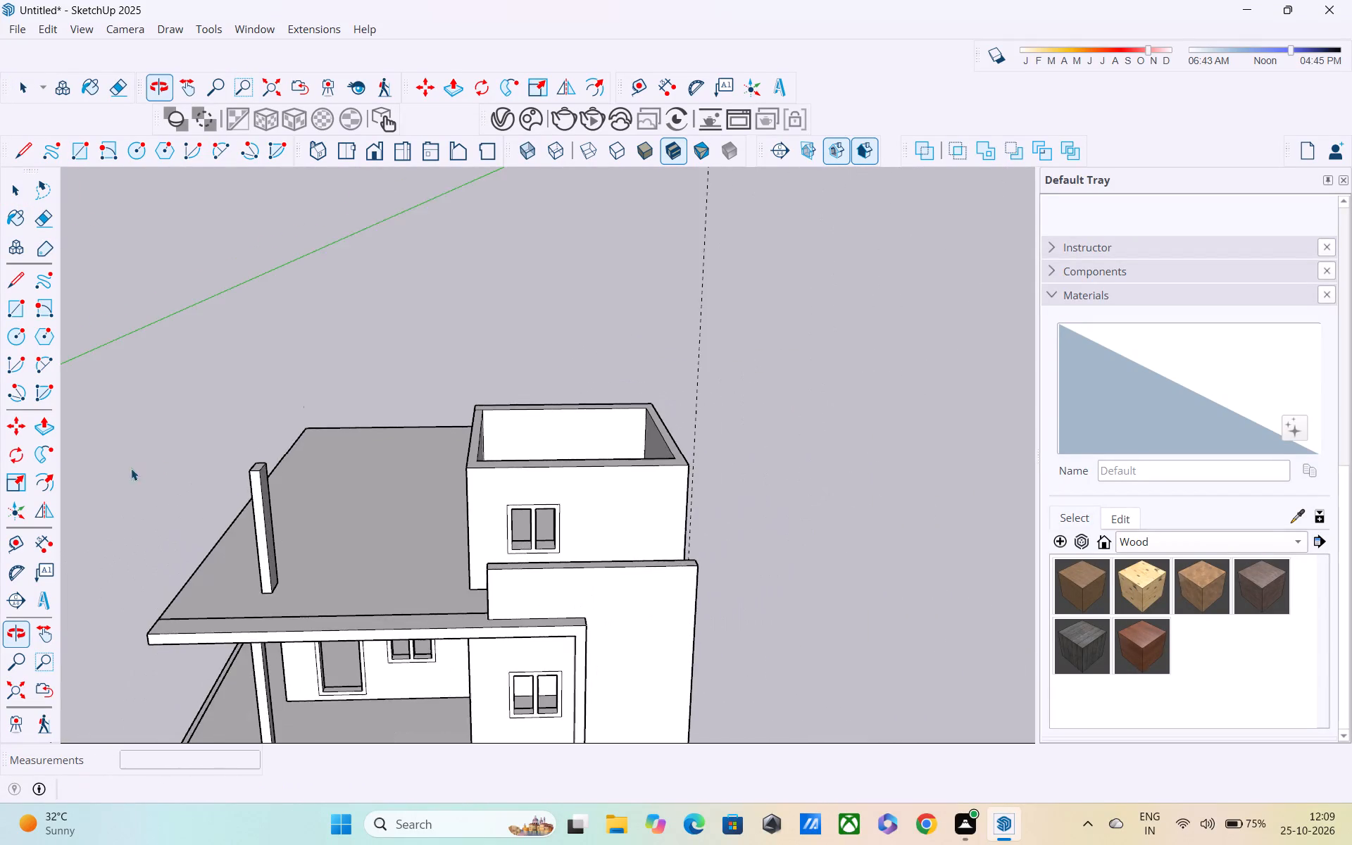
scroll(464, 468, "up", 3)
middle_click_drag(464, 468, 415, 437)
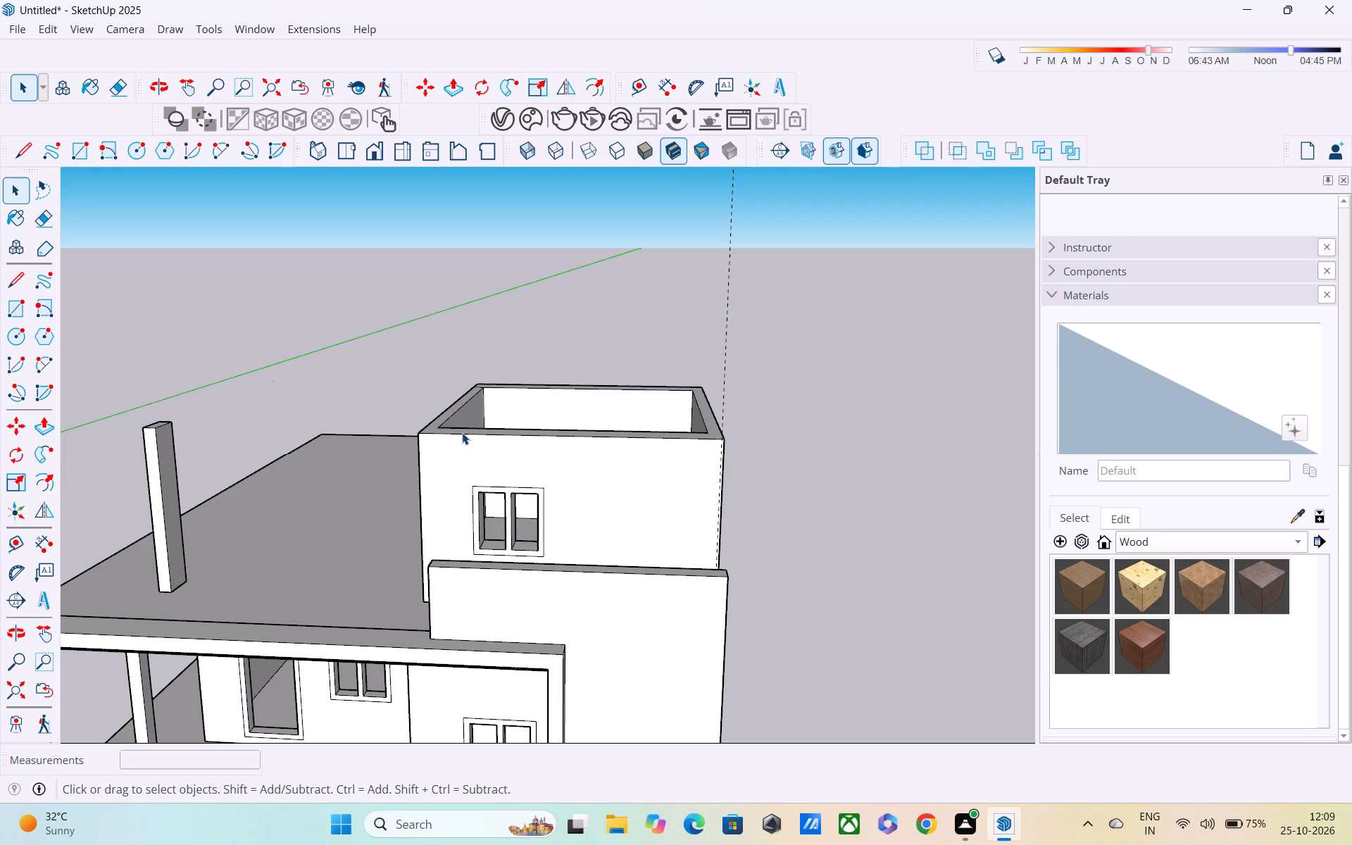
middle_click_drag(499, 446, 653, 482)
scroll(581, 470, "up", 4)
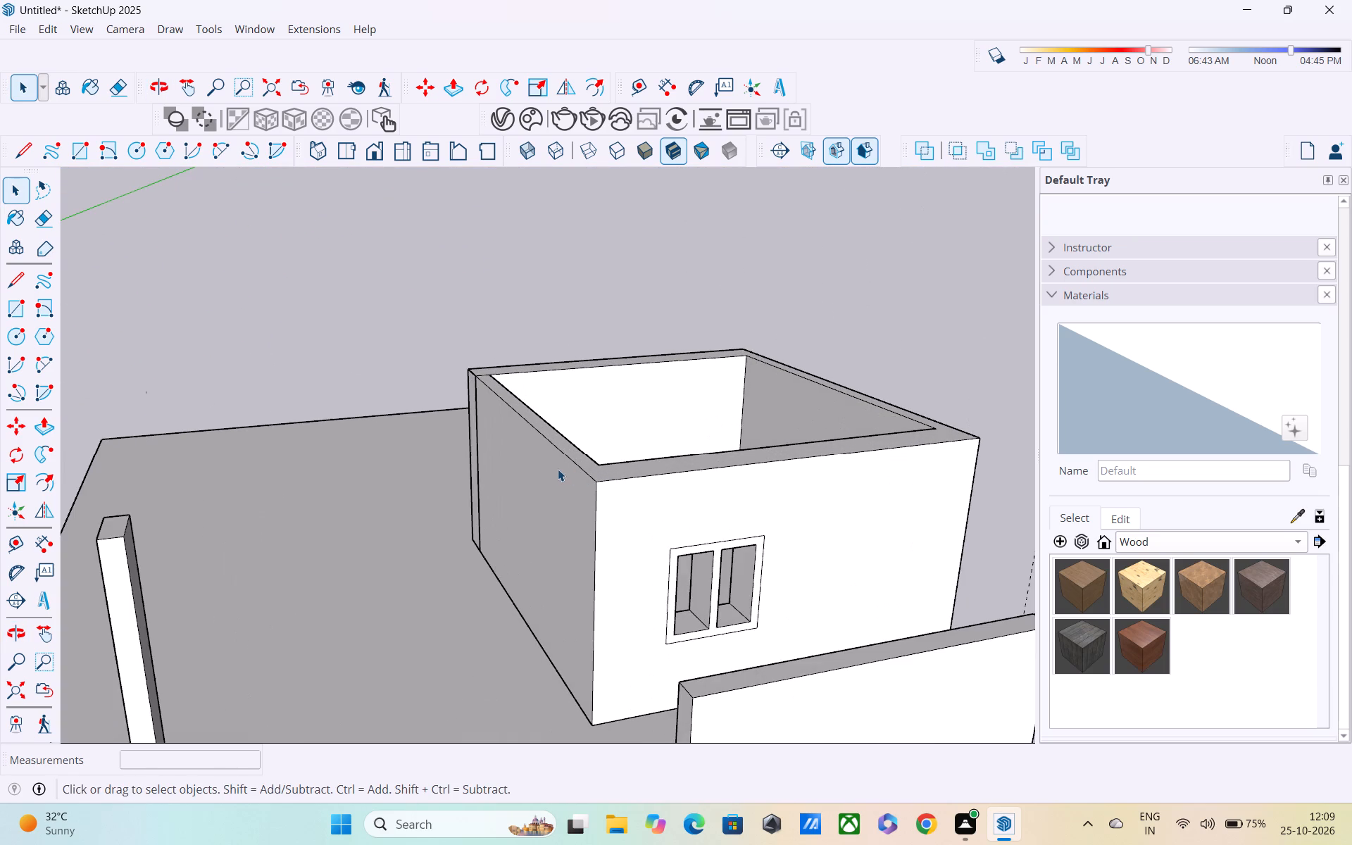
double_click(551, 468)
middle_click_drag(587, 480, 413, 550)
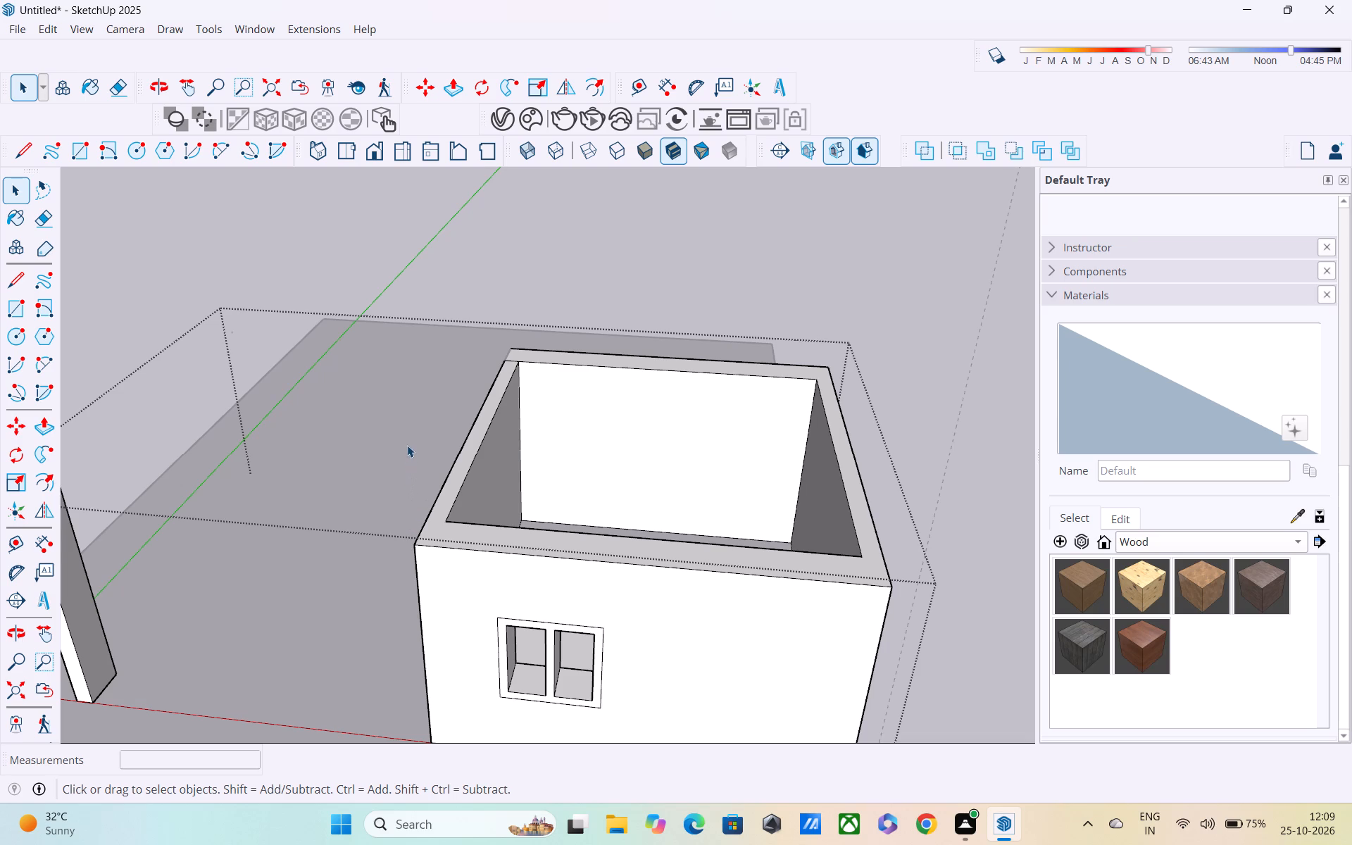
scroll(423, 424, "down", 5)
left_click(584, 289)
middle_click_drag(550, 508, 546, 380)
scroll(513, 393, "up", 6)
middle_click_drag(514, 411, 496, 365)
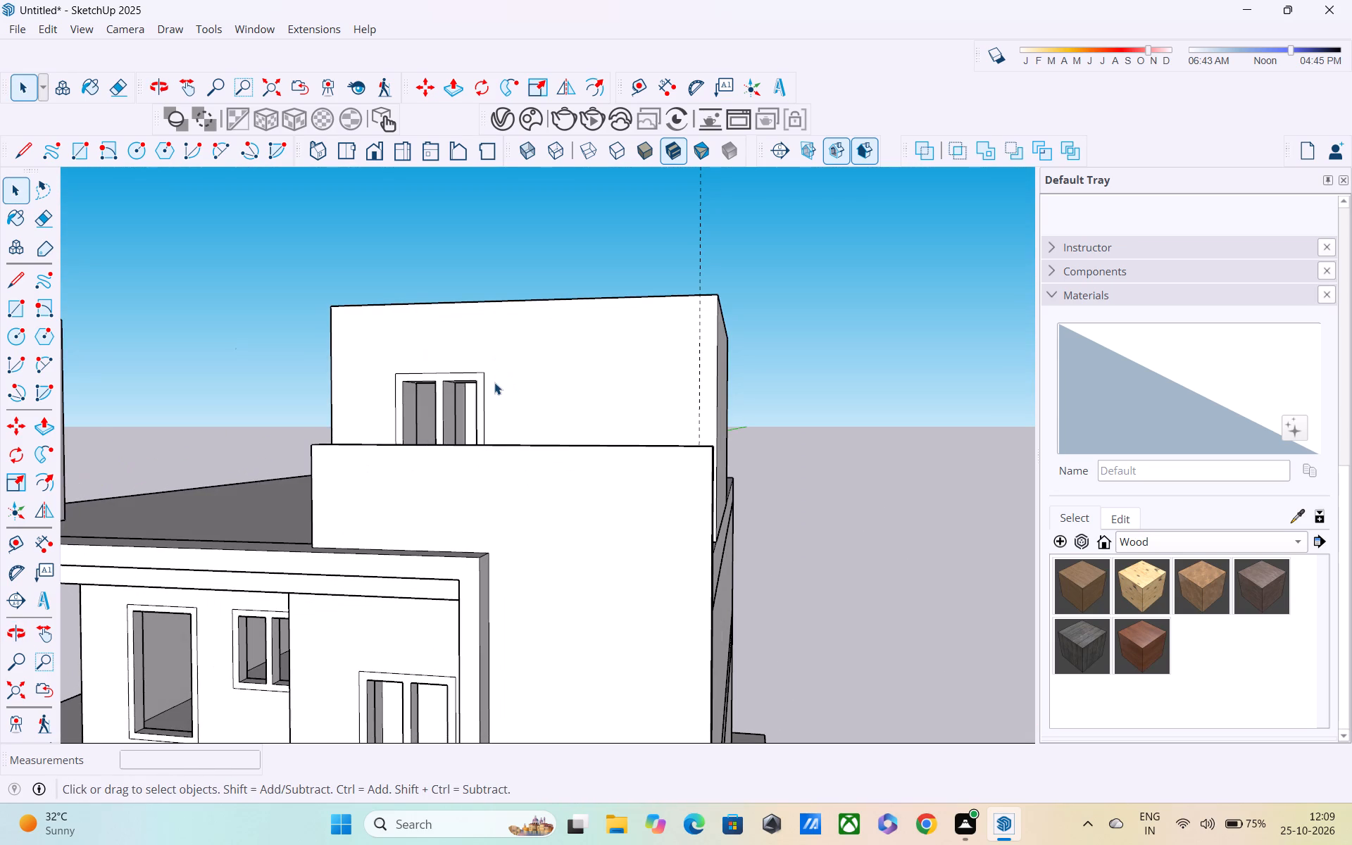
scroll(494, 382, "down", 2)
middle_click_drag(497, 400, 504, 424)
scroll(492, 411, "down", 3)
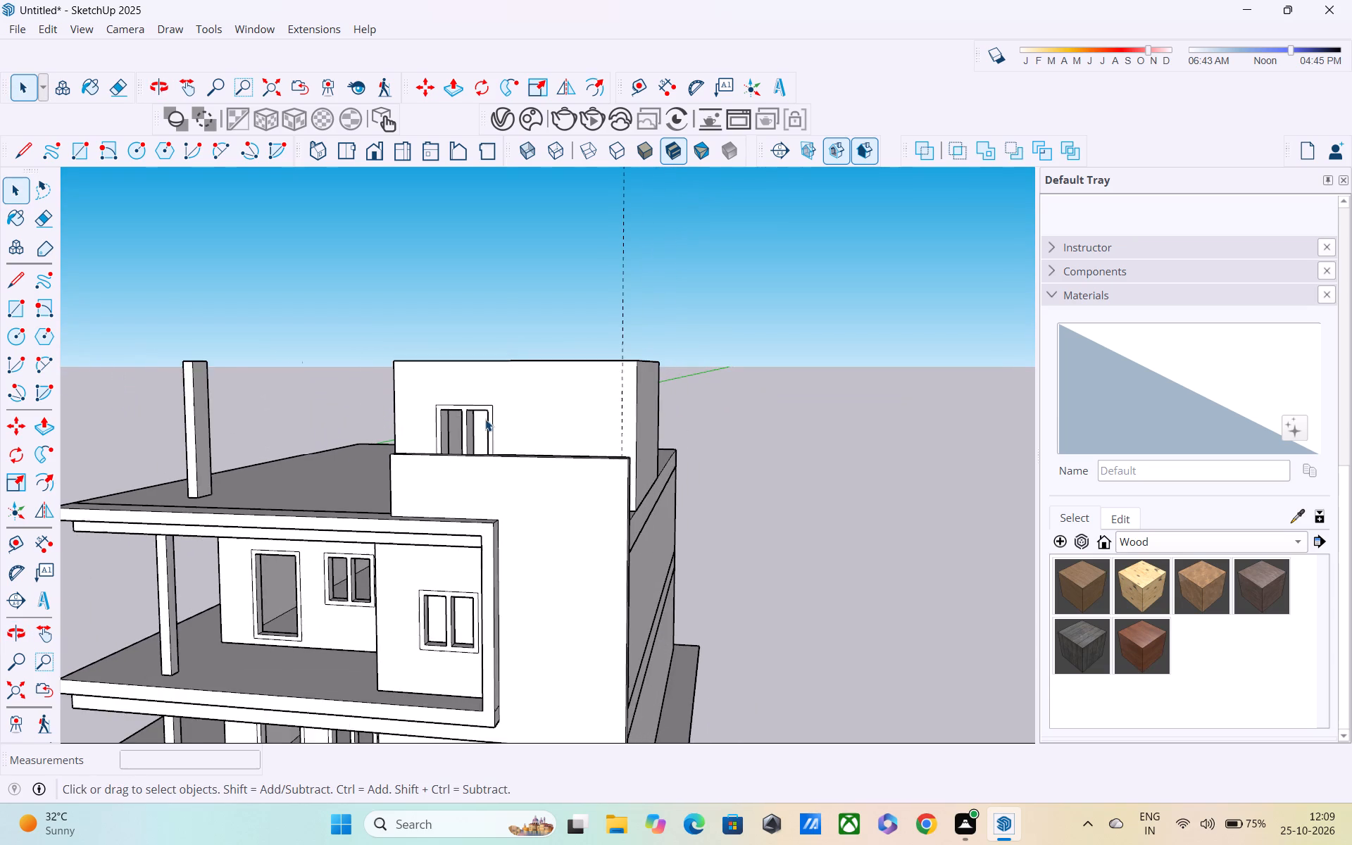
scroll(484, 420, "down", 1)
middle_click_drag(487, 420, 432, 423)
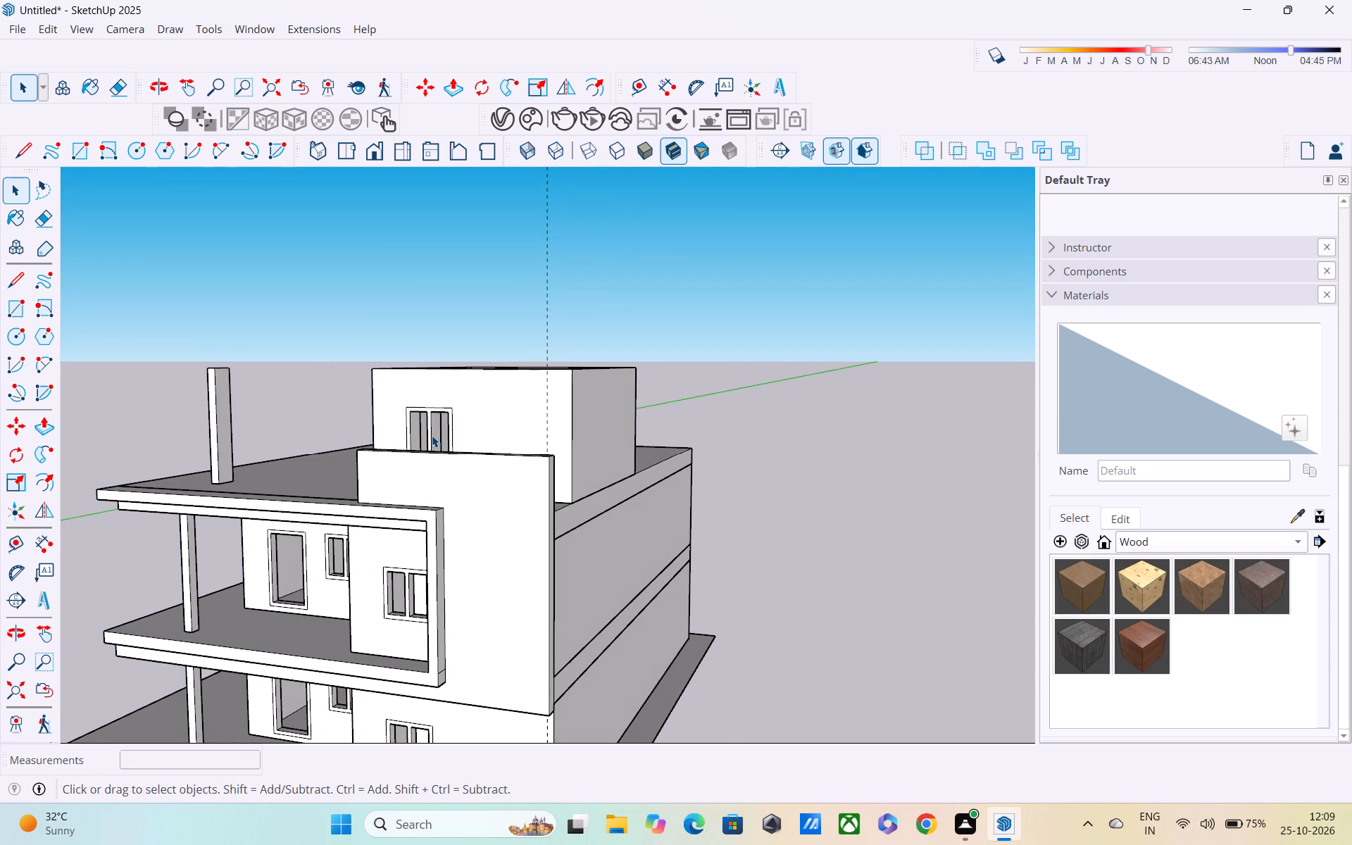
middle_click_drag(432, 435, 498, 502)
scroll(468, 470, "up", 4)
middle_click_drag(447, 472, 408, 510)
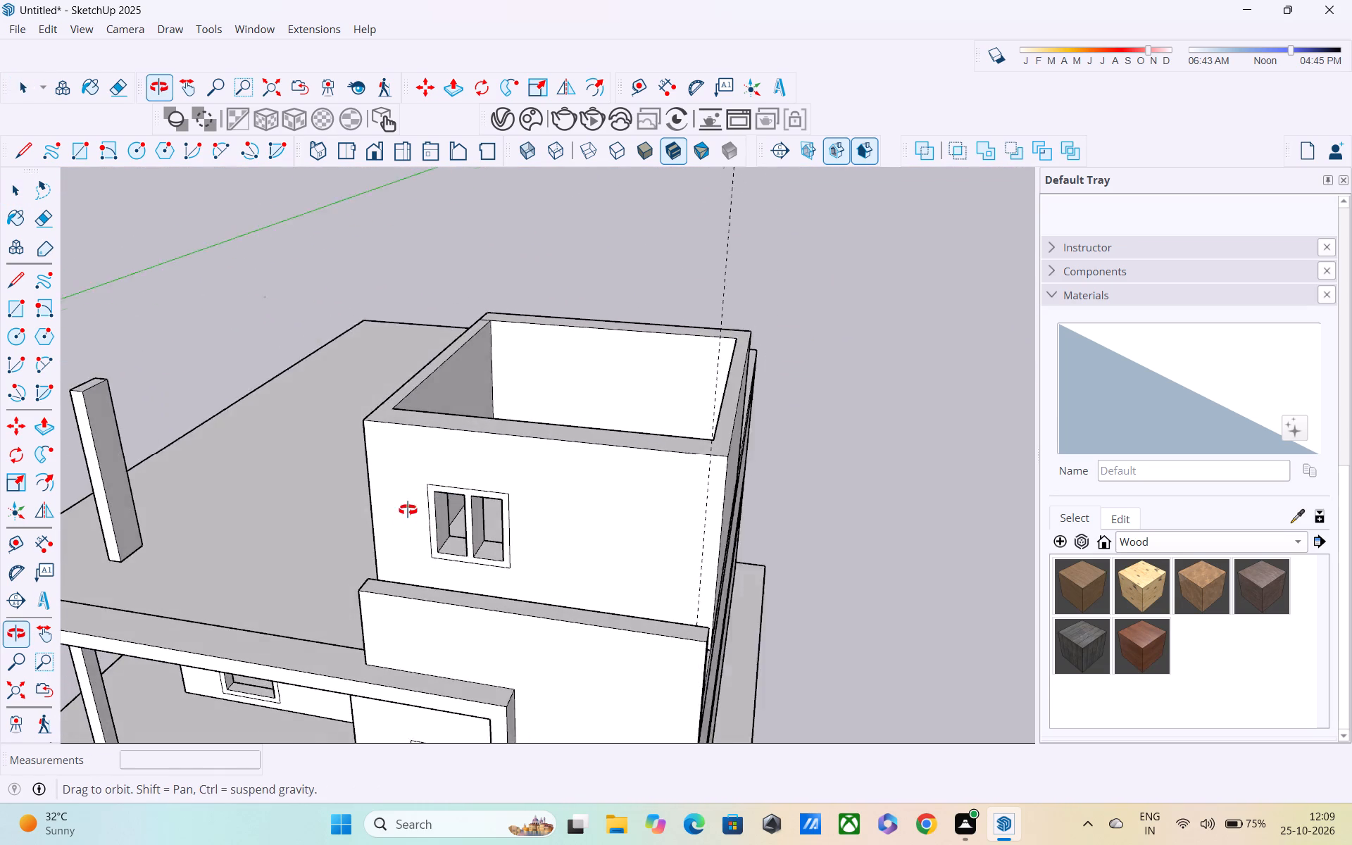
middle_click_drag(408, 510, 406, 506)
scroll(399, 492, "down", 4)
middle_click_drag(399, 492, 408, 458)
scroll(420, 472, "up", 3)
scroll(420, 473, "down", 1)
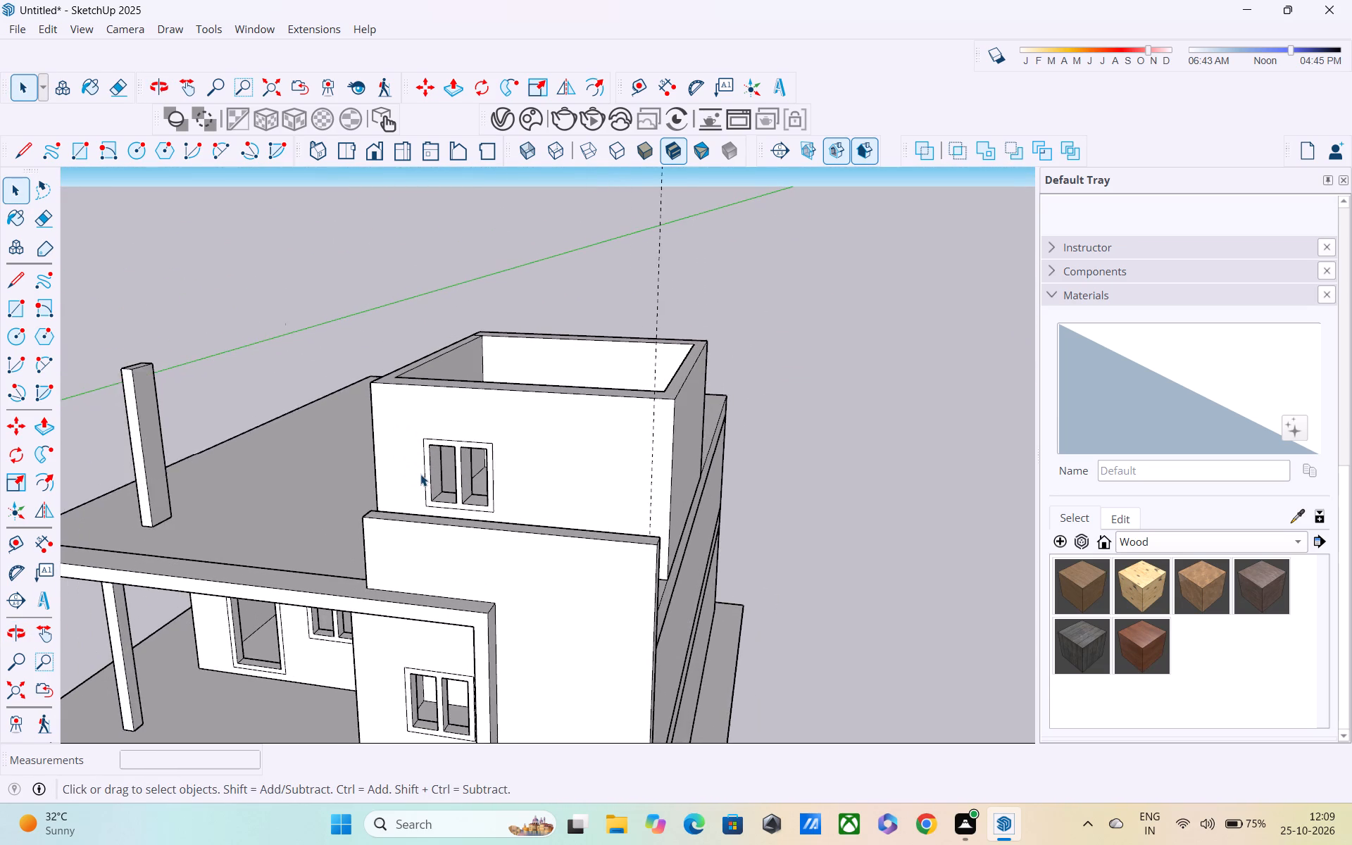
scroll(420, 474, "down", 1)
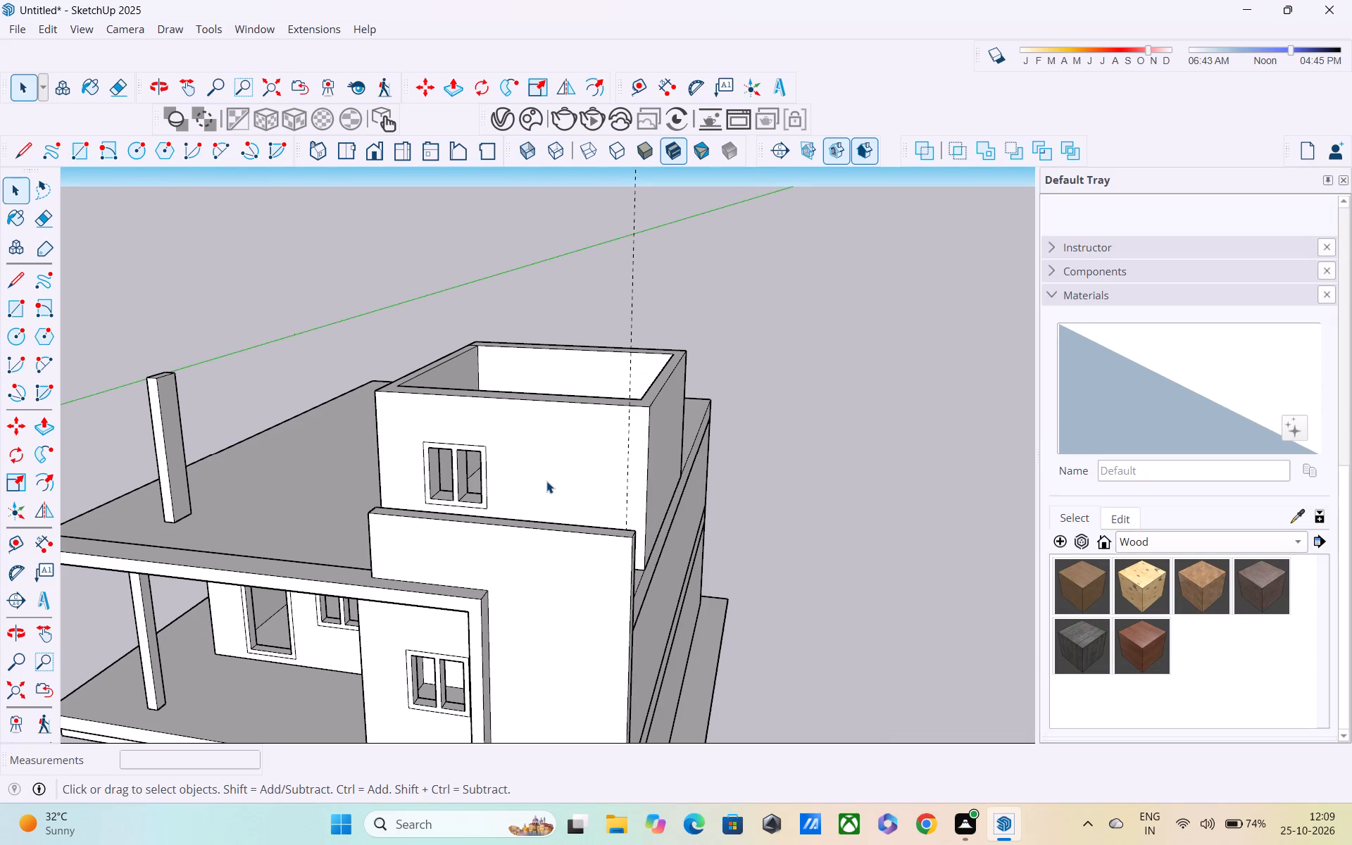
middle_click_drag(550, 452, 576, 513, "shift")
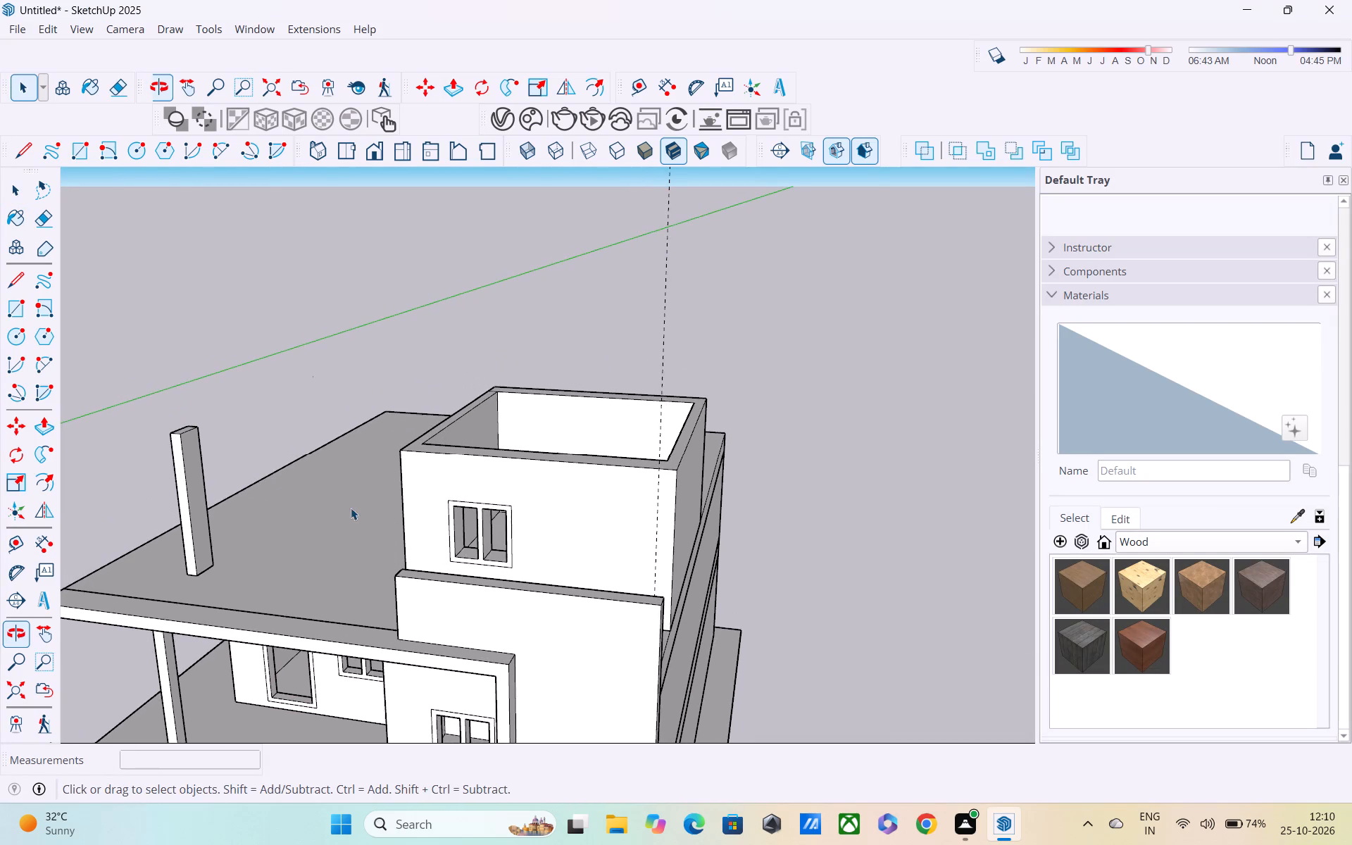
Inside the top-storey group, push one side face of the freestanding column inward to make it thinner, and exit the group.
scroll(327, 506, "up", 2)
middle_click_drag(256, 503, 578, 525)
middle_click_drag(655, 513, 596, 461, "shift")
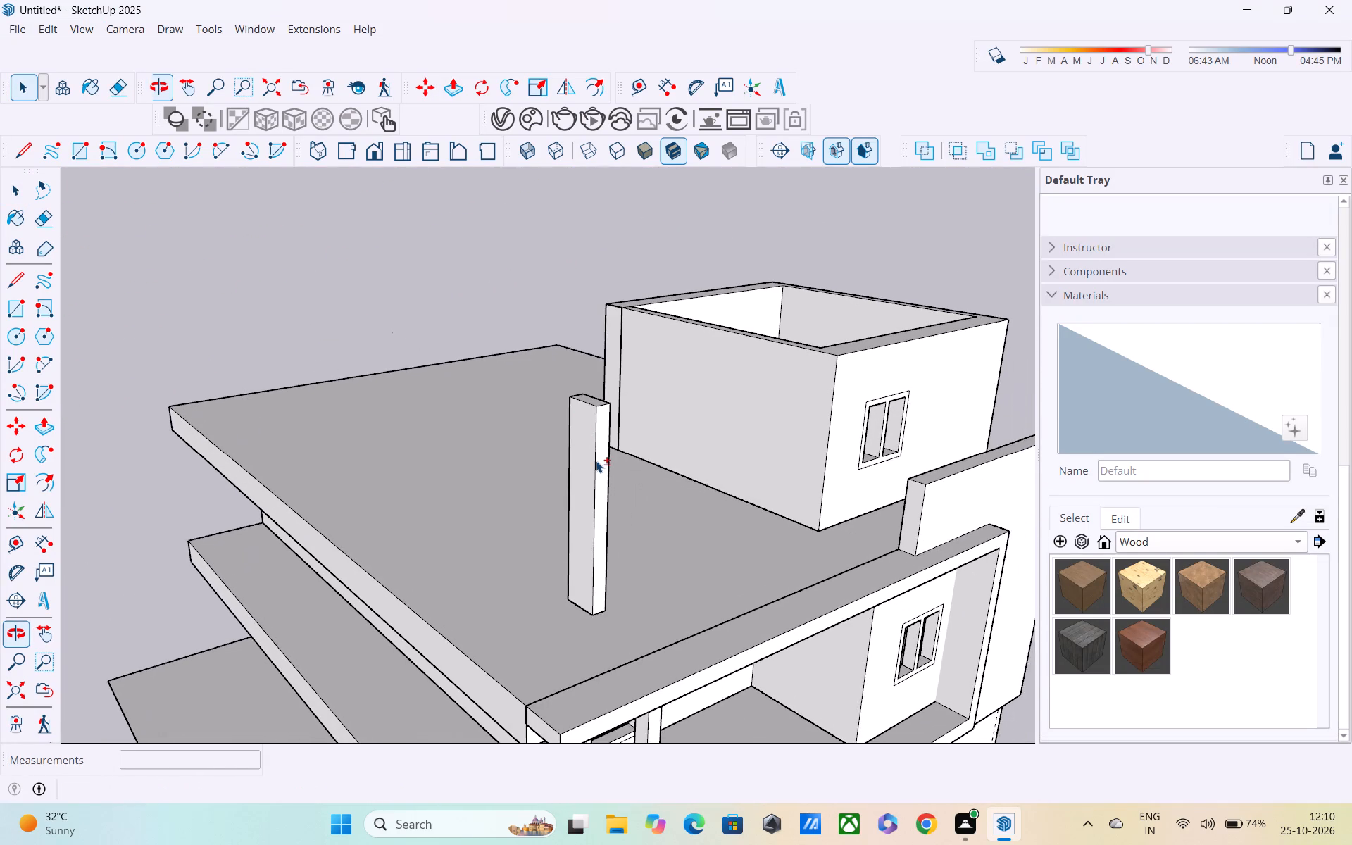
scroll(595, 461, "down", 2)
middle_click_drag(603, 487, 889, 520)
middle_click_drag(850, 501, 678, 504, "shift")
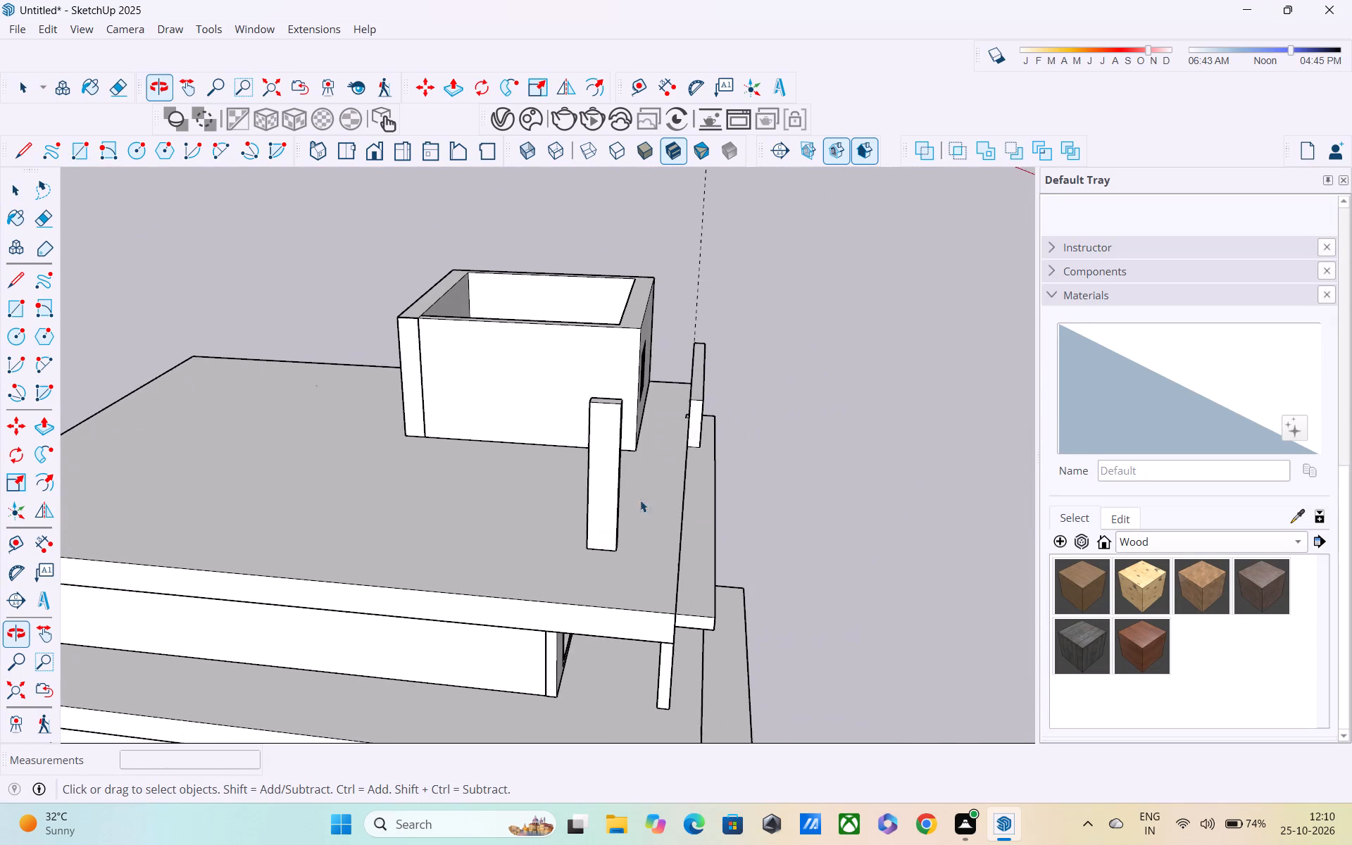
scroll(568, 498, "up", 1)
key("space")
double_click(611, 496)
middle_click_drag(619, 510, 796, 518)
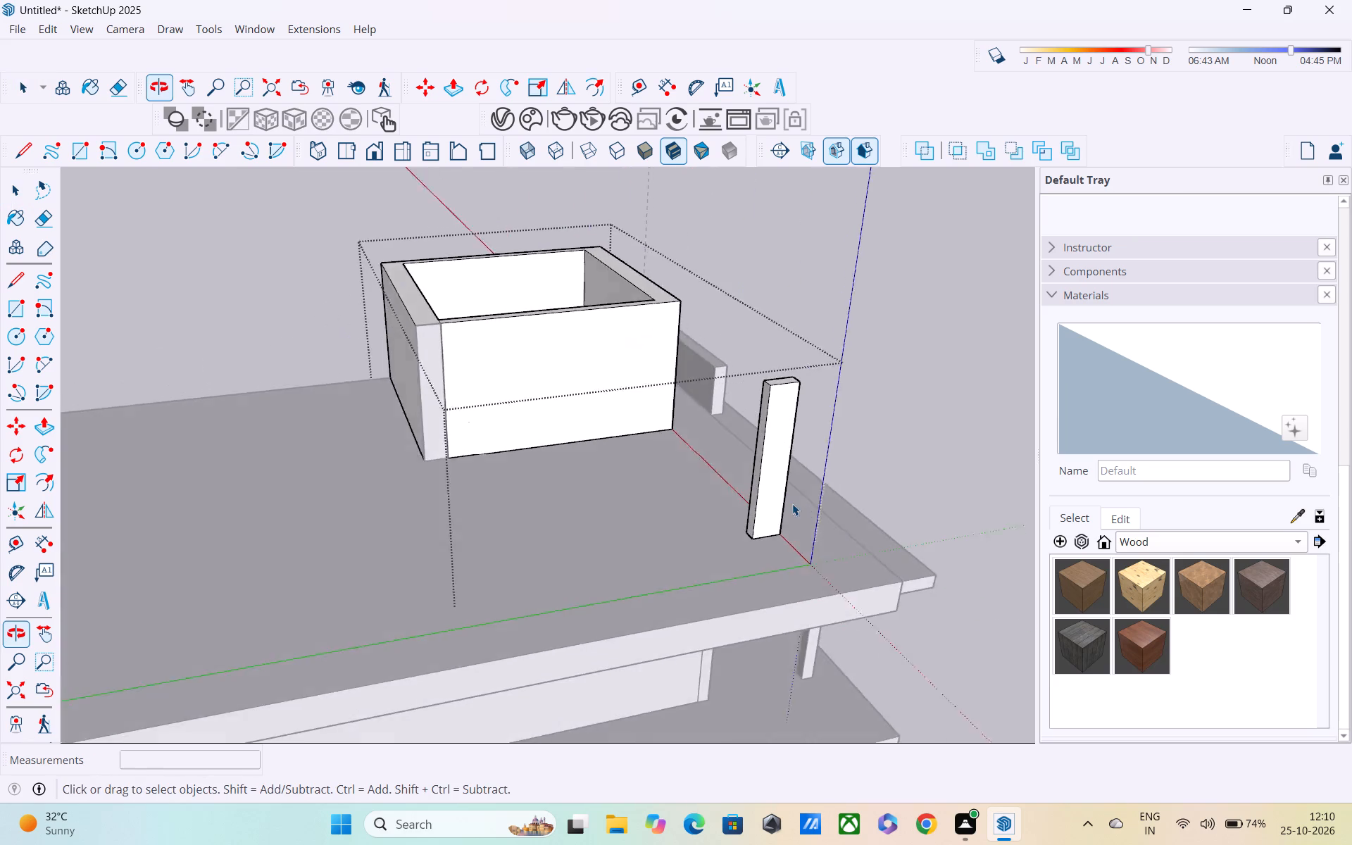
scroll(761, 482, "up", 3)
key("p")
scroll(744, 439, "up", 3)
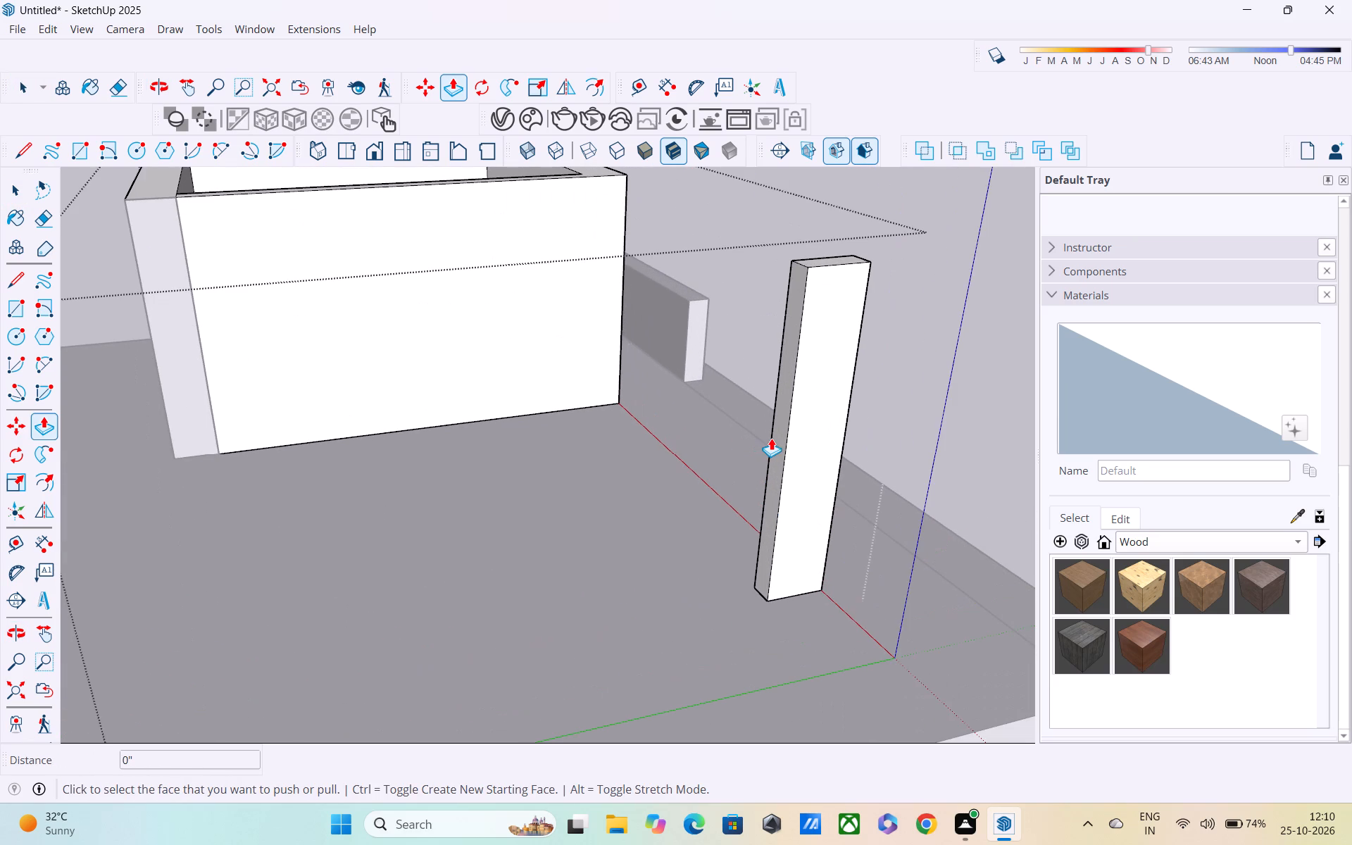
left_click(774, 446)
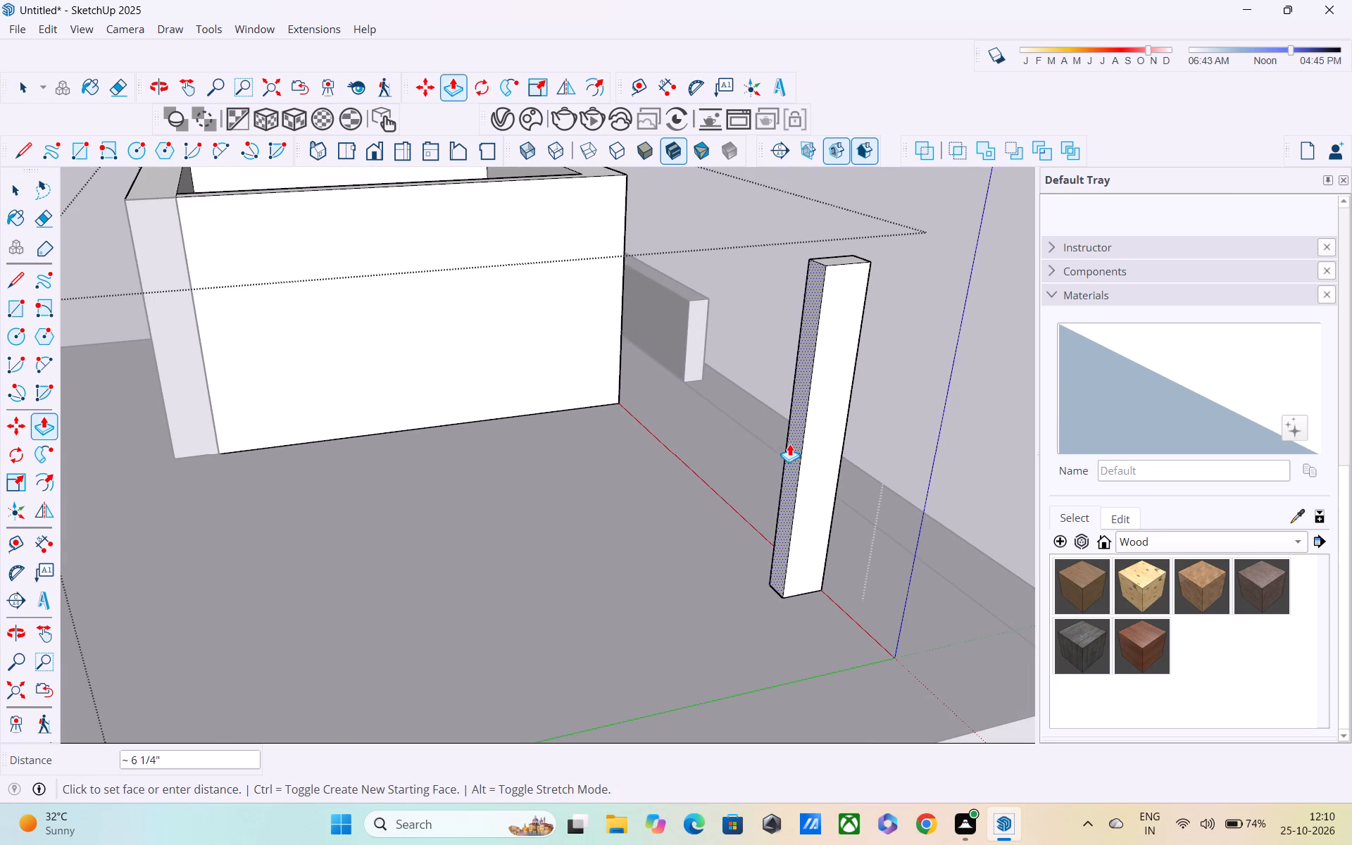
left_click(796, 440)
middle_click_drag(817, 440, 707, 441)
scroll(704, 441, "down", 5)
key("space")
left_click(849, 408)
Examine the thinned column, the front frame and the projecting slabs of the lower storeys from several sides.
middle_click_drag(857, 411, 722, 421)
scroll(711, 418, "down", 3)
middle_click_drag(711, 418, 574, 417)
scroll(572, 415, "down", 4)
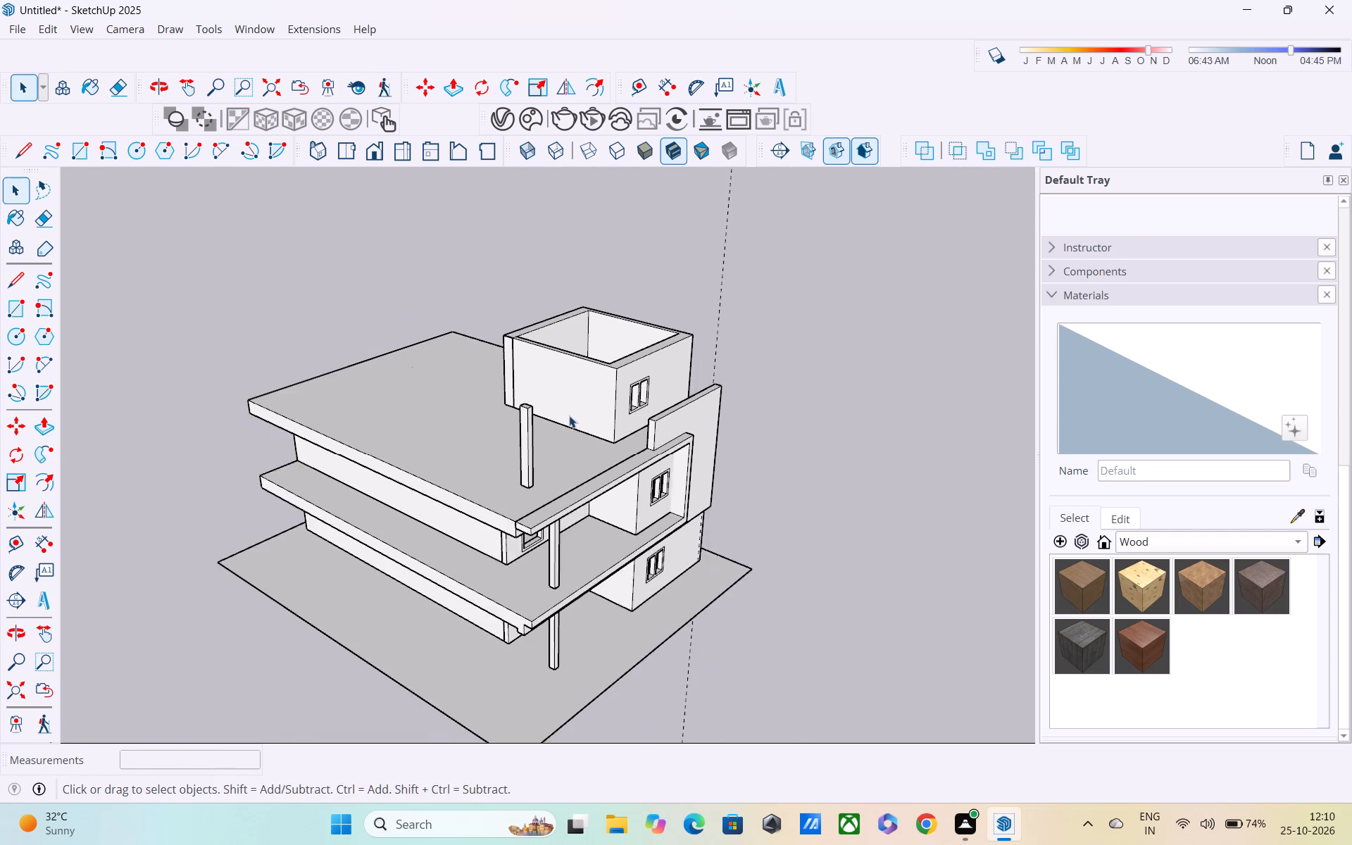
middle_click_drag(569, 415, 437, 411)
scroll(546, 463, "up", 4)
middle_click_drag(602, 458, 692, 537)
scroll(692, 537, "up", 4)
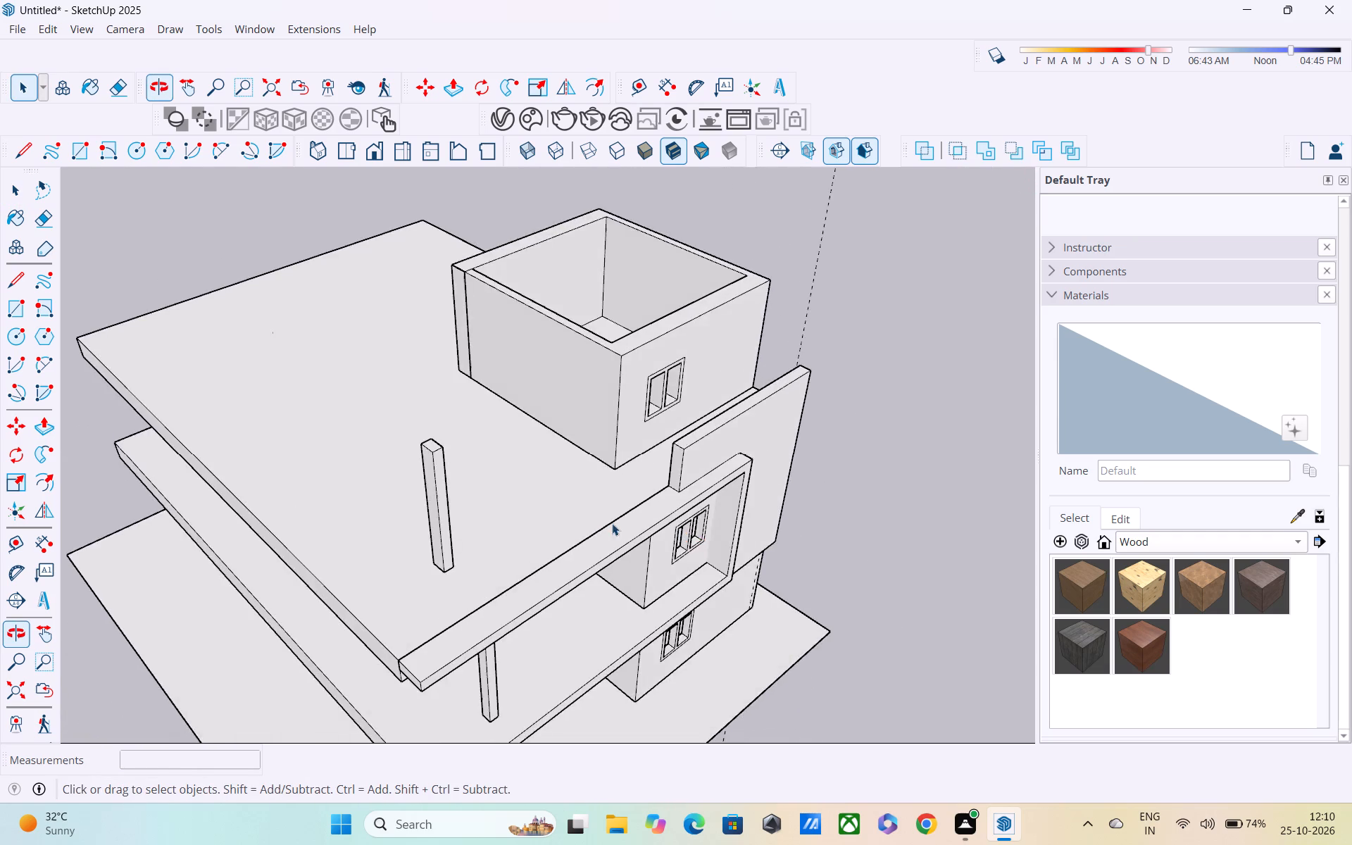
scroll(612, 523, "up", 6)
middle_click_drag(603, 520, 622, 456)
scroll(599, 454, "up", 4)
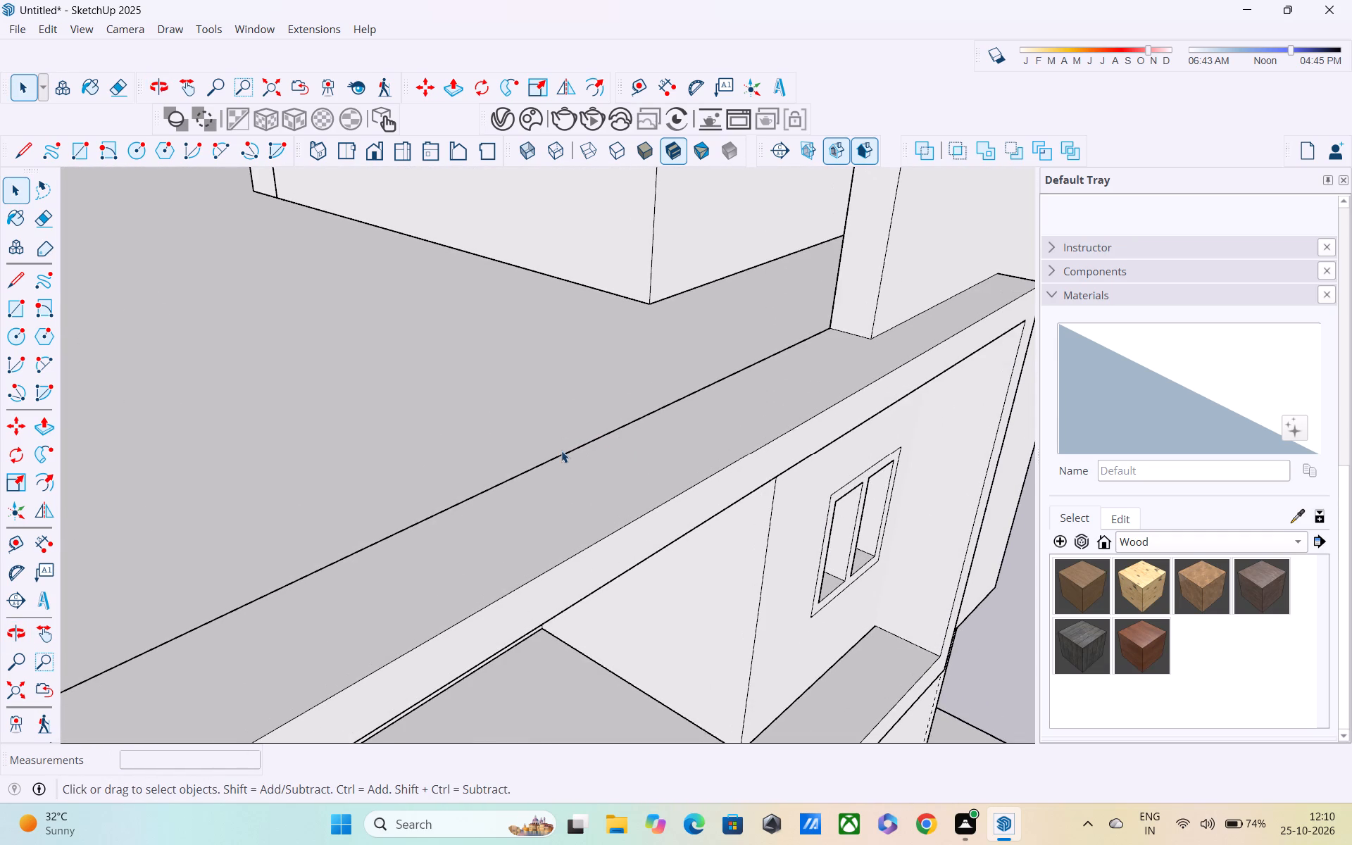
scroll(561, 451, "down", 4)
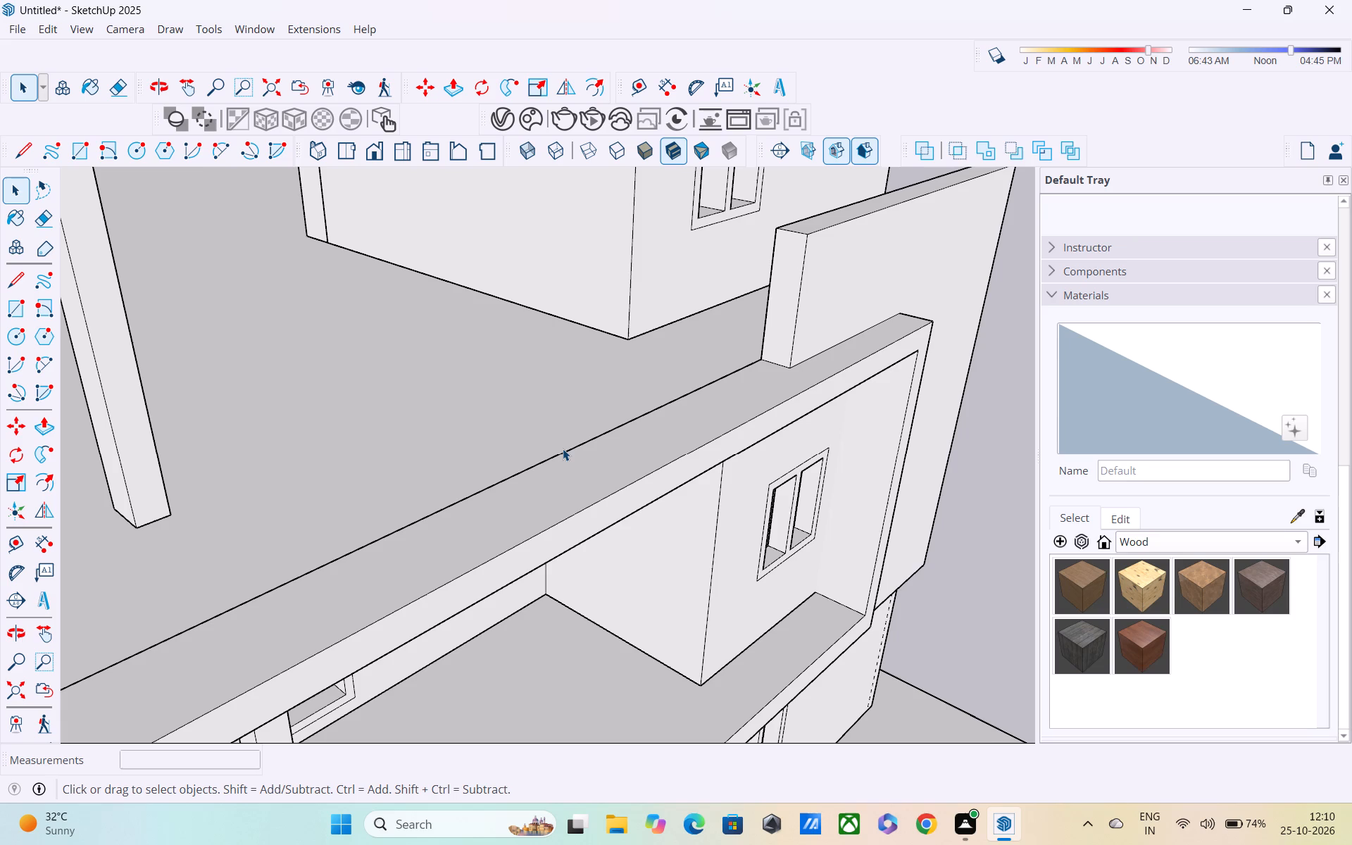
middle_click_drag(574, 450, 722, 346, "shift")
scroll(687, 361, "down", 5)
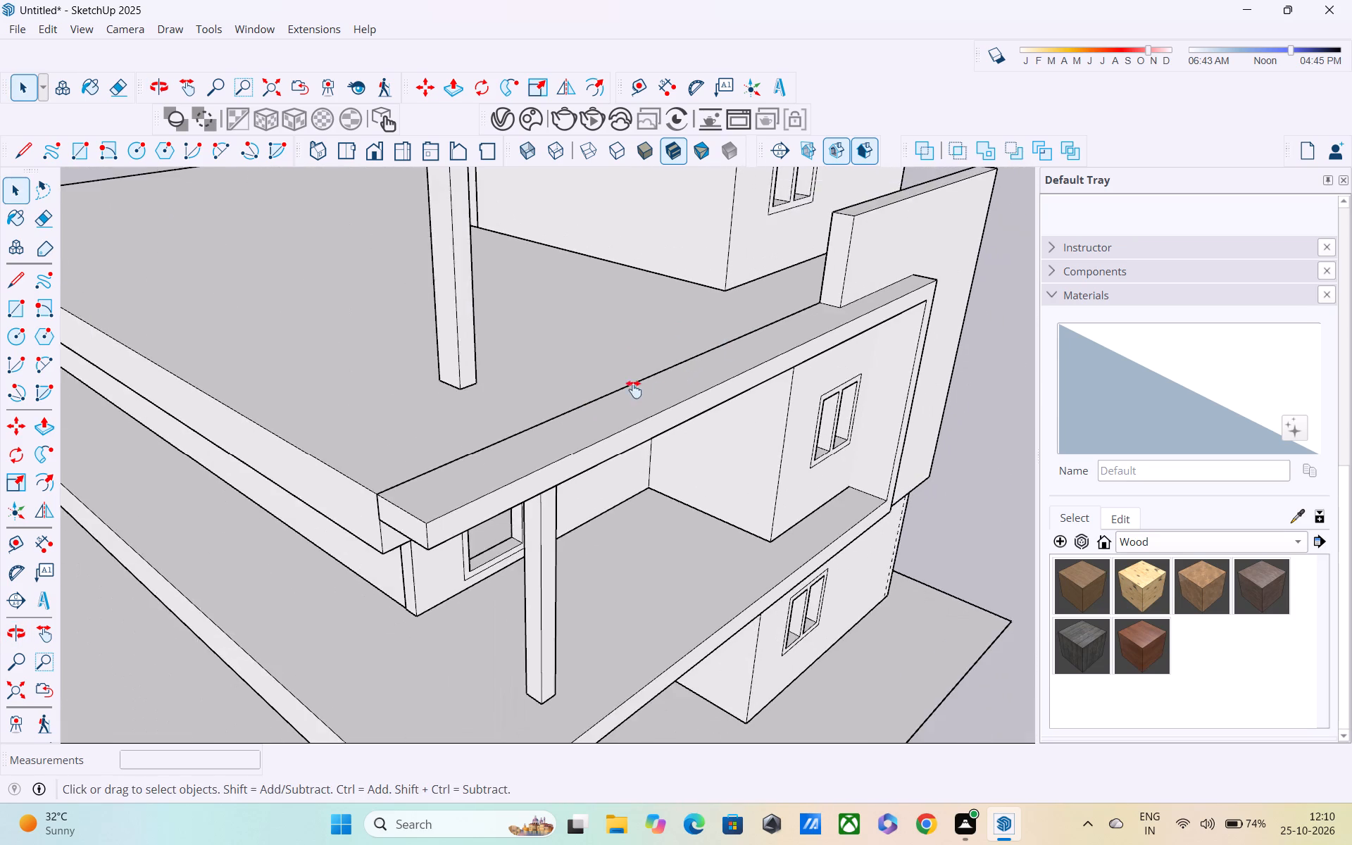
middle_click_drag(634, 389, 678, 439, "shift")
scroll(619, 437, "down", 4)
middle_click_drag(599, 437, 421, 446)
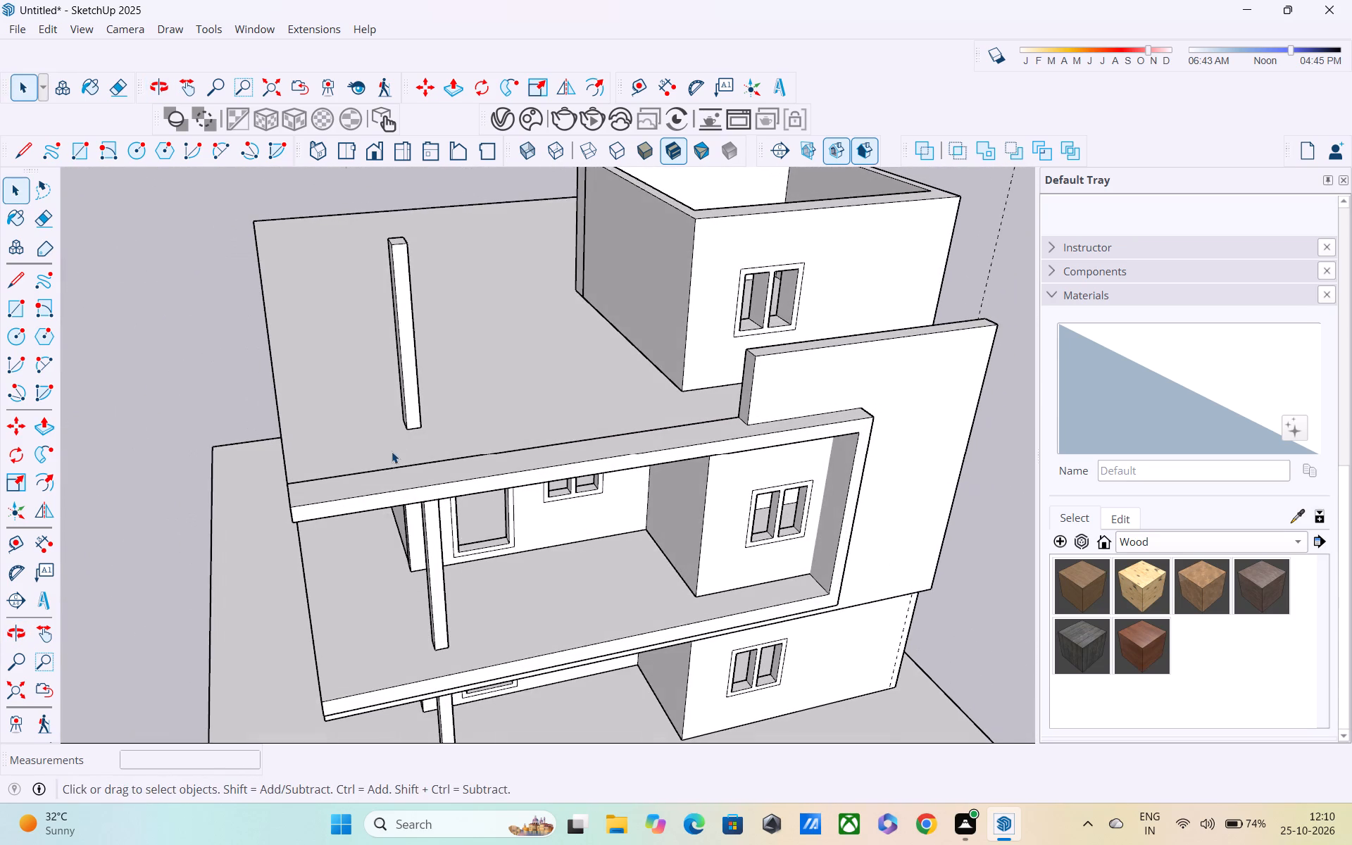
middle_click_drag(372, 458, 406, 367)
middle_click_drag(308, 419, 508, 256)
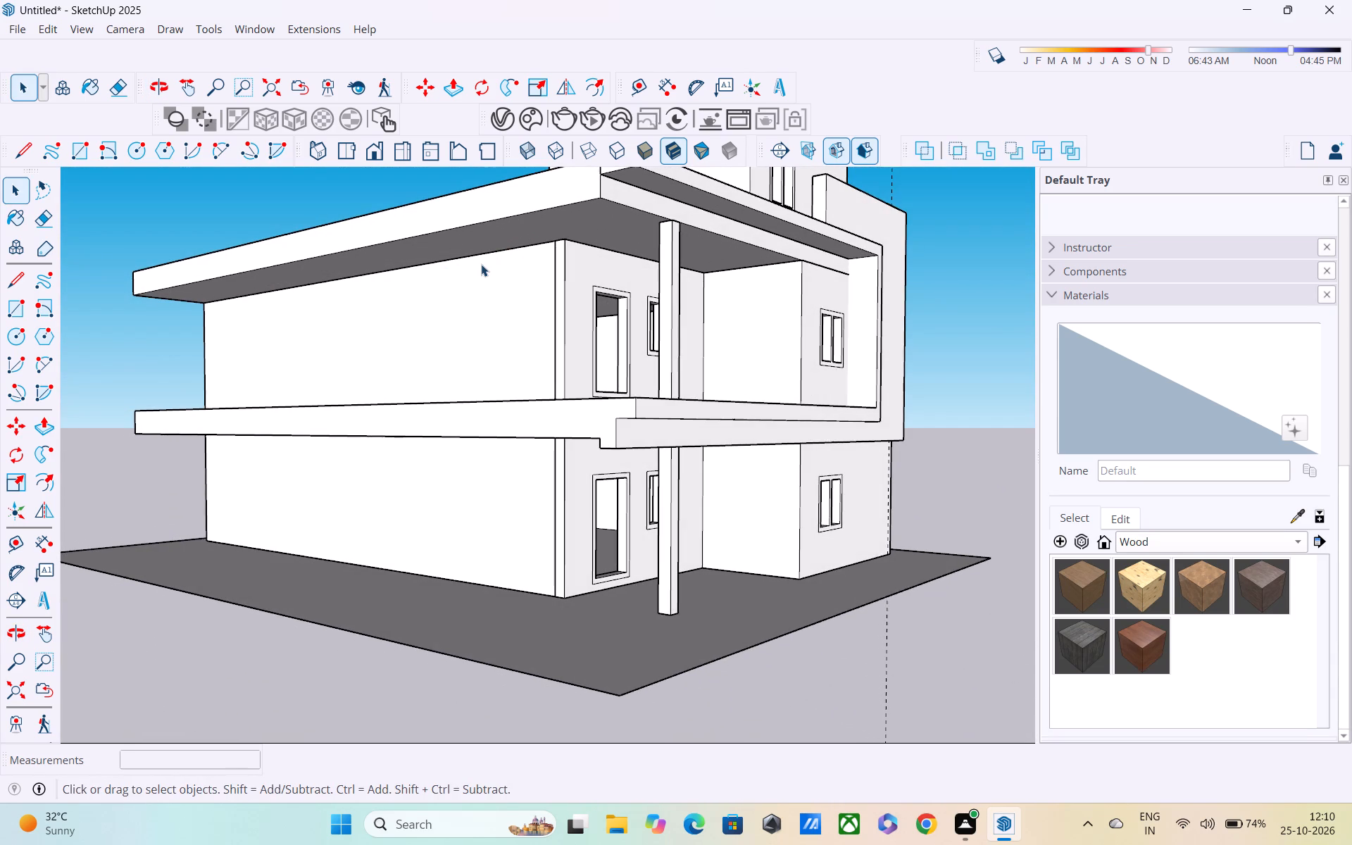
middle_click_drag(480, 268, 514, 470, "shift")
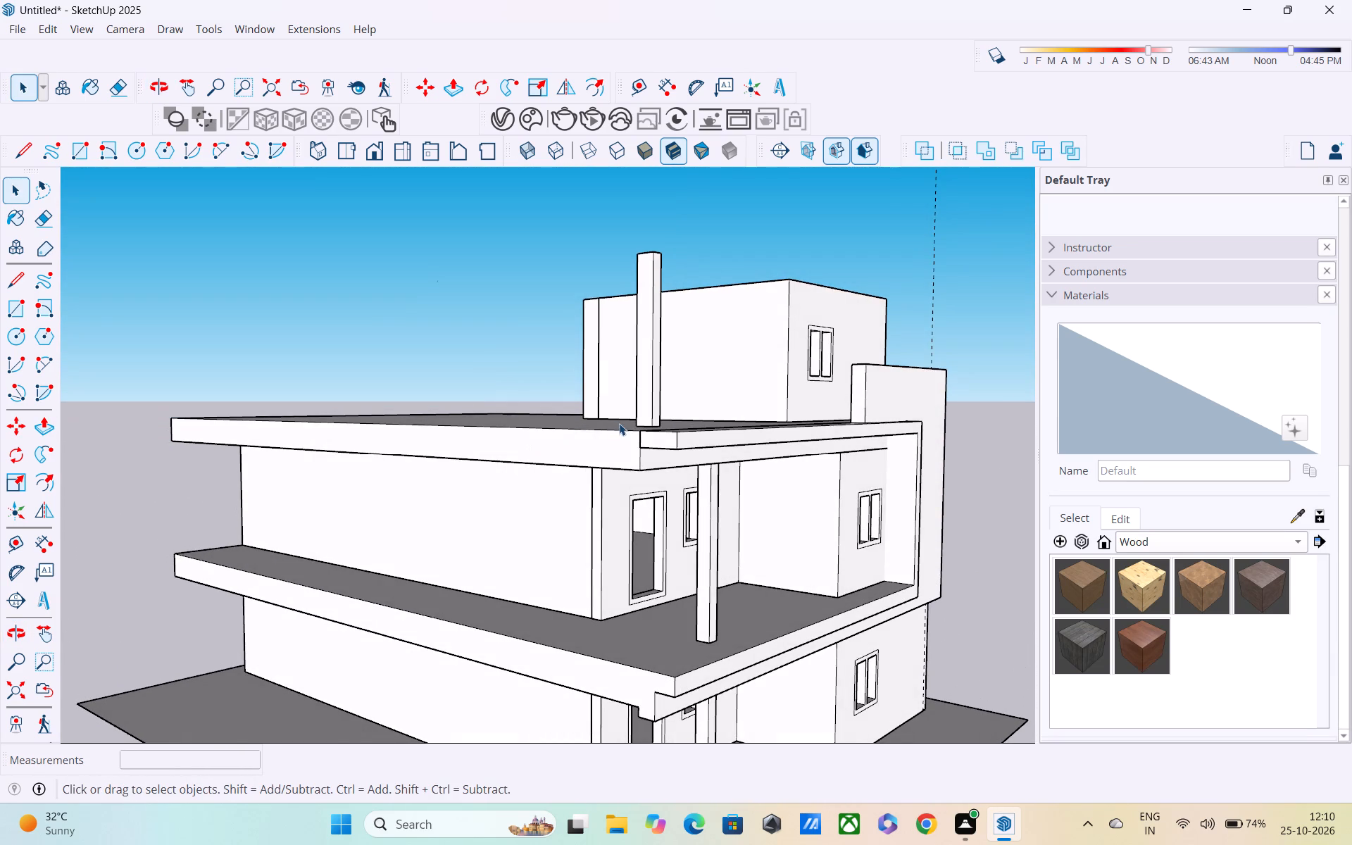
scroll(619, 423, "down", 2)
middle_click_drag(661, 421, 569, 433)
scroll(567, 437, "up", 4)
scroll(428, 472, "up", 1)
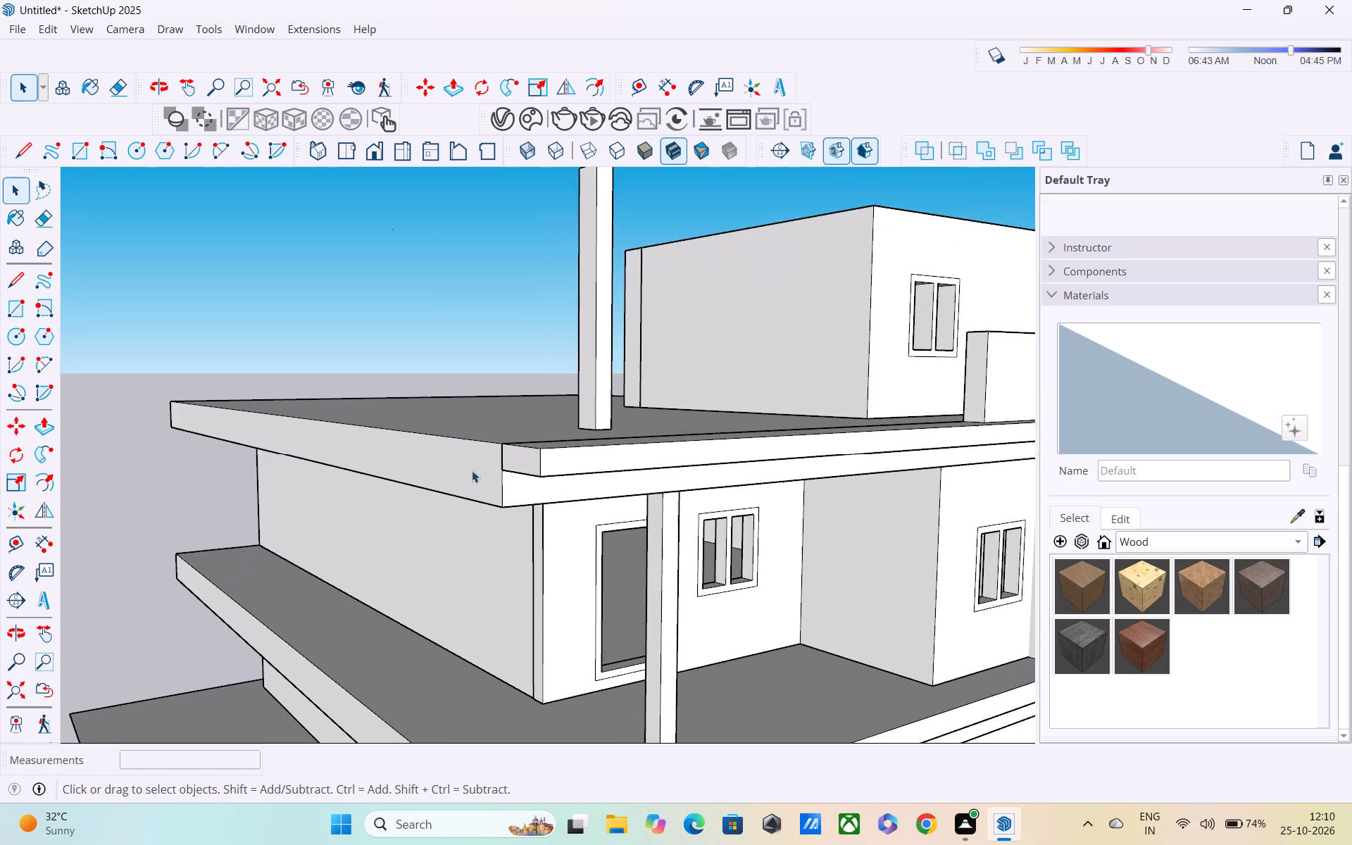
Open the upper roof slab group and start a Tape Measure guide parallel to the slab's side edge near its front corner.
scroll(472, 470, "up", 2)
middle_click_drag(565, 462, 501, 690)
scroll(479, 609, "up", 3)
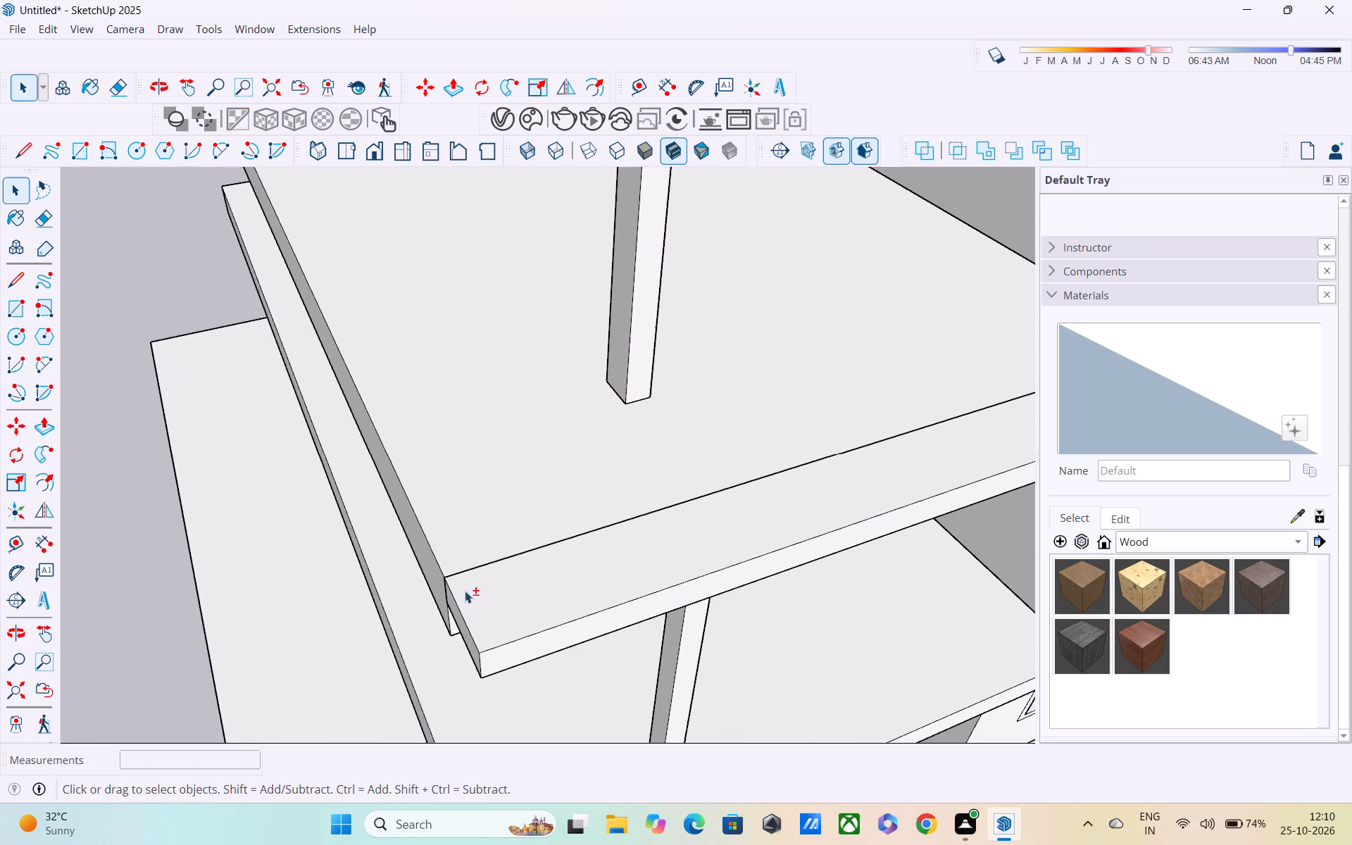
middle_click_drag(463, 589, 365, 587, "shift")
double_click(356, 531)
scroll(383, 565, "up", 3)
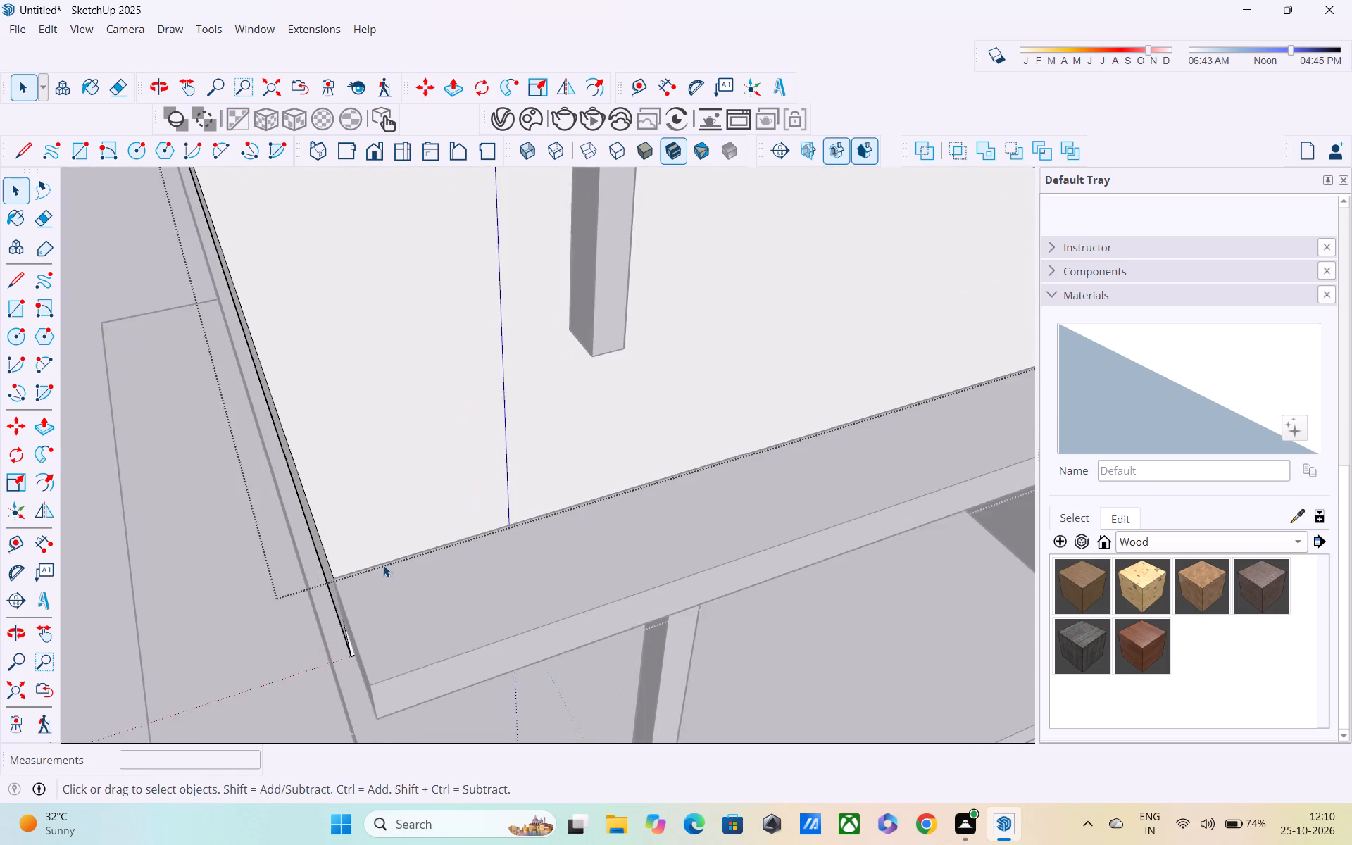
scroll(383, 565, "up", 1)
middle_click_drag(382, 563, 292, 634)
scroll(353, 541, "up", 4)
scroll(352, 536, "down", 4)
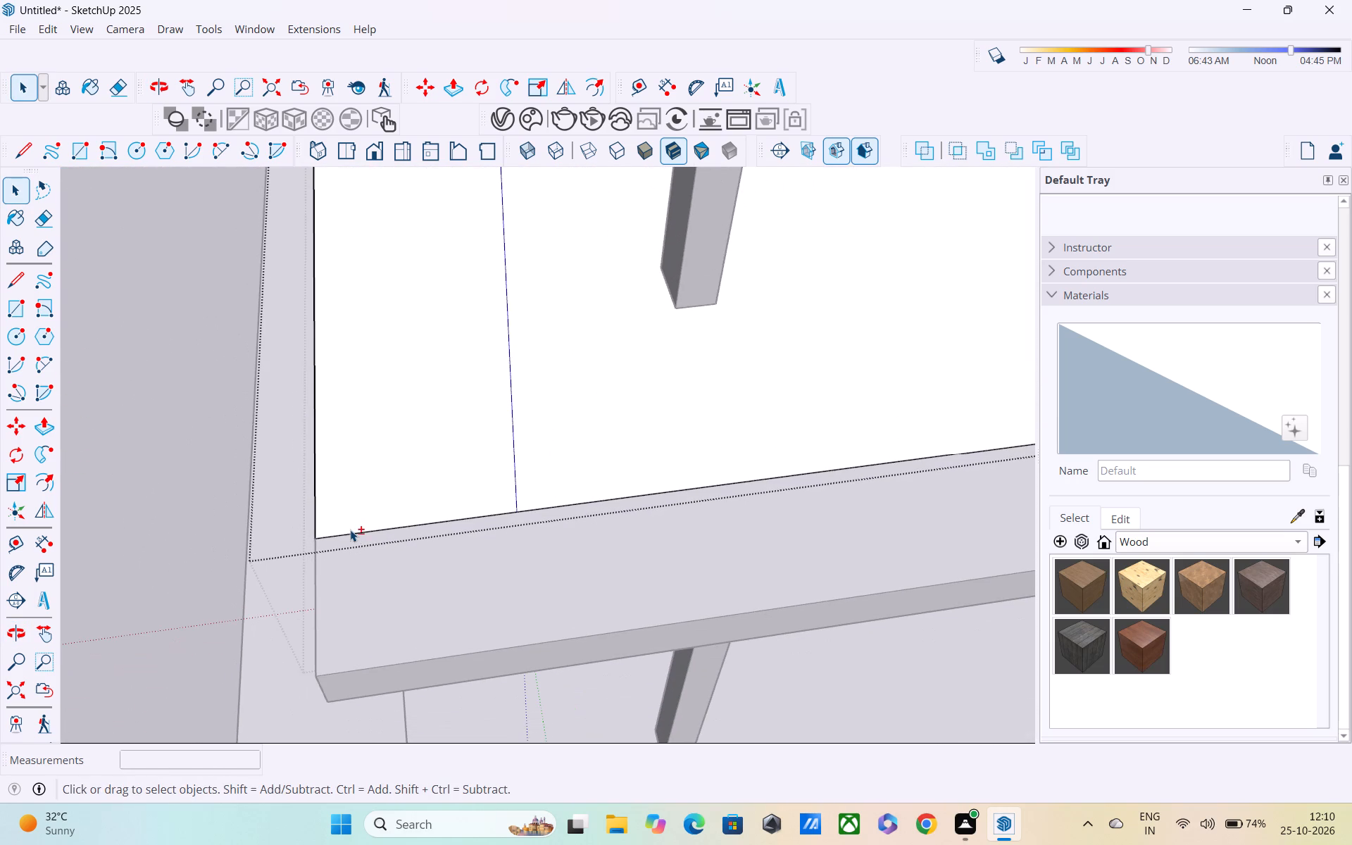
scroll(350, 530, "down", 2, "shift")
middle_click_drag(349, 530, 501, 542, "shift")
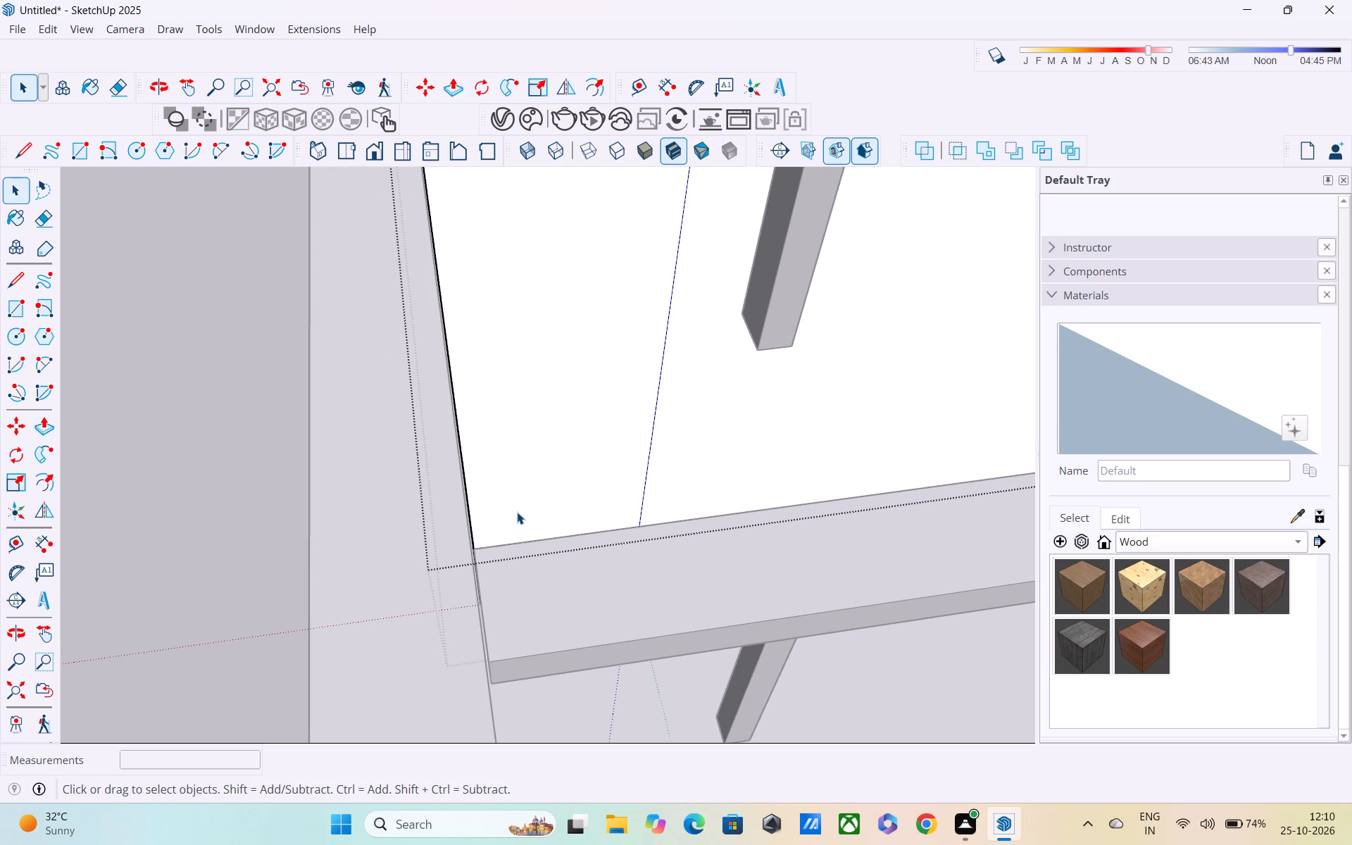
scroll(517, 512, "down", 2)
middle_click_drag(514, 511, 447, 554)
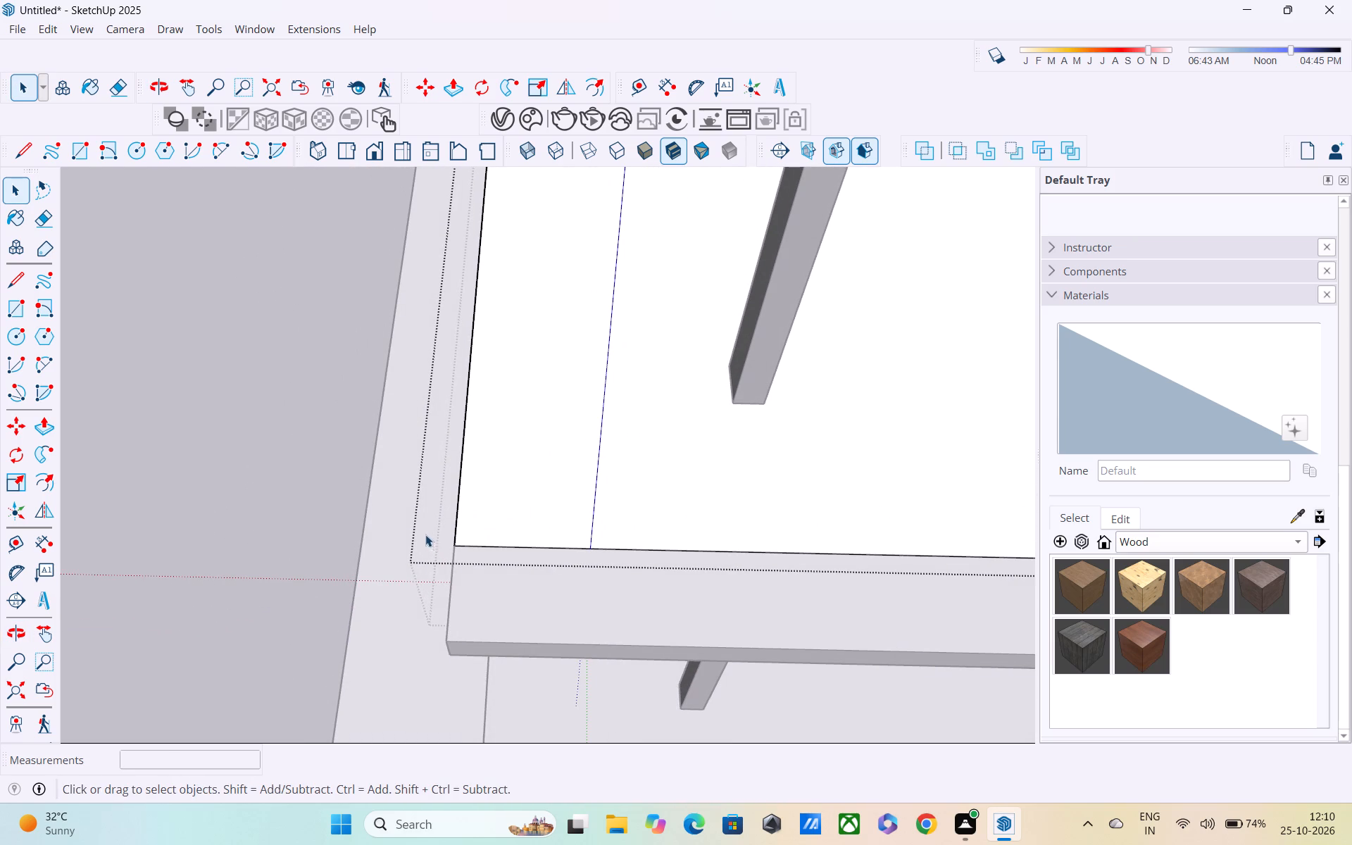
key("t")
left_click(461, 472)
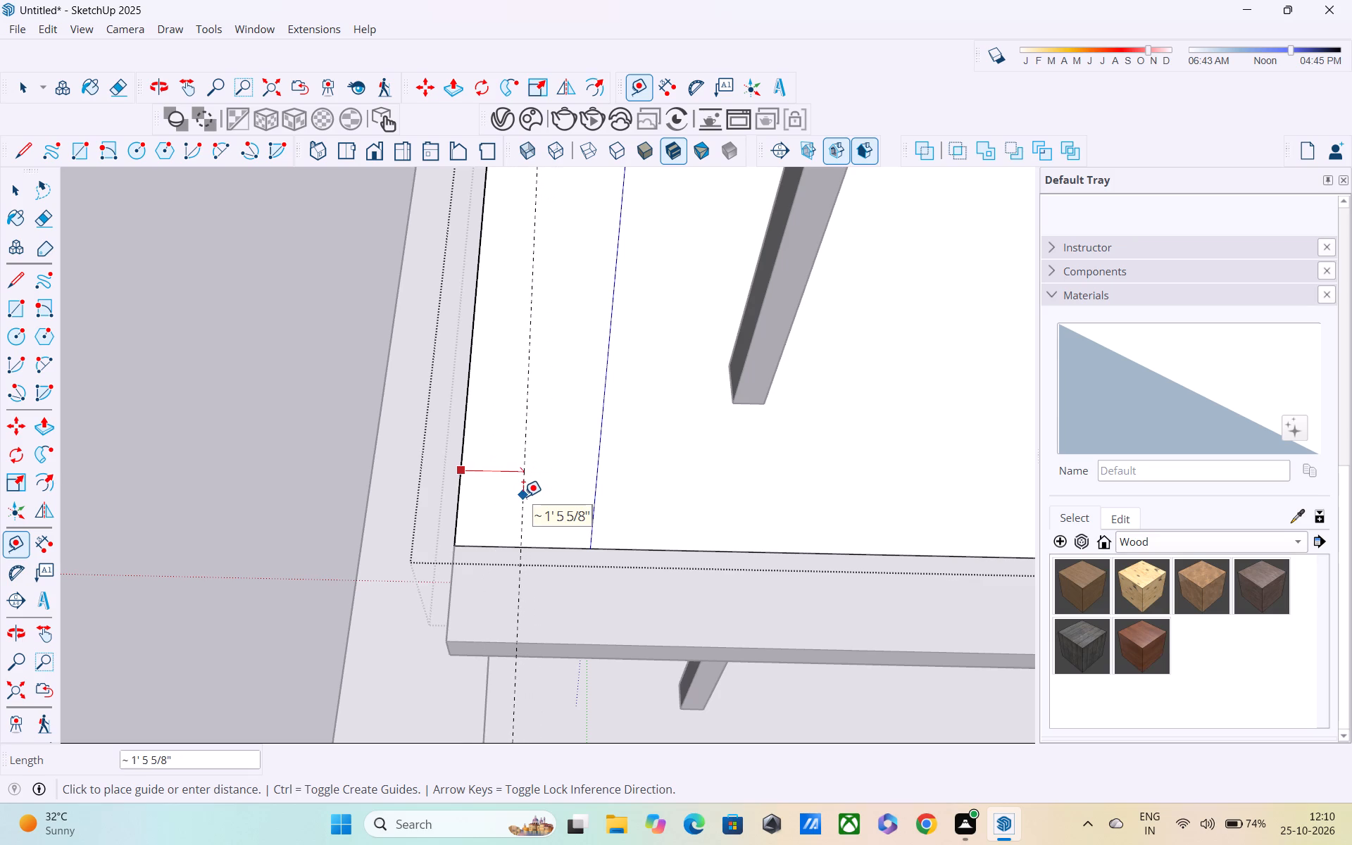
key("Escape")
left_click(464, 448)
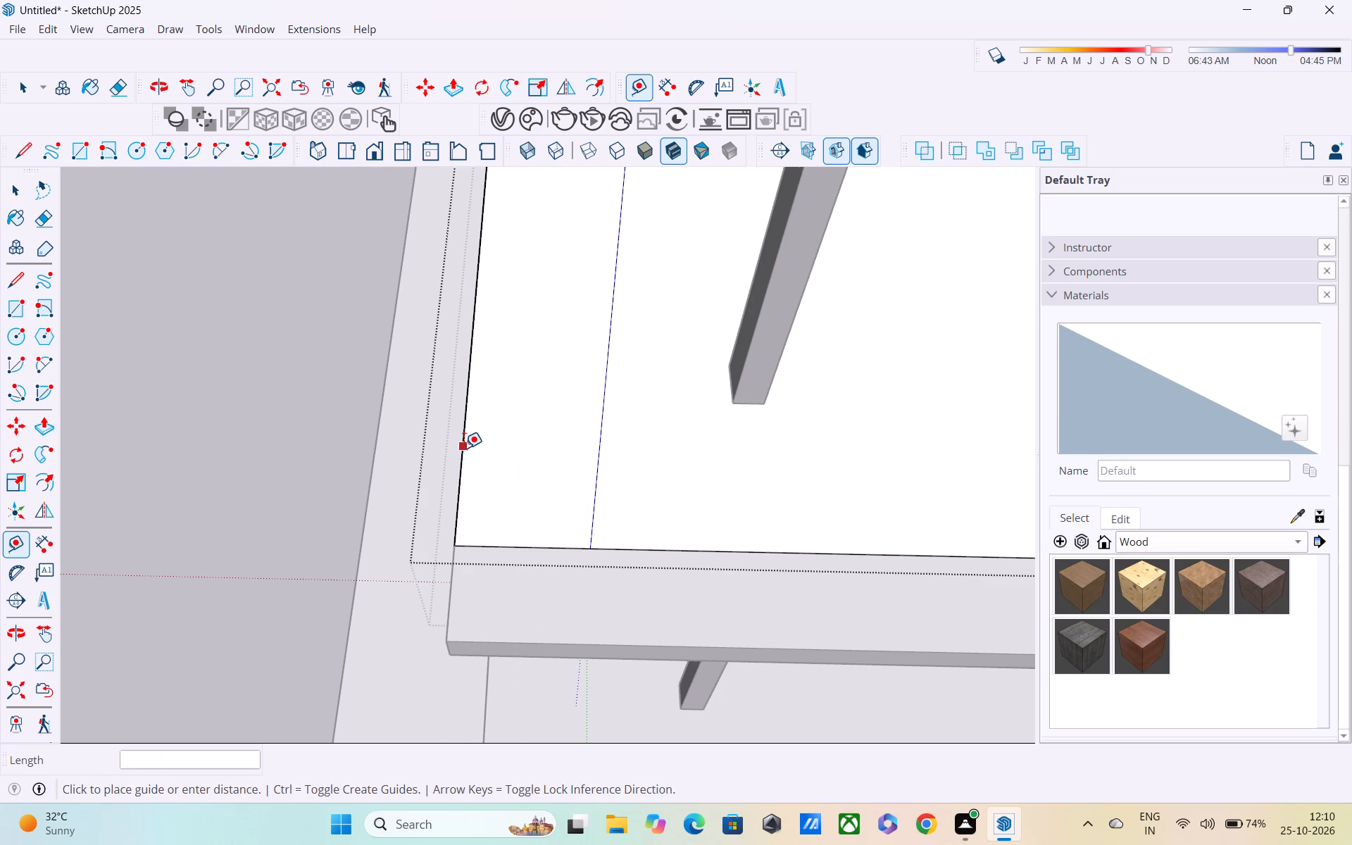
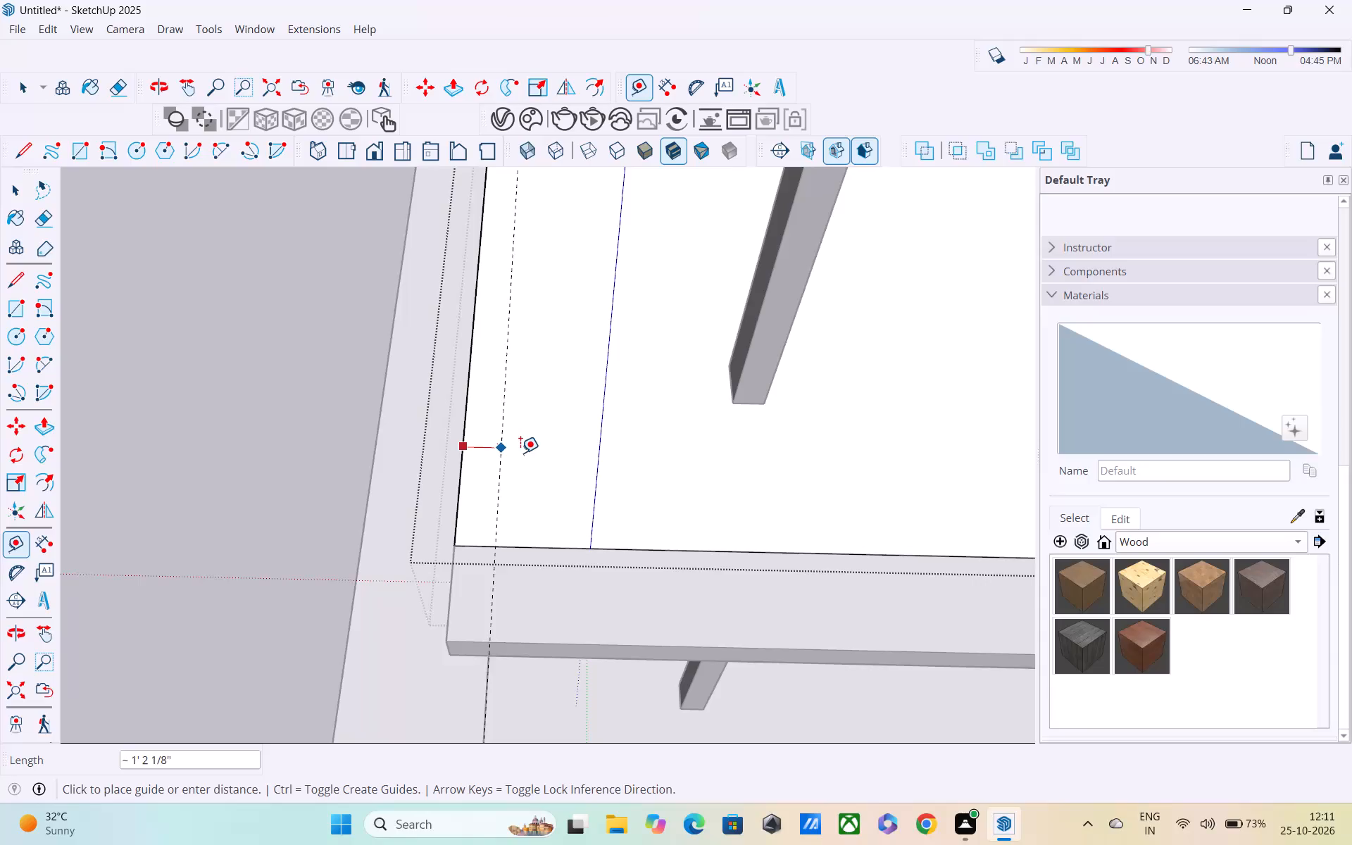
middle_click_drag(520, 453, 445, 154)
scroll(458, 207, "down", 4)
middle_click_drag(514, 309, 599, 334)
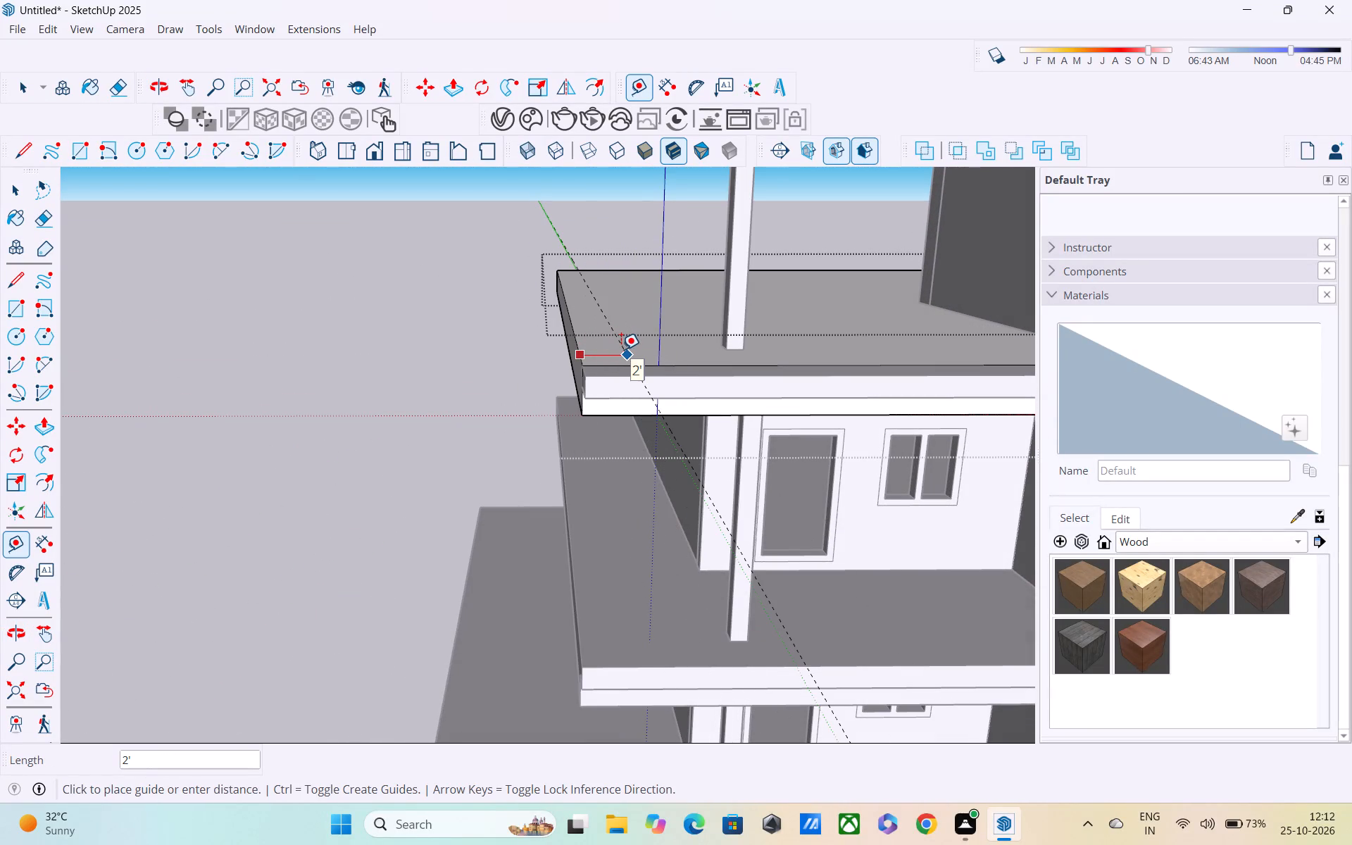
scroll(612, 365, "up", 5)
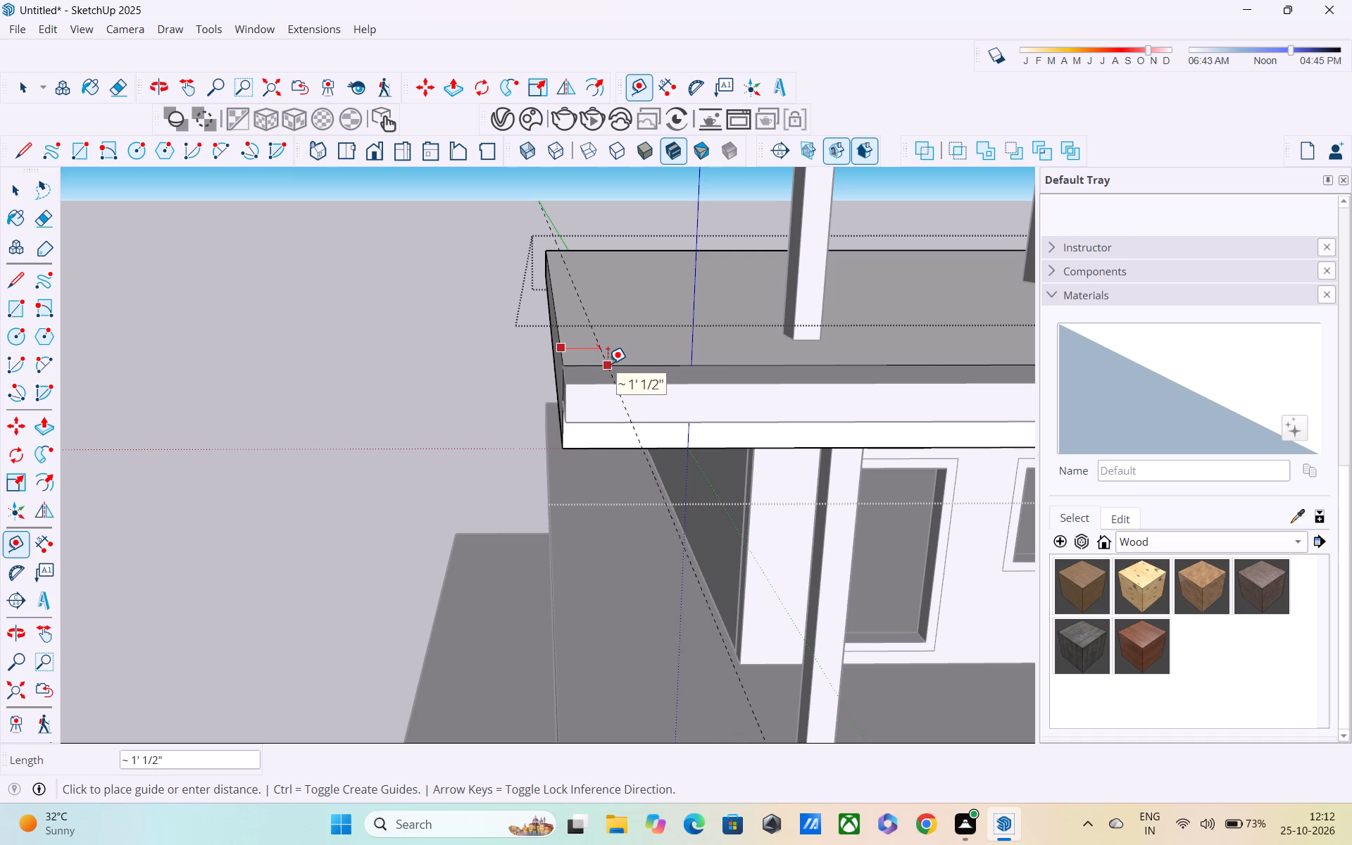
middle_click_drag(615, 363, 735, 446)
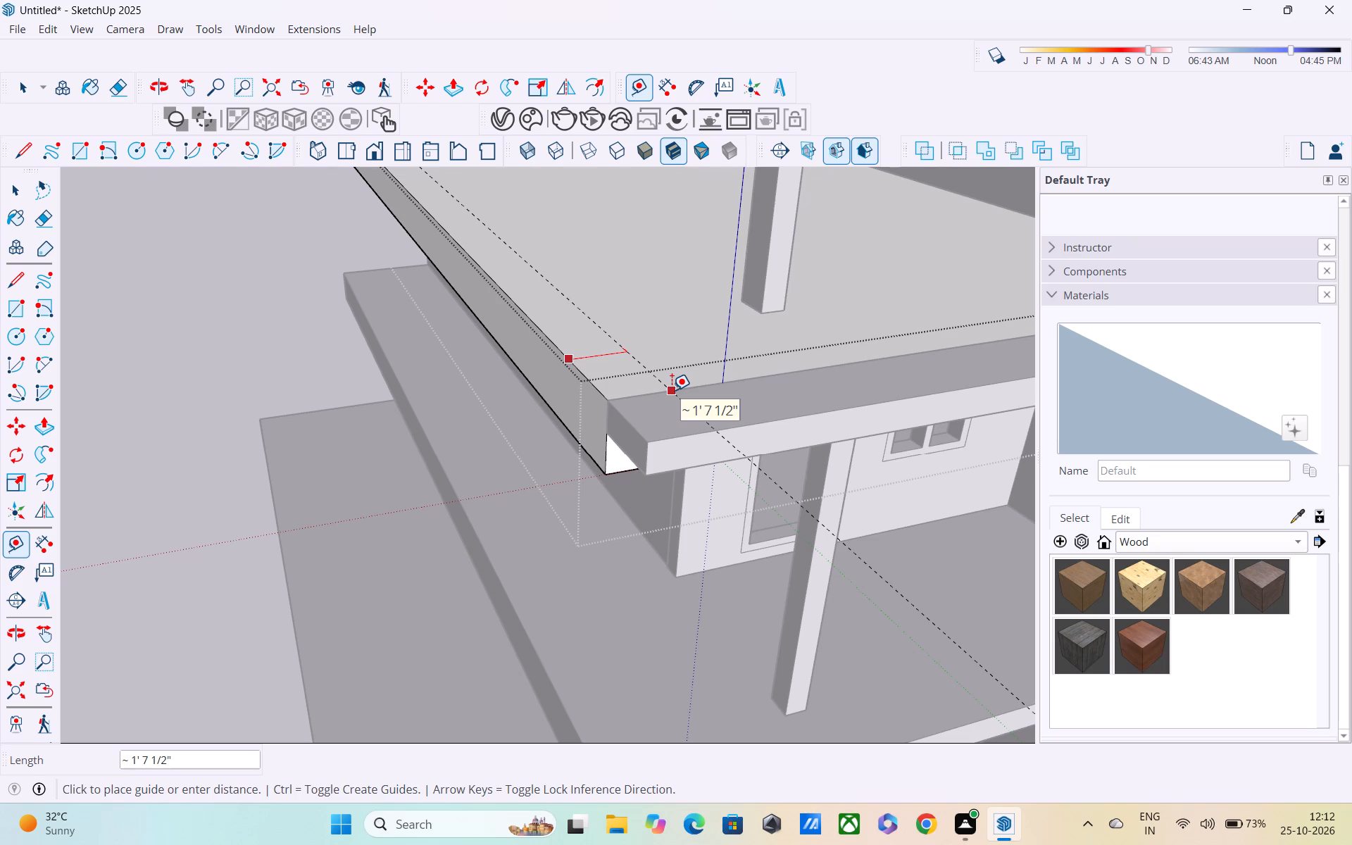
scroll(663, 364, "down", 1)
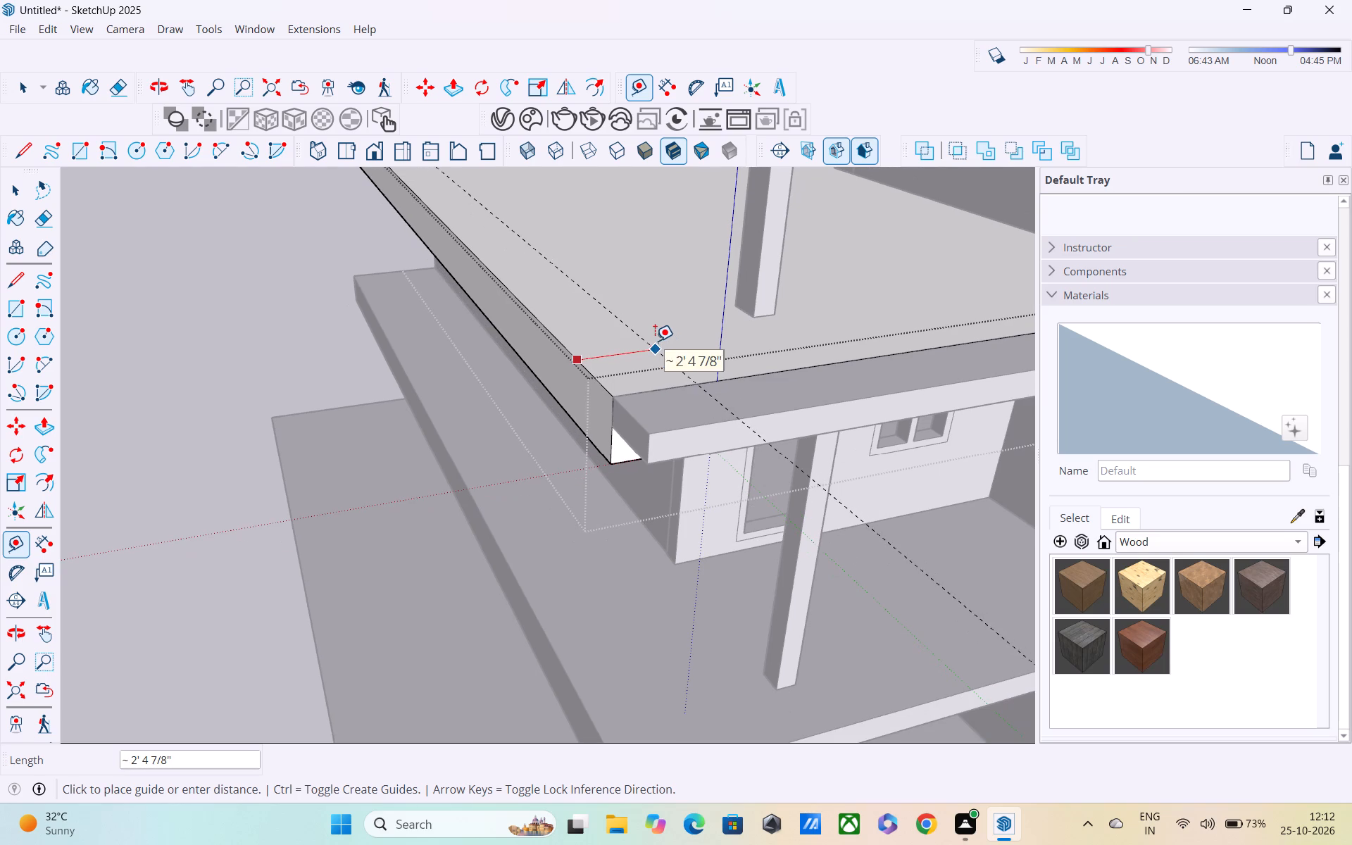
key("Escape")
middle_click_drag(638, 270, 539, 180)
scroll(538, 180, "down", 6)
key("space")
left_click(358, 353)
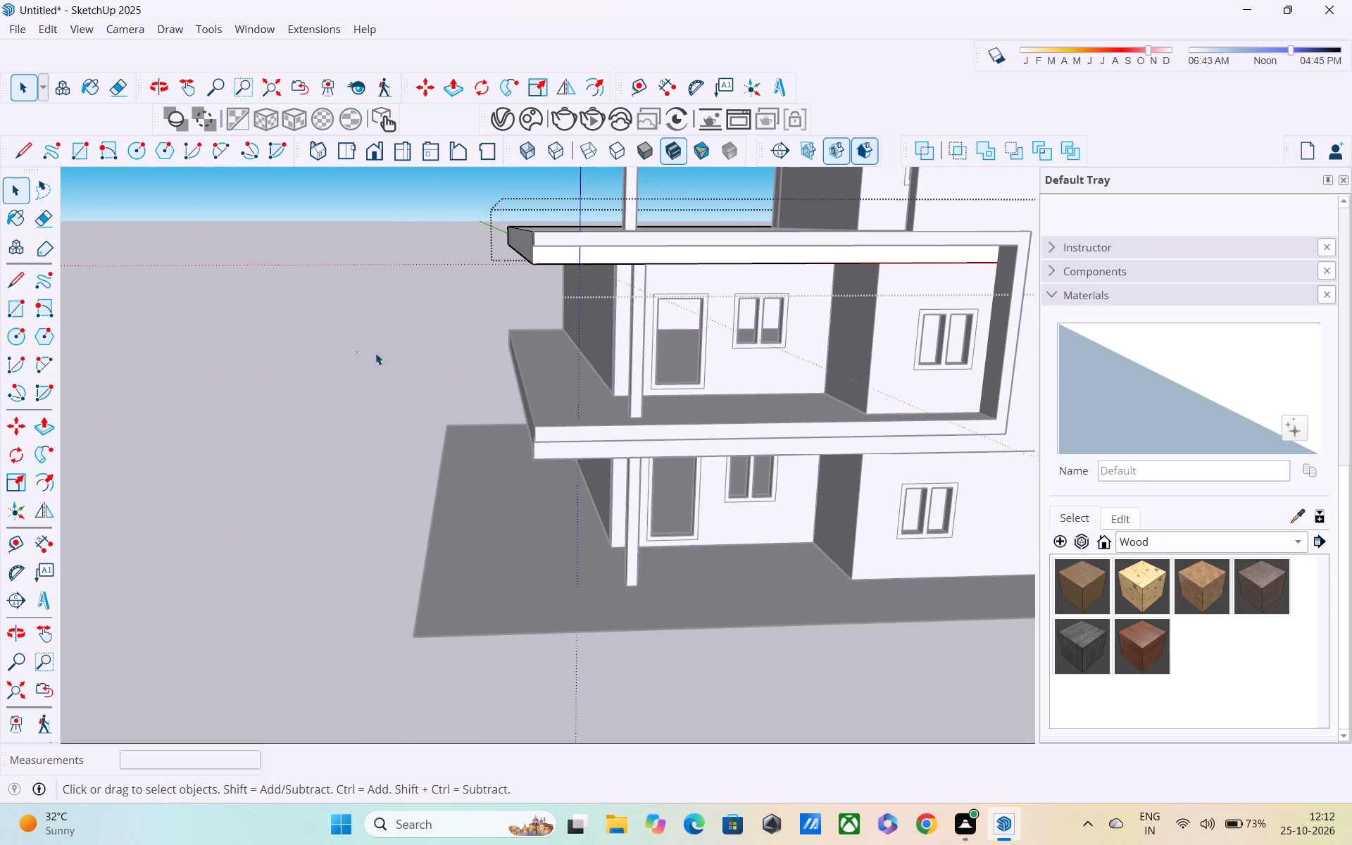
Examine the projecting slabs, columns and front frame of the lower storeys from several heights and sides.
middle_click_drag(725, 361, 639, 316)
middle_click_drag(580, 325, 661, 430)
scroll(587, 237, "up", 4)
scroll(589, 237, "down", 1)
middle_click_drag(590, 206, 567, 141)
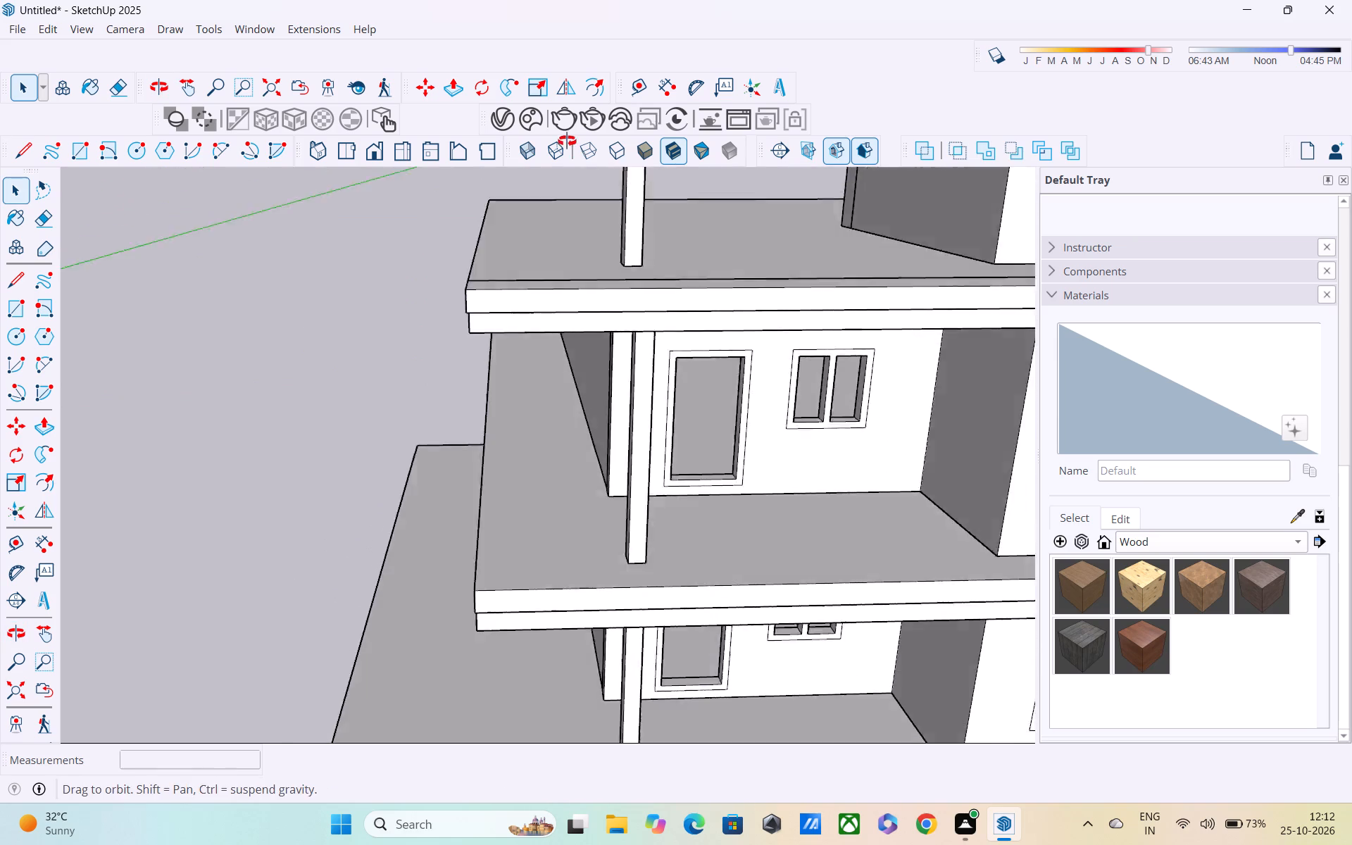
middle_click_drag(567, 141, 562, 137)
scroll(565, 154, "up", 1)
scroll(565, 154, "down", 5)
scroll(705, 223, "down", 3)
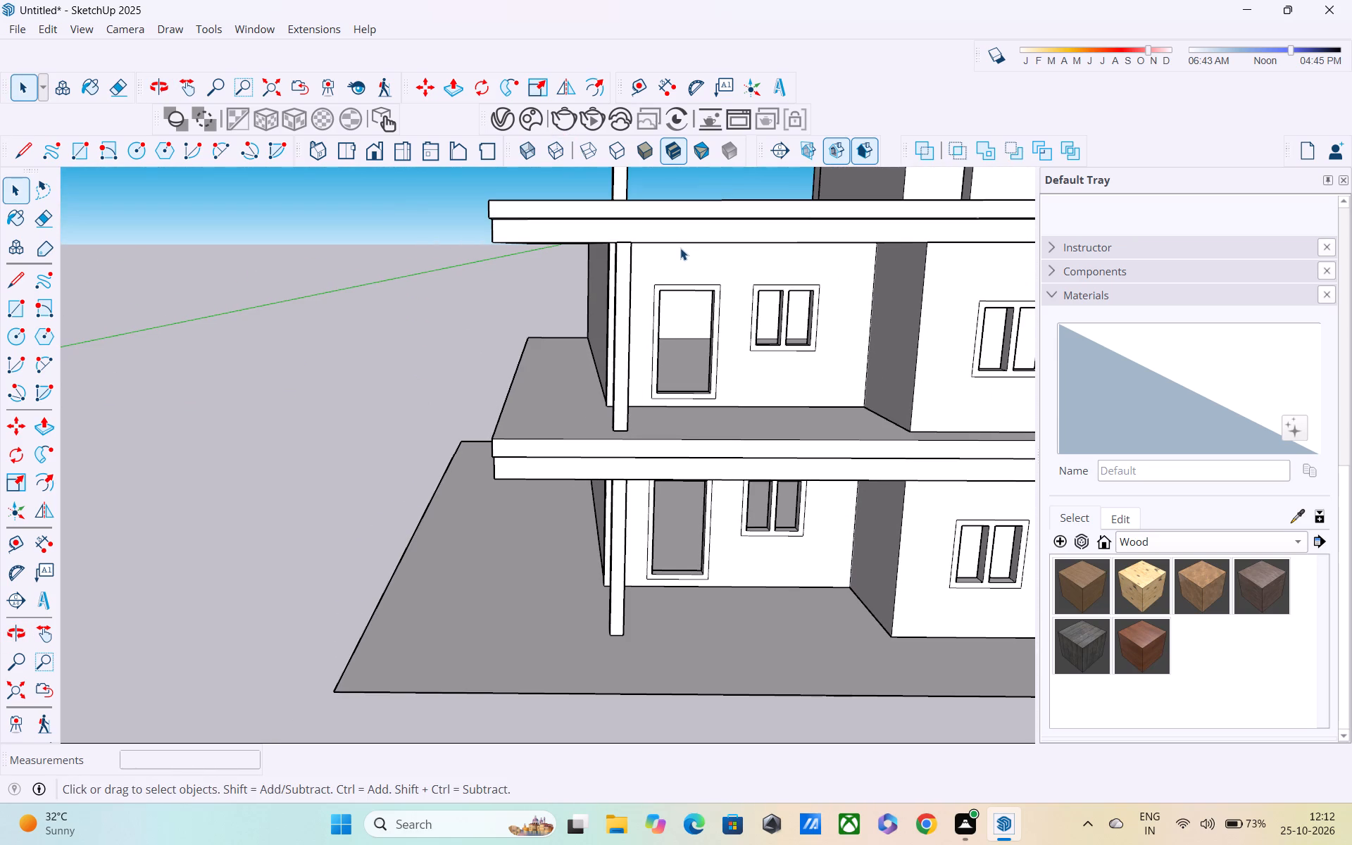
scroll(680, 248, "down", 1)
middle_click_drag(680, 248, 639, 188)
scroll(639, 188, "up", 1)
middle_click_drag(637, 196, 615, 316)
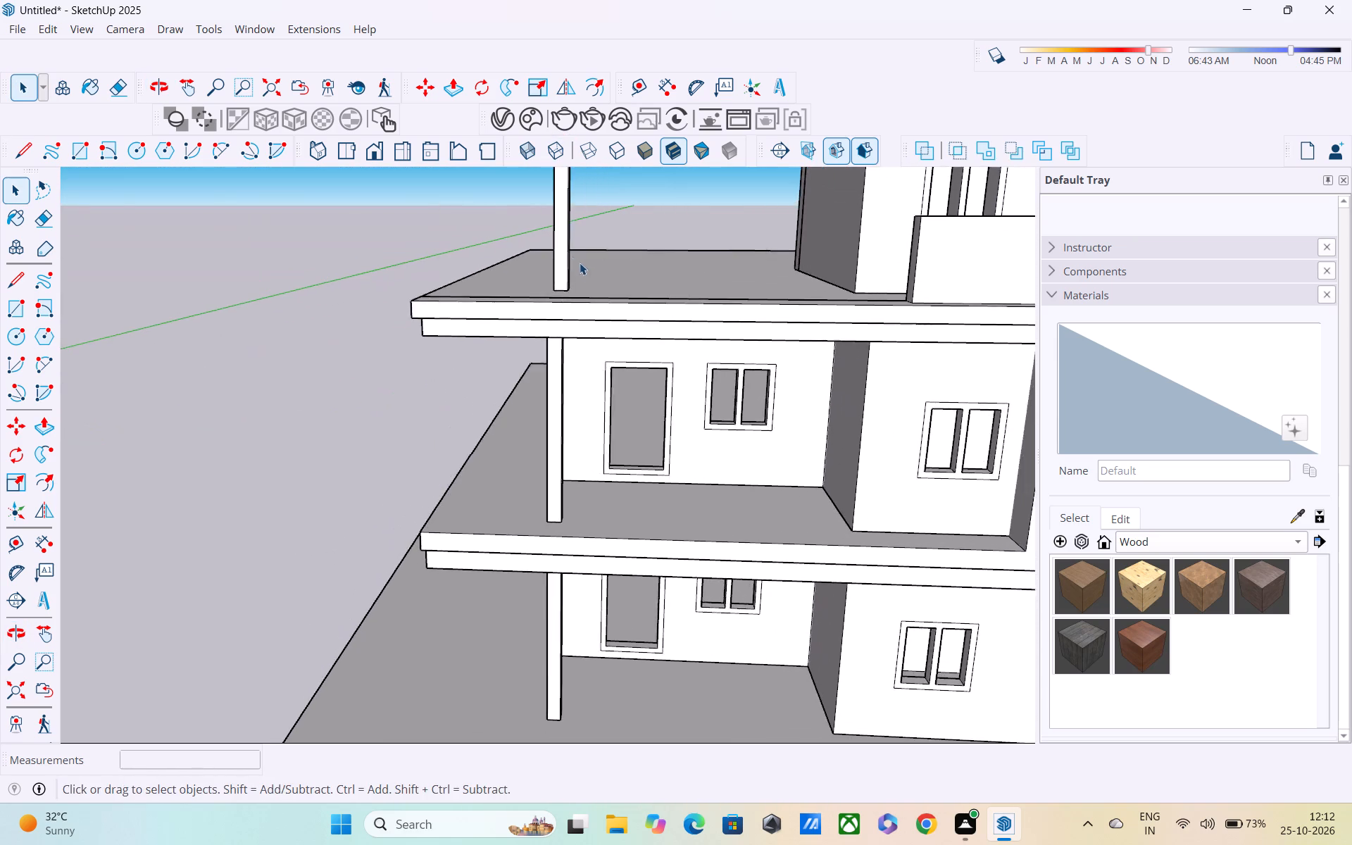
scroll(582, 266, "up", 2)
middle_click_drag(555, 295, 520, 257)
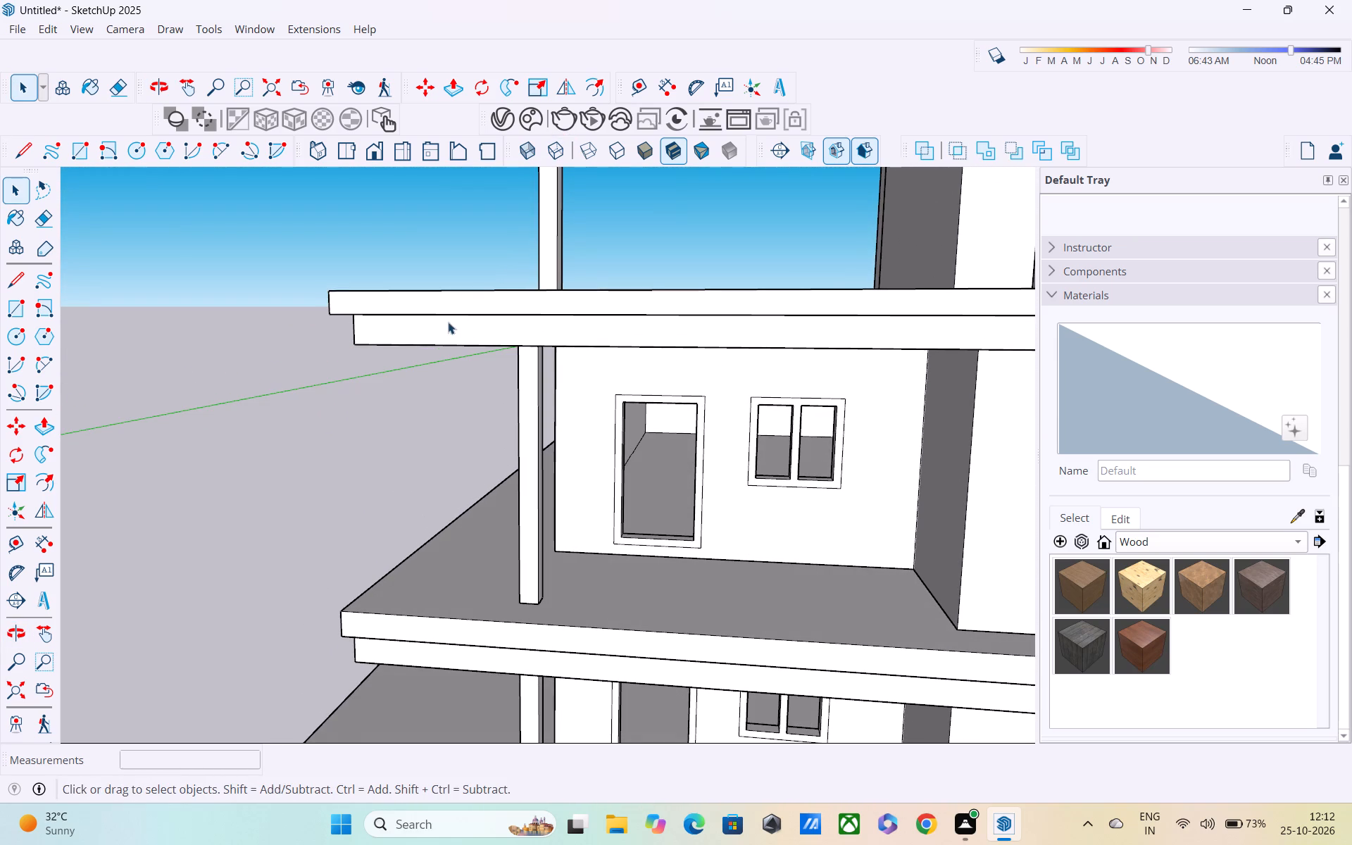
middle_click_drag(448, 322, 487, 289)
scroll(487, 289, "down", 2)
middle_click_drag(677, 289, 543, 306)
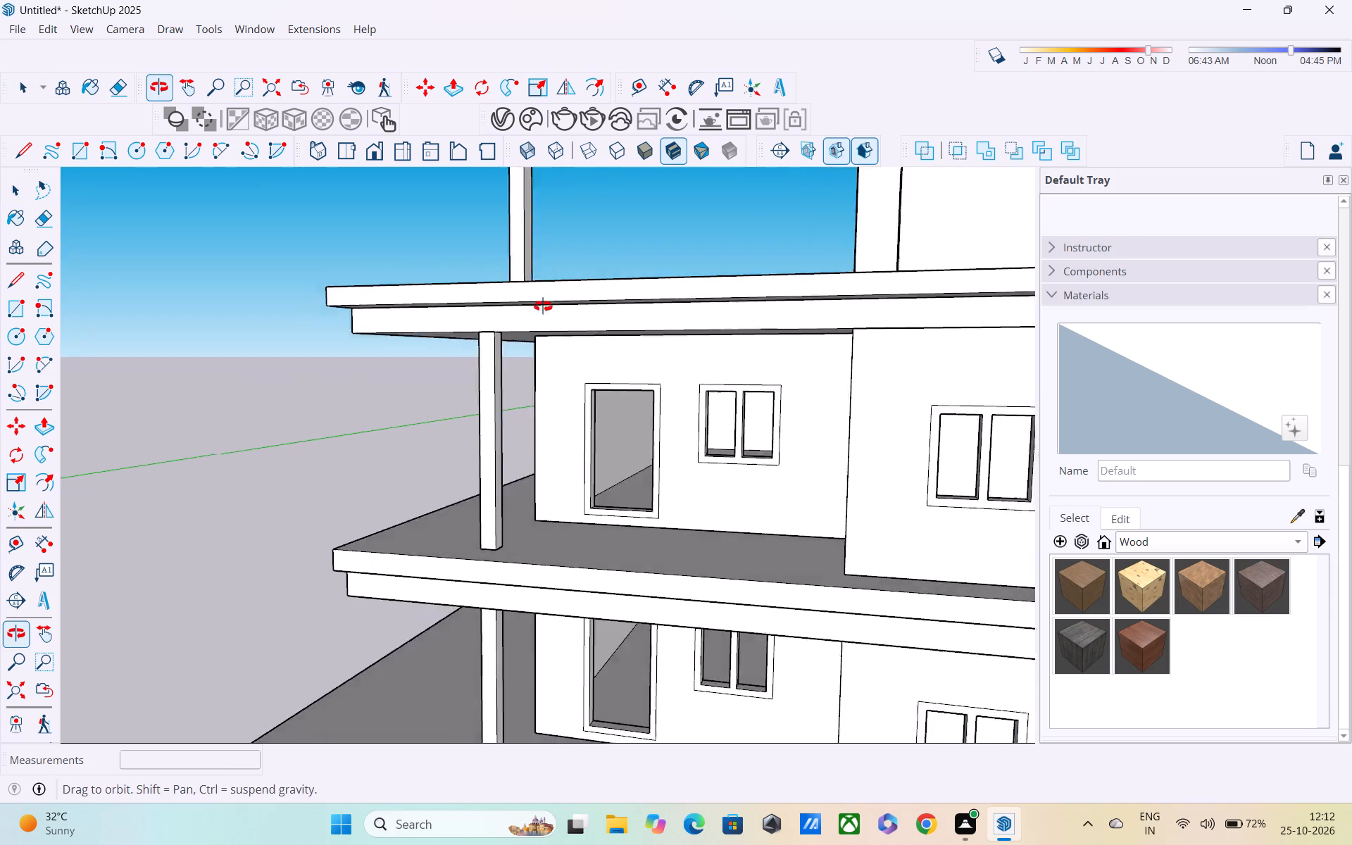
middle_click_drag(543, 306, 518, 306)
scroll(518, 306, "up", 1)
scroll(518, 306, "down", 5)
middle_click_drag(557, 307, 622, 260)
scroll(626, 276, "up", 4)
middle_click_drag(631, 289, 681, 317)
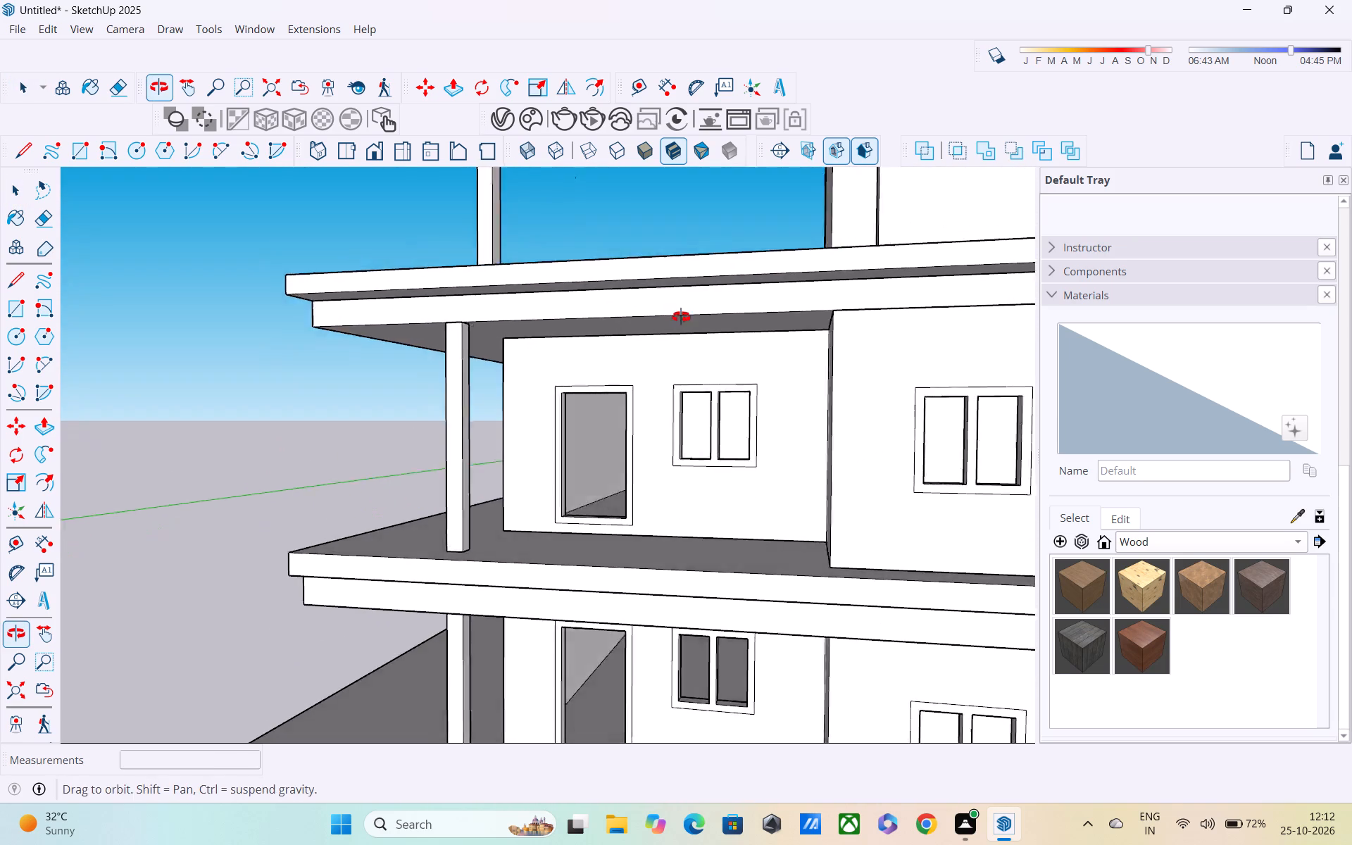
middle_click_drag(681, 317, 692, 315)
scroll(696, 317, "up", 3)
middle_click_drag(696, 318, 608, 329)
scroll(565, 332, "down", 2)
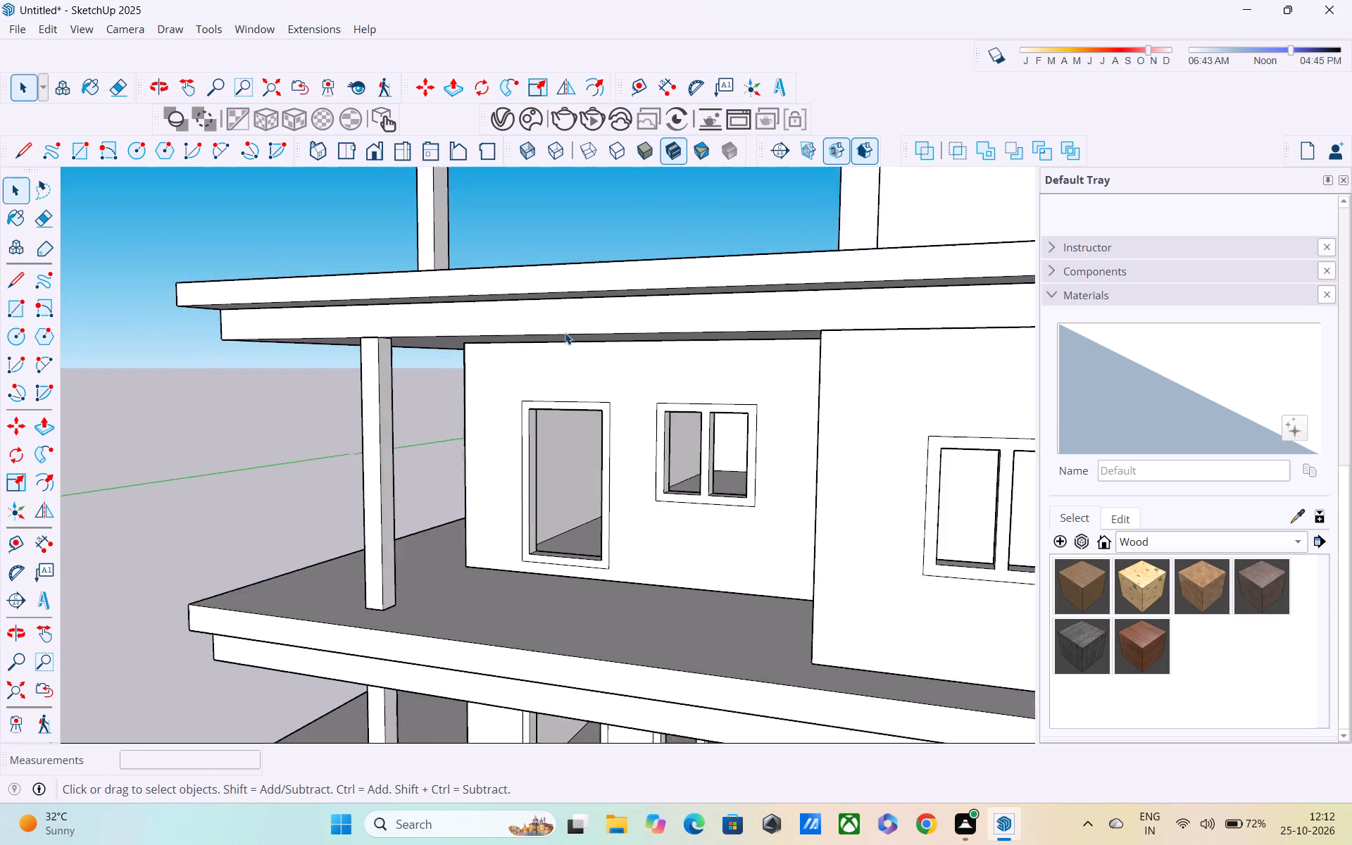
scroll(565, 332, "down", 1)
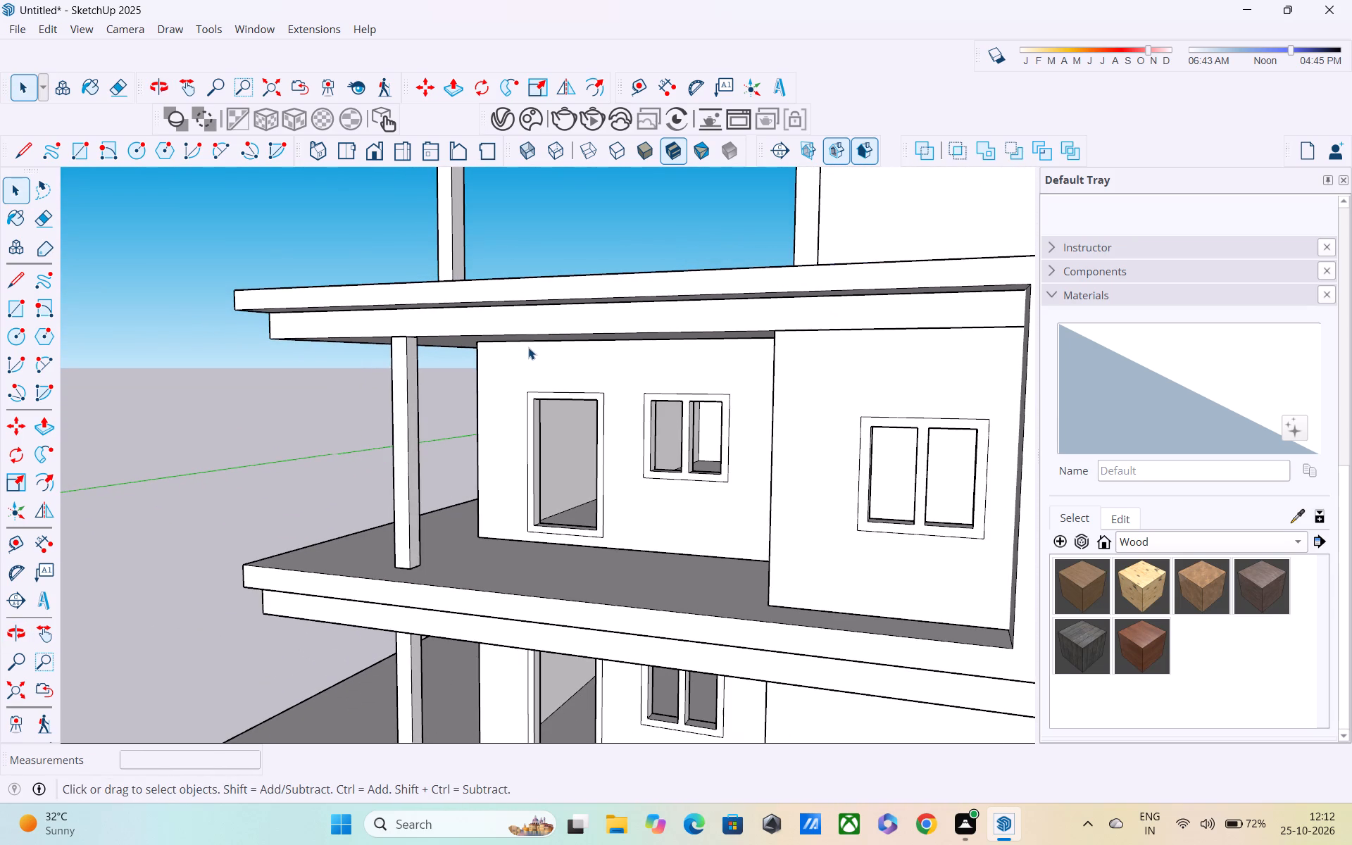
scroll(528, 347, "down", 4)
scroll(620, 326, "down", 2)
middle_click_drag(630, 325, 707, 315)
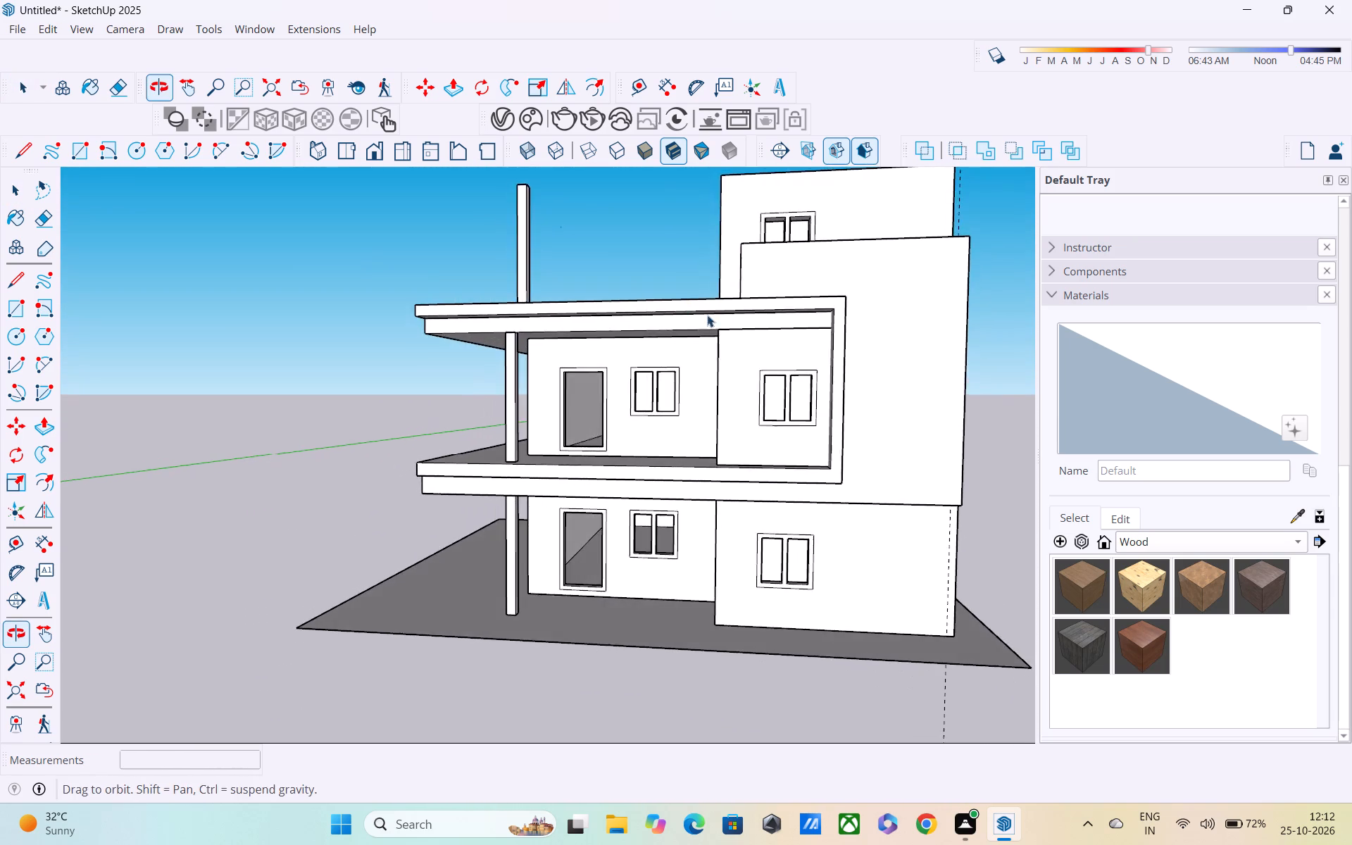
Open the upper roof slab group and draw a 7' 9" line across its underside from the front edge to the inner wall corner.
scroll(635, 338, "up", 6)
scroll(570, 337, "up", 1)
middle_click_drag(567, 337, 565, 307)
double_click(546, 261)
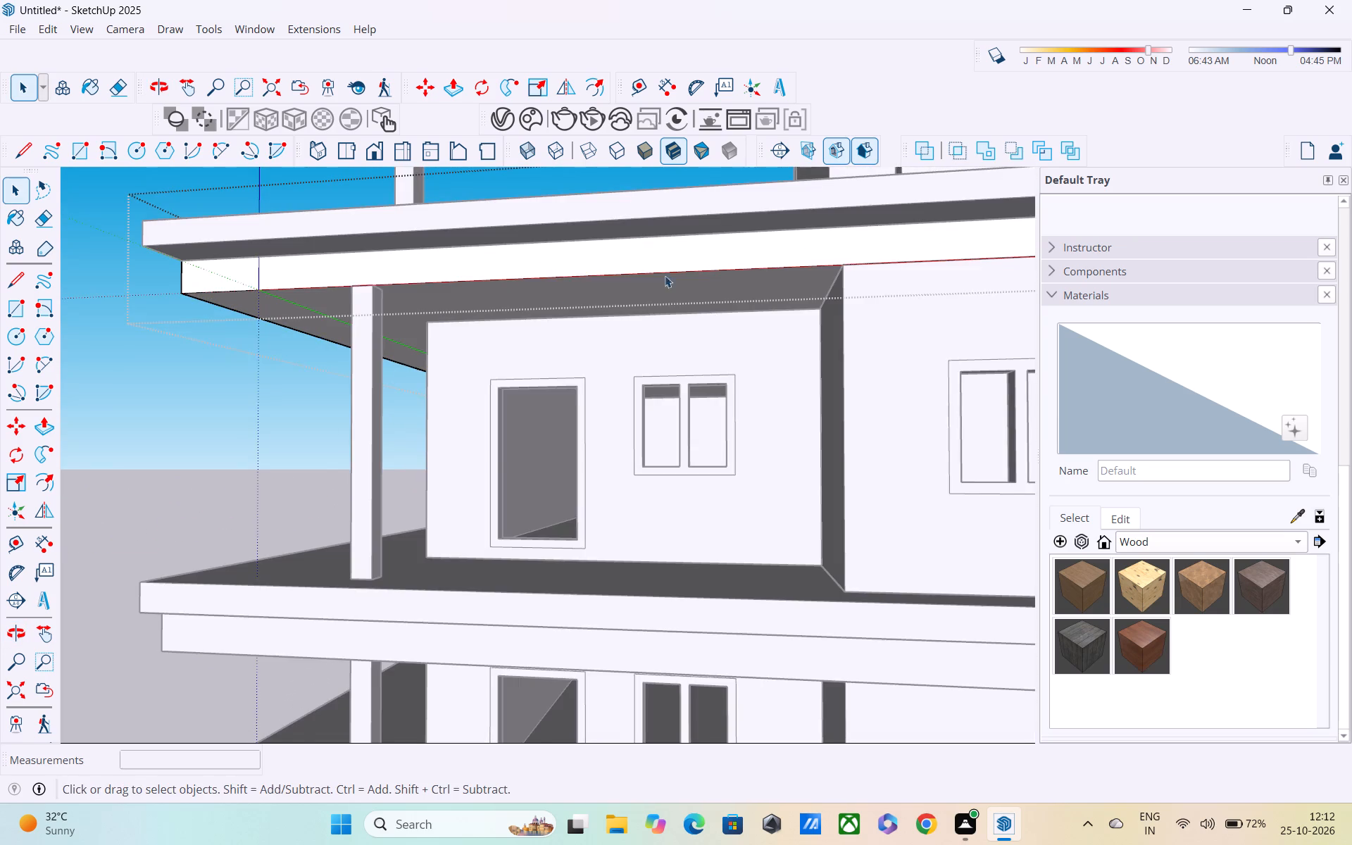
middle_click_drag(750, 275, 753, 251)
middle_click_drag(765, 255, 575, 363, "shift")
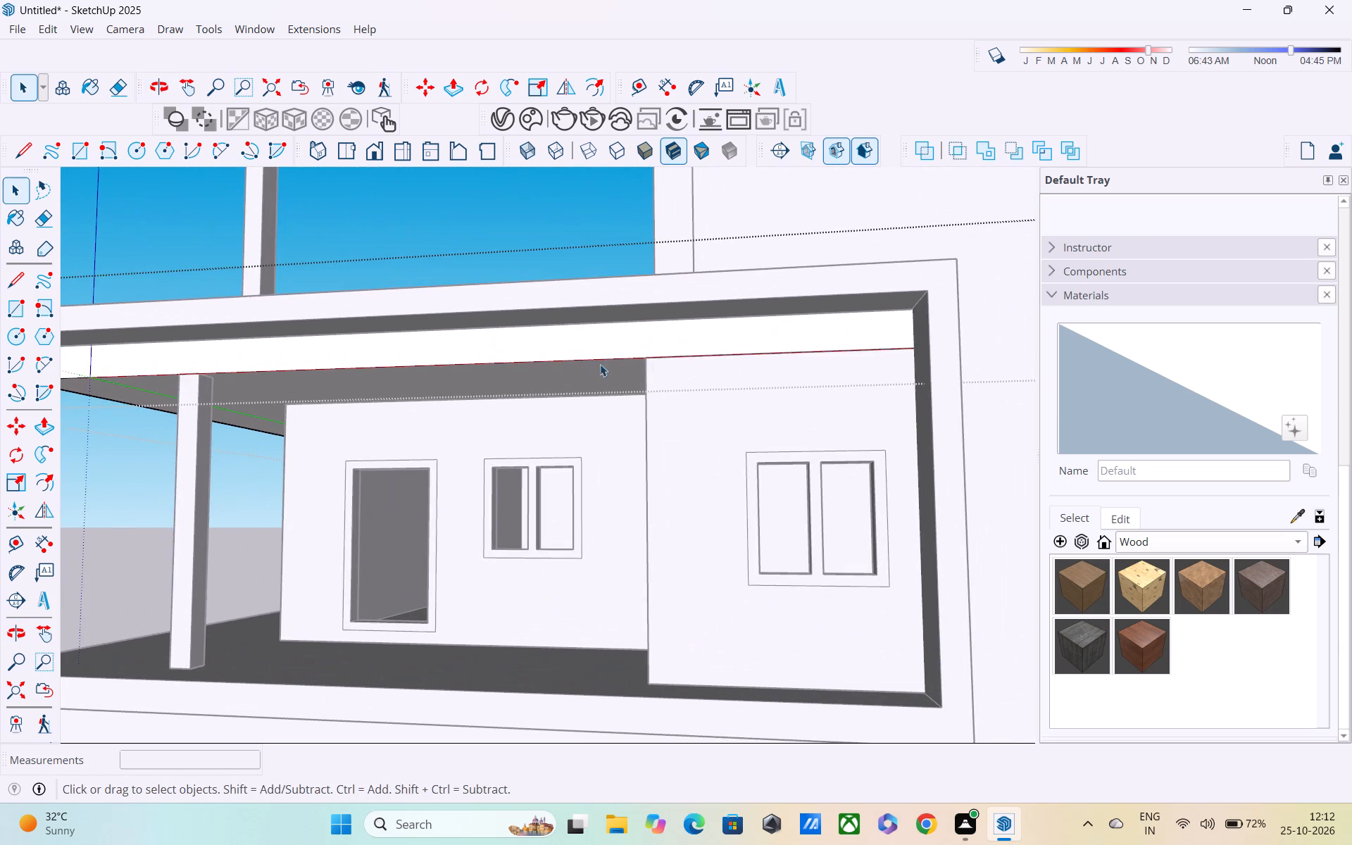
scroll(653, 364, "up", 4)
middle_click_drag(654, 363, 738, 267)
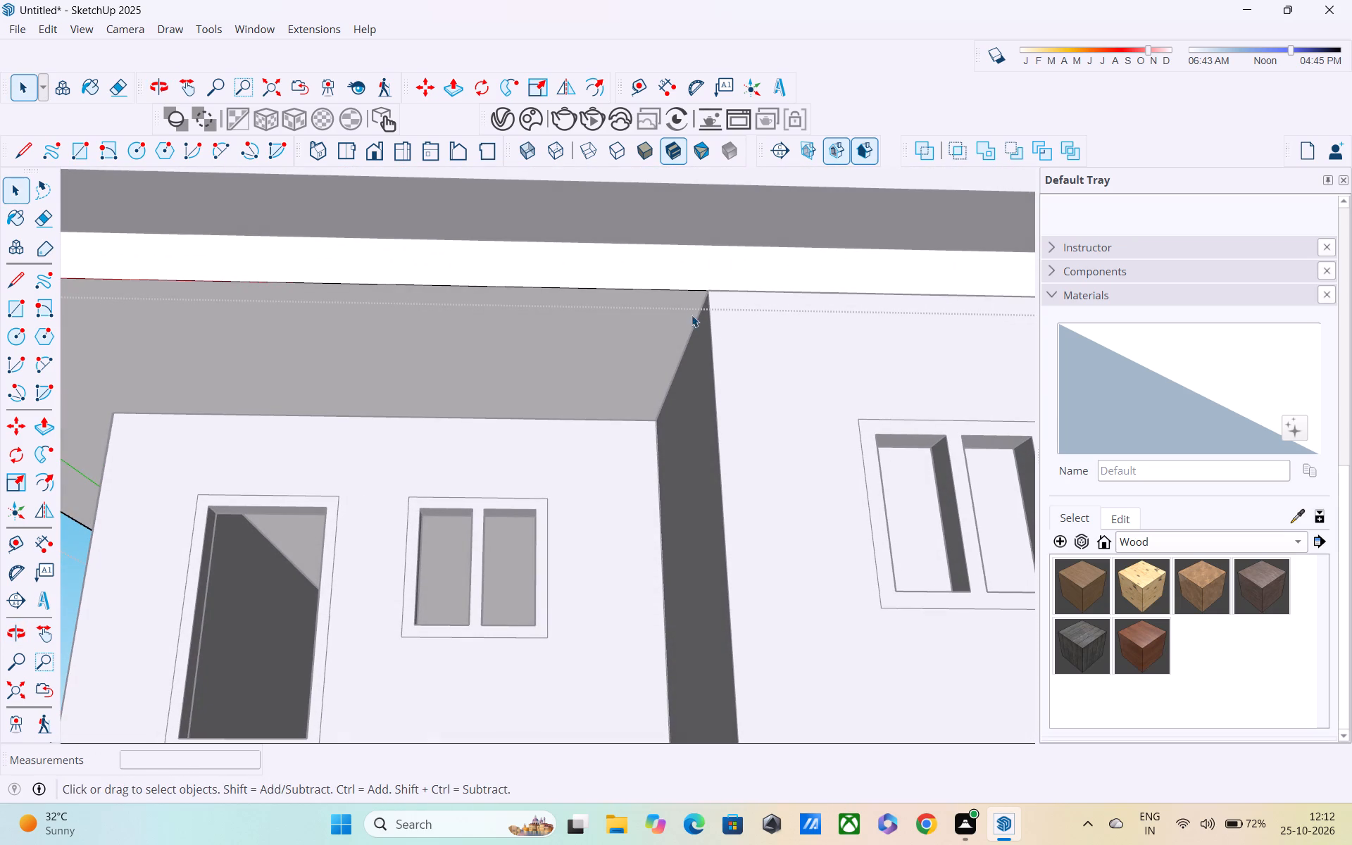
key("l")
left_click(705, 295)
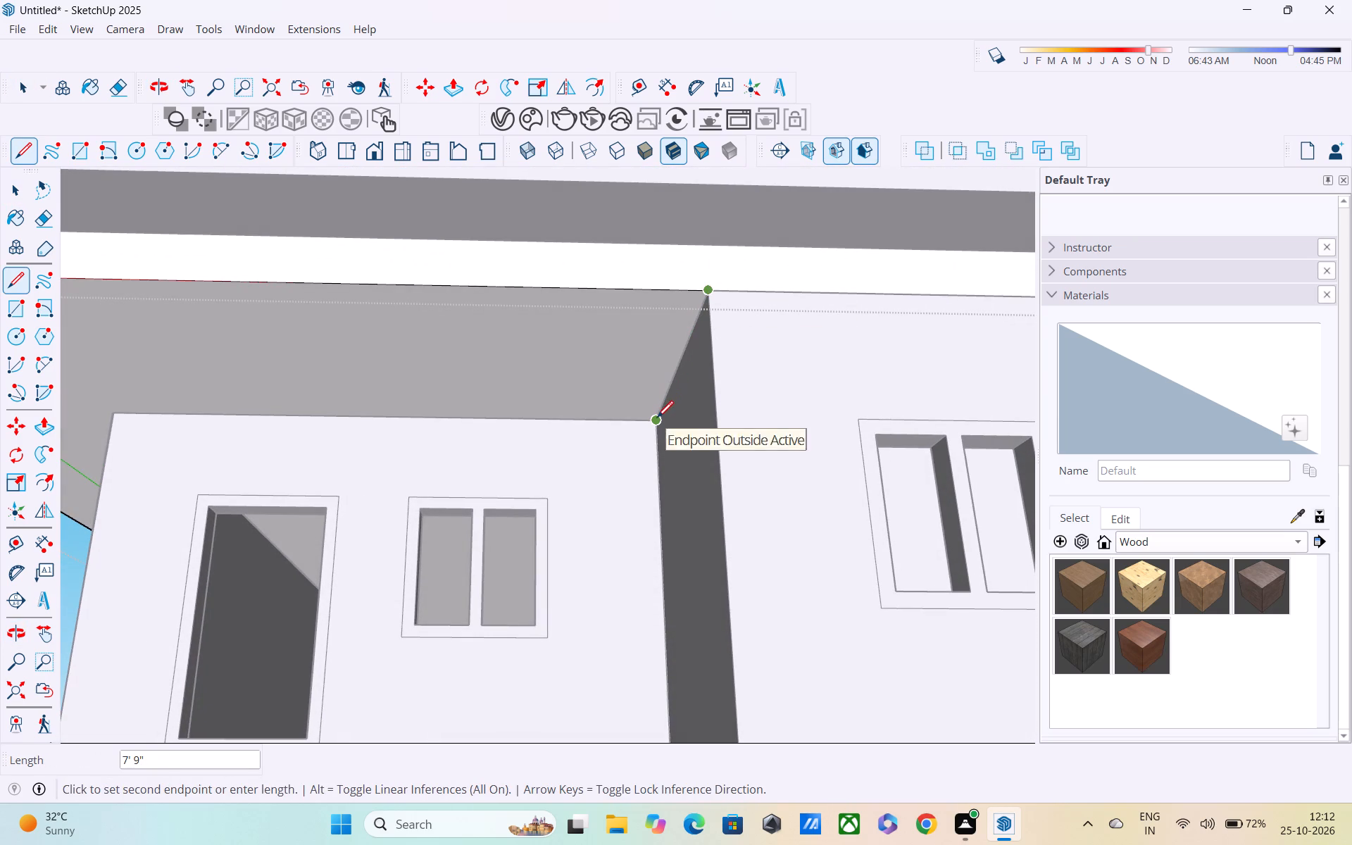
left_click(657, 419)
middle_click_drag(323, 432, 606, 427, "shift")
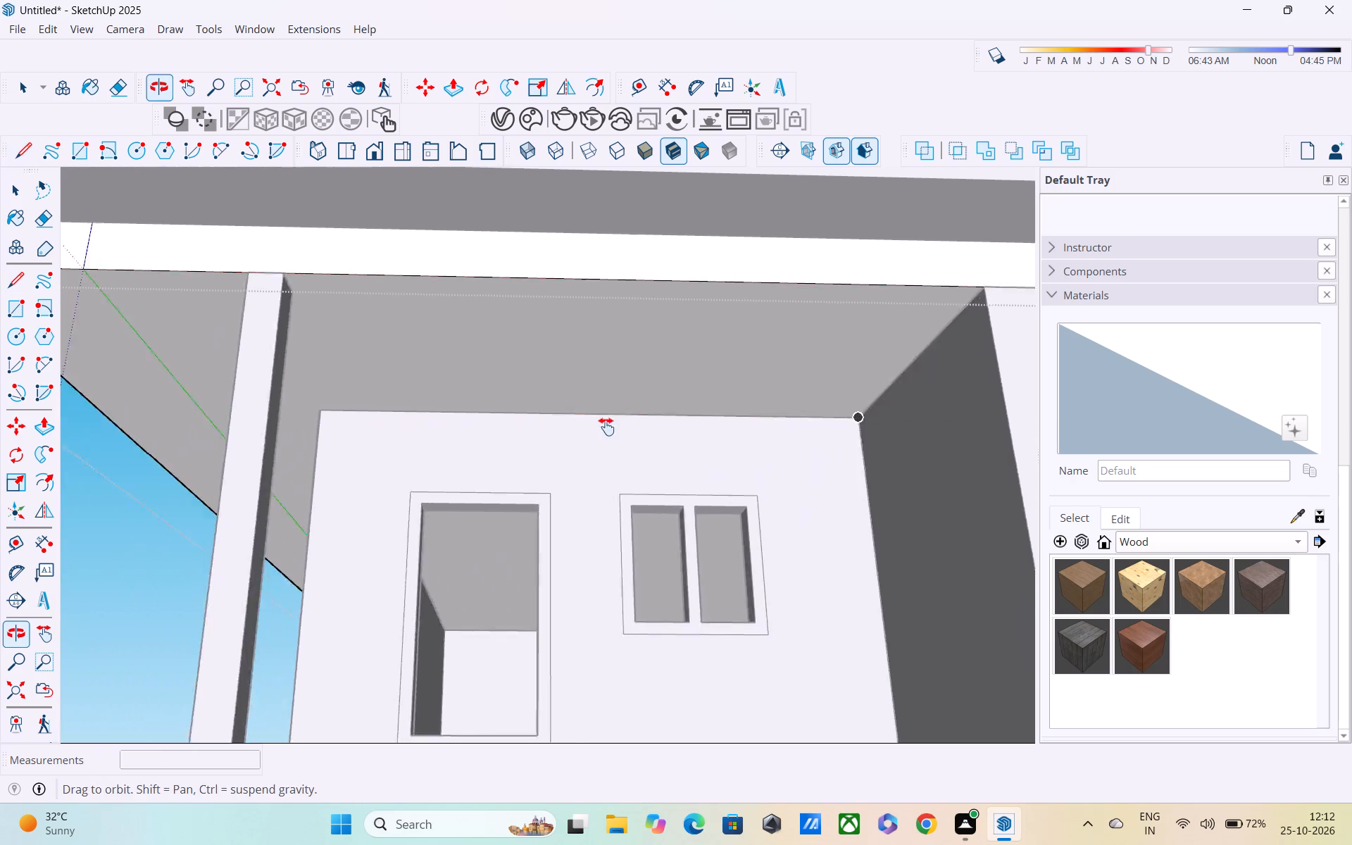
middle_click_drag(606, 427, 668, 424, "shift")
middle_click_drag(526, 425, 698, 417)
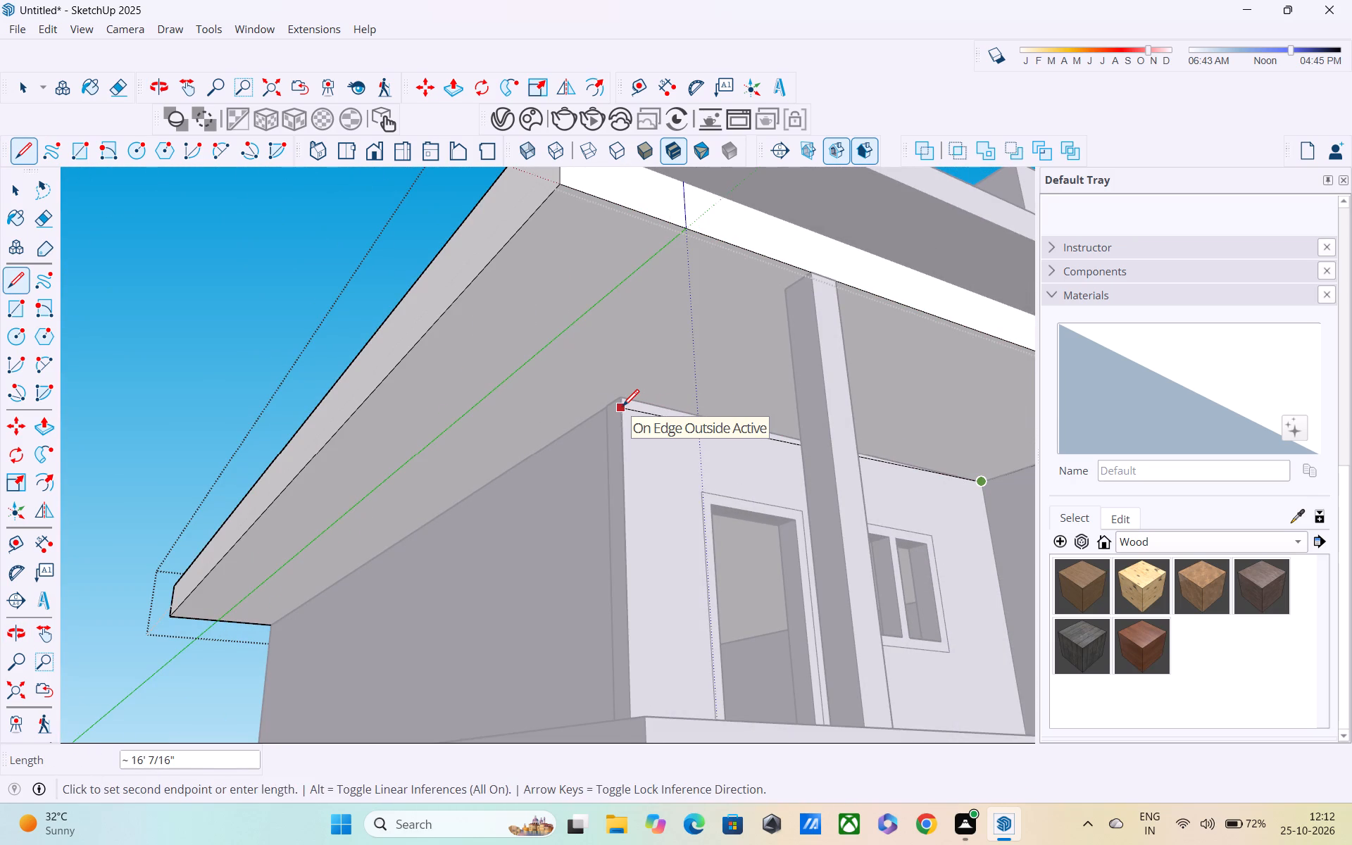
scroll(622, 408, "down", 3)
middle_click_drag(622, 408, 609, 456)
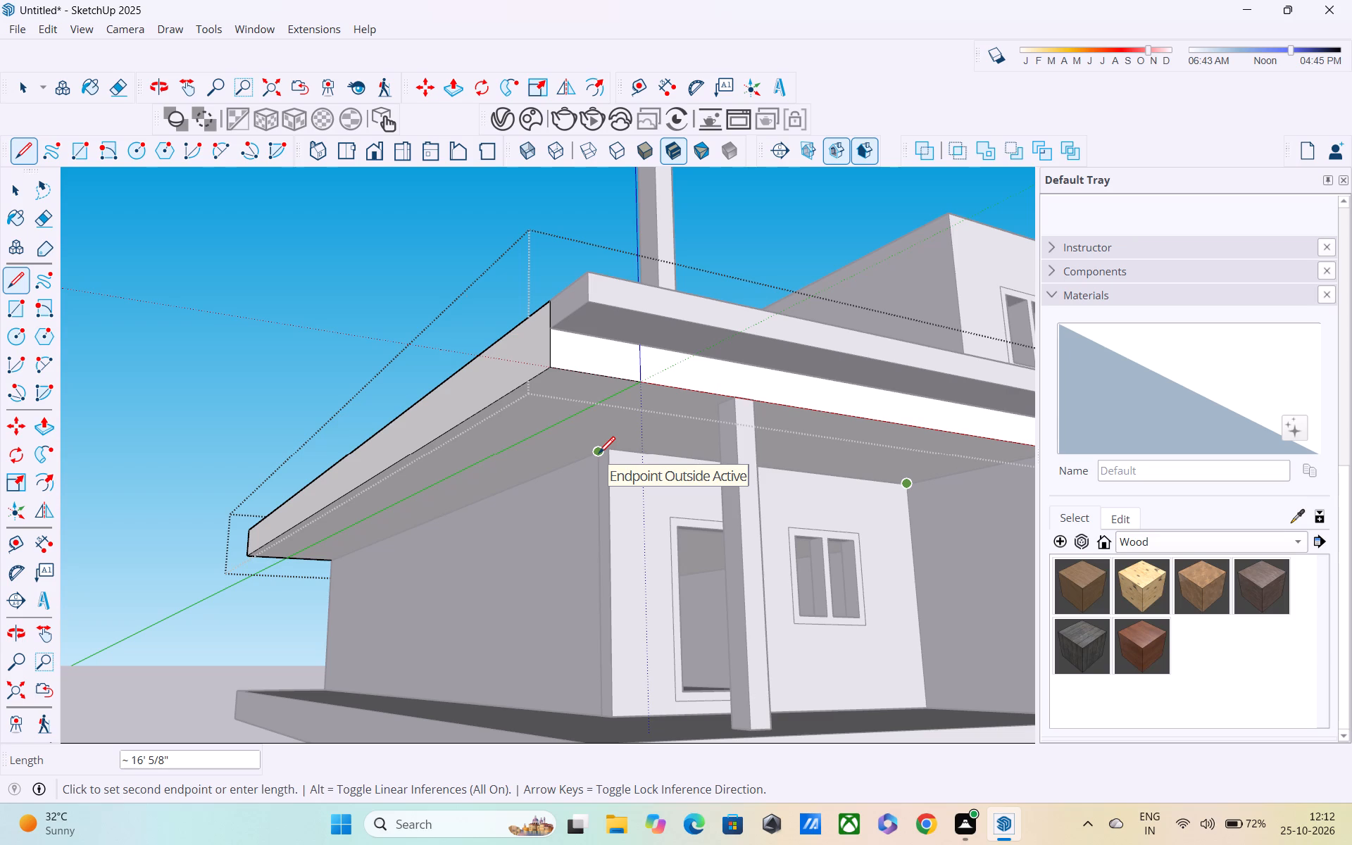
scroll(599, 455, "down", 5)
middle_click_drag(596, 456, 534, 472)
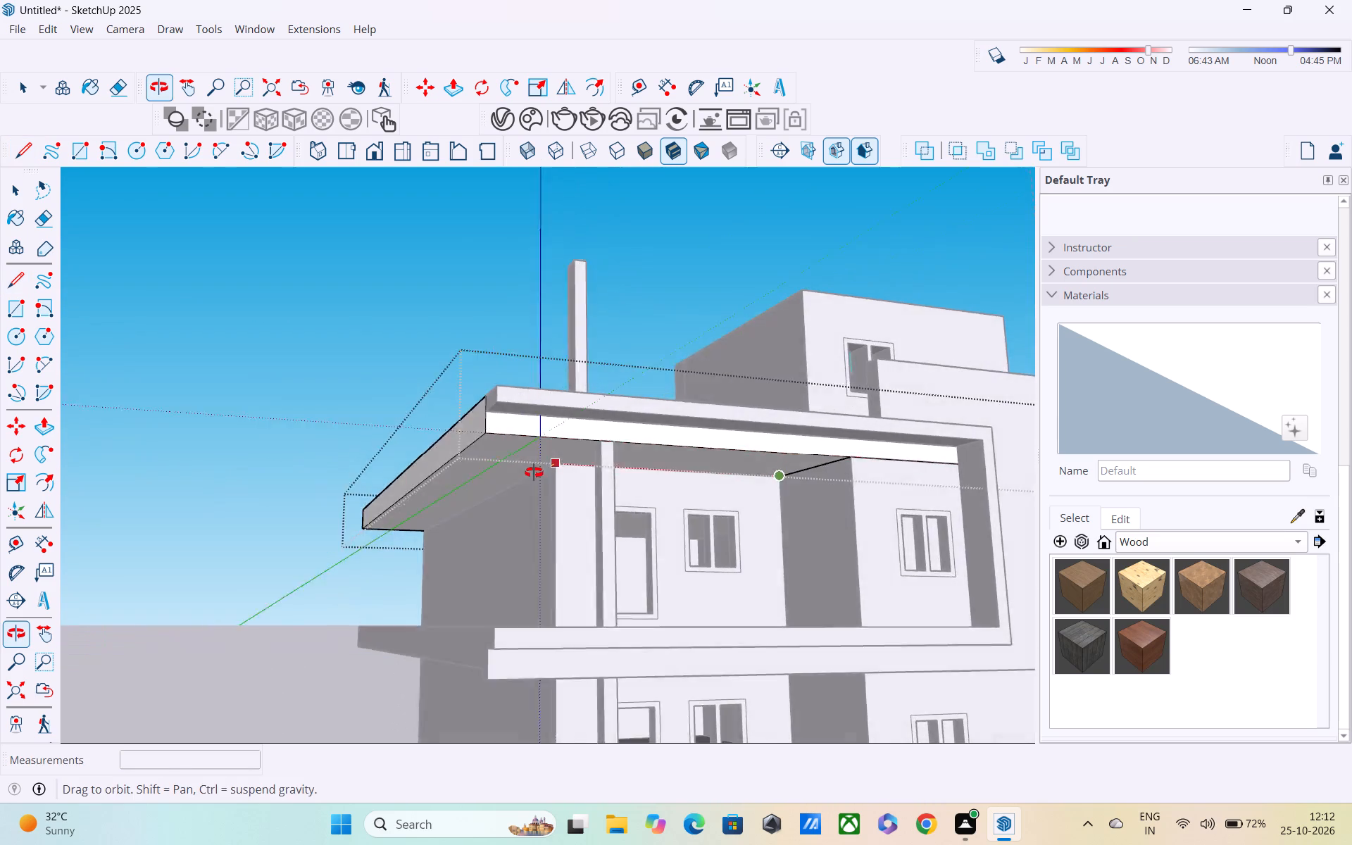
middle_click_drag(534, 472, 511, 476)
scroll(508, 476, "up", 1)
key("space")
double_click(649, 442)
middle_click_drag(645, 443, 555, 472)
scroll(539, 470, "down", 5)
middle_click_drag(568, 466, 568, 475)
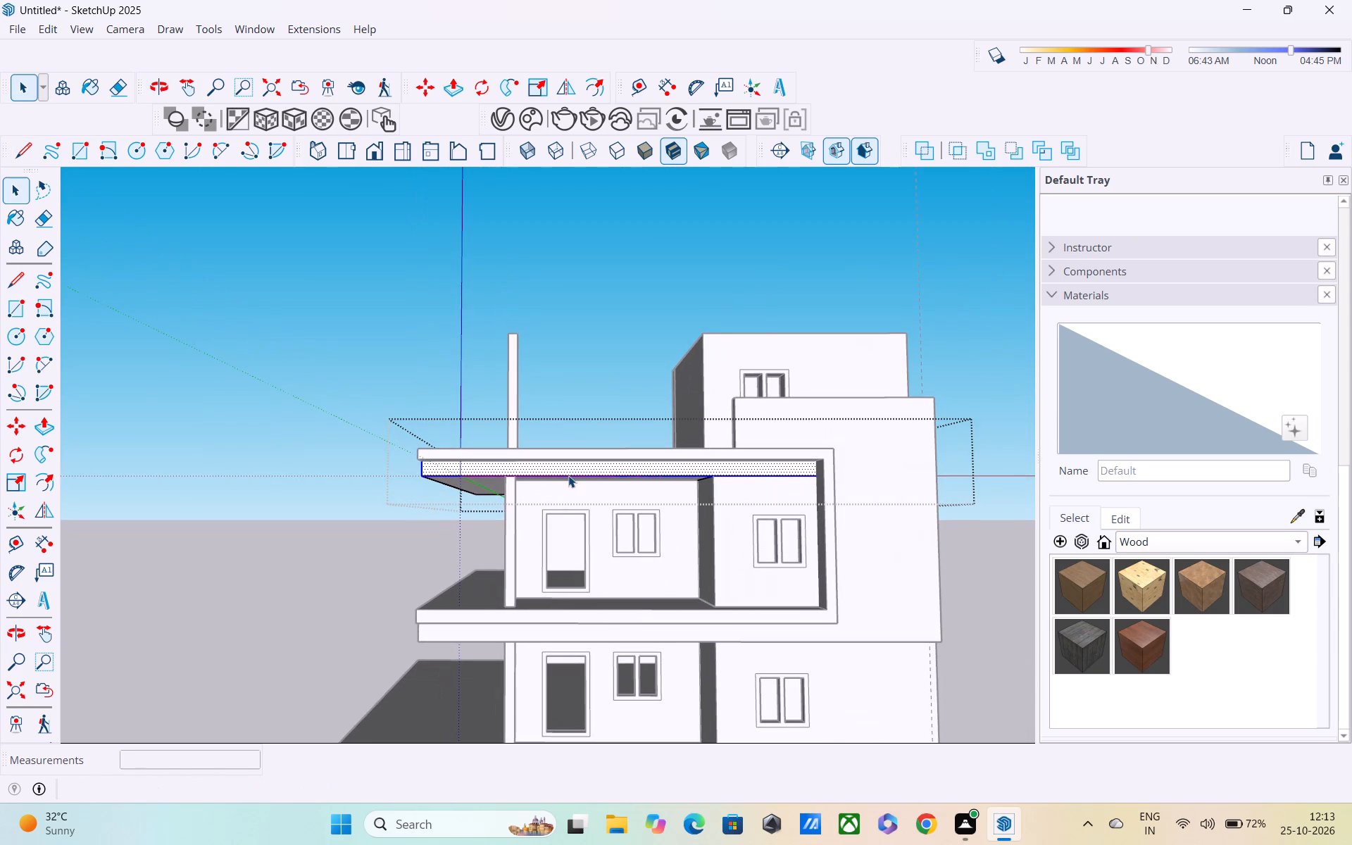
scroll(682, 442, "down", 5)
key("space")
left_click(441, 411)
Open the front frame group and Push/Pull the underside of its top beam down level with the roof slab's underside.
middle_click_drag(542, 462, 594, 489)
scroll(611, 475, "up", 5)
double_click(523, 451)
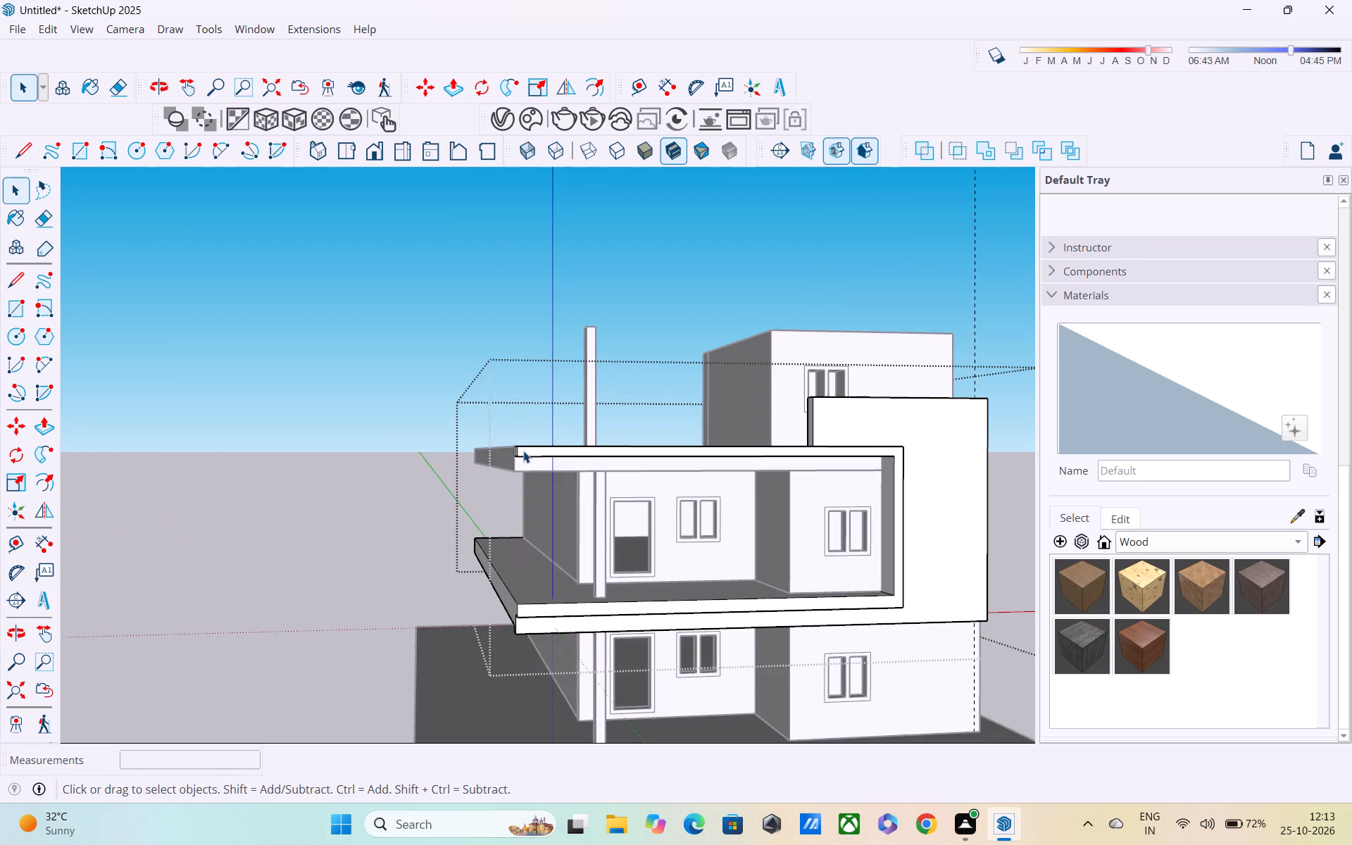
middle_click_drag(557, 465, 868, 457)
scroll(799, 446, "up", 13)
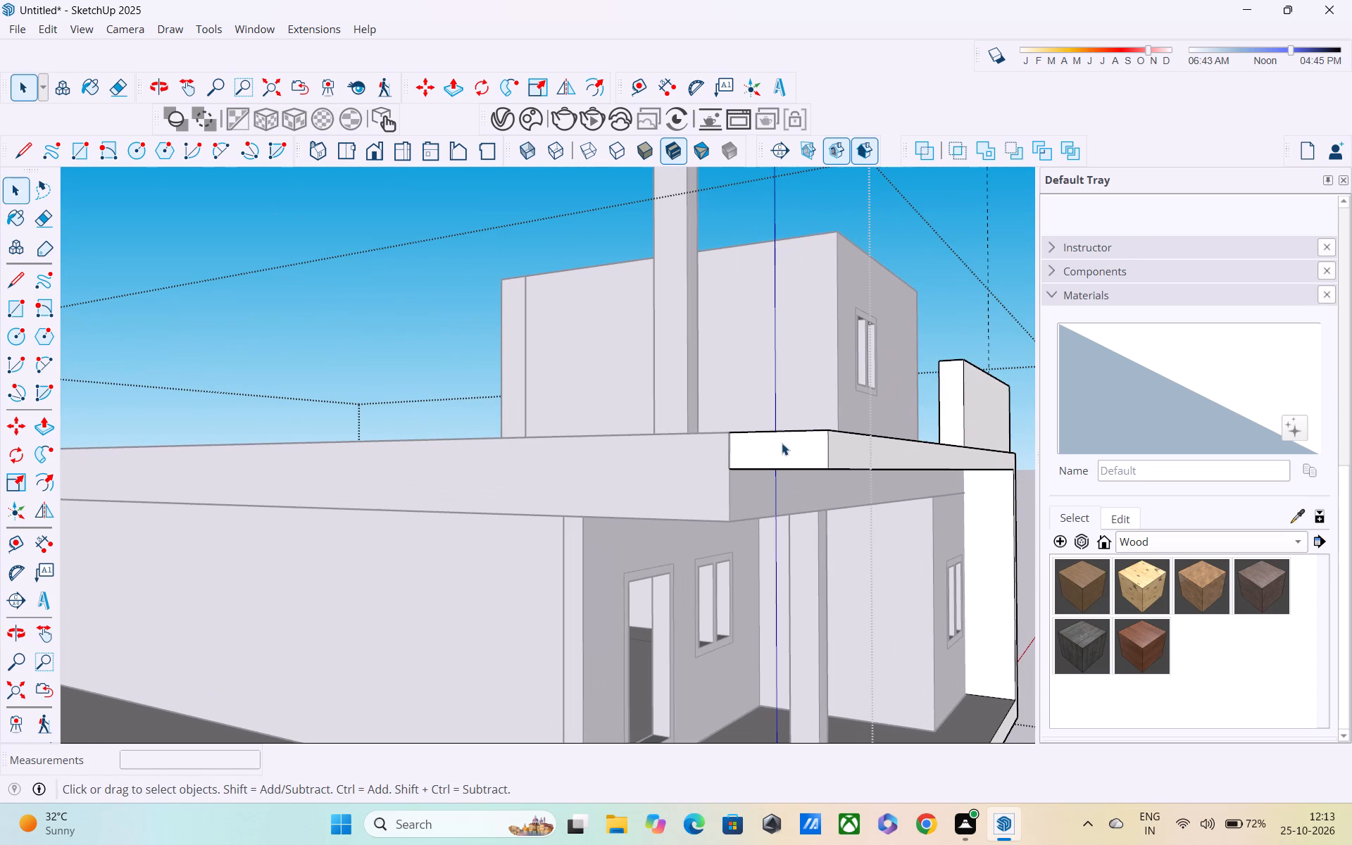
key("p")
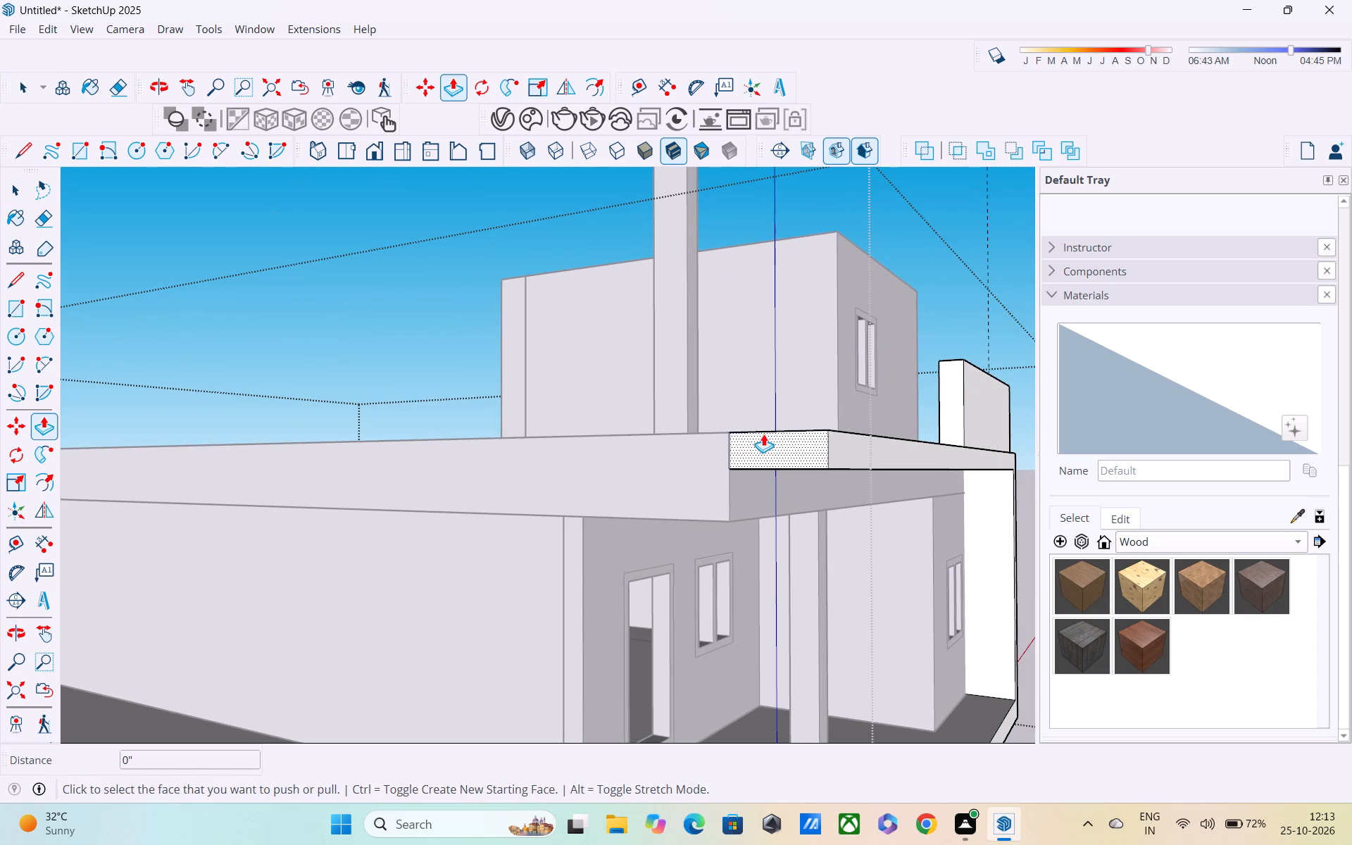
middle_click_drag(832, 446, 694, 375)
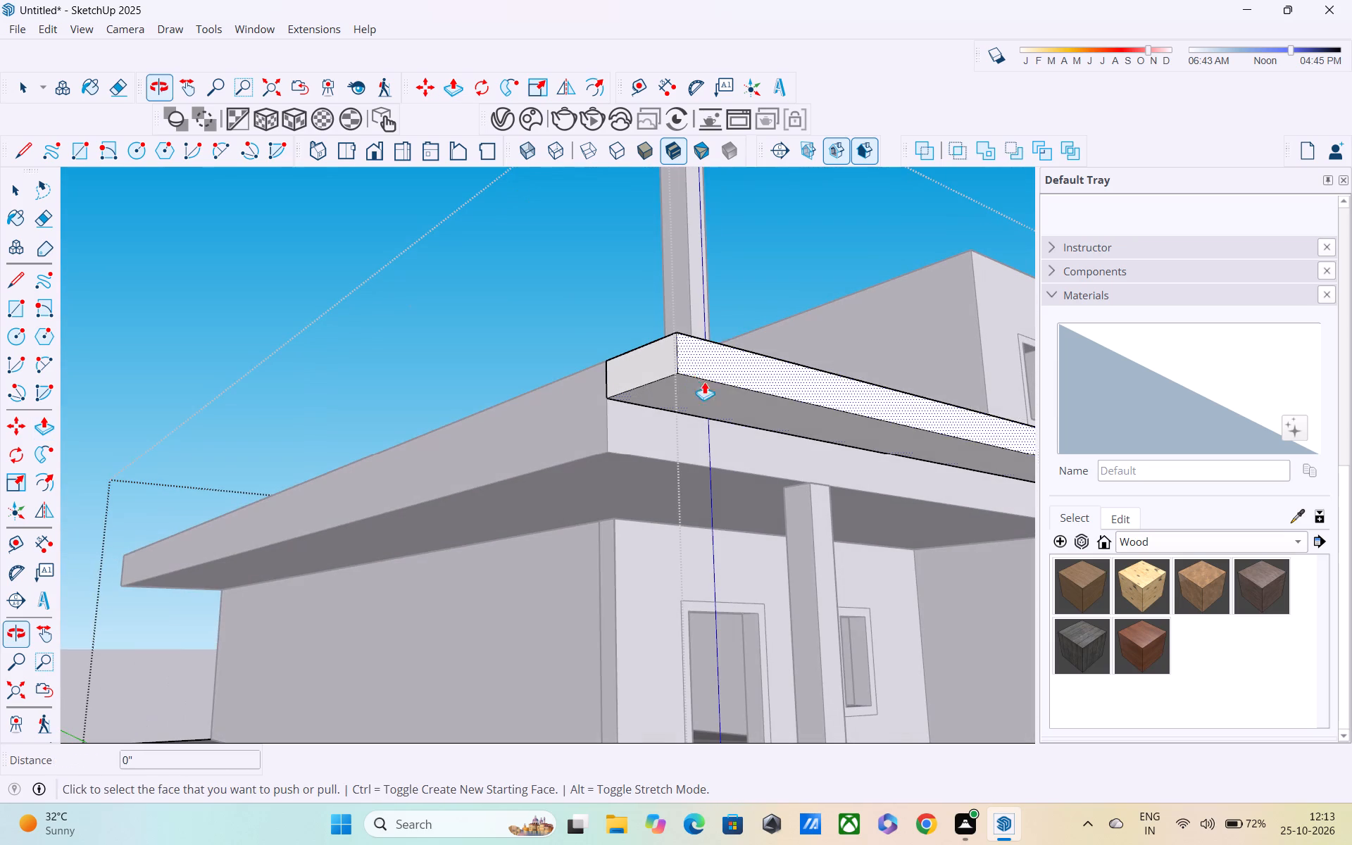
left_click(754, 401)
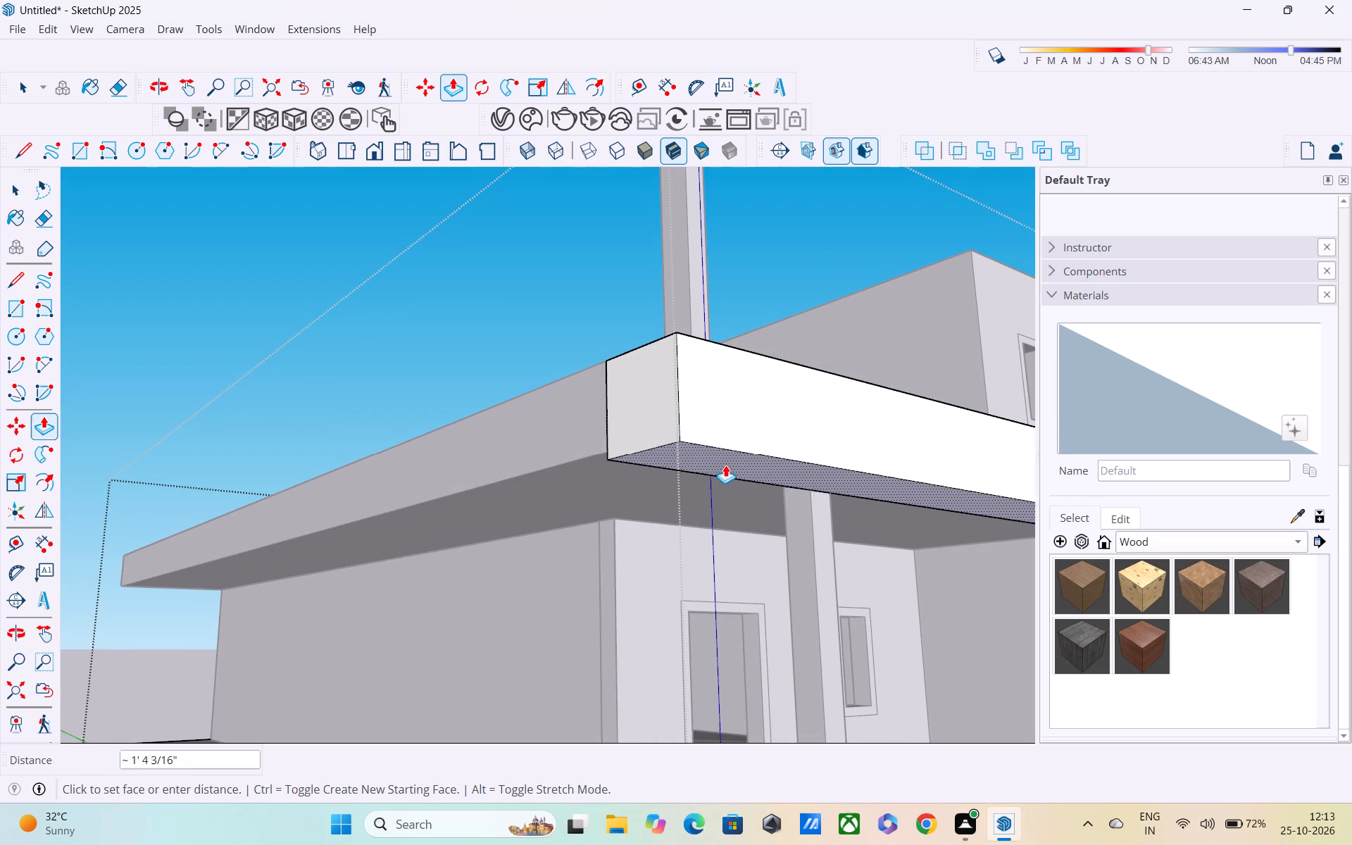
left_click(603, 460)
Draw a horizontal line about 2' 2 3/8" long across the top beam's end face, between the midpoints of its two vertical edges.
middle_click_drag(729, 444, 528, 489)
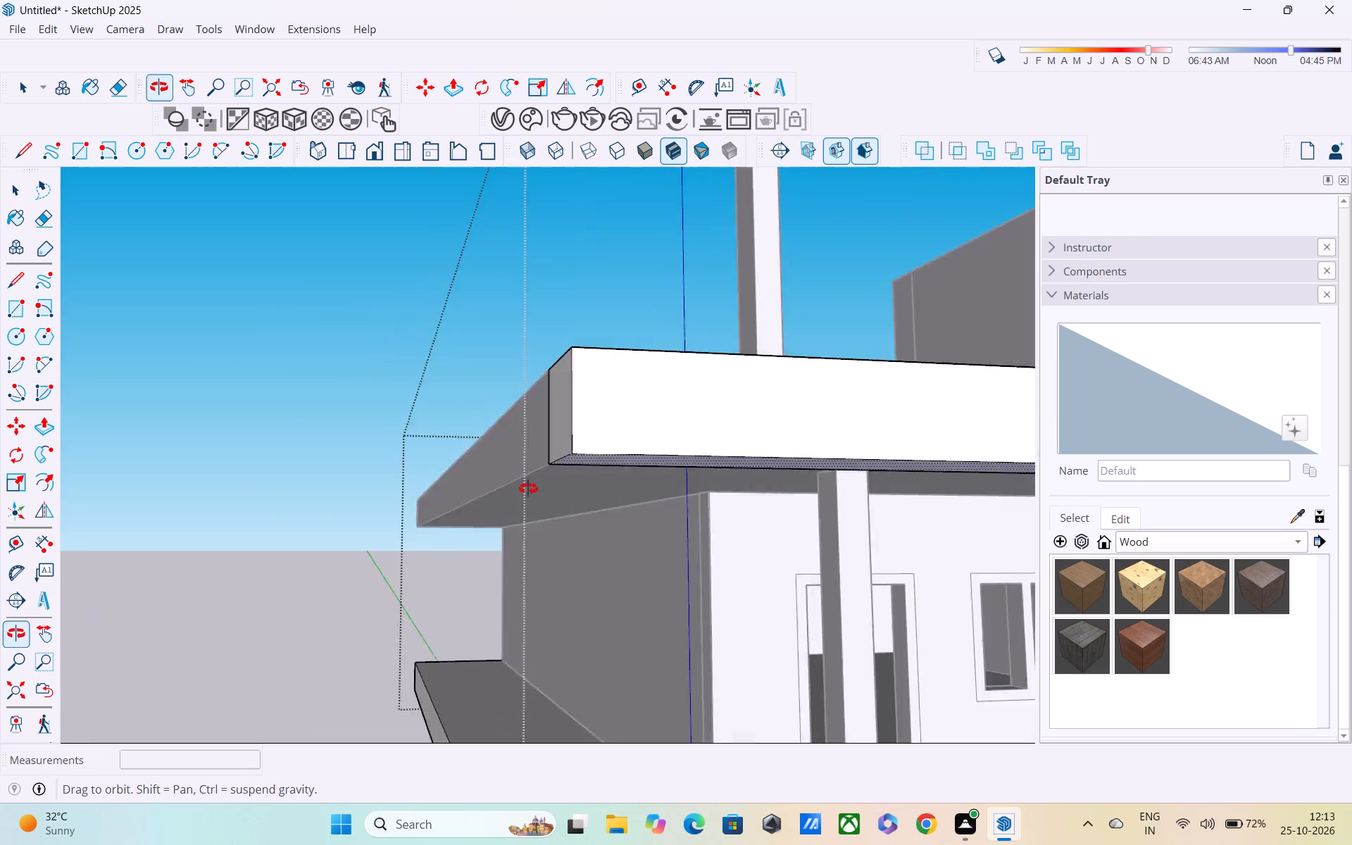
middle_click_drag(528, 489, 442, 513)
scroll(572, 474, "down", 5)
middle_click_drag(573, 473, 834, 537)
scroll(774, 512, "up", 1)
middle_click_drag(774, 512, 777, 510)
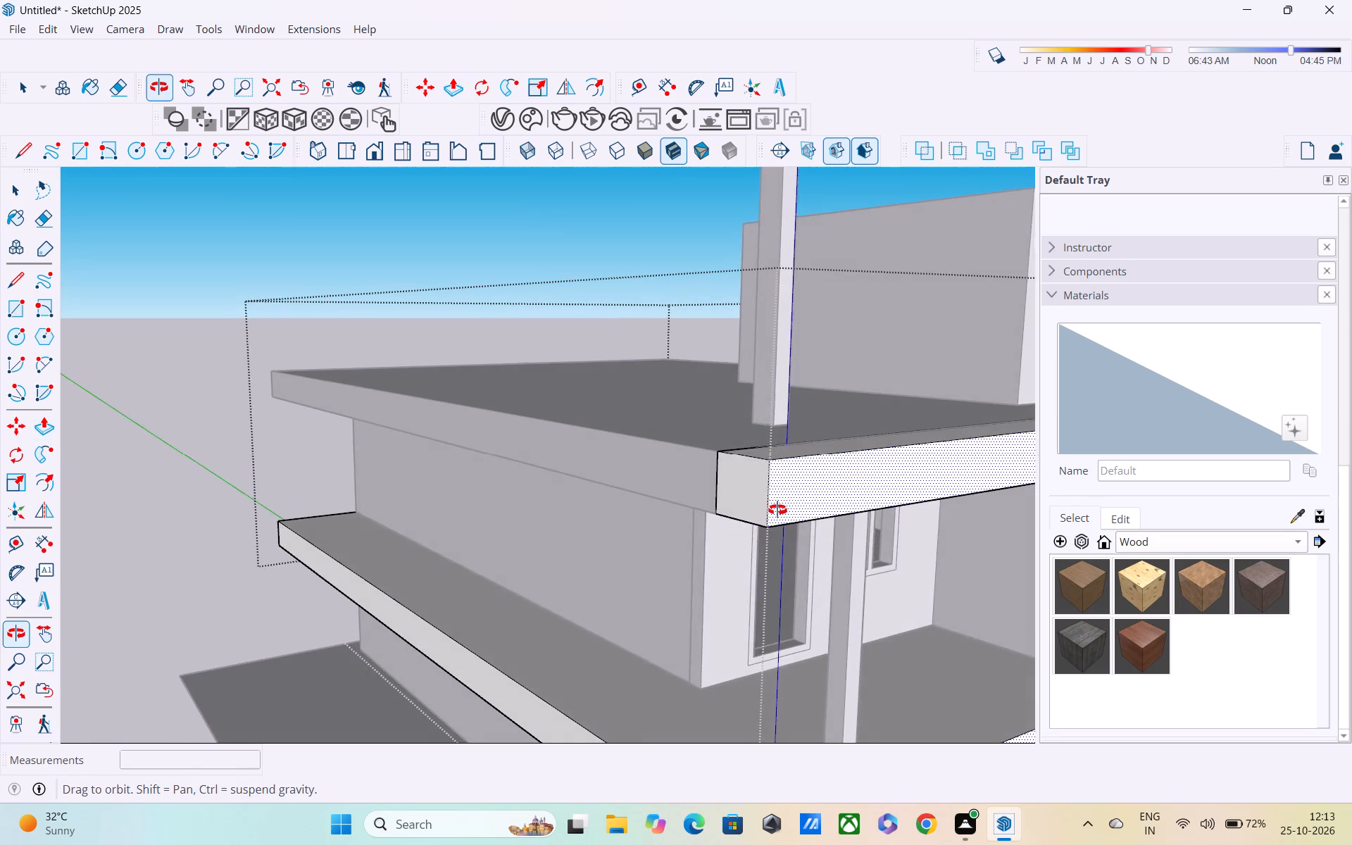
middle_click_drag(777, 510, 594, 506)
key("space")
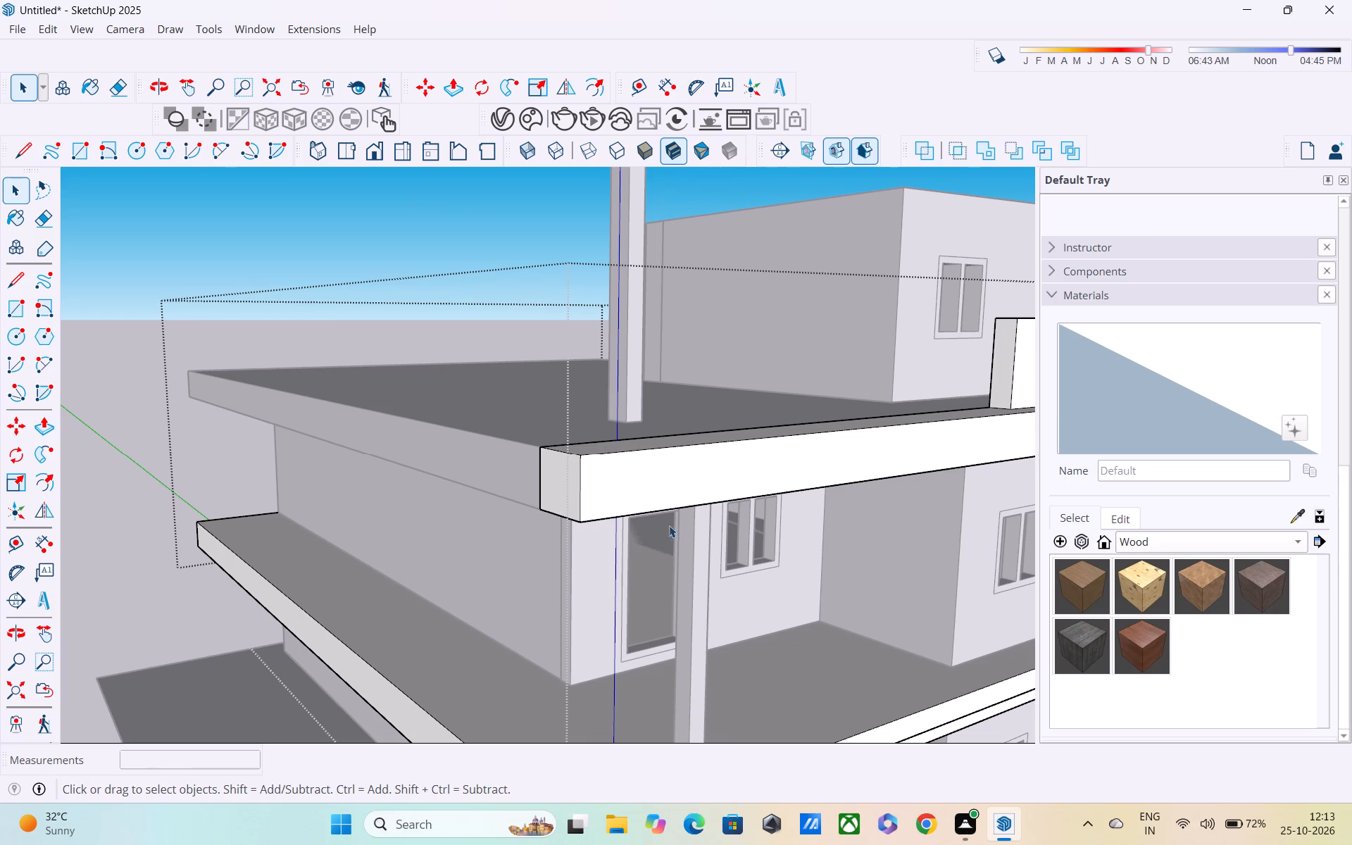
key("l")
scroll(591, 527, "up", 4)
middle_click_drag(559, 513, 711, 510)
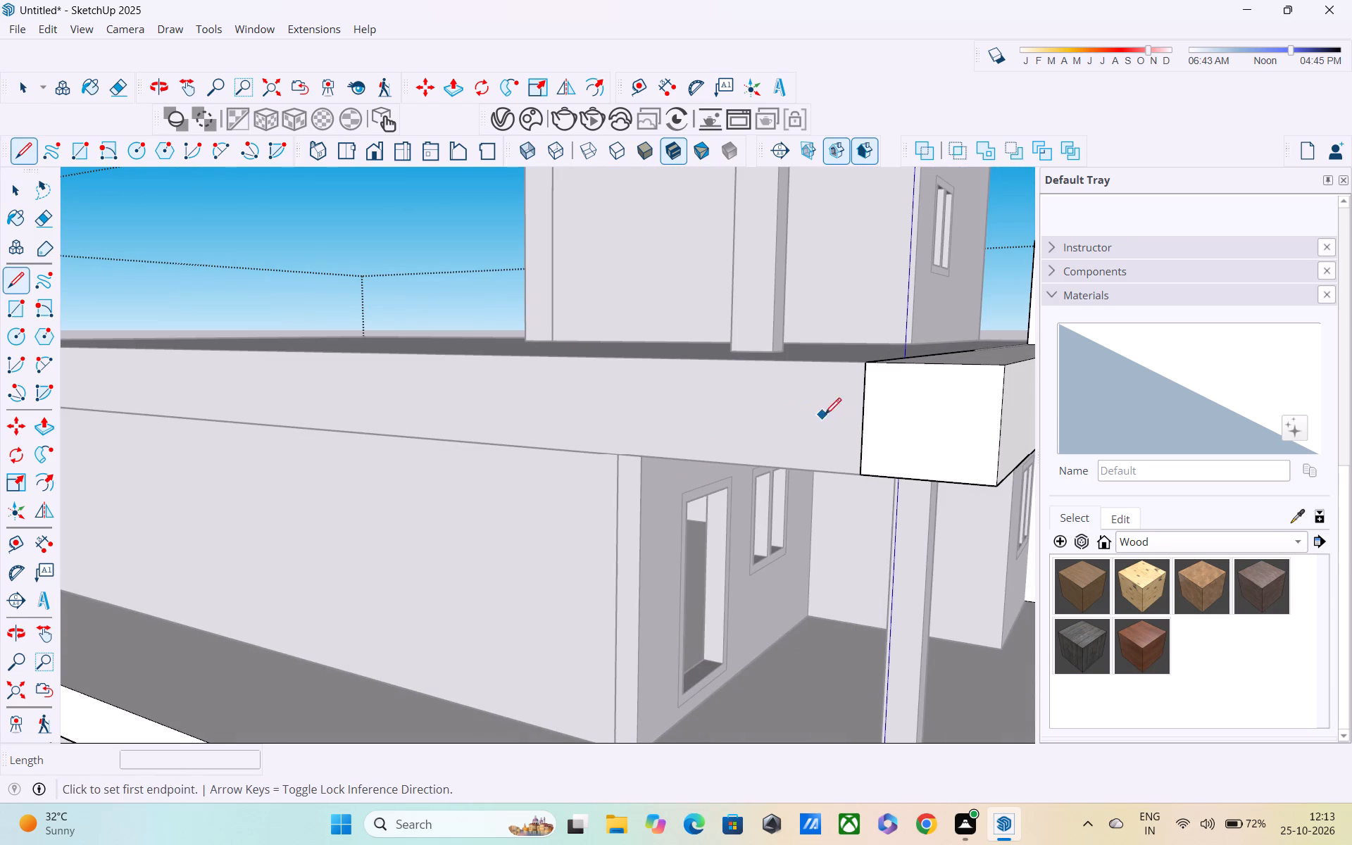
left_click(865, 418)
middle_click_drag(933, 417, 879, 418)
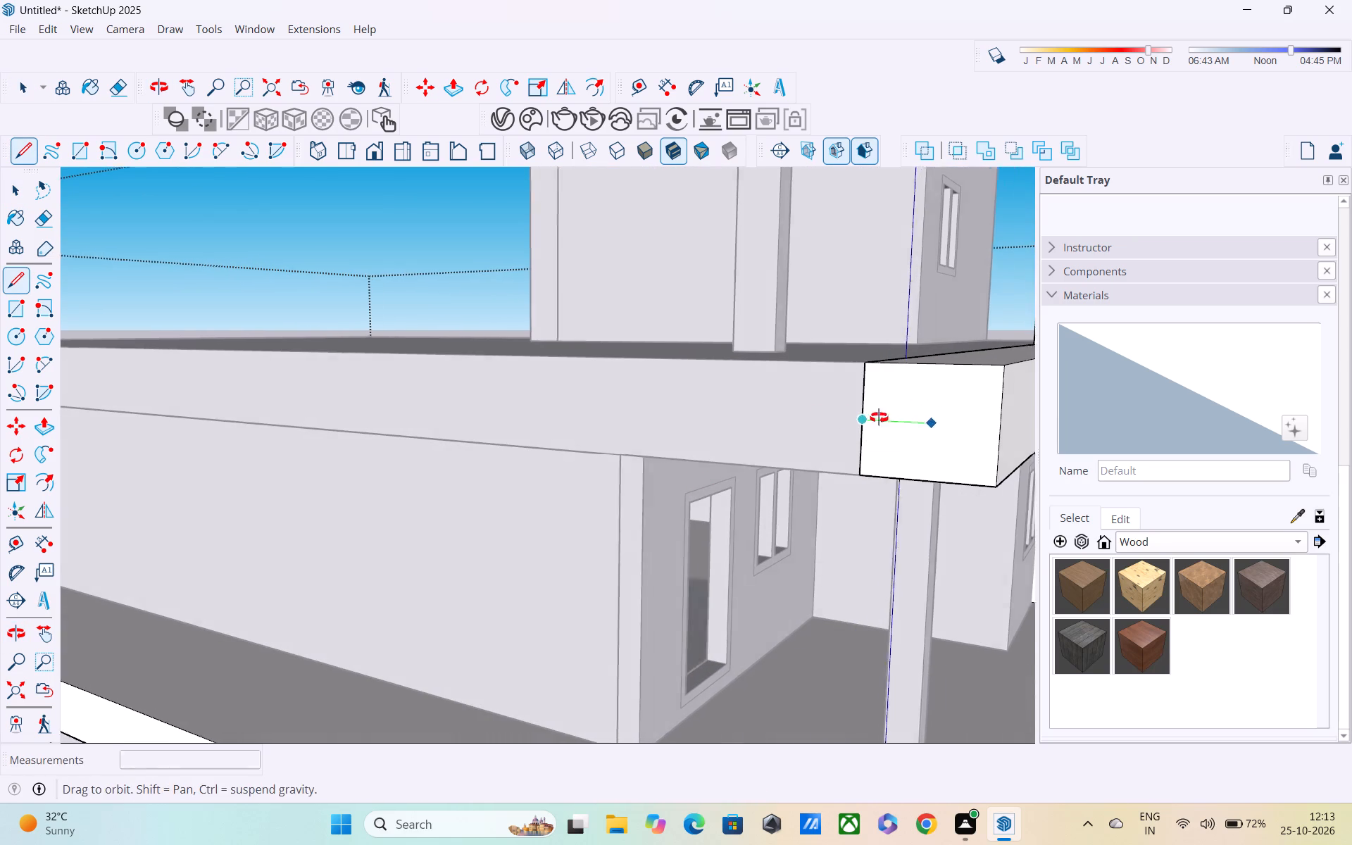
middle_click_drag(879, 418, 694, 432)
left_click(808, 481)
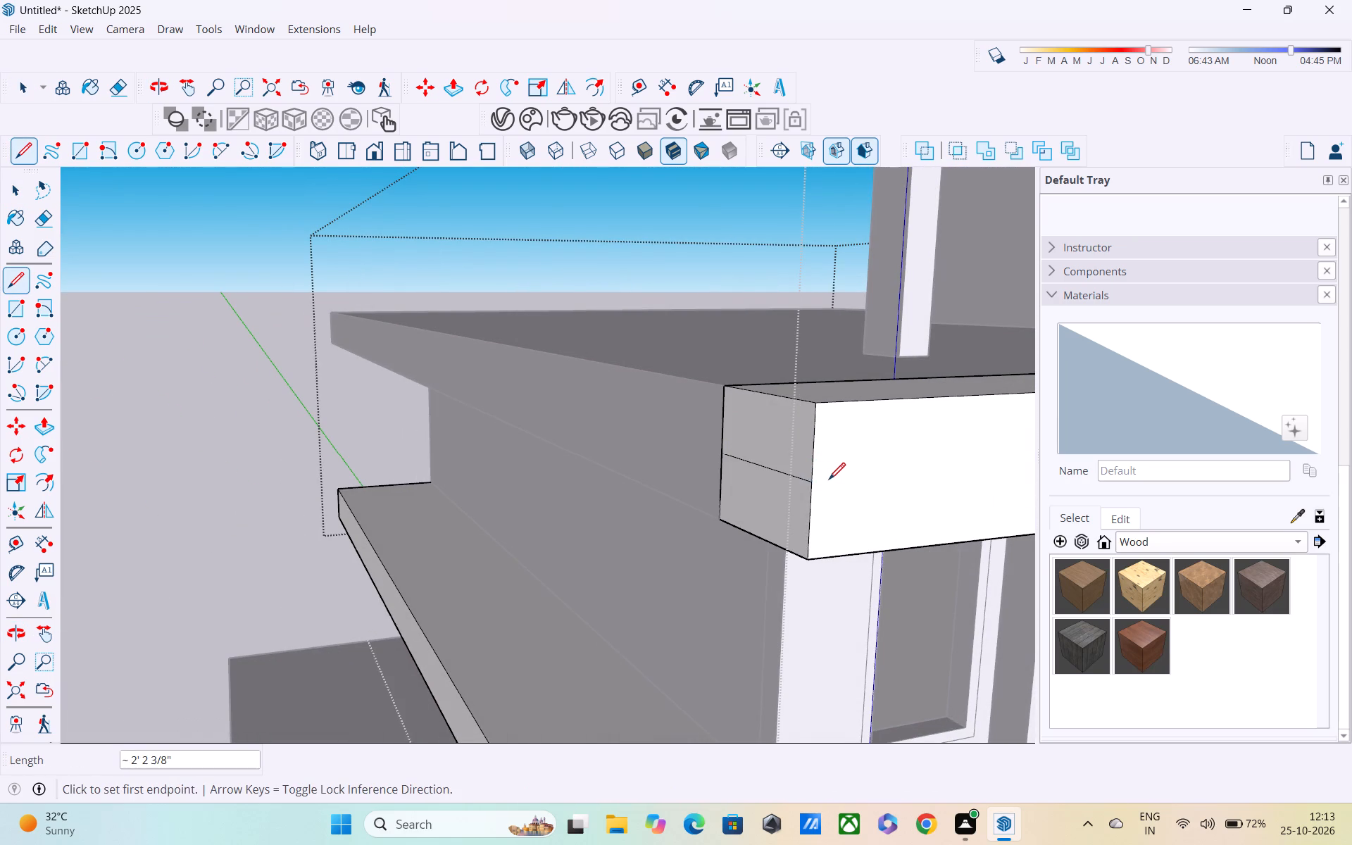
middle_click_drag(834, 484, 730, 475)
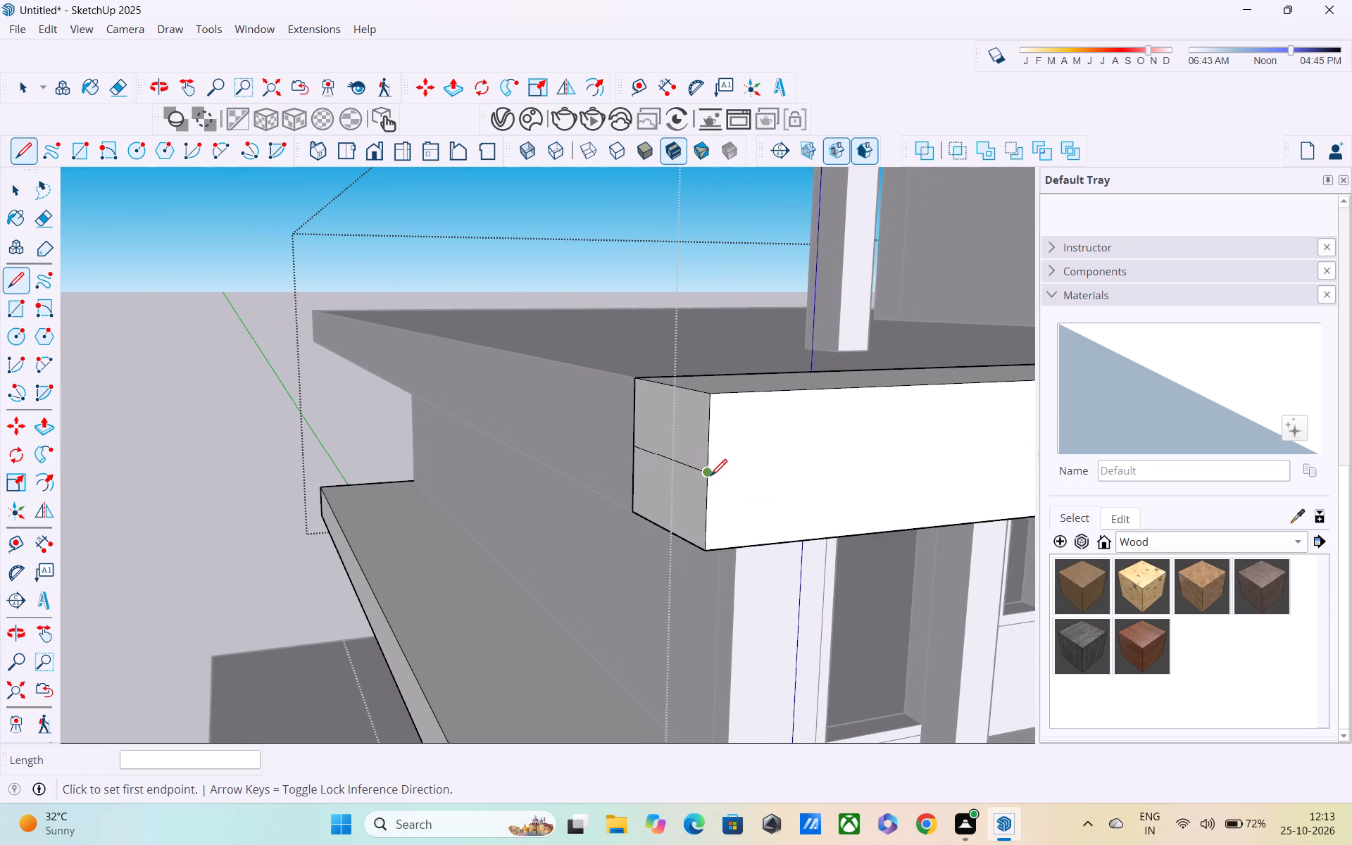
Draw a horizontal line about 30' 4" along the beam's front face from its end-face divider, with a 1' drop to the frame opening's inner corner.
left_click(709, 475)
middle_click_drag(884, 467, 455, 475)
scroll(525, 476, "down", 6)
middle_click_drag(756, 470, 572, 479)
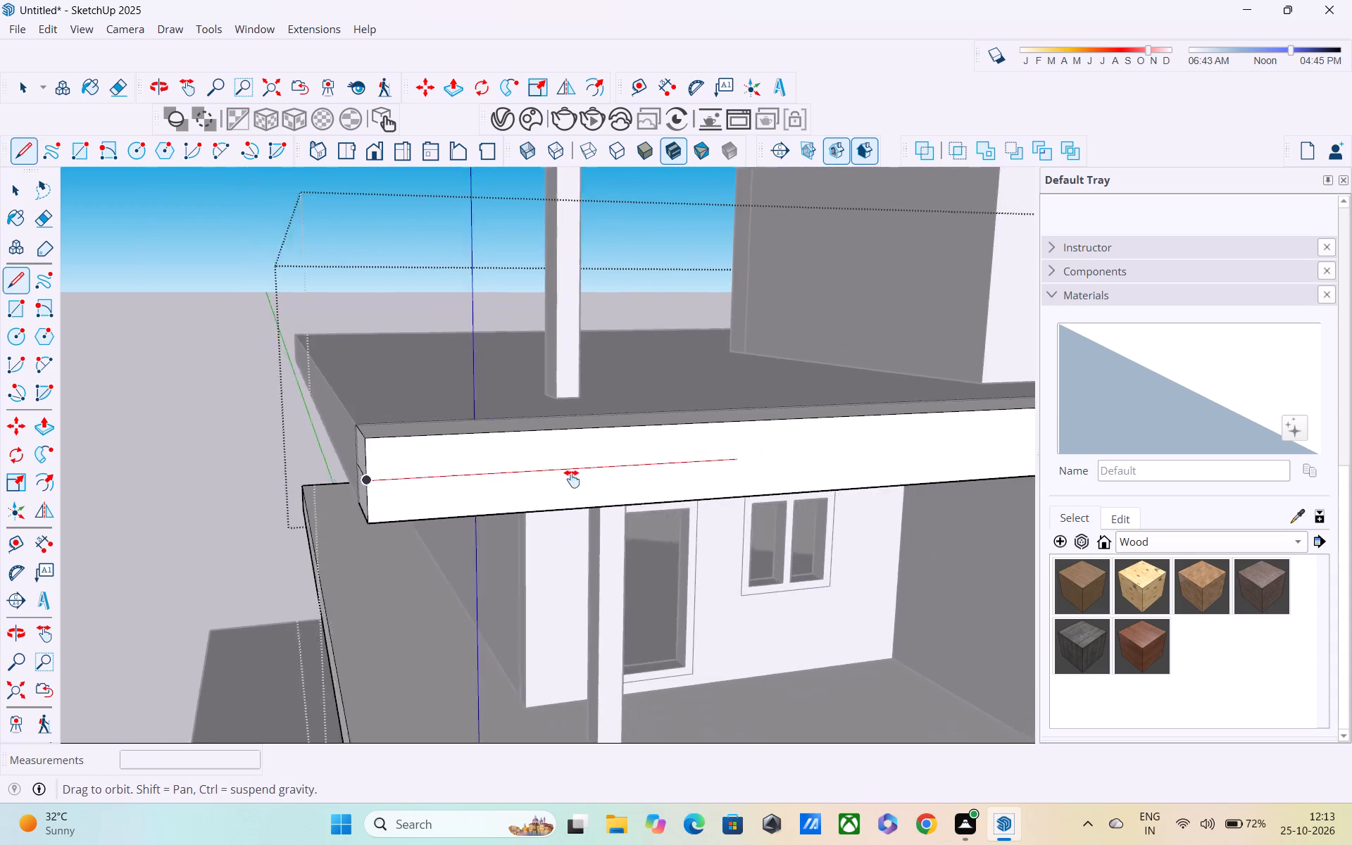
middle_click_drag(572, 479, 350, 481)
scroll(549, 468, "down", 4)
middle_click_drag(696, 464, 486, 464)
scroll(630, 460, "up", 4)
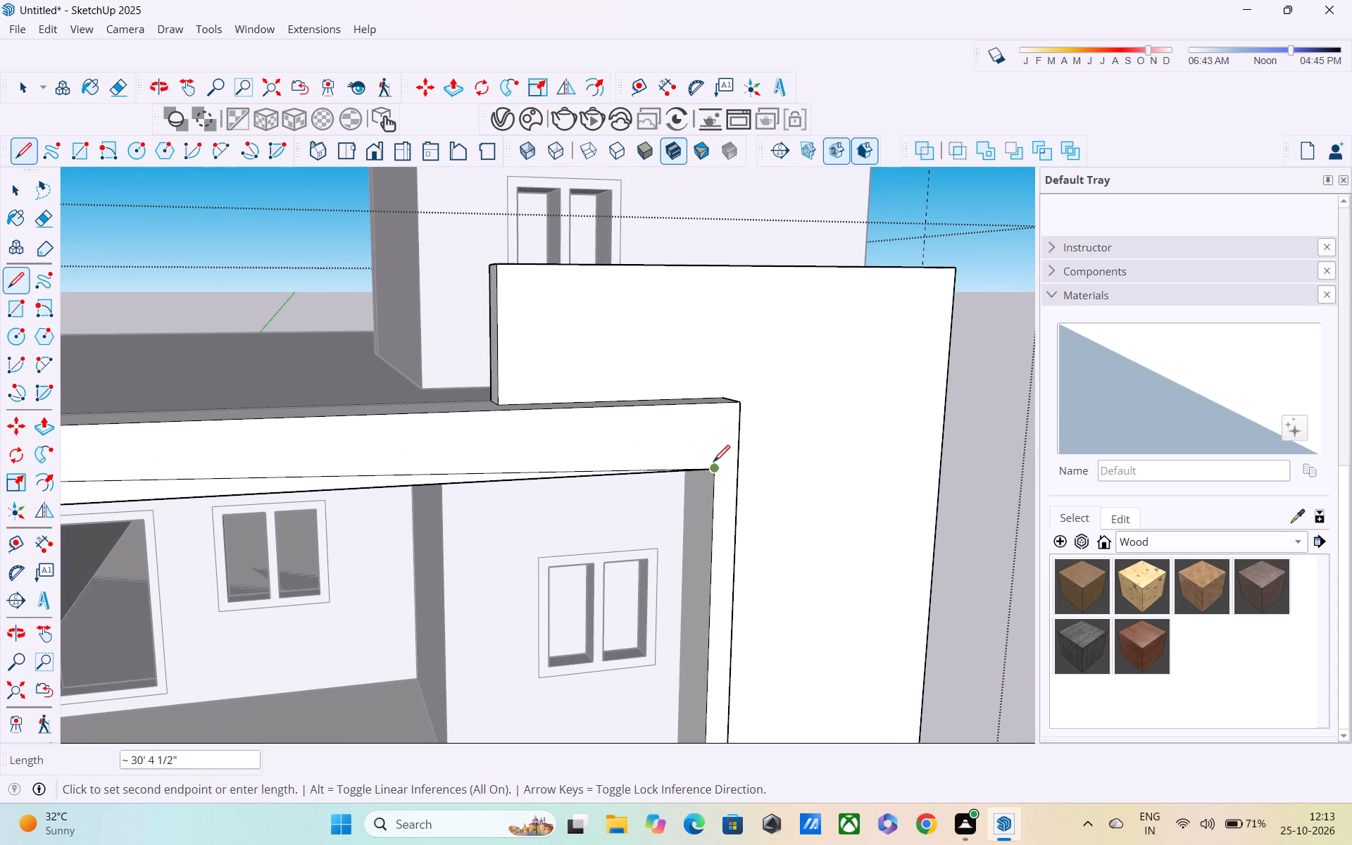
left_click(714, 439)
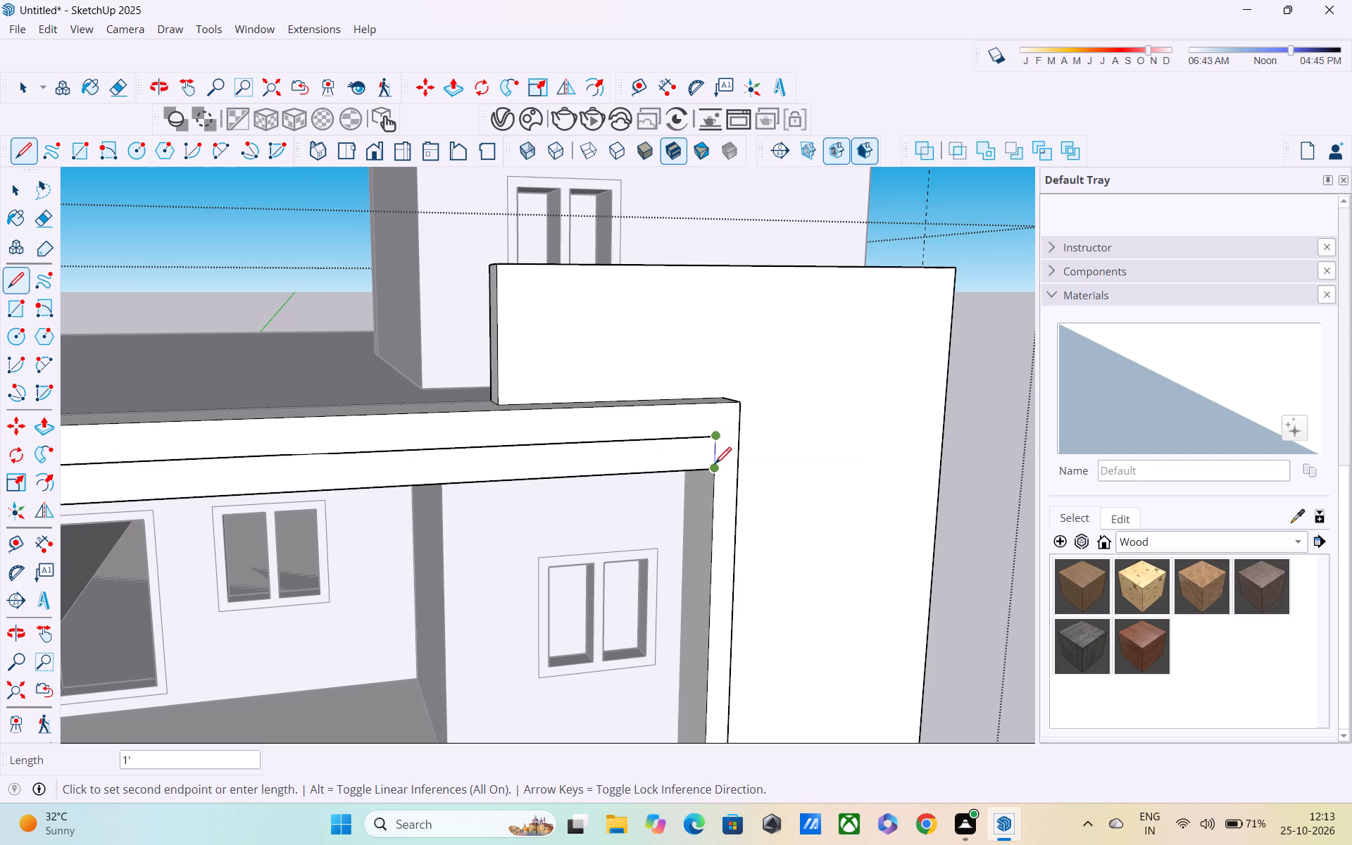
left_click(713, 468)
middle_click_drag(708, 472, 653, 492)
key("space")
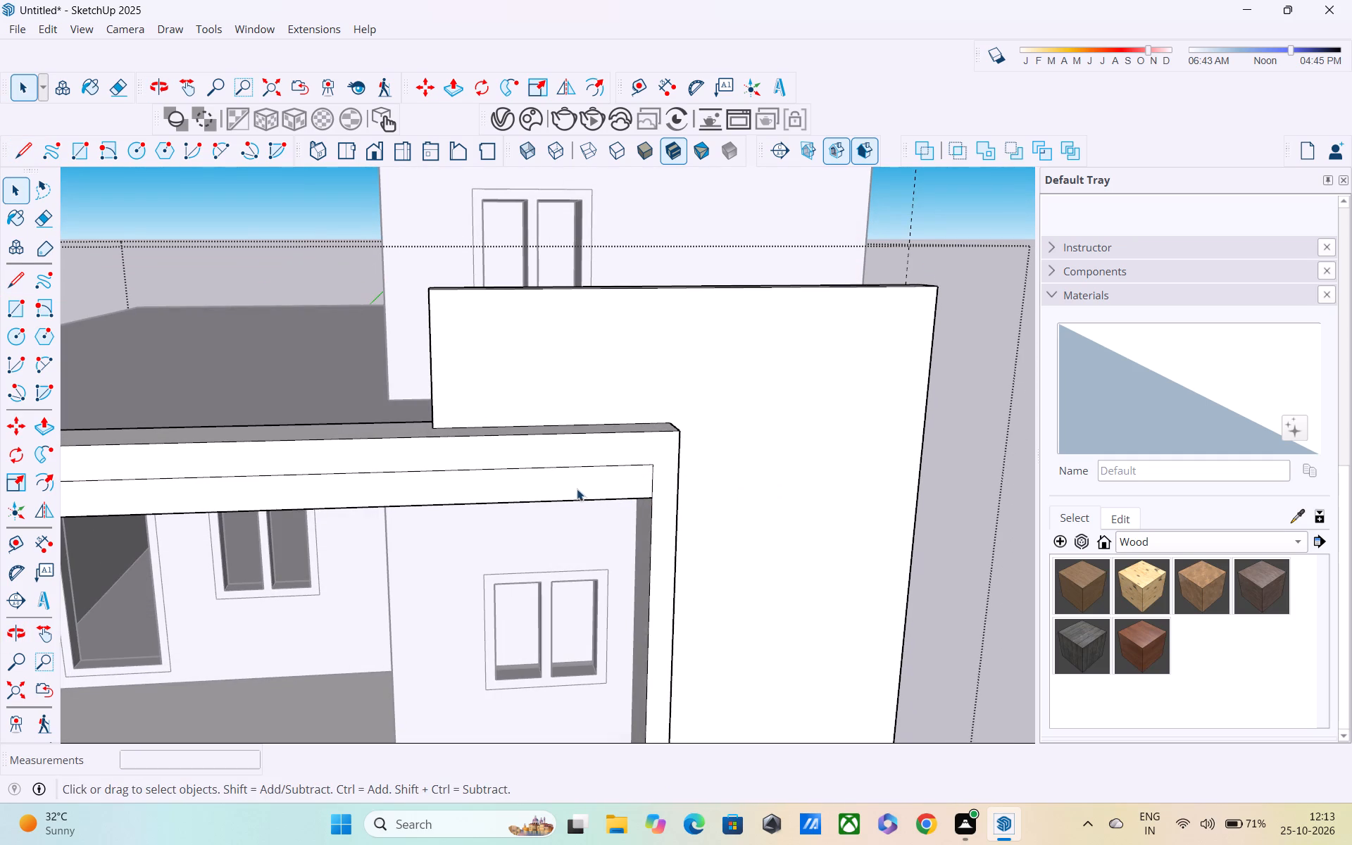
Push/Pull the top face of the front frame's beam down 1' to the dividing line.
key("p")
middle_click_drag(581, 443, 625, 498)
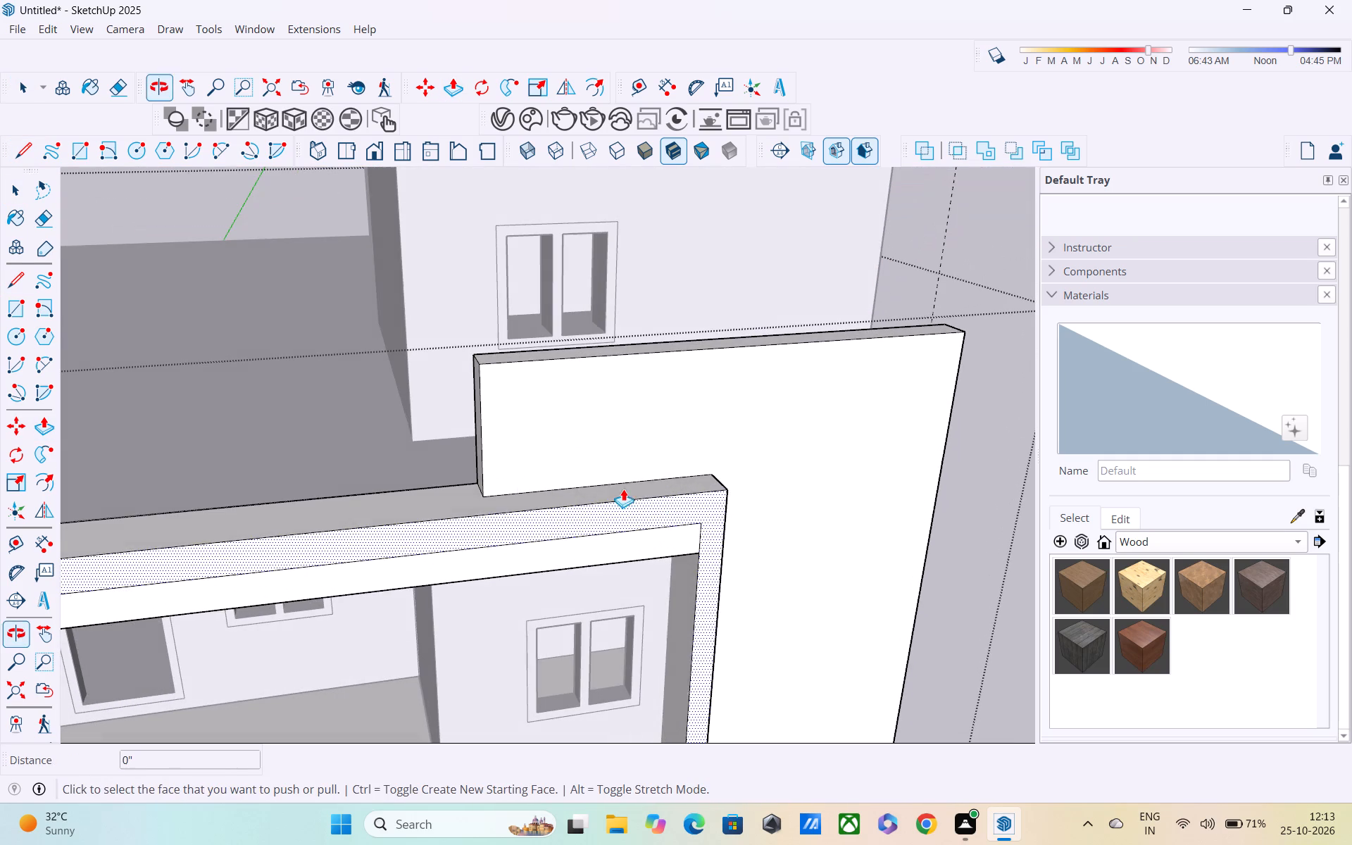
left_click(615, 487)
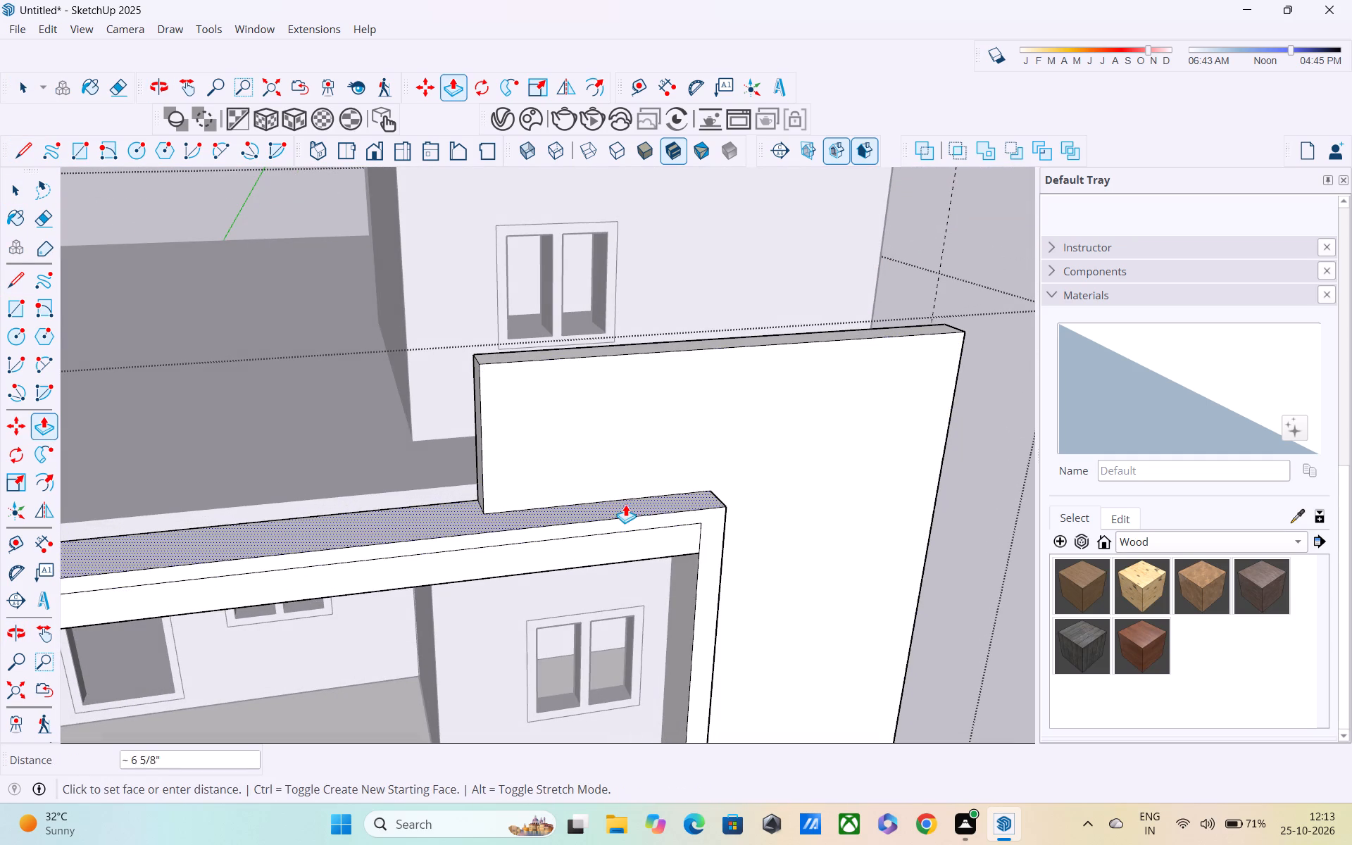
left_click(672, 522)
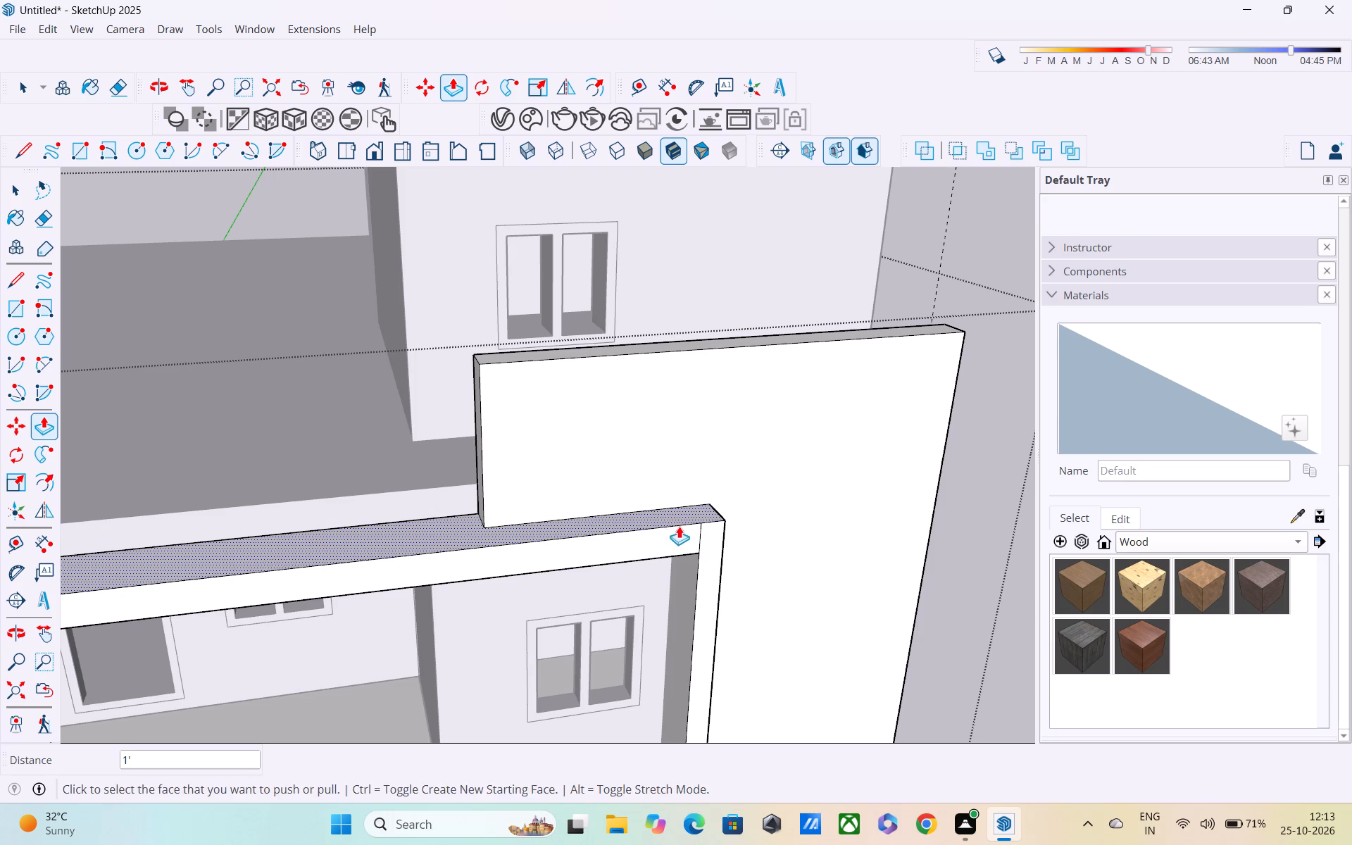
Erase the leftover short vertical line at the beam's corner with the side post and leave the front frame group.
middle_click_drag(682, 528, 613, 461)
key("e")
scroll(675, 526, "up", 4)
left_click(613, 448)
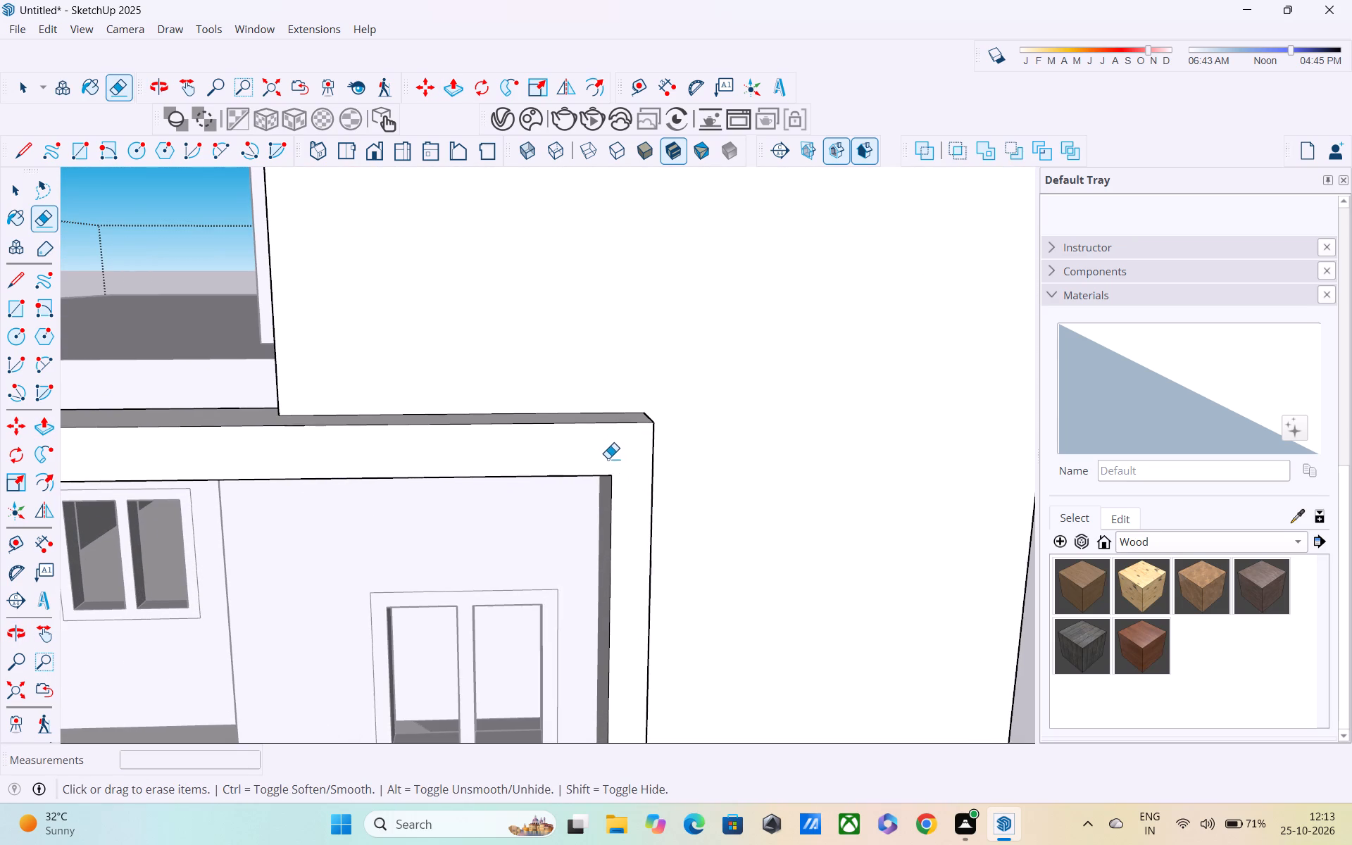
scroll(601, 463, "down", 5)
middle_click_drag(491, 472, 596, 468)
scroll(596, 468, "up", 1)
scroll(596, 468, "down", 3)
middle_click_drag(599, 470, 605, 472)
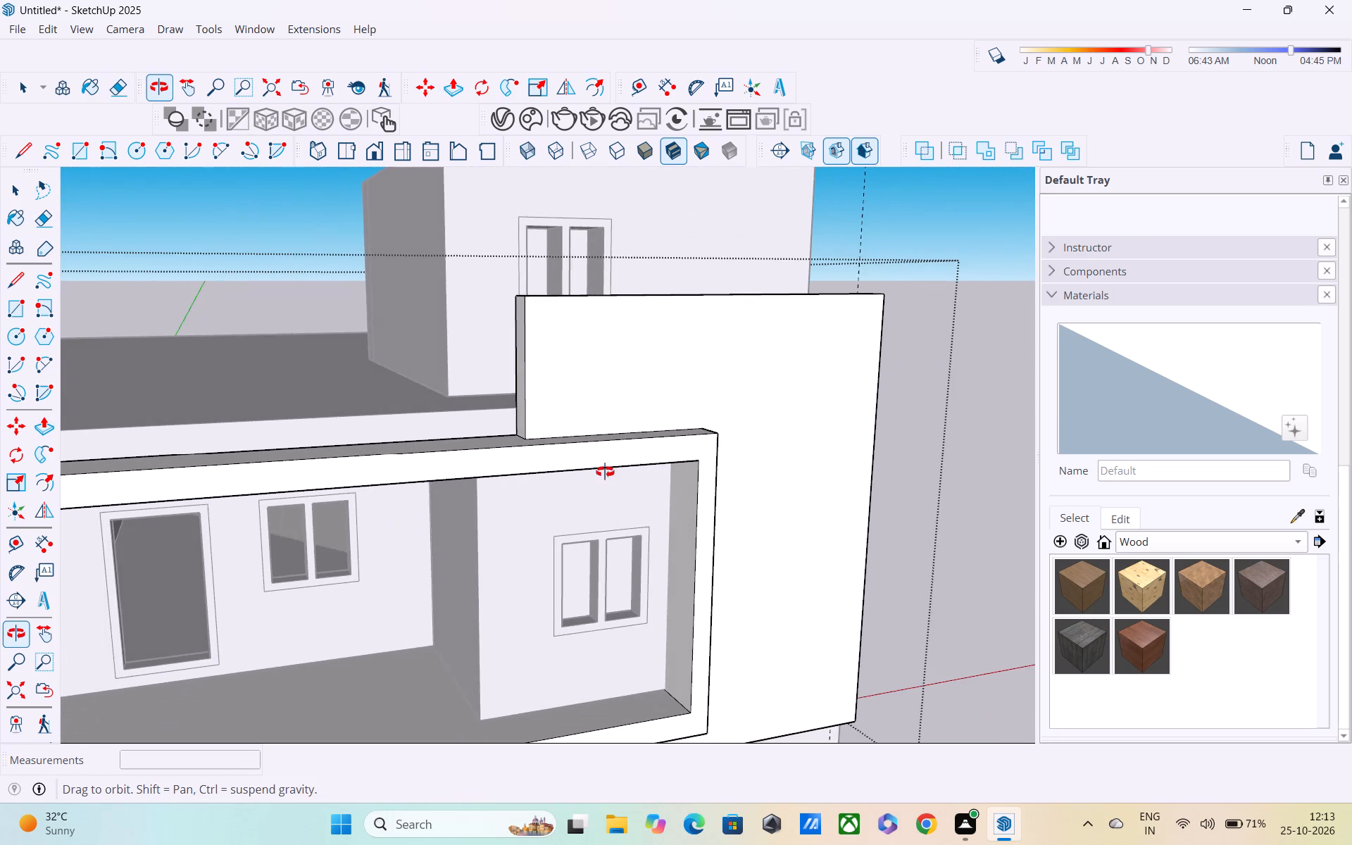
middle_click_drag(605, 472, 753, 462)
middle_click_drag(390, 456, 699, 494)
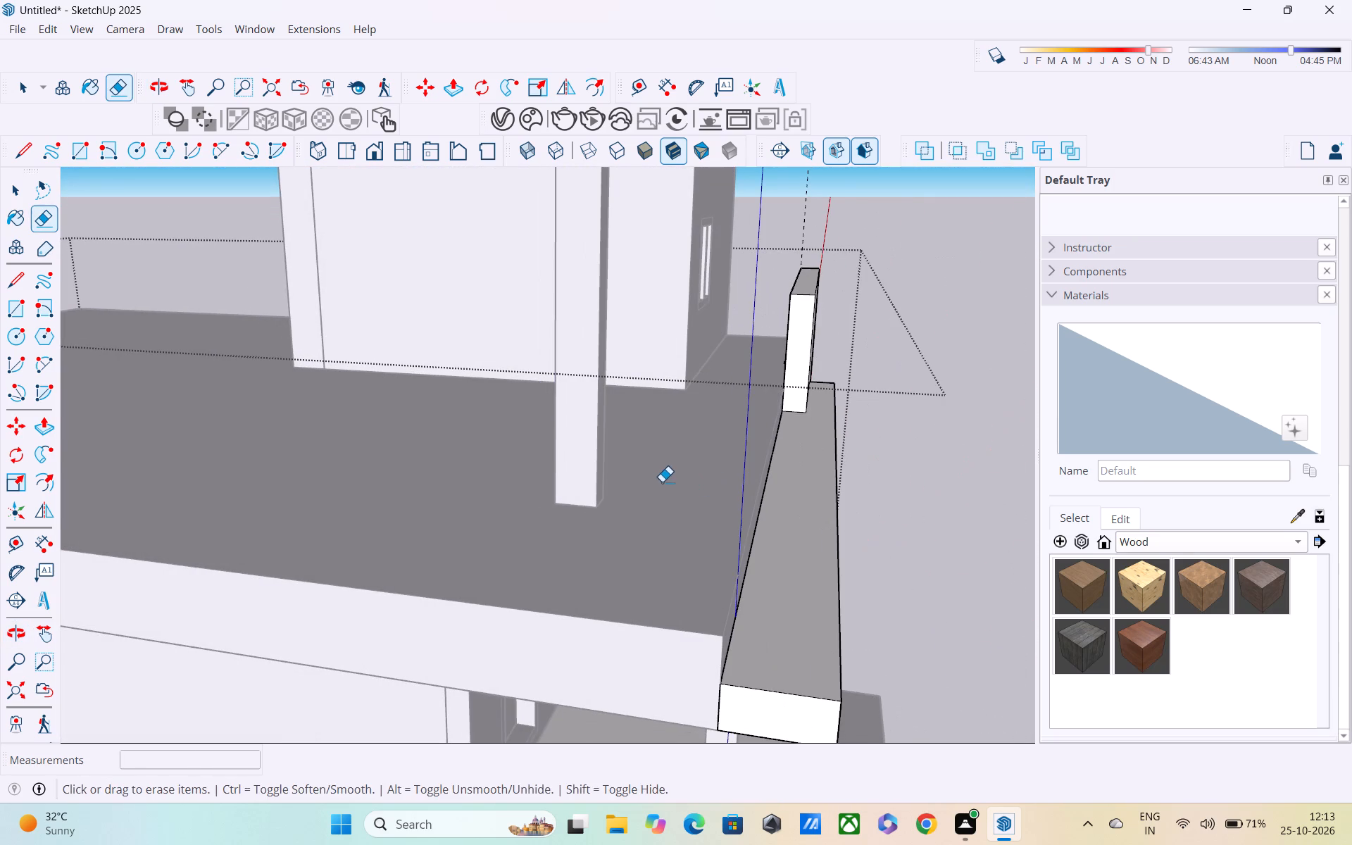
key("space")
scroll(873, 442, "down", 4)
left_click(944, 444)
Open the upper roof slab group, Push/Pull its top face down 1' level with the frame beam's top, and leave the group.
middle_click_drag(713, 479, 597, 479)
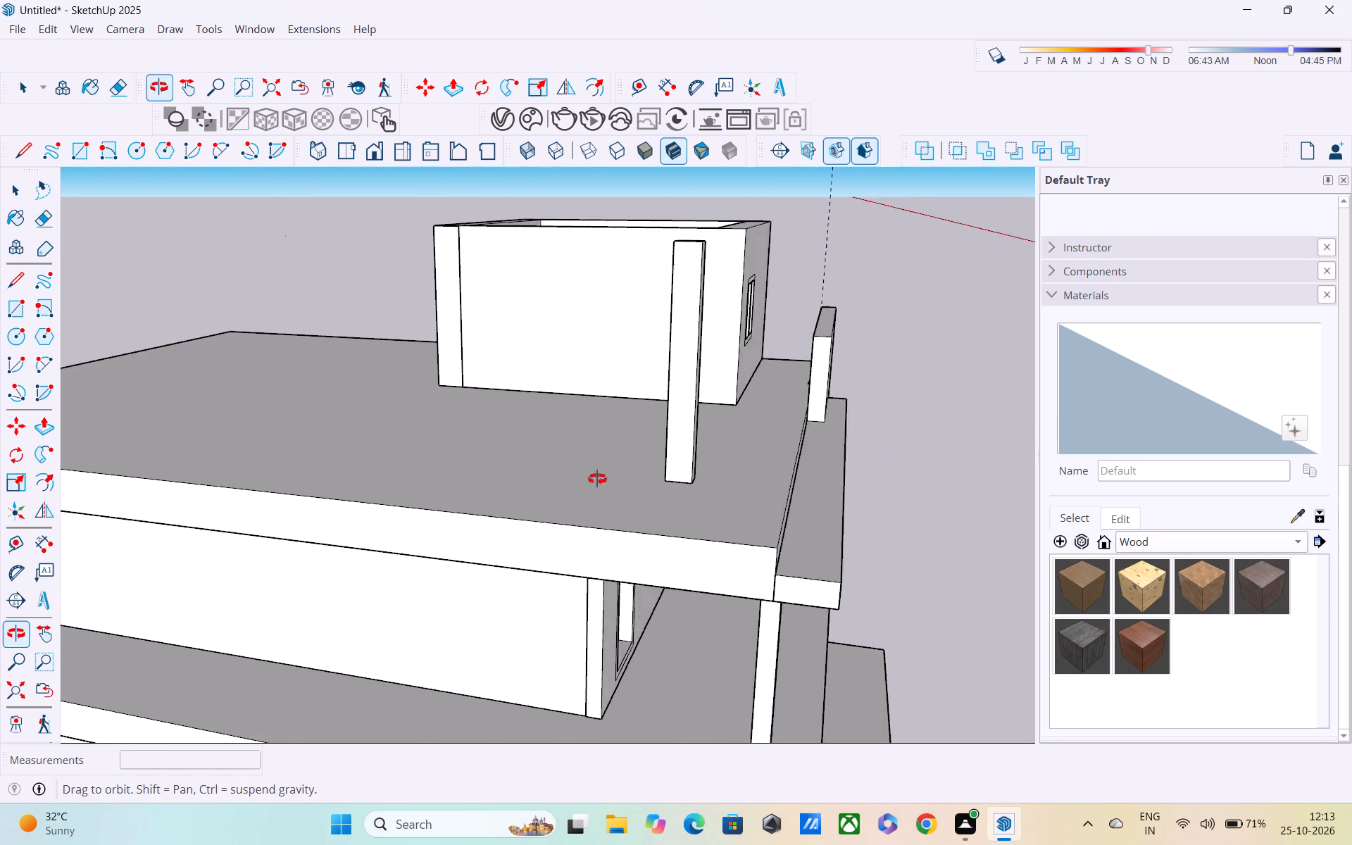
middle_click_drag(597, 479, 535, 472)
double_click(487, 506)
key("p")
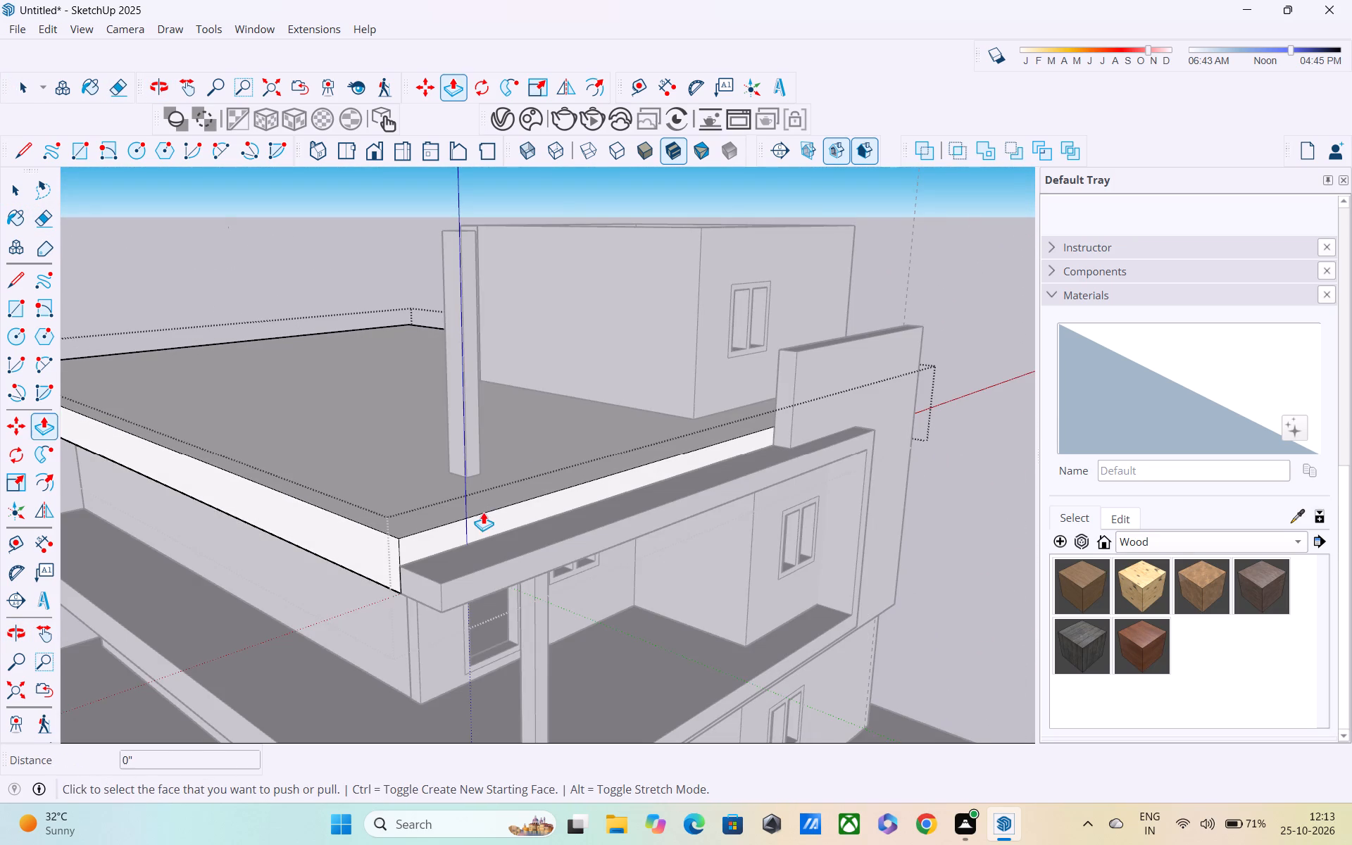
scroll(457, 506, "up", 2)
left_click(439, 506)
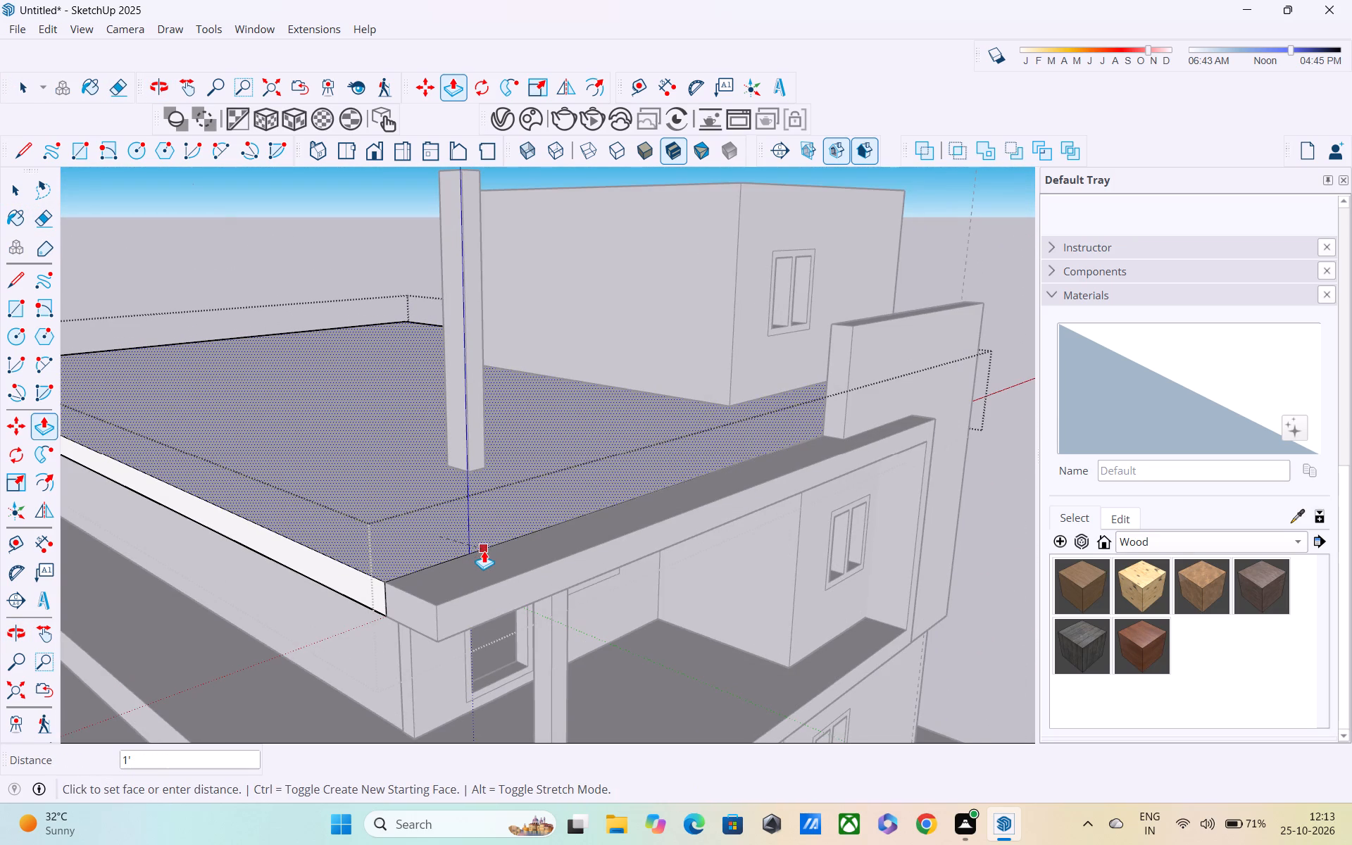
left_click(484, 551)
scroll(495, 555, "down", 2)
middle_click_drag(494, 554, 347, 496)
key("b")
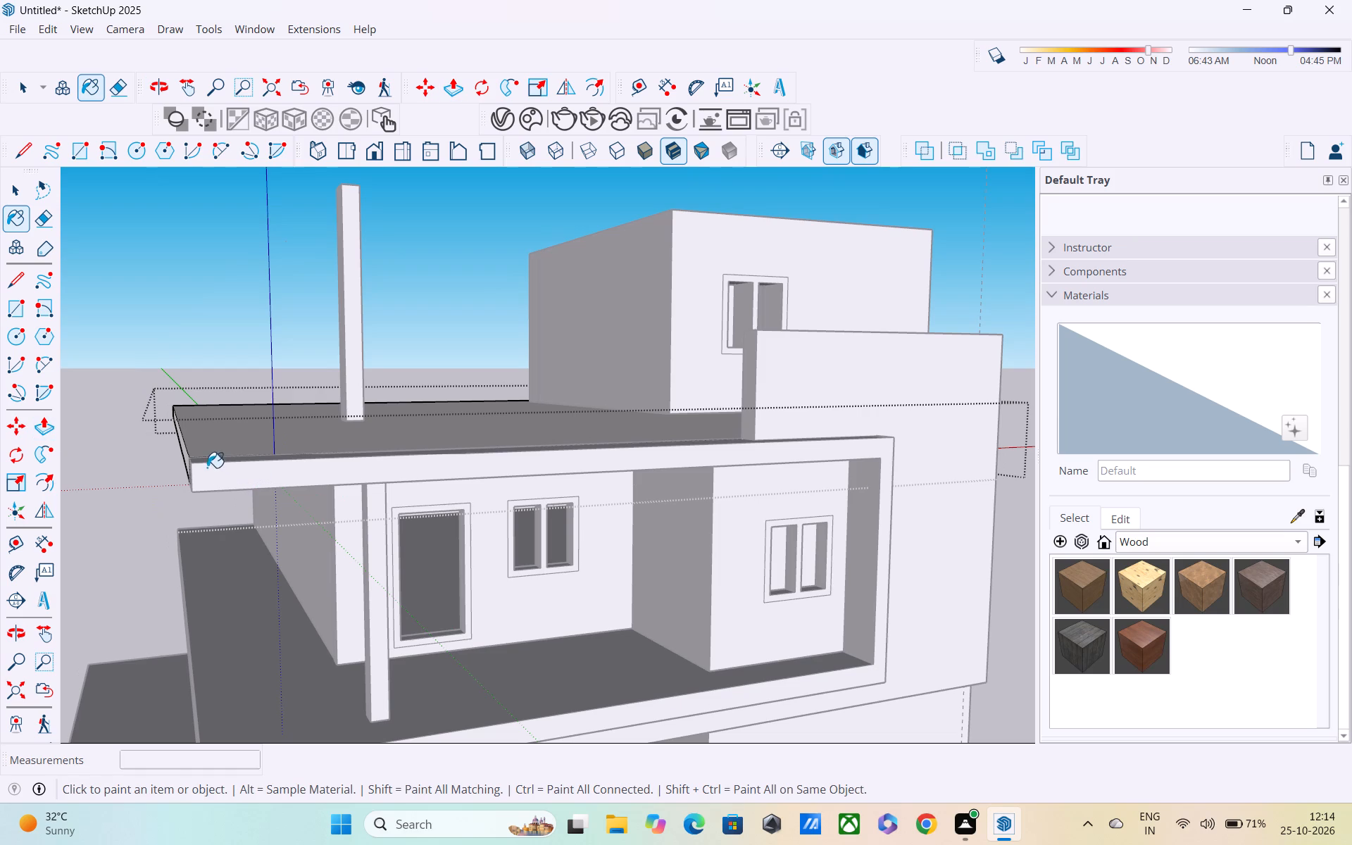
key("space")
left_click(180, 295)
Select the top-storey group with its room walls, window and corner column for a Move.
middle_click_drag(351, 442, 190, 442)
middle_click_drag(220, 488, 447, 577)
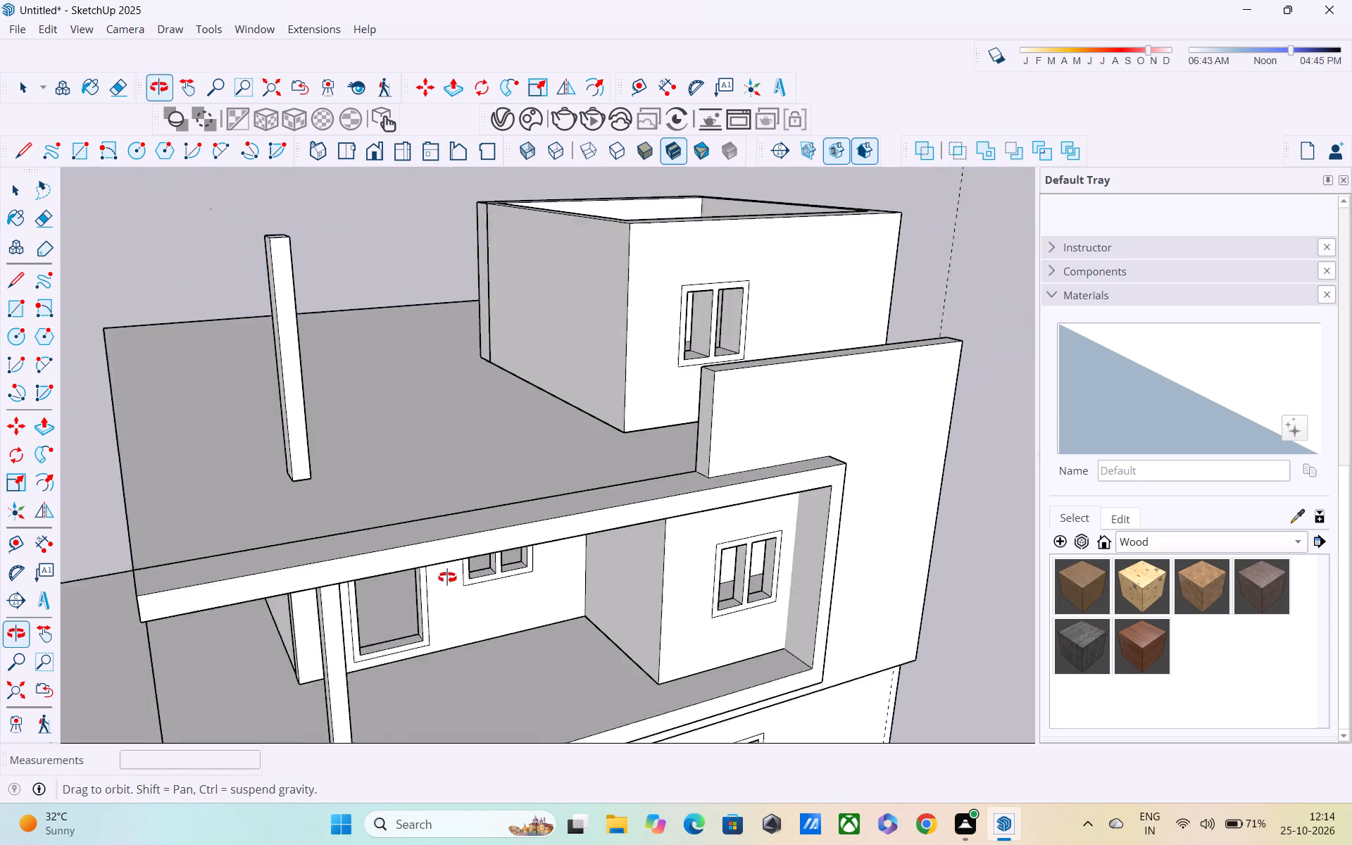
middle_click_drag(447, 577, 462, 577)
scroll(466, 550, "down", 4)
middle_click_drag(466, 550, 322, 425)
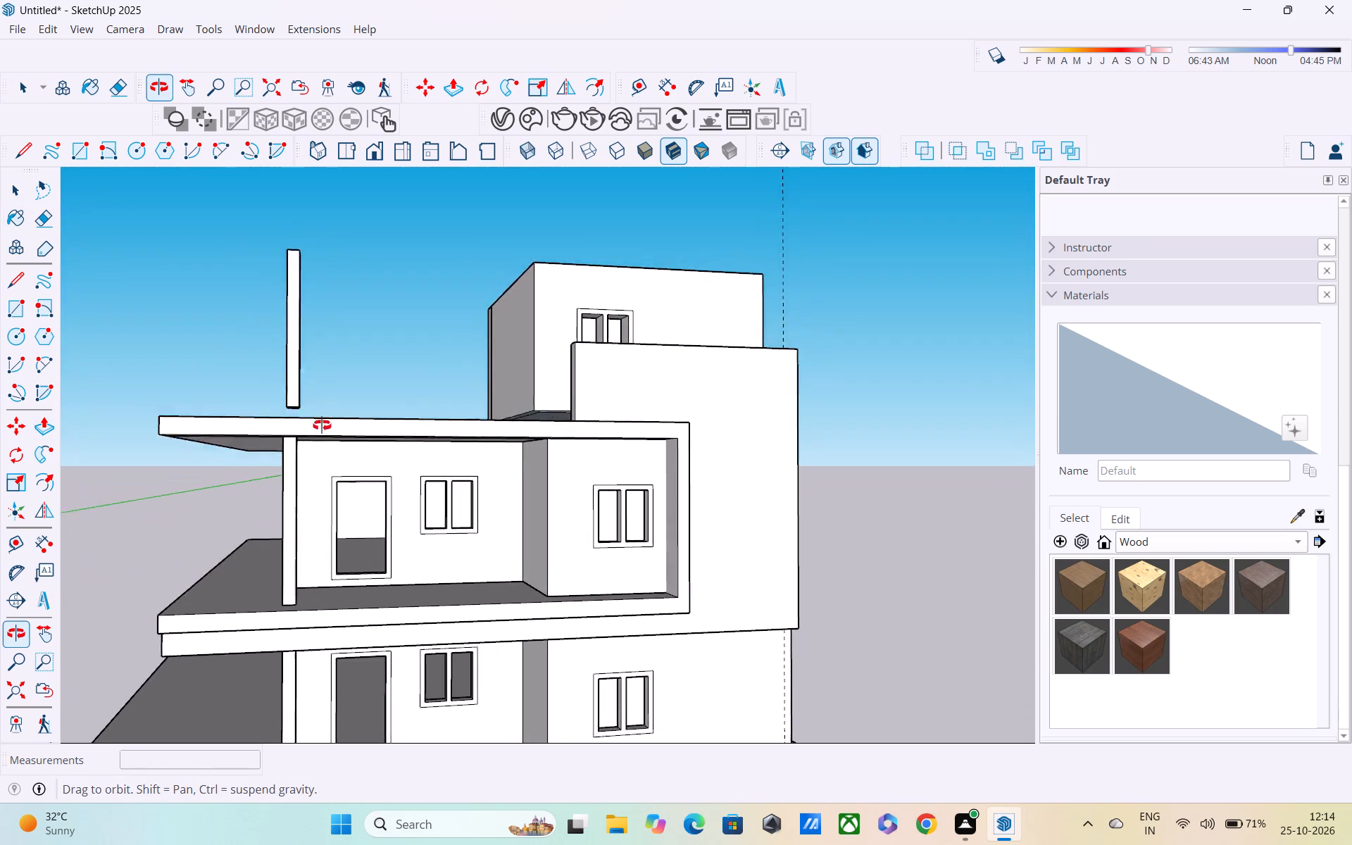
middle_click_drag(322, 425, 666, 470)
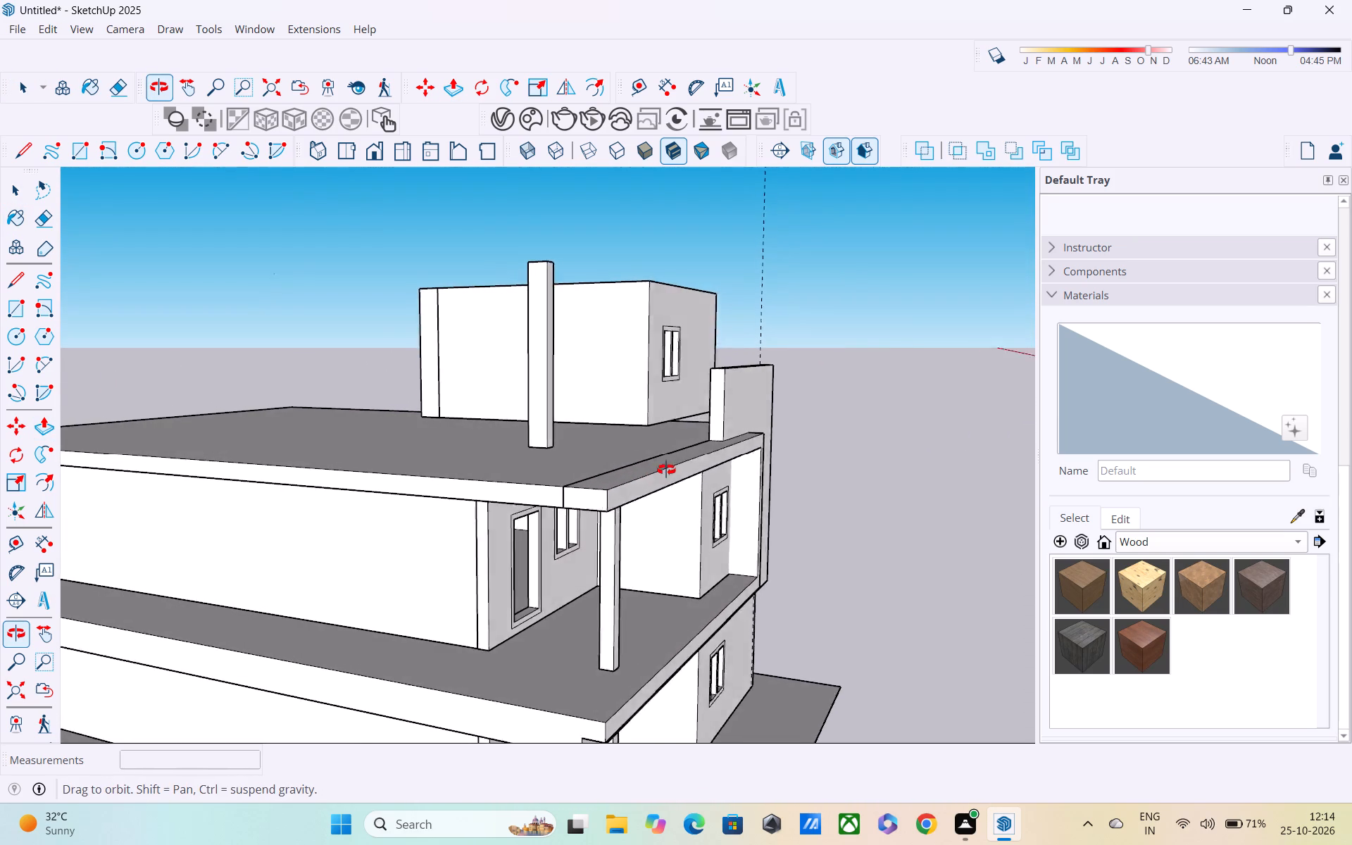
middle_click_drag(666, 470, 693, 470)
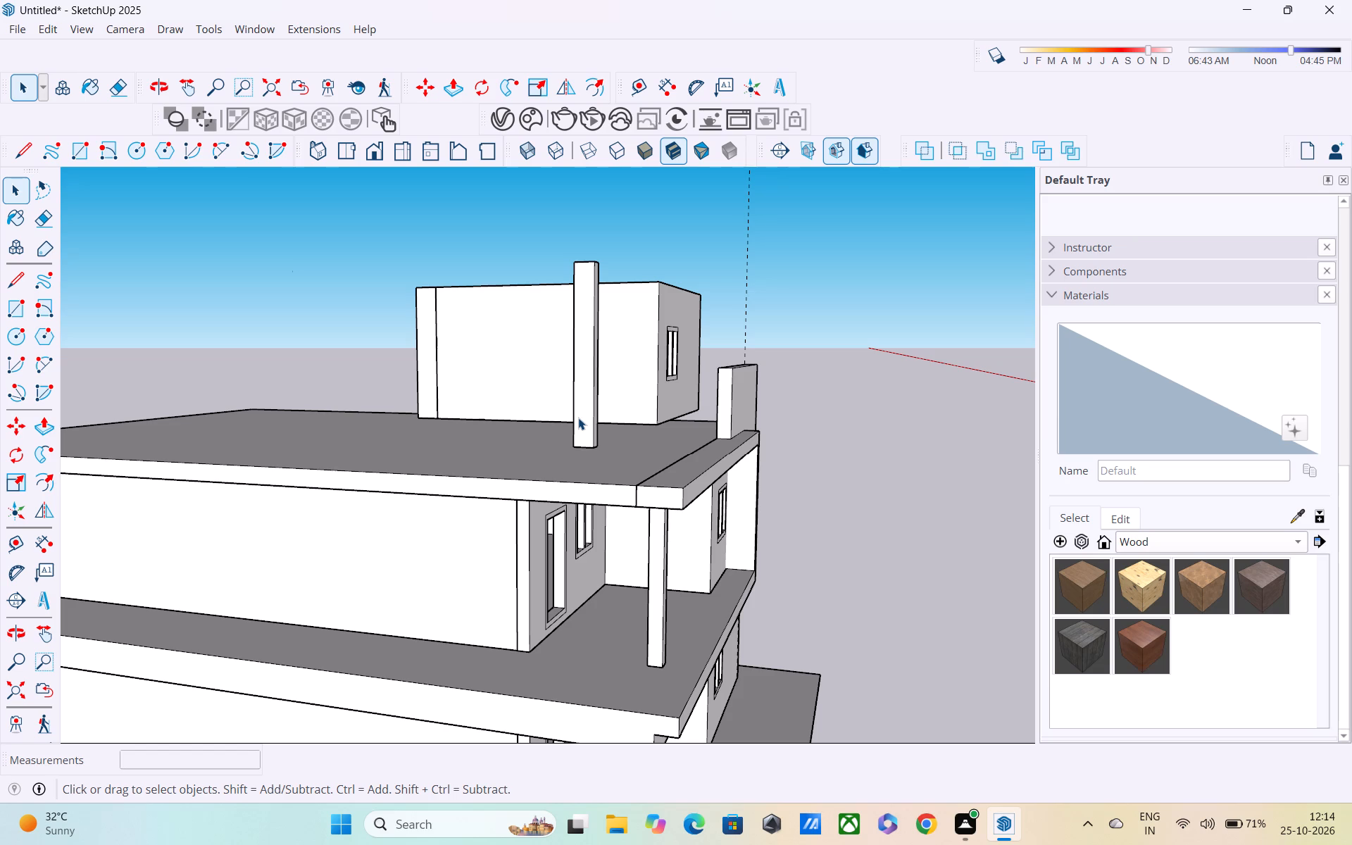
left_click(578, 418)
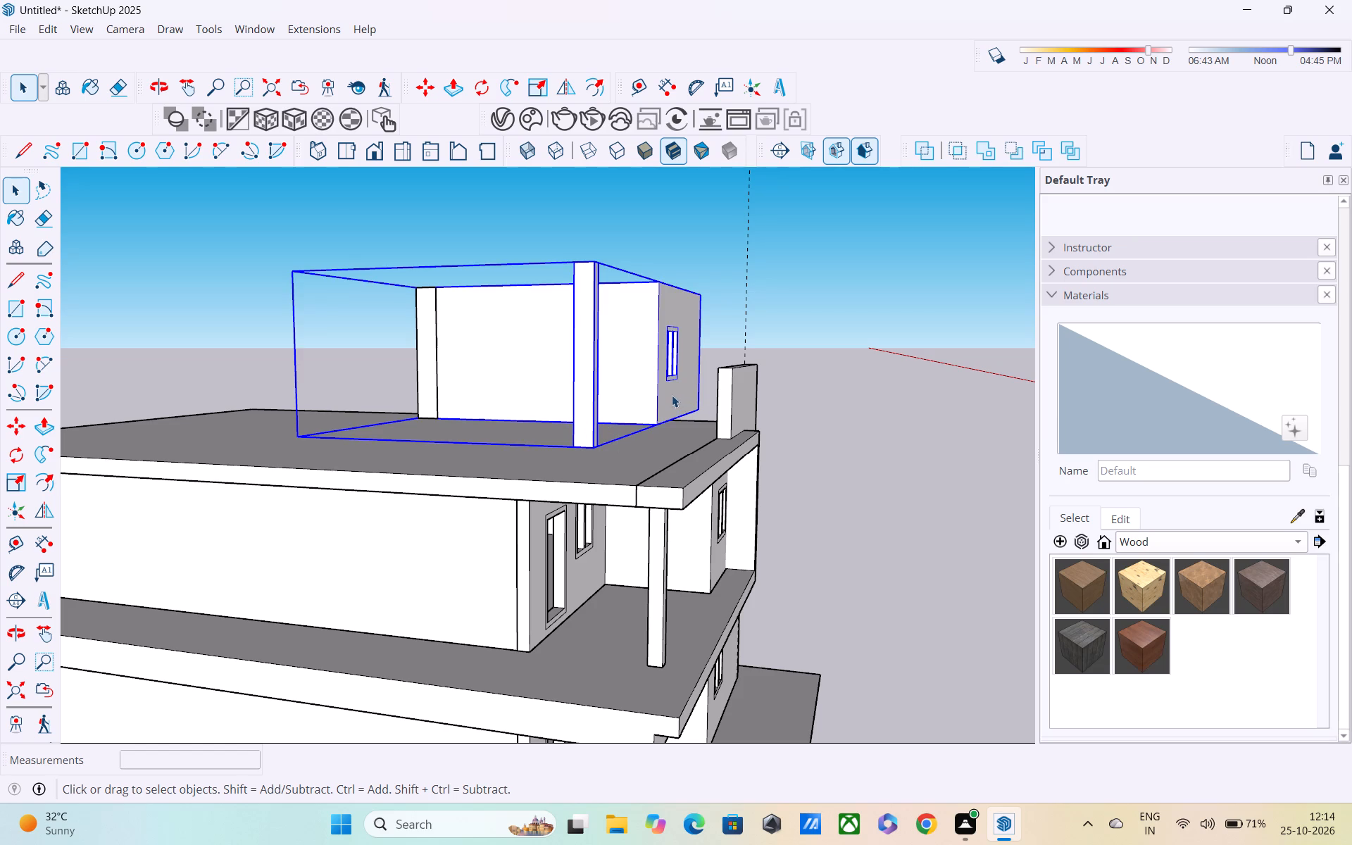
key("m")
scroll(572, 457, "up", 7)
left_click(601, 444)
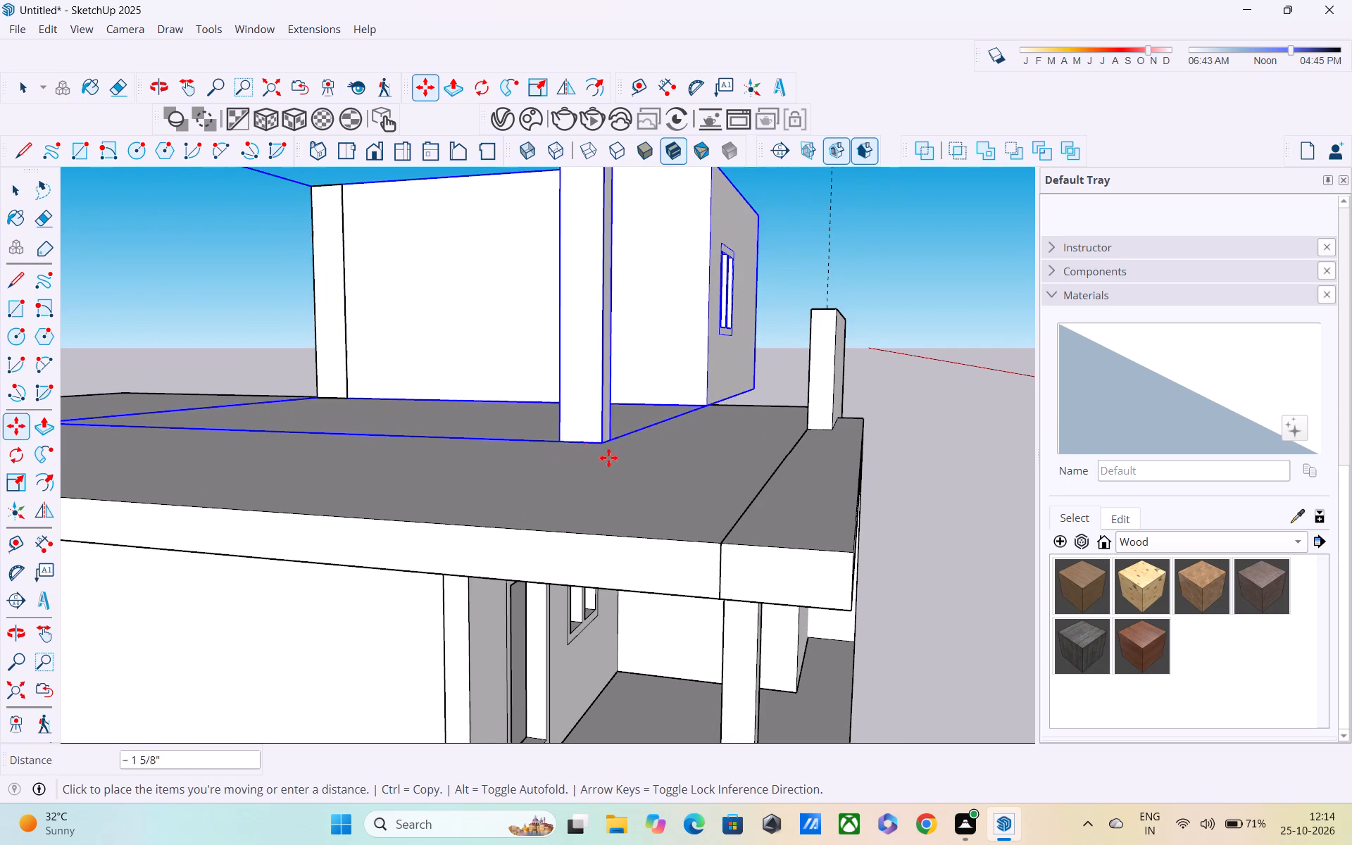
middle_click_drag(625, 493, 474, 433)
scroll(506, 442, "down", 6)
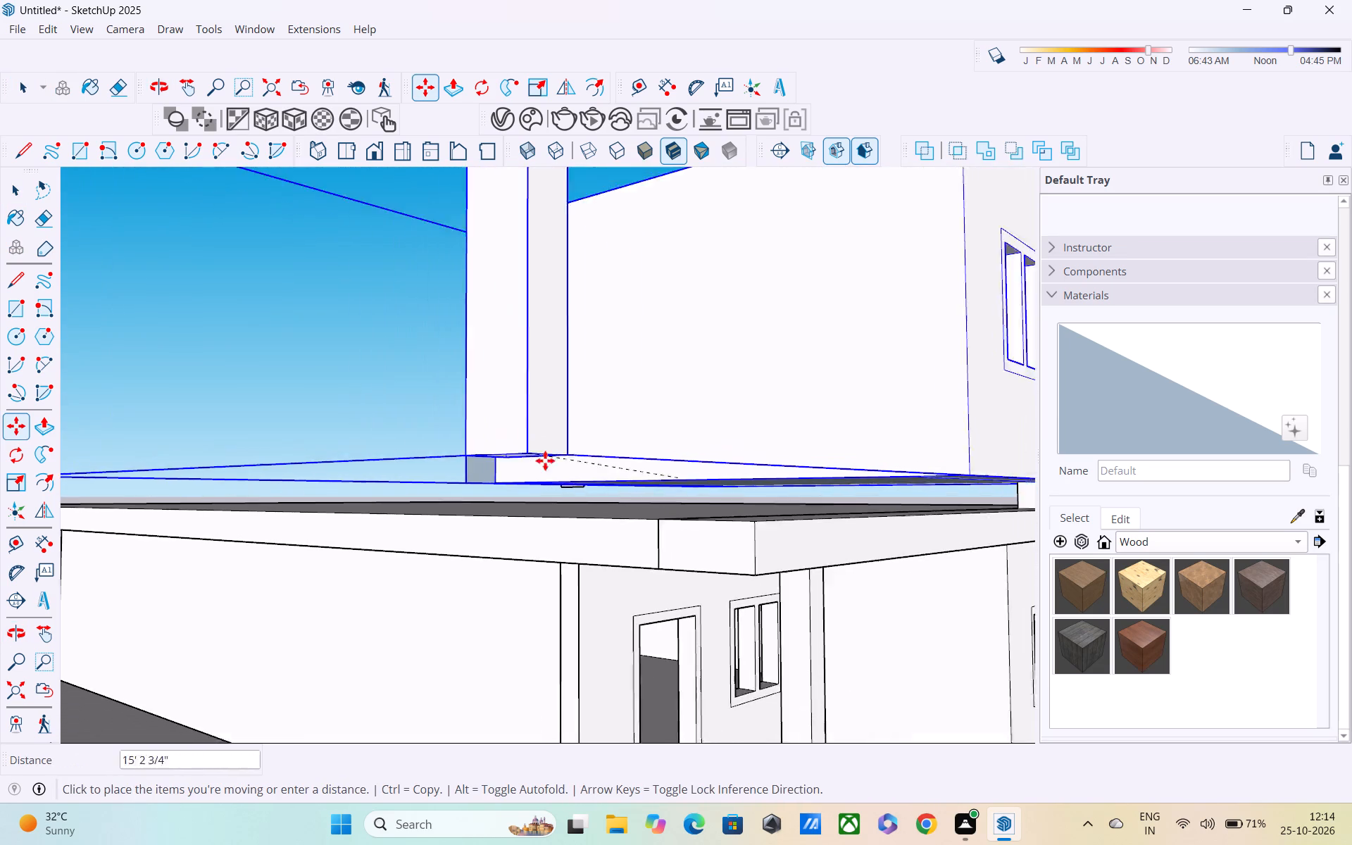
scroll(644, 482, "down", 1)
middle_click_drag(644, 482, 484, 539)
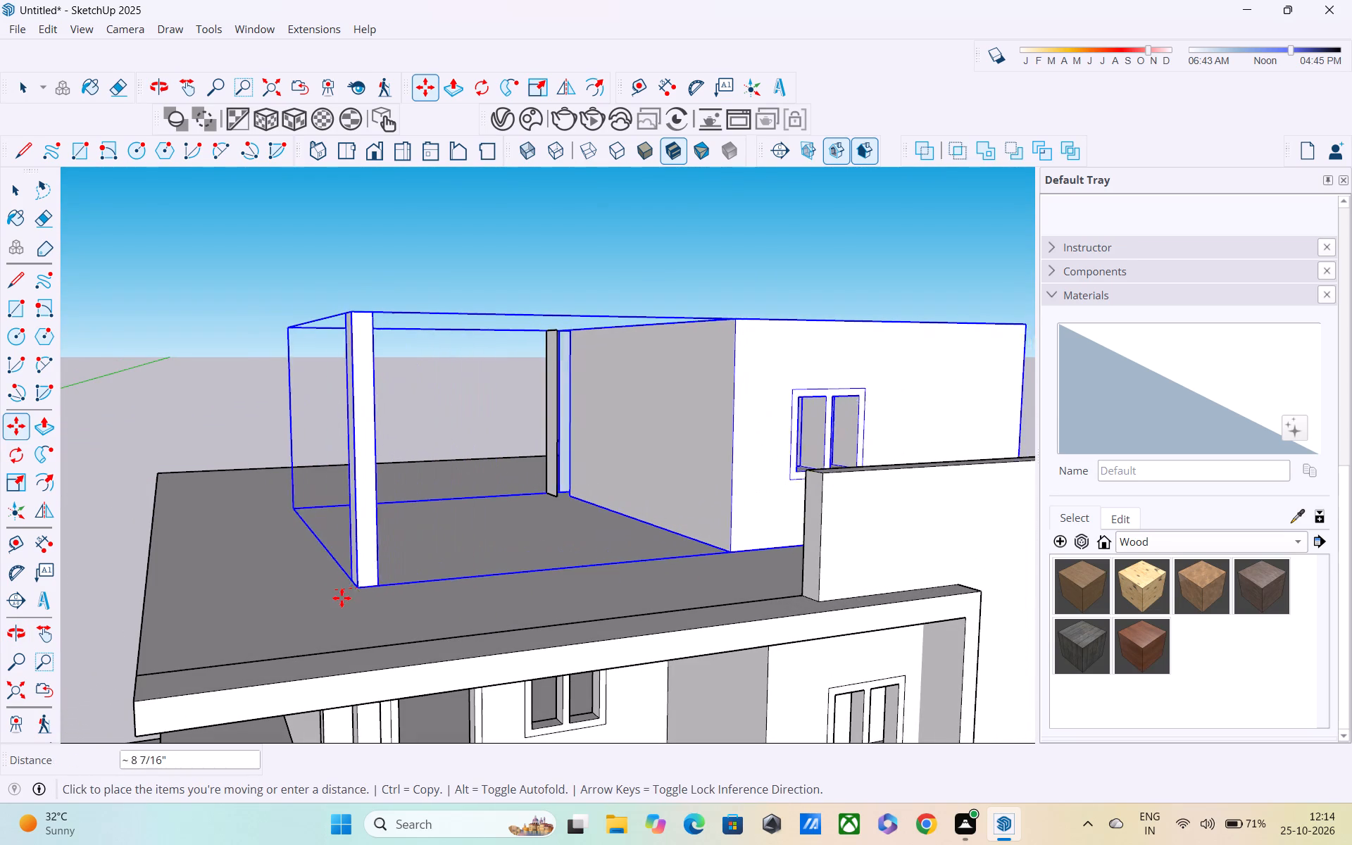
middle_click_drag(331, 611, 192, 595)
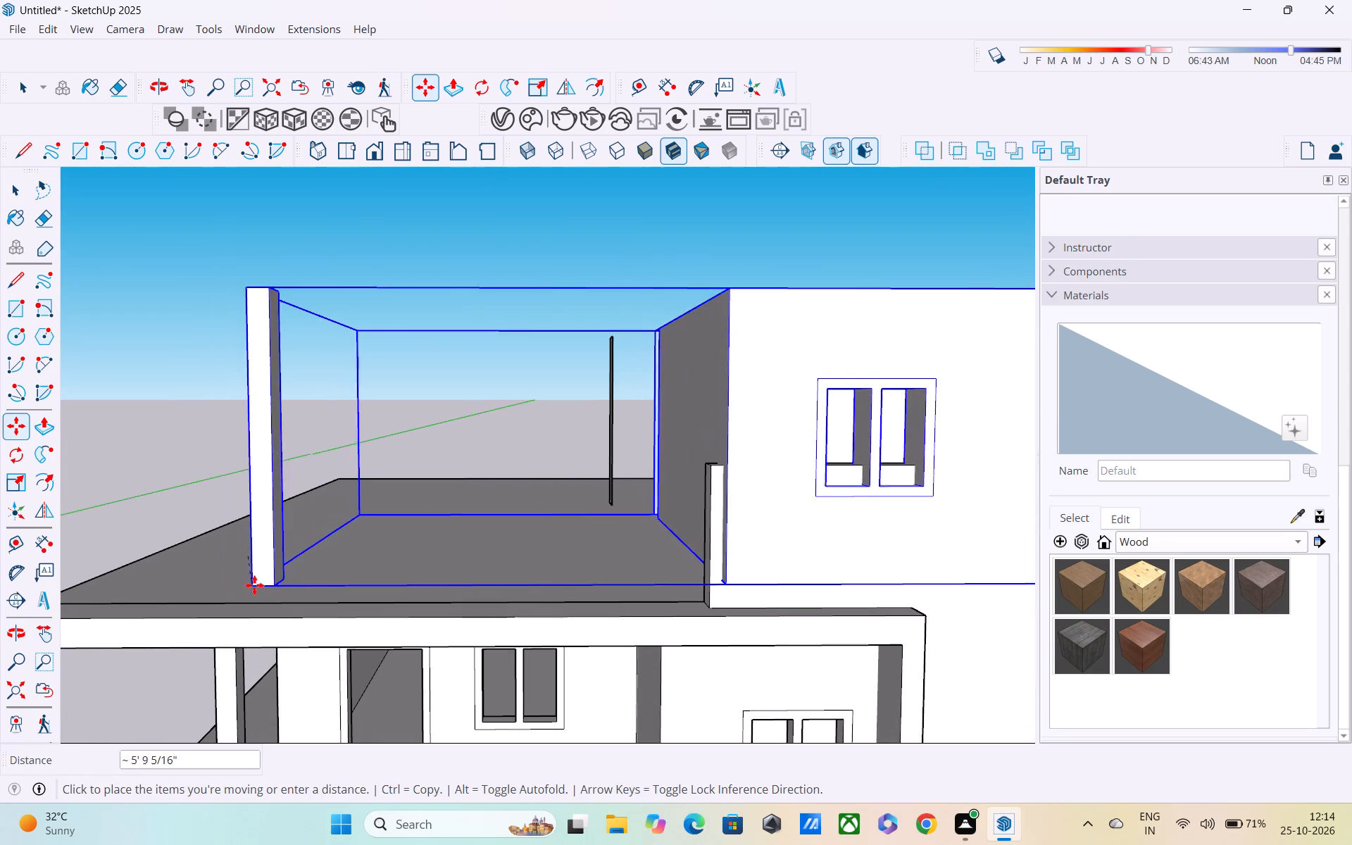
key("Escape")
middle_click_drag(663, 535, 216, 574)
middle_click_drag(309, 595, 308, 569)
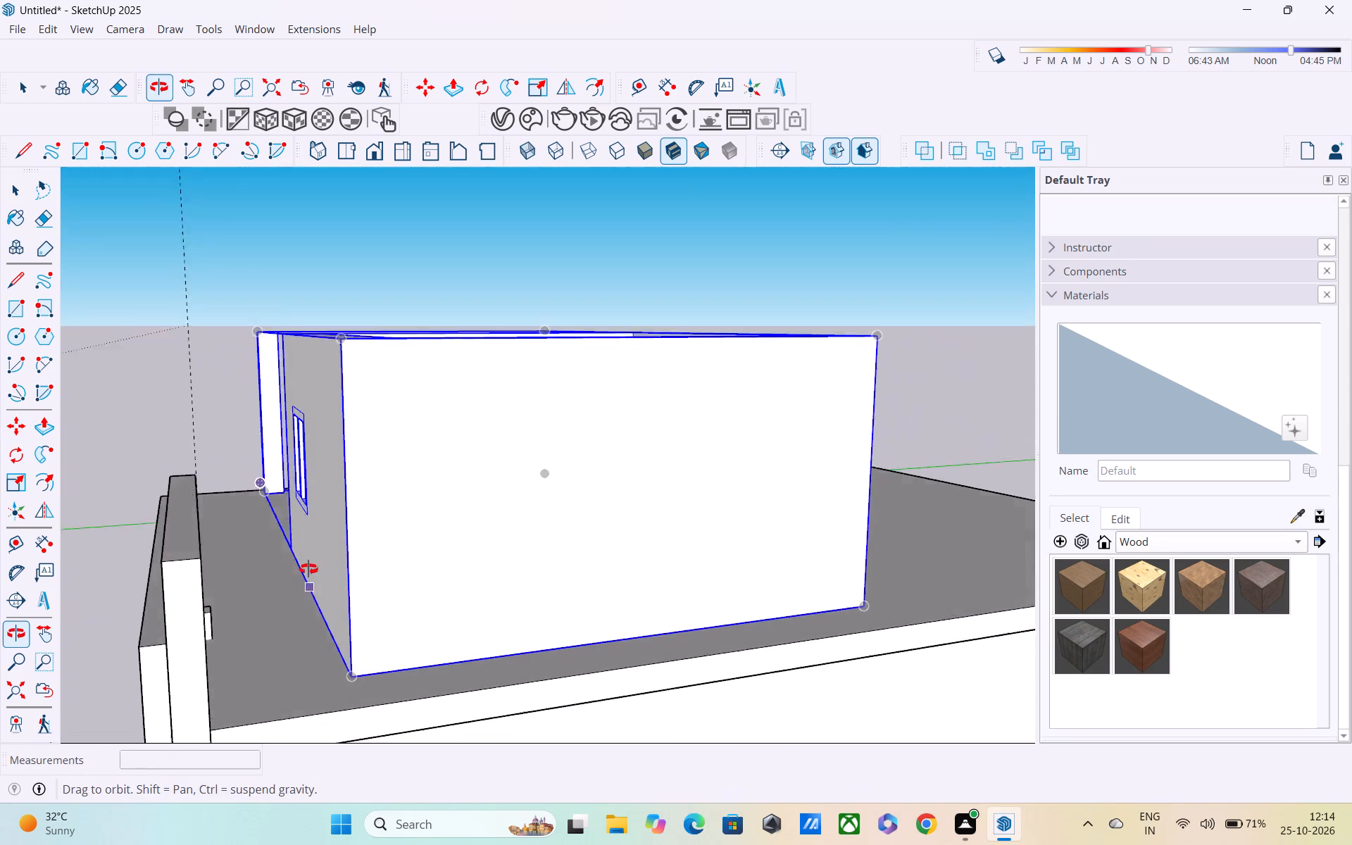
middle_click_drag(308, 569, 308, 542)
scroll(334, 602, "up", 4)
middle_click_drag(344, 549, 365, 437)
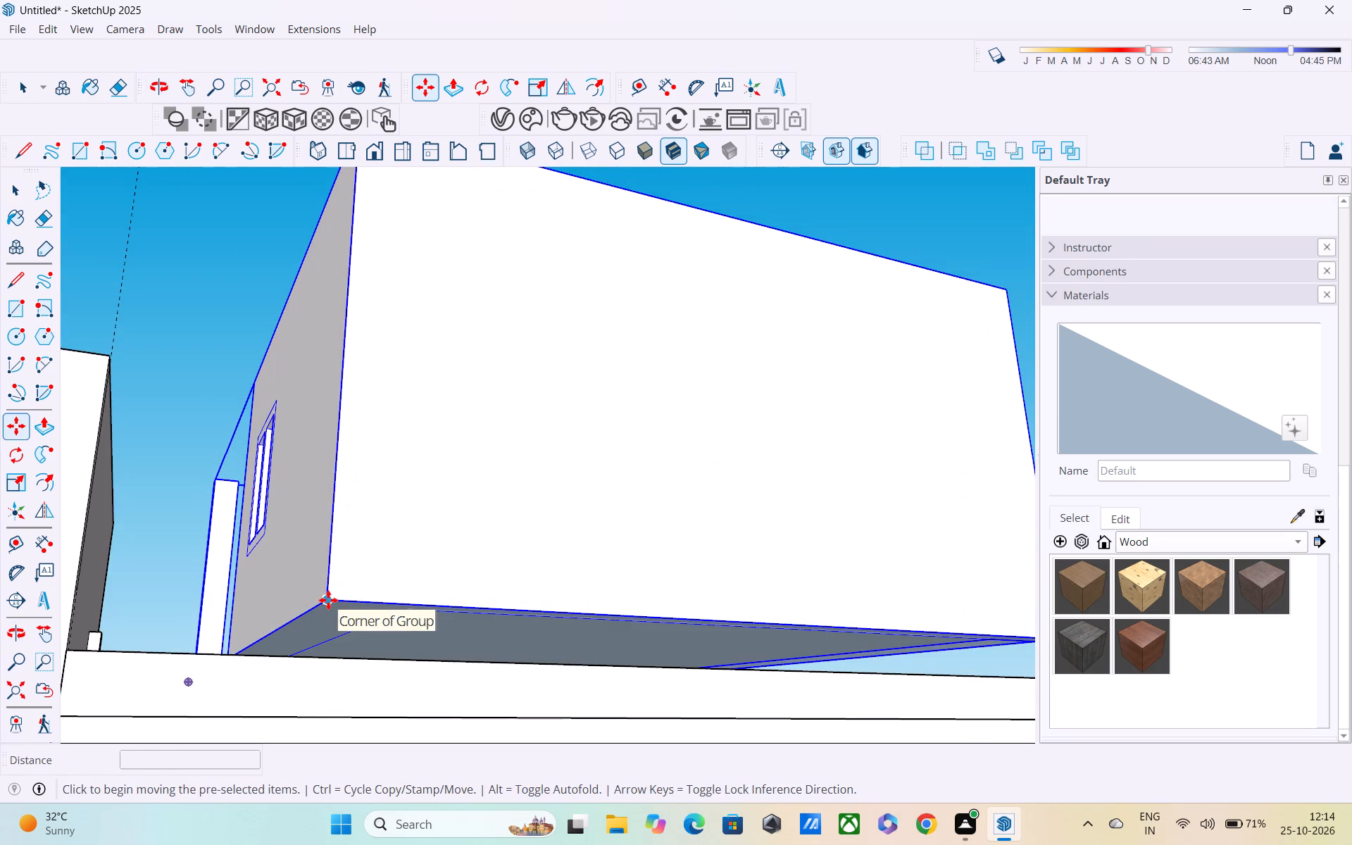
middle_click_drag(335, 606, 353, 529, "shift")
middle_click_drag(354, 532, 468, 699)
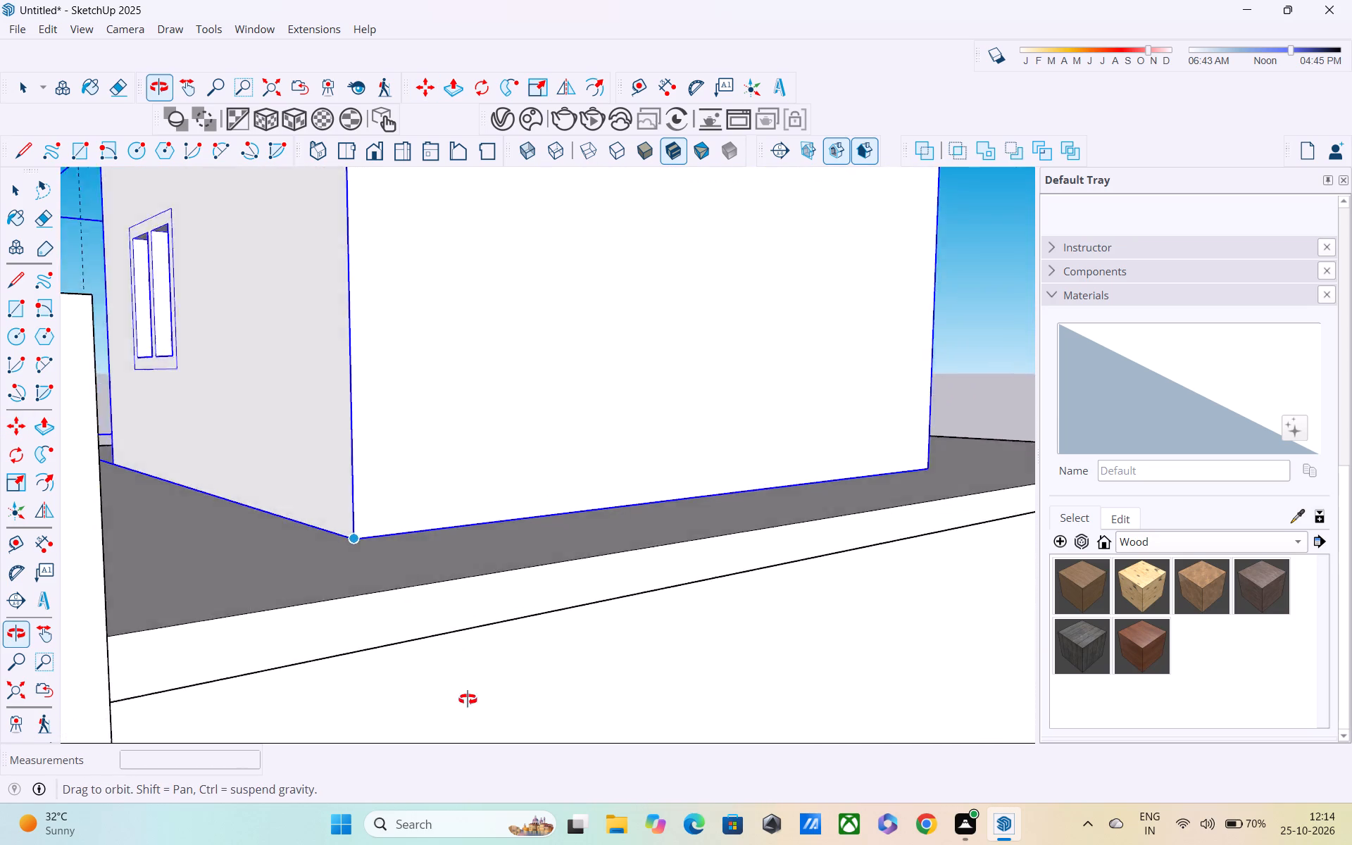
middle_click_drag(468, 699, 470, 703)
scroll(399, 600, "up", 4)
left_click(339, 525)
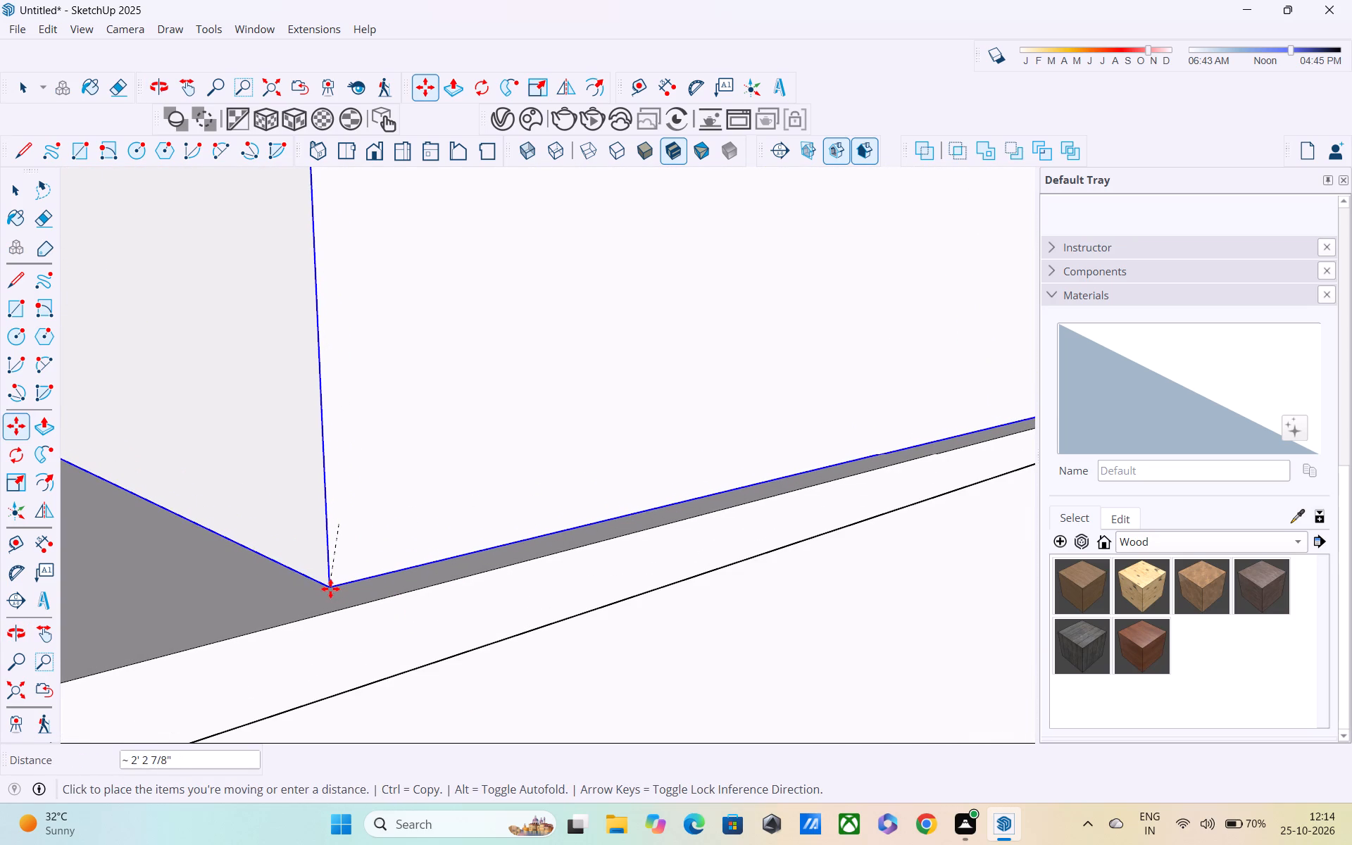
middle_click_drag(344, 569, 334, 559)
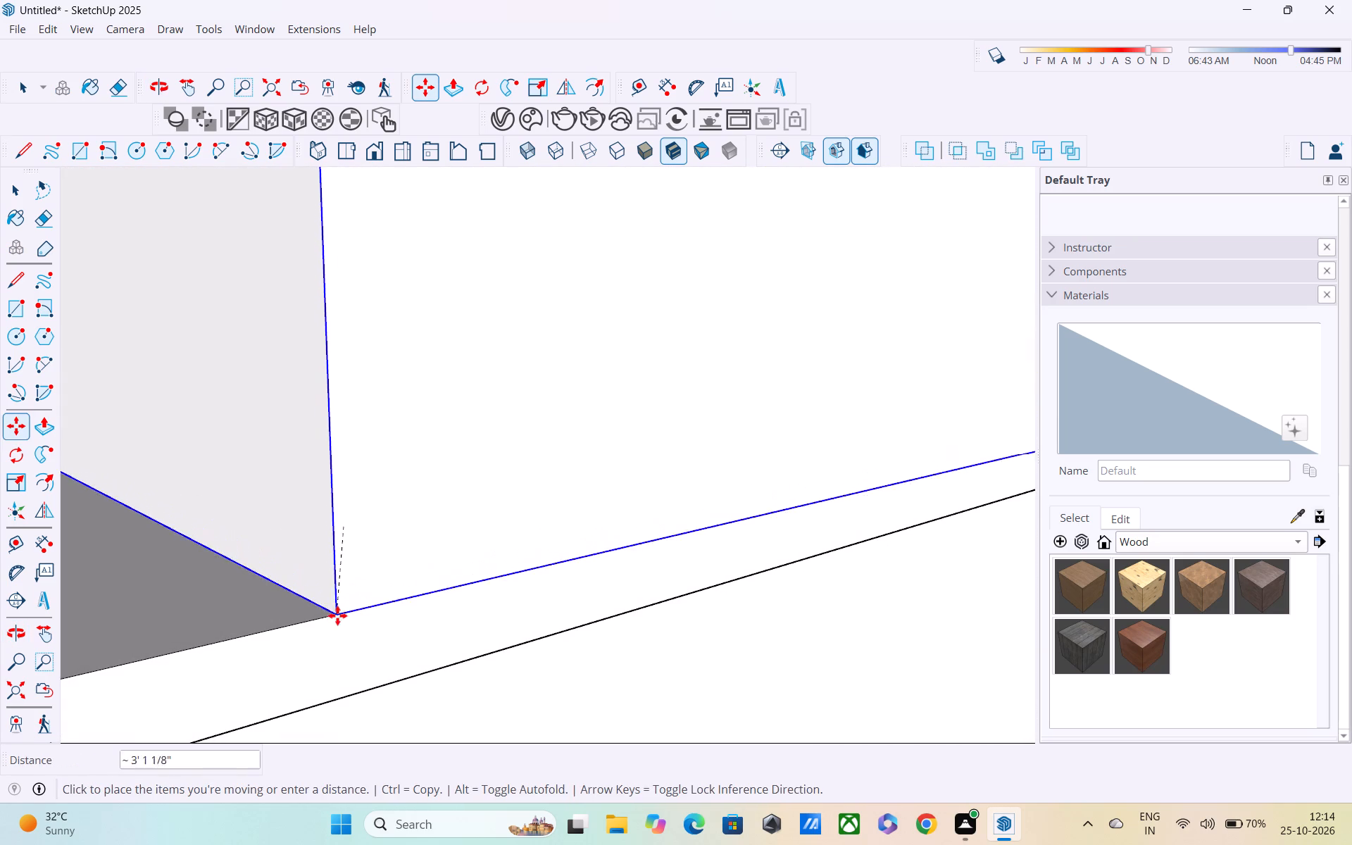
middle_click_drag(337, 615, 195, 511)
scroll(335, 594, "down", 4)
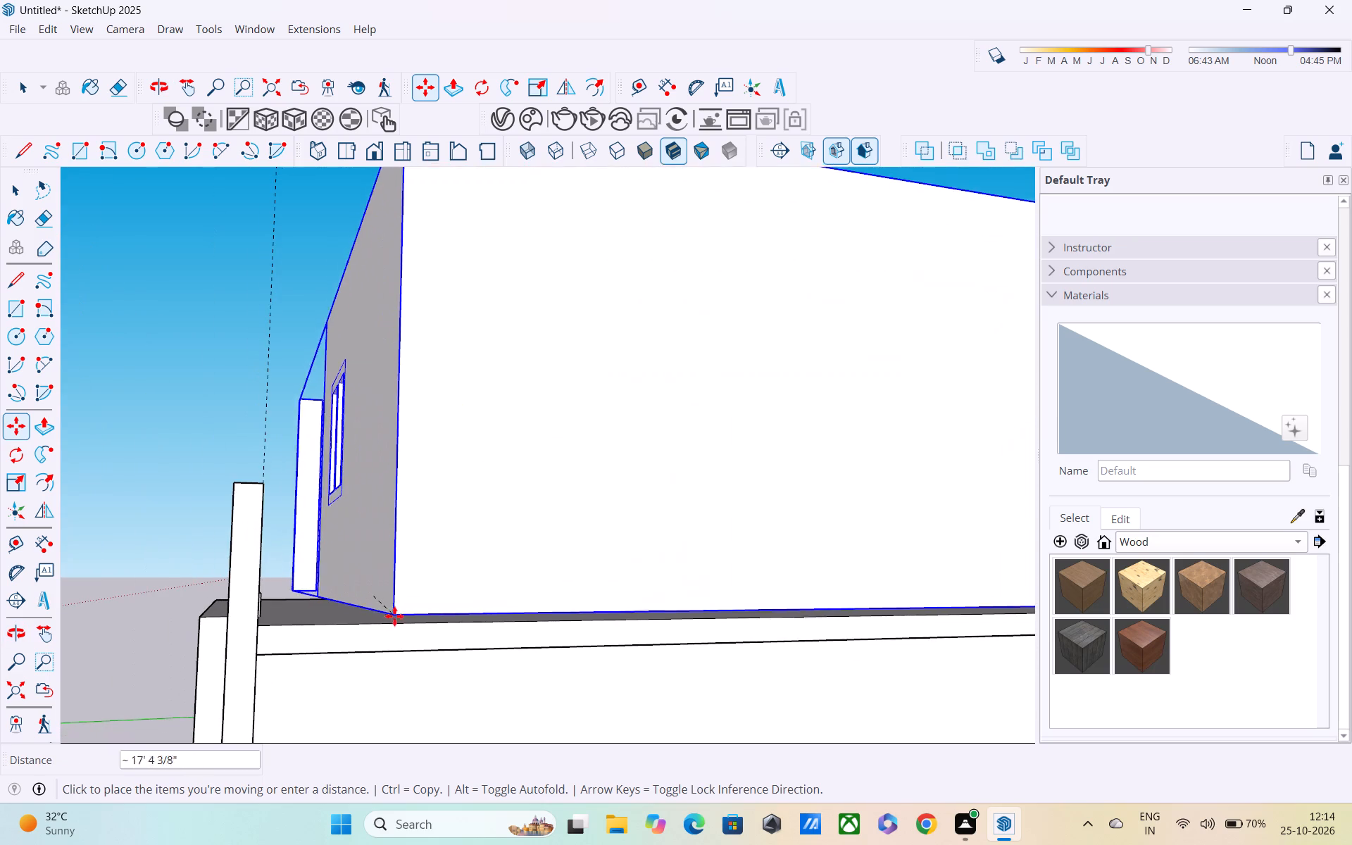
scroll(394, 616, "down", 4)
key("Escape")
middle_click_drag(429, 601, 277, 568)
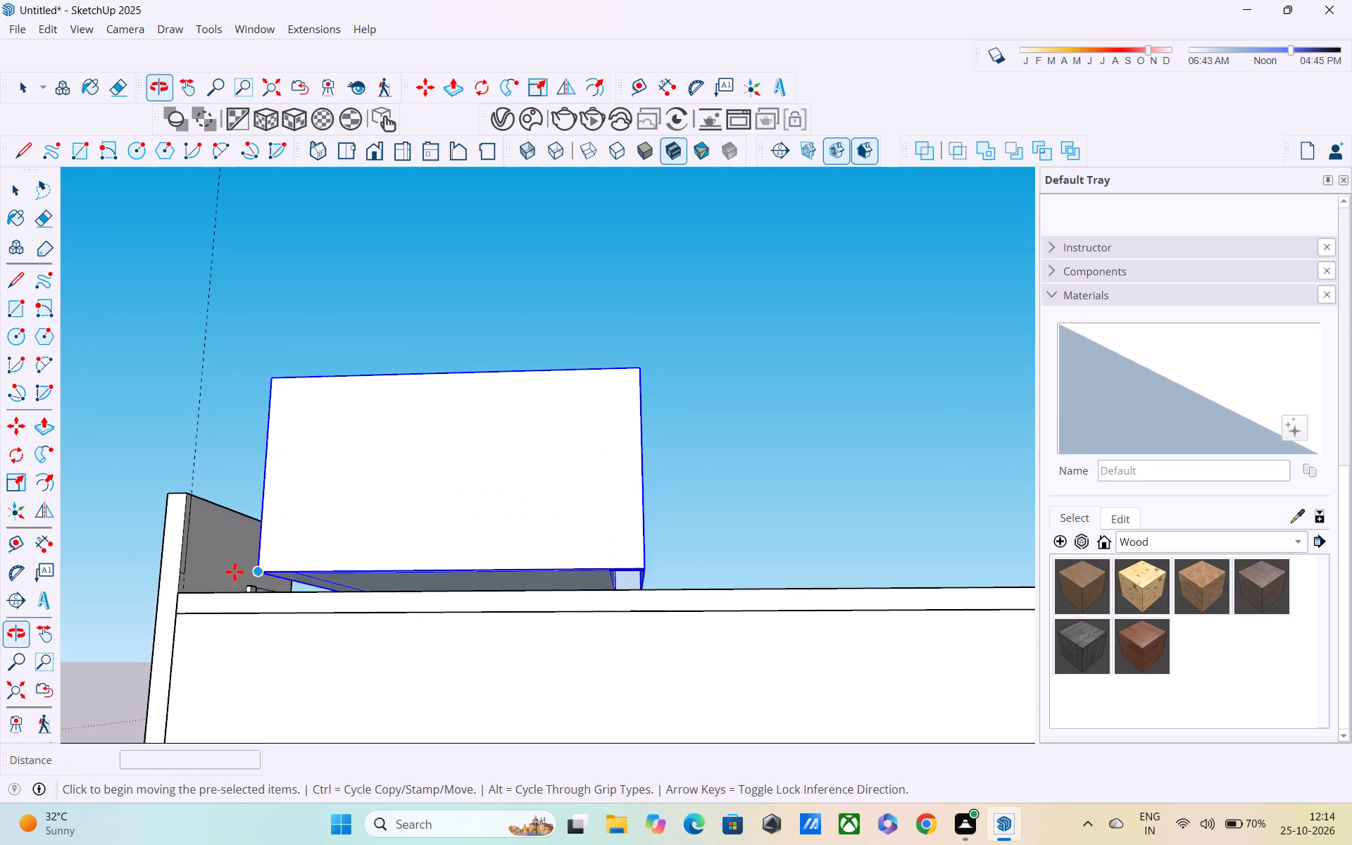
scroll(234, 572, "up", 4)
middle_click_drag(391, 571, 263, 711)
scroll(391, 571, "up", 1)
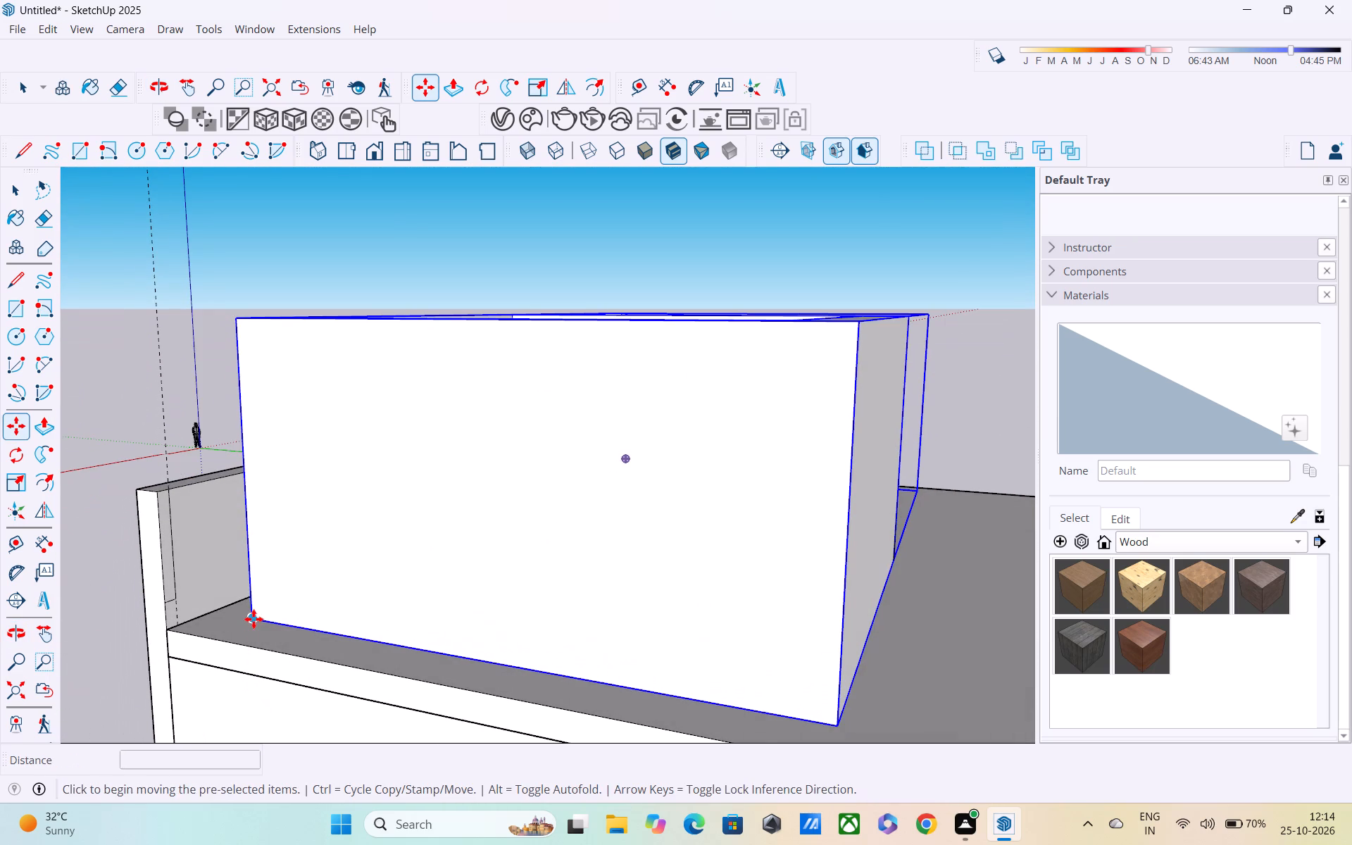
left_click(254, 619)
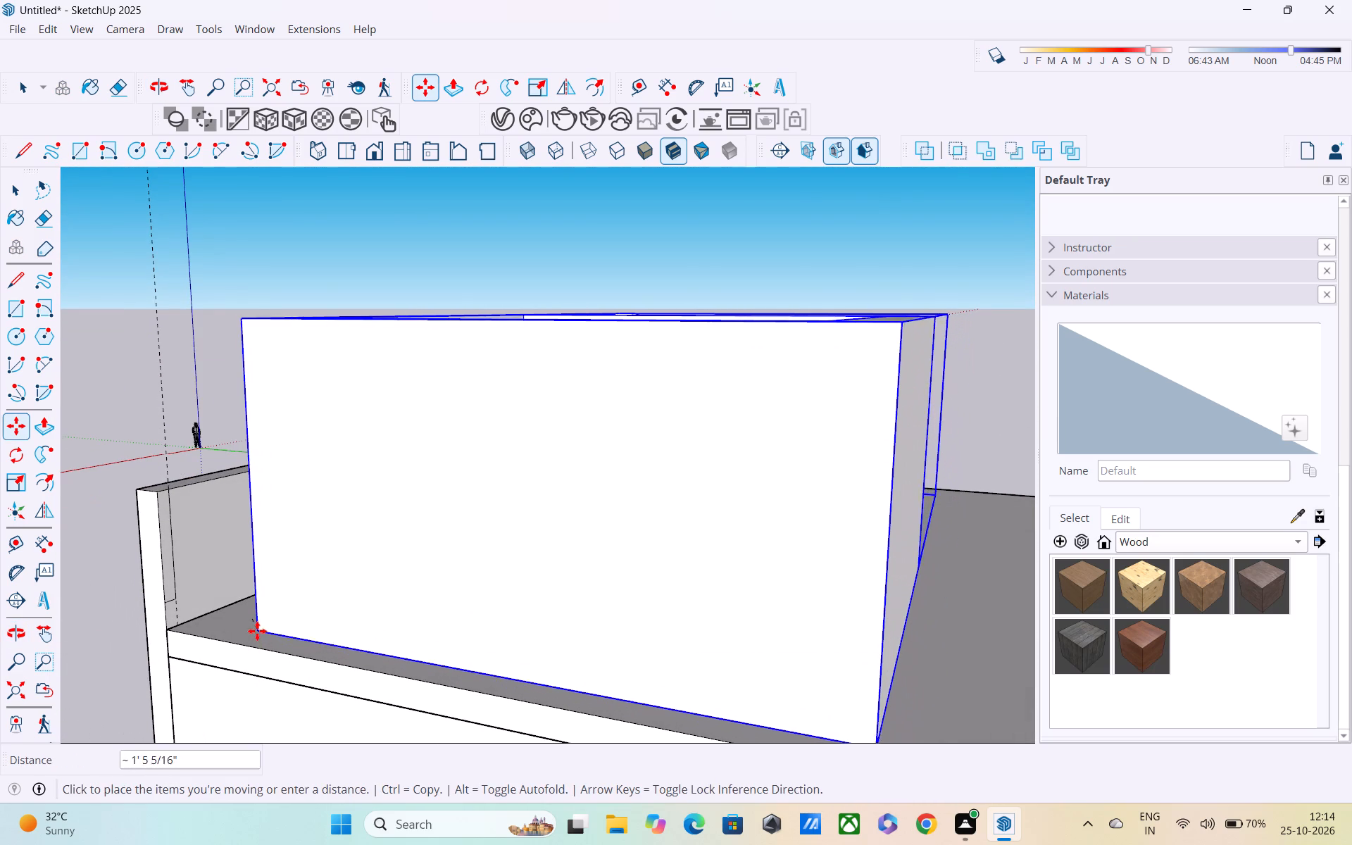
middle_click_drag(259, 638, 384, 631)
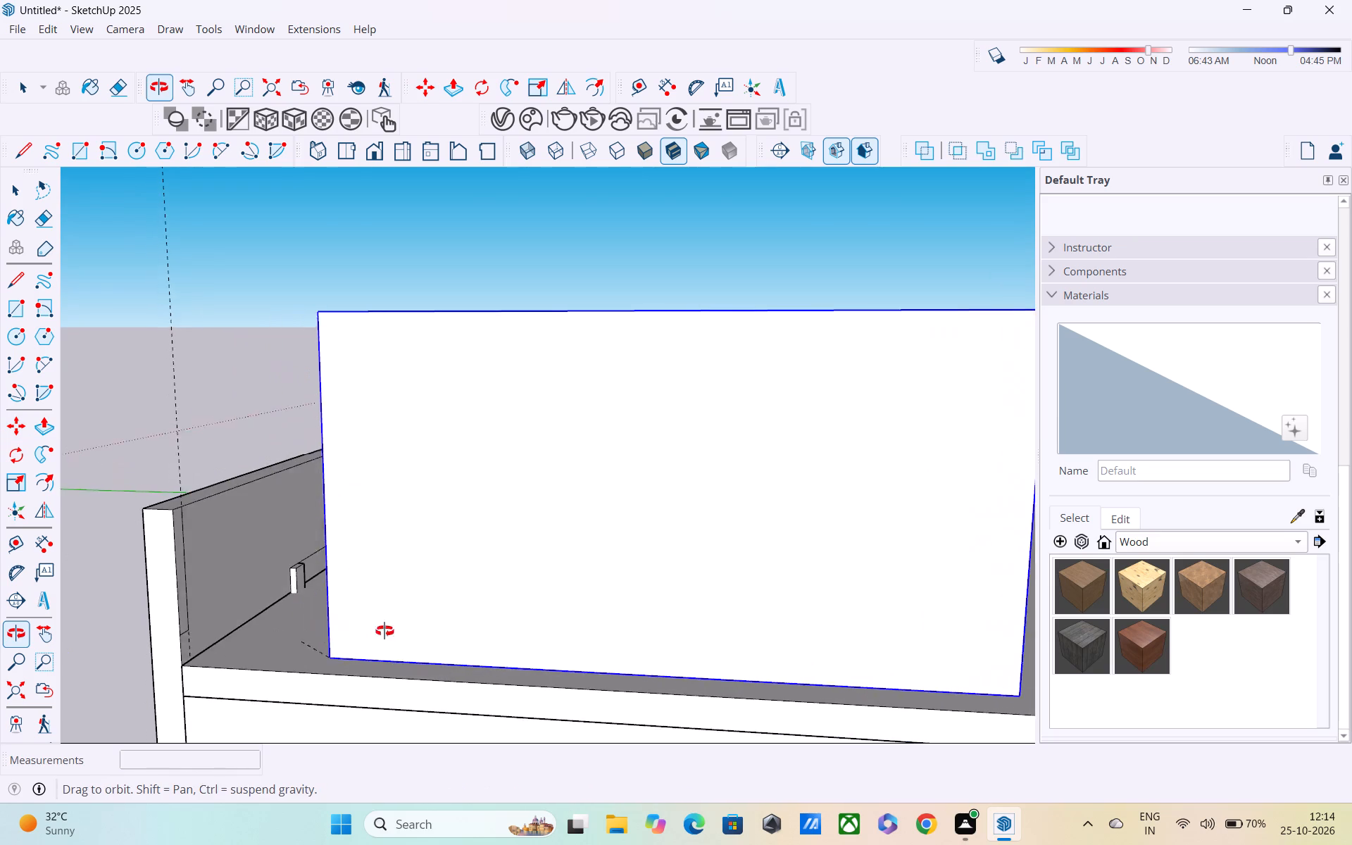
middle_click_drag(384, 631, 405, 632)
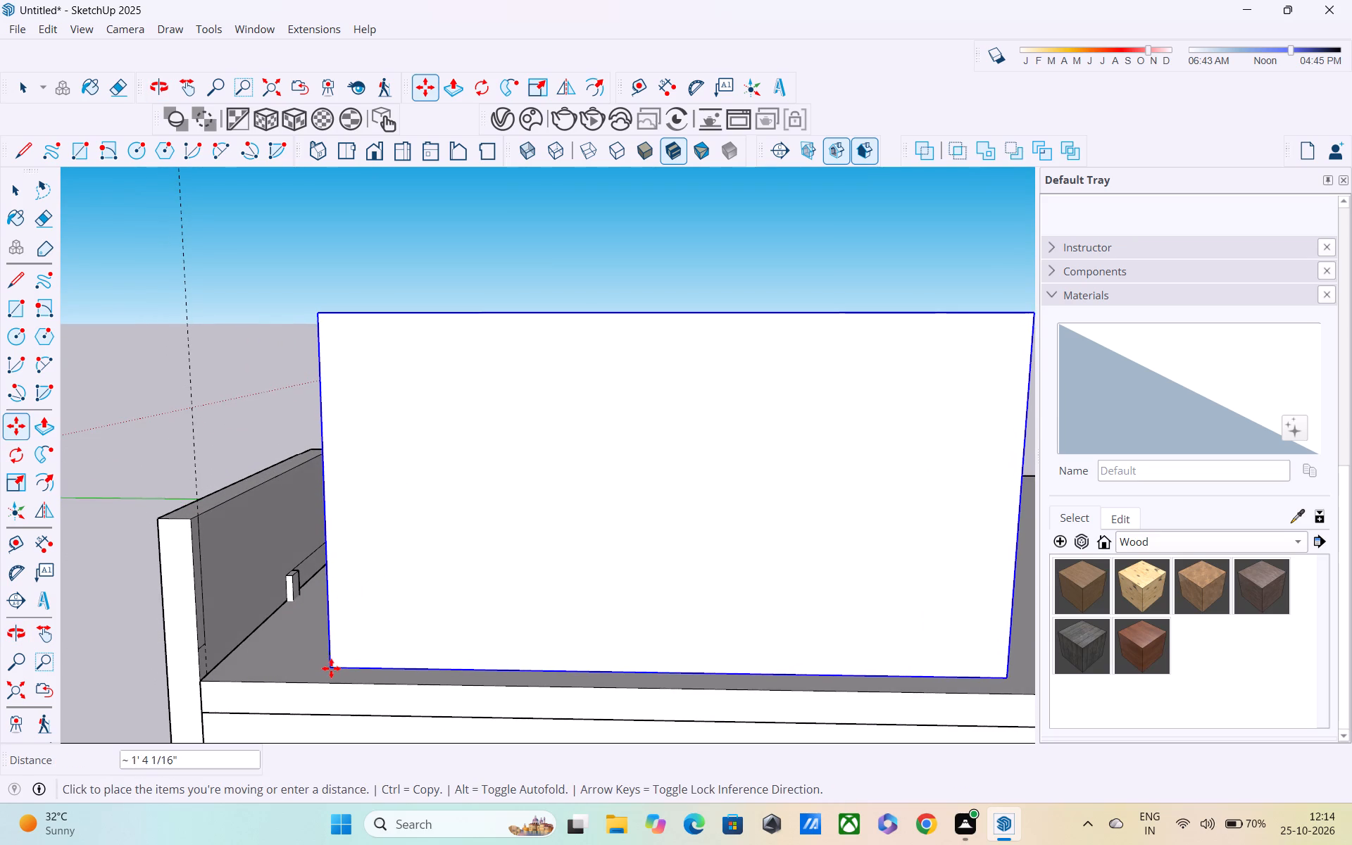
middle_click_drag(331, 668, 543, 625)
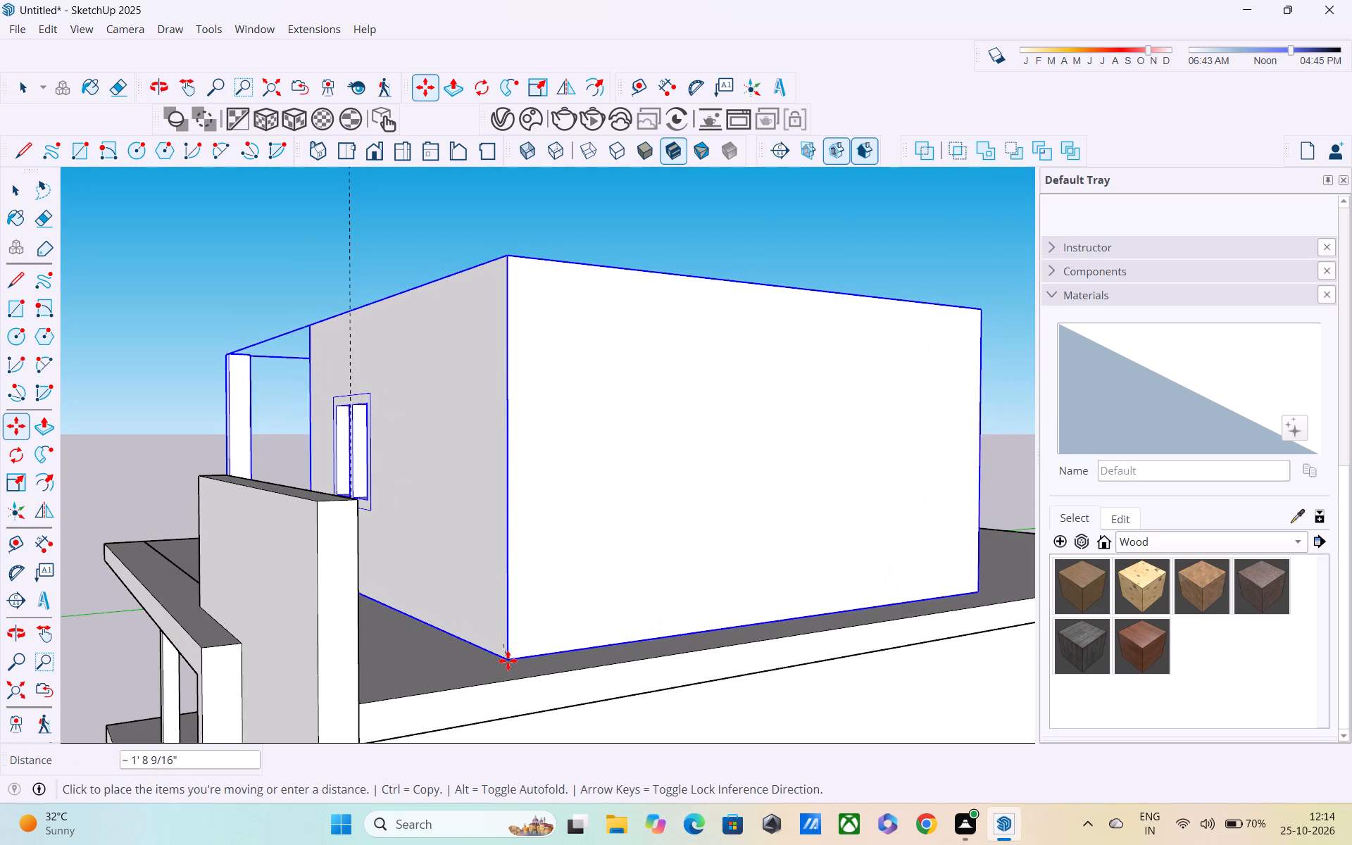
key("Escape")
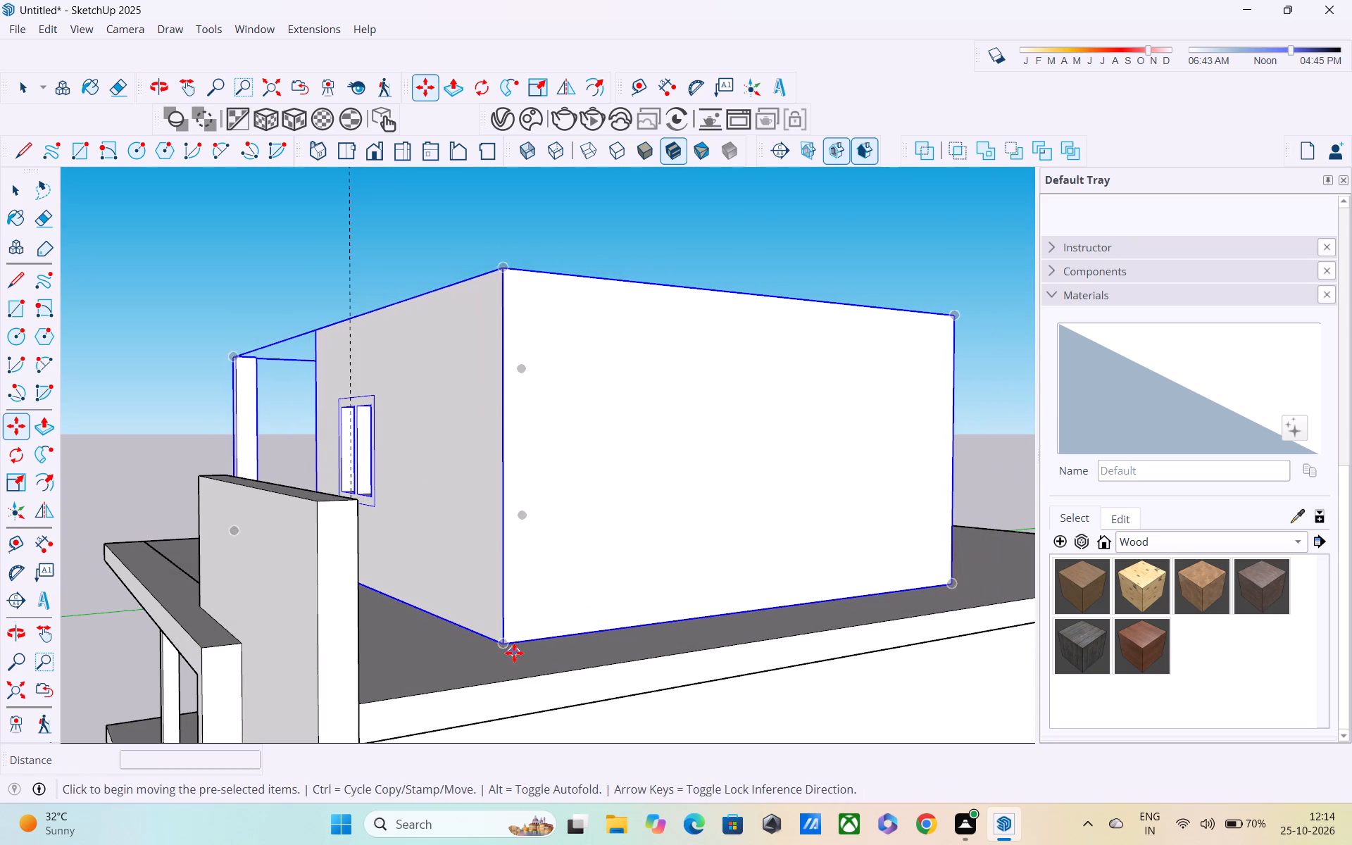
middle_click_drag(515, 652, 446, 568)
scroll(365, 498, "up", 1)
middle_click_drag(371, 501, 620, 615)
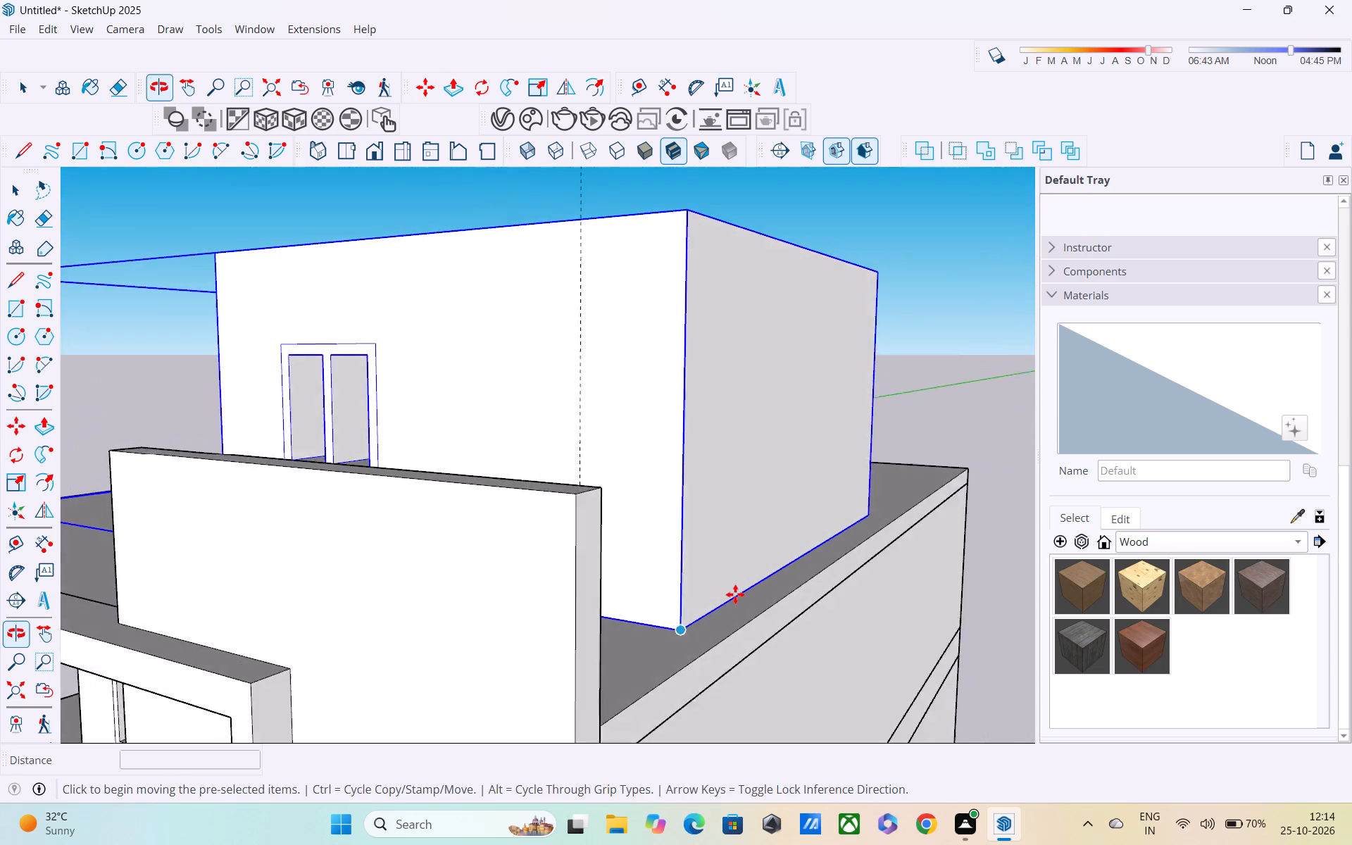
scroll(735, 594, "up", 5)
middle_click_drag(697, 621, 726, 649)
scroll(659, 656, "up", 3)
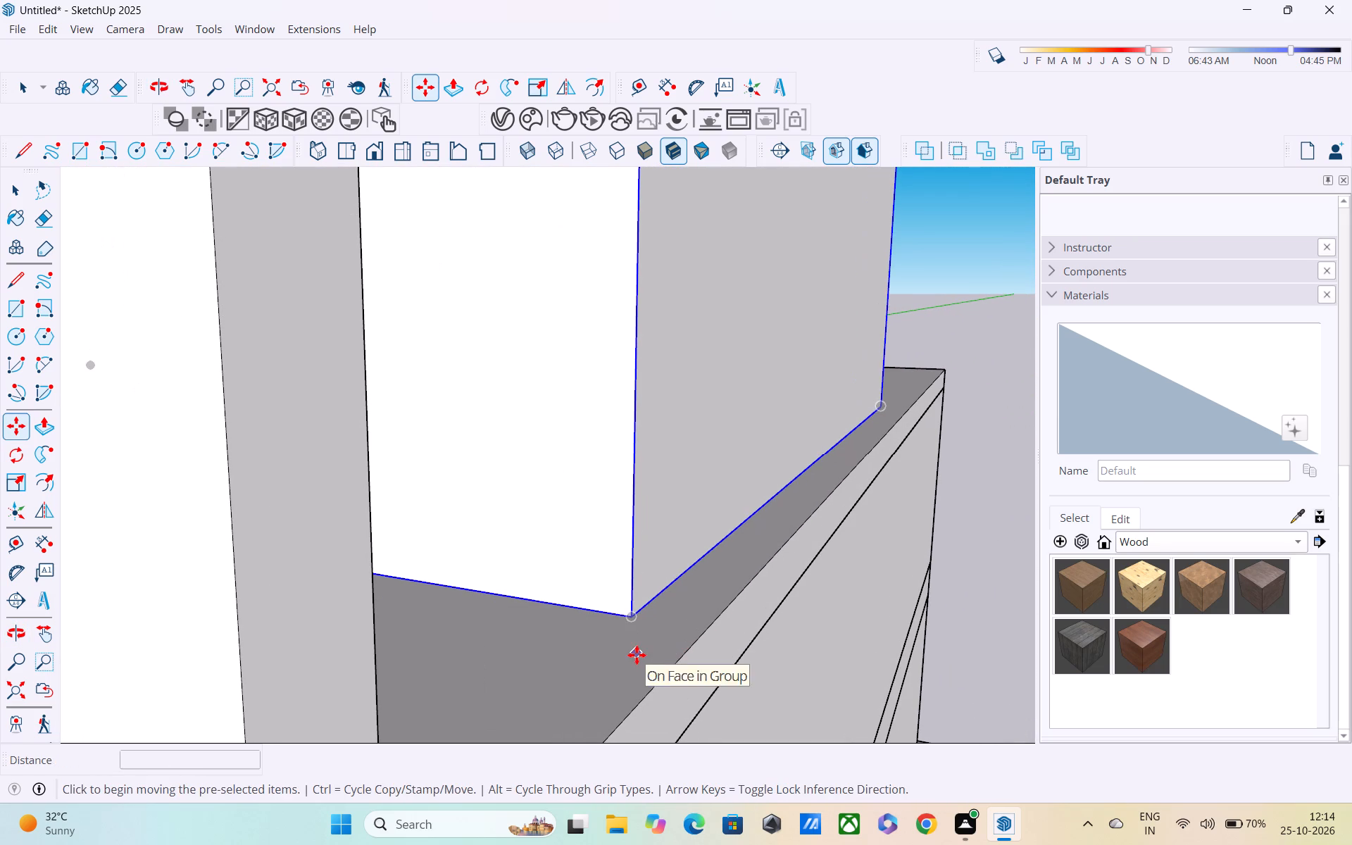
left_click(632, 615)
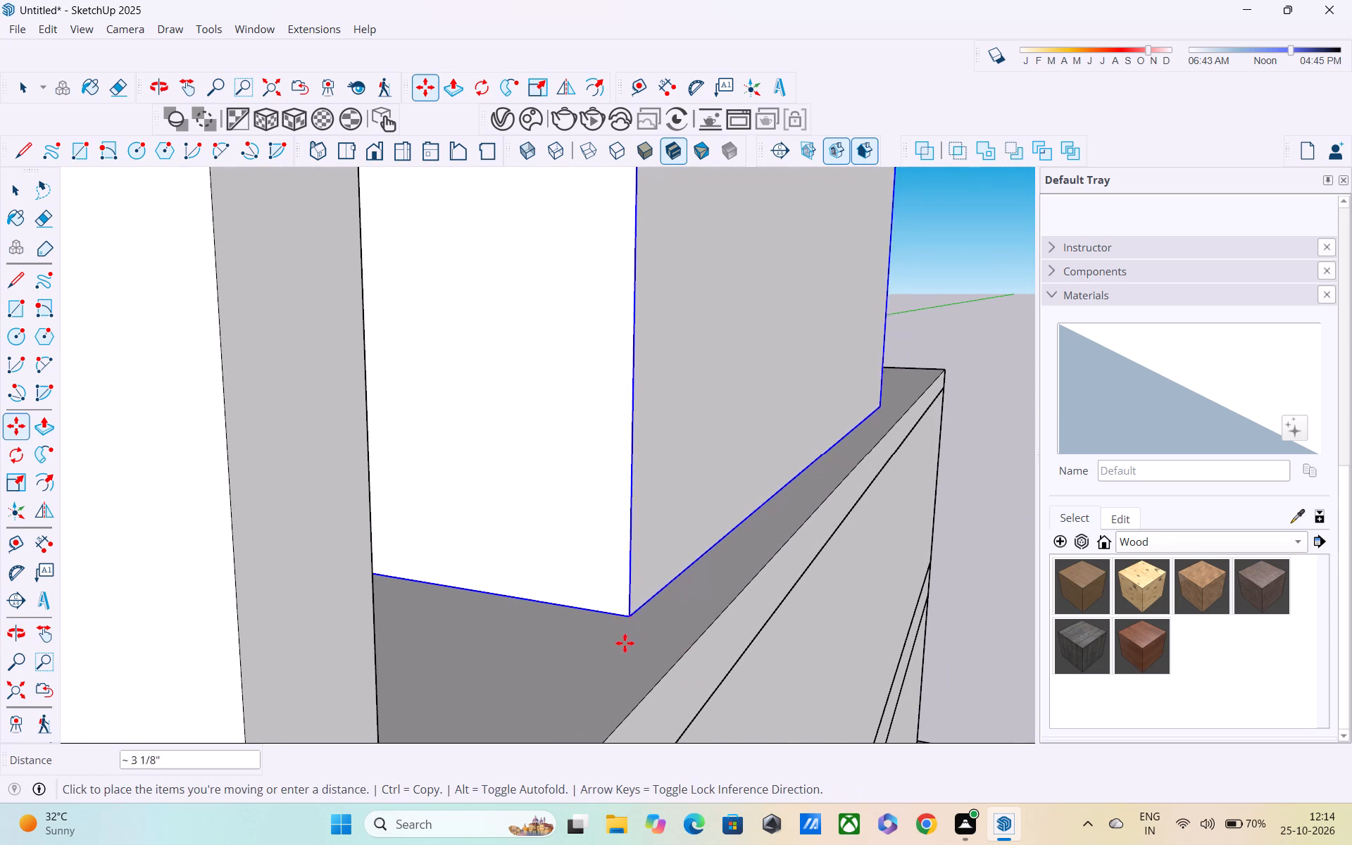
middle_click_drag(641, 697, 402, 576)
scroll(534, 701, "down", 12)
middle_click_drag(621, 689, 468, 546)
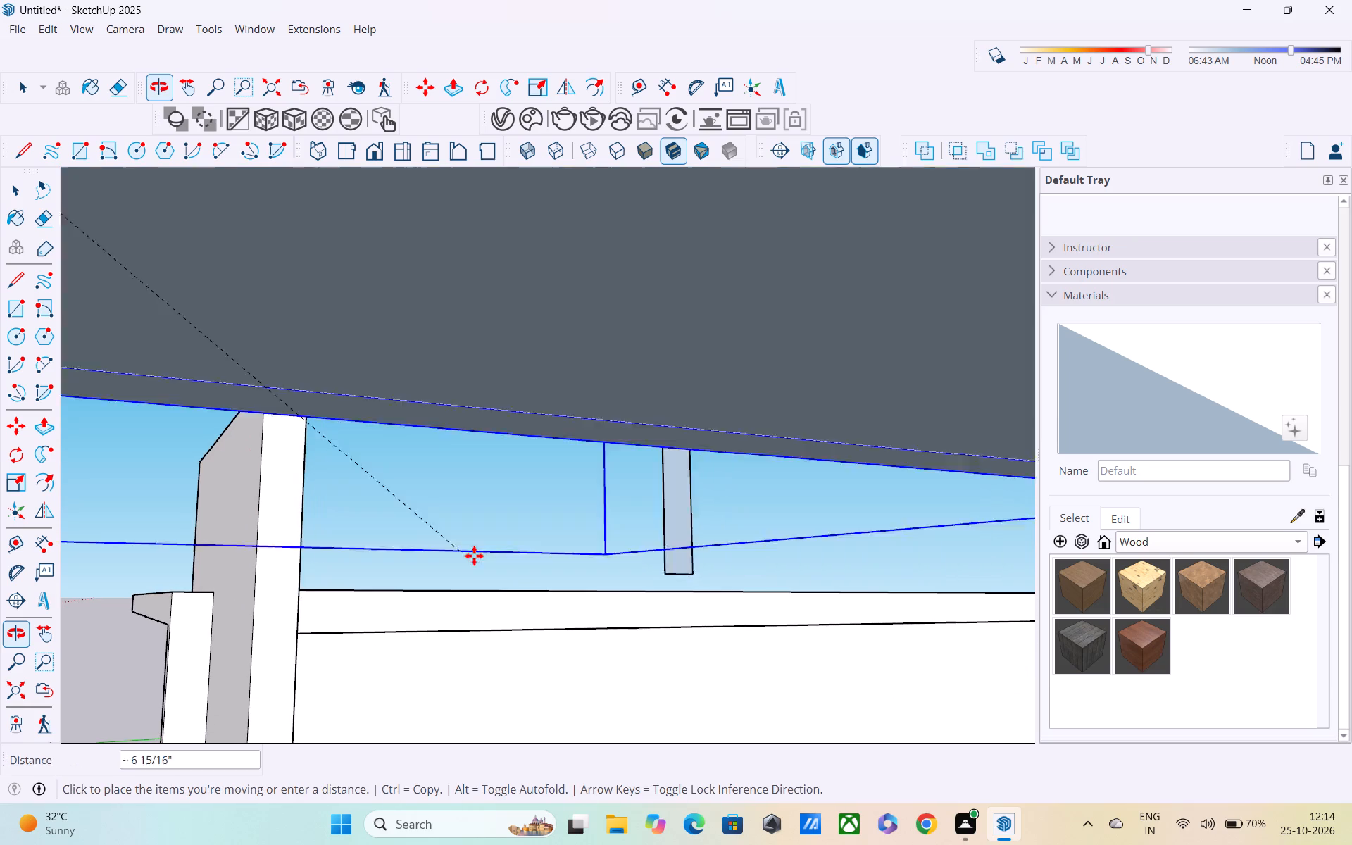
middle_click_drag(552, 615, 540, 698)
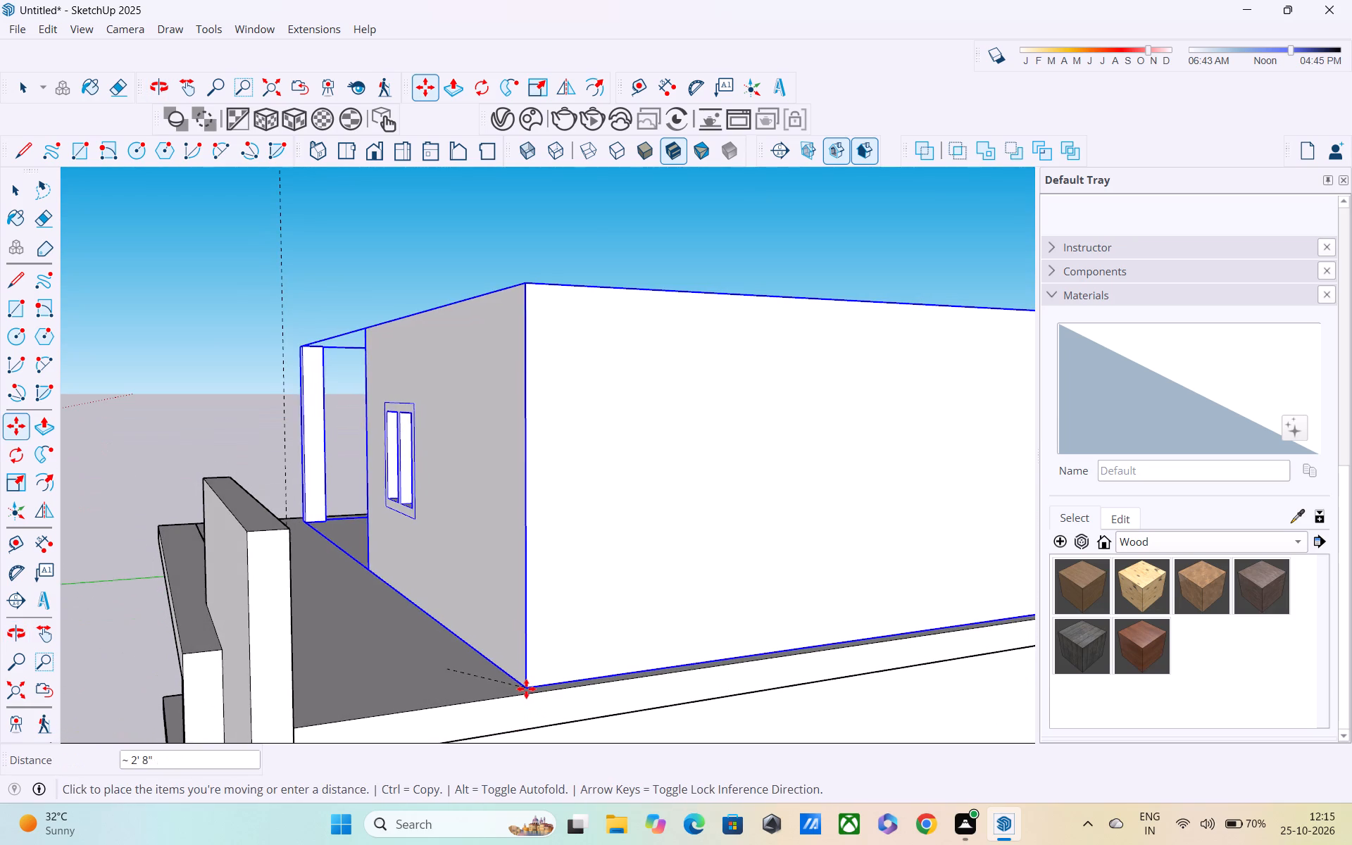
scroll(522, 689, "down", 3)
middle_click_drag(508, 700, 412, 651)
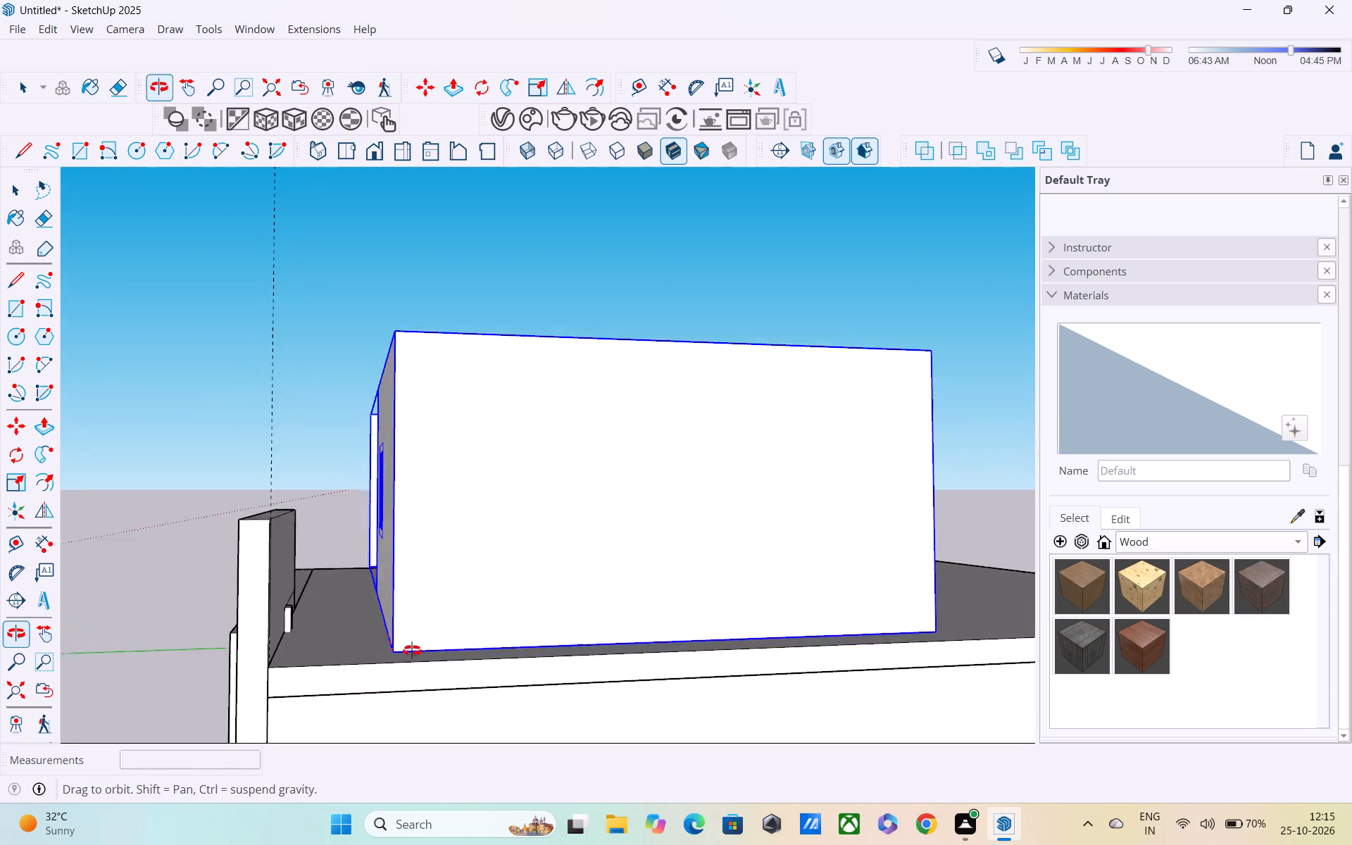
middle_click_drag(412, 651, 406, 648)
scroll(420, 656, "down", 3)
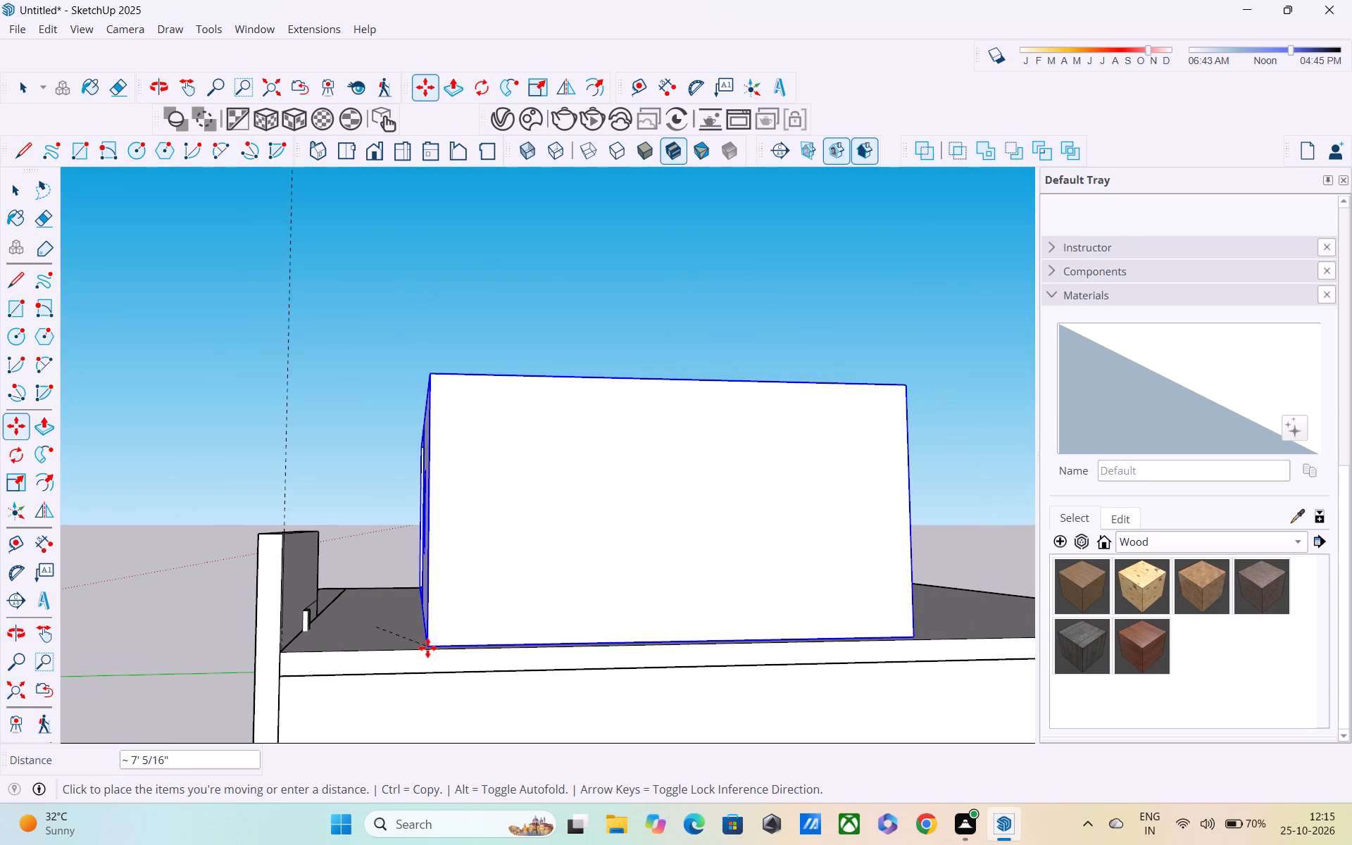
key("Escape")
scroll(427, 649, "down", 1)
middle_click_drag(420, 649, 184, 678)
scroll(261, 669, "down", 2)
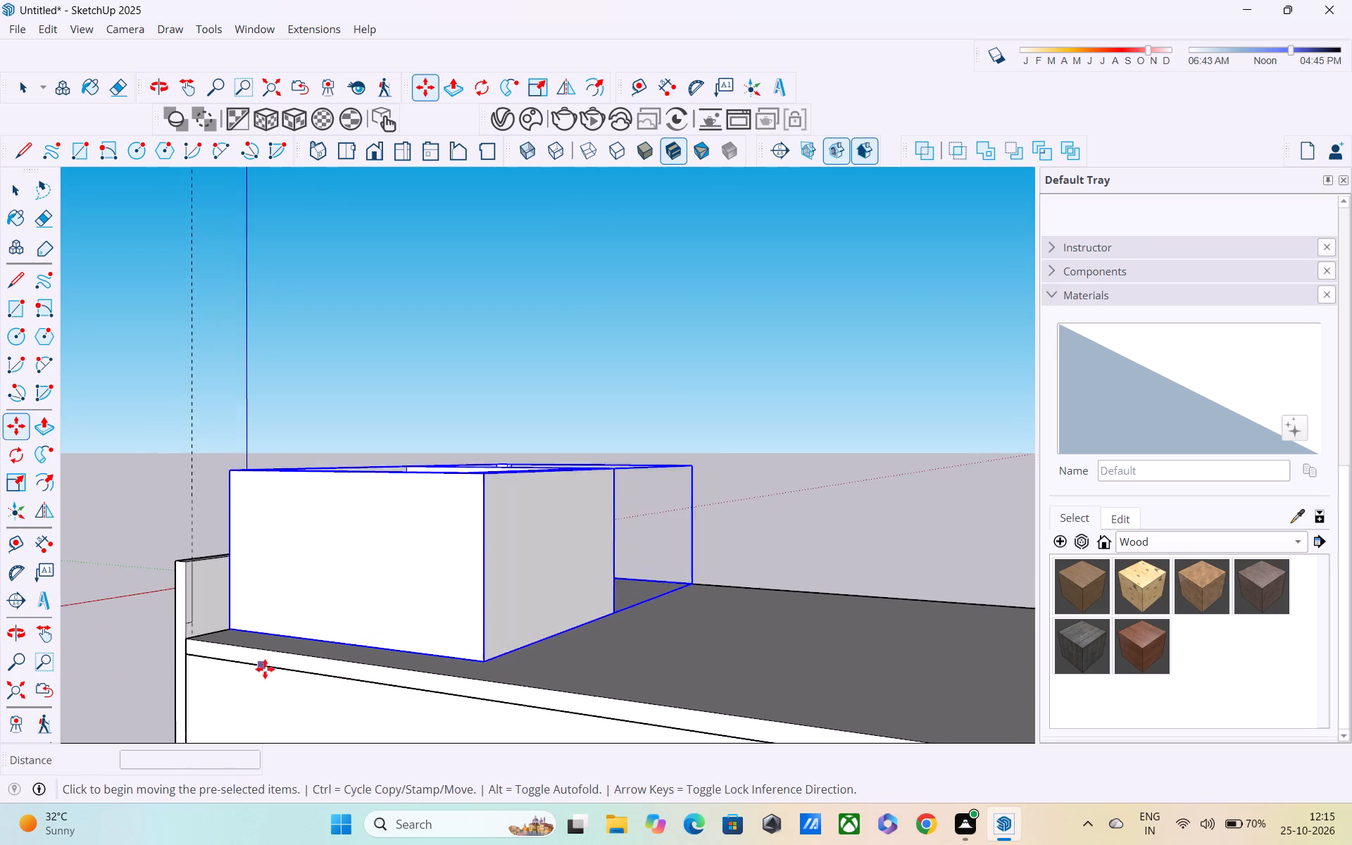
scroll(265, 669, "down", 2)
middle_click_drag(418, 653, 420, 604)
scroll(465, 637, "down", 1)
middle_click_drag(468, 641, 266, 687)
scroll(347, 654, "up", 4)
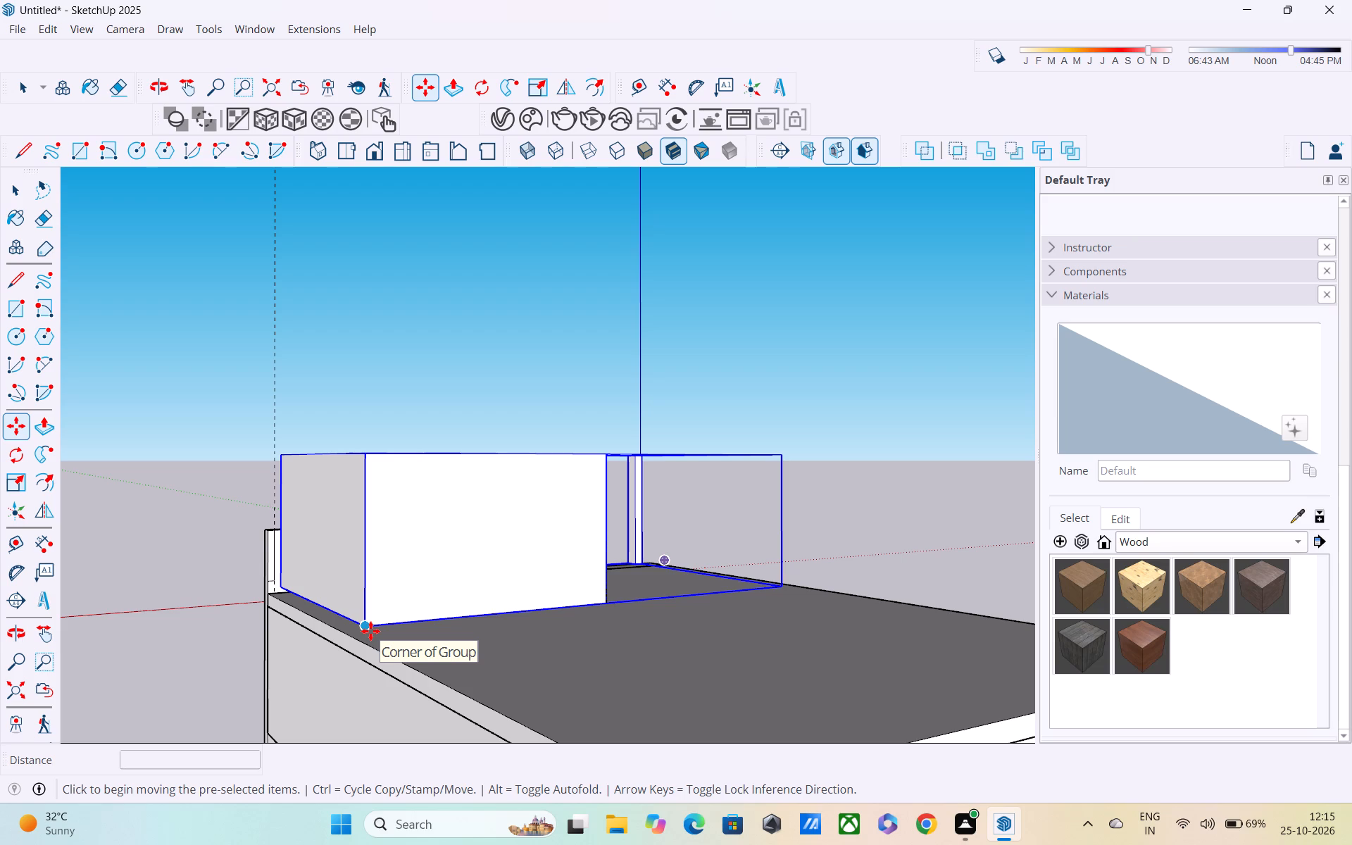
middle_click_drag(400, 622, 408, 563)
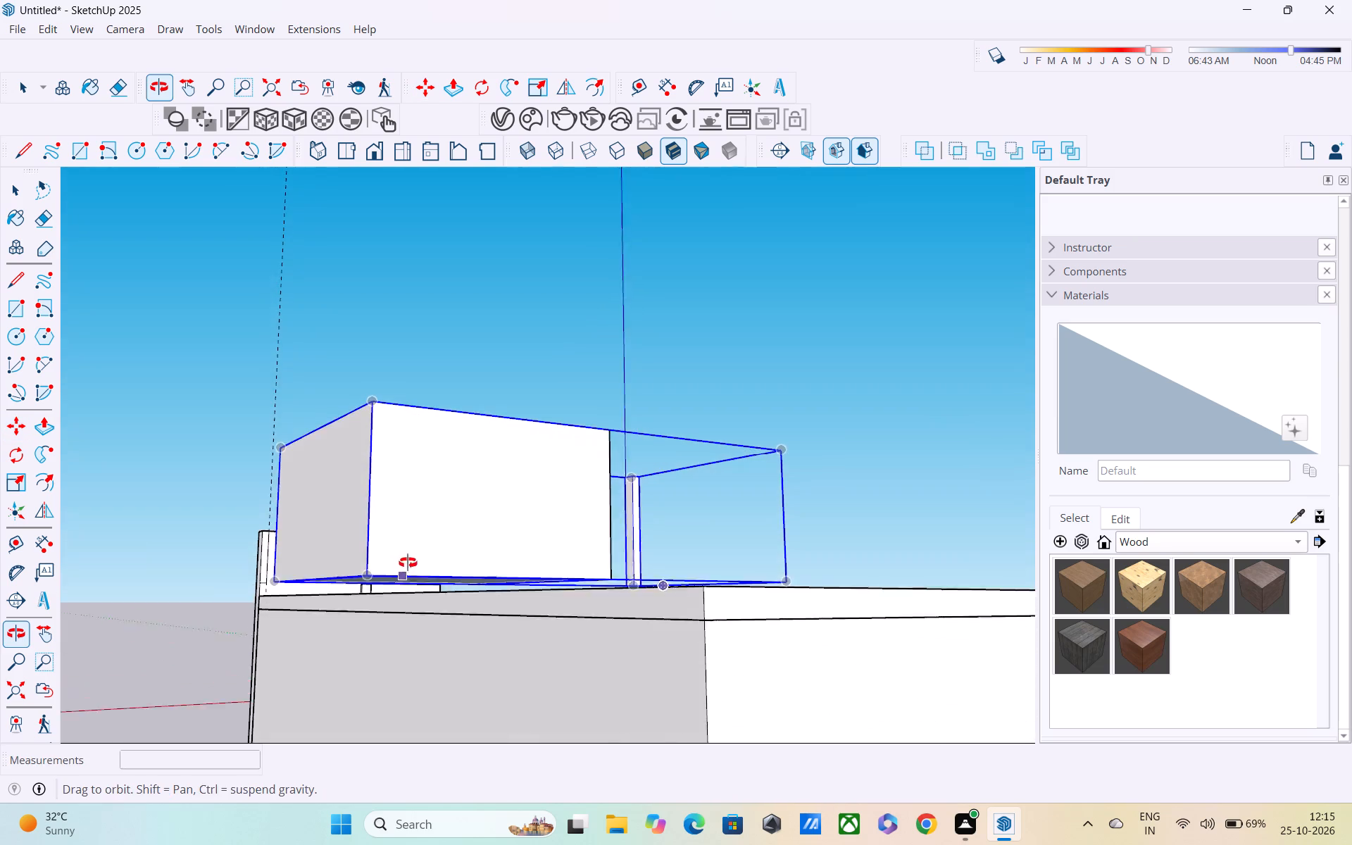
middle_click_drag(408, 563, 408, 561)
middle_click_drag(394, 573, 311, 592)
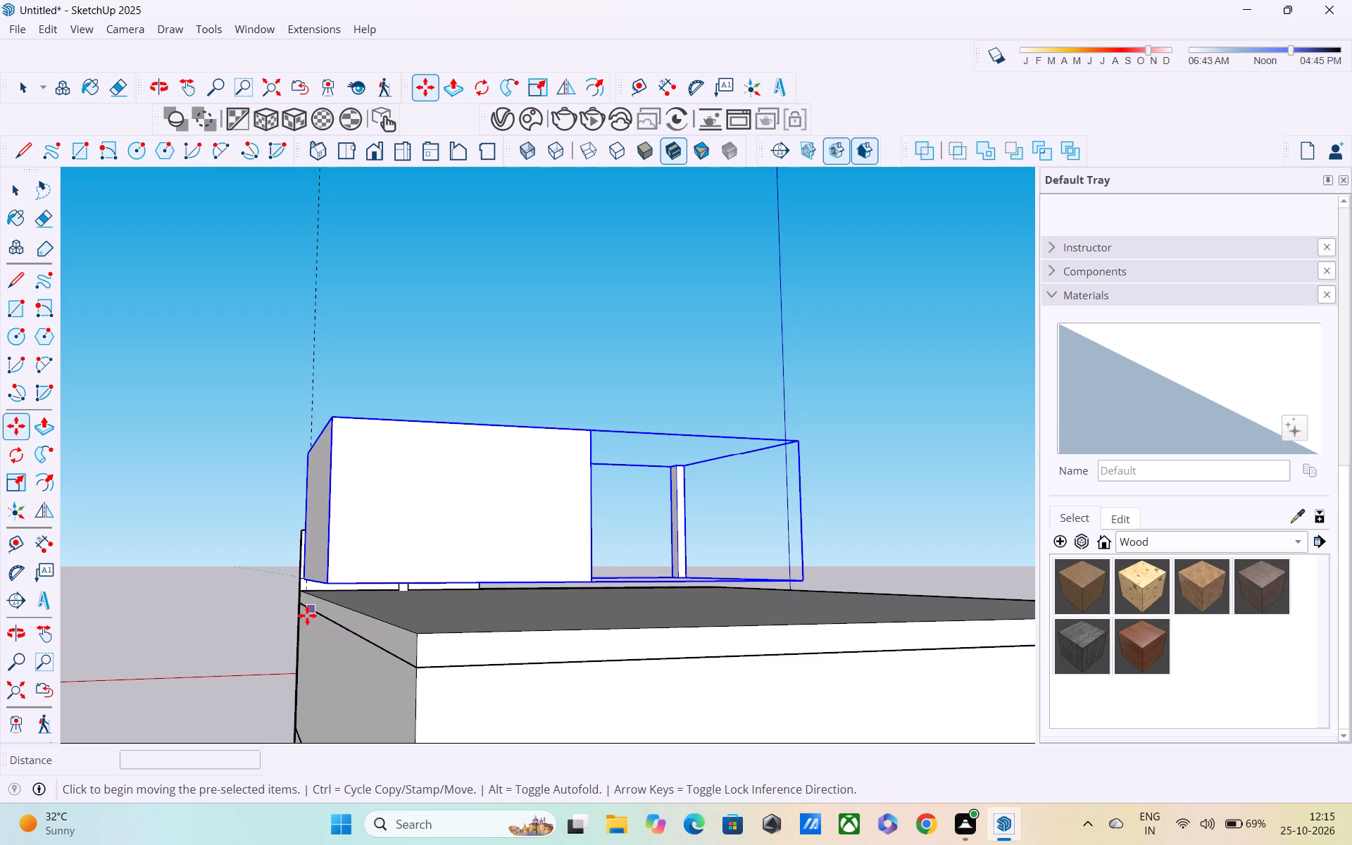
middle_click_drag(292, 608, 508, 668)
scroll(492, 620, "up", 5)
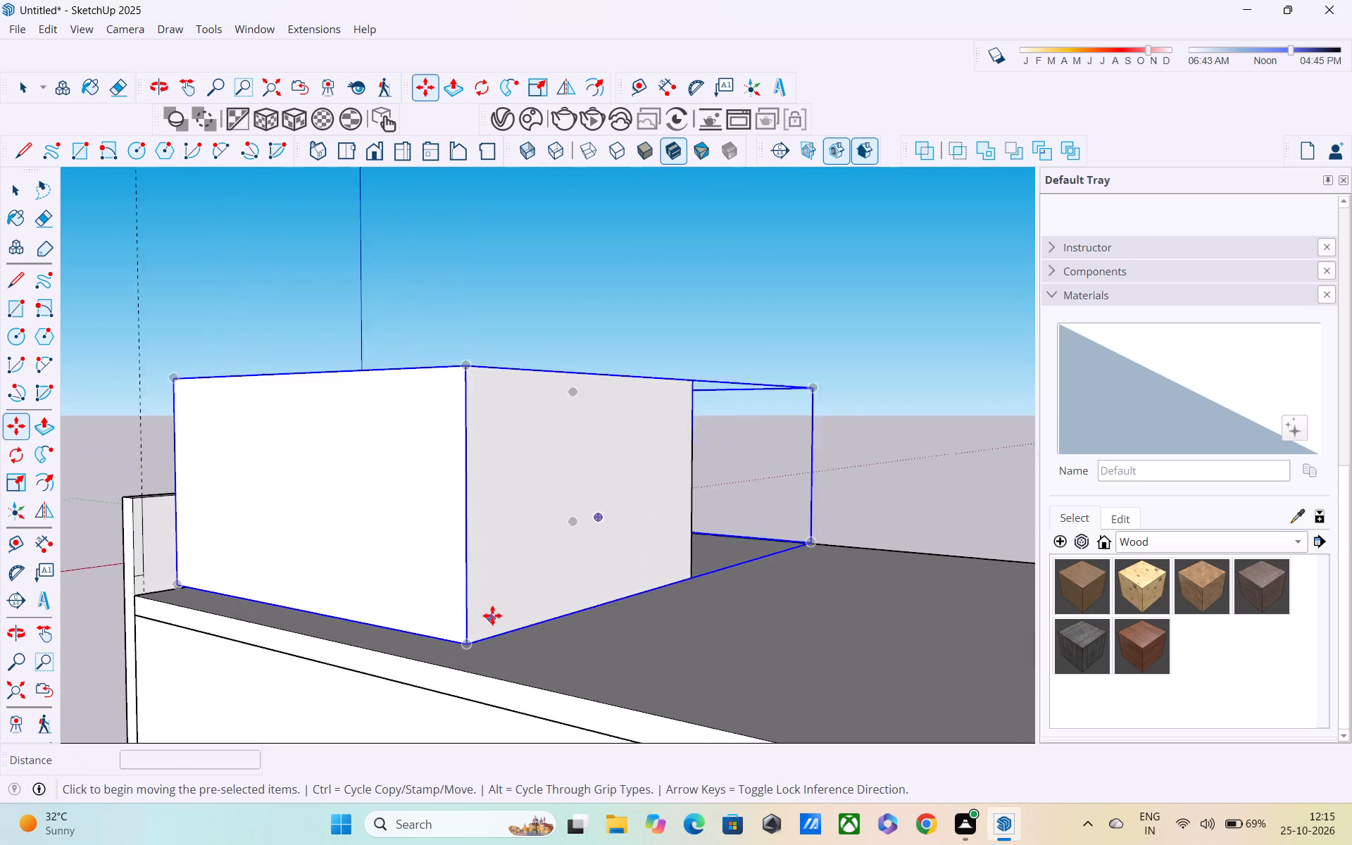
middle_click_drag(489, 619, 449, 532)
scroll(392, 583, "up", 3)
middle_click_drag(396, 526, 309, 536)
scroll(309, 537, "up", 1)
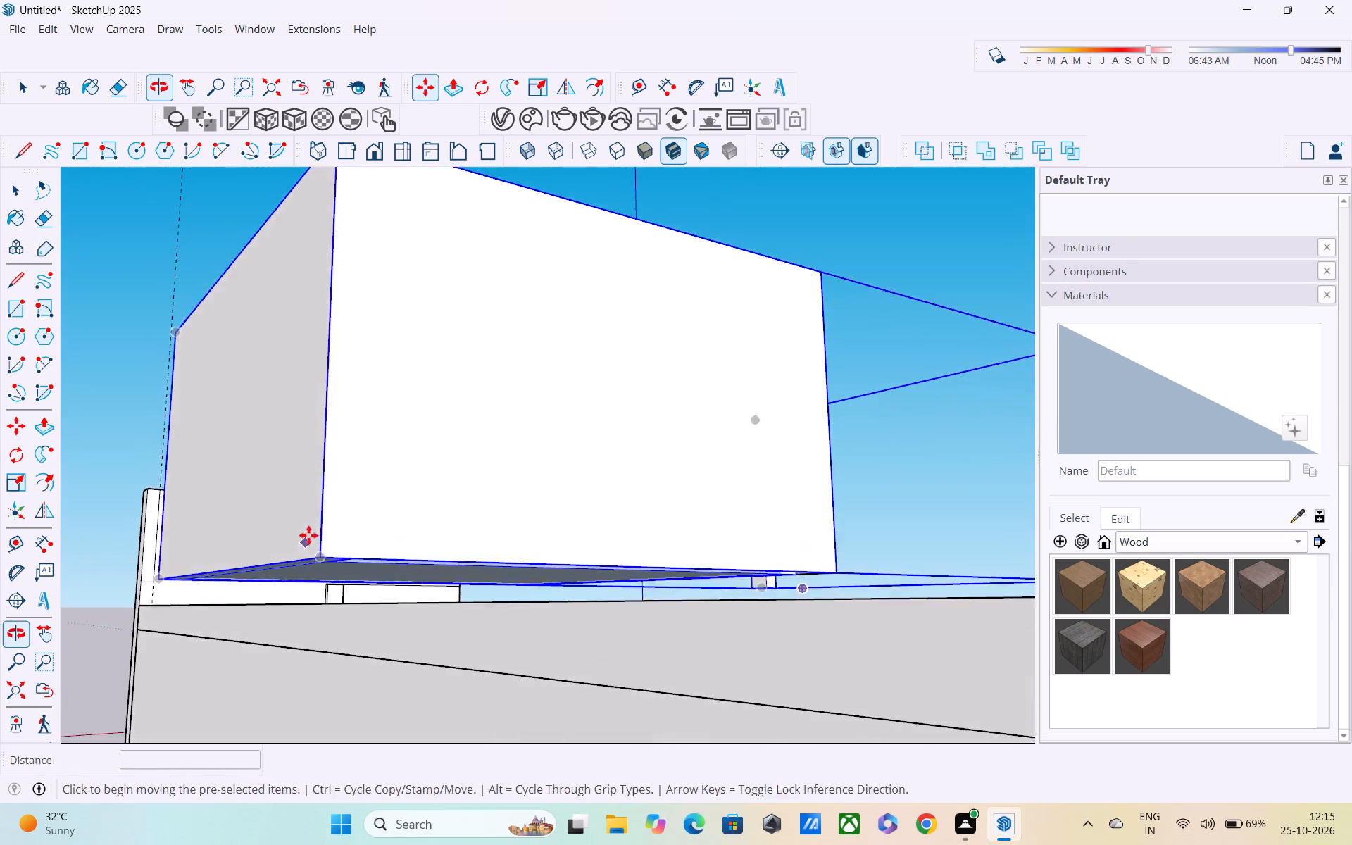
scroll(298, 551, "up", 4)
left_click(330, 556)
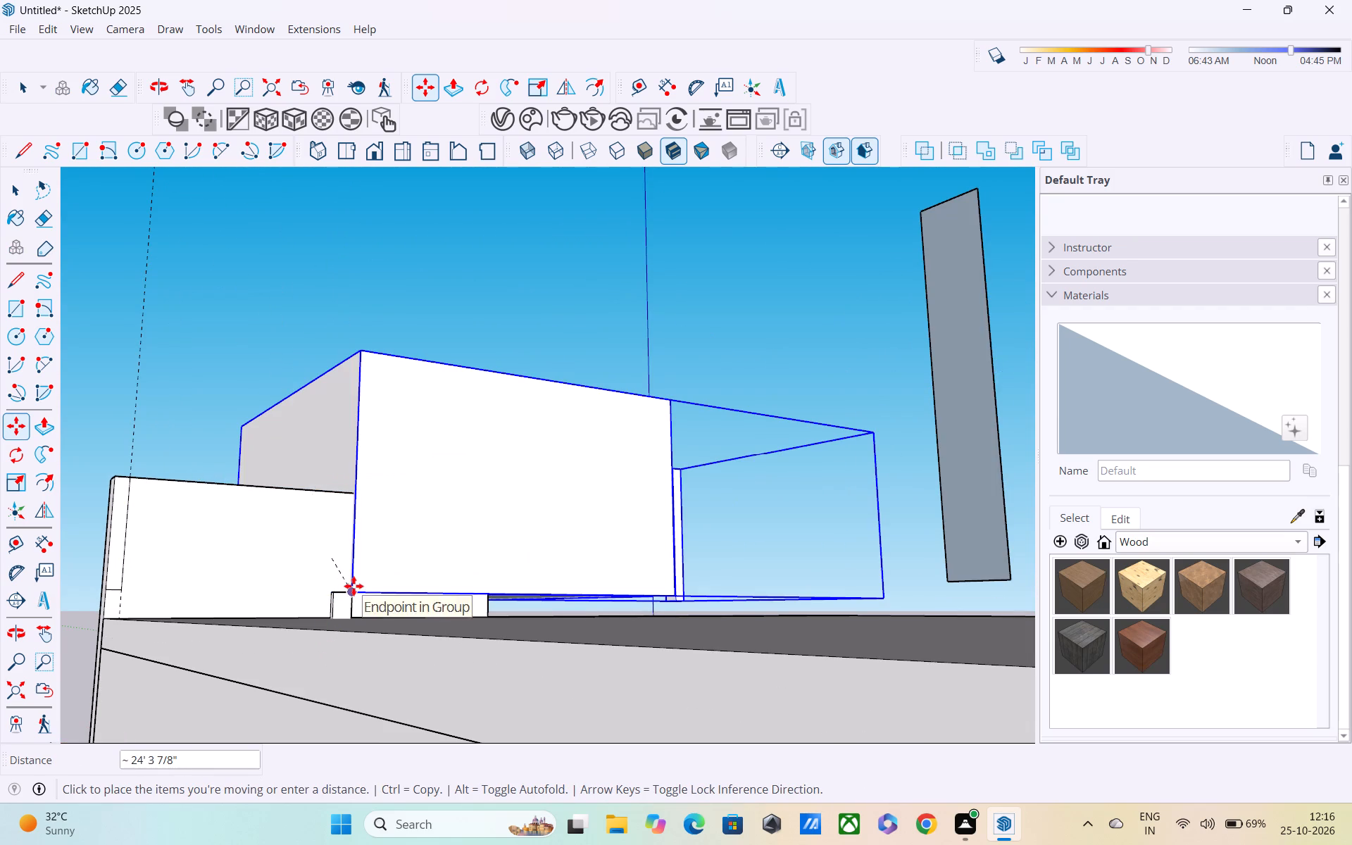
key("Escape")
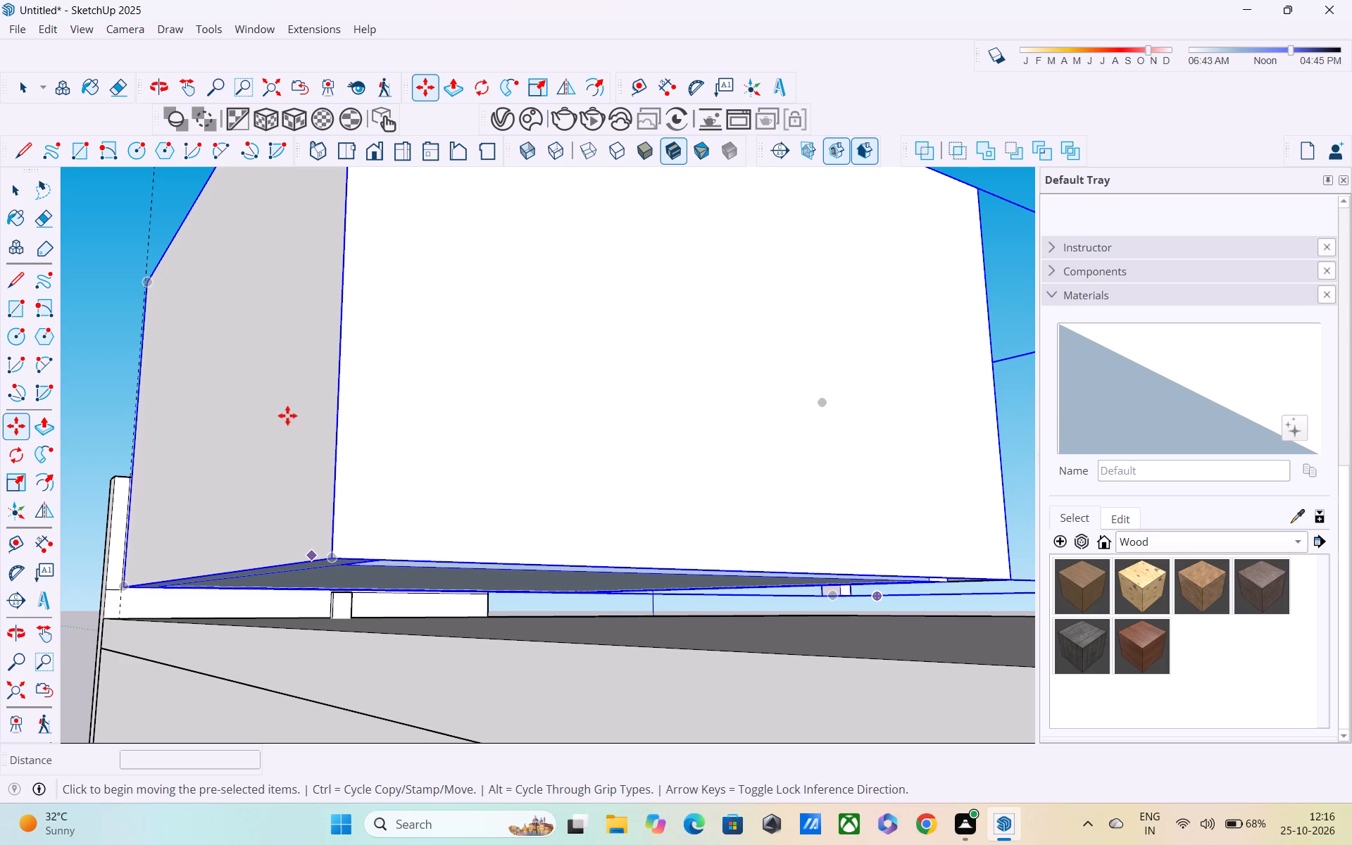
Move the top-storey group by the room walls' outer bottom corner towards the roof slab's edge.
middle_click_drag(318, 452, 356, 535)
scroll(356, 535, "up", 1)
scroll(356, 535, "down", 5)
middle_click_drag(375, 578, 375, 517, "shift")
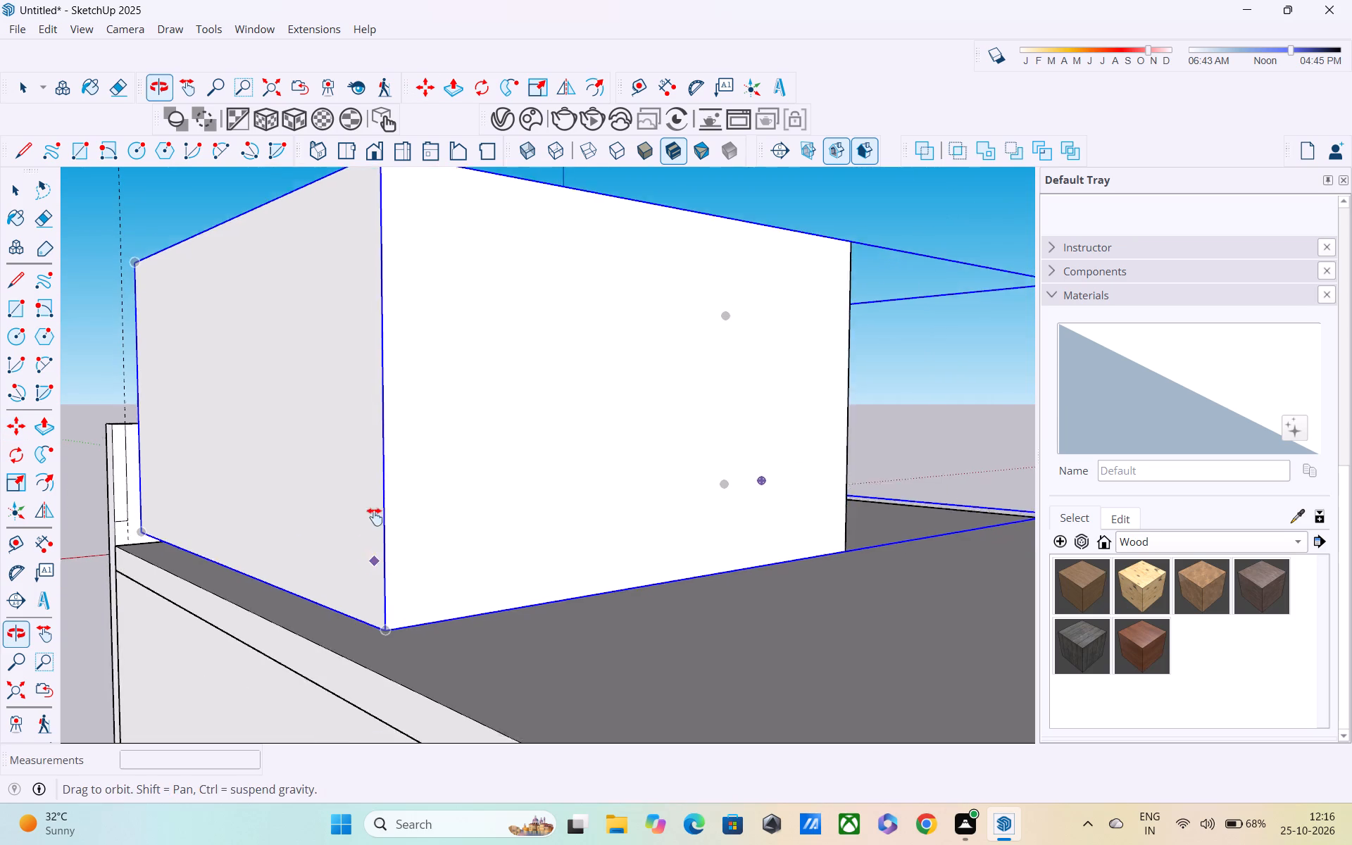
middle_click_drag(375, 517, 373, 424, "shift")
middle_click_drag(373, 494, 567, 475)
scroll(852, 501, "up", 1)
middle_click_drag(850, 500, 560, 492)
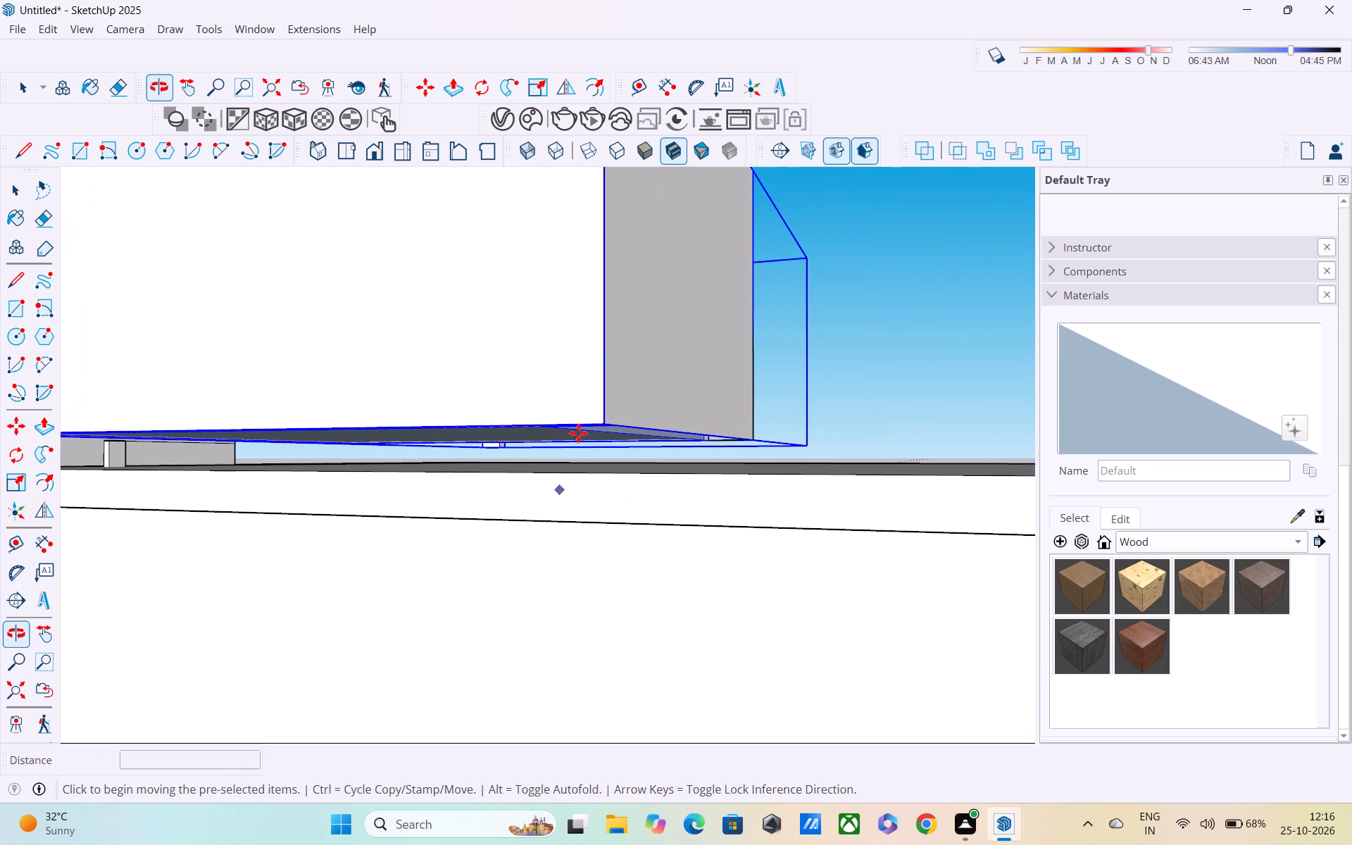
left_click(603, 422)
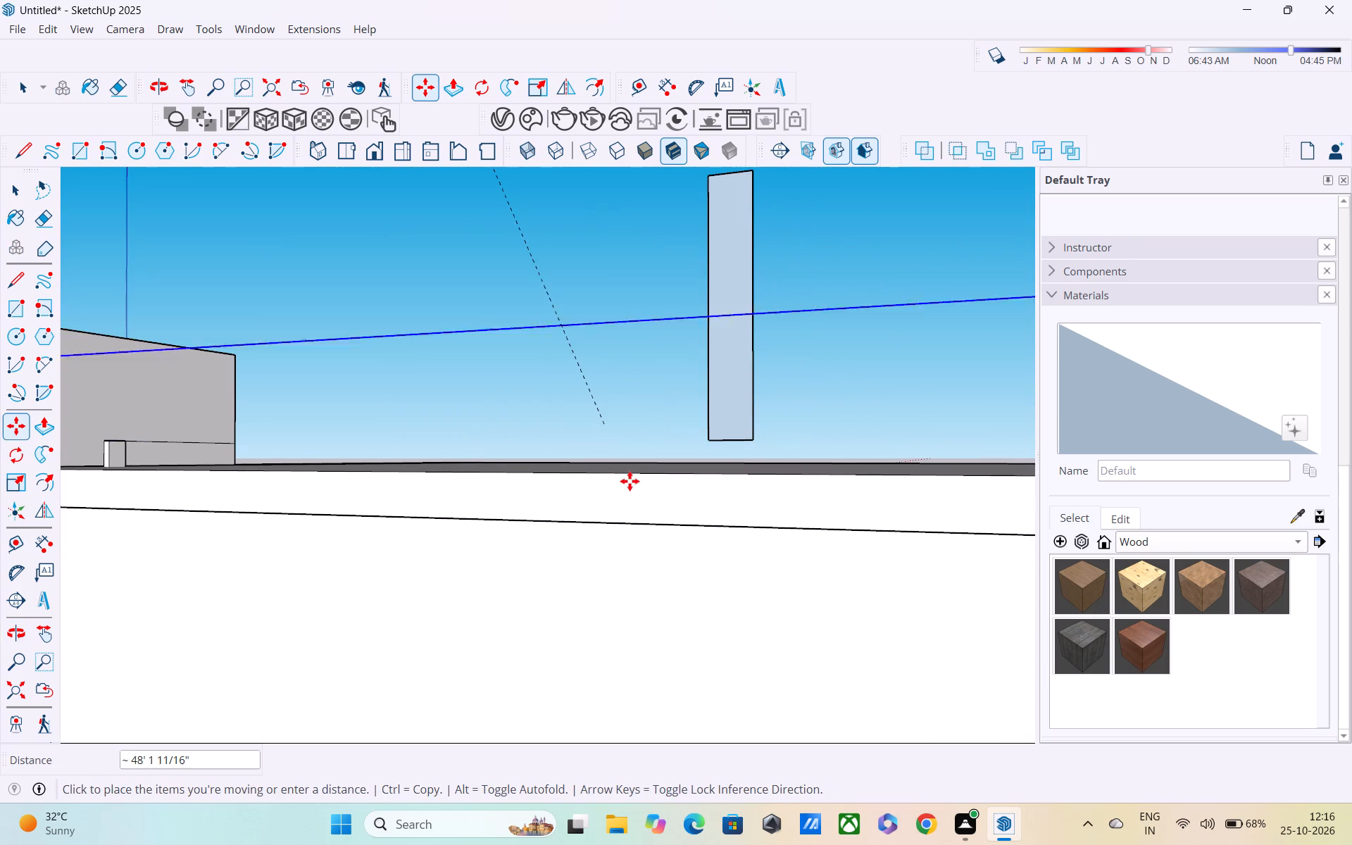
middle_click_drag(630, 482, 389, 521)
scroll(380, 521, "down", 5)
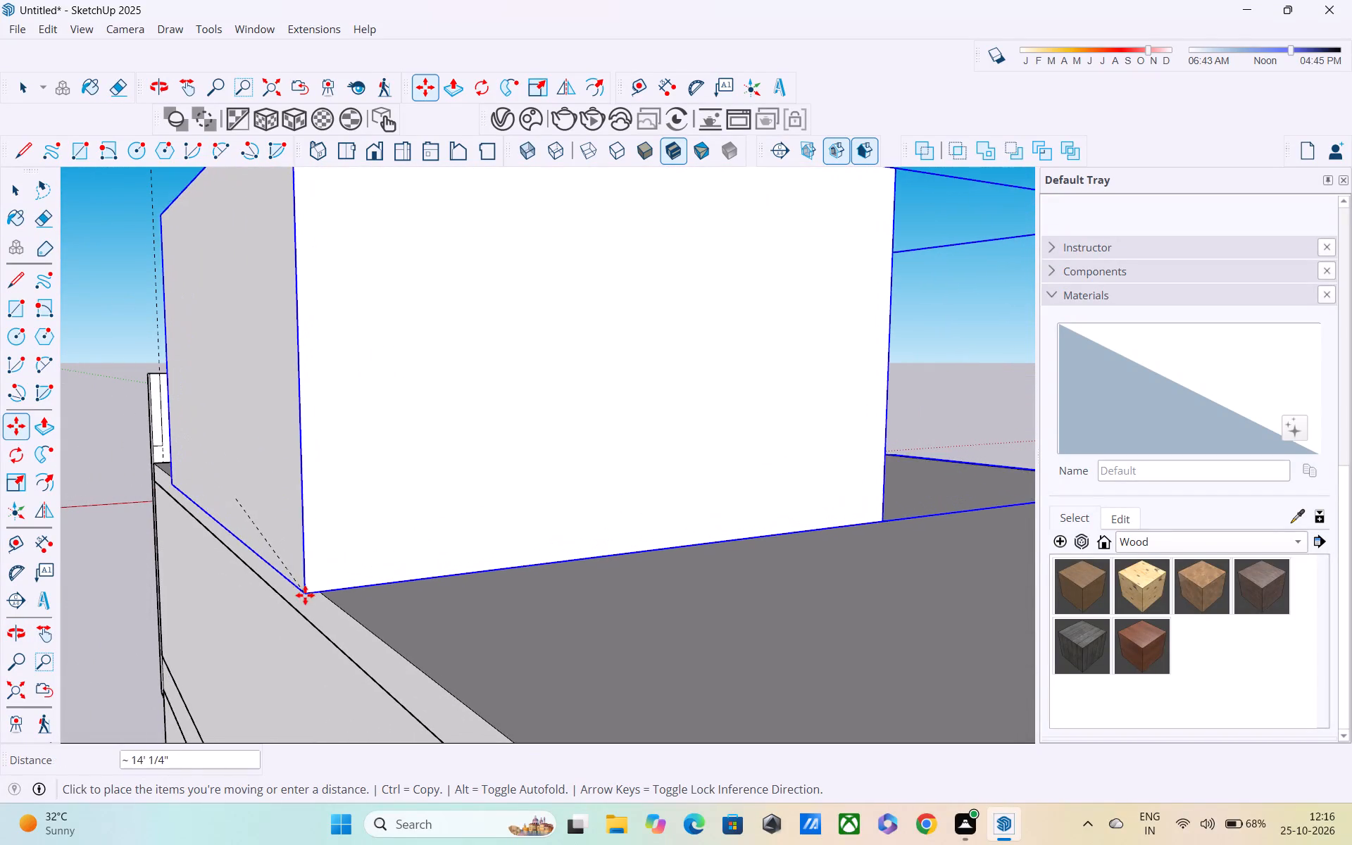
left_click(306, 580)
Move the top-storey group about 10' 9" by the room walls' bottom corner onto the roof slab's top edge.
middle_click_drag(301, 585, 521, 601)
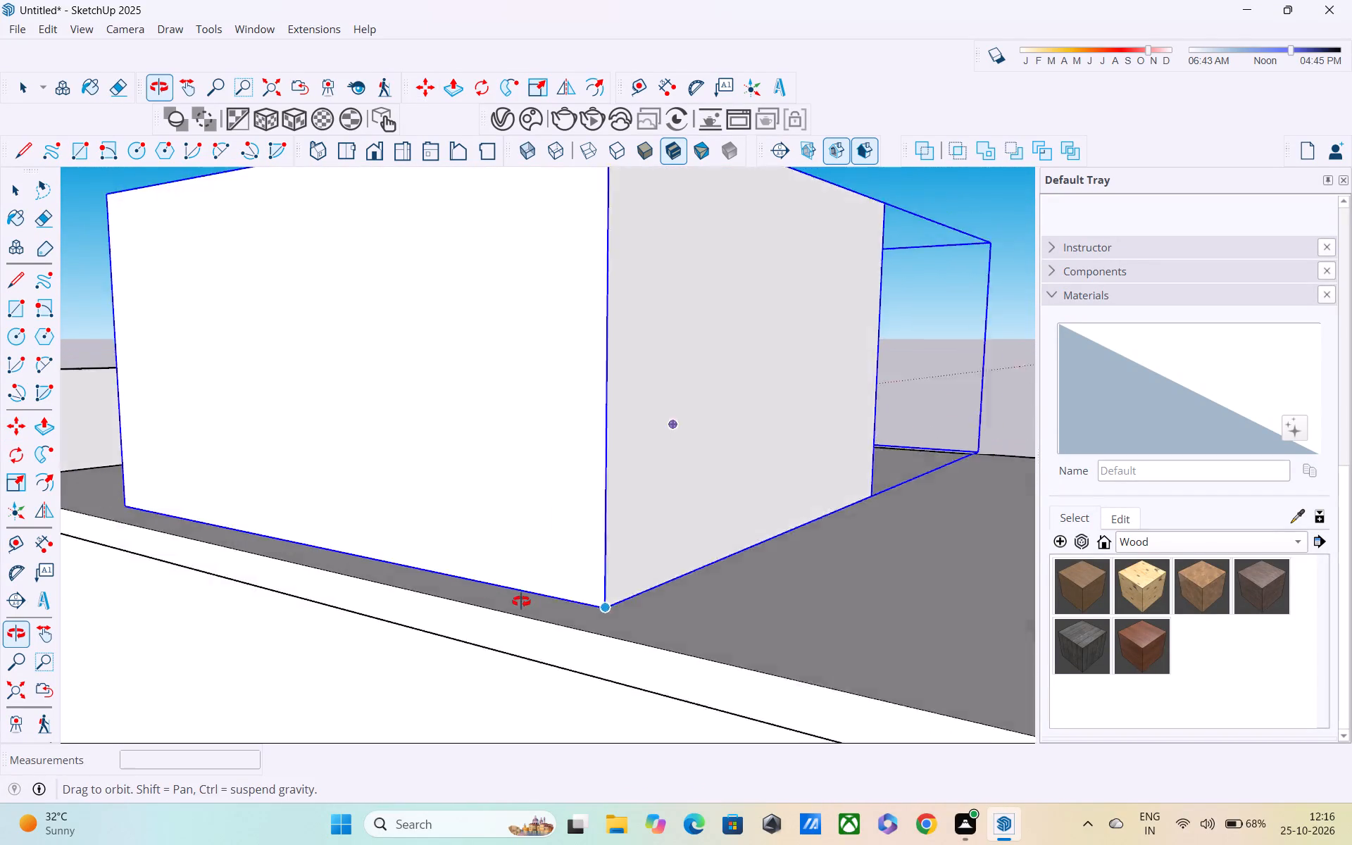
middle_click_drag(521, 601, 537, 606)
scroll(520, 596, "down", 4)
middle_click_drag(608, 589, 423, 519)
scroll(423, 519, "up", 4)
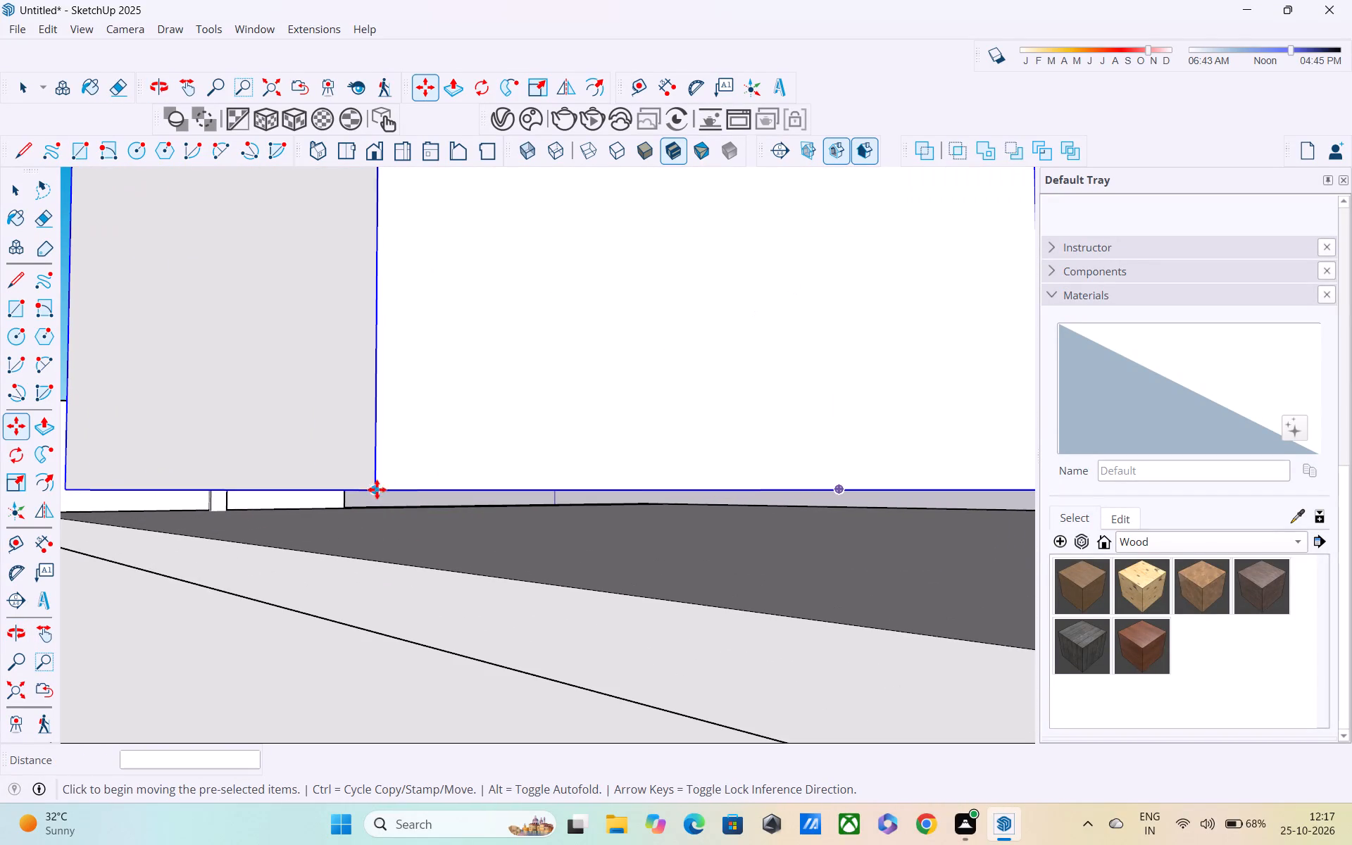
left_click(372, 488)
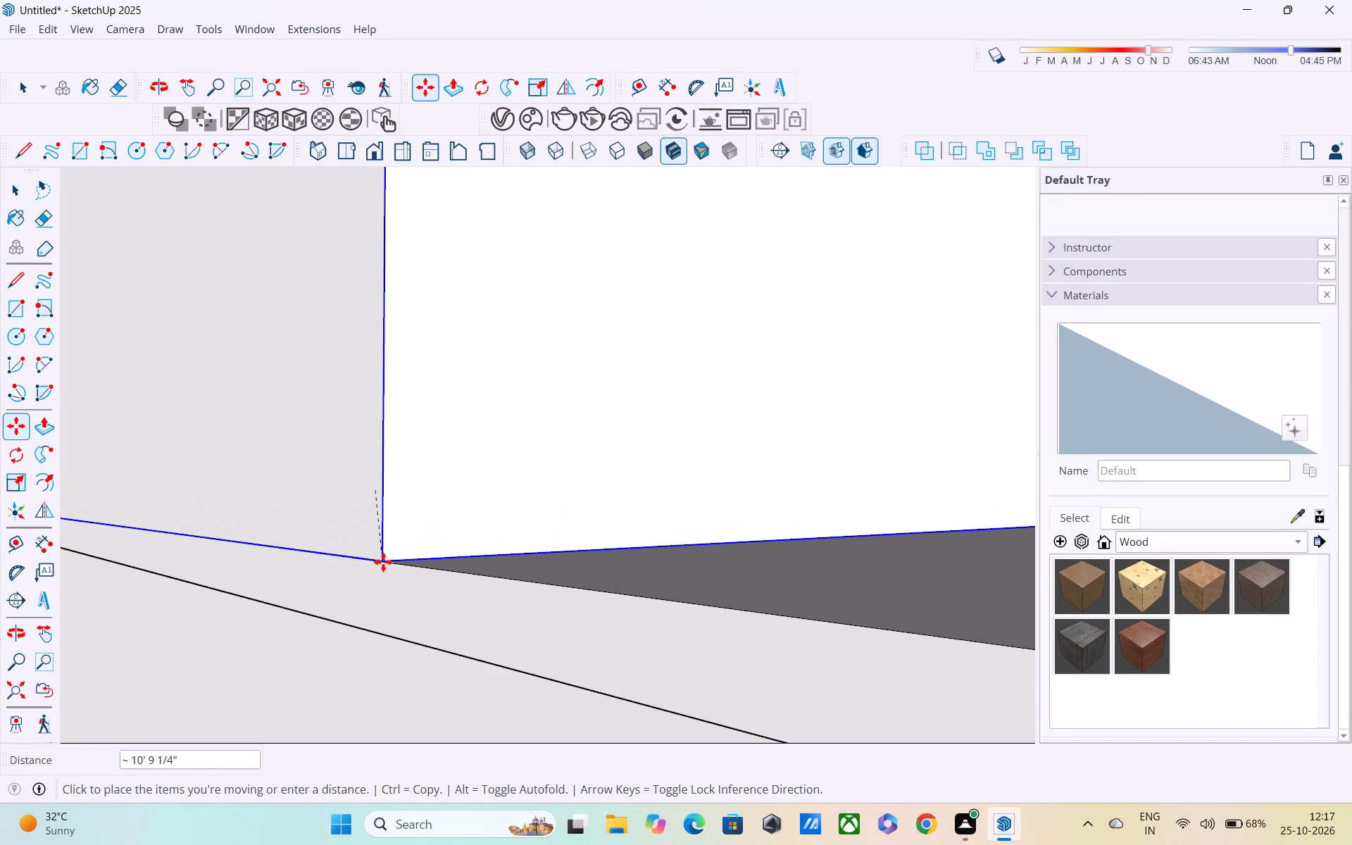
left_click(383, 562)
Move the top-storey group about 4' 4" by the room walls' outer bottom corner to the roof slab's side edge.
scroll(384, 579, "down", 8)
middle_click_drag(360, 579, 672, 578)
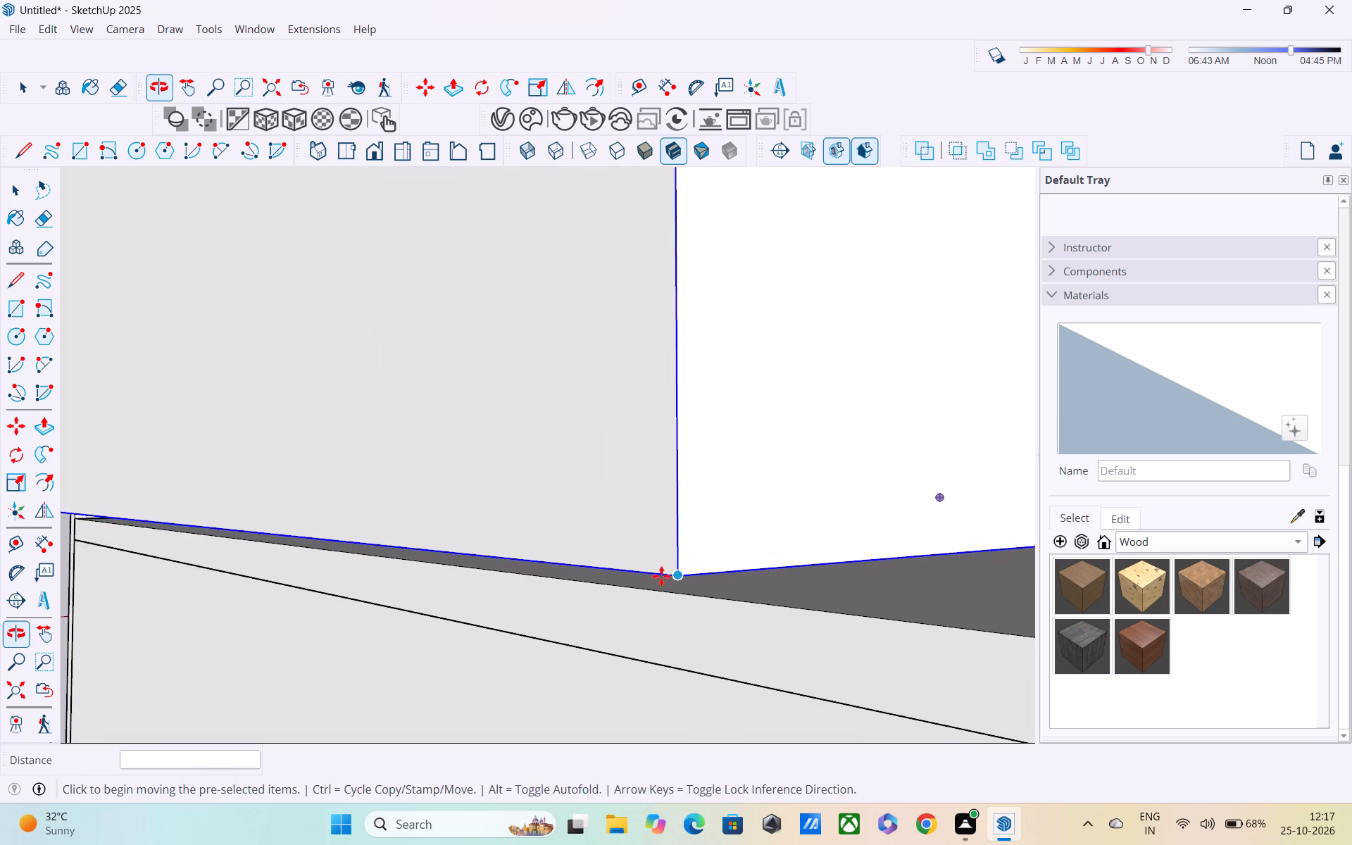
scroll(632, 558, "down", 4)
middle_click_drag(654, 573, 428, 538)
scroll(405, 550, "down", 4)
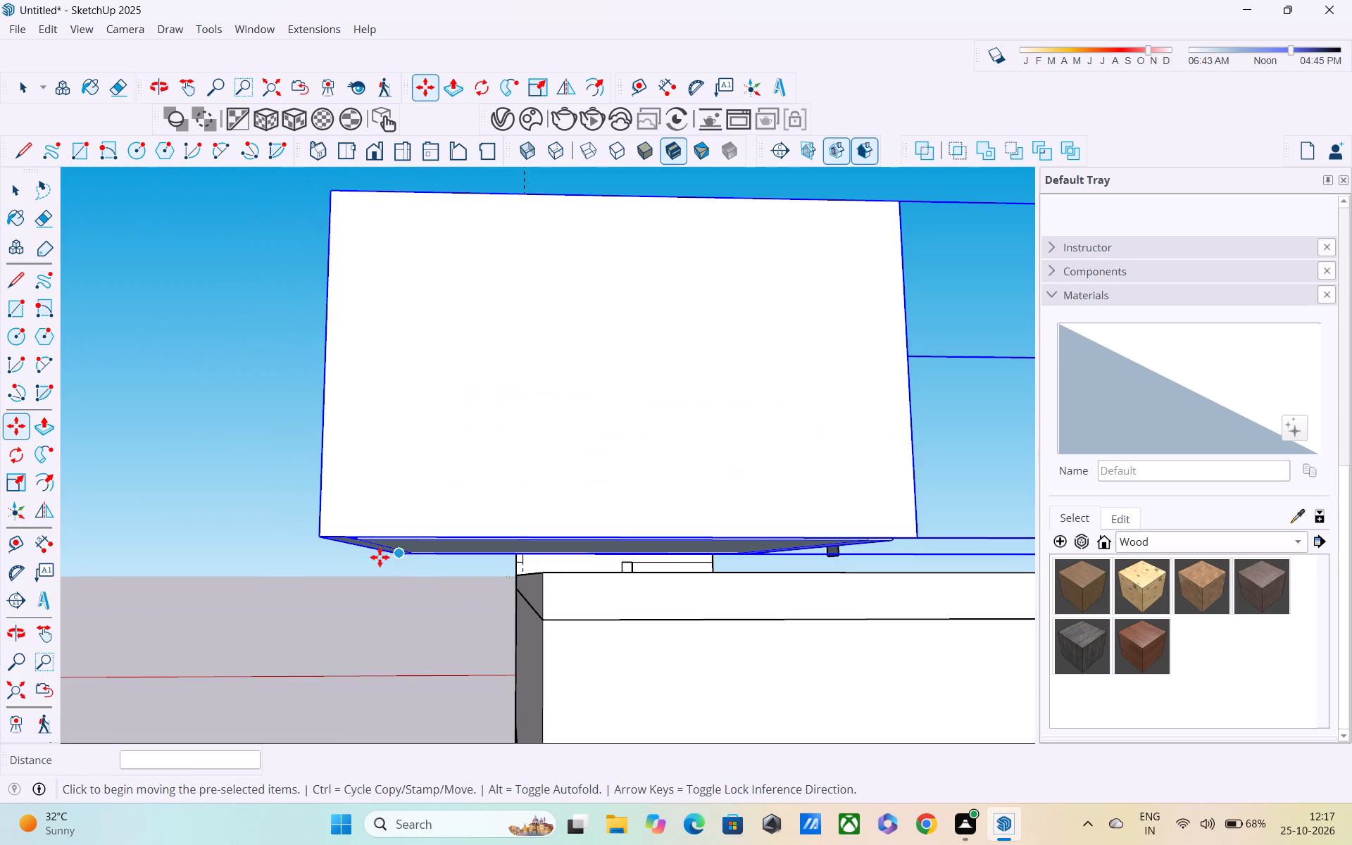
left_click(318, 540)
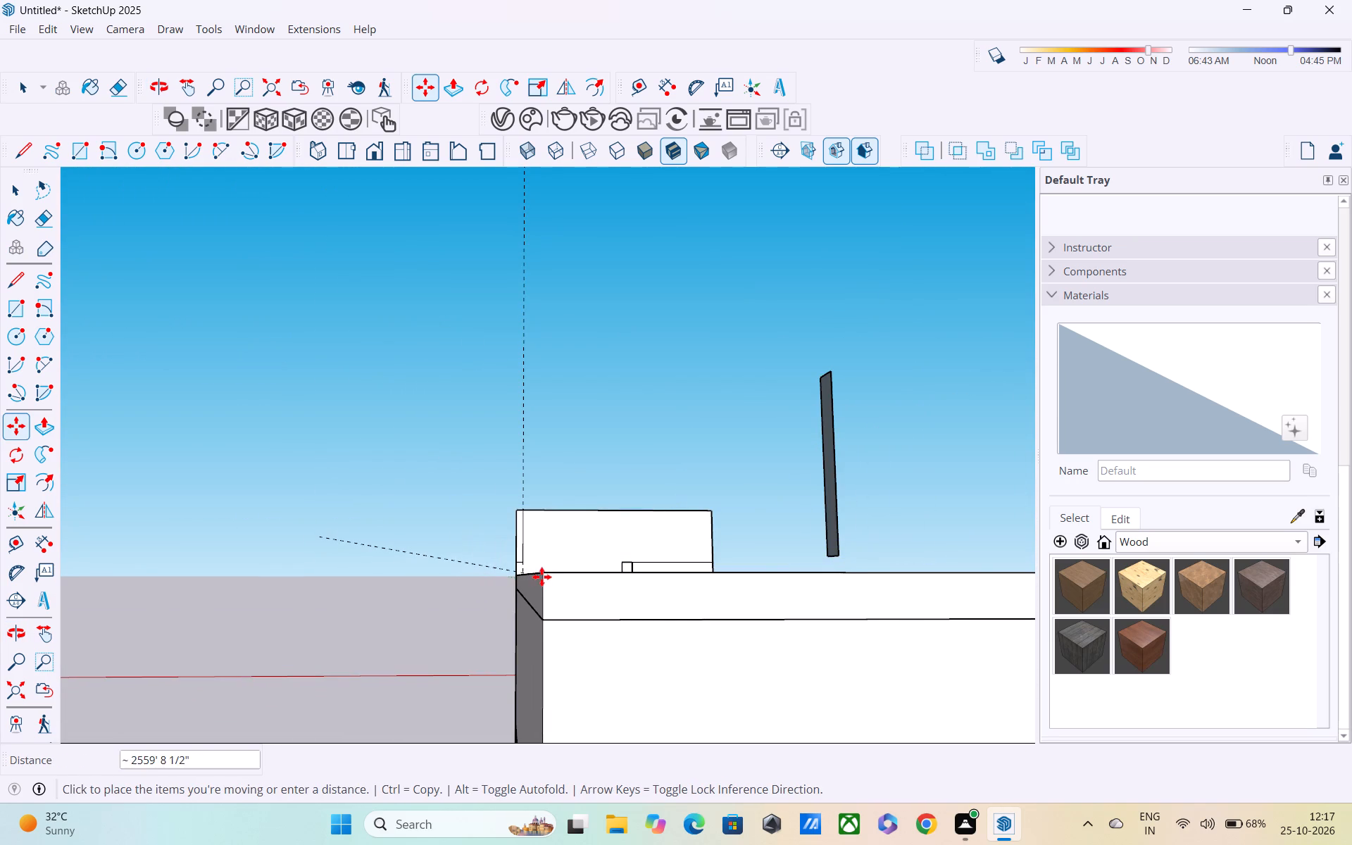
middle_click_drag(617, 633, 830, 709)
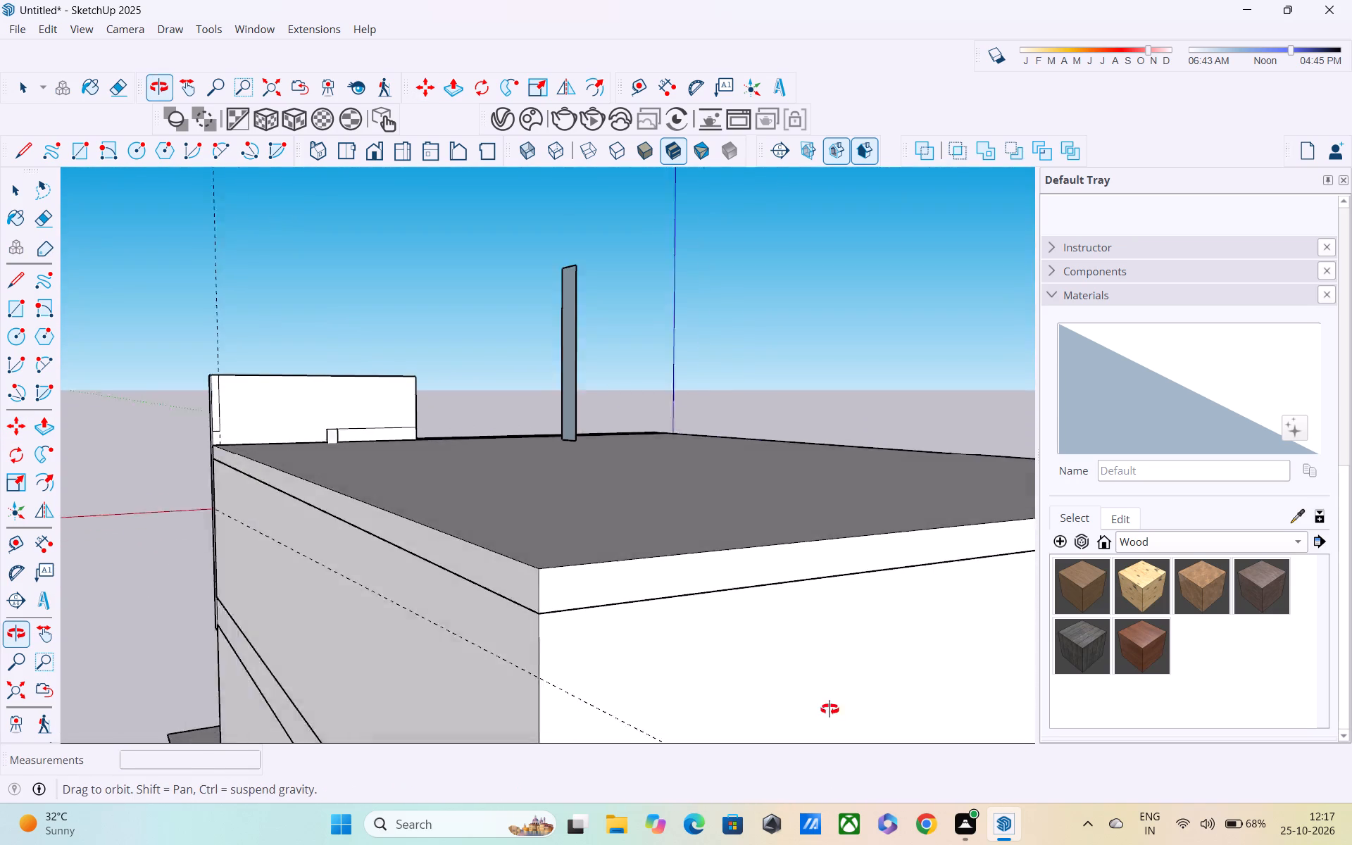
middle_click_drag(830, 709, 870, 692)
scroll(199, 558, "down", 4)
middle_click_drag(198, 556, 595, 536, "shift")
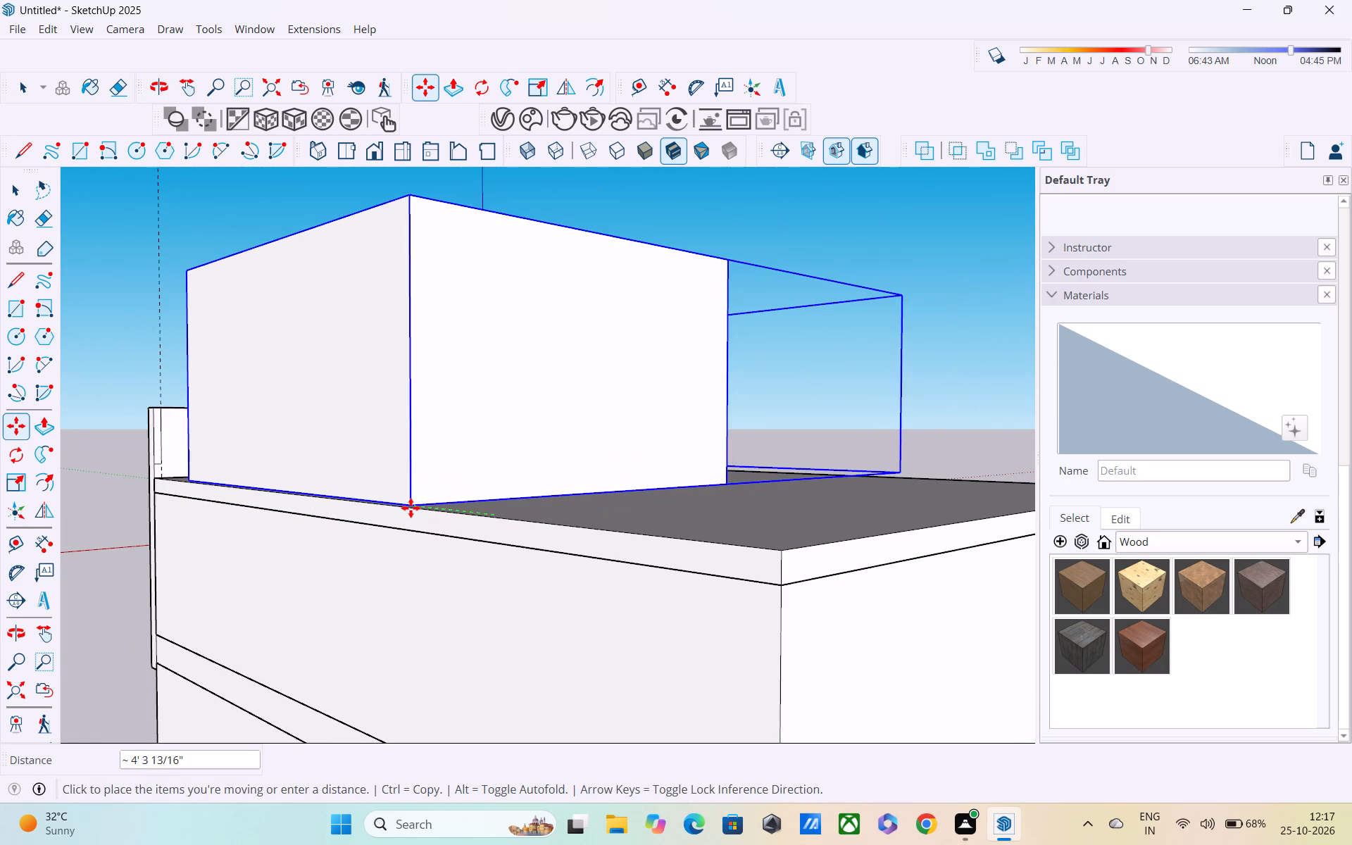
left_click(411, 508)
Move the top-storey group about 5' by the room walls' outer bottom corner to the roof slab's side edge.
middle_click_drag(433, 534, 290, 542)
scroll(246, 503, "up", 5)
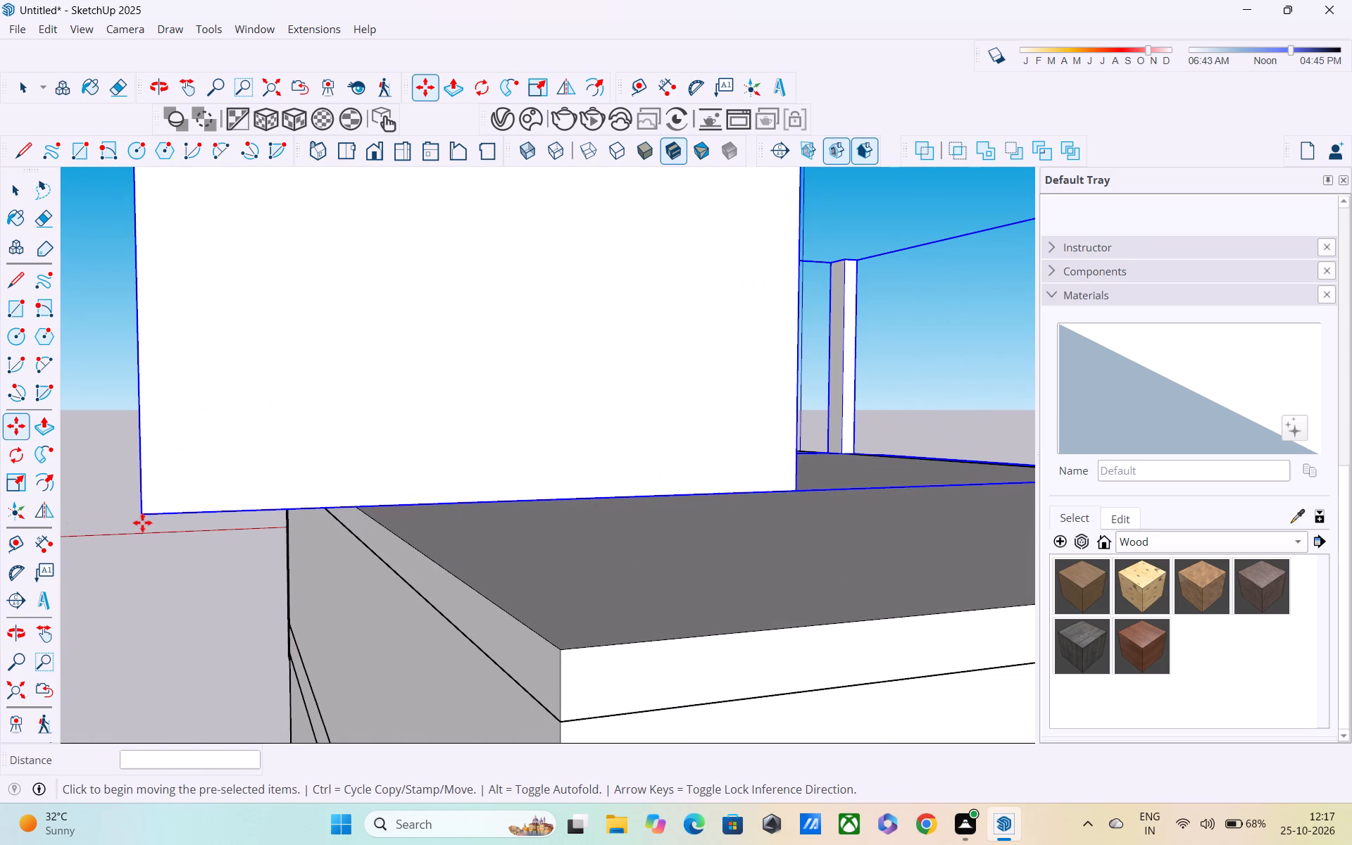
left_click(141, 518)
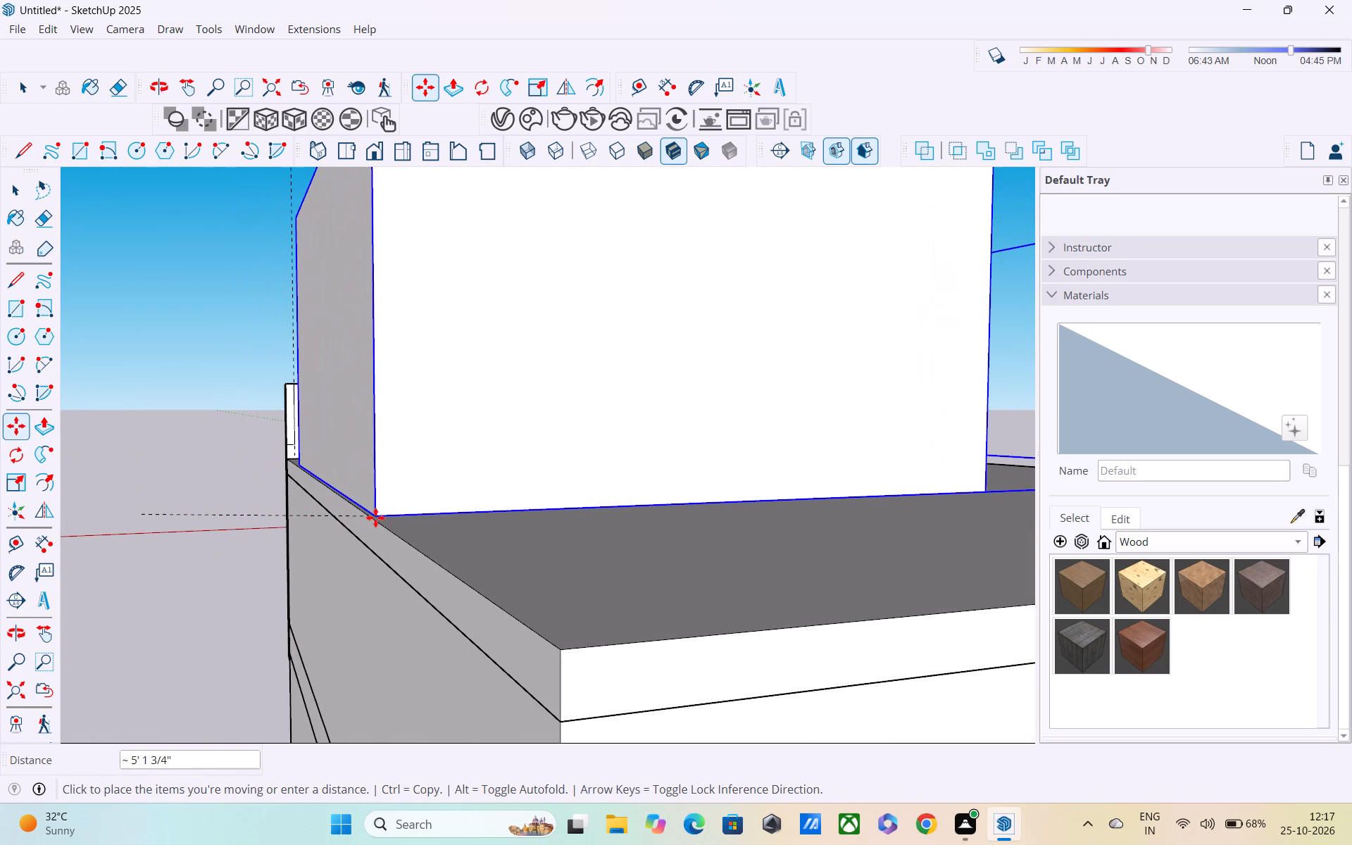
left_click(369, 518)
Move the top-storey group about 11" along the red axis by the room walls' bottom corner, aligning it with the slab's side edge.
middle_click_drag(394, 524, 345, 468)
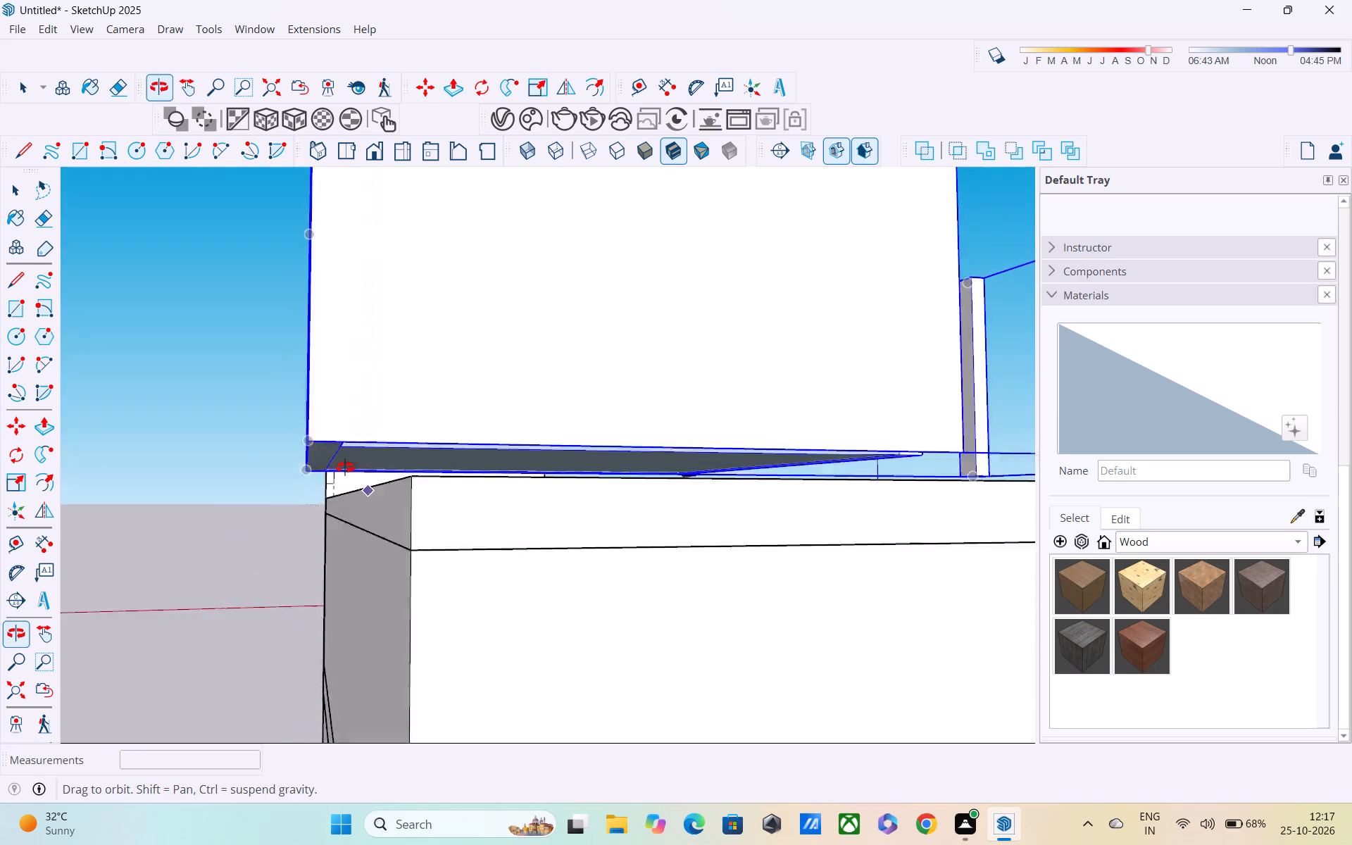
middle_click_drag(345, 468, 339, 468)
middle_click_drag(322, 475, 330, 601)
middle_click_drag(328, 603, 505, 611, "shift")
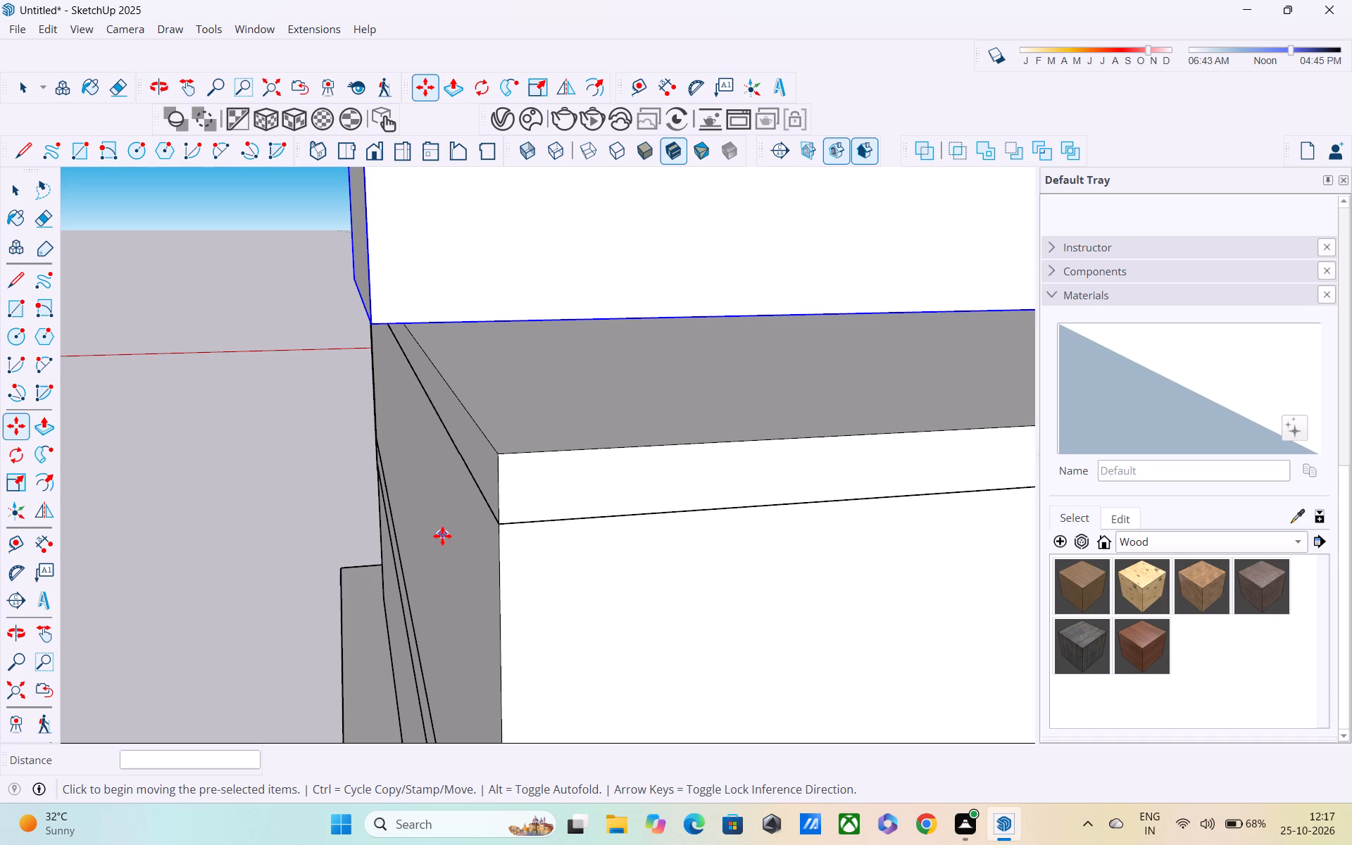
middle_click_drag(448, 538, 780, 586, "shift")
middle_click_drag(618, 479, 756, 548)
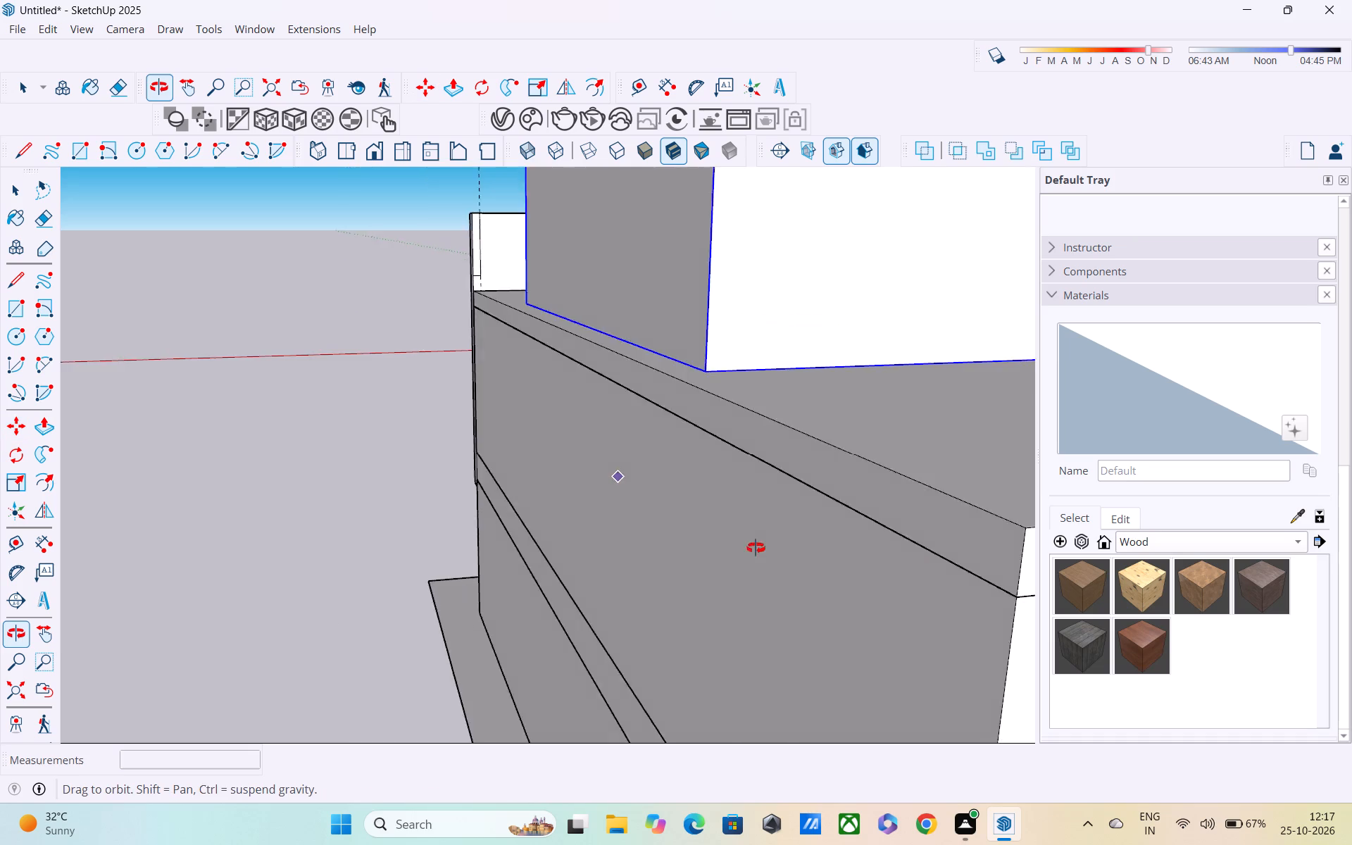
middle_click_drag(756, 548, 662, 475)
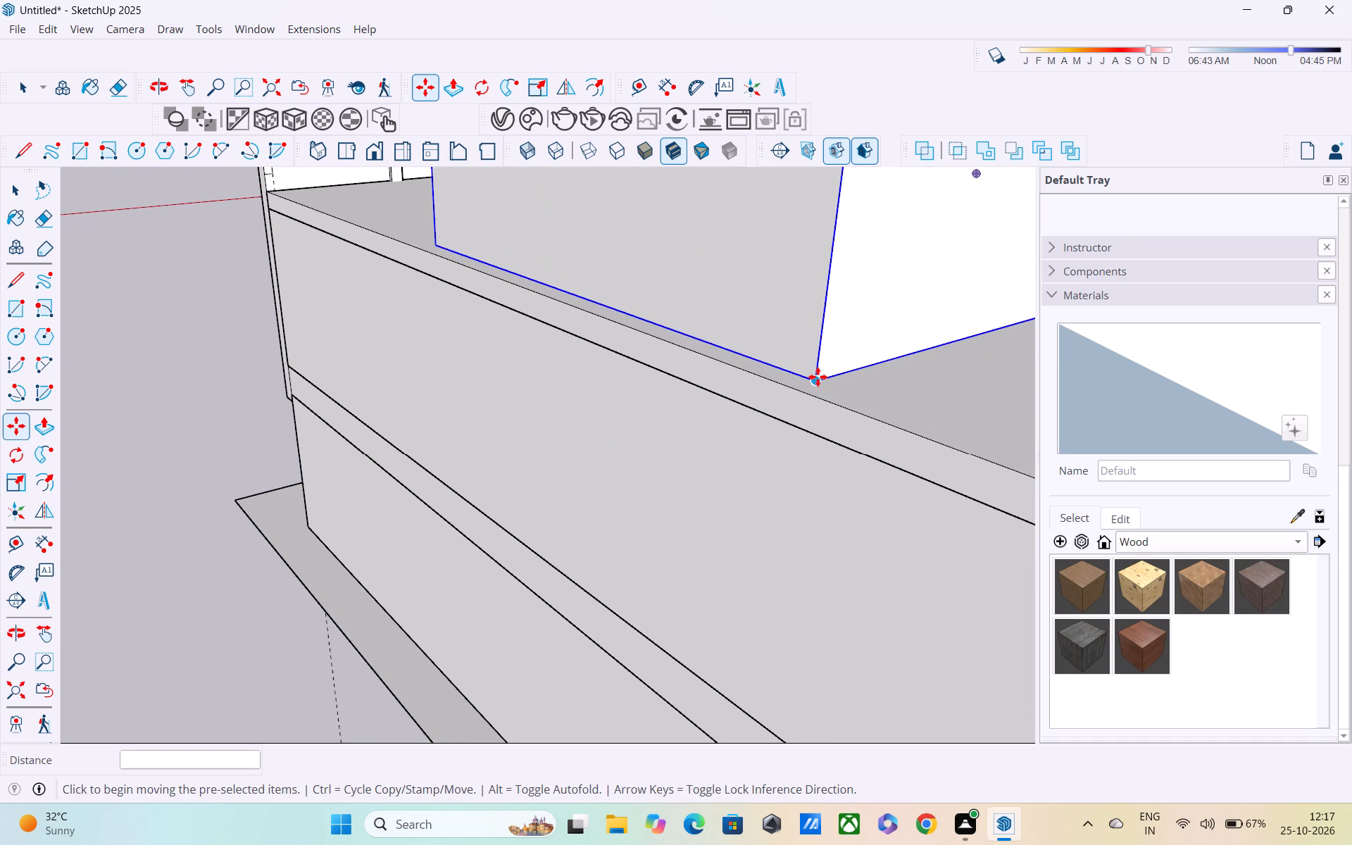
left_click(817, 377)
middle_click_drag(845, 415, 600, 358)
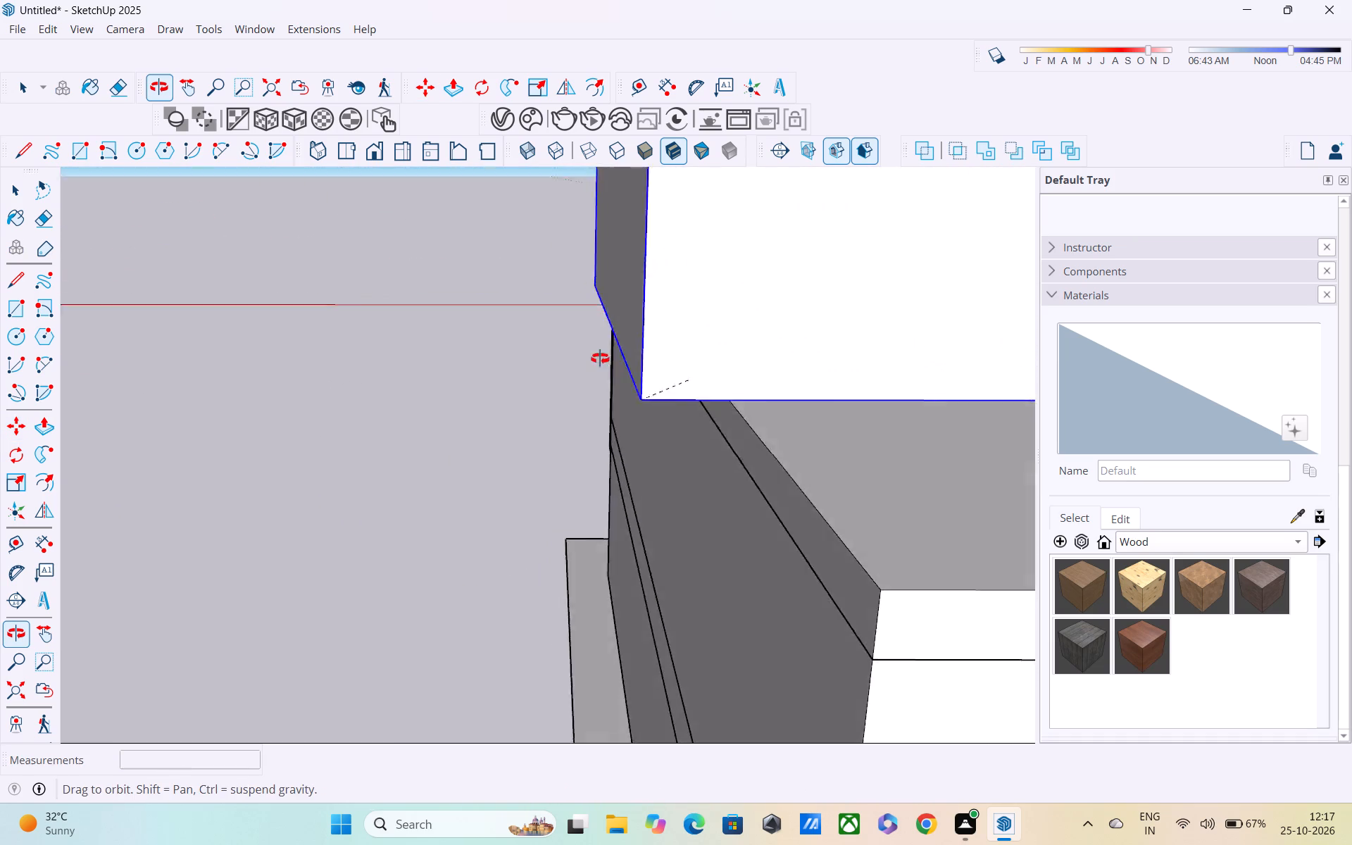
middle_click_drag(600, 358, 589, 355)
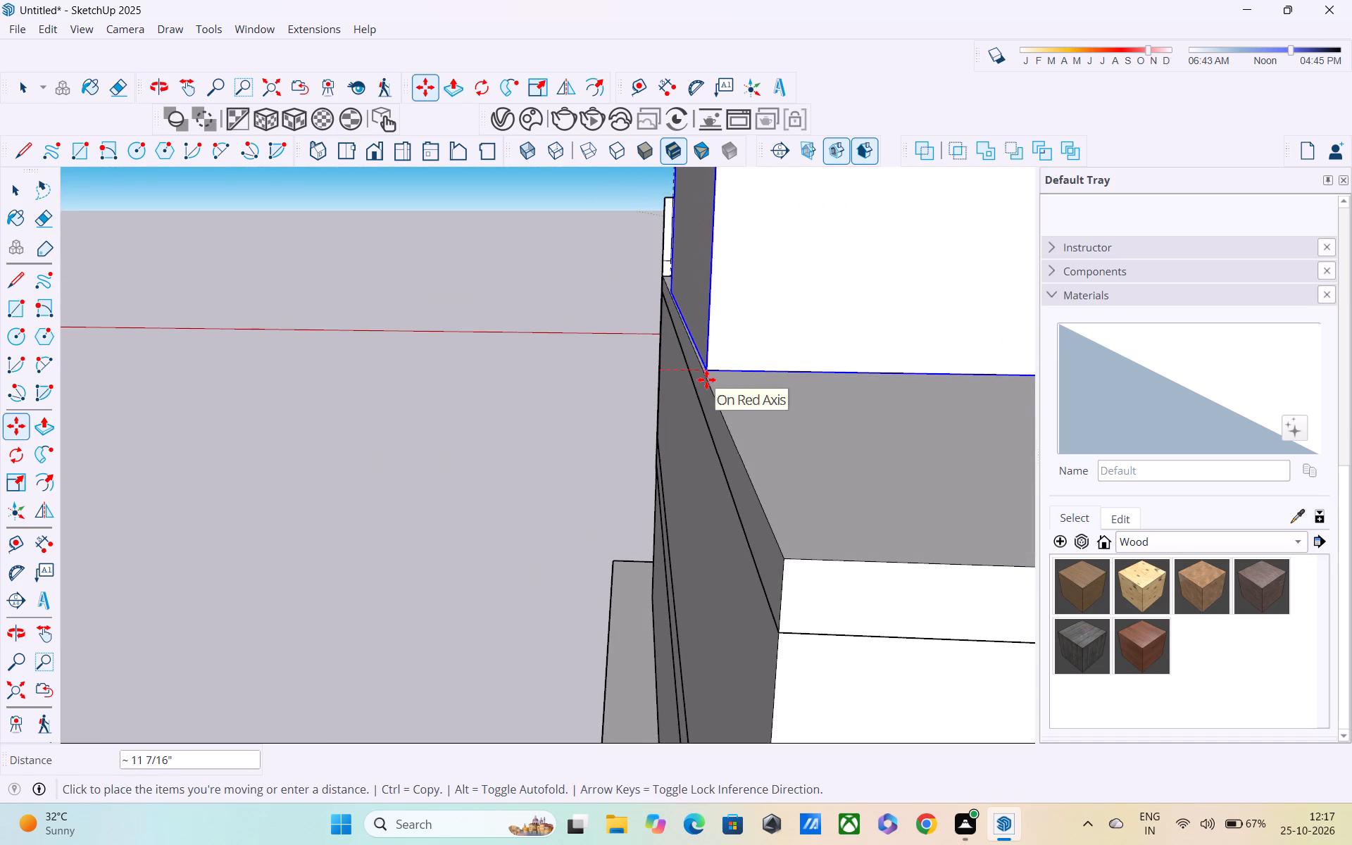
left_click(706, 380)
Move the top-storey group about 19' by the room walls' window-side bottom corner, along the slab's side edge towards the parapet wall.
middle_click_drag(706, 384, 944, 425)
middle_click_drag(672, 402, 1022, 508, "shift")
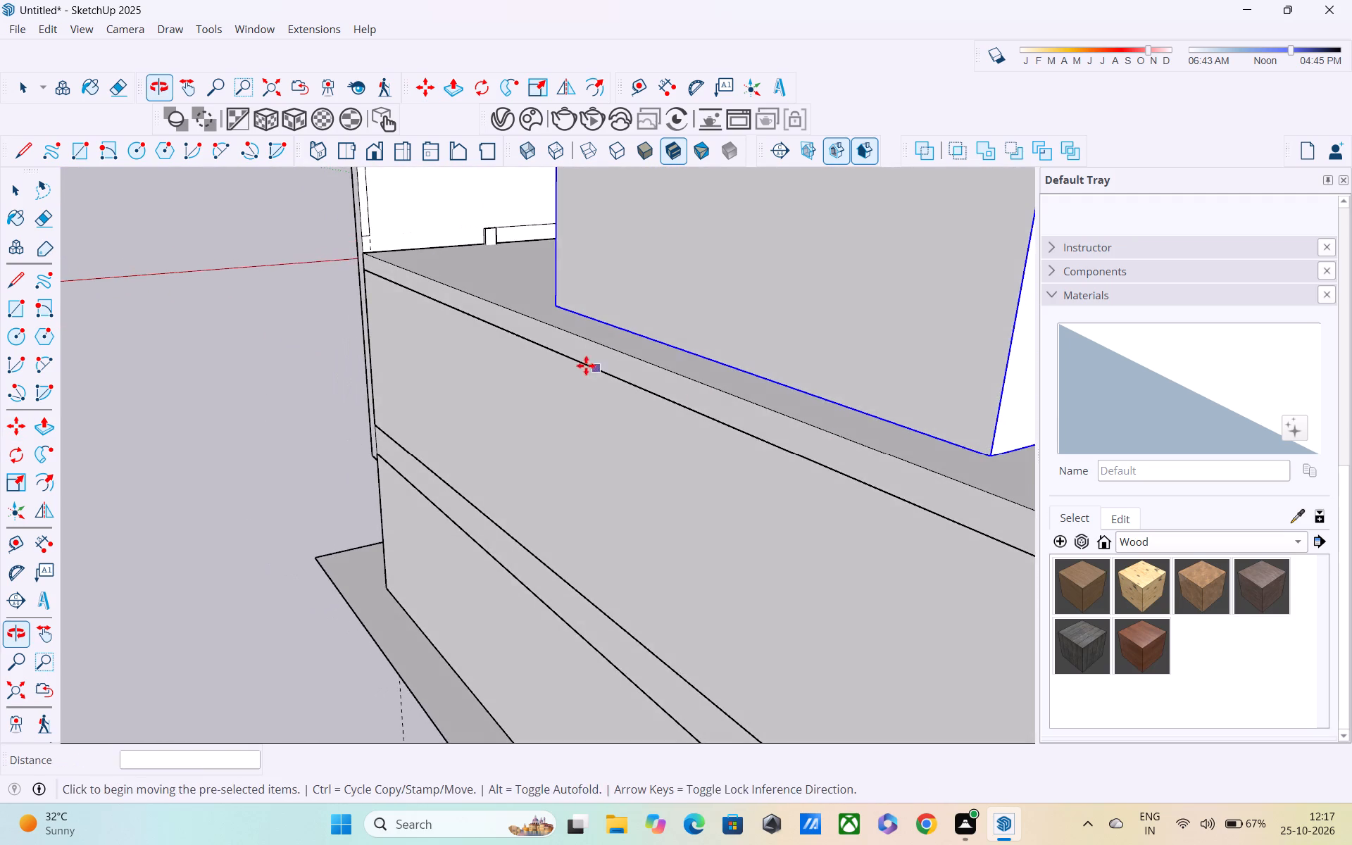
middle_click_drag(585, 365, 623, 494)
middle_click_drag(623, 478, 176, 427)
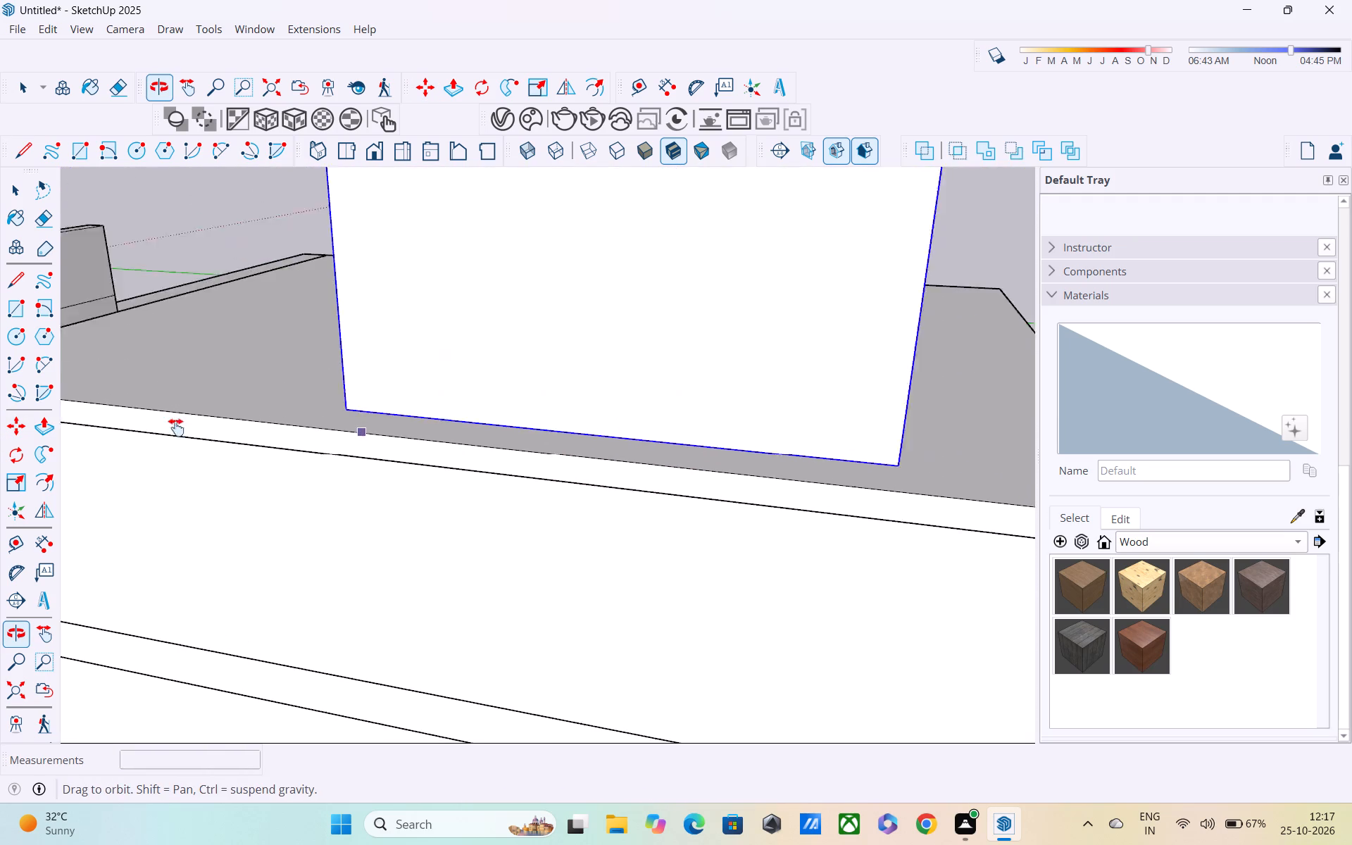
middle_click_drag(176, 427, 46, 424)
middle_click_drag(75, 433, 402, 376)
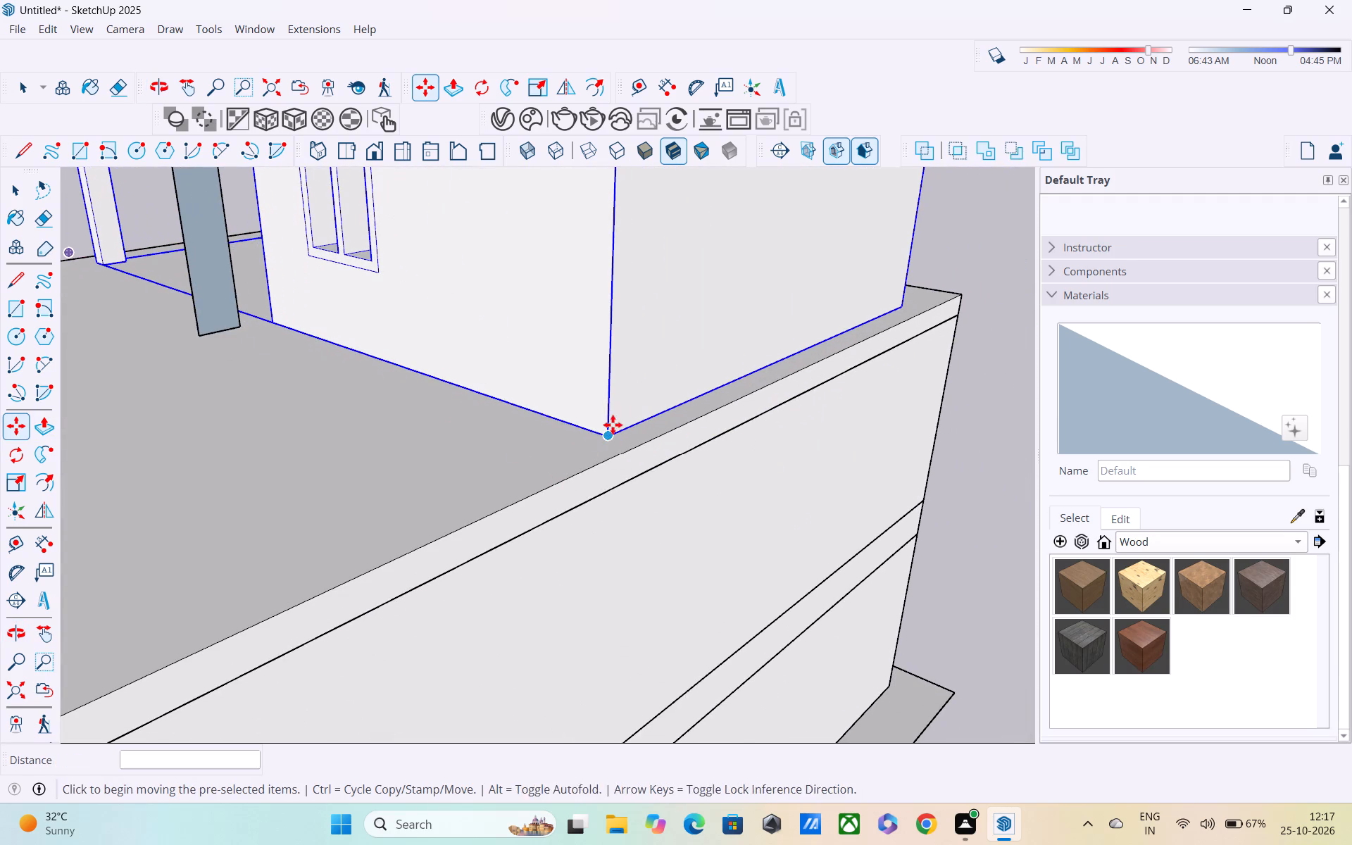
left_click(608, 433)
middle_click_drag(470, 514, 614, 389, "shift")
middle_click_drag(553, 412, 672, 336, "shift")
scroll(672, 334, "down", 5)
middle_click_drag(442, 396, 532, 378, "shift")
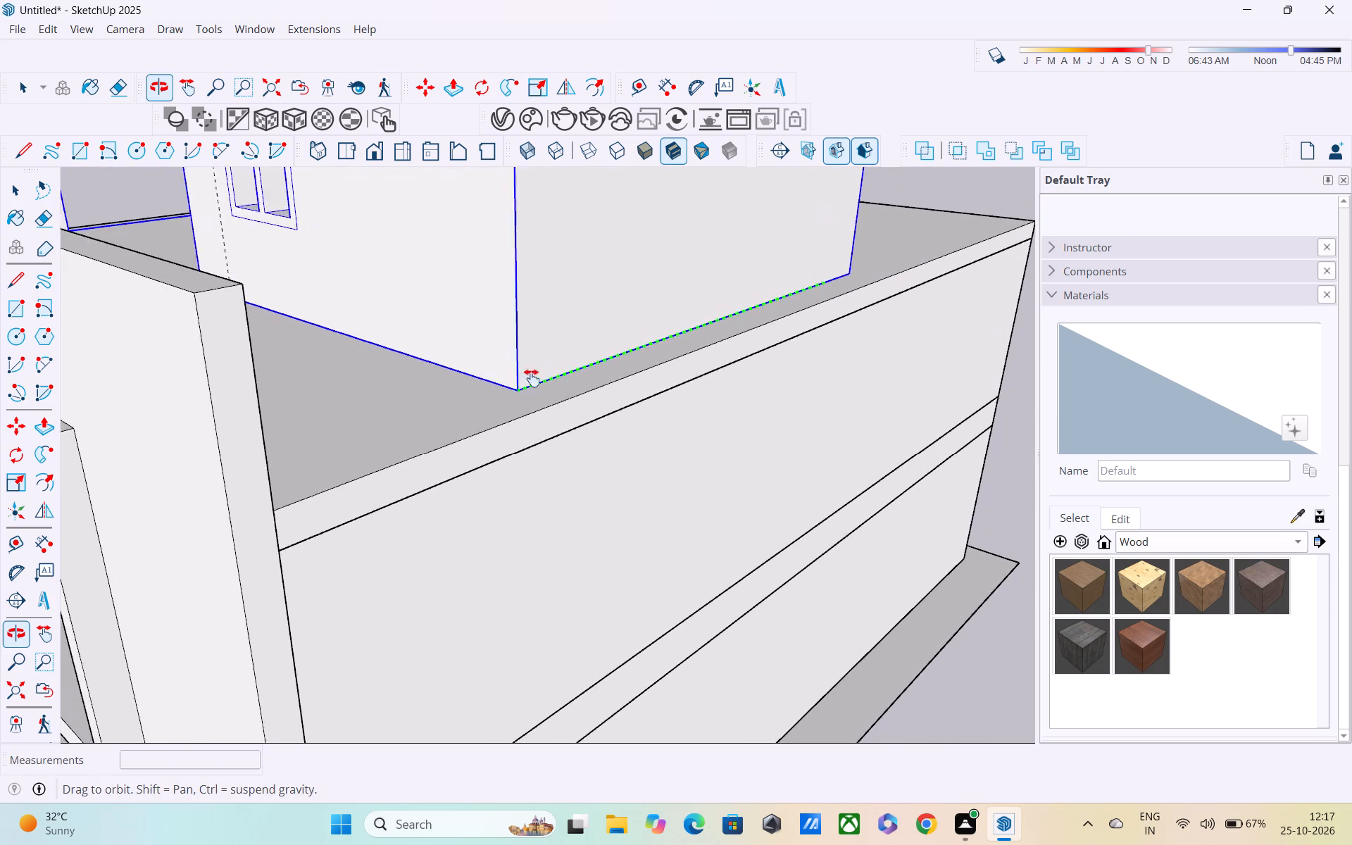
middle_click_drag(532, 378, 573, 377, "shift")
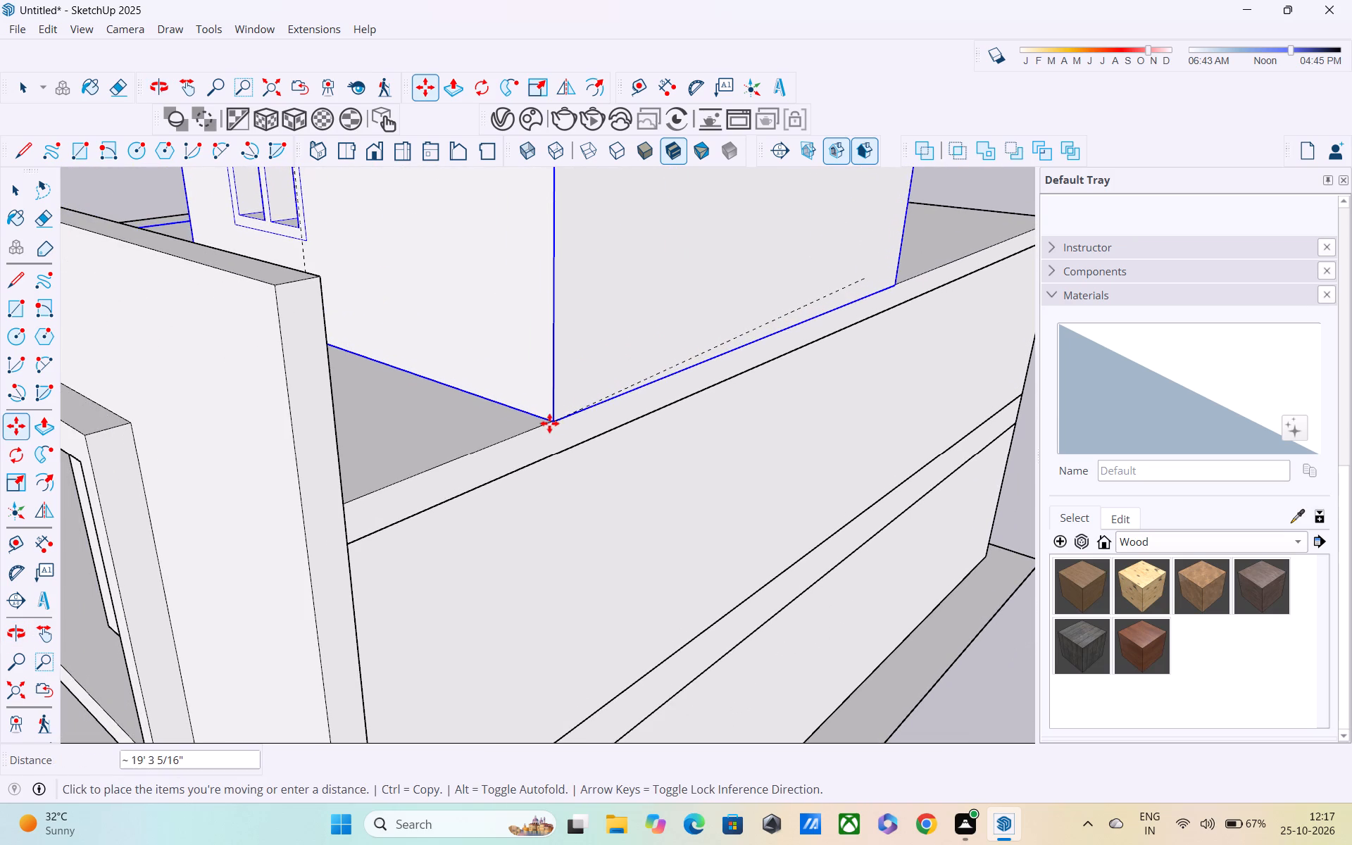
left_click(537, 427)
Open the group containing the small block beside the parapet wall and examine the block where it meets the roof slab.
middle_click_drag(532, 436, 458, 450)
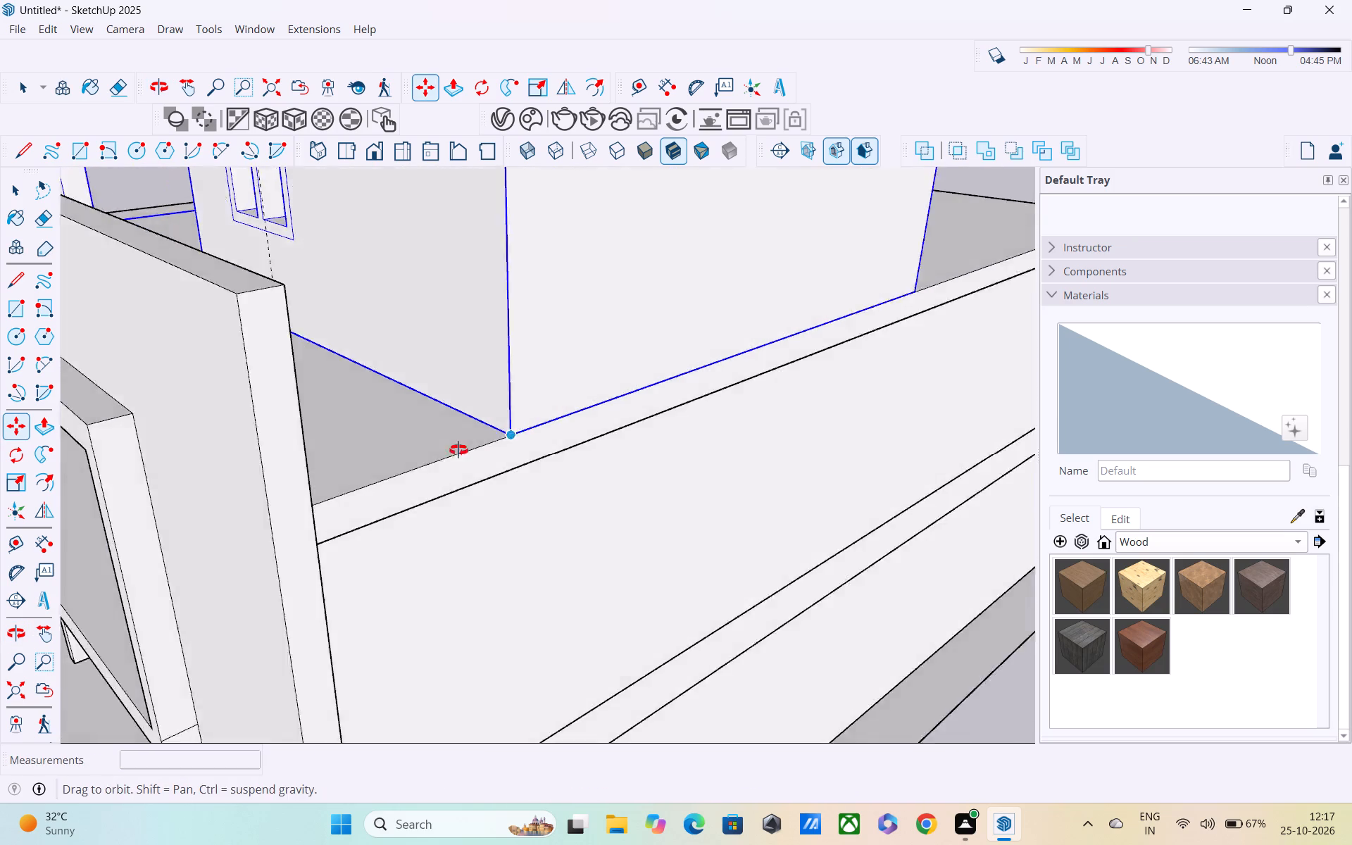
middle_click_drag(458, 450, 197, 446)
middle_click_drag(206, 446, 375, 534)
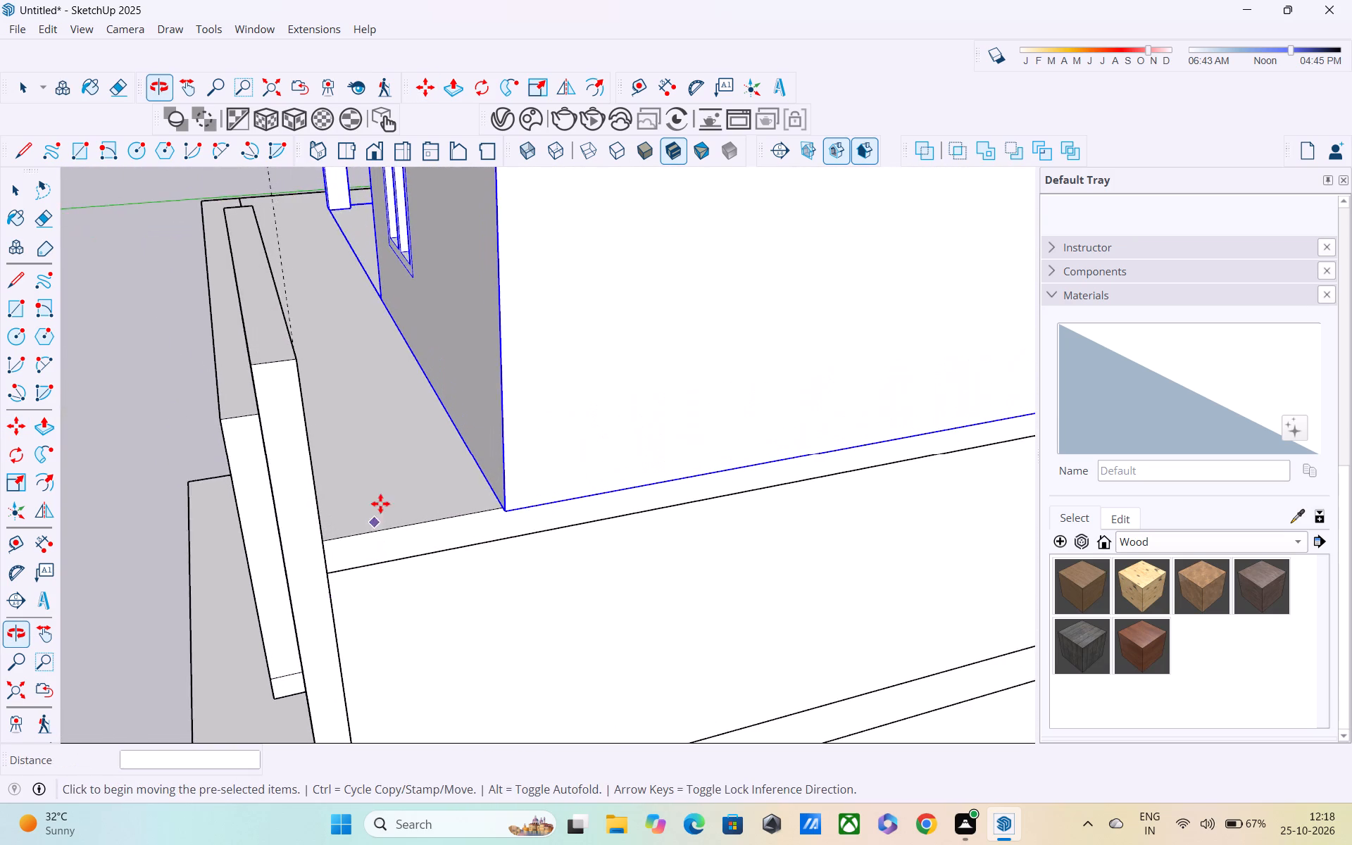
scroll(392, 487, "down", 3)
middle_click_drag(392, 485, 510, 420)
scroll(513, 417, "down", 5)
middle_click_drag(506, 427, 288, 498)
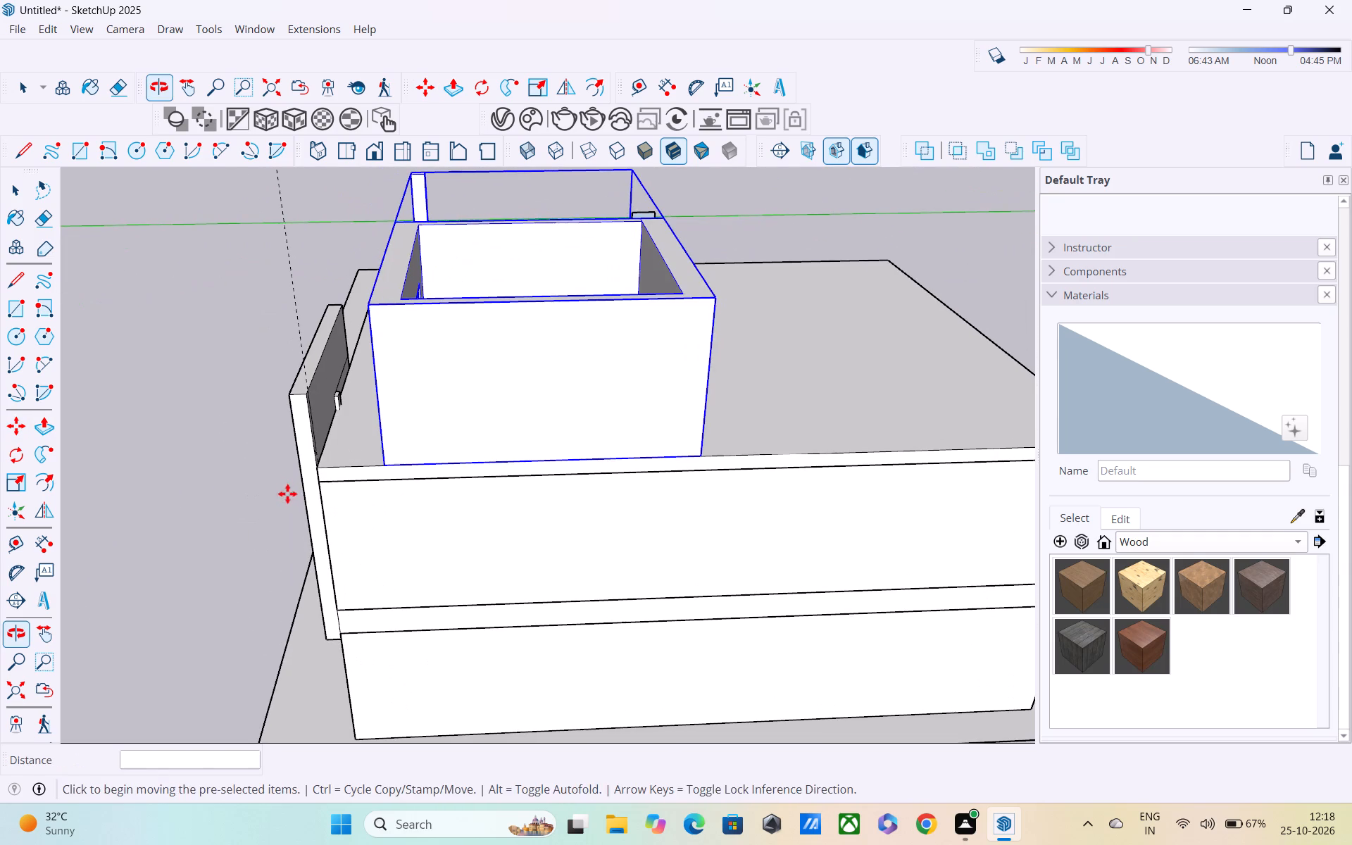
key("space")
scroll(317, 409, "up", 13)
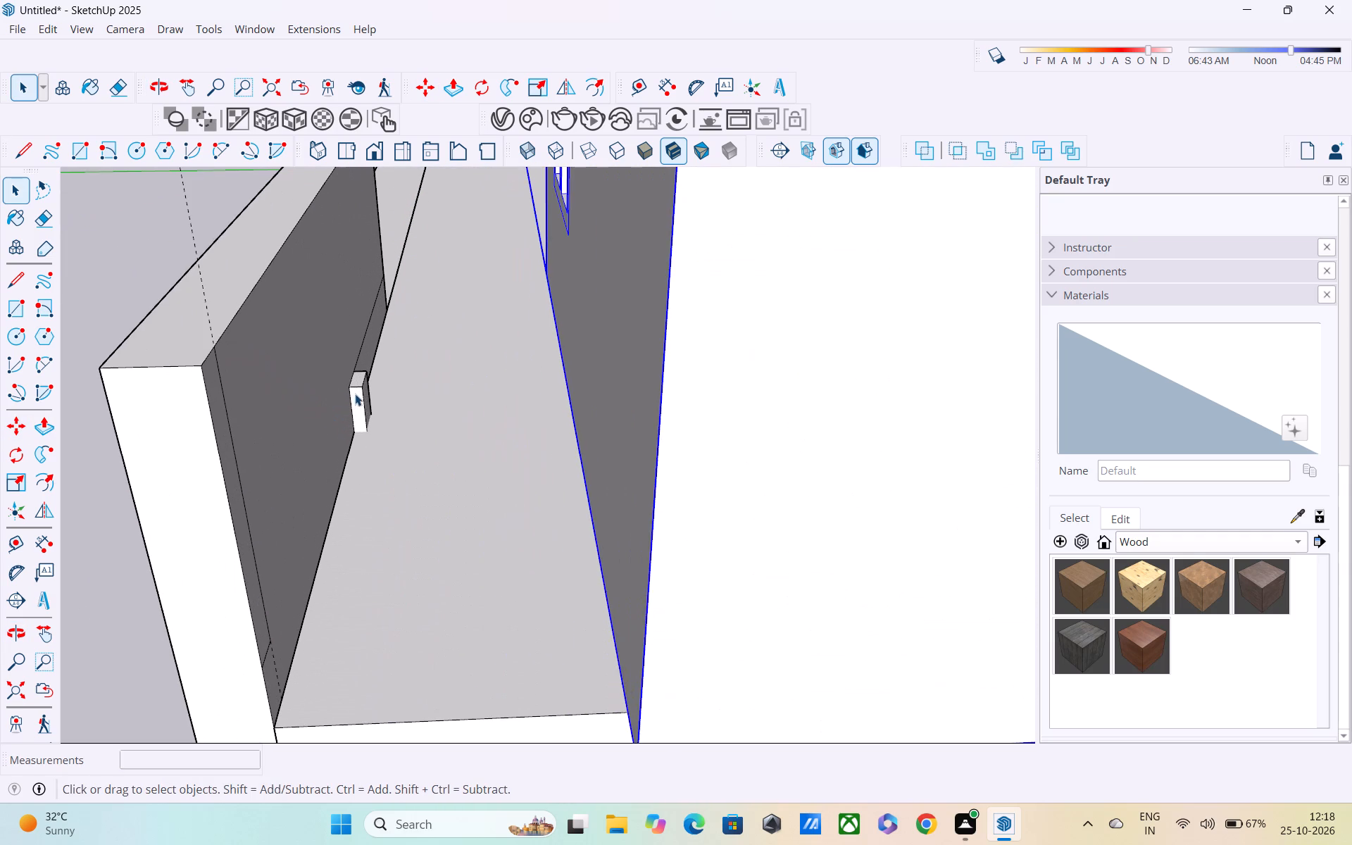
double_click(355, 394)
middle_click_drag(363, 405, 353, 378)
scroll(353, 378, "up", 1)
scroll(369, 447, "up", 5)
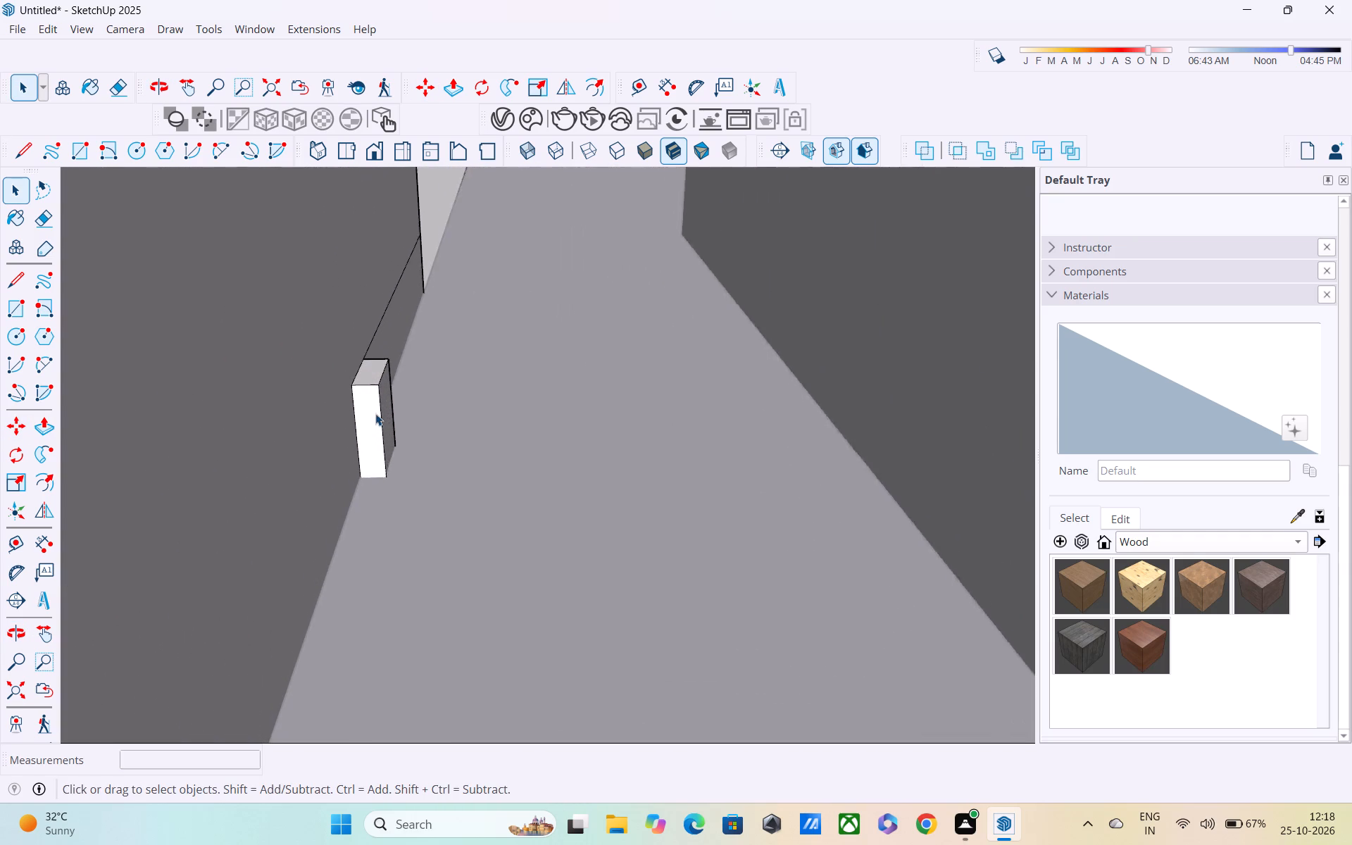
scroll(375, 413, "up", 5)
middle_click_drag(373, 413, 434, 474)
scroll(420, 468, "down", 12)
middle_click_drag(352, 508, 392, 498)
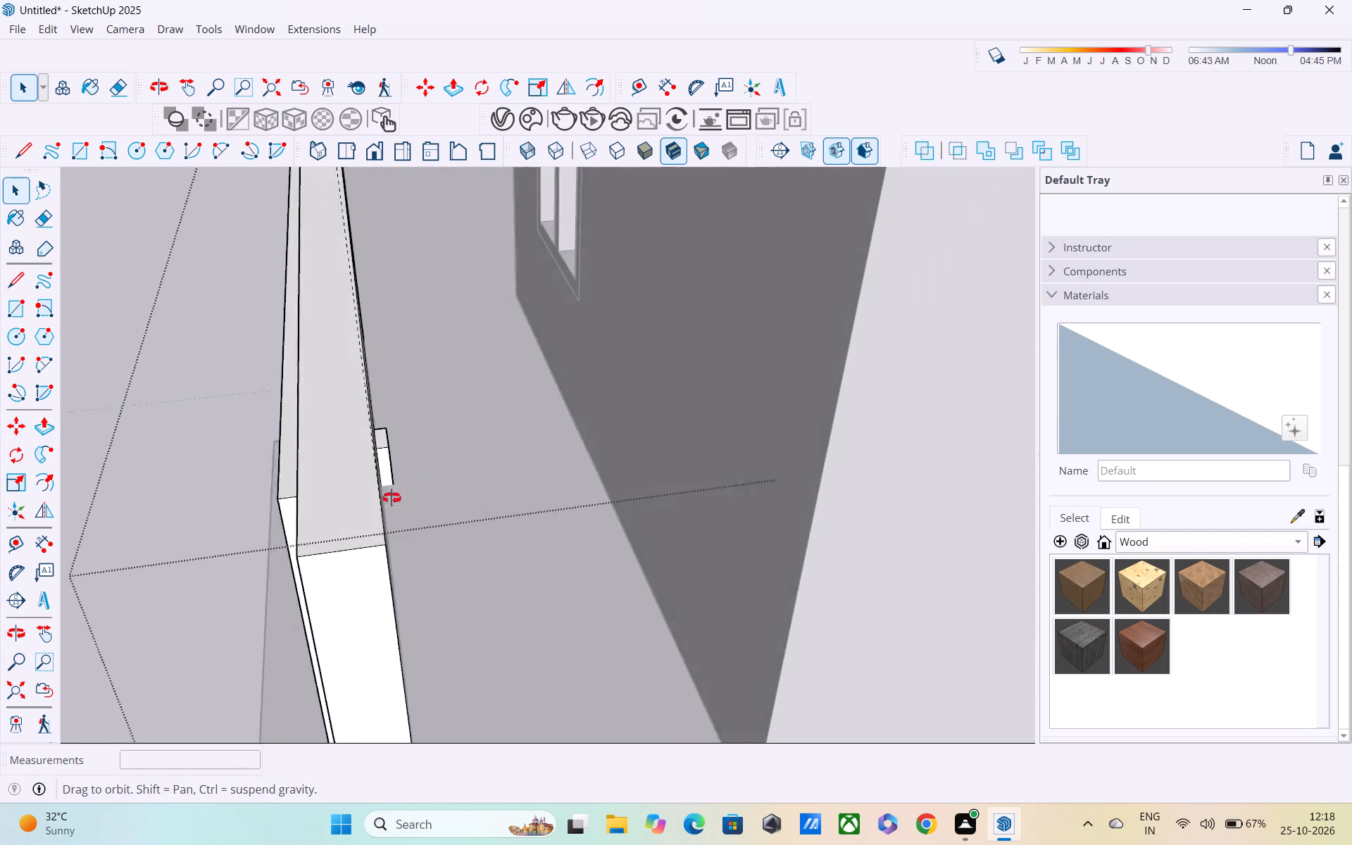
middle_click_drag(392, 498, 490, 450)
scroll(491, 446, "up", 1)
scroll(491, 434, "down", 6)
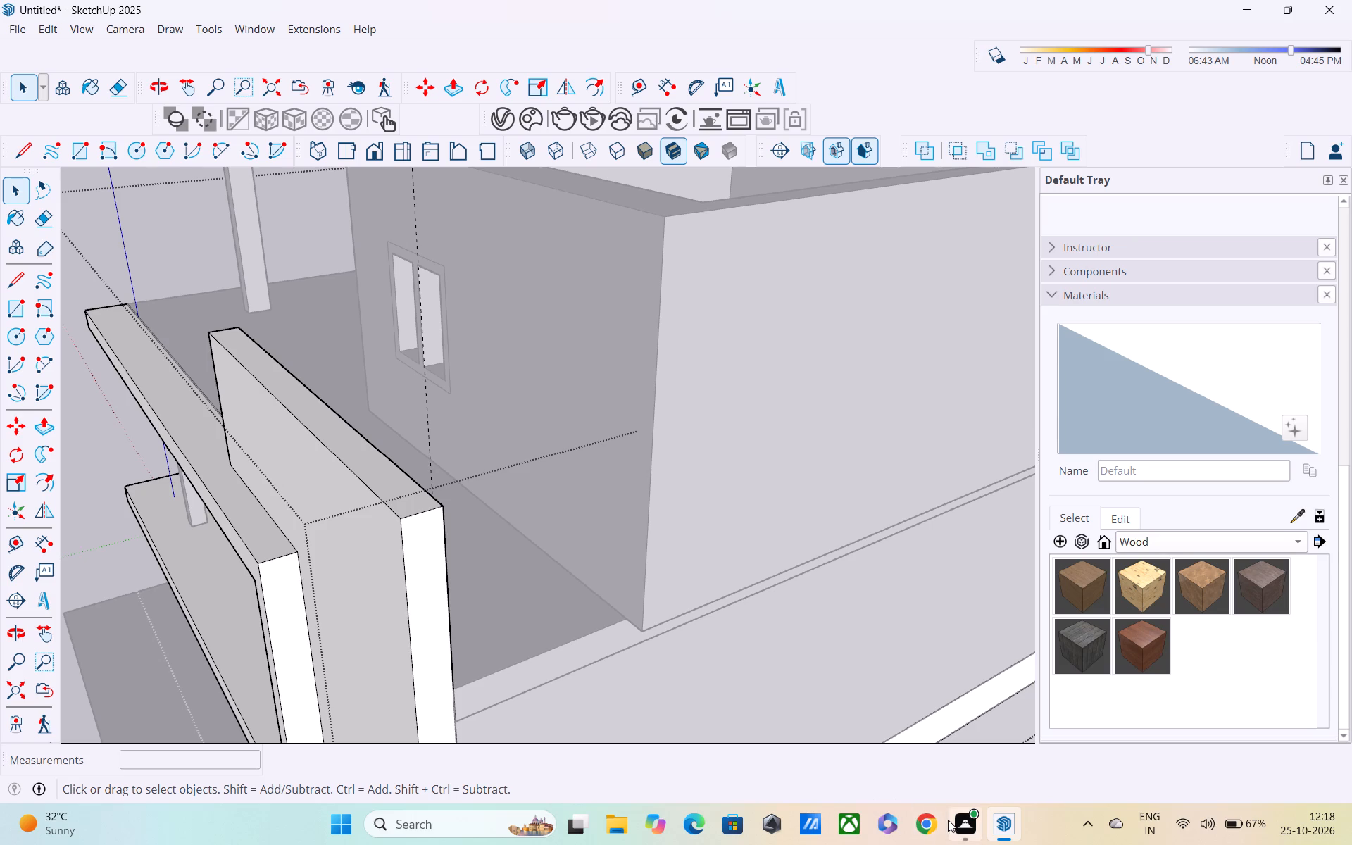
scroll(763, 715, "down", 4)
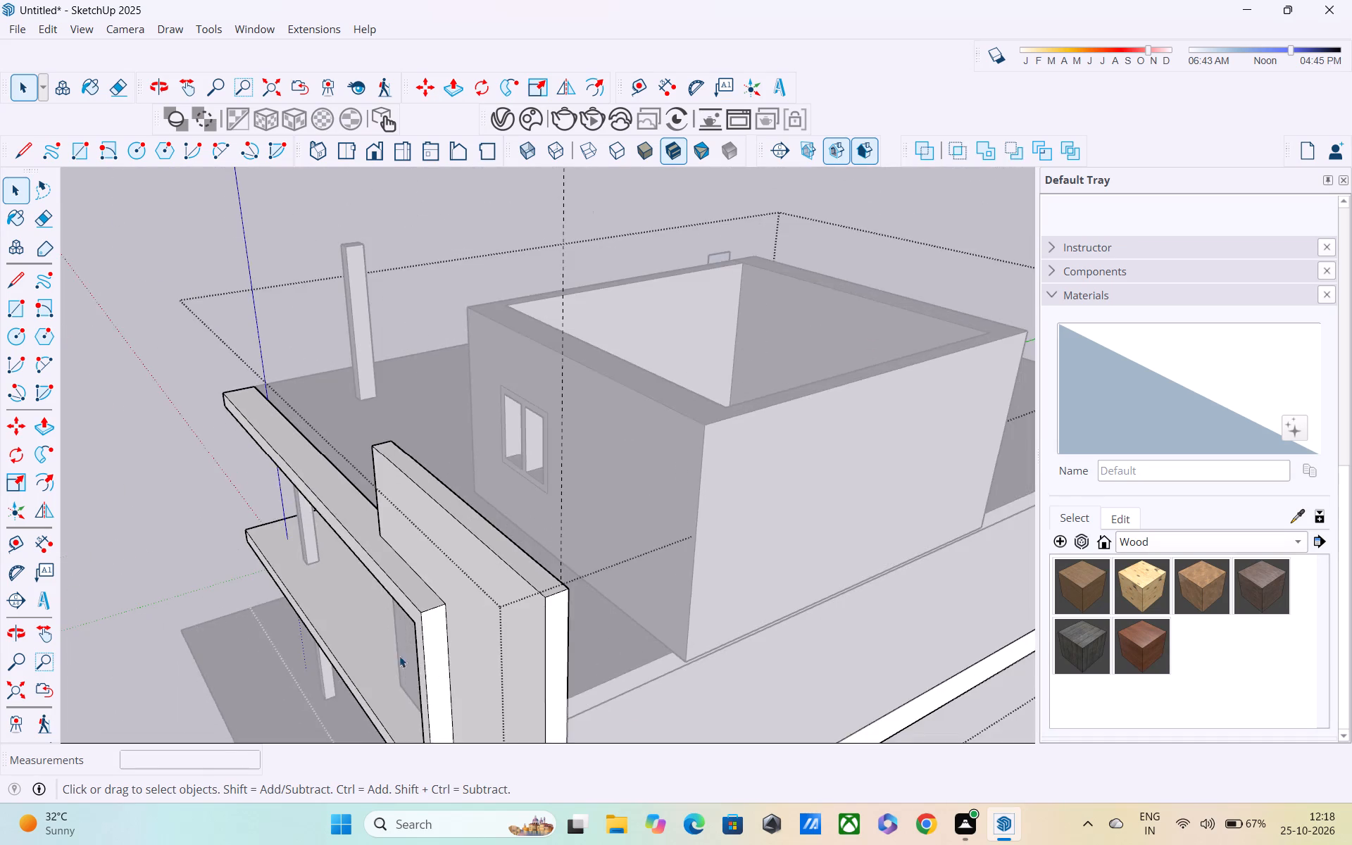
middle_click_drag(394, 652, 458, 561)
key("space")
left_click(106, 487)
Examine the top-storey room and corner column against the roof slab from several sides of the house.
middle_click_drag(215, 511, 387, 509)
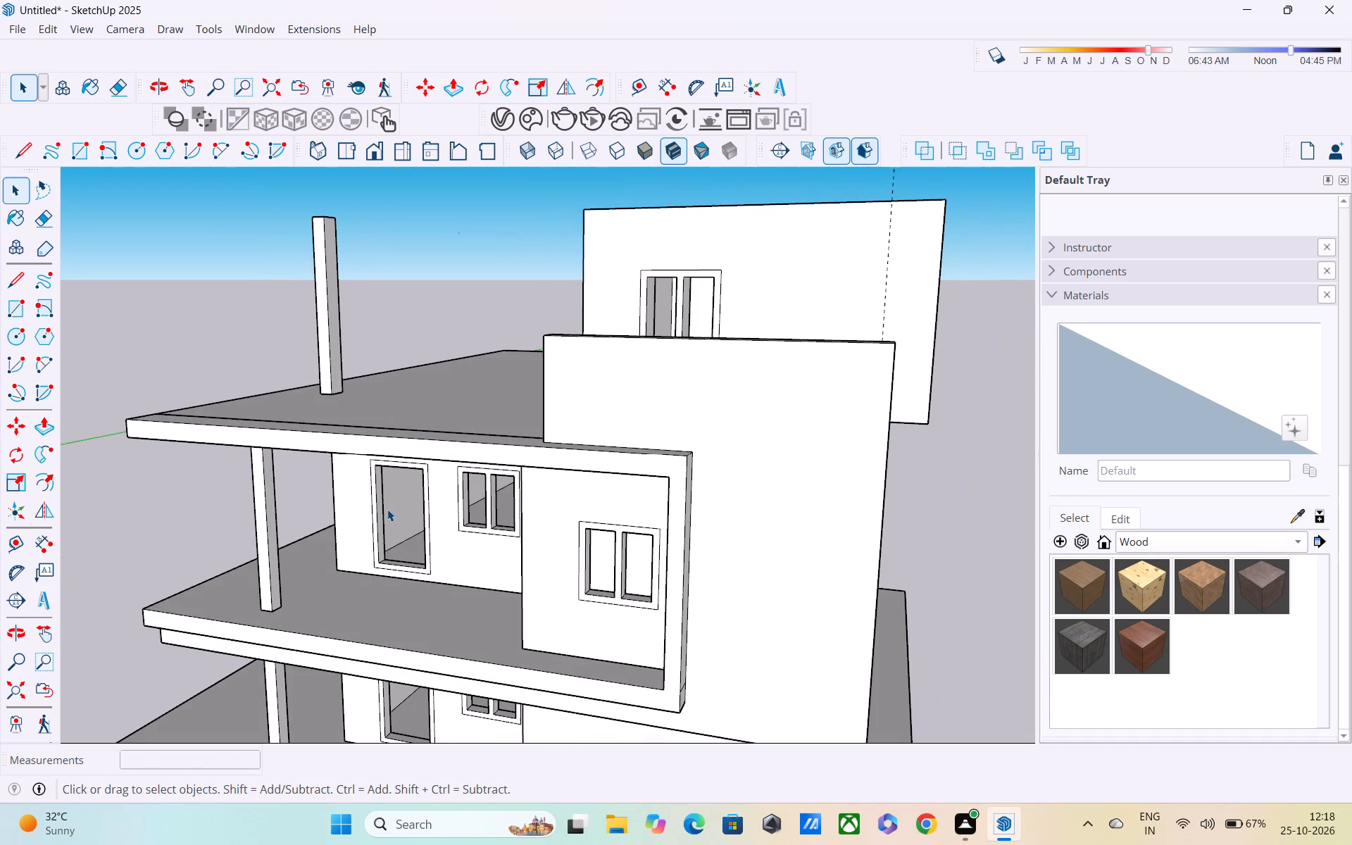
middle_click_drag(408, 544, 541, 675)
scroll(528, 666, "down", 5)
middle_click_drag(522, 645, 477, 608)
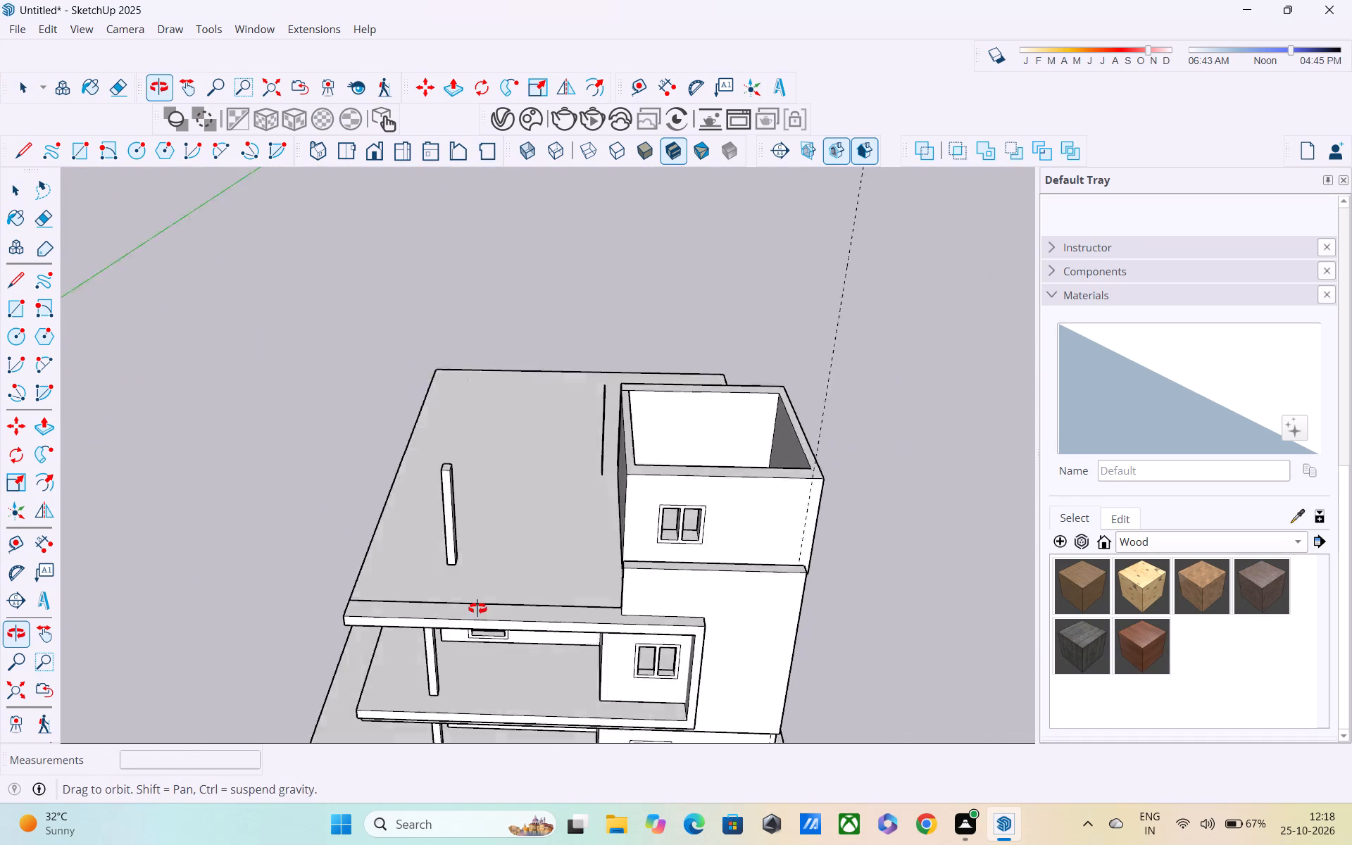
middle_click_drag(477, 608, 449, 555)
middle_click_drag(443, 556, 444, 543)
middle_click_drag(457, 555, 234, 490)
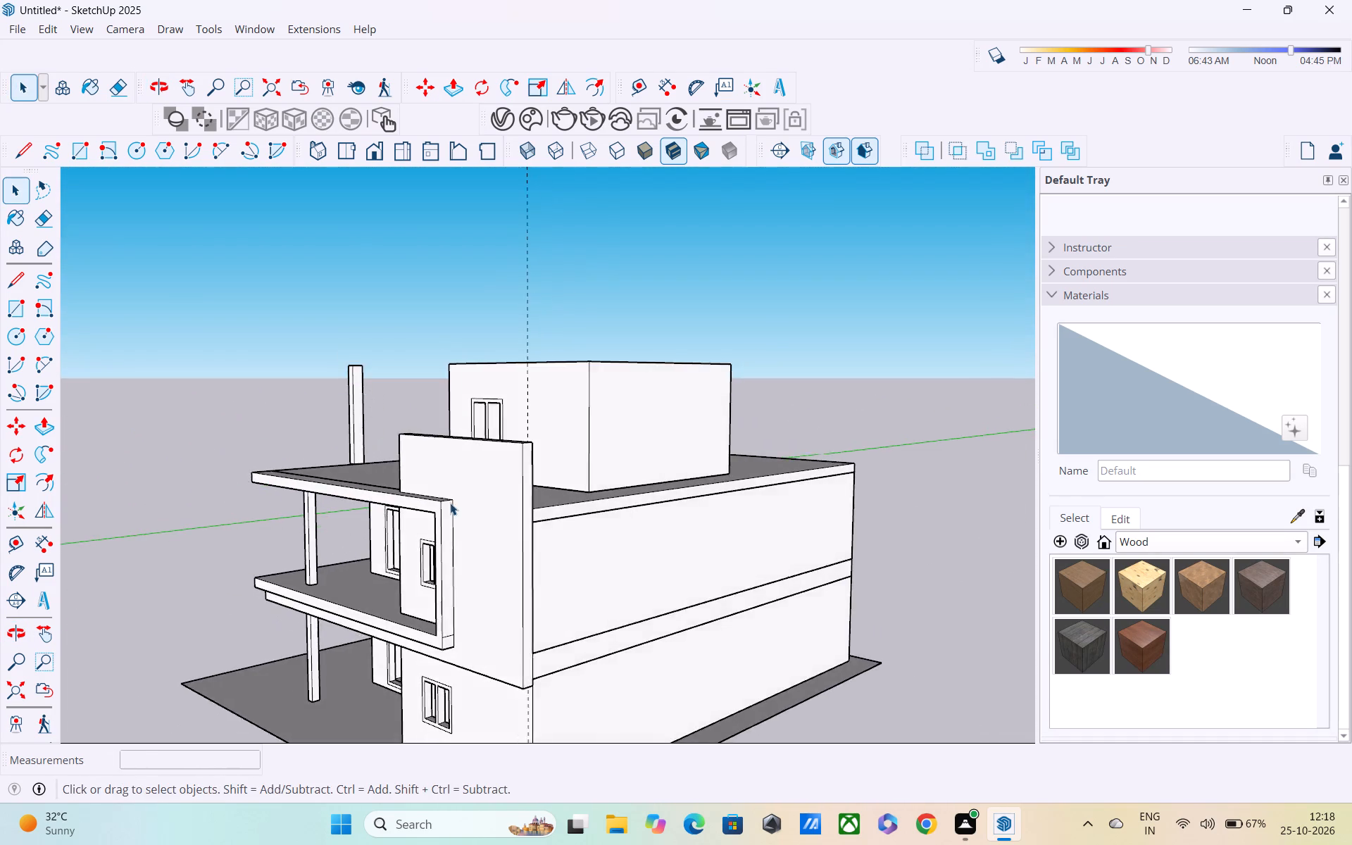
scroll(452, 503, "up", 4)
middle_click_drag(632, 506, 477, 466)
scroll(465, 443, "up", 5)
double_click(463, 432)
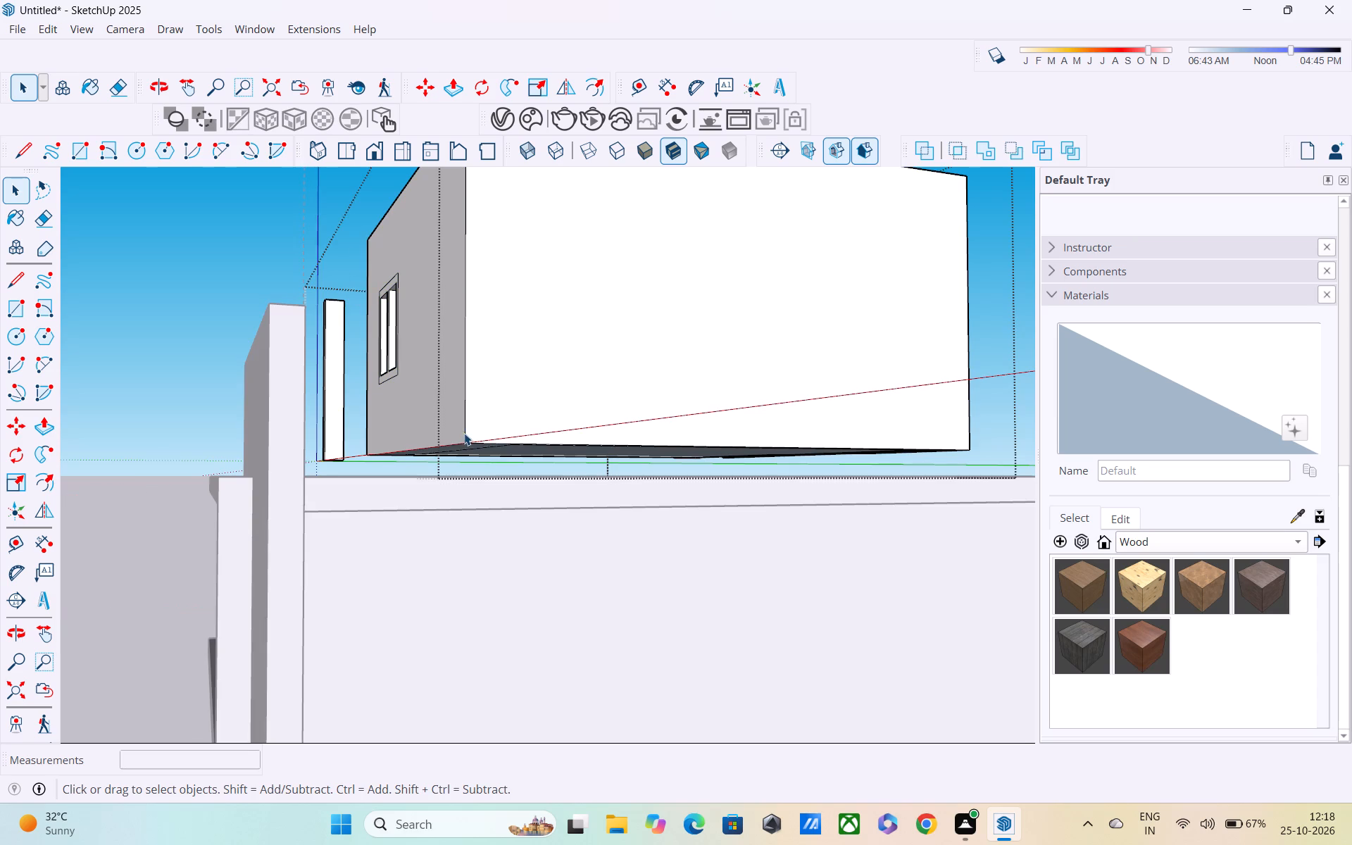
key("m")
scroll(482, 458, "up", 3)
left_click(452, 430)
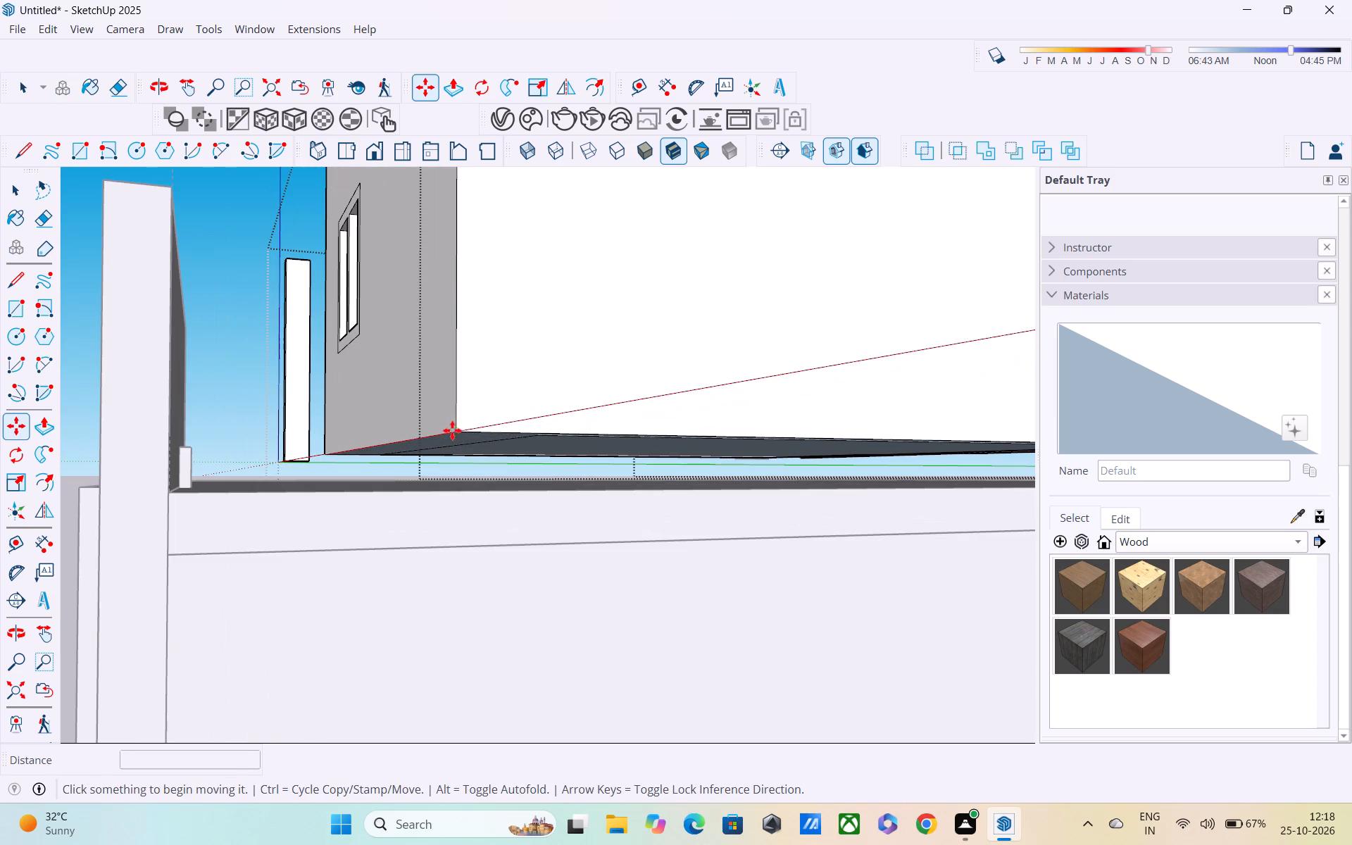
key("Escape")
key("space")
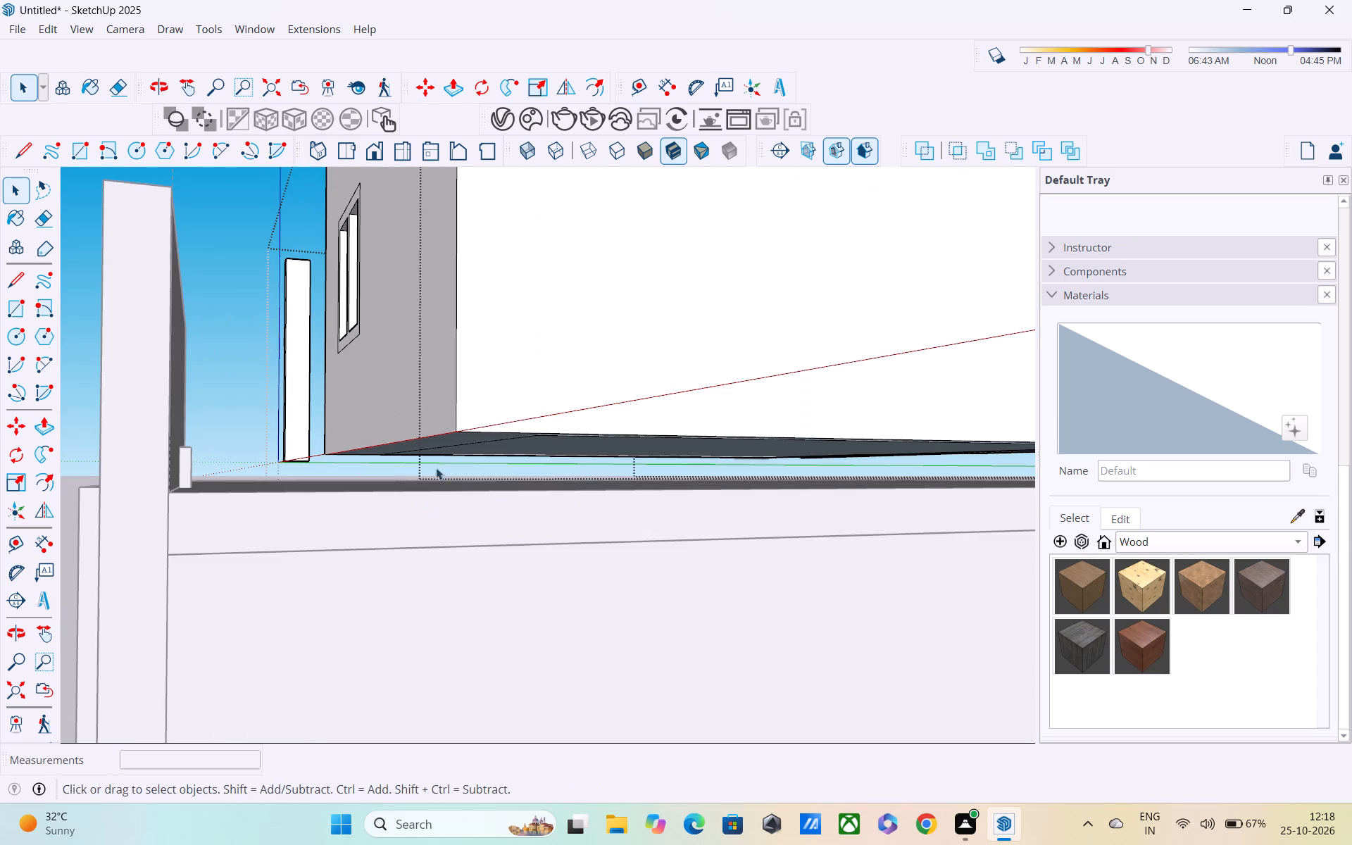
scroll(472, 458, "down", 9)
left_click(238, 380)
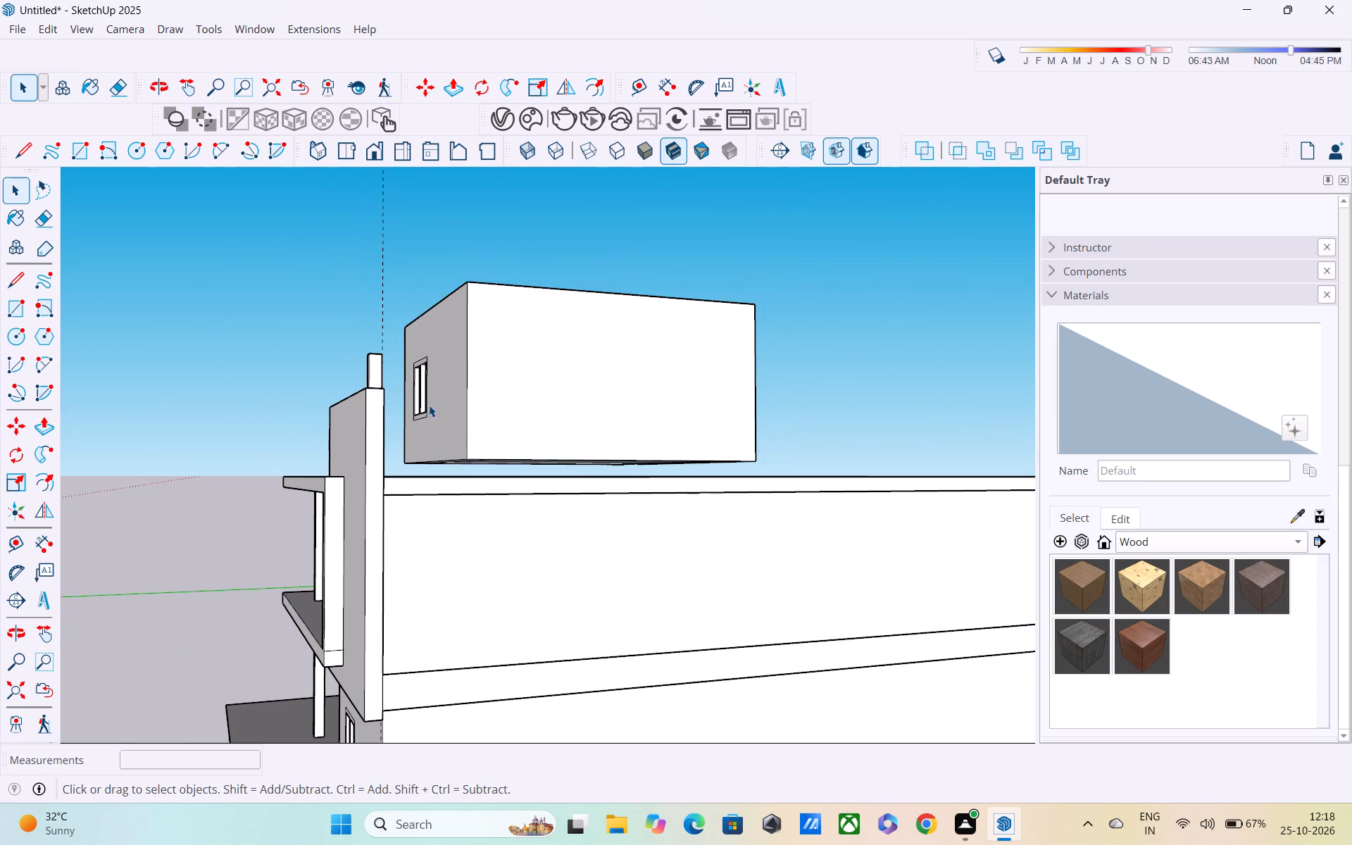
Move the top-storey group about 1' 4" by the room walls' window-side bottom corner towards the roof slab's side edge.
key("m")
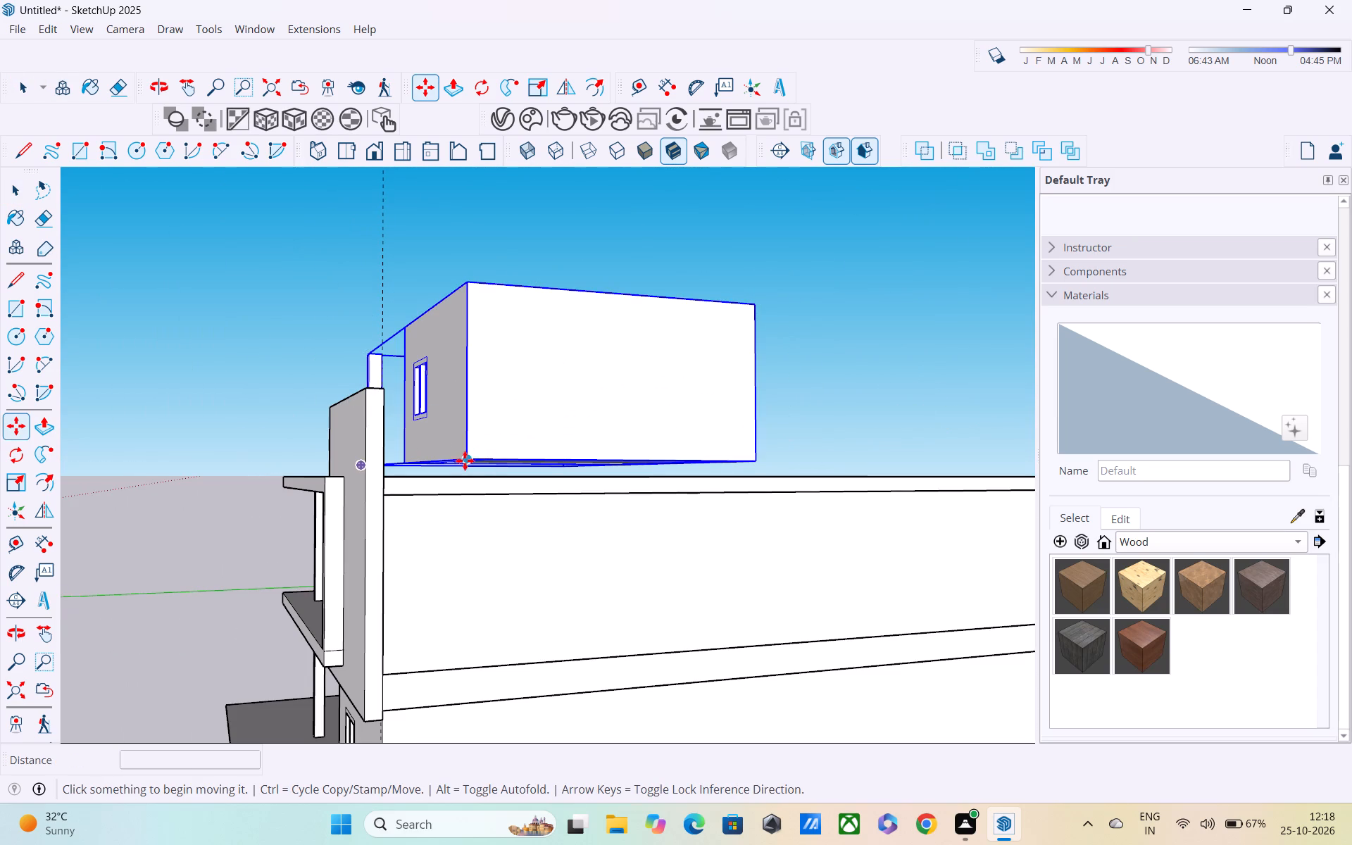
left_click(465, 459)
middle_click_drag(444, 484, 432, 616)
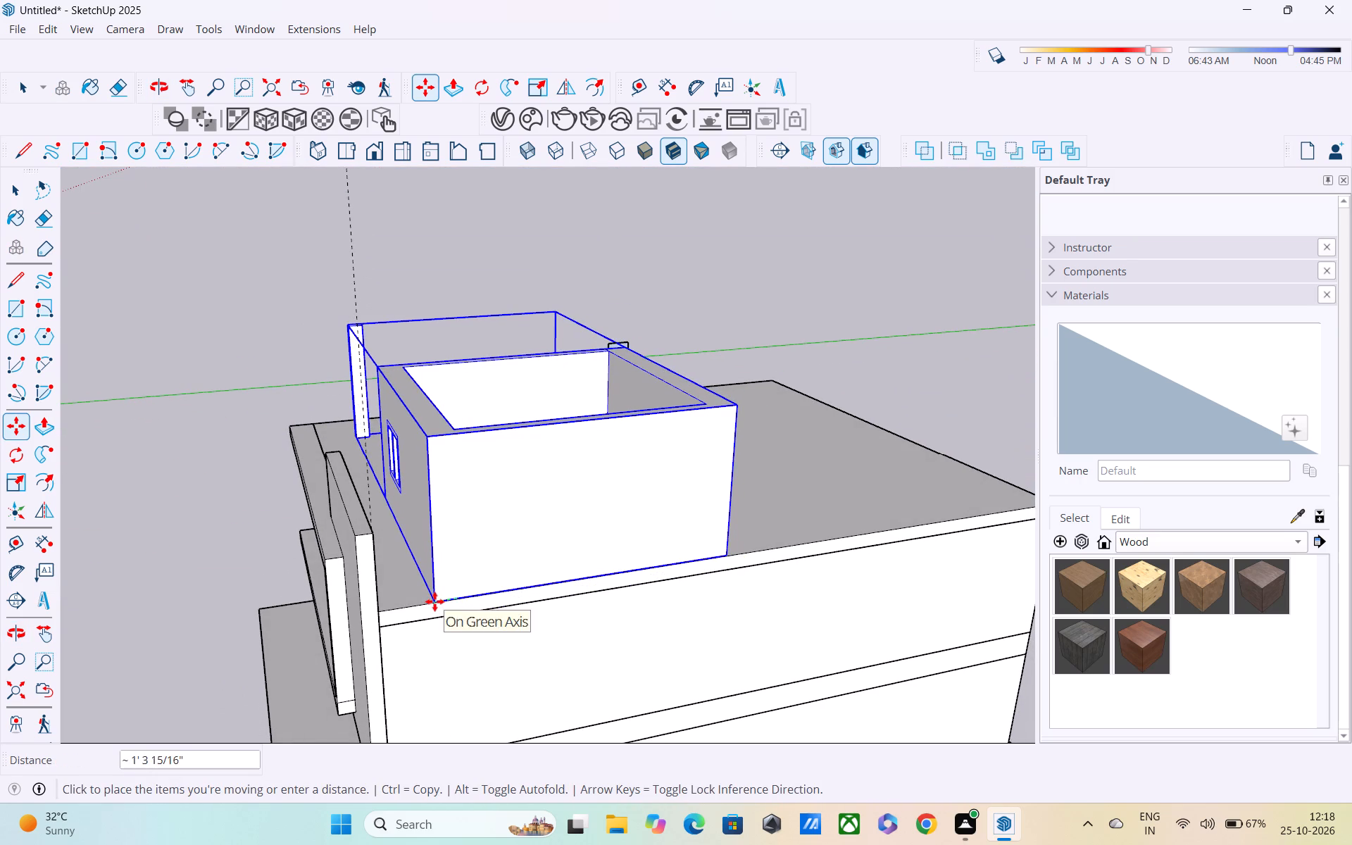
left_click(433, 601)
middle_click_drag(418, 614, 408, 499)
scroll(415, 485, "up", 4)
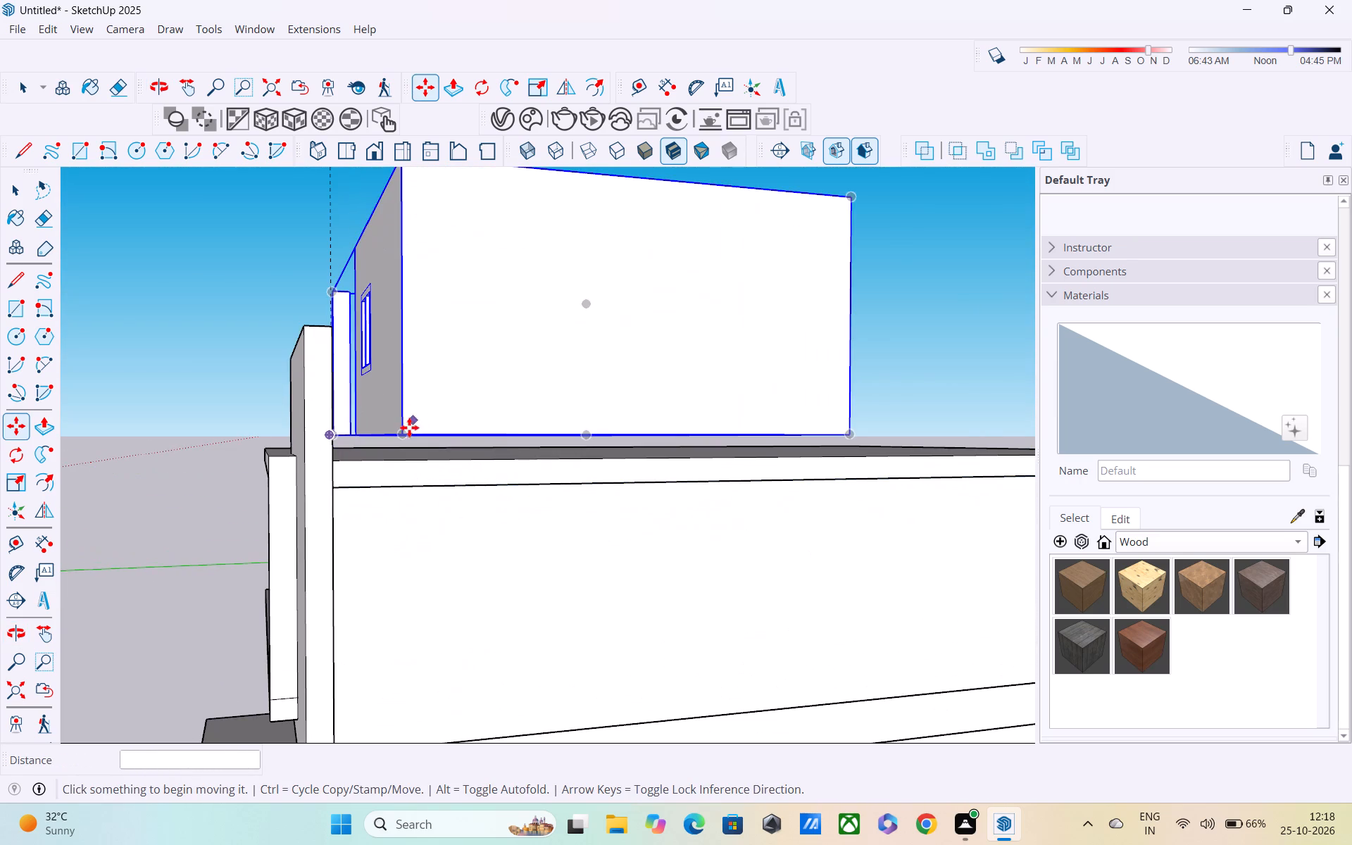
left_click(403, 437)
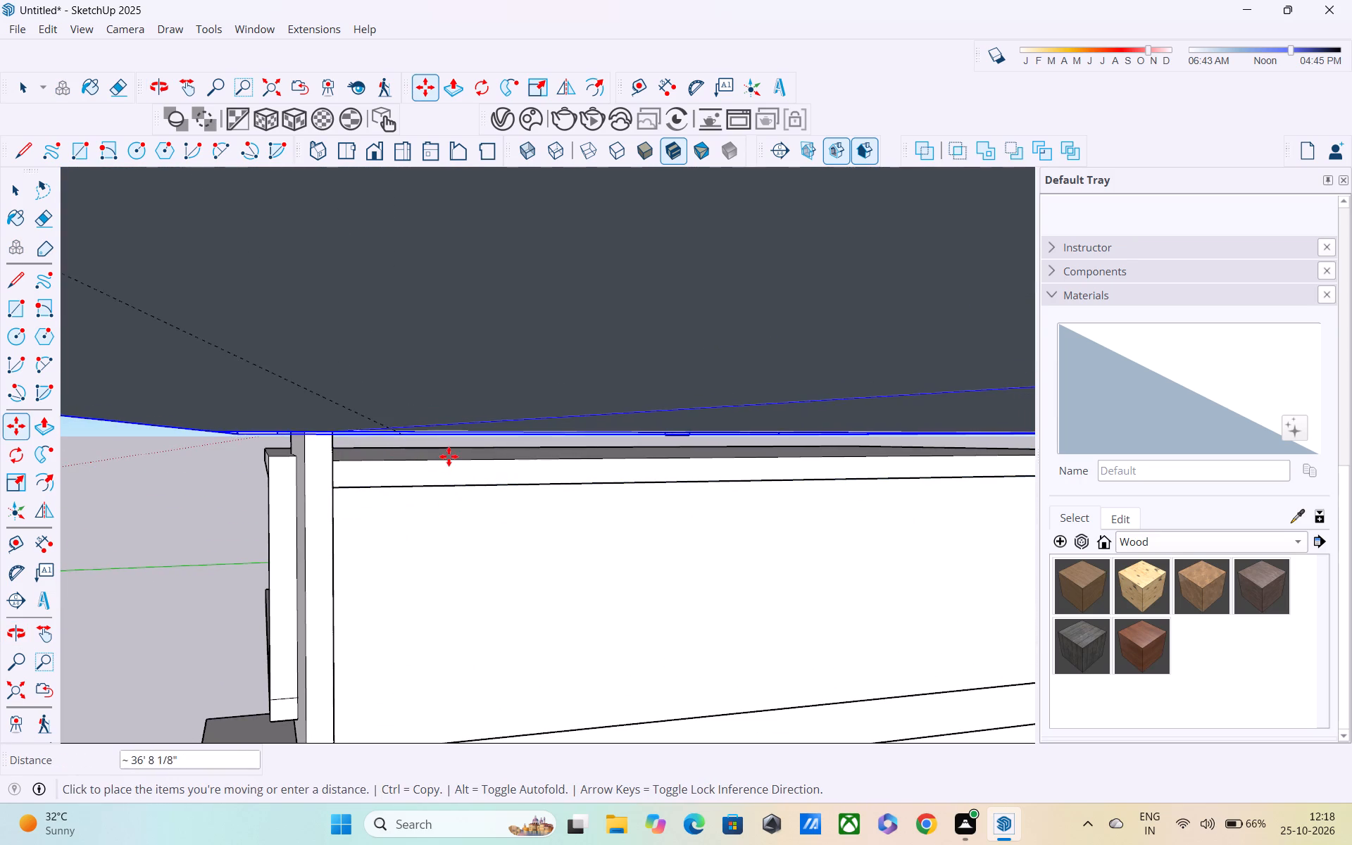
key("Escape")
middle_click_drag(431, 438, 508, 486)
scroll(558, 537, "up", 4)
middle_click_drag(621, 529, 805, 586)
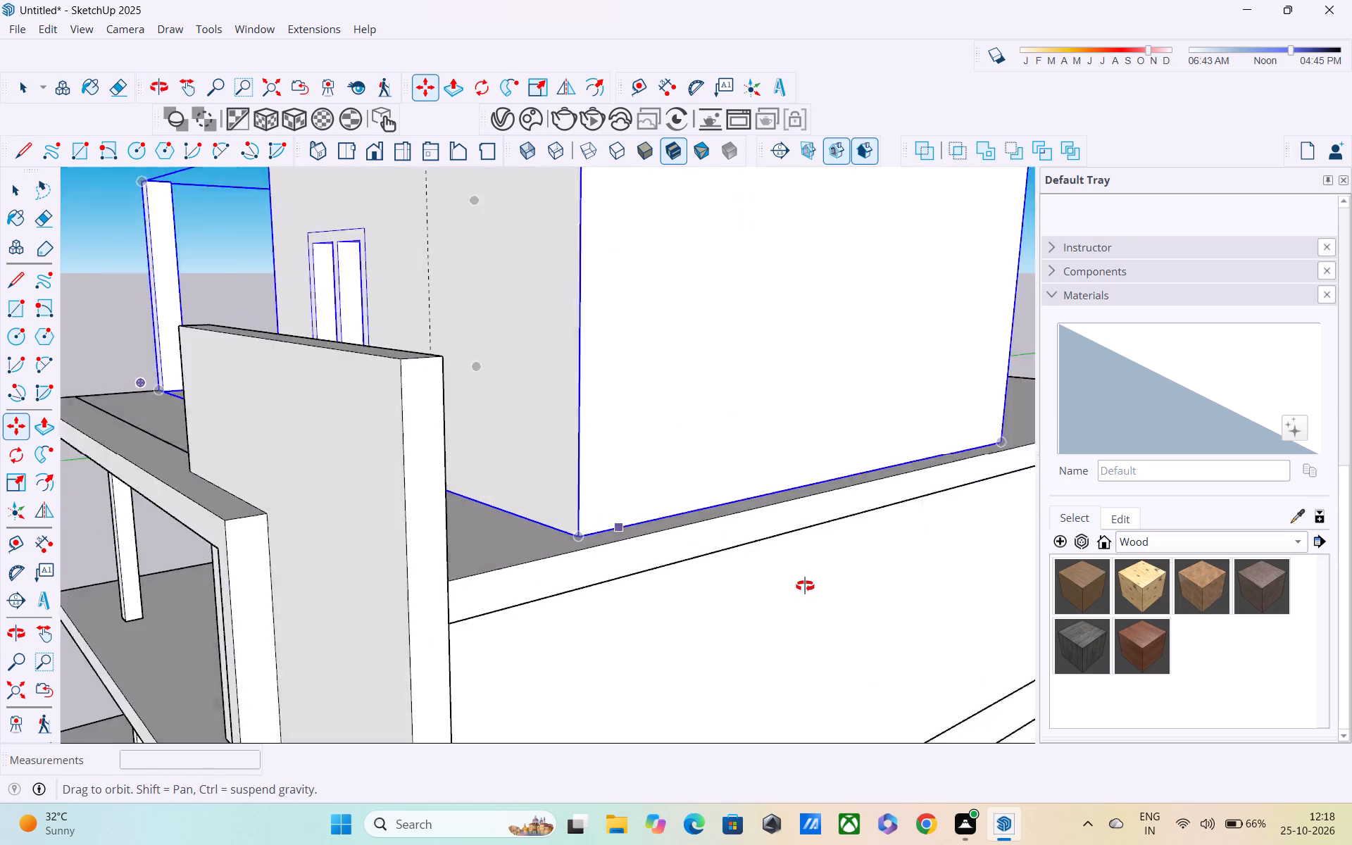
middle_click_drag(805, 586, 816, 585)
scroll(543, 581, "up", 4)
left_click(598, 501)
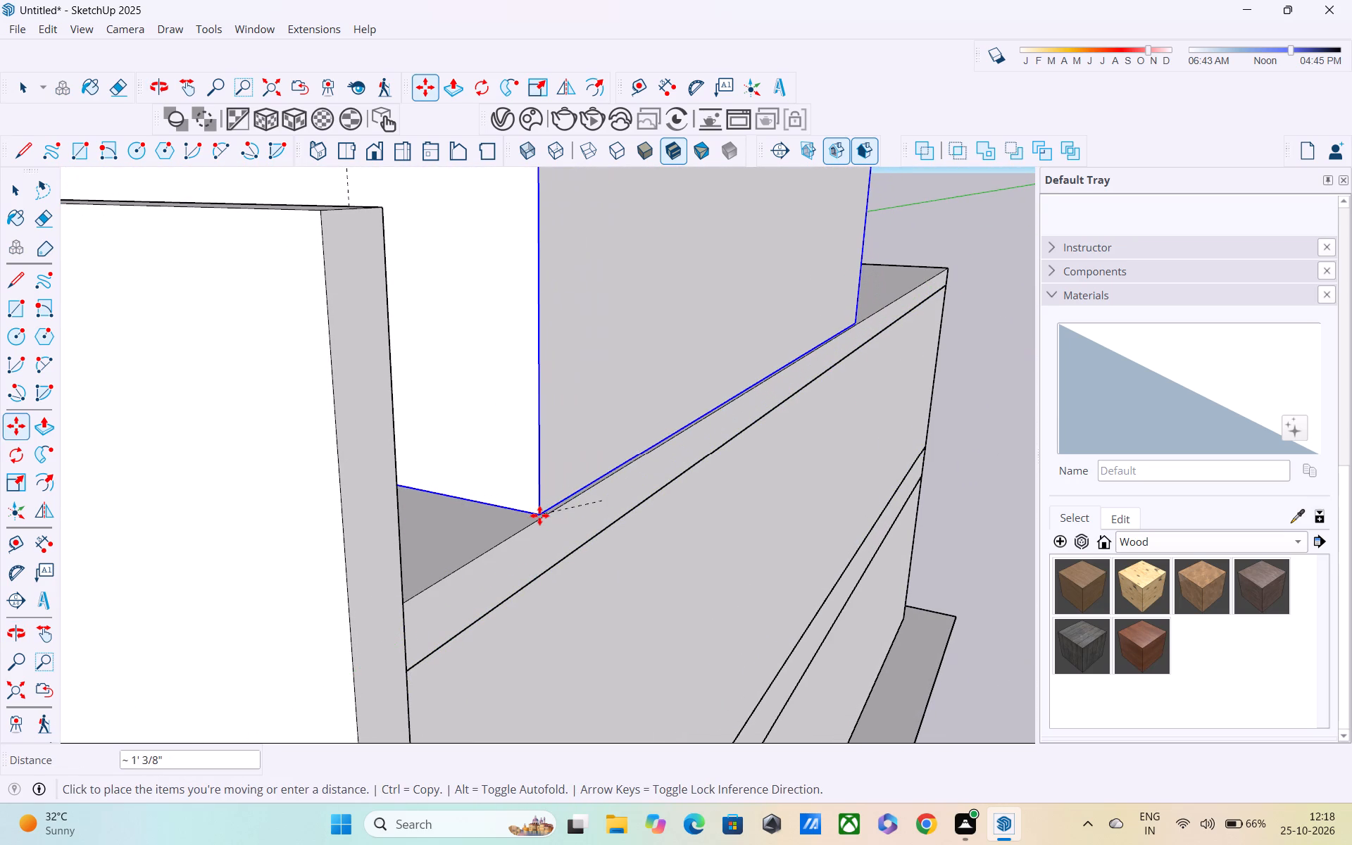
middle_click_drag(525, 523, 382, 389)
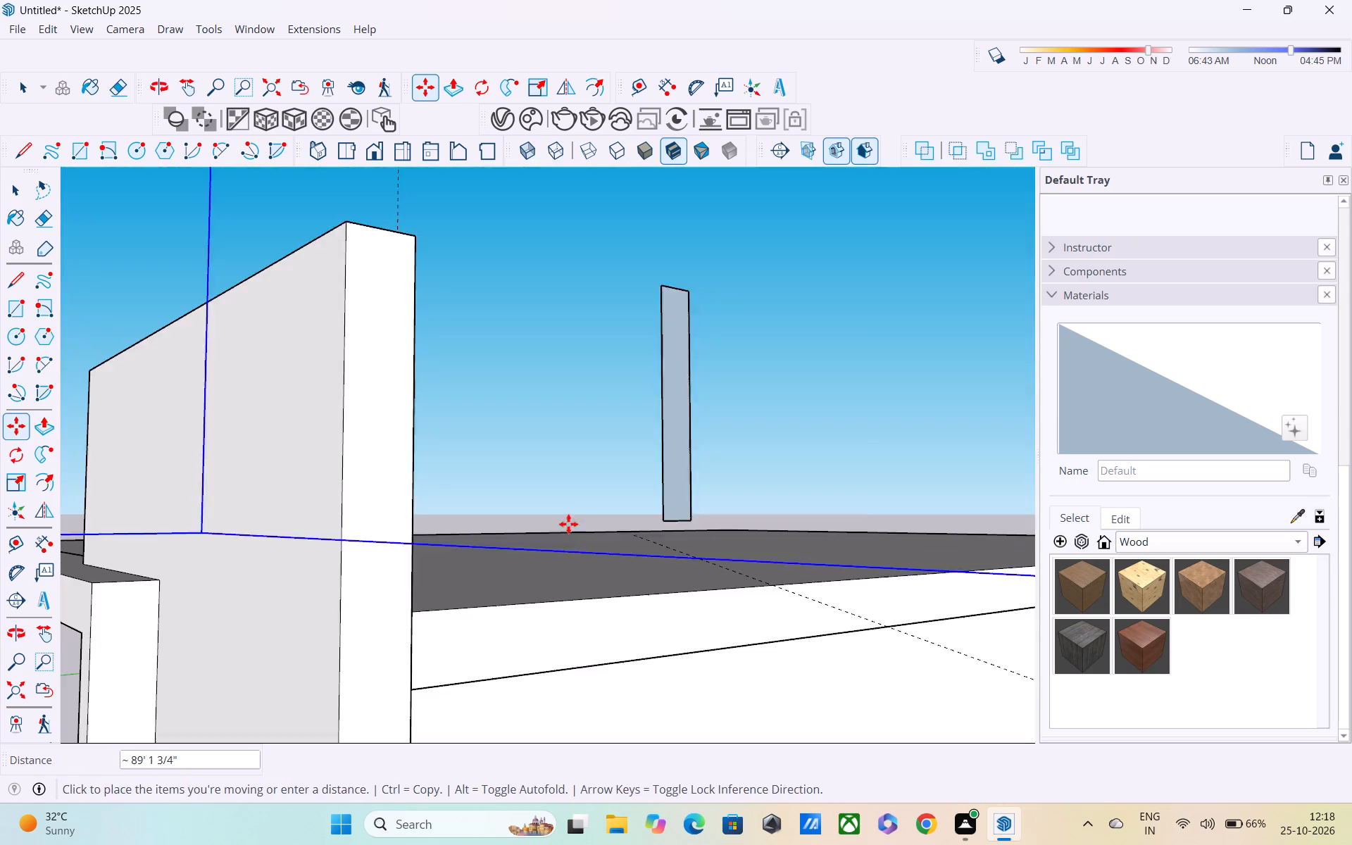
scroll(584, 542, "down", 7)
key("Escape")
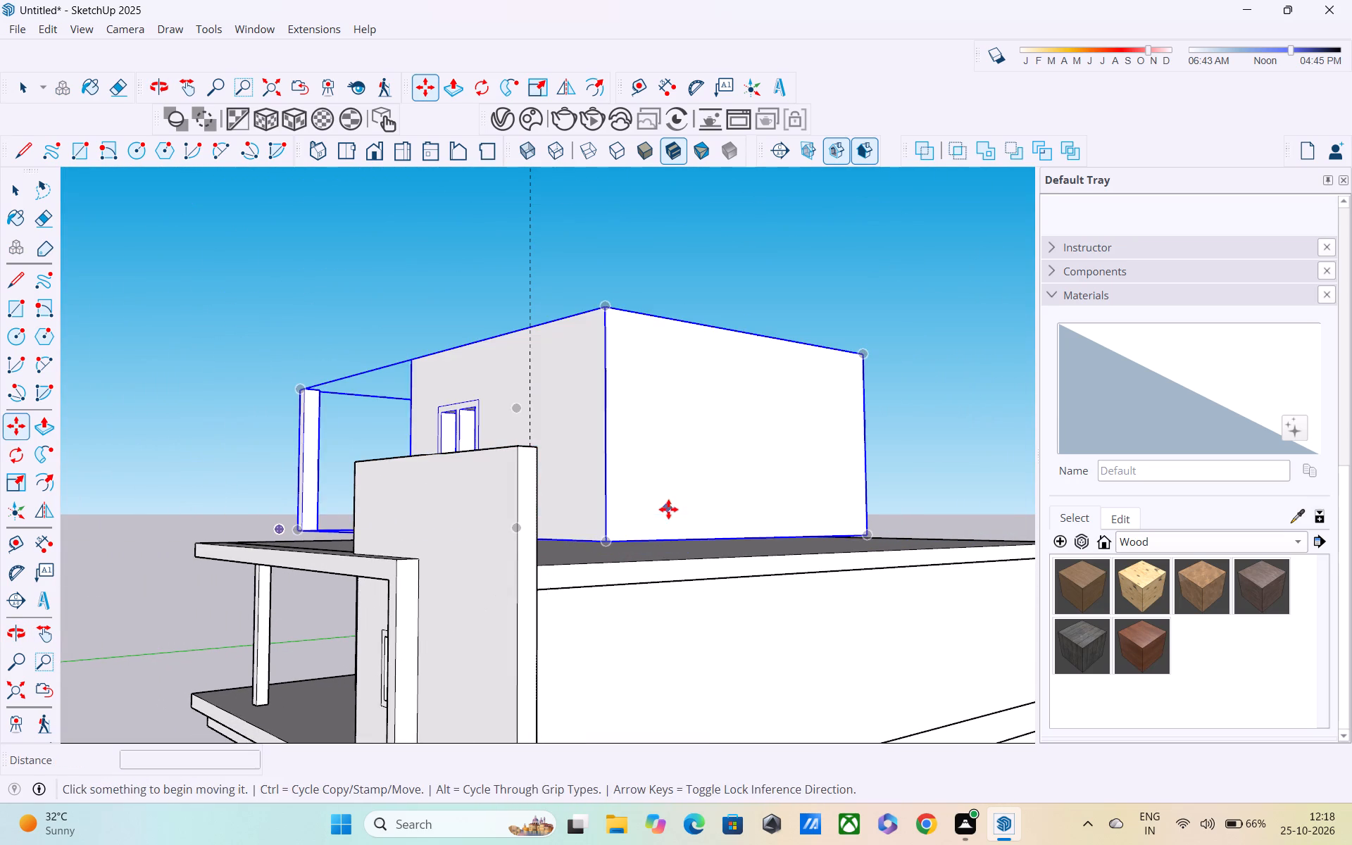
Move the top-storey group about 11' 4" by the room walls' bottom corner away from the parapet wall, down towards the roof slab.
middle_click_drag(672, 530, 315, 518)
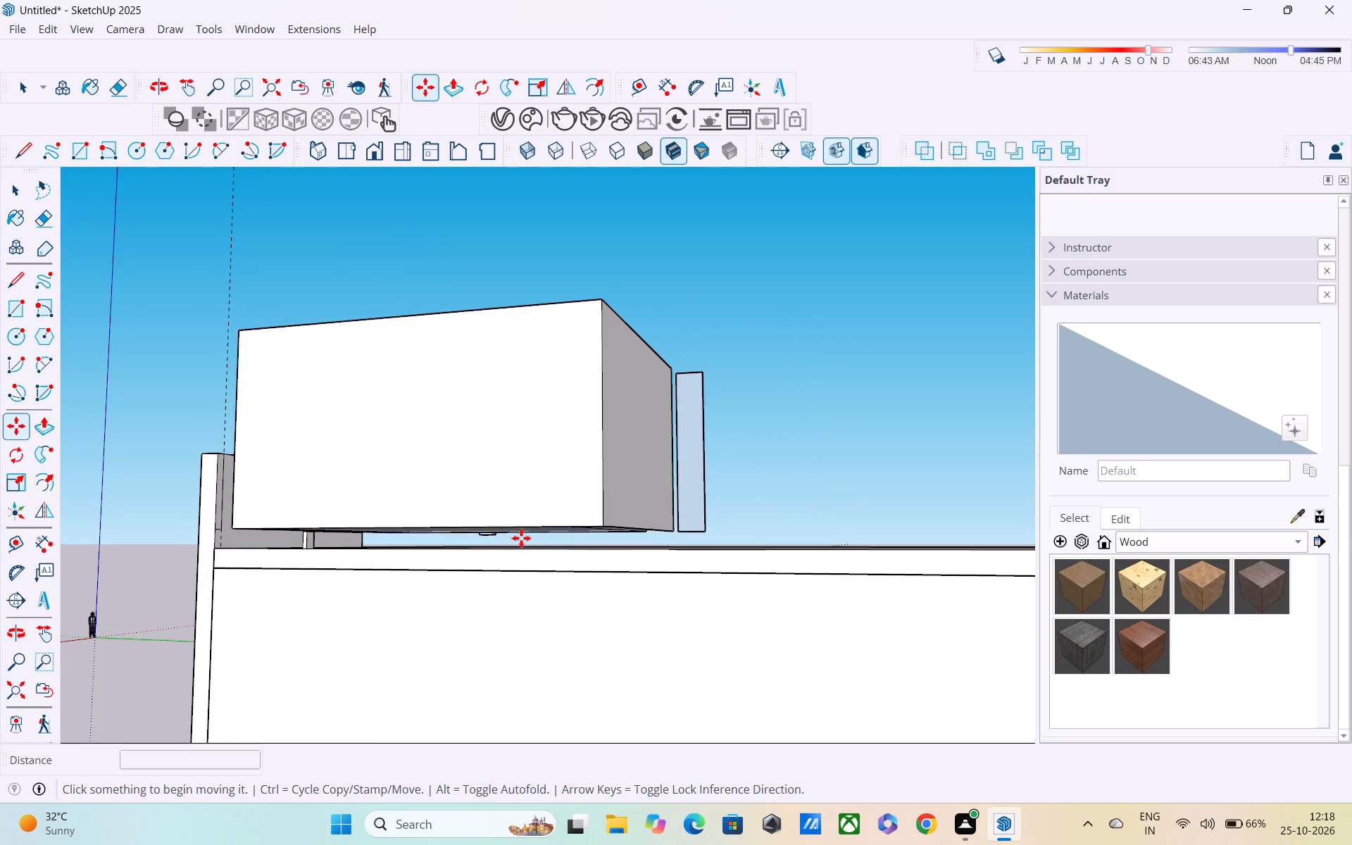
middle_click_drag(521, 538, 586, 453, "shift")
middle_click_drag(599, 451, 643, 430, "shift")
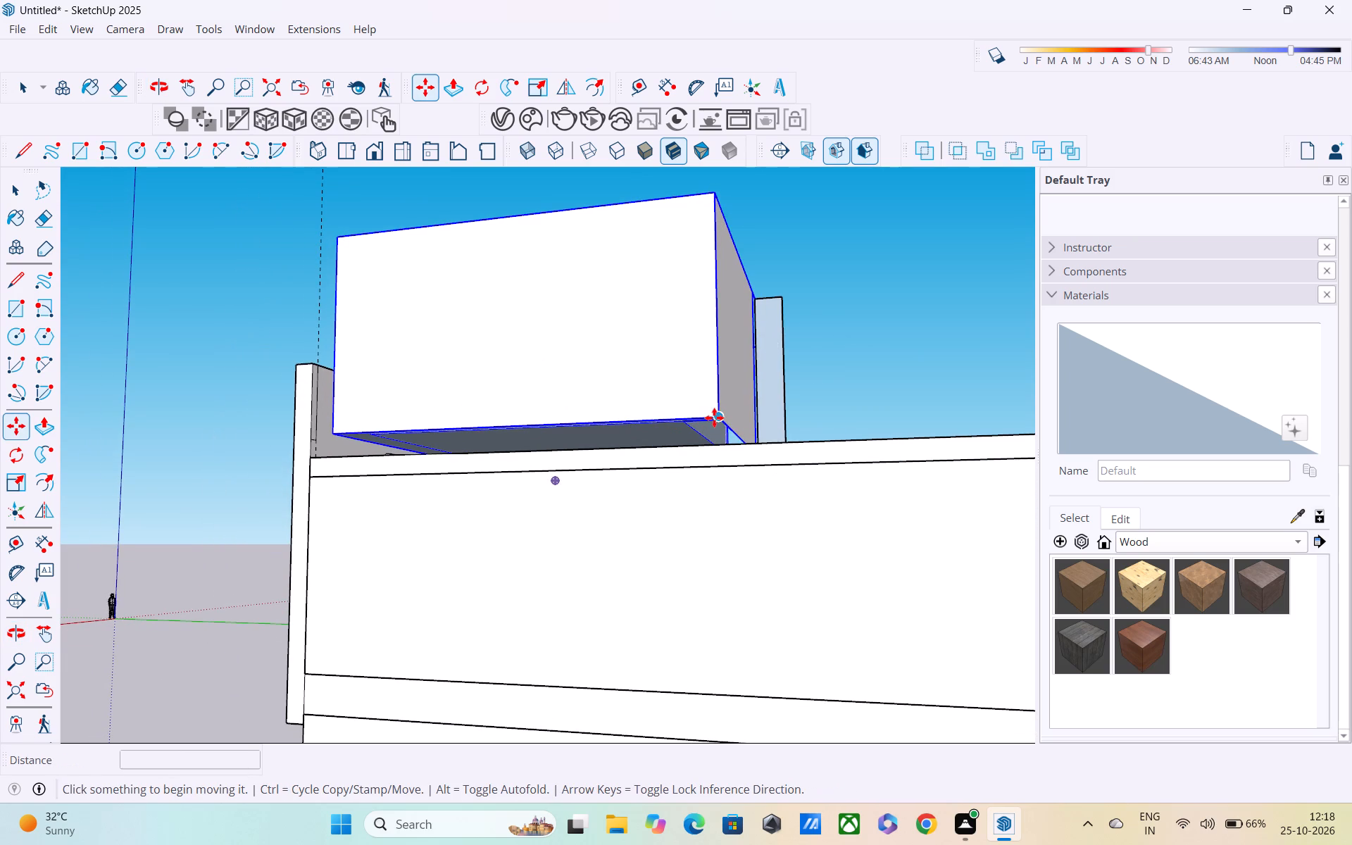
left_click(714, 418)
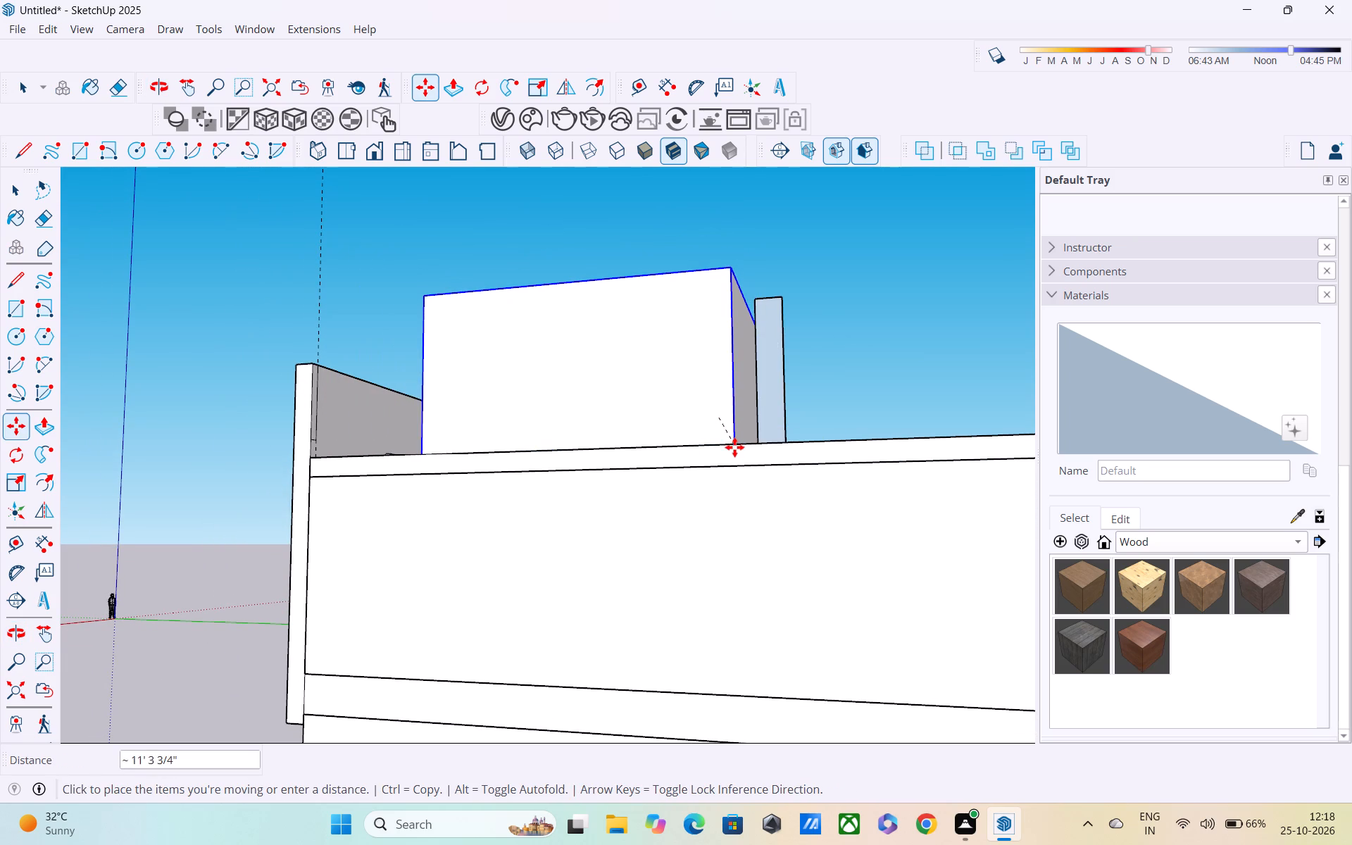
left_click(735, 449)
Shift the top-storey group slightly towards the roof slab's side edge, using the same bottom corner away from the parapet wall.
middle_click_drag(742, 449, 601, 565)
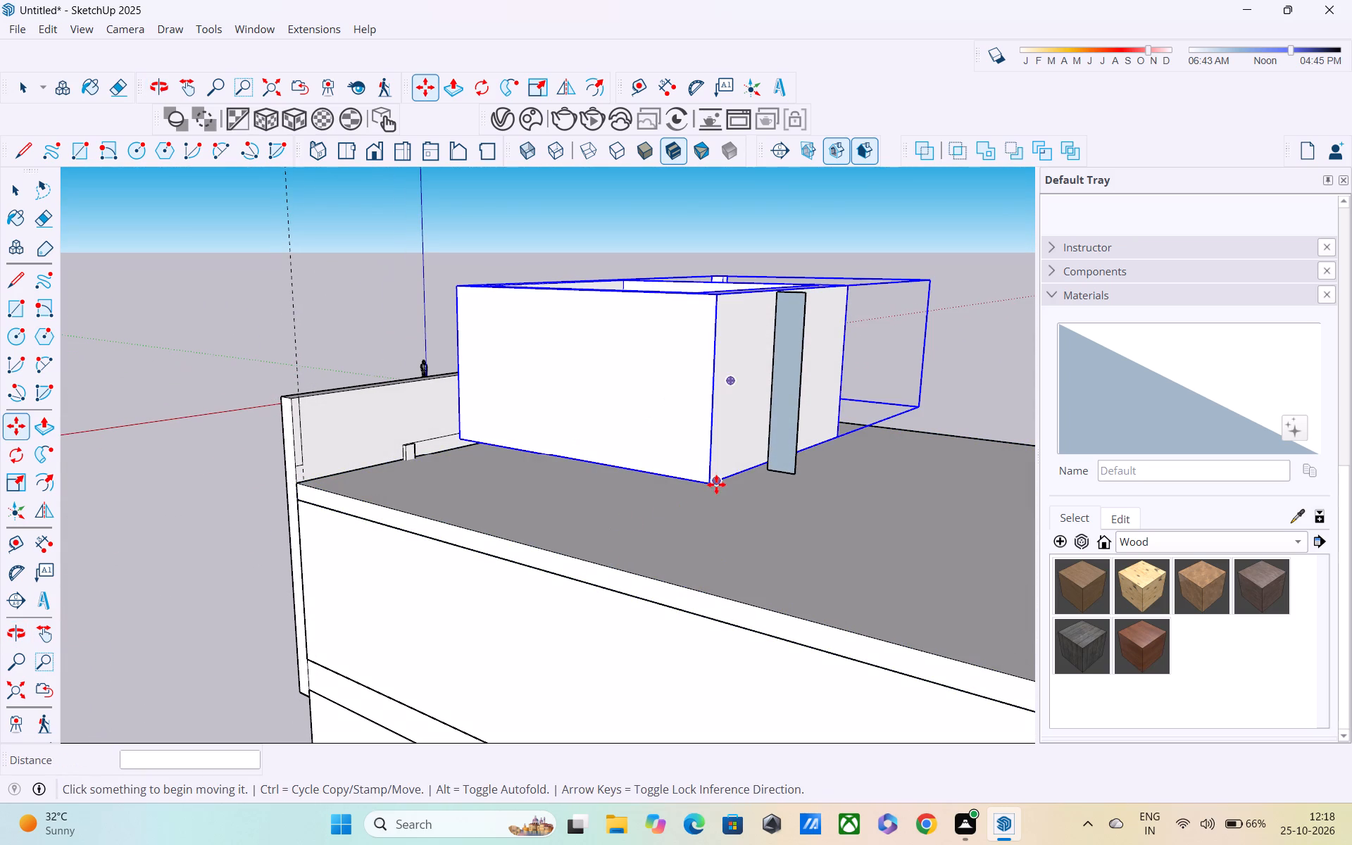
left_click(713, 482)
left_click_drag(691, 516, 689, 524)
Reposition the top-storey group over the roof slab near its side edge, by the room walls' bottom corner away from the parapet wall.
middle_click_drag(677, 532, 627, 497)
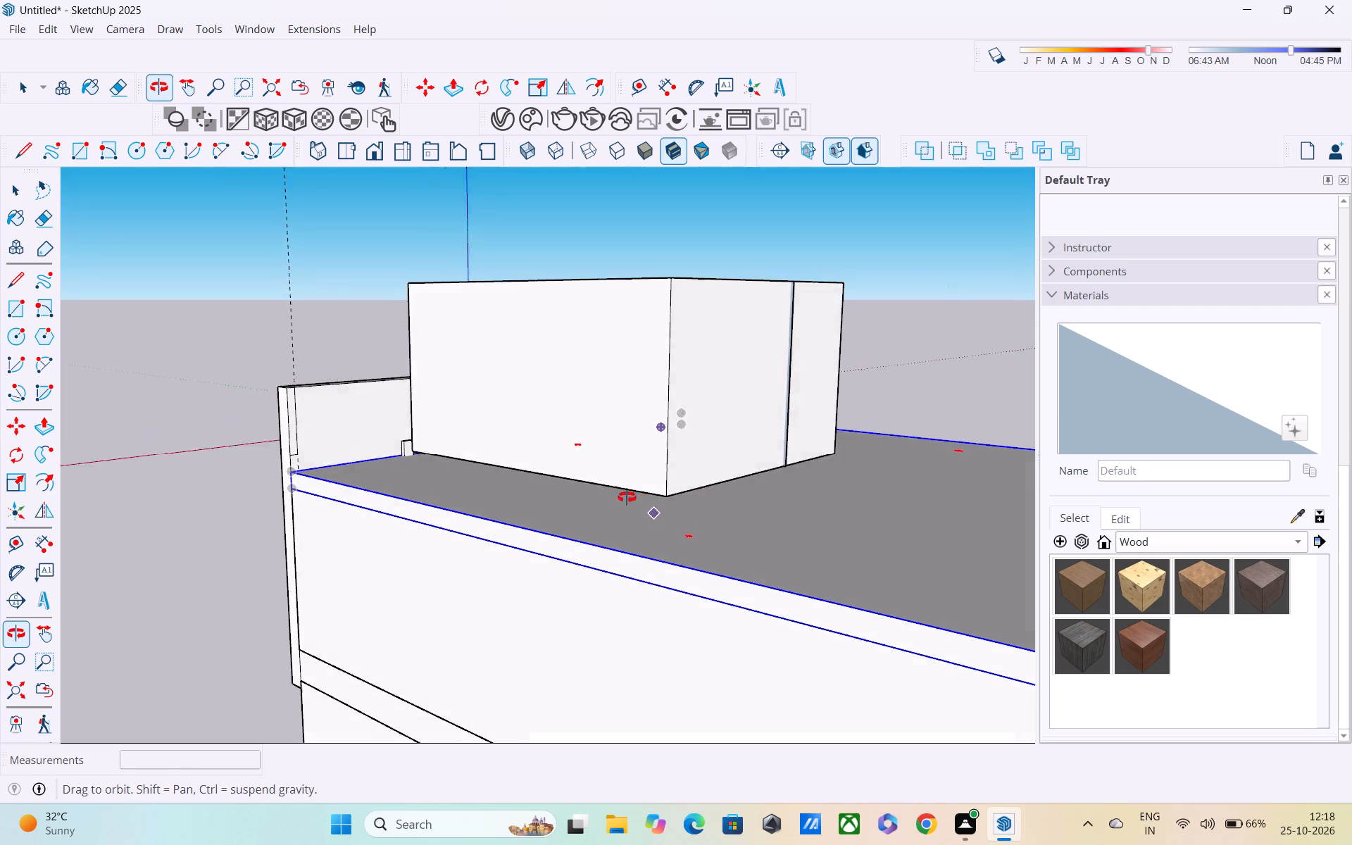
middle_click_drag(627, 497, 596, 482)
scroll(597, 446, "up", 3)
left_click_drag(599, 466, 672, 549)
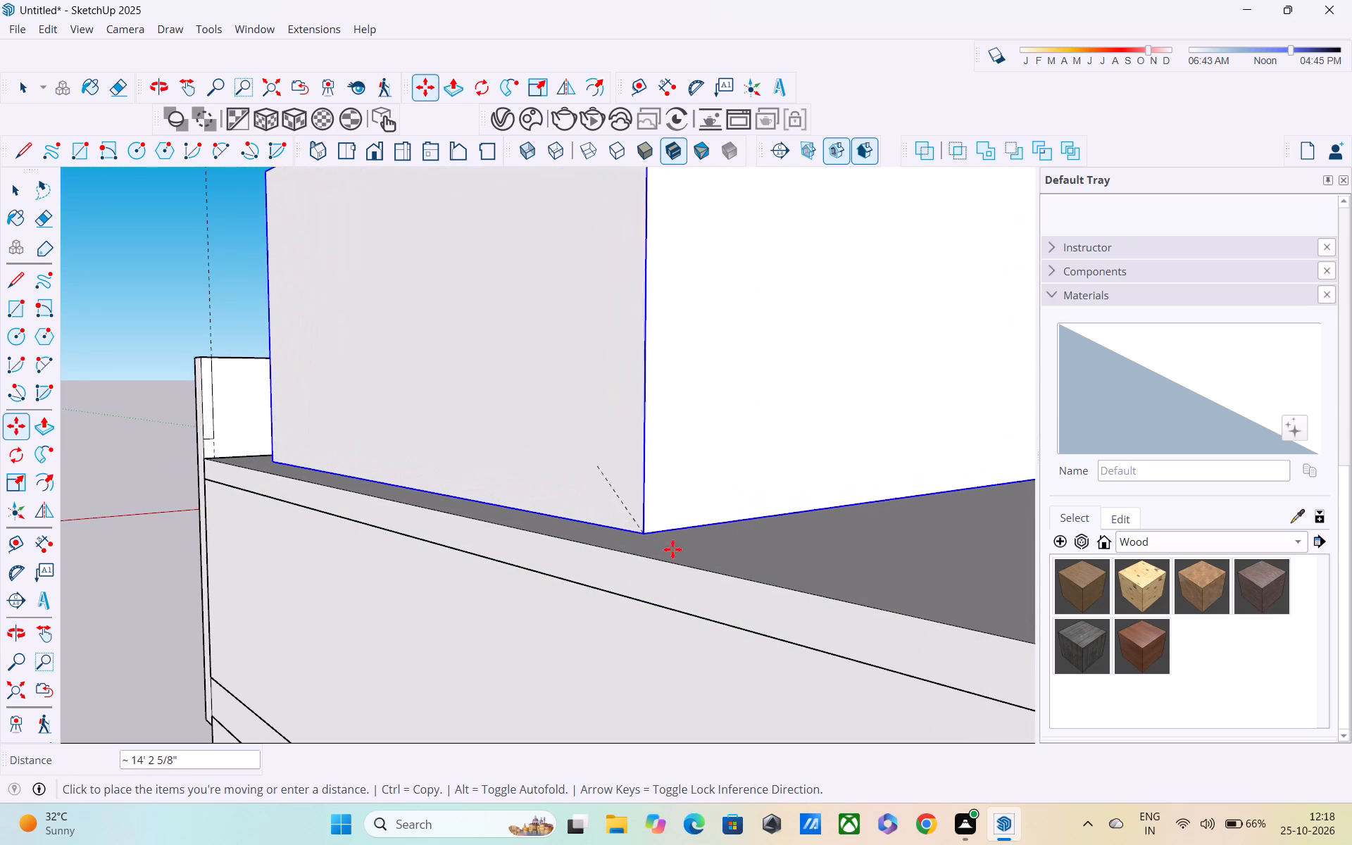
left_click_drag(672, 549, 615, 502)
Move the top-storey group about 4' 9" by the room walls' bottom corner away from the parapet wall, onto the roof slab's side edge.
scroll(613, 501, "down", 10)
middle_click(615, 486)
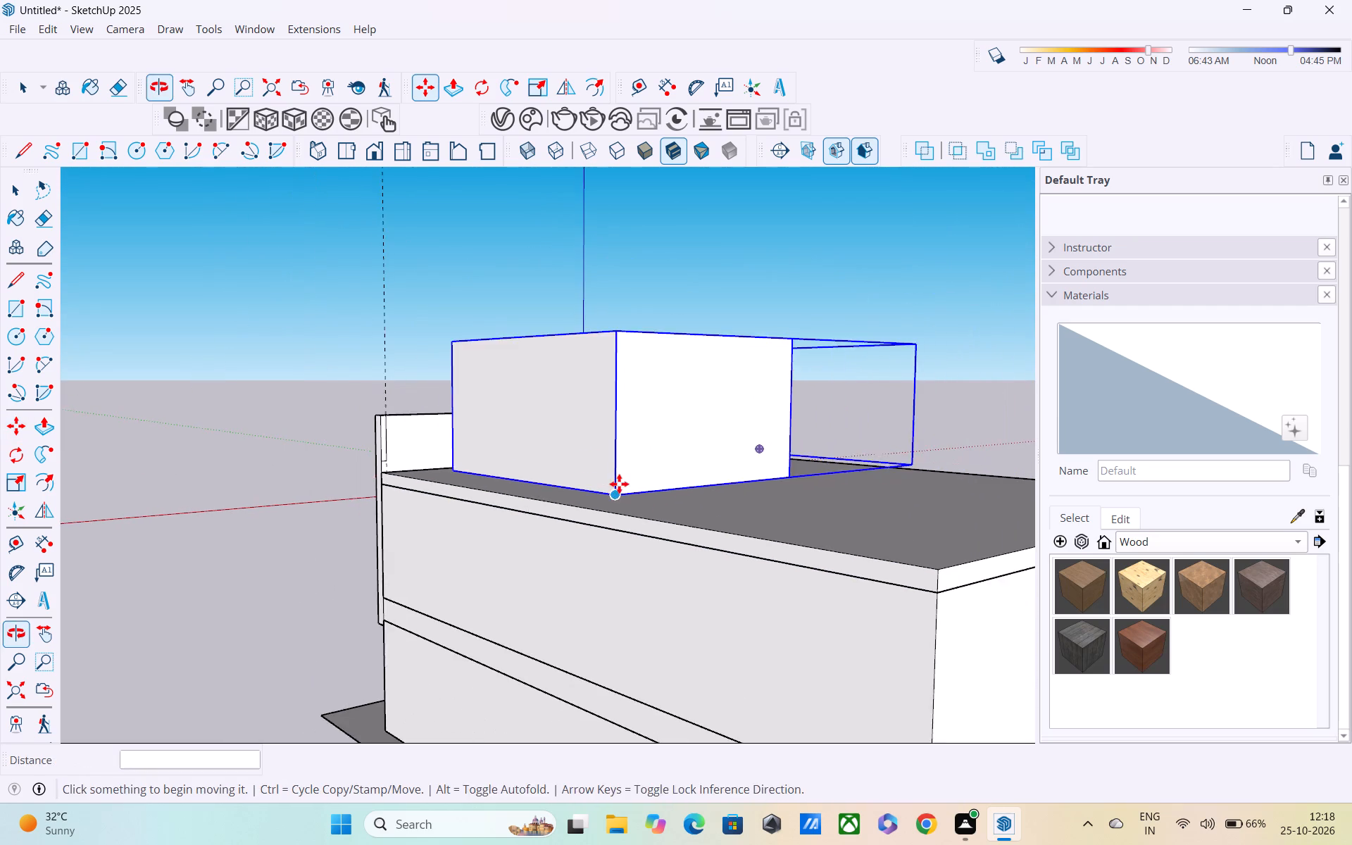
scroll(619, 484, "down", 5)
middle_click_drag(635, 483, 287, 553)
scroll(349, 549, "down", 3)
middle_click_drag(428, 525, 552, 413)
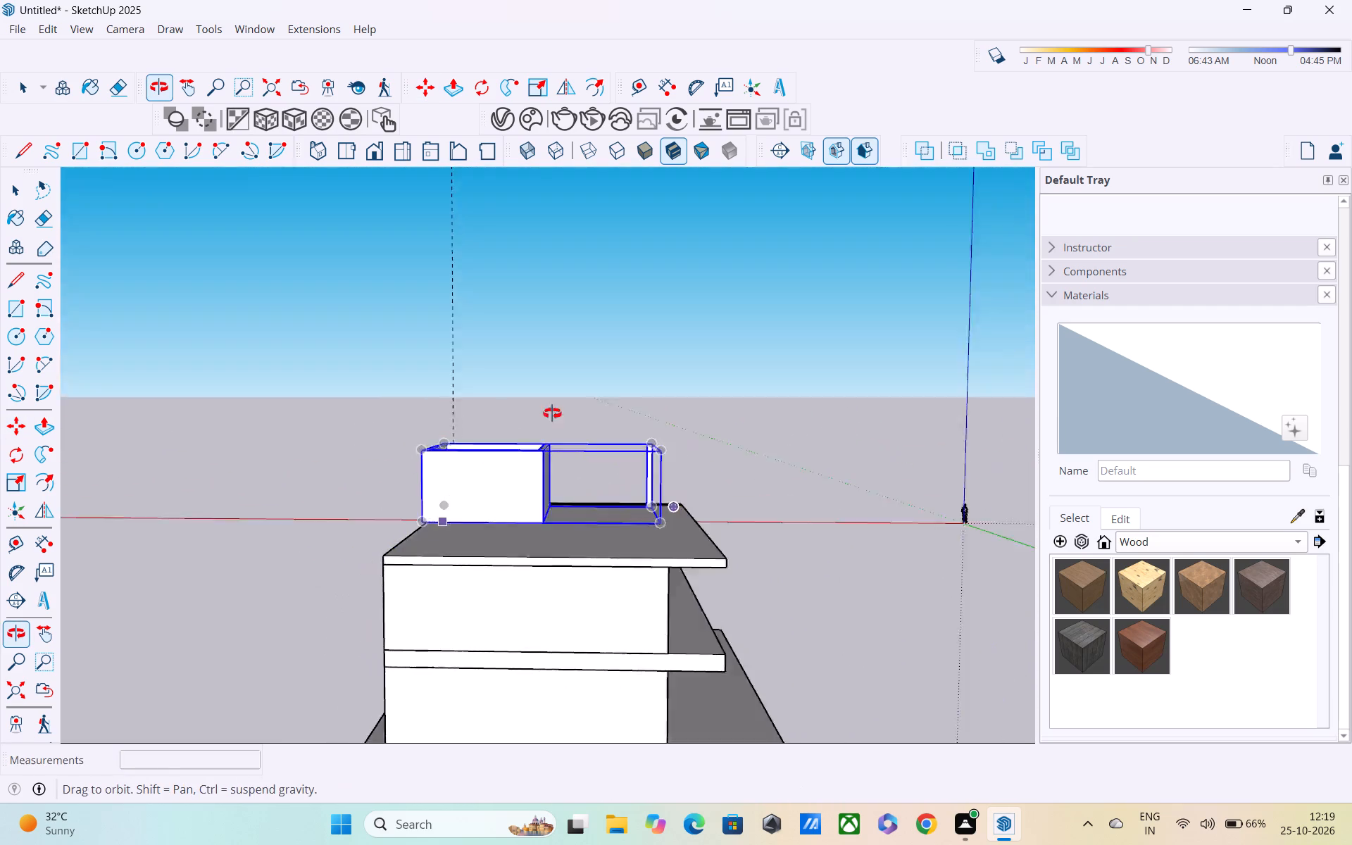
middle_click_drag(552, 413, 565, 391)
scroll(472, 534, "up", 4)
middle_click_drag(453, 501, 614, 515)
scroll(470, 485, "up", 4)
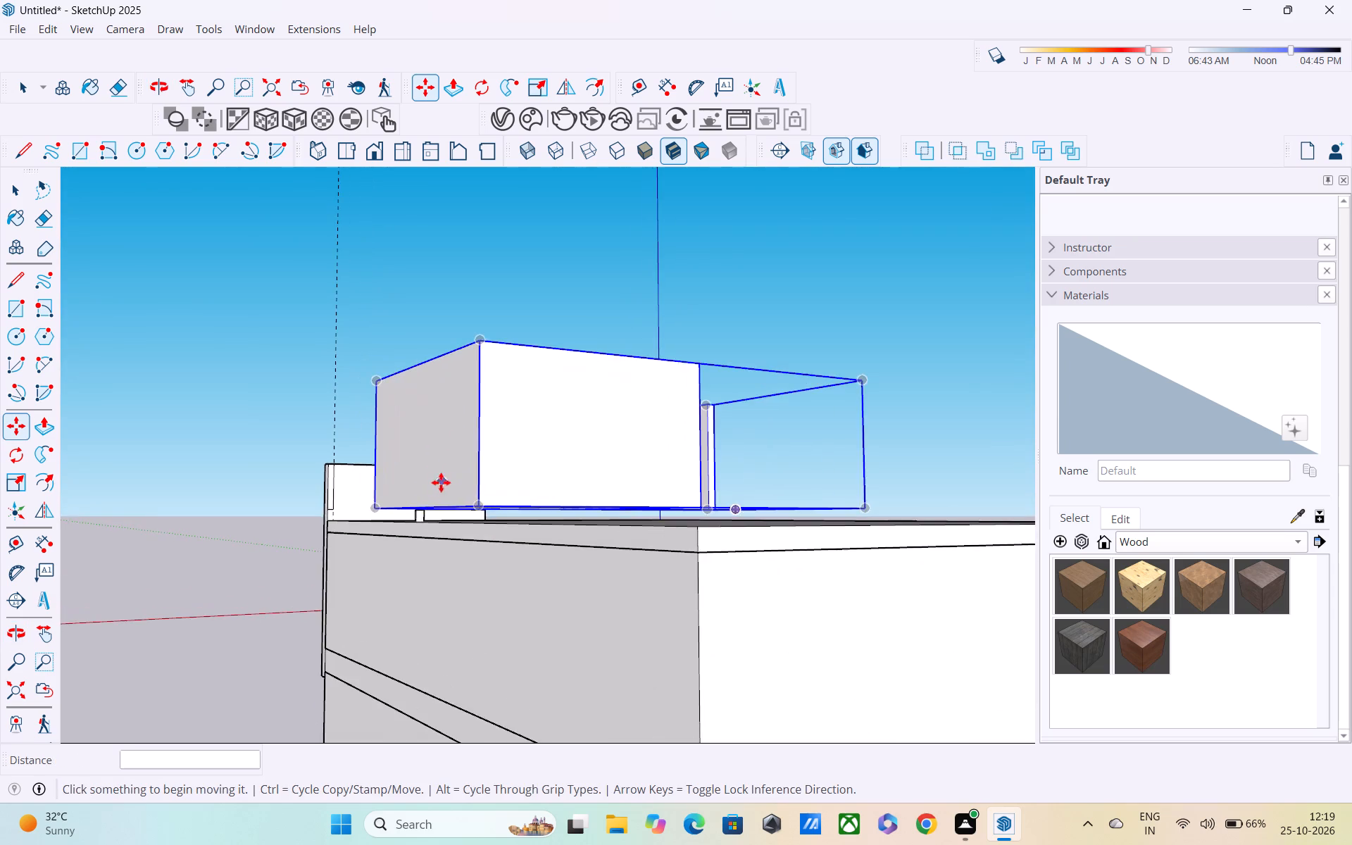
middle_click_drag(466, 511, 520, 552)
scroll(517, 555, "up", 6)
left_click(541, 549)
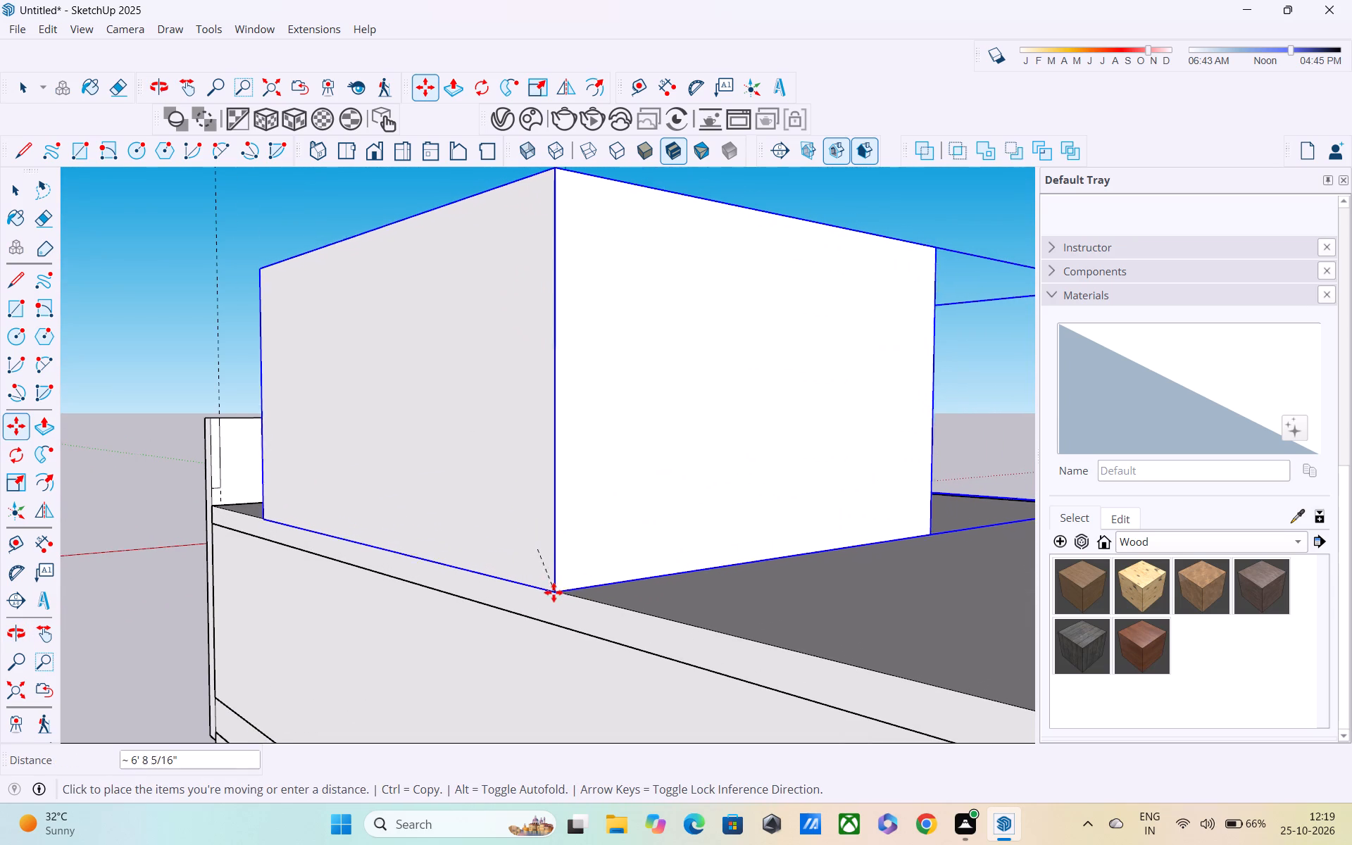
scroll(552, 583, "down", 2)
middle_click_drag(550, 577, 284, 618)
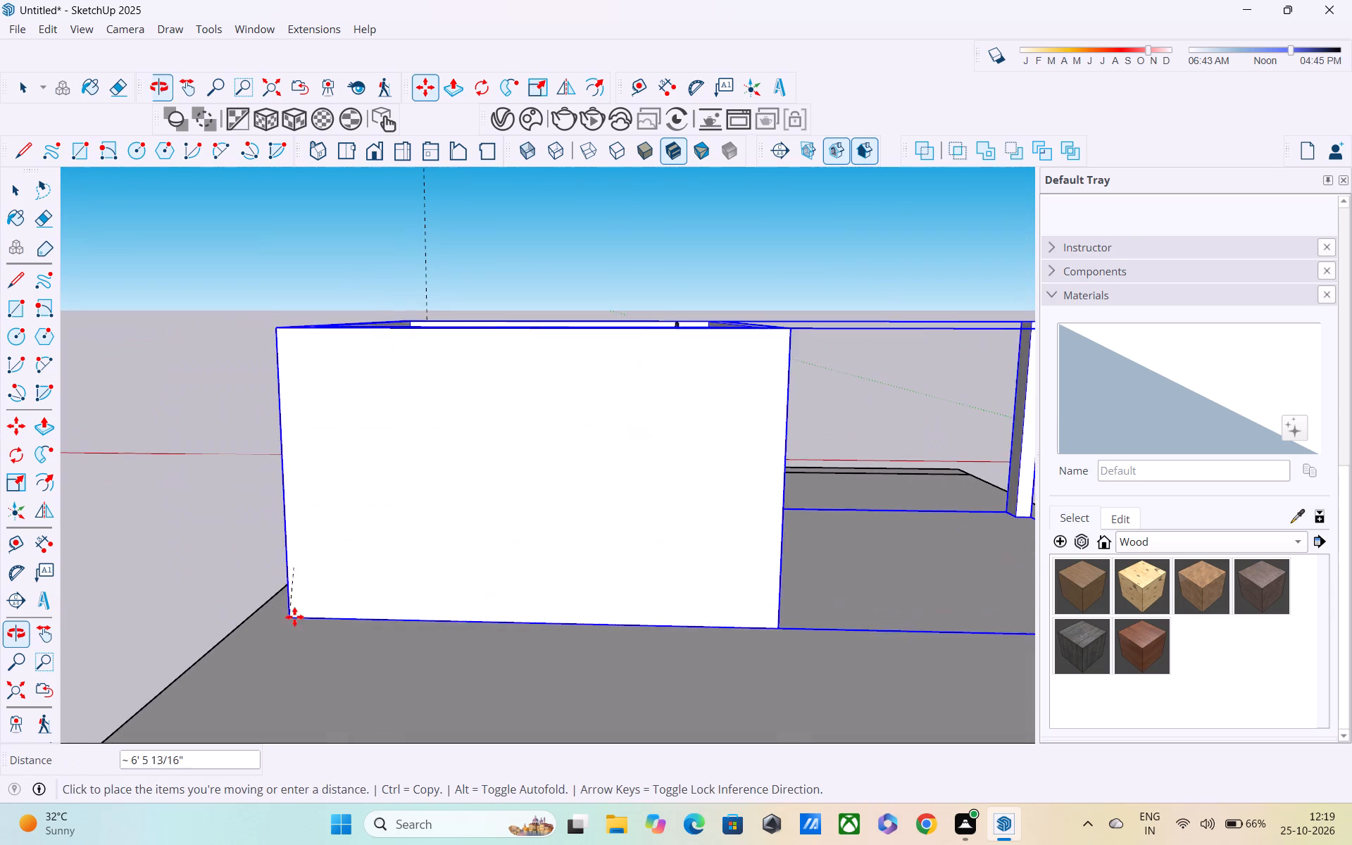
middle_click_drag(362, 619, 539, 568)
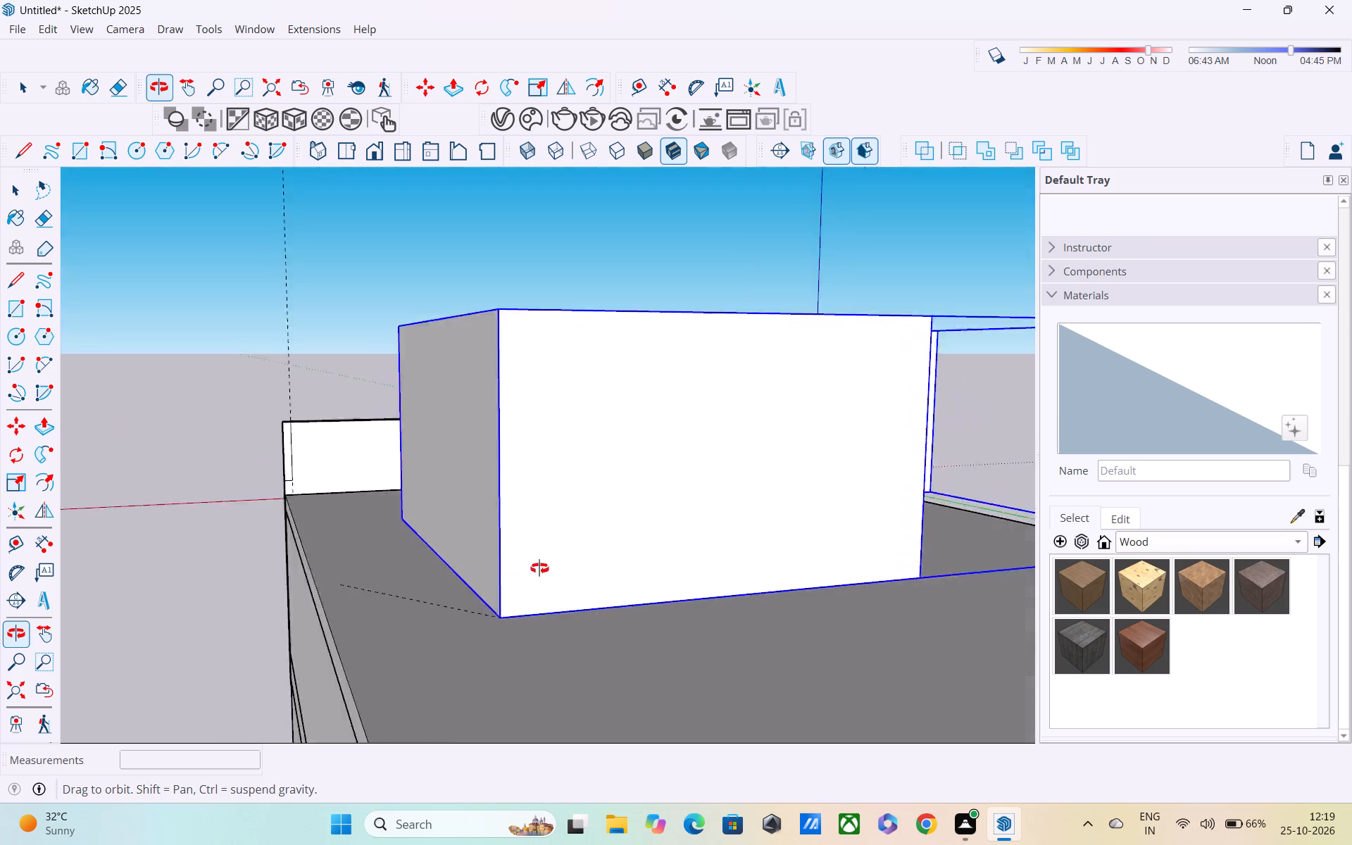
middle_click_drag(539, 568, 584, 519)
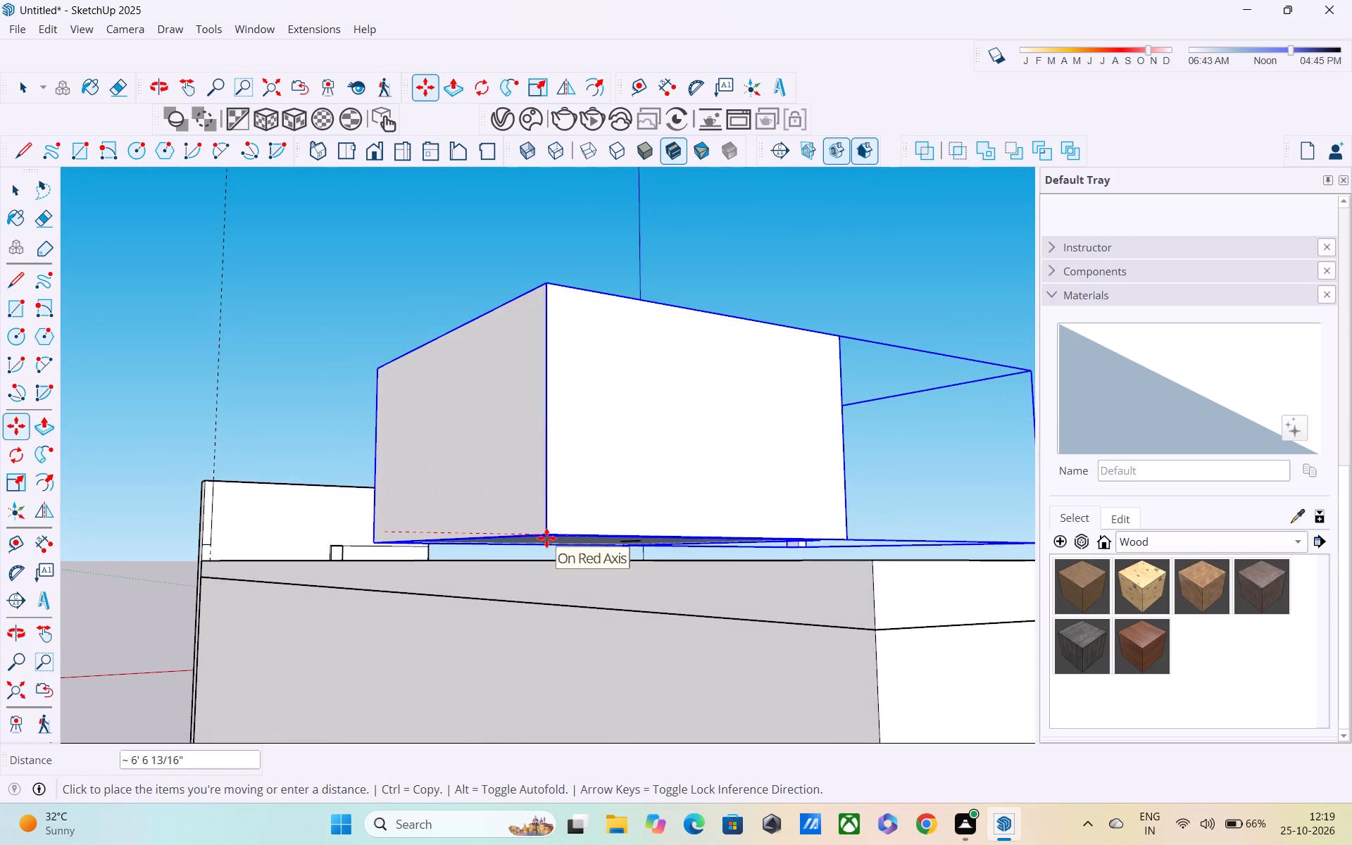
middle_click_drag(550, 540, 749, 595)
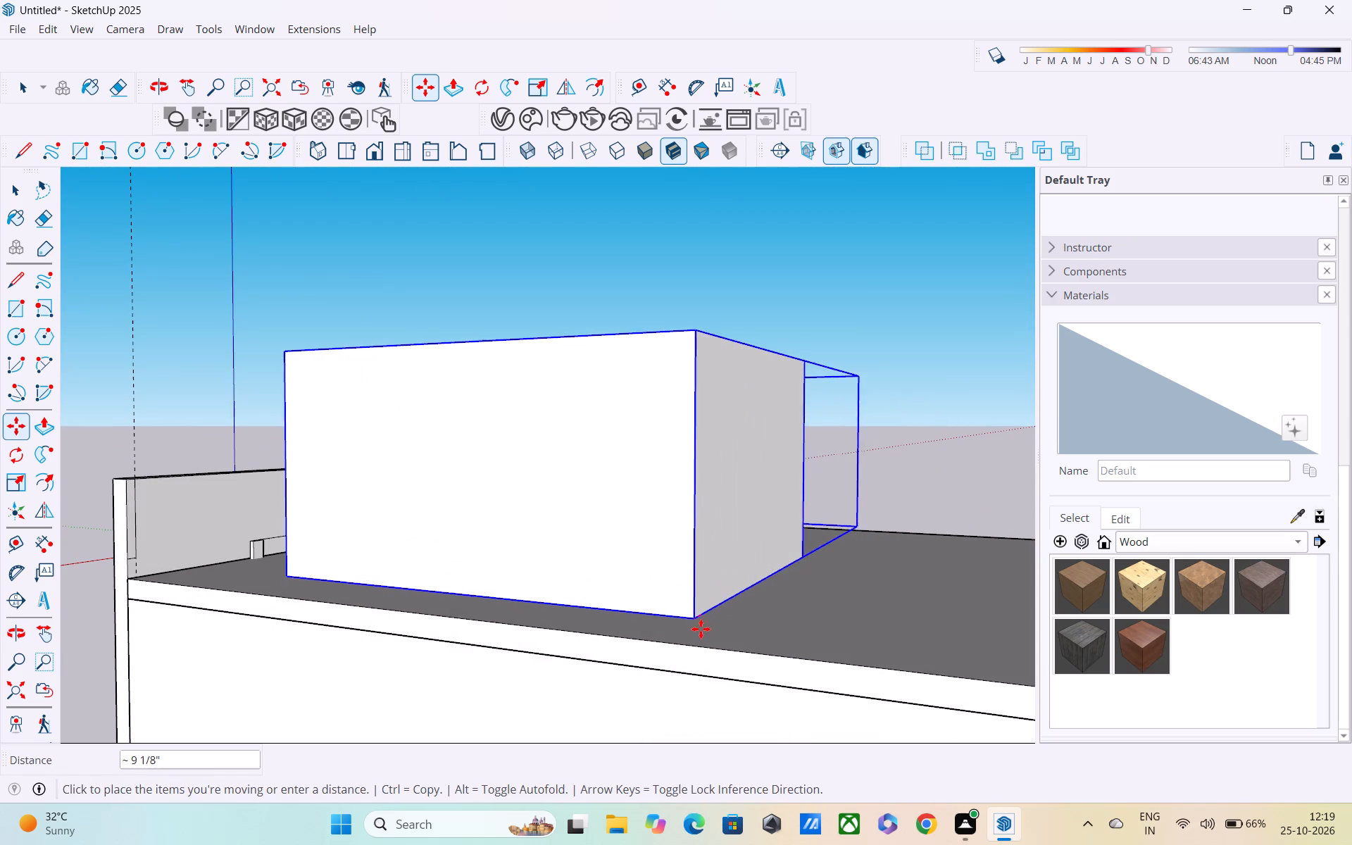
left_click(704, 648)
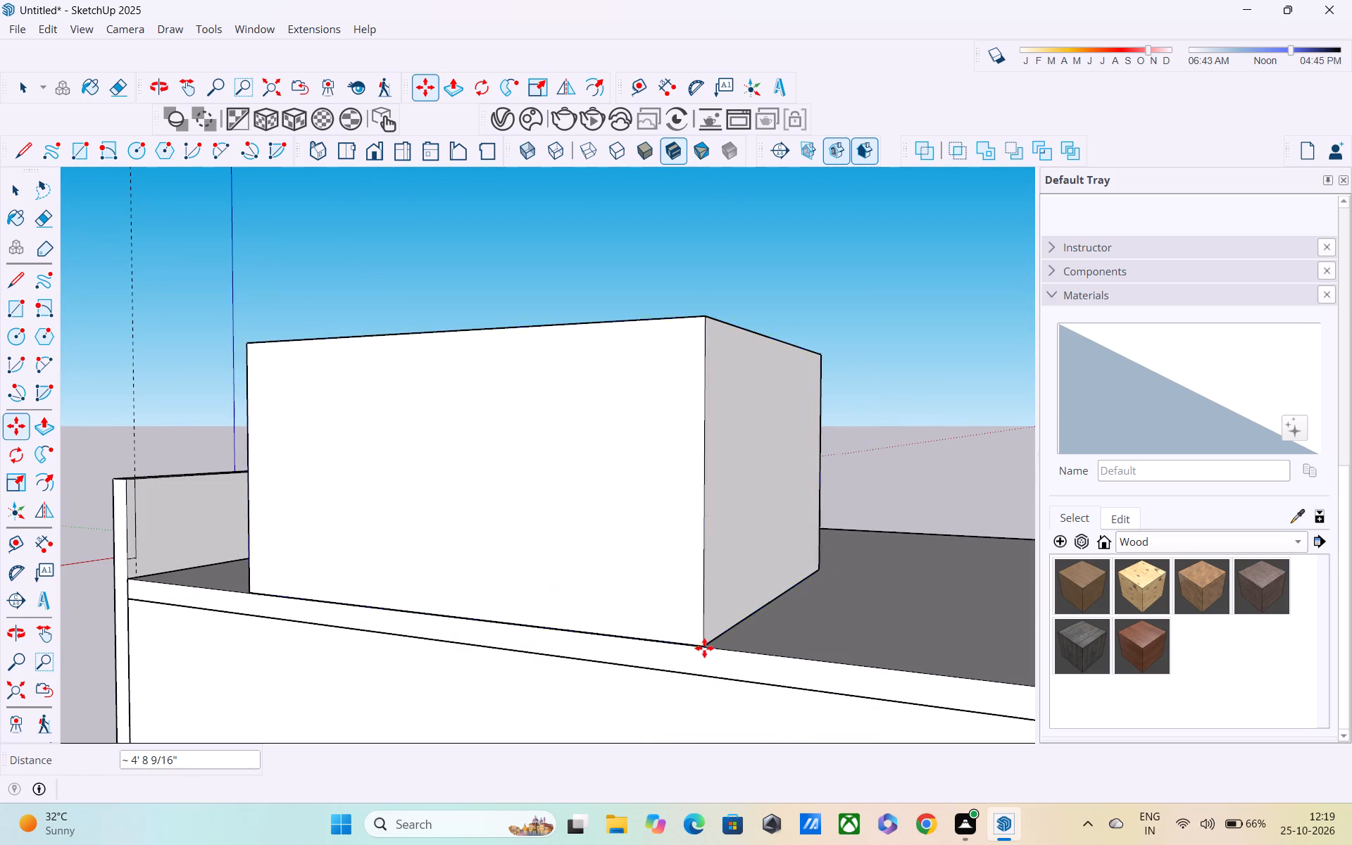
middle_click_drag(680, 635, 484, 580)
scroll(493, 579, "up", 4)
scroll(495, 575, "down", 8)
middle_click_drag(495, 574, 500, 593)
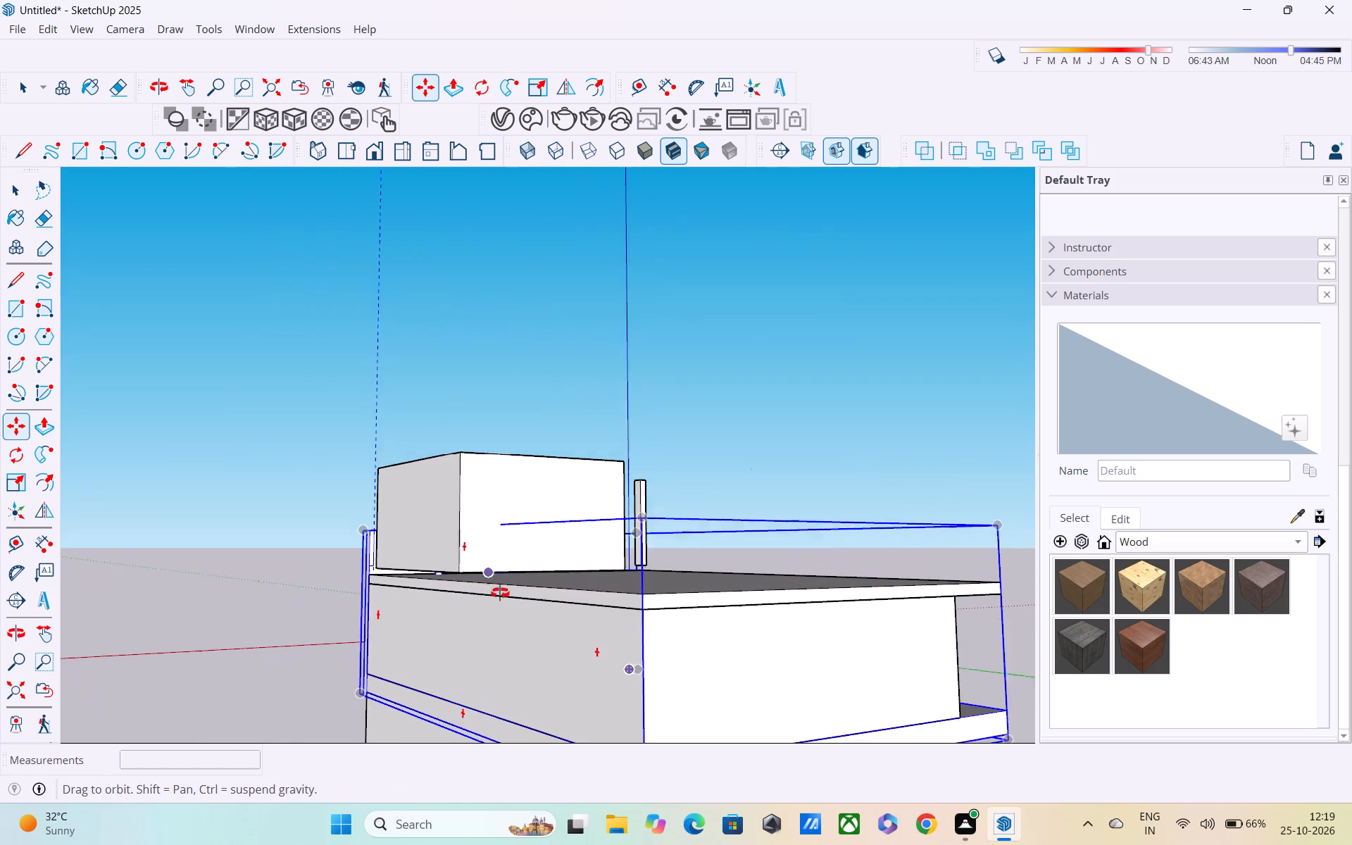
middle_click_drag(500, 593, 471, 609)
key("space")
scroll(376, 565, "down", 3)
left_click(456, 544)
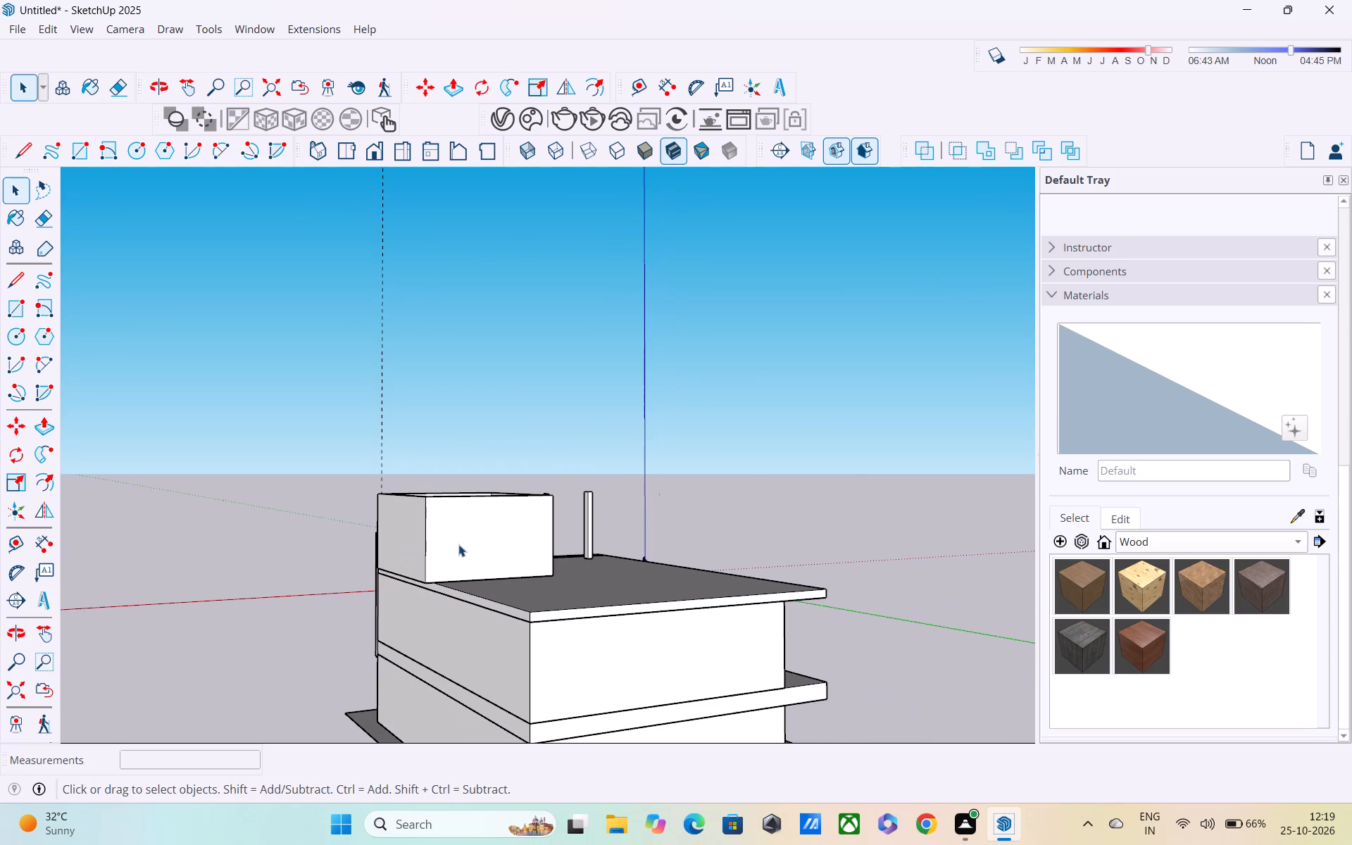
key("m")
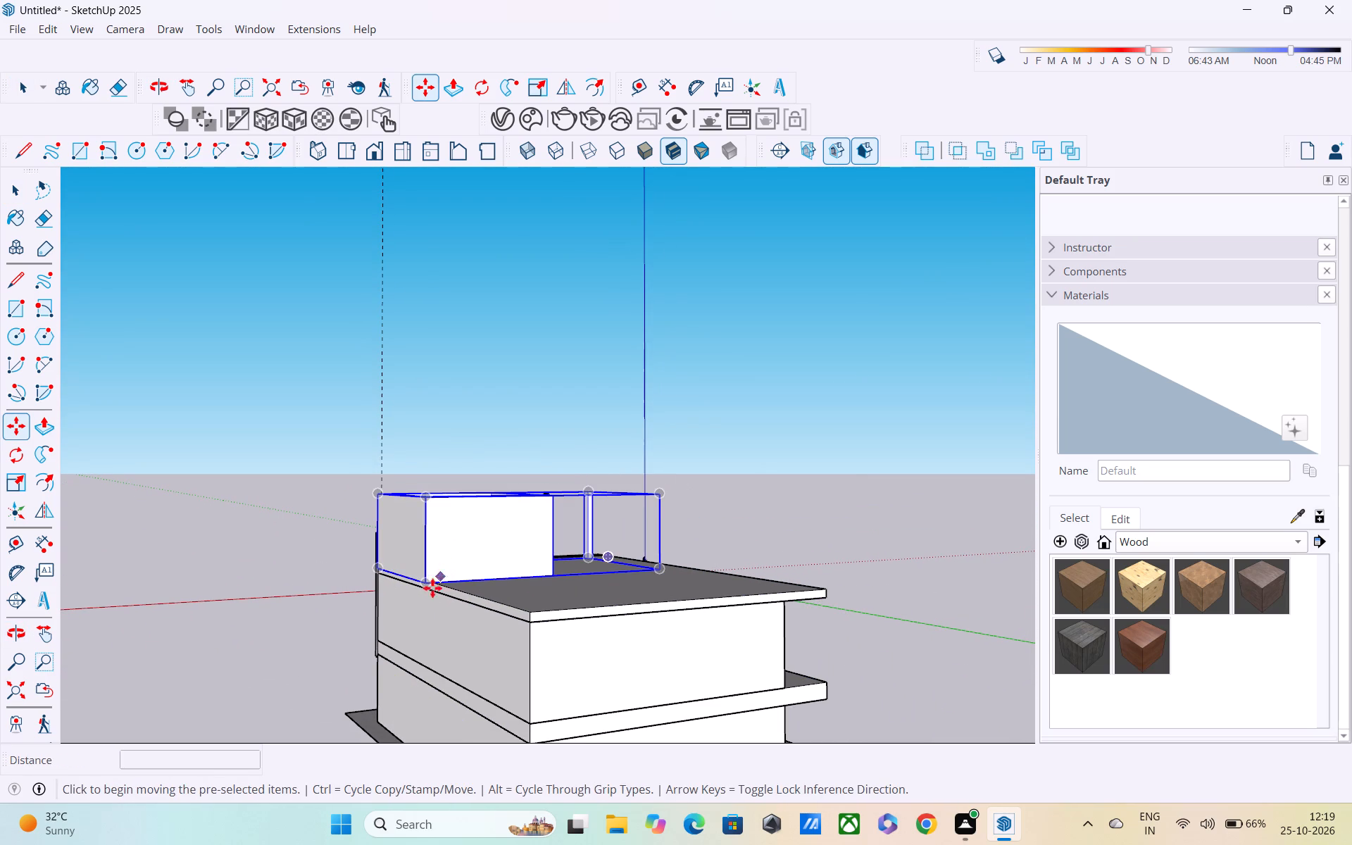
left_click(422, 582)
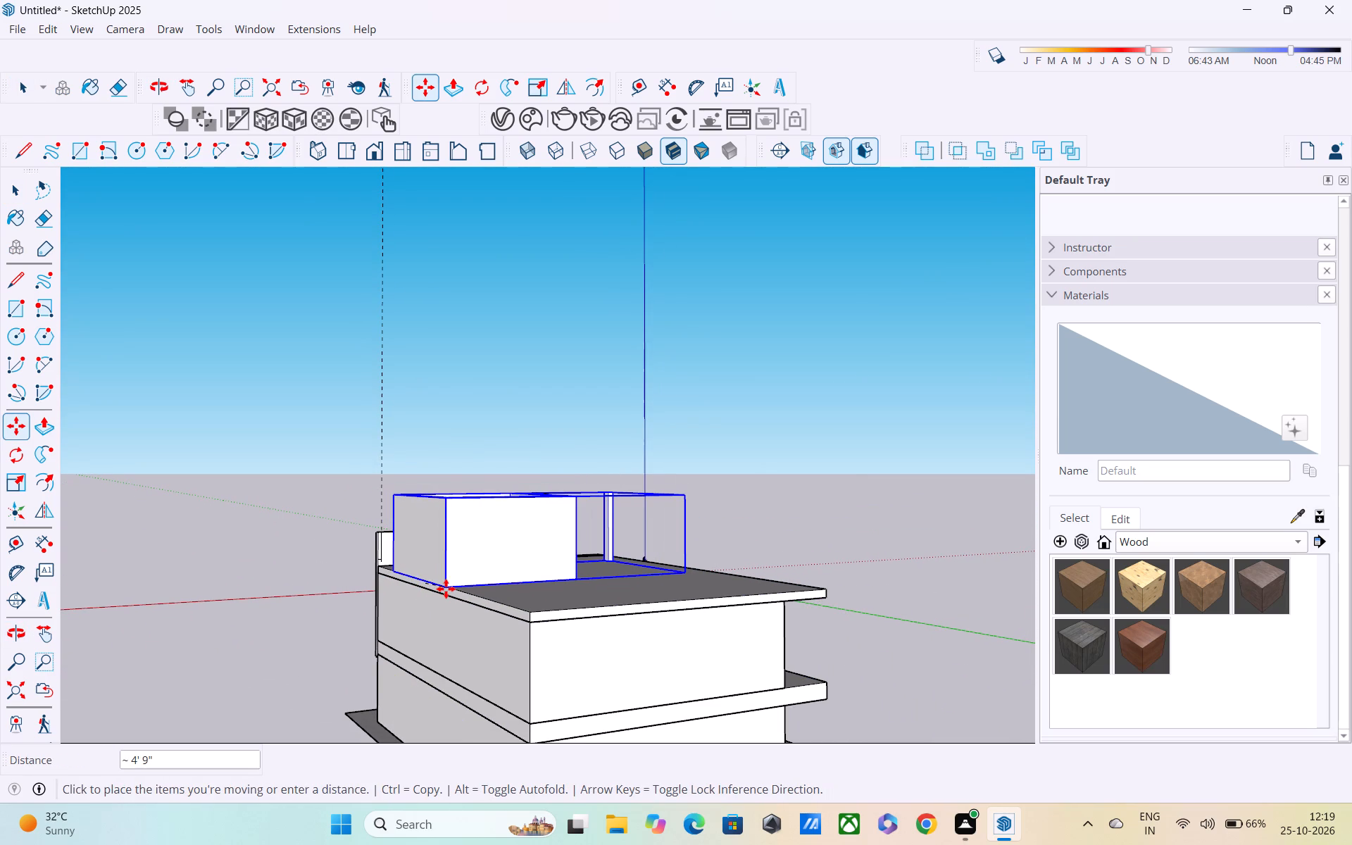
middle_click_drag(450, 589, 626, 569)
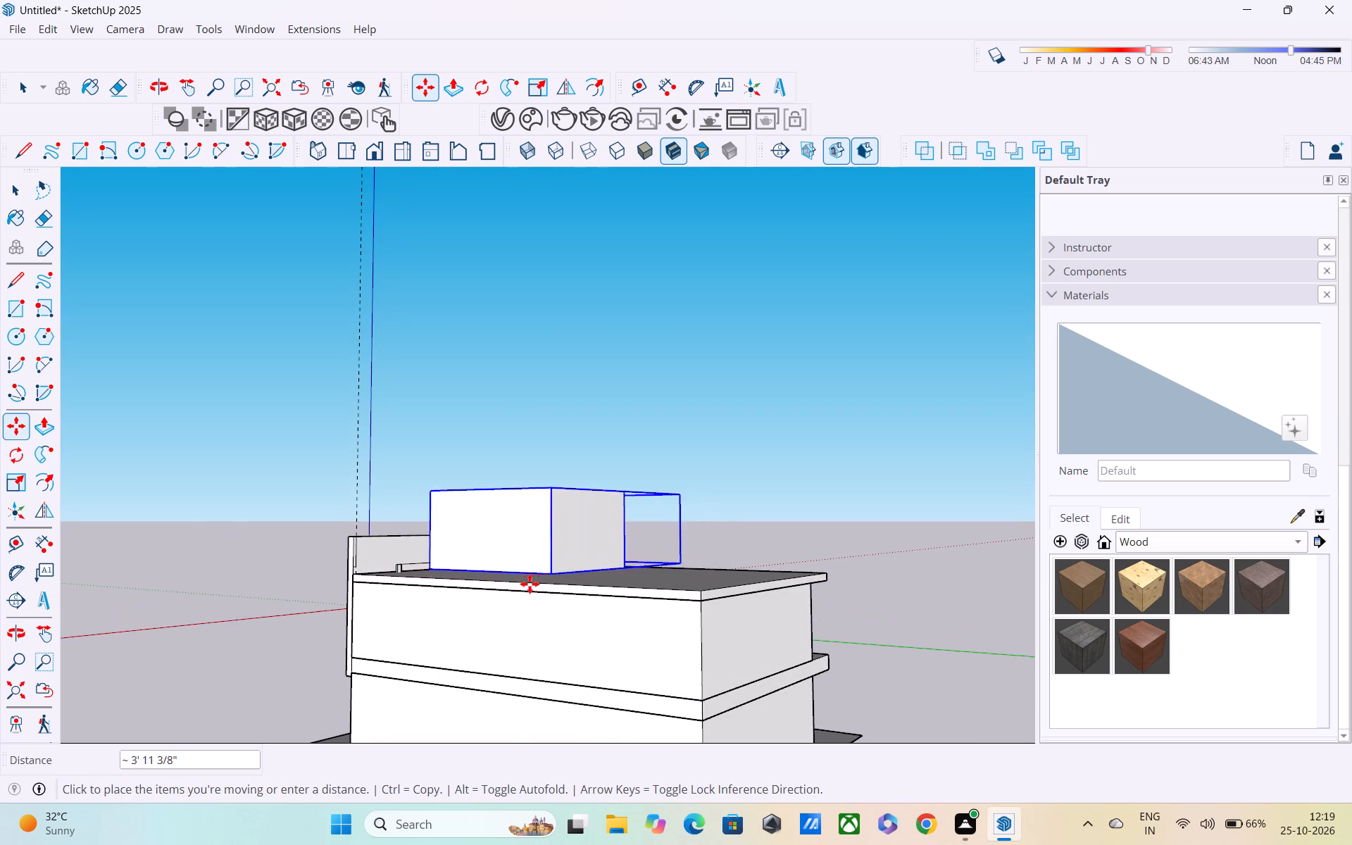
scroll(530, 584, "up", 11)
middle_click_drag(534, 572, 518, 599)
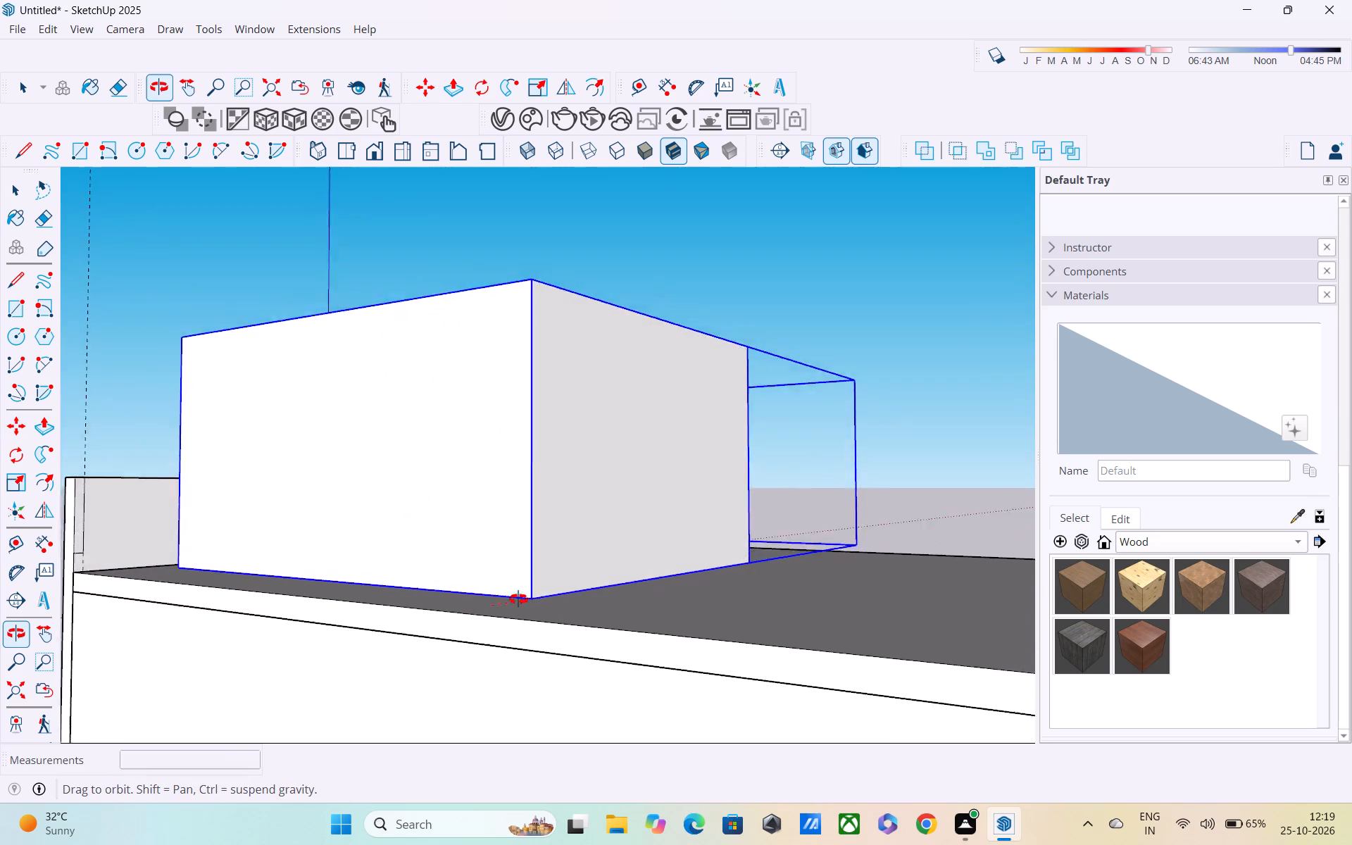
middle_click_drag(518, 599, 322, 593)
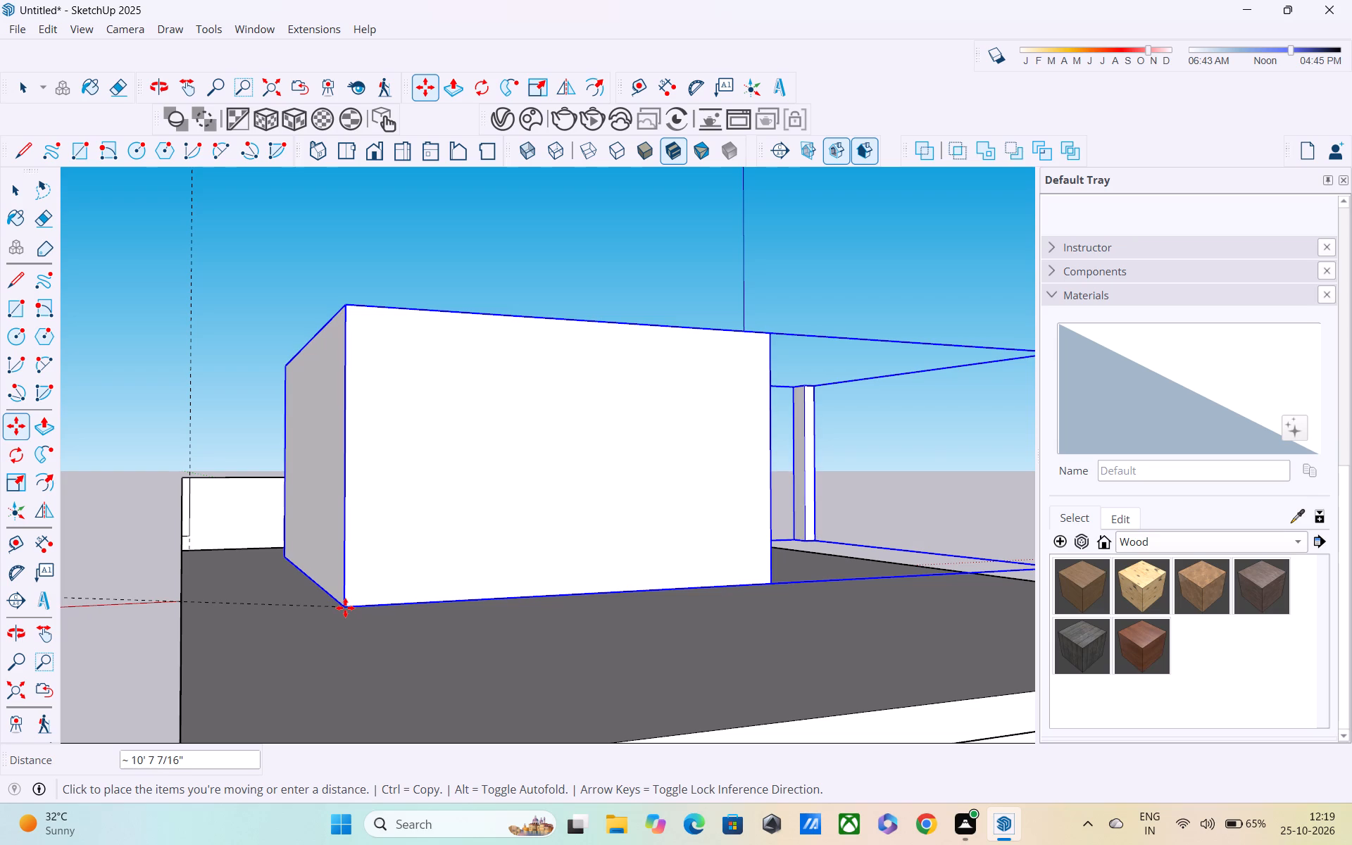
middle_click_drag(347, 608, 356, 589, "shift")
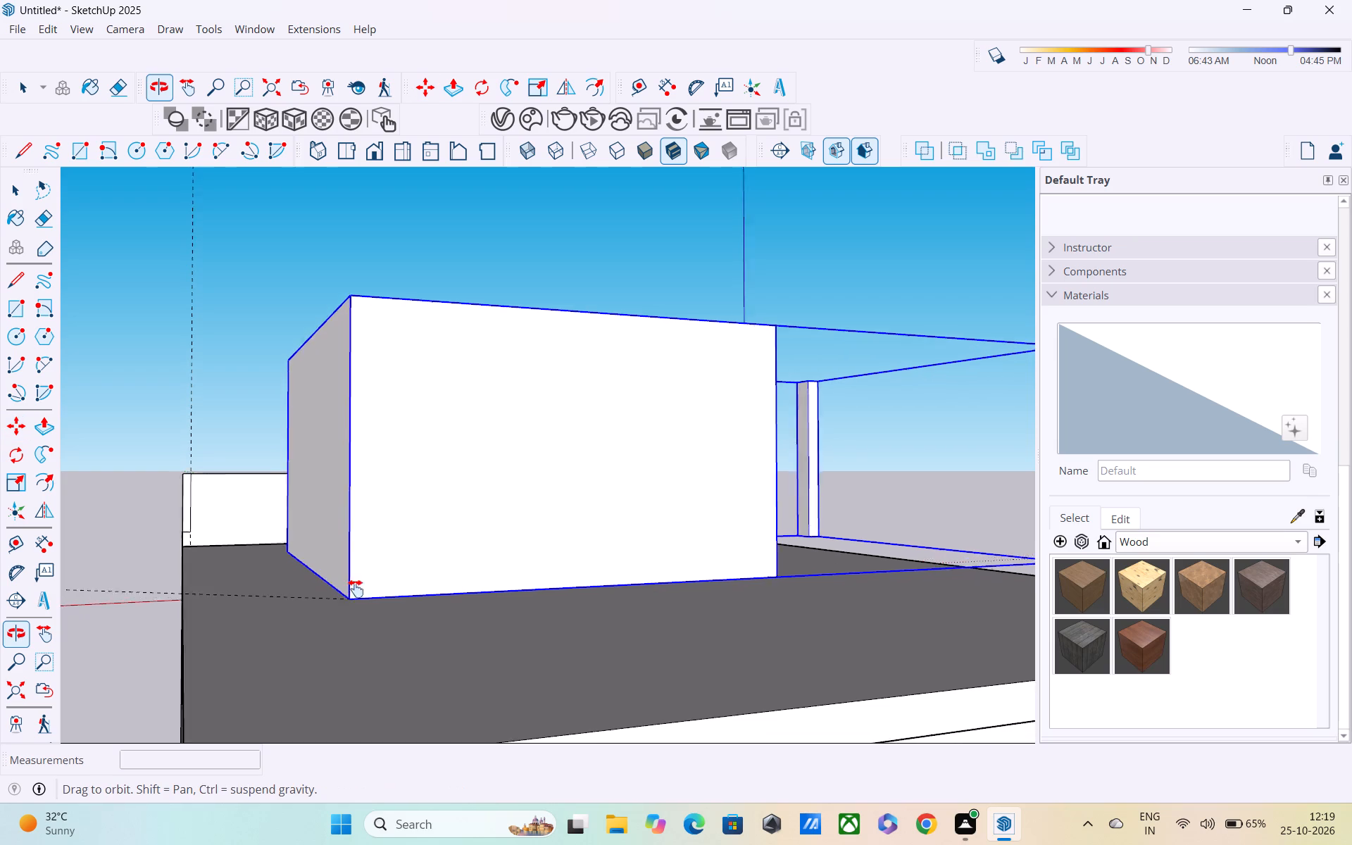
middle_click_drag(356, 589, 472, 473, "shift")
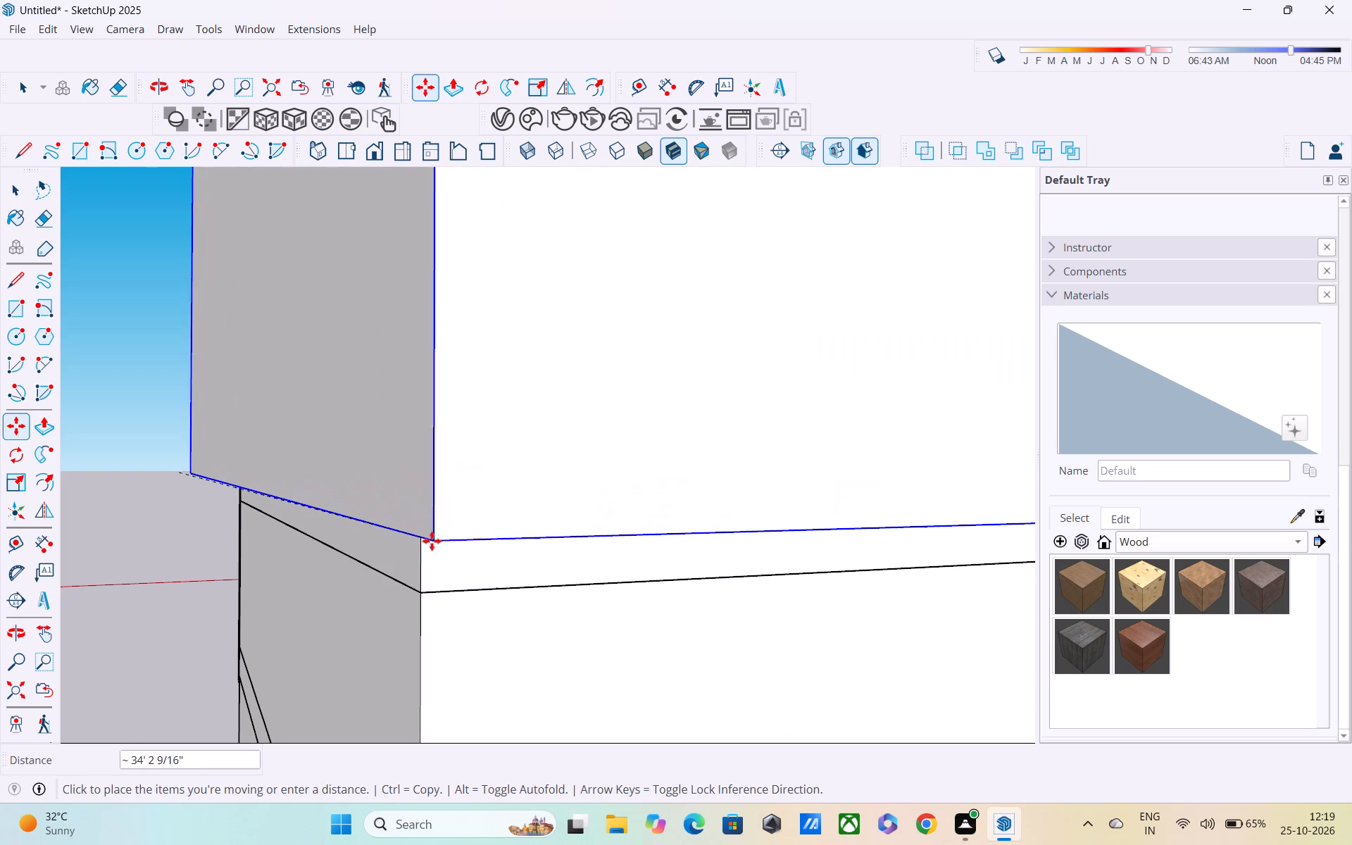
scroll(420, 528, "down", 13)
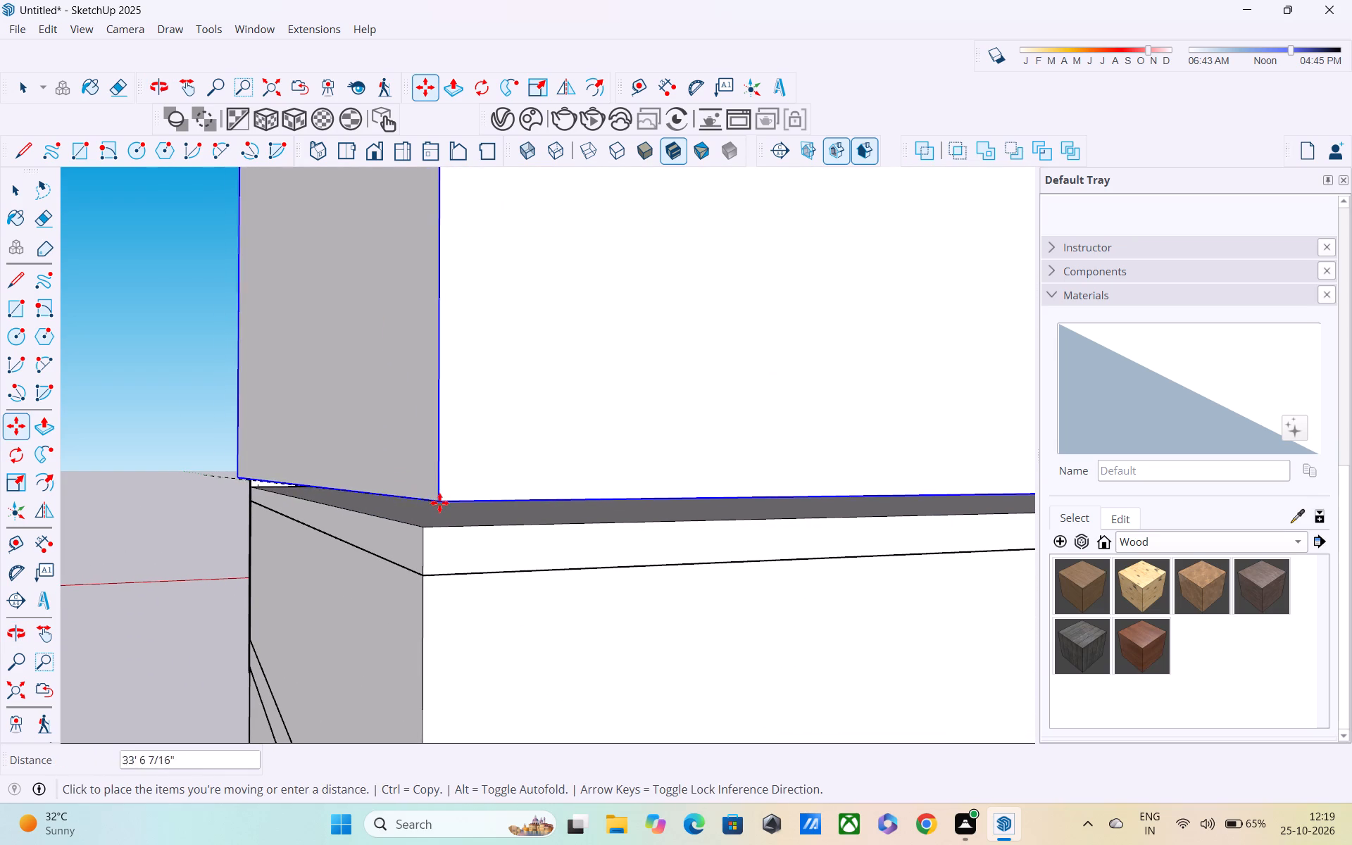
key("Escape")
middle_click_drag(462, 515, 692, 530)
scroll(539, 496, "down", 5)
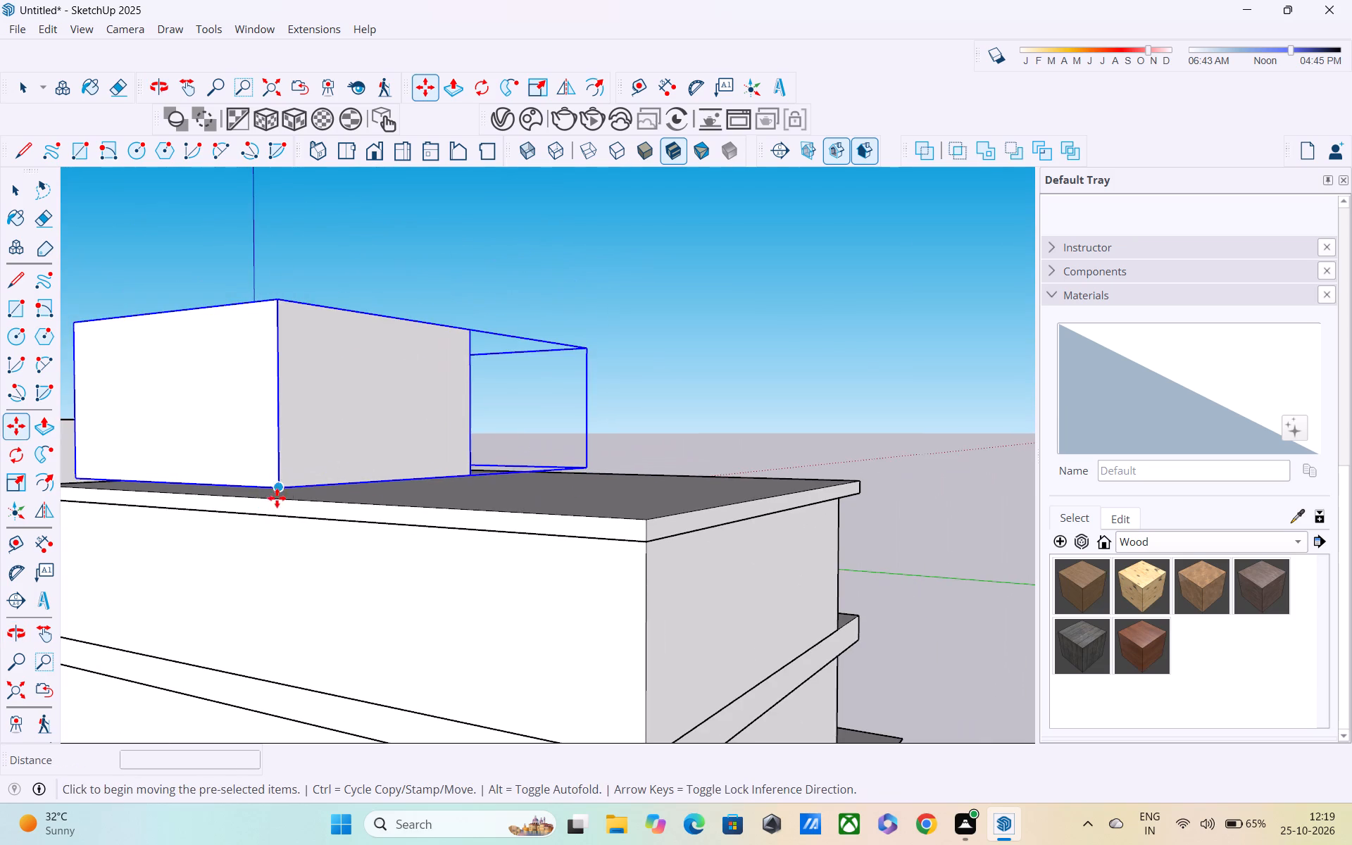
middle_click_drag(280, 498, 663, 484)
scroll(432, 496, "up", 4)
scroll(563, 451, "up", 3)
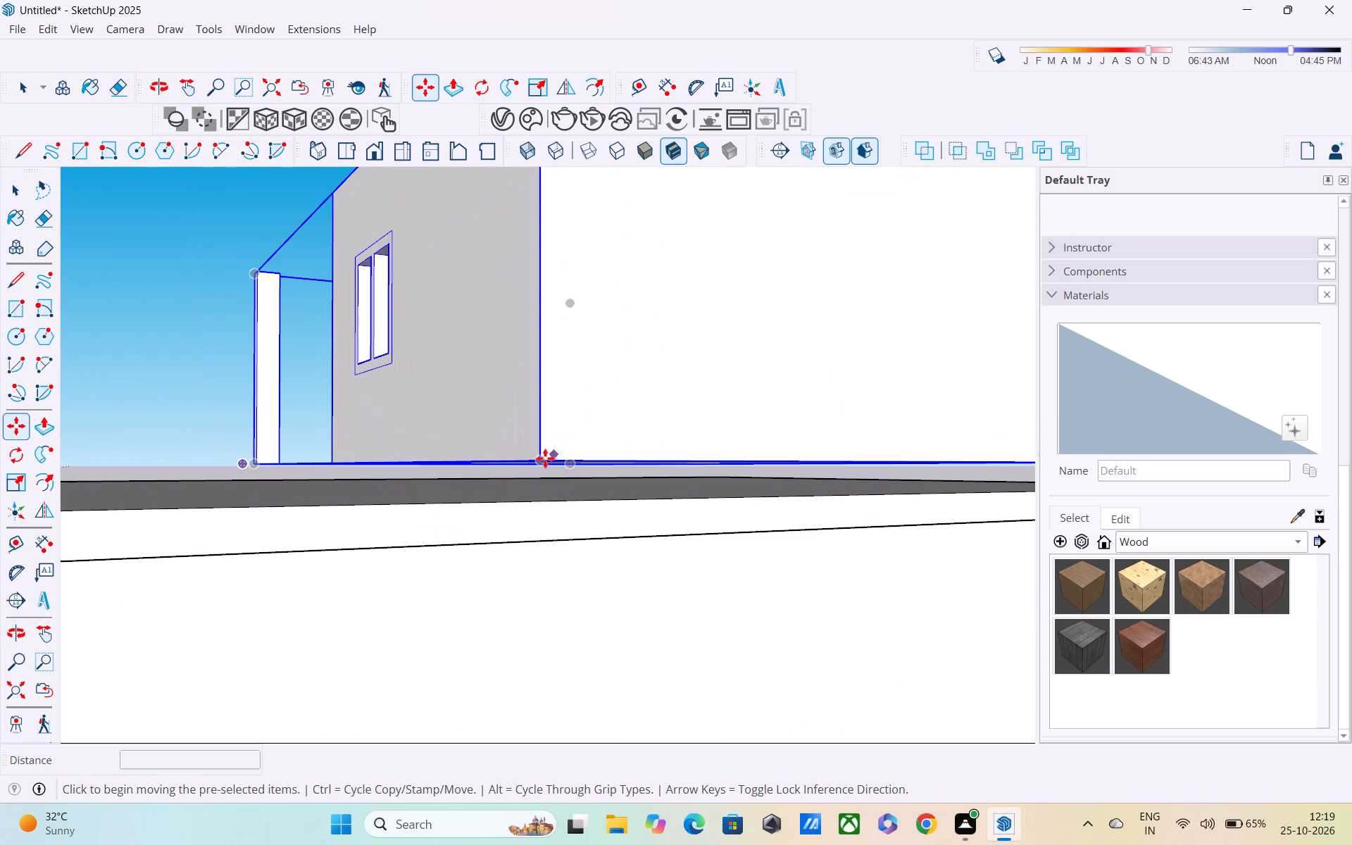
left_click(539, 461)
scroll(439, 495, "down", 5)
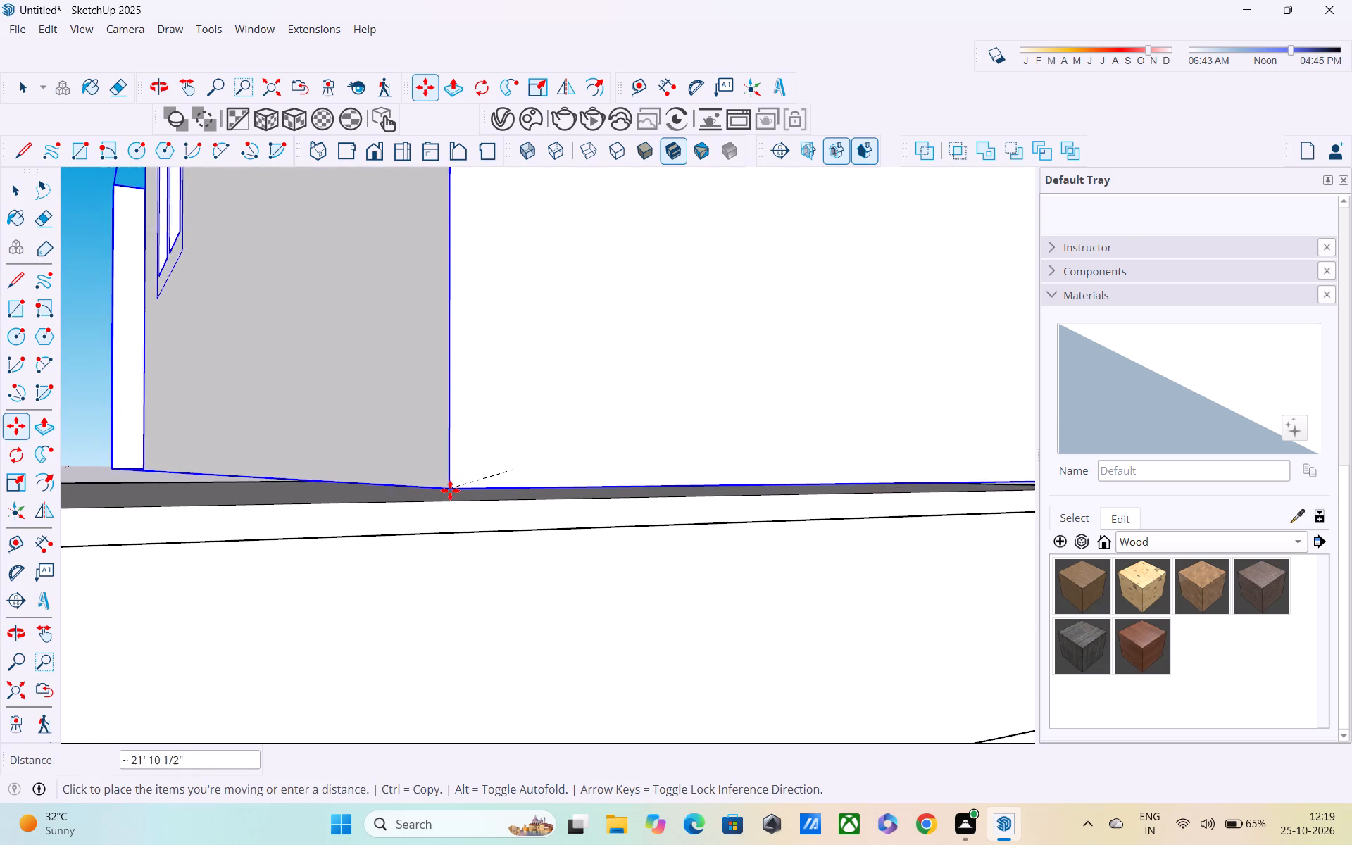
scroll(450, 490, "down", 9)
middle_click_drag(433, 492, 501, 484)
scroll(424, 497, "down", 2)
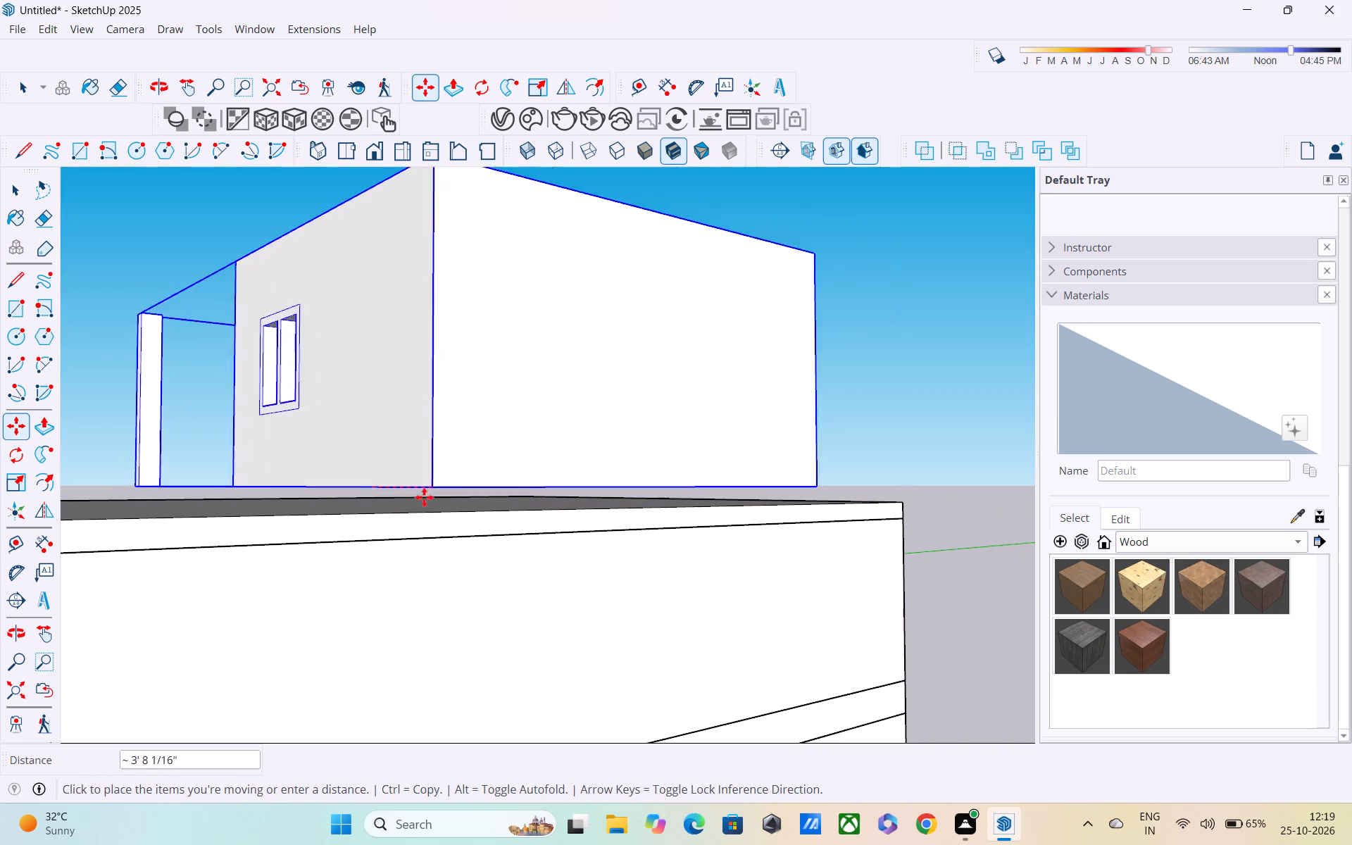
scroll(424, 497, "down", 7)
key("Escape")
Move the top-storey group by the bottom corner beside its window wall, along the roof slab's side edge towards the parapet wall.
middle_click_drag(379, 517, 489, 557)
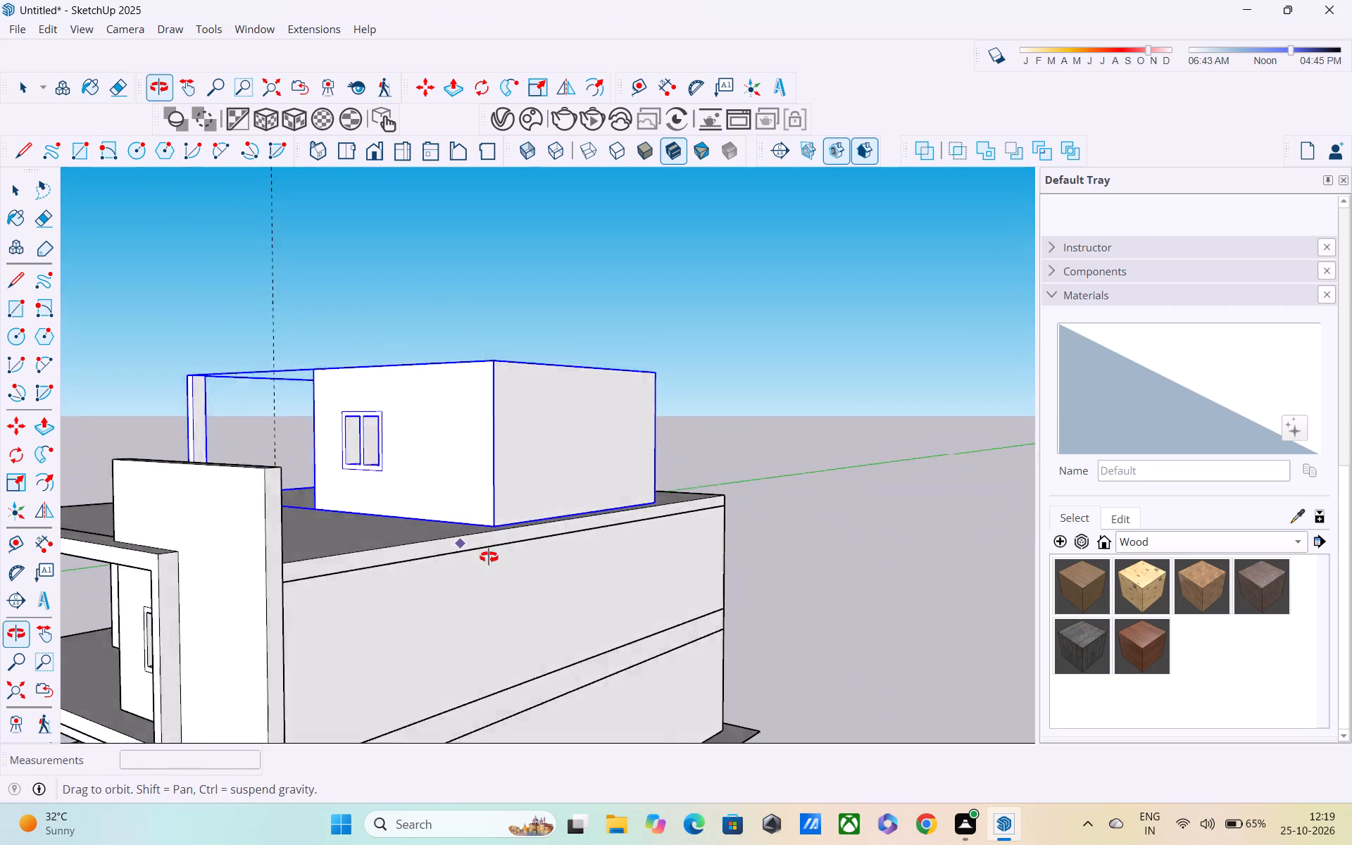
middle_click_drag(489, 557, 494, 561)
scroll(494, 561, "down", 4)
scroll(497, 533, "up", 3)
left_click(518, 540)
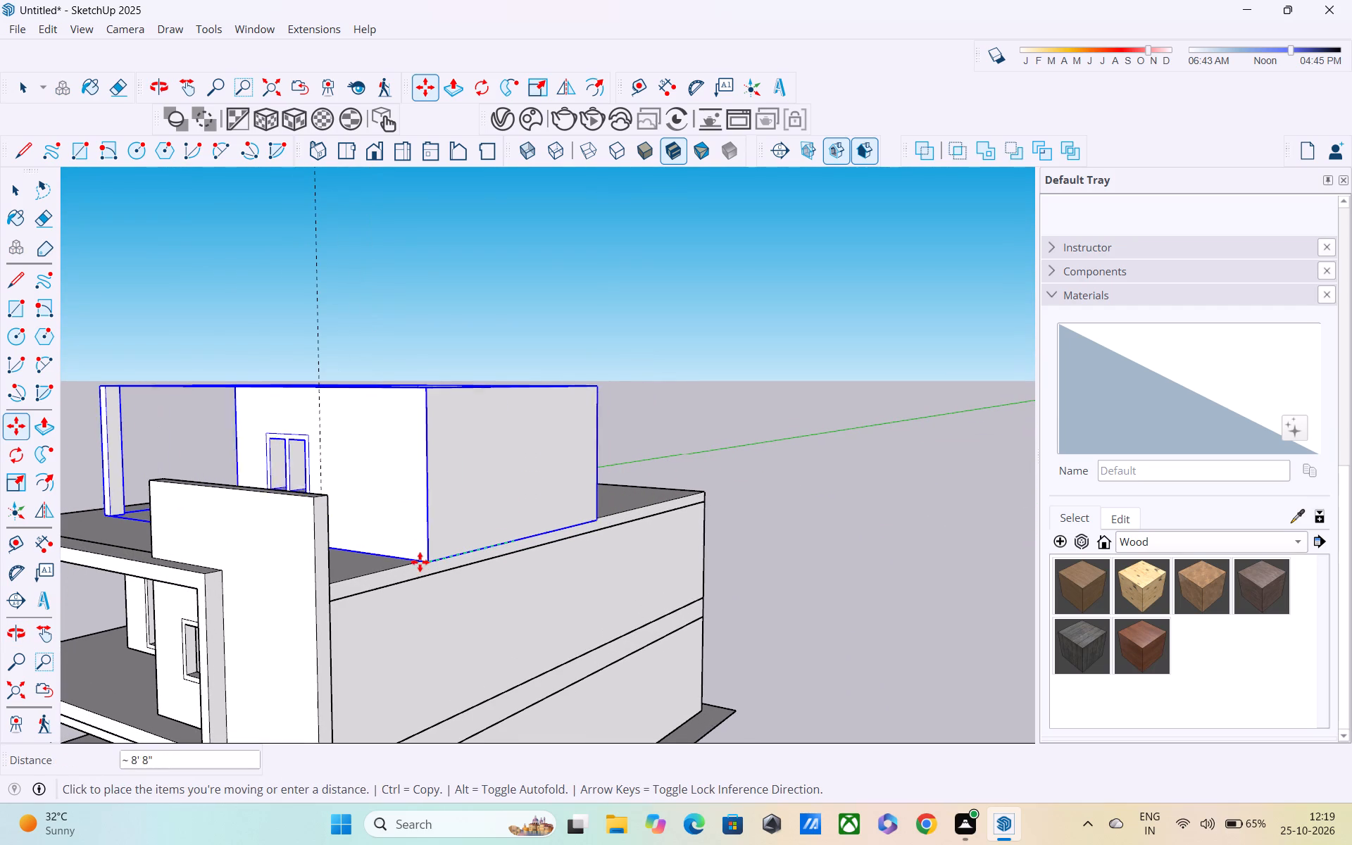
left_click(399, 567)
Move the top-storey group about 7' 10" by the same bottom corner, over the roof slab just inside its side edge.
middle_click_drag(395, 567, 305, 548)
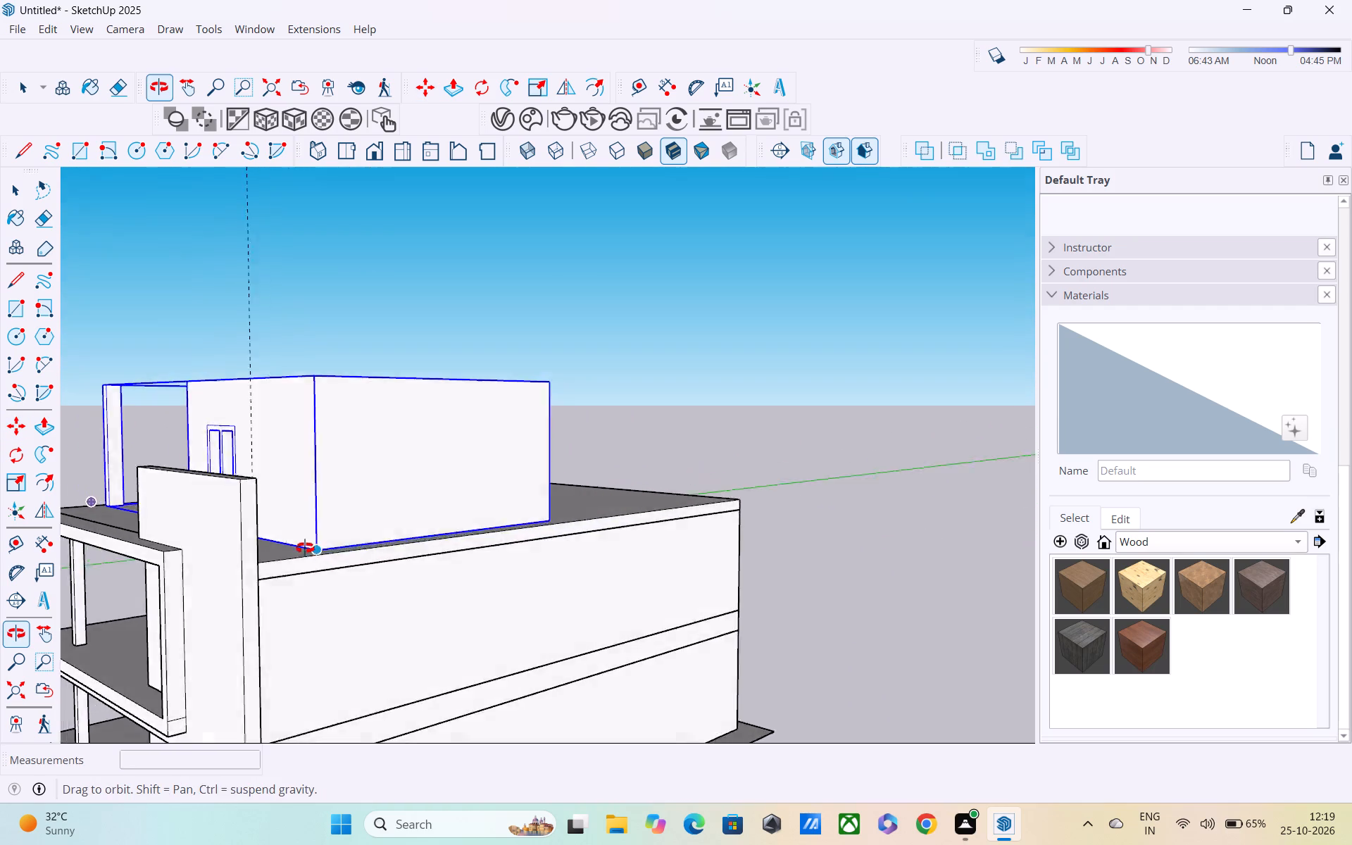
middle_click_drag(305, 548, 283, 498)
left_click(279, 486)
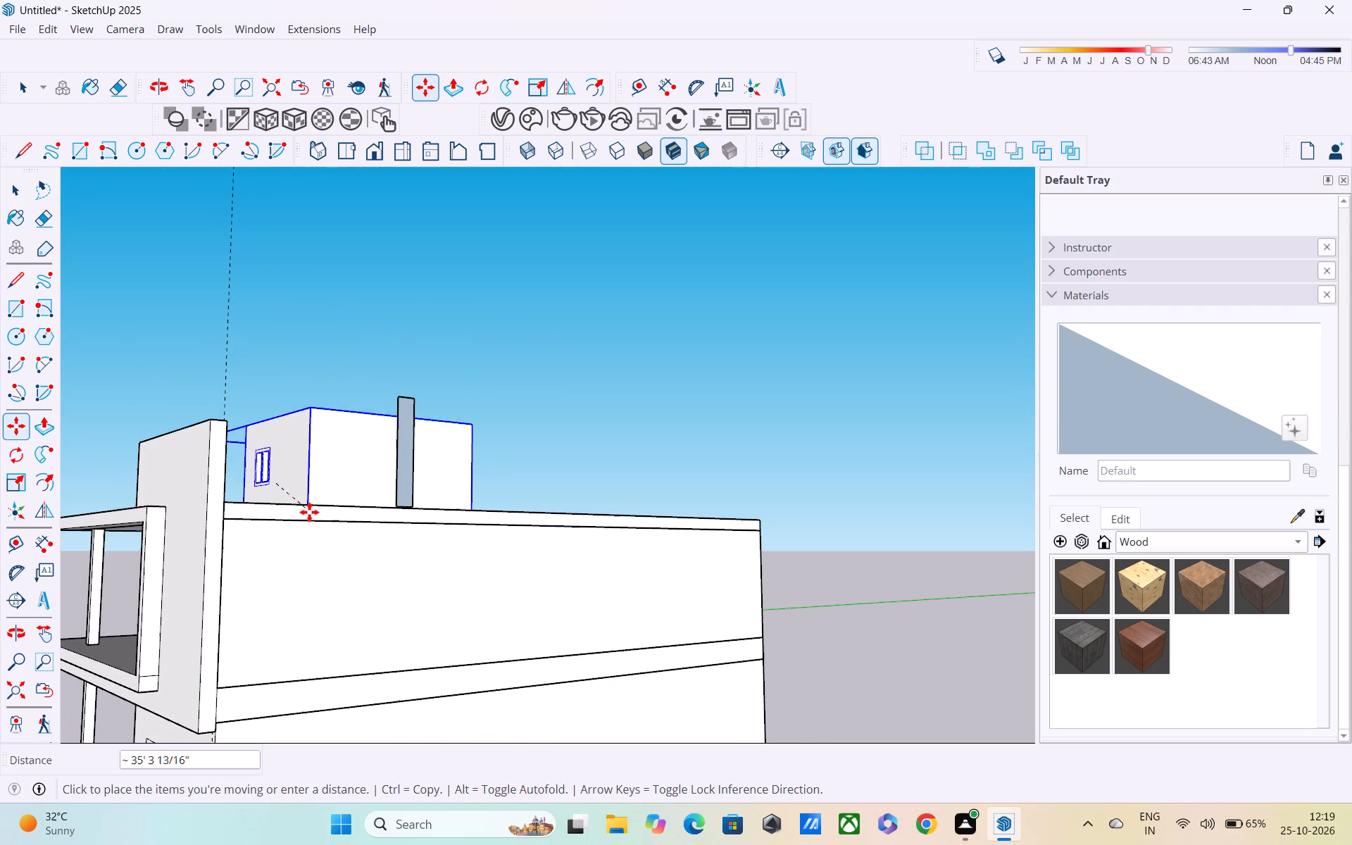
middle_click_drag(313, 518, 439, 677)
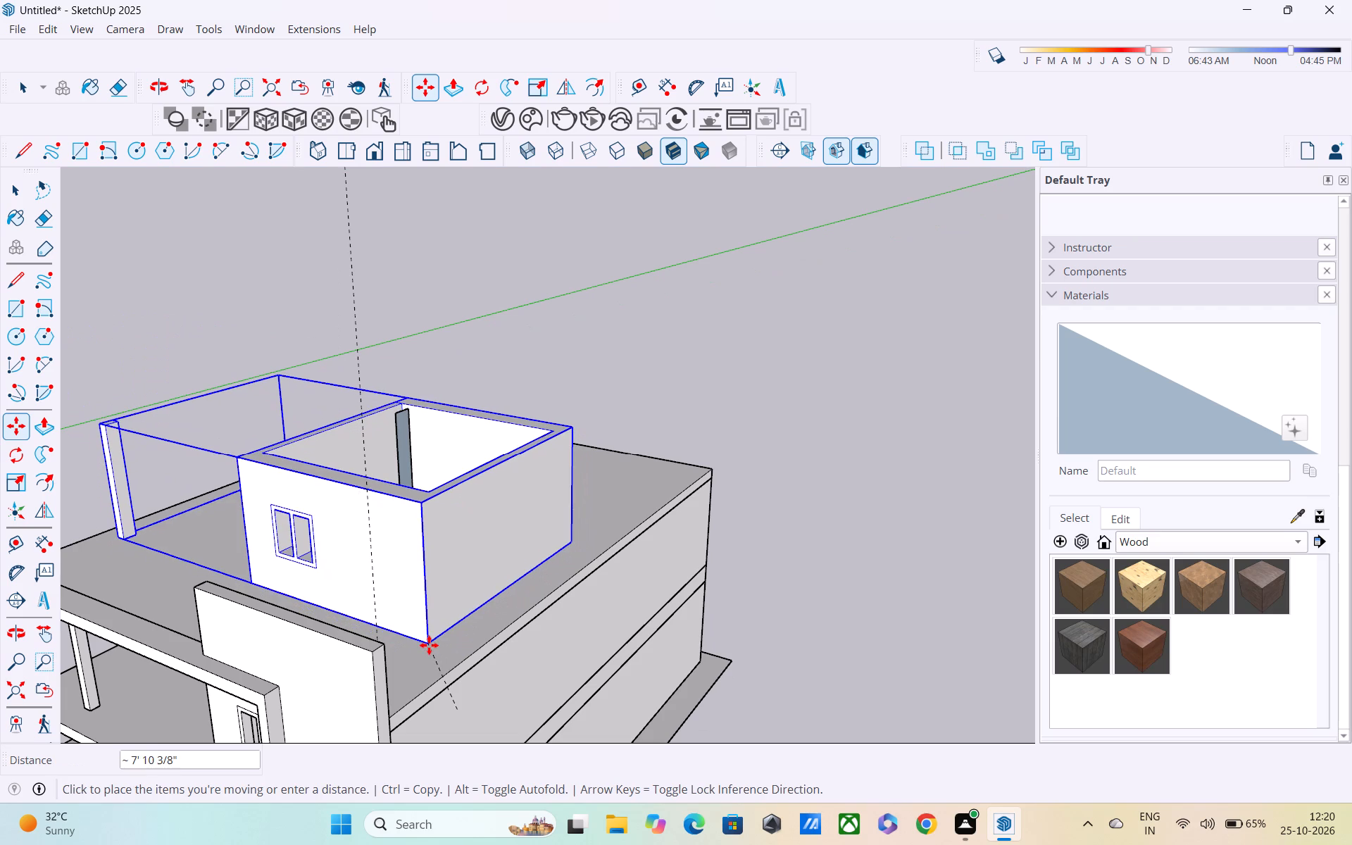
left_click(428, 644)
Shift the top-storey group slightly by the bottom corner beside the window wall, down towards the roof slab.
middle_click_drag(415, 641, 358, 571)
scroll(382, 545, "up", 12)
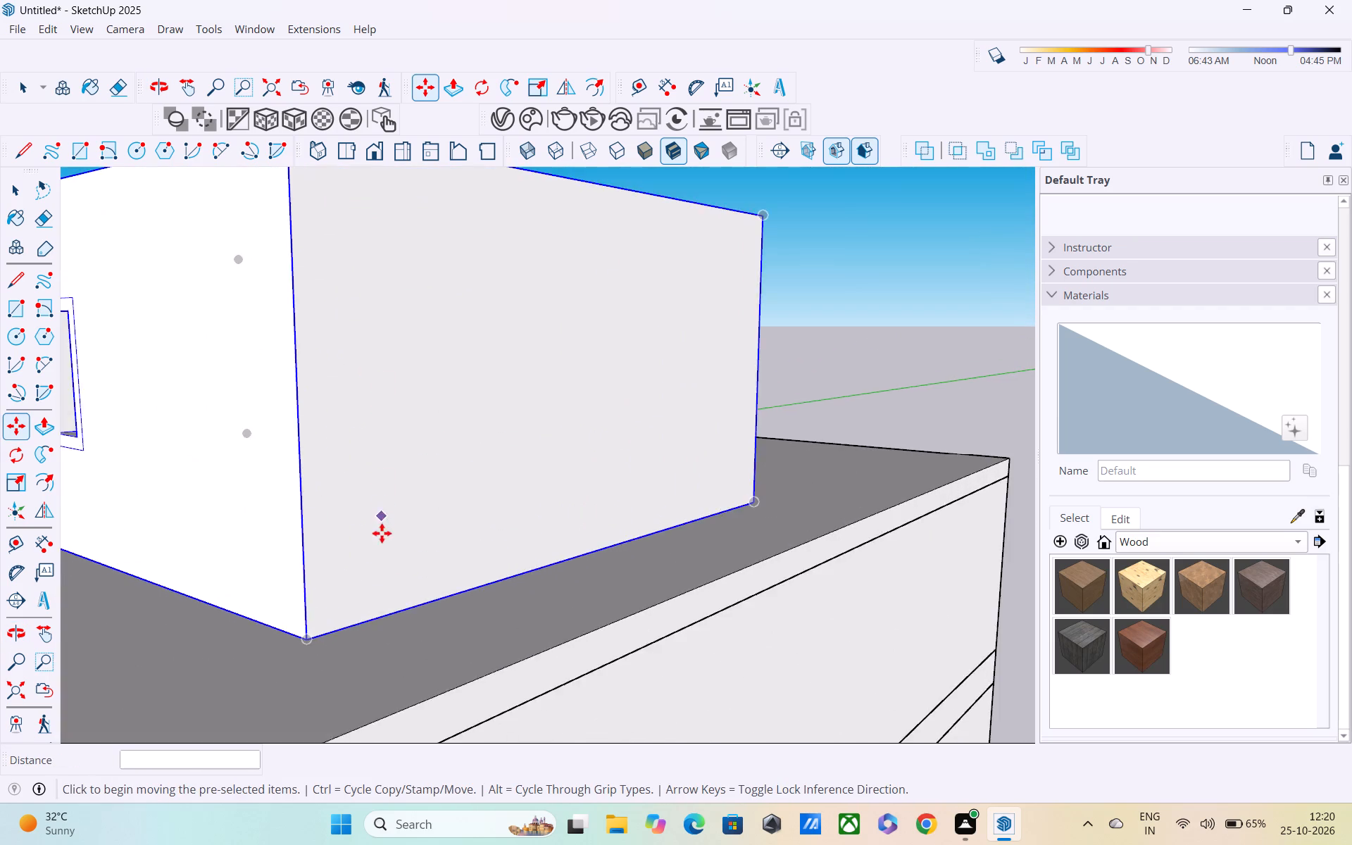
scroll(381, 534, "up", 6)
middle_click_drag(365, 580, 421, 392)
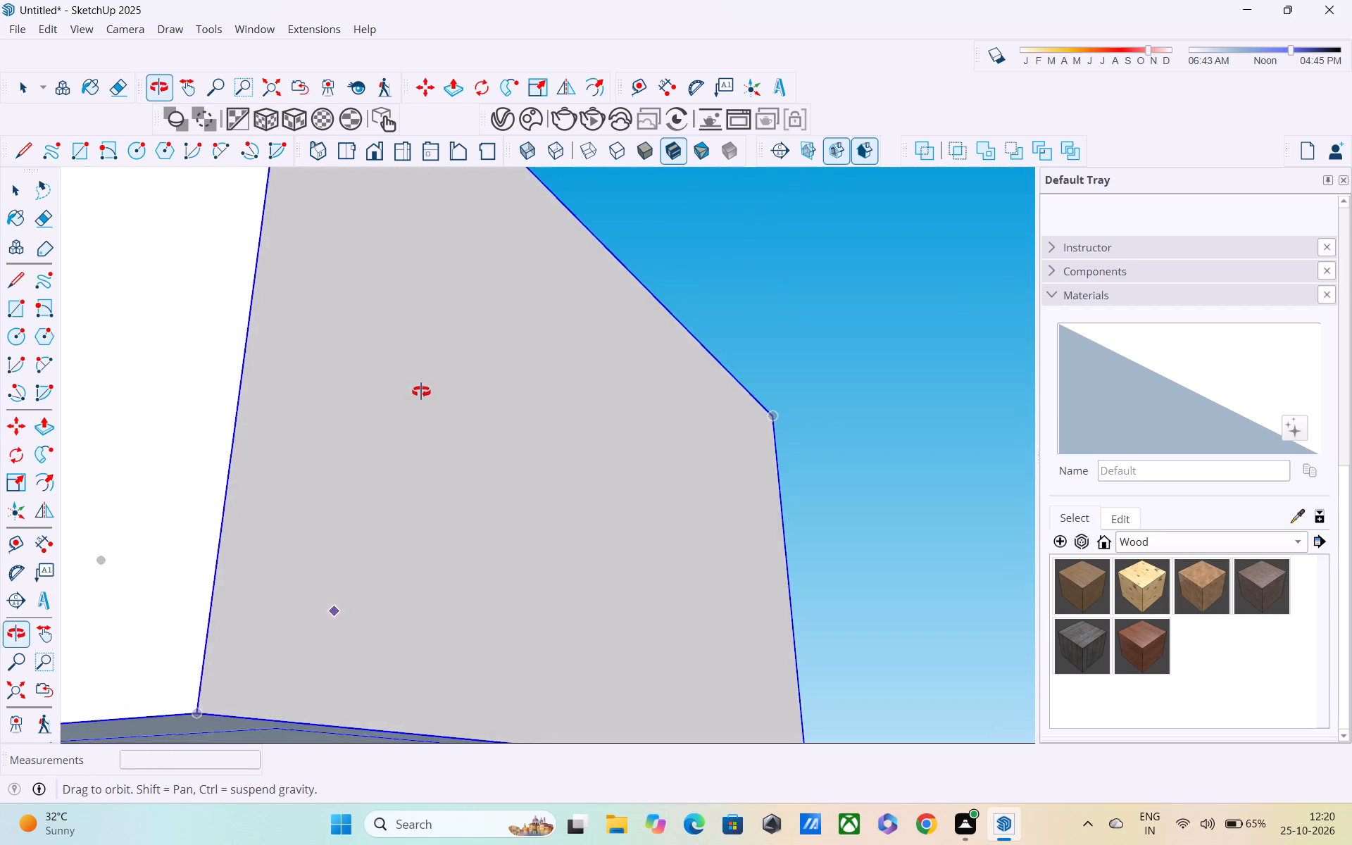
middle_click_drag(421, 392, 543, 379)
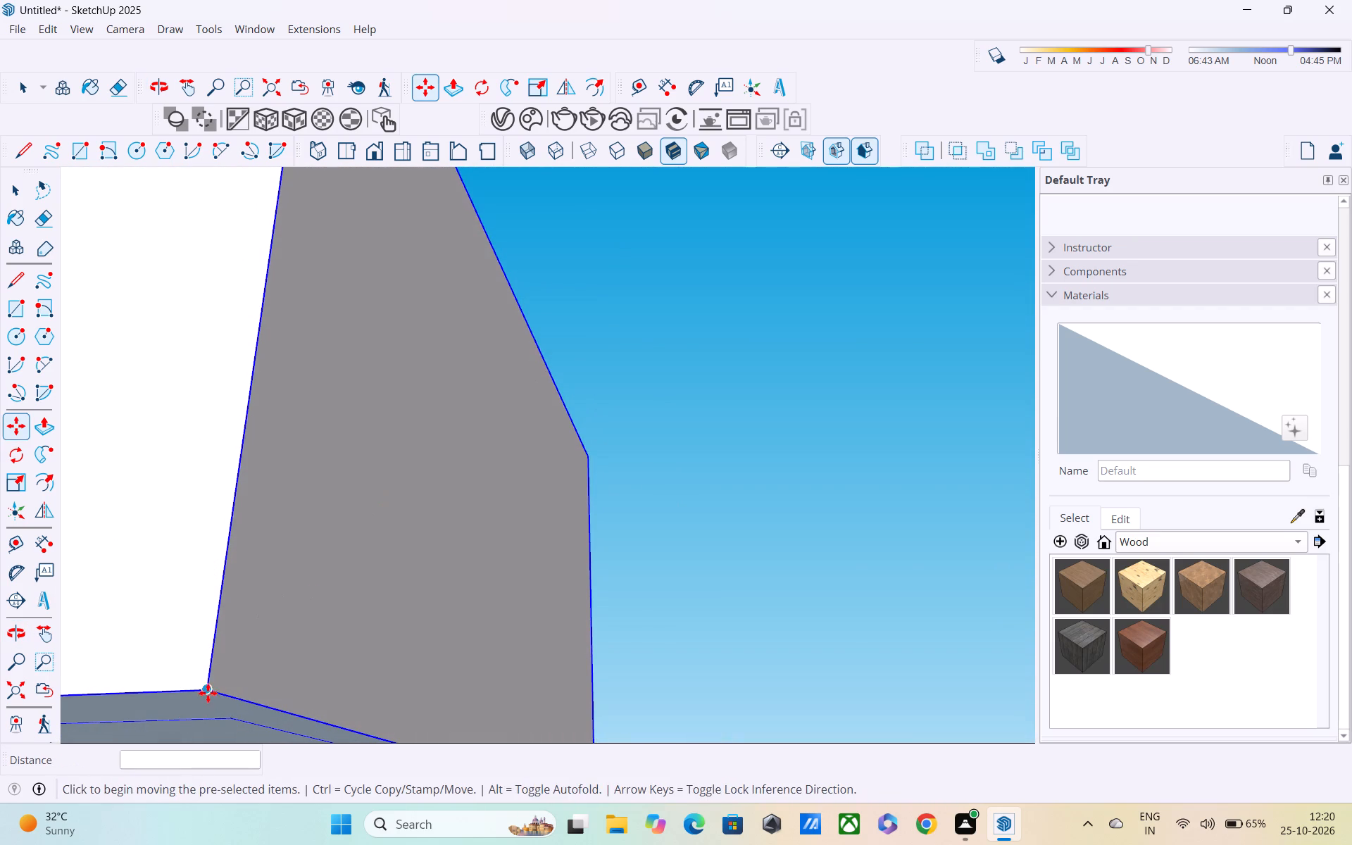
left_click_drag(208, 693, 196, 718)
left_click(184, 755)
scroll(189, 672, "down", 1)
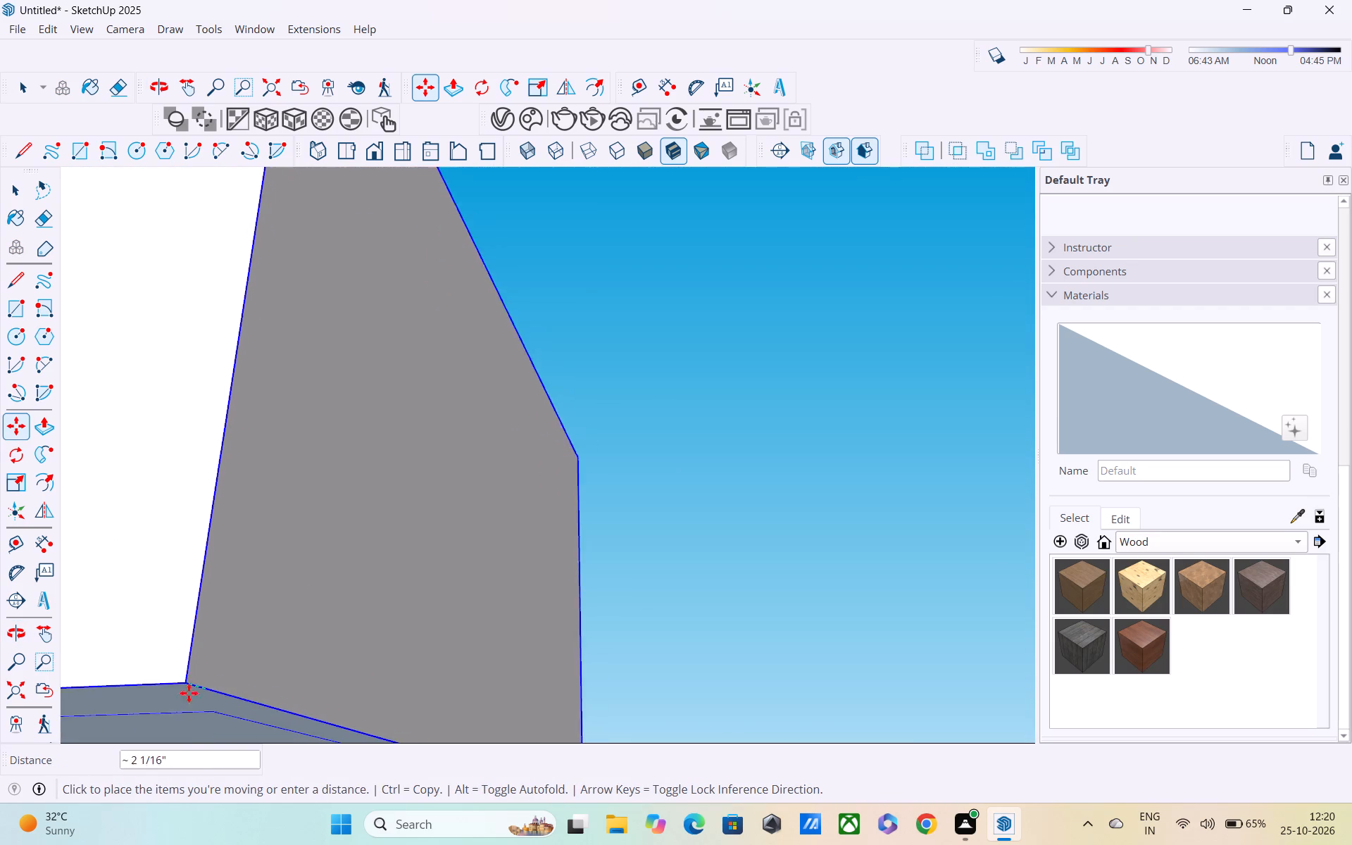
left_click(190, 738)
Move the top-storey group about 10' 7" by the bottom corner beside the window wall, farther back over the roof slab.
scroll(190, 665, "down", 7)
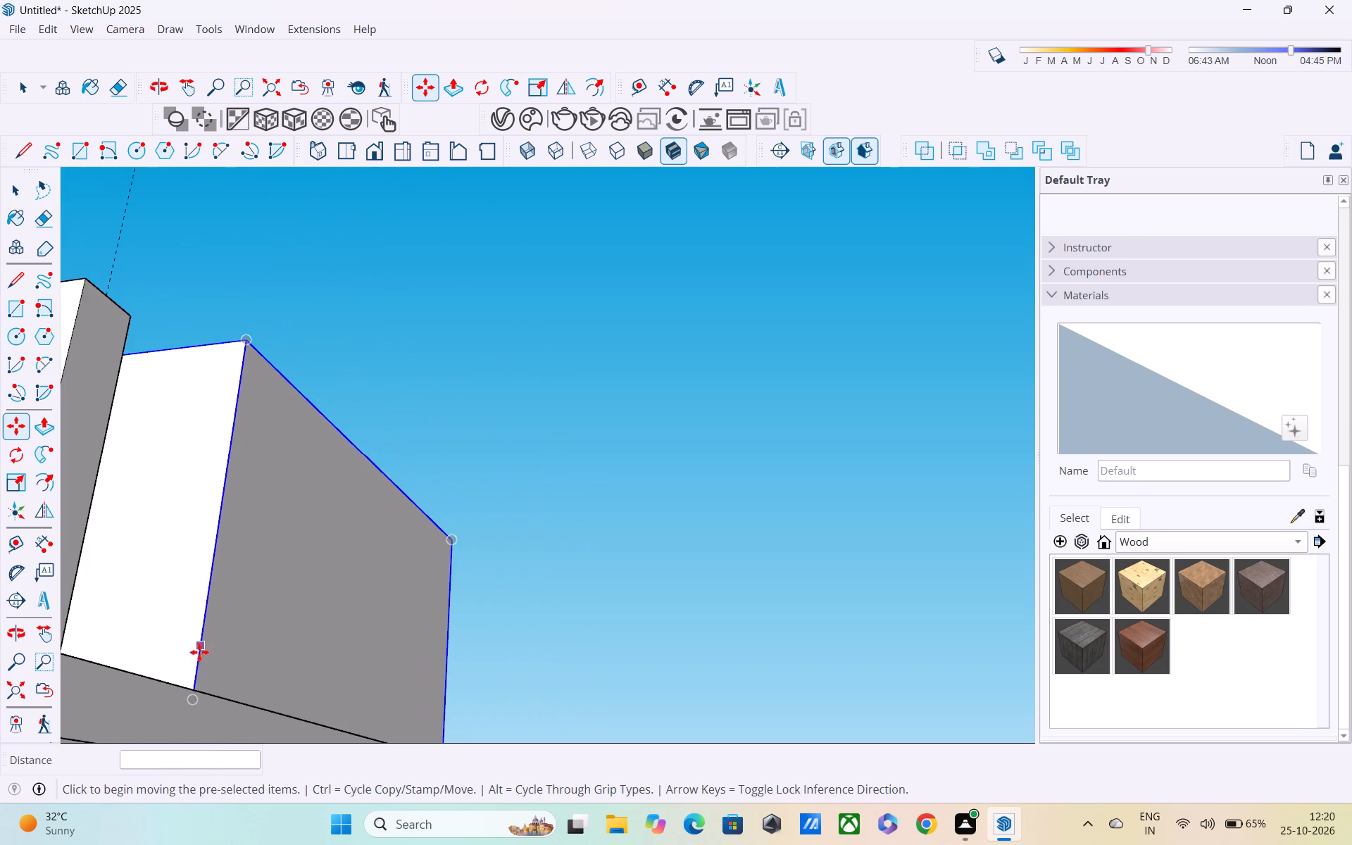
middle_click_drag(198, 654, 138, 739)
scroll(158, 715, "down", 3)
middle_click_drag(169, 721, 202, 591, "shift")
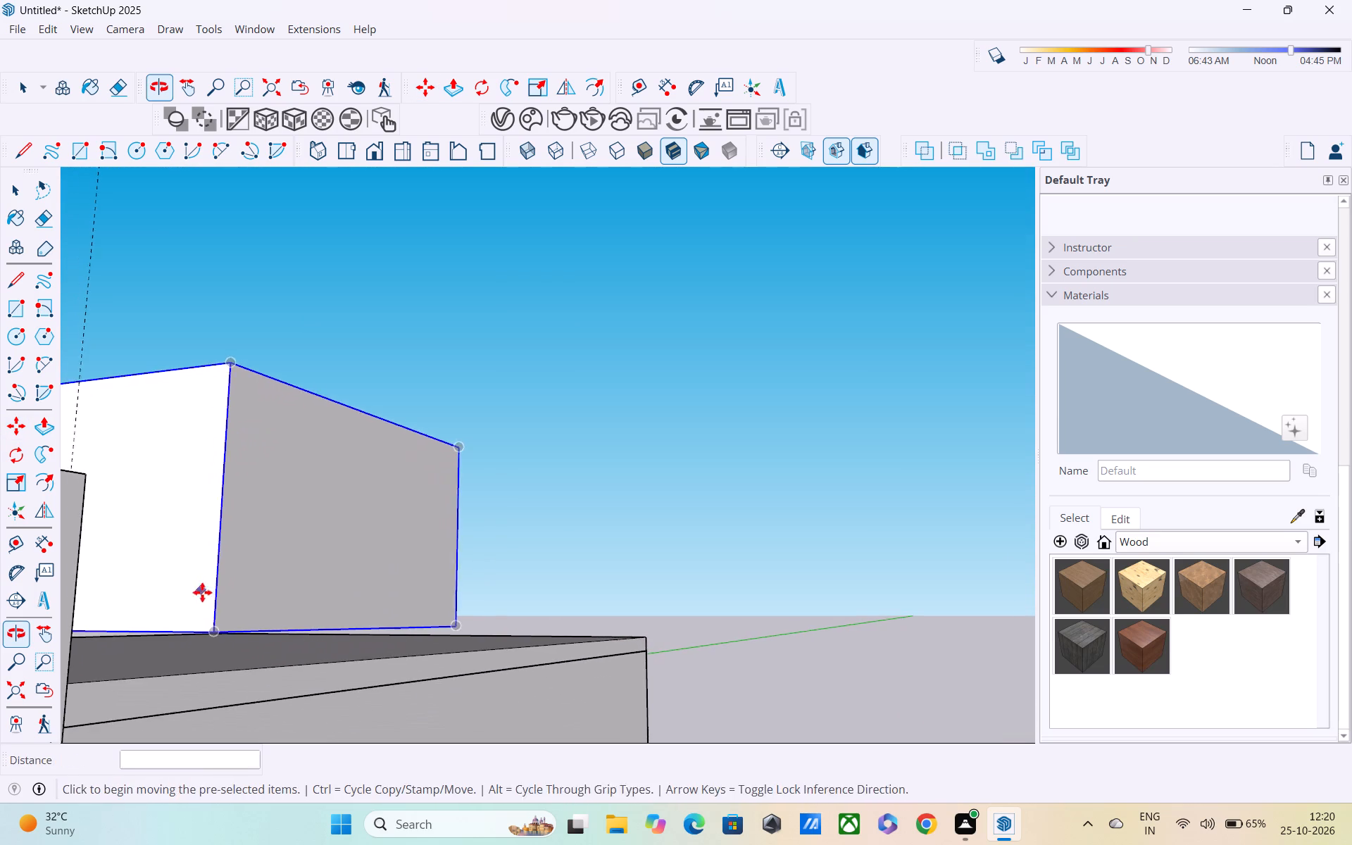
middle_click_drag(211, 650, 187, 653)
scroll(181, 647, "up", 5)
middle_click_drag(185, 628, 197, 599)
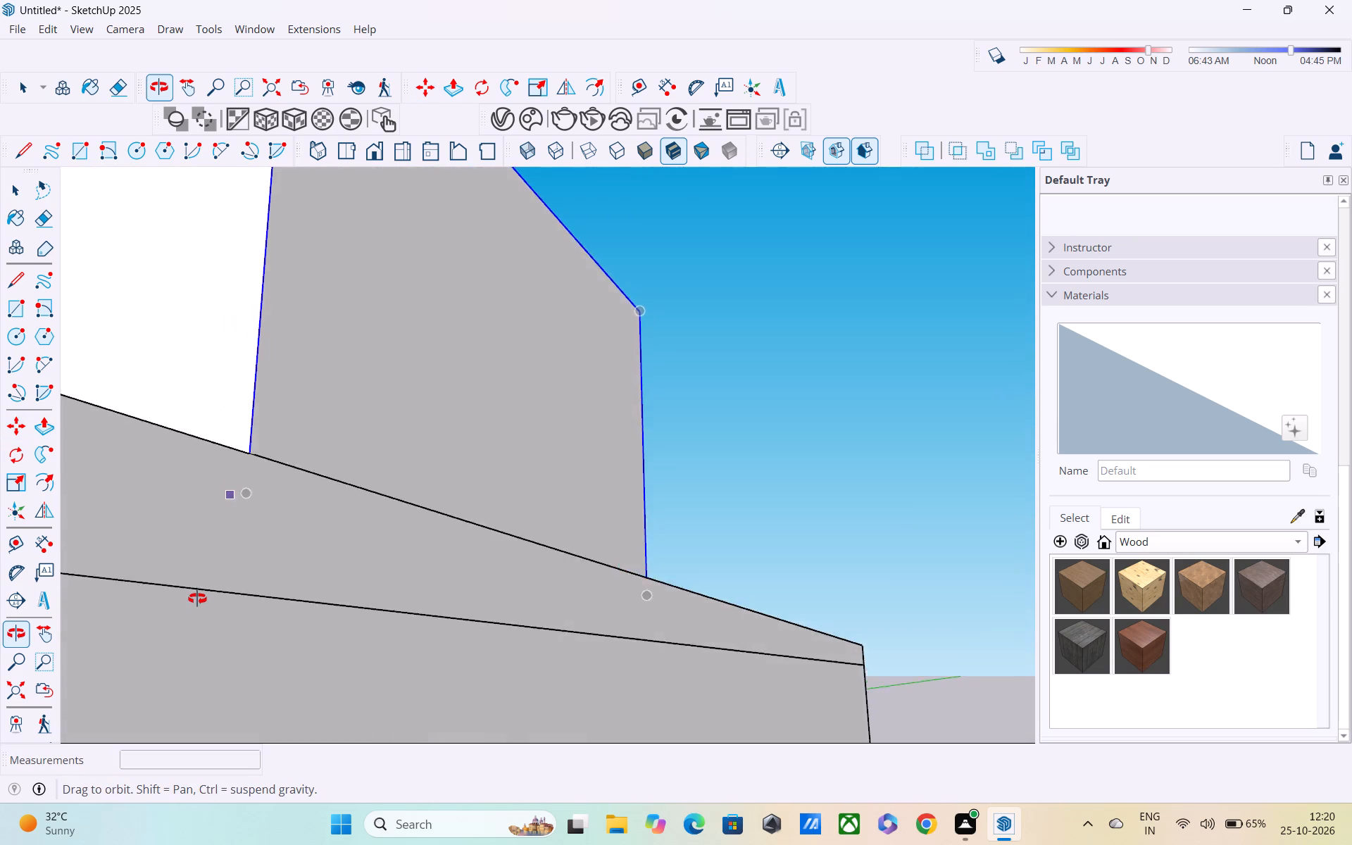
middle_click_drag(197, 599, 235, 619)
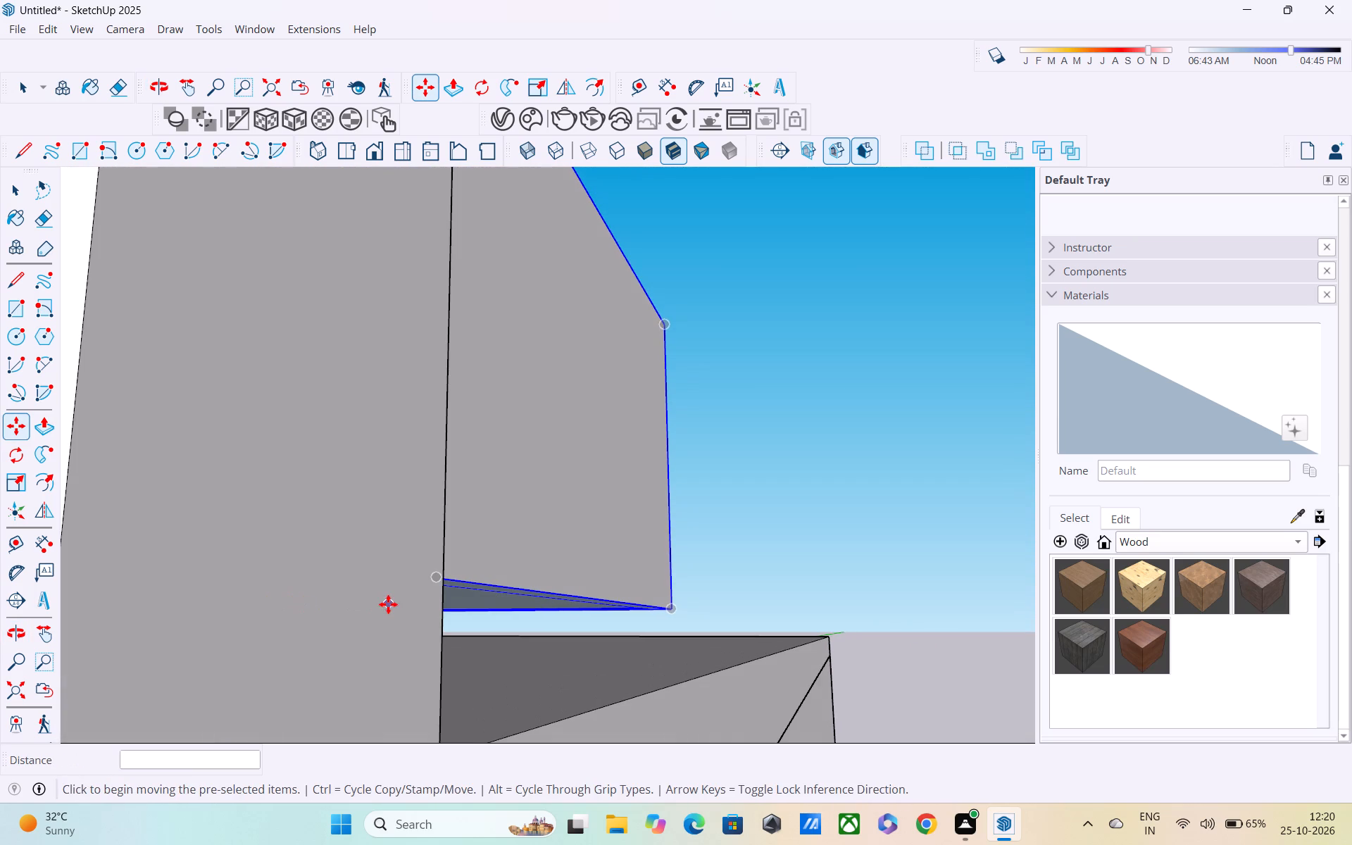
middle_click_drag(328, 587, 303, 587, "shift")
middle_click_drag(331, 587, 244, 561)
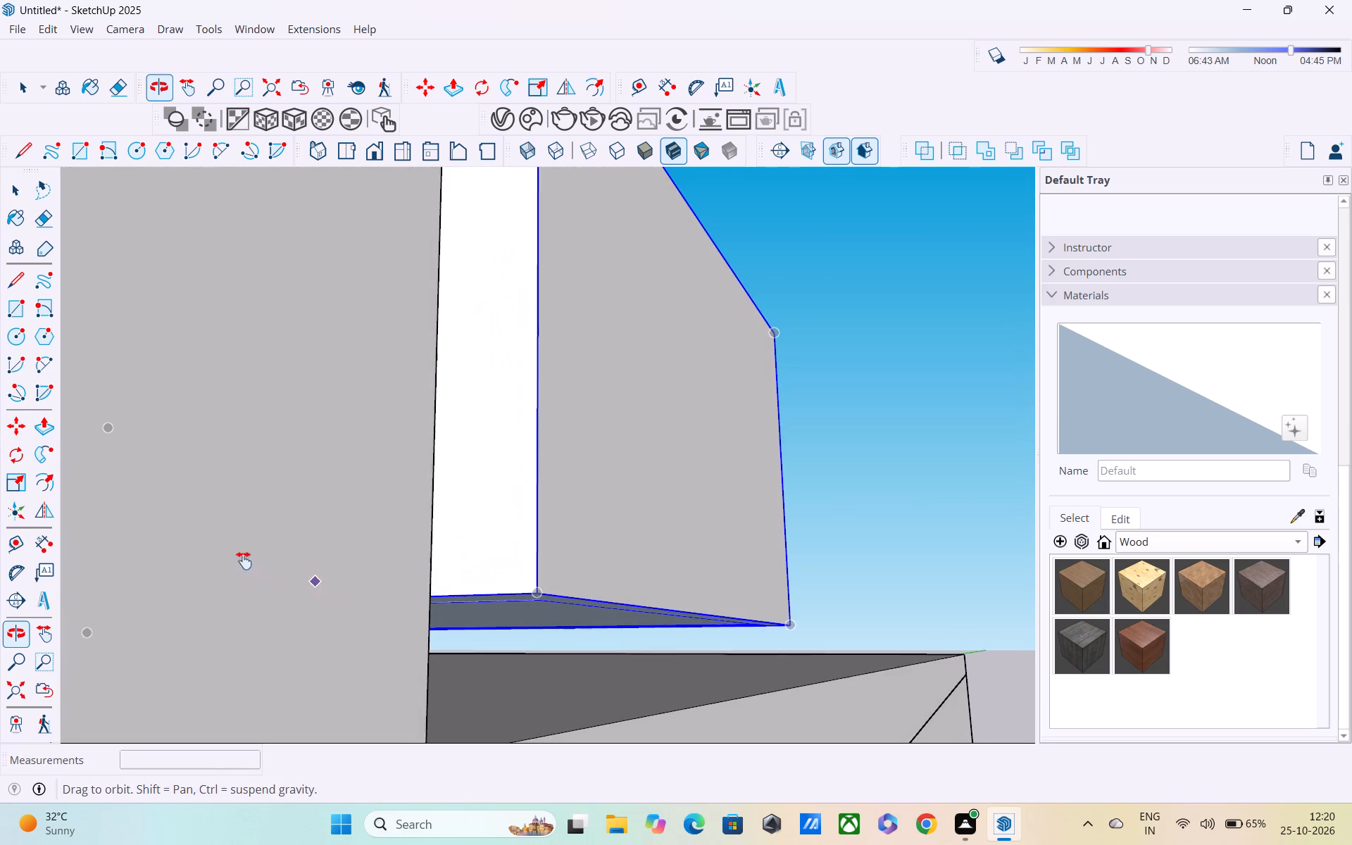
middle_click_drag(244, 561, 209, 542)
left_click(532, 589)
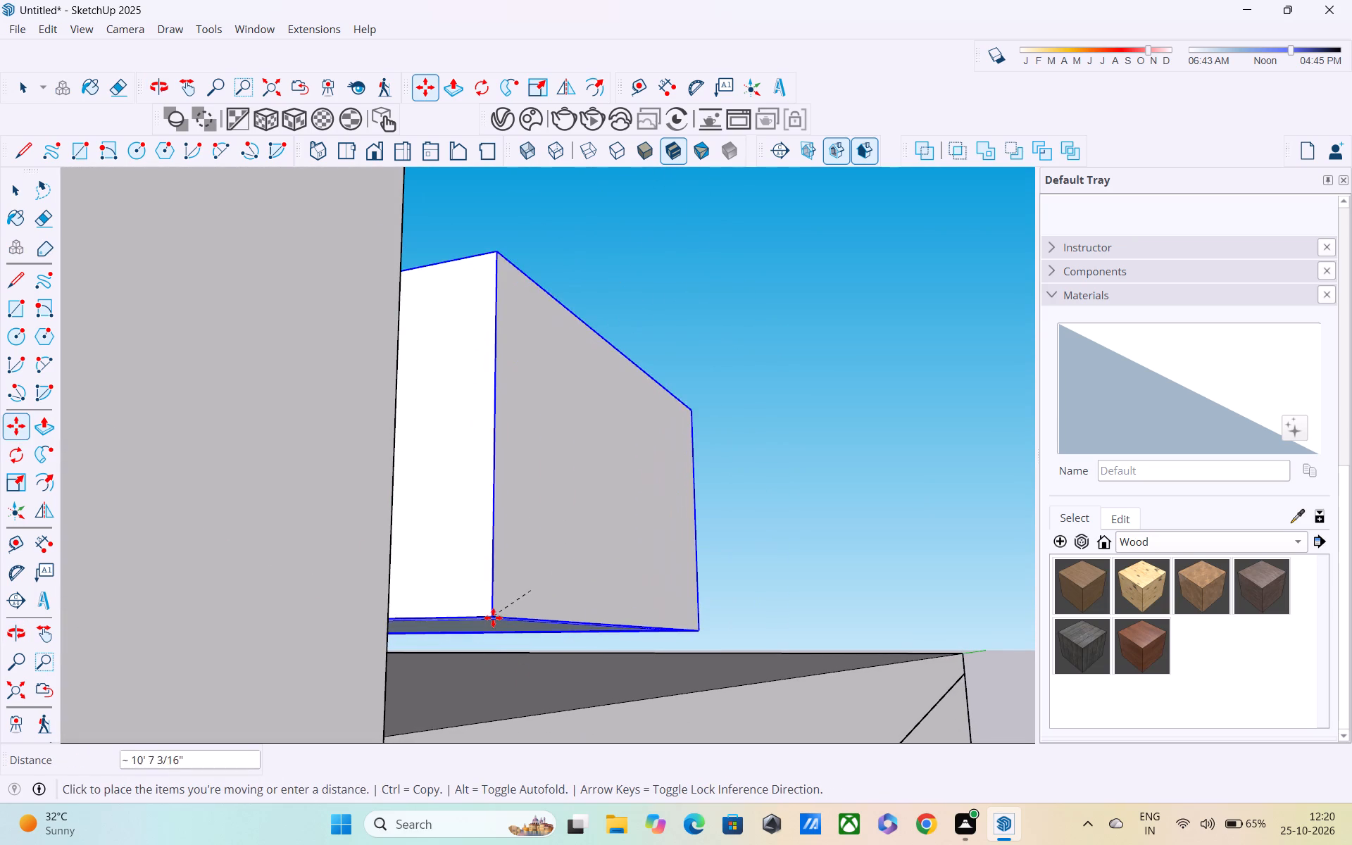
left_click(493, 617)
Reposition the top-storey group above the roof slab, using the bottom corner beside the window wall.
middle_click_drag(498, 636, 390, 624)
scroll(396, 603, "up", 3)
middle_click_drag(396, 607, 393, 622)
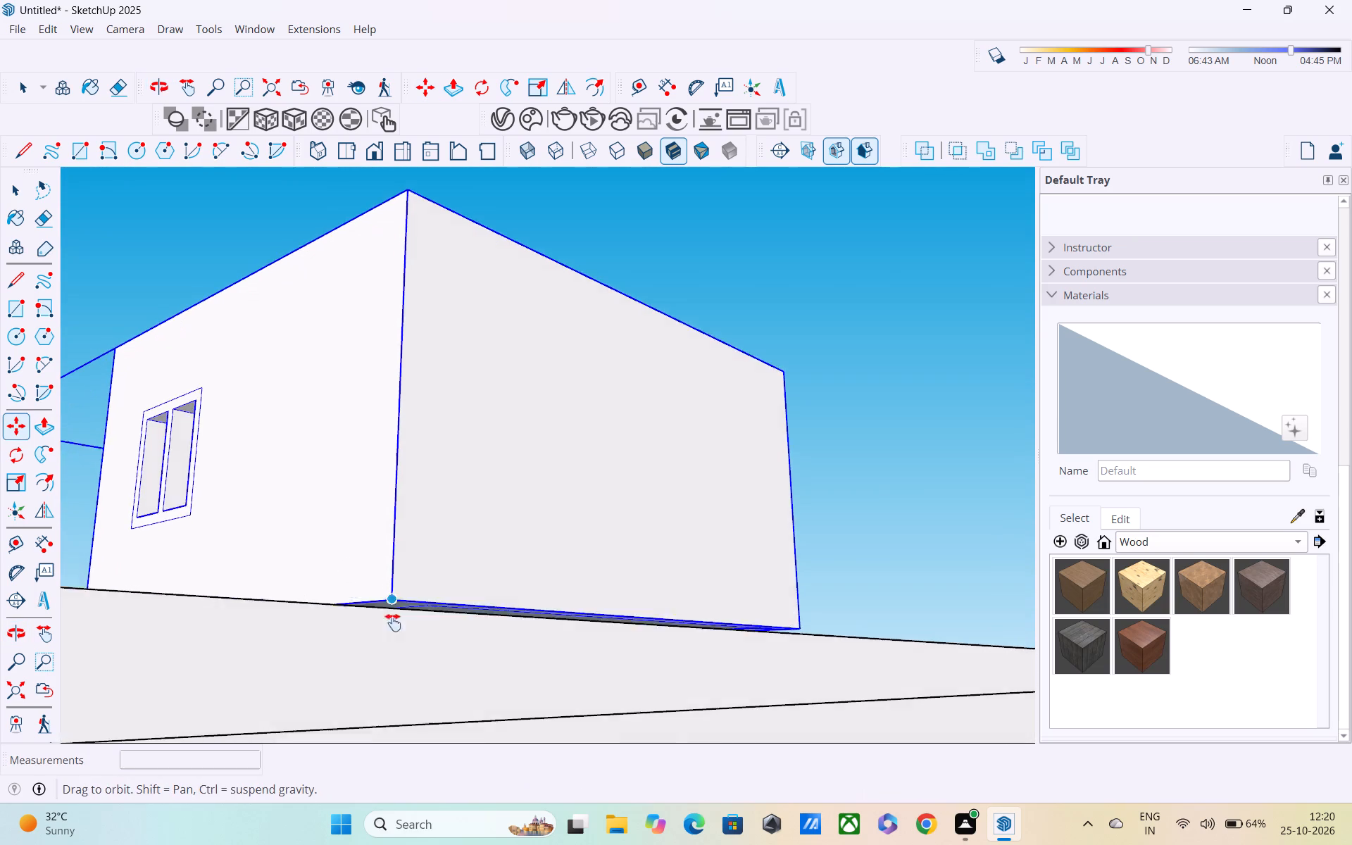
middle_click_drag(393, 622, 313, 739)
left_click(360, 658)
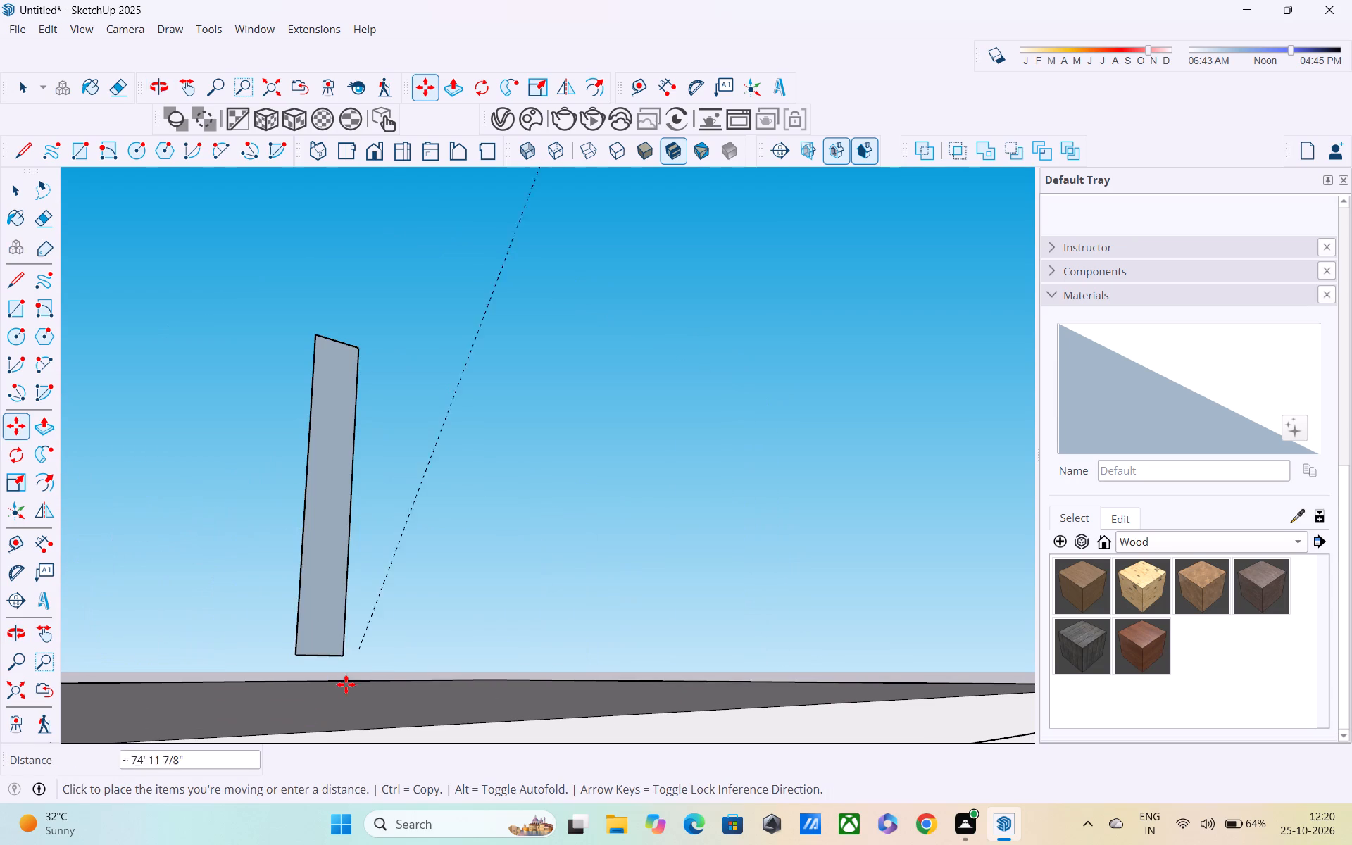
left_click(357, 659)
Move the top-storey group about 22' 11" by the bottom corner beside the window wall, onto the roof slab's side edge.
middle_click_drag(368, 689, 288, 744)
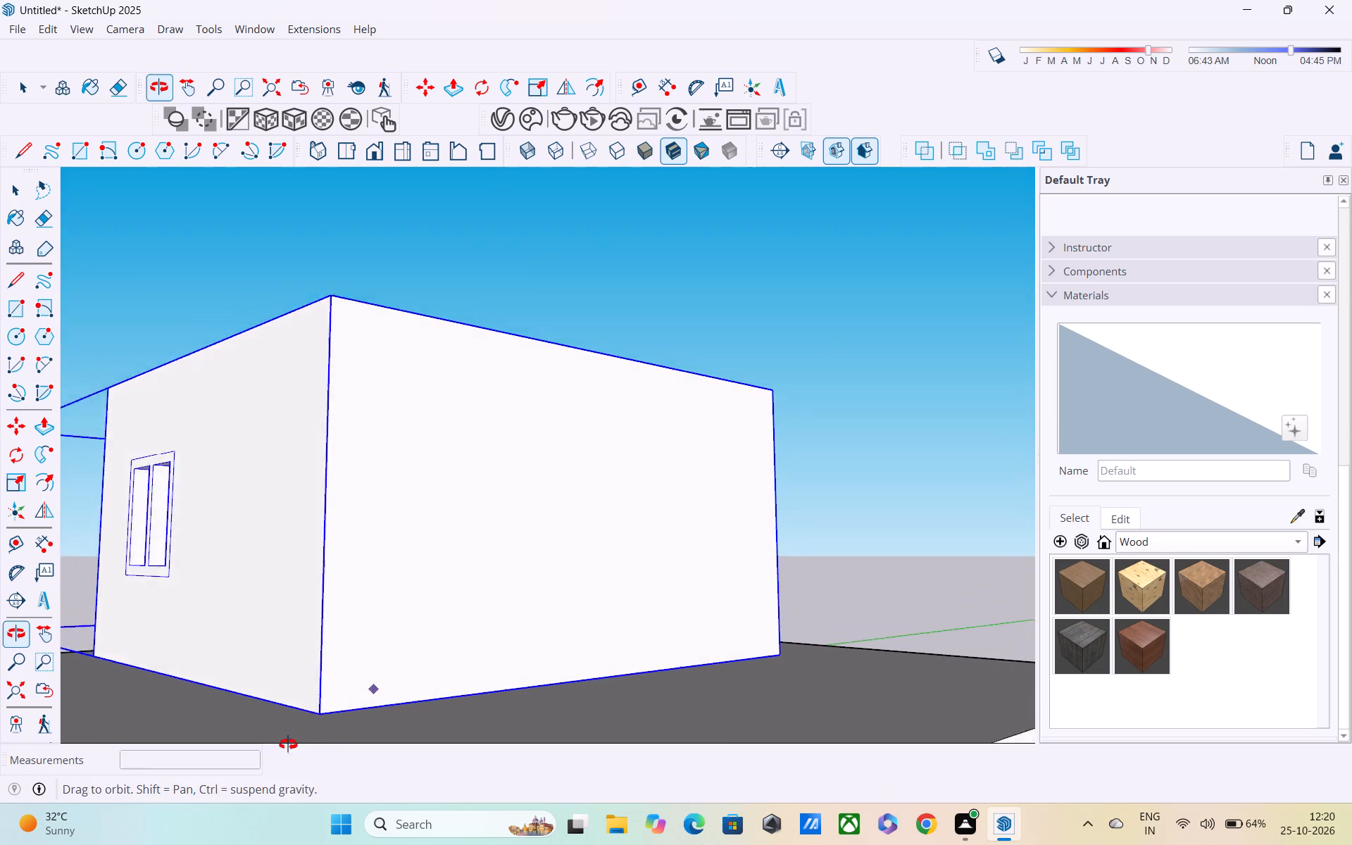
middle_click_drag(288, 744, 275, 744)
middle_click_drag(285, 709, 349, 569)
scroll(308, 580, "up", 2)
left_click(318, 581)
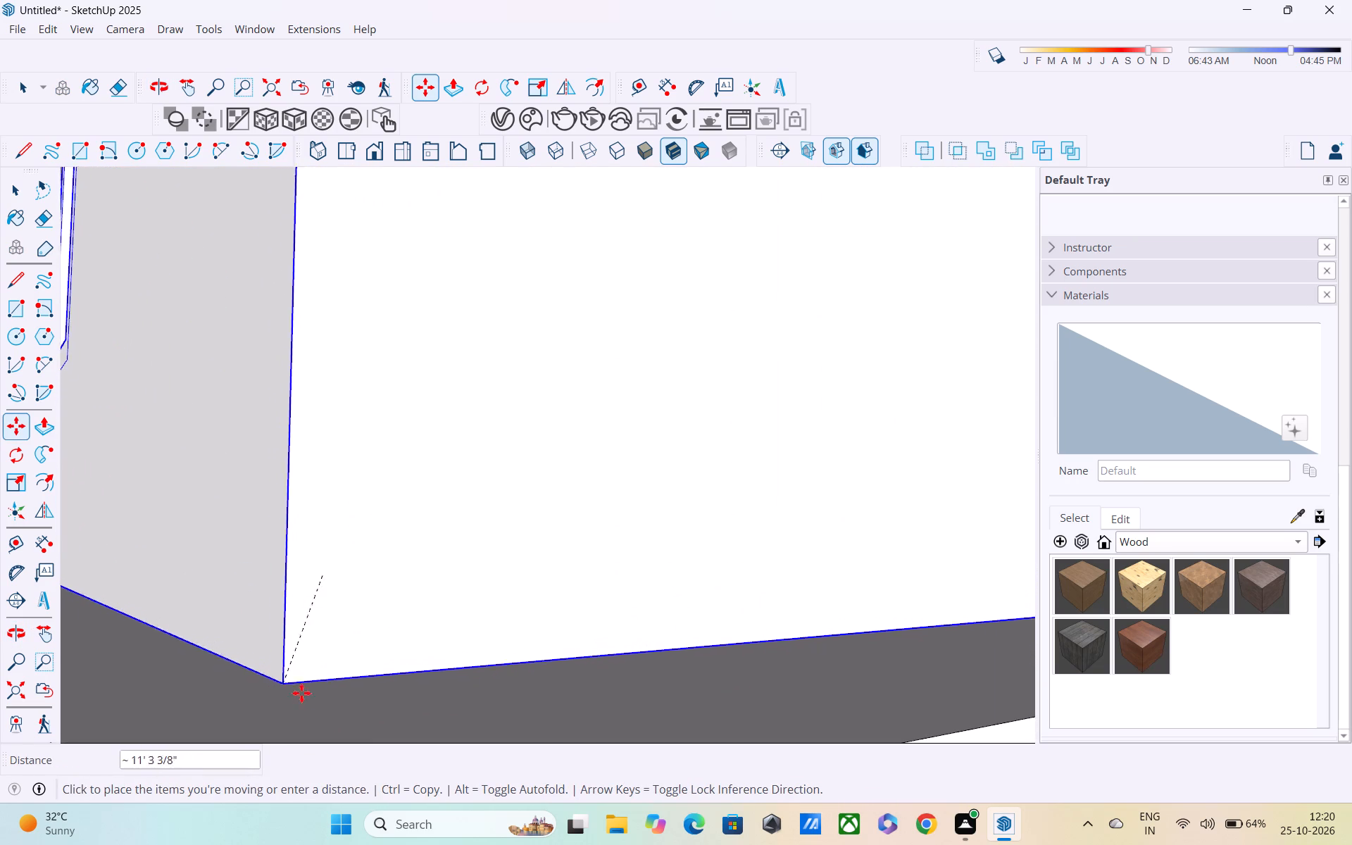
middle_click_drag(320, 697, 301, 499, "shift")
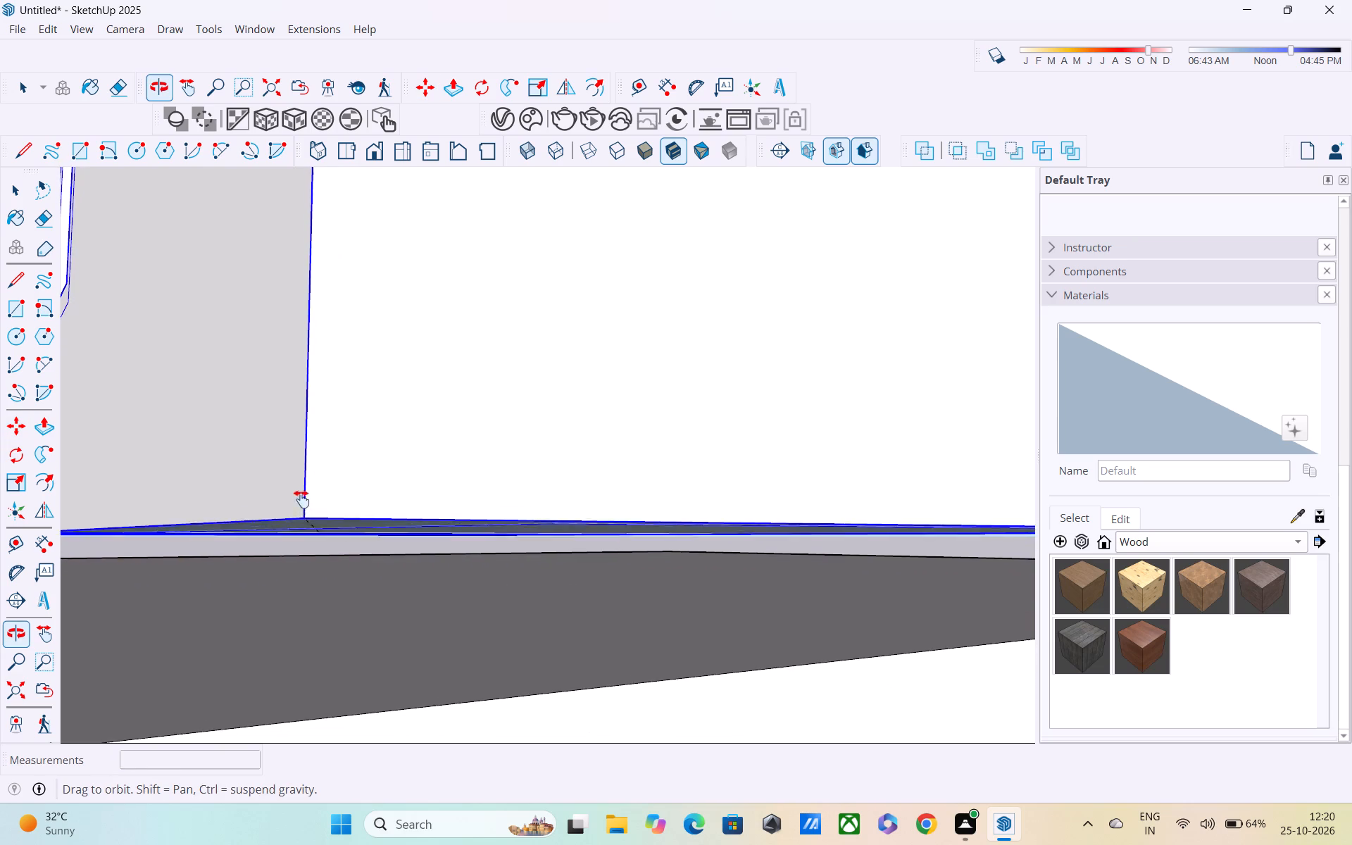
middle_click_drag(301, 499, 285, 451, "shift")
scroll(269, 584, "down", 4)
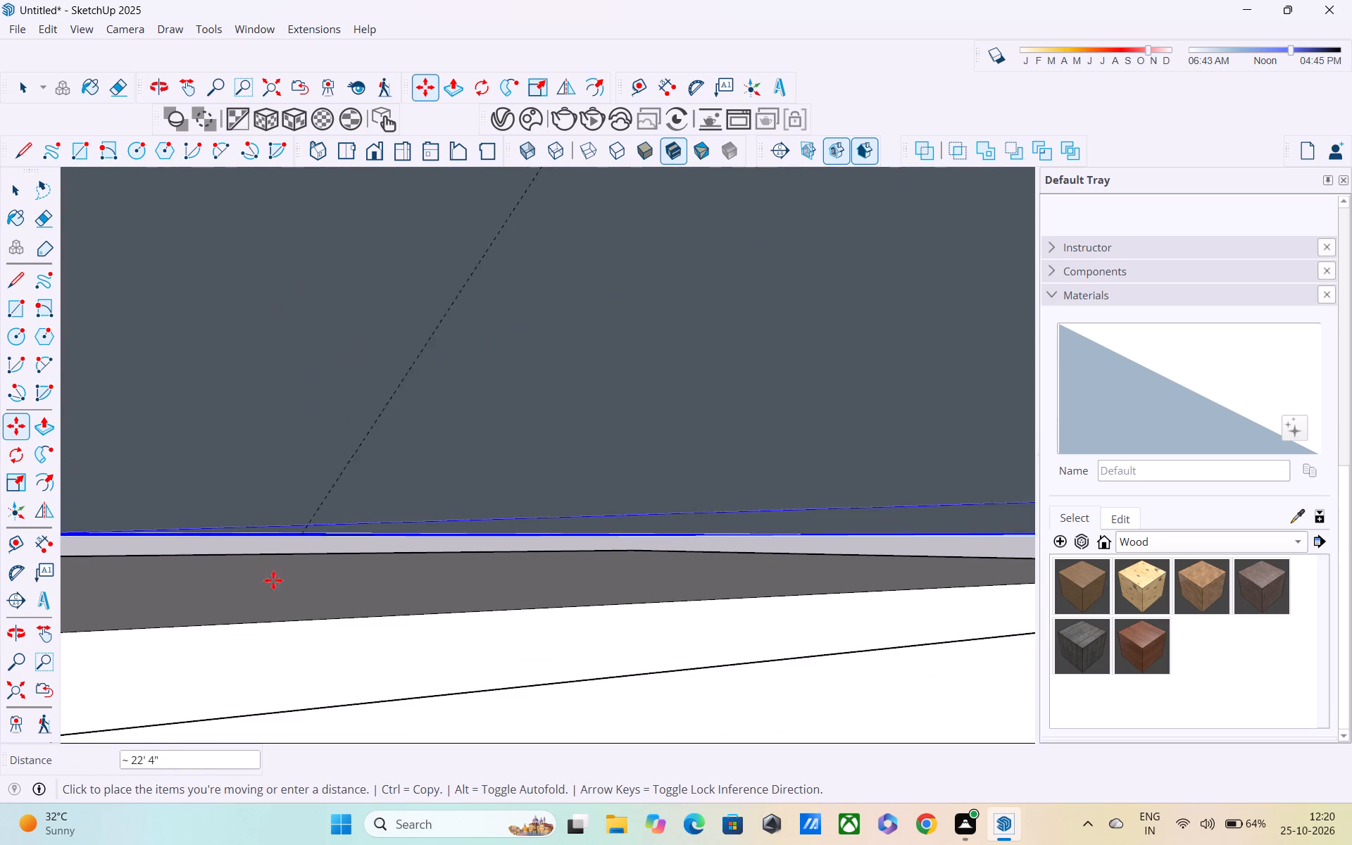
scroll(274, 580, "down", 5)
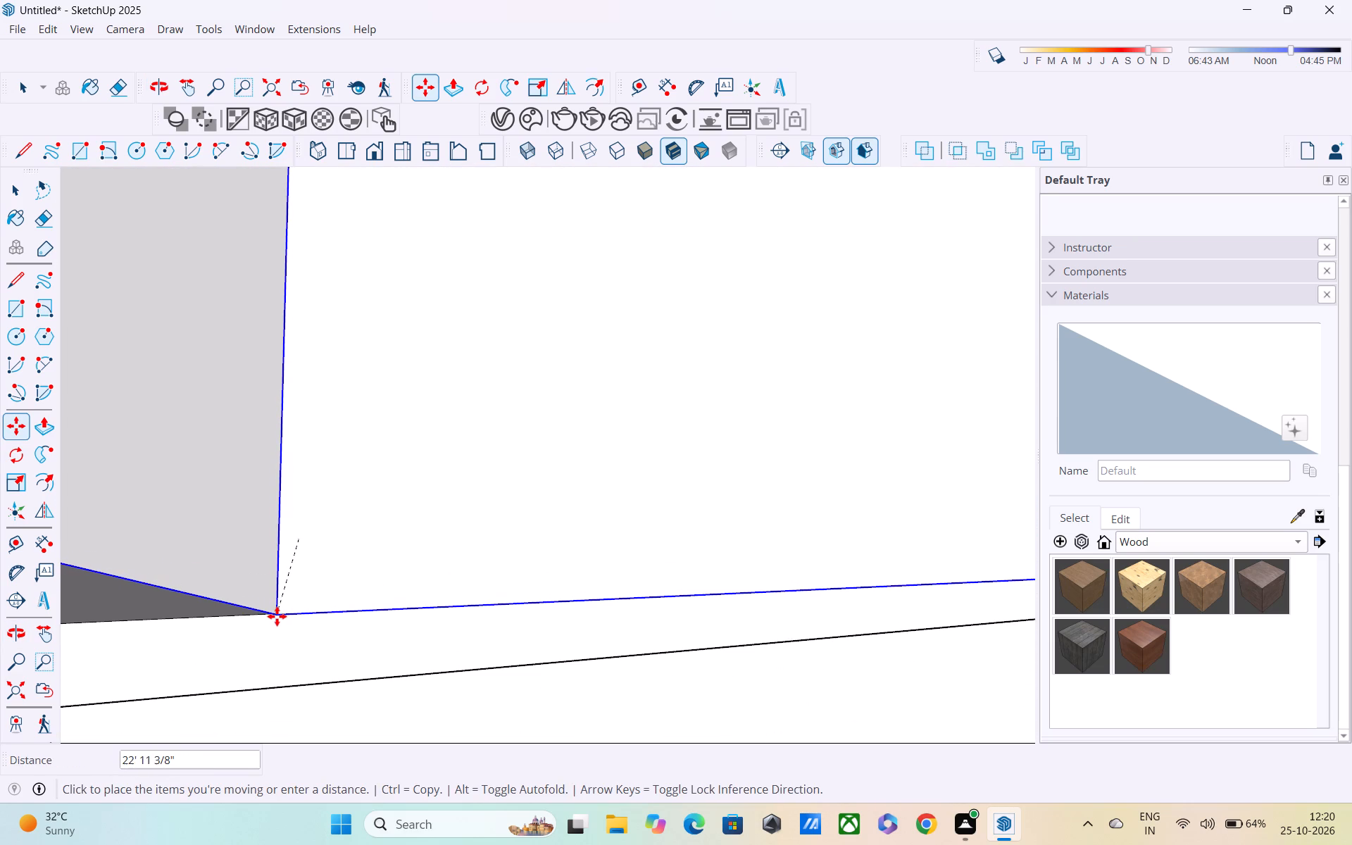
left_click(277, 616)
Examine from below, the side and the front how the top-storey group sits on the roof slab.
scroll(284, 617, "down", 5)
scroll(287, 597, "up", 1)
middle_click_drag(280, 590, 236, 529)
scroll(239, 527, "down", 11)
scroll(300, 586, "down", 17)
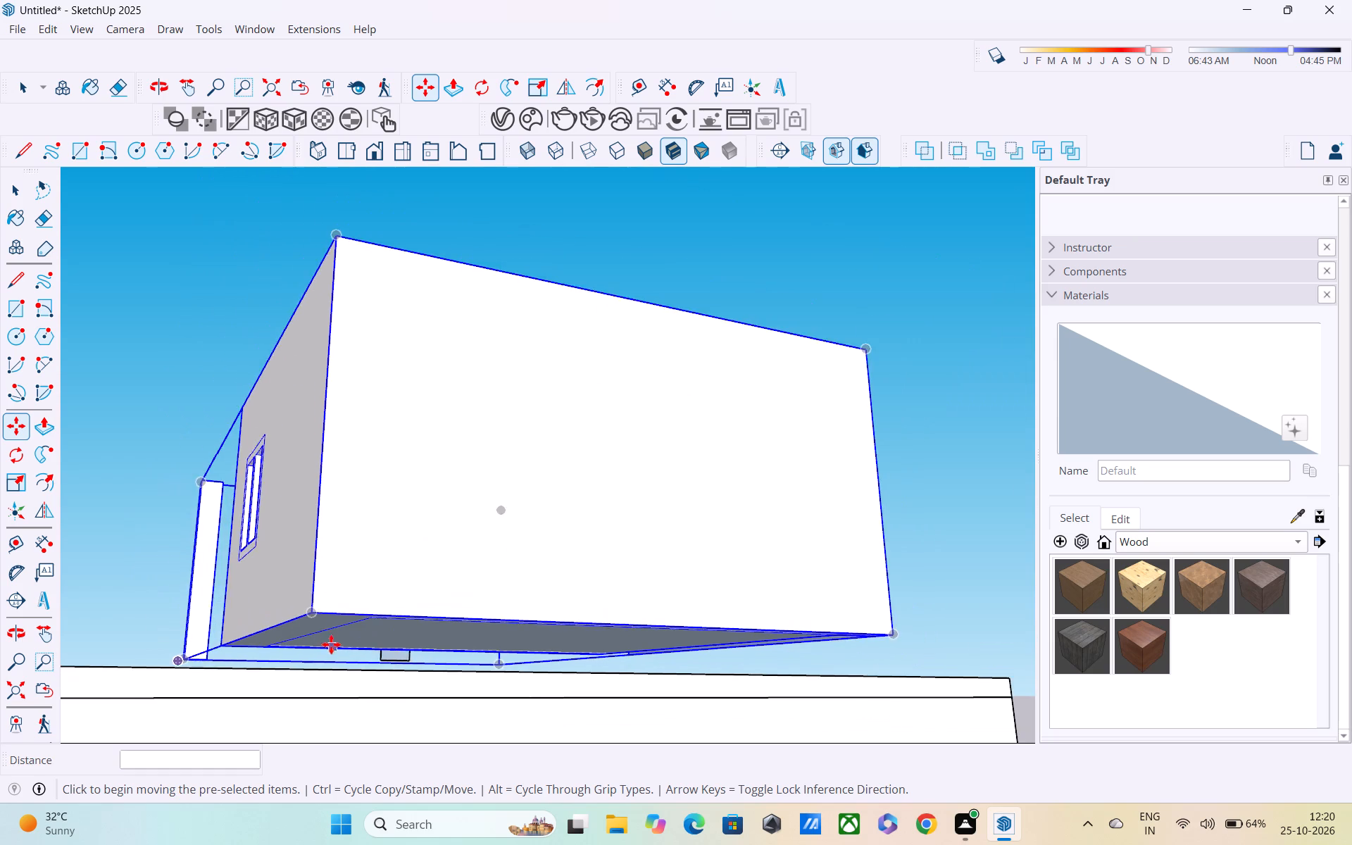
scroll(330, 644, "down", 3)
middle_click_drag(324, 646, 201, 676)
scroll(200, 674, "down", 4)
middle_click_drag(215, 671, 278, 643, "shift")
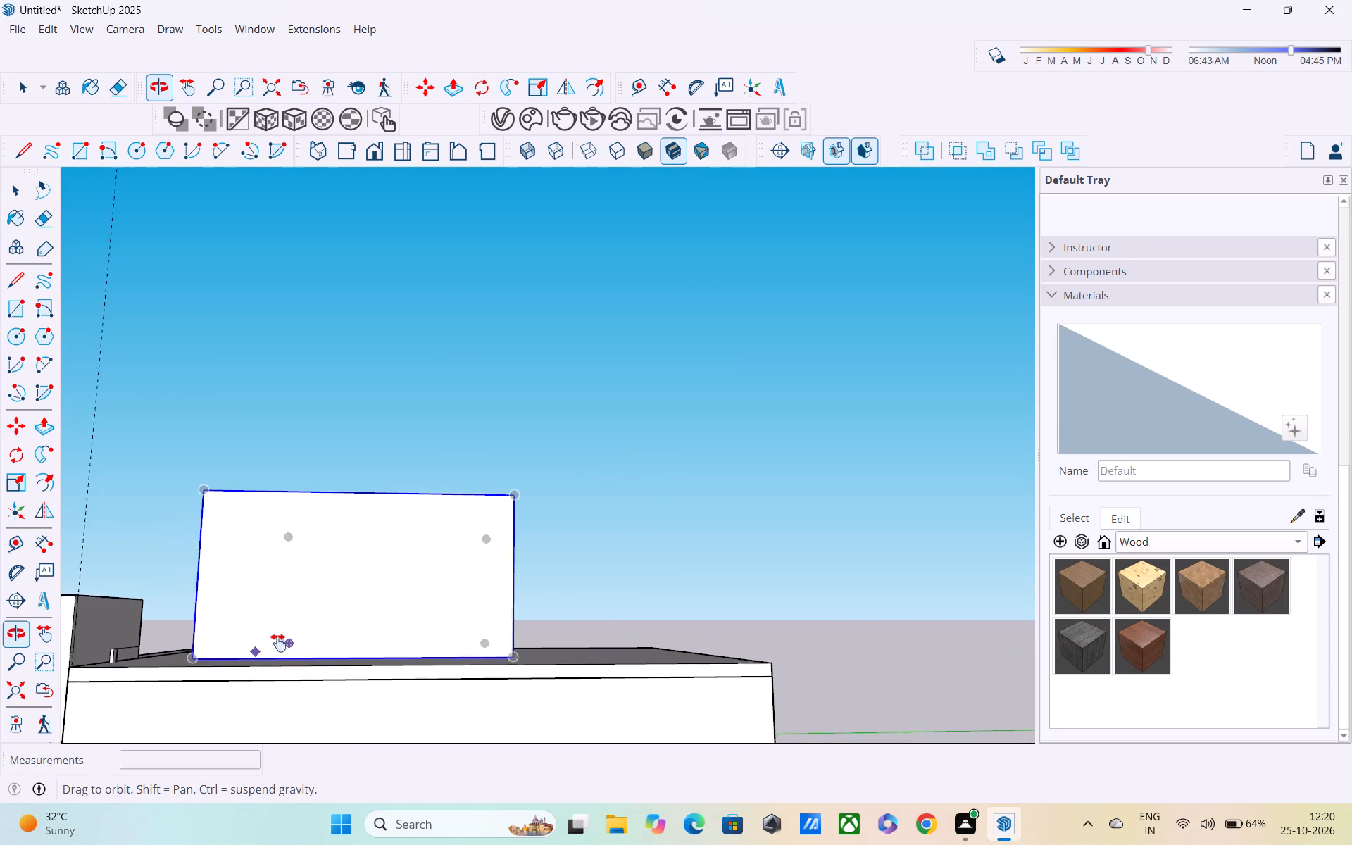
middle_click_drag(278, 643, 757, 613, "shift")
scroll(757, 613, "up", 1)
middle_click_drag(704, 606, 537, 596)
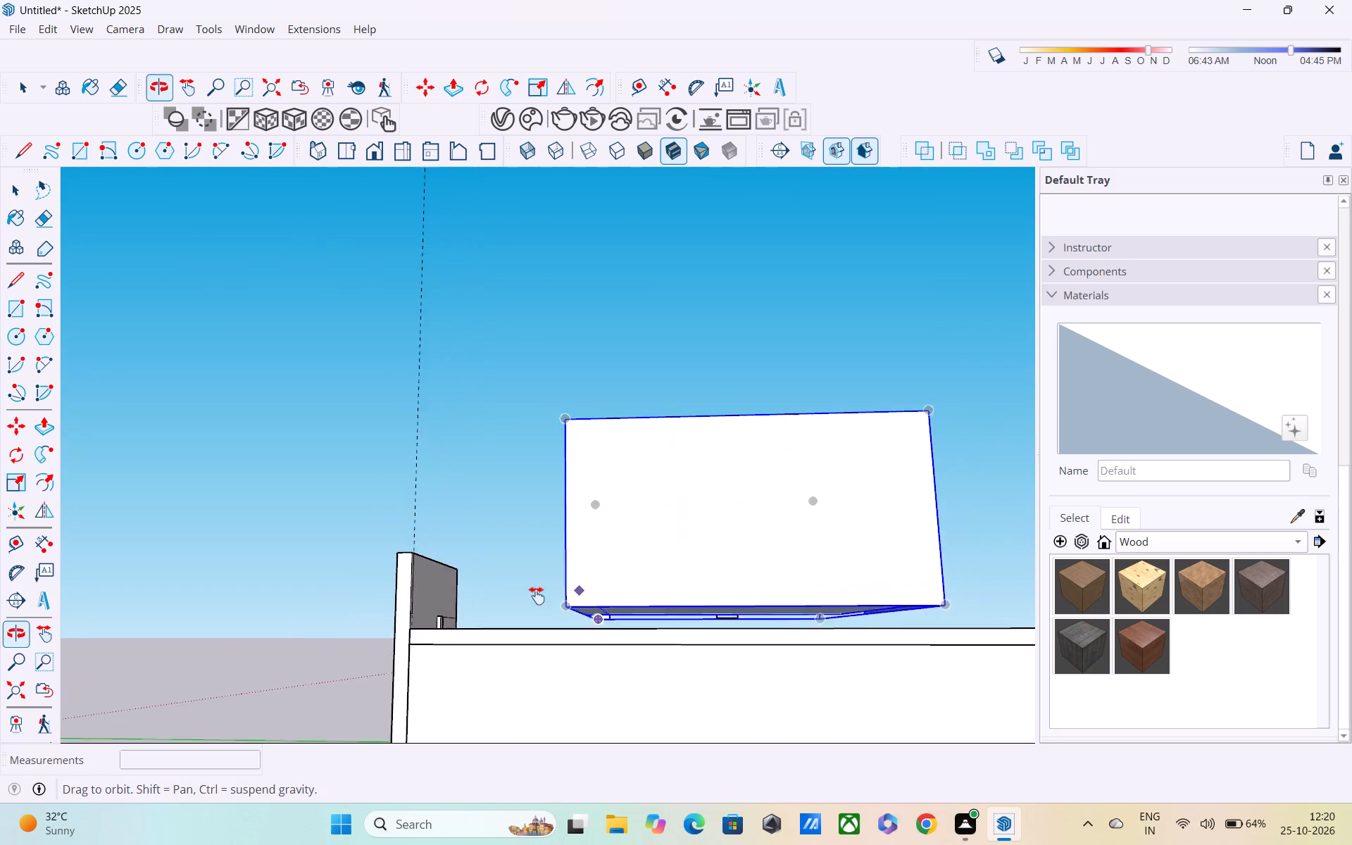
middle_click_drag(537, 596, 321, 562)
scroll(321, 562, "down", 1, "shift")
middle_click_drag(320, 565, 846, 595)
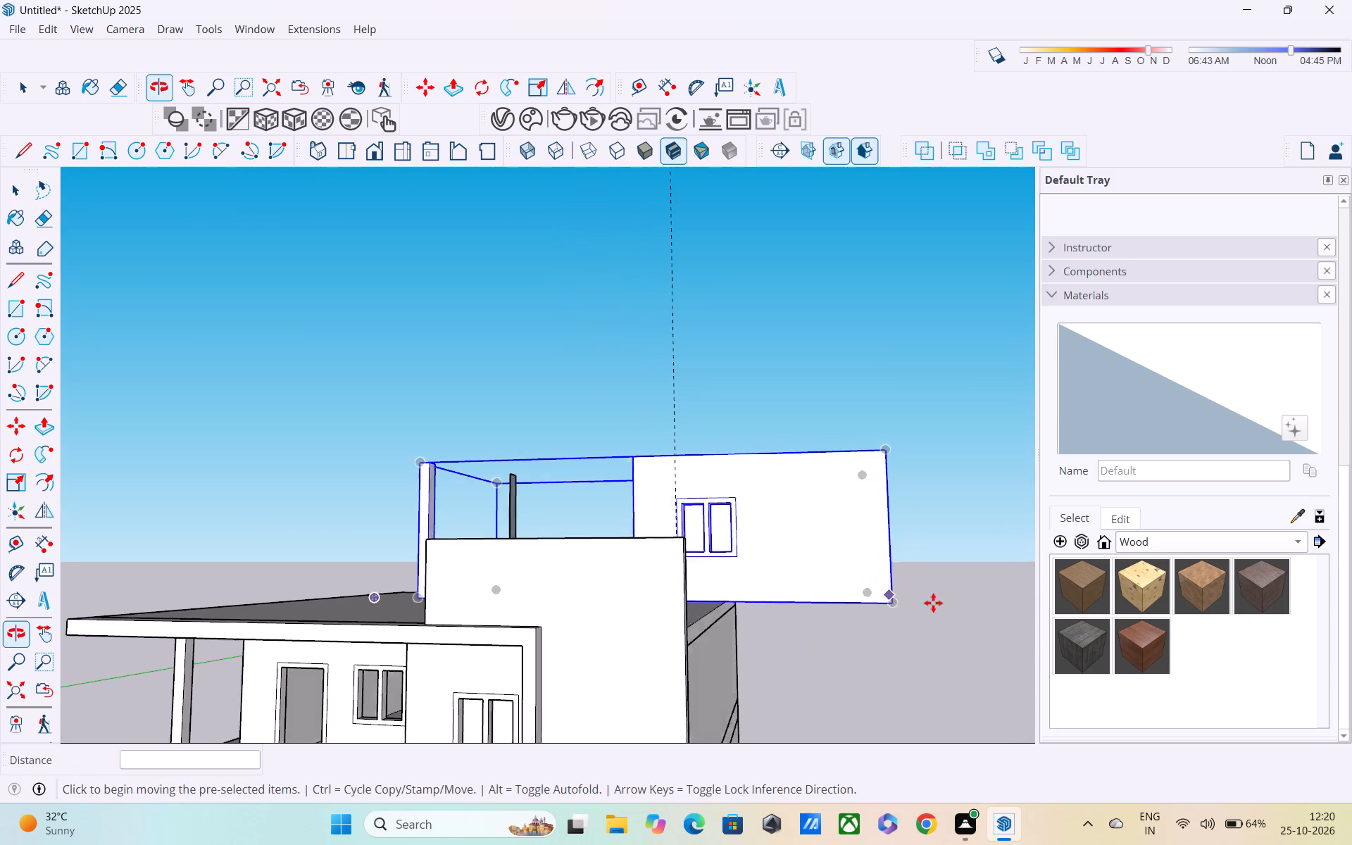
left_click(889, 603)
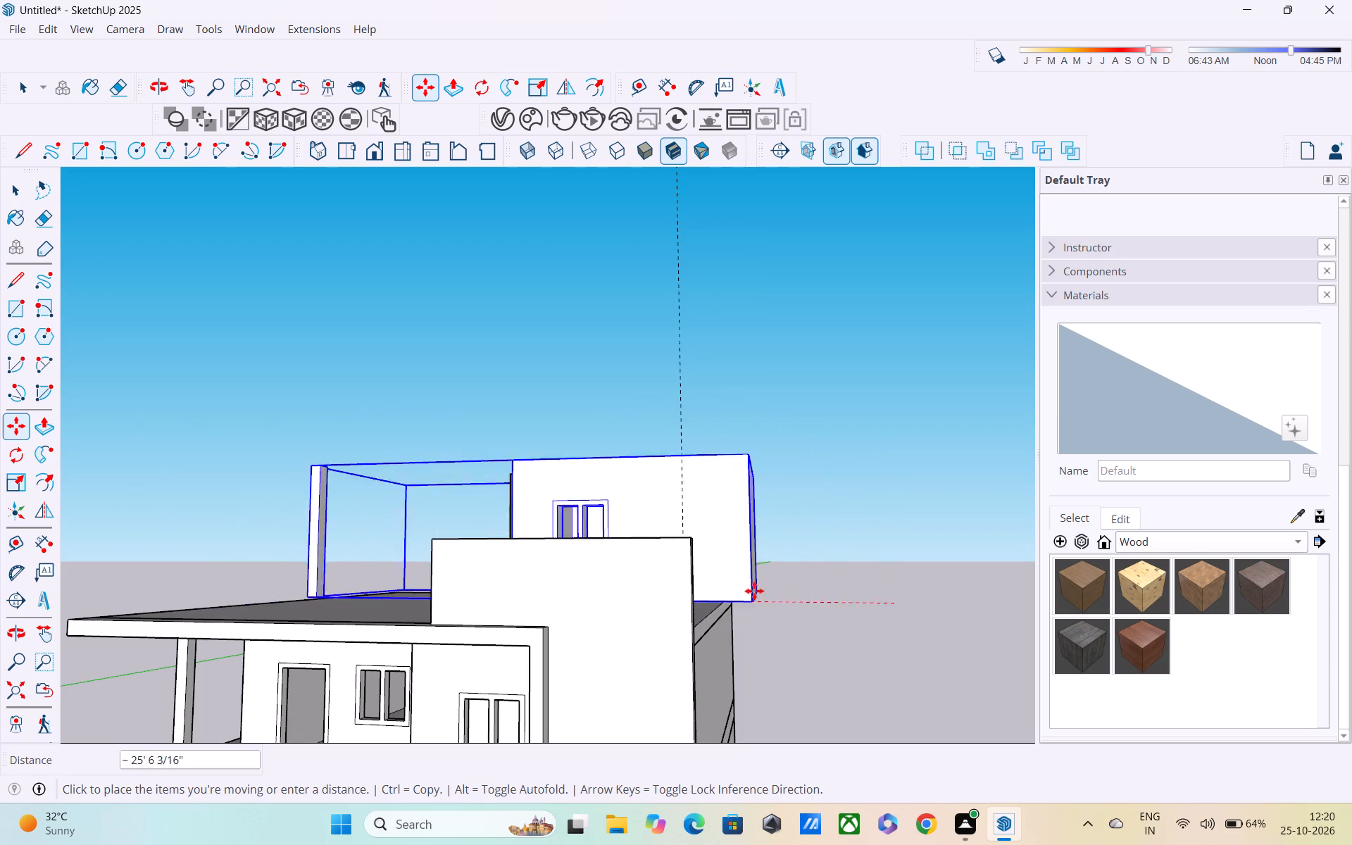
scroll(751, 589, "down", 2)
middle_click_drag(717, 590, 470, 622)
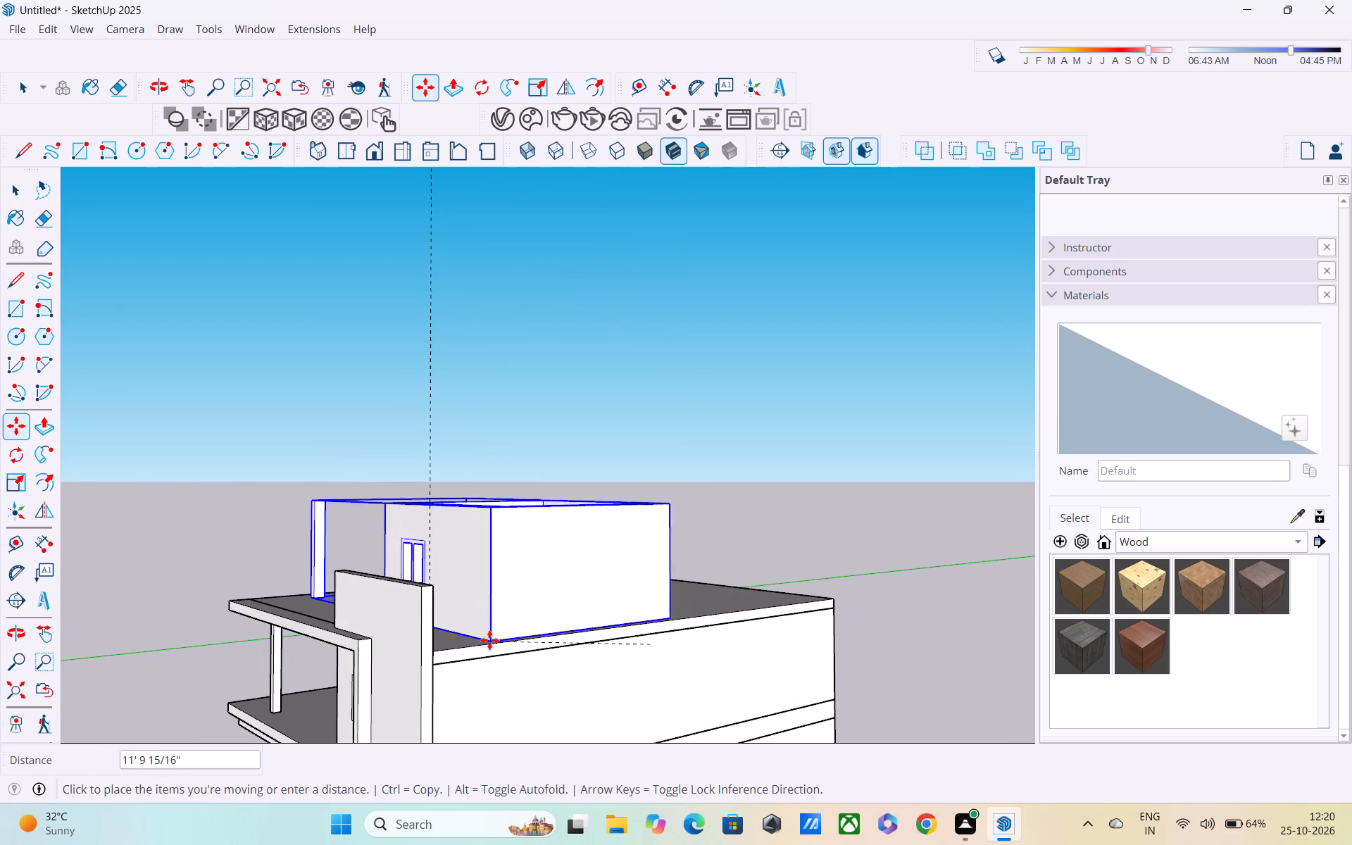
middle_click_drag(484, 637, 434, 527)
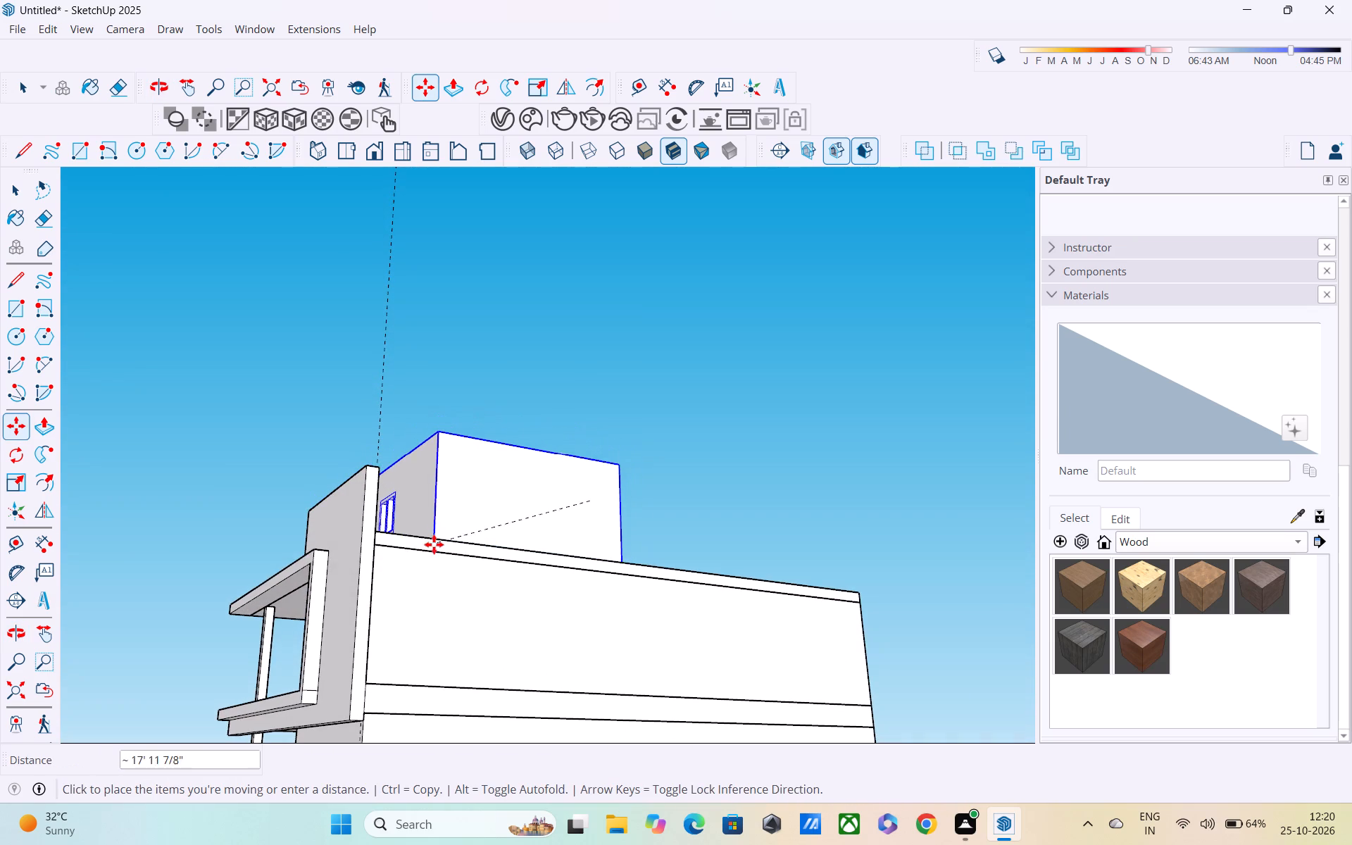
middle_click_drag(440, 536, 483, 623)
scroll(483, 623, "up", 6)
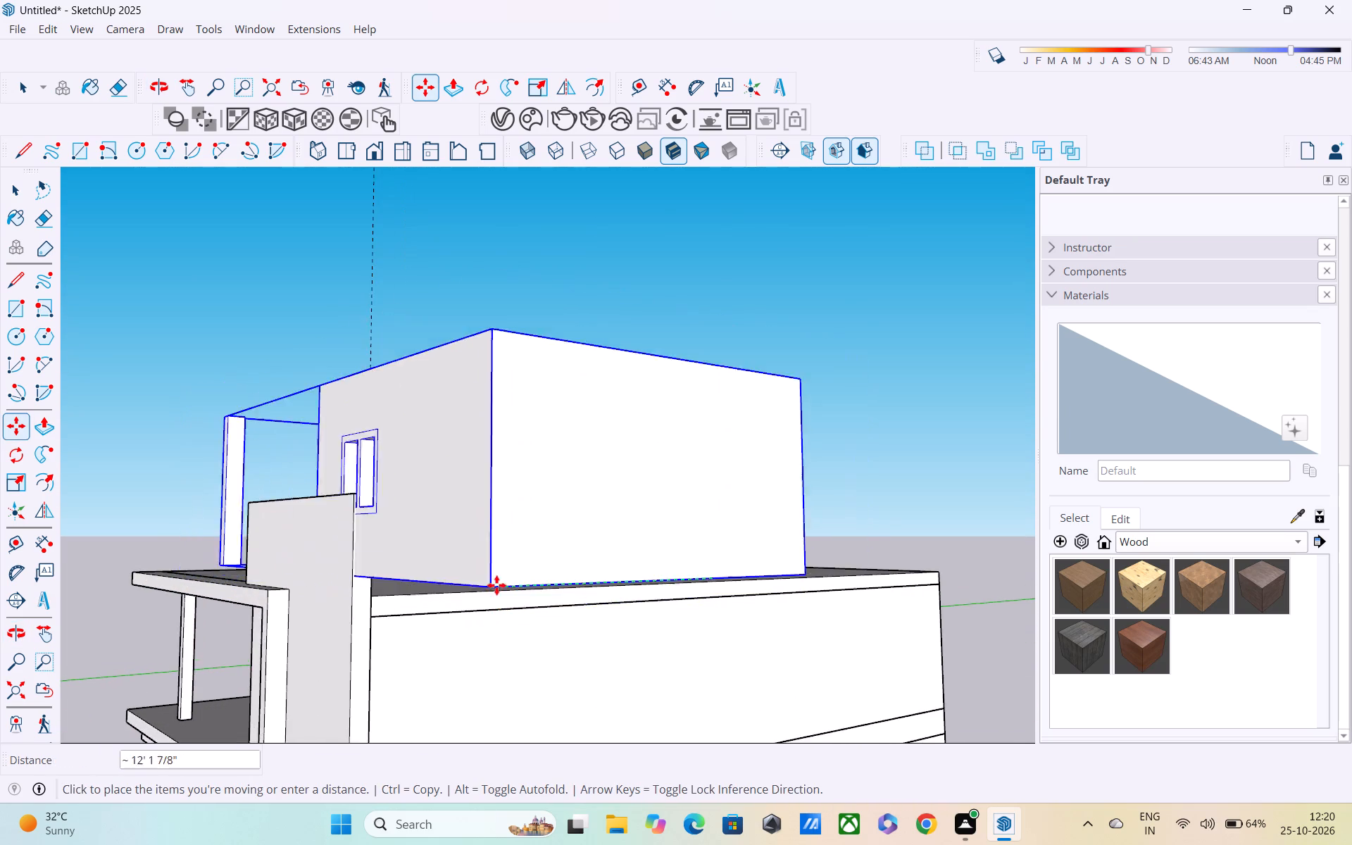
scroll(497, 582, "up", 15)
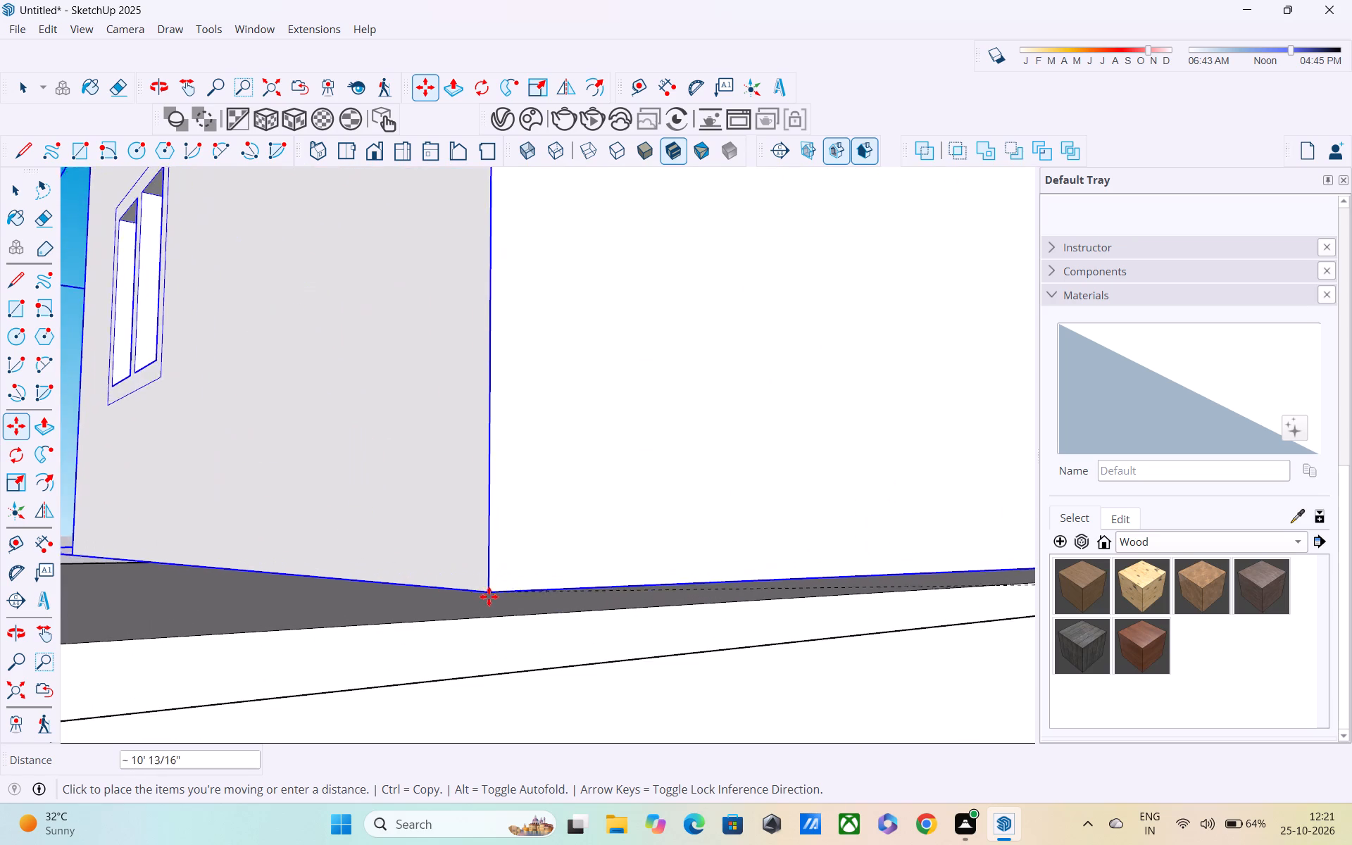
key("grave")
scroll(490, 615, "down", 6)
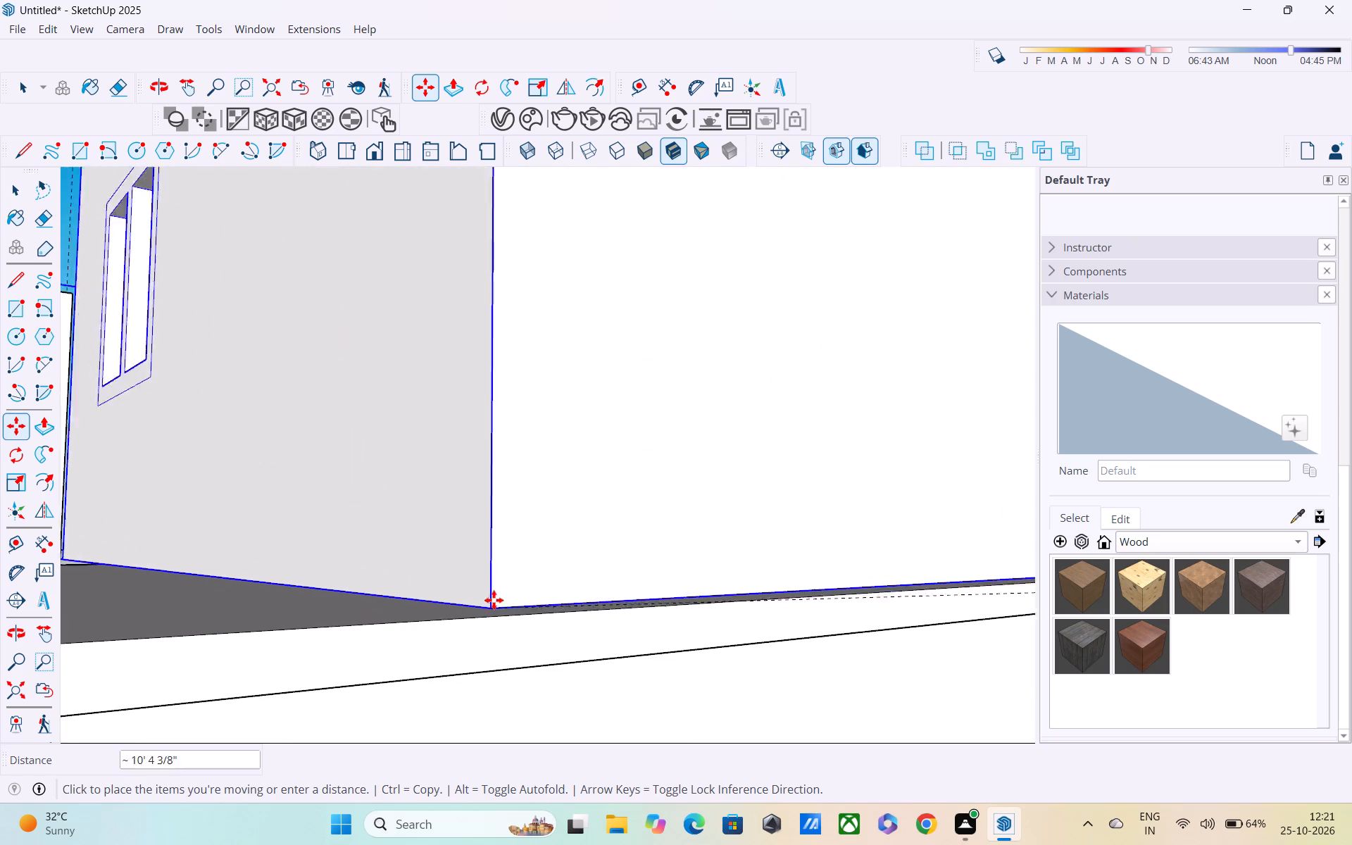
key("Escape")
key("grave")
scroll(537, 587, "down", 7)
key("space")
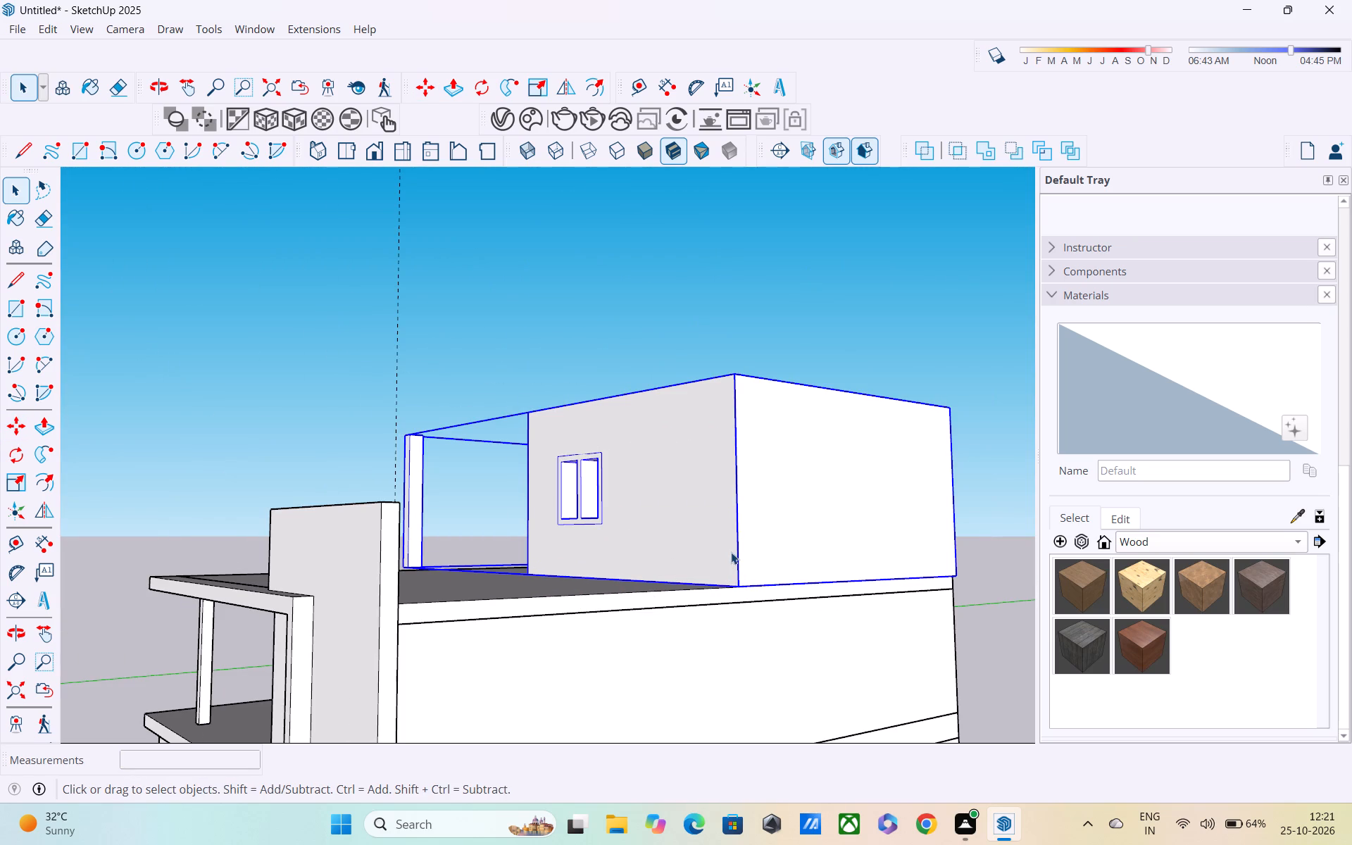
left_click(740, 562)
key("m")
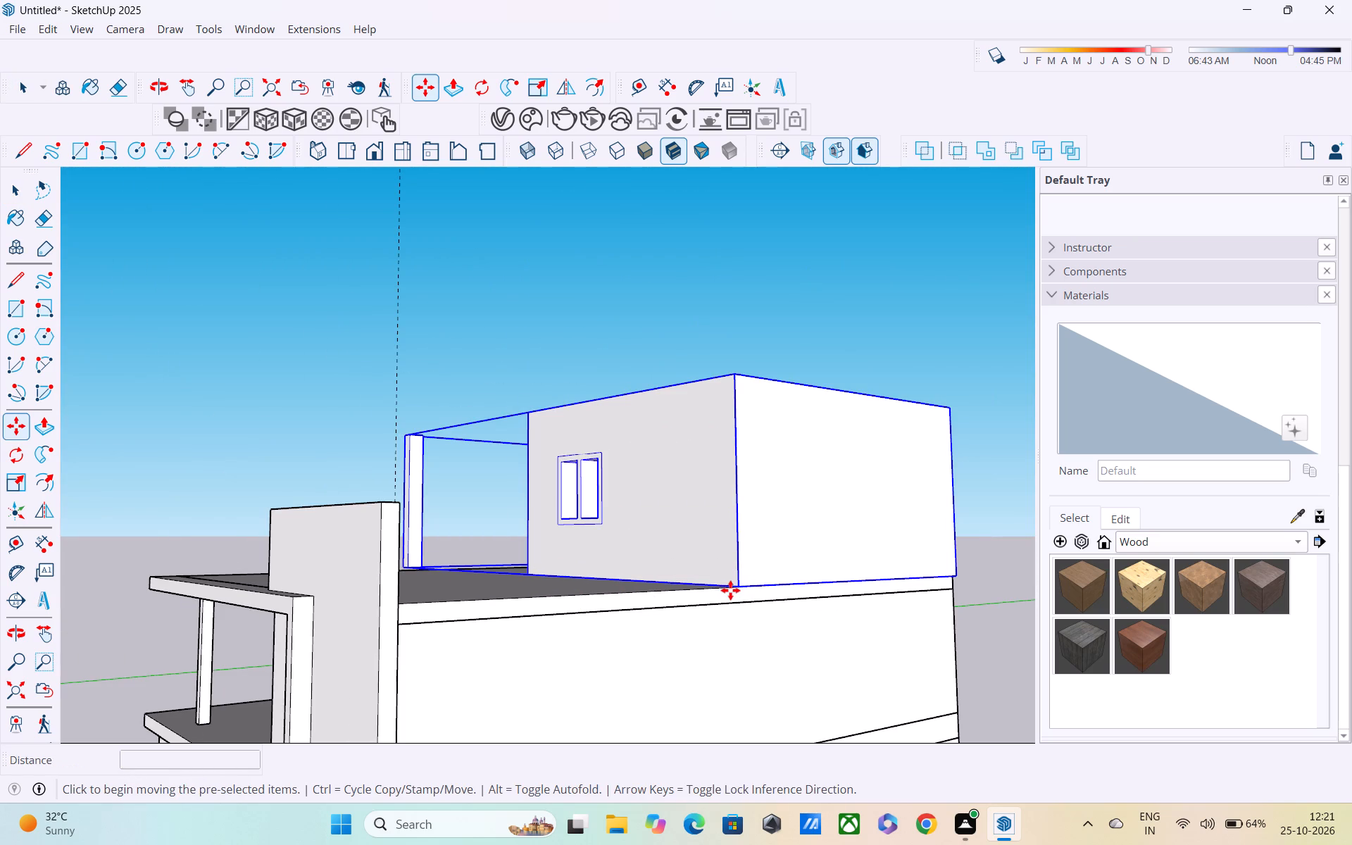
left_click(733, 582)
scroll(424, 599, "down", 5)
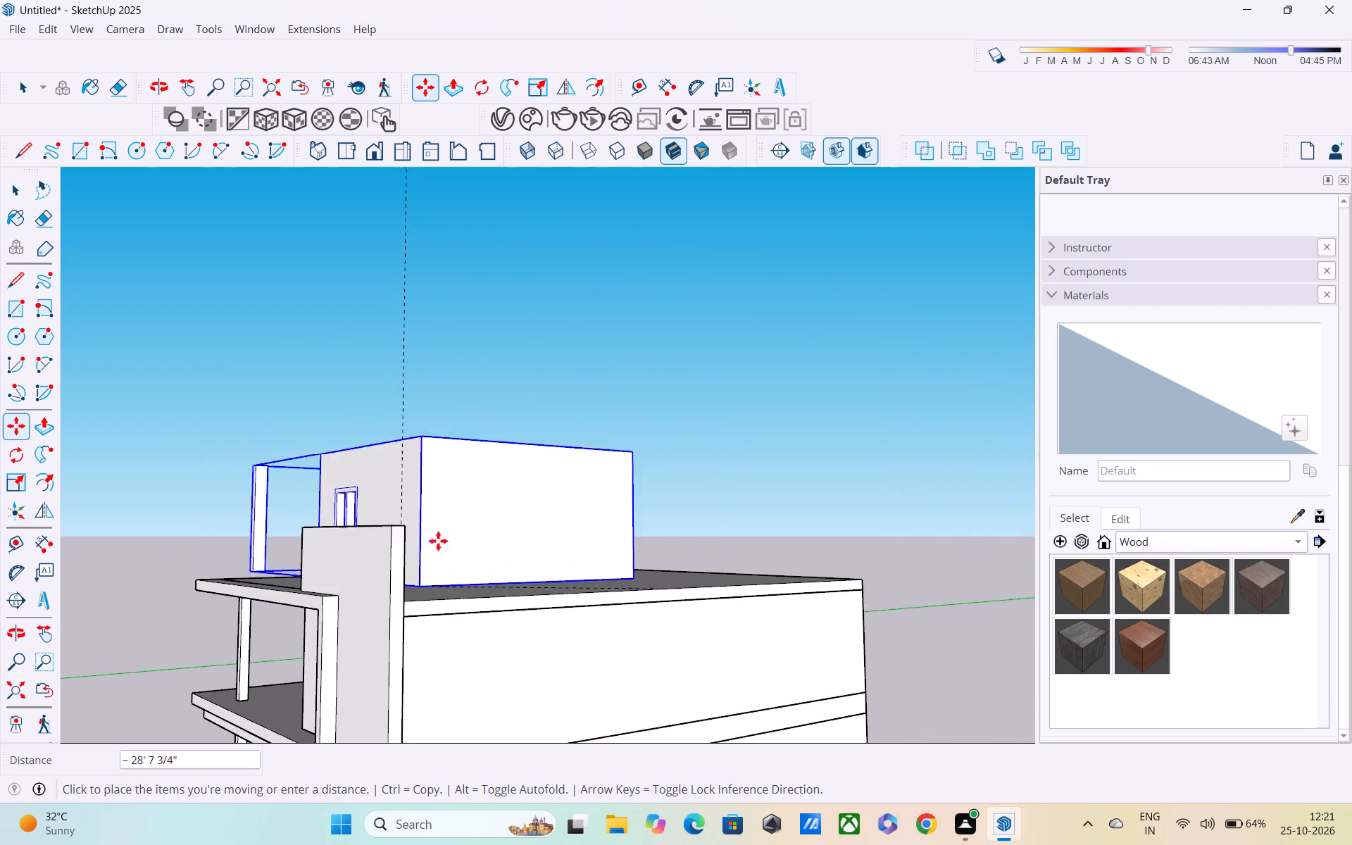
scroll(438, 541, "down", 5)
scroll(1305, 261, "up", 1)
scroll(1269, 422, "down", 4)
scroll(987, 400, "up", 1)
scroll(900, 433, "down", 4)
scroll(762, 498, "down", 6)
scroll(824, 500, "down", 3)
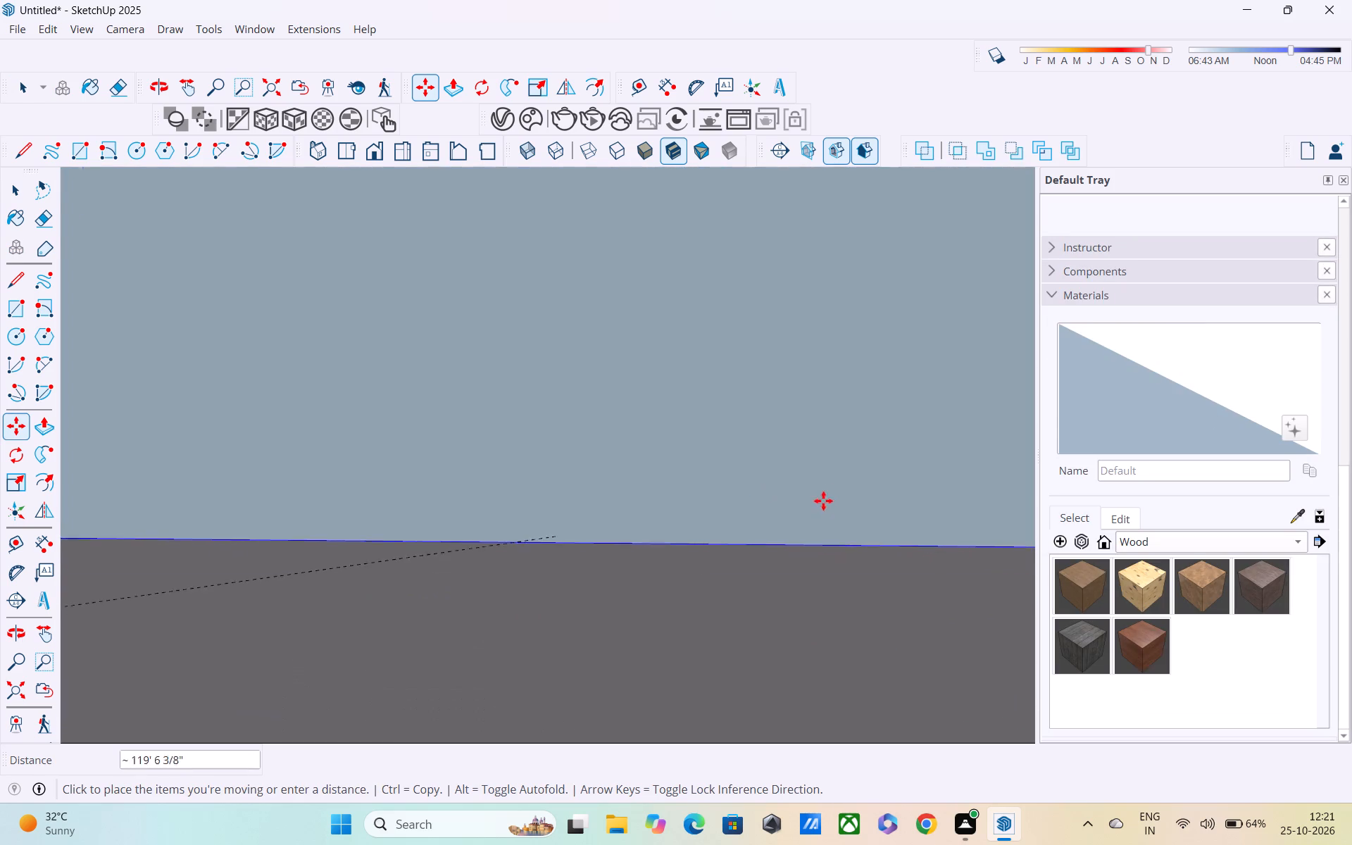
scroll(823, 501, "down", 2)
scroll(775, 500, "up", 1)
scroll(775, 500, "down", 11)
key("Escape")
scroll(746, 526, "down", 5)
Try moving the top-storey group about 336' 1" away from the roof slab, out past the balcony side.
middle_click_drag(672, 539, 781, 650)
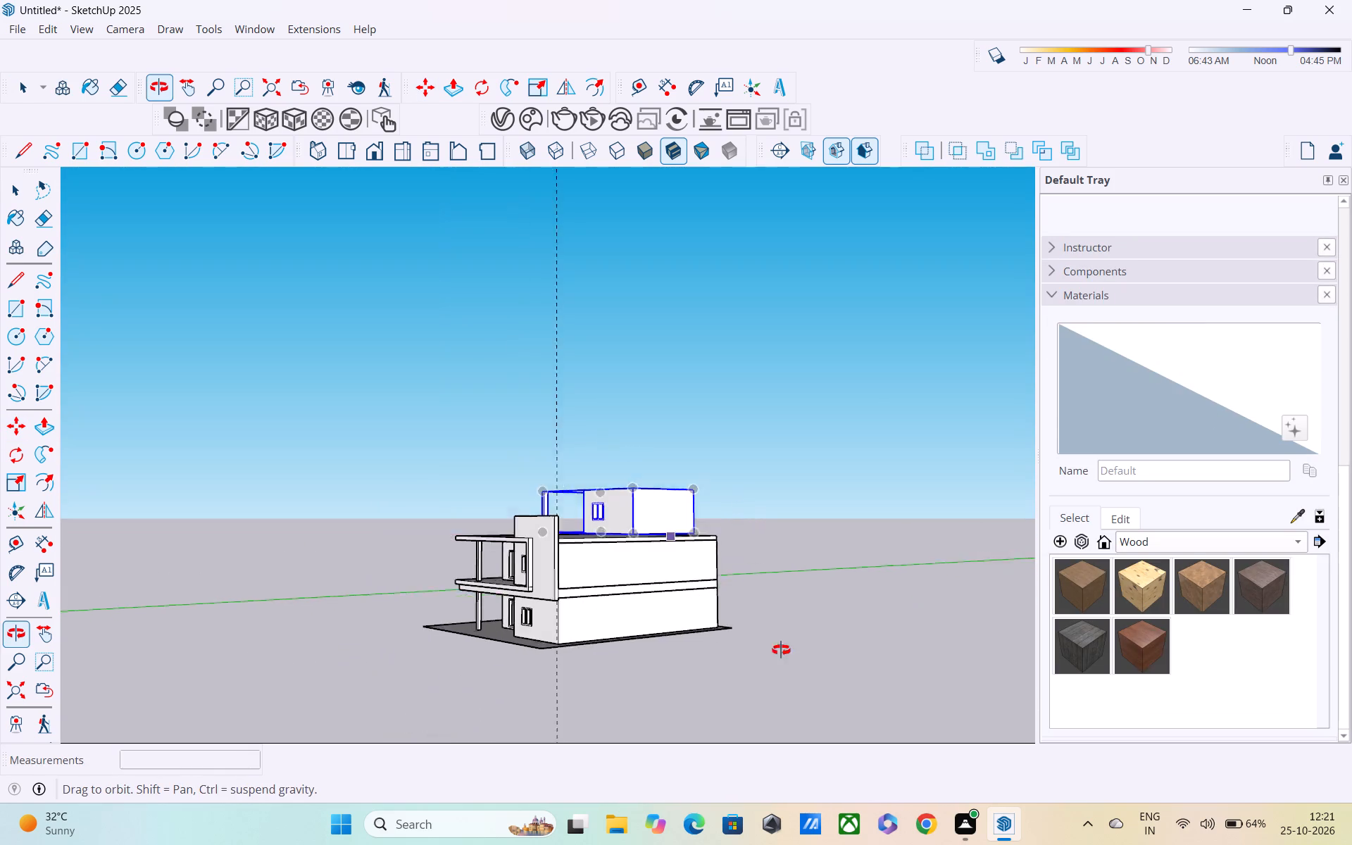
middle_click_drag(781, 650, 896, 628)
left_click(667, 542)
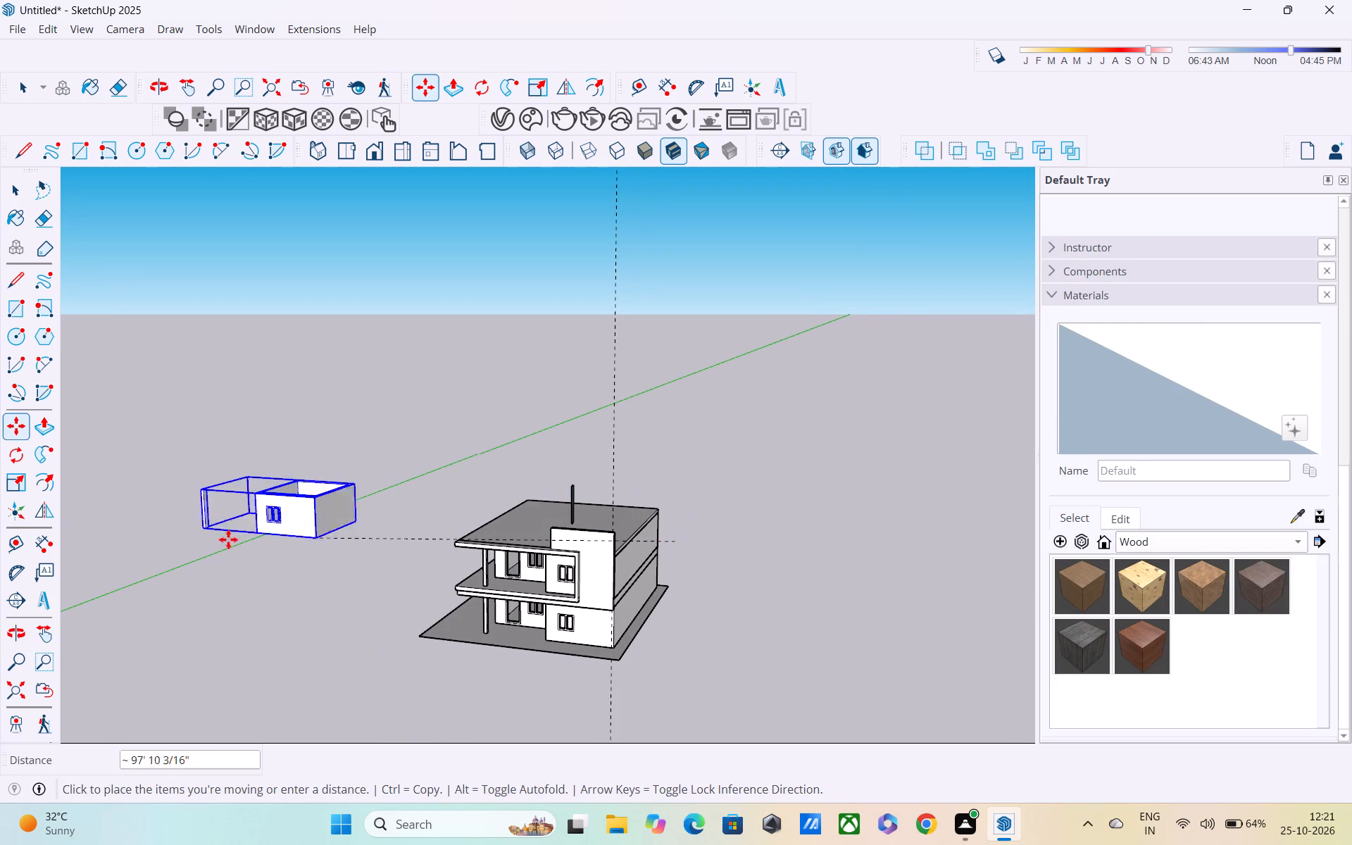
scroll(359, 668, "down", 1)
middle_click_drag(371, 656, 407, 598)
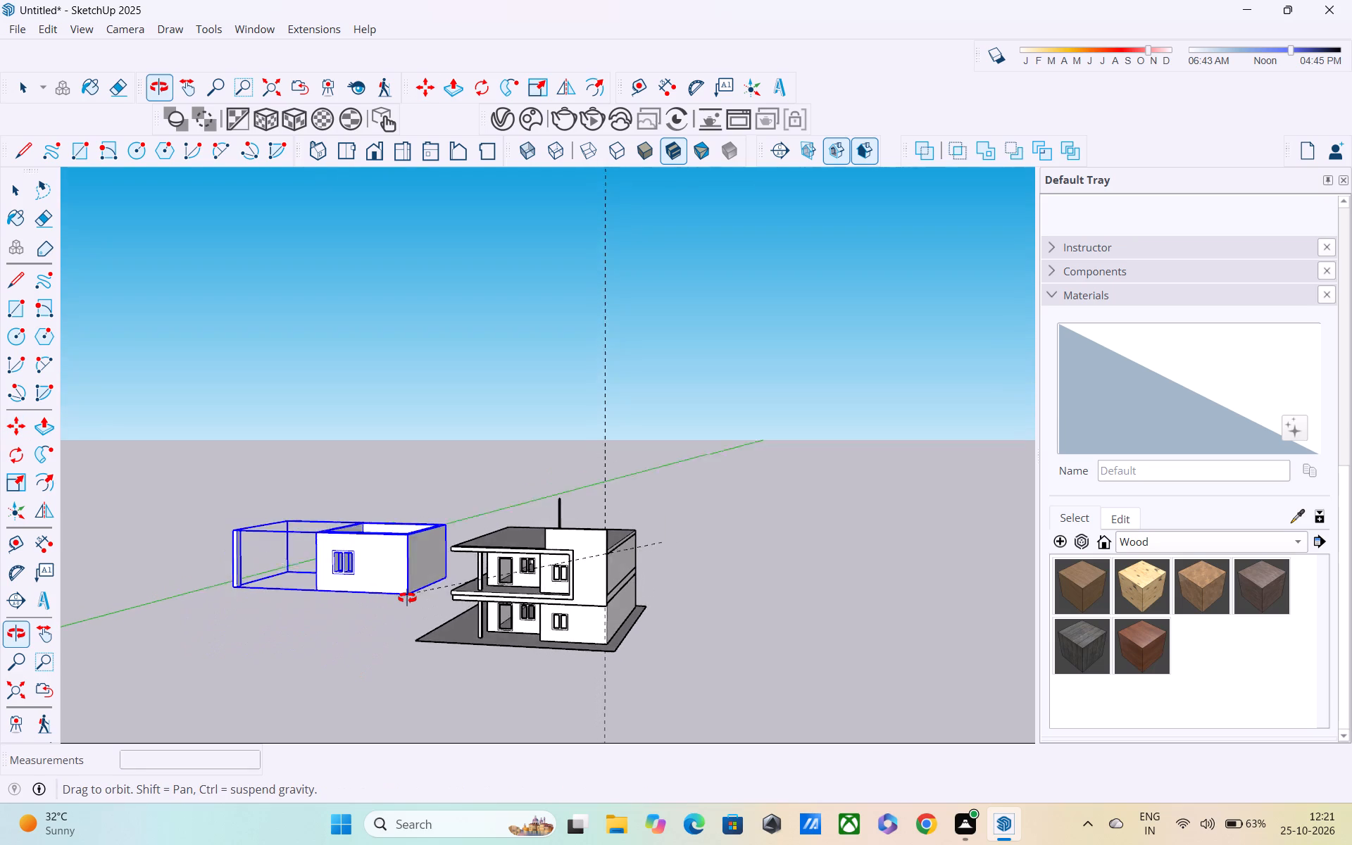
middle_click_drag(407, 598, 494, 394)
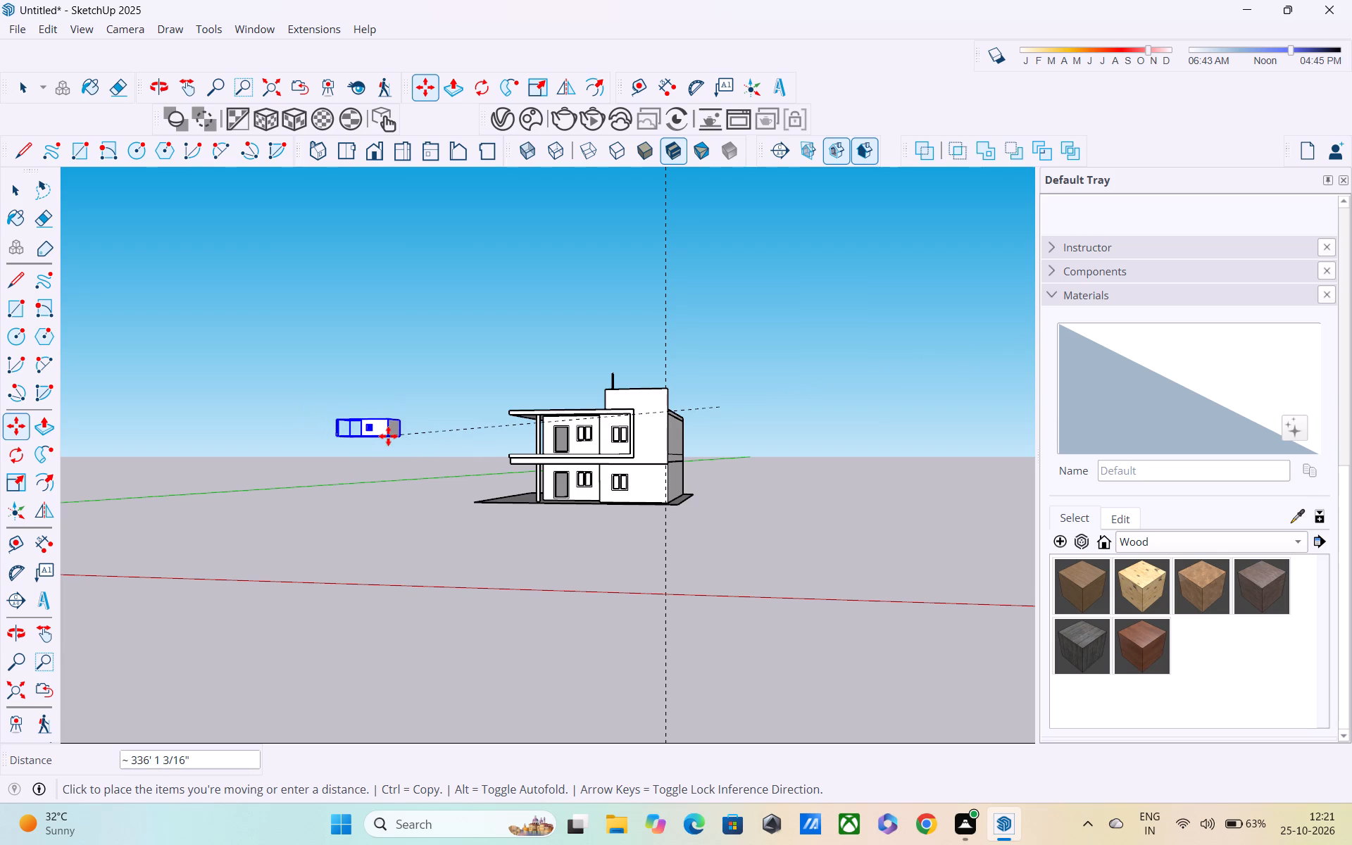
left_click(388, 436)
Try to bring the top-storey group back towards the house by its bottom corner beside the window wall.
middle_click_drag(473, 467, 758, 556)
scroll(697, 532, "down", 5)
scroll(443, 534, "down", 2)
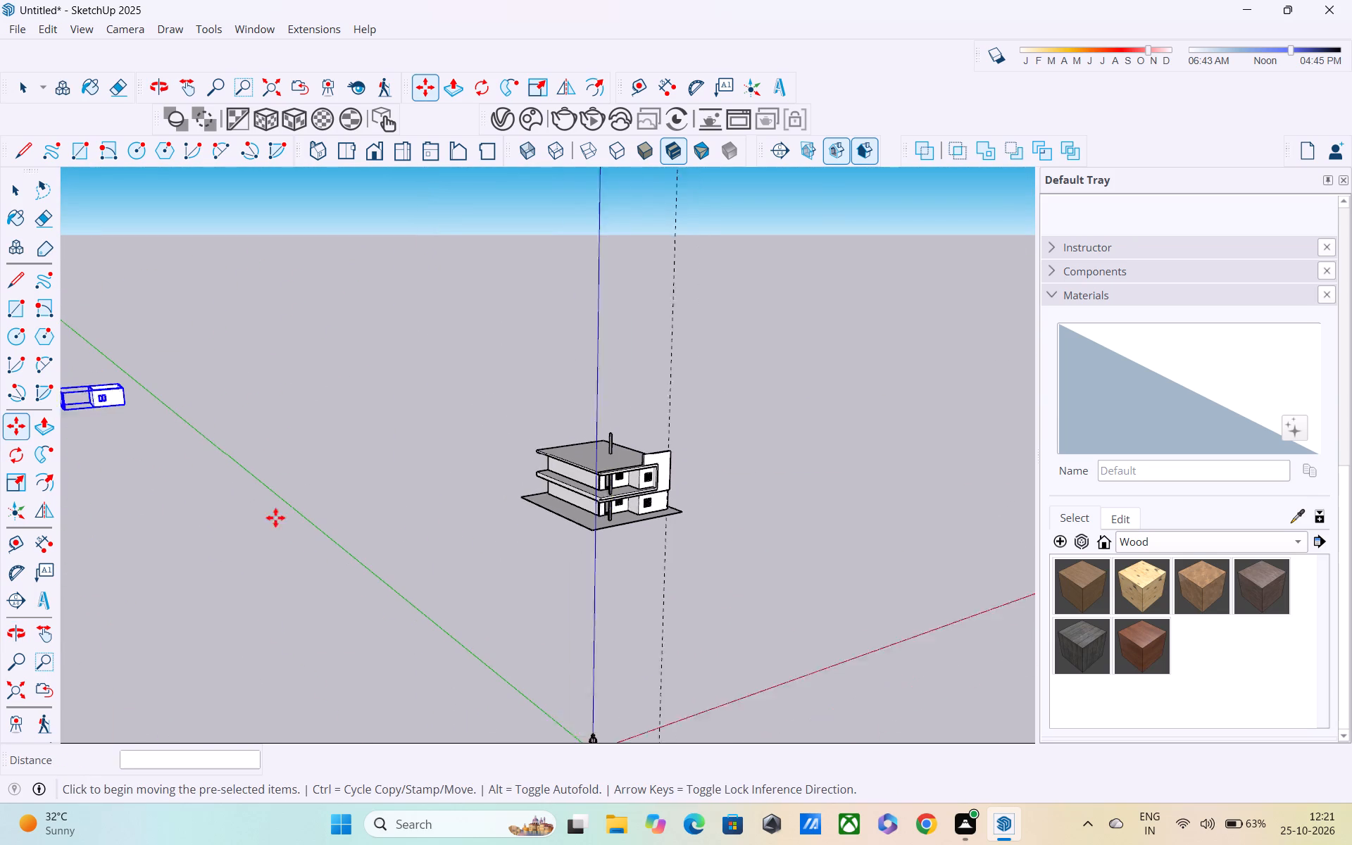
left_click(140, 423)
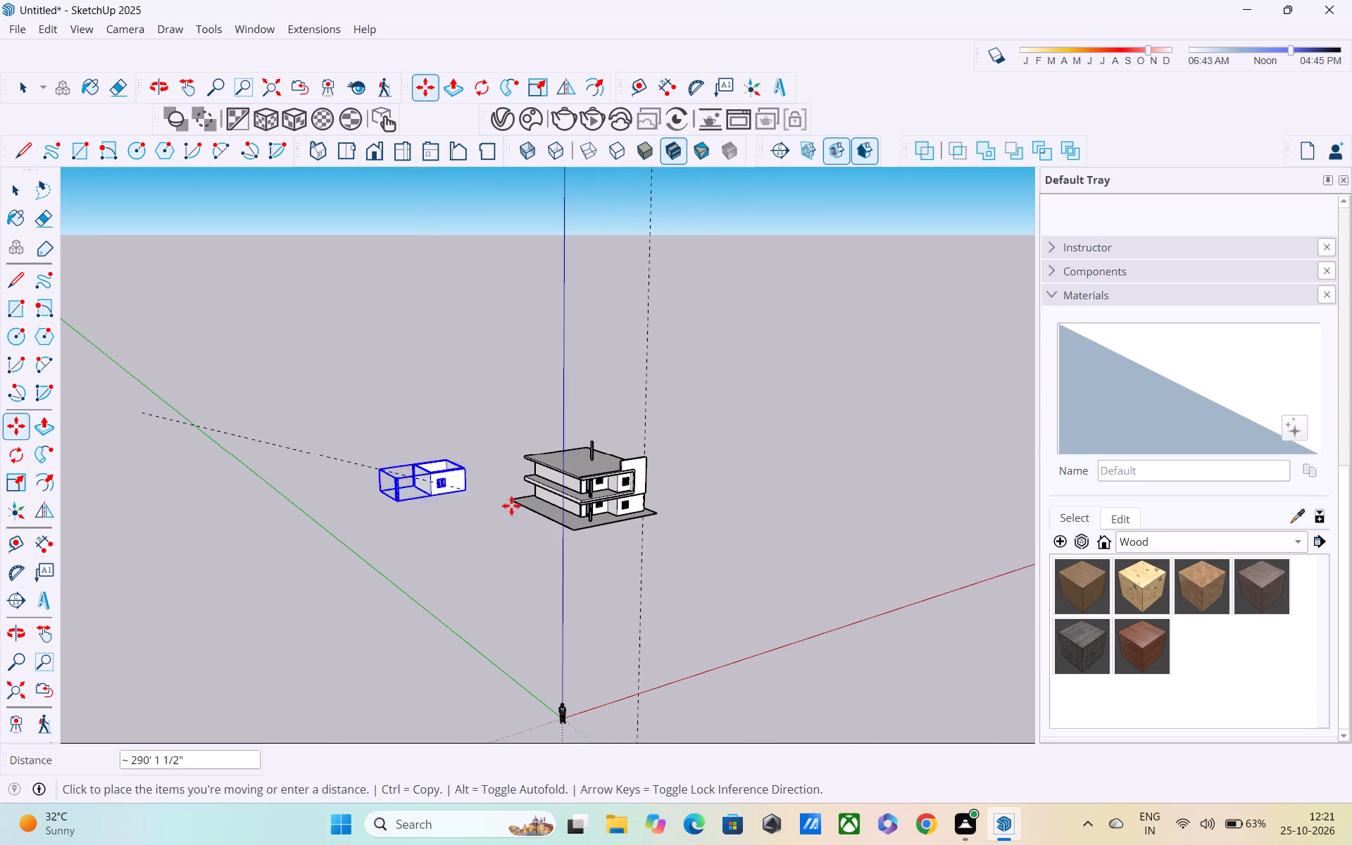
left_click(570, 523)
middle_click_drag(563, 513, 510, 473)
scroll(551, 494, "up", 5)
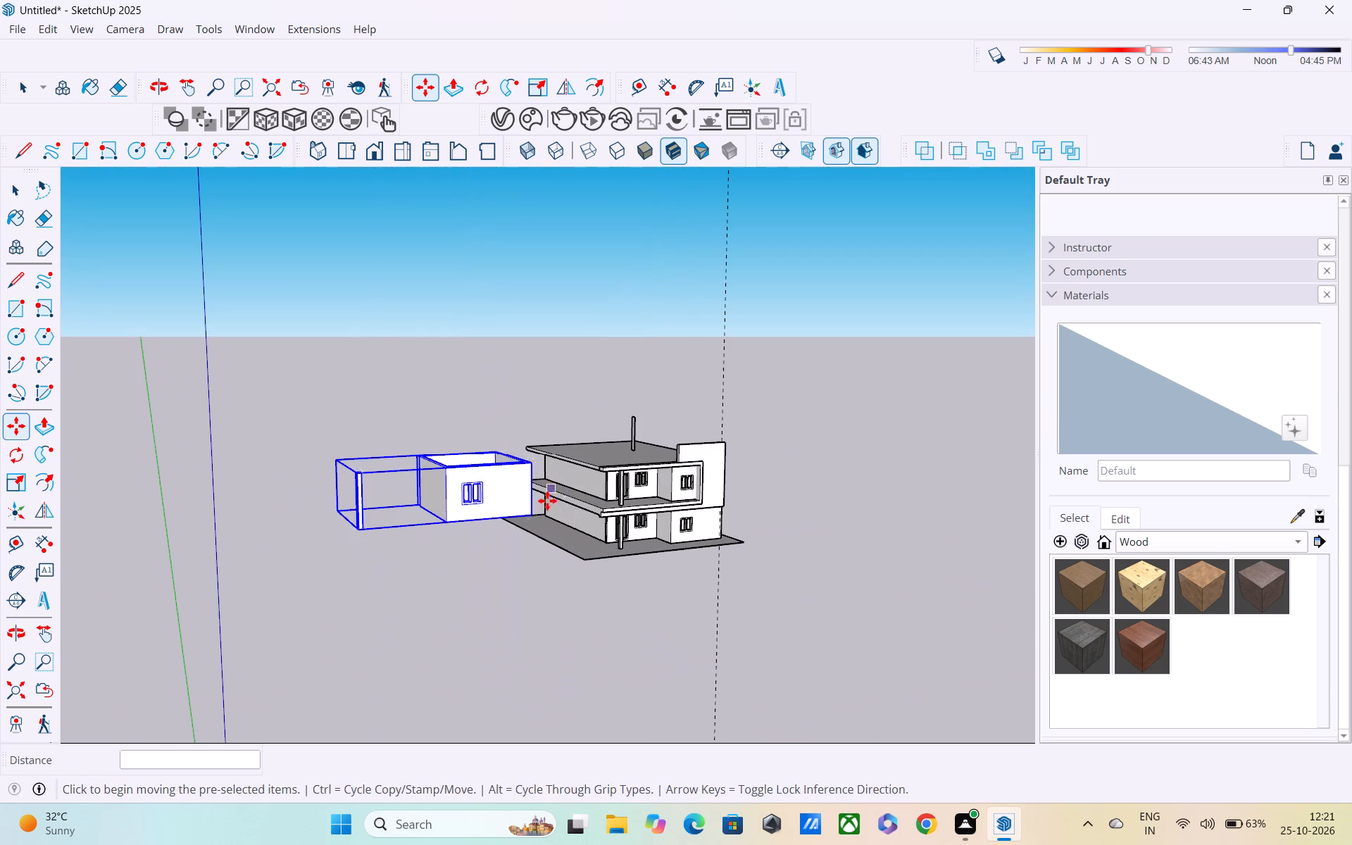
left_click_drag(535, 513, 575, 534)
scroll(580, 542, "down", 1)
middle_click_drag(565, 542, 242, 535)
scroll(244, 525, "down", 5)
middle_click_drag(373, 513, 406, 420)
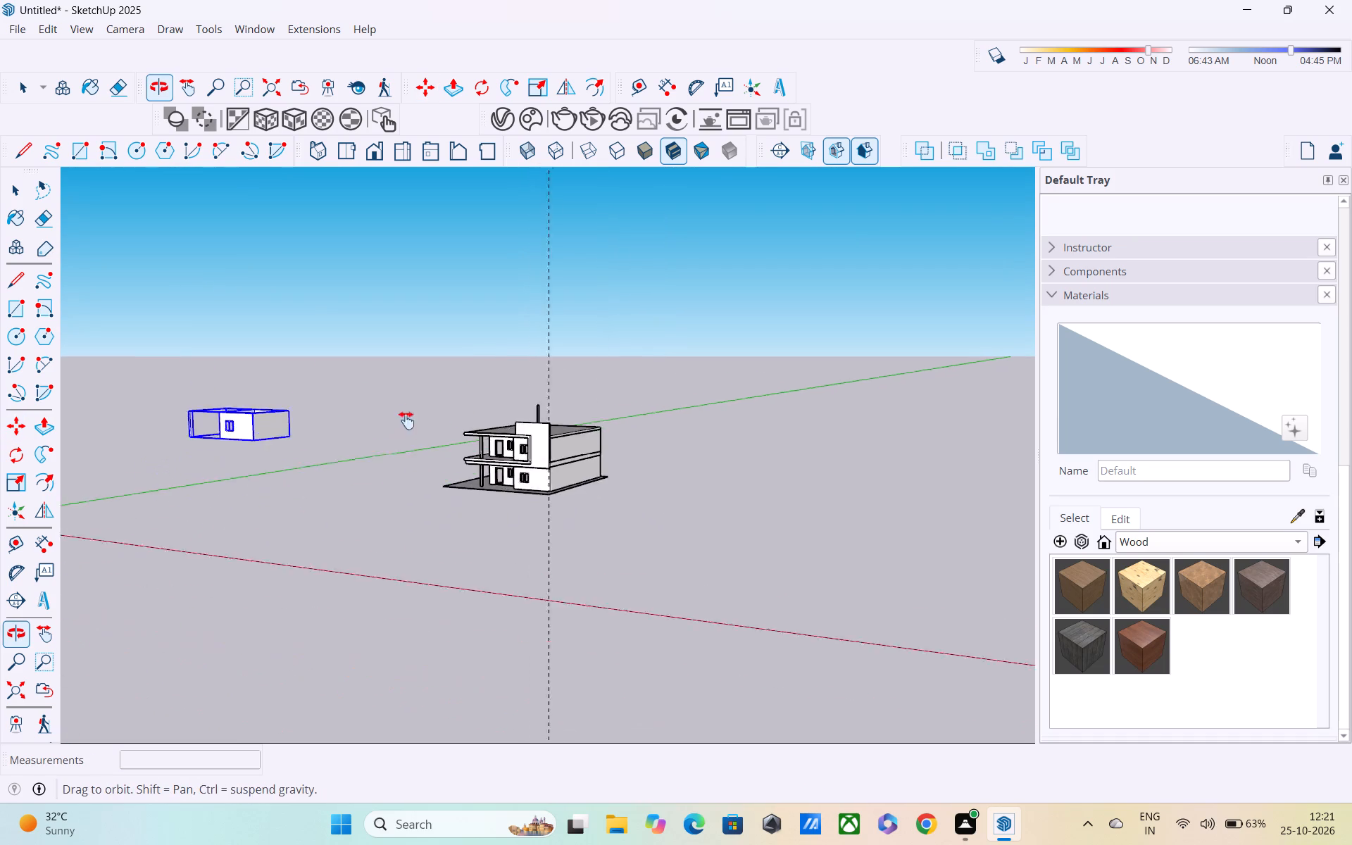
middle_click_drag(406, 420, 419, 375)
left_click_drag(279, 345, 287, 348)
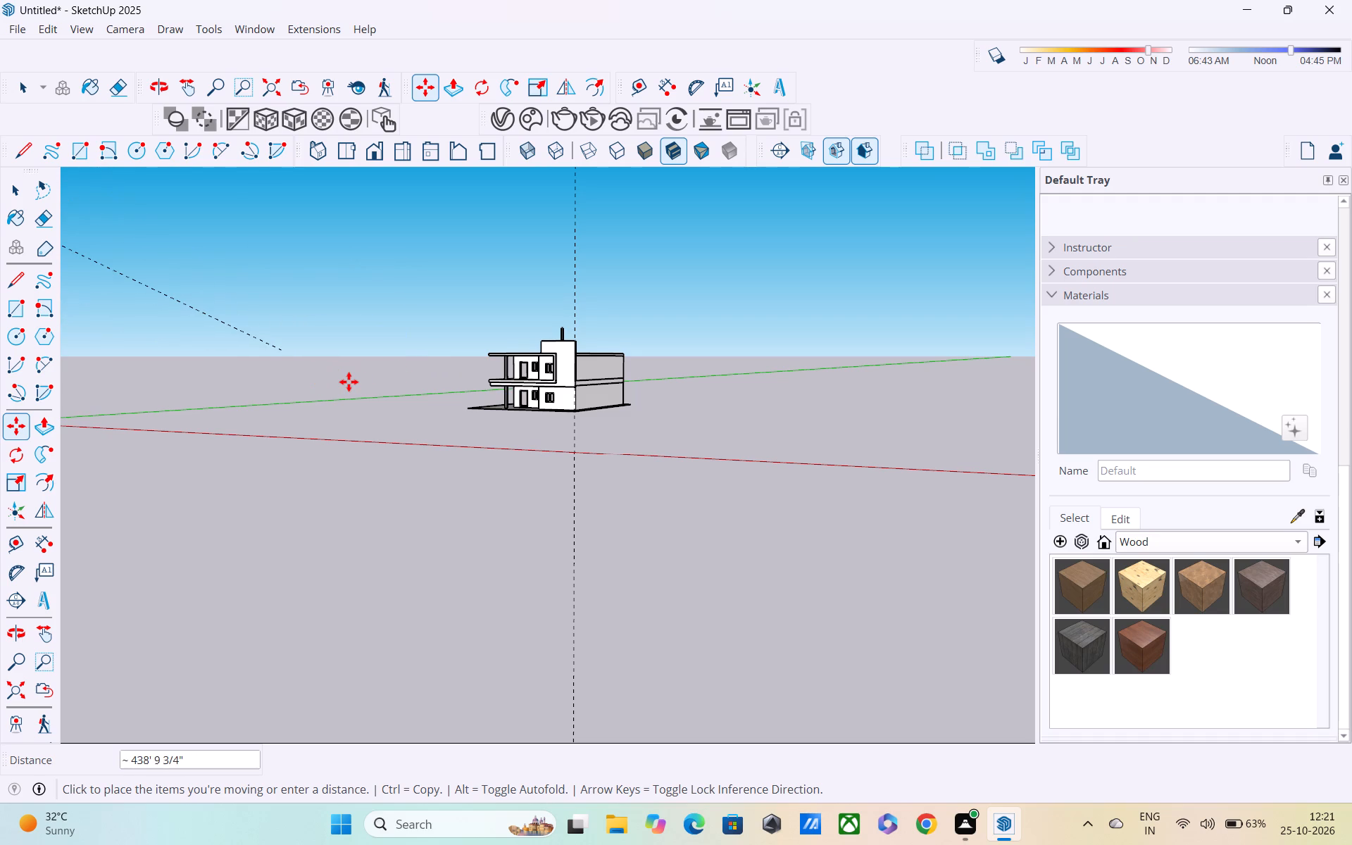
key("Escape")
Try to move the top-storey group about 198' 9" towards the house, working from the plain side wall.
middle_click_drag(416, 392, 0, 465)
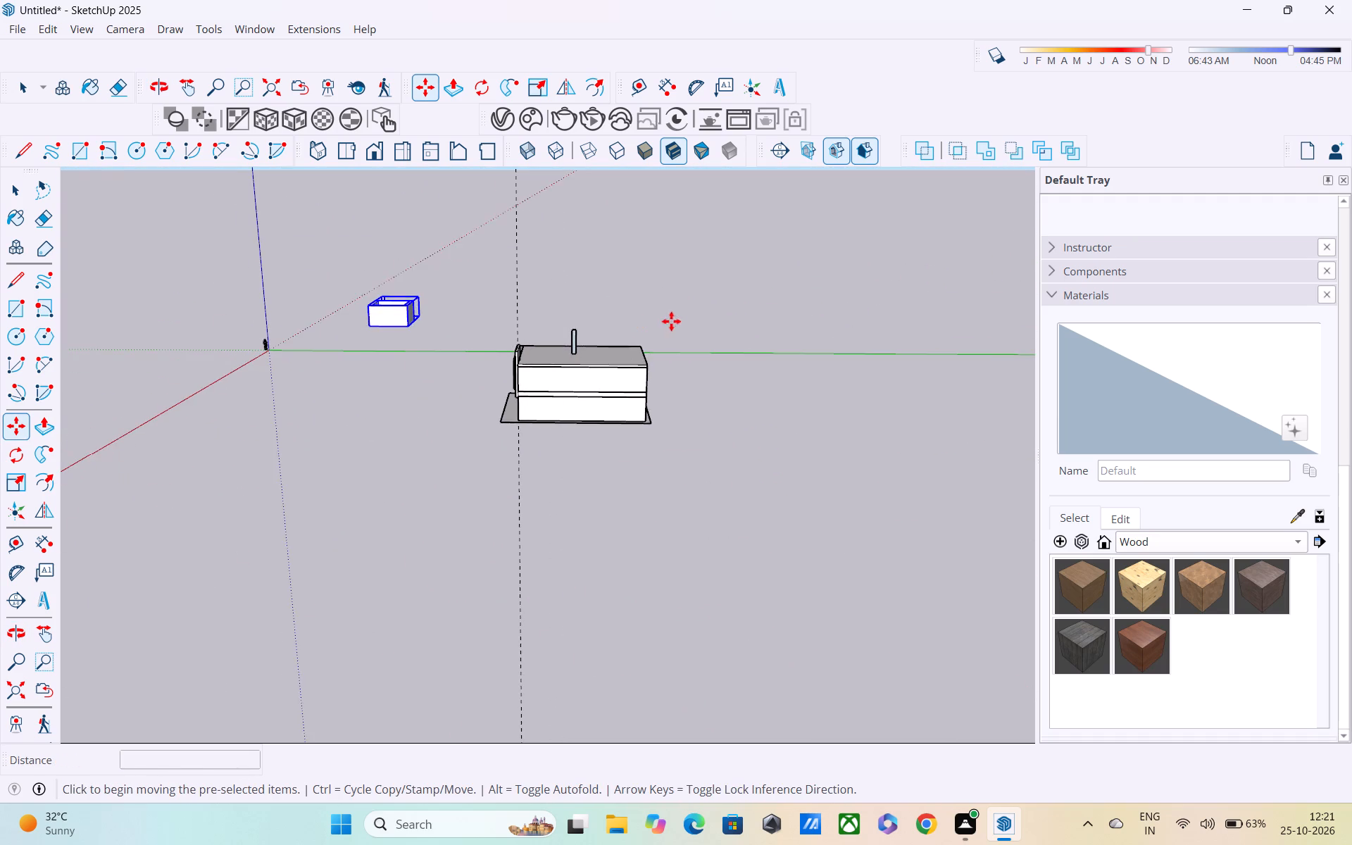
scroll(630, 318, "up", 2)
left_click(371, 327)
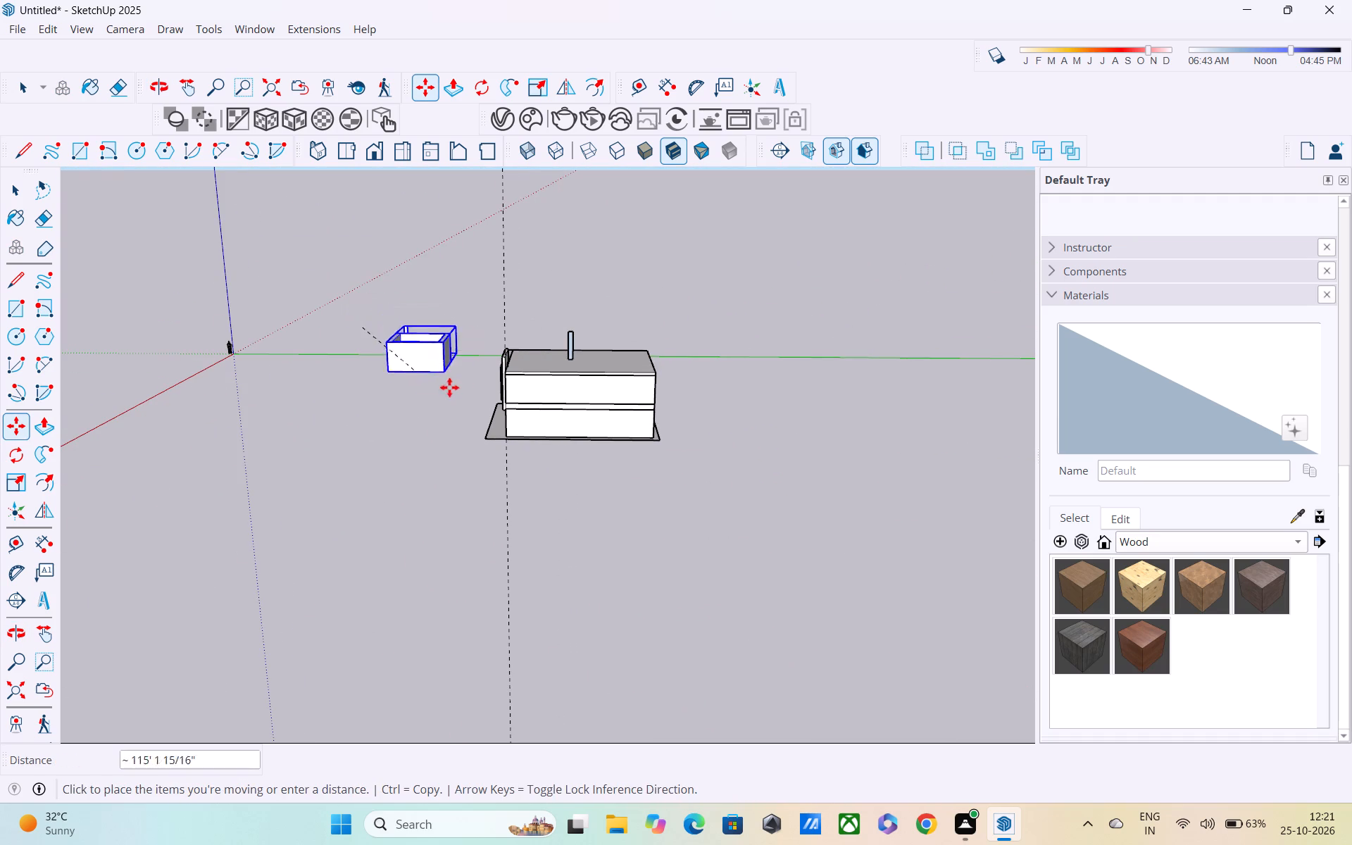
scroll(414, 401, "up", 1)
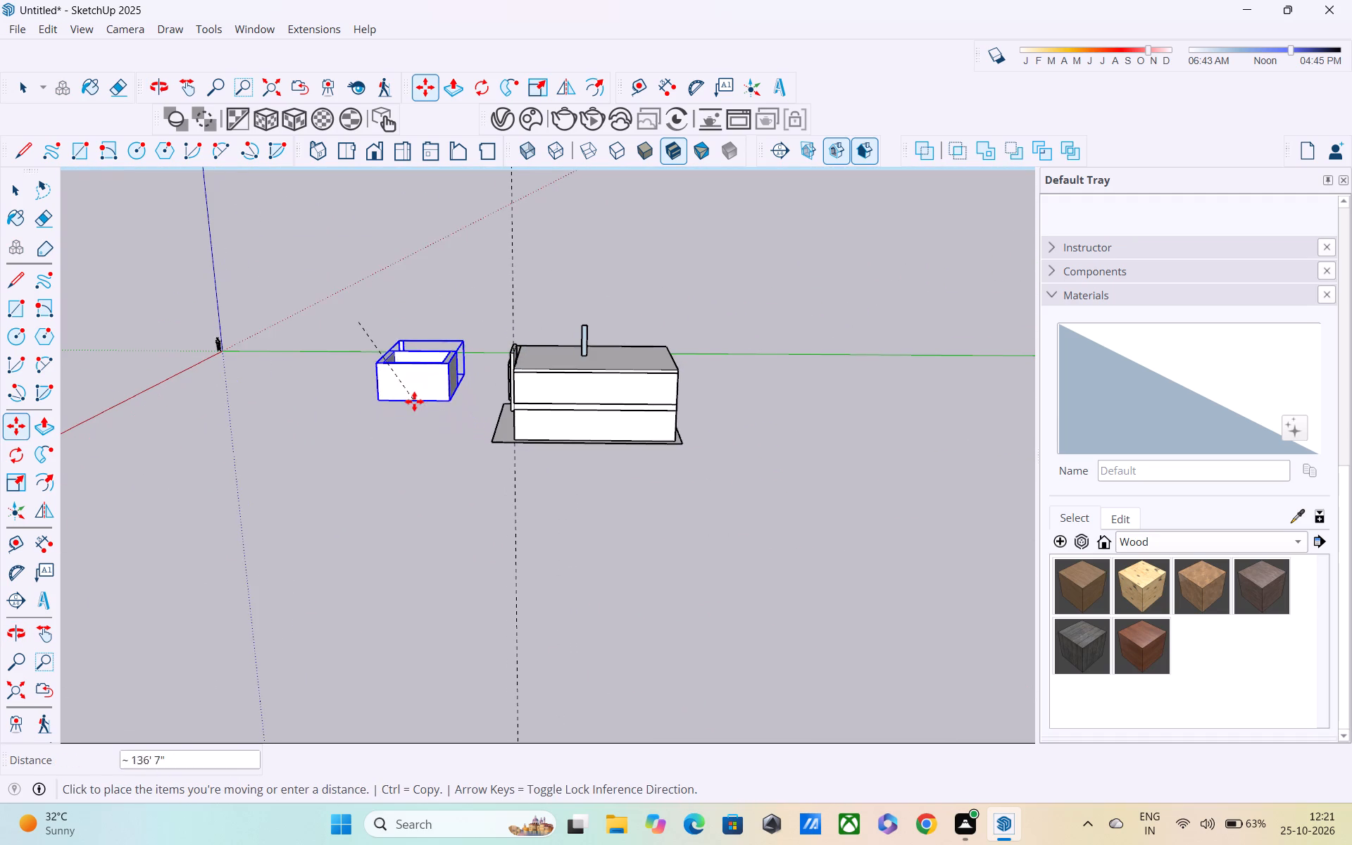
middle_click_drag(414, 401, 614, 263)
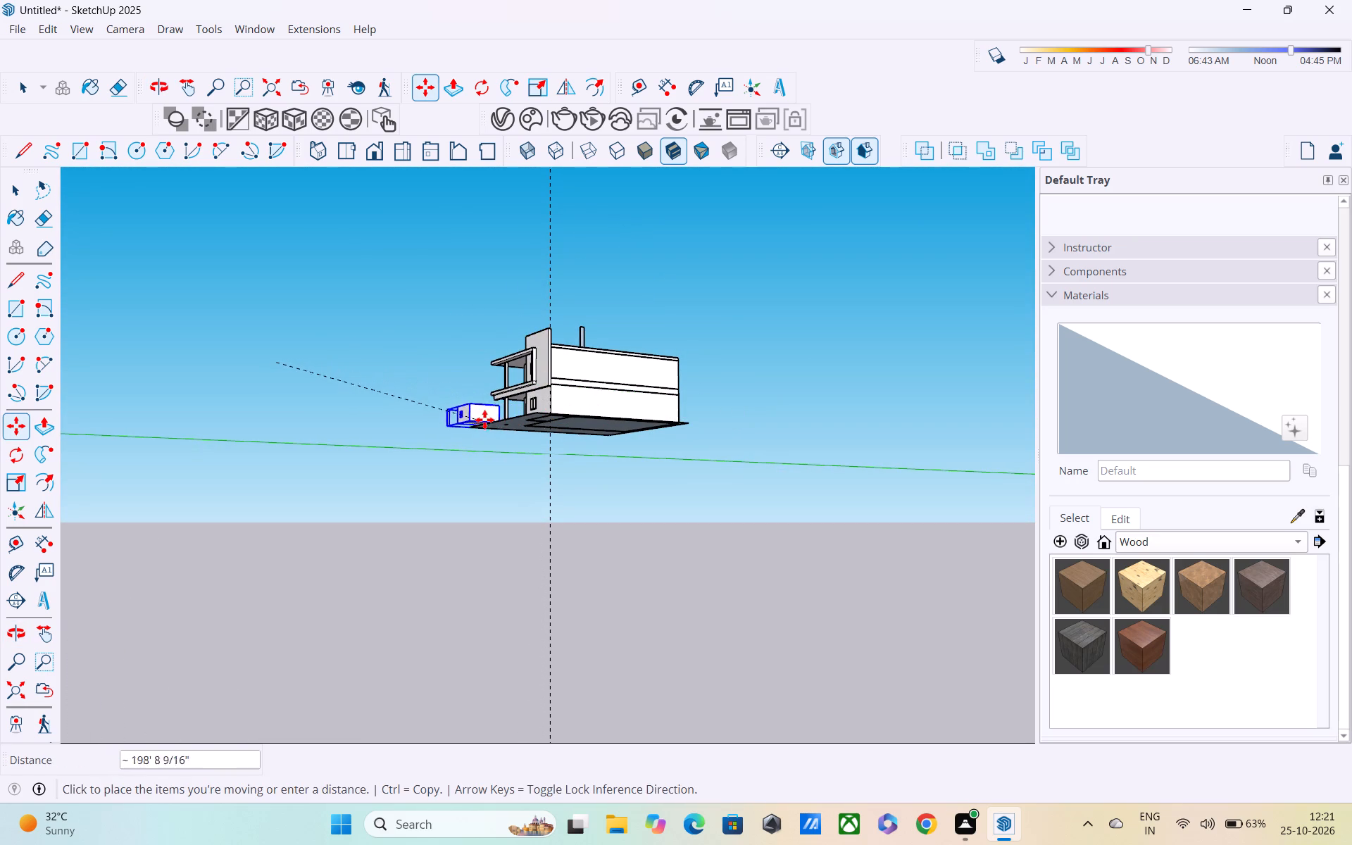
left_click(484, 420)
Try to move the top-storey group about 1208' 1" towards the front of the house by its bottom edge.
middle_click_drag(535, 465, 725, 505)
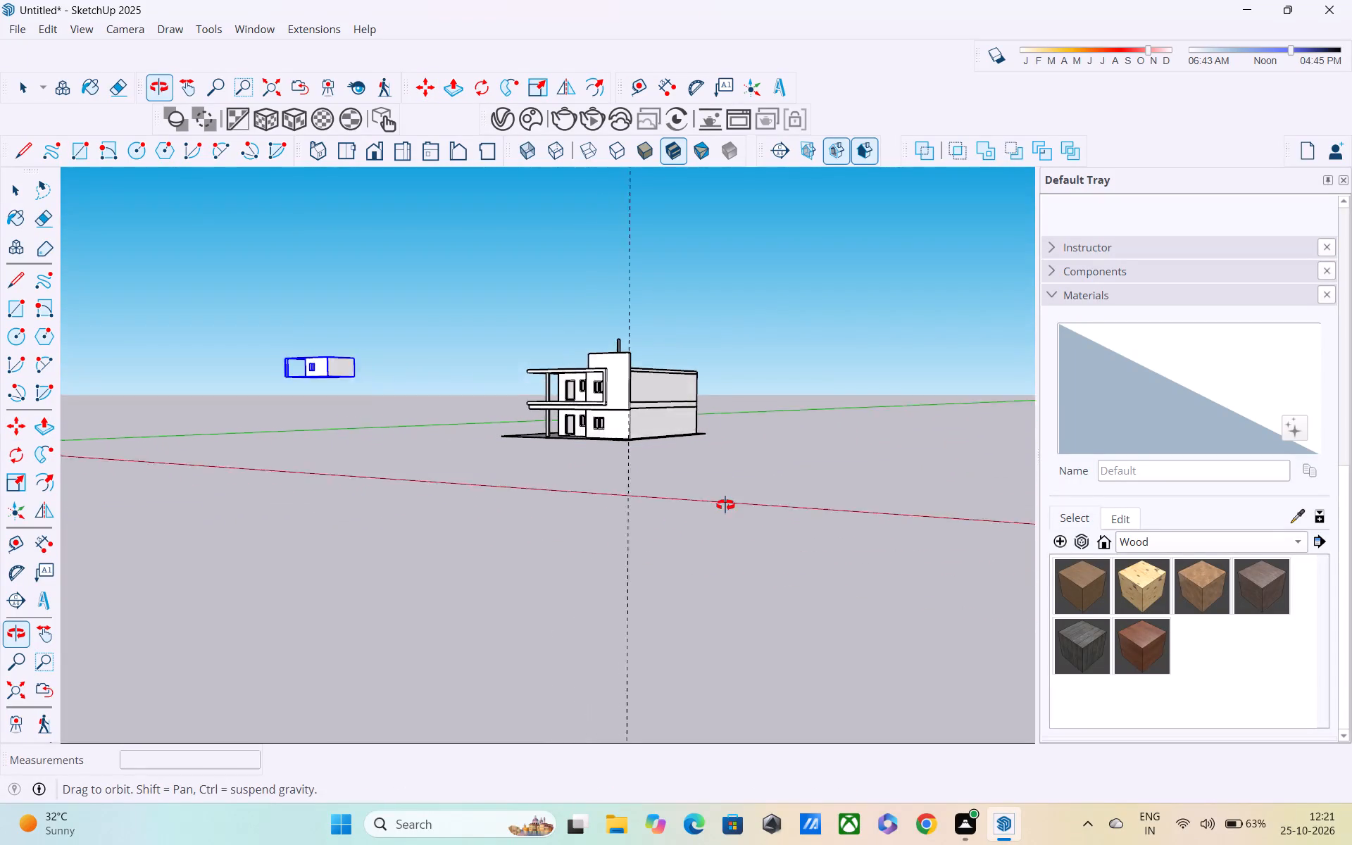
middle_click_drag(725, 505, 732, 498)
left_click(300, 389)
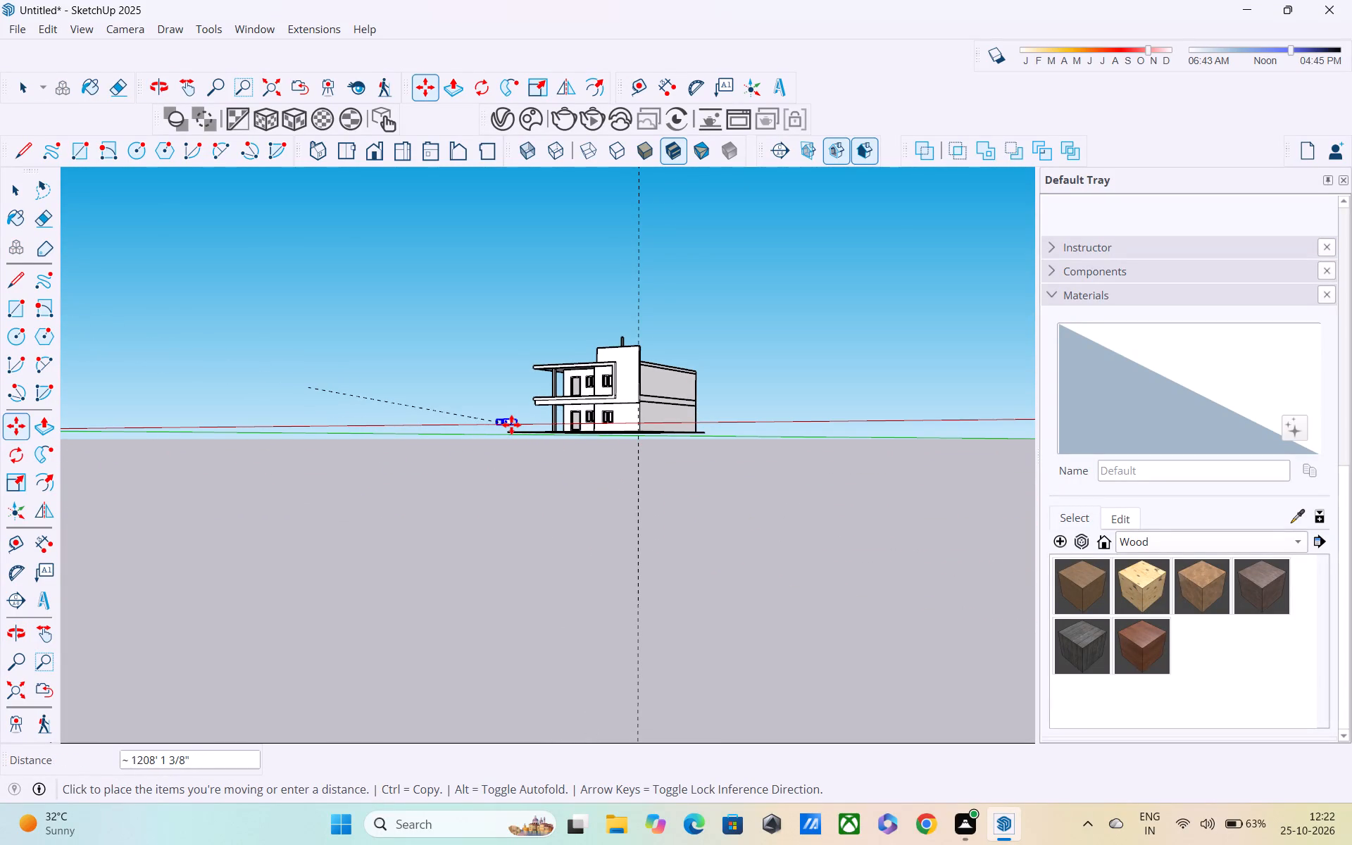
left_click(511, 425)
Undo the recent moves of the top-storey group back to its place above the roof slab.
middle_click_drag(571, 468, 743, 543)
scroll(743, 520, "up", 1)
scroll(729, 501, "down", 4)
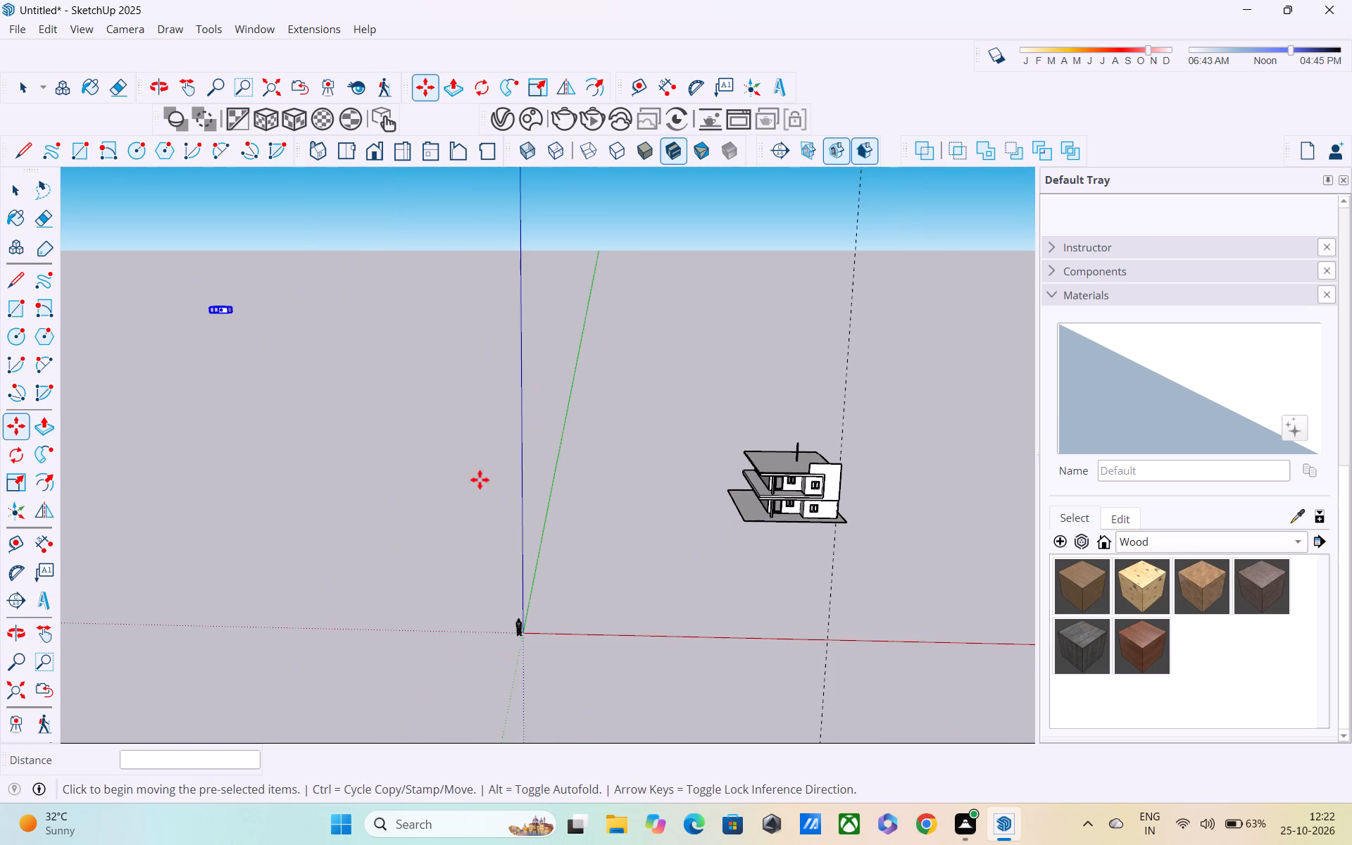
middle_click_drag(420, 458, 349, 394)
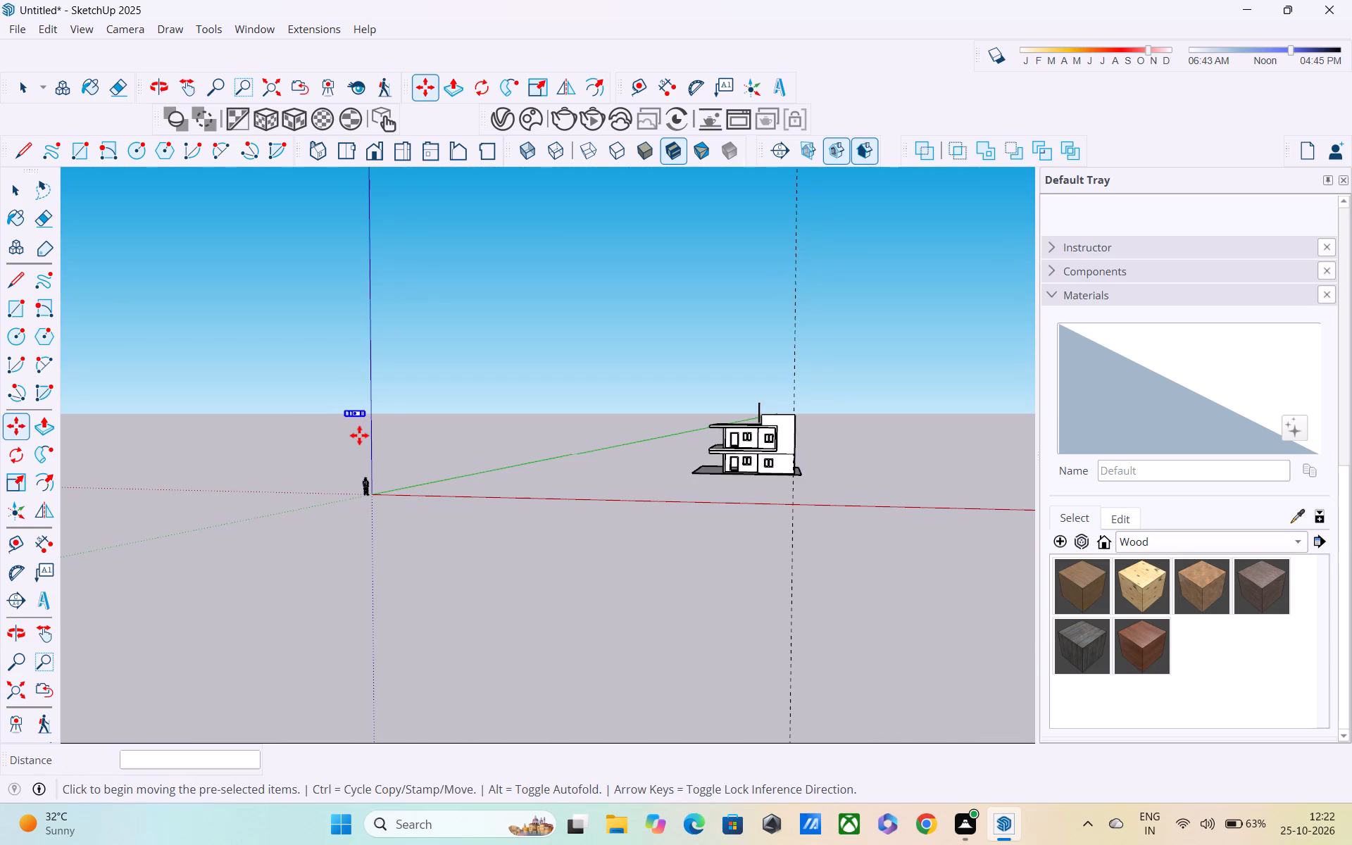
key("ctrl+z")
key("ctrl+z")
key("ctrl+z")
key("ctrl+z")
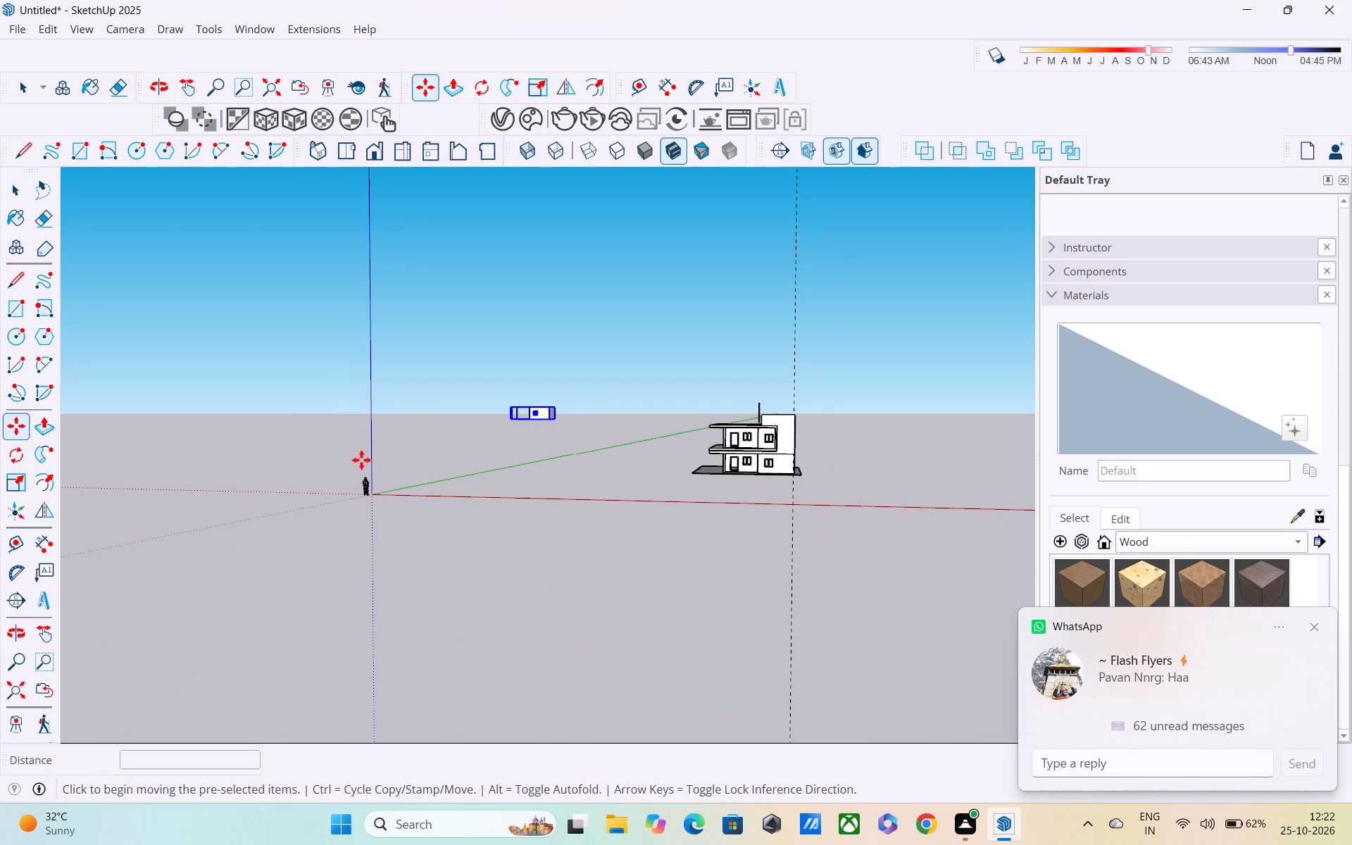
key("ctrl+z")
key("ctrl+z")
Move the top-storey group by the bottom corner beside the window wall, forward to the balcony end beside the raised side wall.
middle_click_drag(420, 464, 109, 537)
scroll(104, 534, "up", 1)
scroll(515, 525, "down", 2)
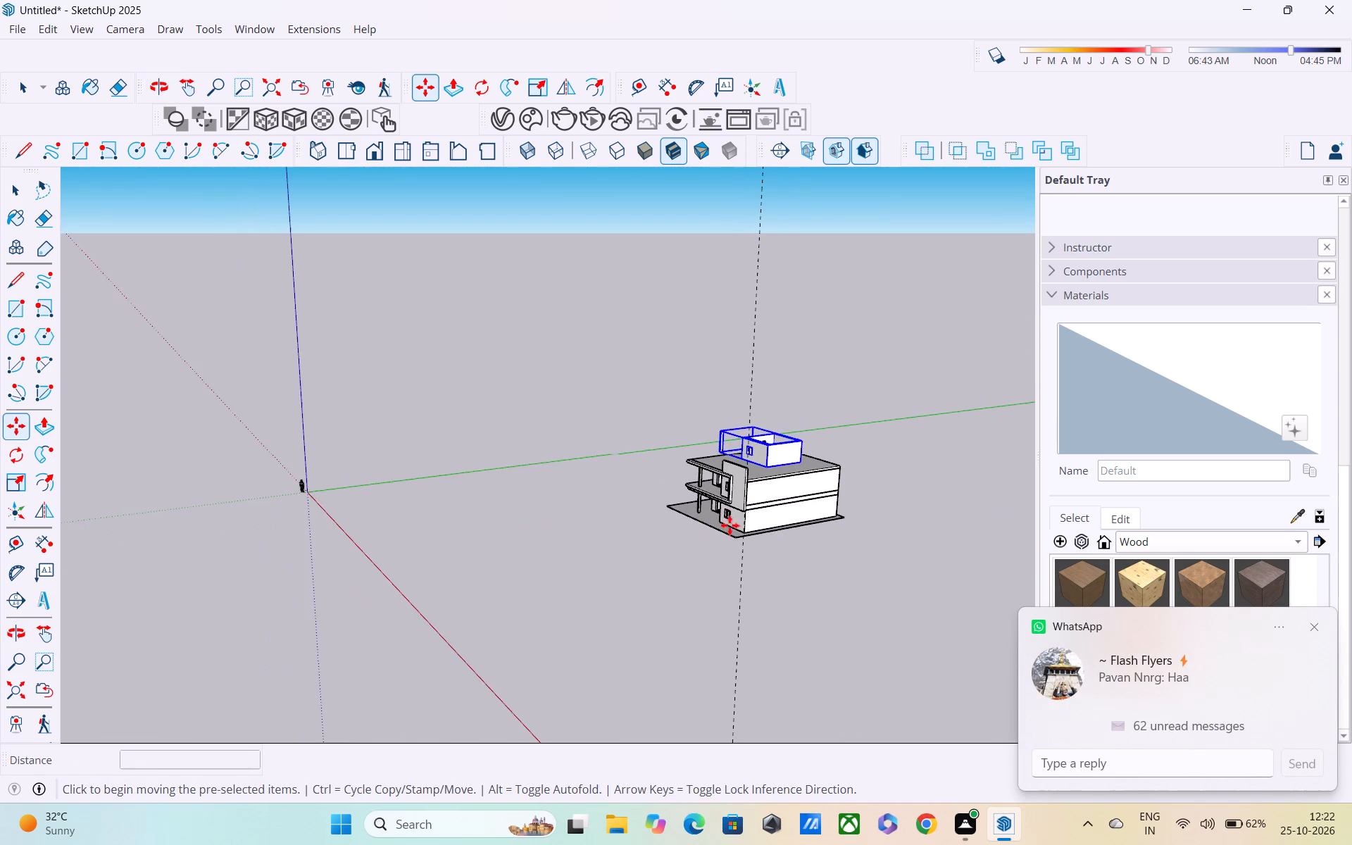
middle_click_drag(737, 513, 547, 489)
scroll(710, 468, "up", 11)
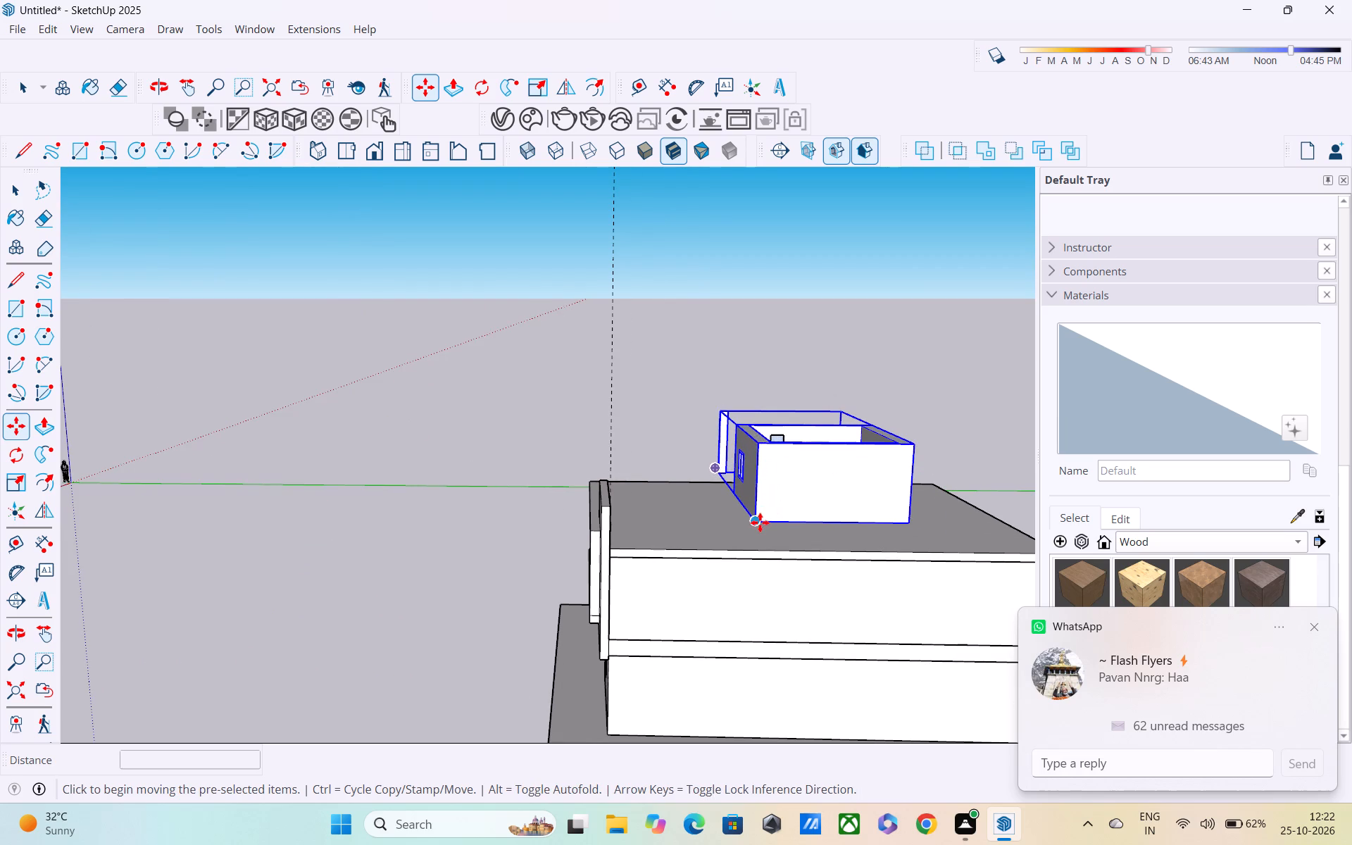
left_click(756, 523)
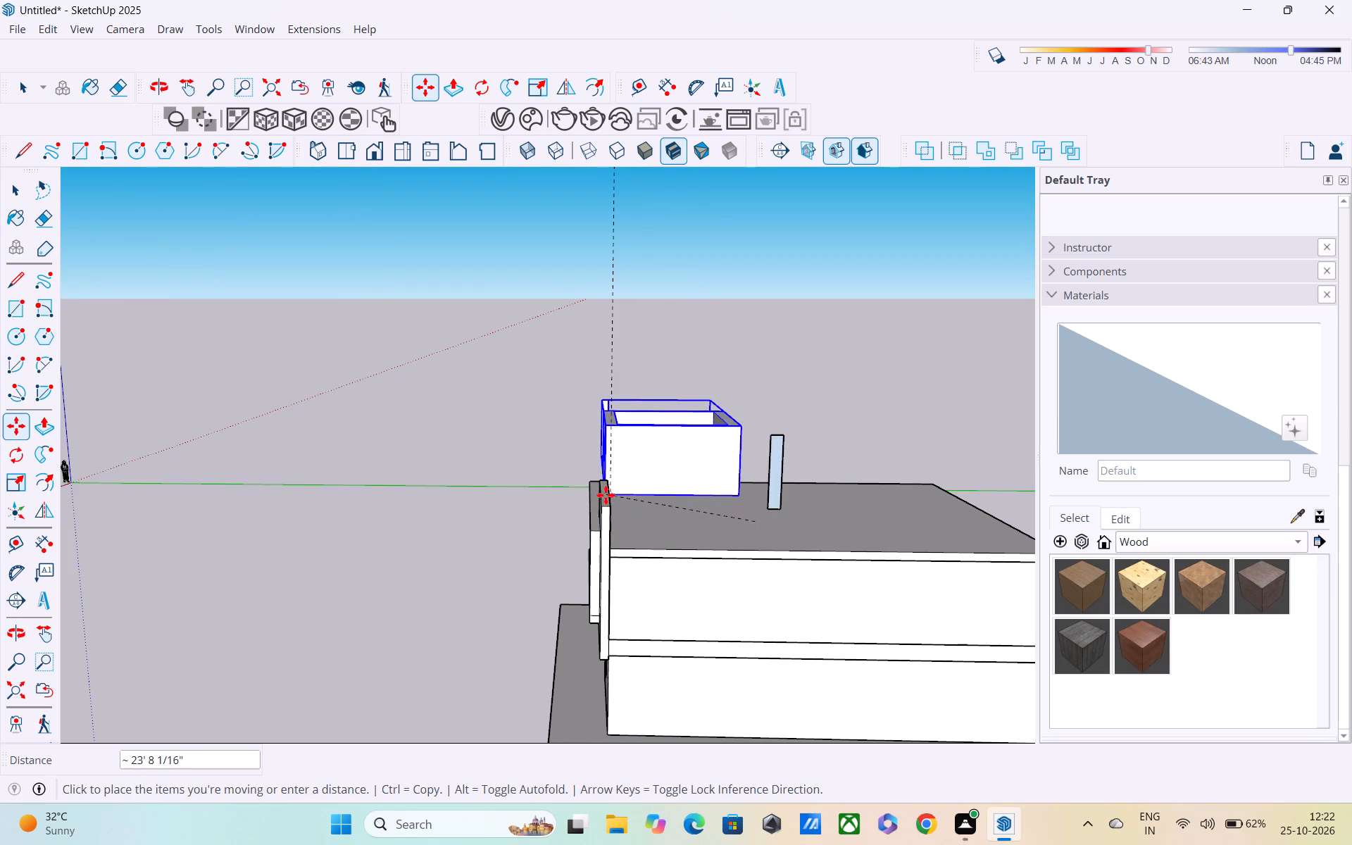
left_click(562, 534)
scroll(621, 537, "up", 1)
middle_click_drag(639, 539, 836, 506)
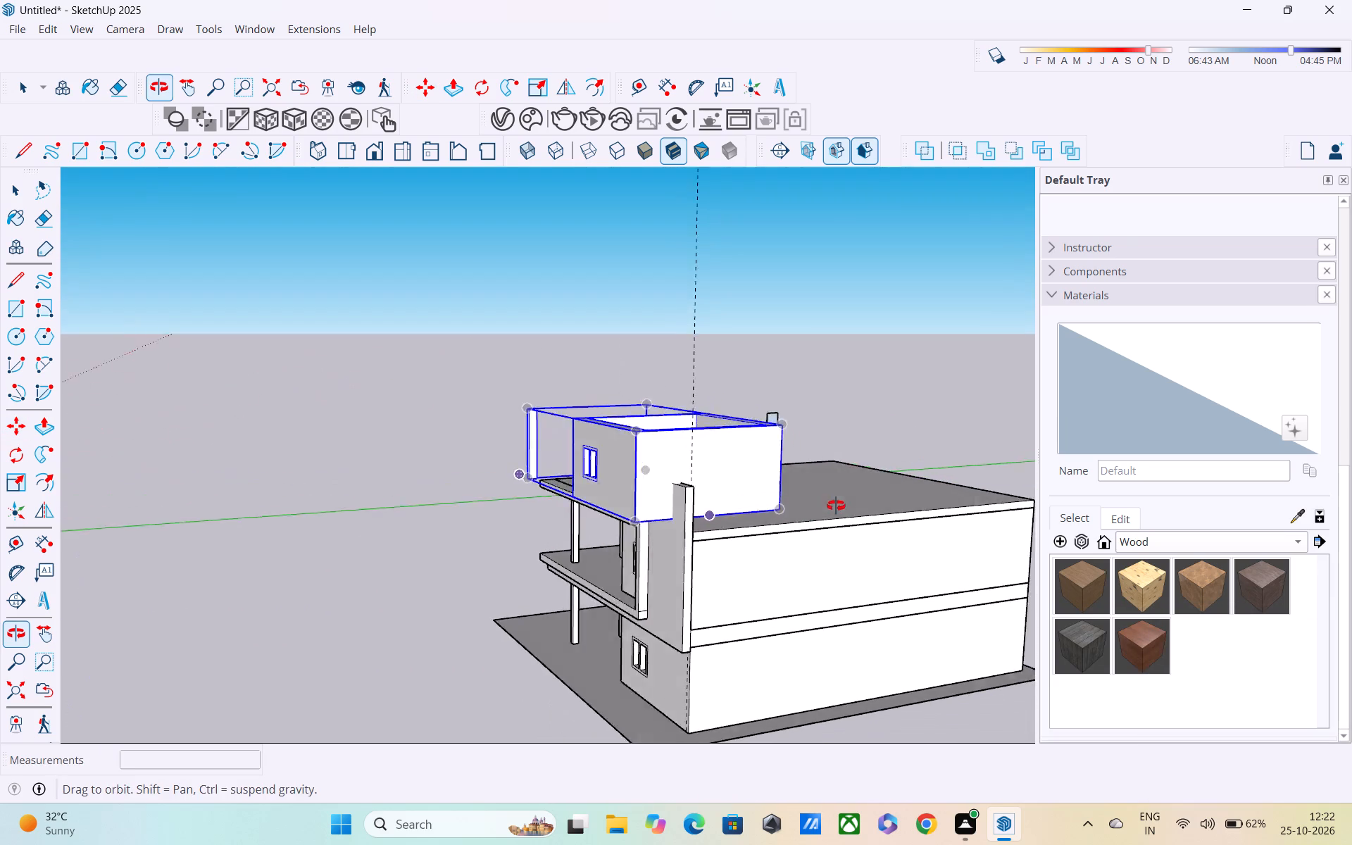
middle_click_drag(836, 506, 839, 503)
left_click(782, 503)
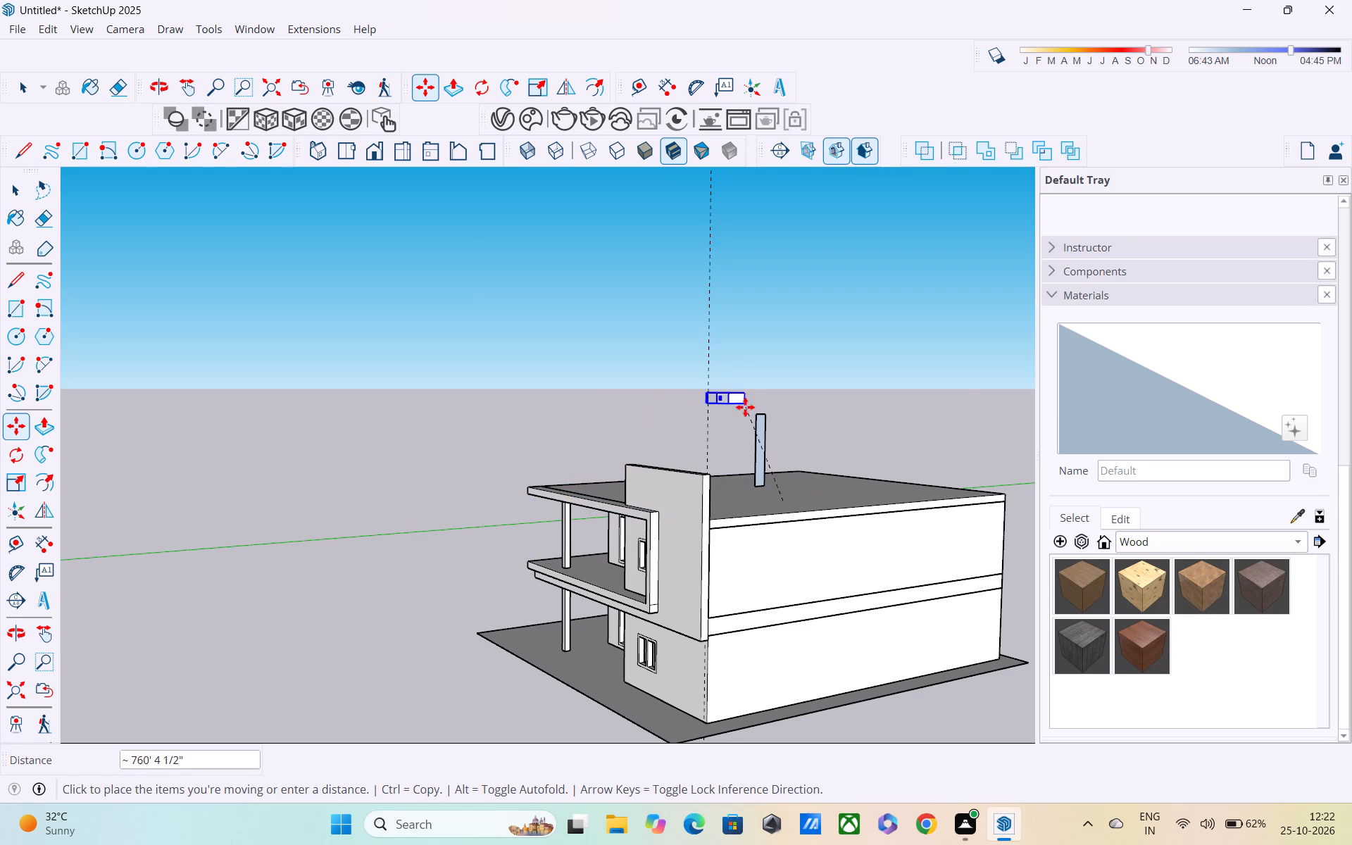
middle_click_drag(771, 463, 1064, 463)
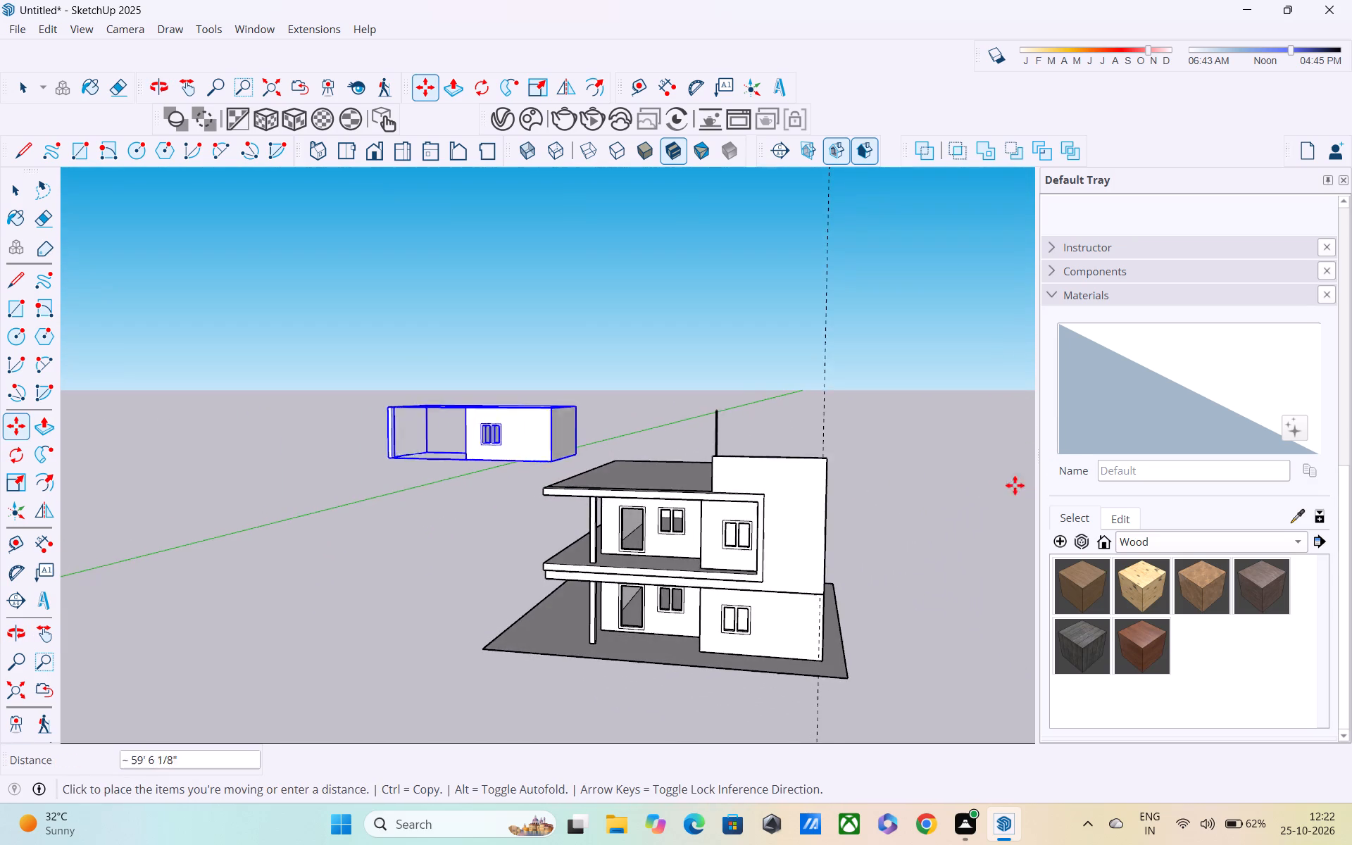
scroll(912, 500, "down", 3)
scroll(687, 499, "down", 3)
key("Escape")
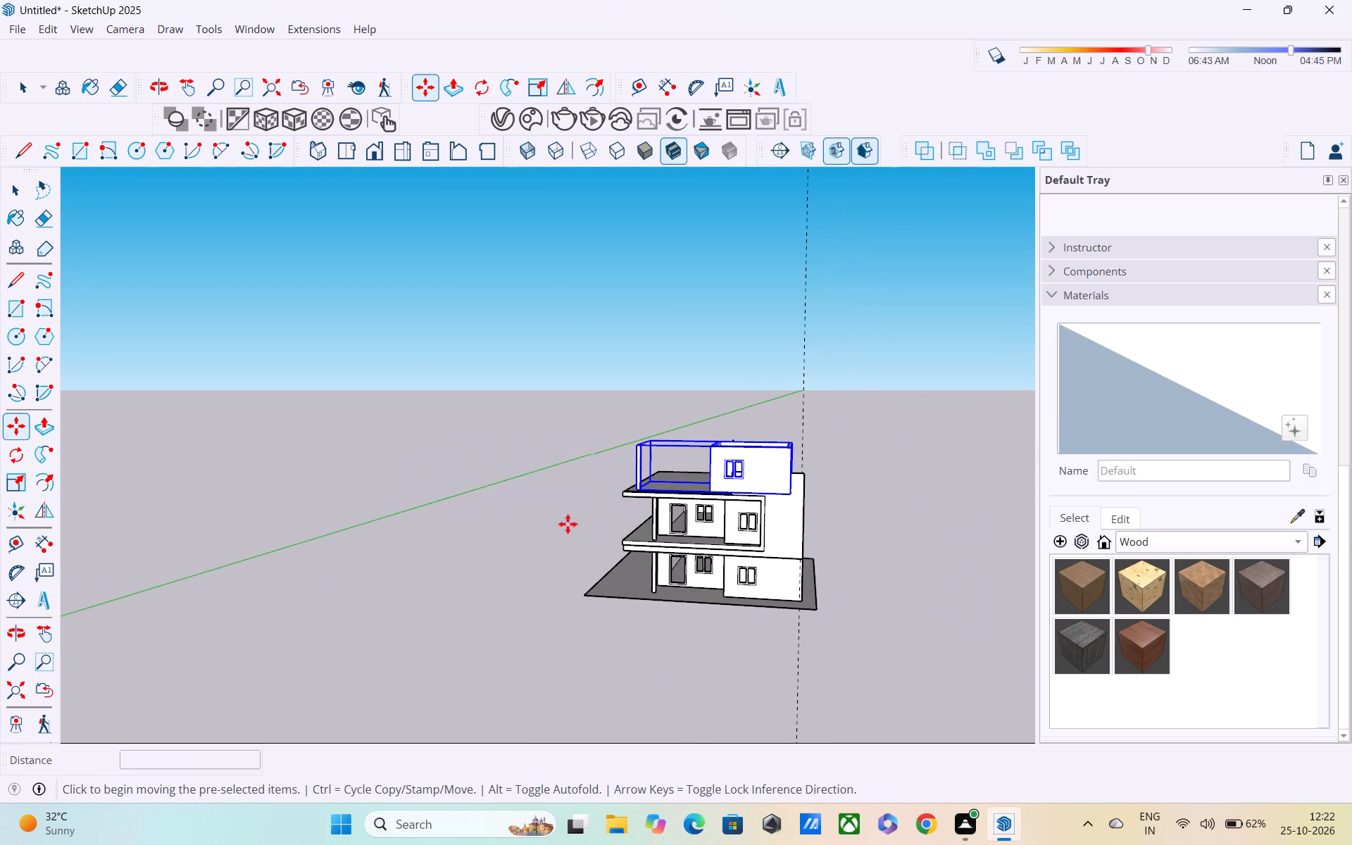
Inside the top-storey group, move the room and column together about 10' 9" back, seating the room on the roof slab's plain-side edge.
key("space")
double_click(773, 459)
middle_click_drag(772, 484, 675, 487)
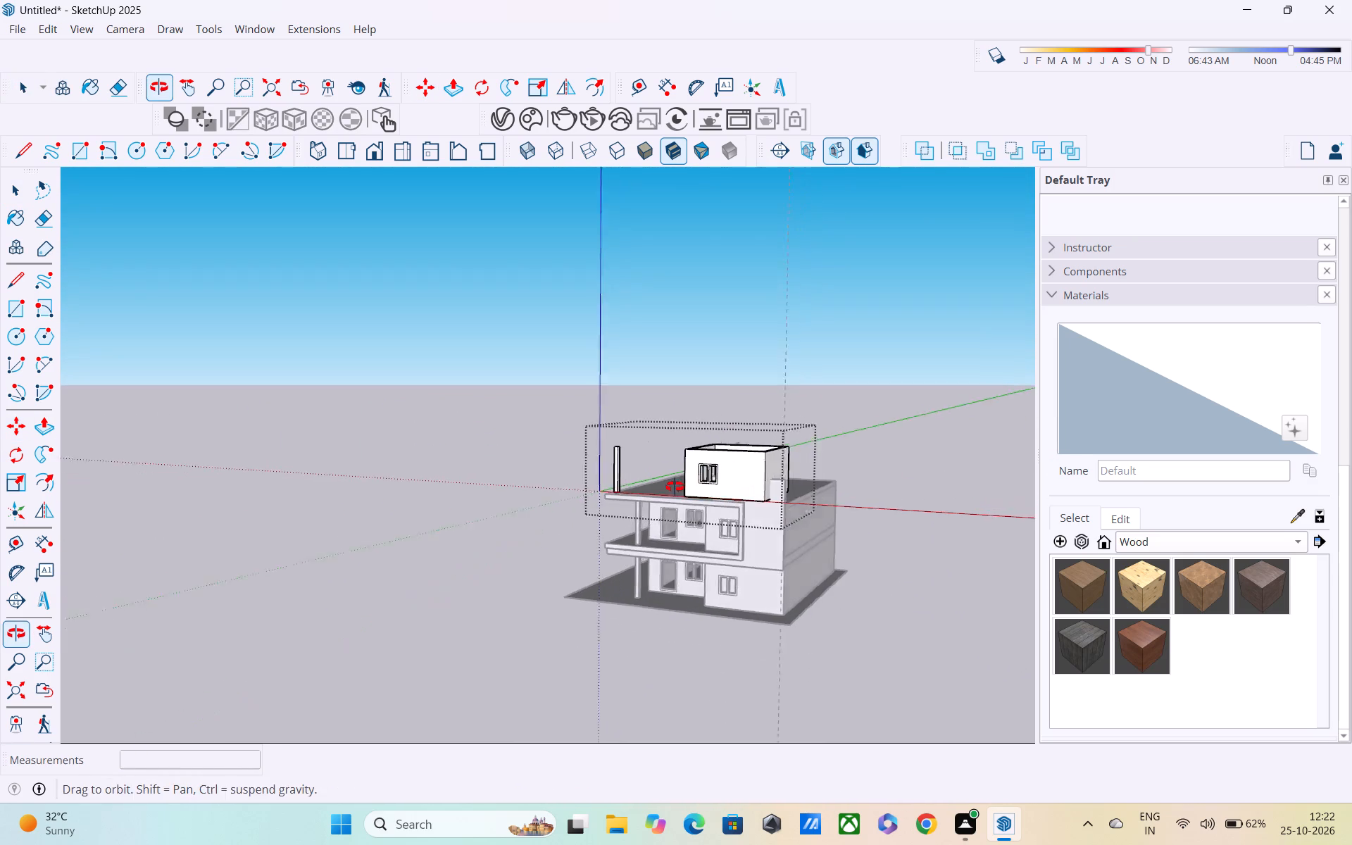
middle_click_drag(675, 487, 676, 487)
triple_click(737, 475)
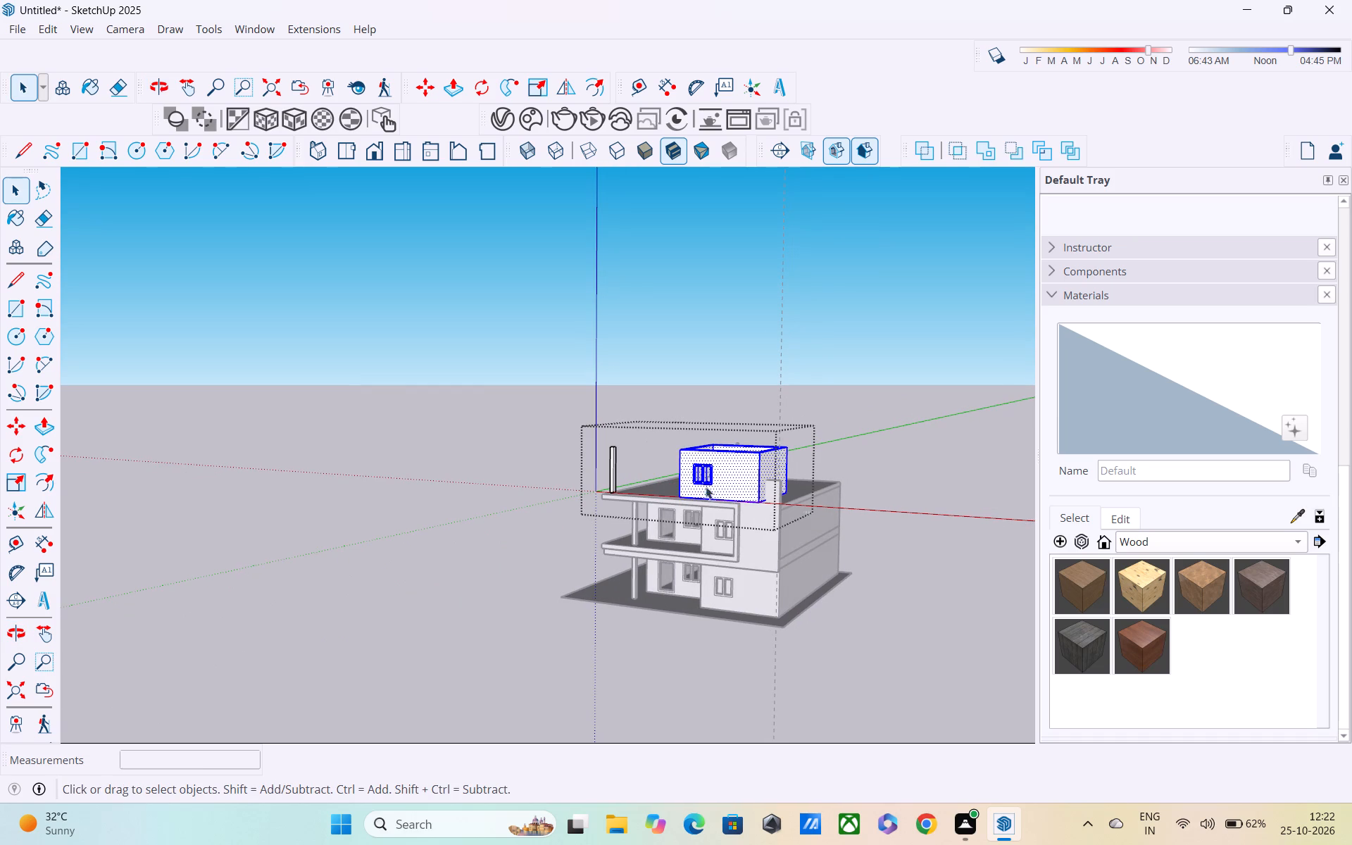
middle_click_drag(718, 487, 529, 541)
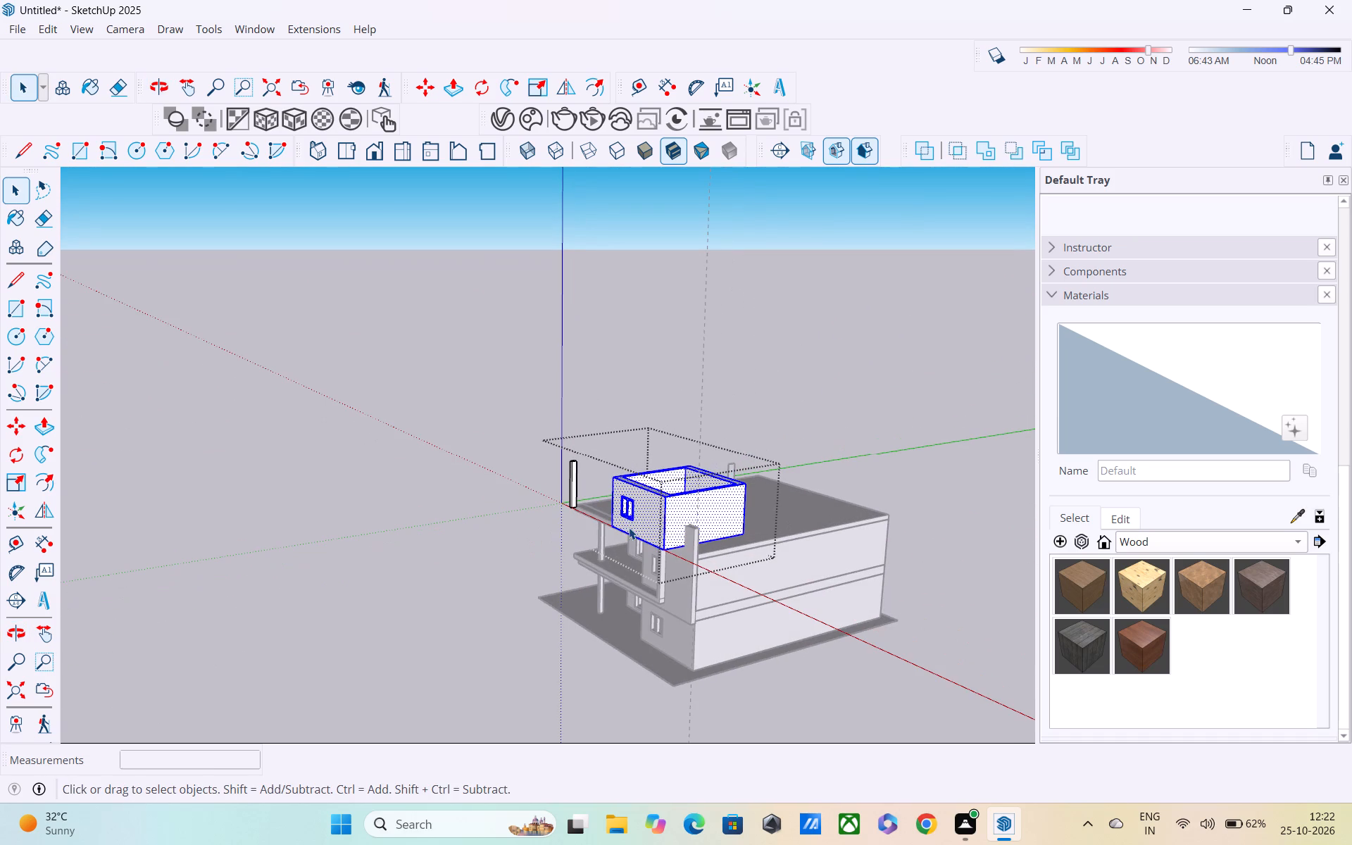
double_click(573, 477, "shift")
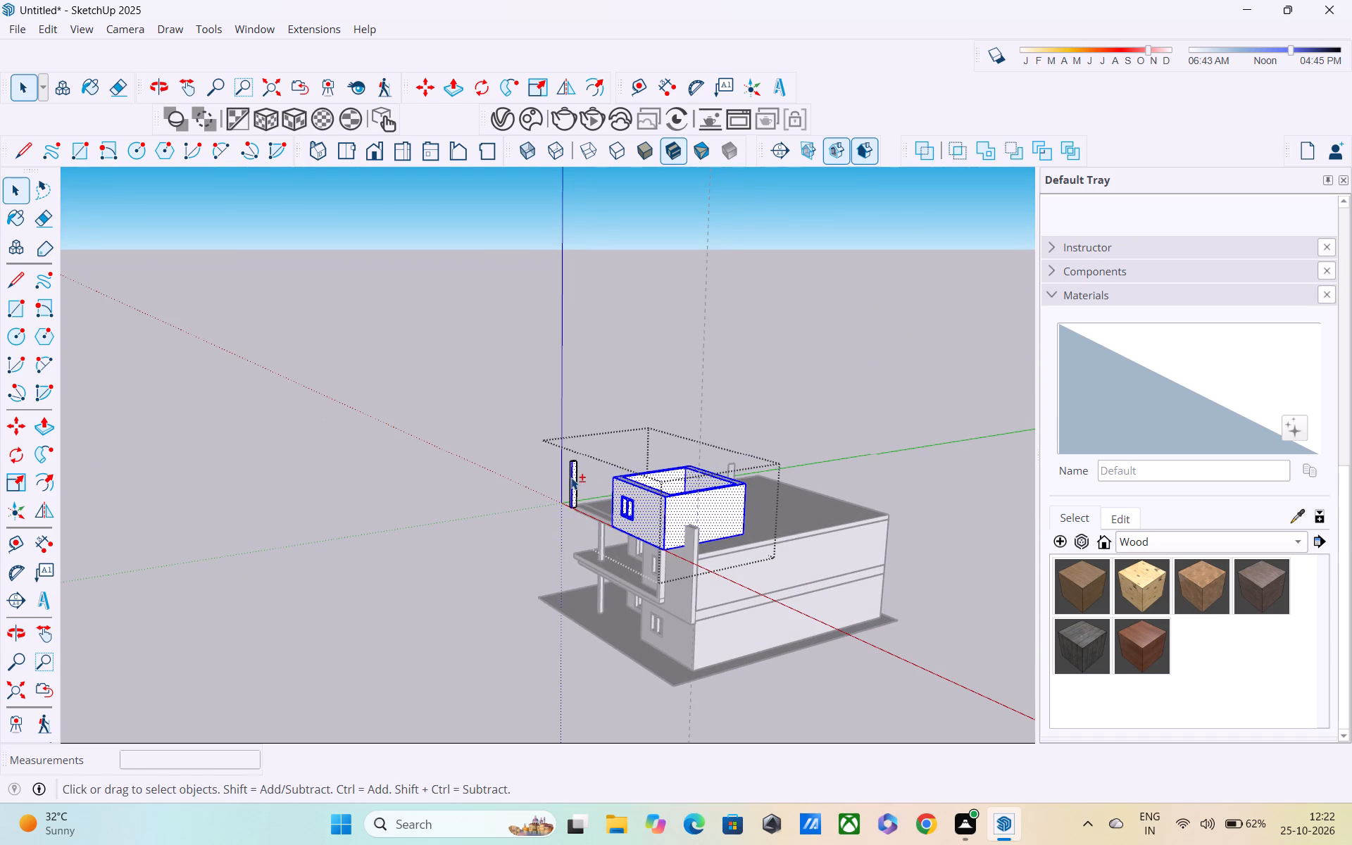
double_click(571, 477, "shift")
triple_click(572, 478, "shift")
left_click(572, 478, "shift")
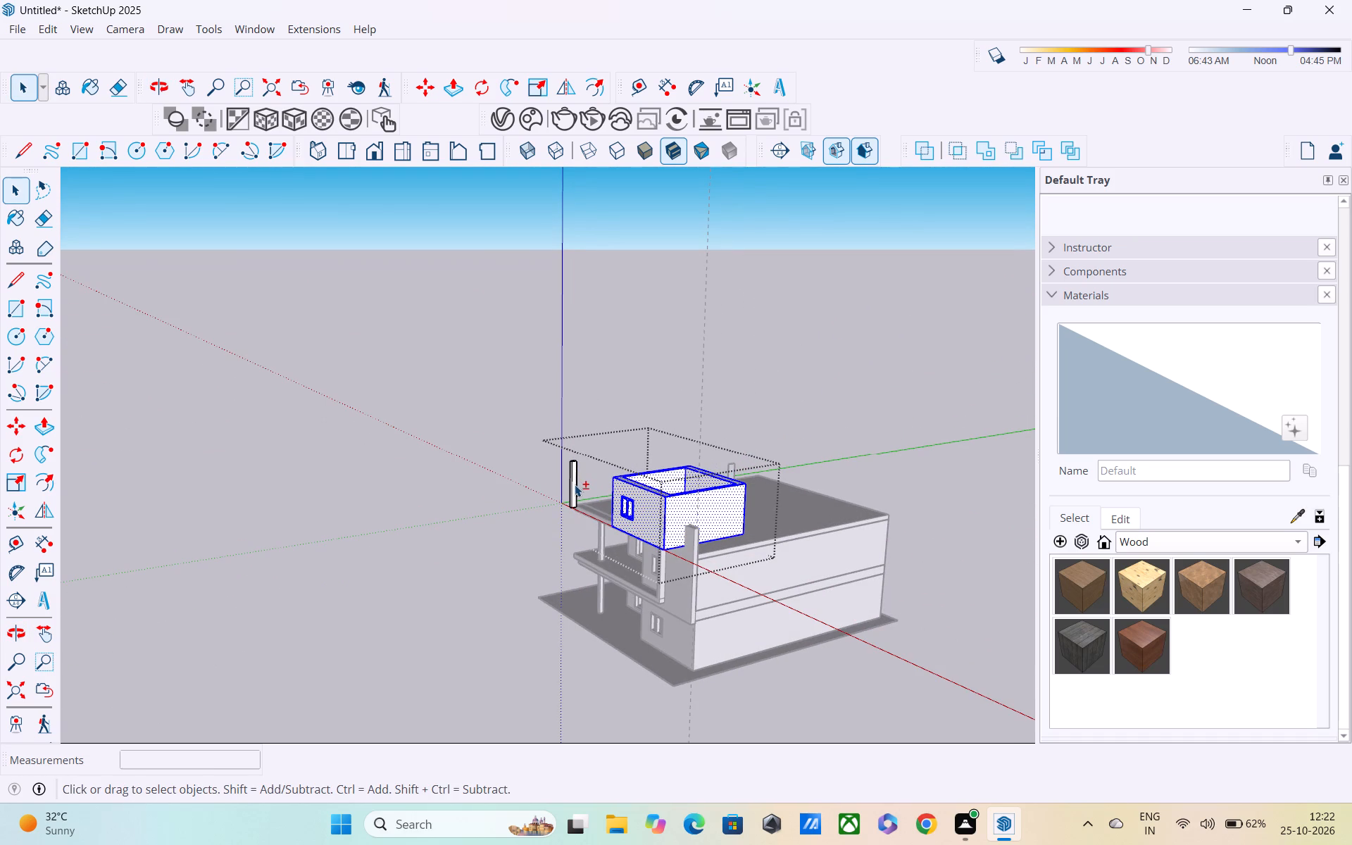
triple_click(575, 484, "shift")
left_click(575, 484, "shift")
key("m")
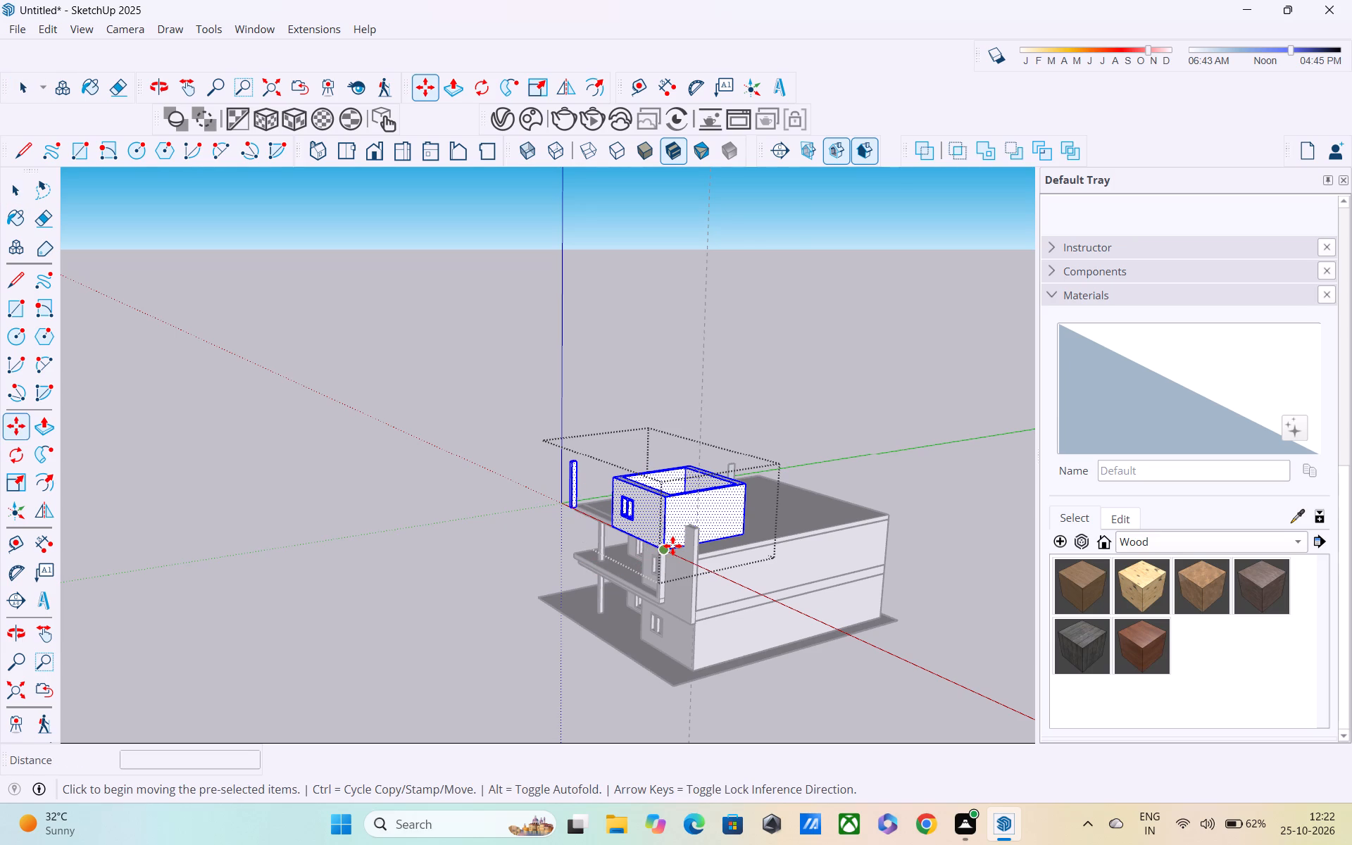
left_click(661, 550)
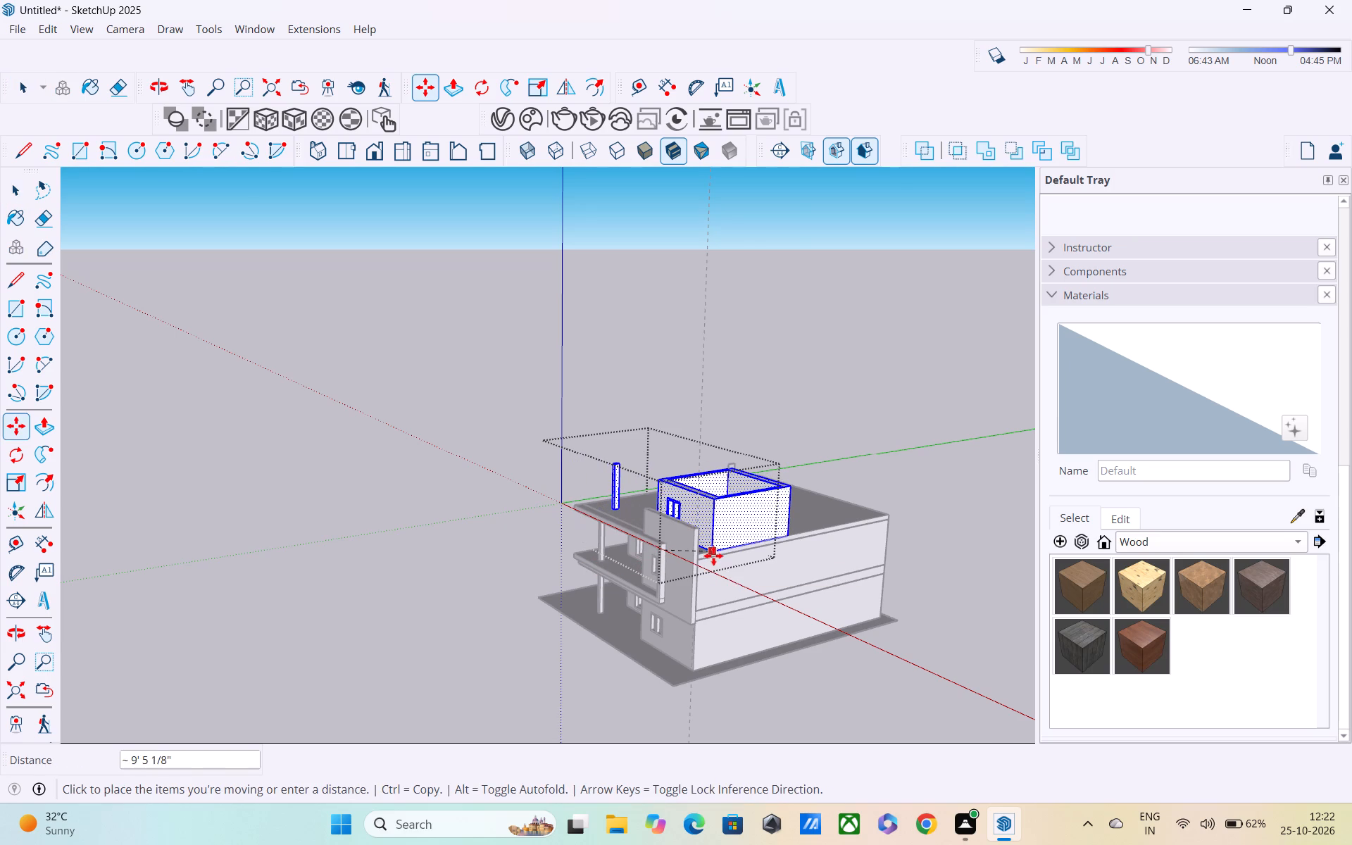
middle_click_drag(712, 556, 569, 540)
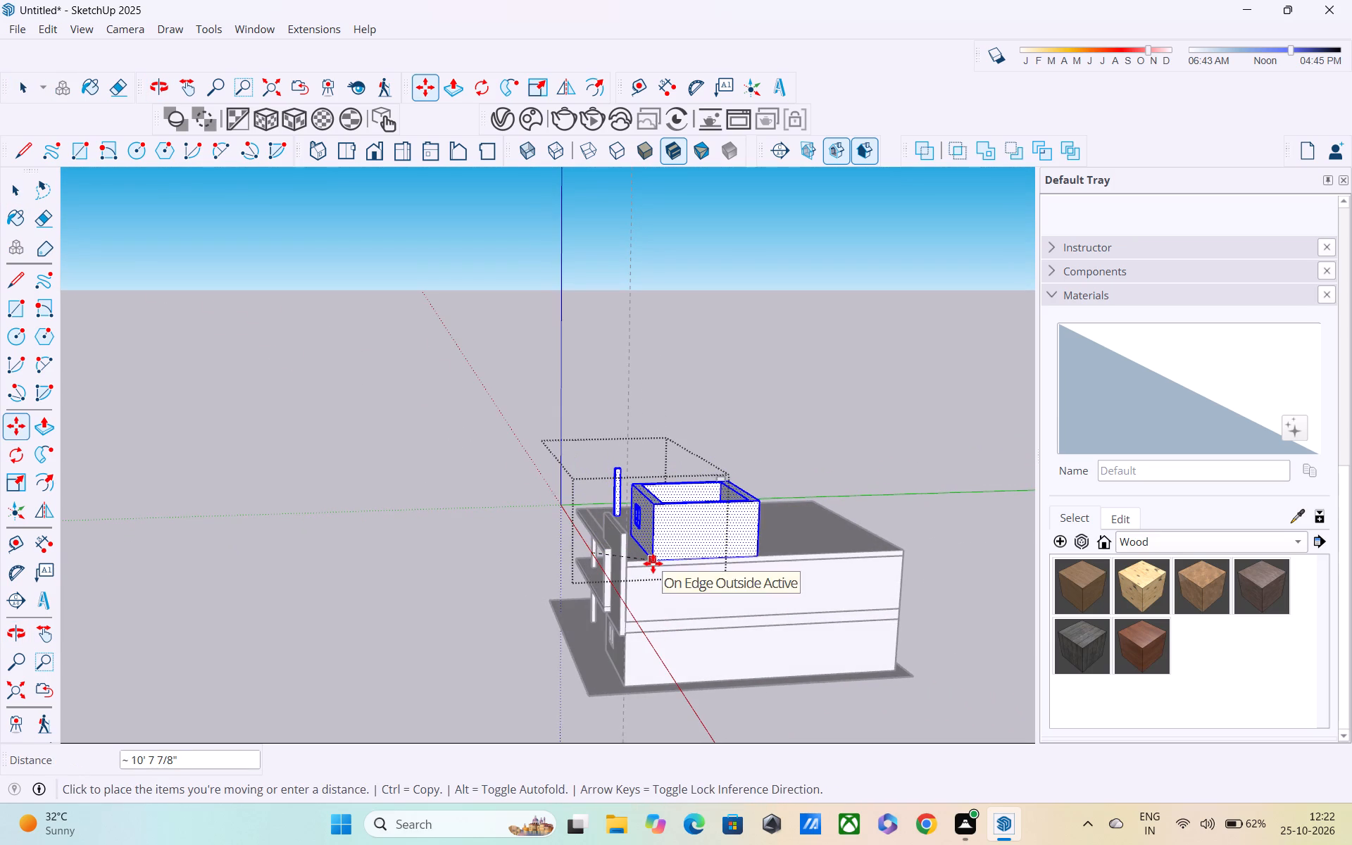
left_click(653, 564)
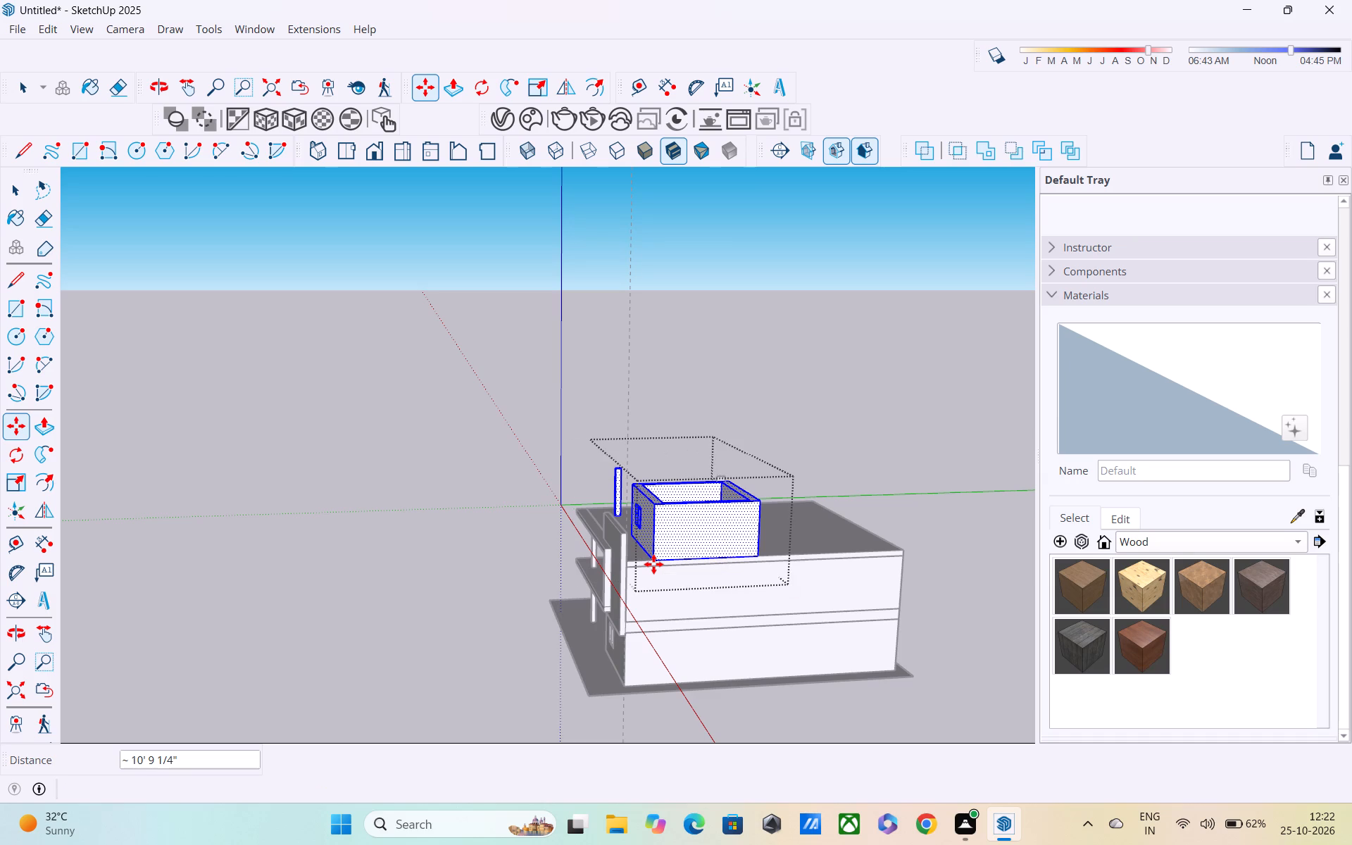
middle_click_drag(684, 583, 787, 587)
key("space")
left_click(879, 463)
Examine the house from the front, the side and above to check how the top-storey room and column sit on the roof slab.
middle_click_drag(842, 504, 999, 530)
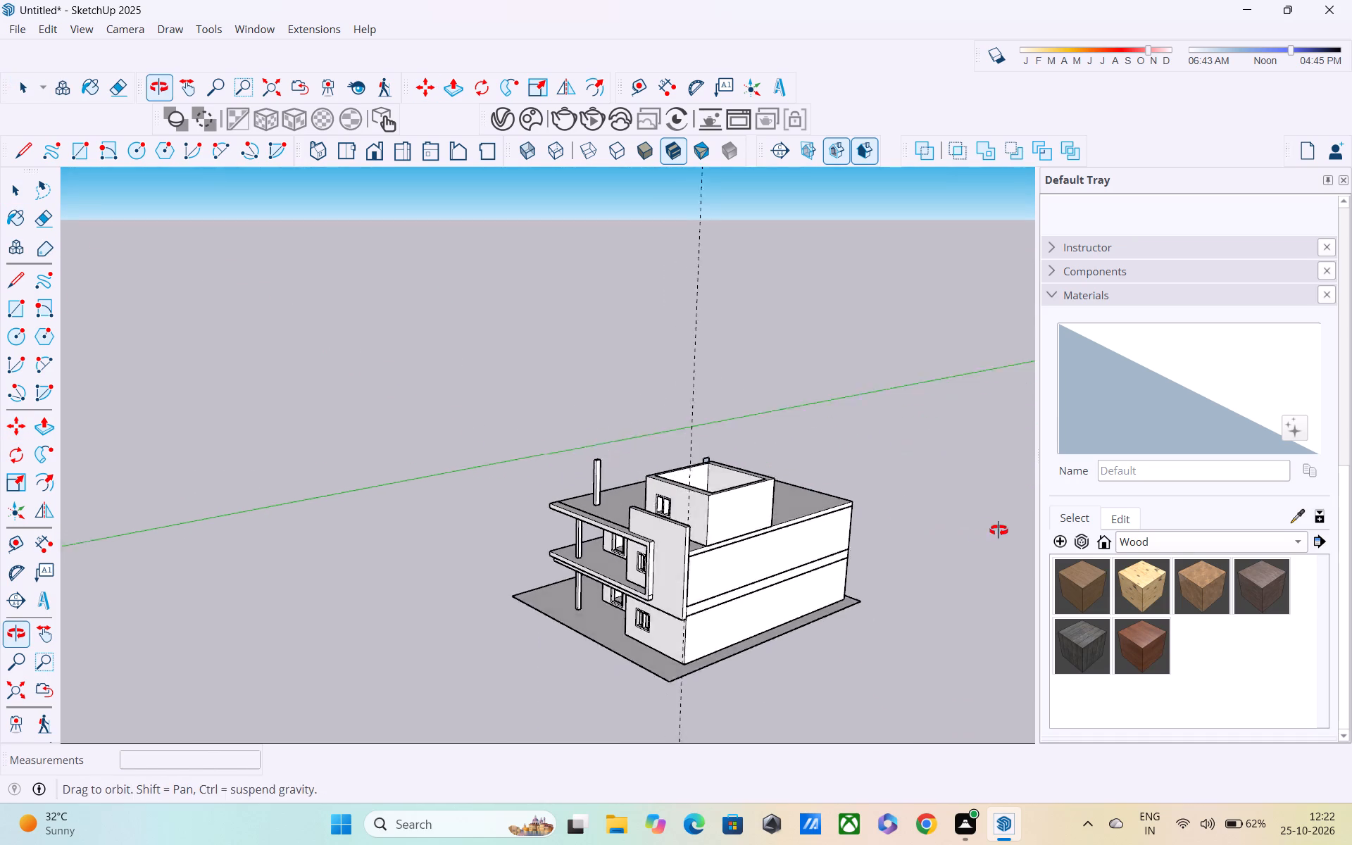
middle_click_drag(999, 530, 1026, 515)
scroll(782, 492, "up", 7)
middle_click_drag(697, 499, 406, 519)
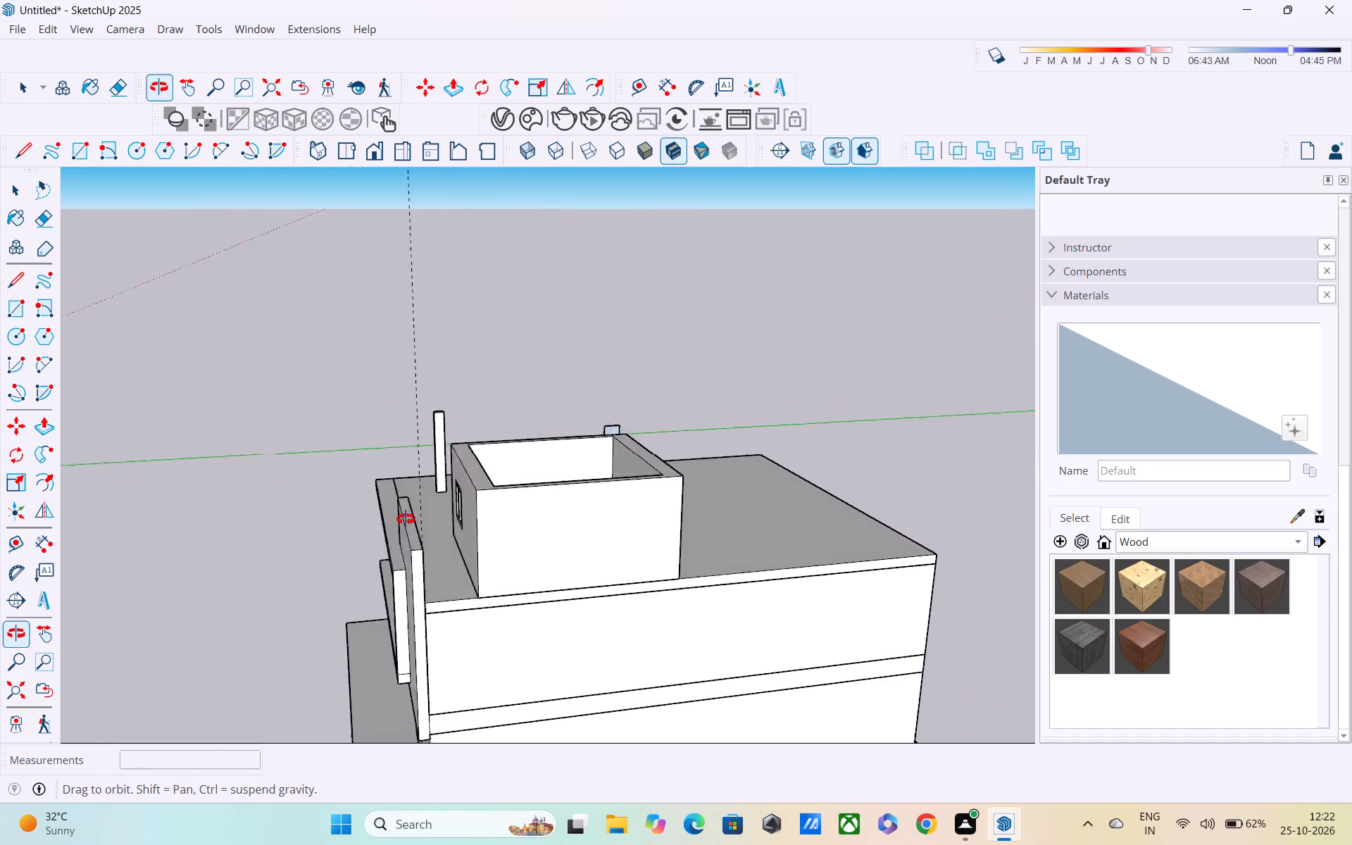
middle_click_drag(406, 519, 825, 528)
scroll(782, 537, "up", 5)
middle_click_drag(749, 549, 830, 487)
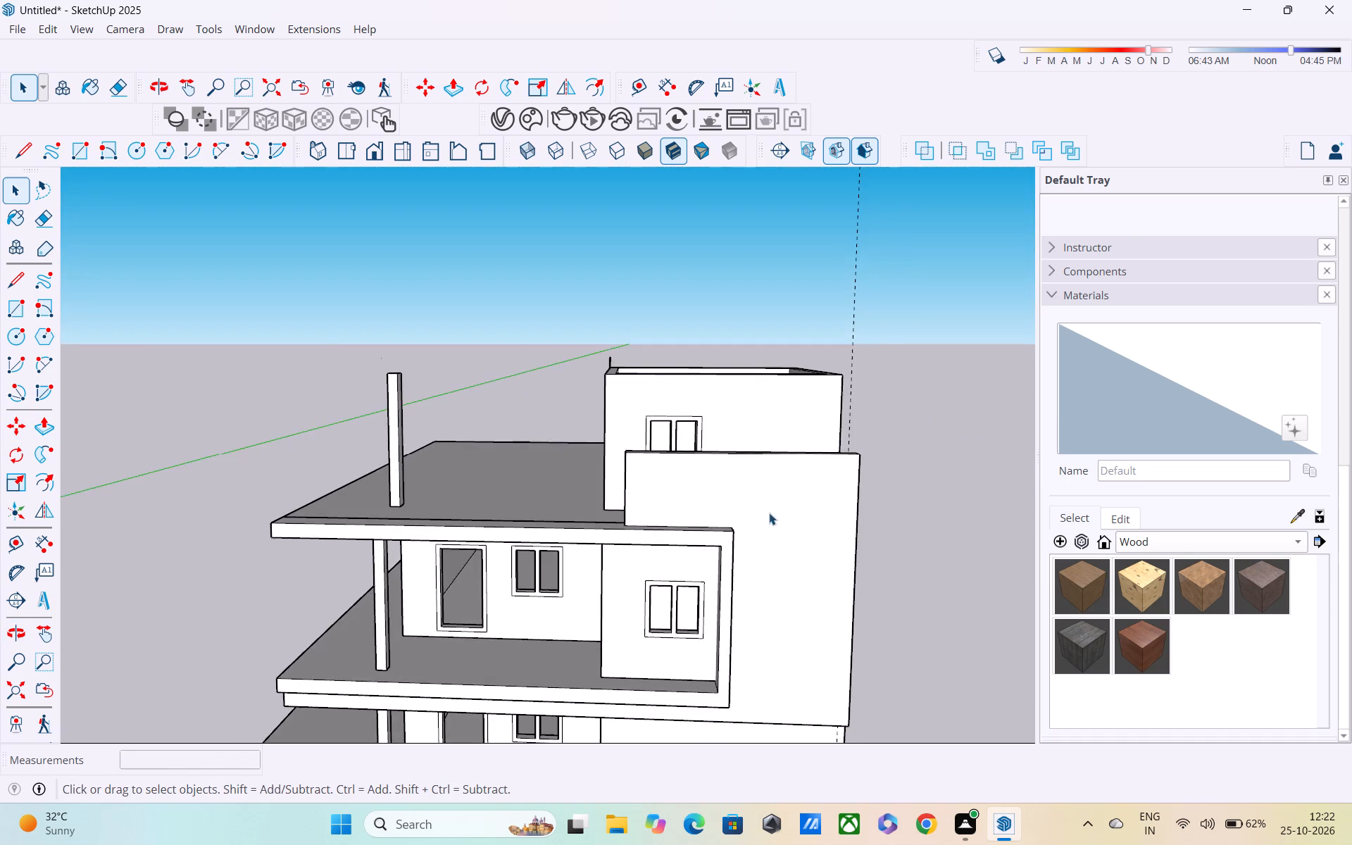
scroll(749, 513, "up", 4)
scroll(658, 525, "up", 1)
scroll(657, 525, "down", 4)
middle_click_drag(630, 561, 762, 496)
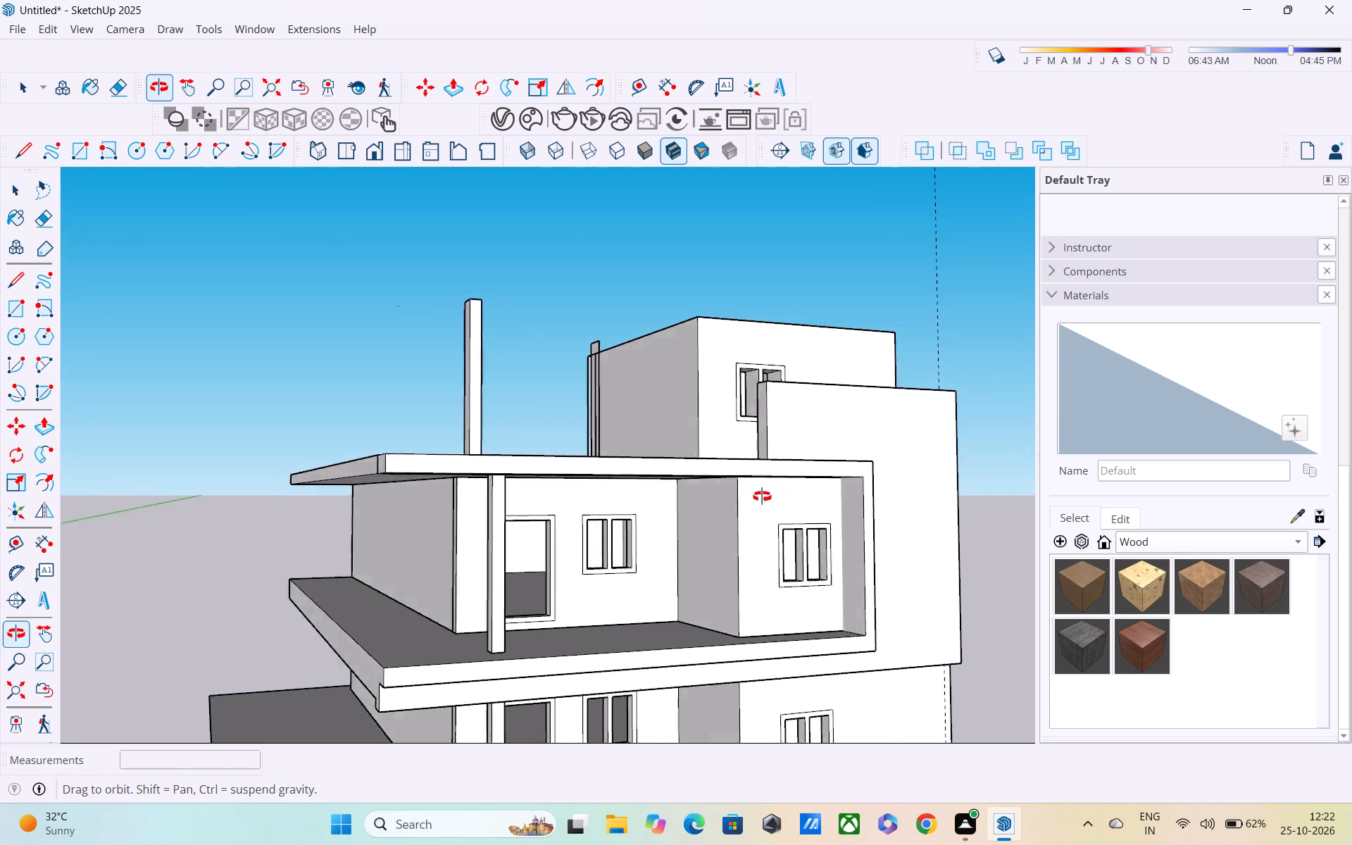
middle_click_drag(762, 496, 713, 499)
scroll(713, 499, "up", 1)
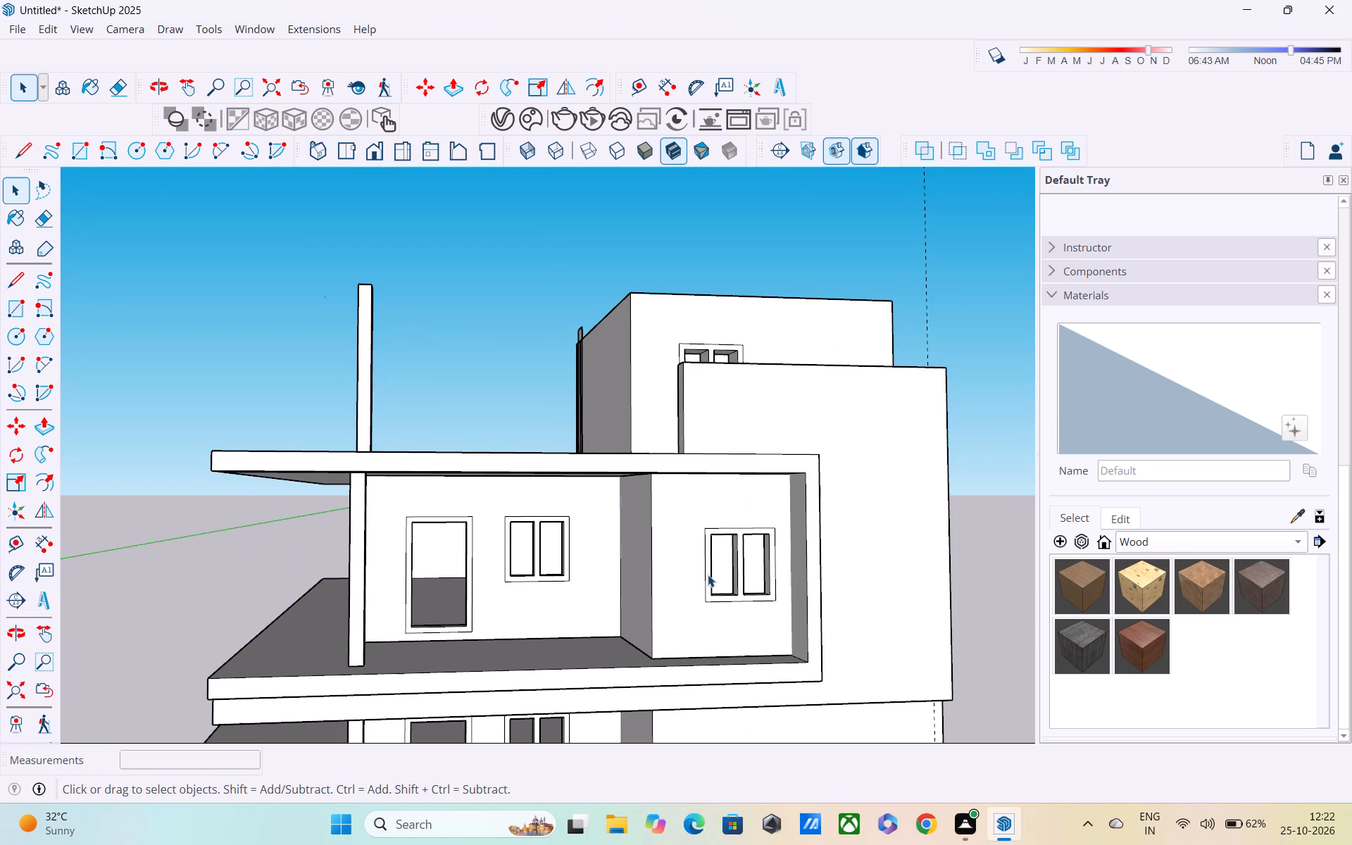
scroll(723, 603, "down", 4)
scroll(749, 659, "down", 4)
middle_click_drag(725, 648, 665, 497, "shift")
scroll(665, 497, "up", 1)
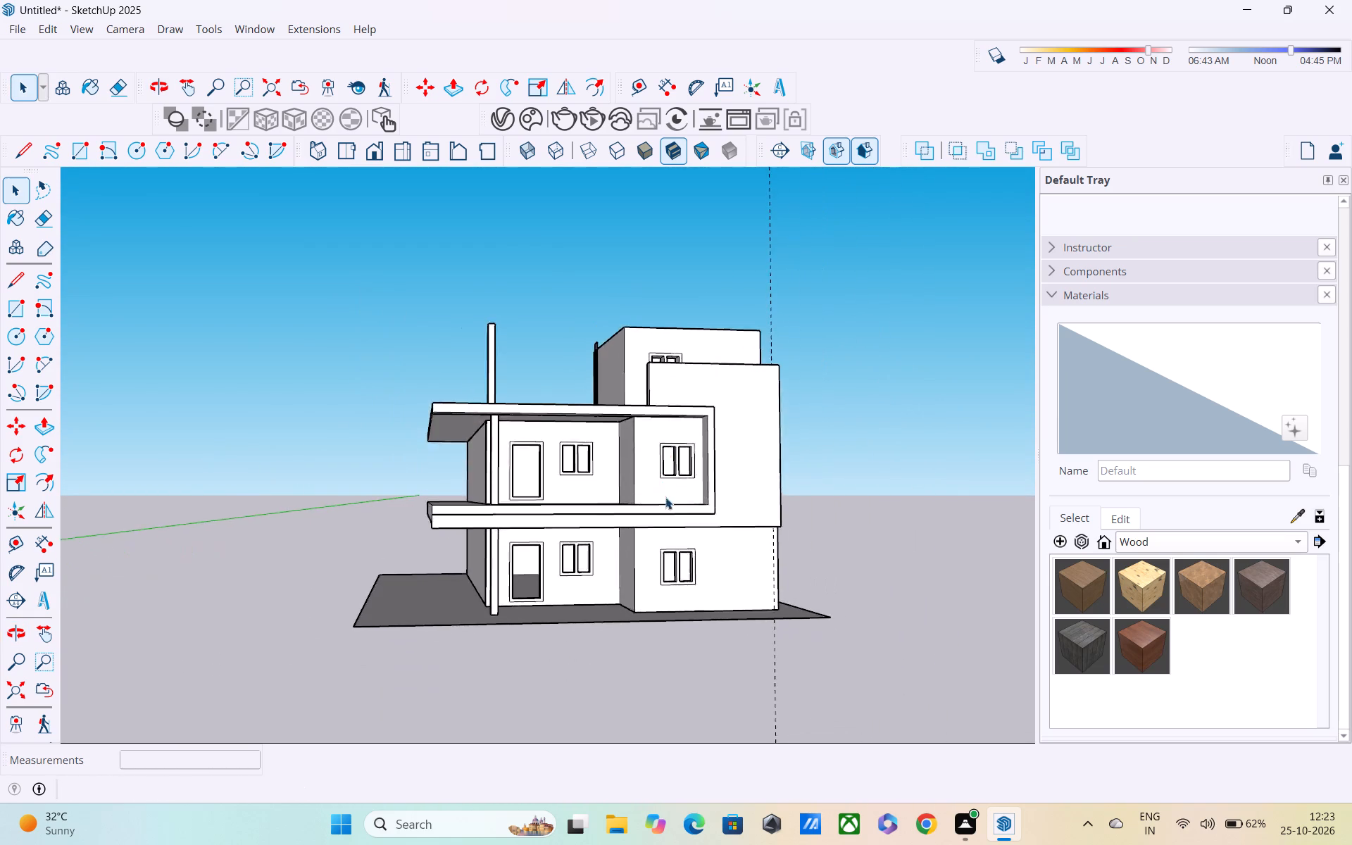
scroll(665, 497, "down", 3)
middle_click_drag(666, 519, 585, 549)
scroll(718, 598, "up", 3)
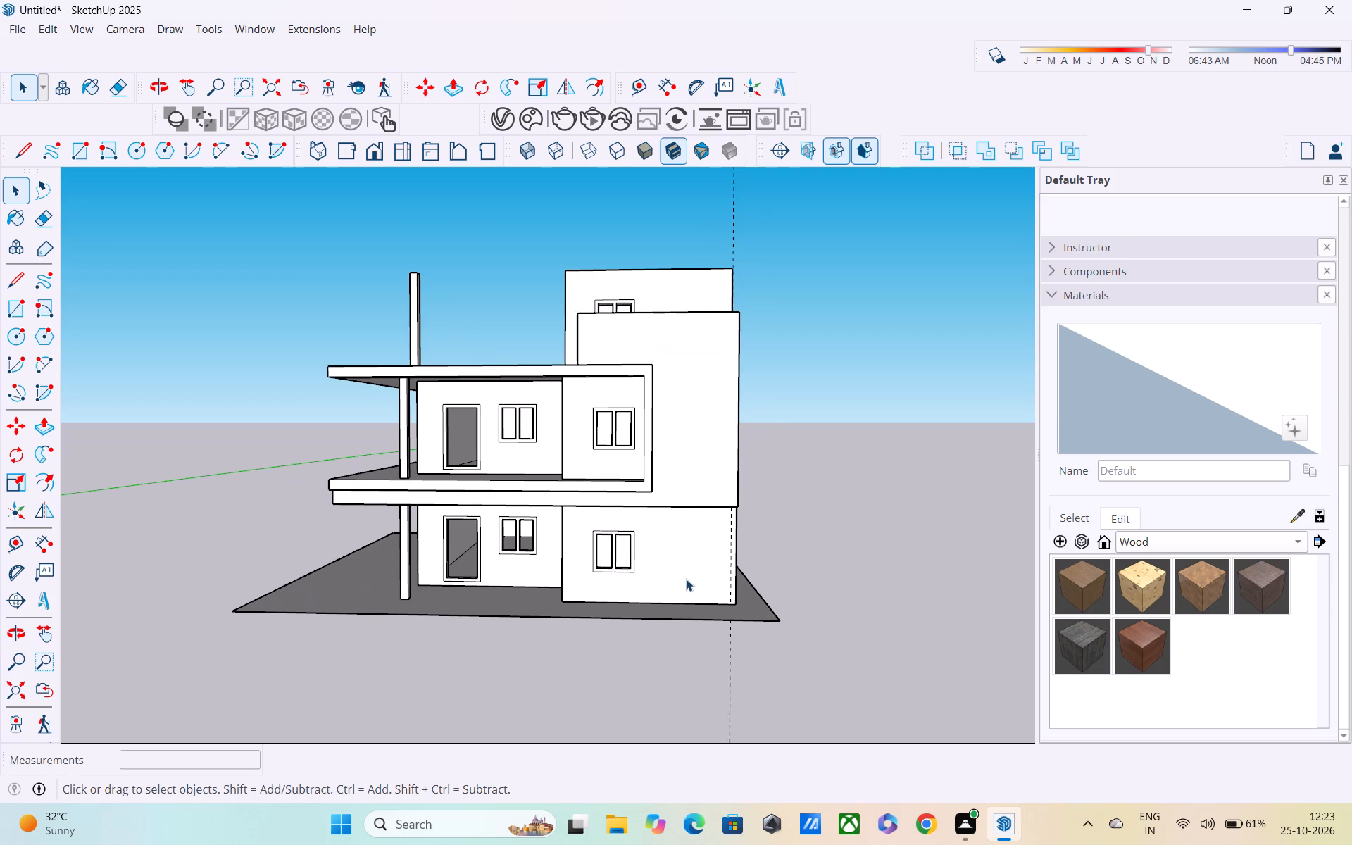
scroll(675, 575, "up", 2)
scroll(582, 492, "up", 3)
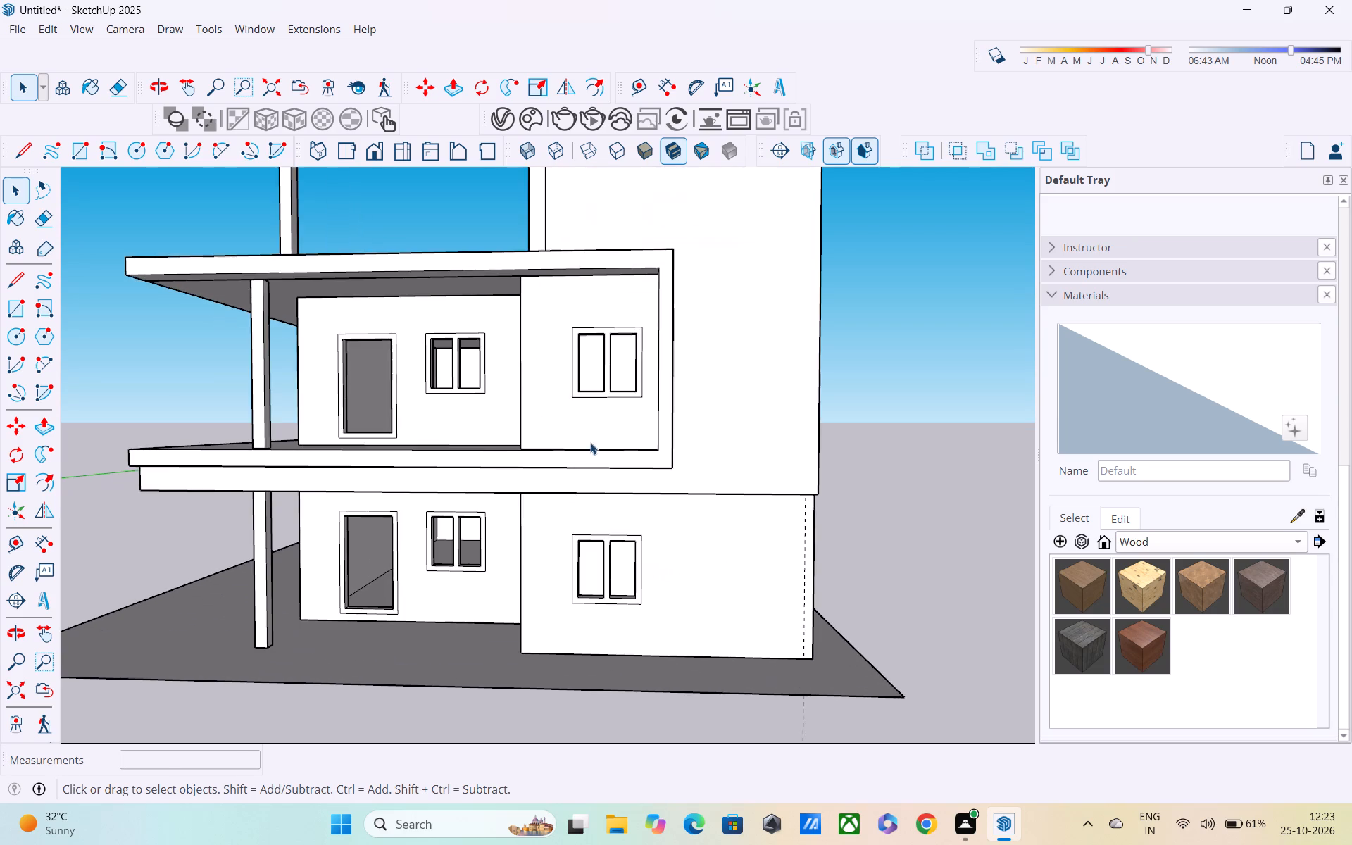
scroll(632, 371, "up", 3)
middle_click_drag(625, 369, 602, 411)
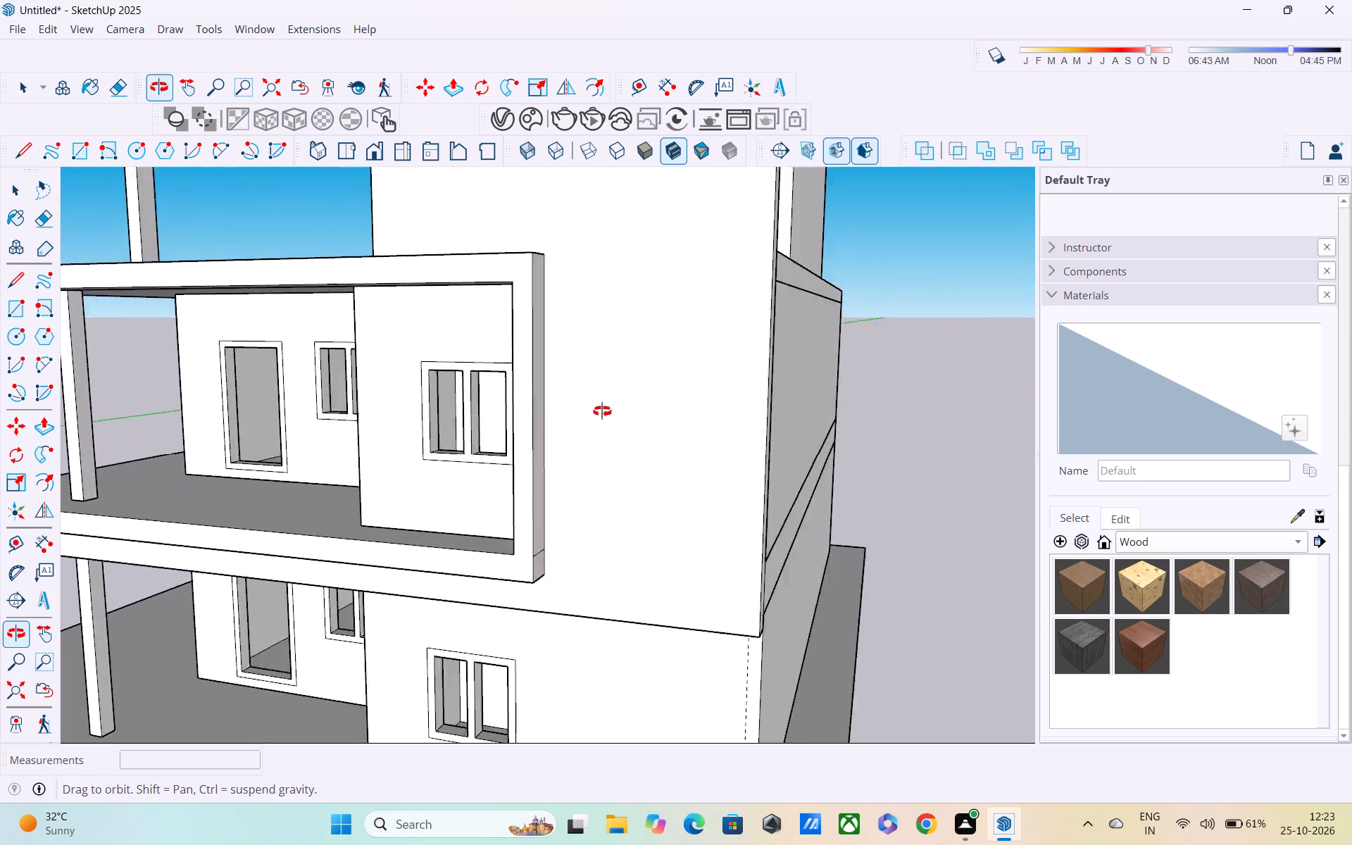
middle_click_drag(602, 411, 637, 403)
scroll(628, 403, "down", 3)
middle_click_drag(614, 440, 617, 392, "shift")
scroll(617, 392, "down", 3)
middle_click_drag(617, 392, 629, 580)
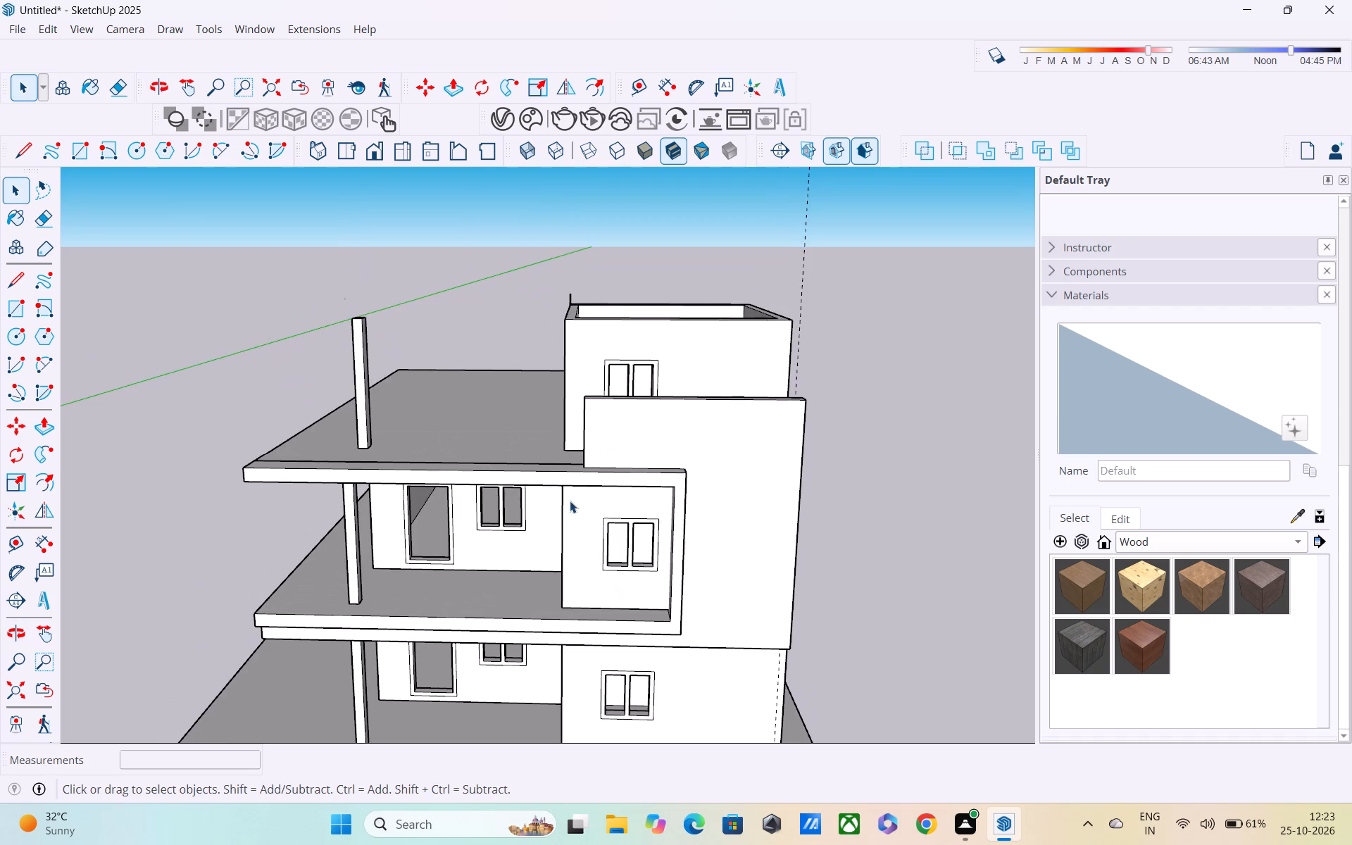
Delete the misaligned narrow upright face at the top-storey room's rear corner, on the side facing the column.
scroll(570, 501, "down", 2)
middle_click_drag(568, 501, 1015, 567)
scroll(545, 374, "up", 3)
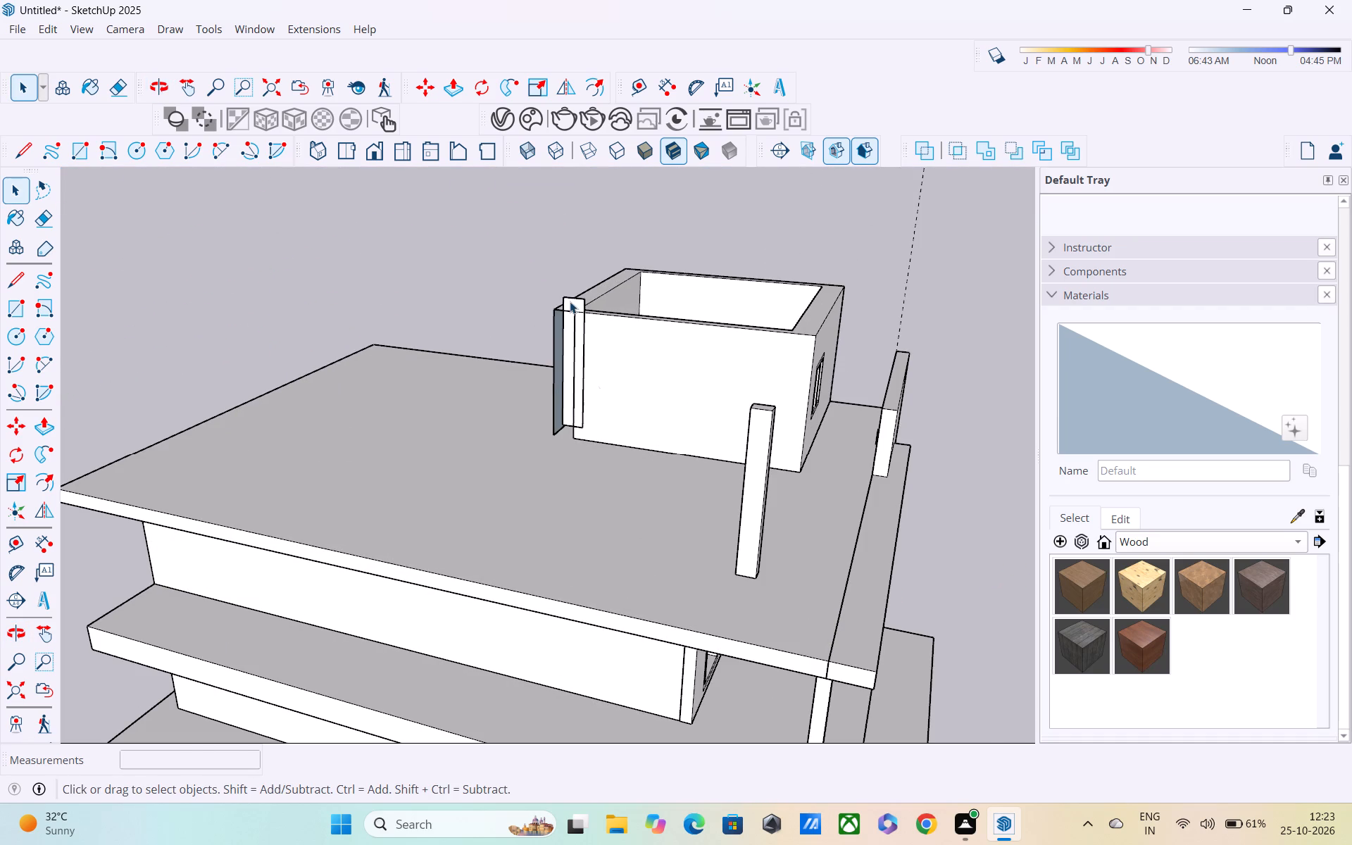
double_click(570, 301)
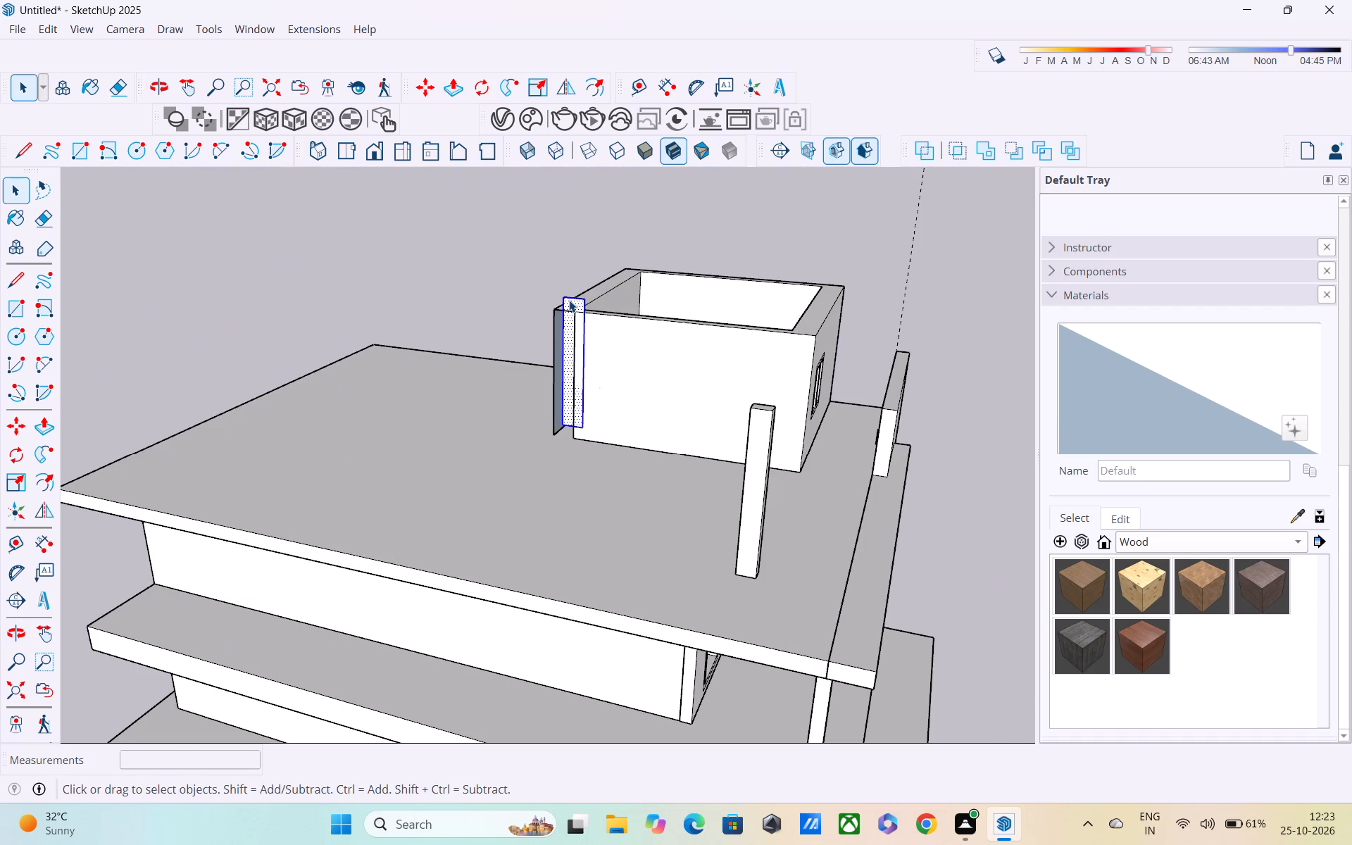
key("Delete")
Draw a full-height narrow rectangle closing the gap at the top-storey room's rear corner.
middle_click_drag(568, 373, 674, 371)
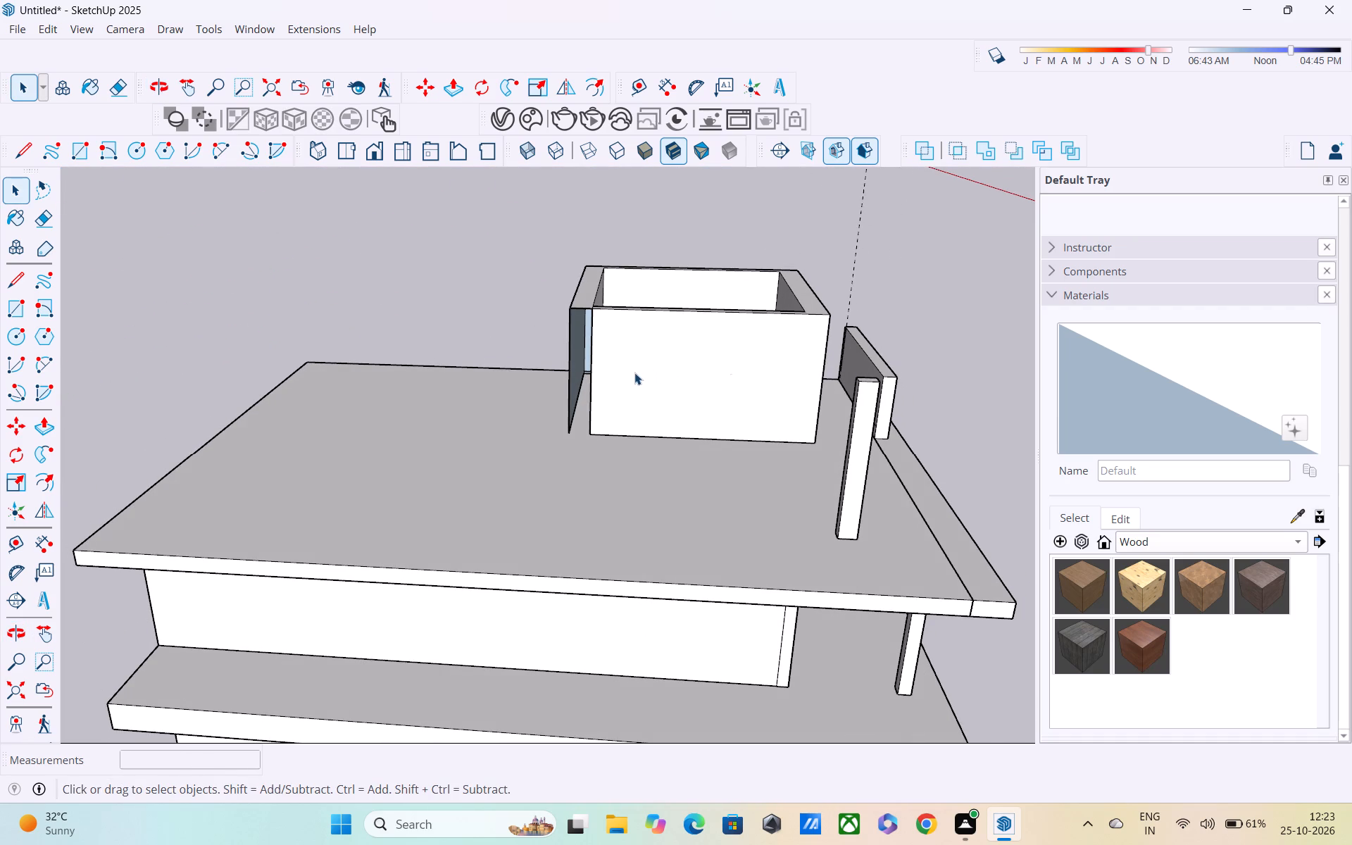
key("r")
left_click(568, 310)
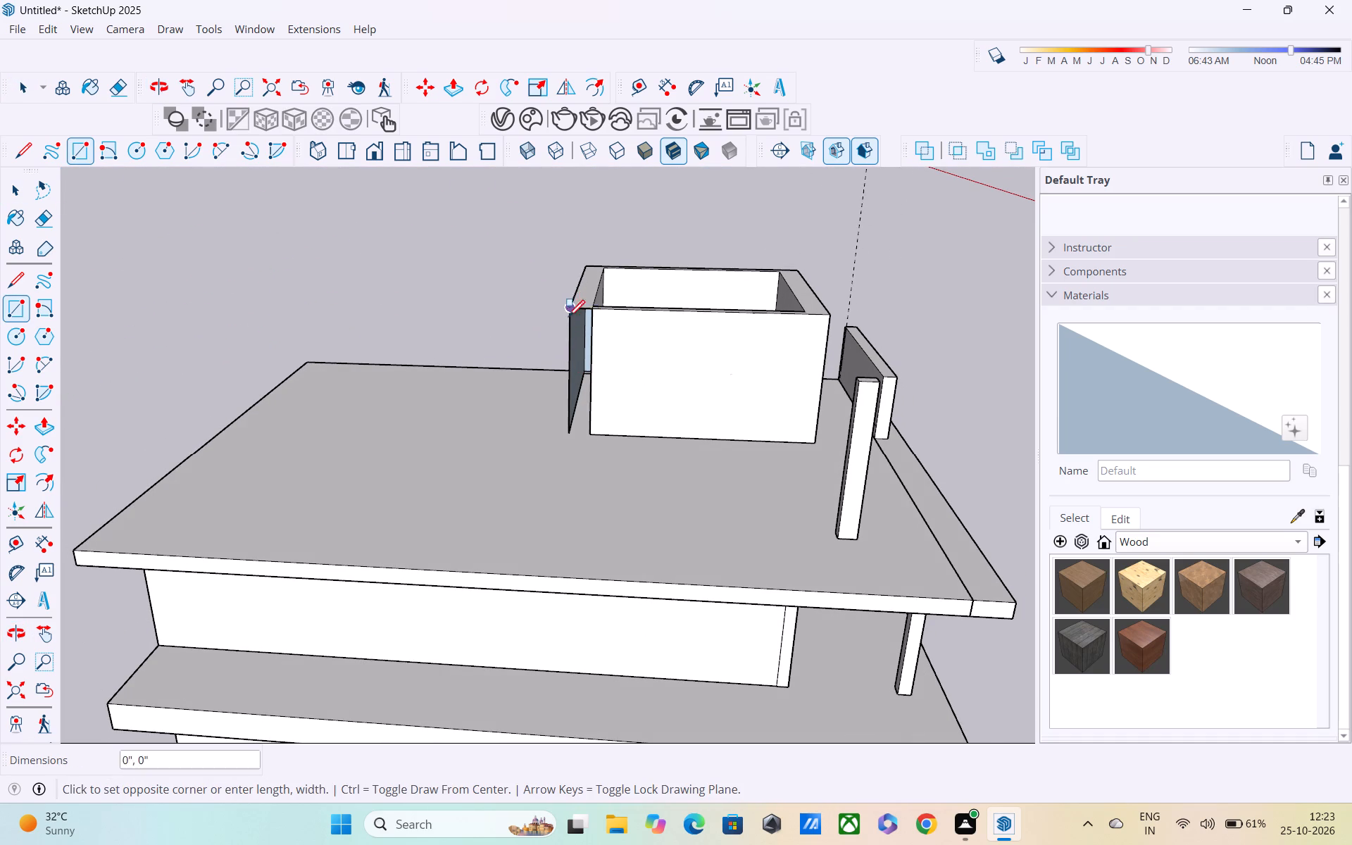
left_click(594, 438)
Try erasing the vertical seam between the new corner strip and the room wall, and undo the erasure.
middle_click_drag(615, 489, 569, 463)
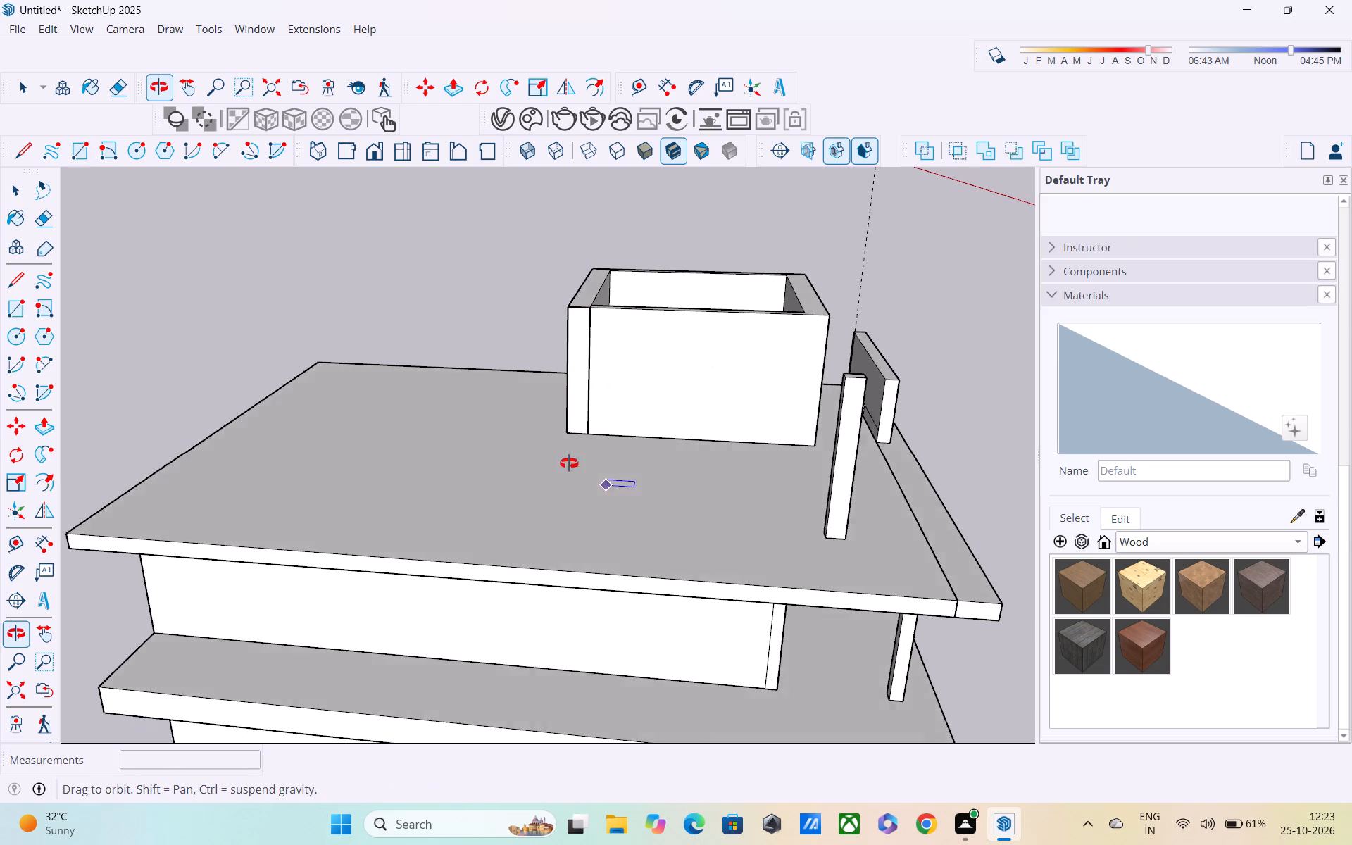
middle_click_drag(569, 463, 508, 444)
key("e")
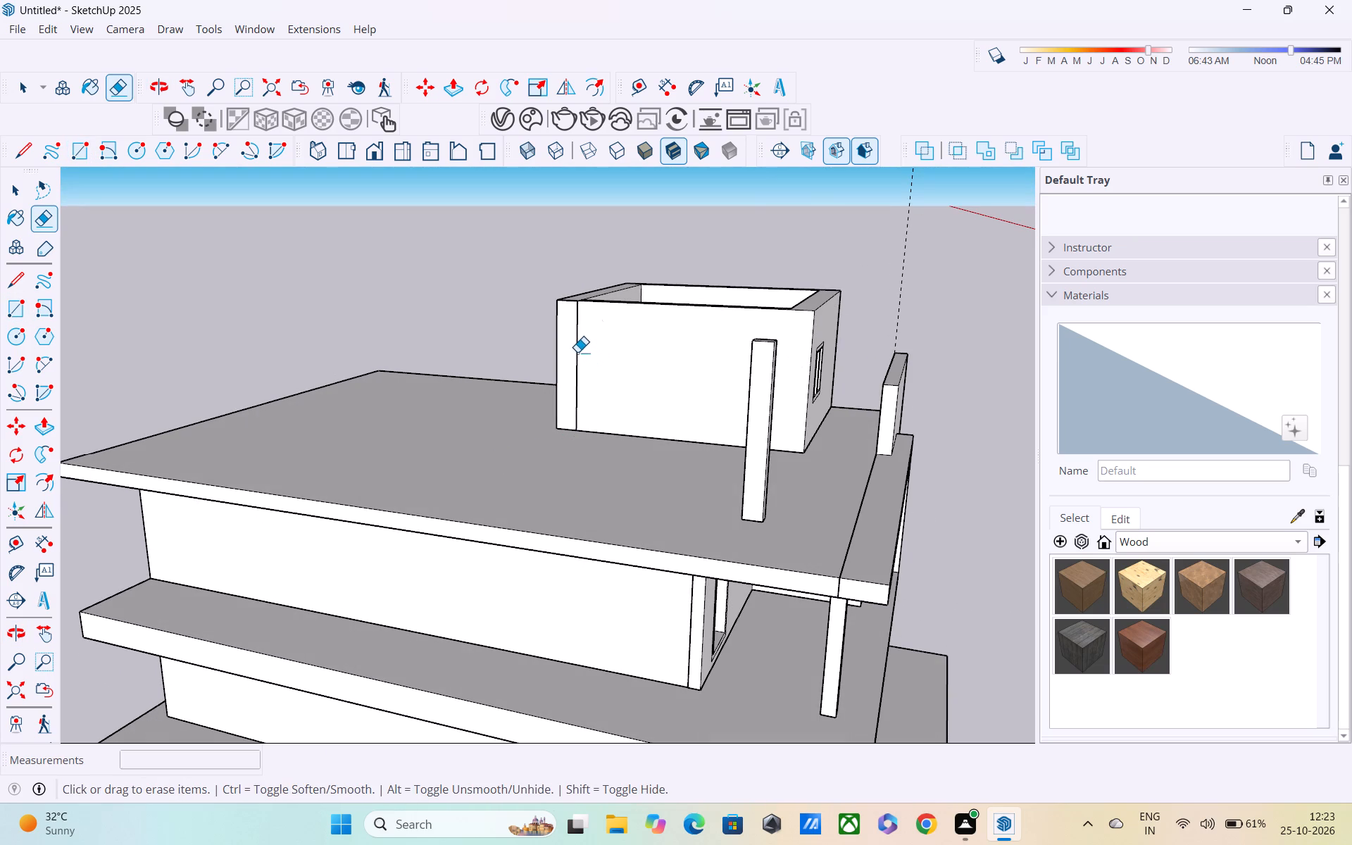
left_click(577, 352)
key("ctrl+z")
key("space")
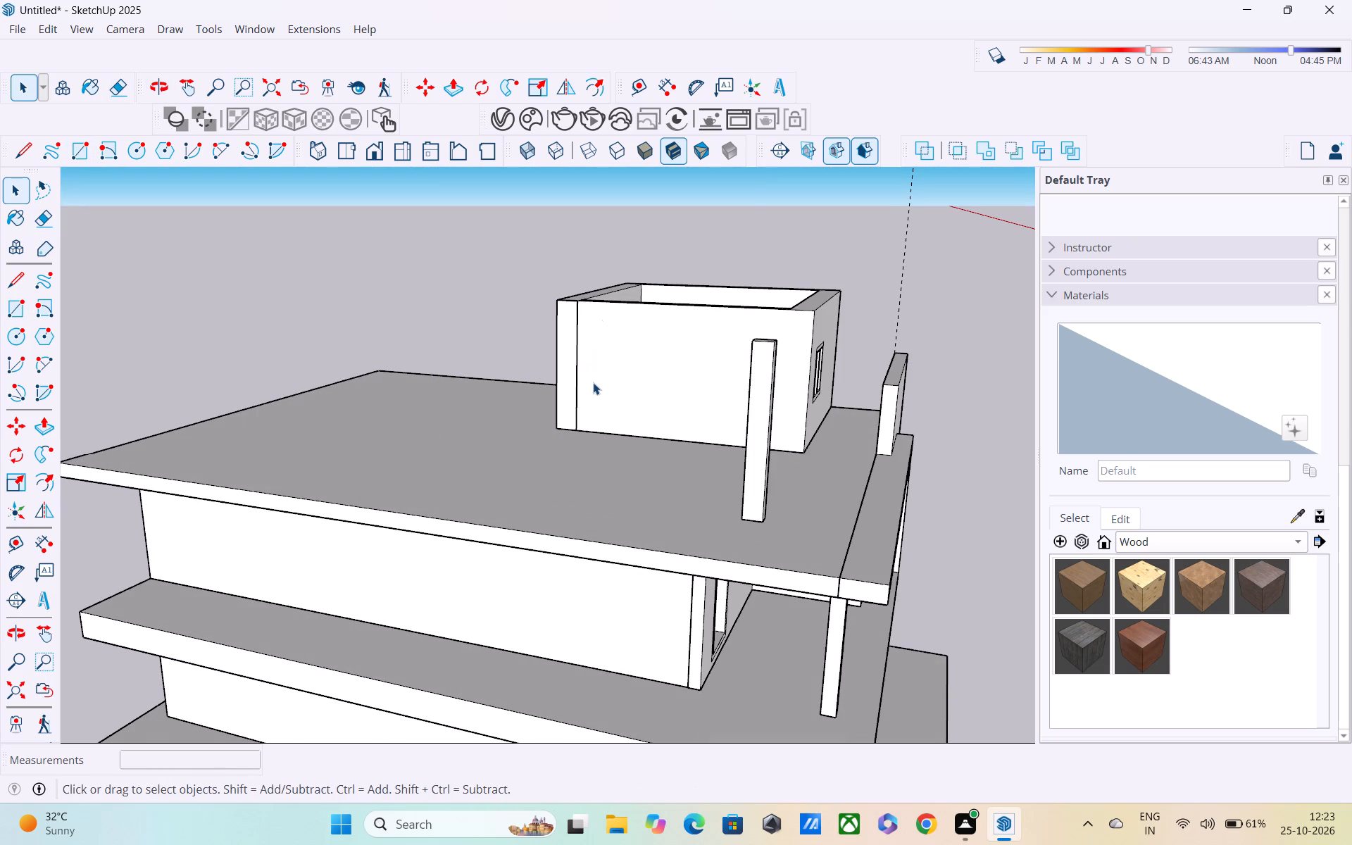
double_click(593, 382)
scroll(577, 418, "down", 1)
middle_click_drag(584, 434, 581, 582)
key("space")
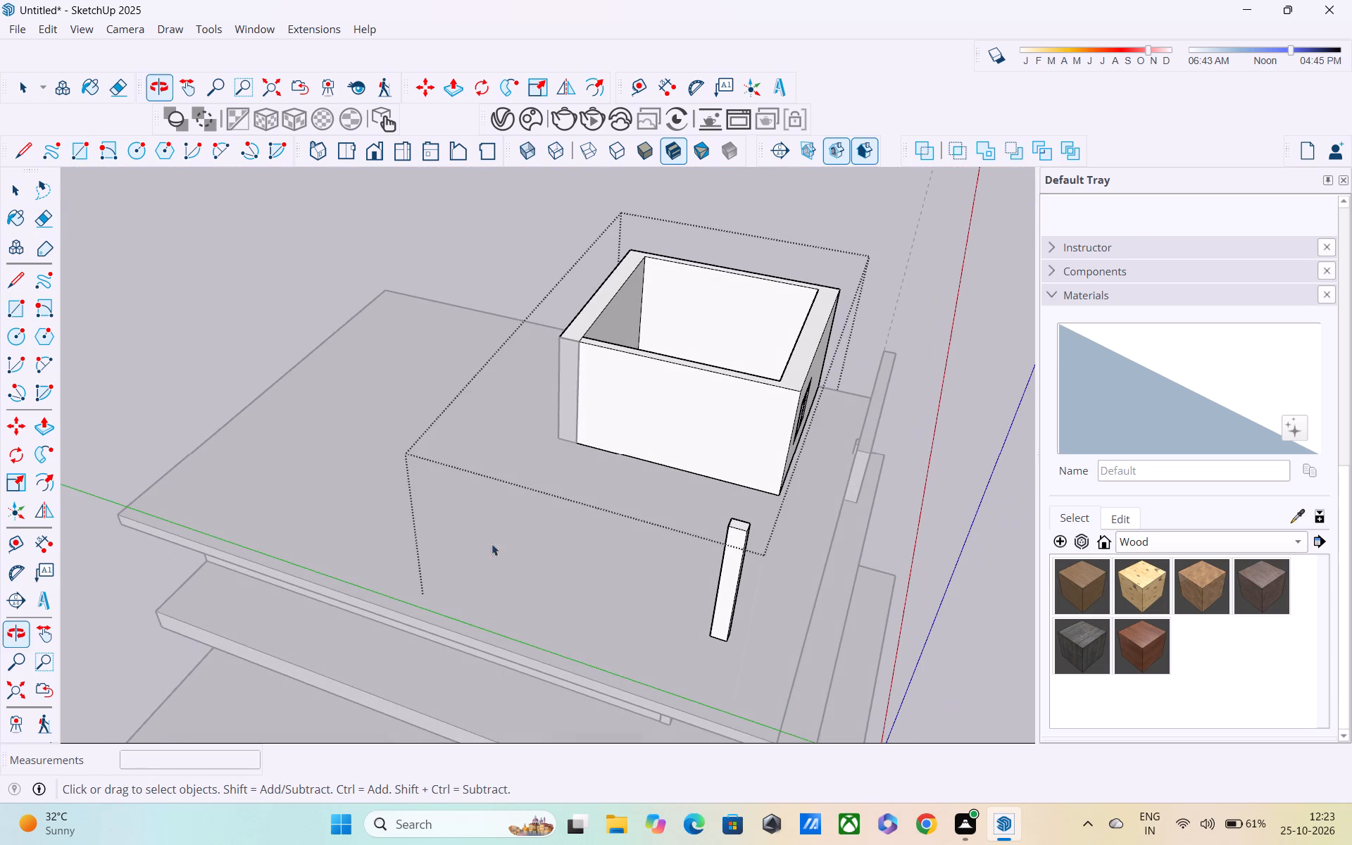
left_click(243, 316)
Examine the patched room corner and the column's placement on the roof slab from several sides.
middle_click_drag(624, 545, 432, 460)
scroll(603, 527, "up", 2)
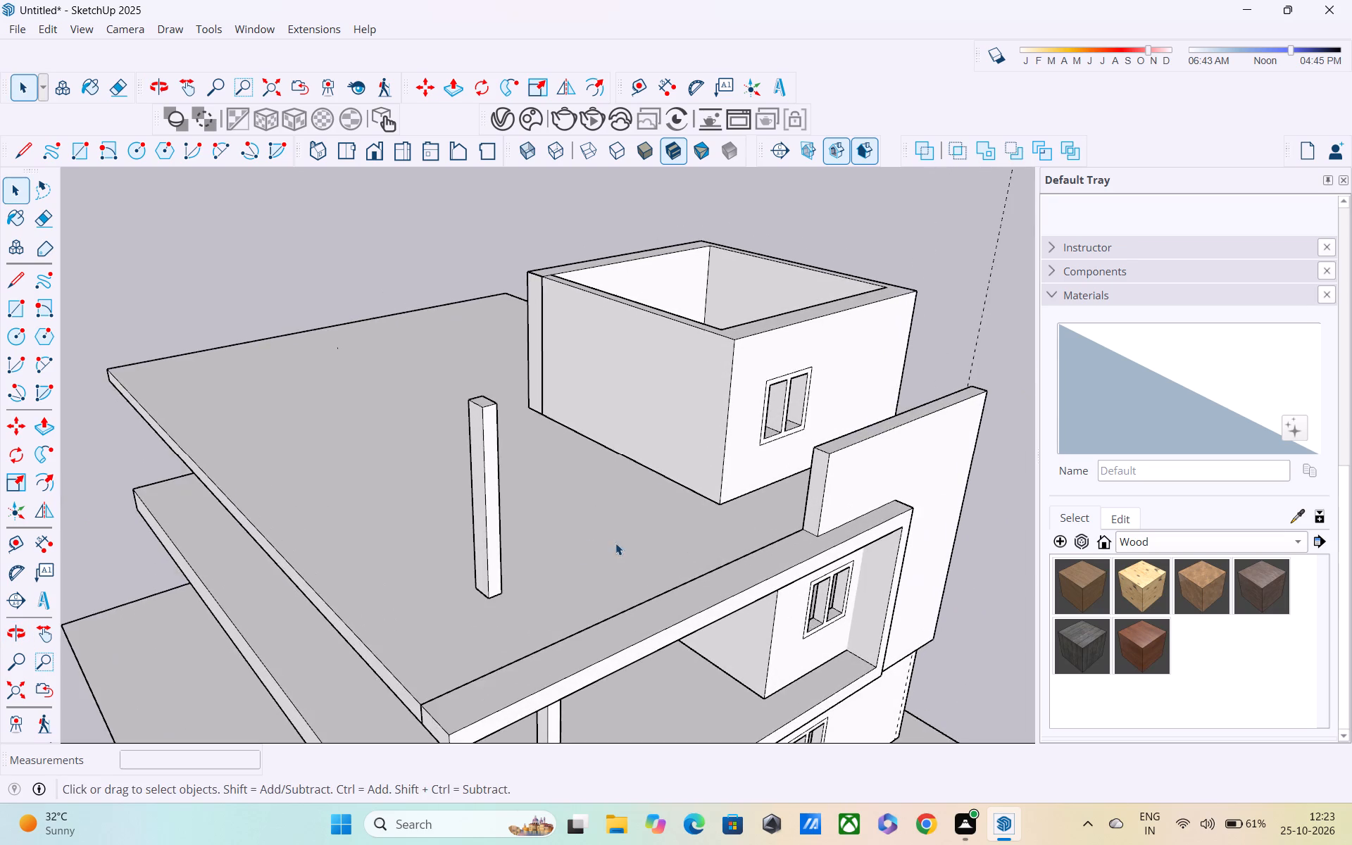
middle_click_drag(608, 546, 844, 465)
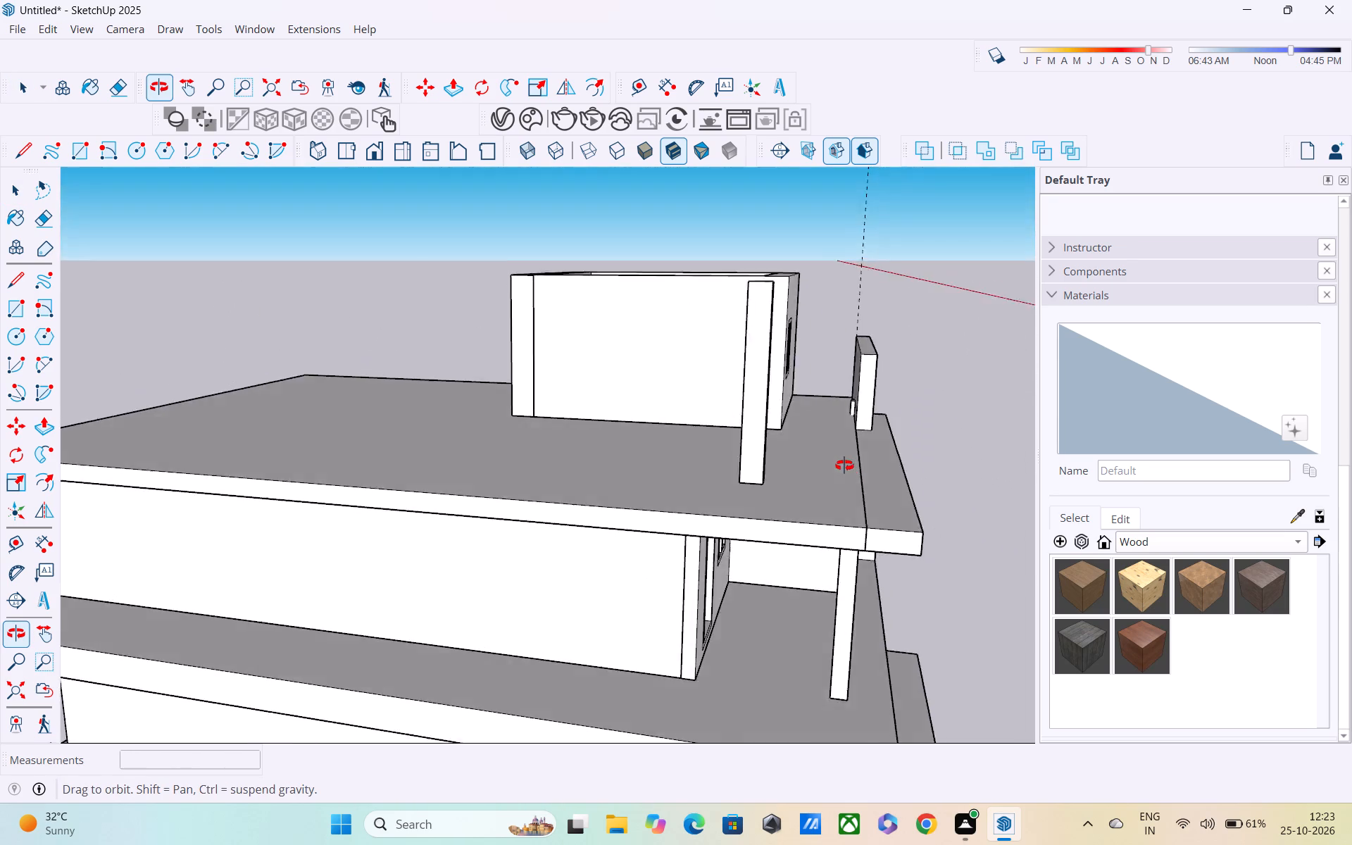
middle_click_drag(844, 465, 844, 420)
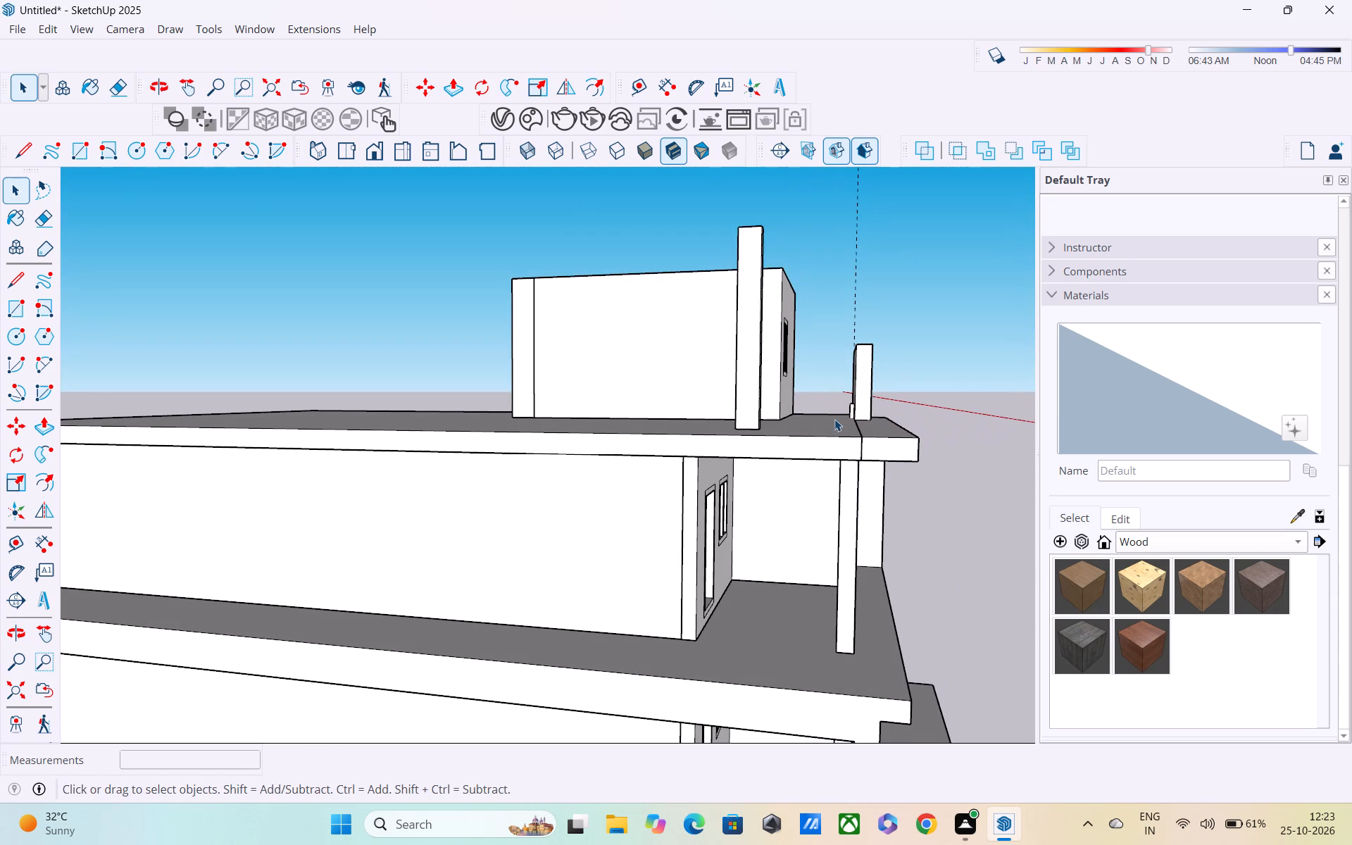
key("Escape")
middle_click_drag(816, 384, 882, 518)
middle_click_drag(775, 408, 833, 443)
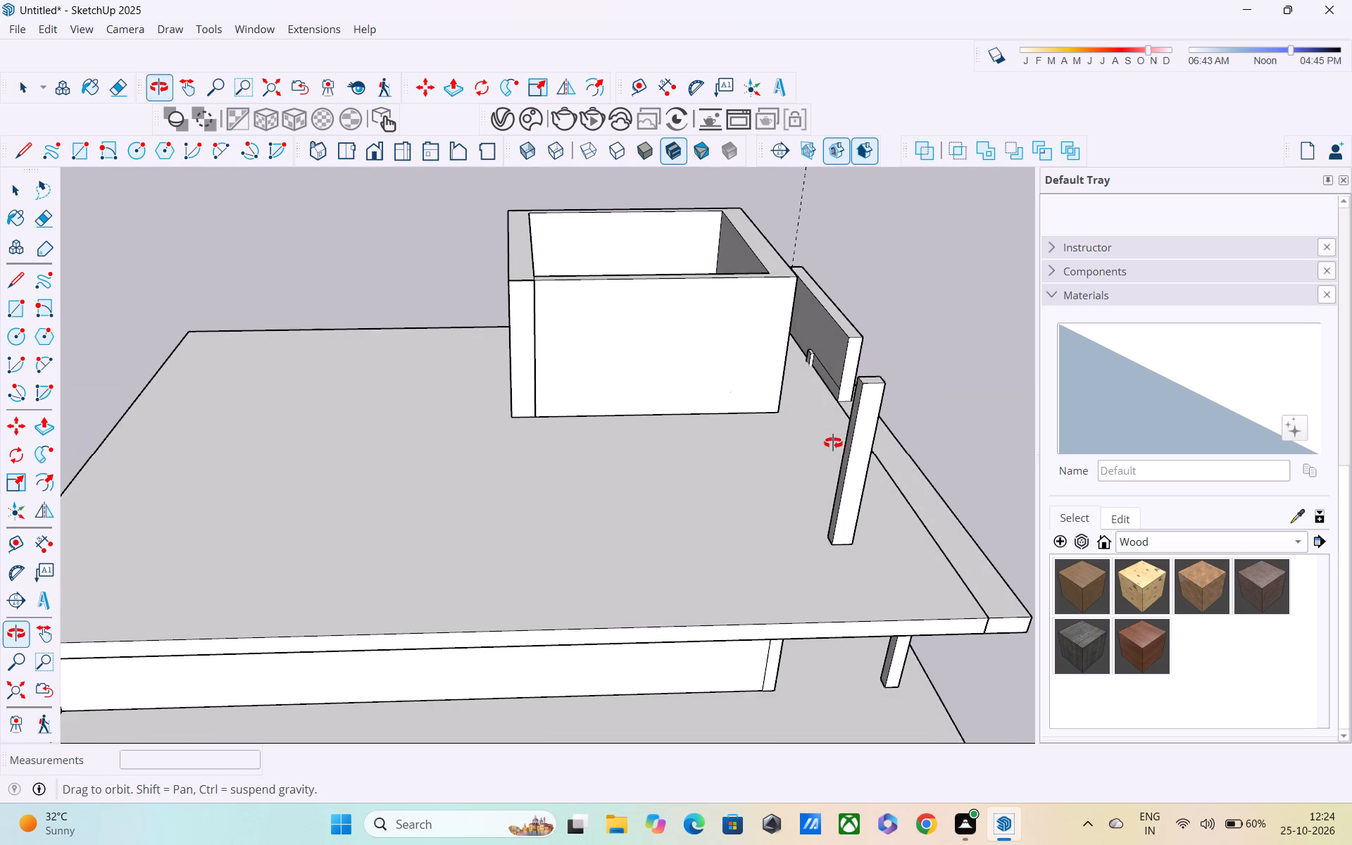
middle_click_drag(833, 443, 788, 429)
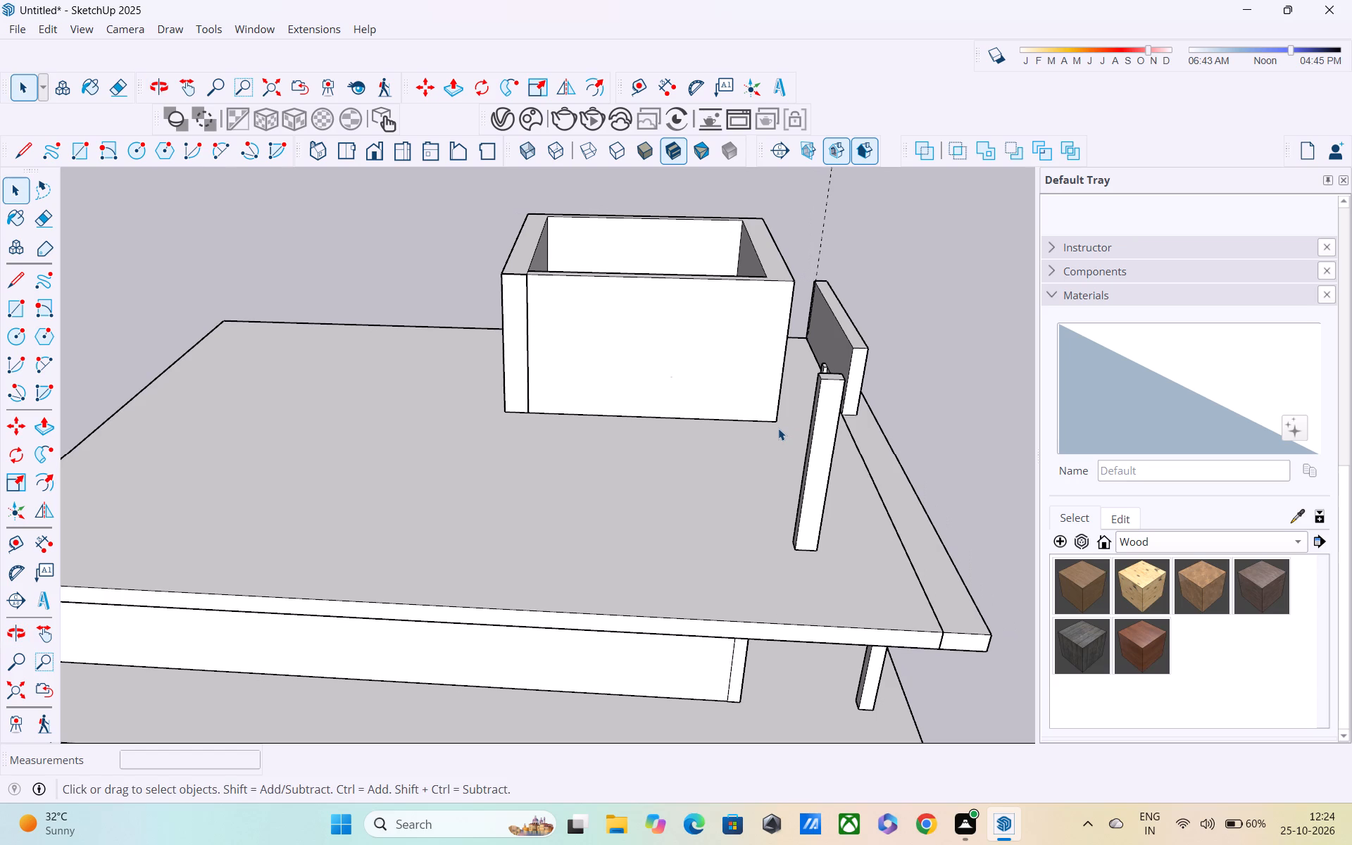
scroll(777, 427, "down", 2)
middle_click_drag(824, 412, 689, 352)
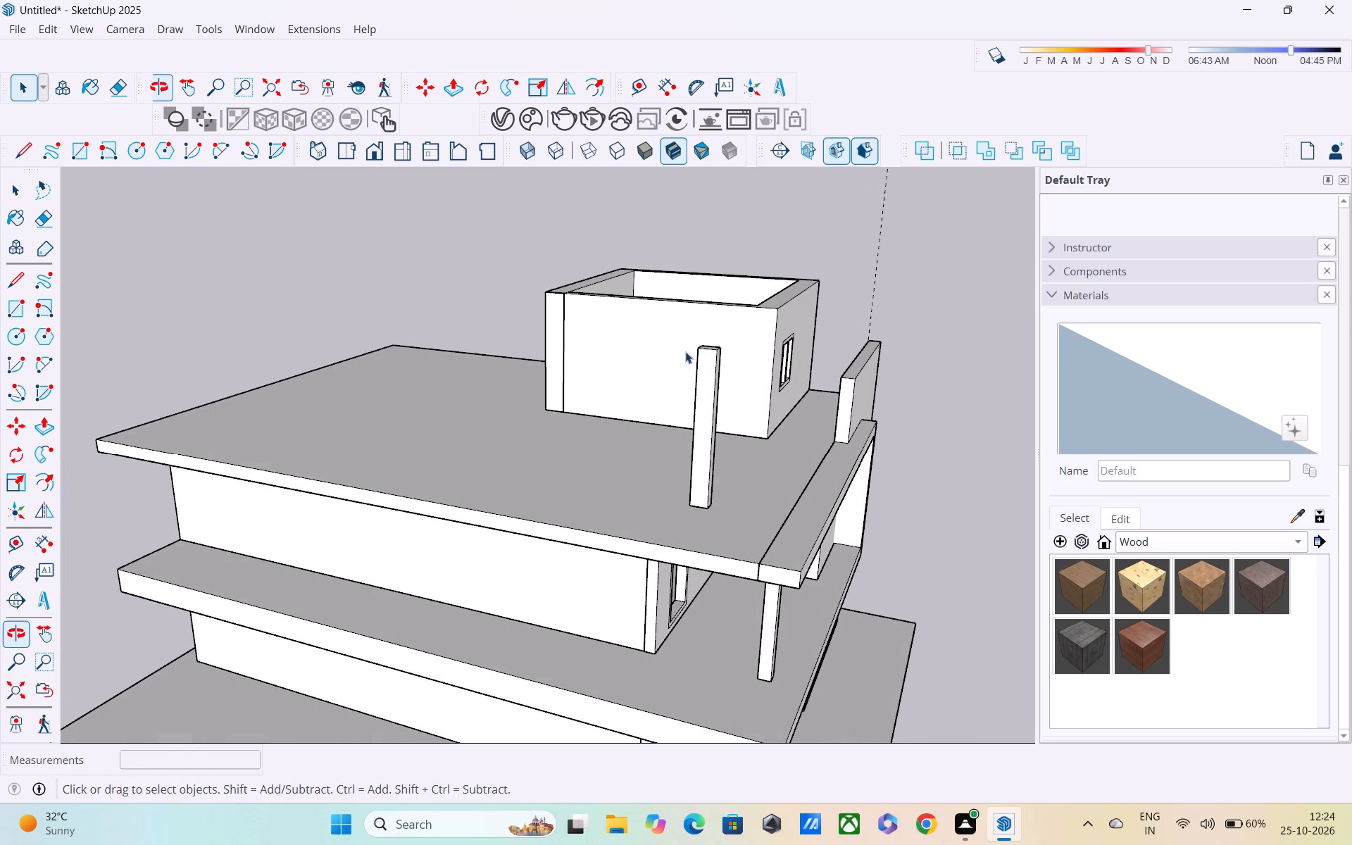
Examine the roof, the top-storey room's window and the tall front wall from the front and the side.
middle_click_drag(776, 380, 769, 380)
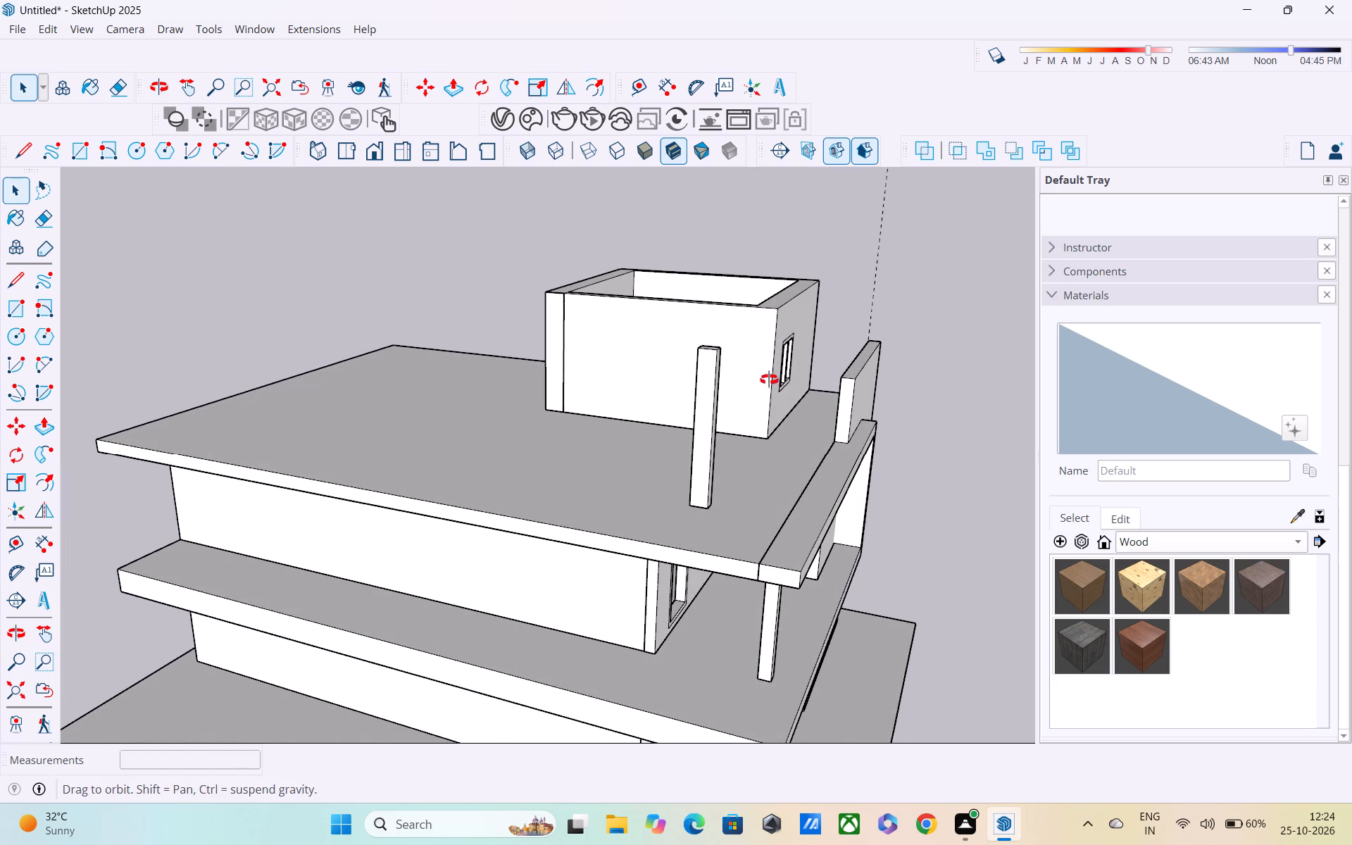
middle_click_drag(769, 380, 287, 527)
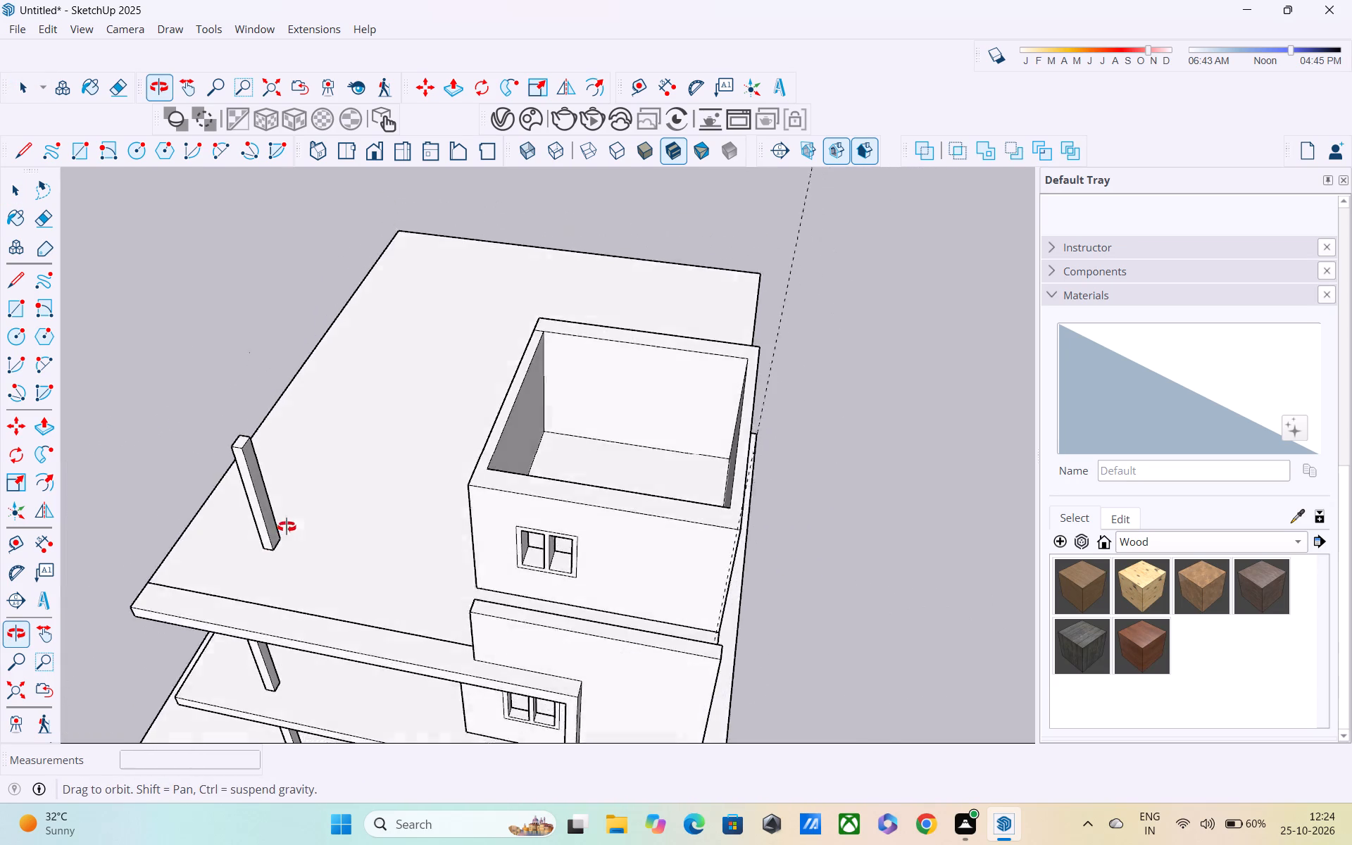
middle_click_drag(287, 527, 306, 459)
scroll(547, 475, "up", 1)
middle_click_drag(547, 475, 555, 371)
scroll(556, 370, "up", 4)
middle_click_drag(556, 370, 556, 364)
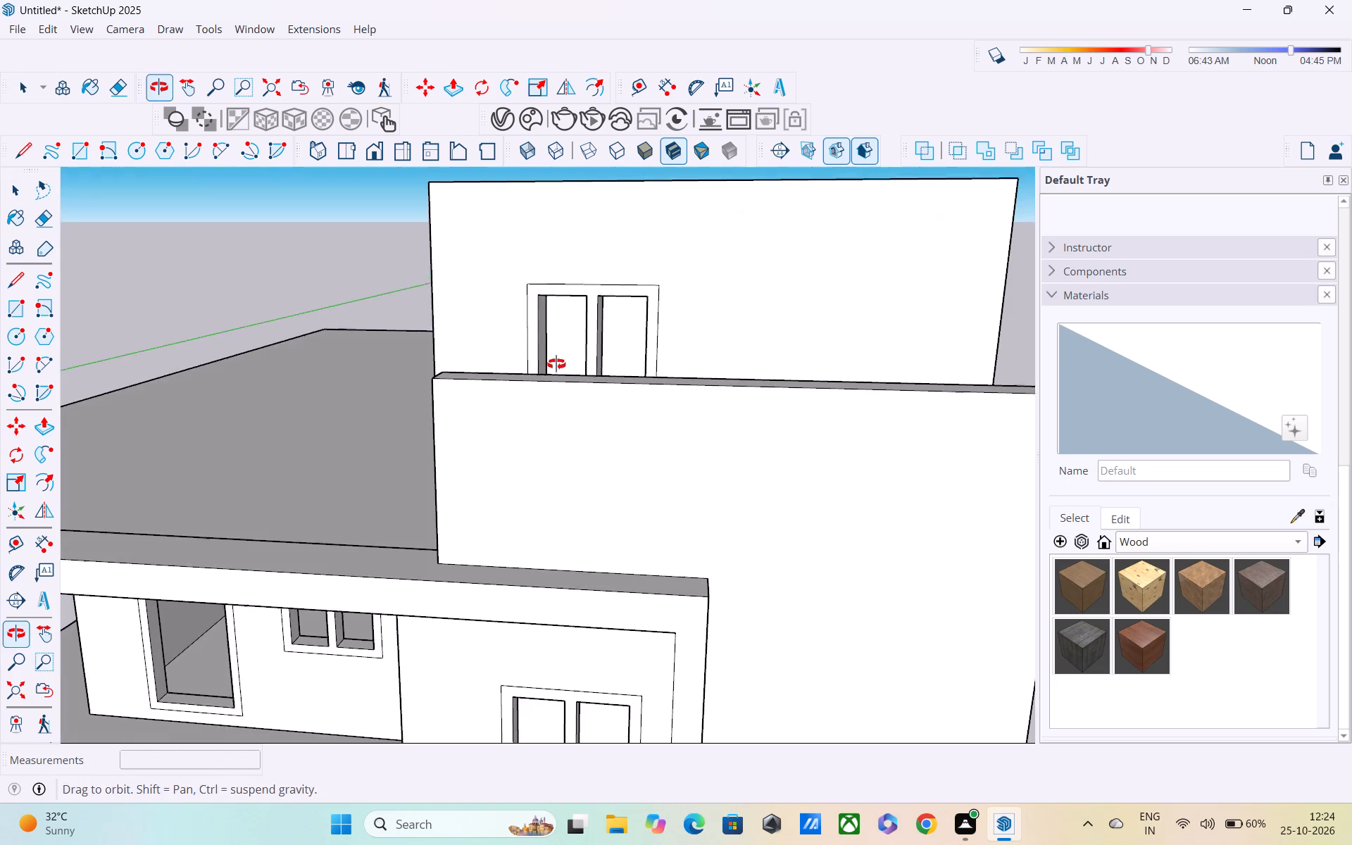
middle_click_drag(556, 364, 549, 319)
scroll(549, 320, "down", 2)
middle_click_drag(549, 323, 552, 357)
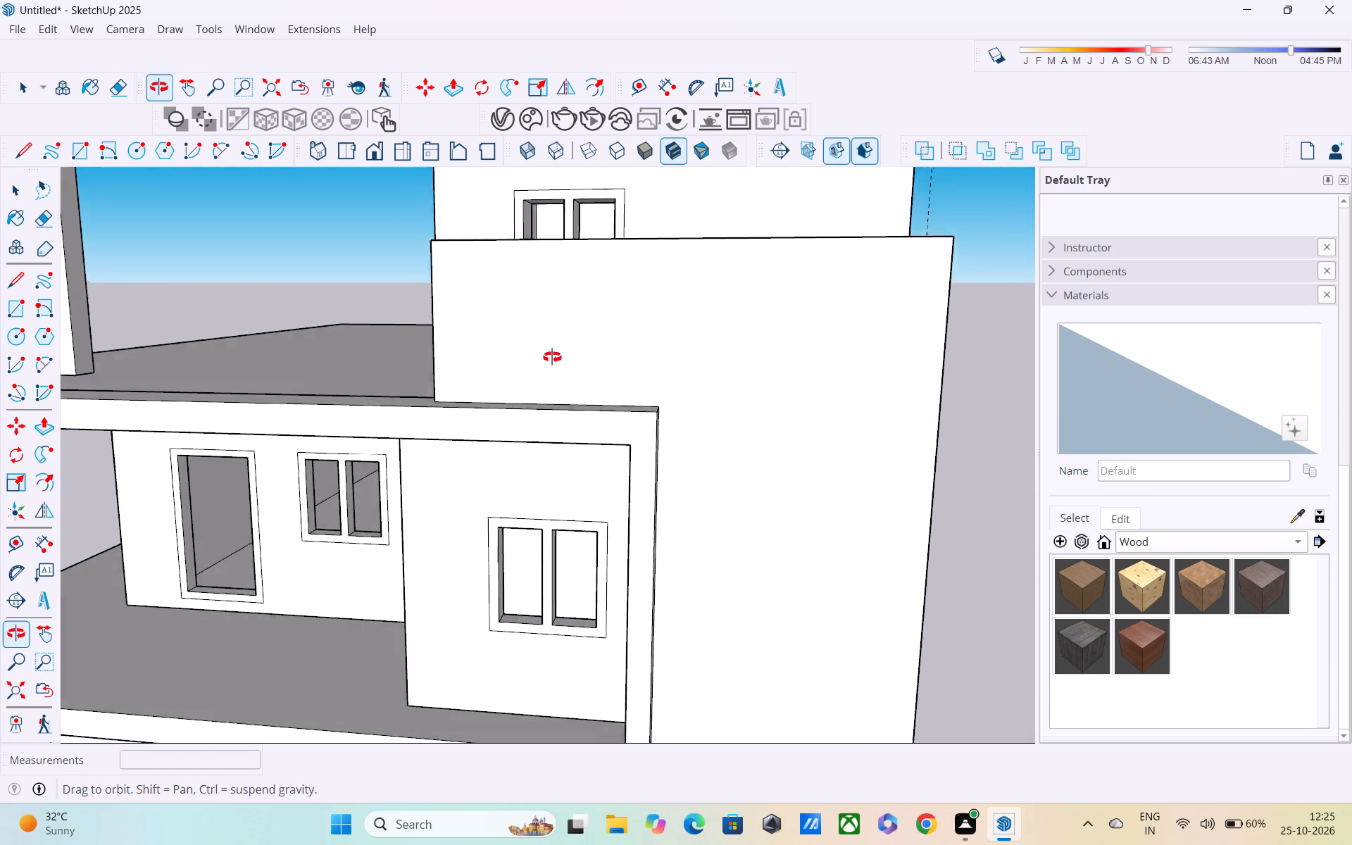
middle_click_drag(552, 357, 565, 380)
scroll(565, 381, "up", 1)
scroll(565, 381, "down", 4)
middle_click_drag(565, 381, 344, 406)
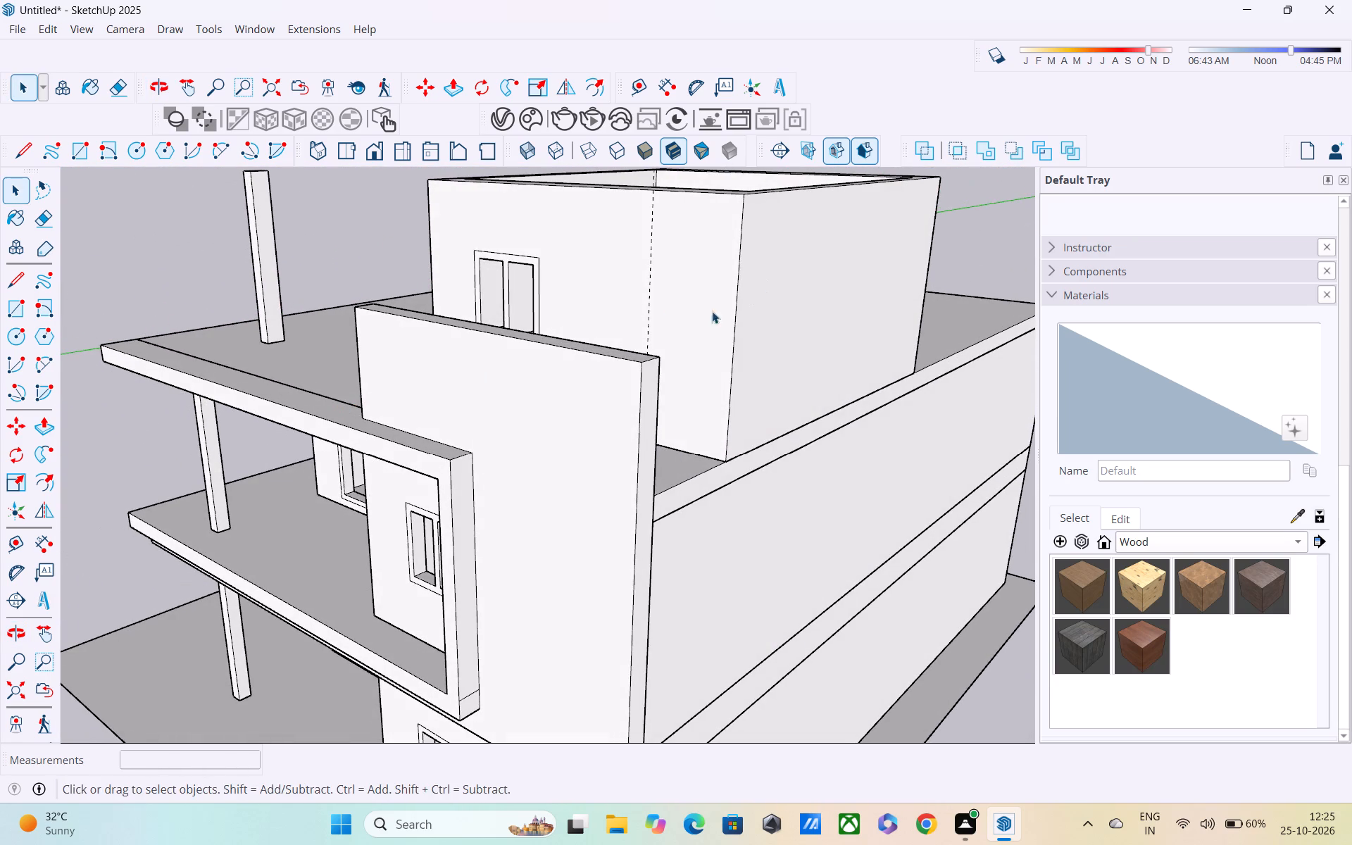
middle_click_drag(660, 336, 634, 377)
Open the front frame group and lower the tall front wall's top face by 3' with Push/Pull.
left_click(573, 432)
double_click(573, 432)
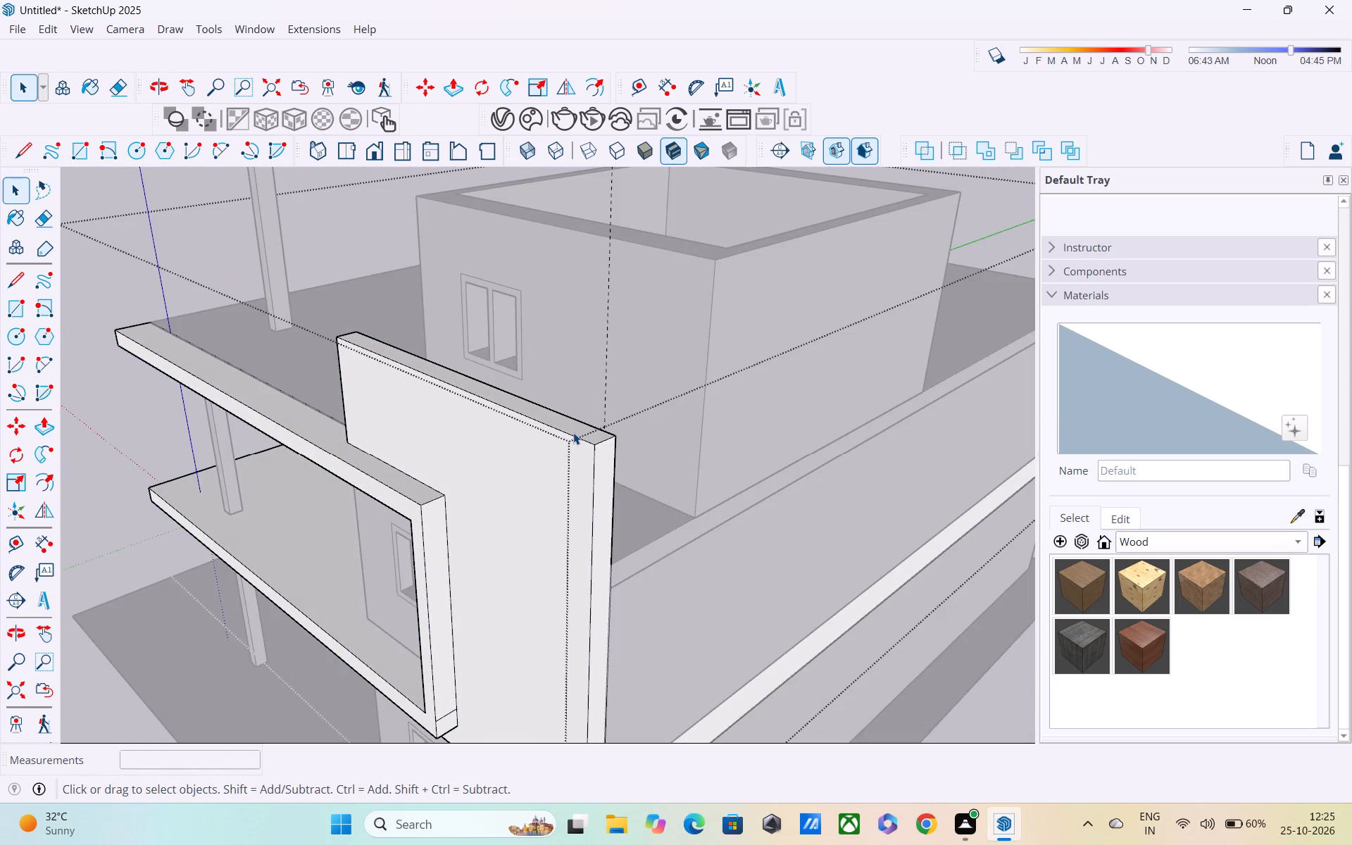
left_click(101, 284)
middle_click_drag(527, 361, 463, 393)
scroll(432, 434, "up", 4)
left_click(432, 434)
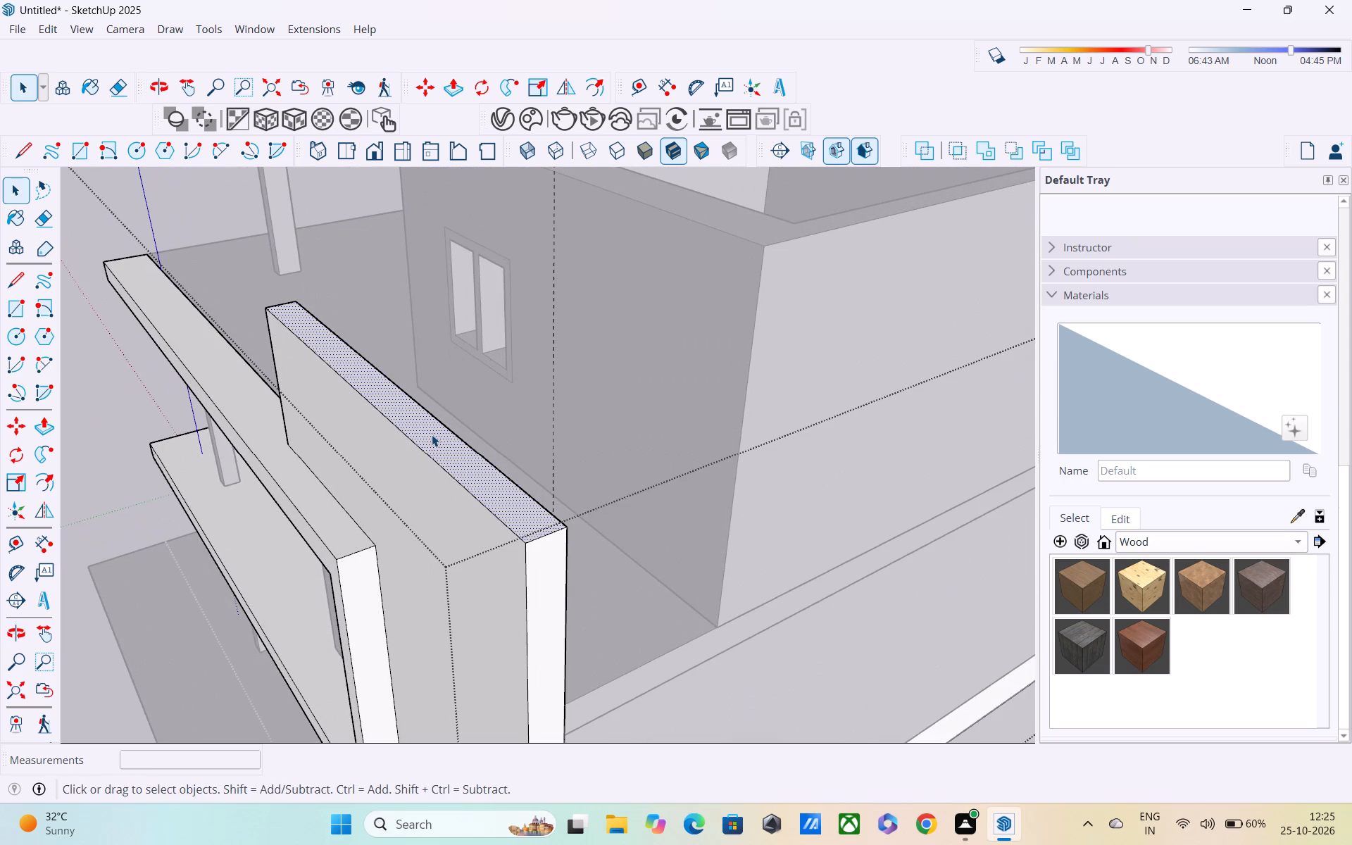
key("p")
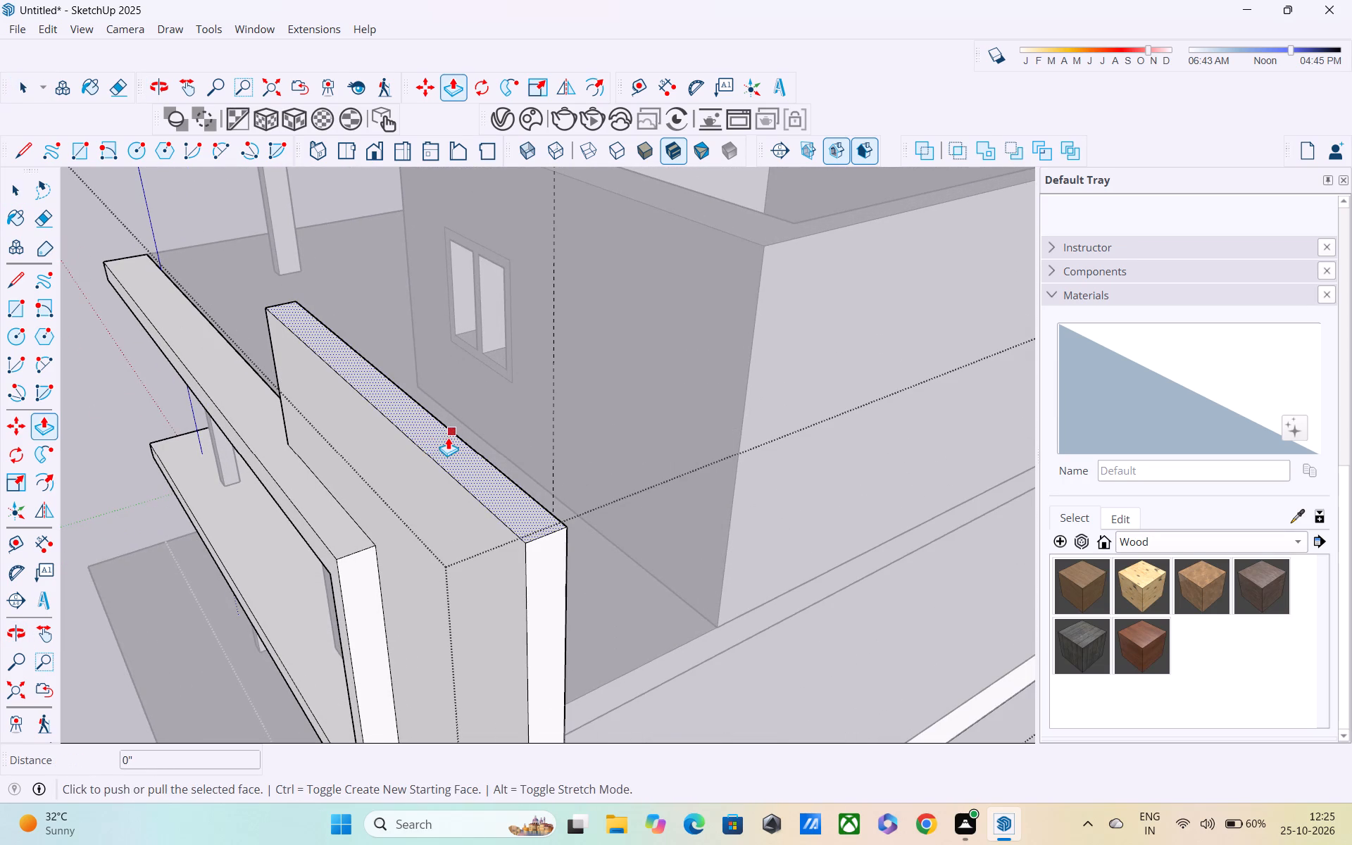
left_click(448, 437)
middle_click_drag(454, 455, 518, 359)
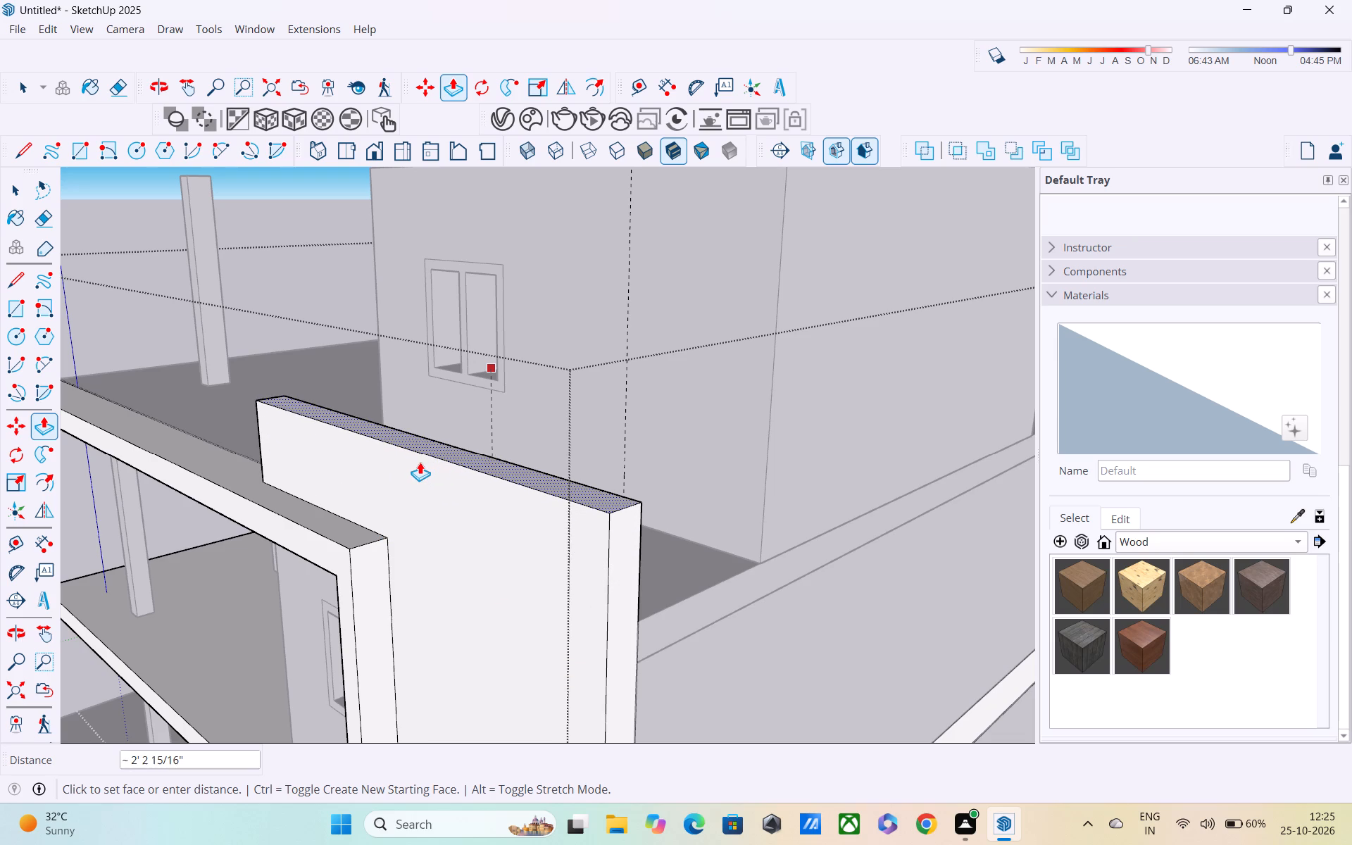
type("3'")
key("Return")
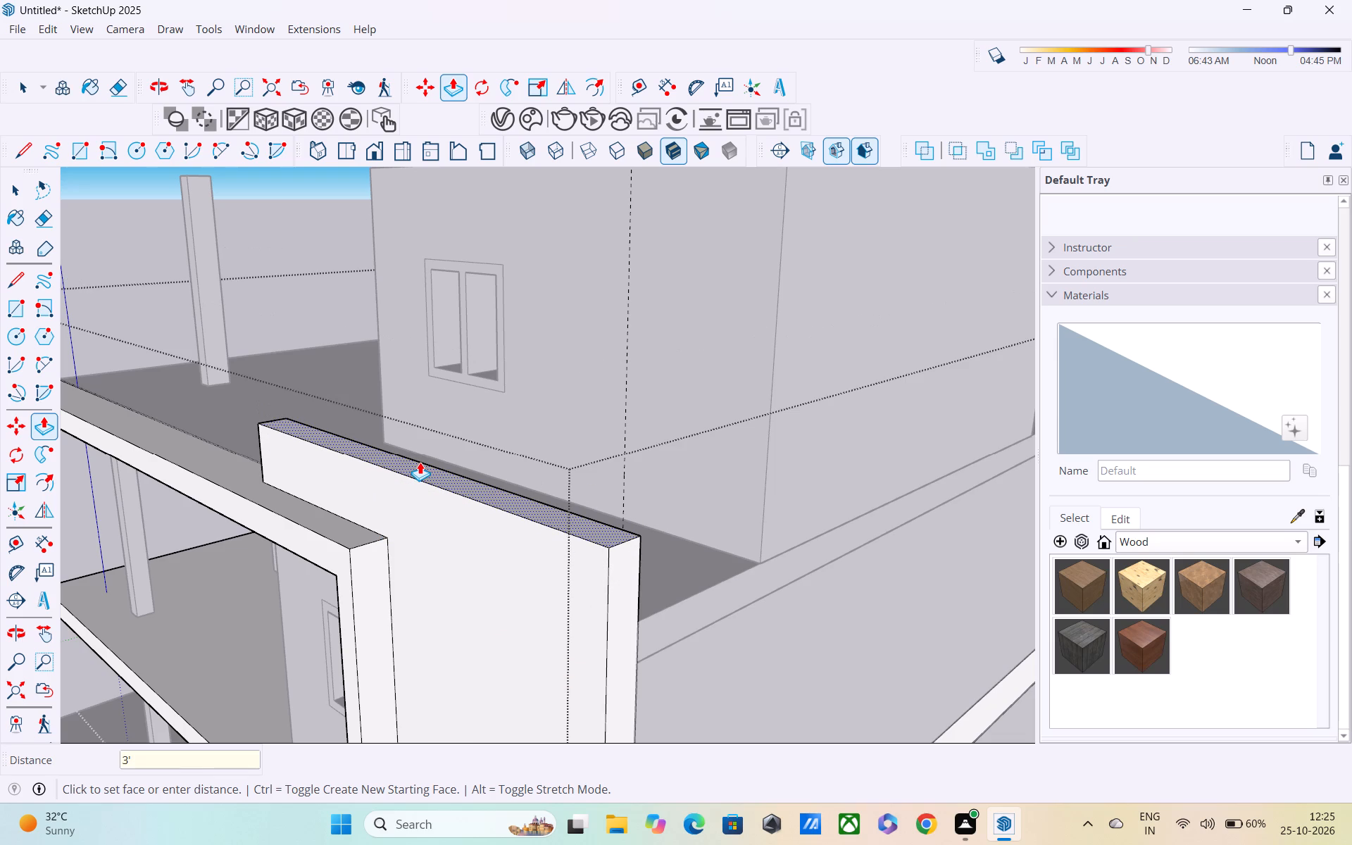
type("3'")
key("Return")
key("Escape")
middle_click_drag(450, 469, 382, 523)
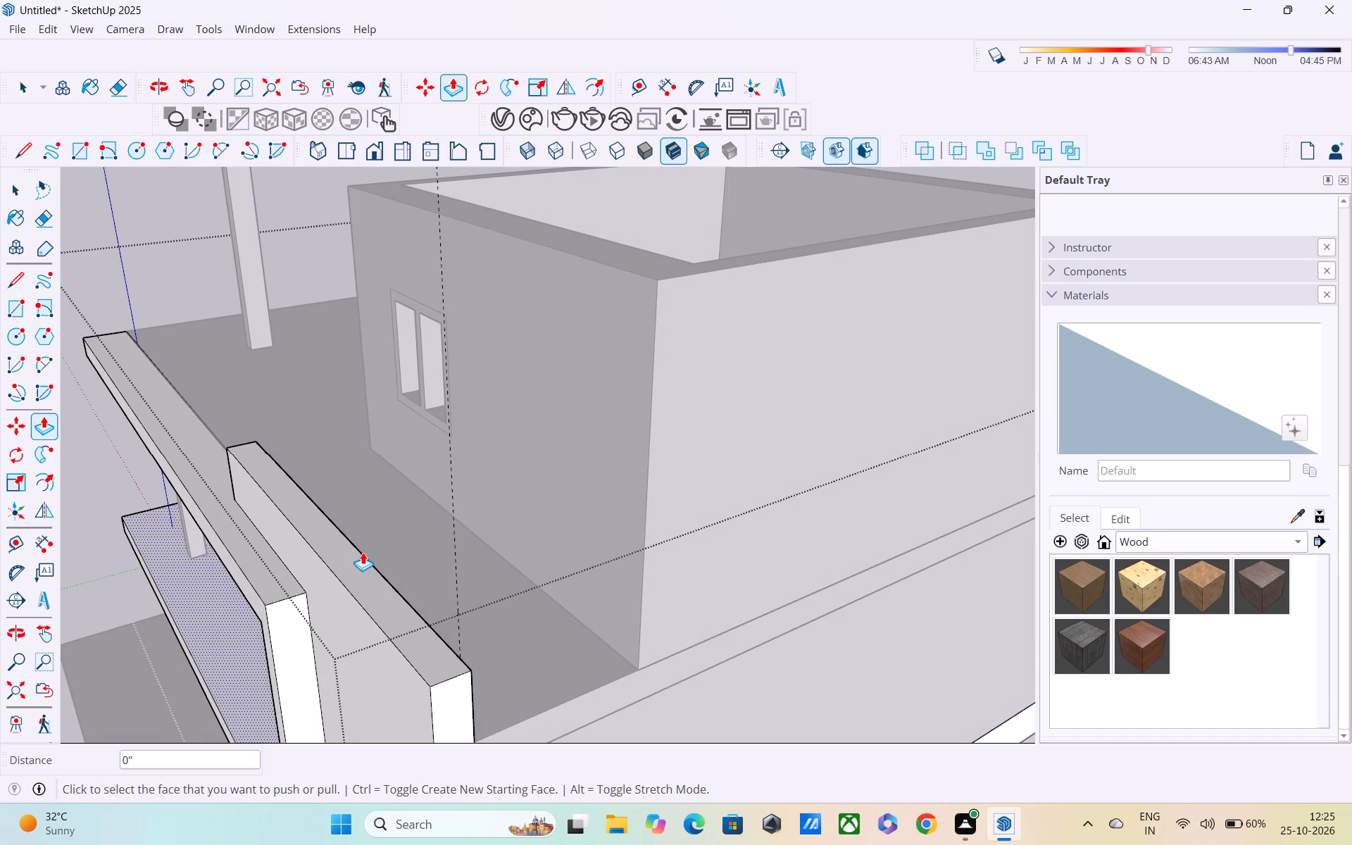
Raise the tall front wall's top face by 2' with Push/Pull and leave the group.
left_click(354, 570)
middle_click_drag(362, 504, 440, 357)
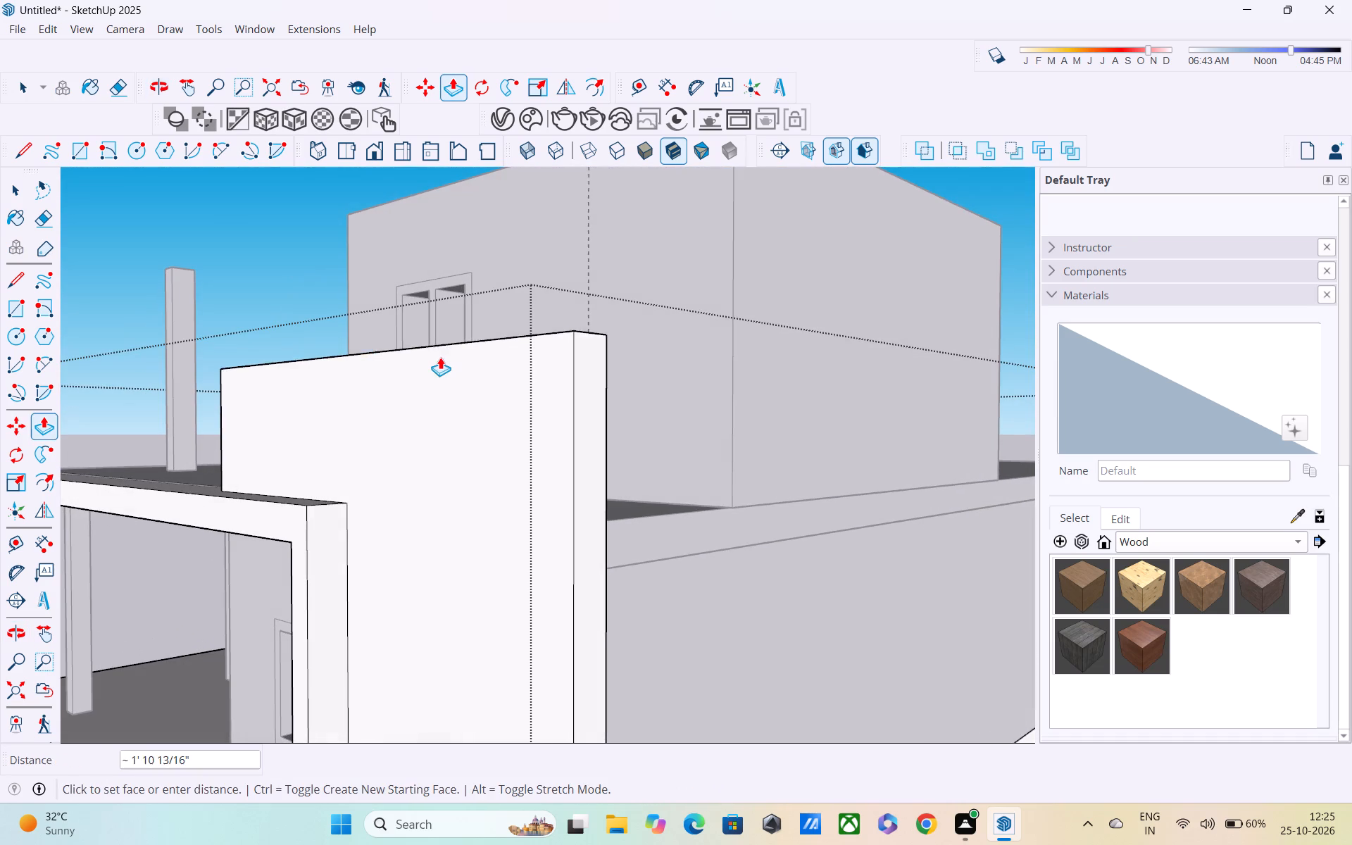
type("2'")
key("Return")
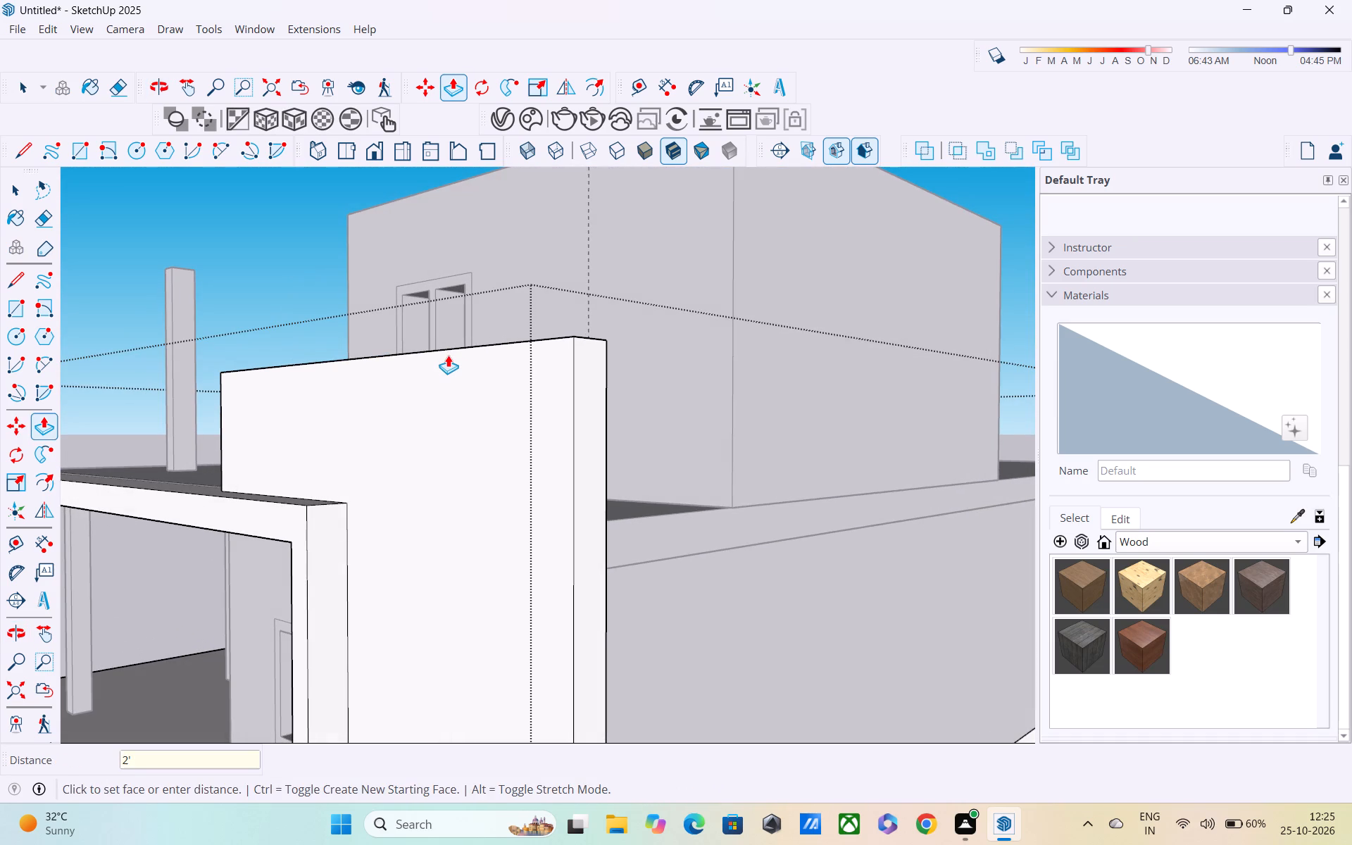
scroll(491, 306, "down", 4)
middle_click_drag(477, 346, 630, 489)
scroll(638, 423, "up", 1)
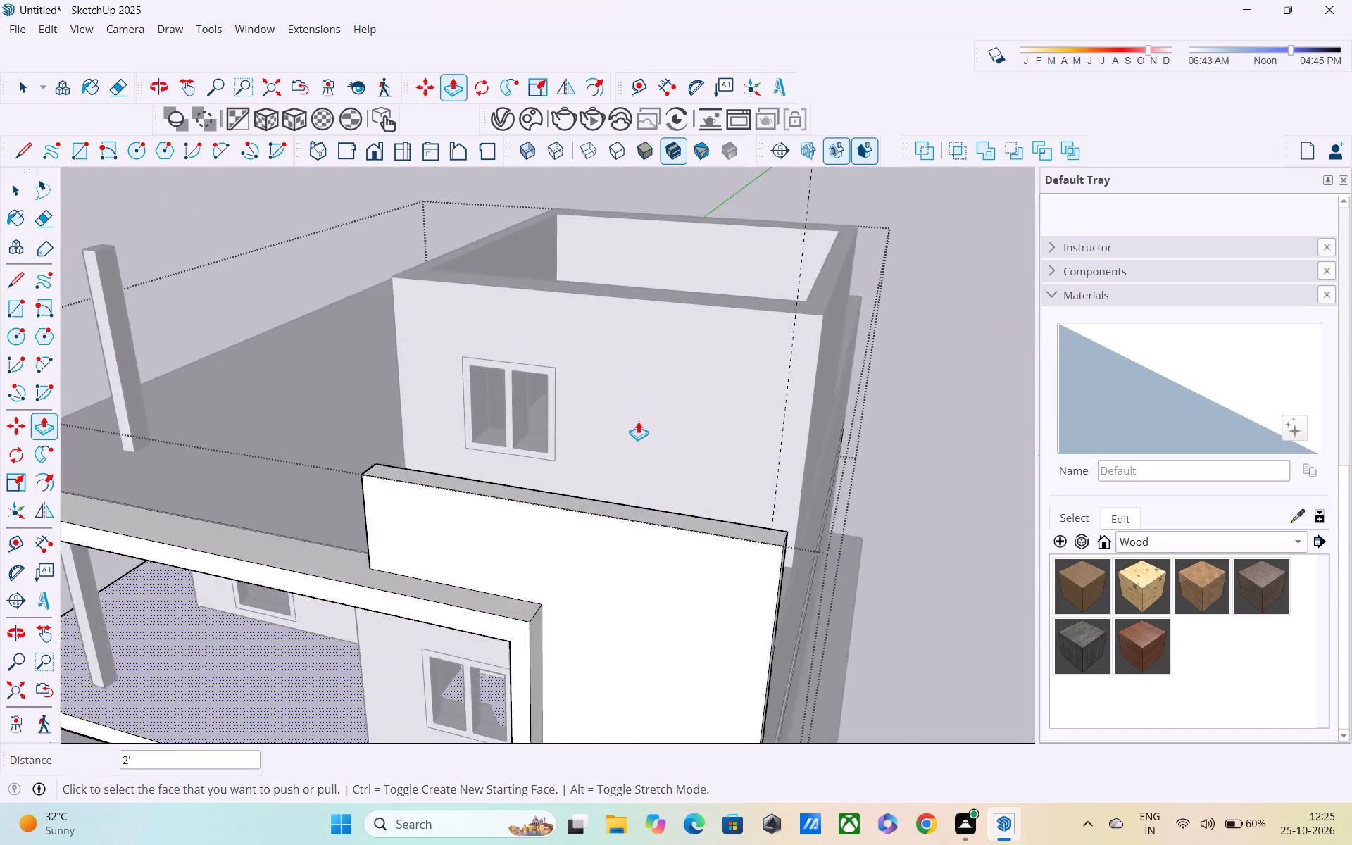
middle_click_drag(638, 411, 639, 315)
scroll(639, 315, "down", 3)
key("space")
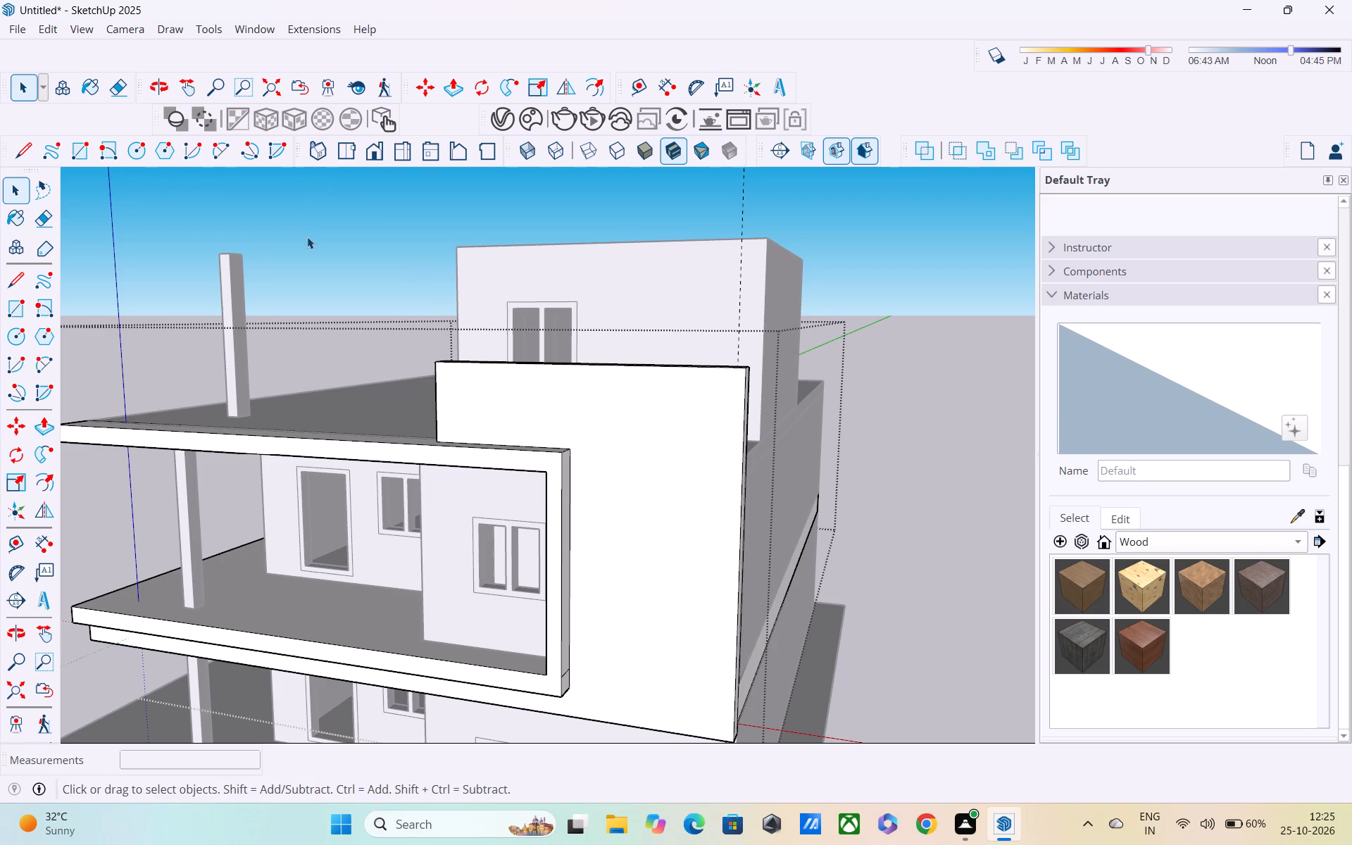
left_click(307, 237)
Examine the front wall's height against the roof slab and the top-storey room from the front and side.
middle_click_drag(402, 296, 466, 332)
double_click(588, 385)
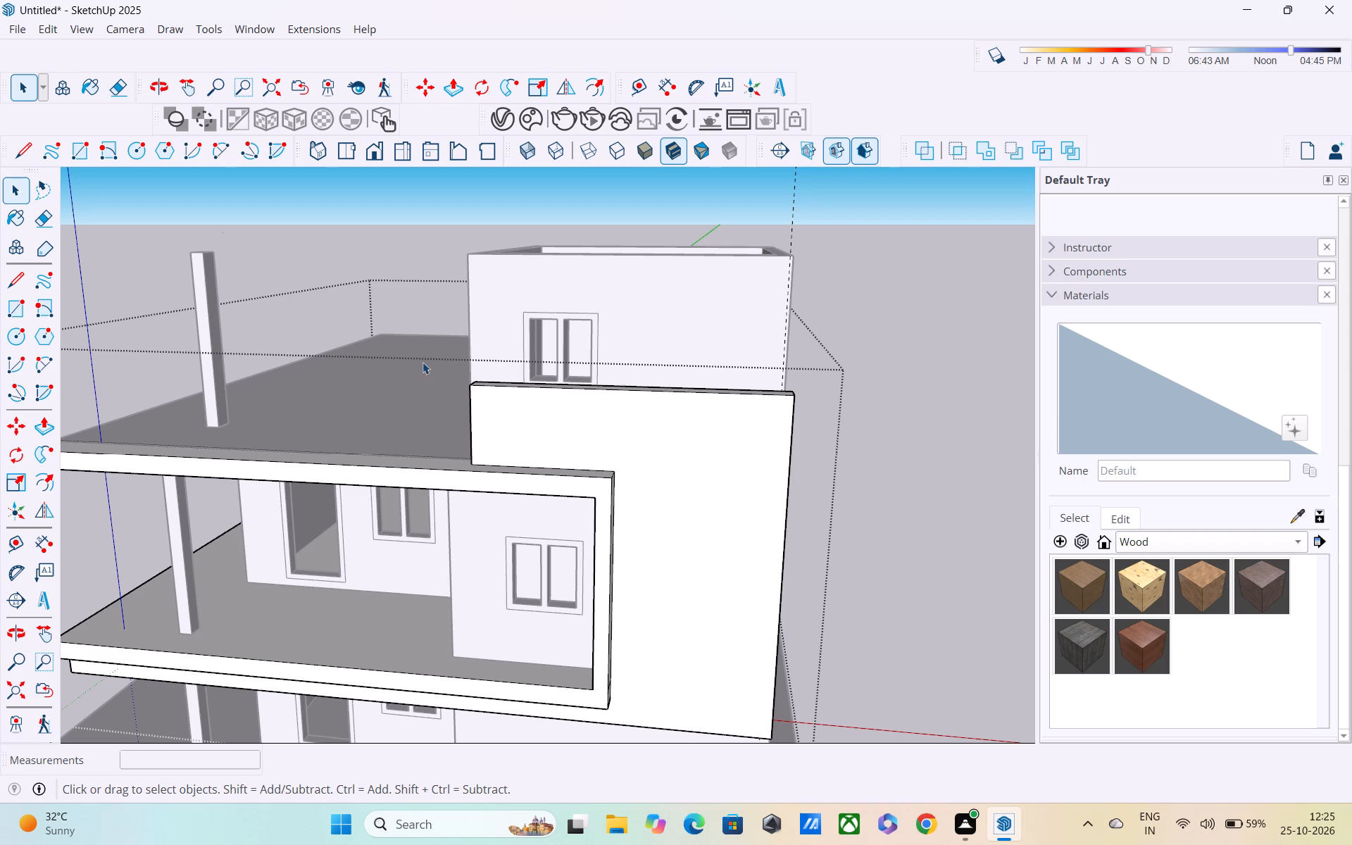
middle_click_drag(404, 365, 585, 357, "shift")
middle_click_drag(561, 368, 559, 368, "shift")
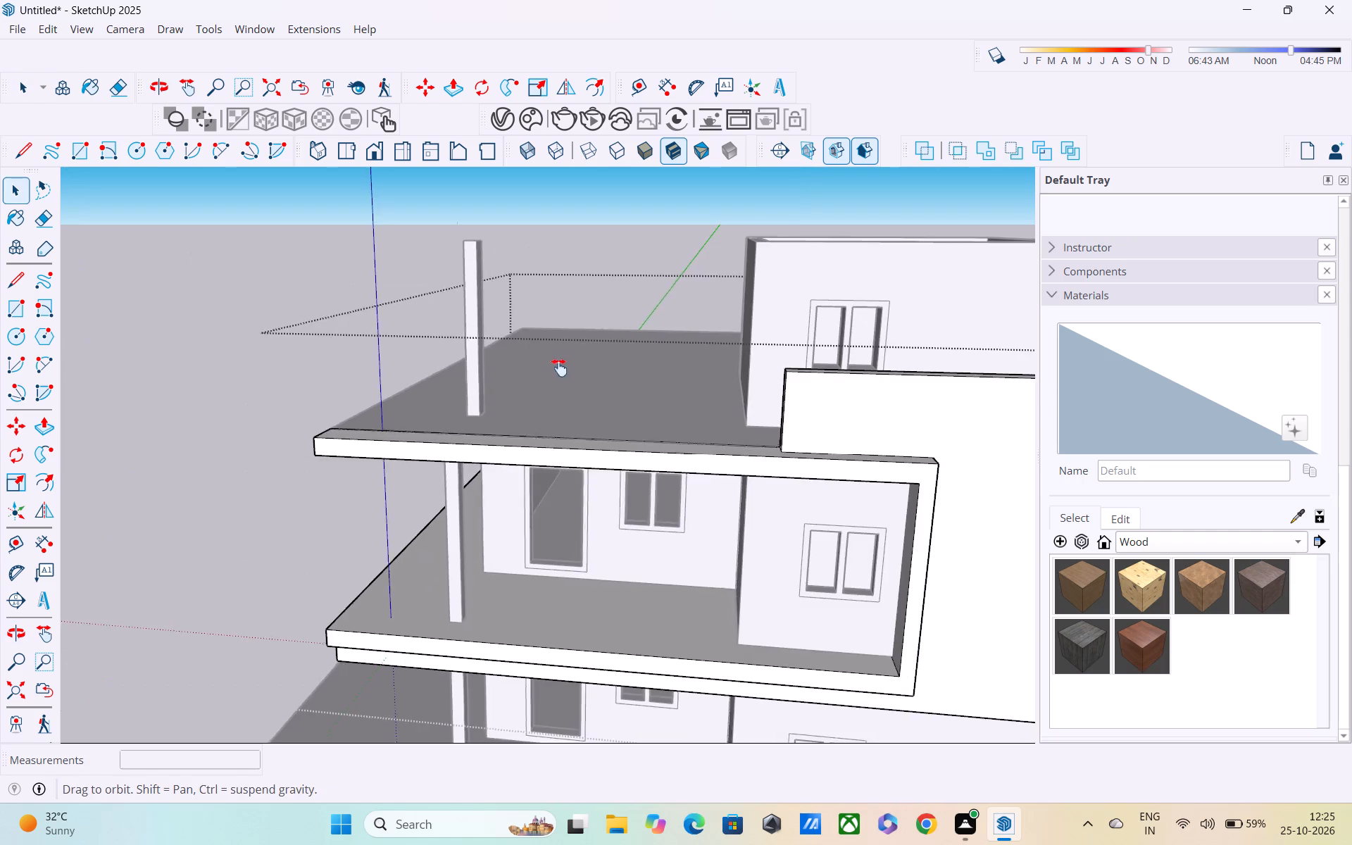
middle_click_drag(559, 368, 598, 413, "shift")
scroll(534, 420, "down", 3)
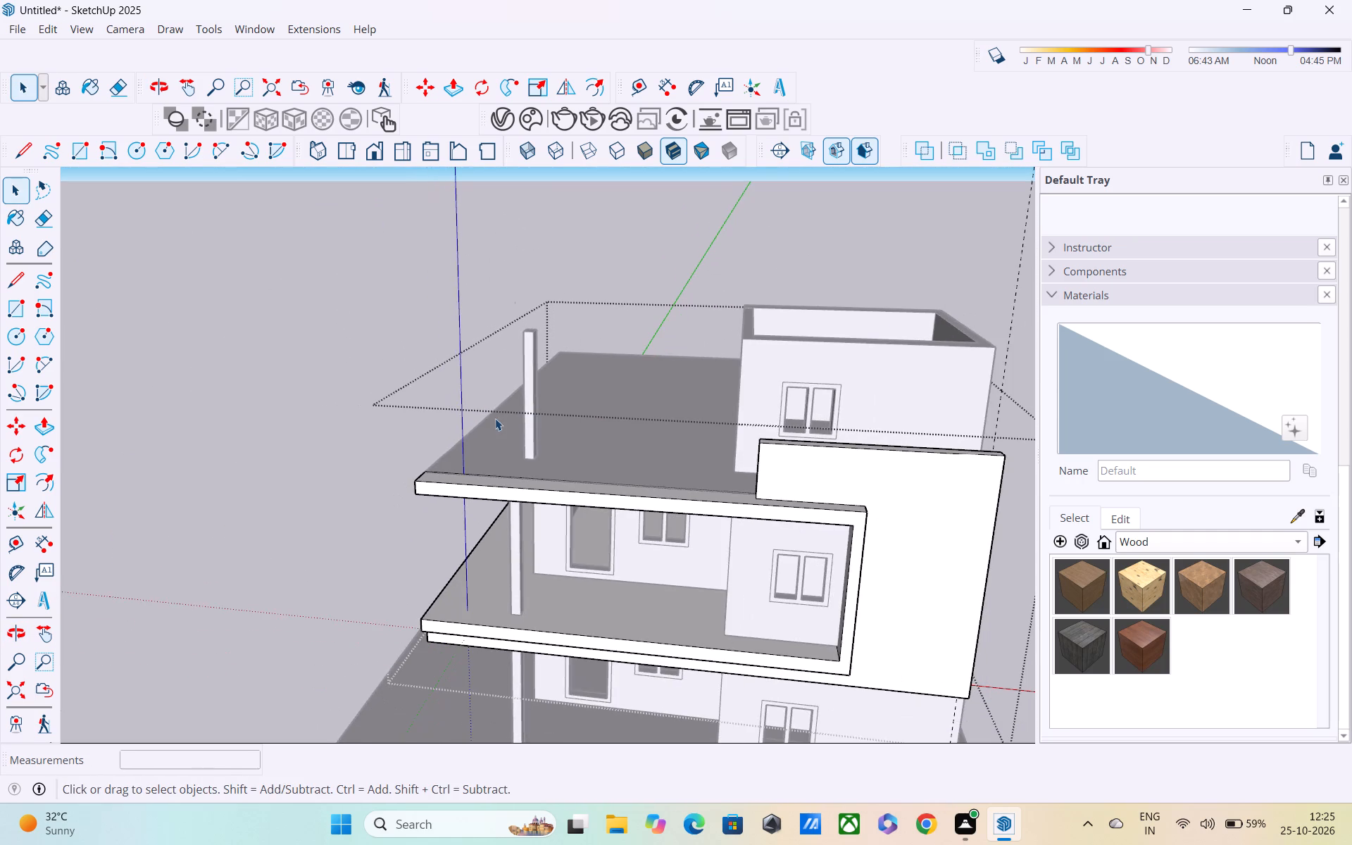
middle_click_drag(491, 419, 357, 287)
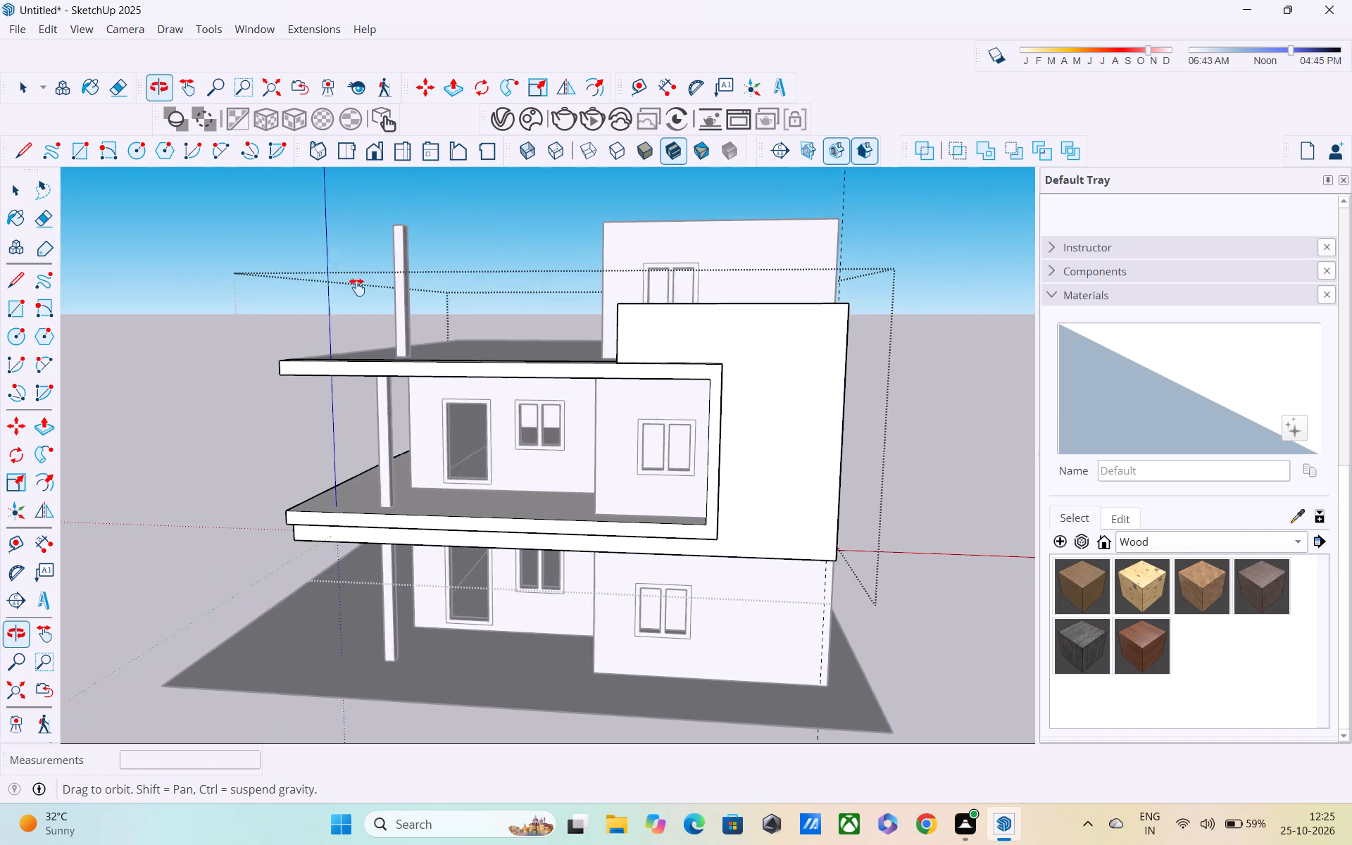
middle_click_drag(357, 287, 339, 287)
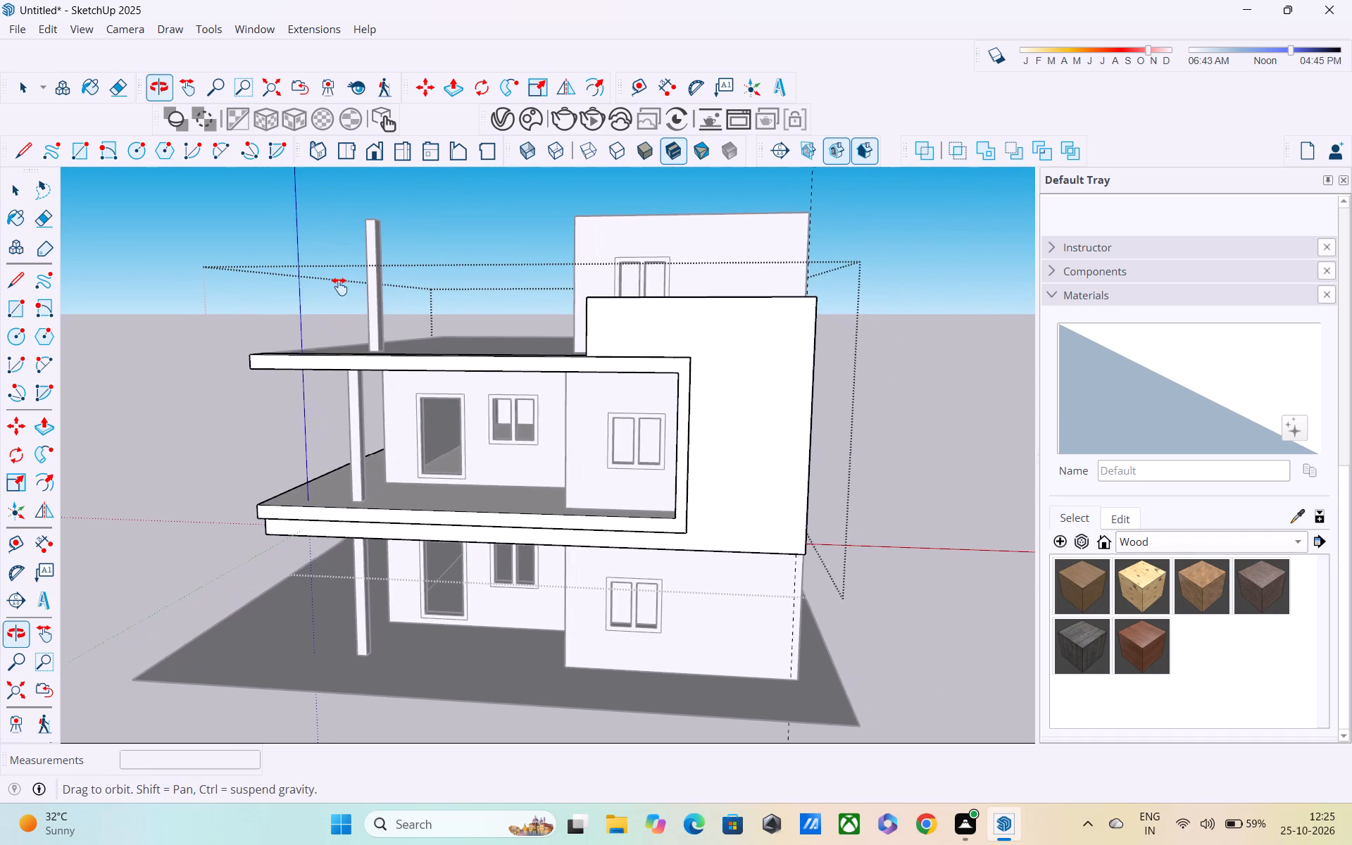
middle_click_drag(339, 287, 177, 303)
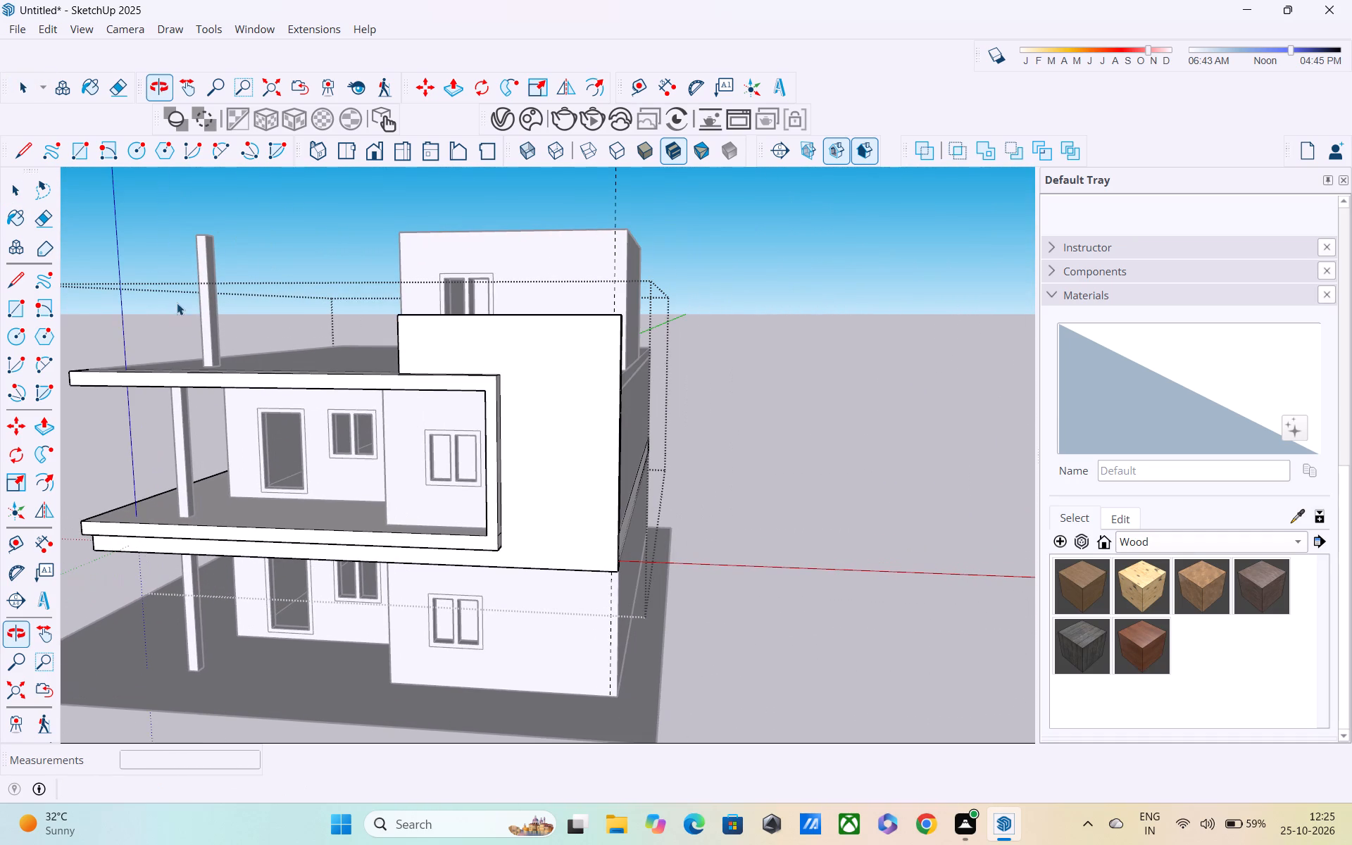
middle_click_drag(420, 407, 128, 420)
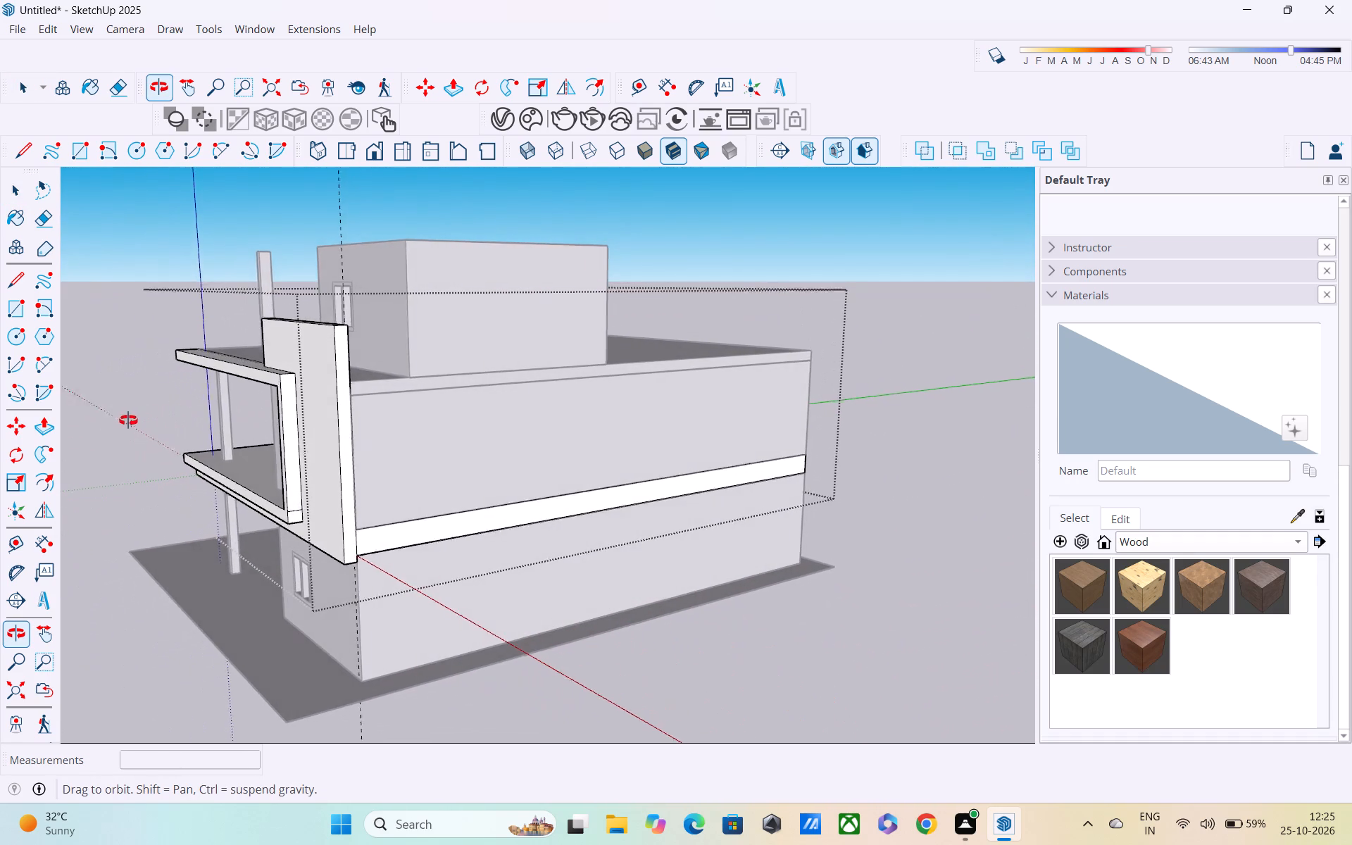
middle_click_drag(128, 420, 303, 417)
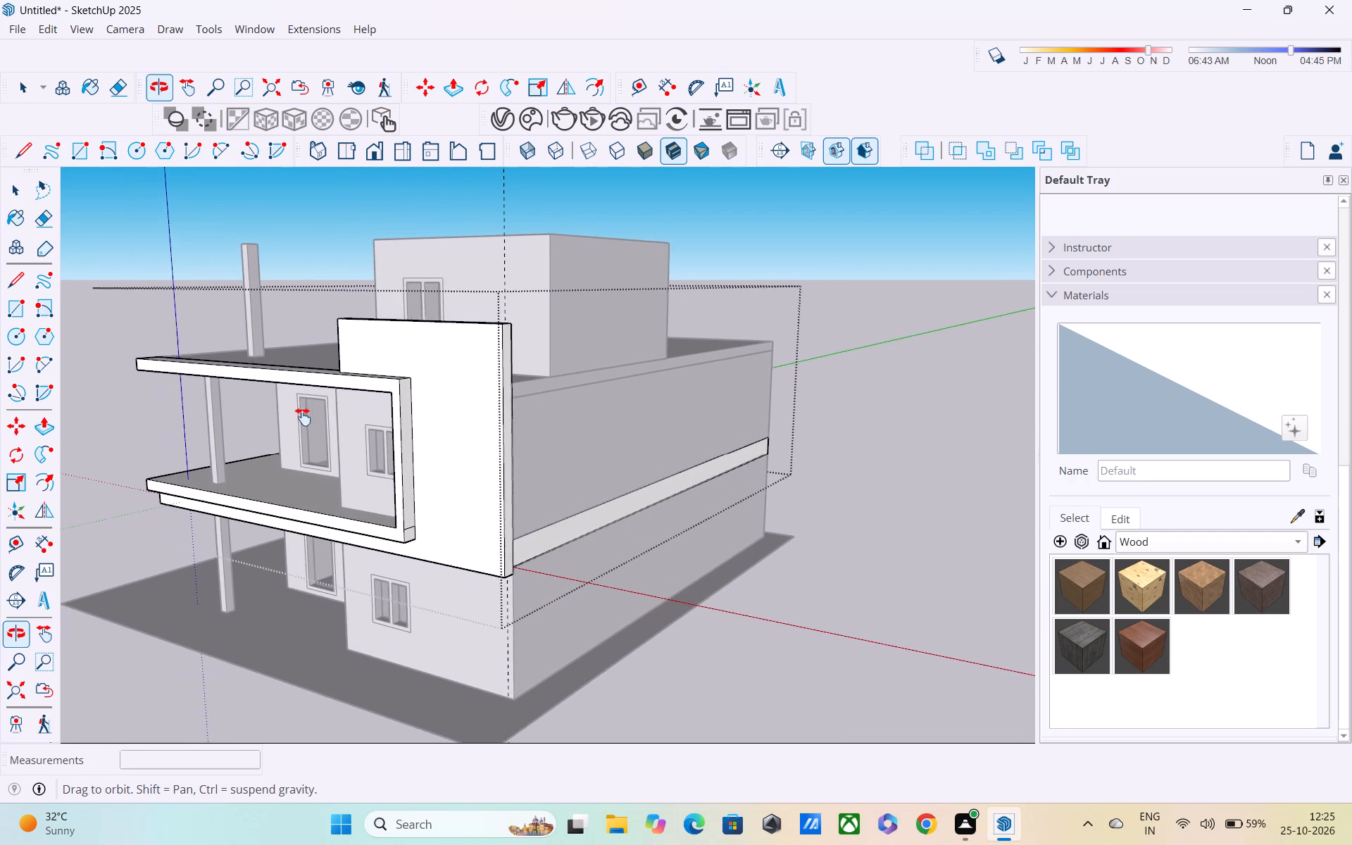
middle_click_drag(303, 417, 306, 415)
middle_click_drag(382, 404, 216, 517)
scroll(212, 504, "down", 1)
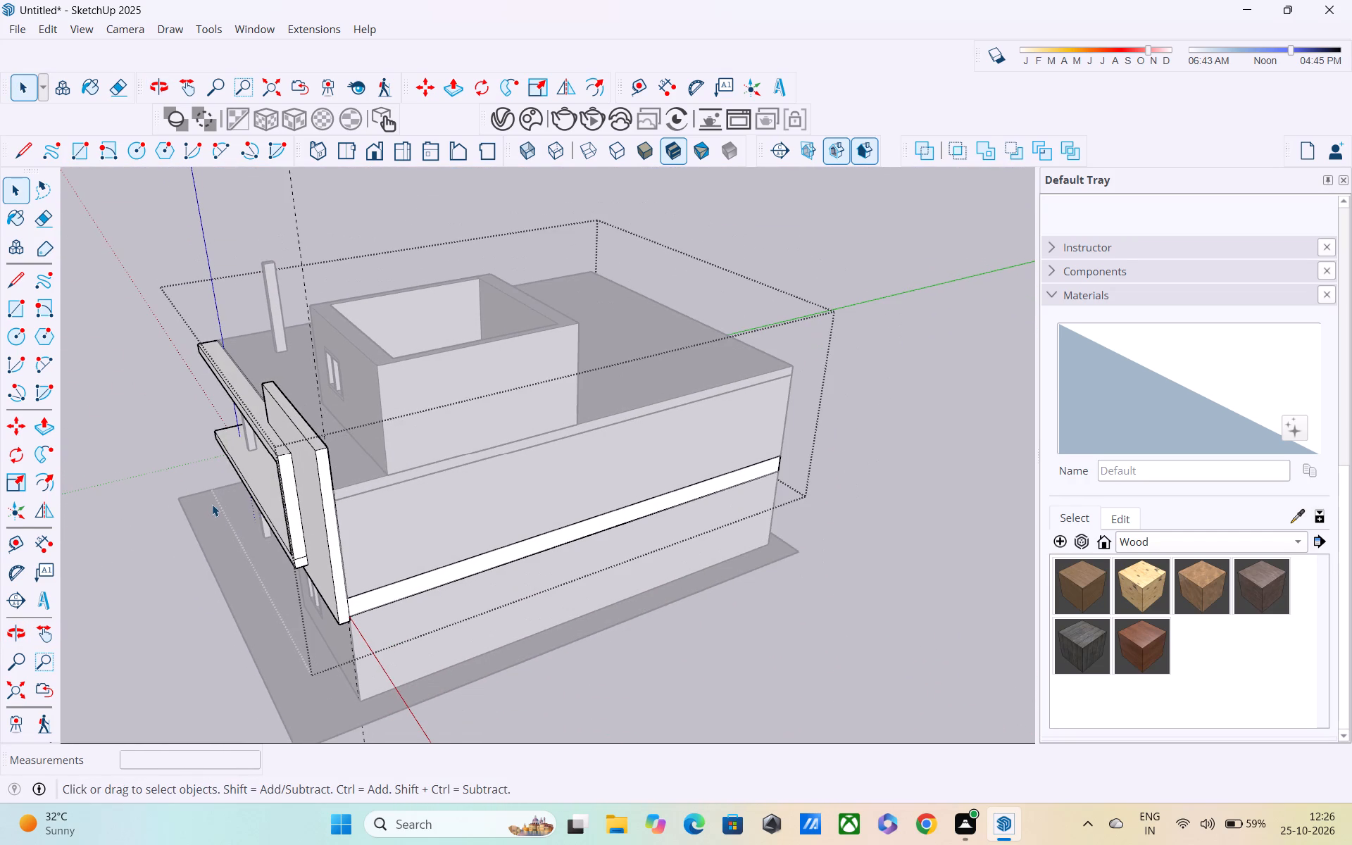
middle_click_drag(215, 503, 420, 492)
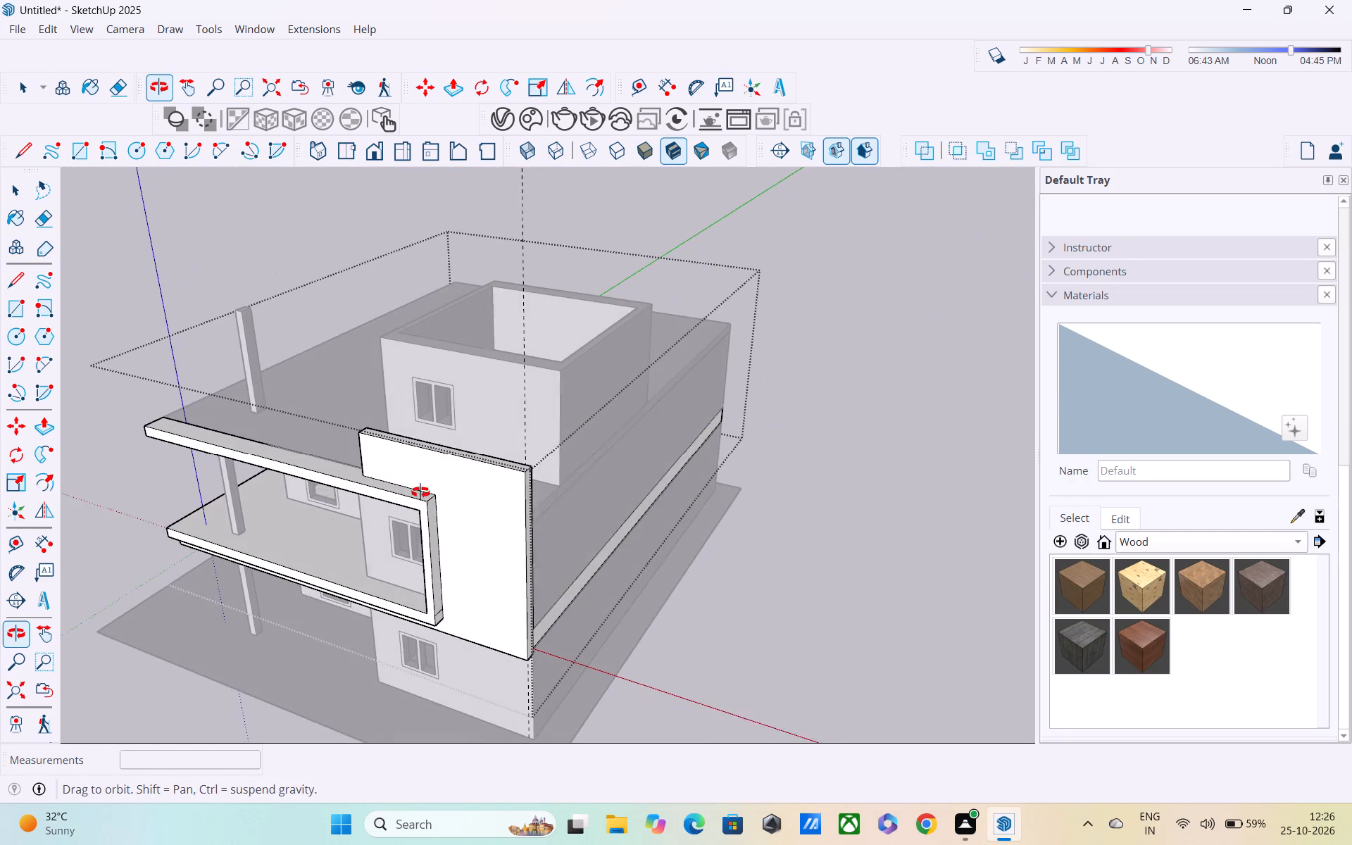
middle_click_drag(420, 492, 425, 492)
key("space")
left_click(830, 341)
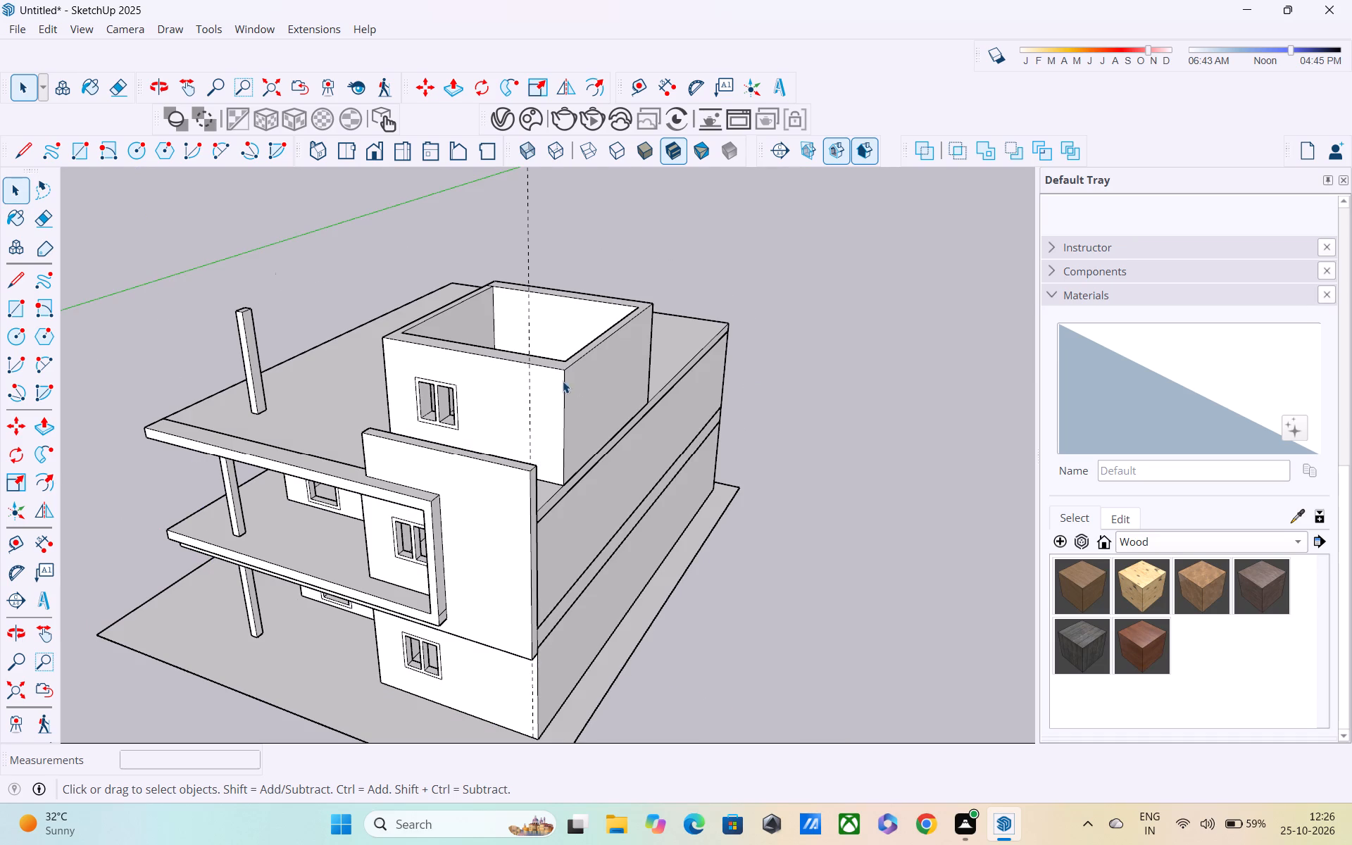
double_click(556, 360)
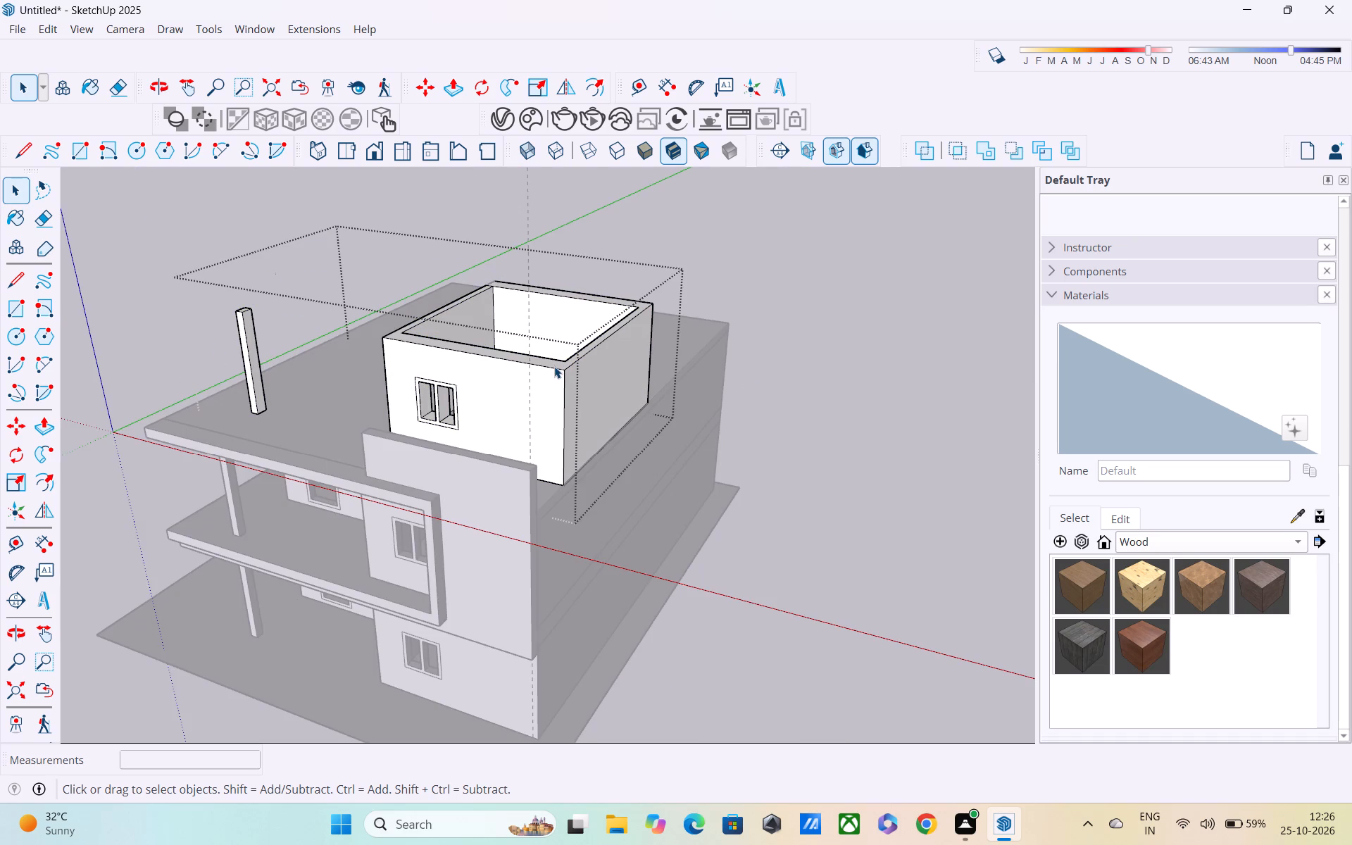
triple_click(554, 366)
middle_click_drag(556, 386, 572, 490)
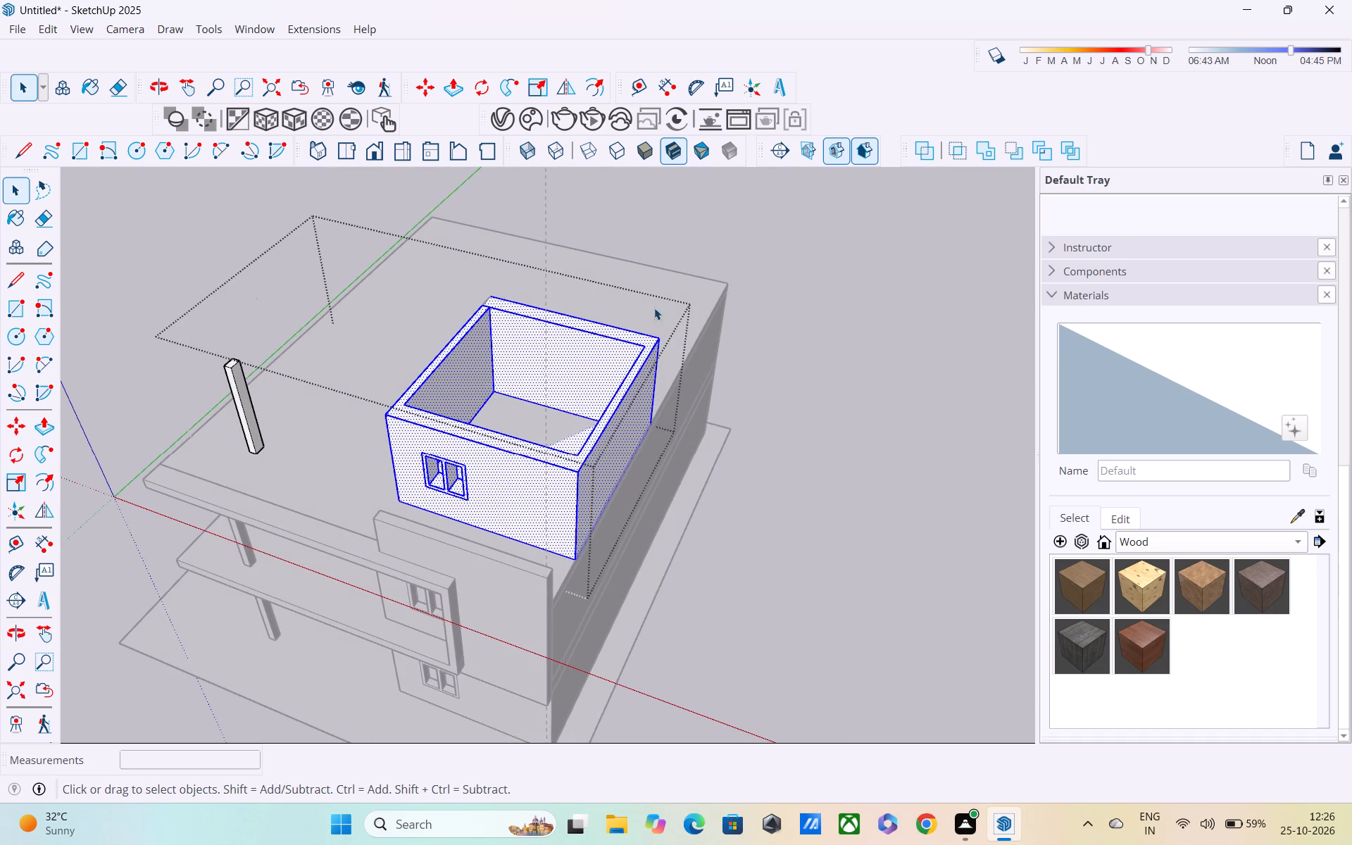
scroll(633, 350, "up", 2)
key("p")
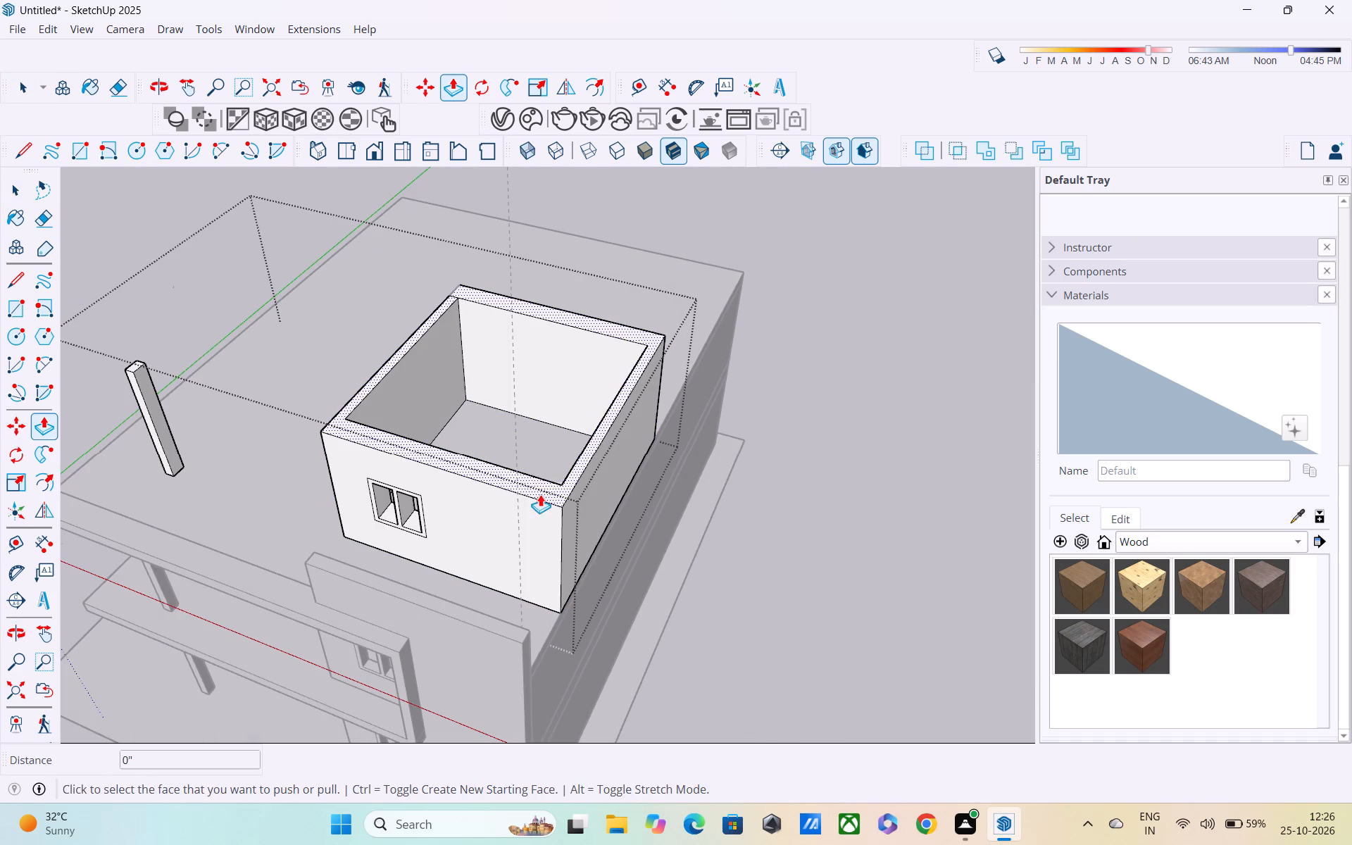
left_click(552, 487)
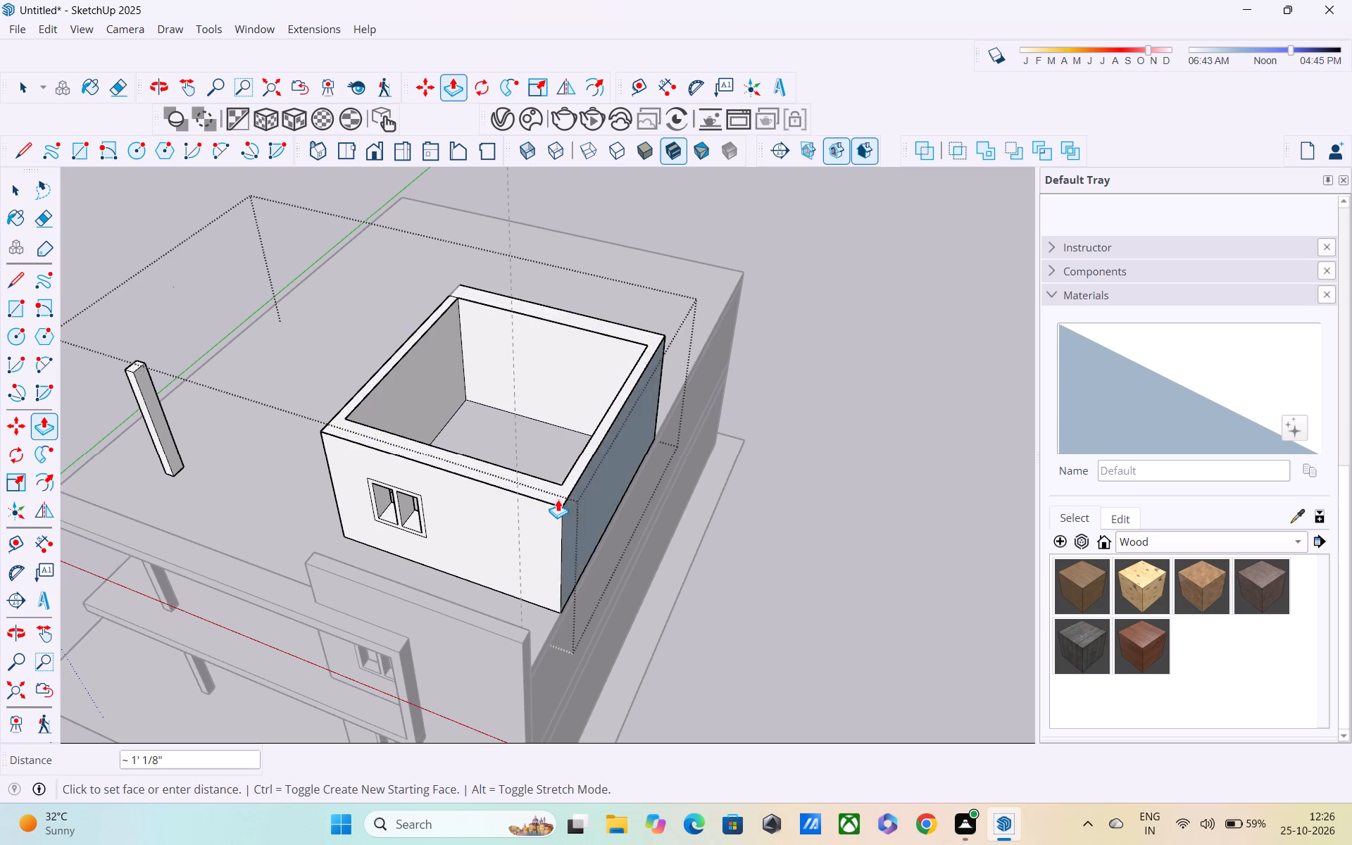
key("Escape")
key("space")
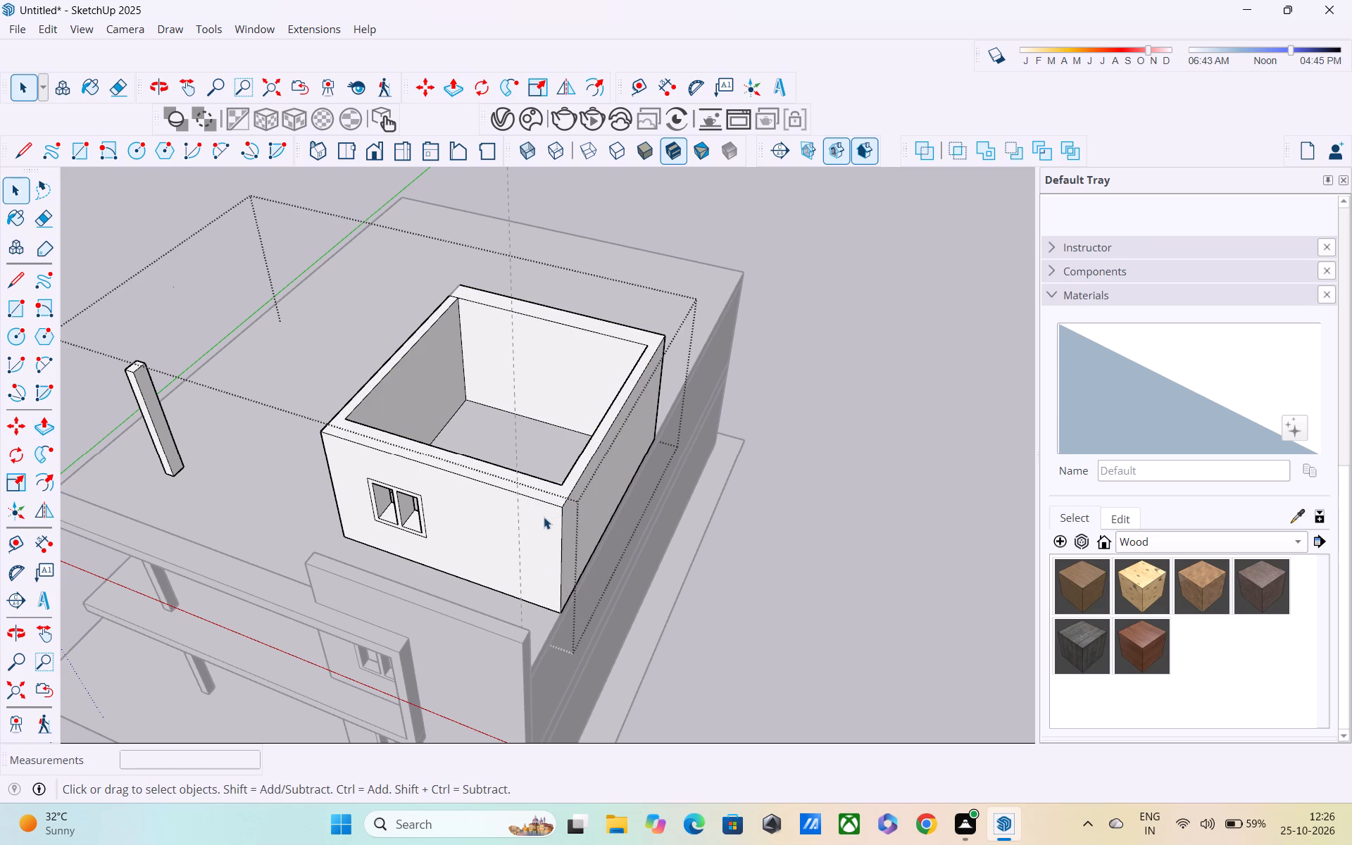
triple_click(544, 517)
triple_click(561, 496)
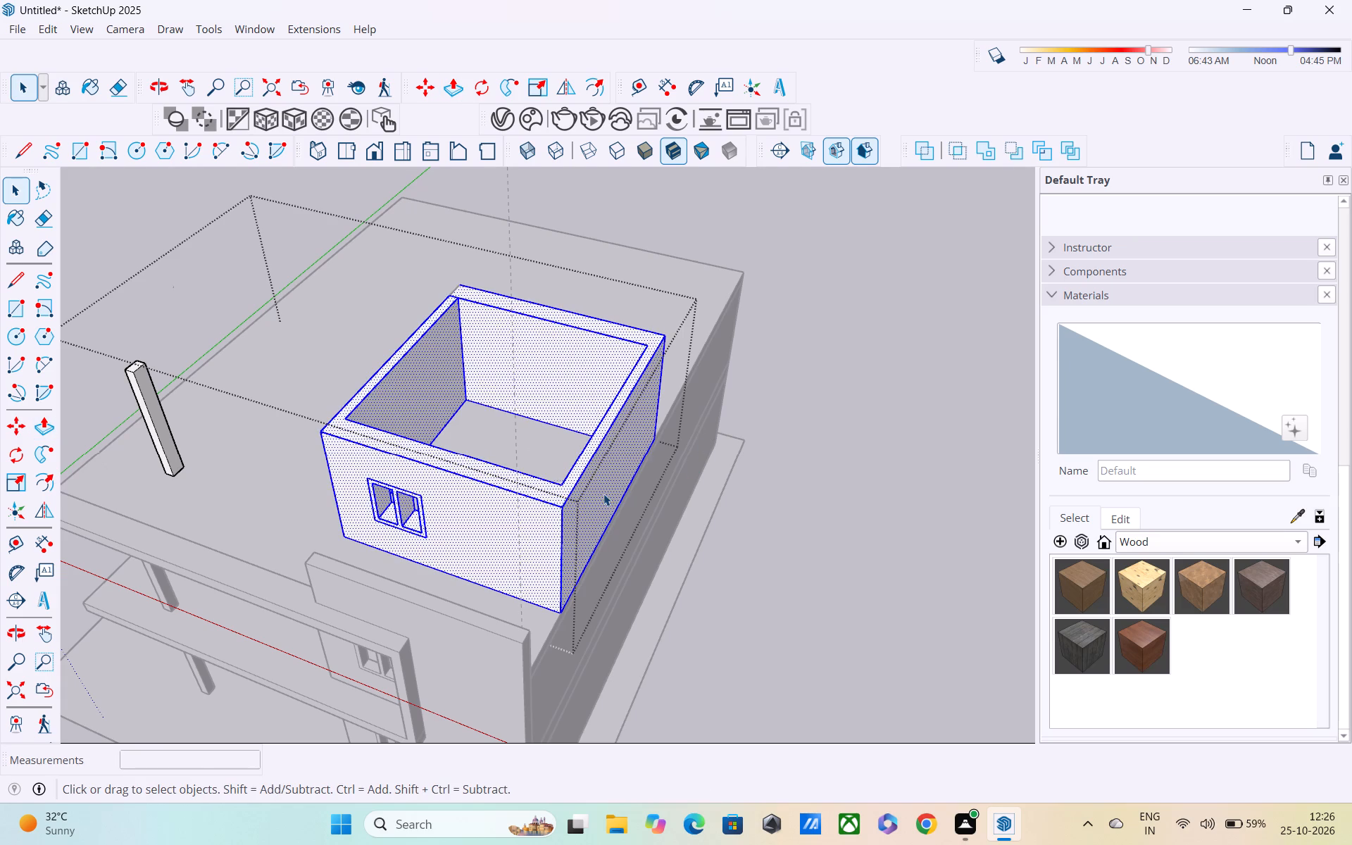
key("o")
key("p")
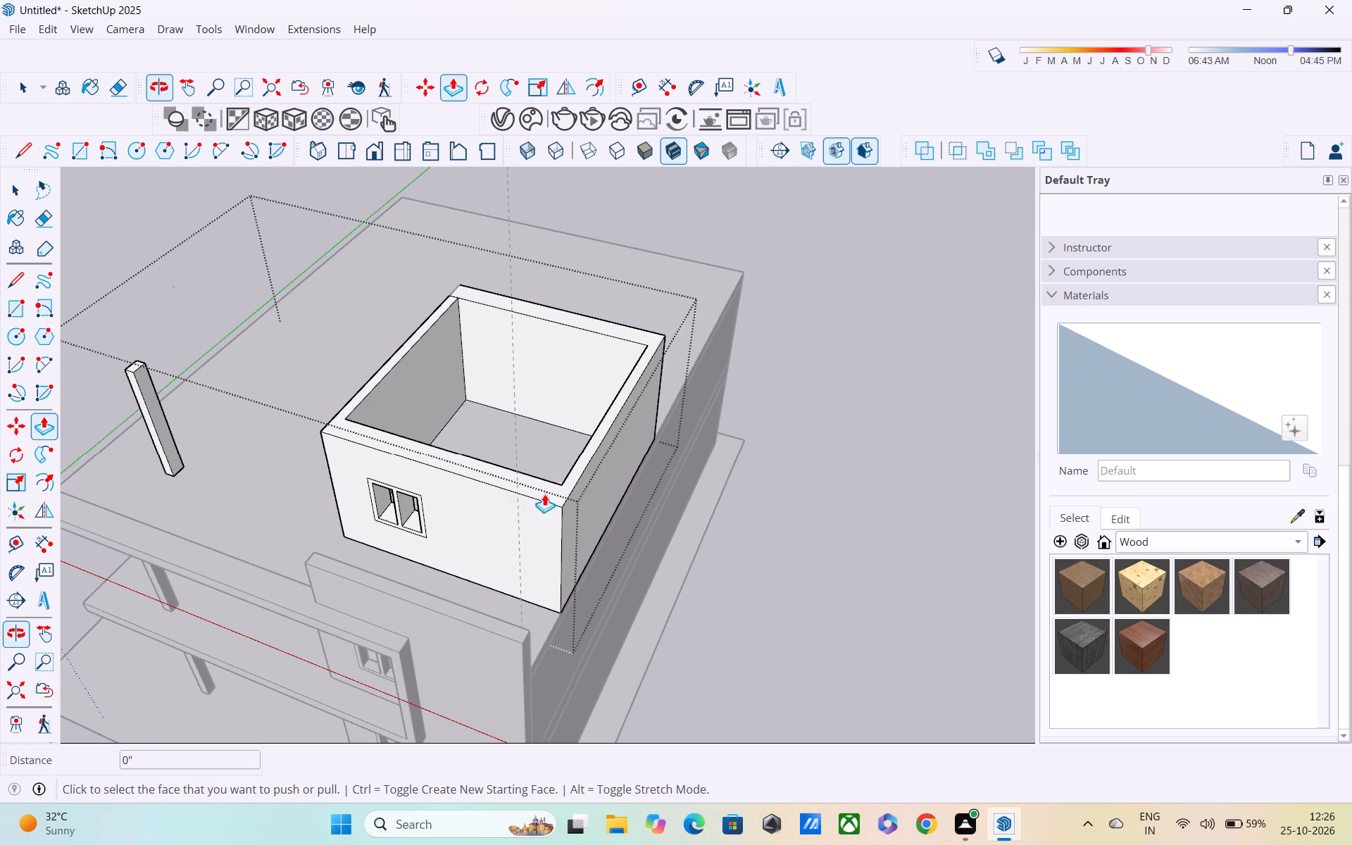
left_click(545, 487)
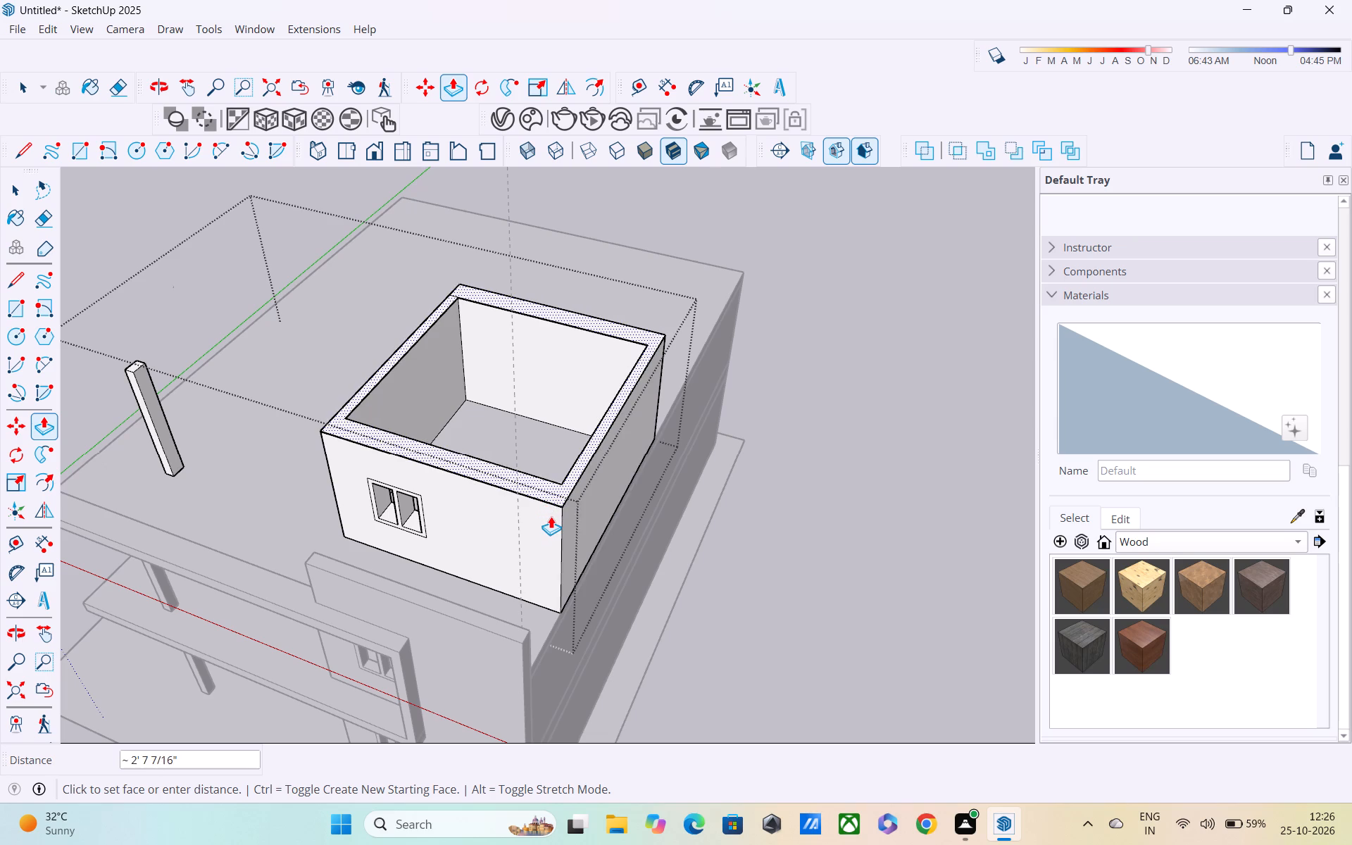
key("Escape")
Leave the top-storey room's group after checking its side wall against the roof slab edge.
middle_click_drag(598, 512, 533, 403)
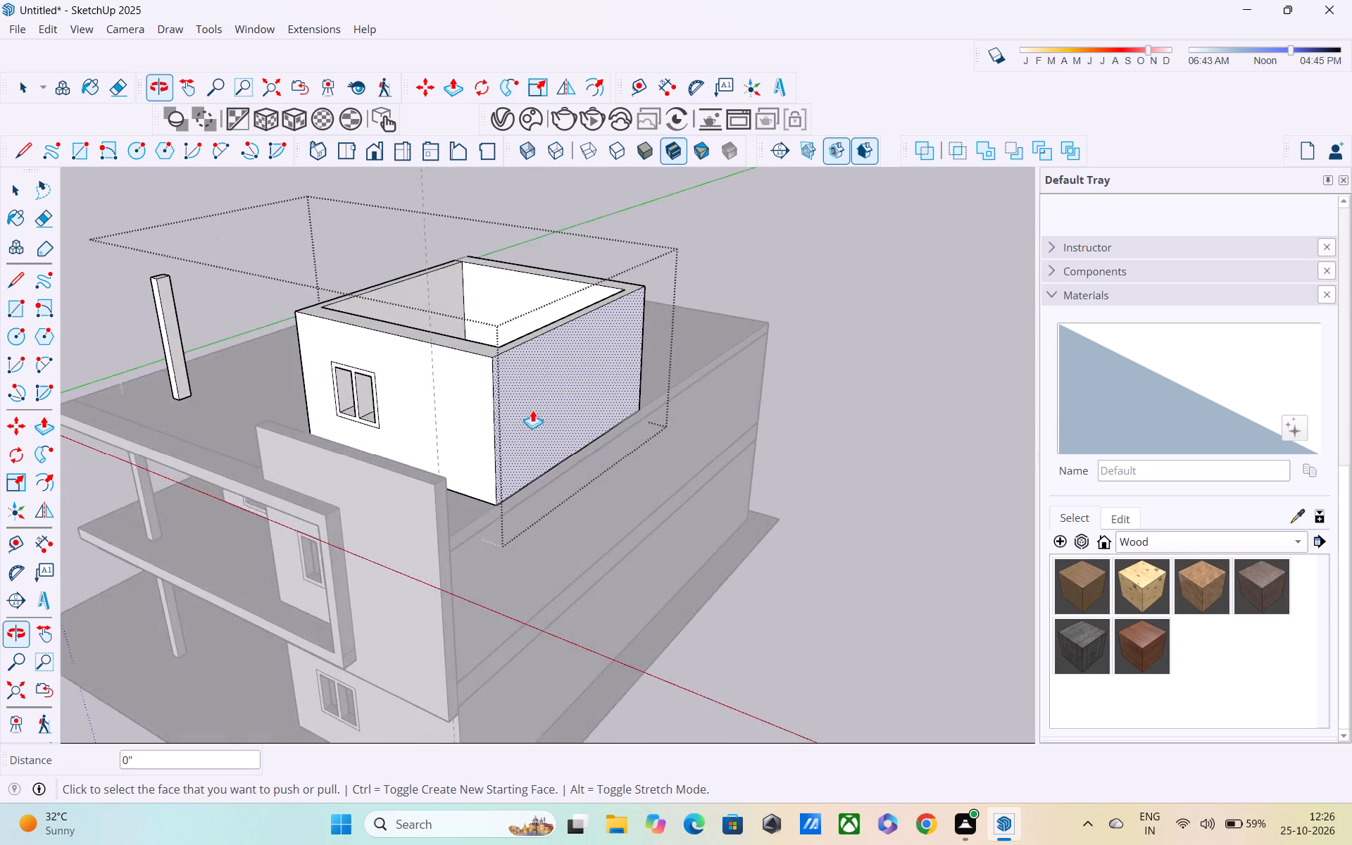
scroll(530, 473, "up", 10)
middle_click_drag(487, 461, 501, 475)
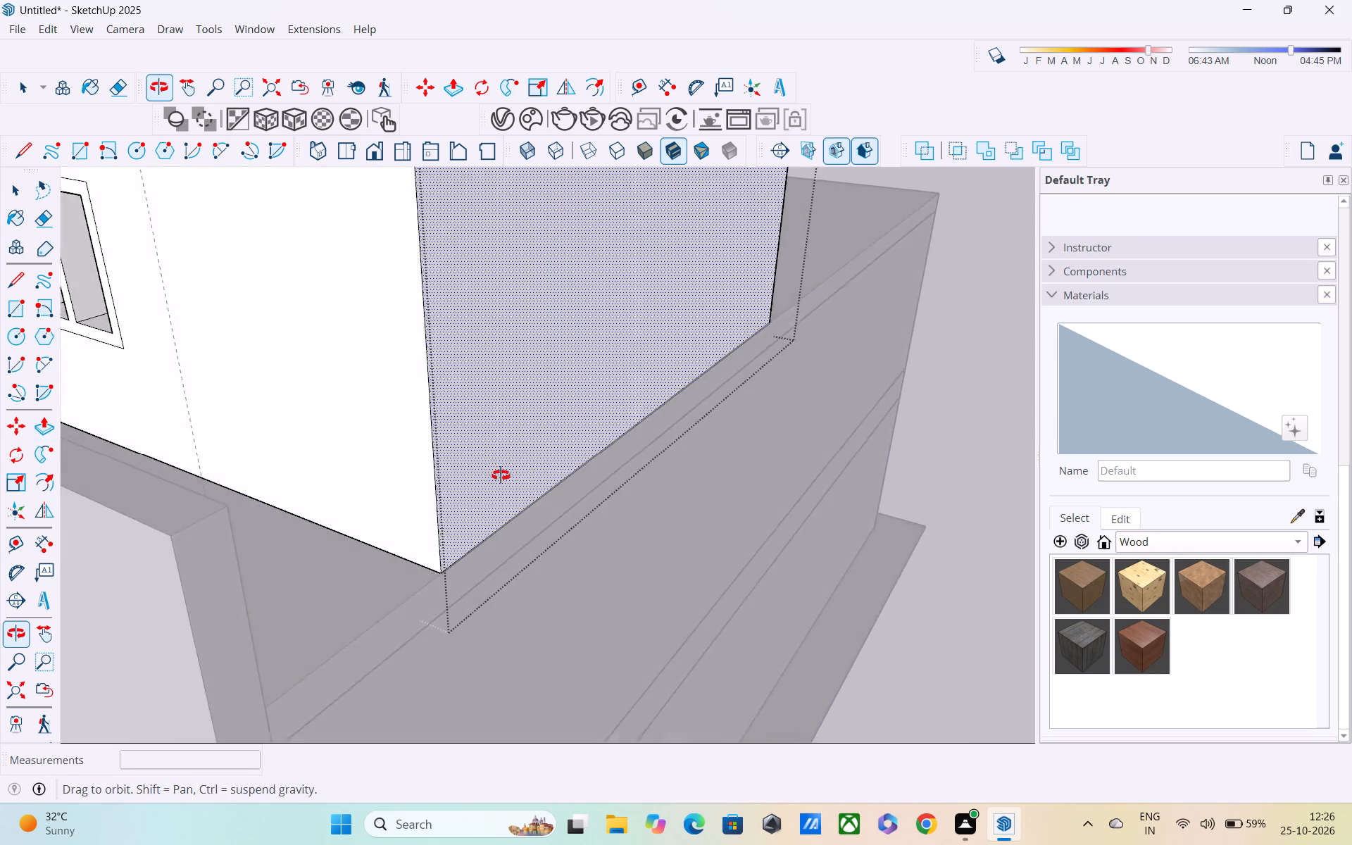
middle_click_drag(501, 475, 595, 464)
scroll(568, 465, "down", 6)
key("space")
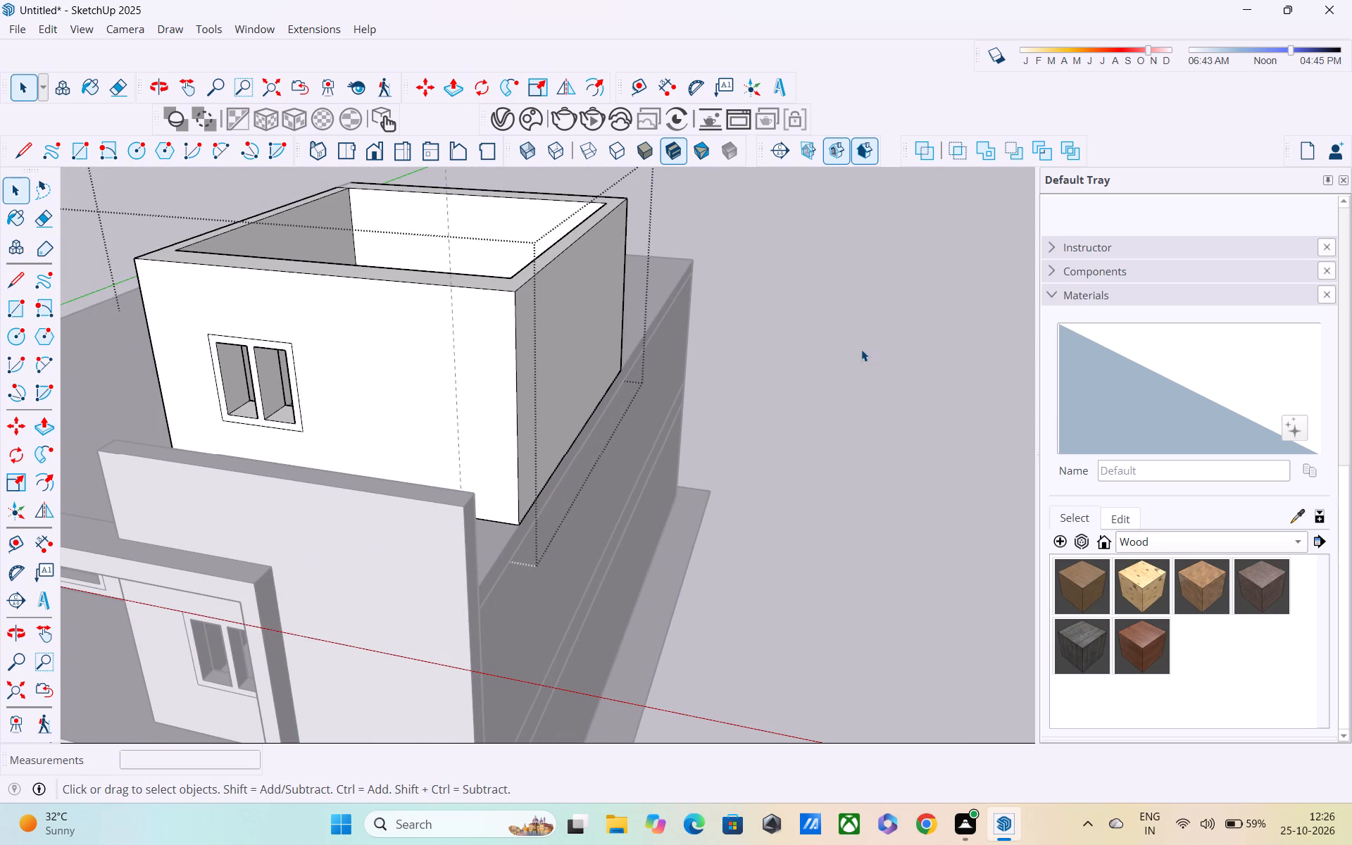
left_click(818, 352)
Place two vertical guides on the top-storey room's front wall, 3" in from its outer side edge and 6" farther in.
middle_click_drag(499, 368, 608, 373)
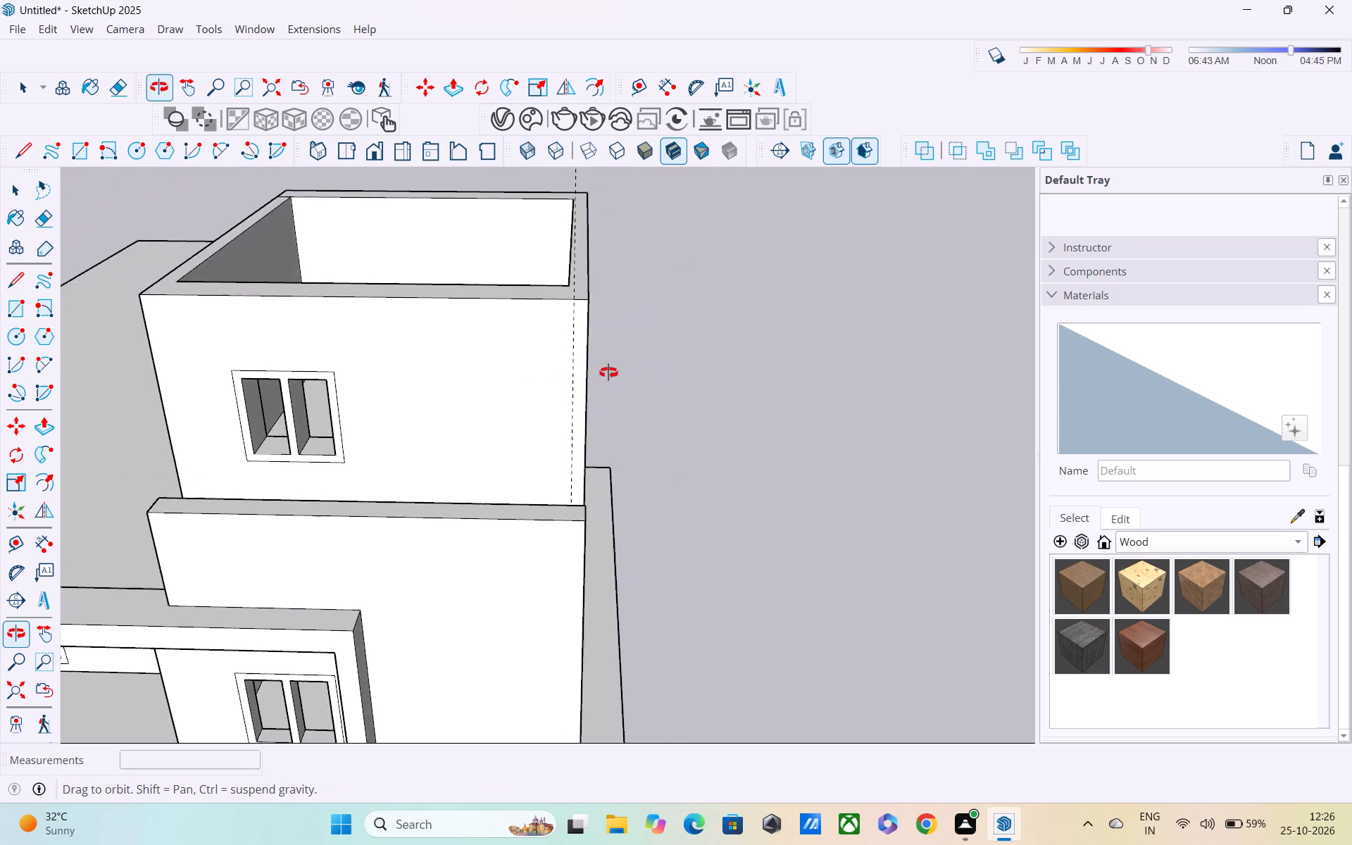
middle_click_drag(608, 373, 637, 365)
key("t")
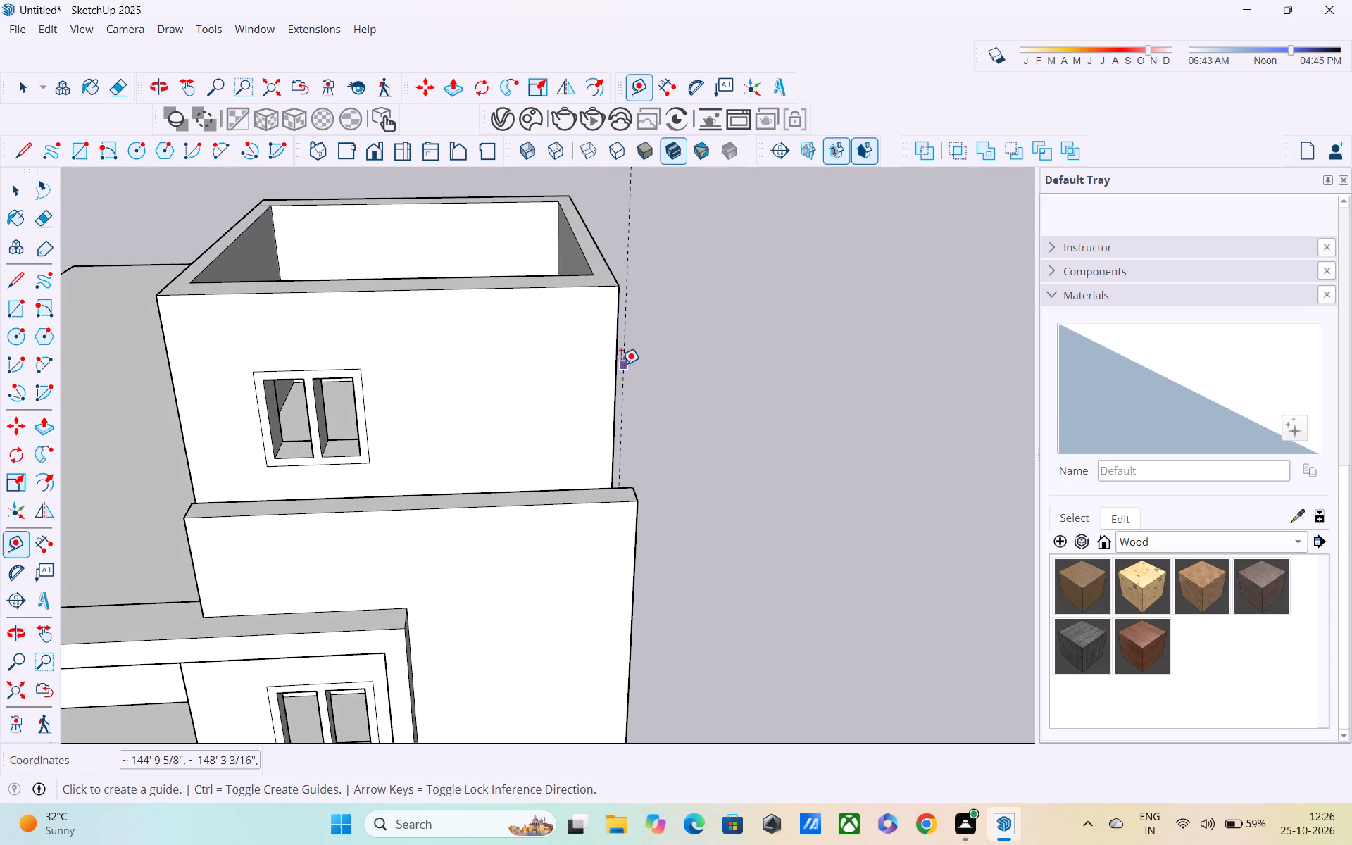
left_click(613, 344)
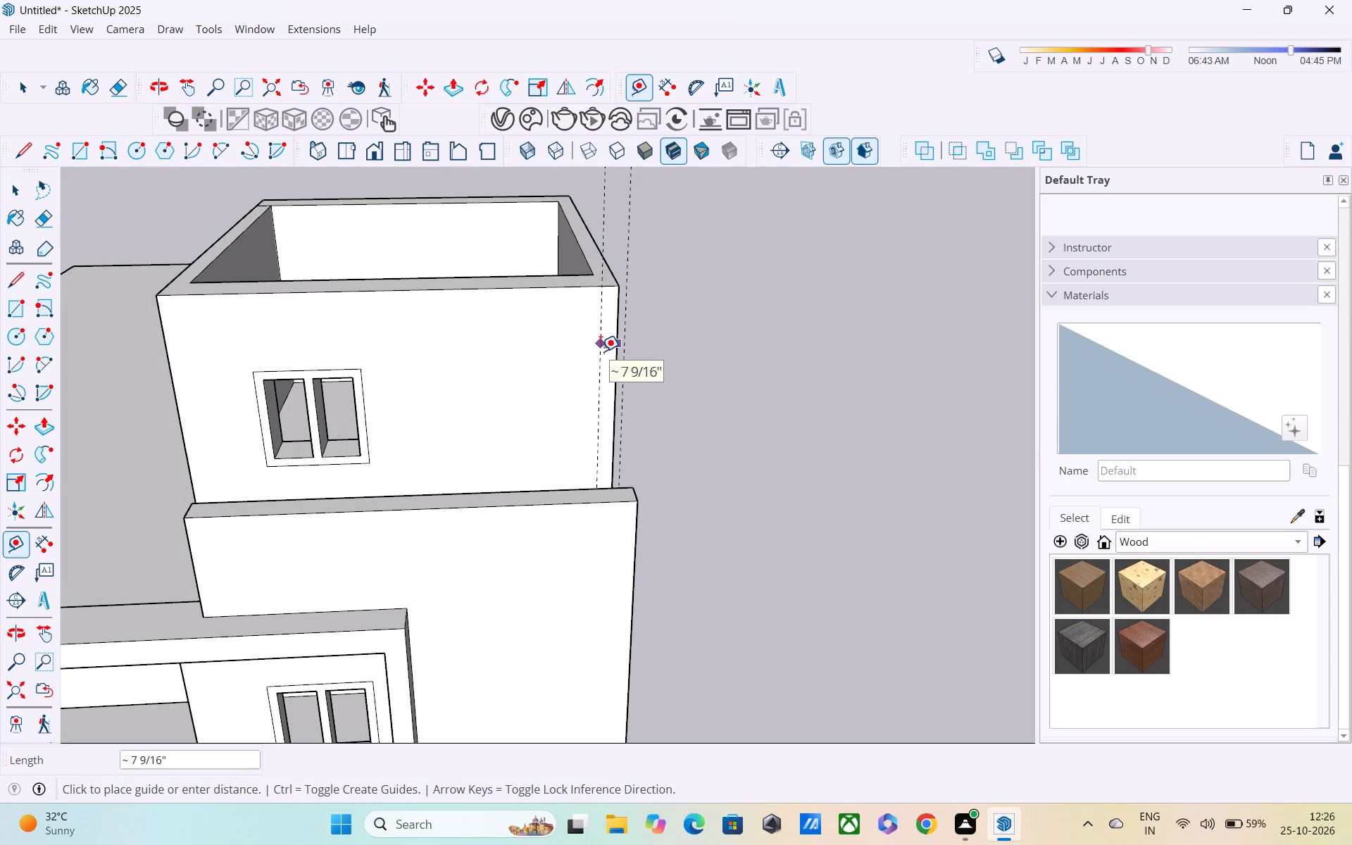
type("3\"")
key("Return")
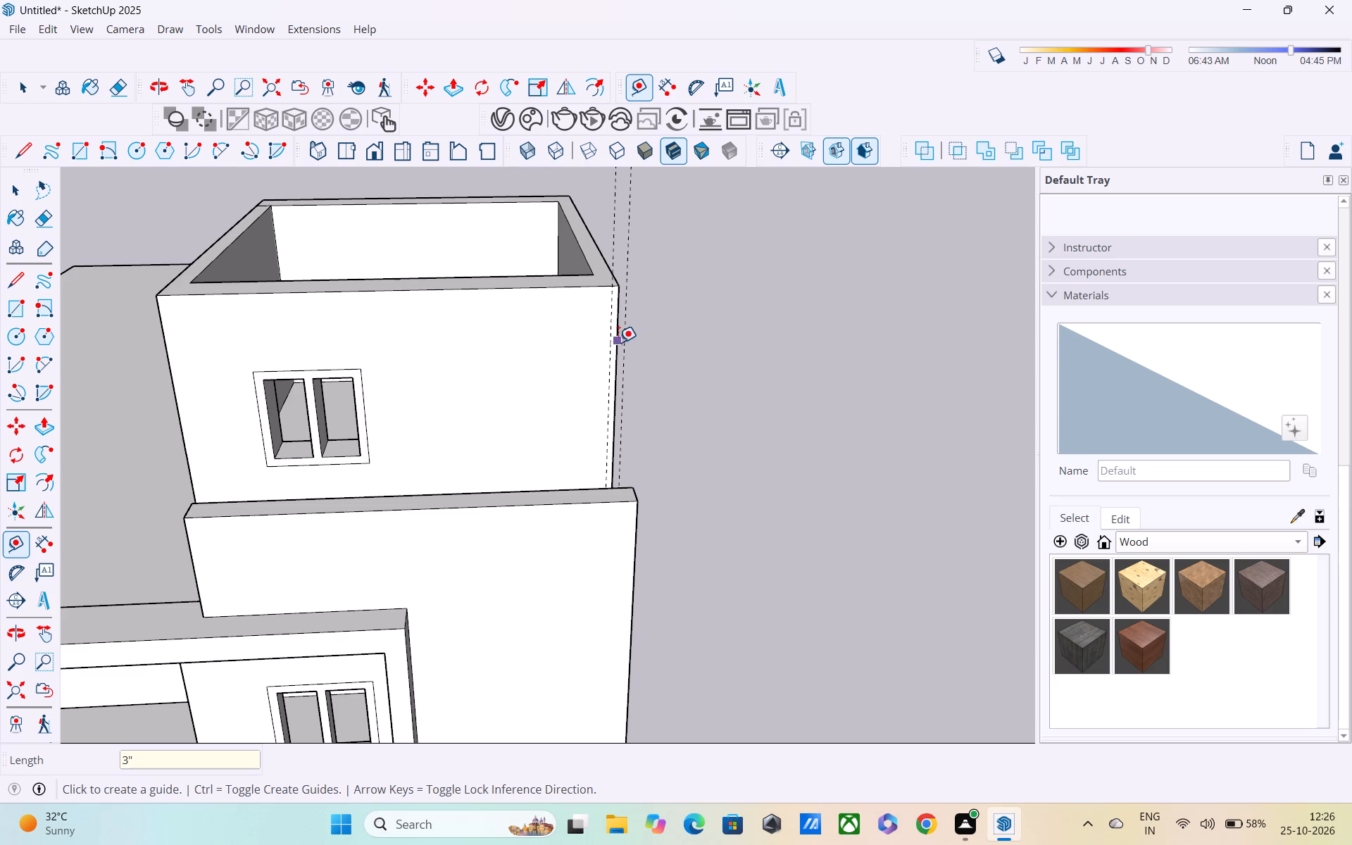
left_click(609, 345)
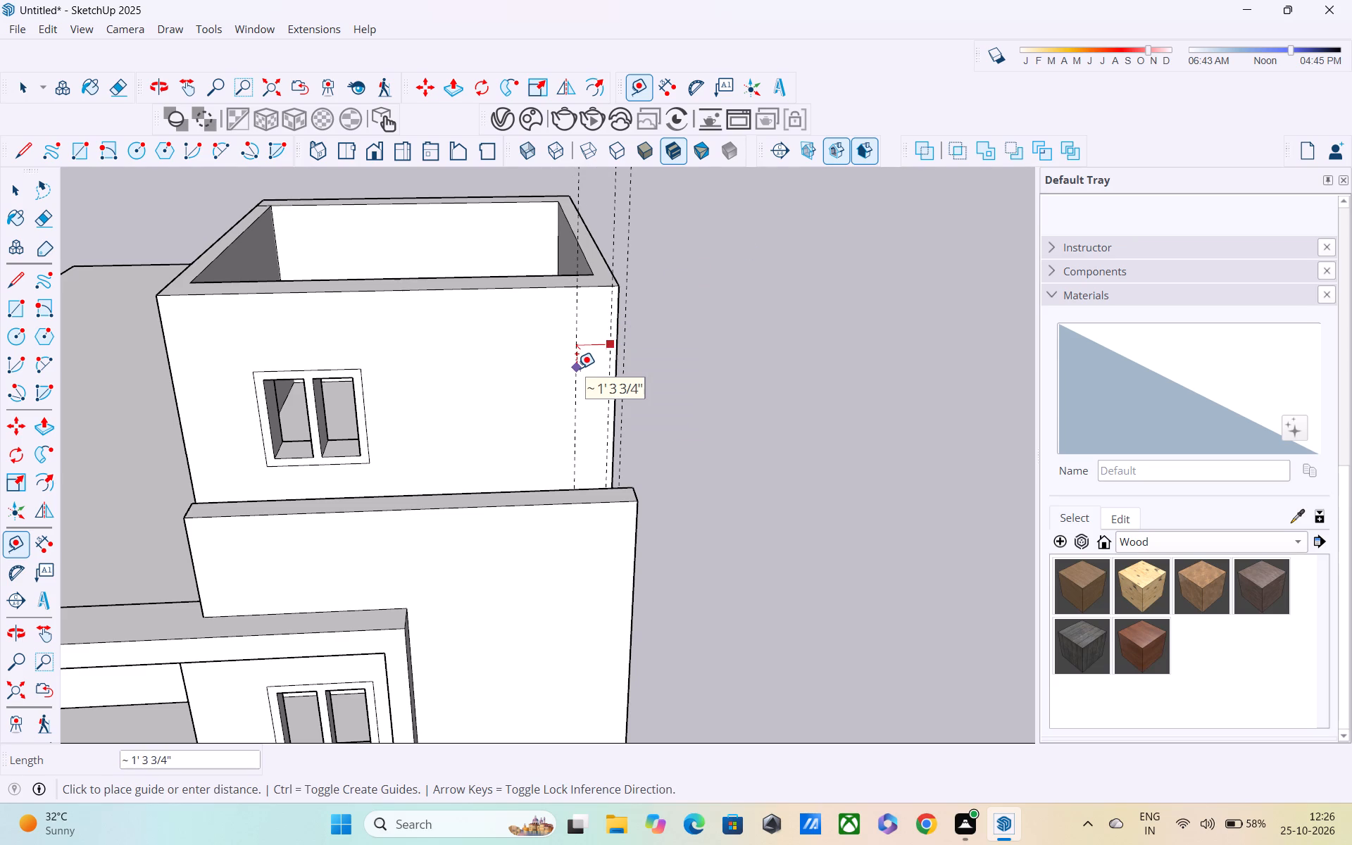
key("9")
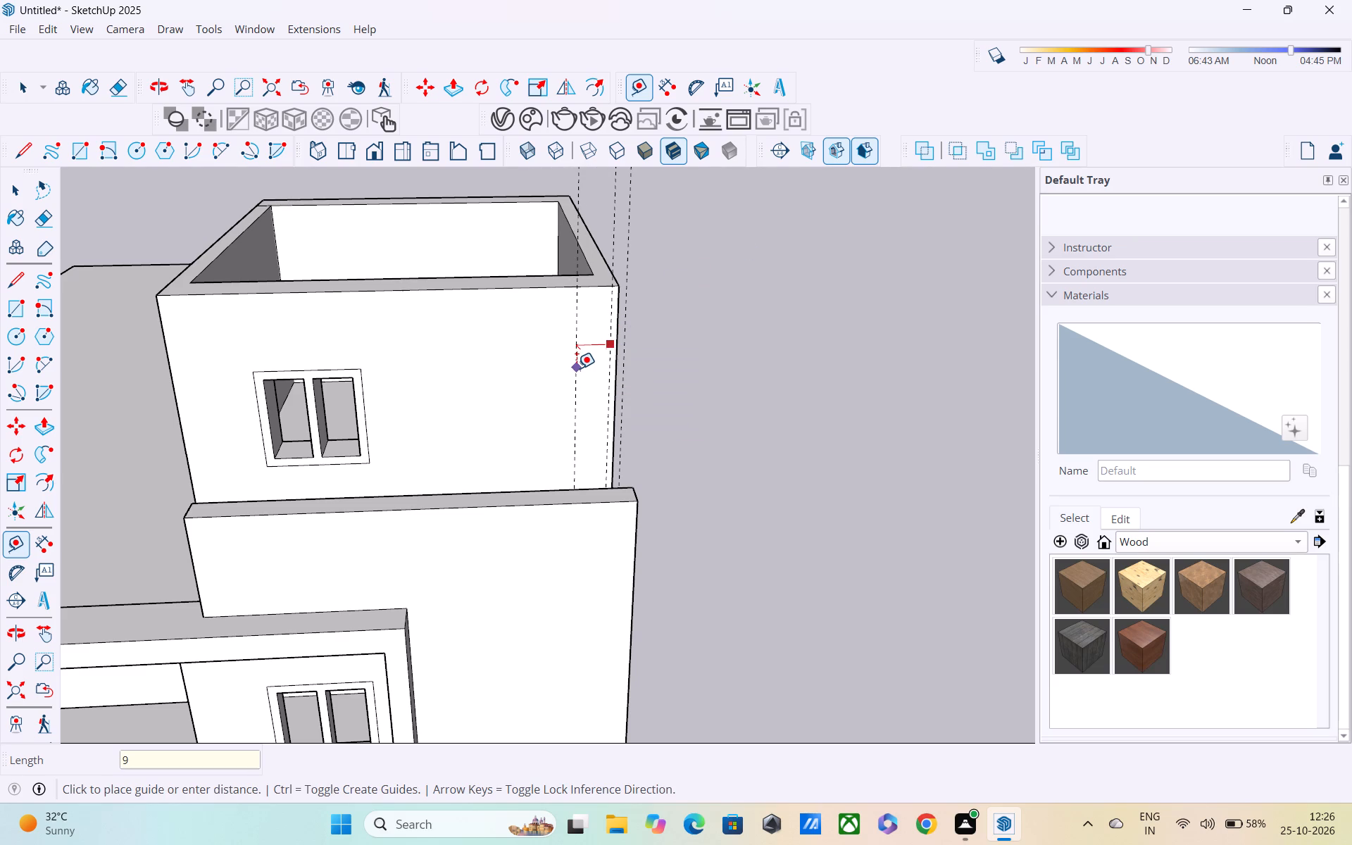
key("BackSpace")
type("6\"")
key("Return")
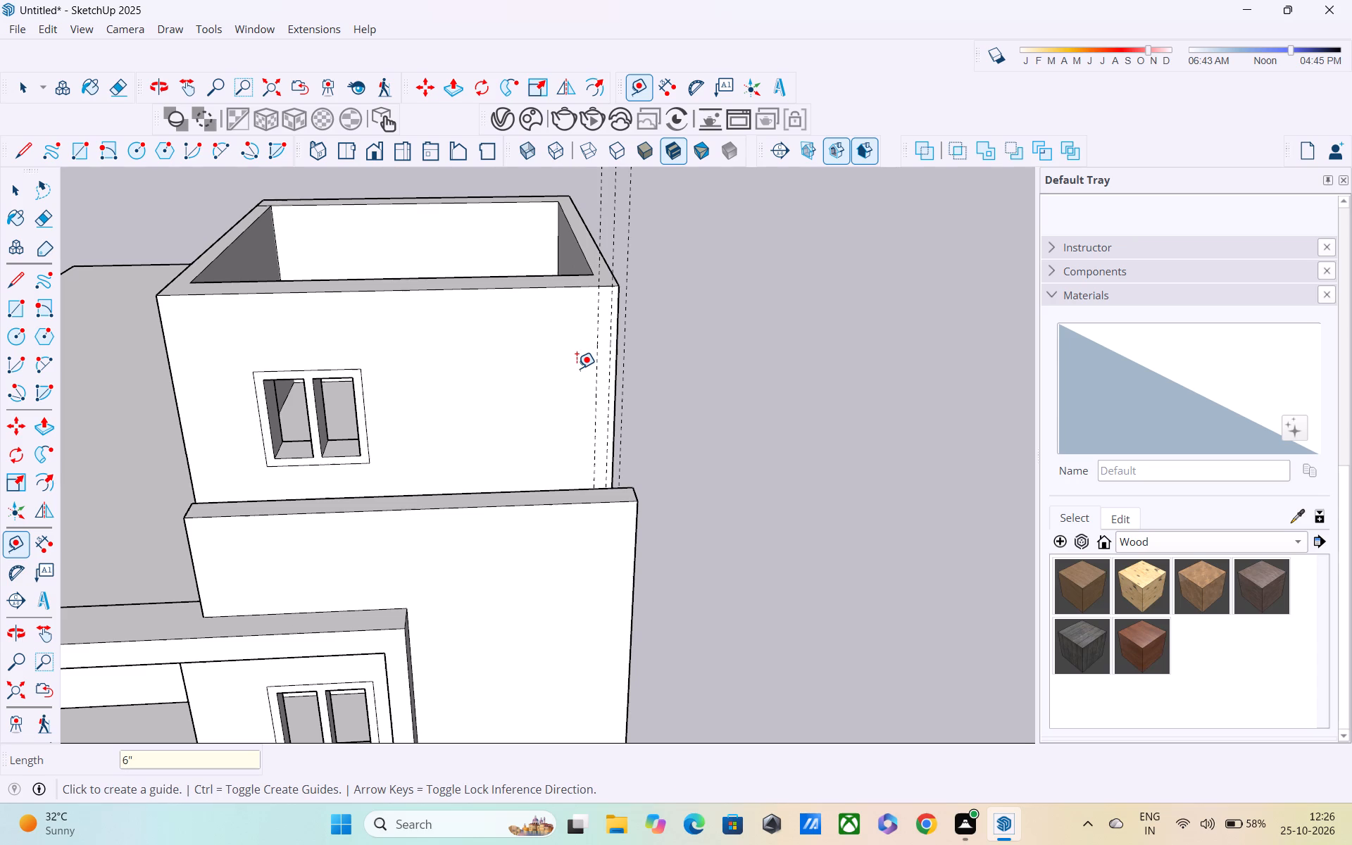
Place a horizontal guide 6" below the top edge of the top-storey room's front wall.
left_click(519, 285)
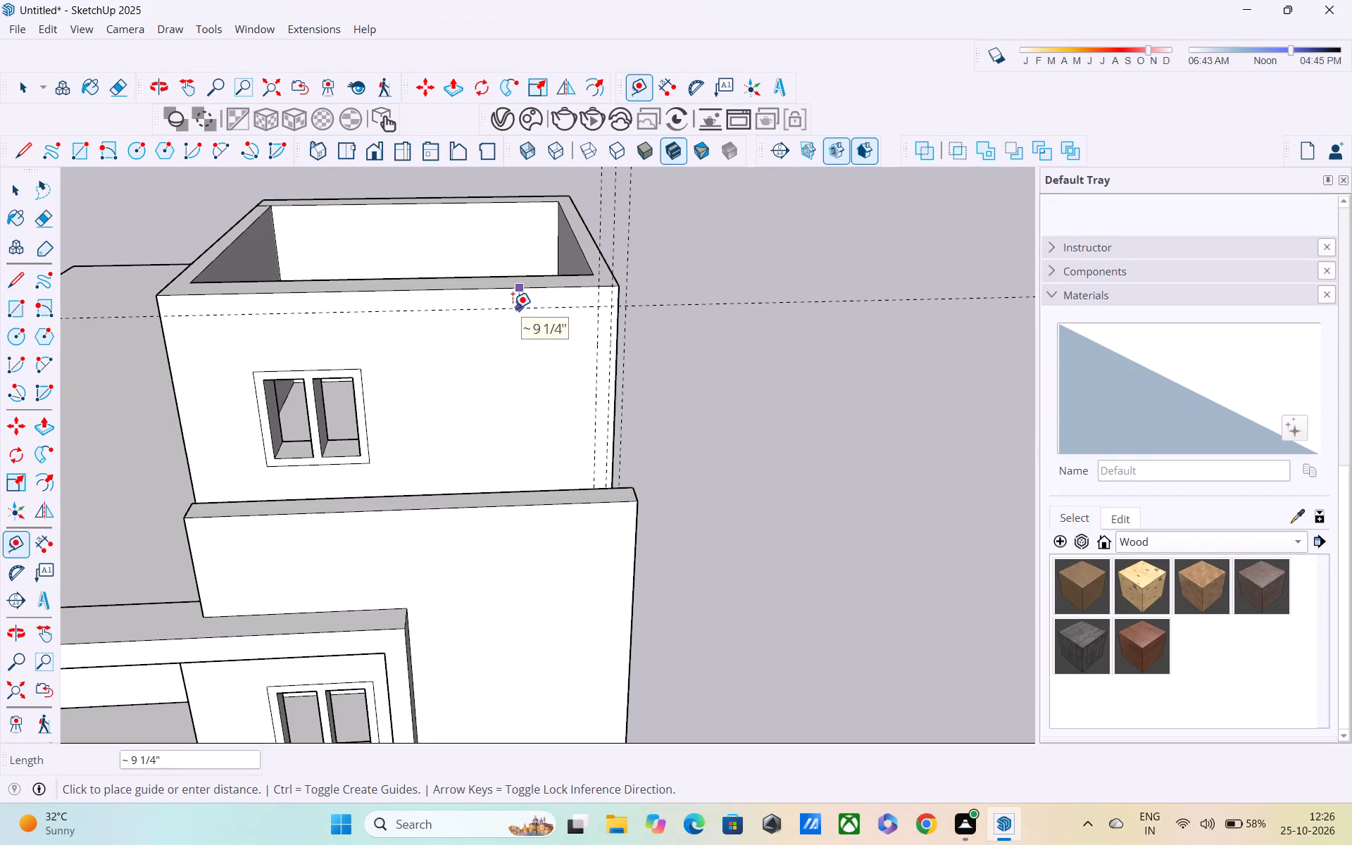
key("3")
key("BackSpace")
type("6\"")
key("Return")
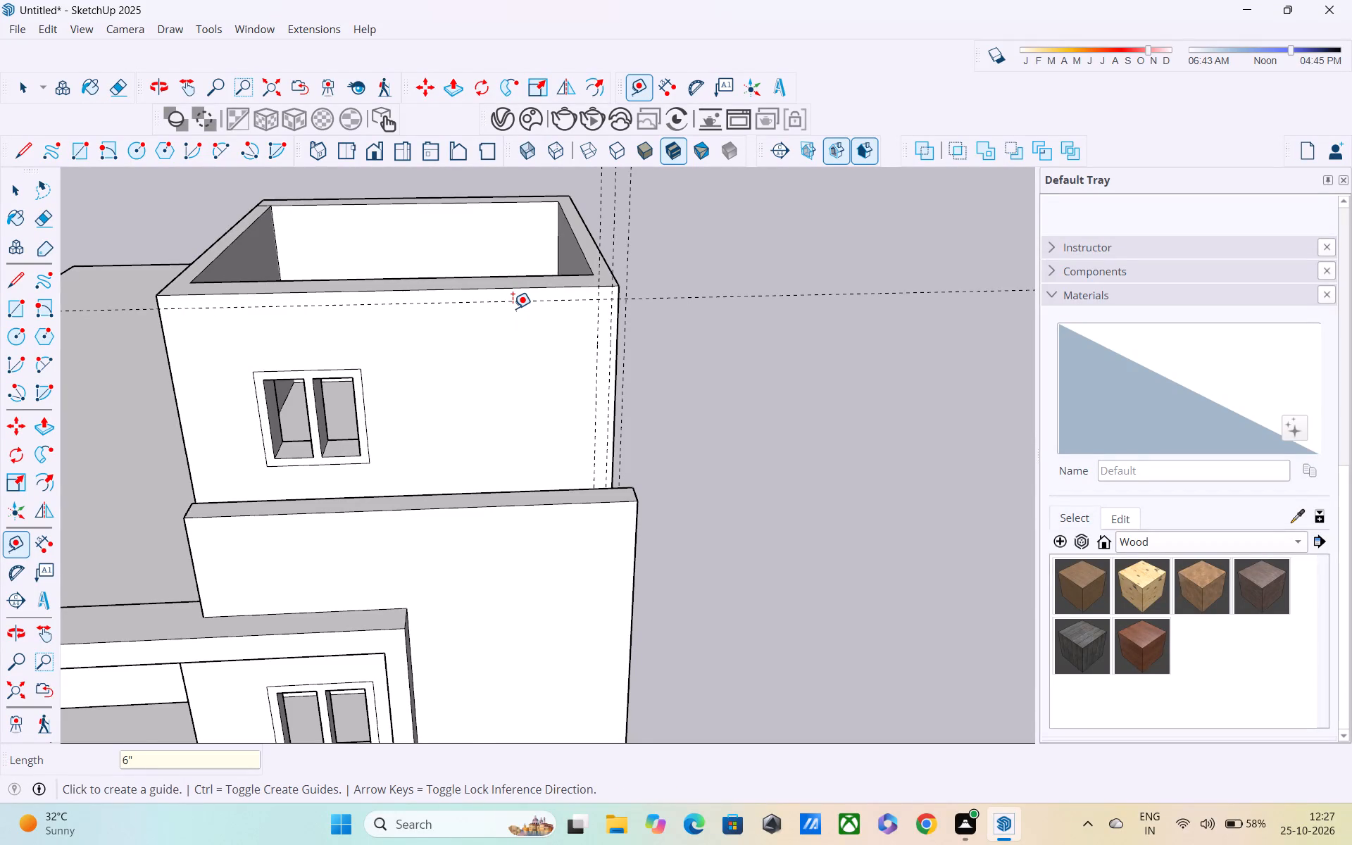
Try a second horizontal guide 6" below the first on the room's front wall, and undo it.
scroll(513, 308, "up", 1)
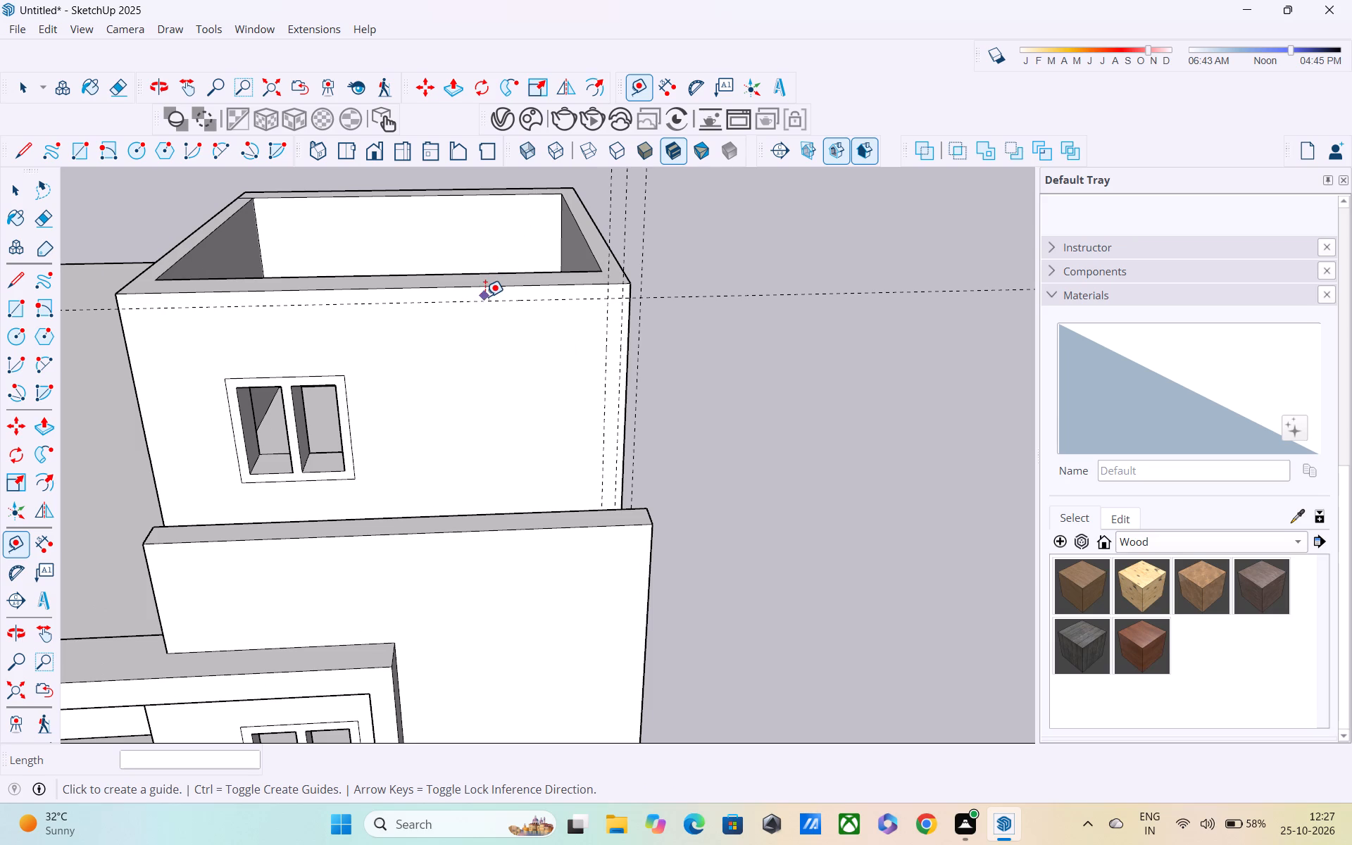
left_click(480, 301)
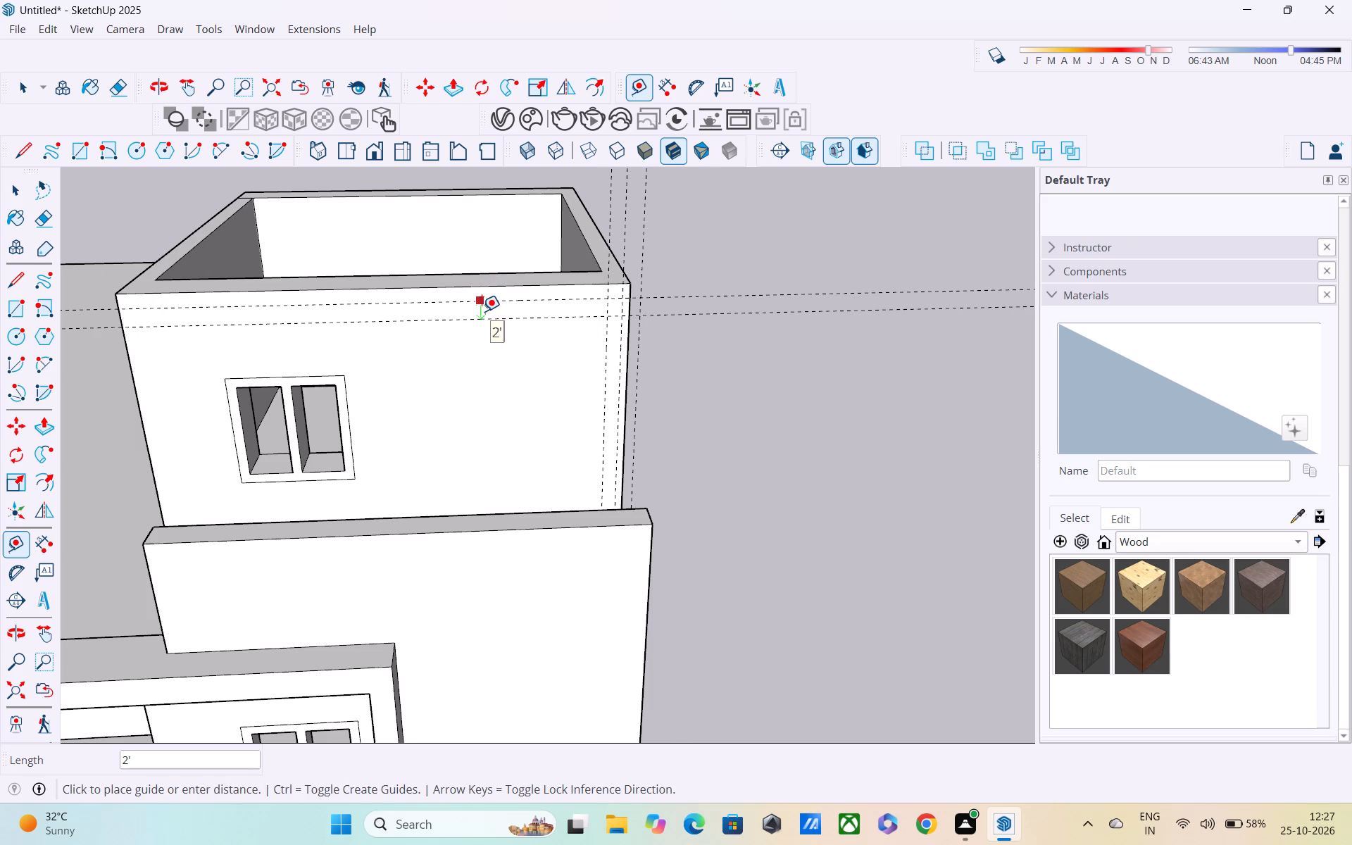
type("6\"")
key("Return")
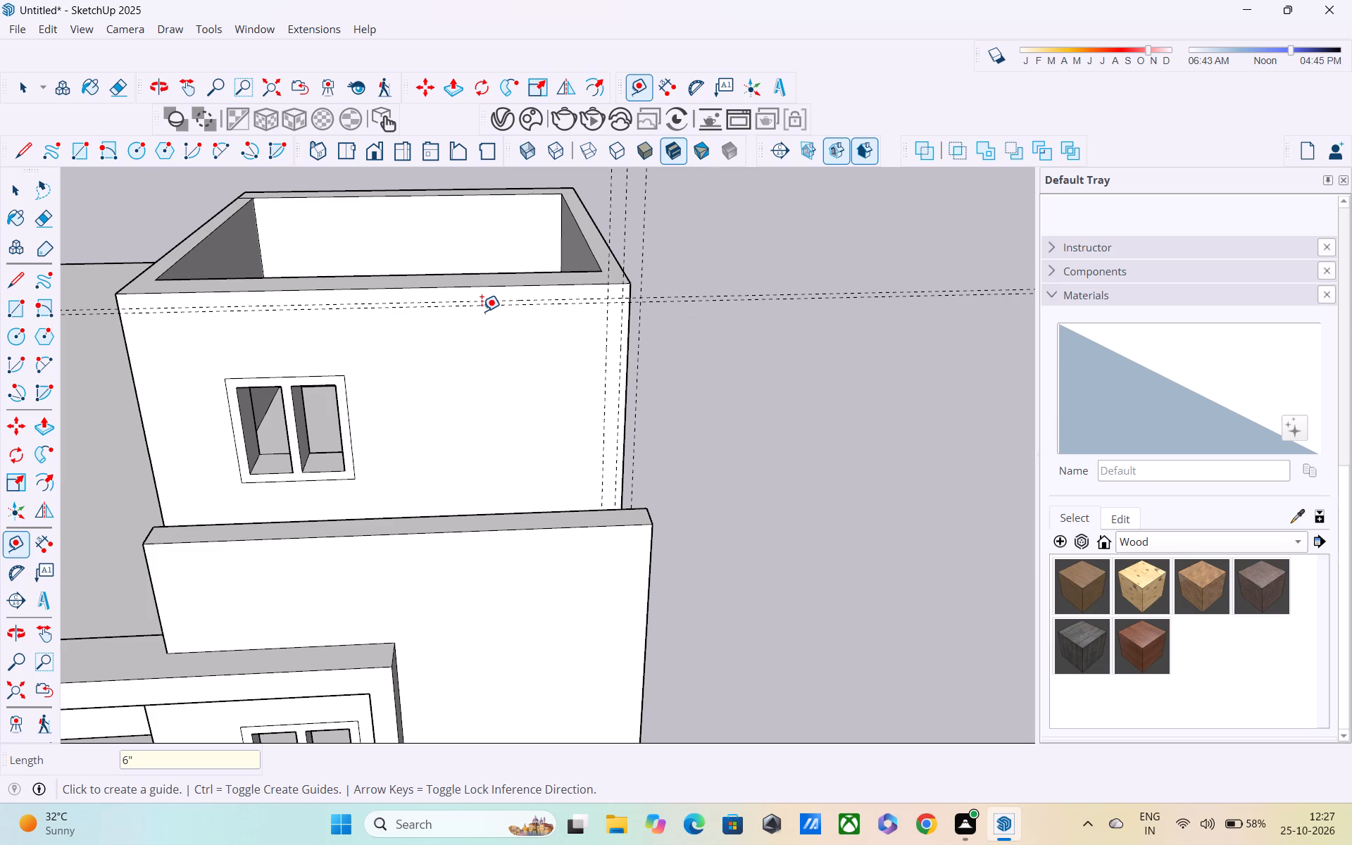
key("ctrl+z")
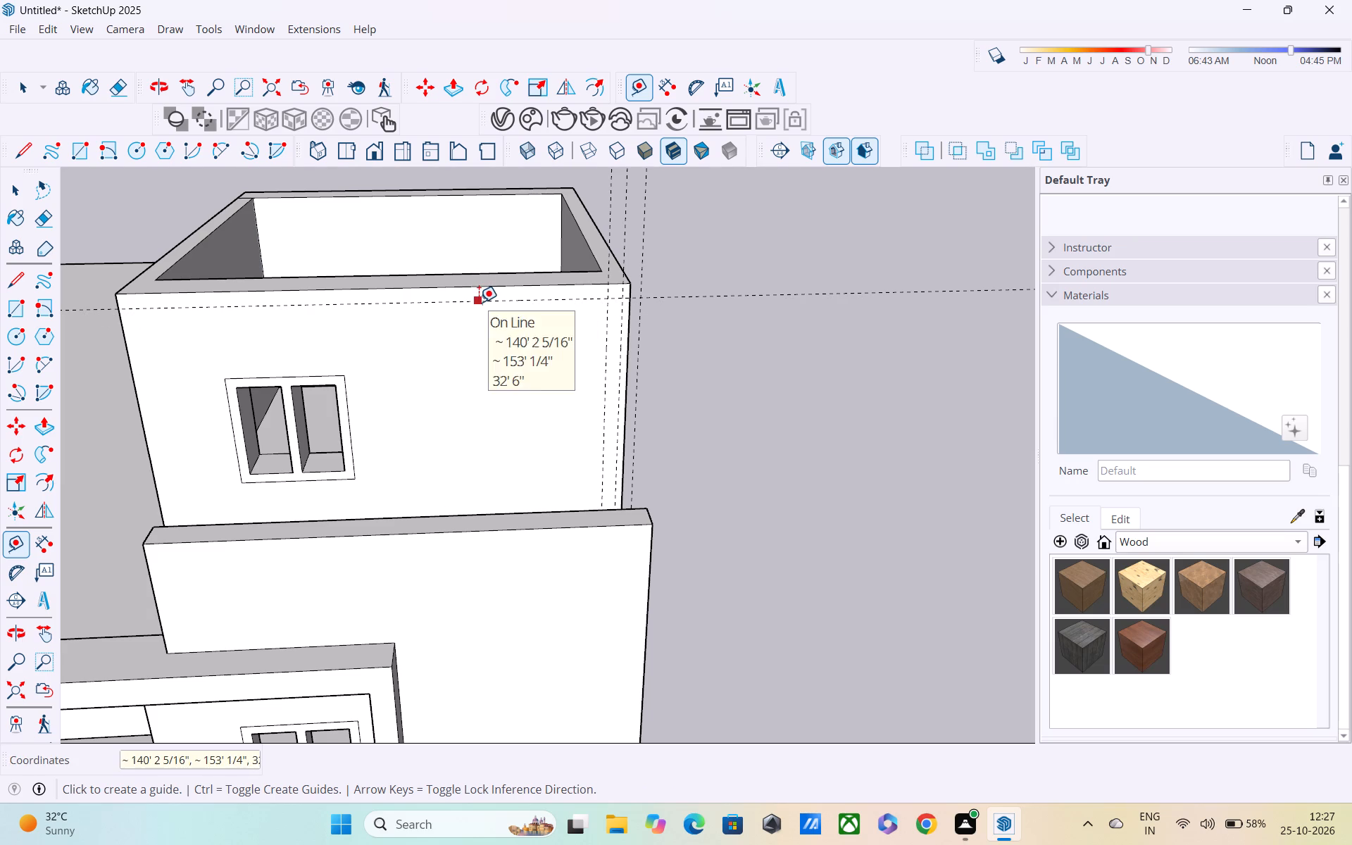
Start another horizontal guide offset downward from the existing horizontal guide on the room's front wall.
left_click(479, 302)
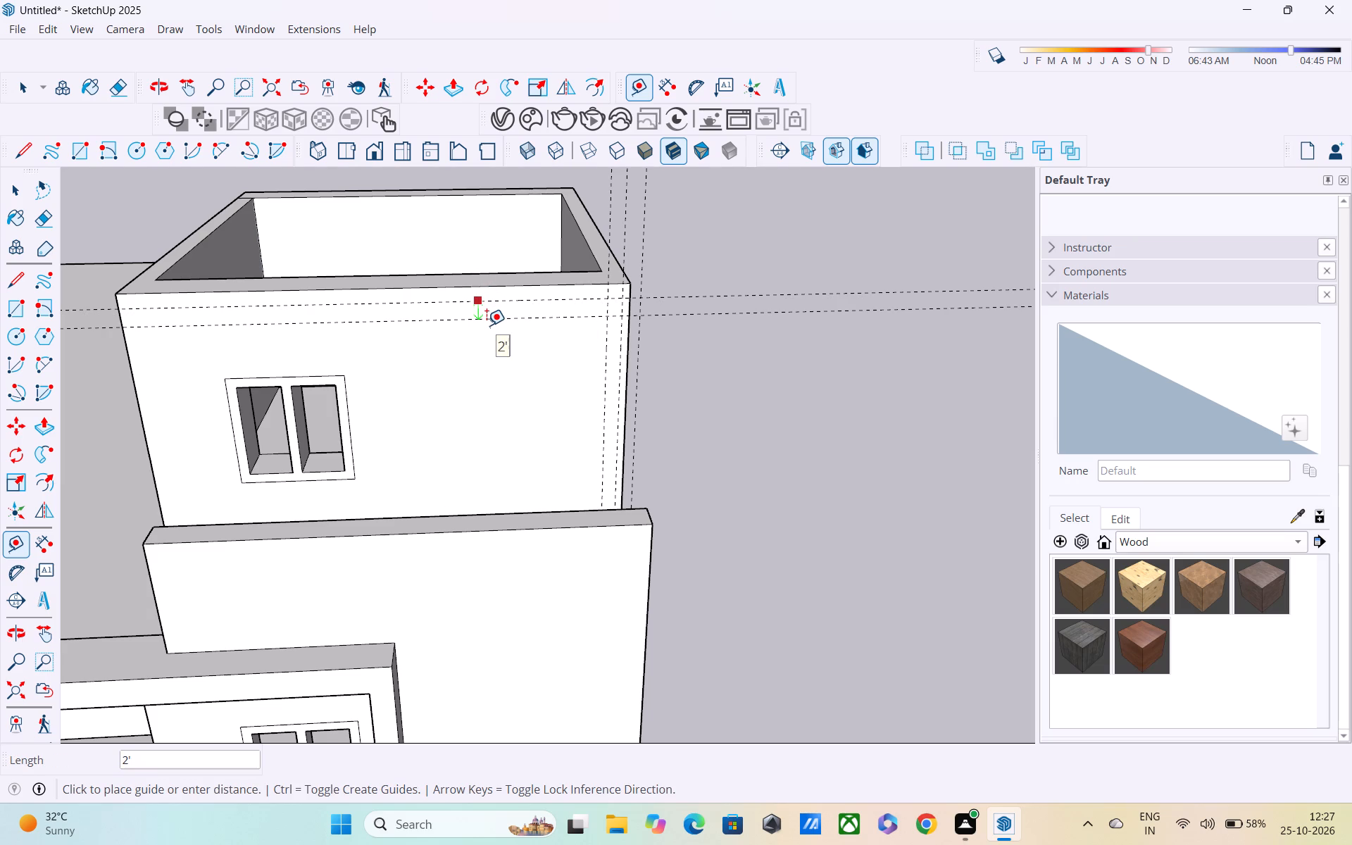
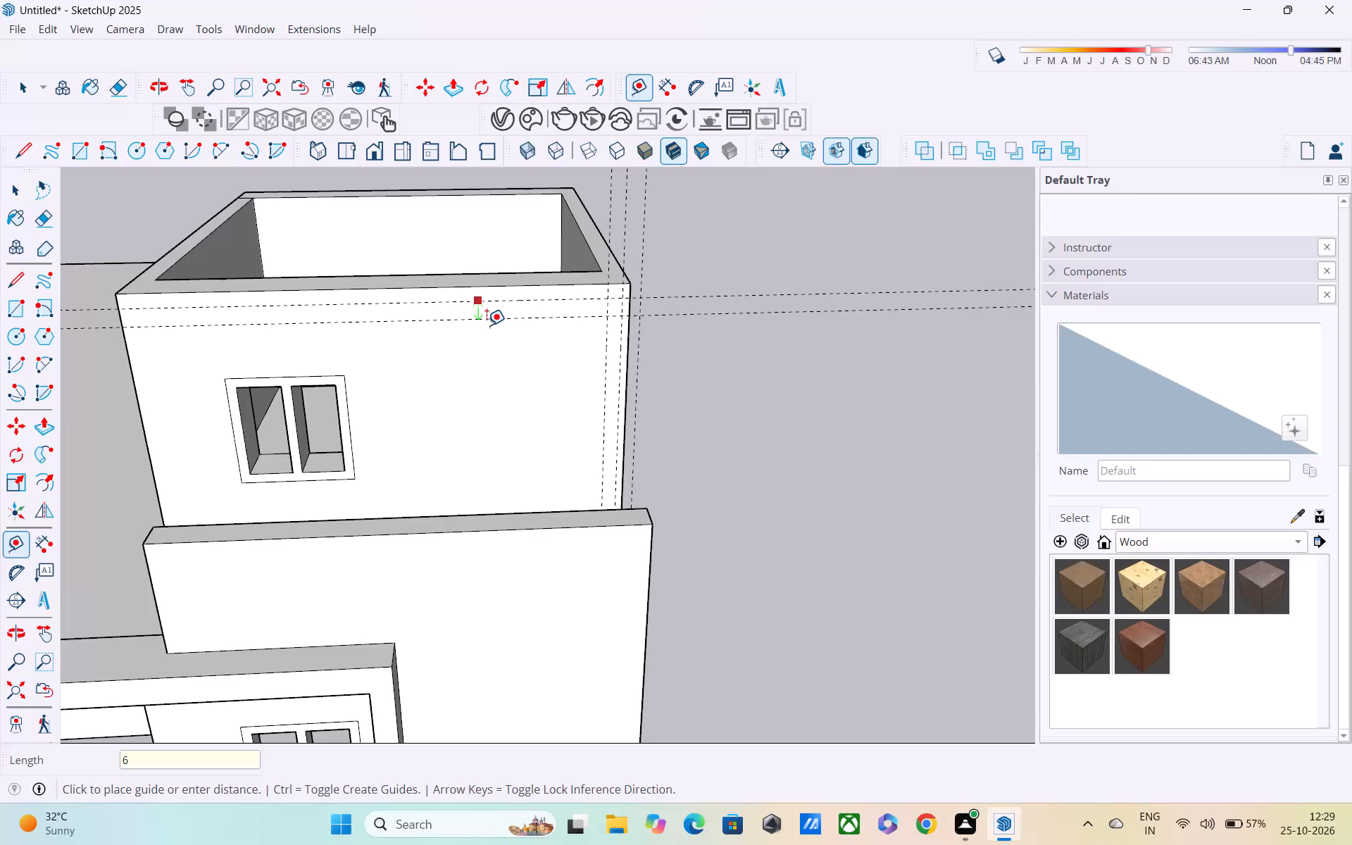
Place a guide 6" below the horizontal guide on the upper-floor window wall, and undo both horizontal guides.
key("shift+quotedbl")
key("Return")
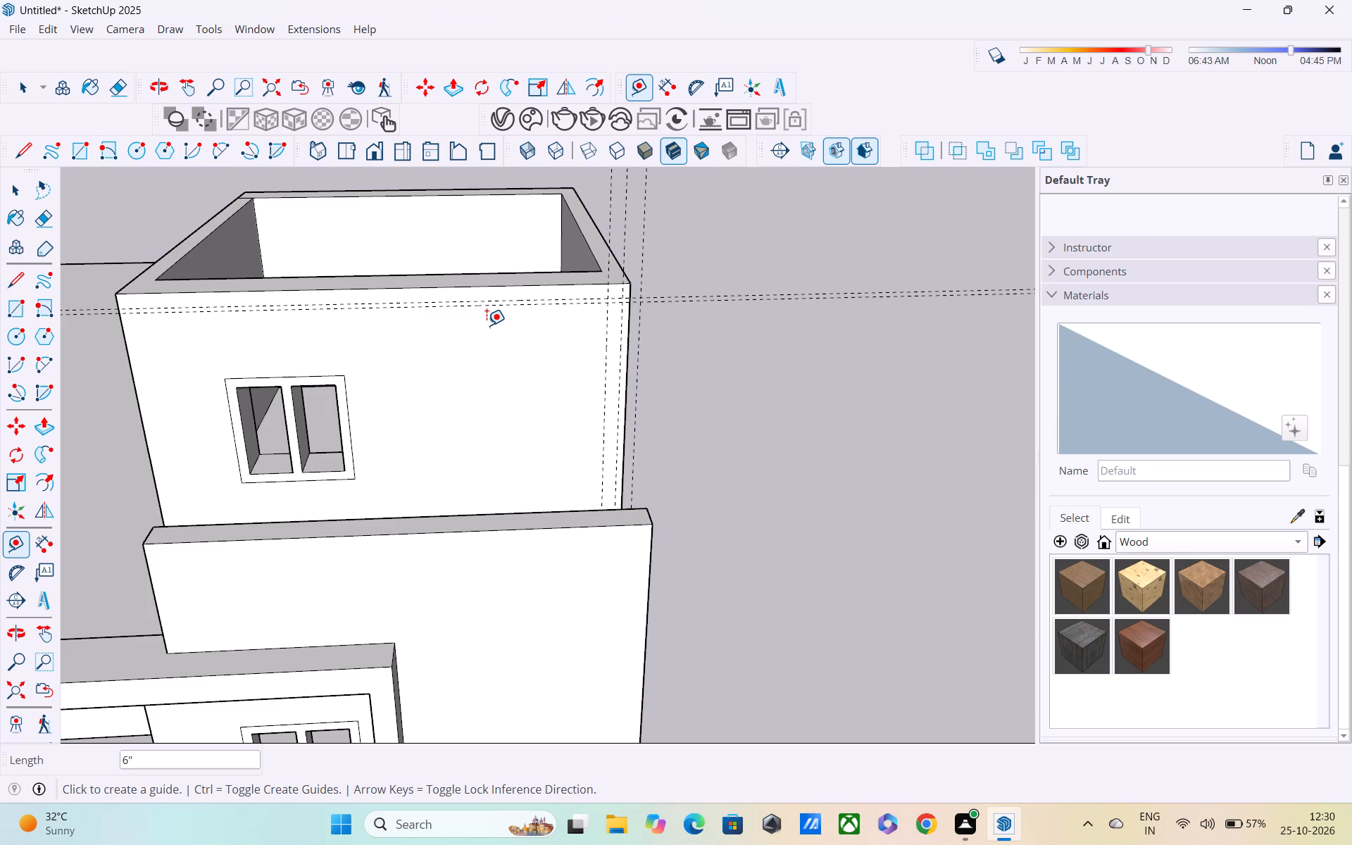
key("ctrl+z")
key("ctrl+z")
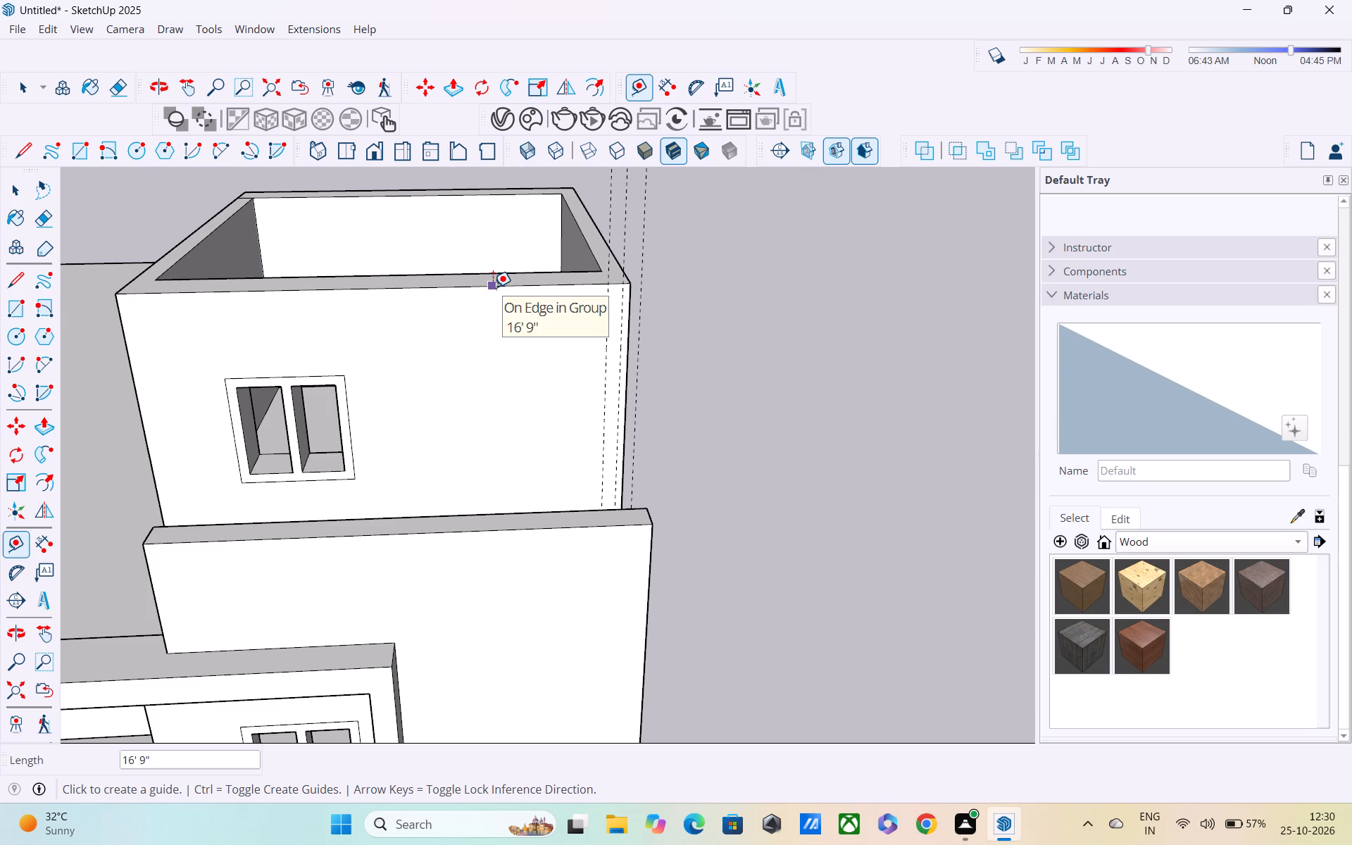
Place a horizontal guide about 5 7/8" below the top edge of the upper-floor window wall.
left_click(493, 287)
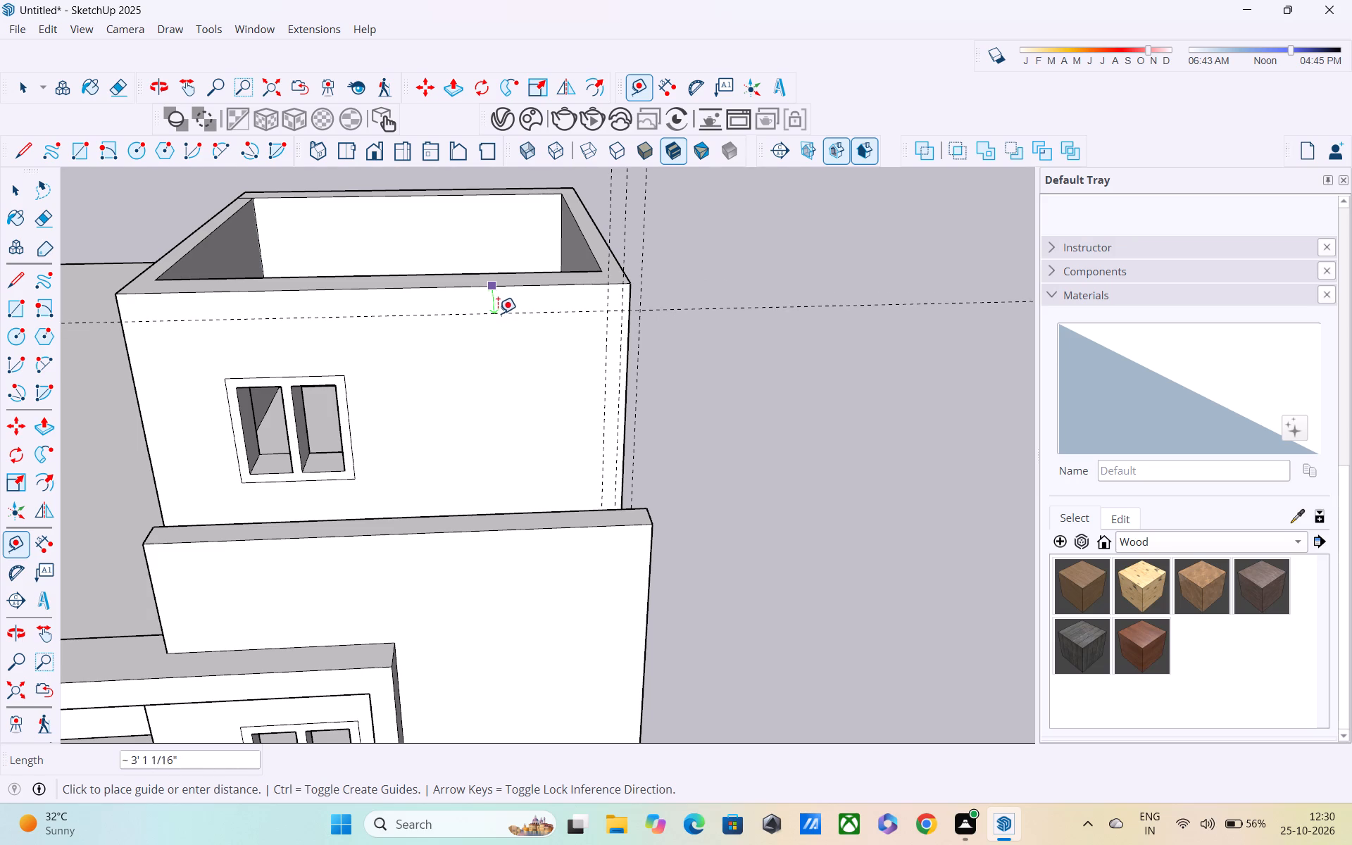
middle_click_drag(498, 313, 719, 238)
middle_click_drag(558, 301, 772, 283)
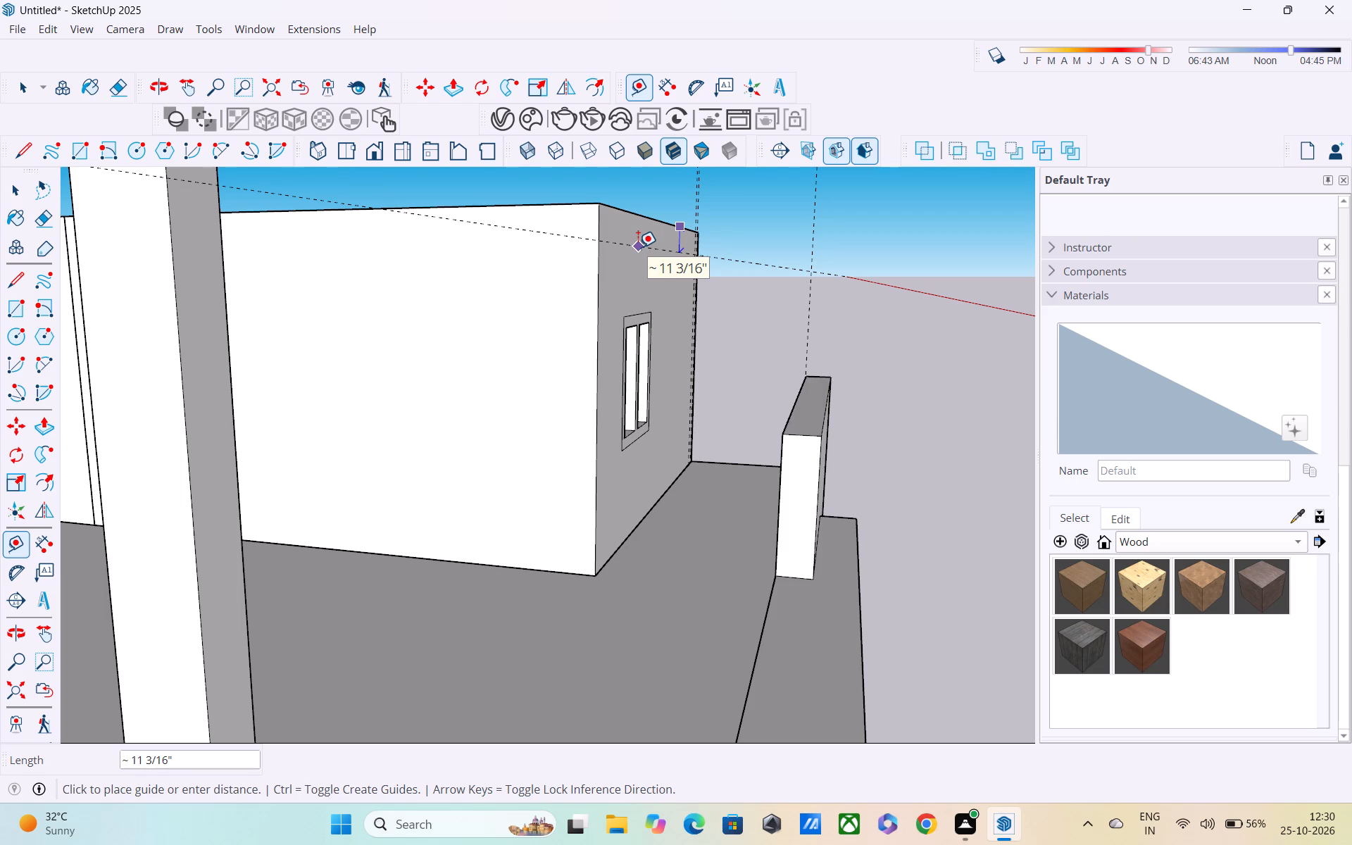
middle_click_drag(612, 251, 483, 273)
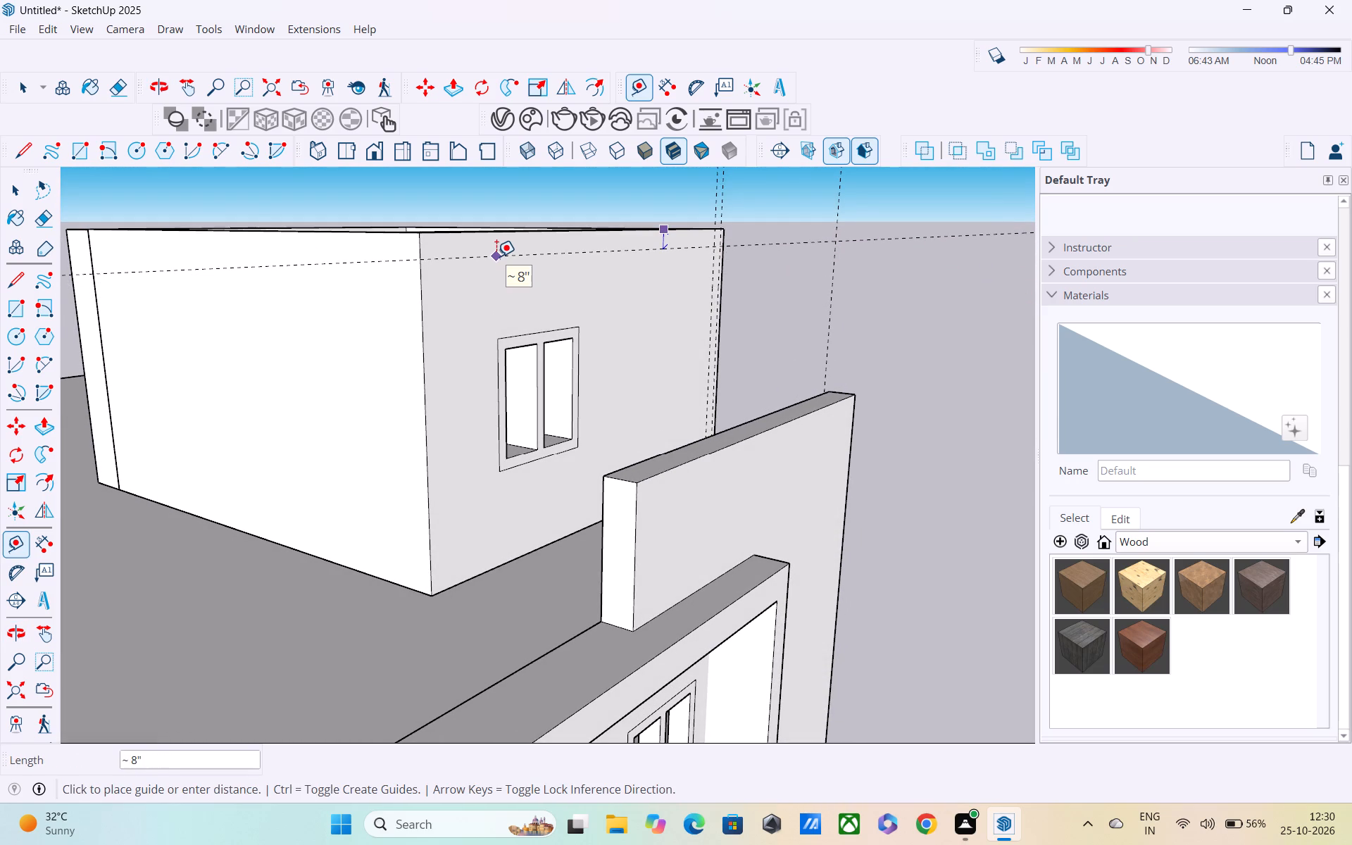
left_click(496, 251)
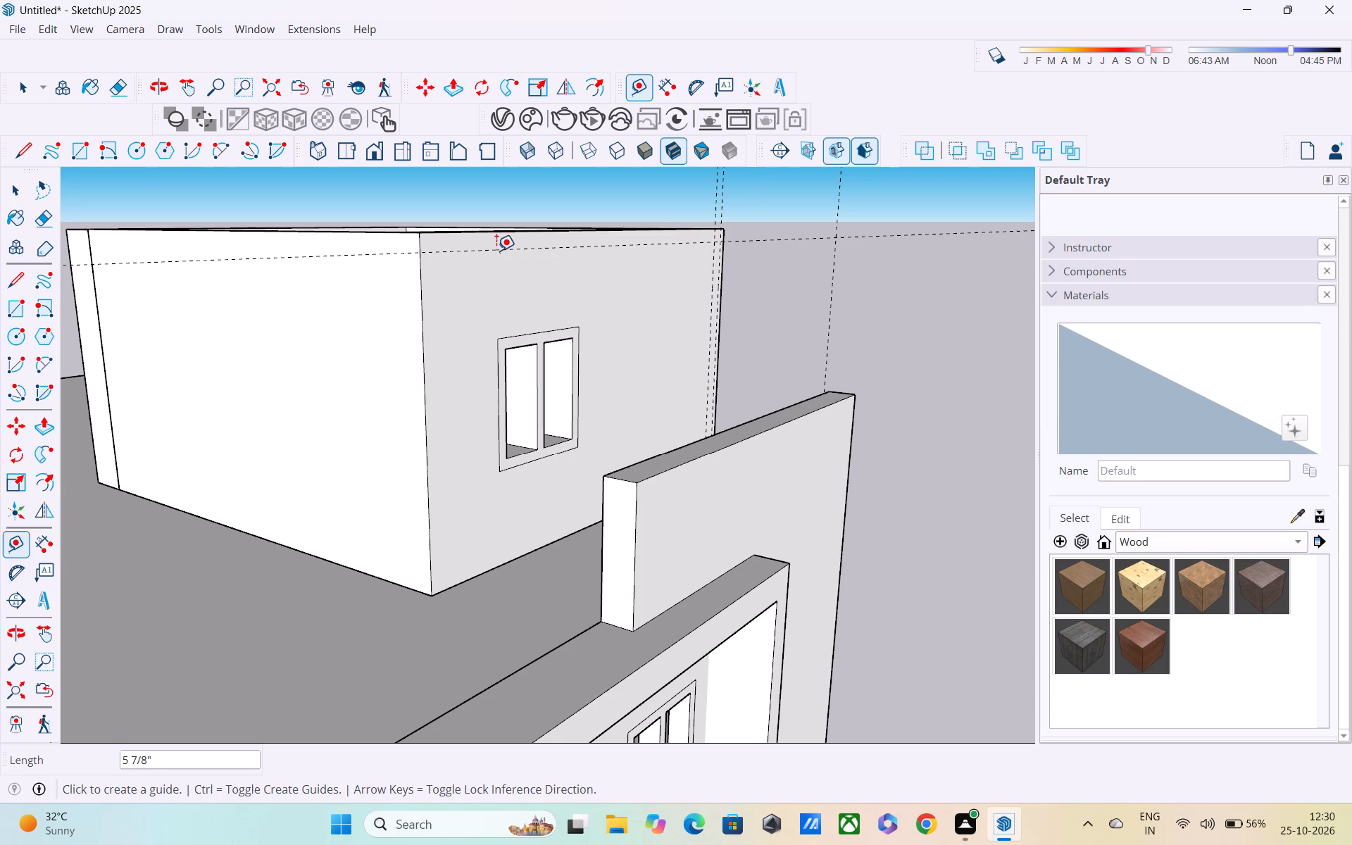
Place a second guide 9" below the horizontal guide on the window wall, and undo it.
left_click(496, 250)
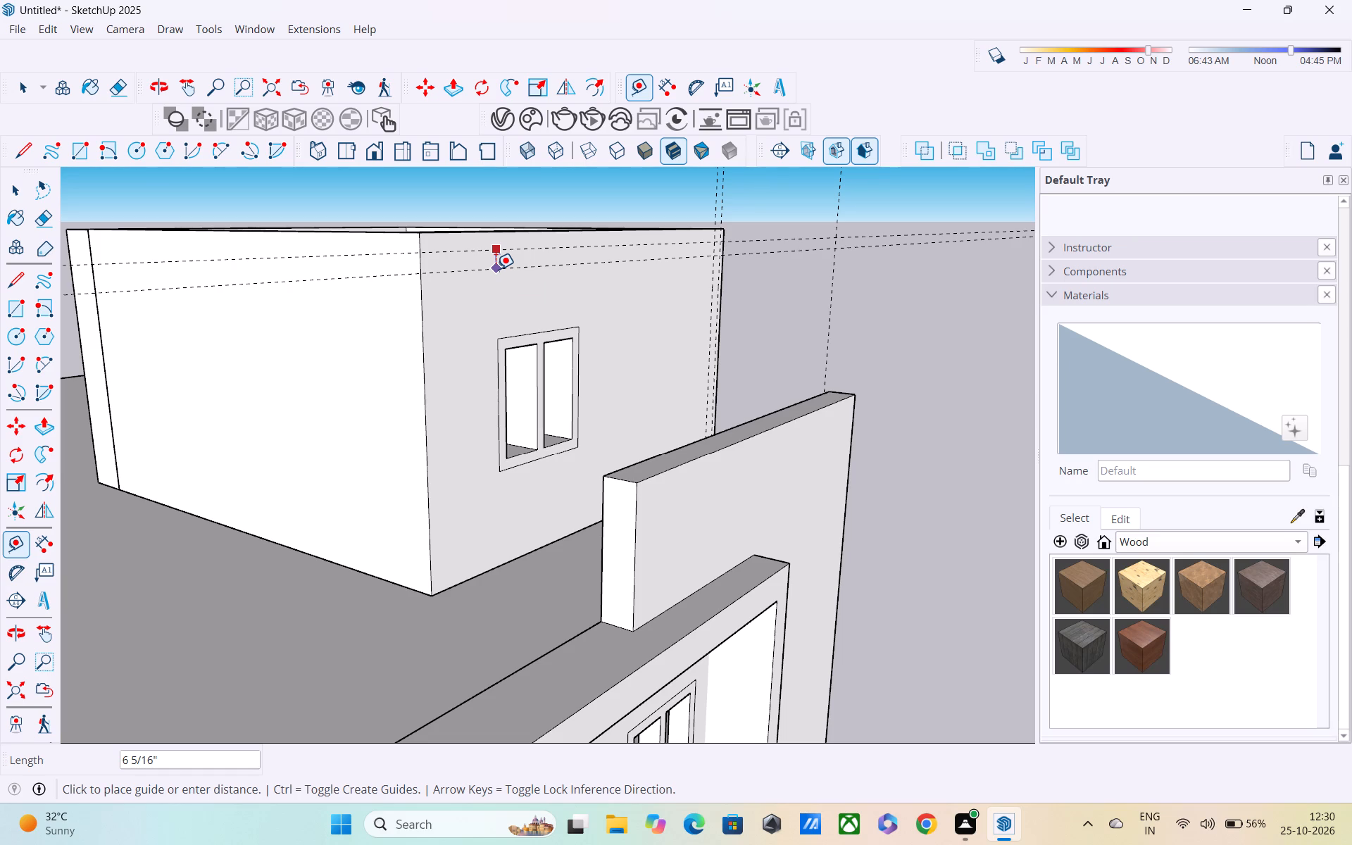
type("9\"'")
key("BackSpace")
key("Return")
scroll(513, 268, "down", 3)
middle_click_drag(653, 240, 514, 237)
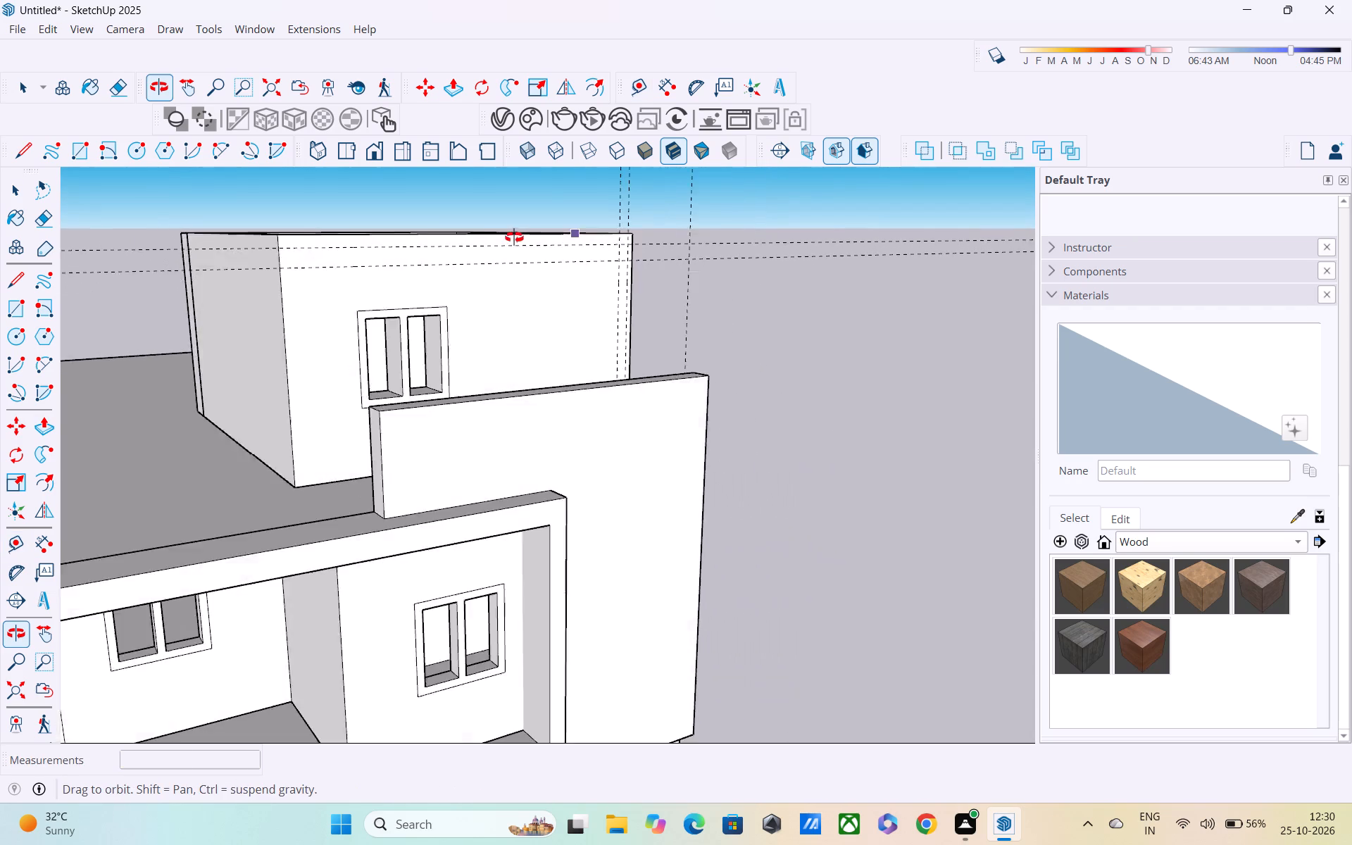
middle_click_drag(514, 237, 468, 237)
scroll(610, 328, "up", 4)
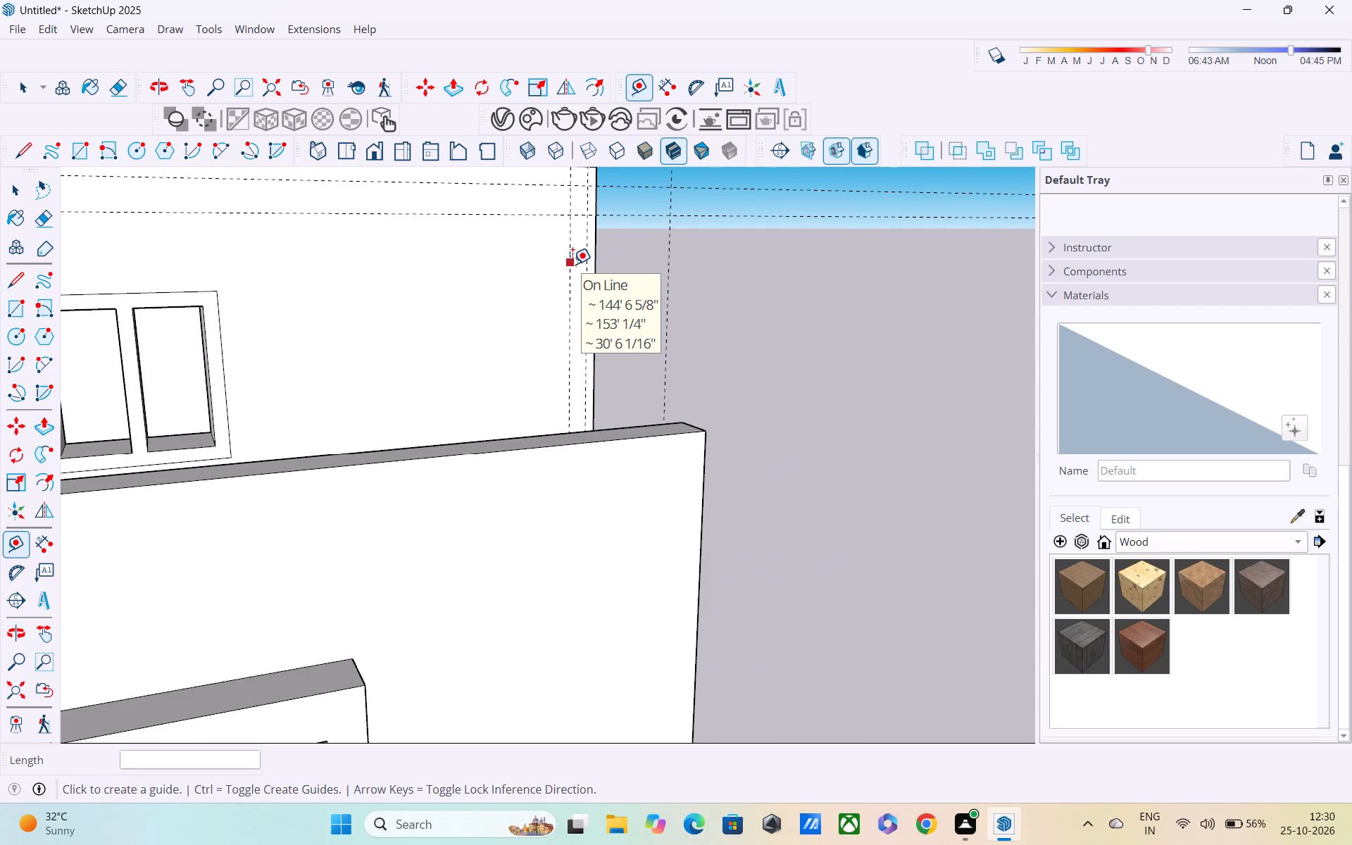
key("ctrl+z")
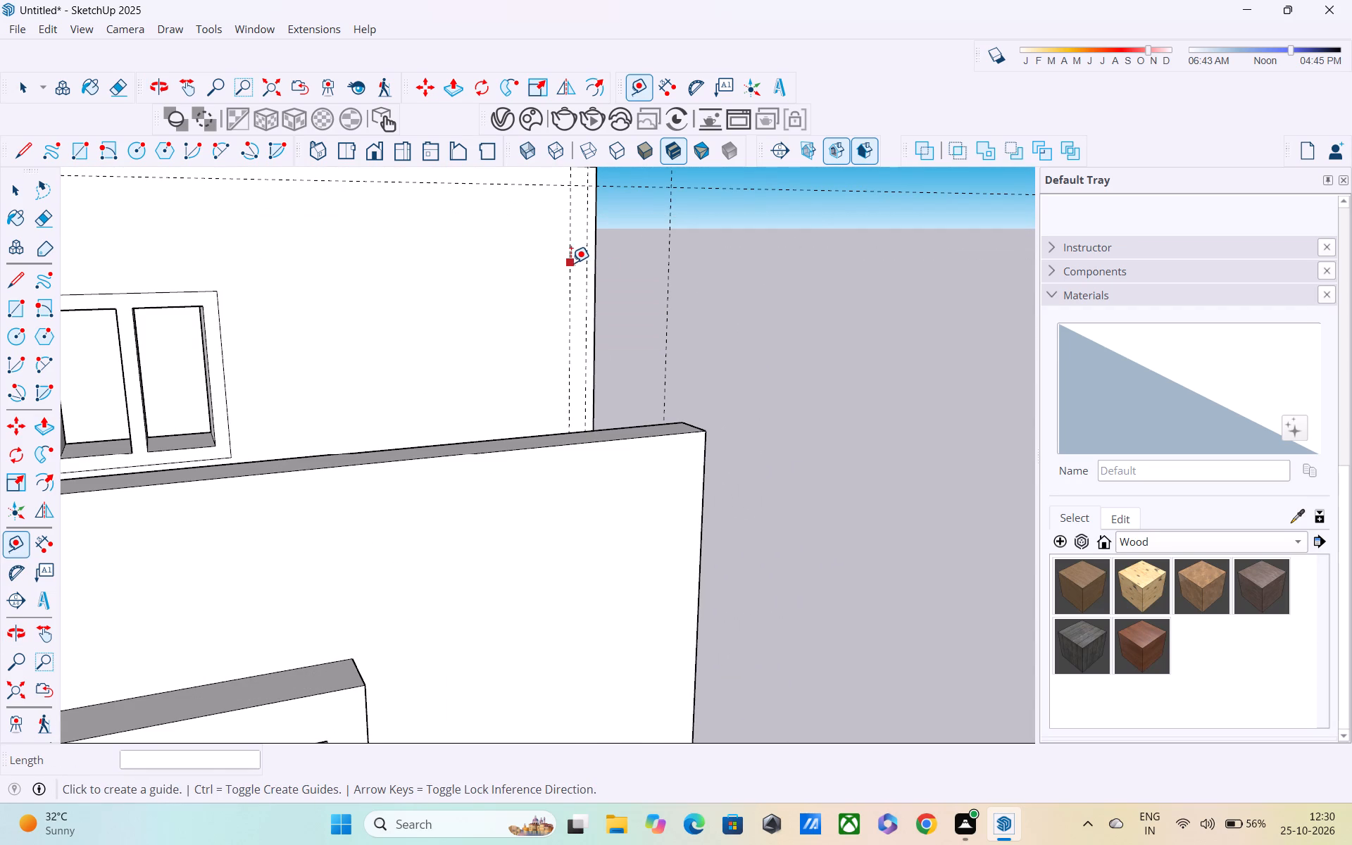
Place a second horizontal guide 6" below the first one on the window wall.
middle_click_drag(564, 259, 680, 353, "shift")
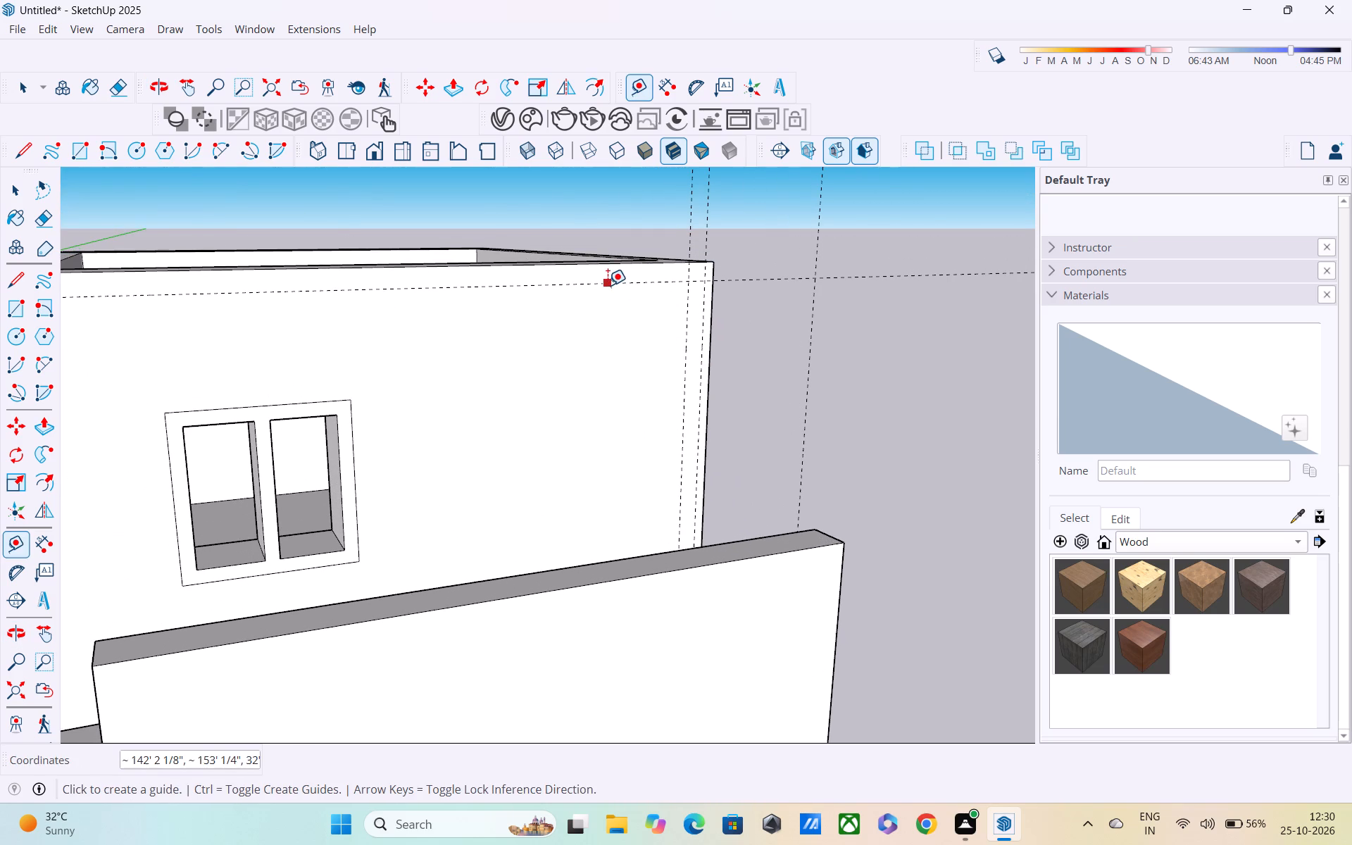
left_click(608, 285)
type("6\"")
key("Return")
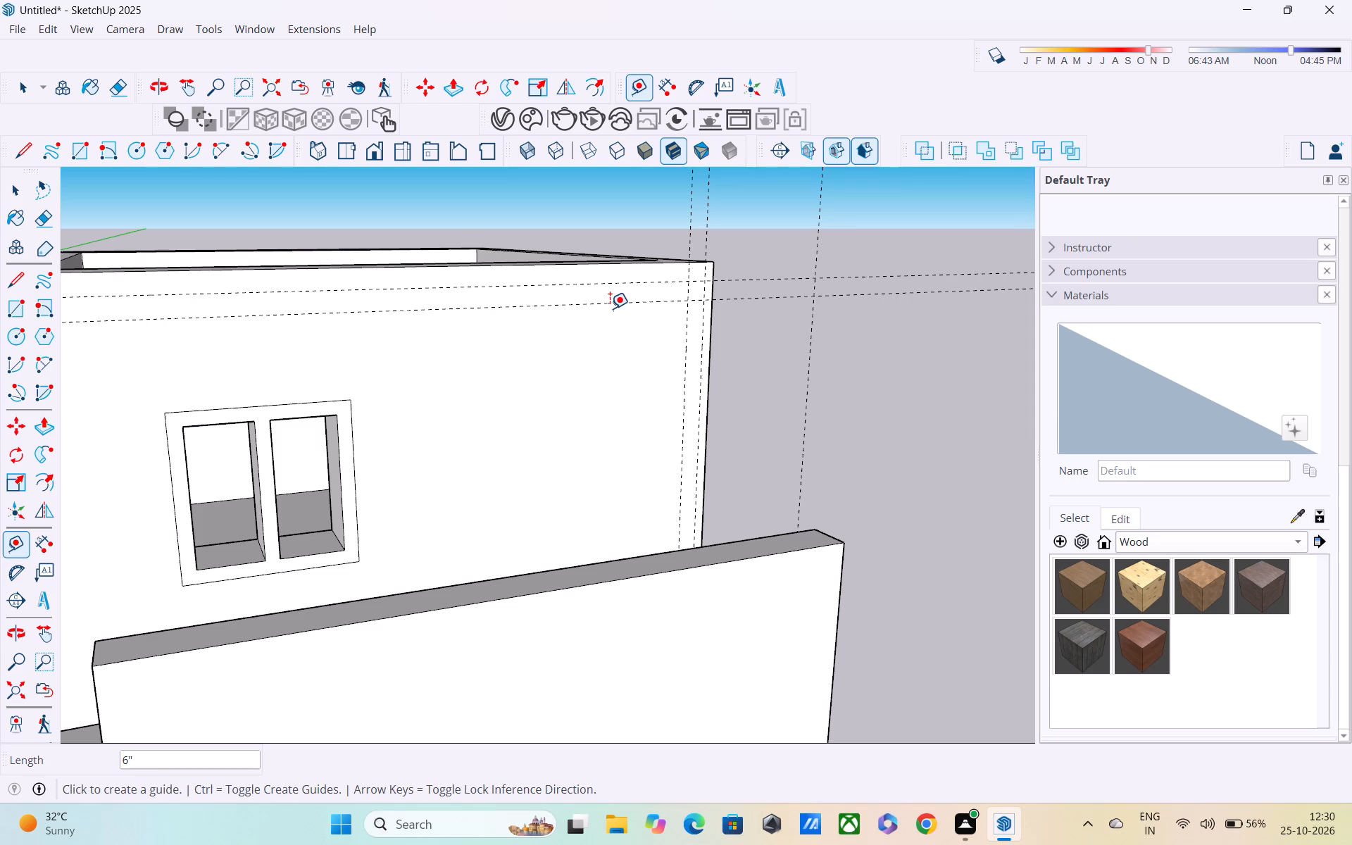
Draw a line up the vertical guide nearest the wall's corner, from the wall's base to the upper horizontal guide.
key("l")
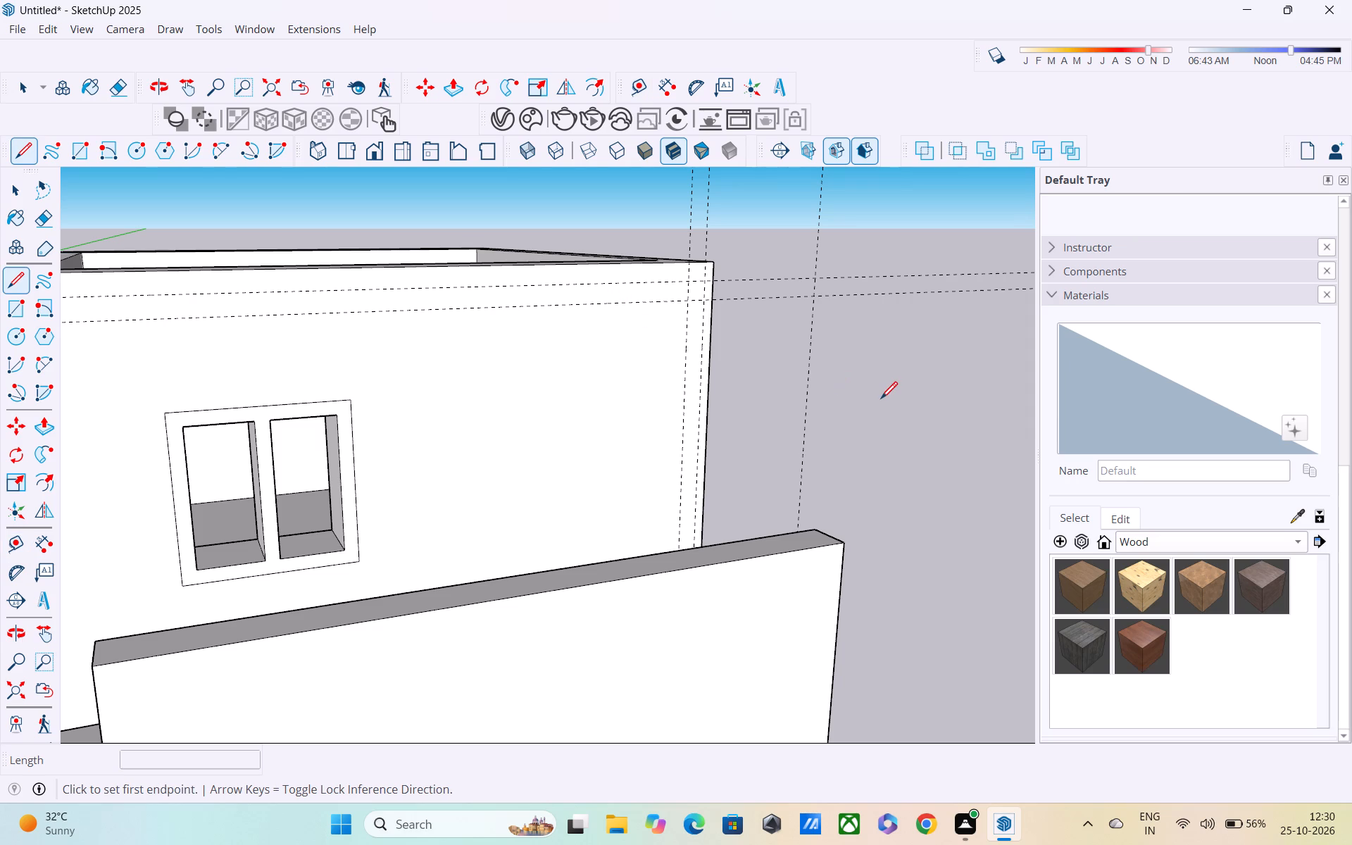
scroll(817, 453, "down", 1)
middle_click_drag(817, 453, 865, 381, "shift")
middle_click_drag(787, 374, 766, 472)
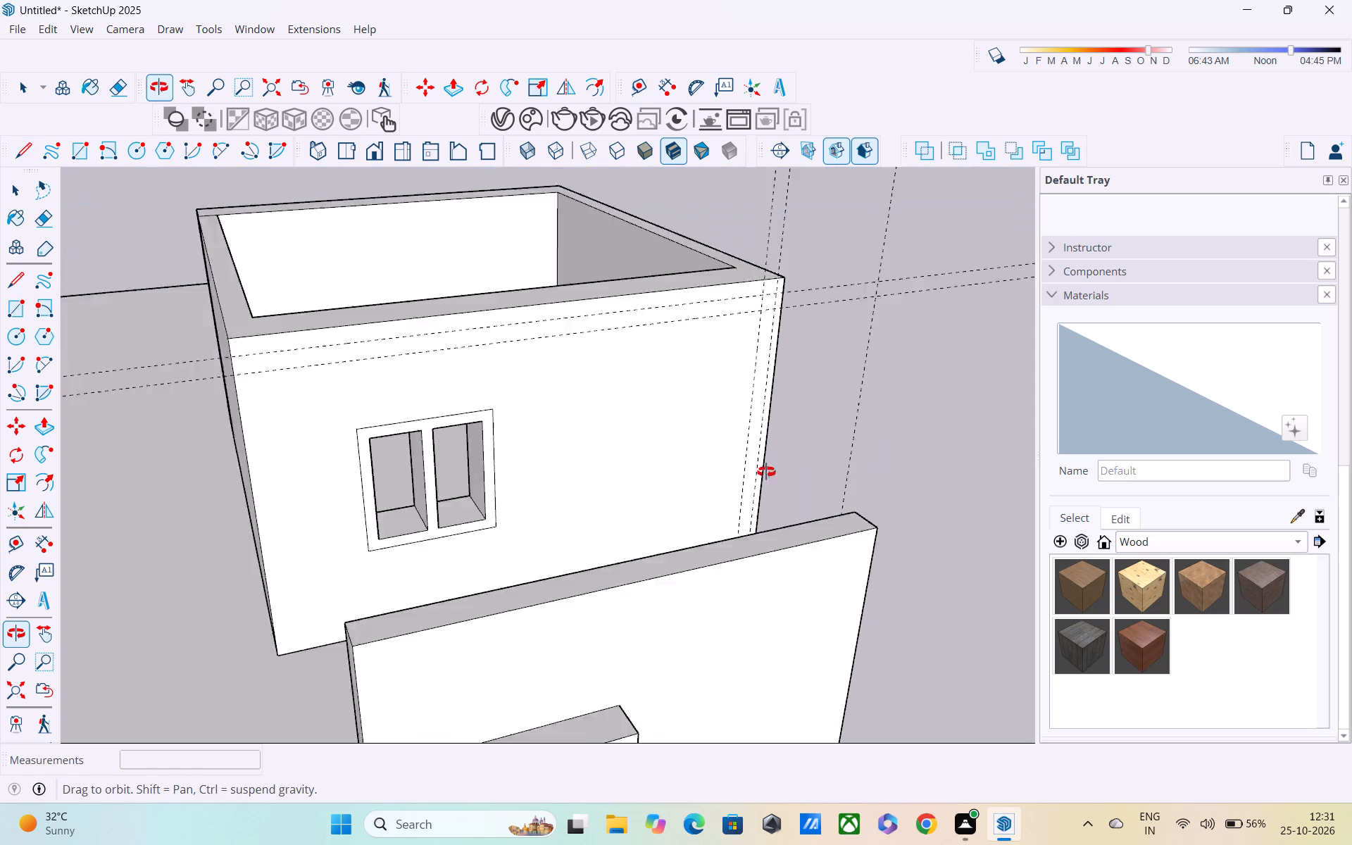
middle_click_drag(766, 472, 699, 531)
scroll(708, 603, "up", 4)
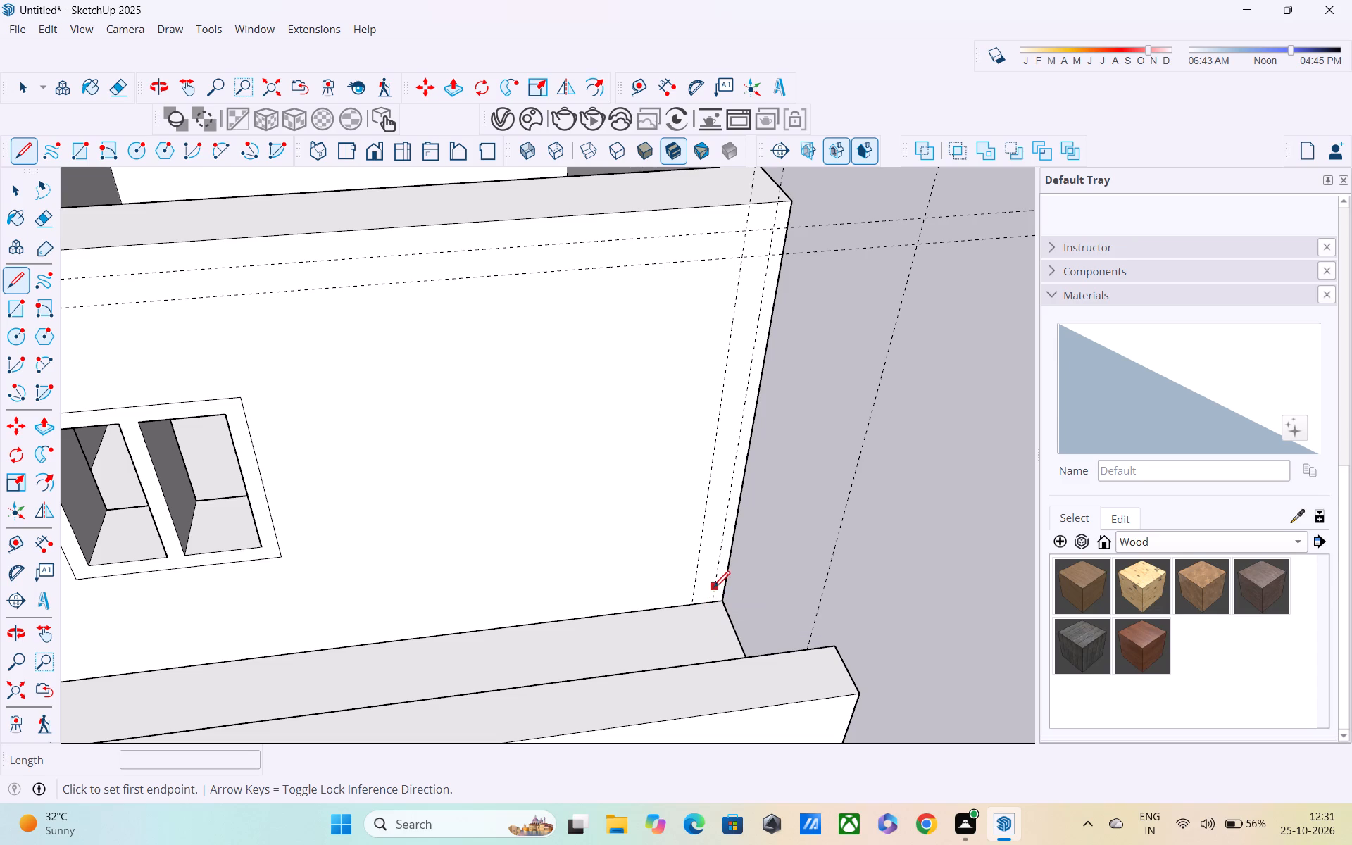
scroll(713, 597, "up", 3)
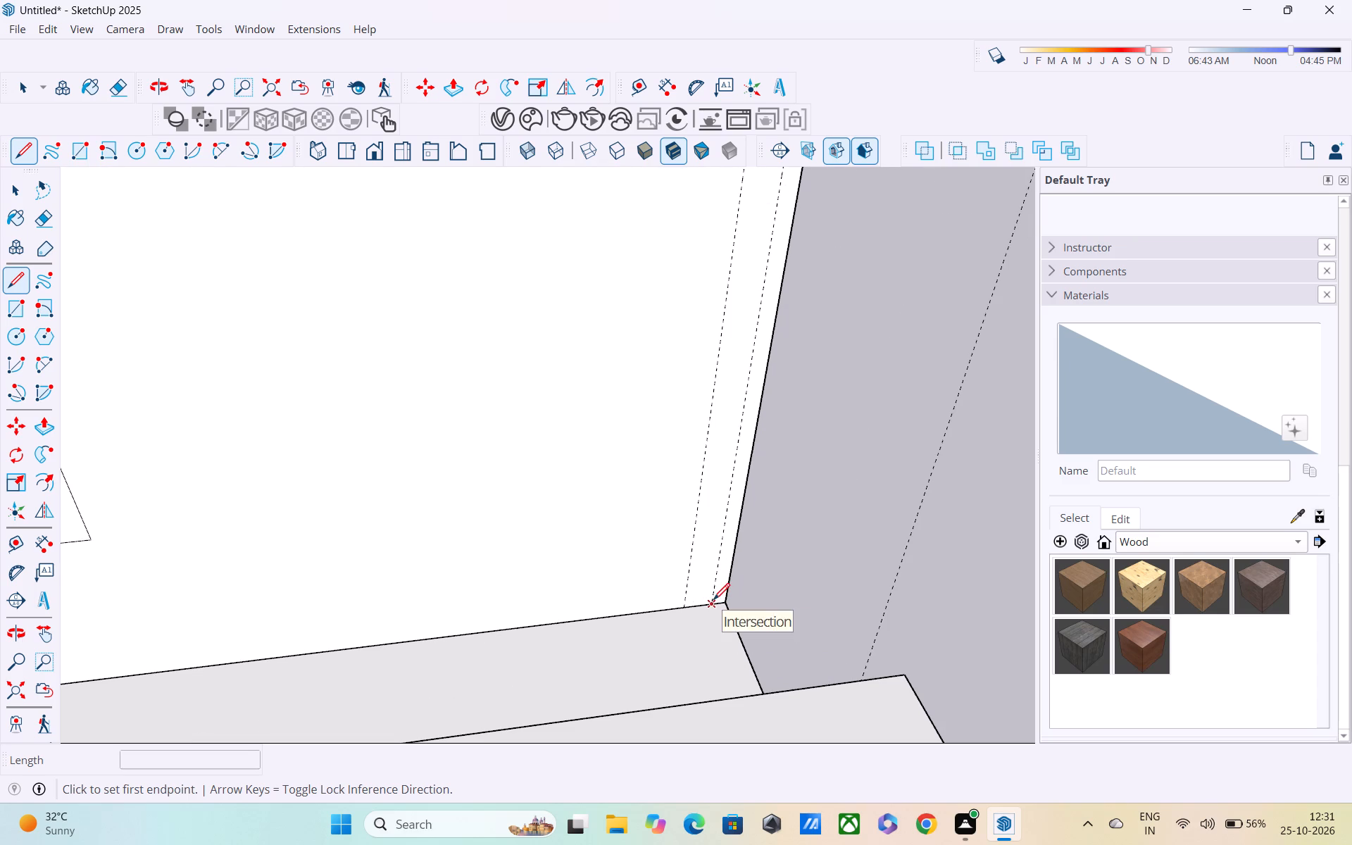
left_click(714, 602)
middle_click_drag(724, 468, 724, 731, "shift")
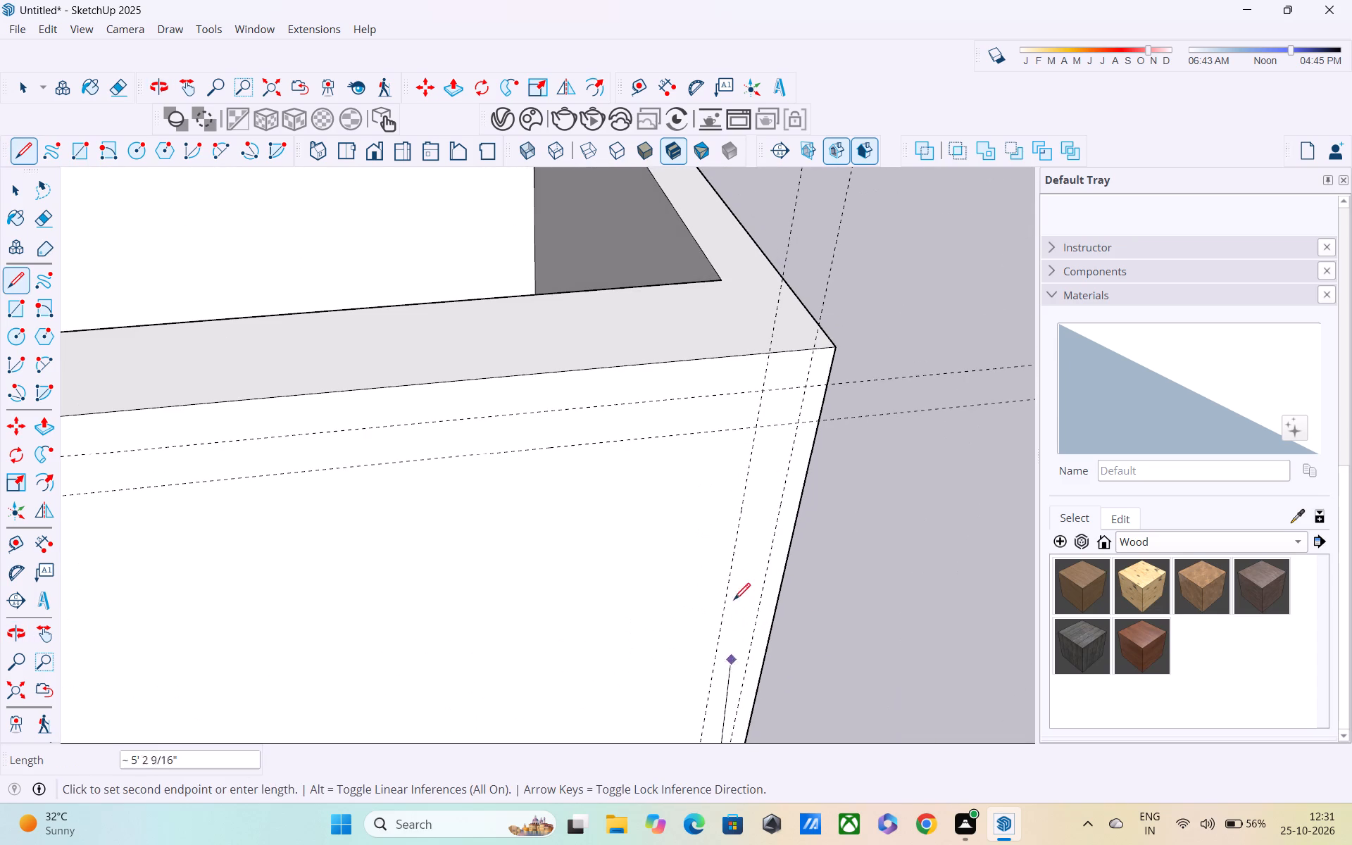
left_click(806, 387)
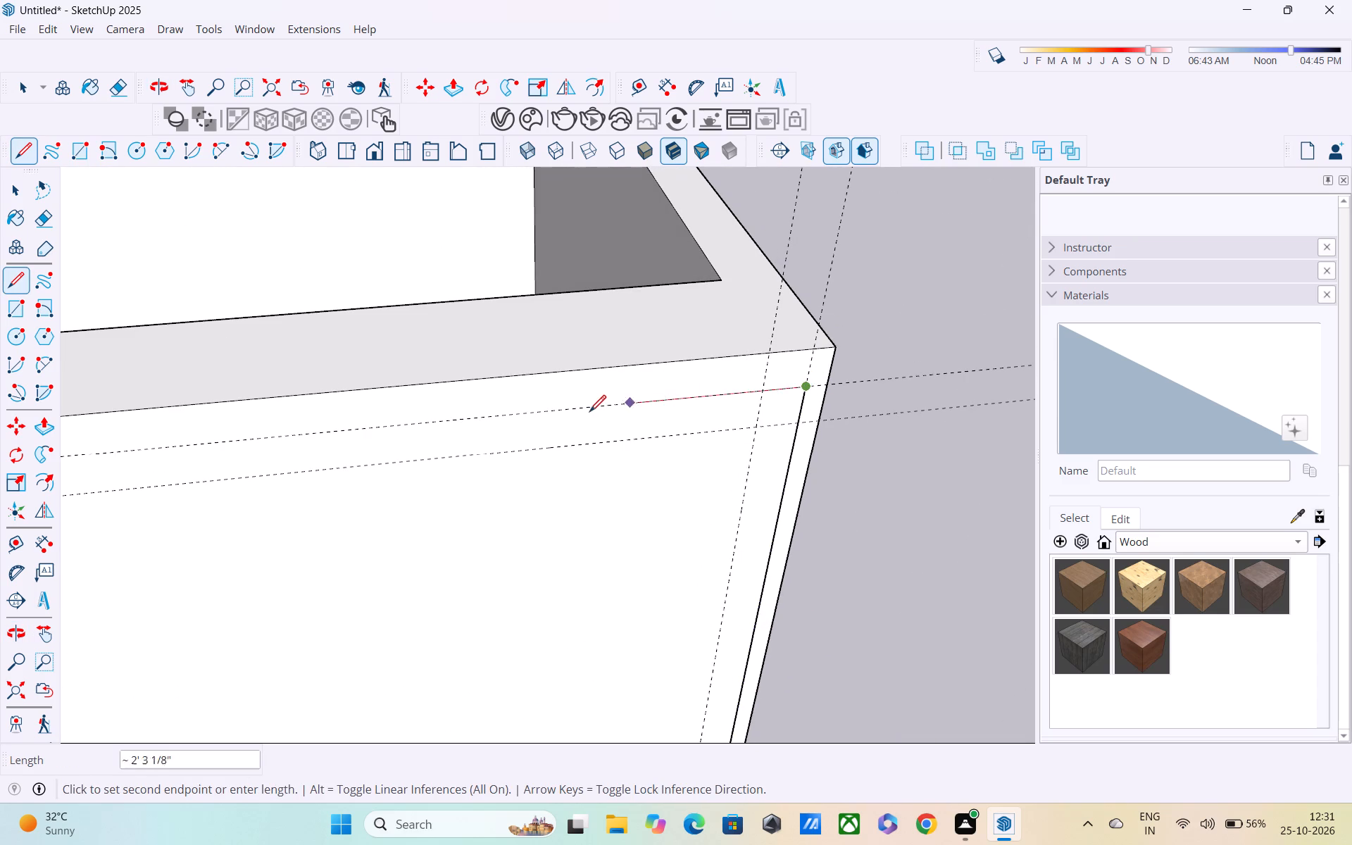
Continue the line 16' 6" along the upper horizontal guide to the opposite corner of the wall.
middle_click_drag(606, 425, 939, 406, "shift")
middle_click_drag(651, 432, 885, 425, "shift")
scroll(634, 437, "down", 3)
middle_click_drag(634, 437, 872, 430, "shift")
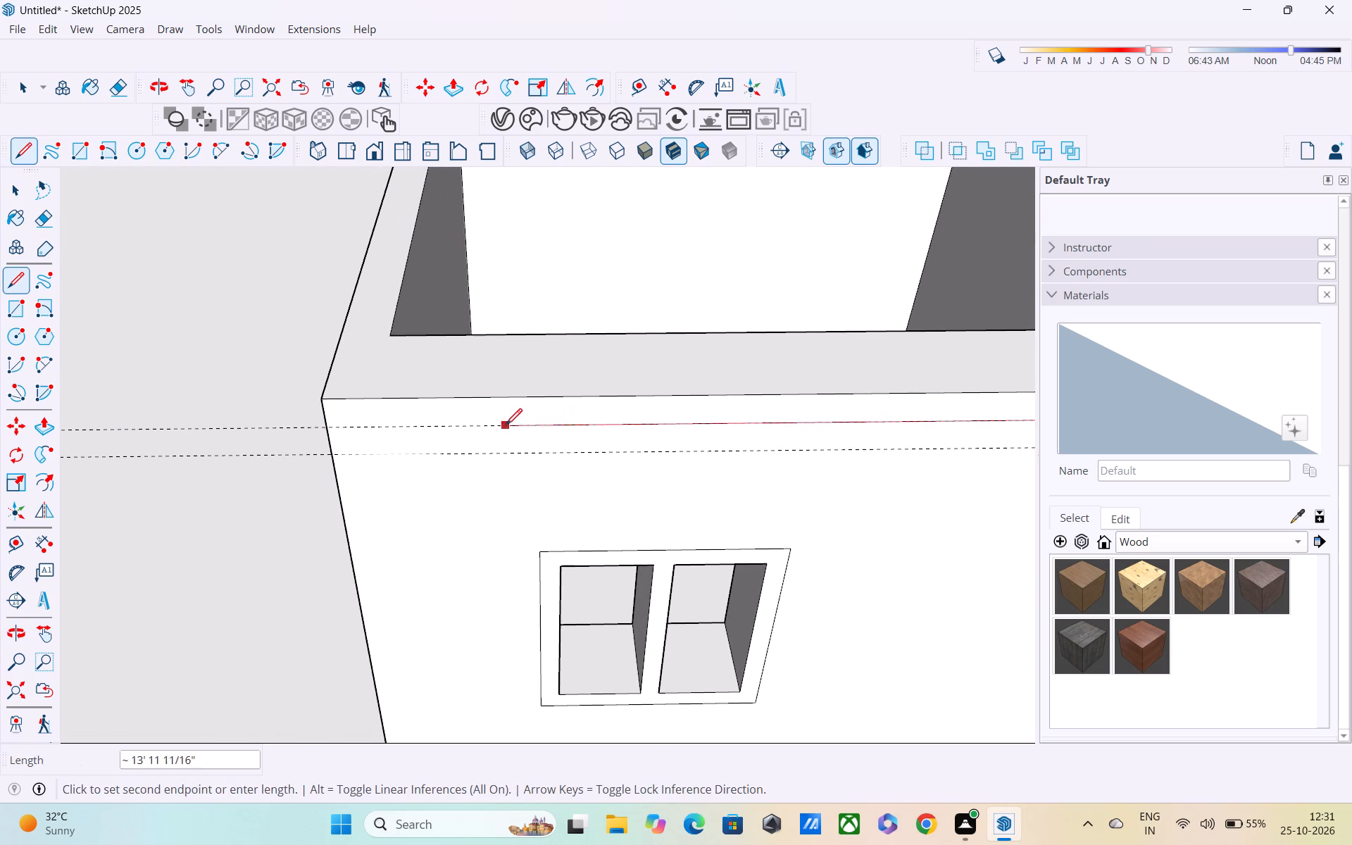
middle_click_drag(506, 427, 833, 426, "shift")
left_click(654, 430)
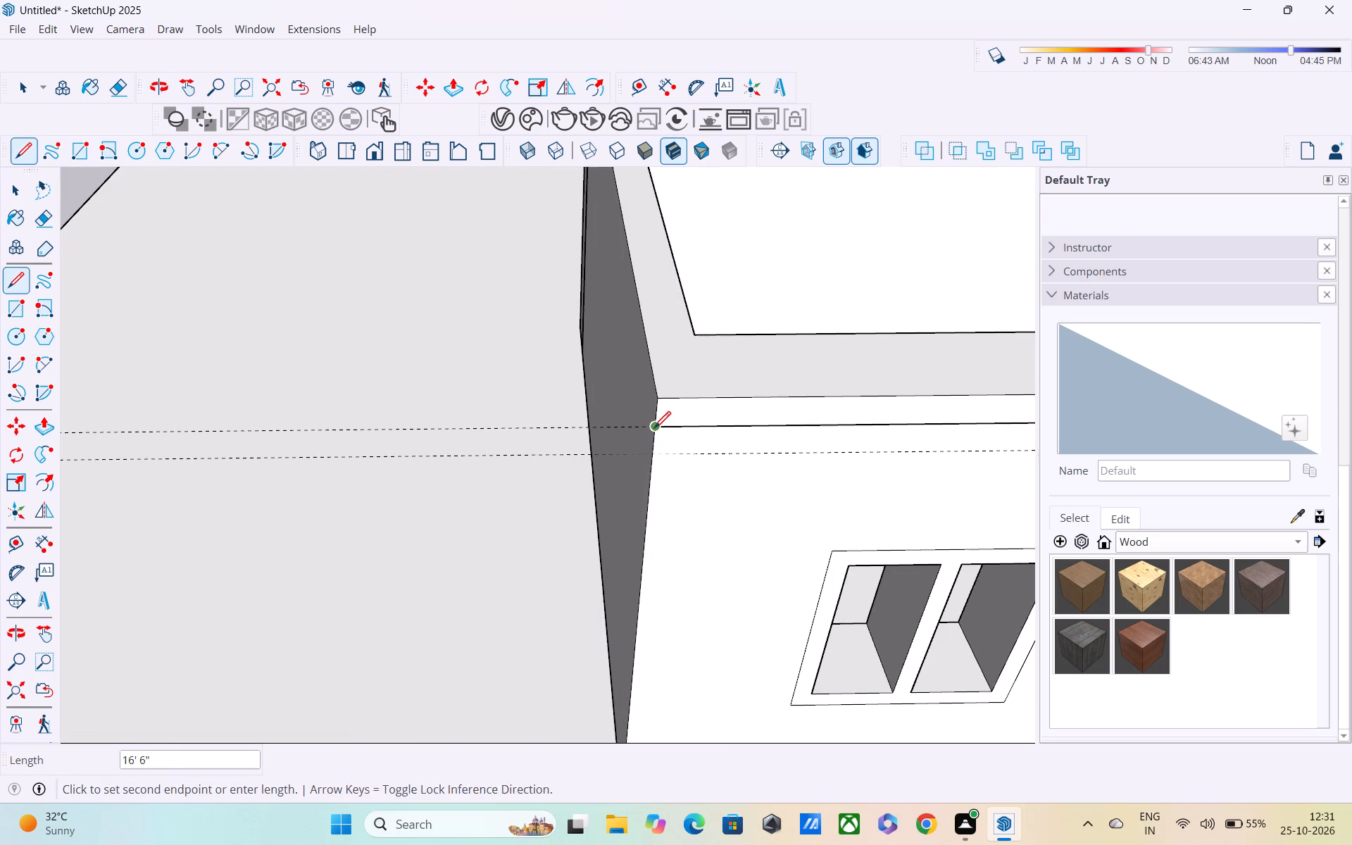
Continue the line down the wall's corner edge to the lower horizontal guide.
middle_click_drag(647, 468, 582, 356)
scroll(582, 371, "down", 2)
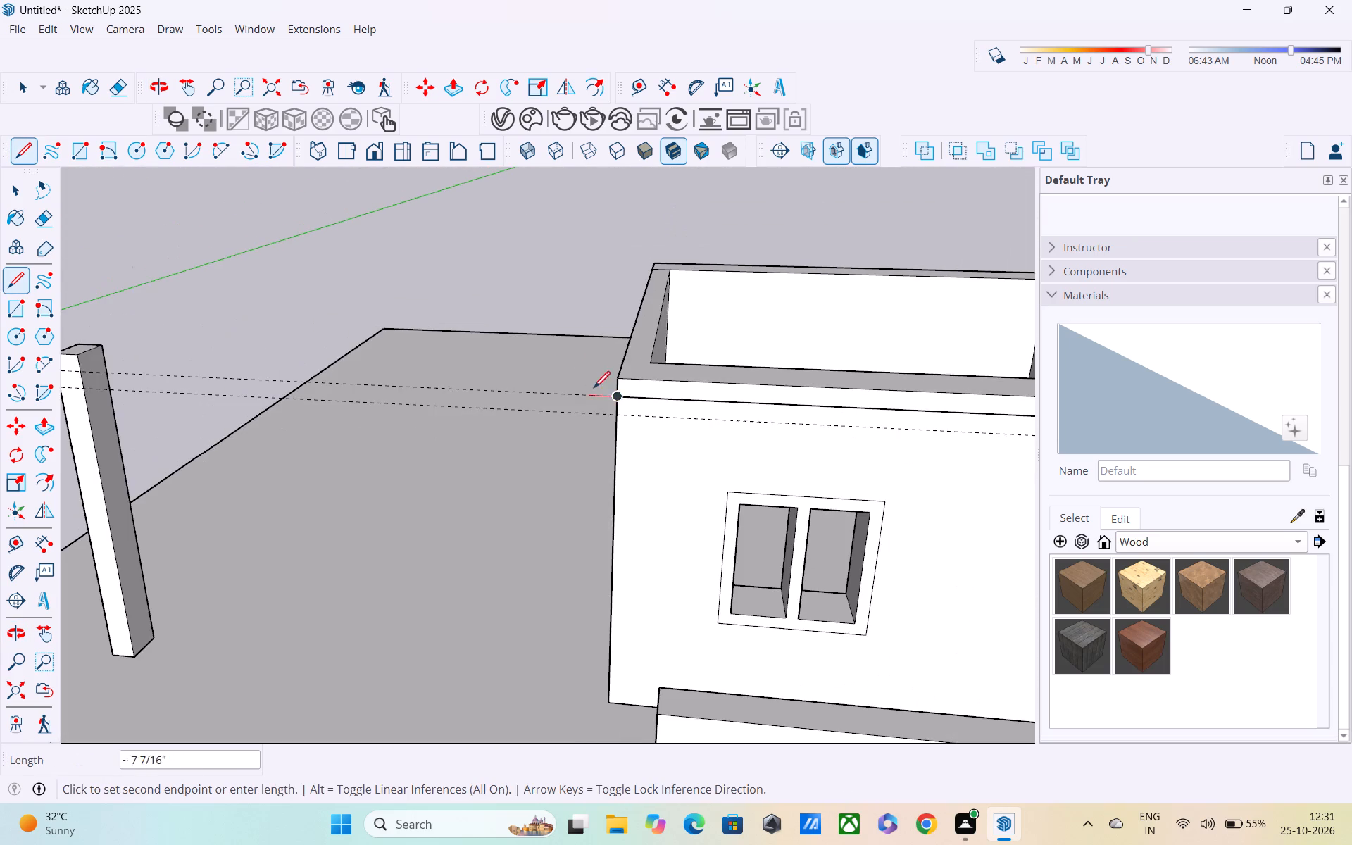
middle_click_drag(594, 389, 599, 339)
middle_click_drag(601, 333, 505, 498)
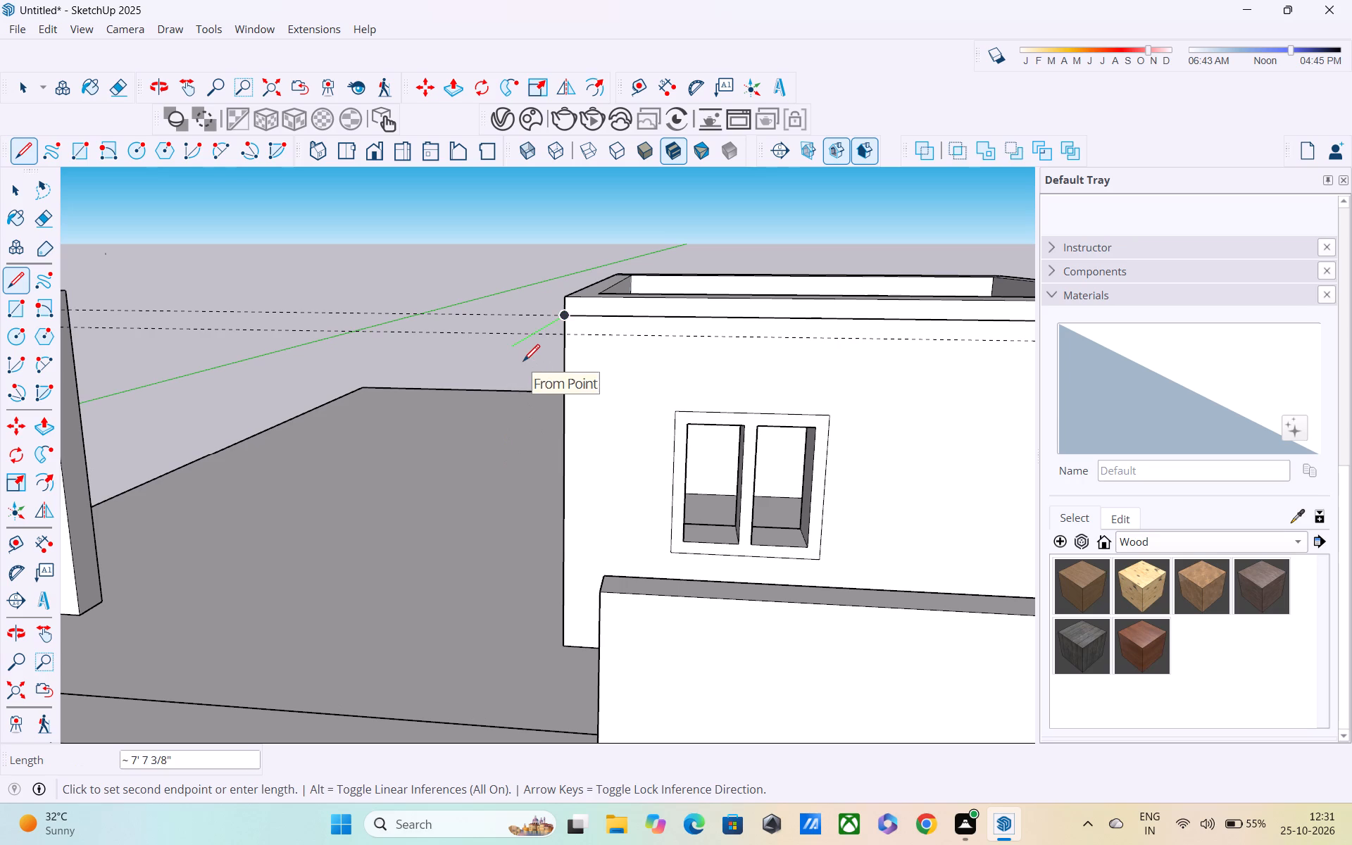
left_click(562, 339)
Continue the line 16' along the lower horizontal guide to its intersection with the inner vertical guide.
middle_click_drag(626, 344, 232, 353)
scroll(373, 360, "down", 2)
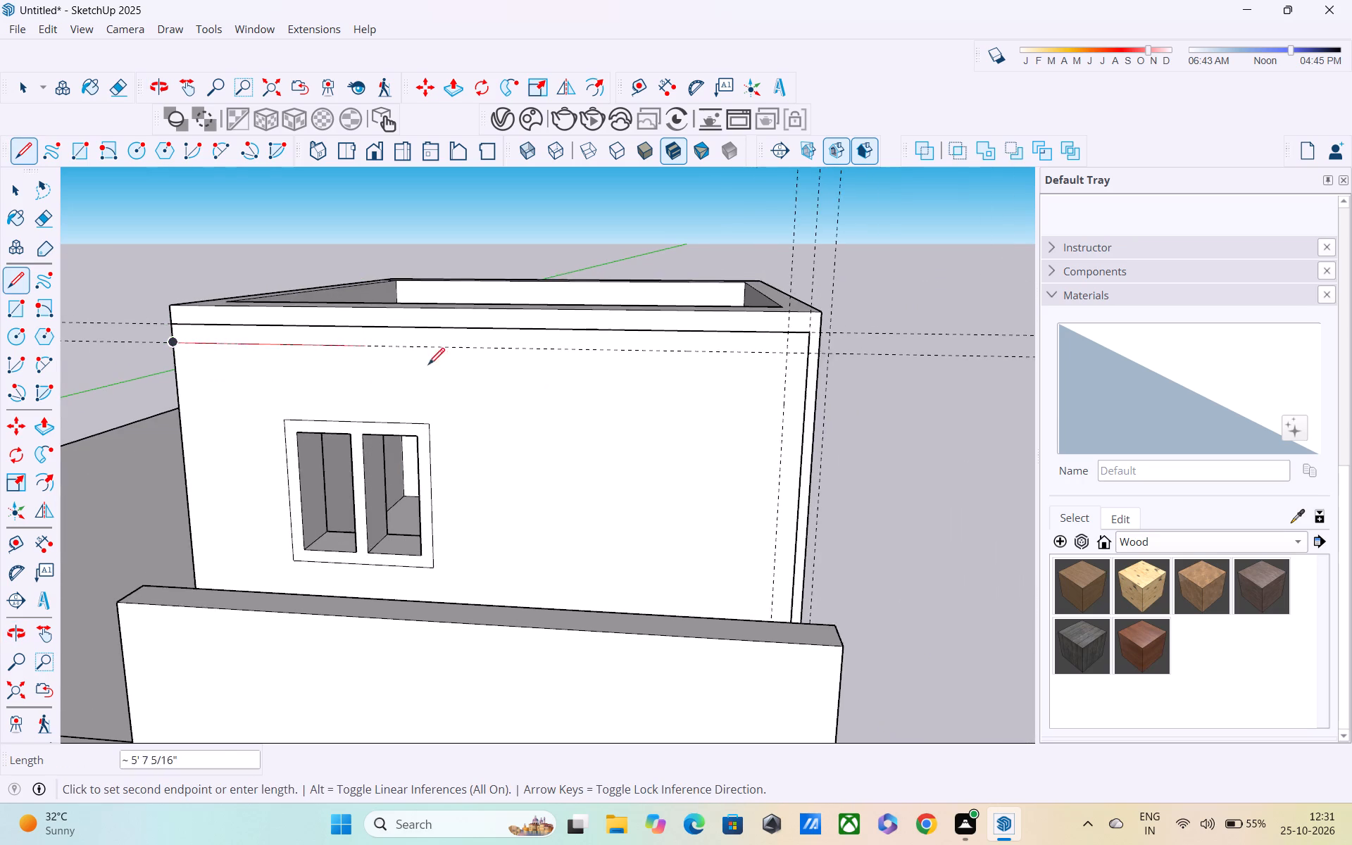
scroll(428, 366, "down", 1)
scroll(678, 363, "up", 3)
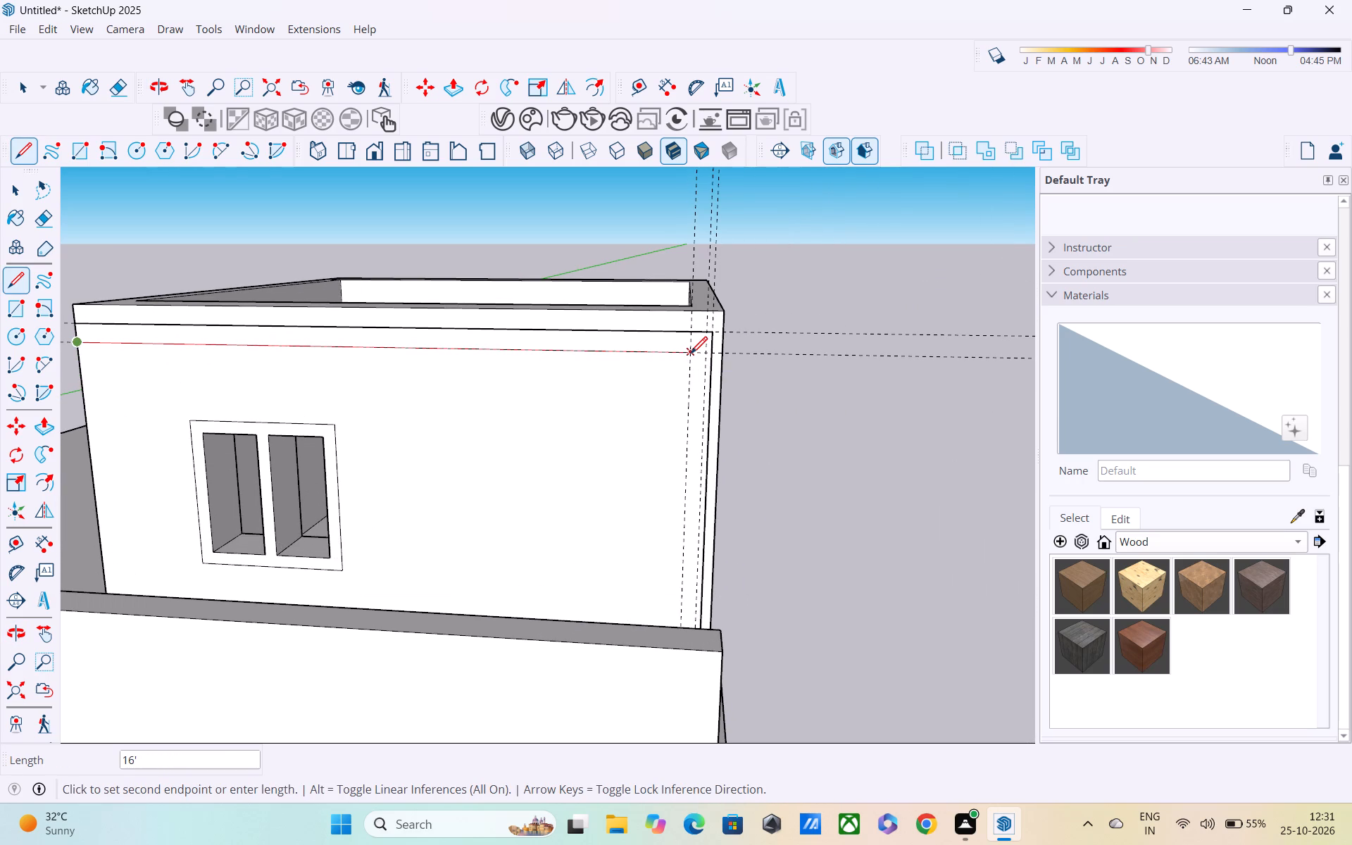
left_click(691, 355)
Draw the inner vertical line 9' 1/8" down along its guide to the base of the wall.
middle_click_drag(679, 467, 675, 363, "shift")
middle_click_drag(669, 387, 669, 396)
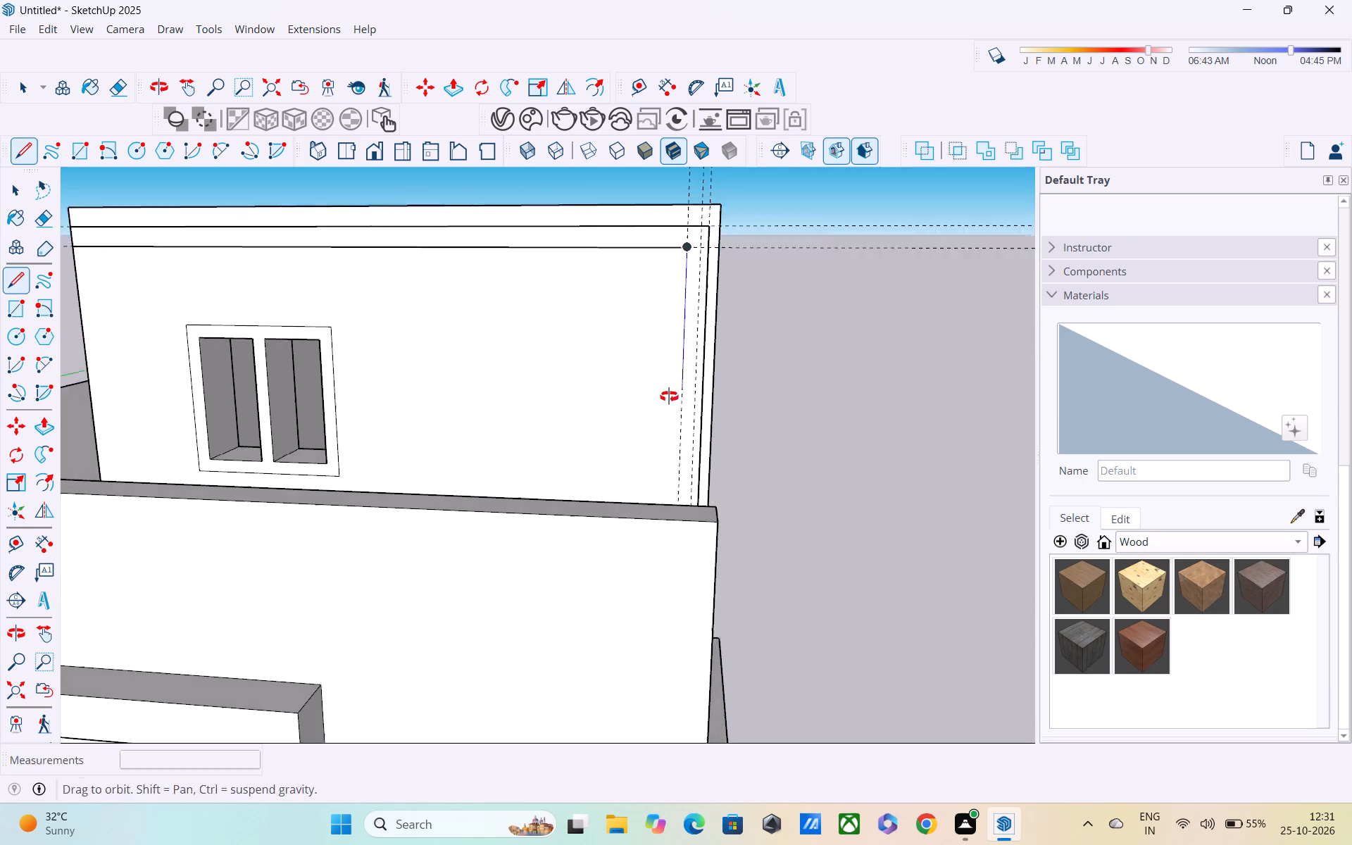
middle_click_drag(669, 396, 666, 496)
scroll(687, 536, "up", 4)
middle_click_drag(681, 537, 674, 433)
scroll(674, 433, "up", 1)
middle_click_drag(670, 537, 669, 561)
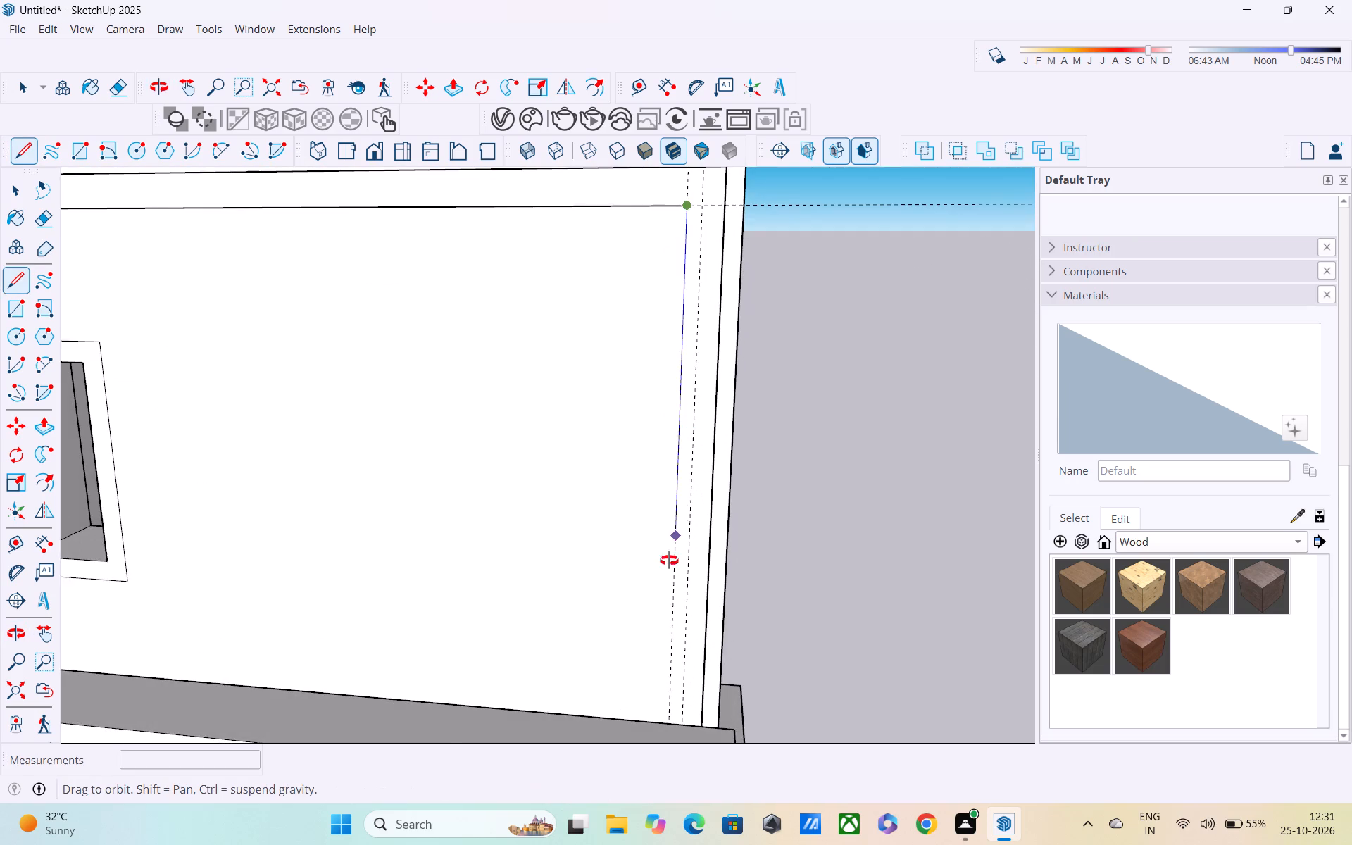
middle_click_drag(669, 561, 594, 553)
scroll(625, 630, "up", 3)
middle_click_drag(623, 602, 619, 529, "shift")
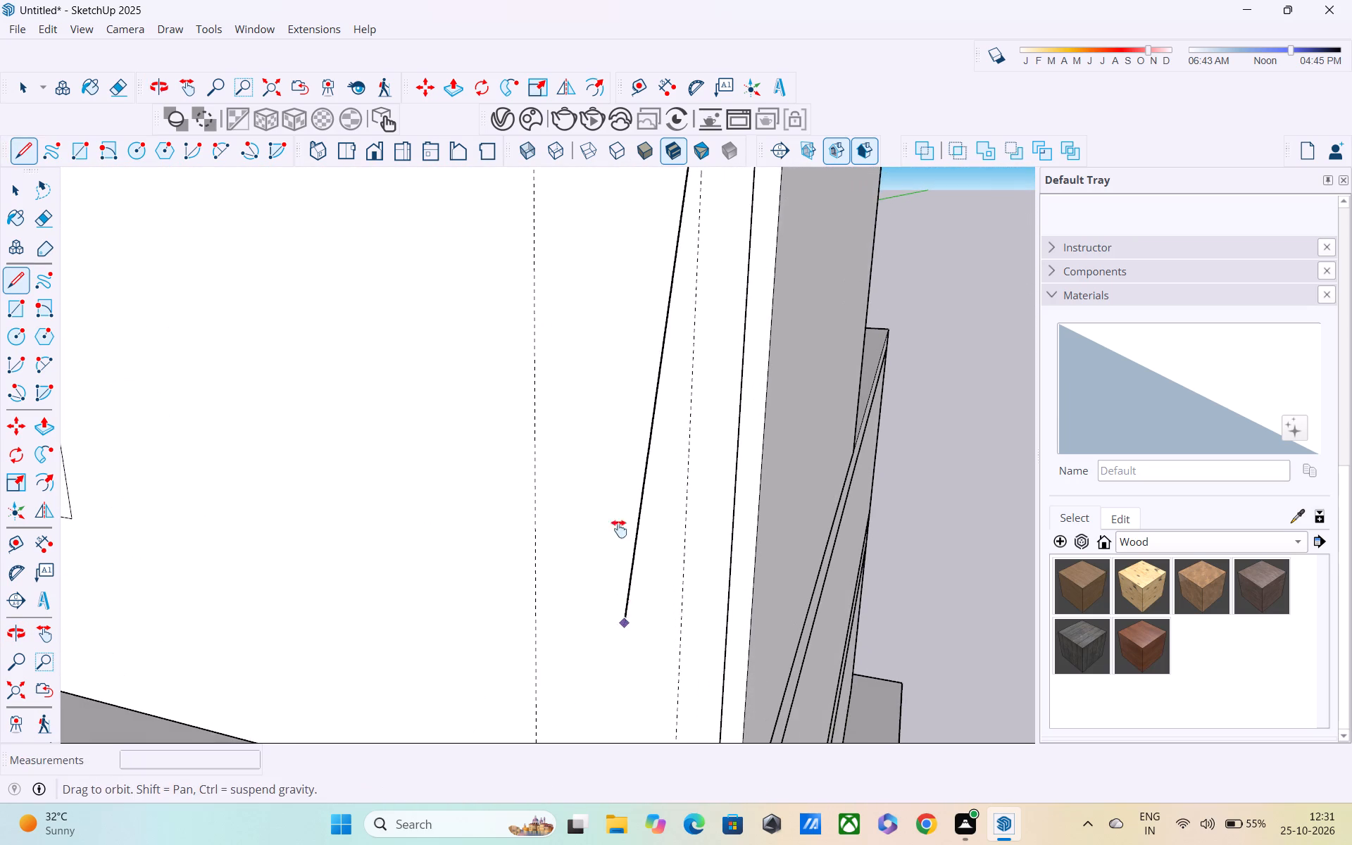
middle_click_drag(619, 529, 616, 383, "shift")
left_click(665, 644)
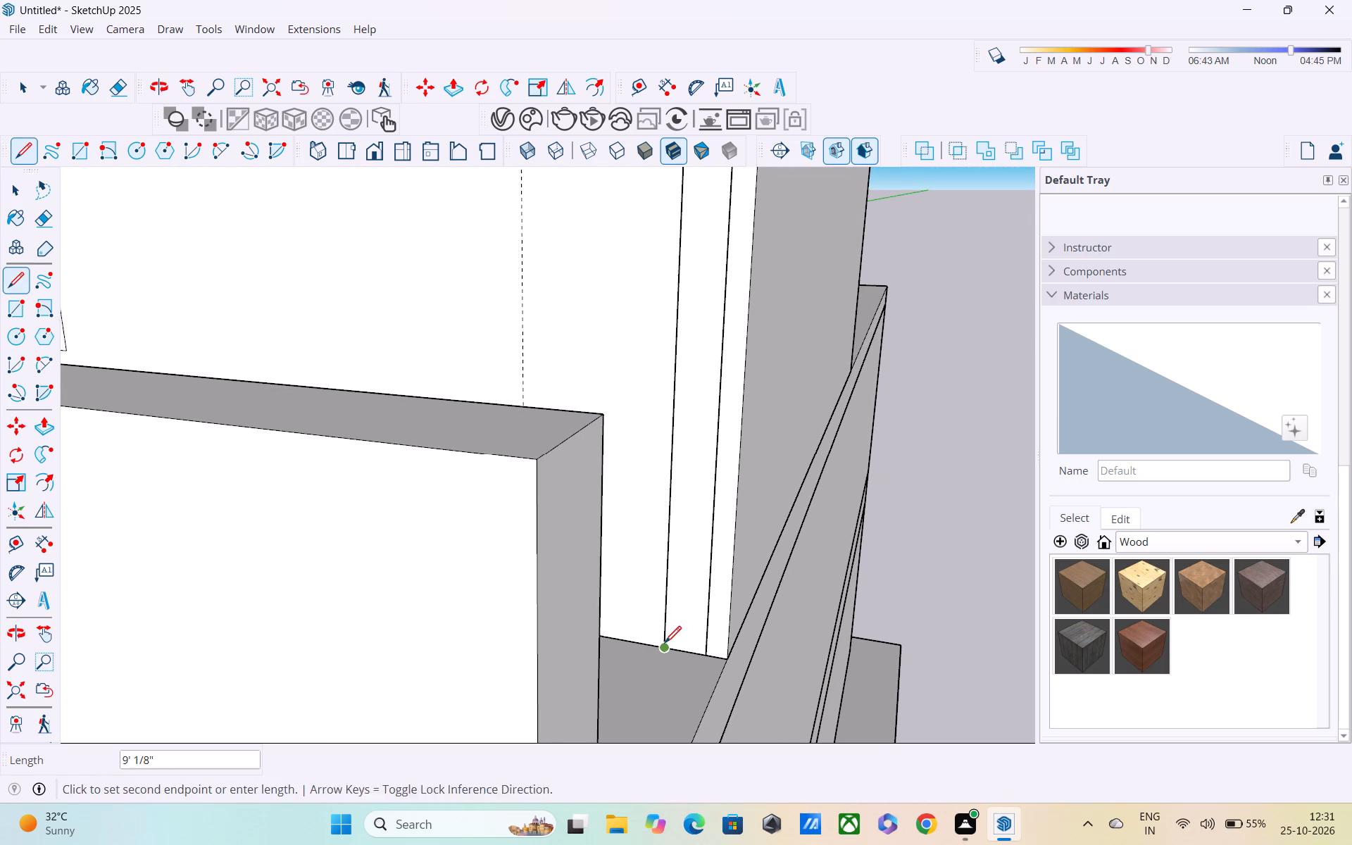
middle_click_drag(679, 636, 574, 668)
key("space")
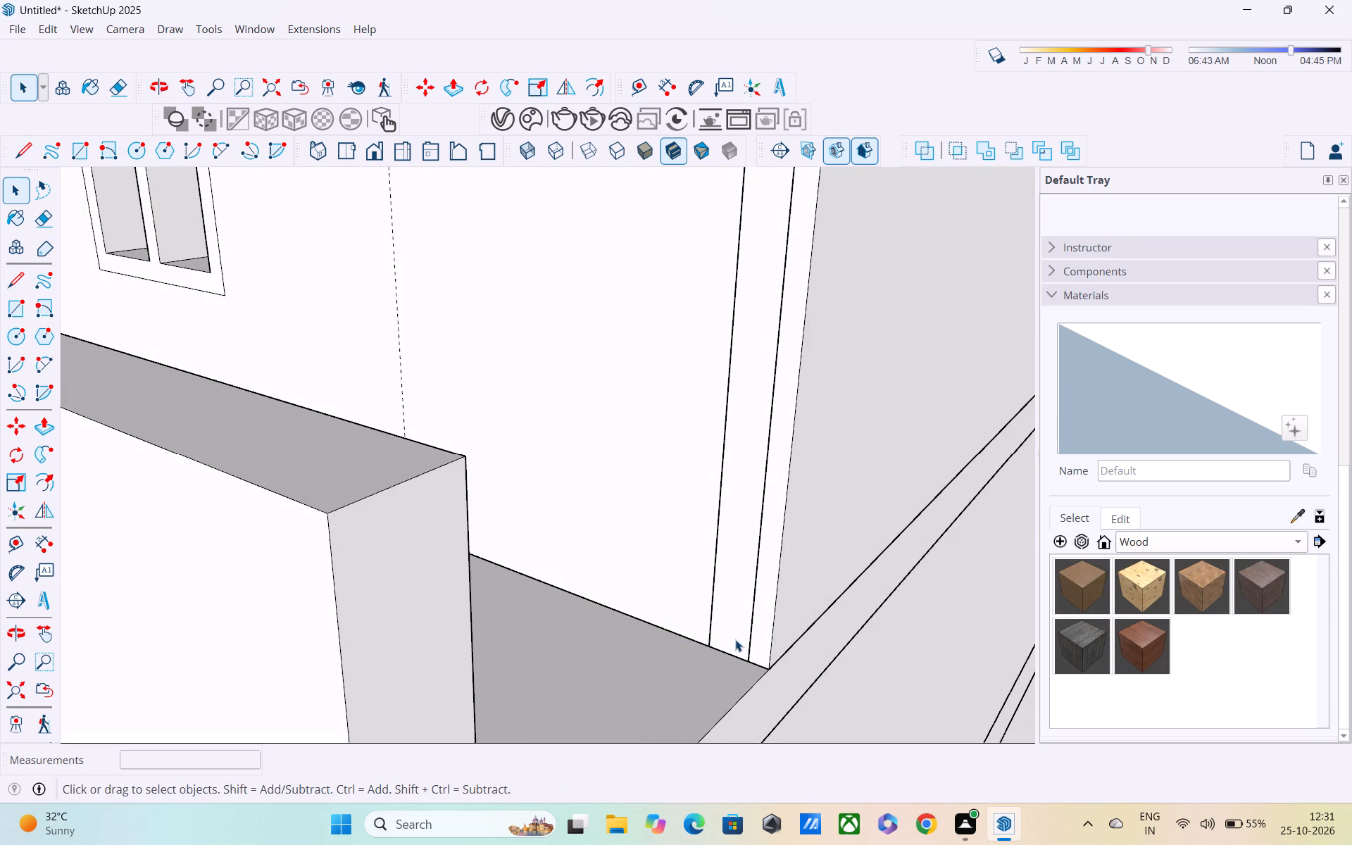
Close the base of the L-shaped band with a line between its two vertical edges.
key("l")
left_click(709, 649)
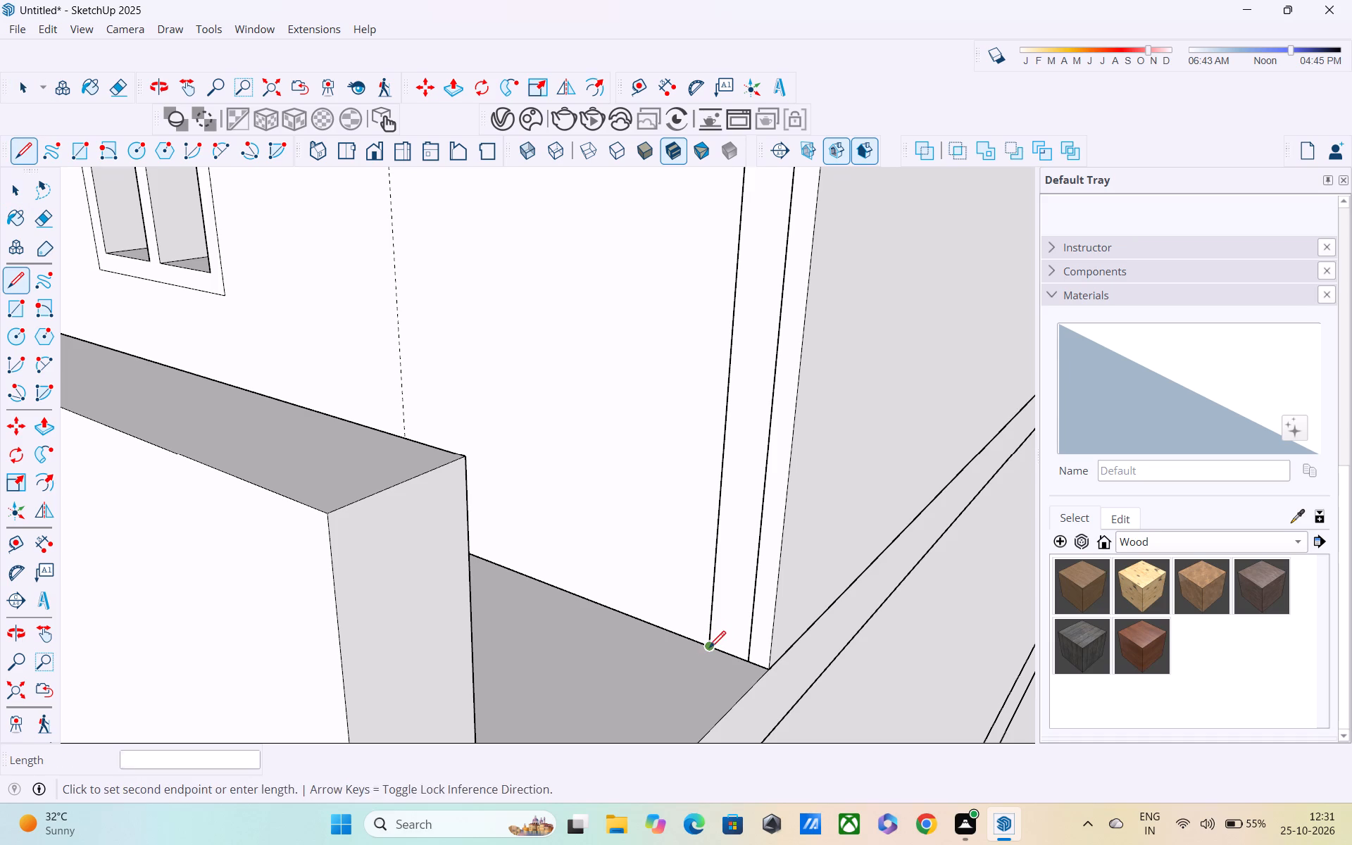
left_click(744, 663)
key("space")
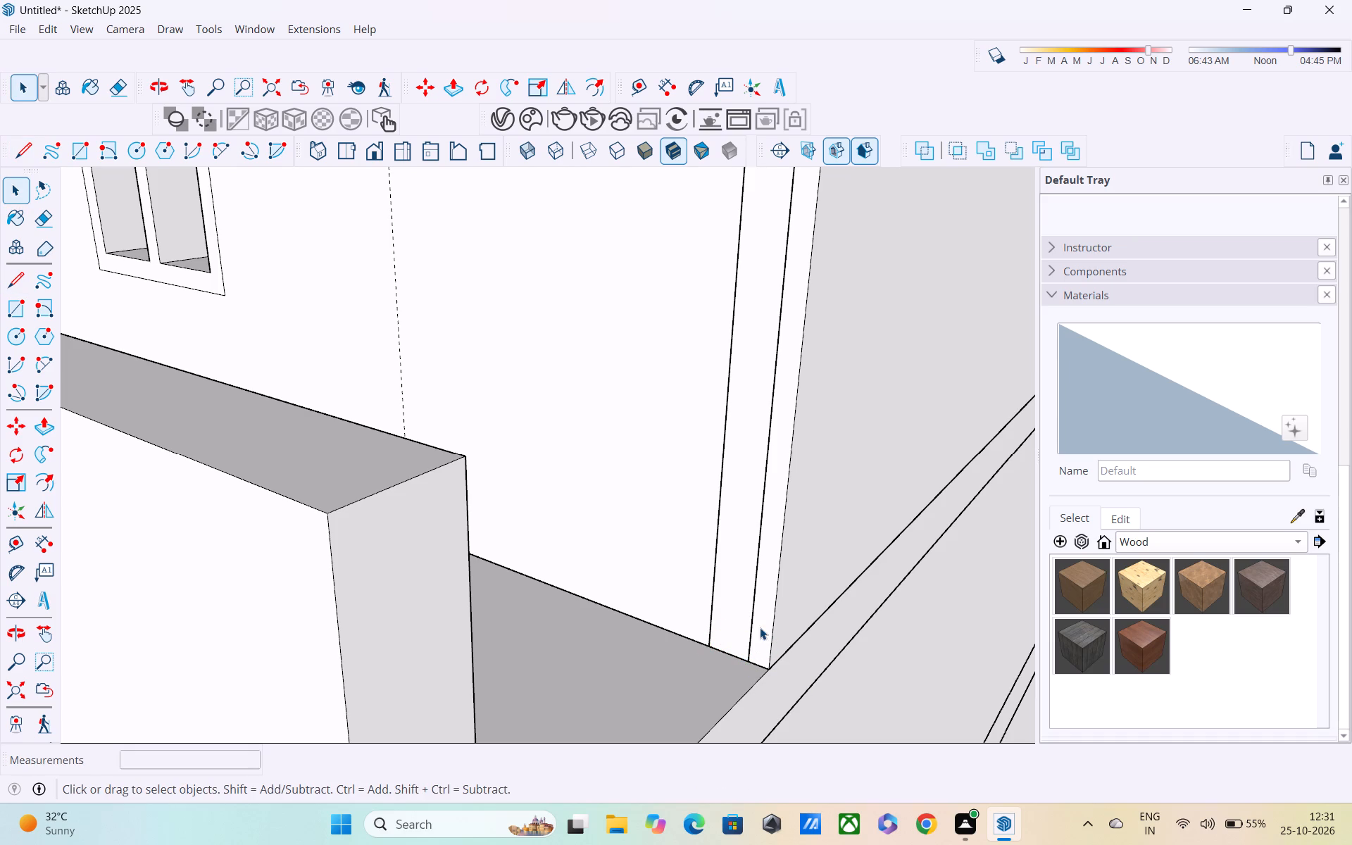
Push/Pull the L-shaped band's face out 2' from the upper-floor window wall.
key("p")
left_click(741, 564)
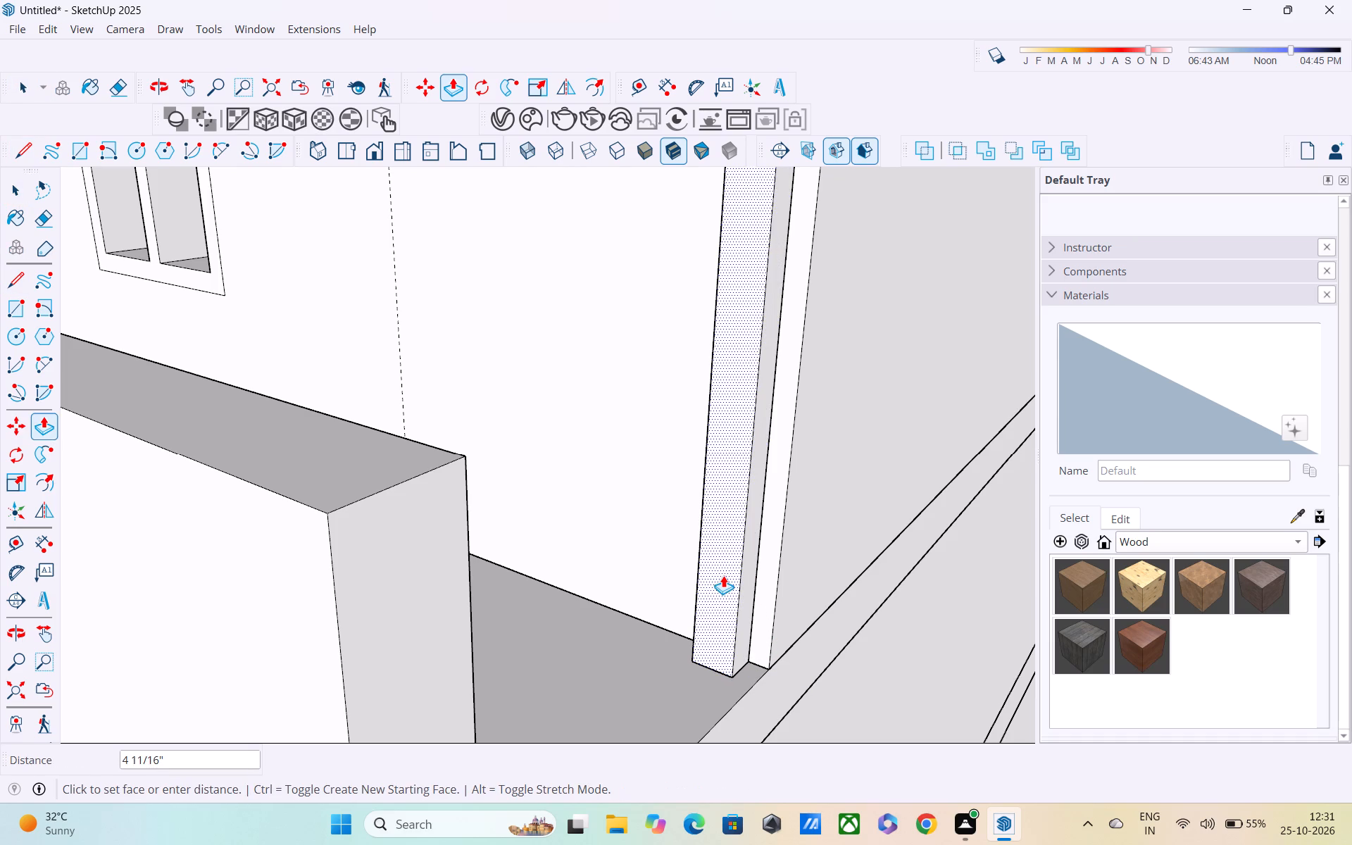
scroll(723, 575, "down", 2)
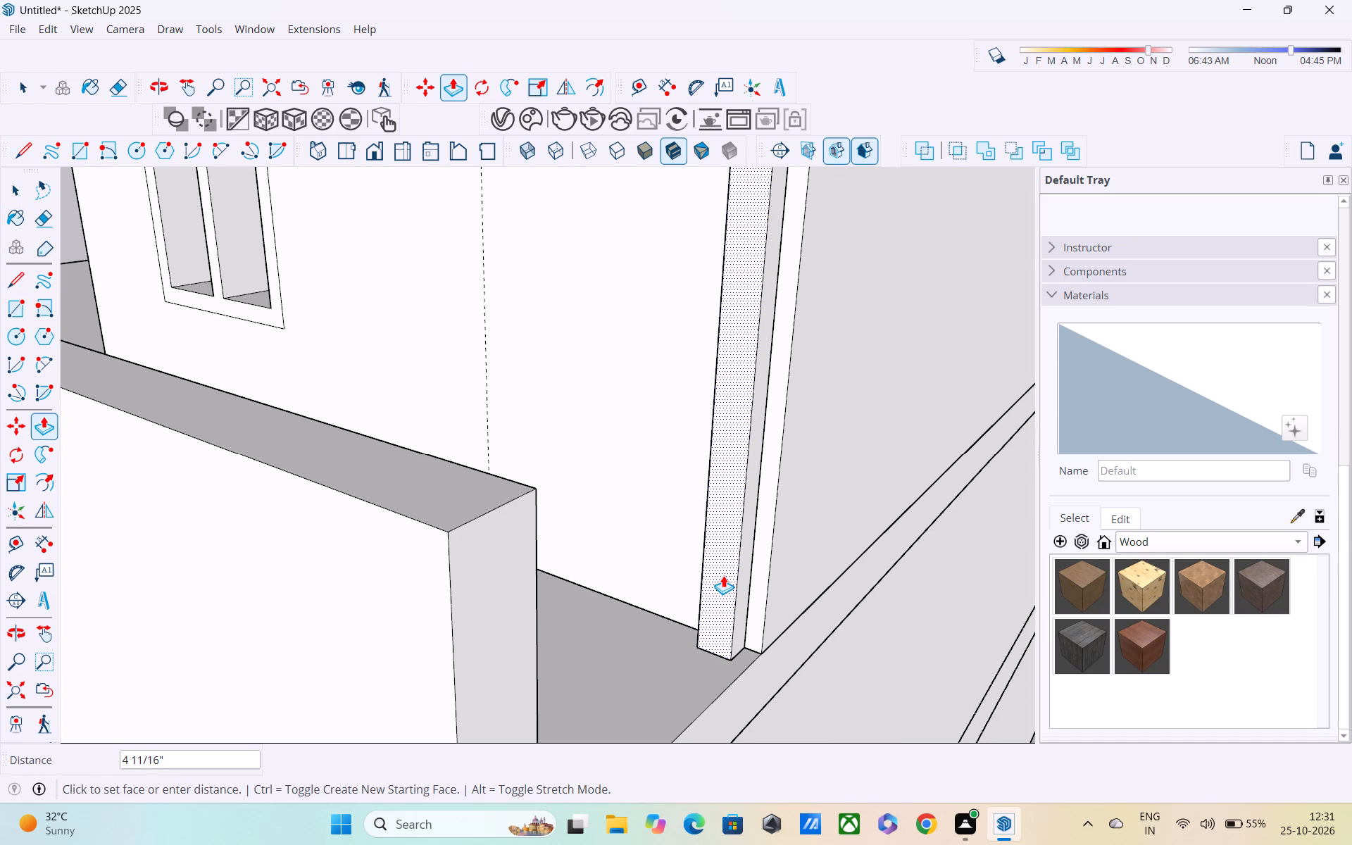
middle_click_drag(715, 575, 703, 527, "shift")
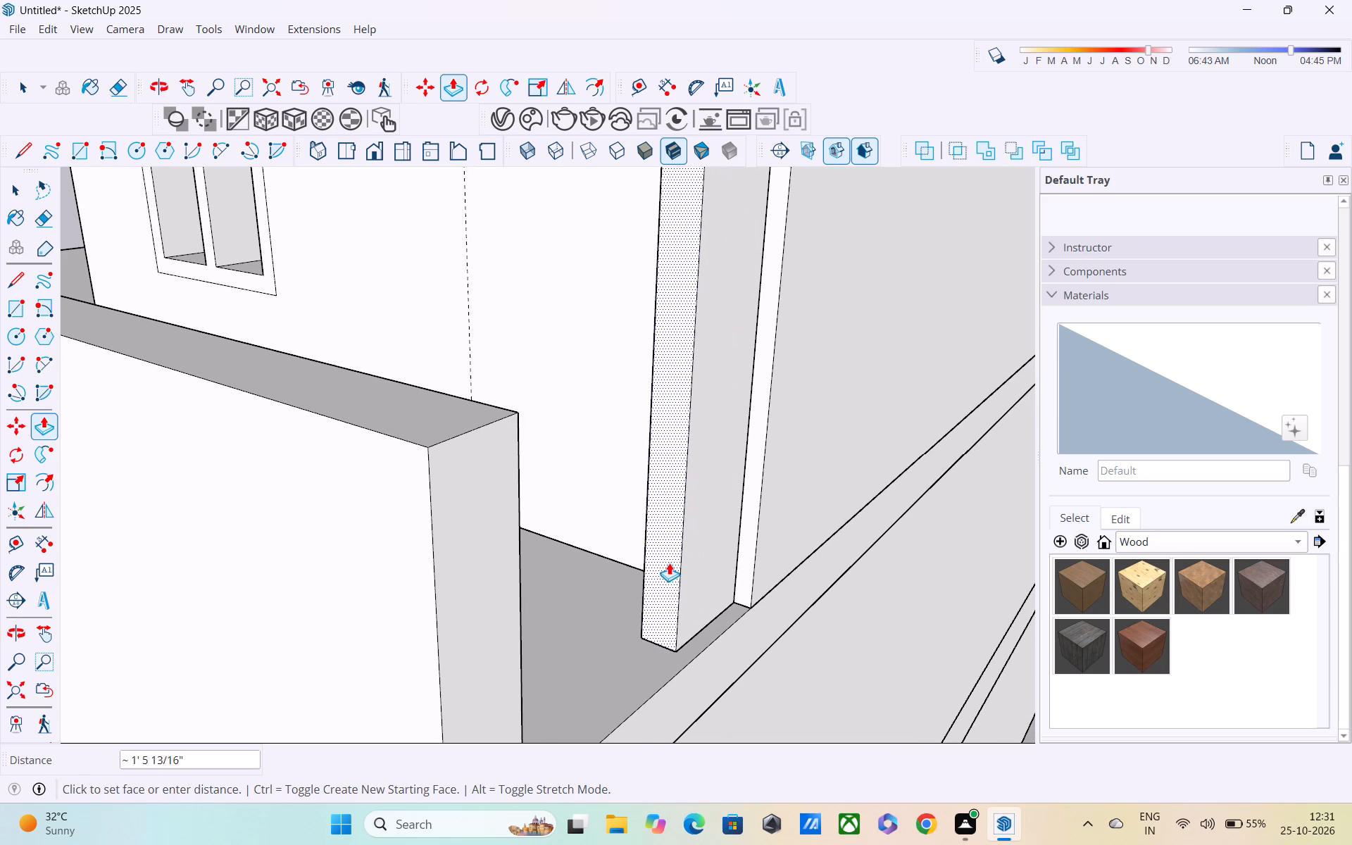
type("2'")
key("Return")
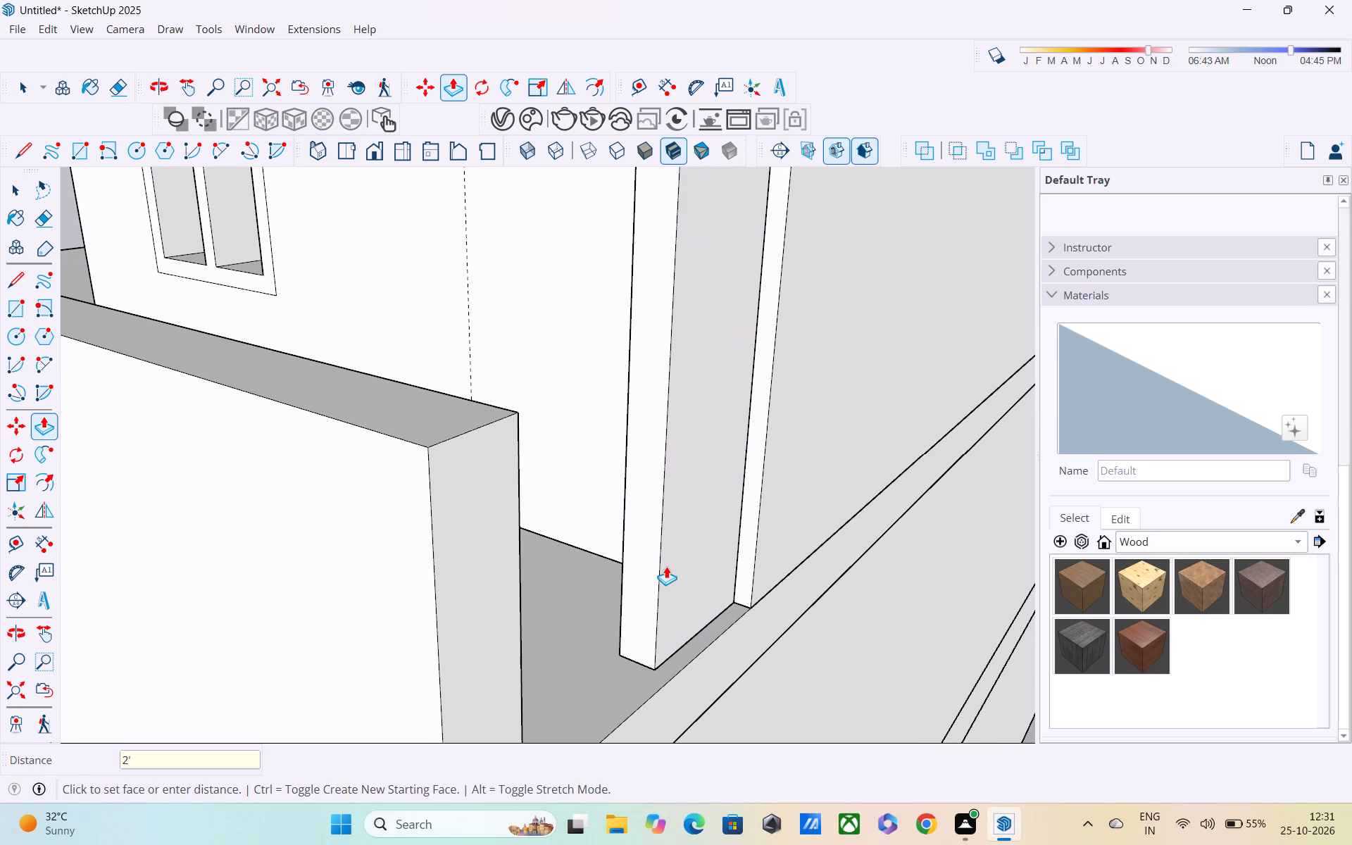
Extend the end face of the band's top arm about 14' 3 3/8" beyond the wall corner, towards the terrace column.
scroll(666, 561, "up", 1)
scroll(596, 314, "down", 4)
middle_click_drag(561, 363, 770, 422, "shift")
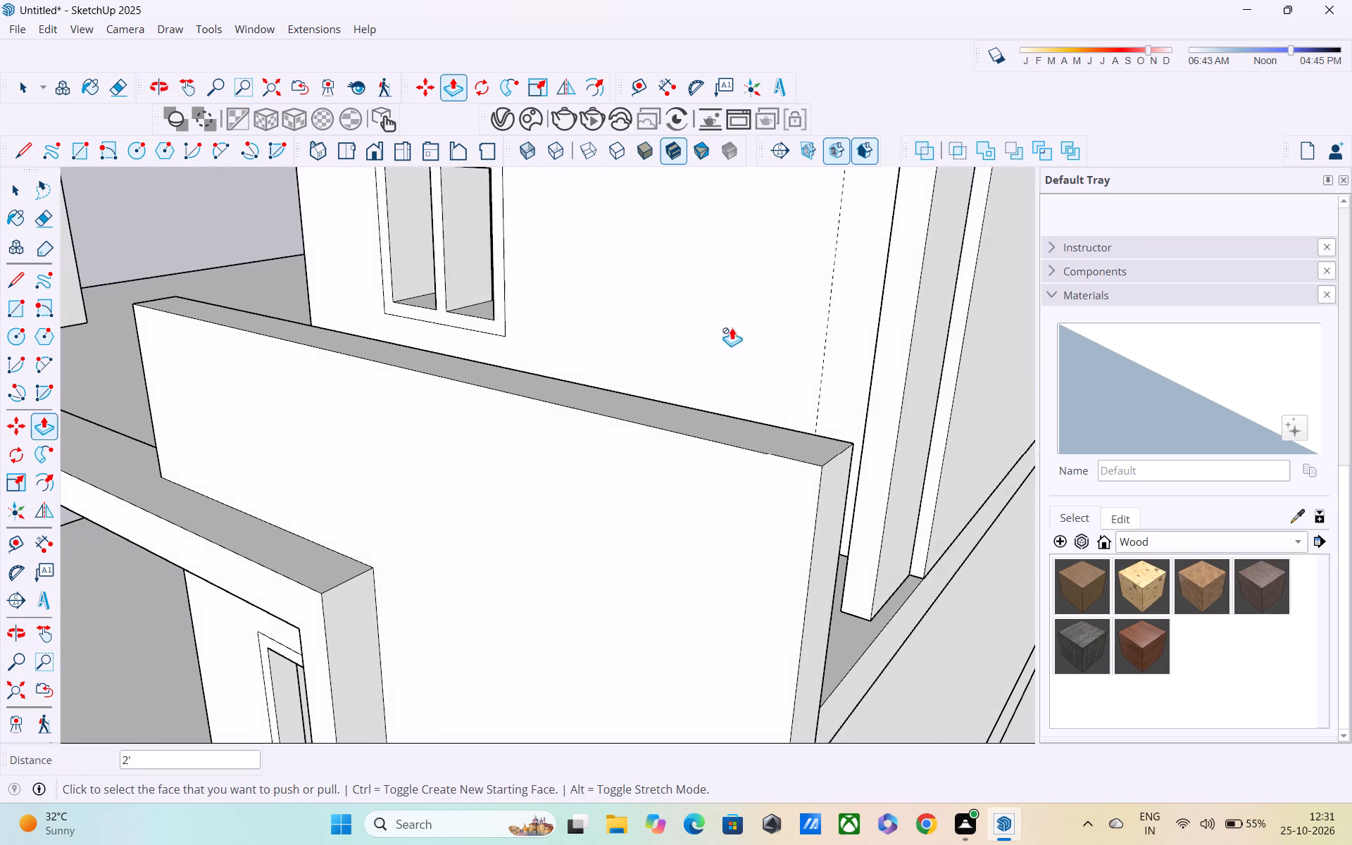
scroll(732, 327, "down", 5)
middle_click_drag(656, 283, 905, 433)
middle_click_drag(741, 373, 1015, 452)
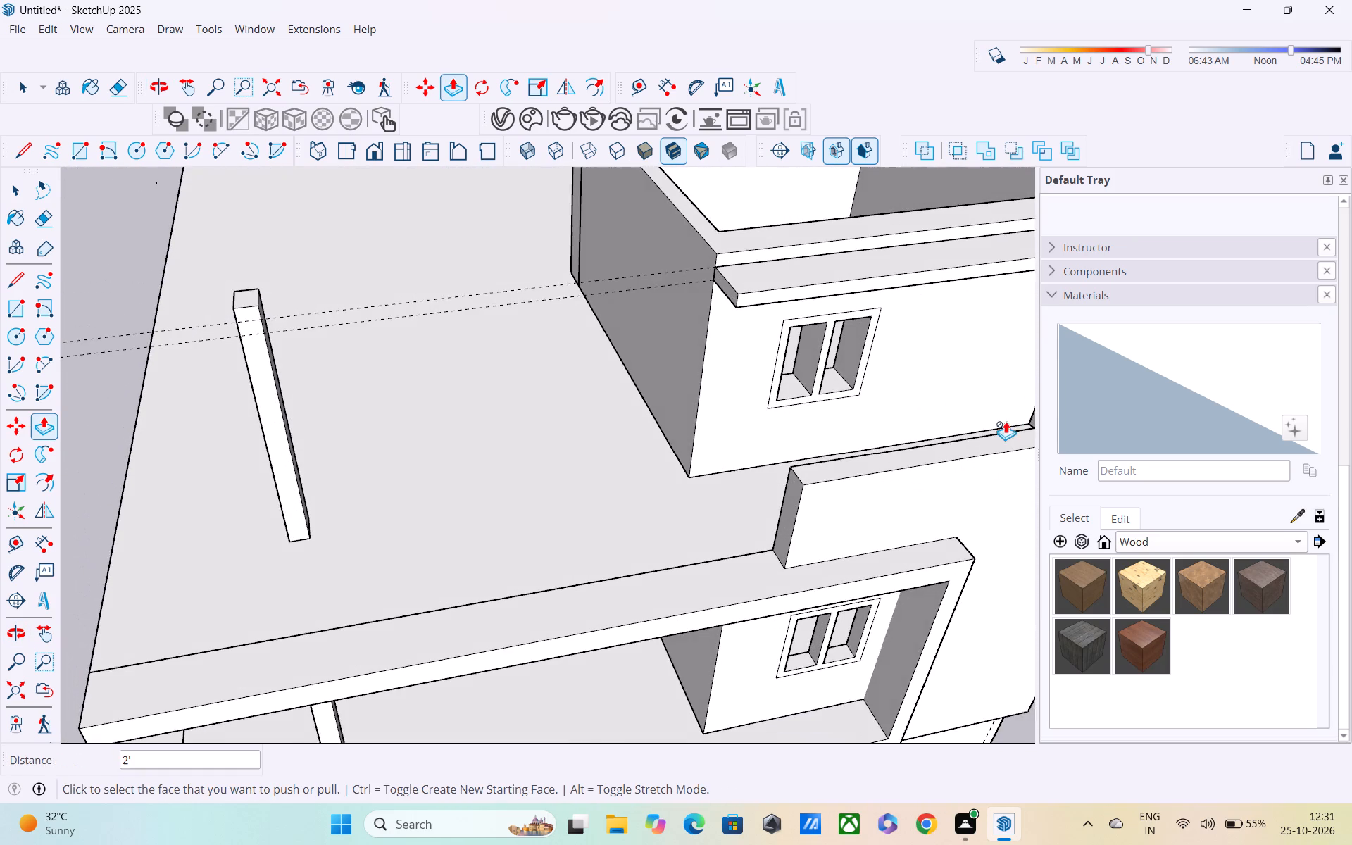
middle_click_drag(755, 332, 851, 420, "shift")
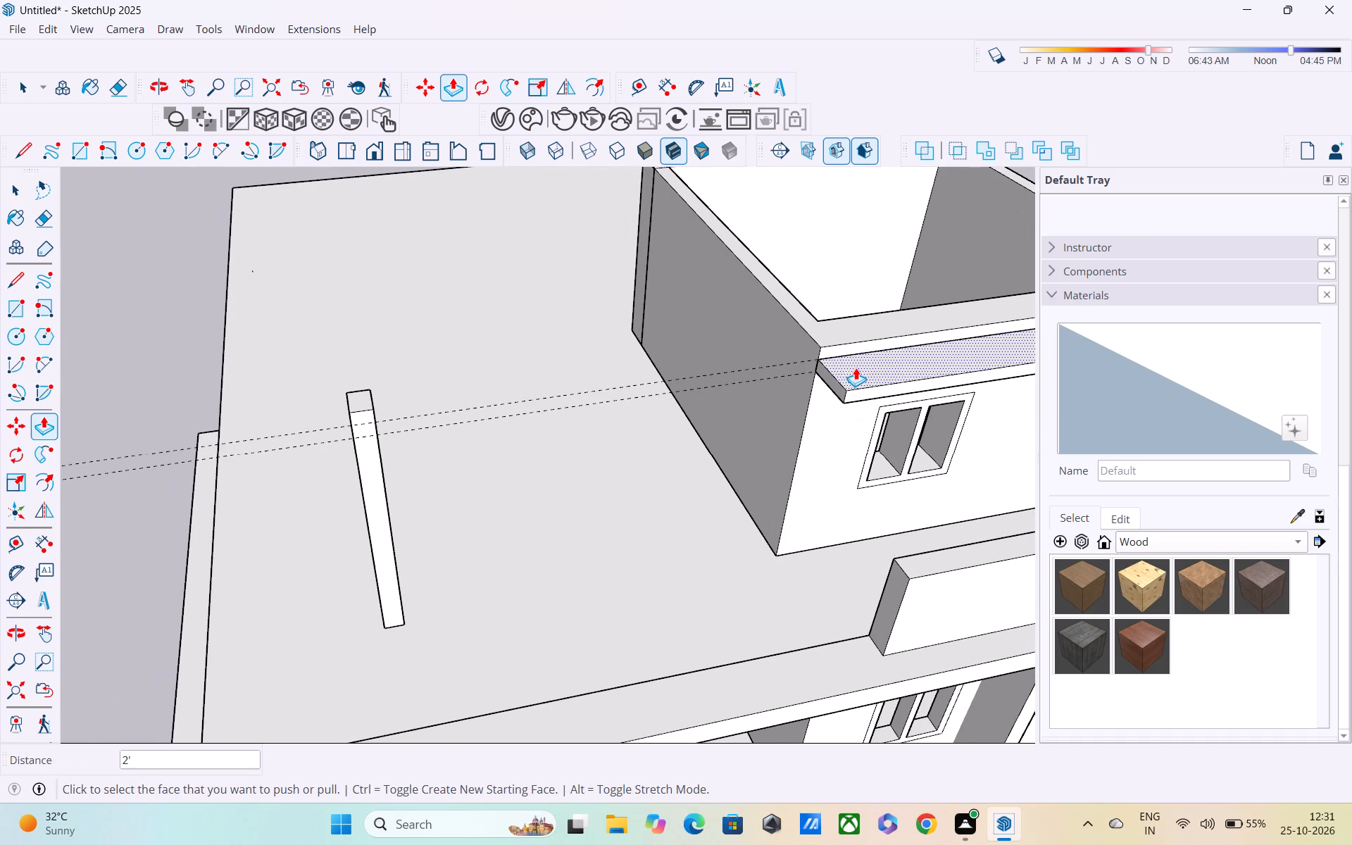
left_click(833, 380)
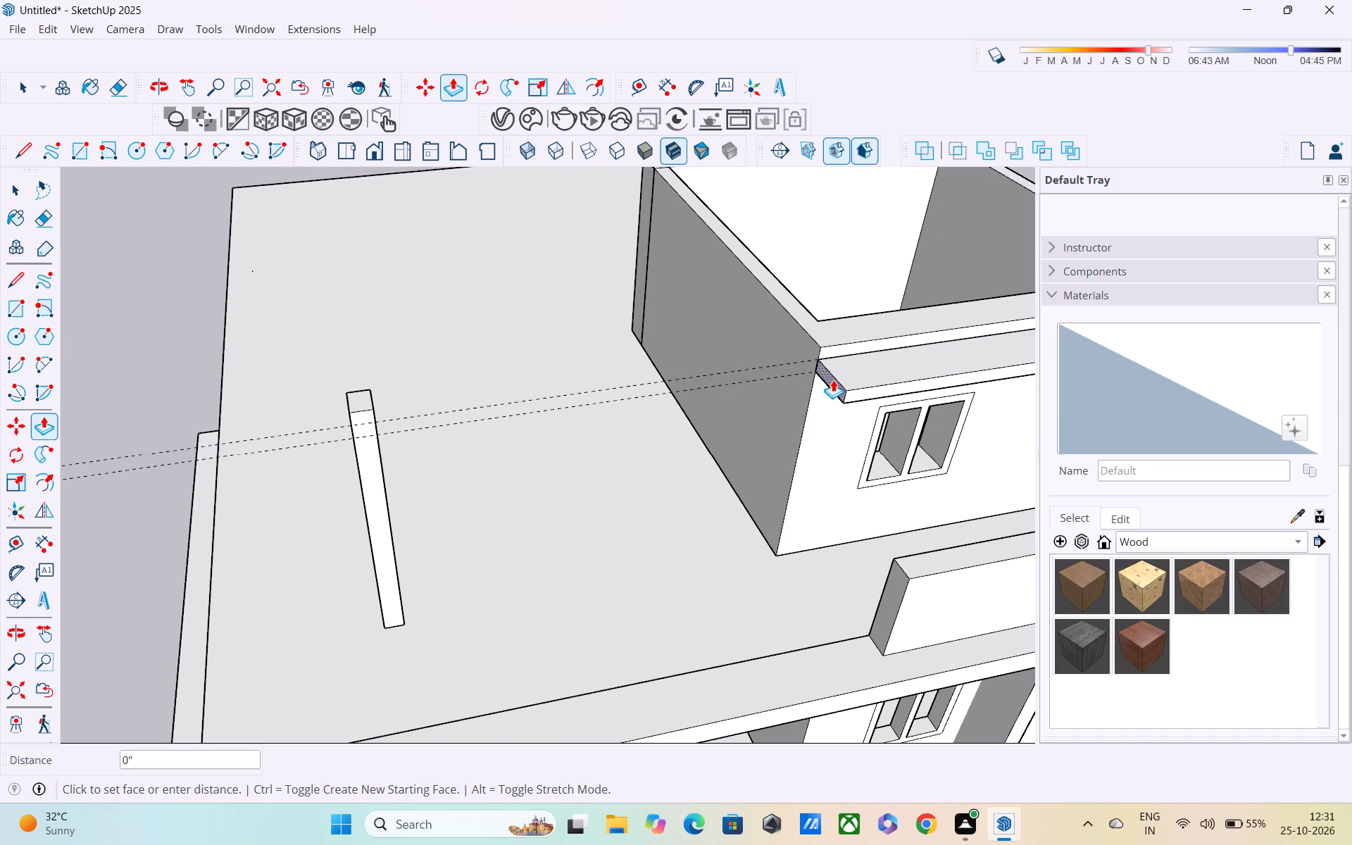
middle_click_drag(371, 395, 368, 394)
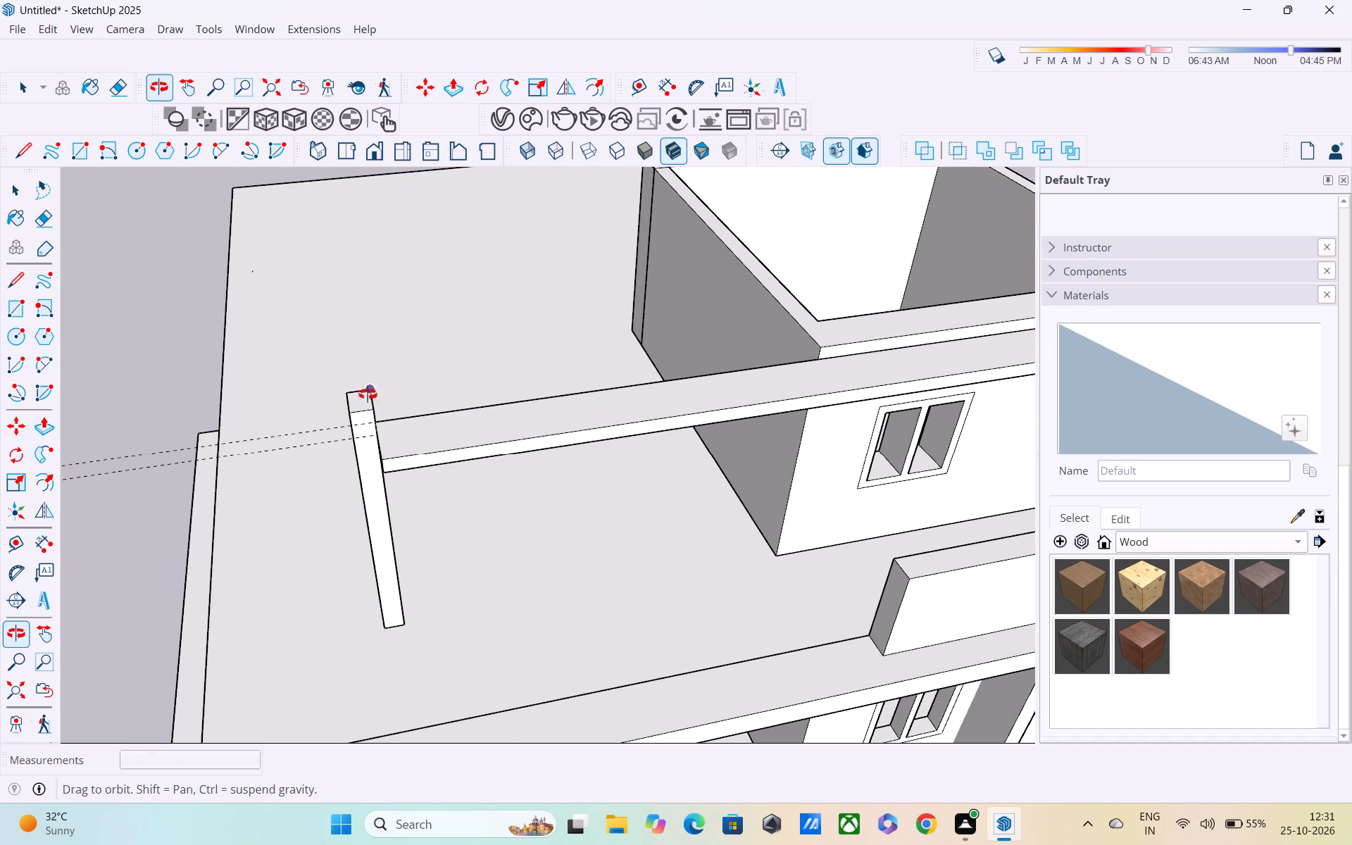
middle_click_drag(368, 394, 349, 189)
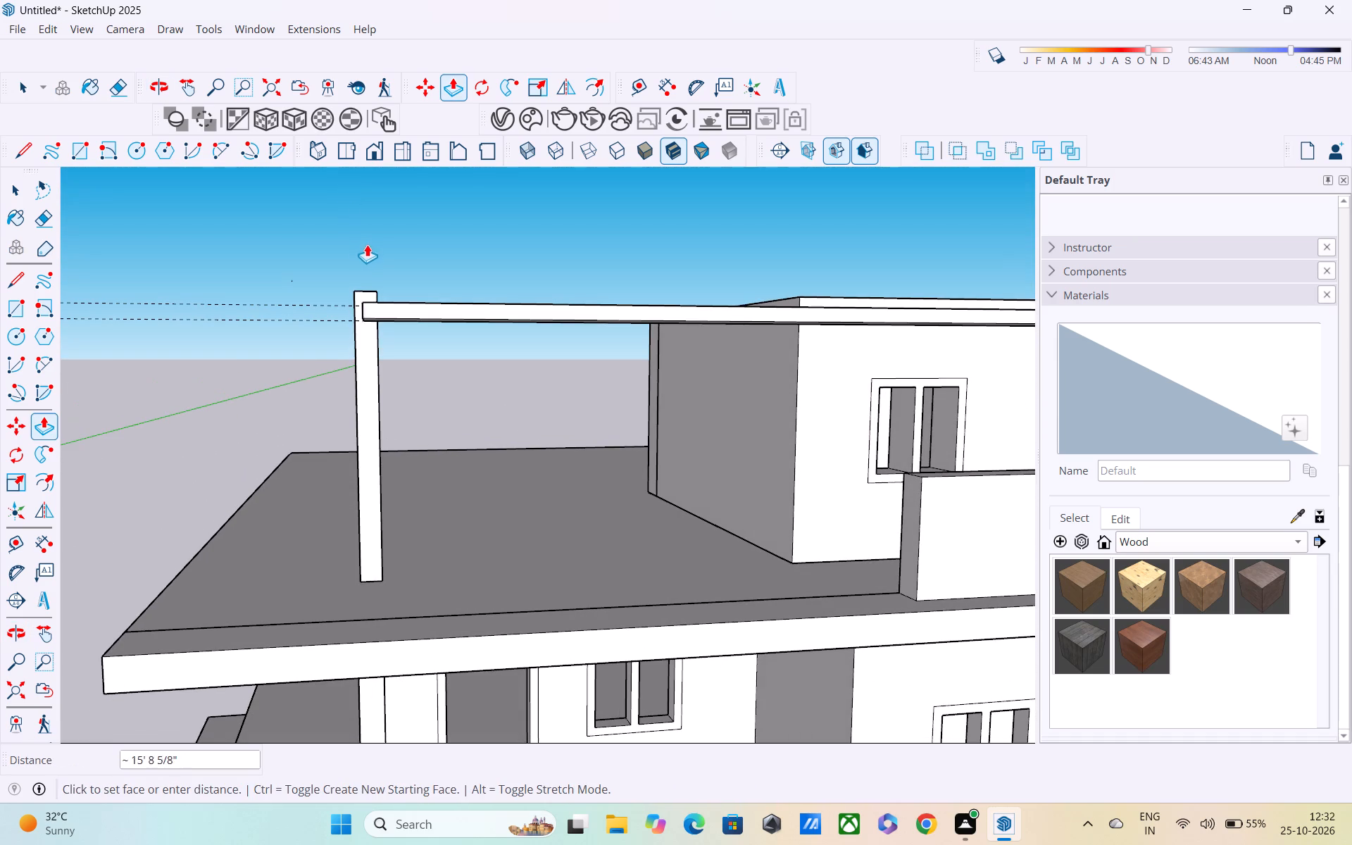
left_click(408, 264)
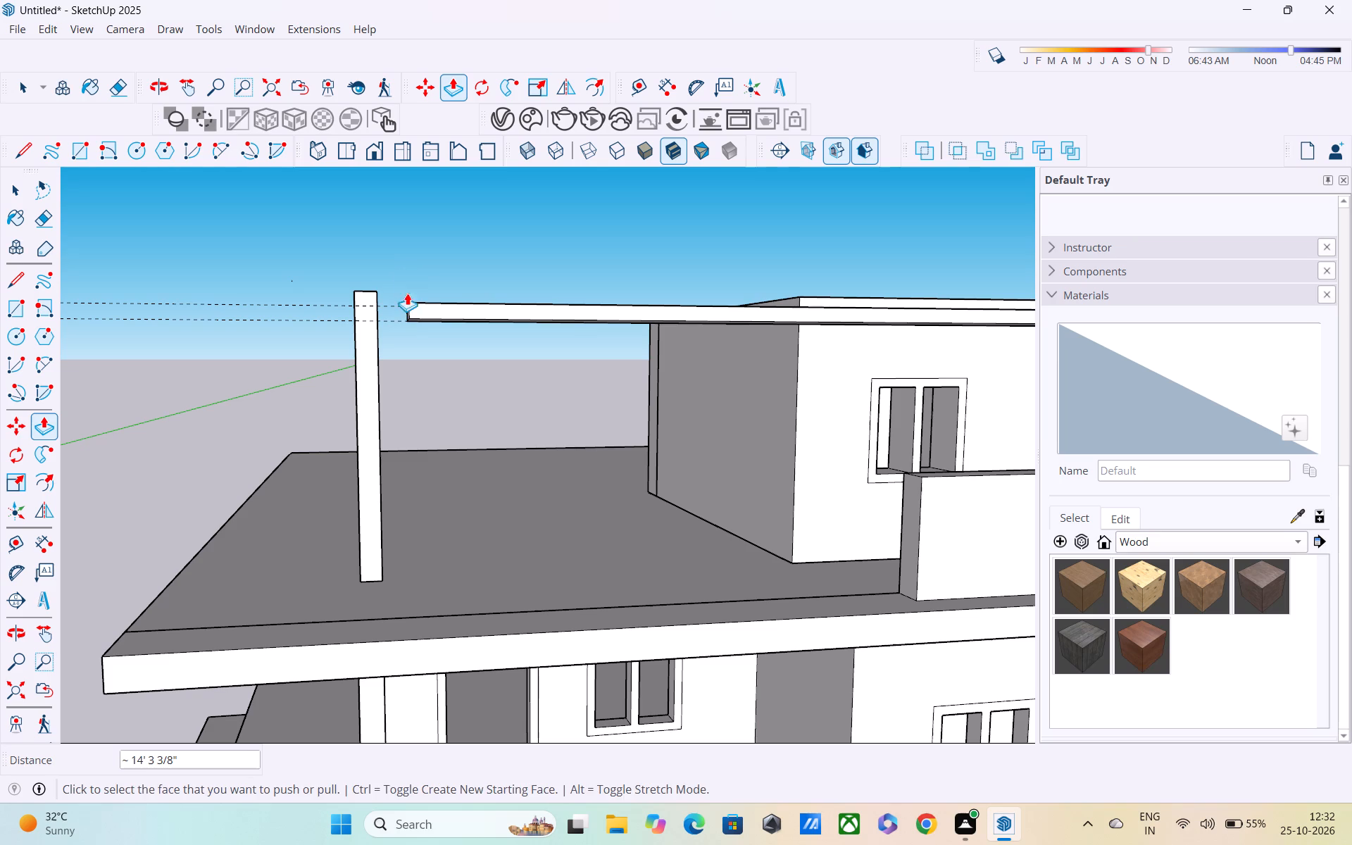
key("space")
Lower the top face of the terrace column 11 7/8" to the level of the extended beam's underside.
middle_click_drag(393, 275, 394, 420)
scroll(377, 496, "up", 4)
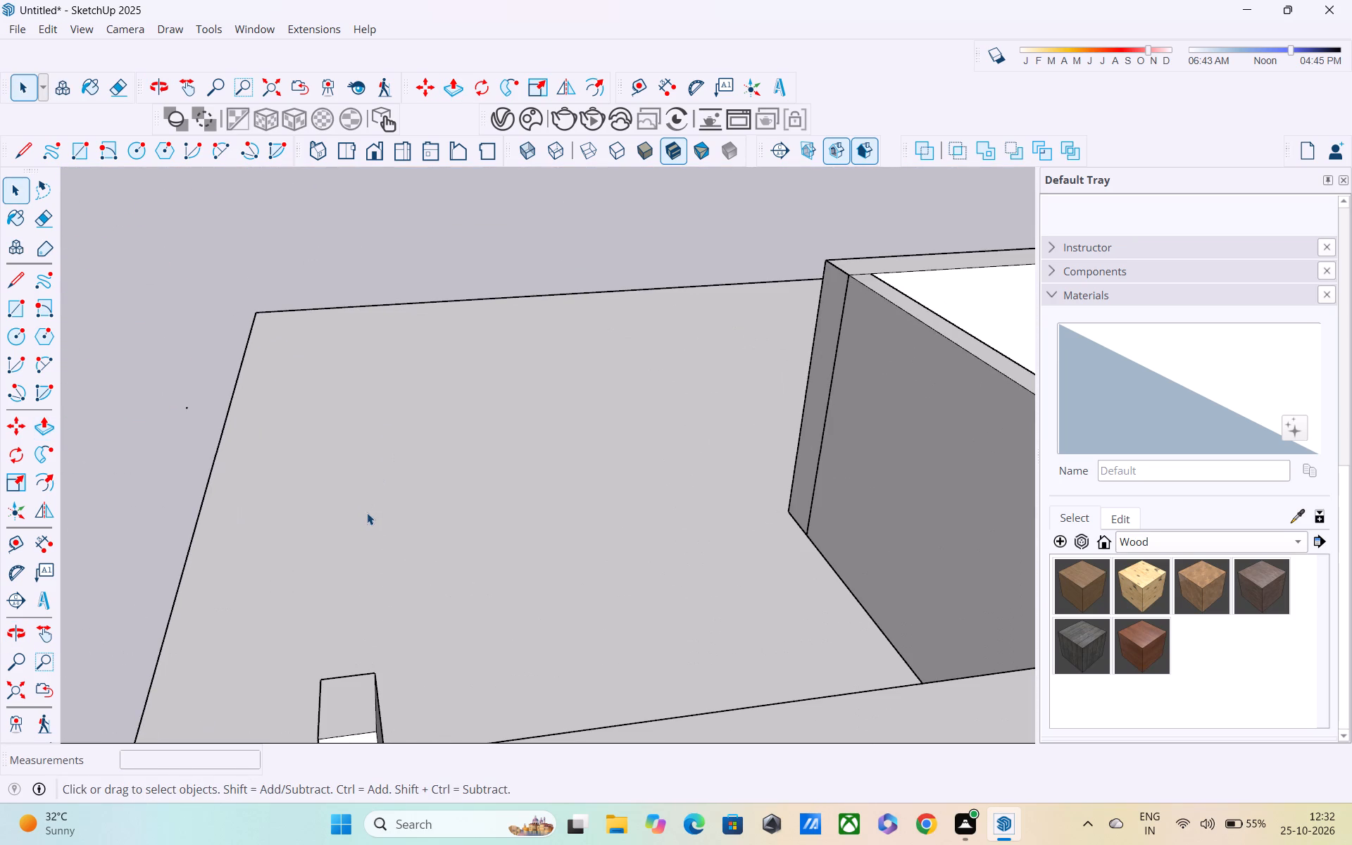
key("p")
middle_click_drag(324, 617, 318, 530, "shift")
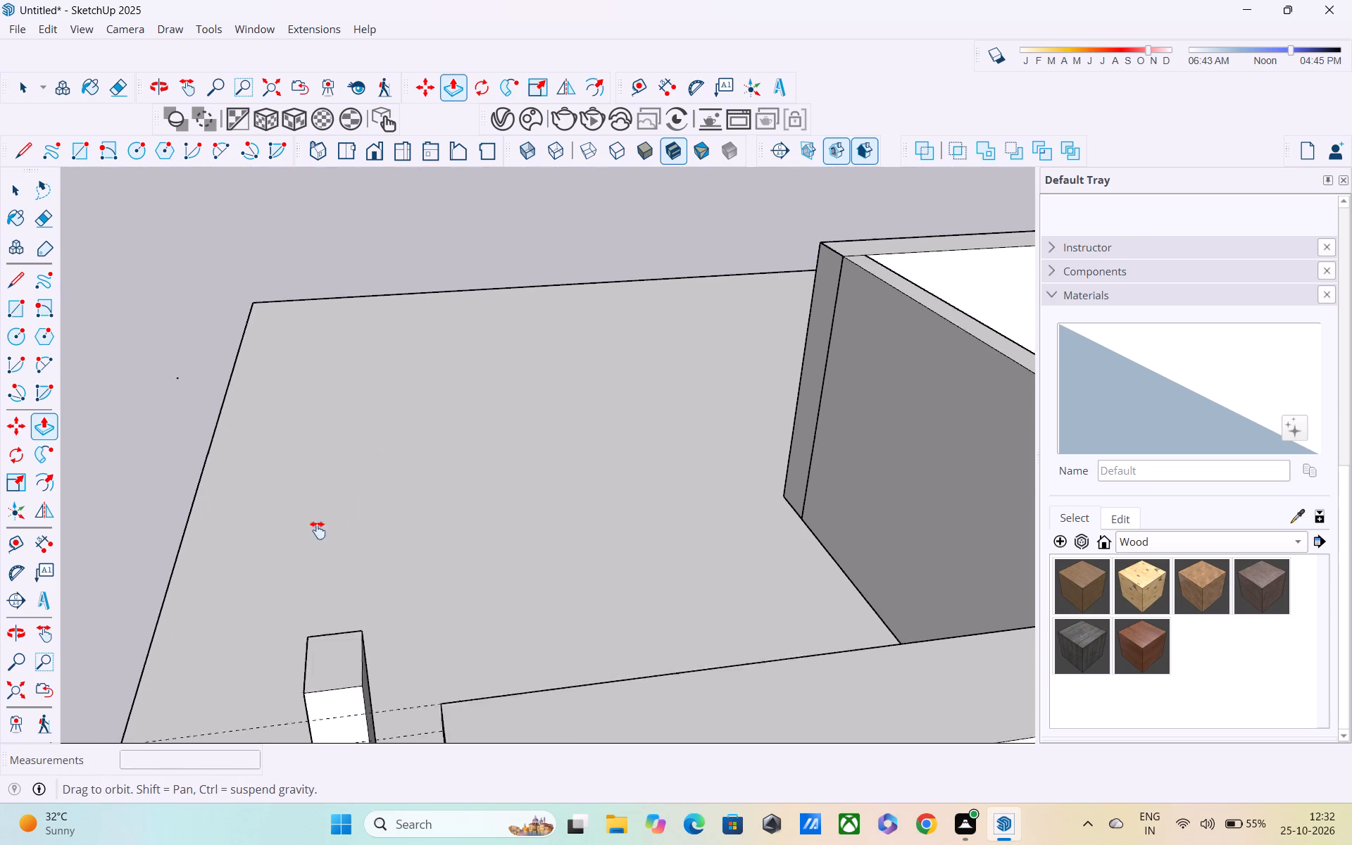
middle_click_drag(318, 530, 318, 474, "shift")
key("space")
double_click(339, 353)
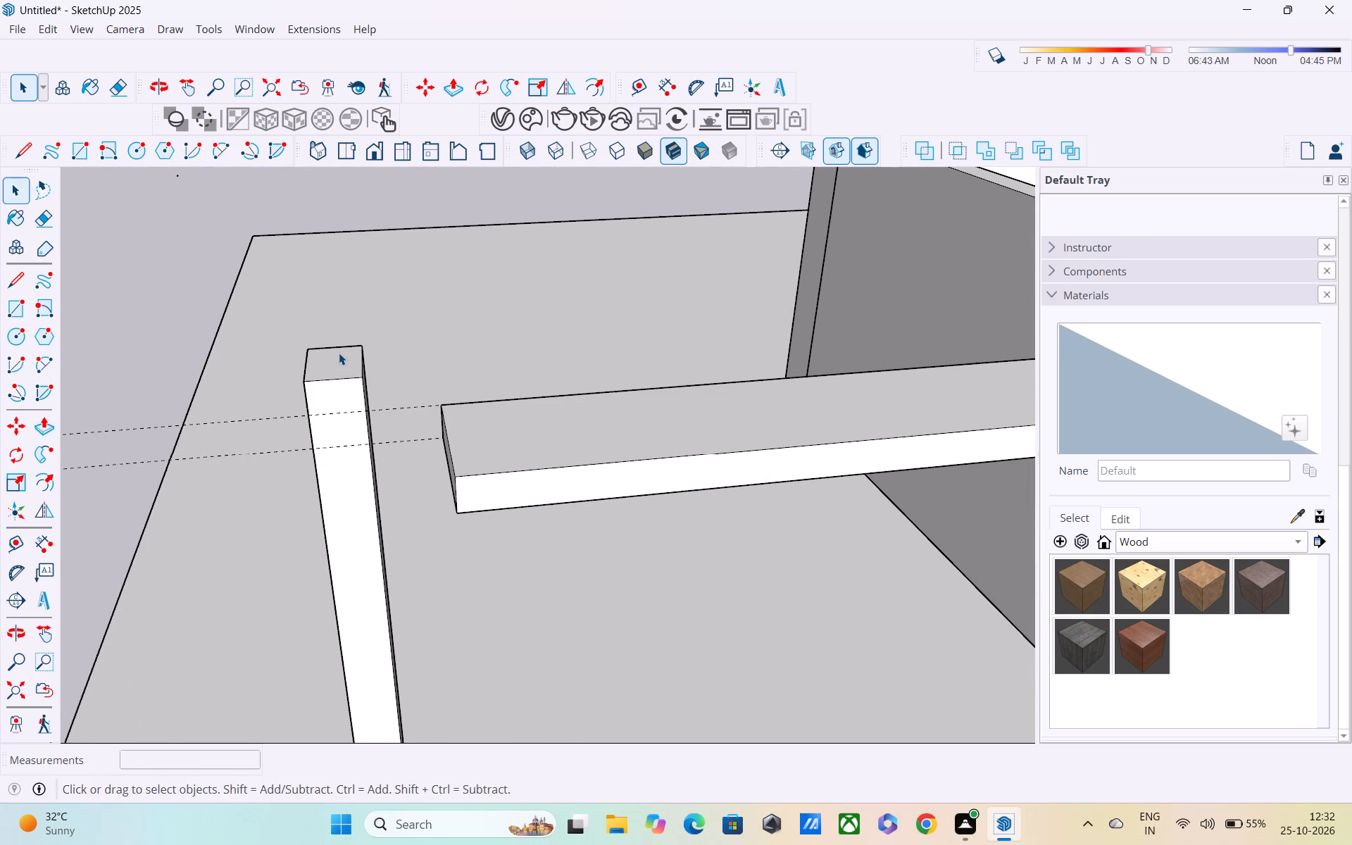
key("p")
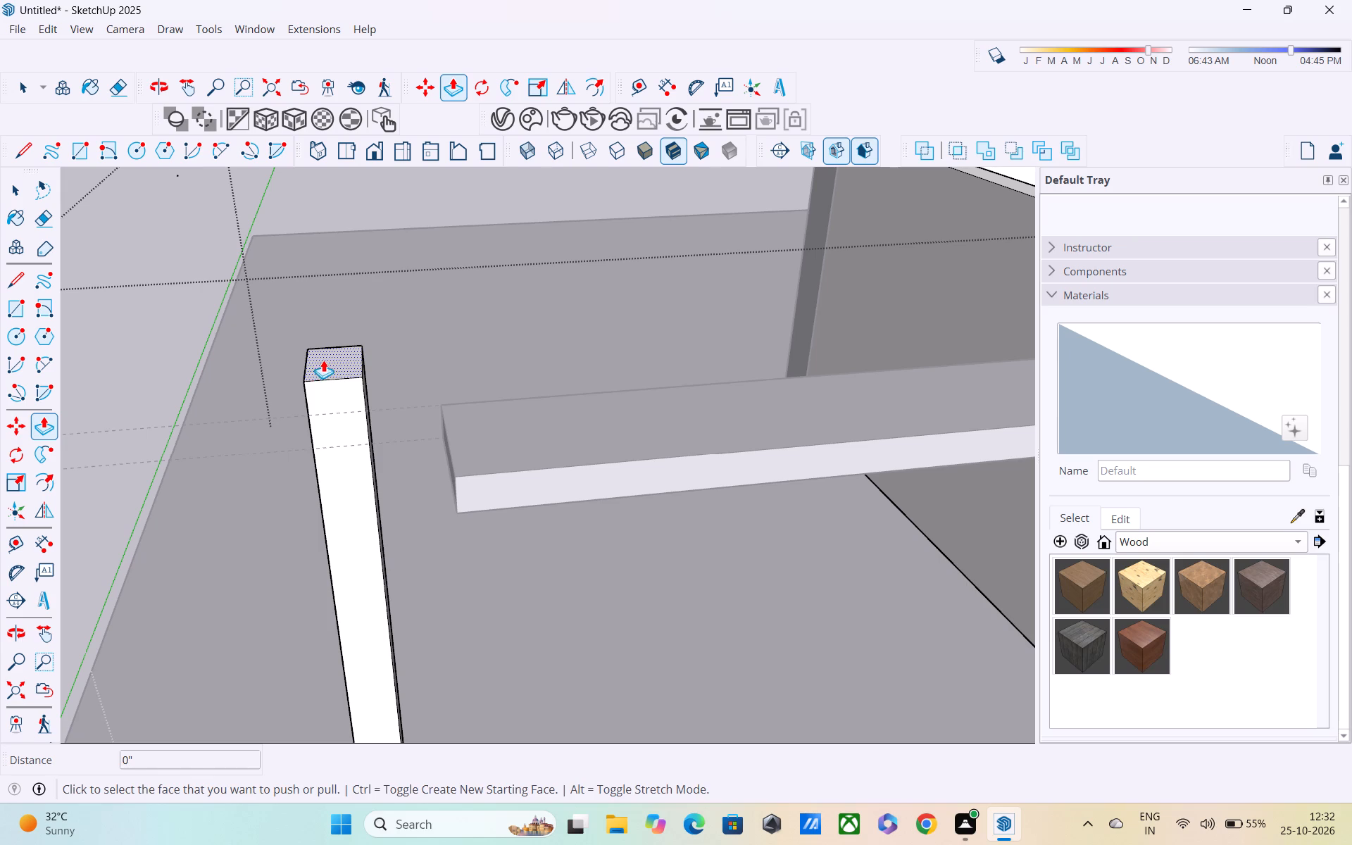
left_click(323, 360)
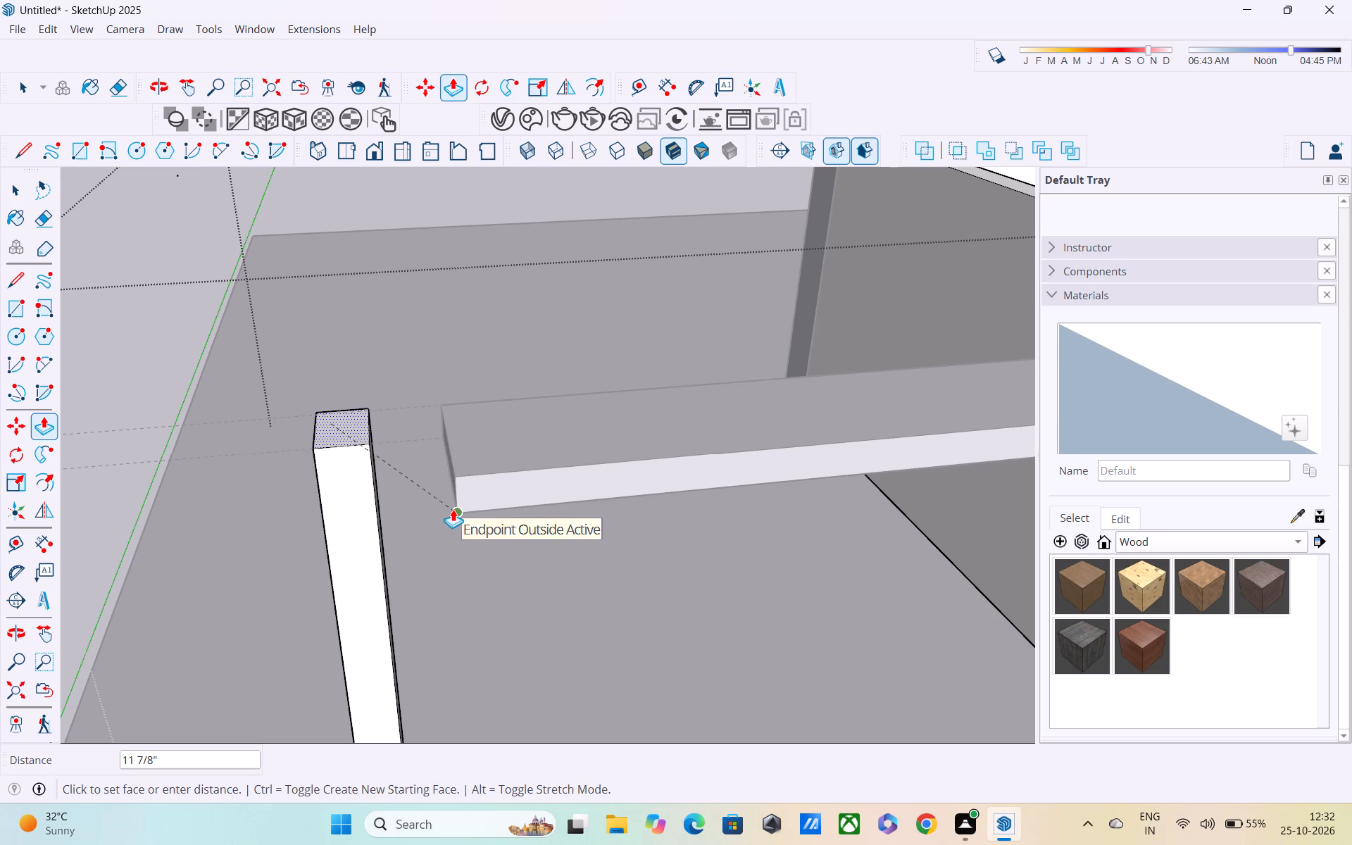
left_click(453, 509)
Extend the beam's end face about 3' 1 7/8" so that it passes over the terrace column.
middle_click_drag(458, 507, 428, 306)
middle_click_drag(438, 459, 500, 501)
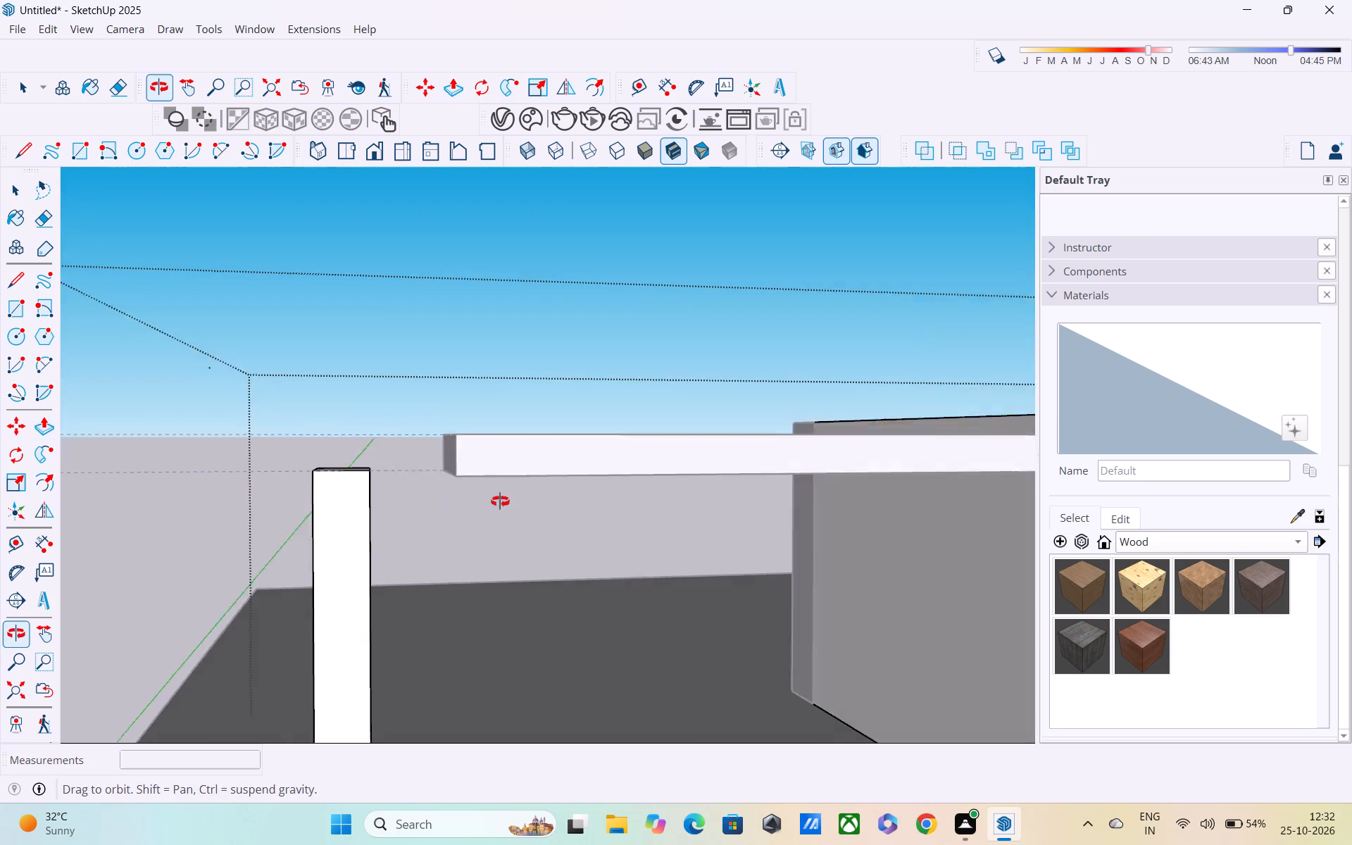
middle_click_drag(500, 501, 601, 502)
key("space")
double_click(456, 453)
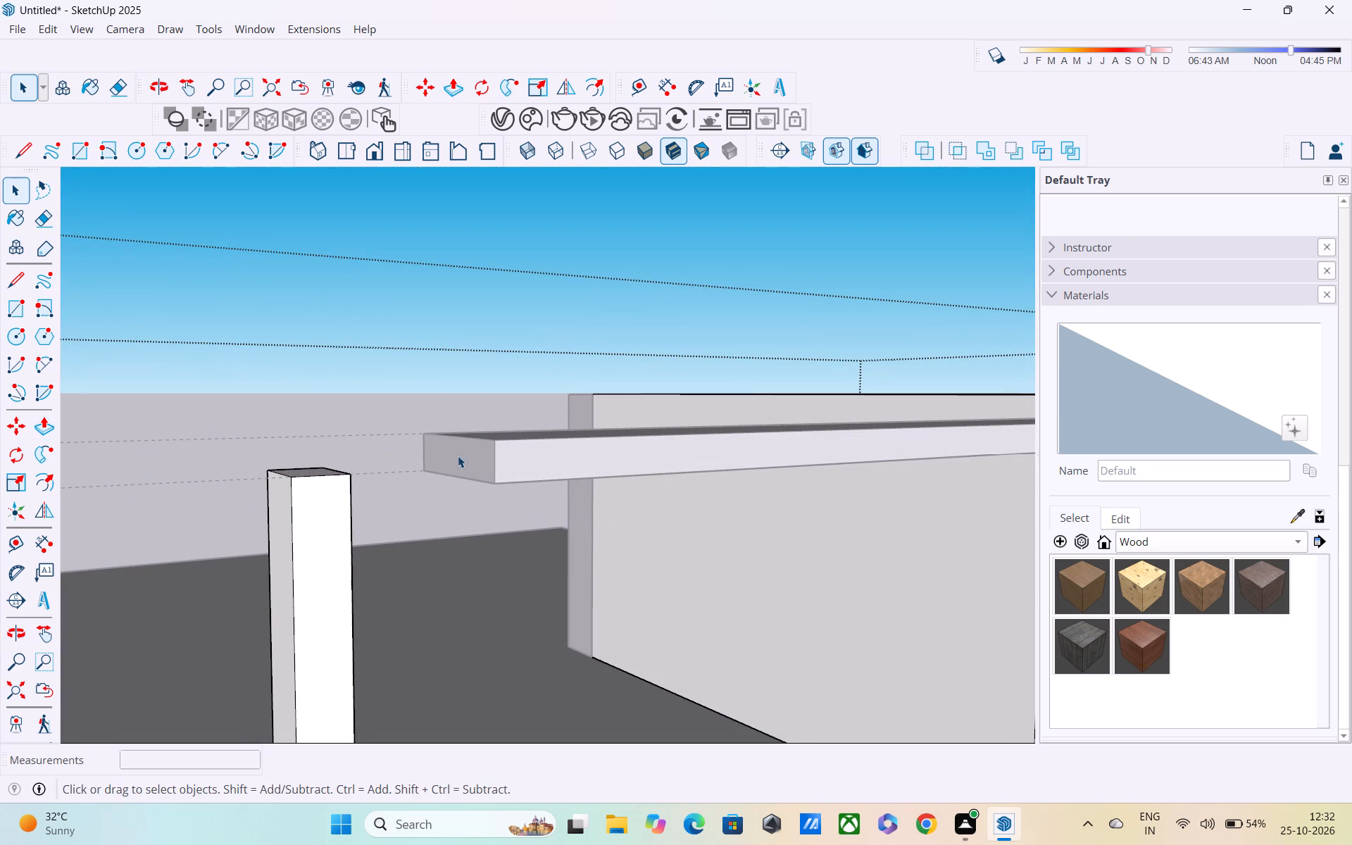
double_click(494, 474)
scroll(455, 387, "down", 5)
left_click(470, 308)
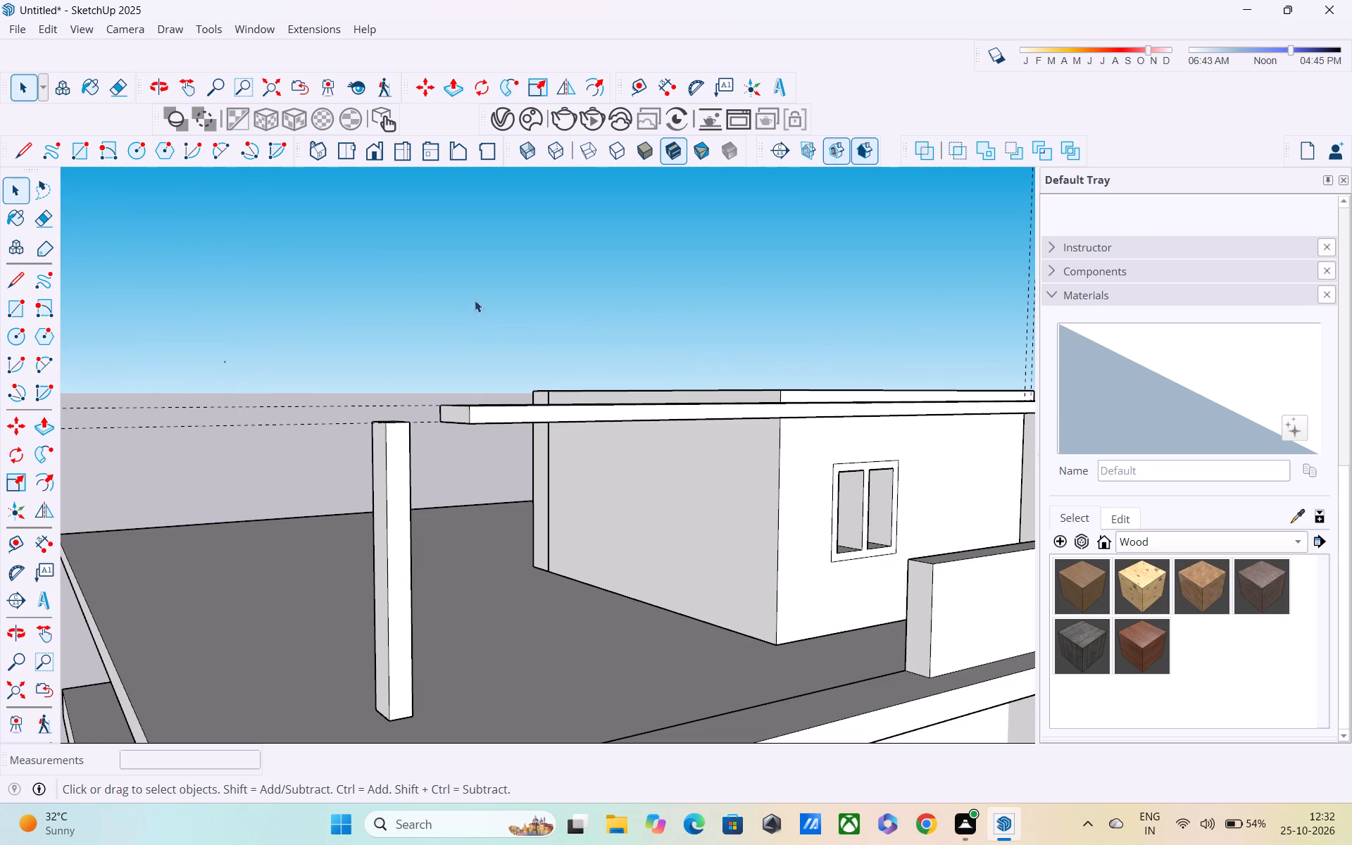
double_click(477, 408)
left_click(501, 302)
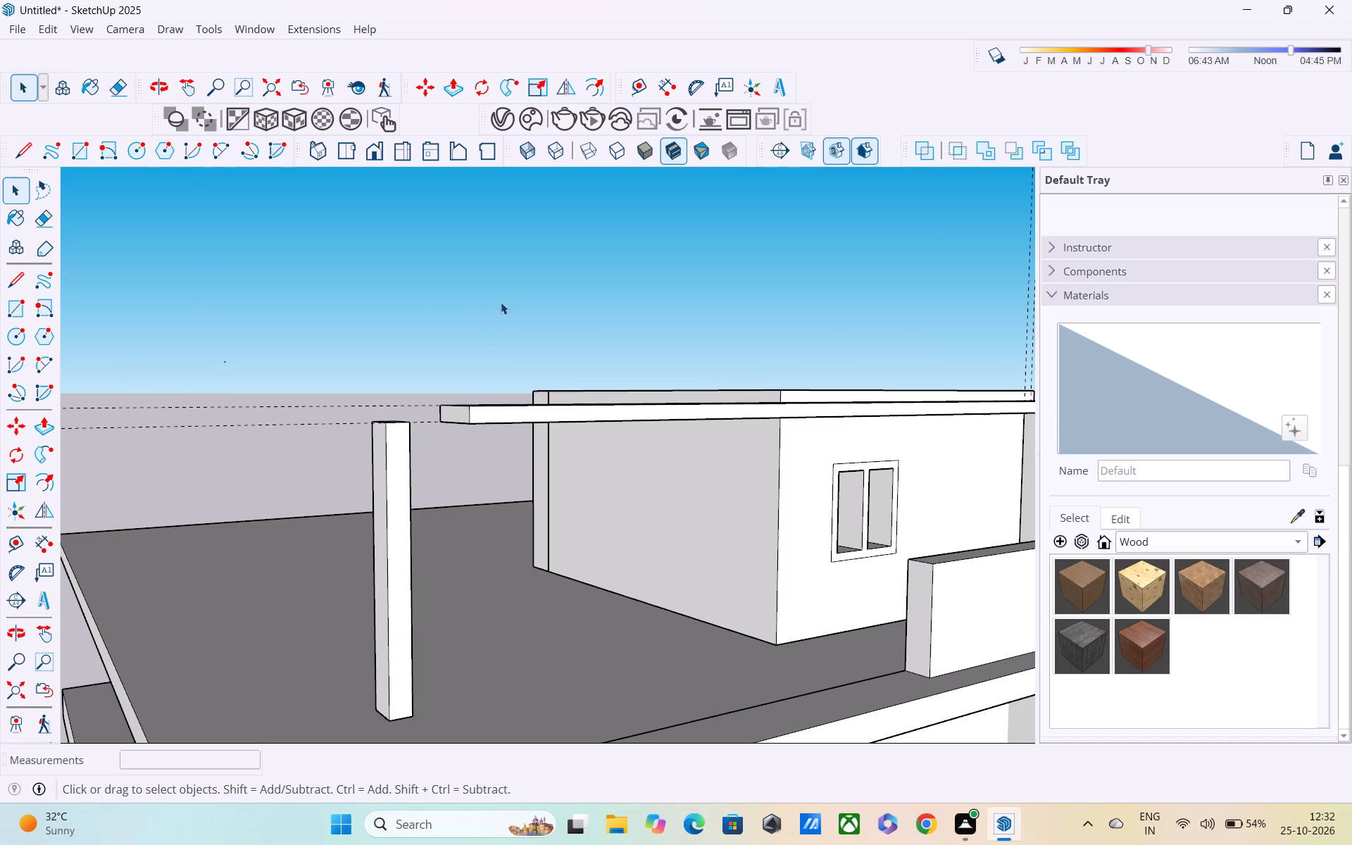
key("p")
left_click(466, 415)
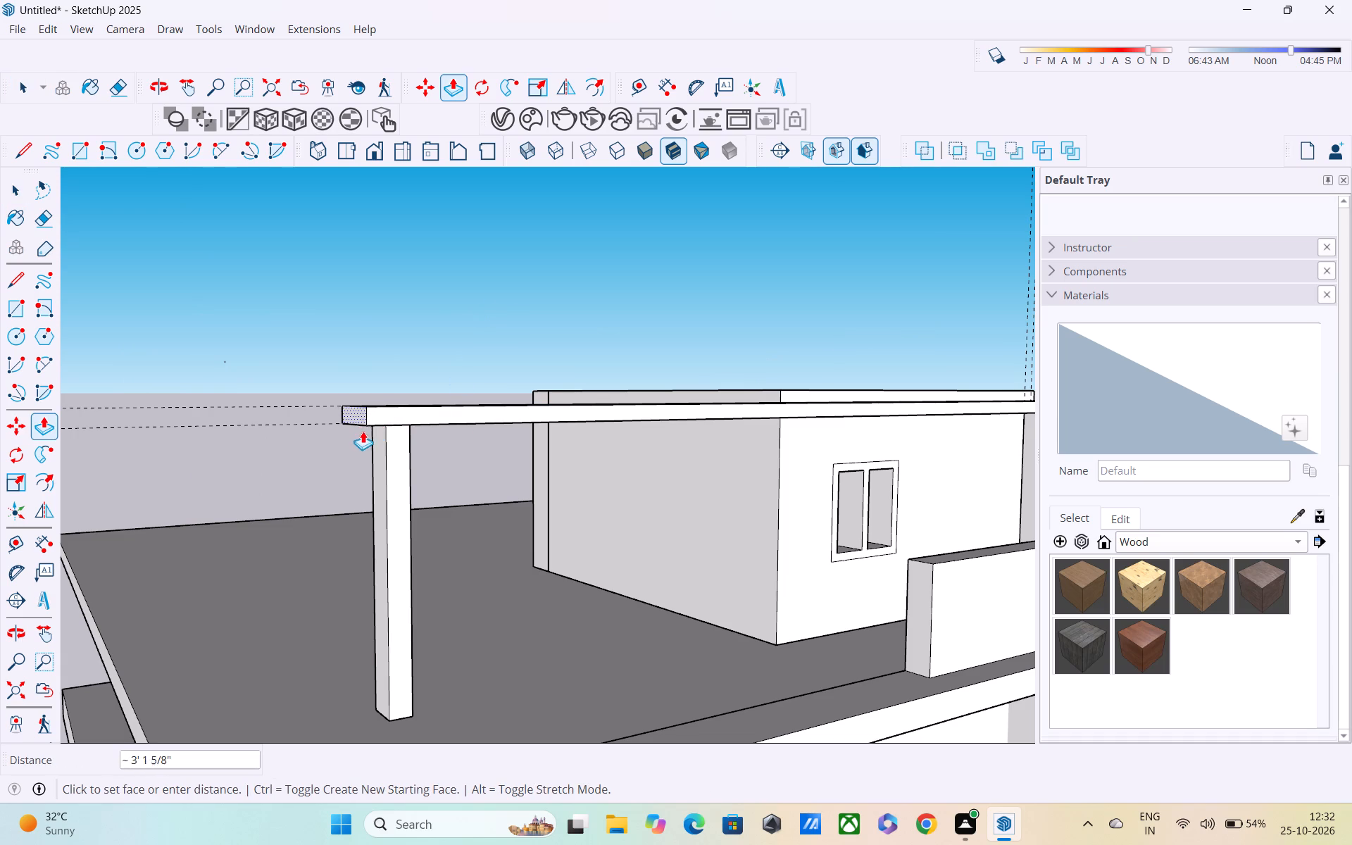
left_click(362, 432)
Draw a 6" vertical line across the beam's inner face at the upper room's wall corner.
middle_click_drag(399, 435, 529, 372)
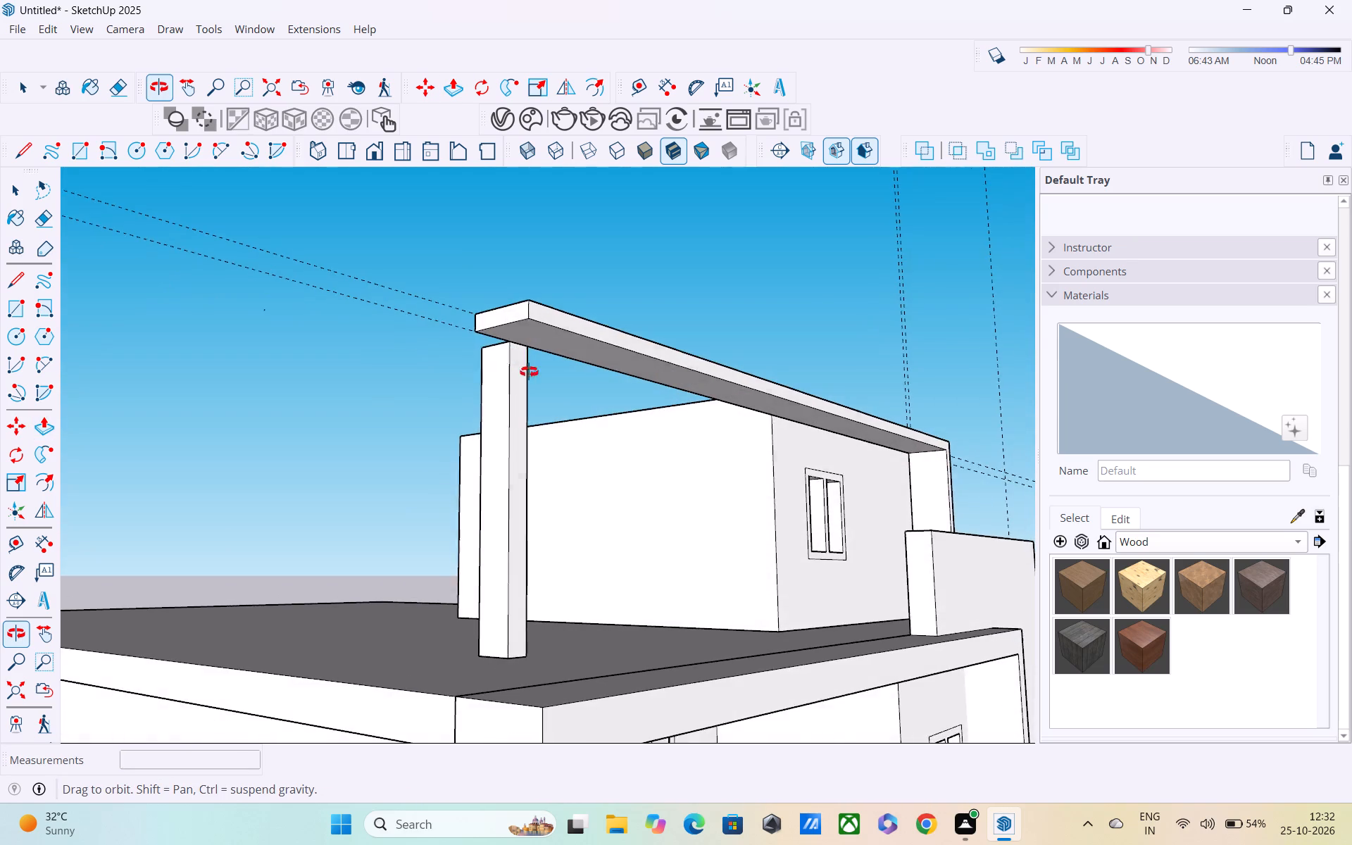
middle_click_drag(529, 372, 877, 526)
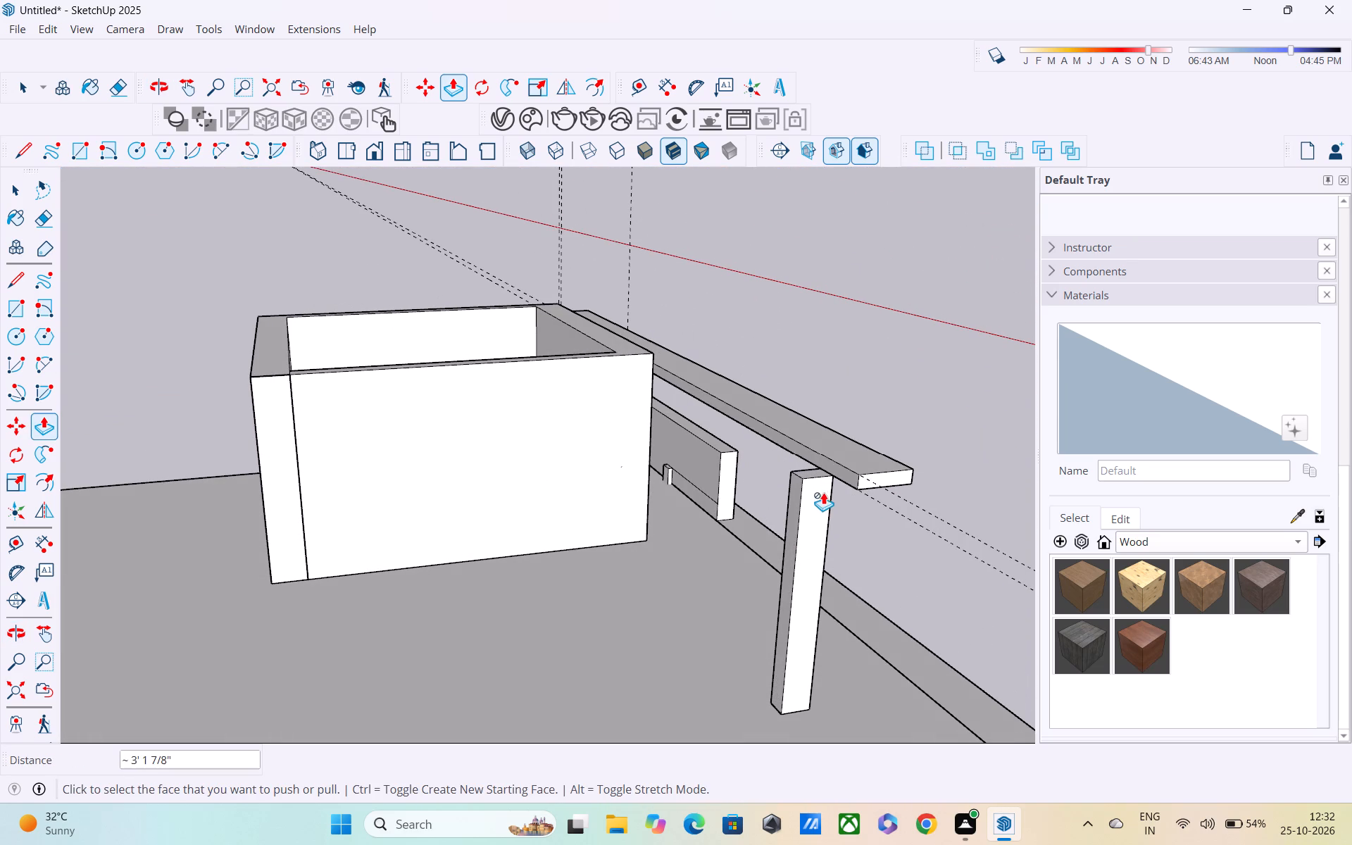
middle_click_drag(734, 514, 774, 539)
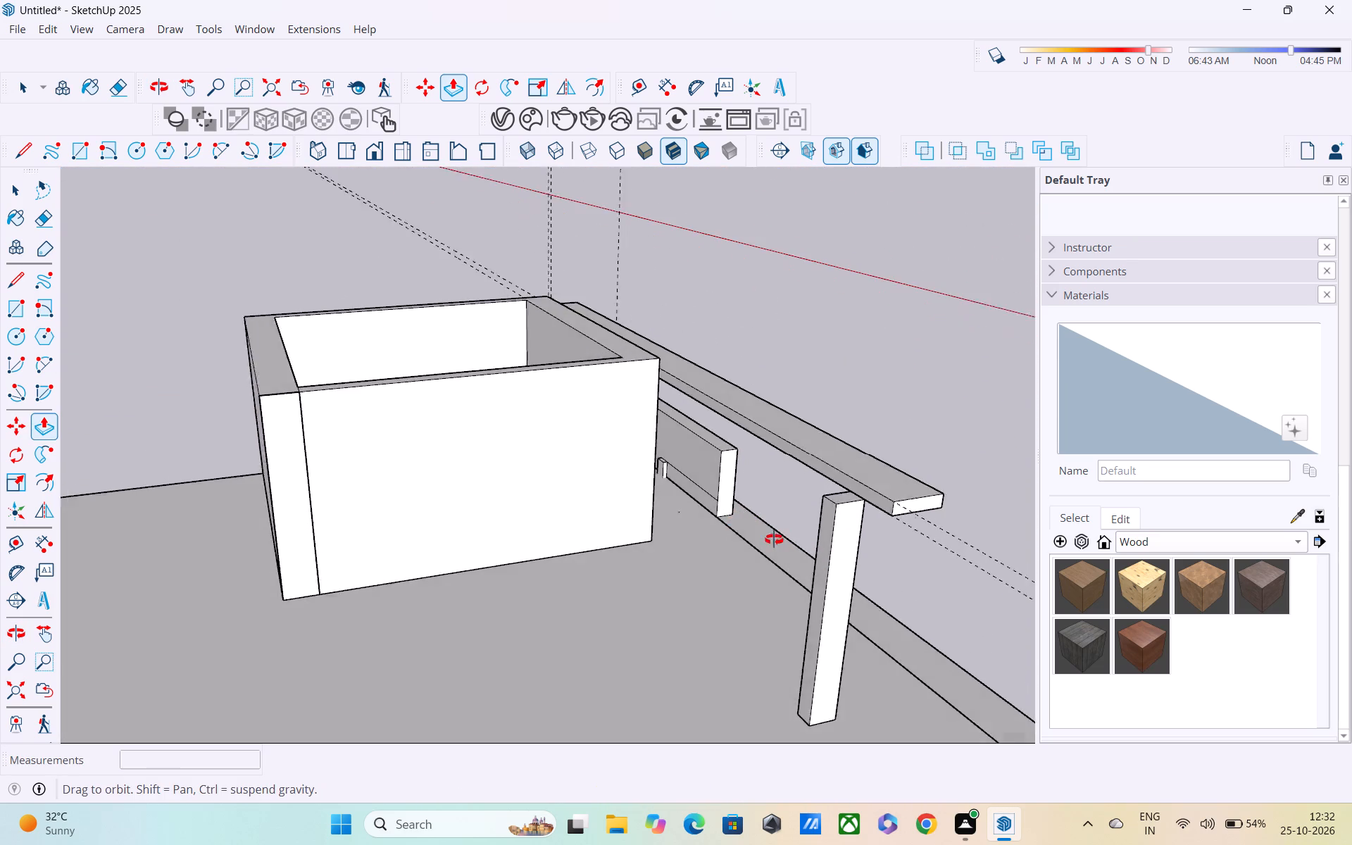
middle_click_drag(774, 539, 812, 549)
scroll(676, 434, "up", 2)
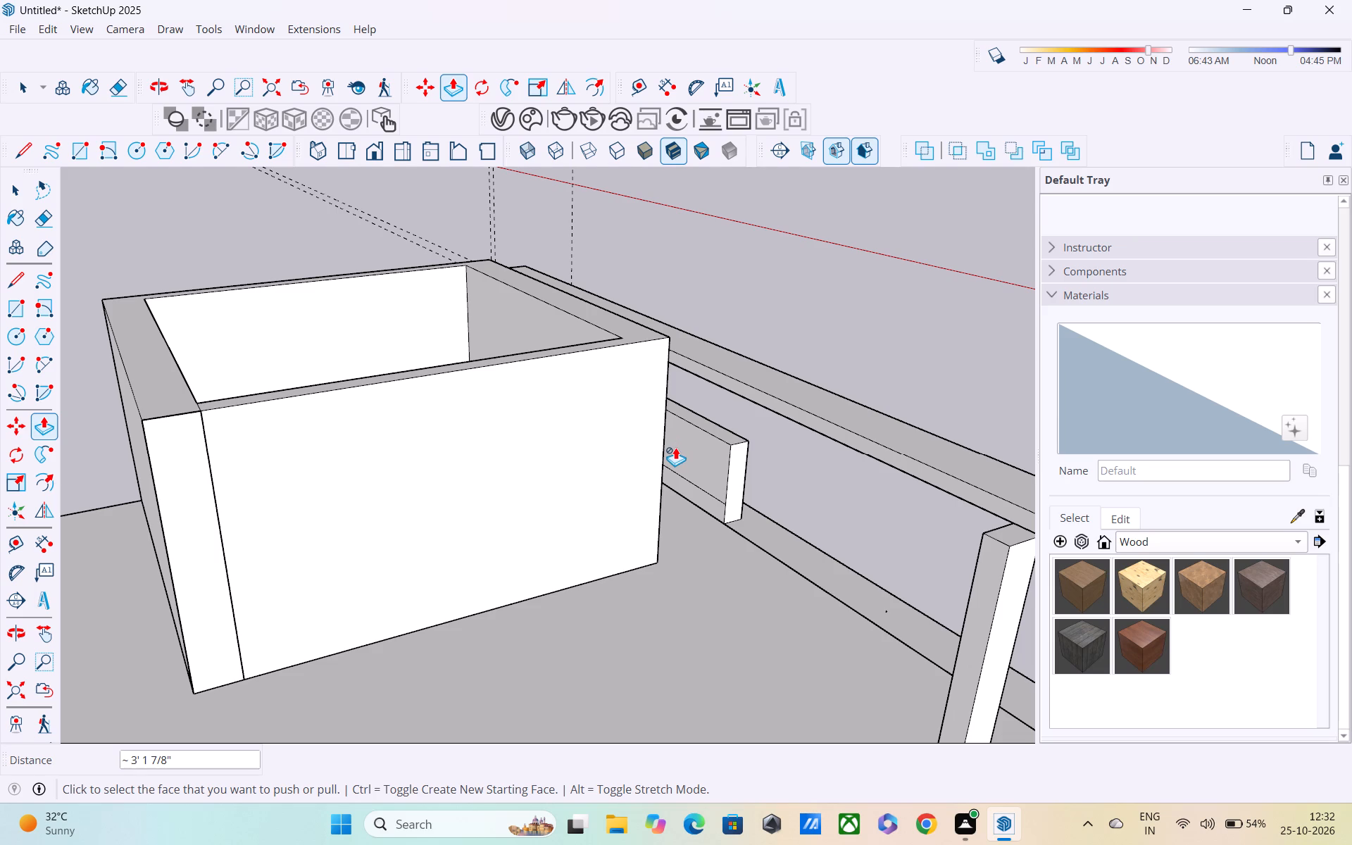
key("space")
type("l")
scroll(677, 424, "up", 3)
middle_click_drag(665, 372, 636, 303)
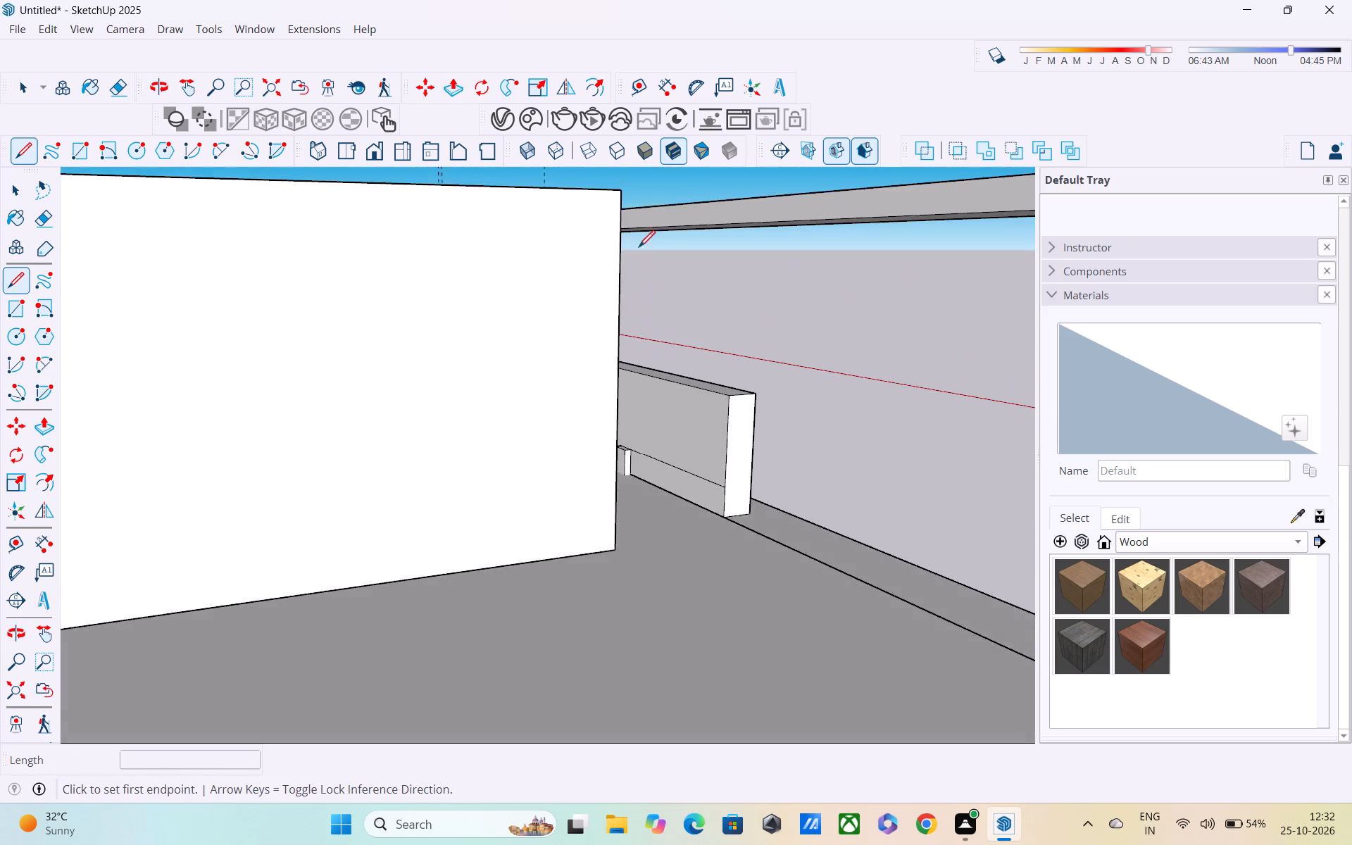
scroll(639, 230, "up", 5)
left_click(620, 207)
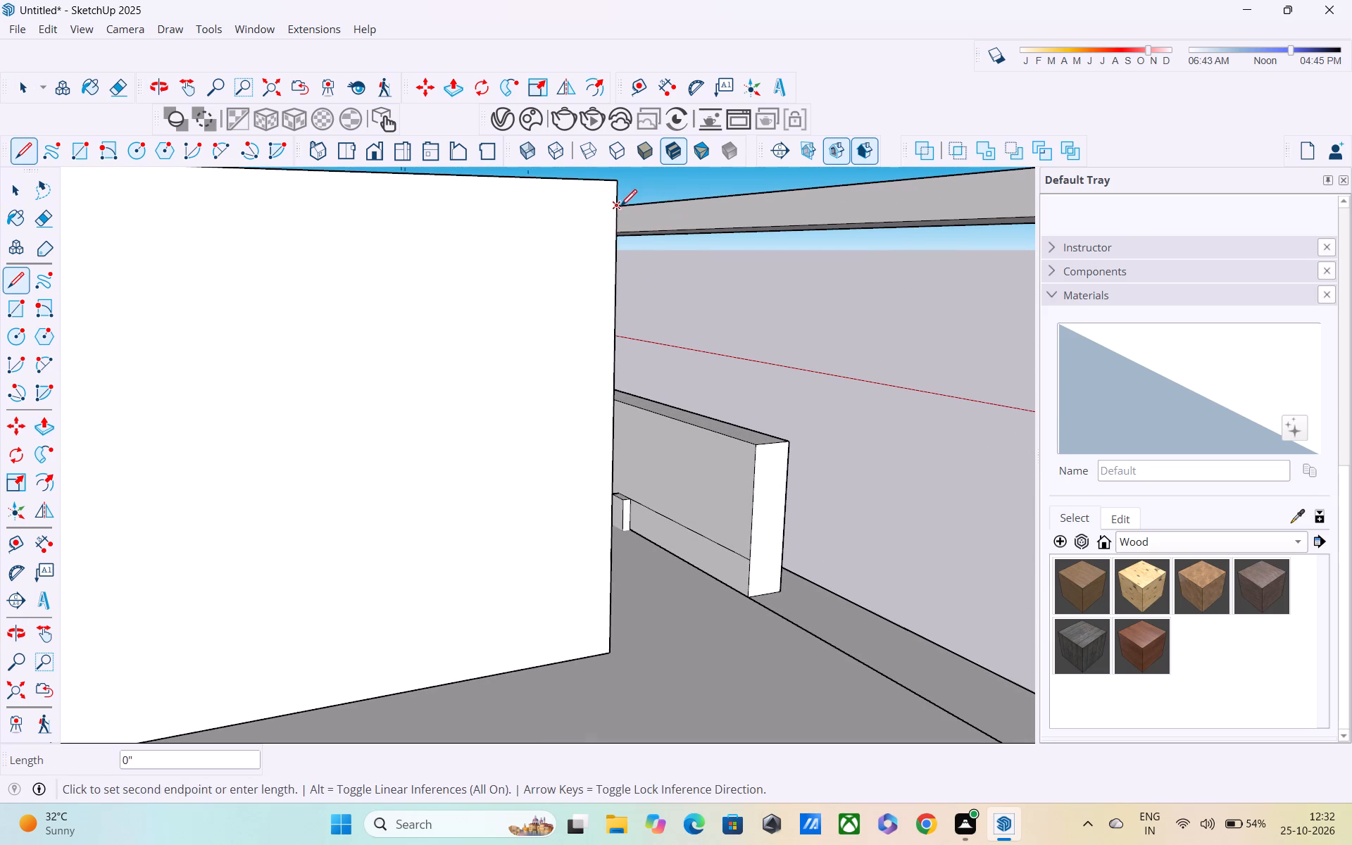
left_click(620, 236)
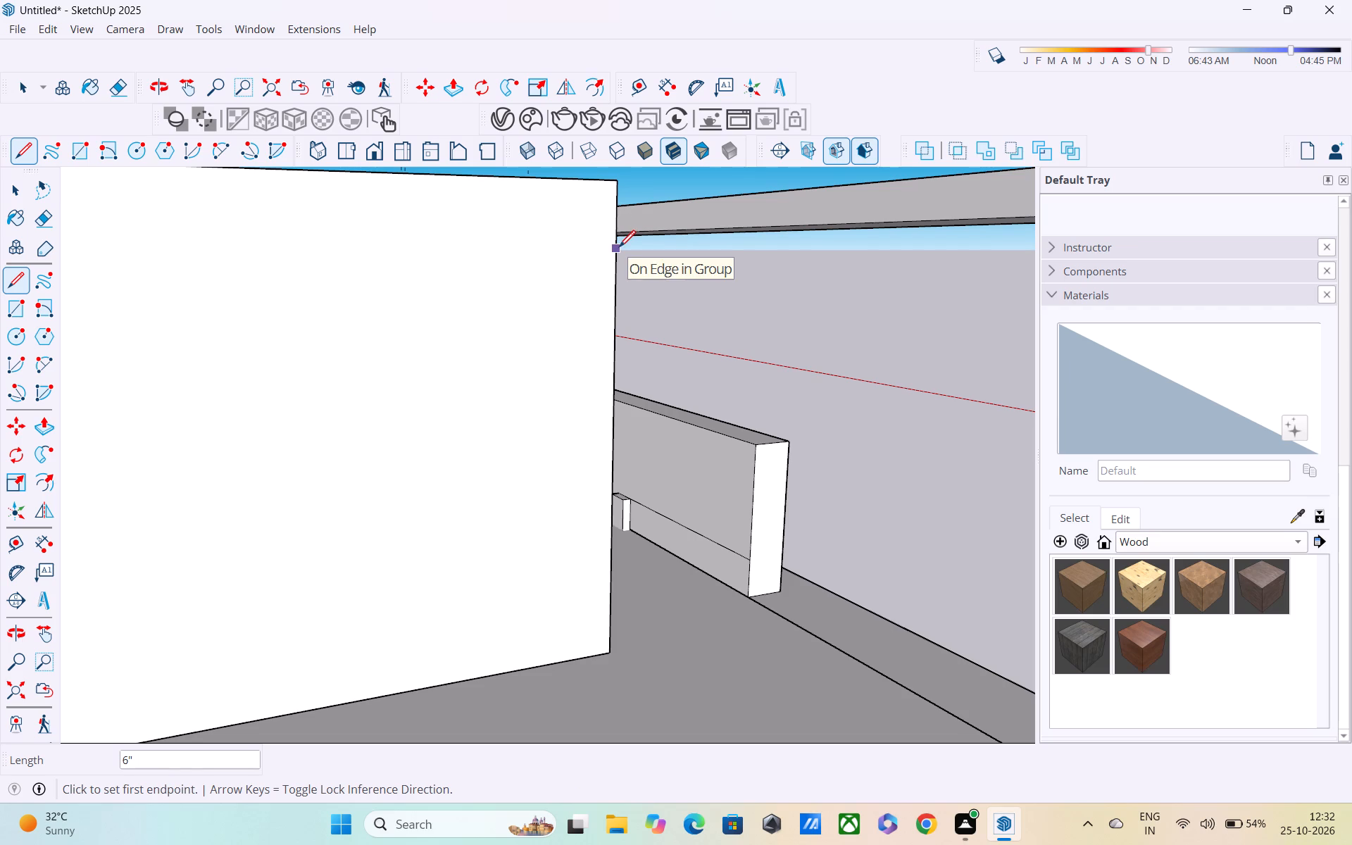
Pull the beam's inner face back about 18' 10 13/16" alongside the upper room to form a roof slab over the terrace.
key("p")
left_click(627, 223)
scroll(513, 241, "down", 4)
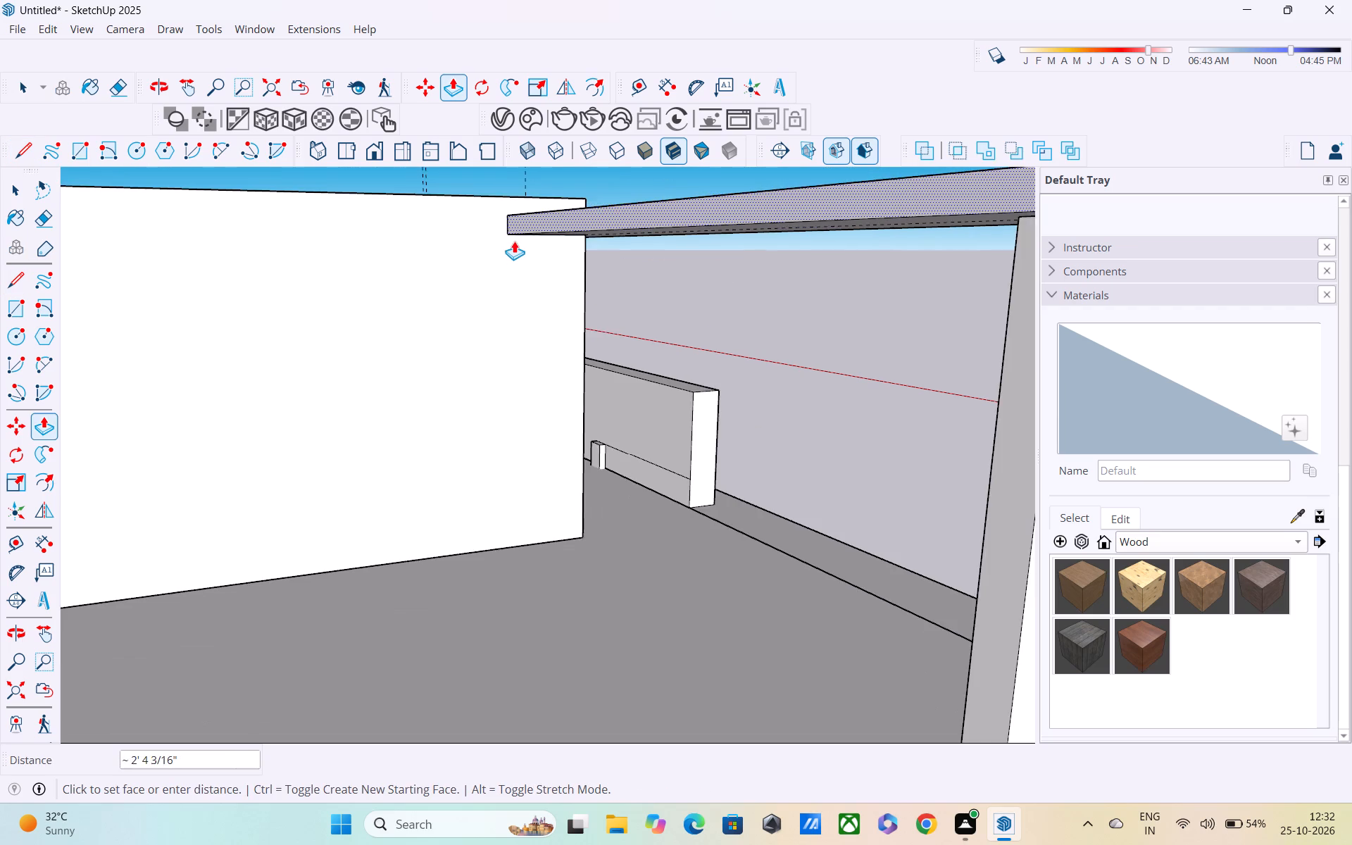
scroll(514, 241, "down", 8)
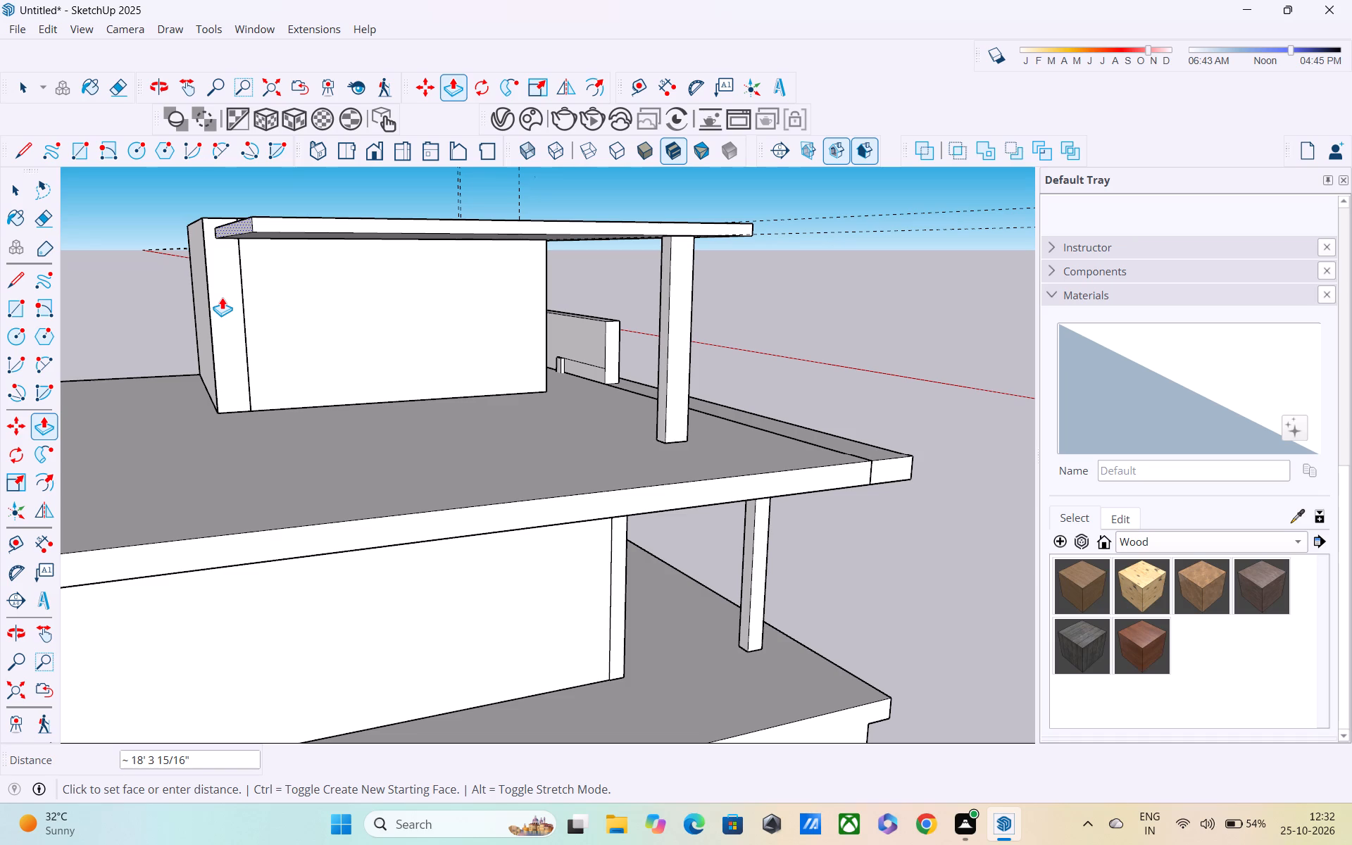
left_click(204, 305)
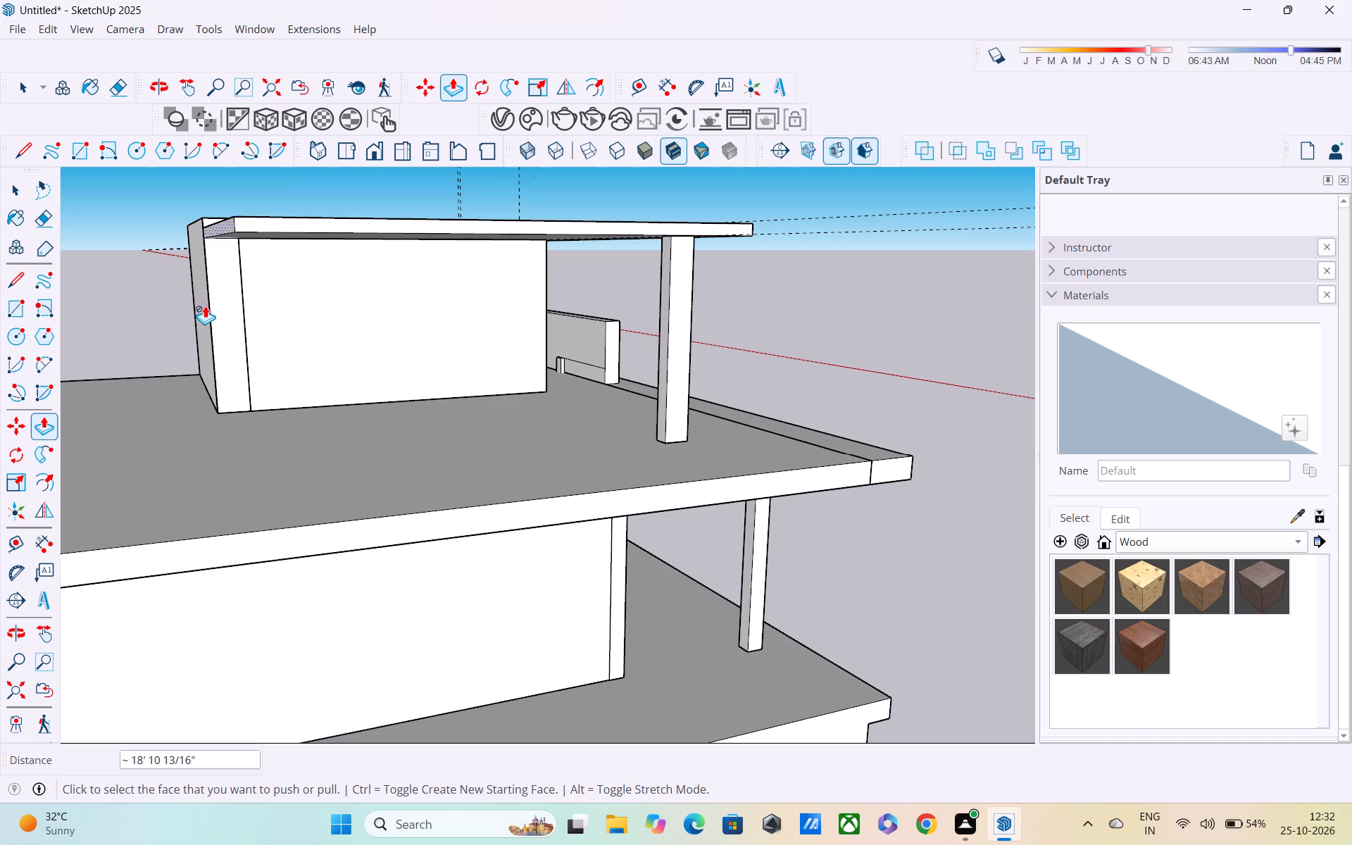
Examine the new terrace roof slab and the whole house from above and from the front.
middle_click_drag(227, 346, 0, 479)
scroll(1, 477, "down", 5)
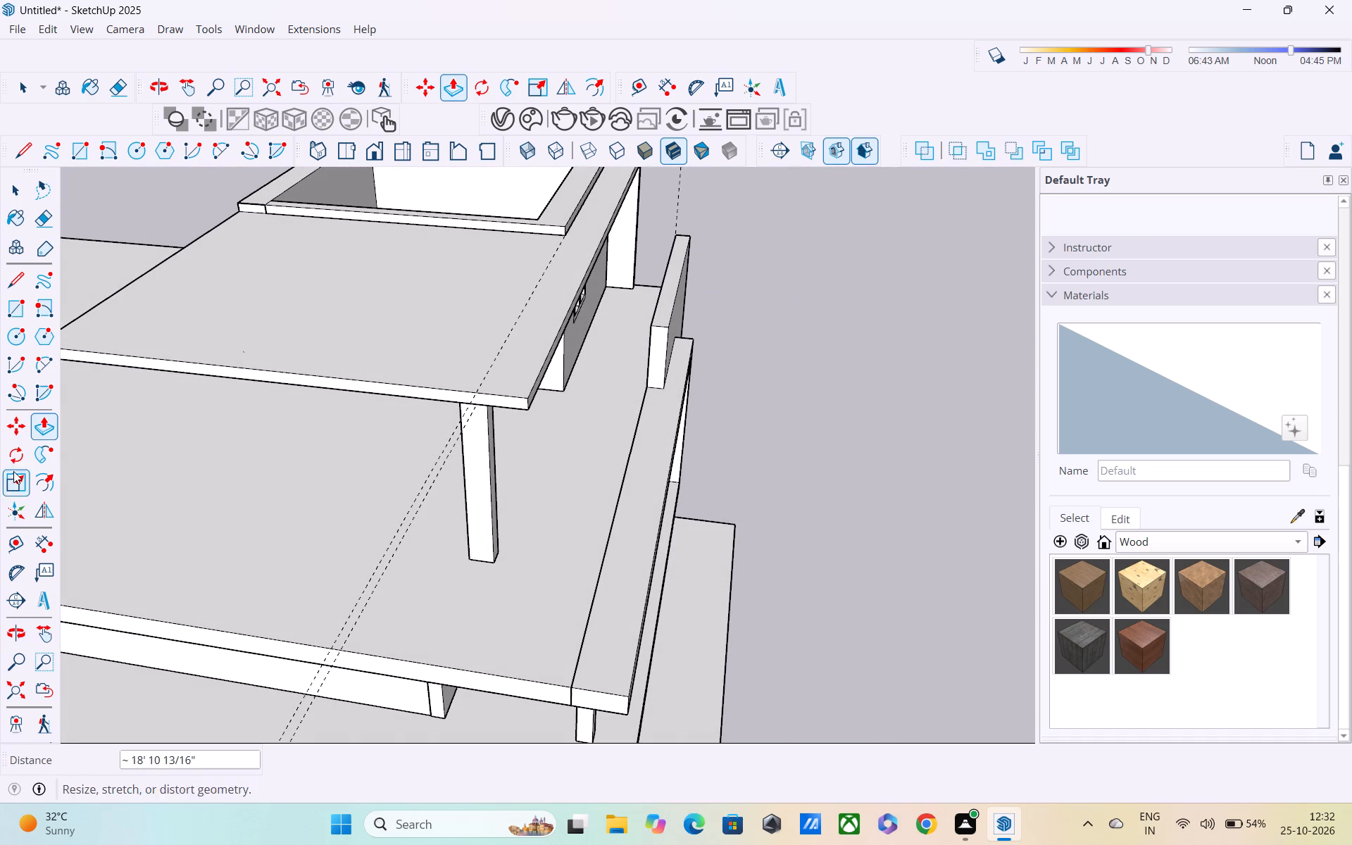
scroll(242, 453, "down", 4)
middle_click_drag(264, 435, 182, 259)
middle_click_drag(309, 289, 167, 247)
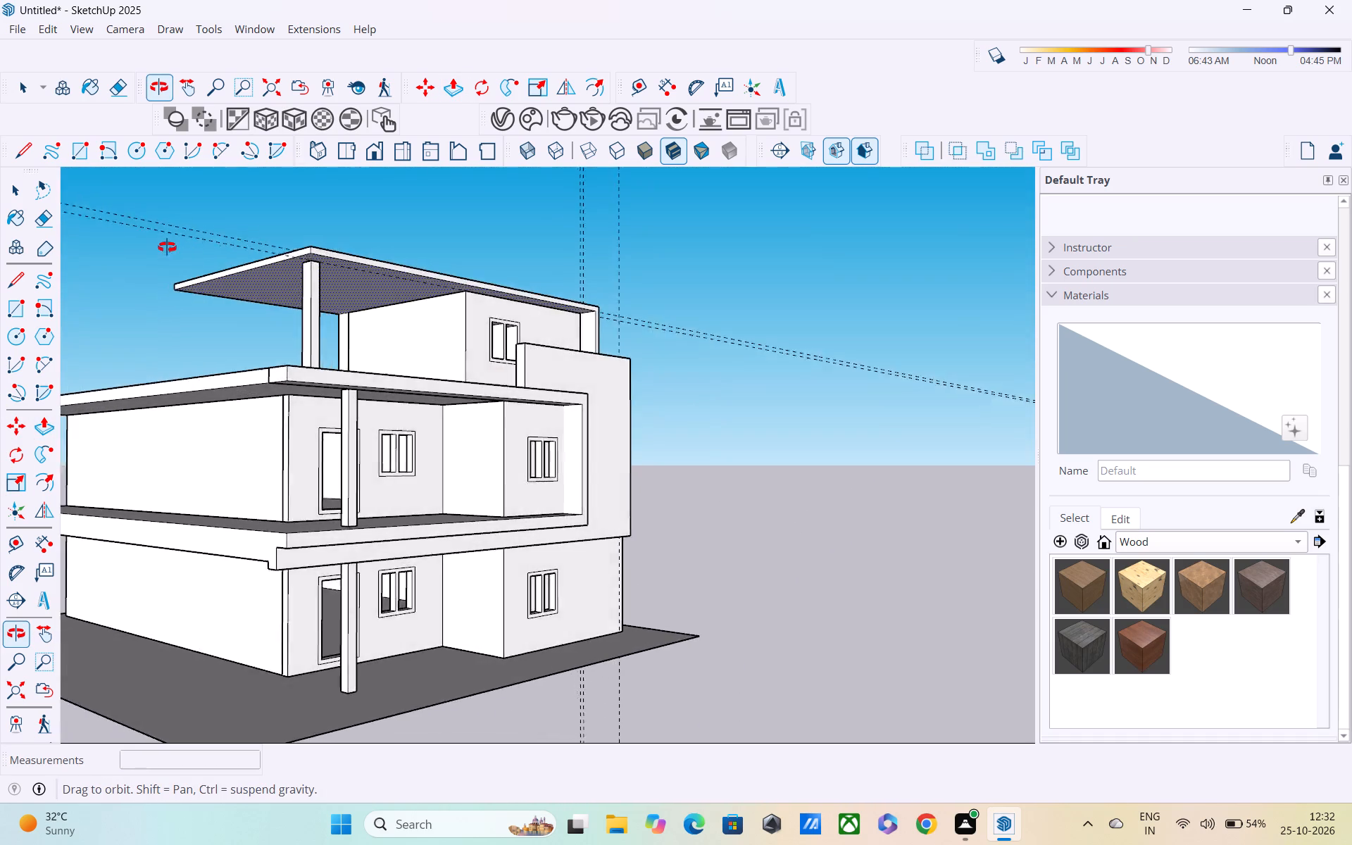
middle_click_drag(167, 247, 11, 320)
scroll(17, 325, "down", 3)
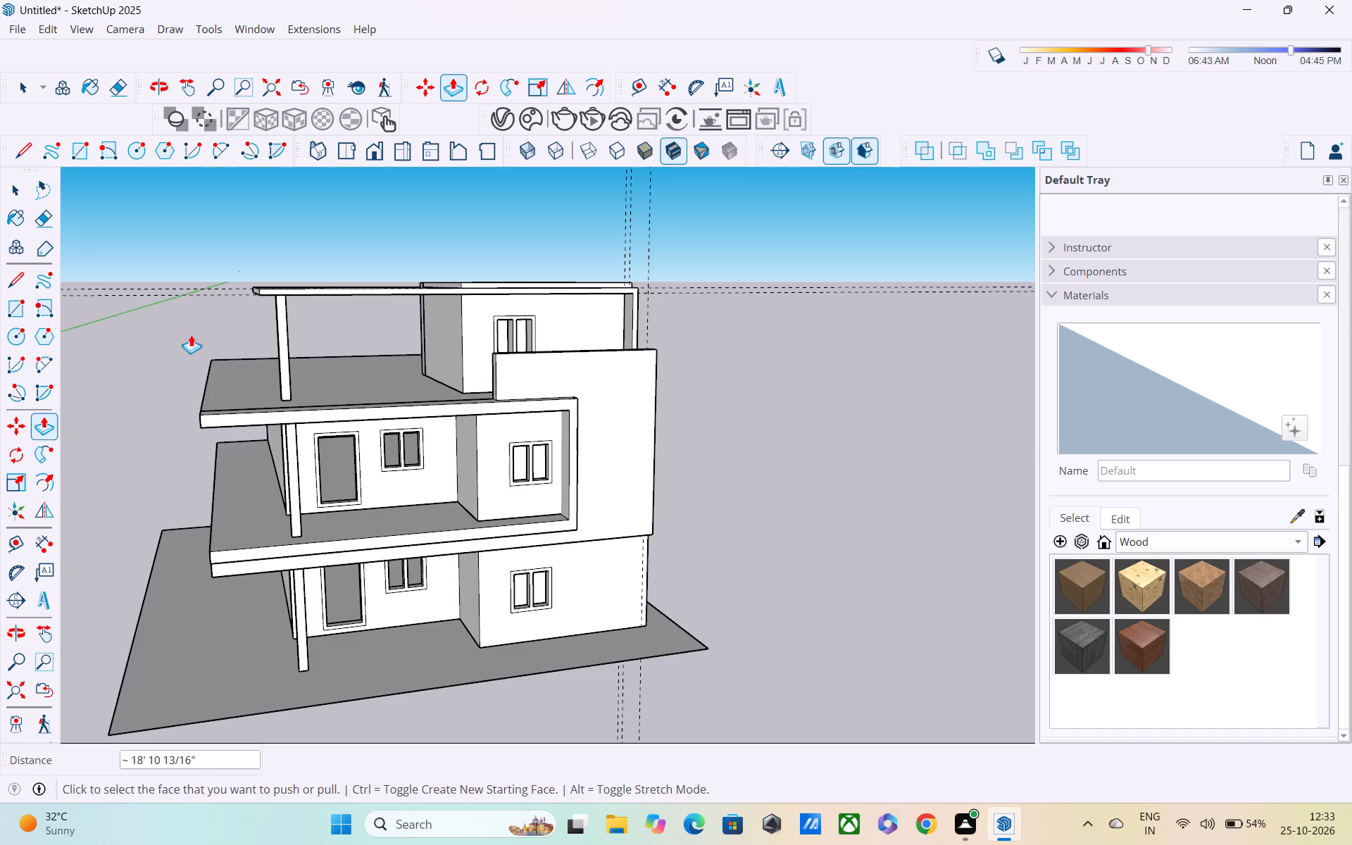
middle_click_drag(224, 334, 177, 250)
scroll(206, 311, "up", 1)
scroll(187, 251, "down", 1)
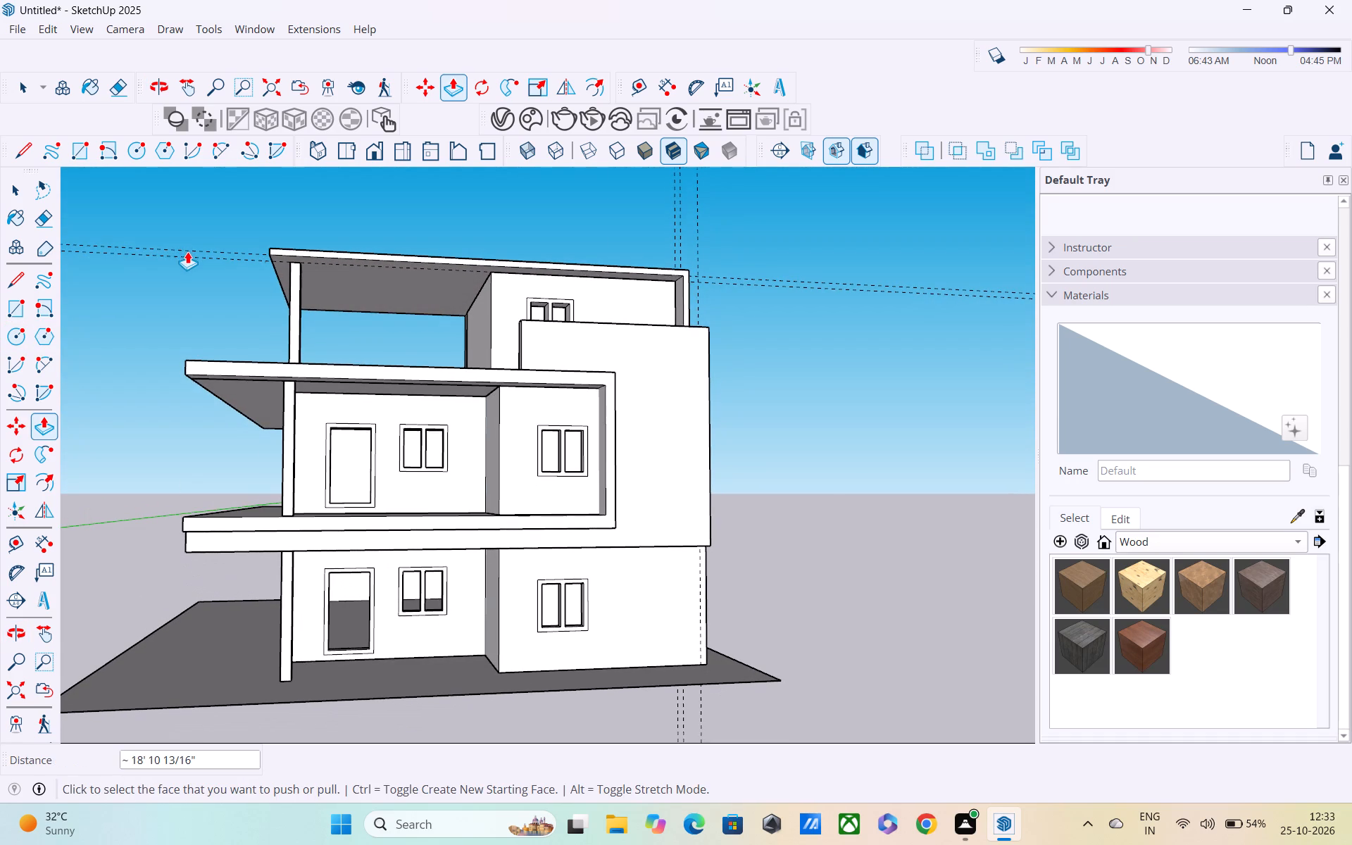
Open the top-floor room's group for editing and raise its wall tops by 2' to form a parapet.
scroll(187, 251, "down", 2)
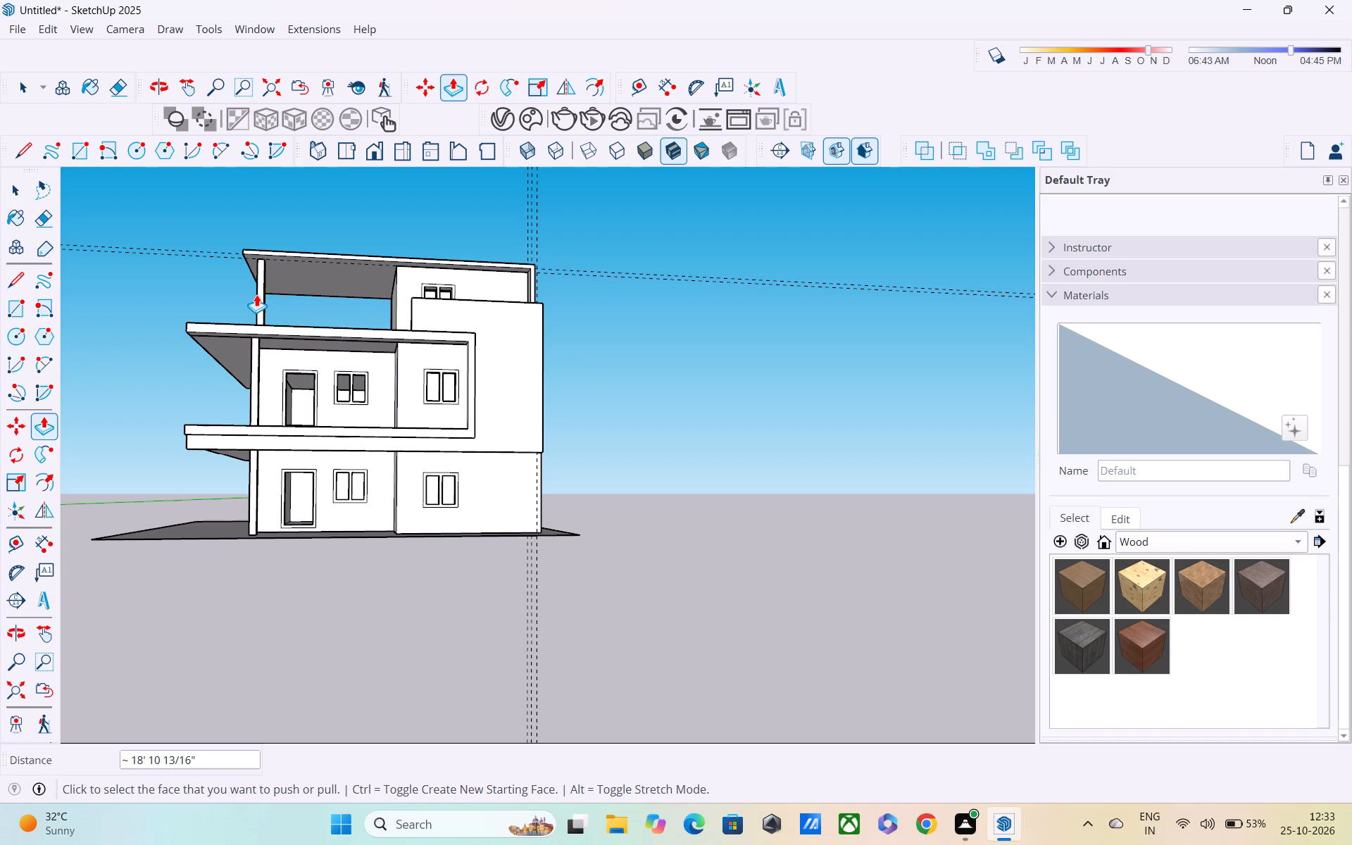
middle_click_drag(294, 275, 320, 506)
scroll(298, 378, "down", 2)
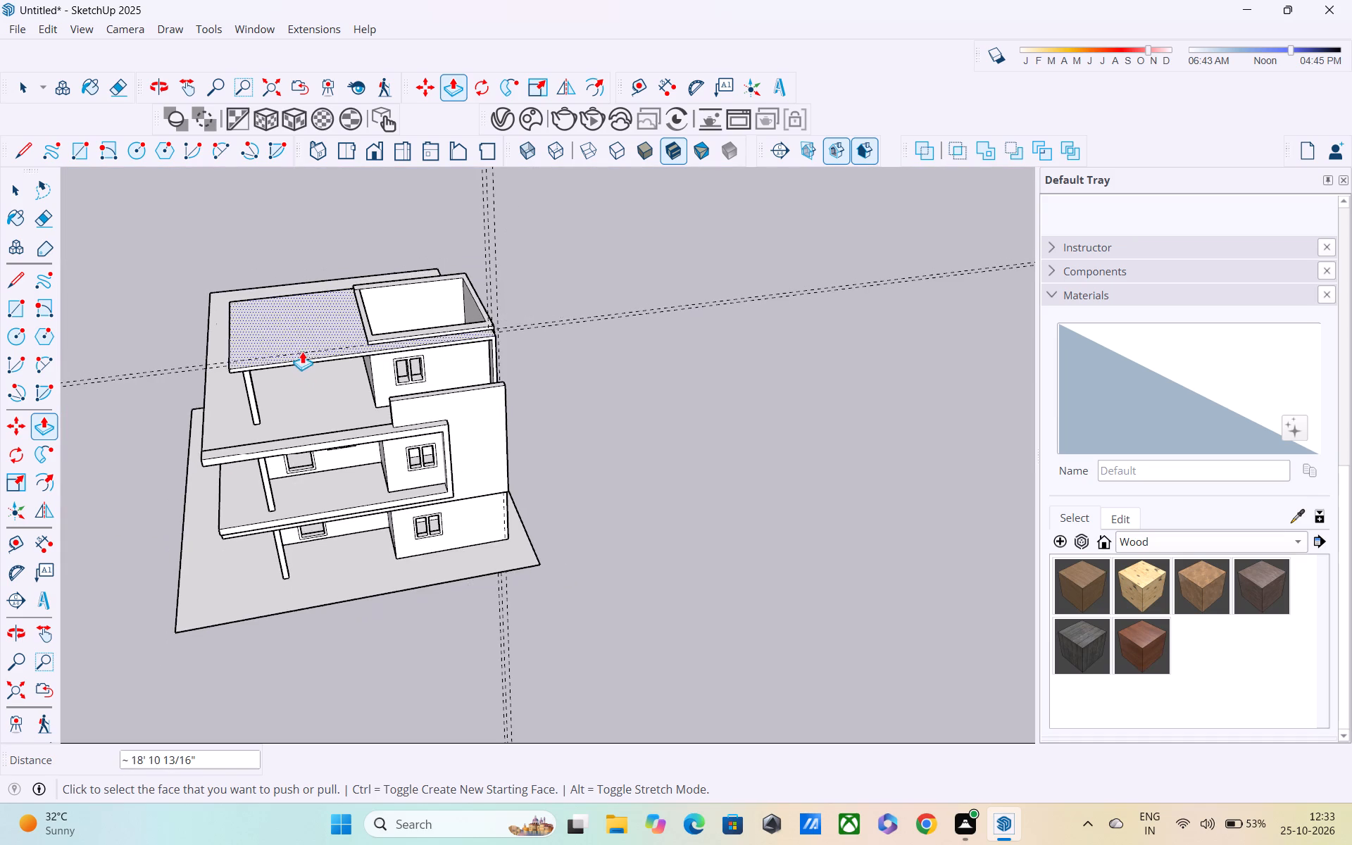
middle_click_drag(303, 351, 342, 483)
scroll(358, 387, "up", 3)
left_click(371, 377)
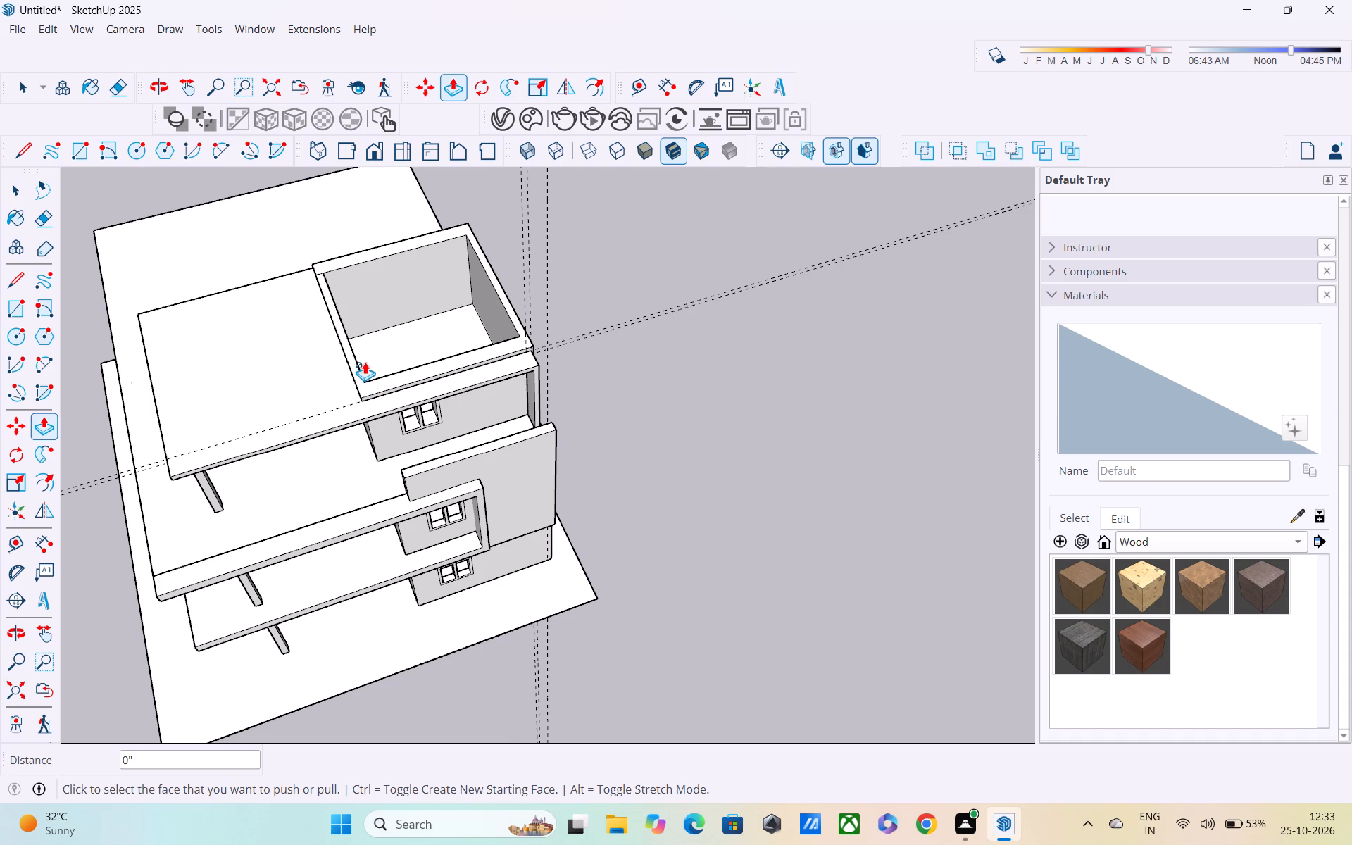
key("Escape")
key("space")
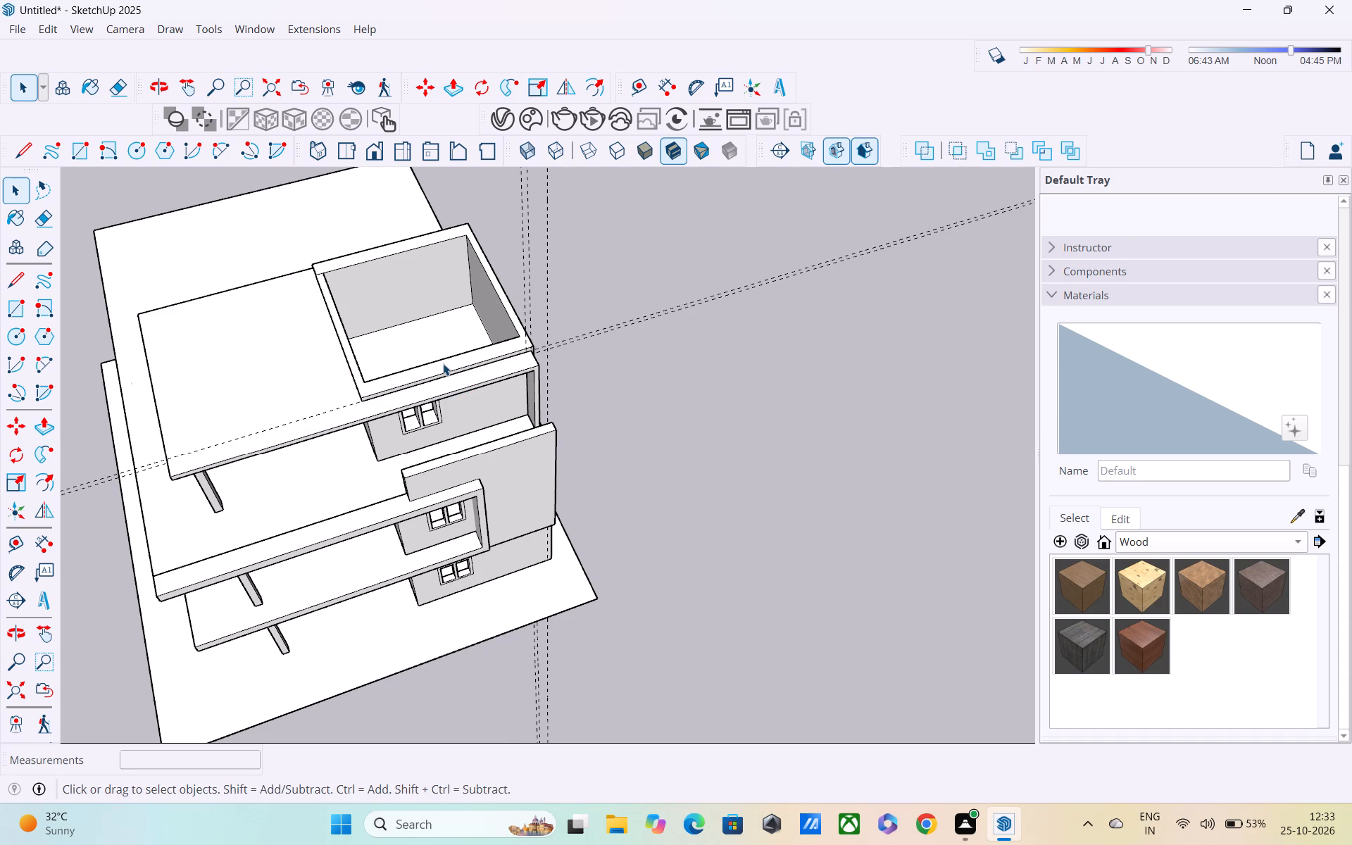
left_click(443, 363)
double_click(443, 373)
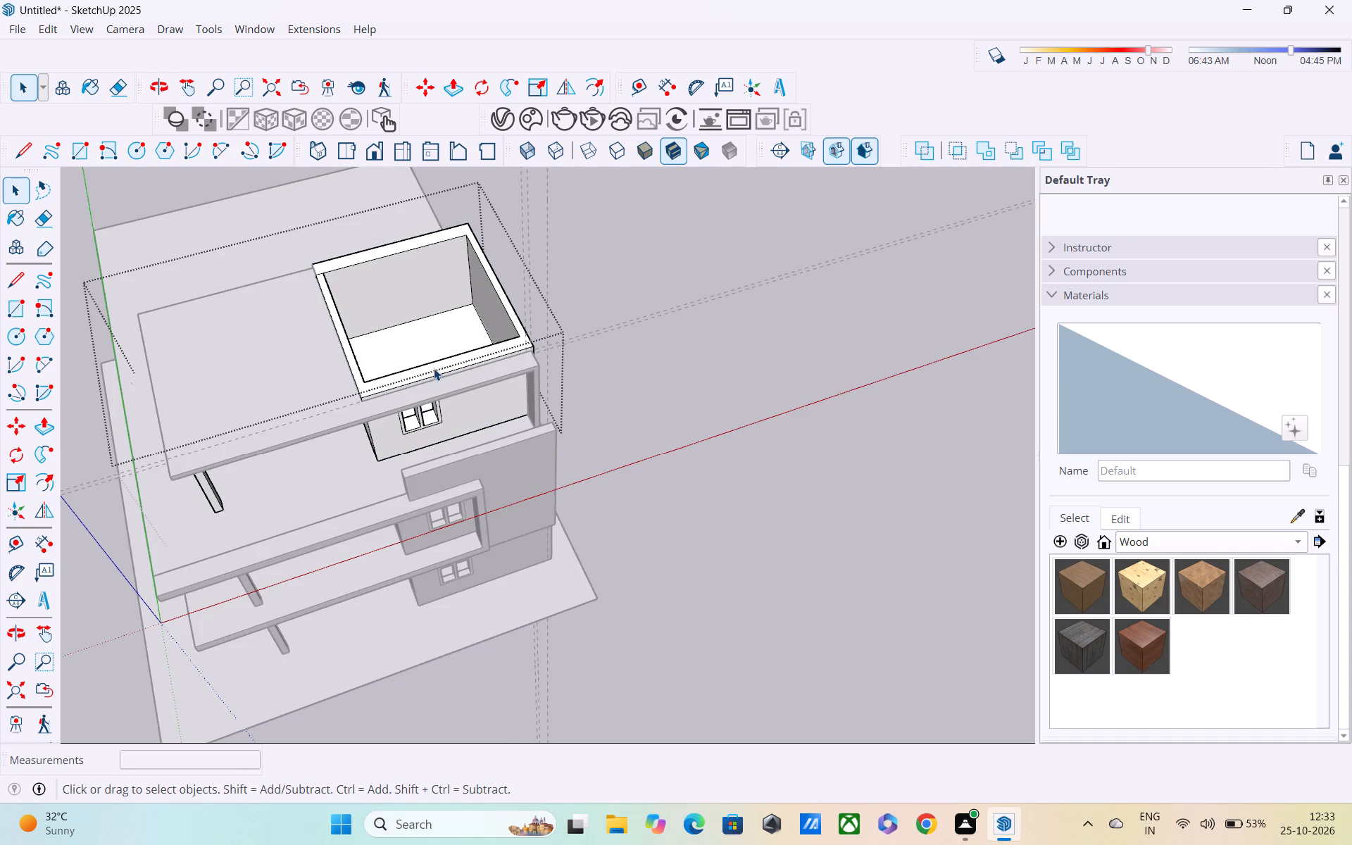
key("p")
left_click(420, 371)
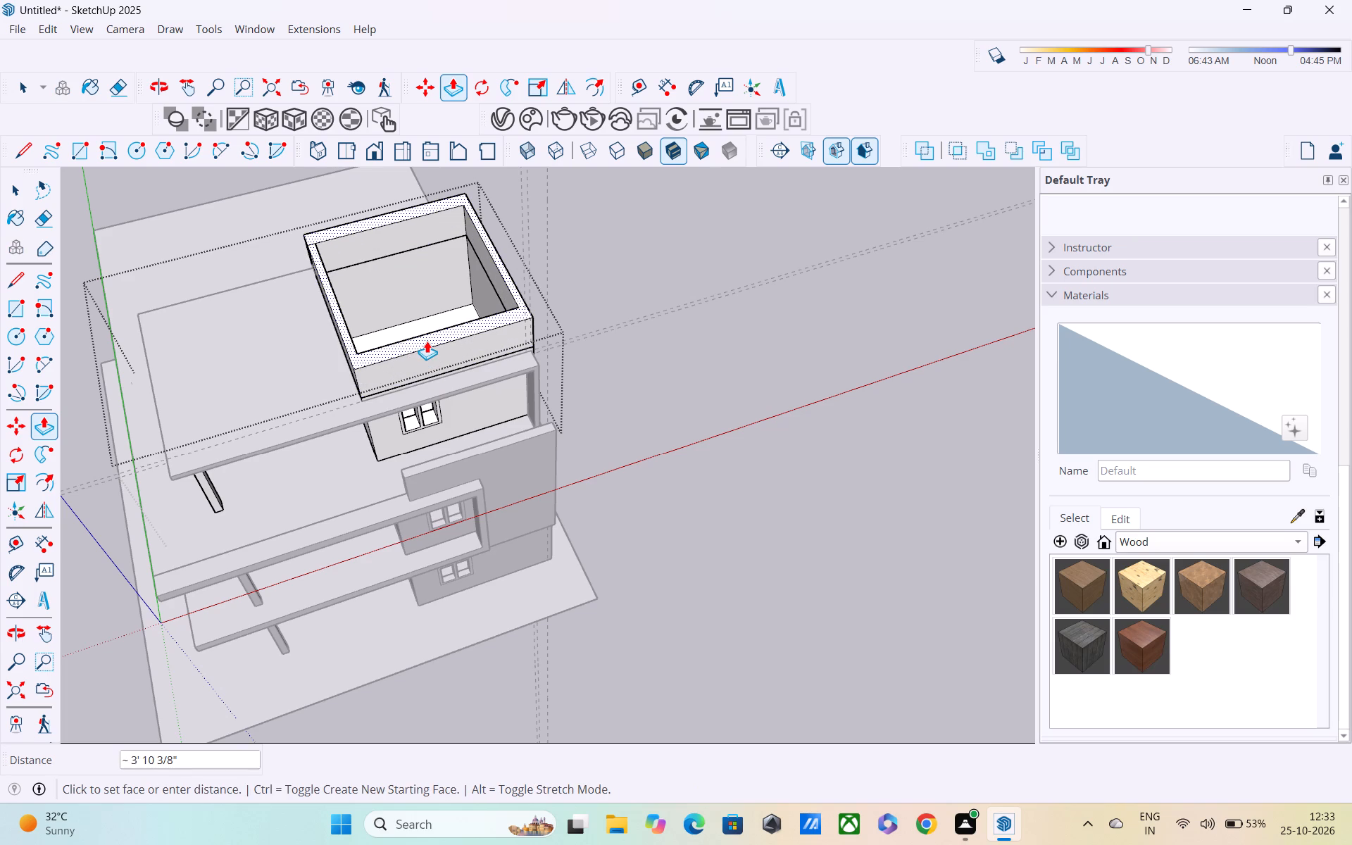
type("2'")
key("Return")
Delete the horizontal seam line between the raised parapet and the wall on the top-floor room's front face.
middle_click_drag(427, 387, 348, 184)
middle_click_drag(349, 375, 355, 255)
scroll(419, 275, "up", 4)
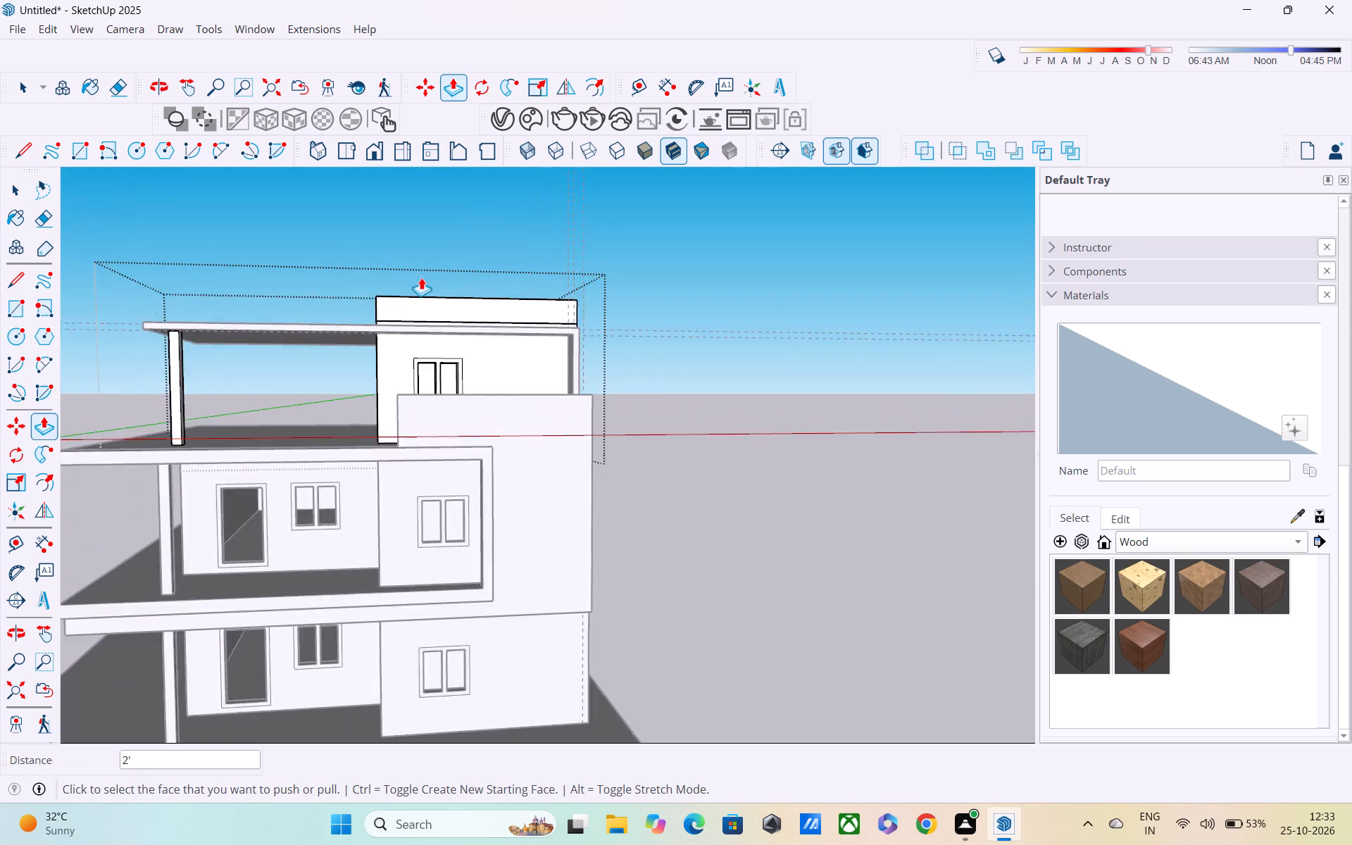
scroll(444, 323, "up", 7)
key("space")
scroll(413, 332, "up", 4)
left_click(403, 330)
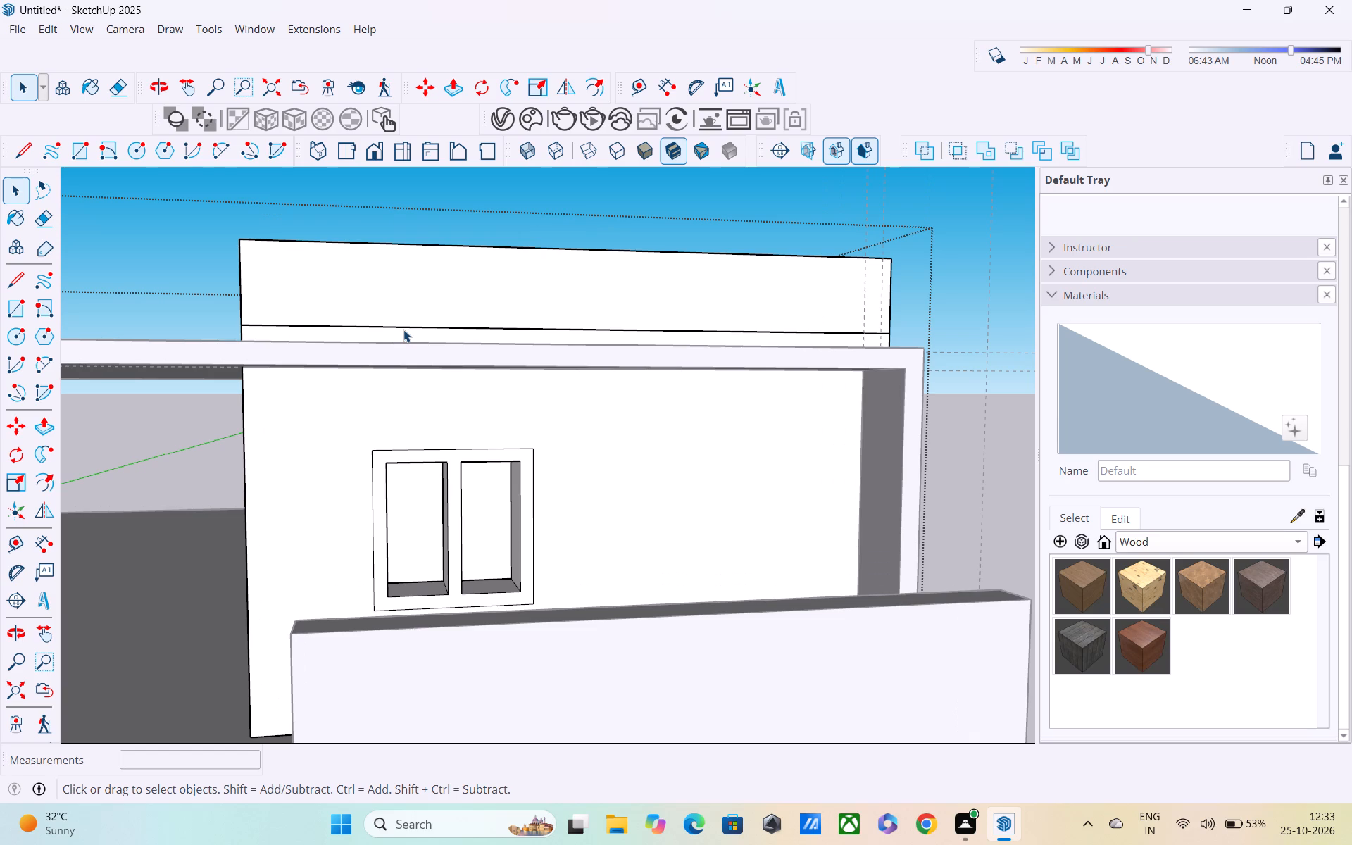
double_click(403, 330)
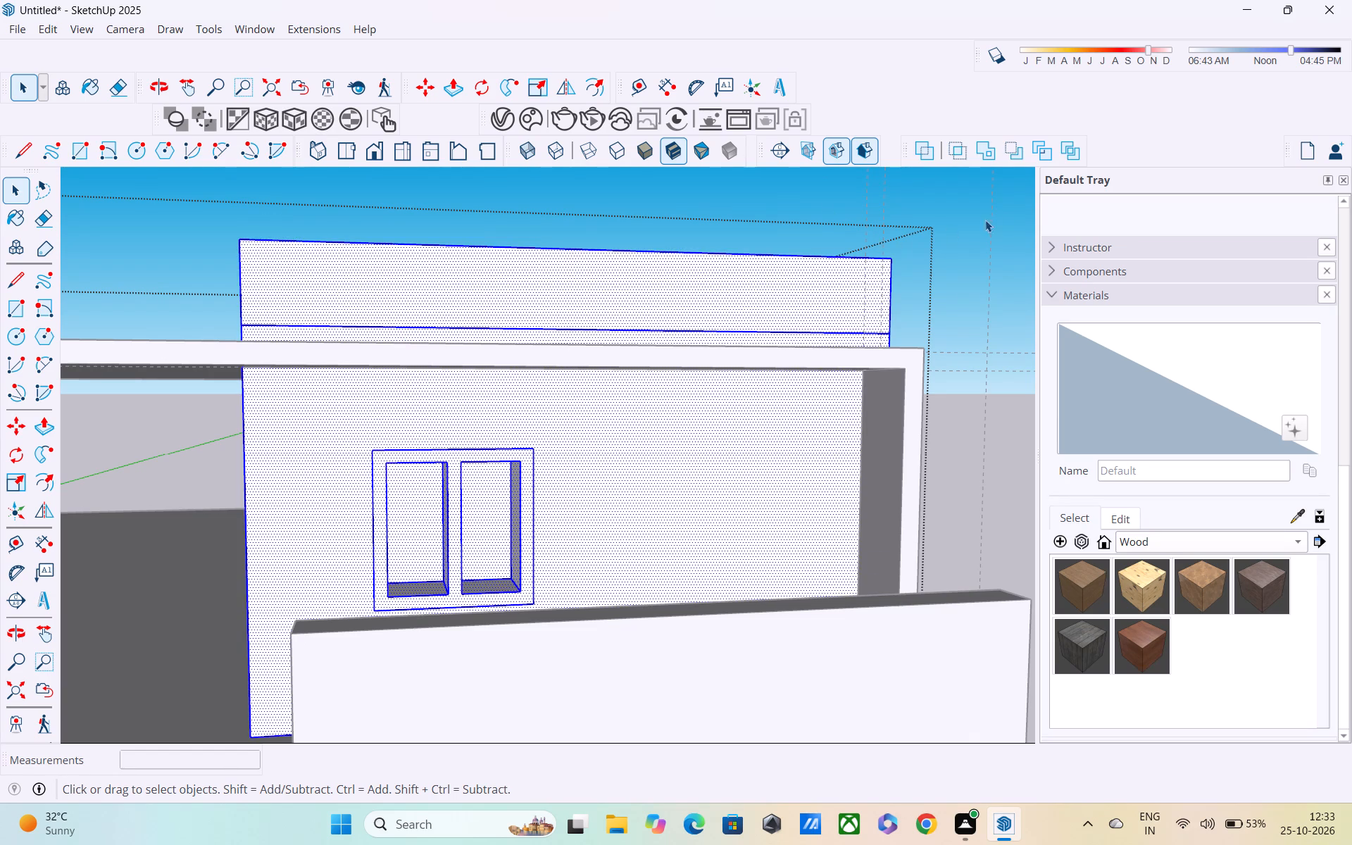
left_click(1003, 217)
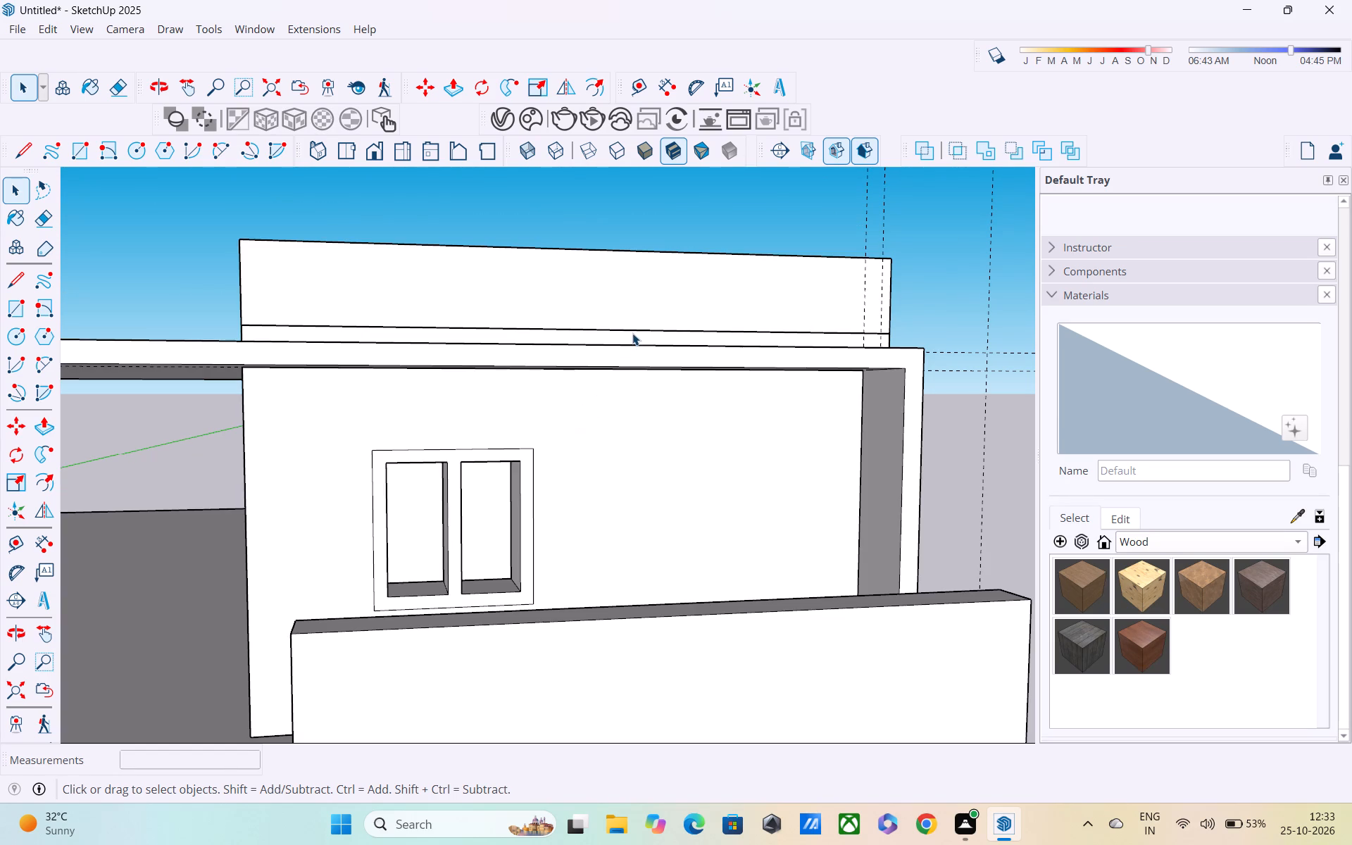
left_click(632, 333)
double_click(632, 333)
left_click(632, 333)
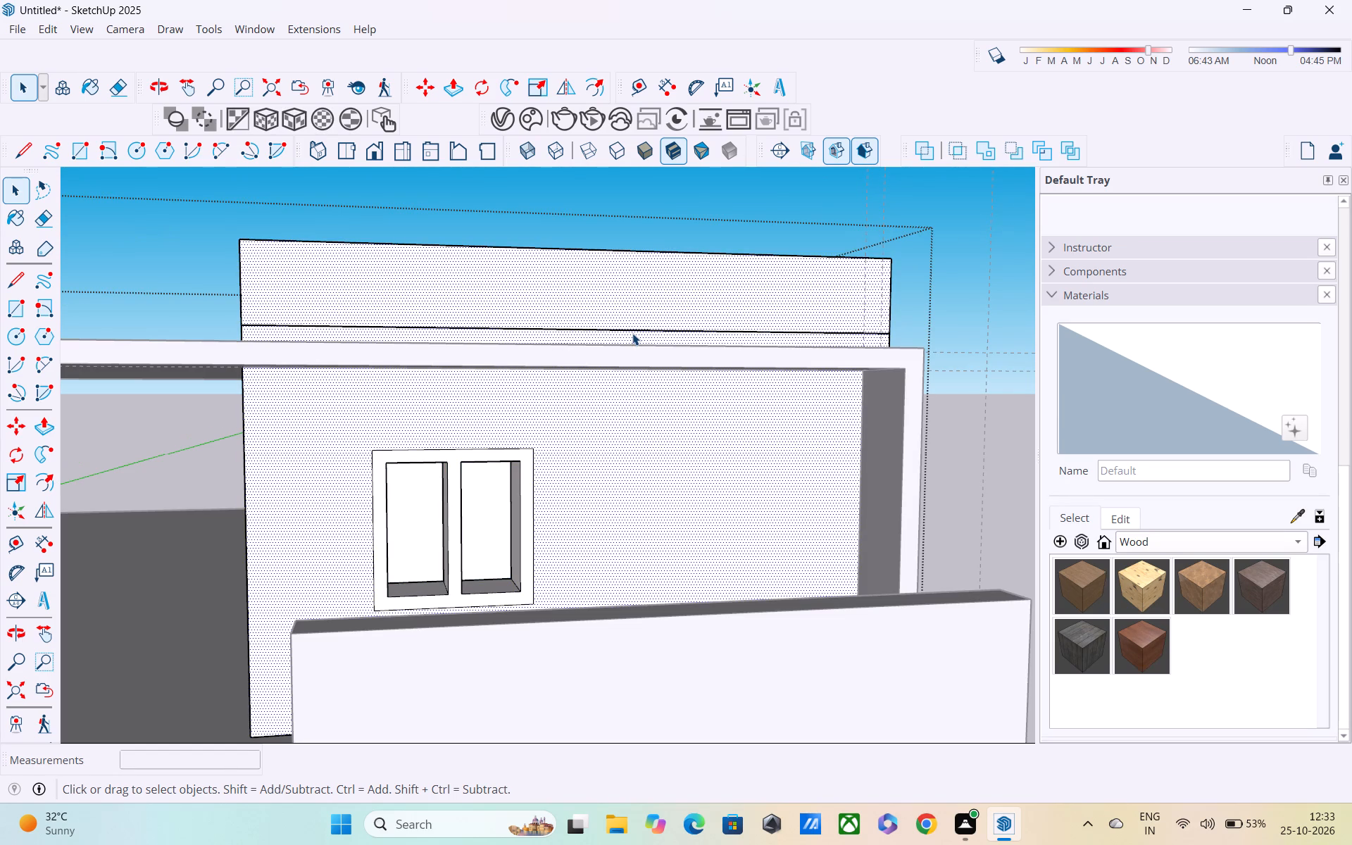
left_click(634, 329)
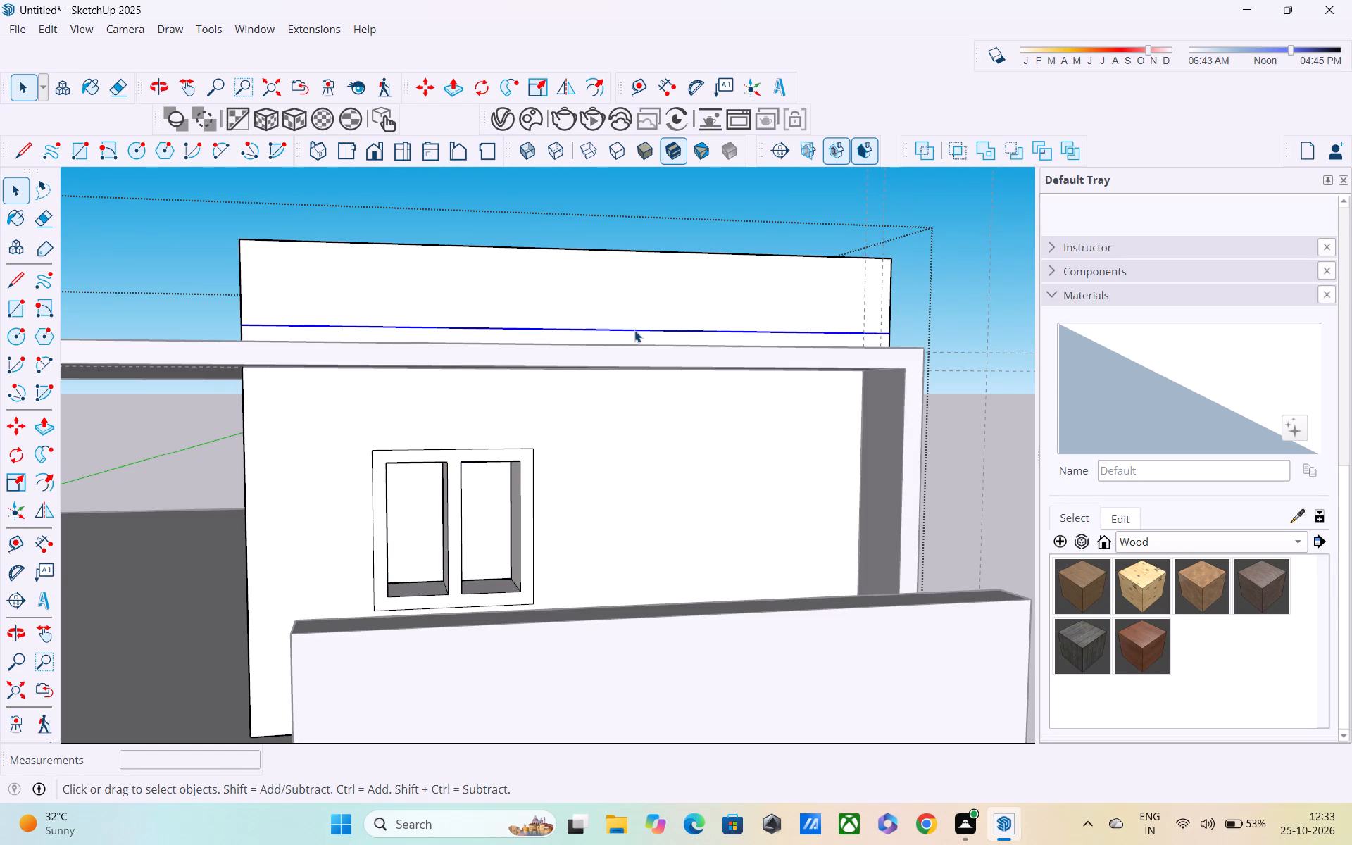
key("Delete")
Examine the raised walls of the top-floor room from the inside, the side and the front.
scroll(644, 295, "down", 4)
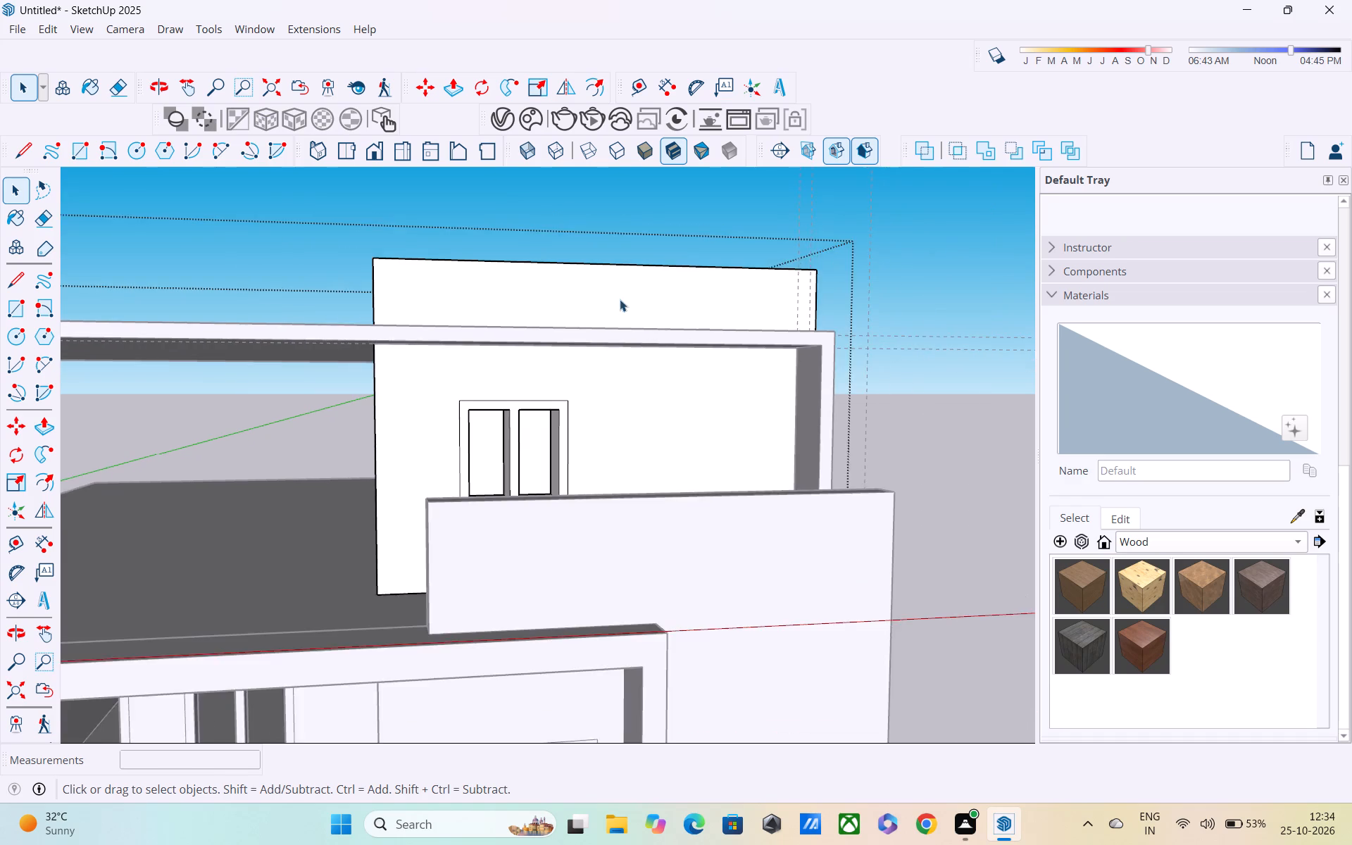
middle_click_drag(619, 299, 99, 728)
scroll(730, 339, "up", 4)
middle_click_drag(551, 346, 481, 346)
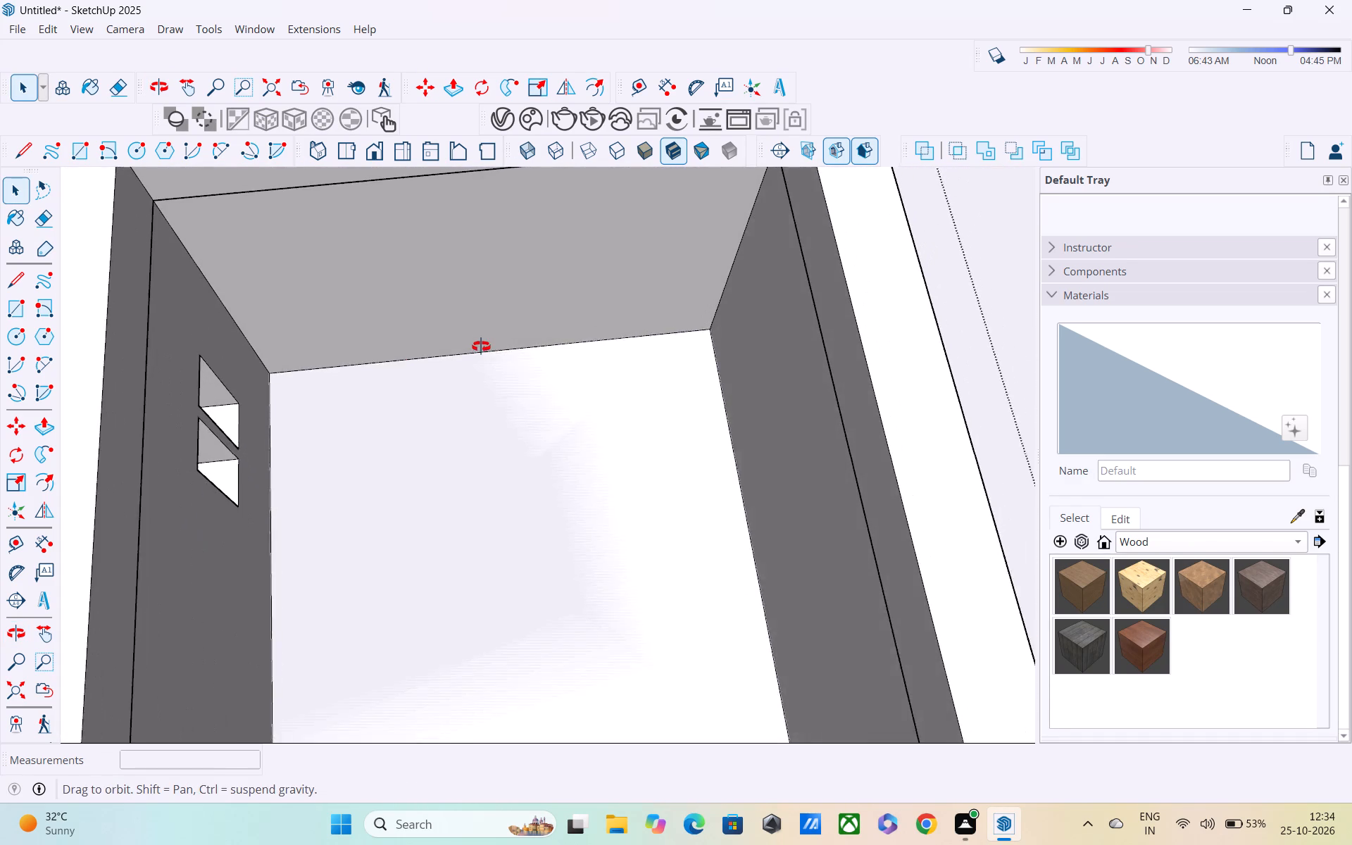
middle_click_drag(481, 346, 480, 346)
scroll(484, 346, "down", 6)
middle_click_drag(525, 356, 902, 82)
middle_click_drag(611, 386, 623, 349)
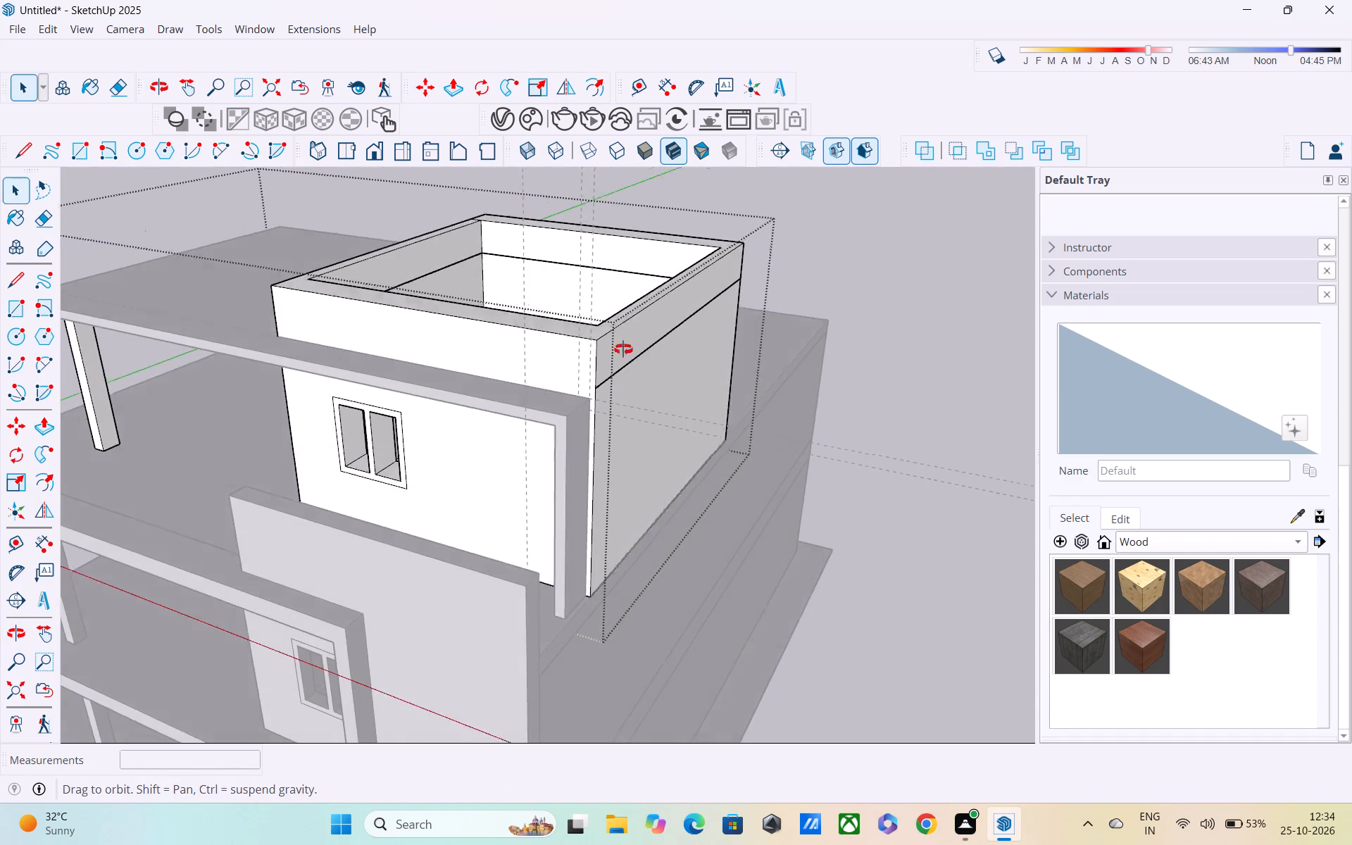
middle_click_drag(623, 349, 733, 249)
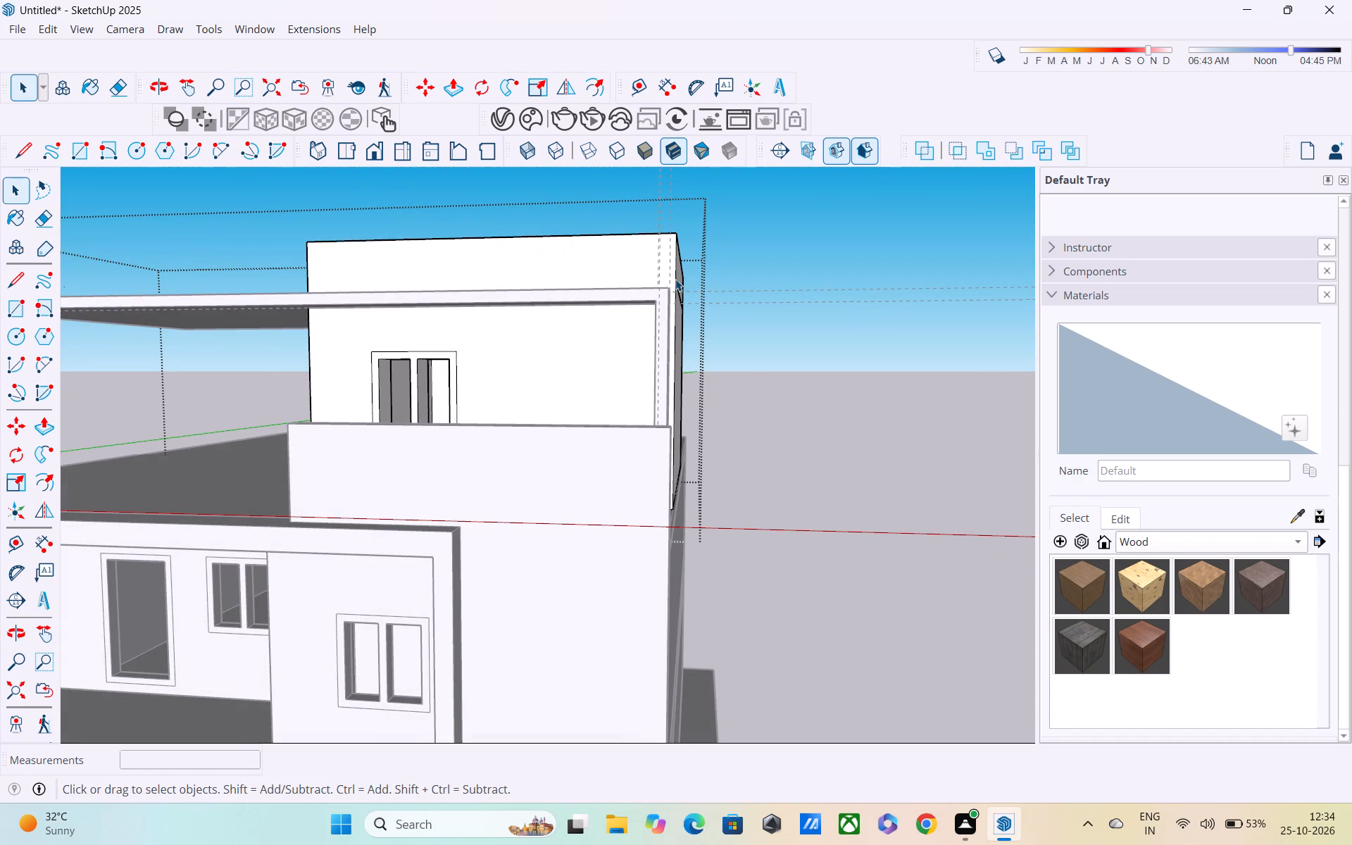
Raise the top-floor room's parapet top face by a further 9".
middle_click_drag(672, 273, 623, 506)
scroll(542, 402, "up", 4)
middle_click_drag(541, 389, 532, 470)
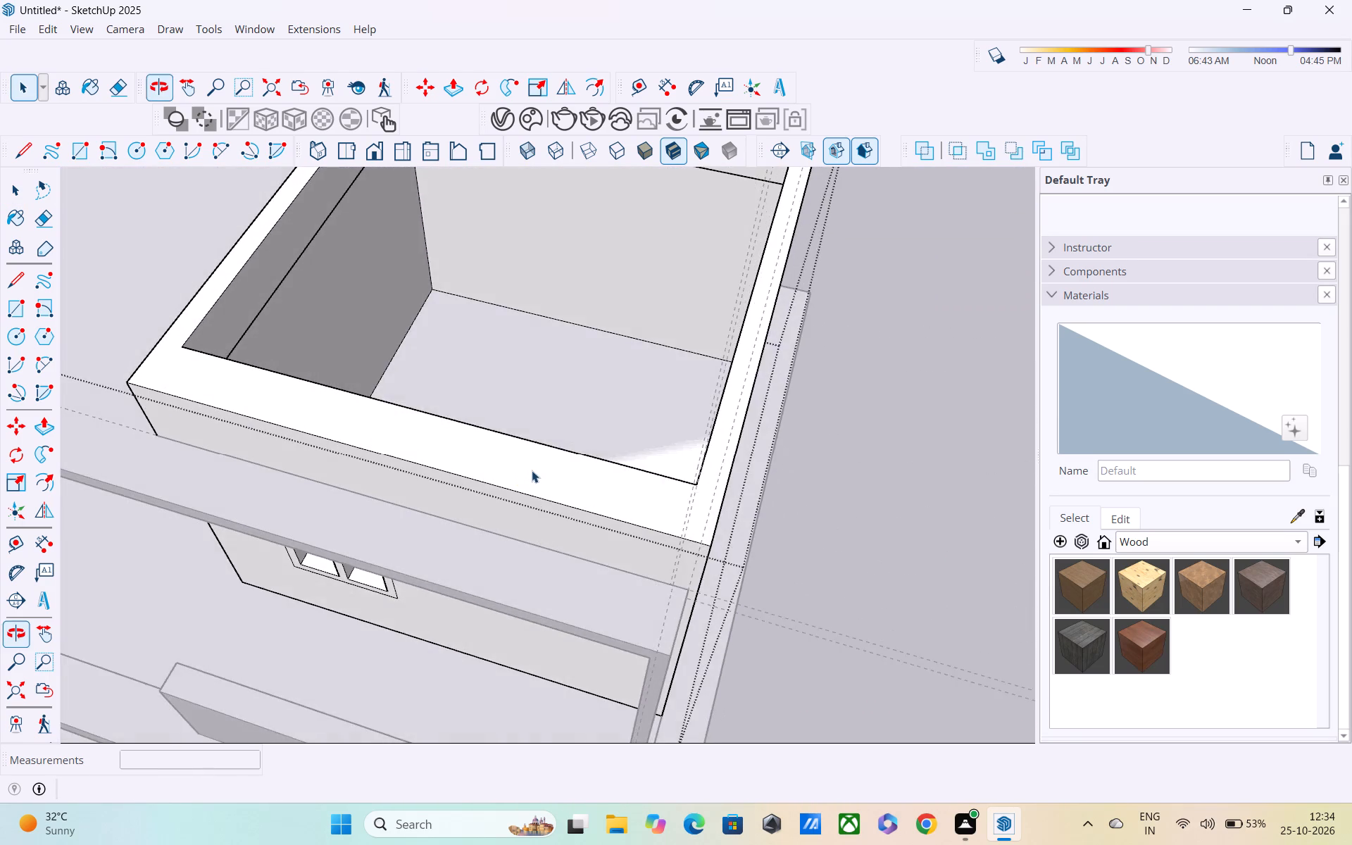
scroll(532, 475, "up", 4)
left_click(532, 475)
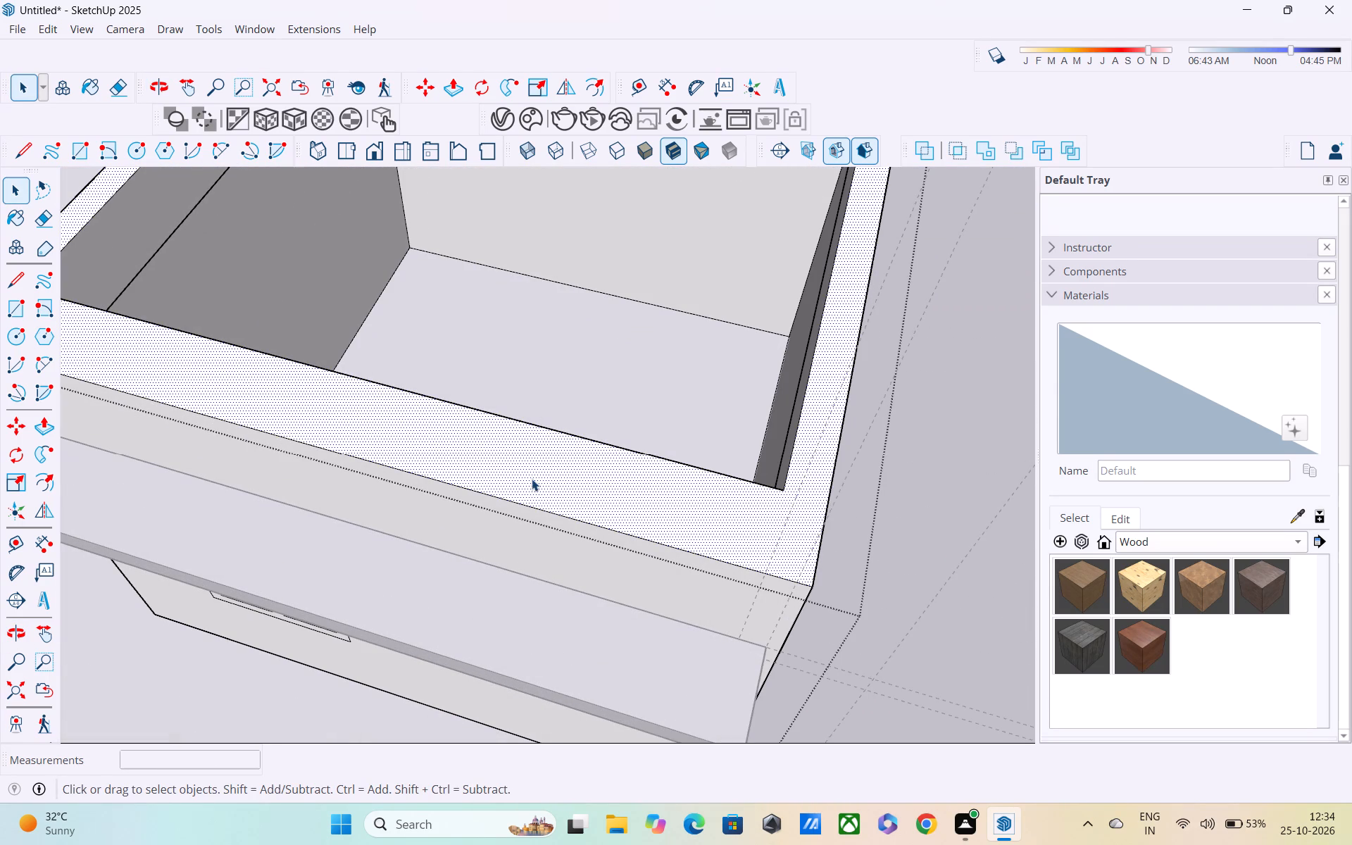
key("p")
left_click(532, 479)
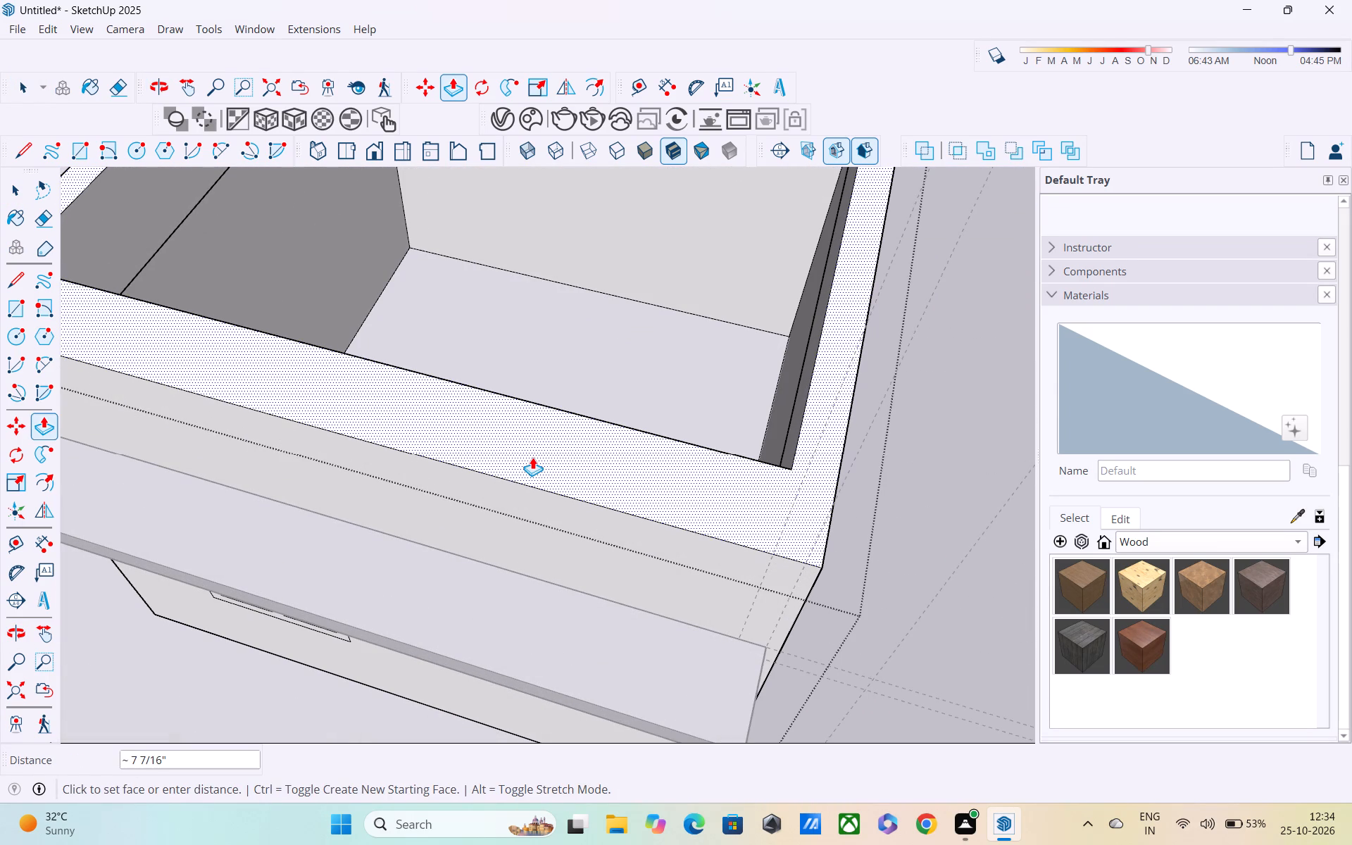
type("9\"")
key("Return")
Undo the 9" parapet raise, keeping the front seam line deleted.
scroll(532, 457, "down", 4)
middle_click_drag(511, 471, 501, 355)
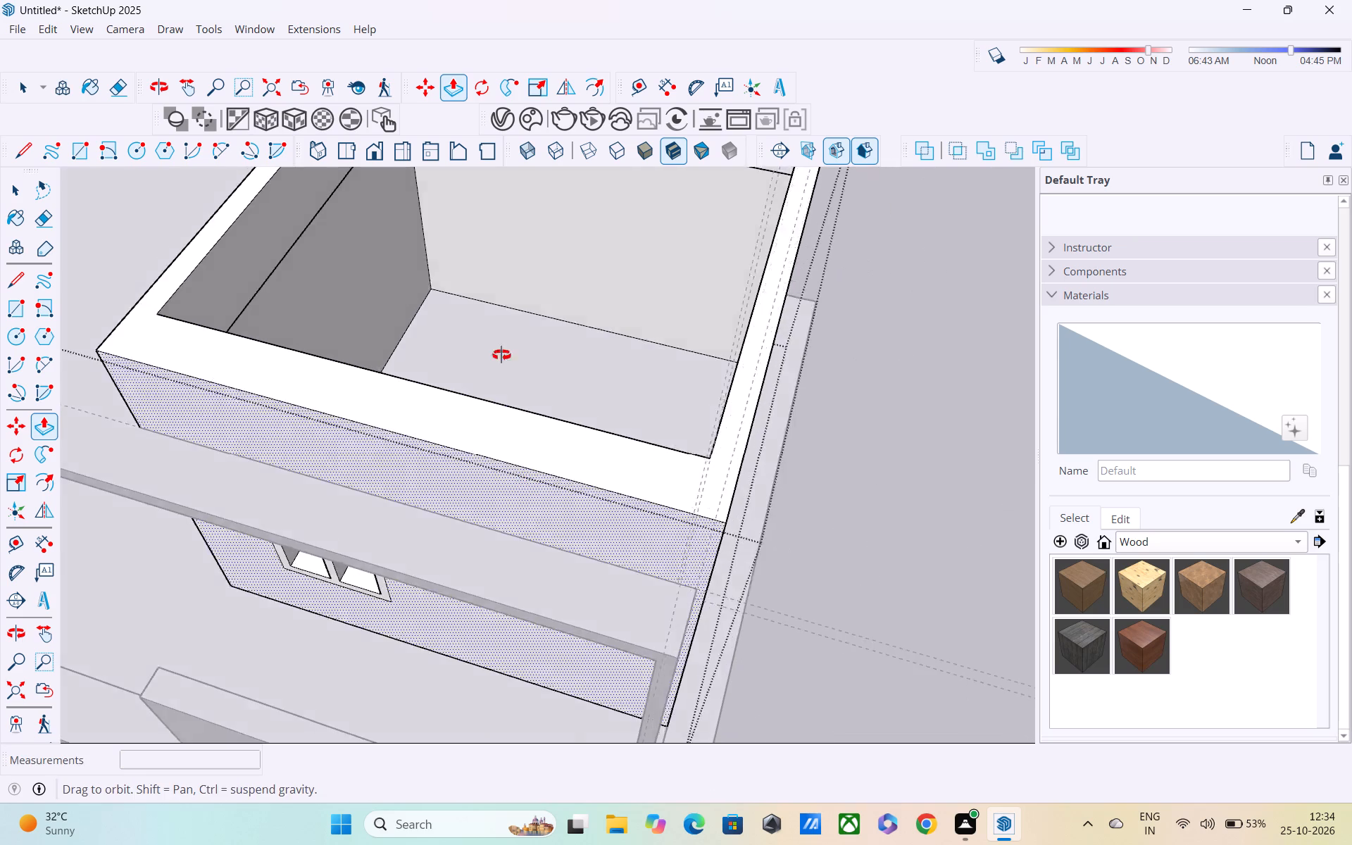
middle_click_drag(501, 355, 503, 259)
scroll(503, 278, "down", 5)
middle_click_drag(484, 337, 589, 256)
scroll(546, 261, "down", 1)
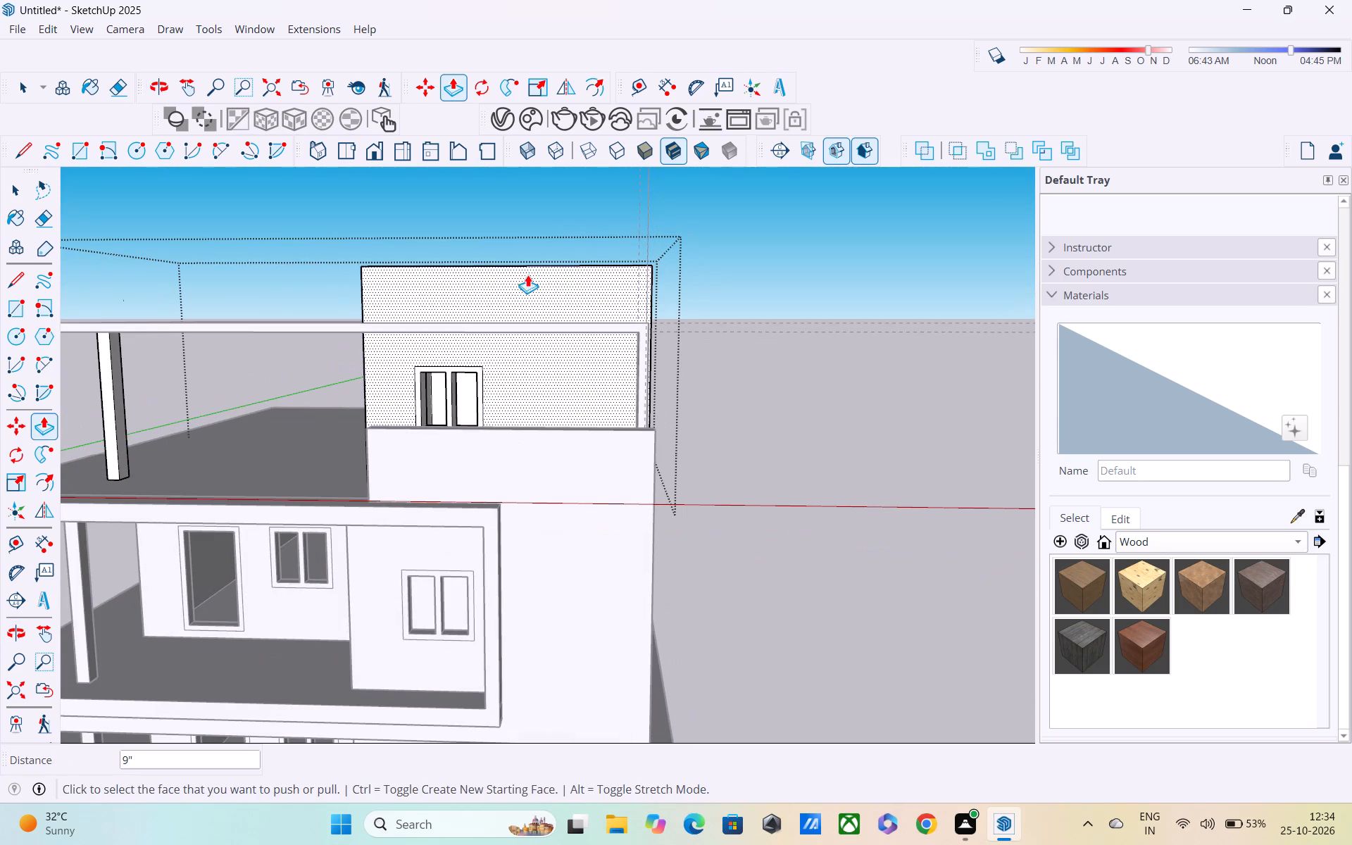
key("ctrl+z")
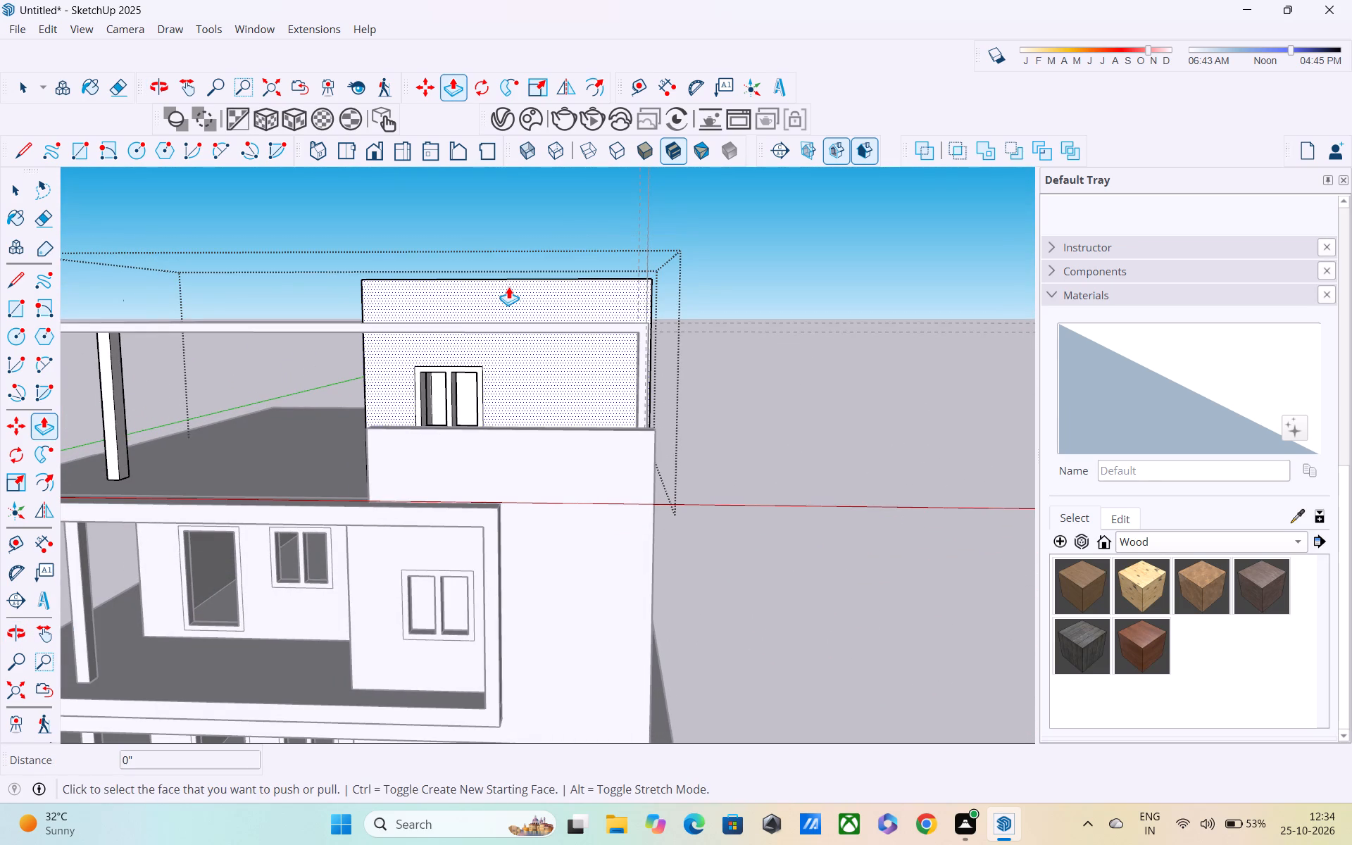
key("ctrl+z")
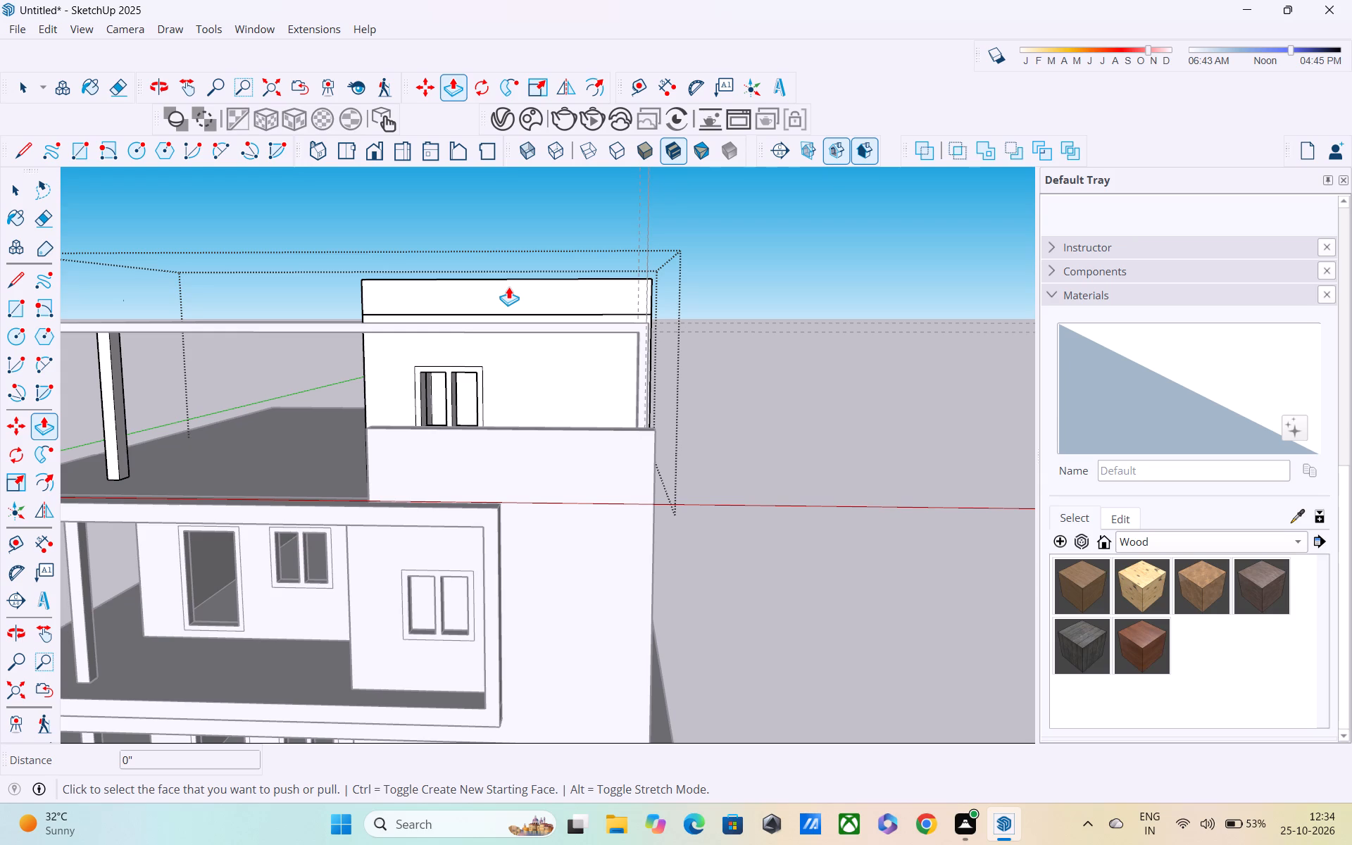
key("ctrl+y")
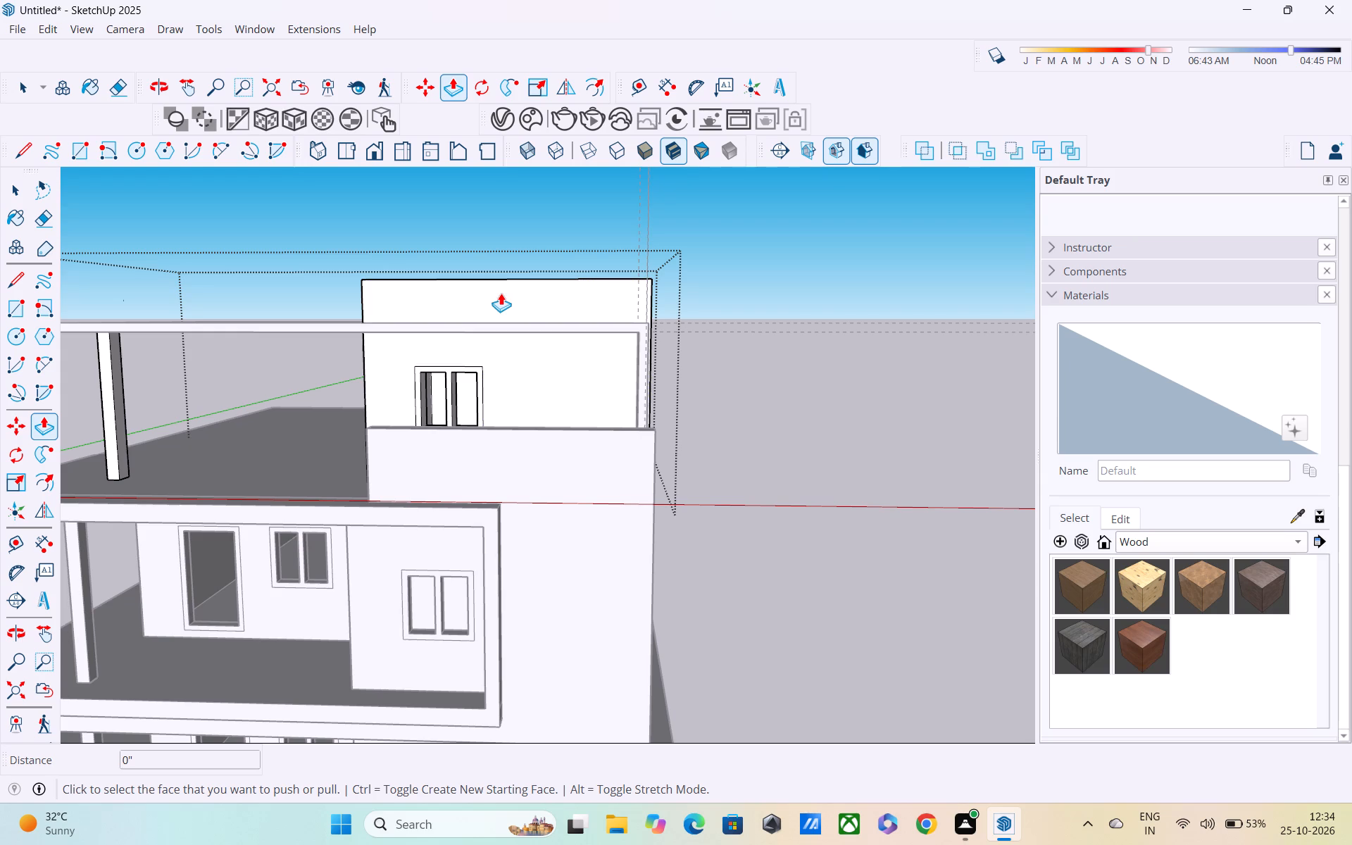
Erase the horizontal seam lines on the top-floor room's rear and terrace-side inner wall faces.
scroll(499, 293, "down", 2)
middle_click_drag(496, 280, 489, 420)
key("space")
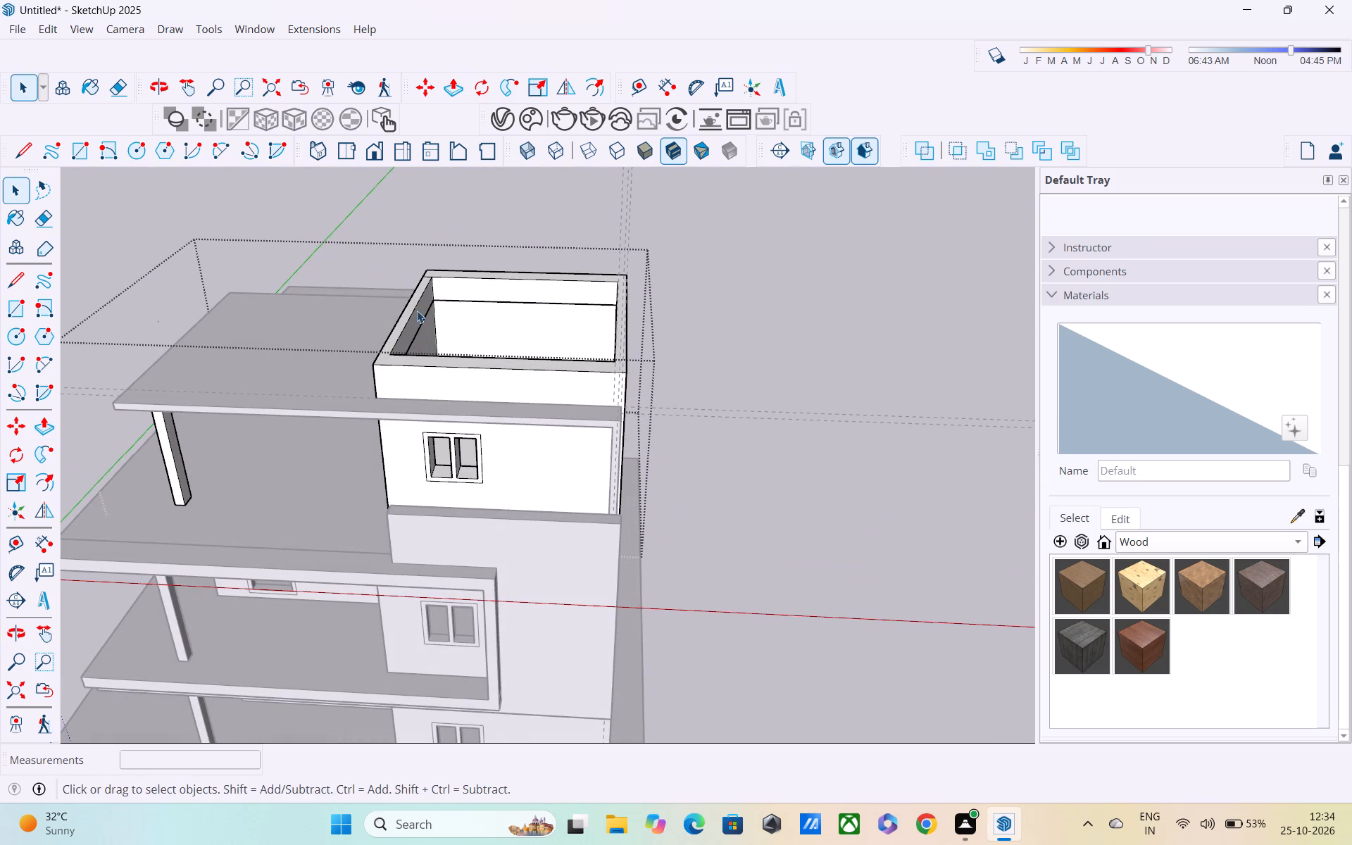
middle_click_drag(416, 315, 525, 400)
scroll(438, 311, "up", 2)
key("e")
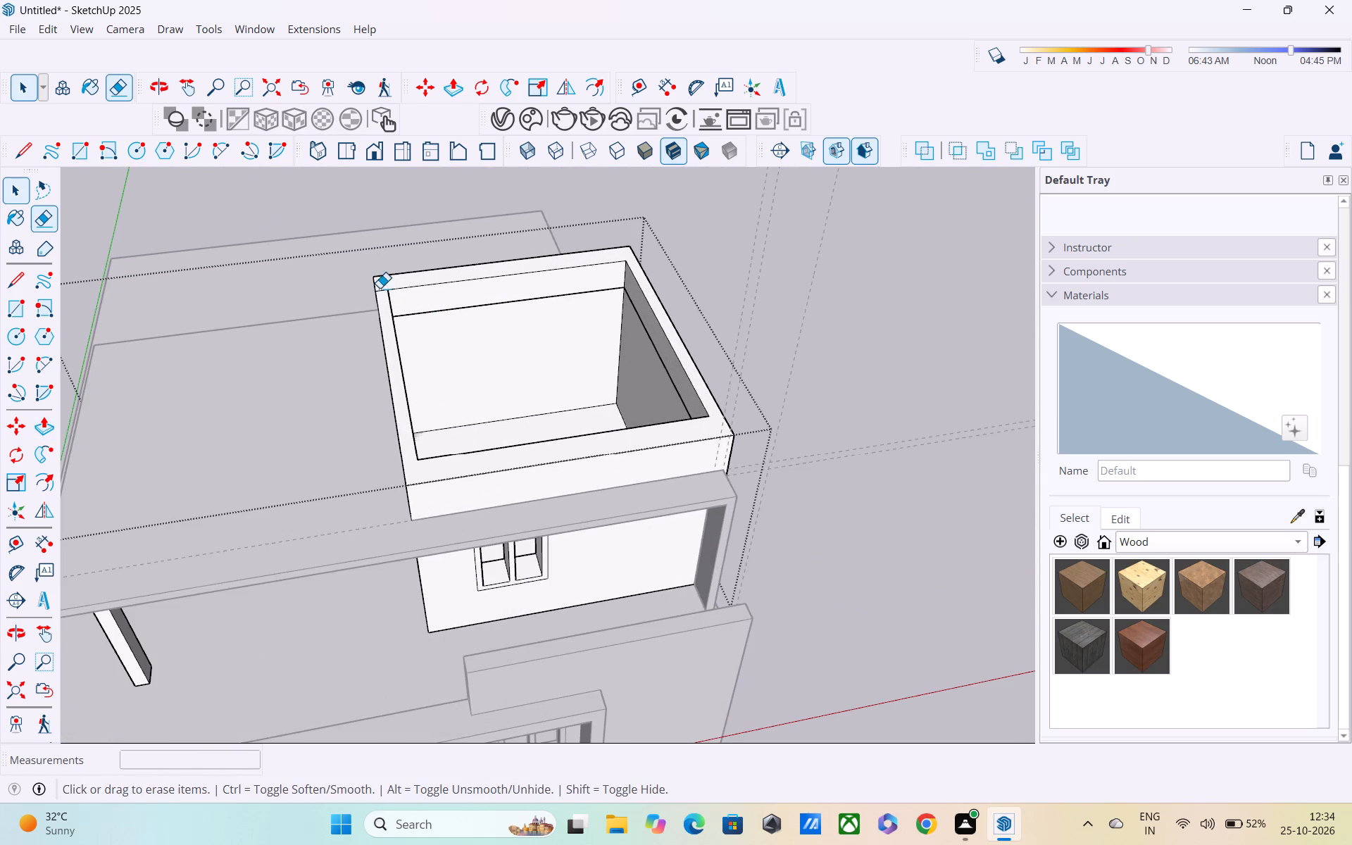
scroll(369, 279, "up", 5)
scroll(403, 336, "up", 5)
left_click_drag(404, 283, 401, 292)
scroll(401, 292, "down", 4)
middle_click_drag(511, 319, 406, 273)
scroll(479, 351, "up", 4)
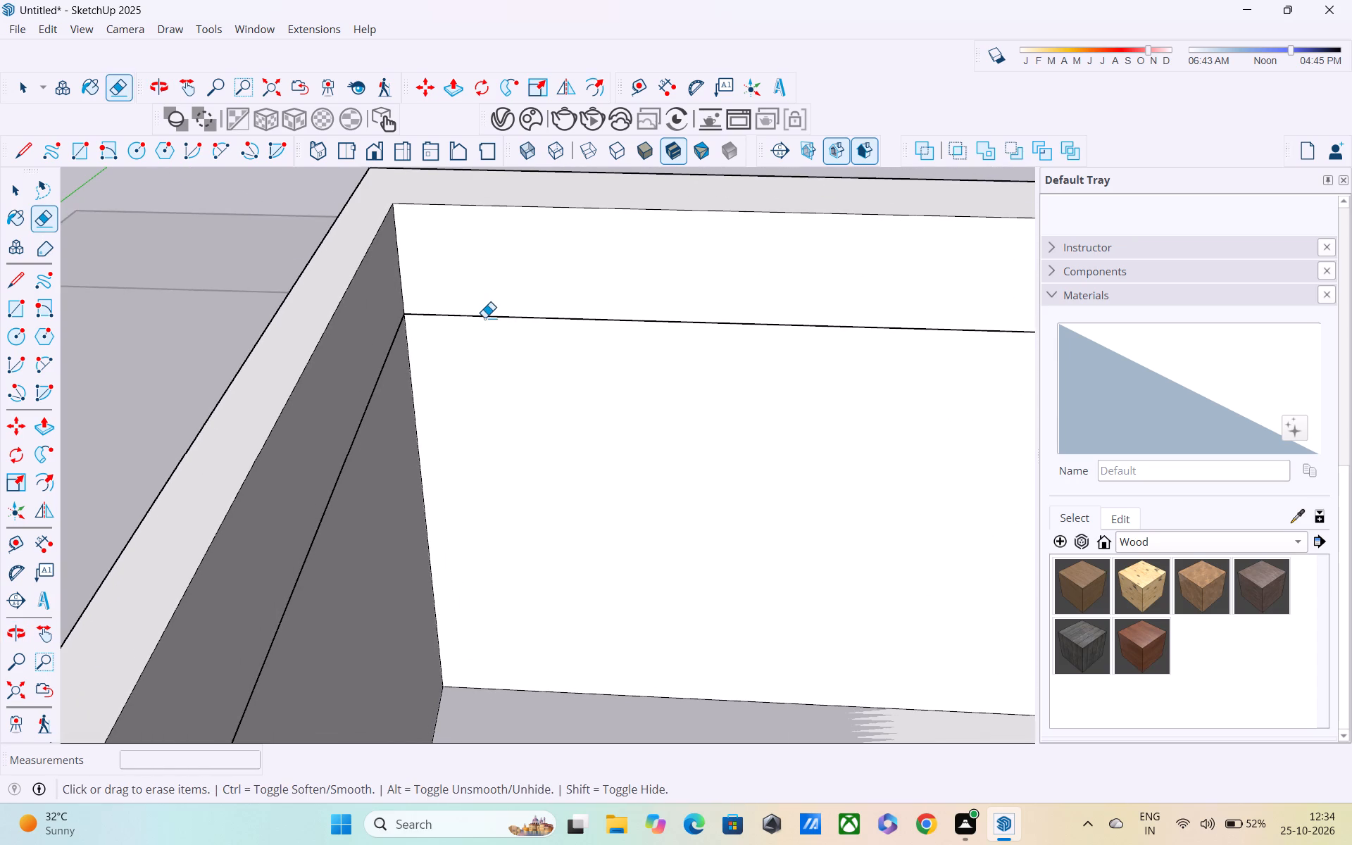
left_click(484, 318)
left_click(394, 351)
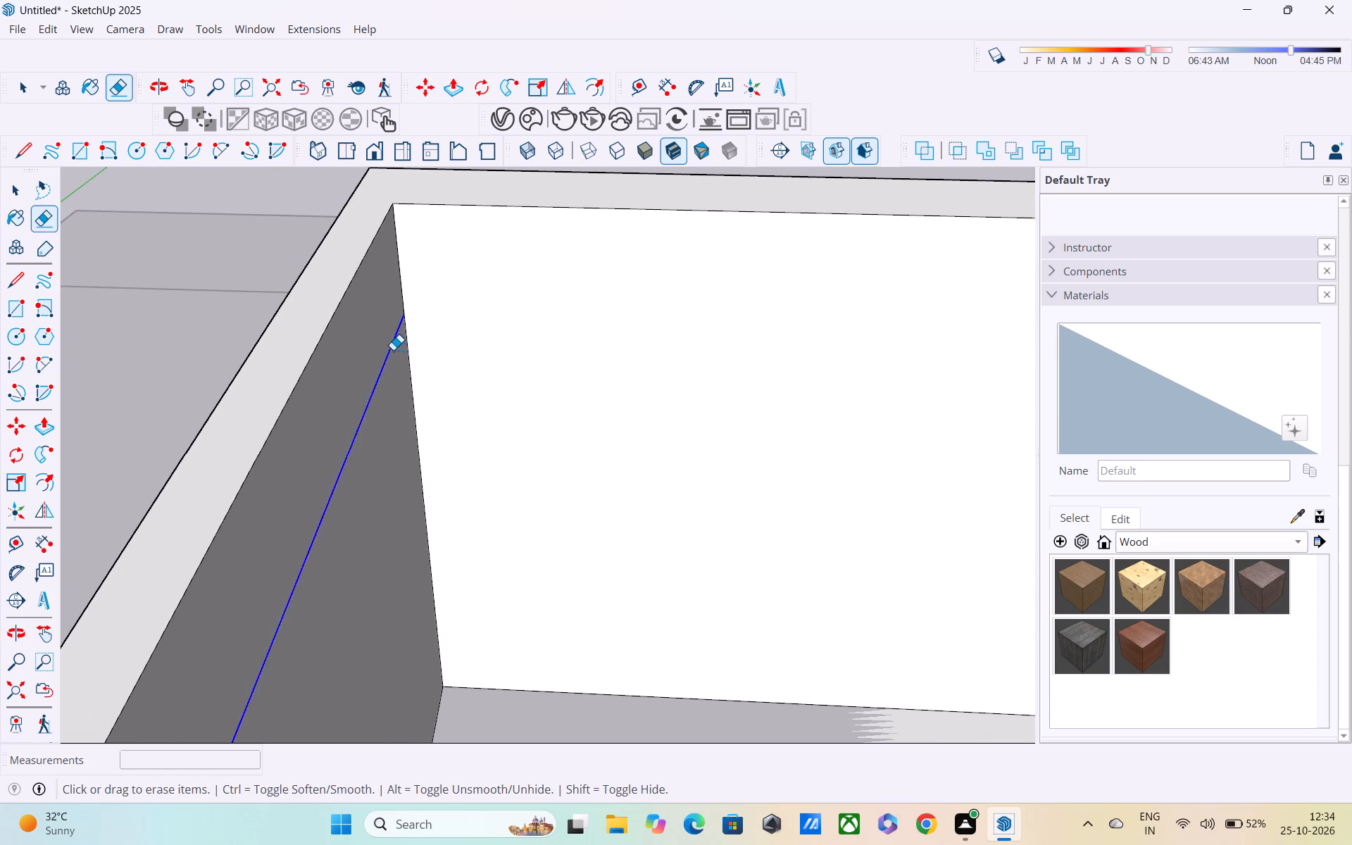
Erase the seam lines on the two remaining inner wall faces and leave the room's group.
scroll(399, 355, "down", 3)
middle_click_drag(499, 365, 180, 257, "shift")
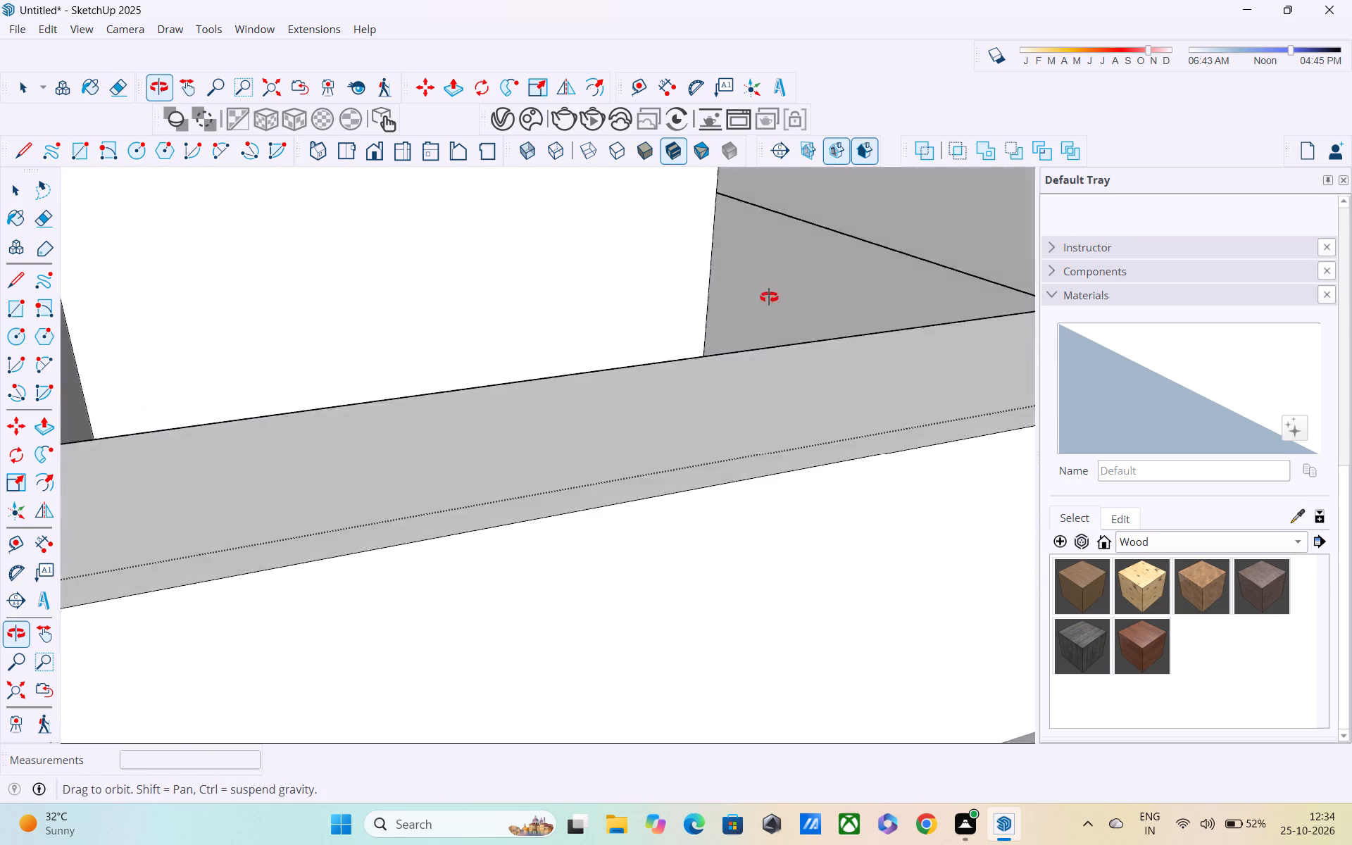
scroll(603, 410, "down", 6)
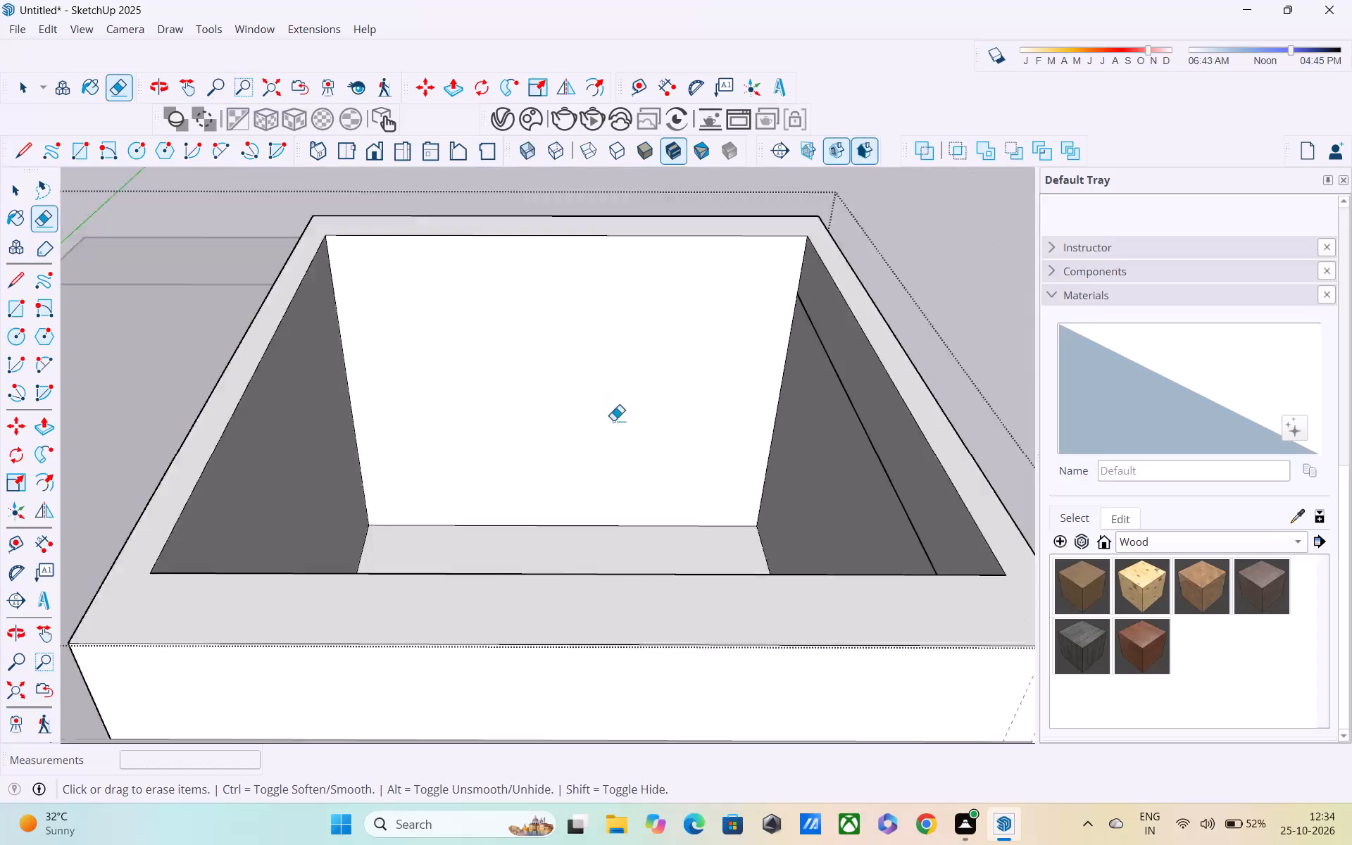
middle_click_drag(678, 464, 527, 400, "shift")
middle_click_drag(535, 422, 1151, 386)
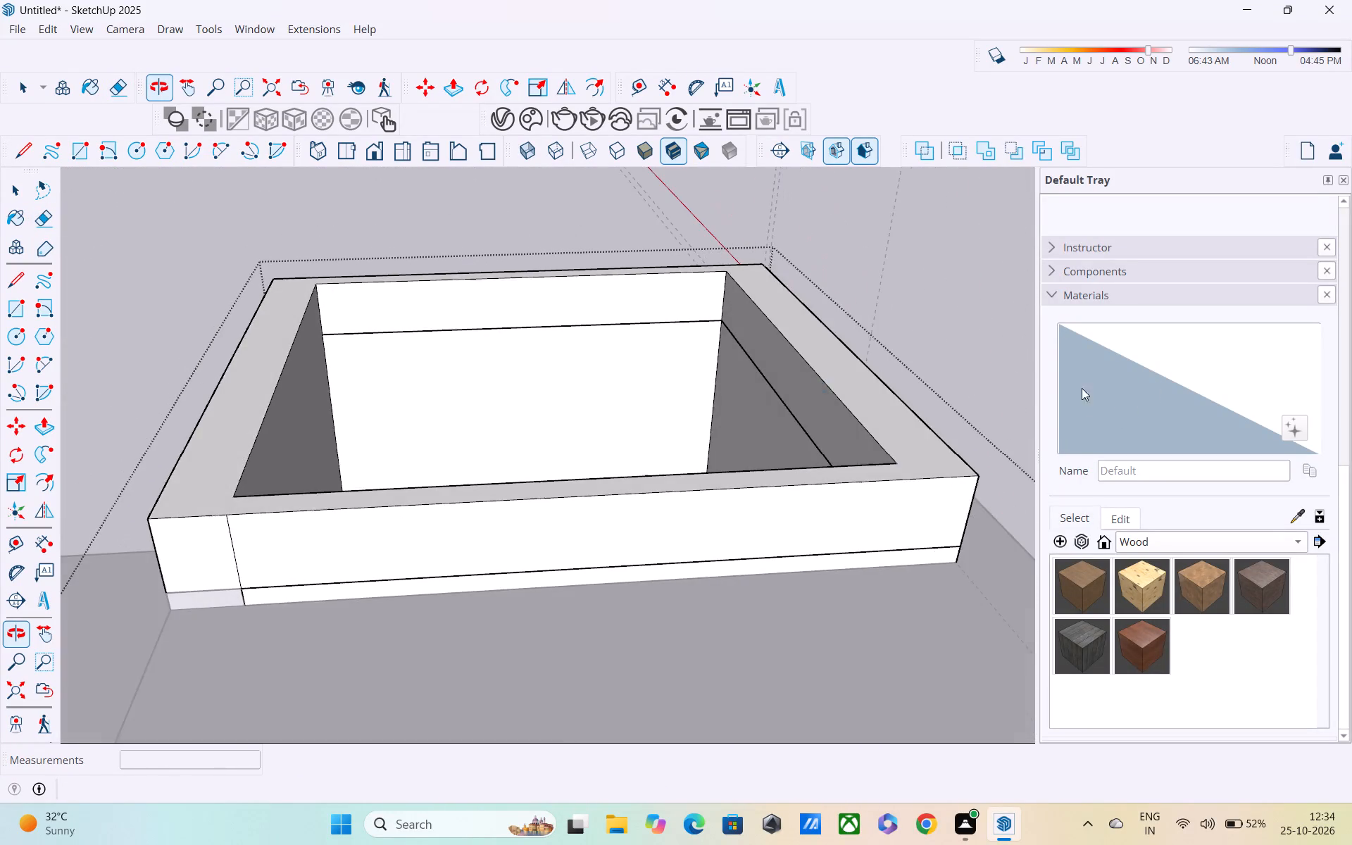
scroll(734, 387, "up", 4)
left_click(702, 293)
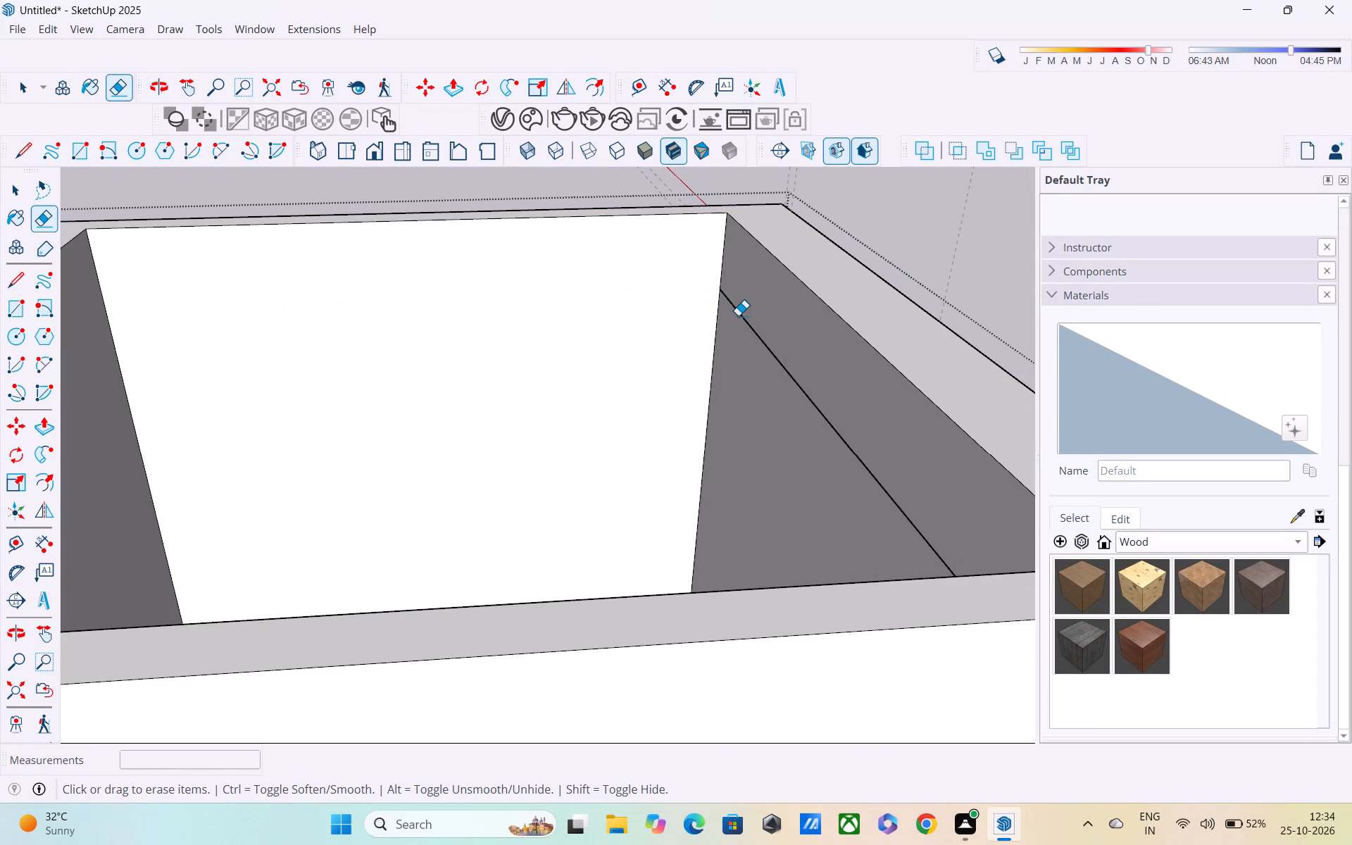
left_click(740, 316)
scroll(749, 336, "down", 3)
middle_click_drag(653, 355, 248, 392)
scroll(242, 399, "down", 6)
middle_click_drag(449, 404, 272, 415)
key("space")
left_click(805, 329)
Examine the whole house from above.
middle_click_drag(570, 348, 543, 316)
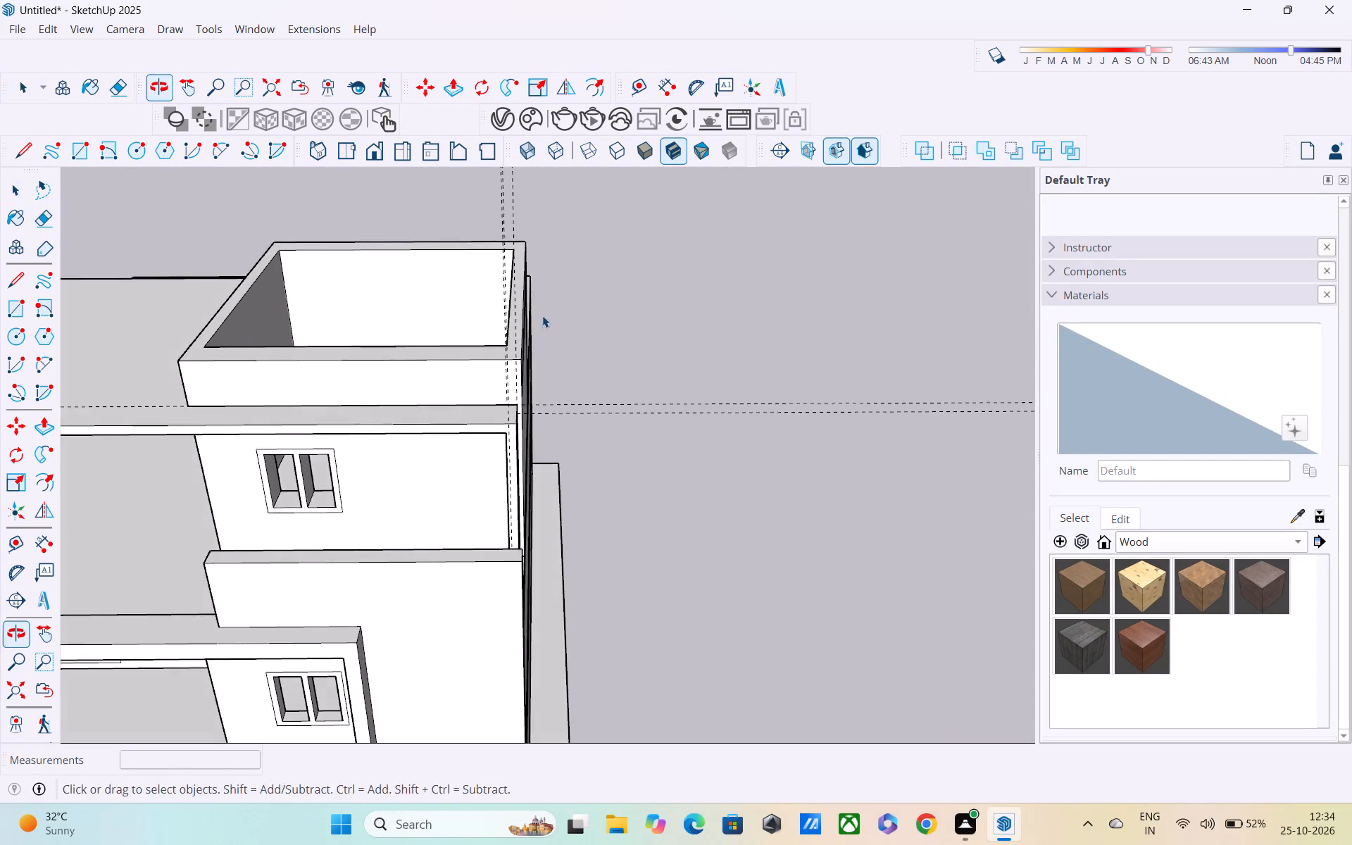
scroll(615, 296, "down", 9)
scroll(681, 195, "down", 3)
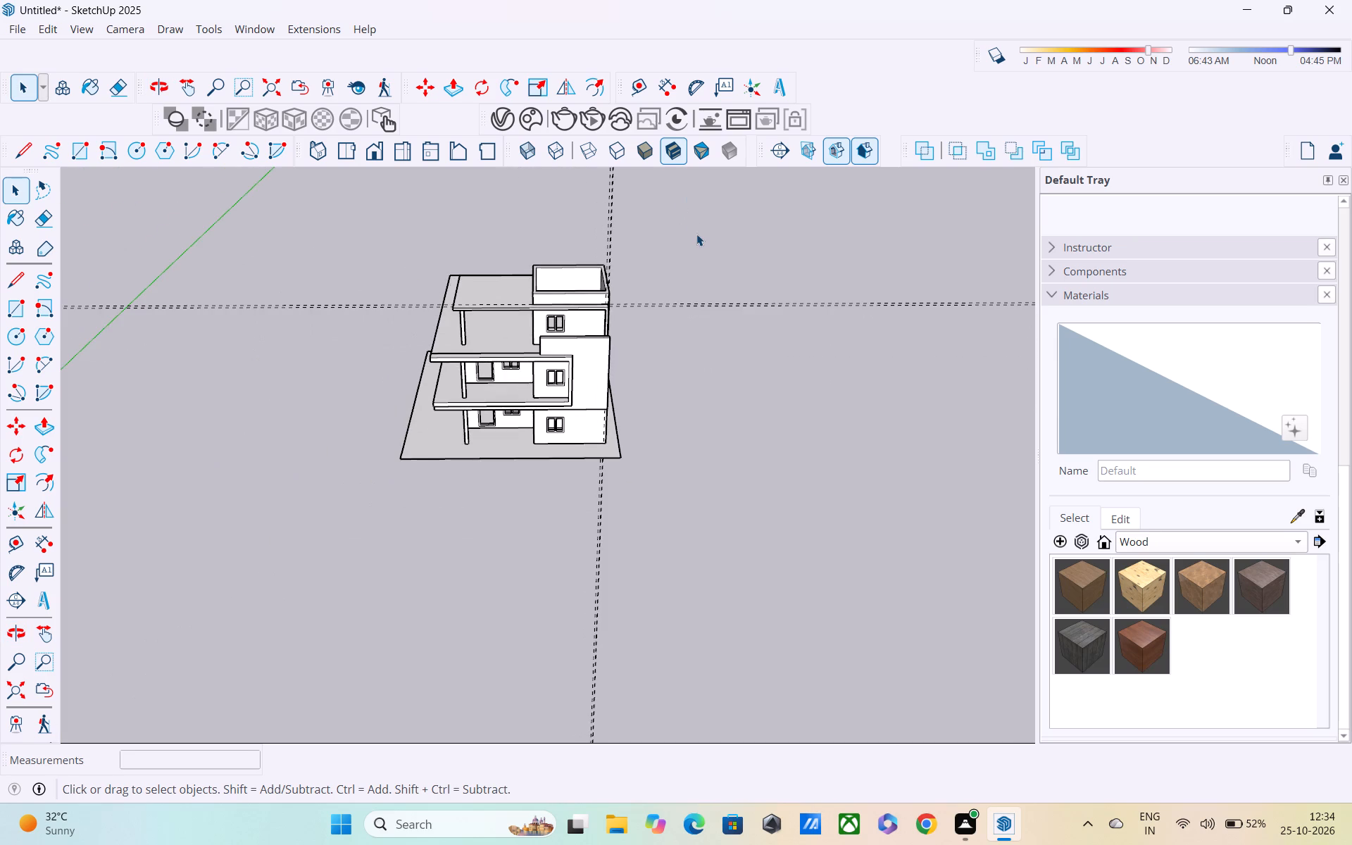
middle_click_drag(696, 234, 628, 458, "shift")
key("space")
left_click_drag(624, 230, 617, 232)
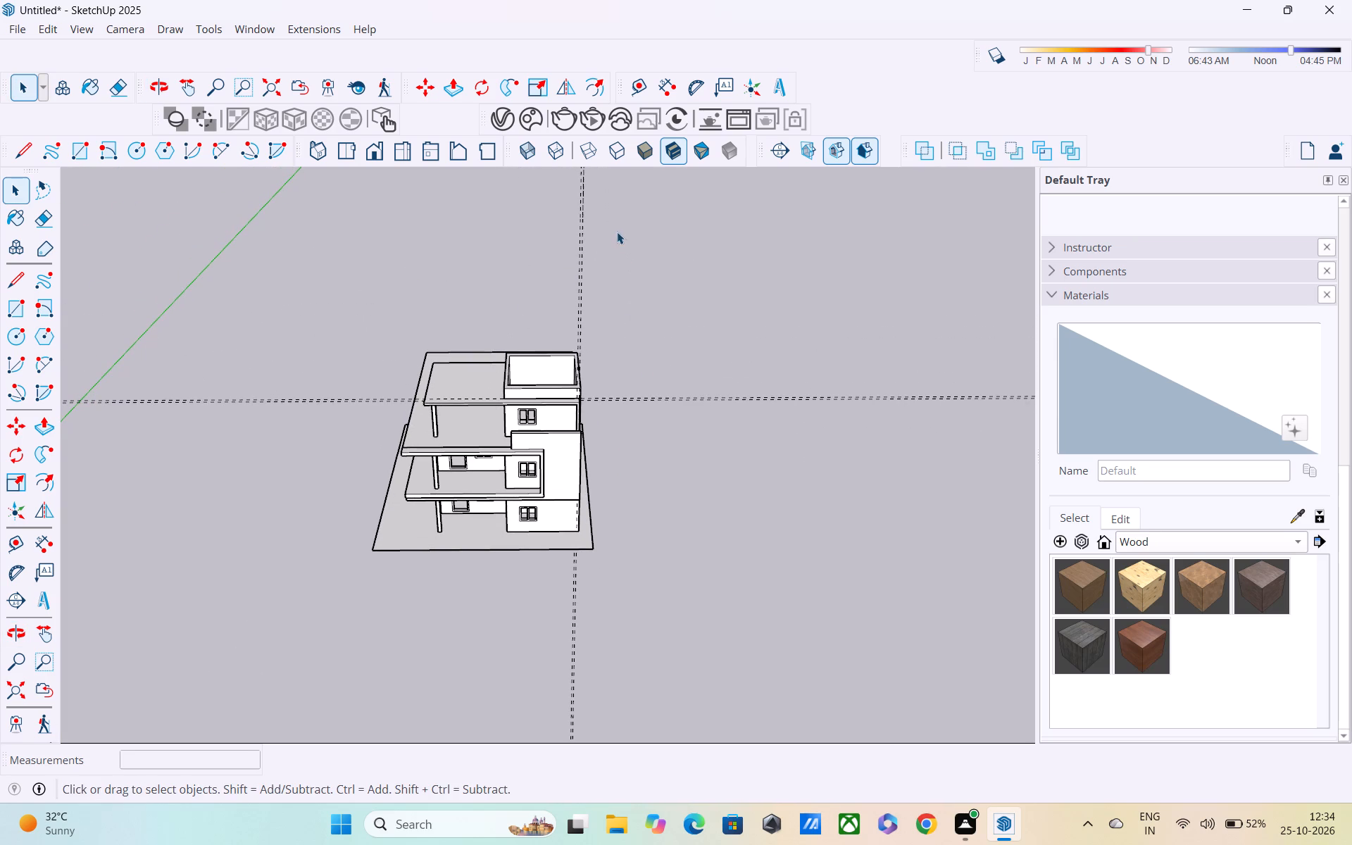
Delete the two parallel horizontal guide lines running across the width of the house.
left_click_drag(617, 232, 522, 243)
left_click(629, 321)
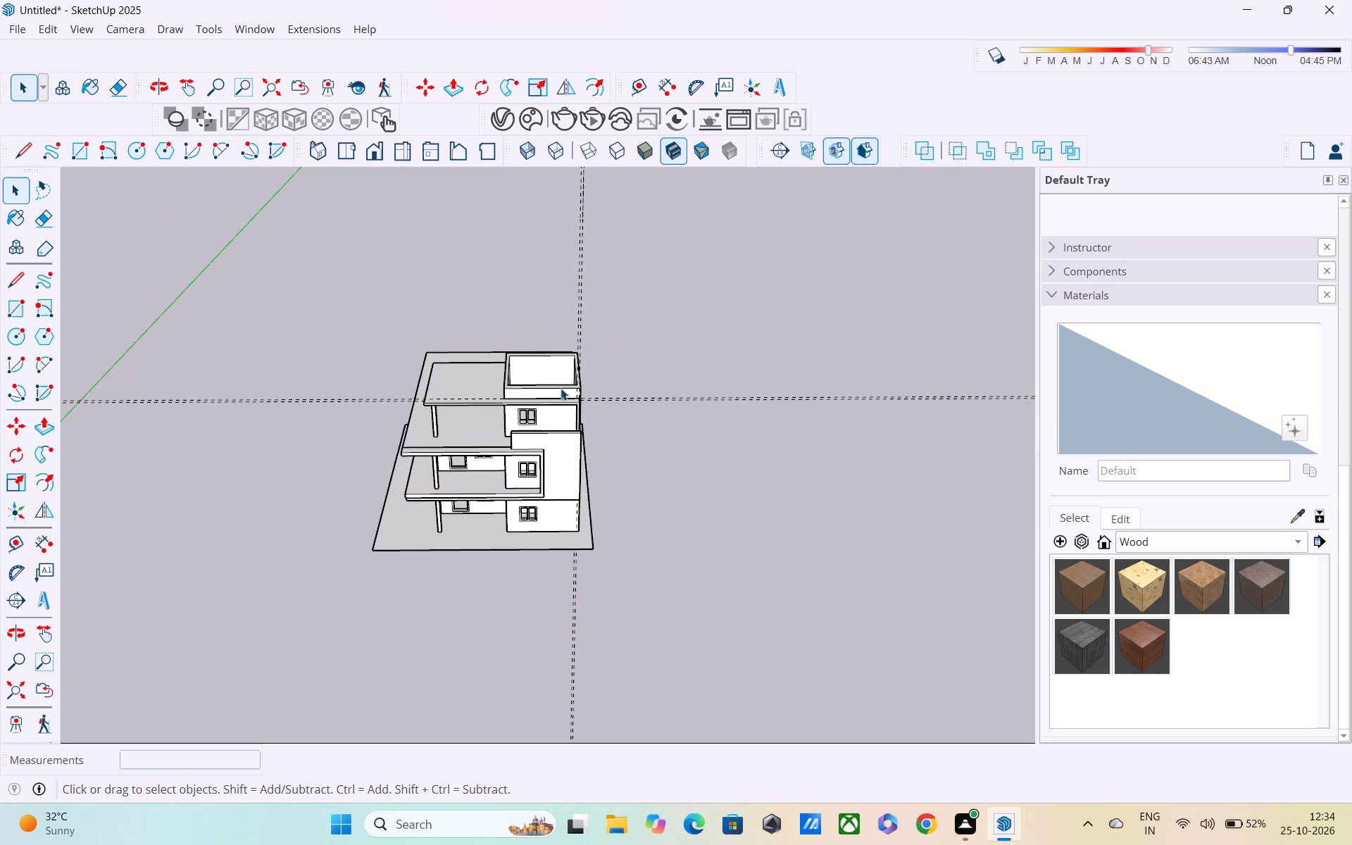
double_click(558, 392)
left_click(711, 346)
double_click(659, 396)
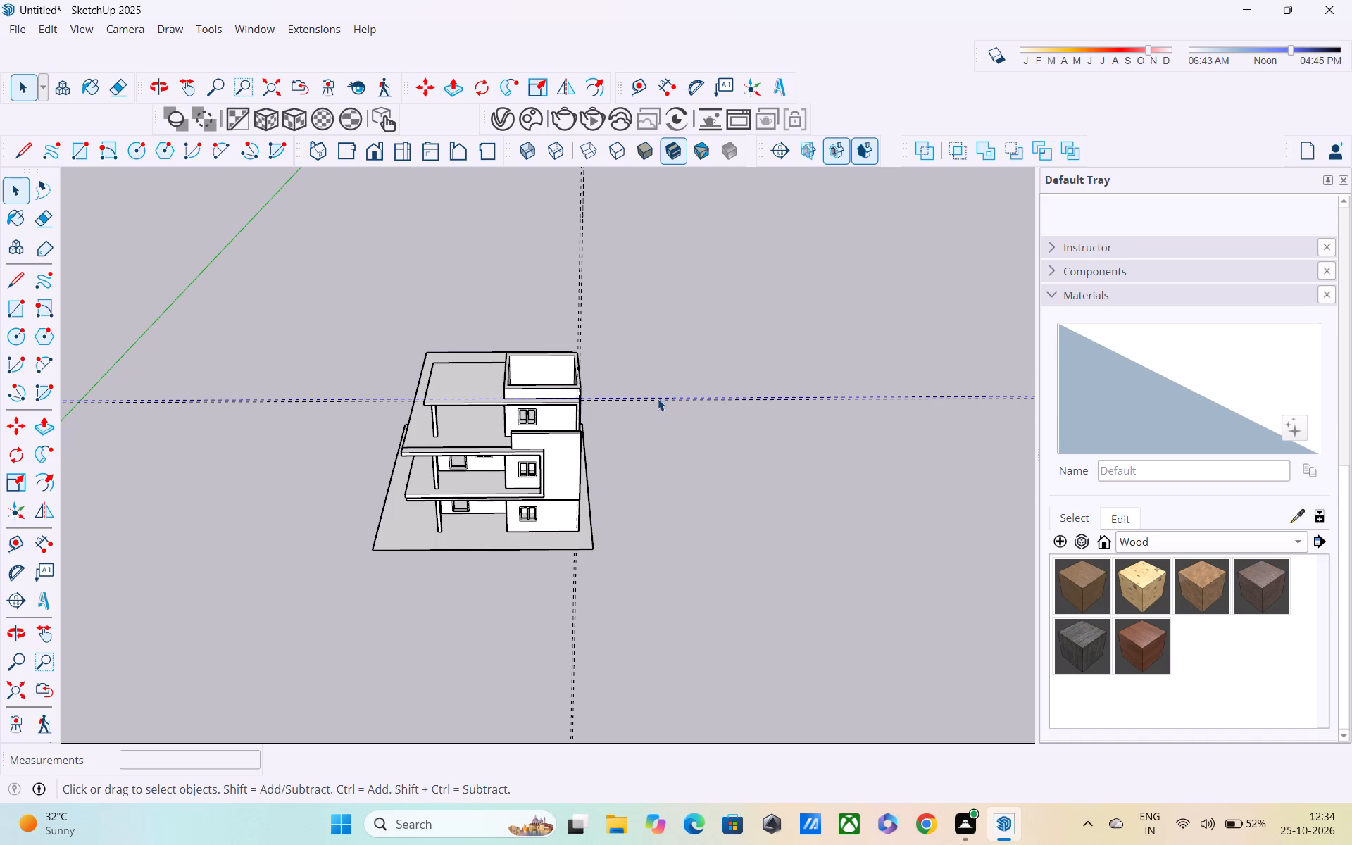
scroll(658, 399, "up", 16)
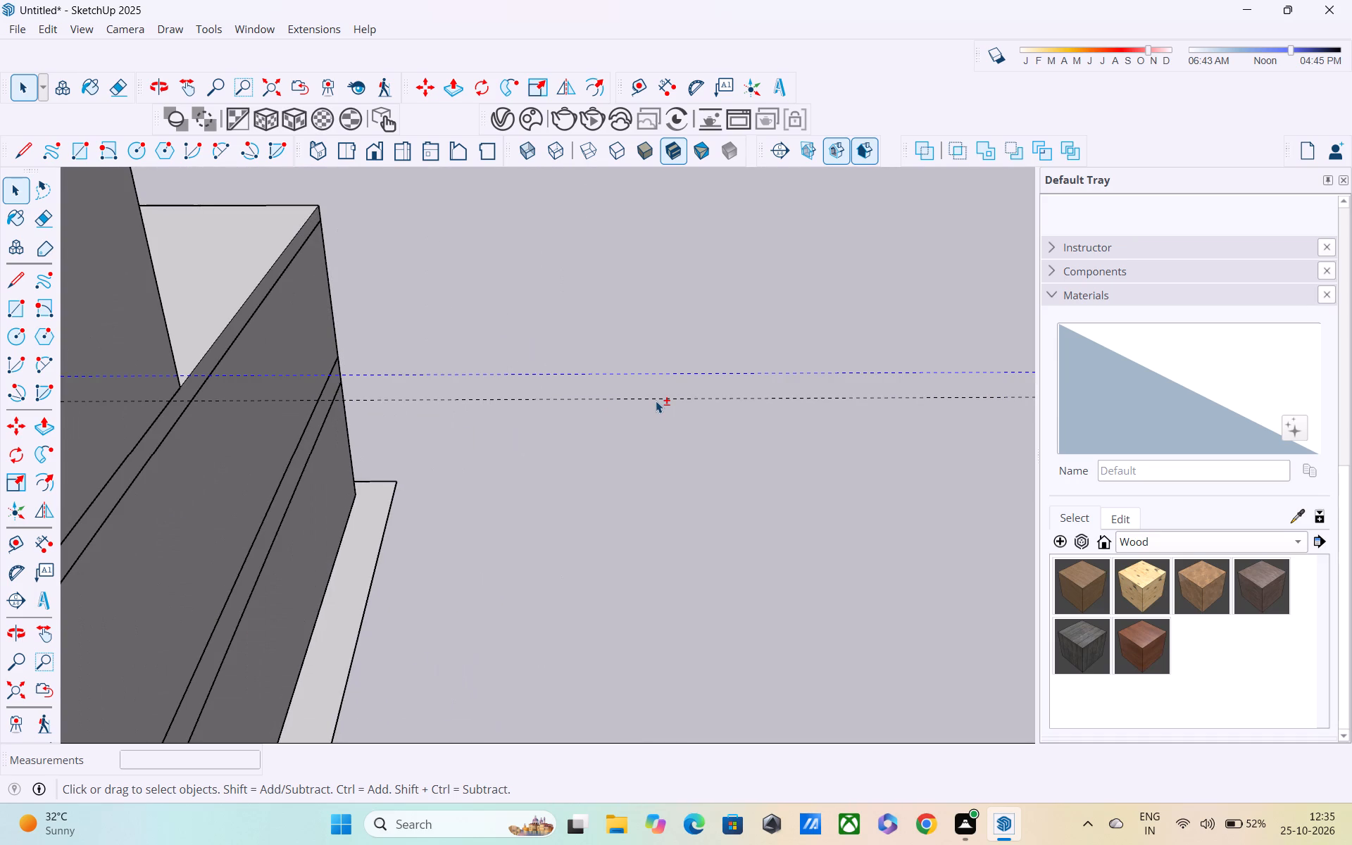
scroll(656, 401, "up", 3, "shift")
left_click(656, 383, "shift")
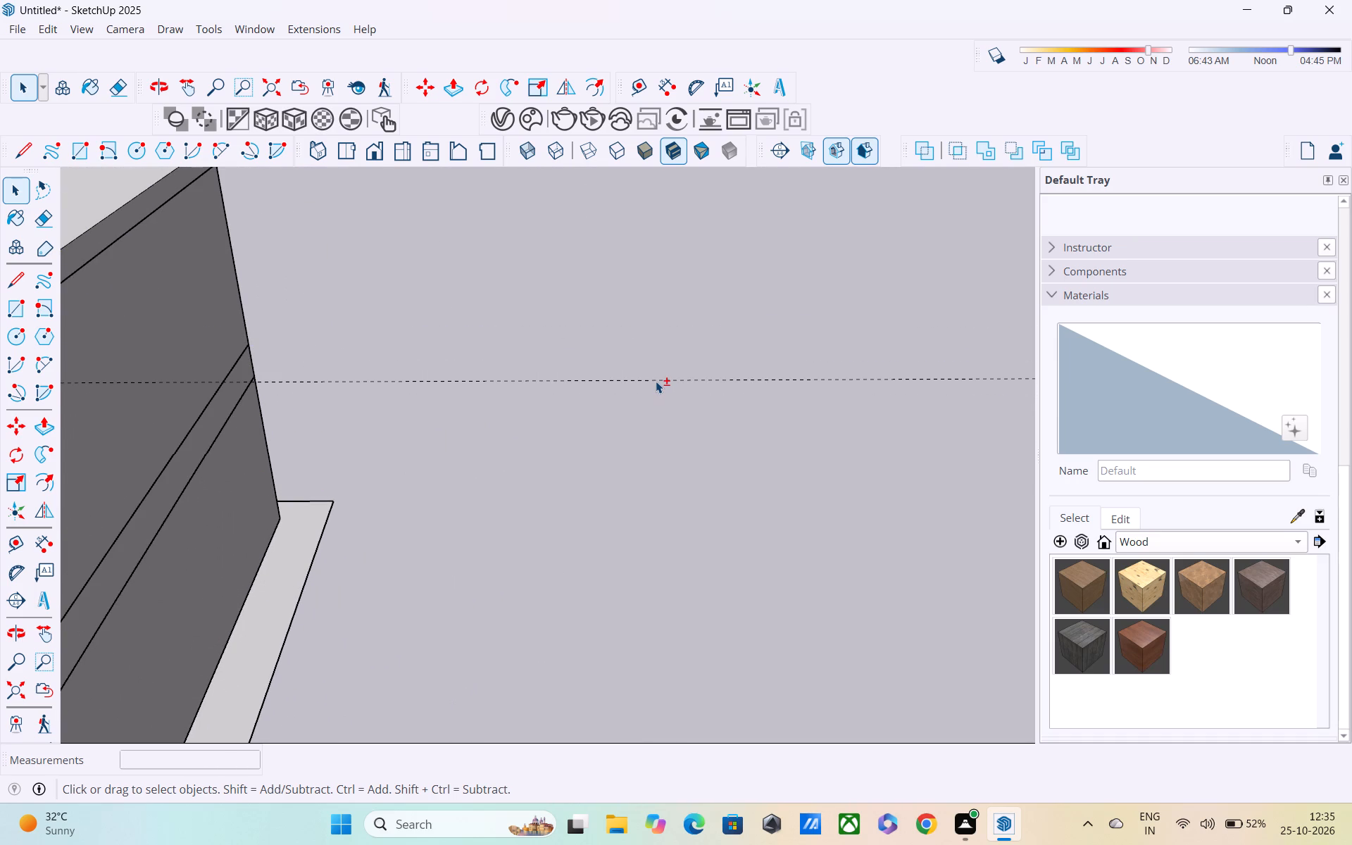
double_click(656, 381, "shift")
scroll(656, 381, "down", 5, "shift")
scroll(656, 380, "down", 1)
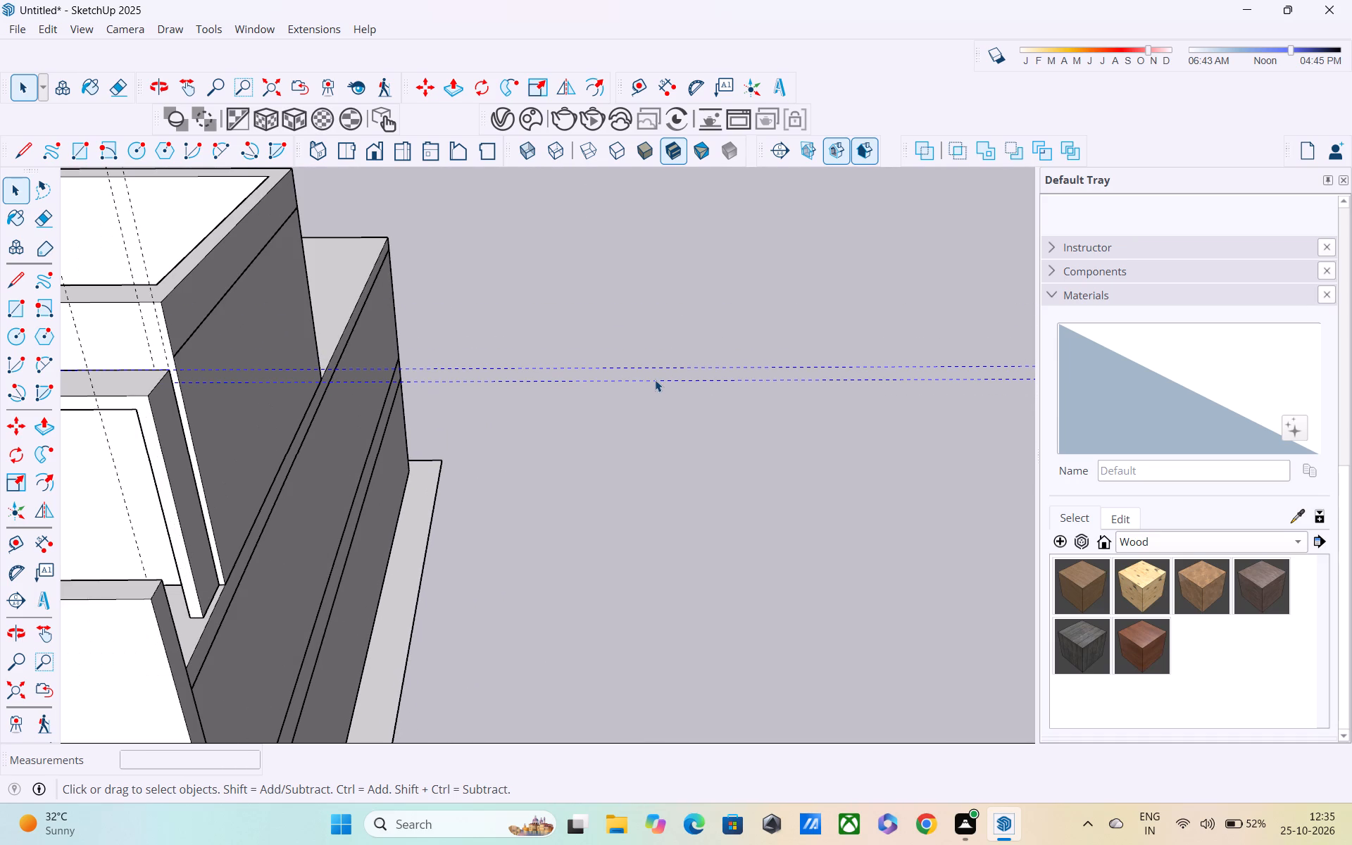
key("Delete")
Delete the middle one of the vertical guide lines beside the upper room's outer front corner.
scroll(655, 387, "down", 4)
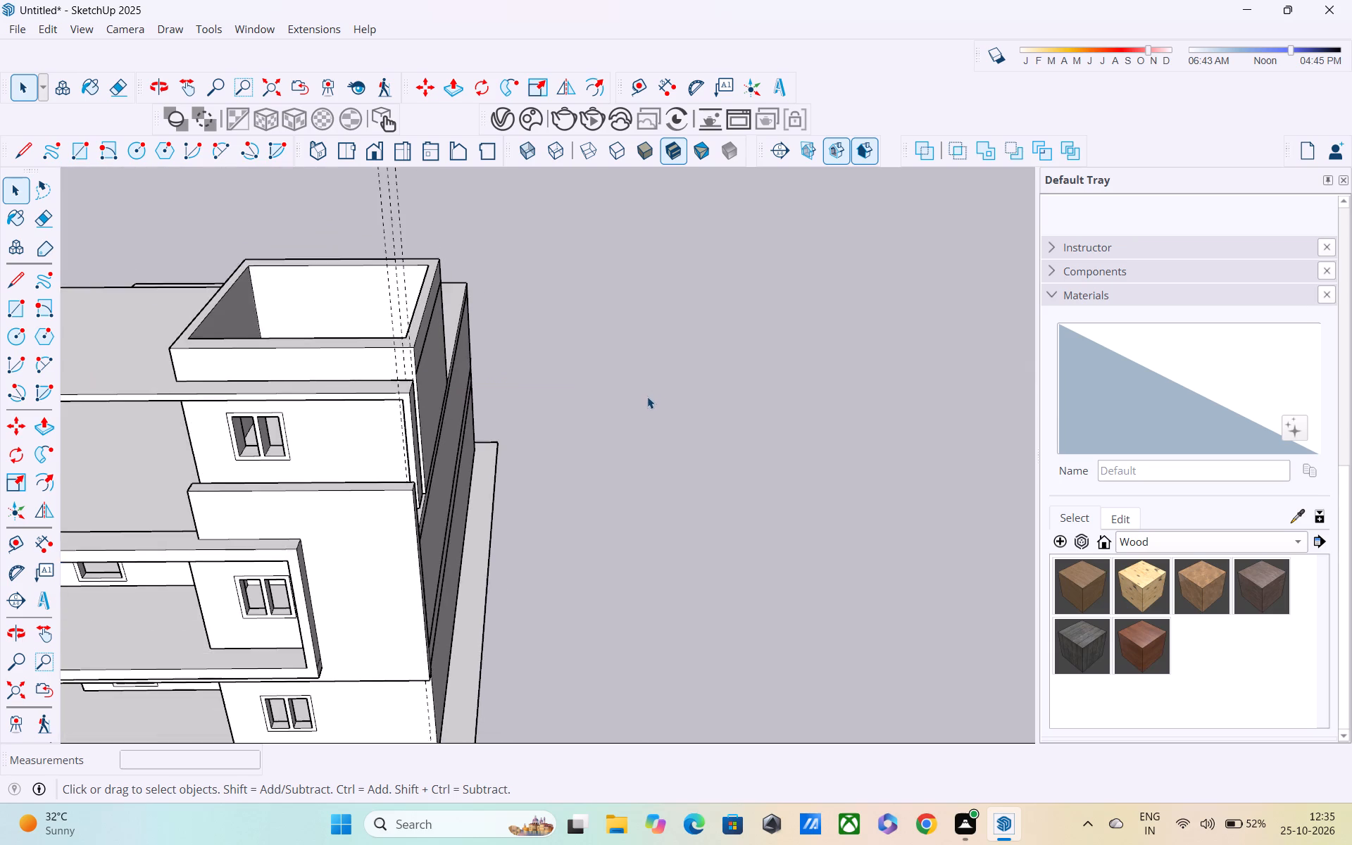
scroll(647, 396, "down", 1)
middle_click_drag(651, 404, 735, 571, "shift")
left_click_drag(579, 286, 606, 297)
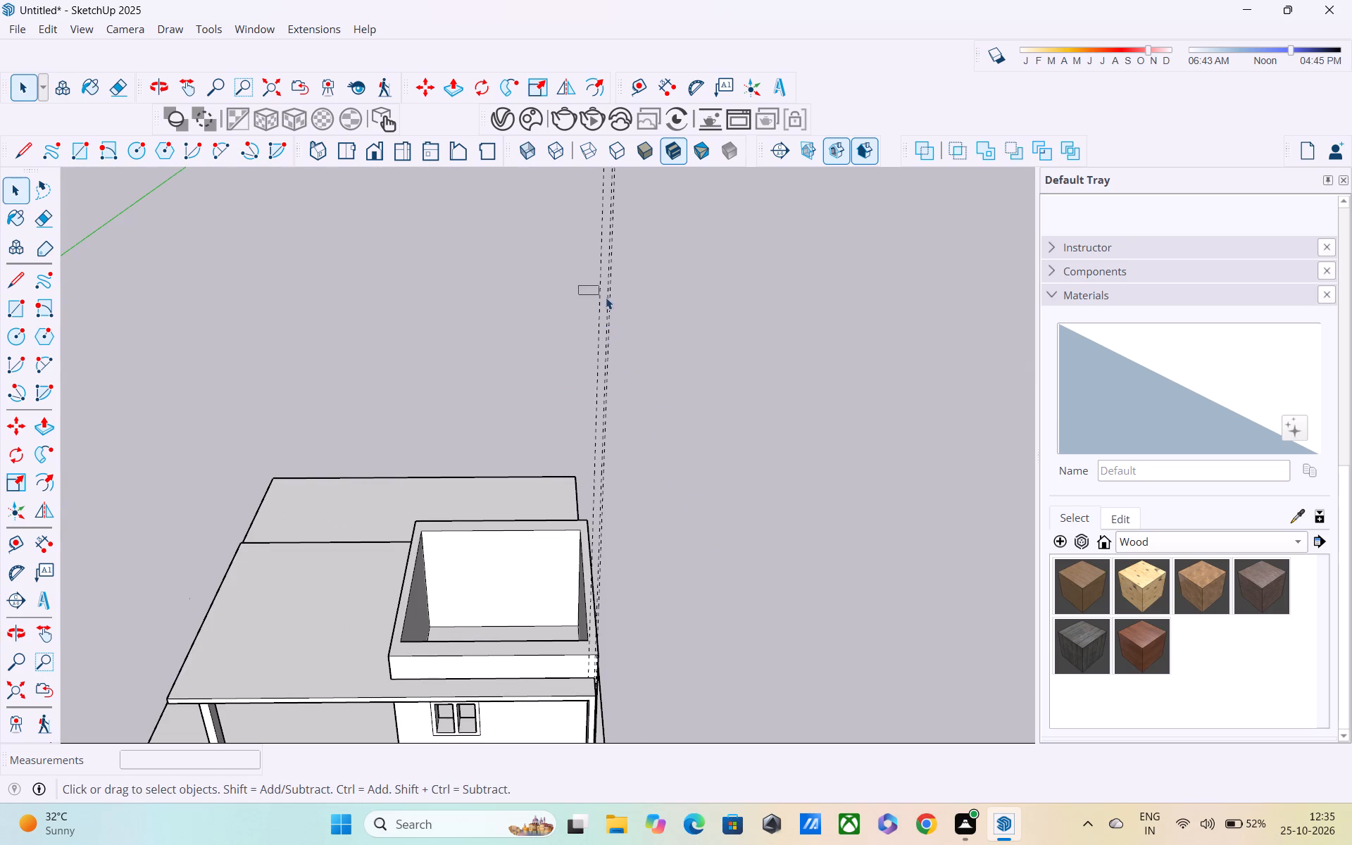
left_click_drag(606, 297, 646, 336)
left_click_drag(651, 340, 555, 281)
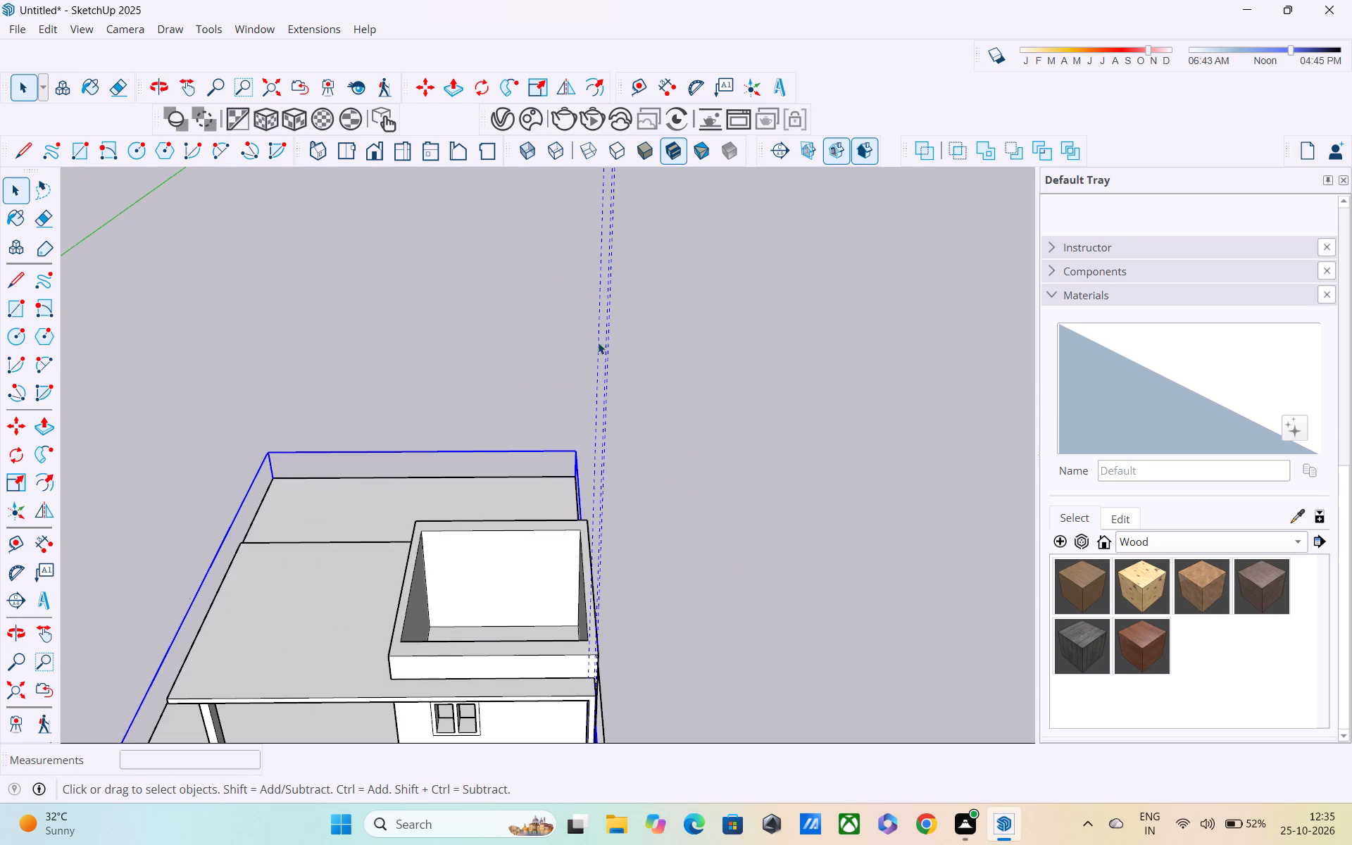
triple_click(604, 383)
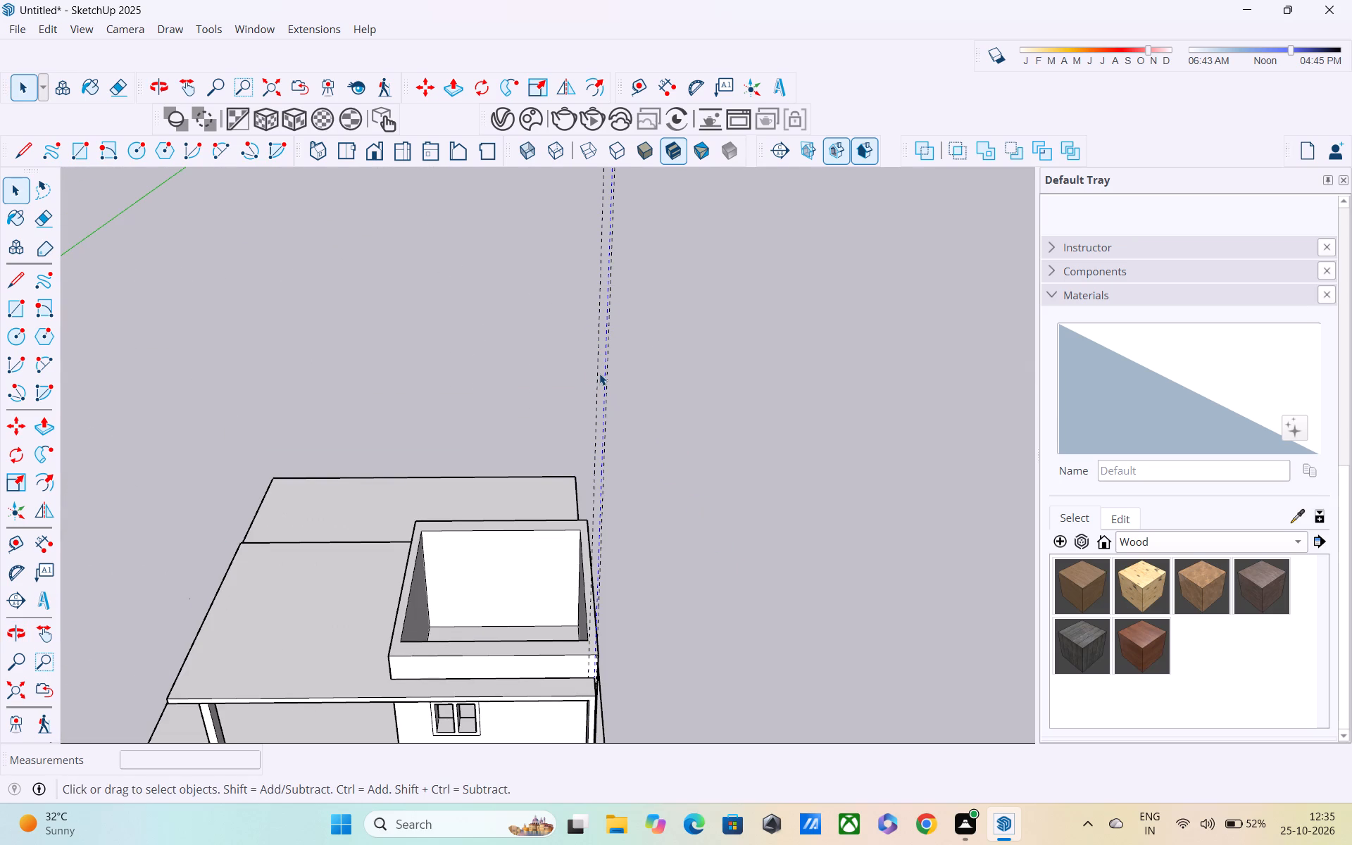
key("Delete")
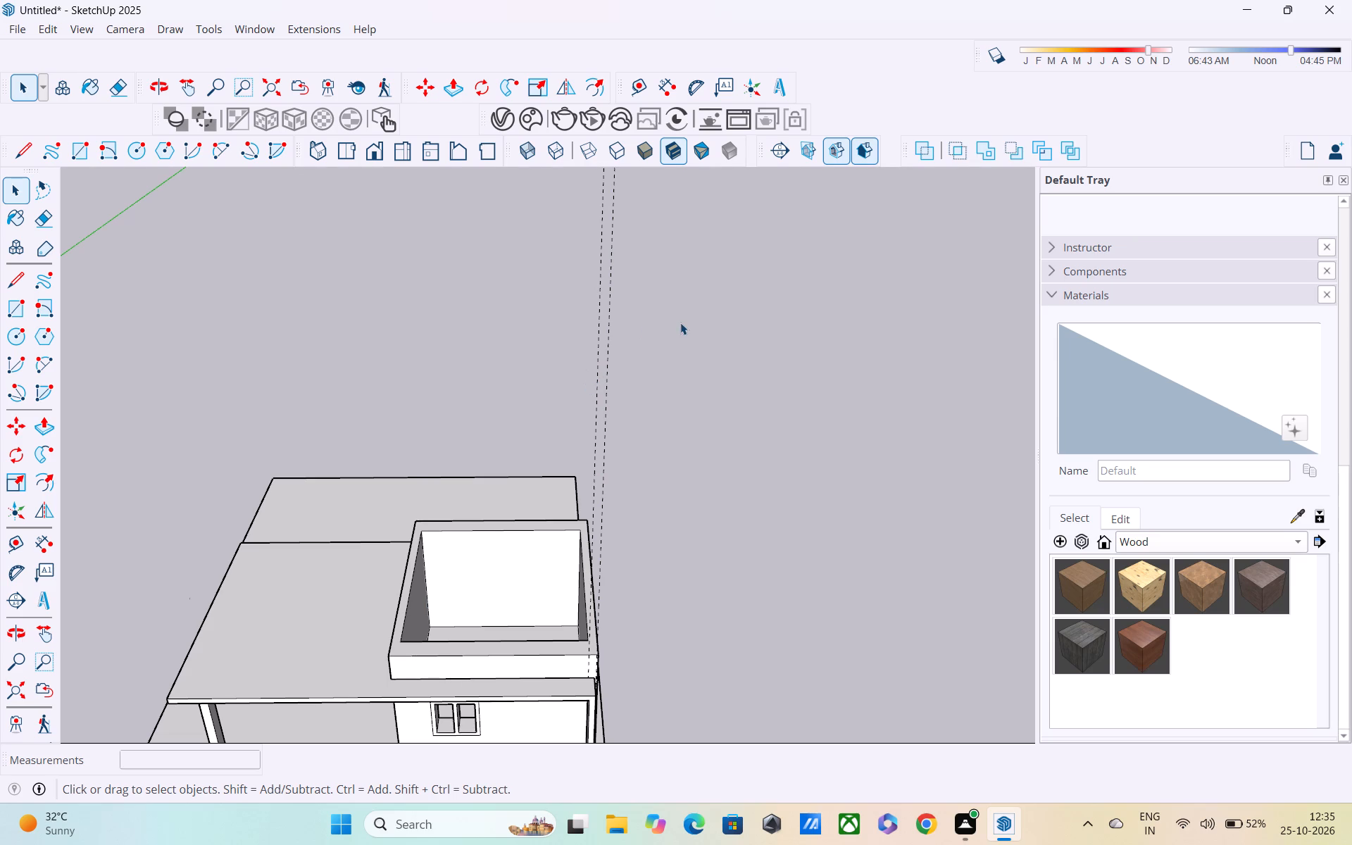
Open the group of the tall front wall, delete the vertical guide line at its outer edge, and leave the group.
left_click_drag(680, 323, 522, 271)
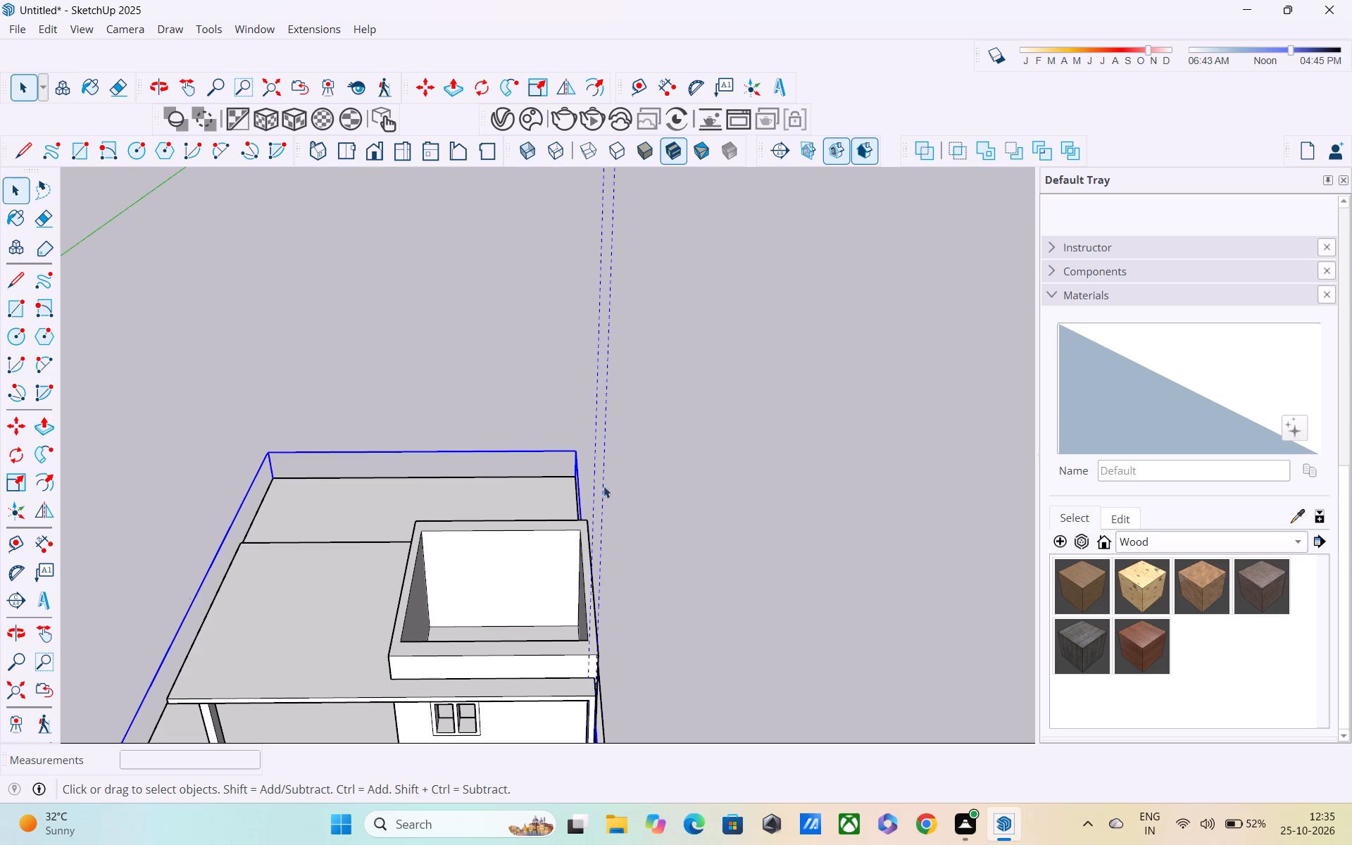
left_click(503, 487)
middle_click_drag(554, 427, 601, 354)
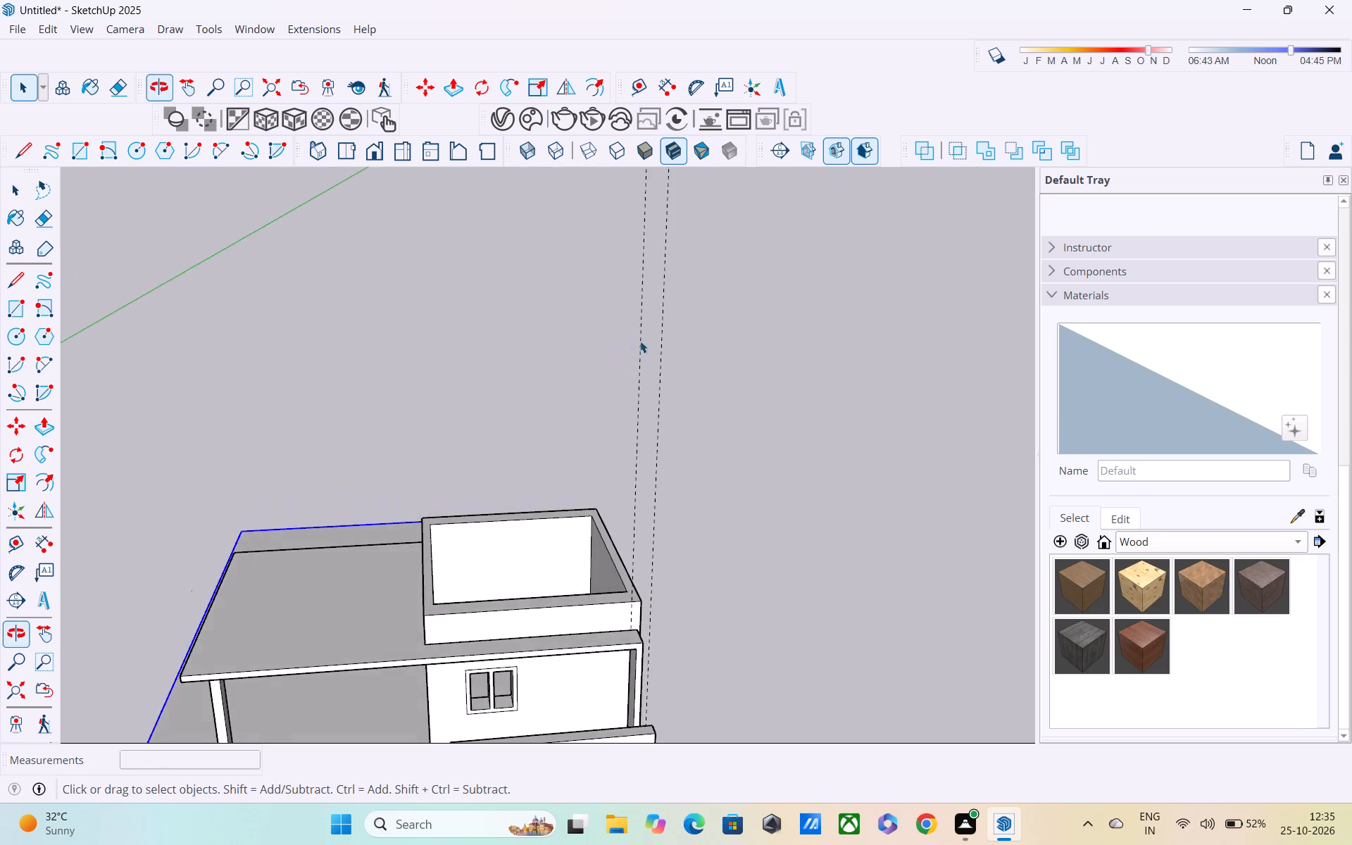
scroll(657, 350, "up", 3)
scroll(668, 353, "down", 2)
middle_click_drag(672, 353, 744, 270)
scroll(753, 299, "down", 6)
middle_click_drag(803, 357, 815, 361)
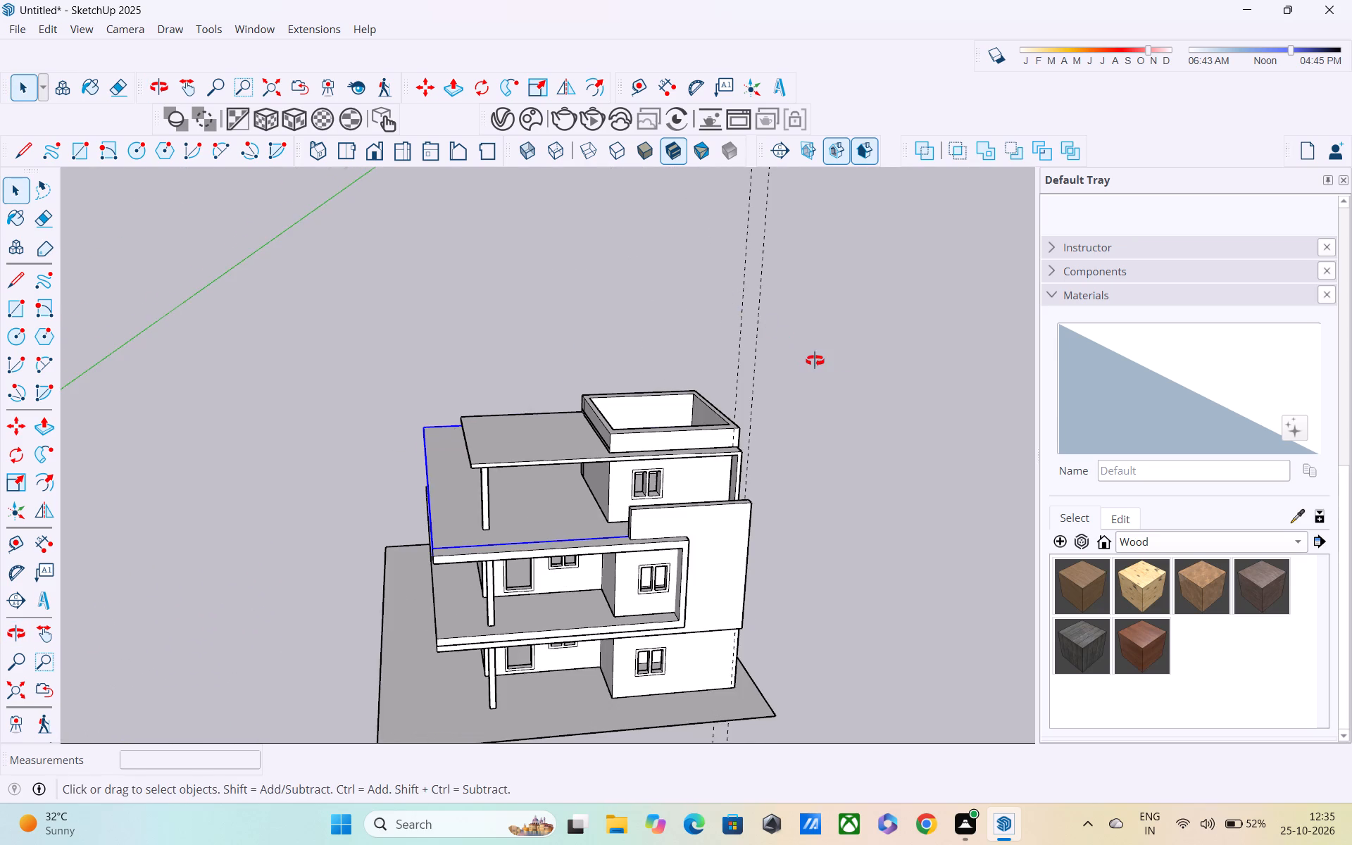
middle_click_drag(815, 361, 1147, 304)
middle_click_drag(450, 434, 394, 696)
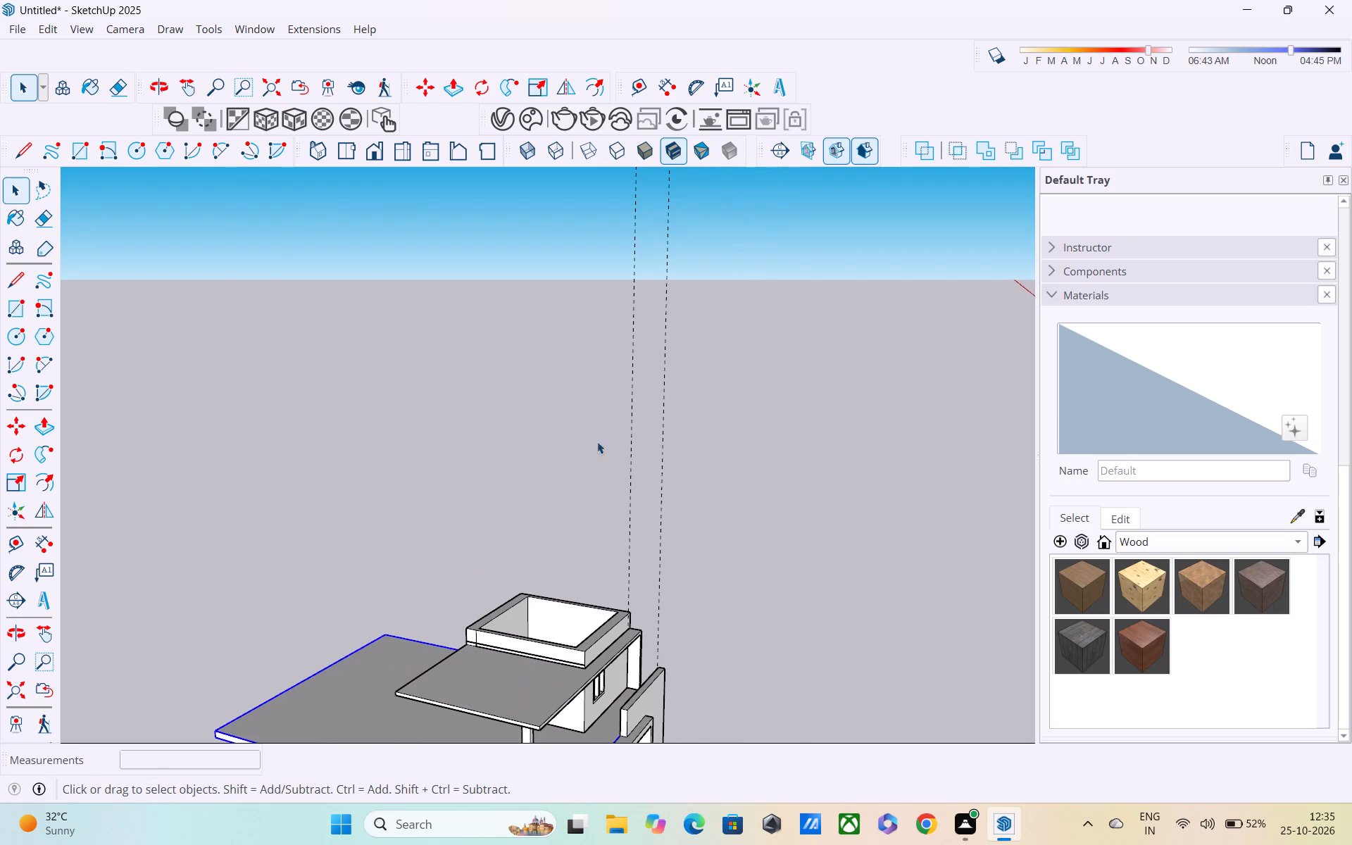
left_click(734, 416)
left_click_drag(708, 430, 572, 336)
double_click(661, 701)
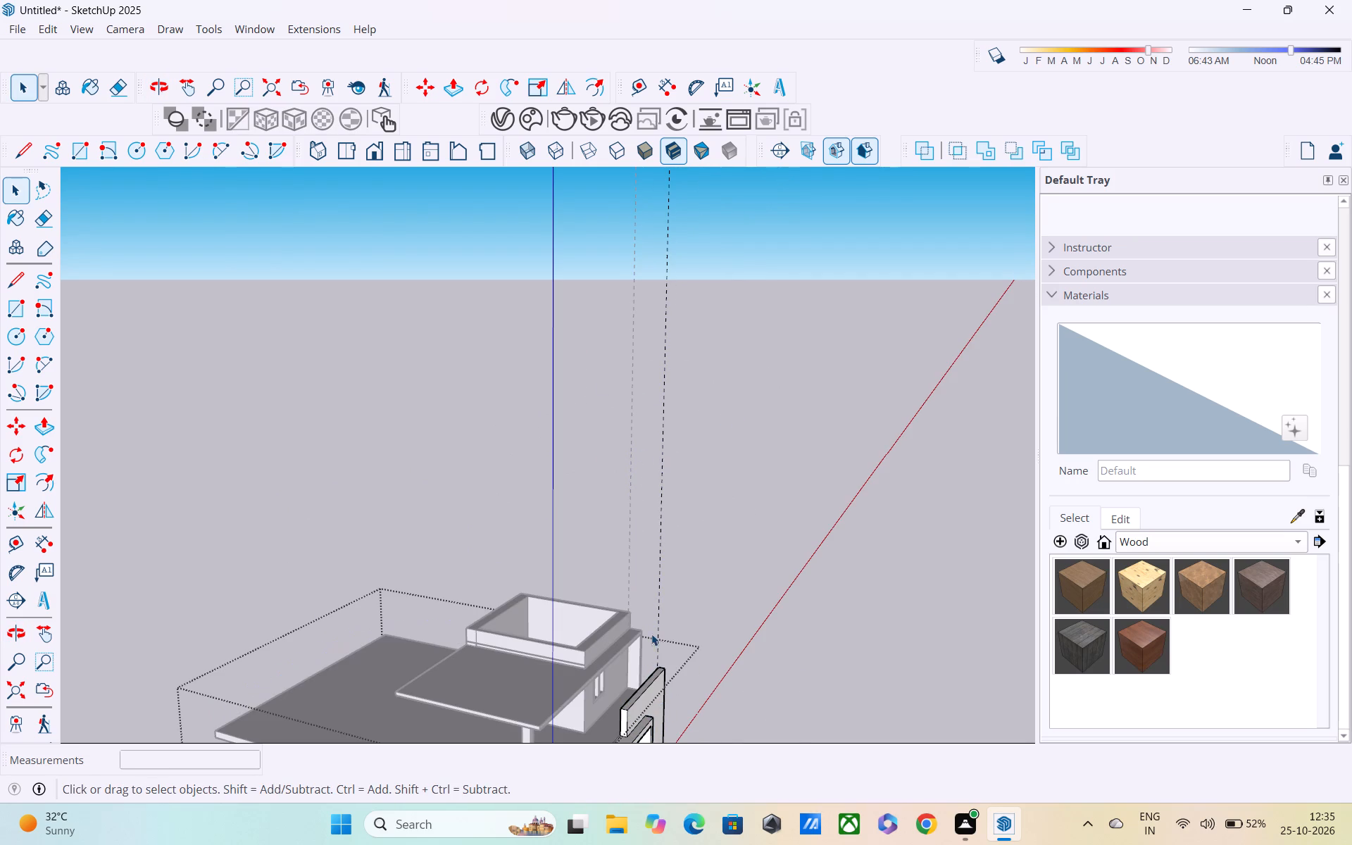
left_click_drag(676, 525, 636, 459)
key("Delete")
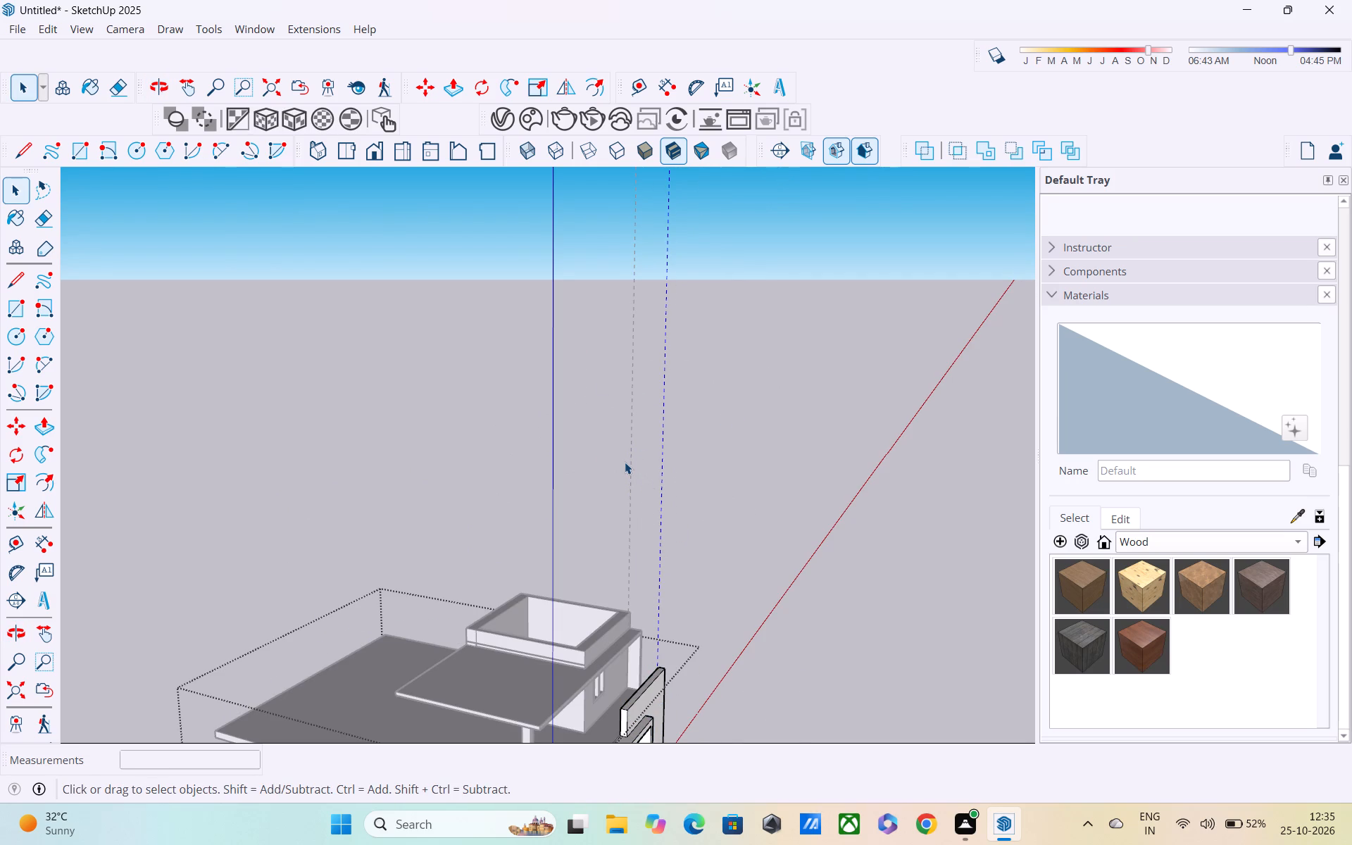
left_click(806, 420)
Delete the last remaining vertical guide line passing through the upper room's corner.
scroll(806, 462, "down", 3)
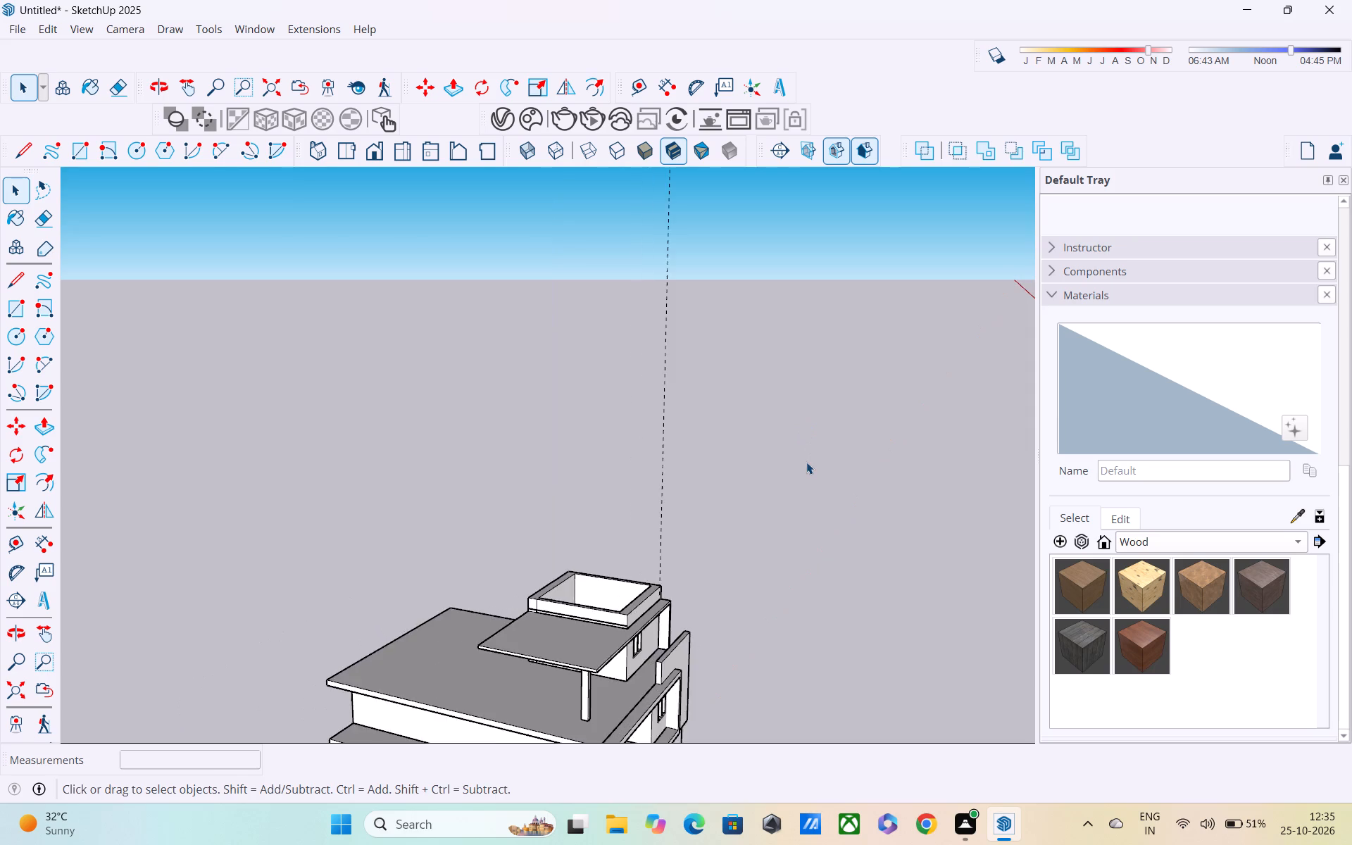
middle_click_drag(806, 463, 562, 396)
scroll(566, 403, "down", 5)
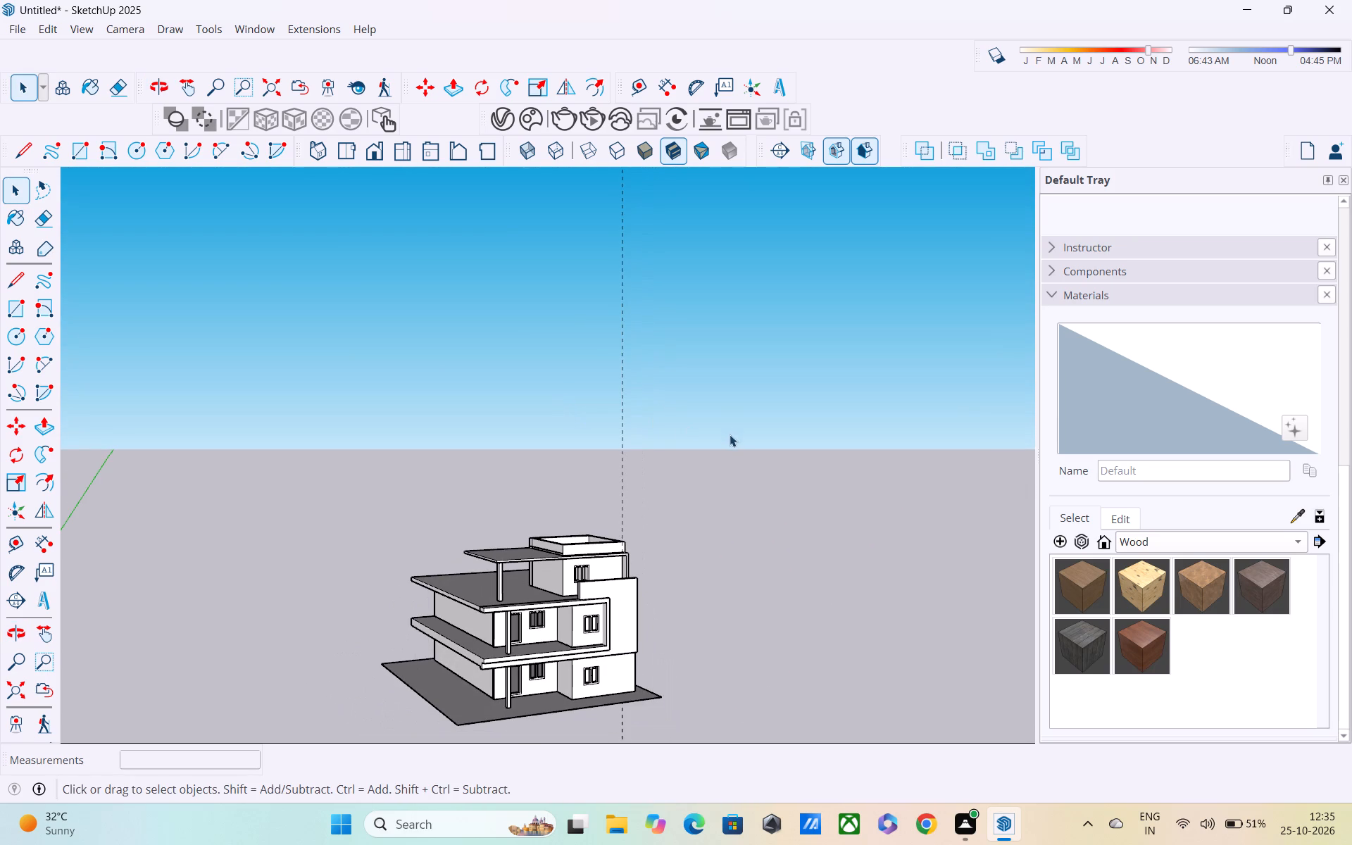
scroll(723, 449, "down", 2)
middle_click_drag(692, 456, 303, 501)
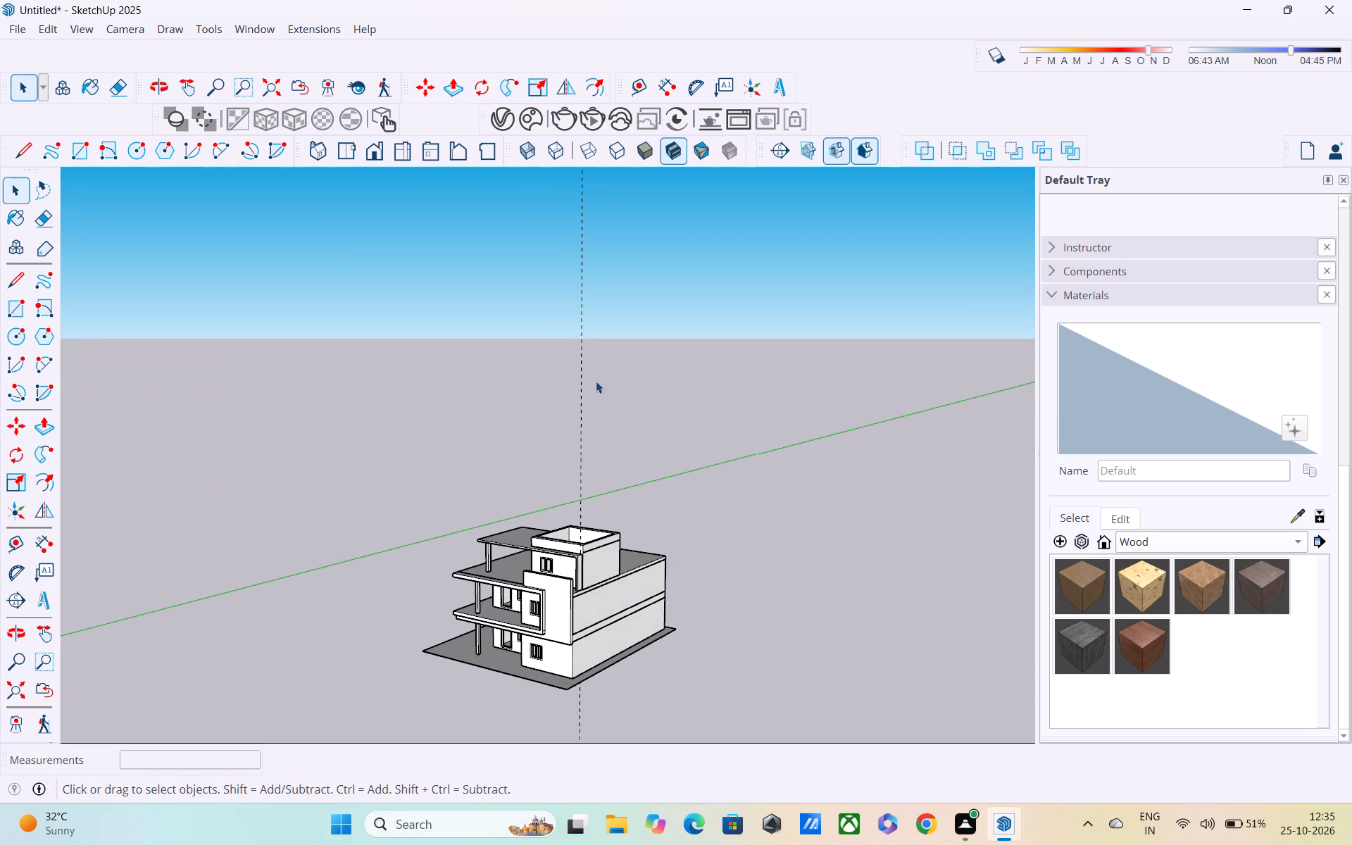
left_click(577, 339)
left_click(585, 354)
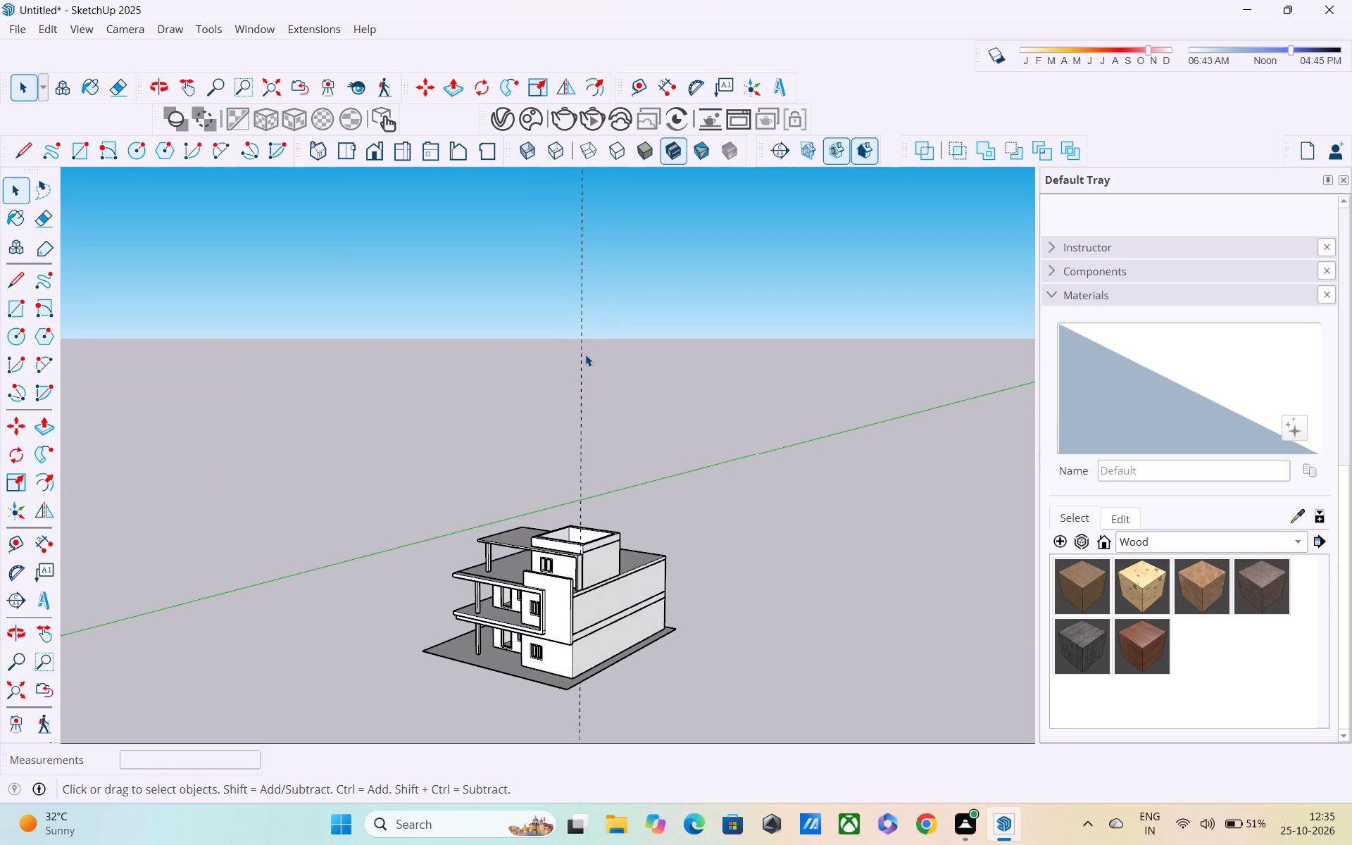
left_click(582, 337)
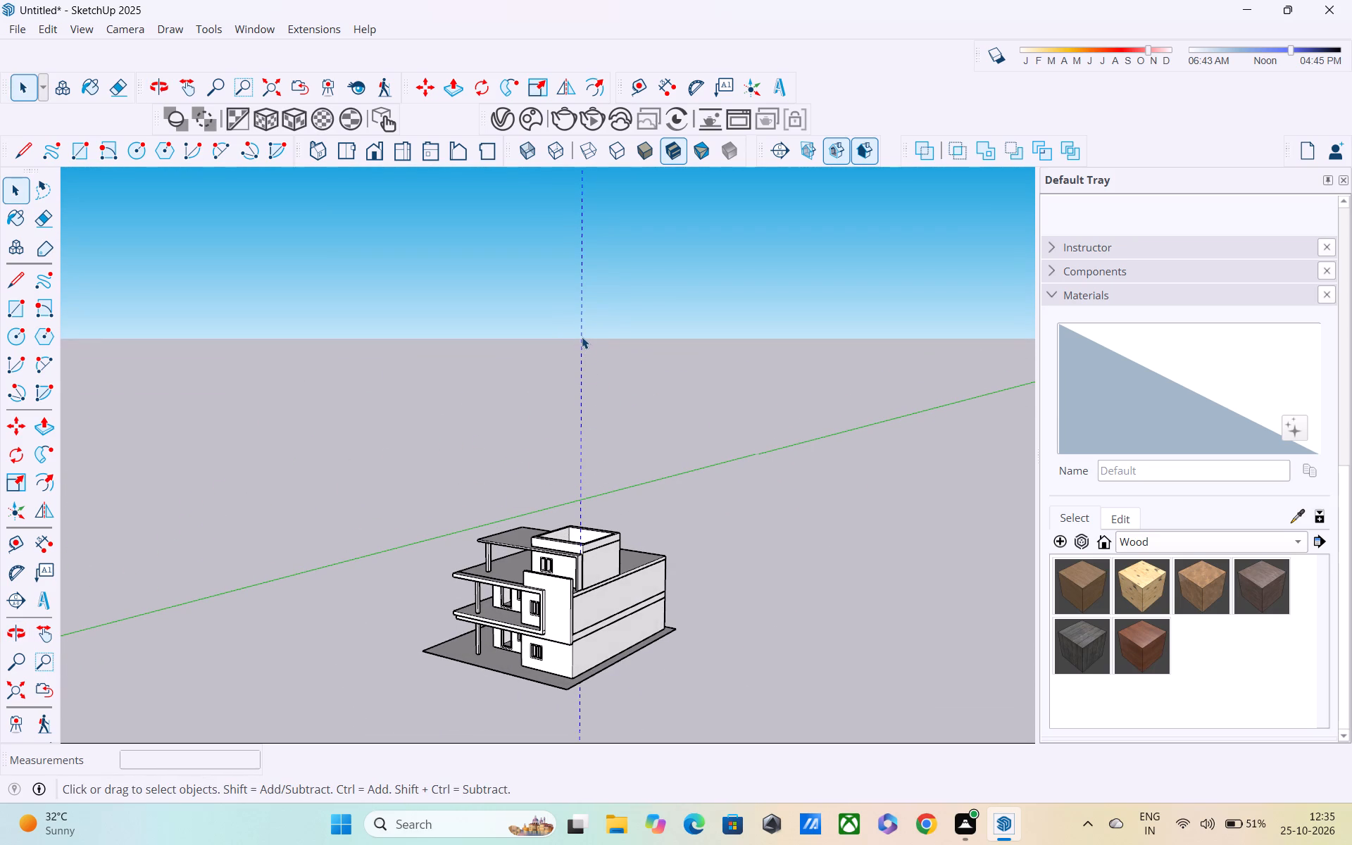
key("Delete")
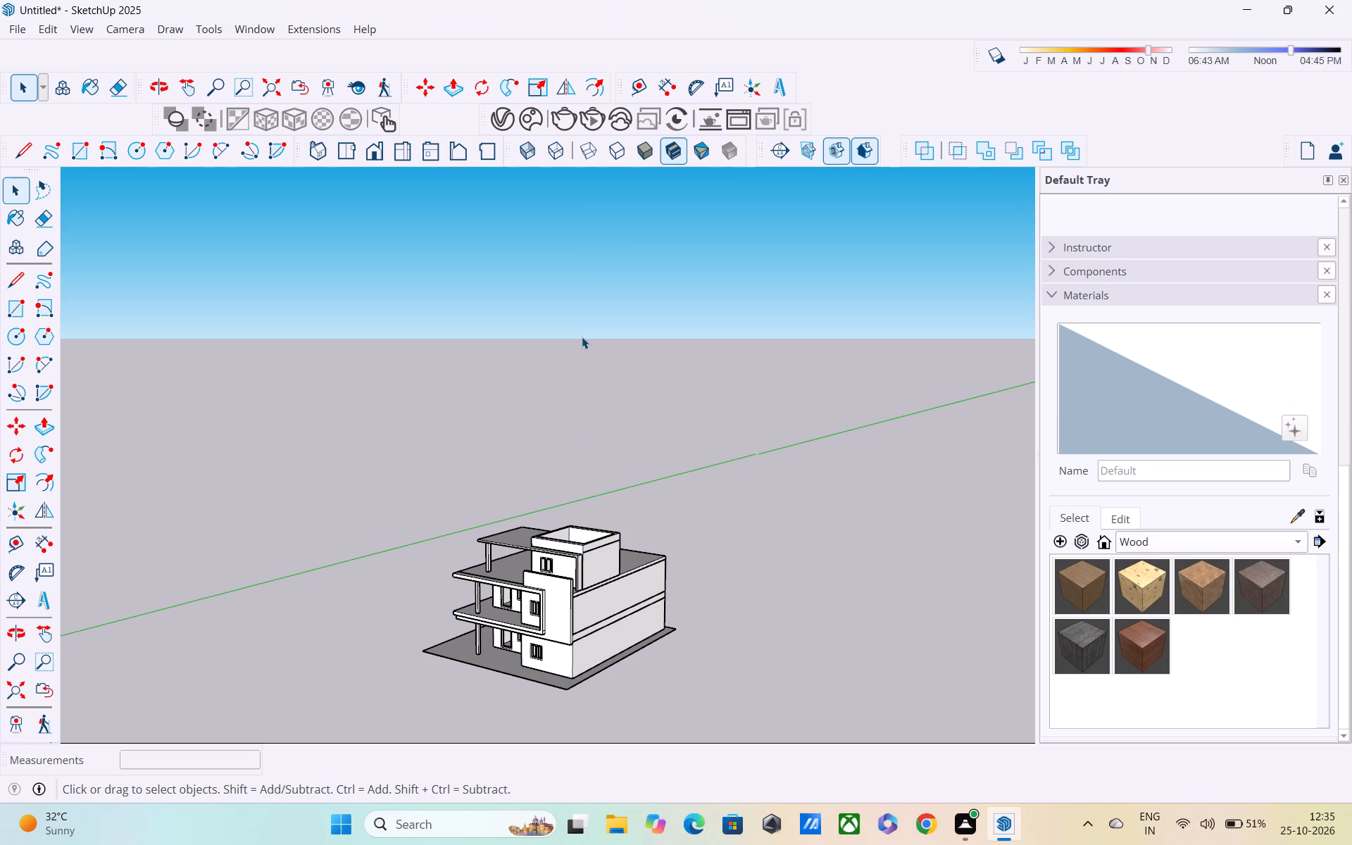
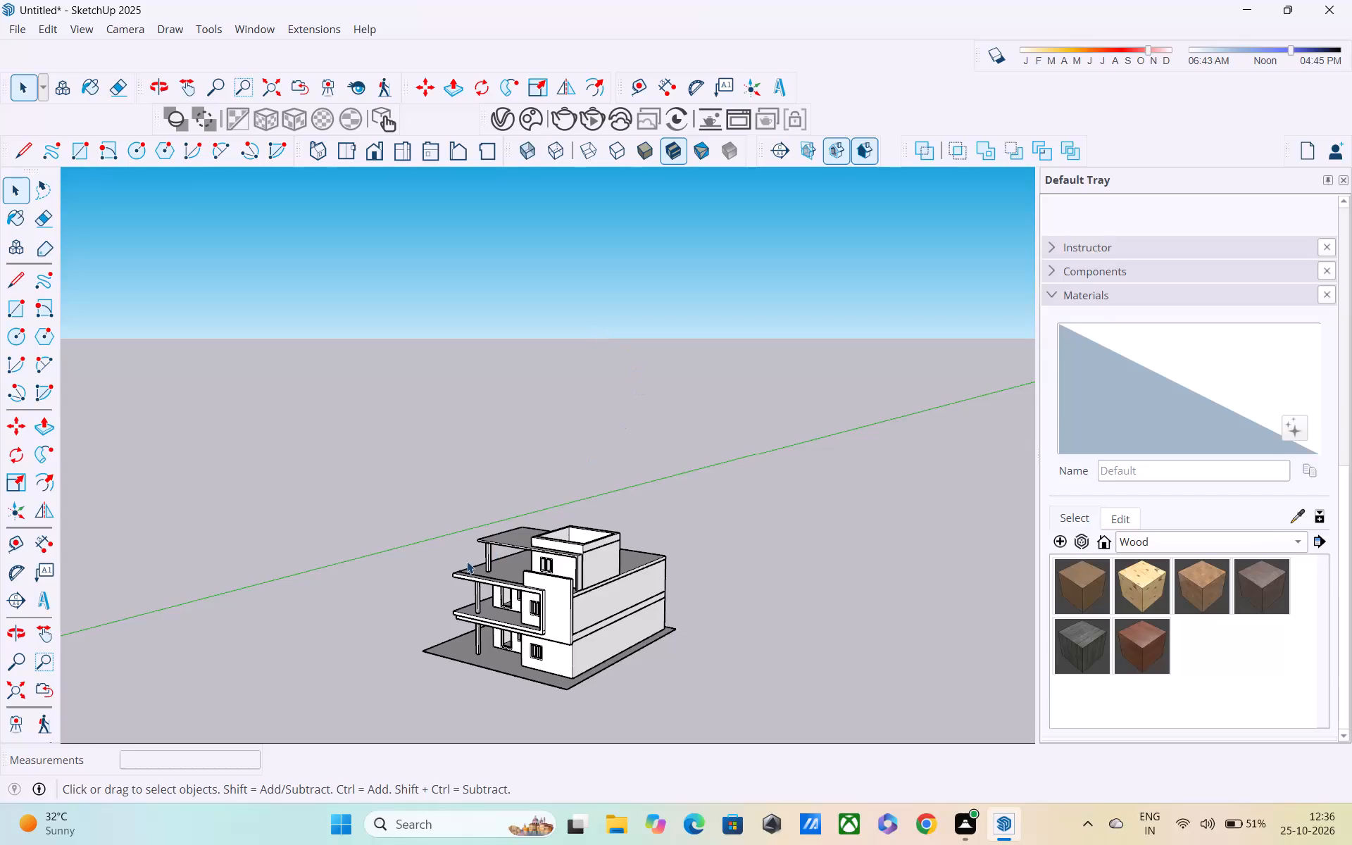
Open the upper room's wall group, erase the long horizontal edge under the parapet on the terrace-roof side, and leave the group.
middle_click_drag(583, 505, 743, 591)
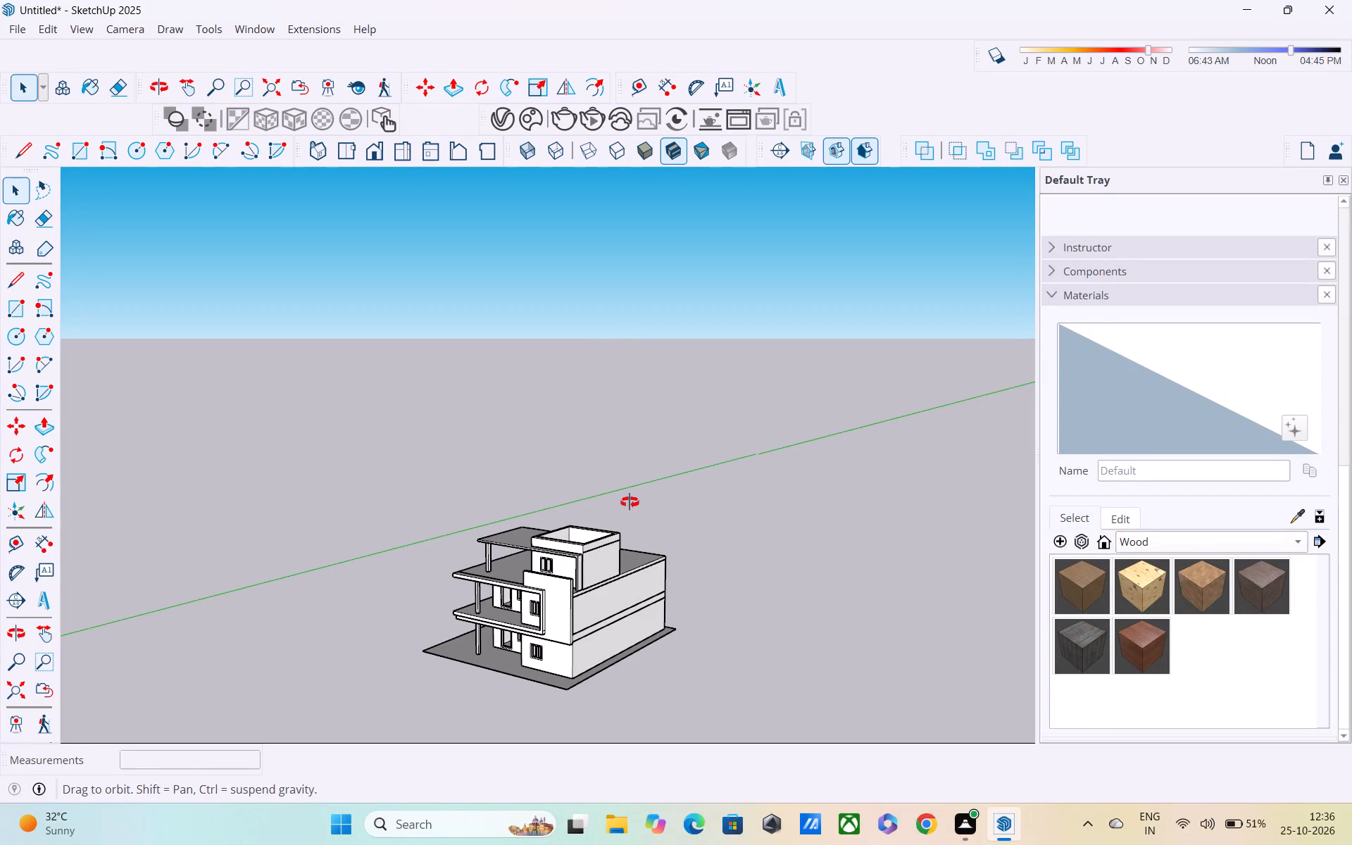
middle_click_drag(534, 551, 726, 571)
scroll(635, 513, "up", 12)
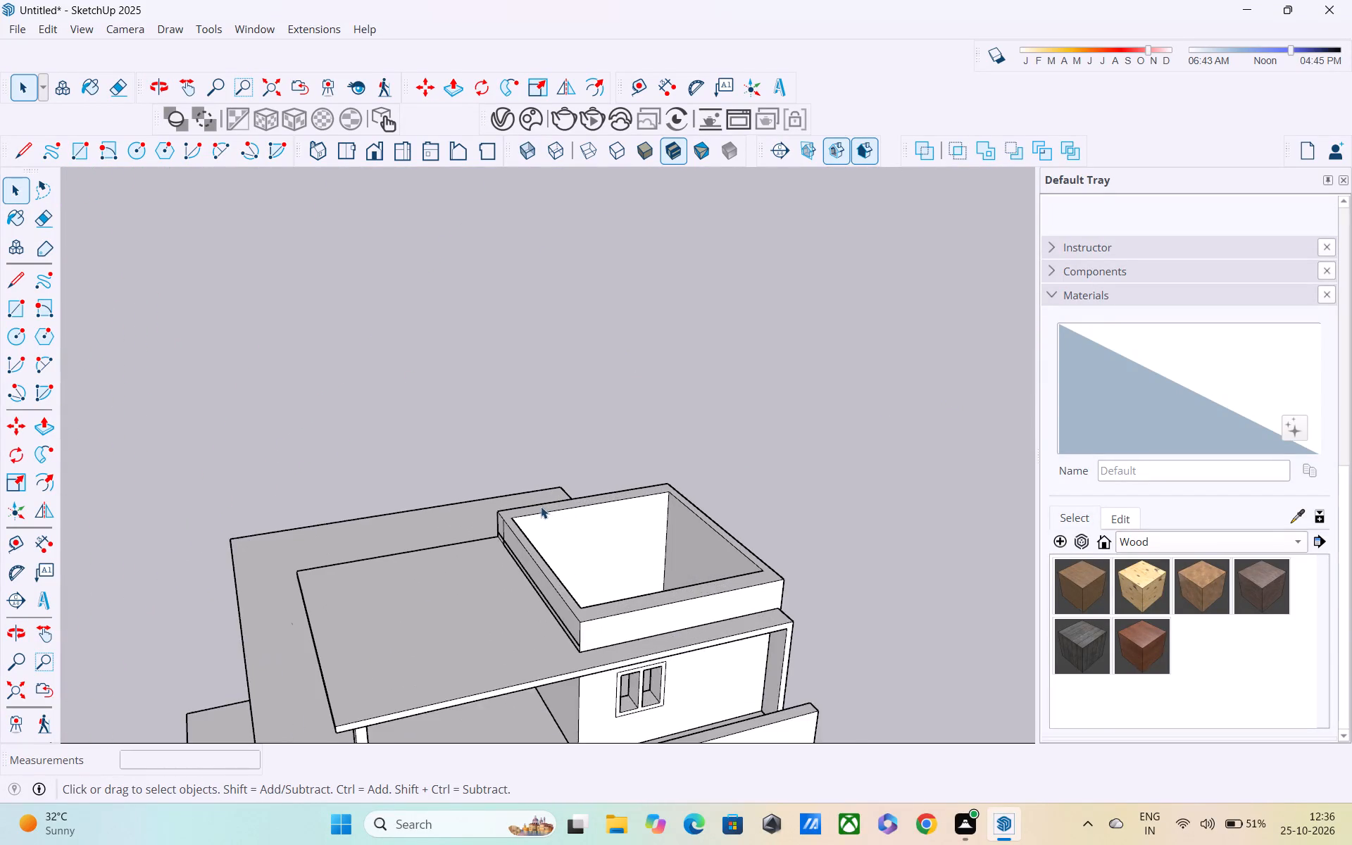
scroll(540, 503, "up", 1)
middle_click_drag(540, 503, 739, 574)
scroll(576, 577, "up", 11)
middle_click_drag(551, 554, 570, 494)
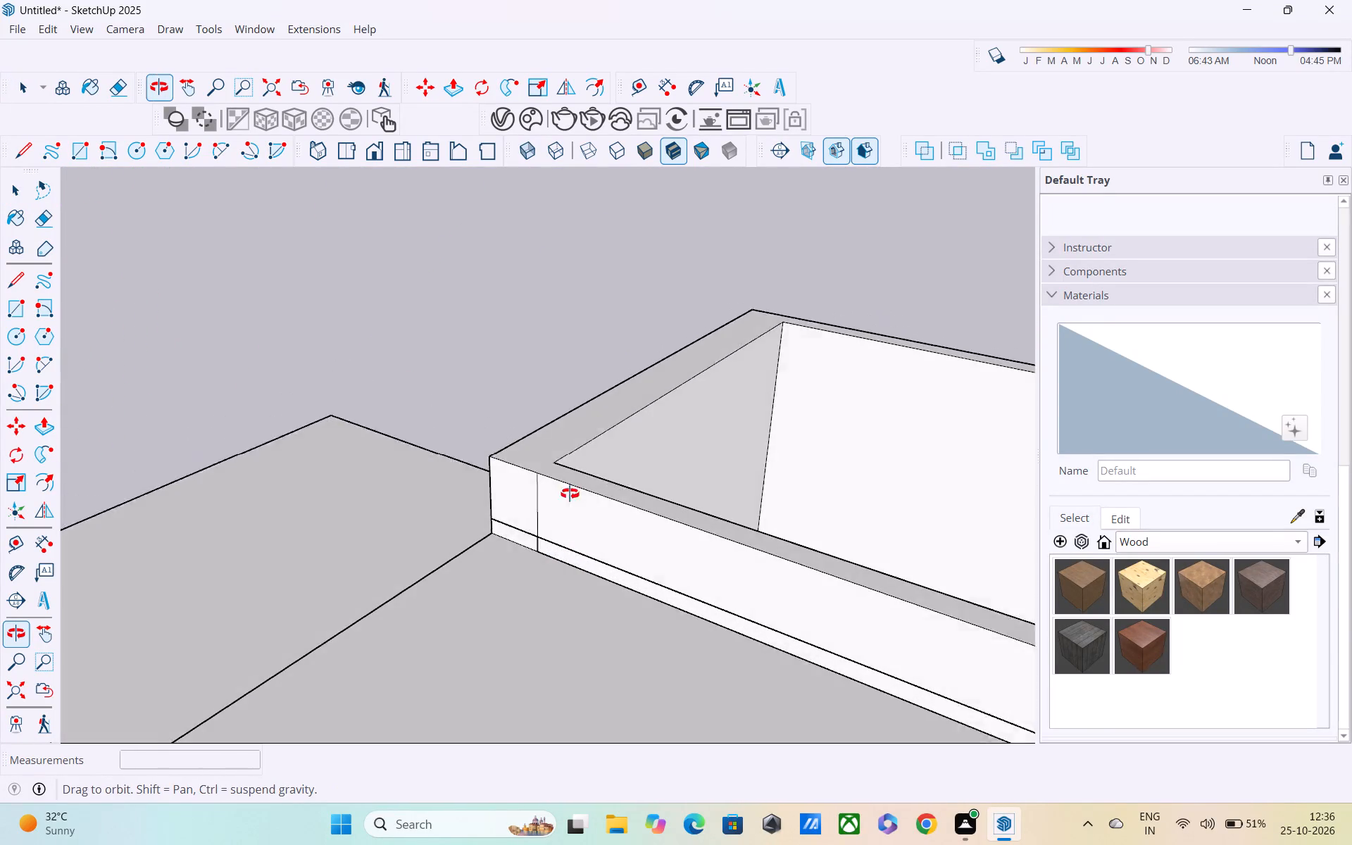
middle_click_drag(570, 494, 577, 479)
key("e")
key("space")
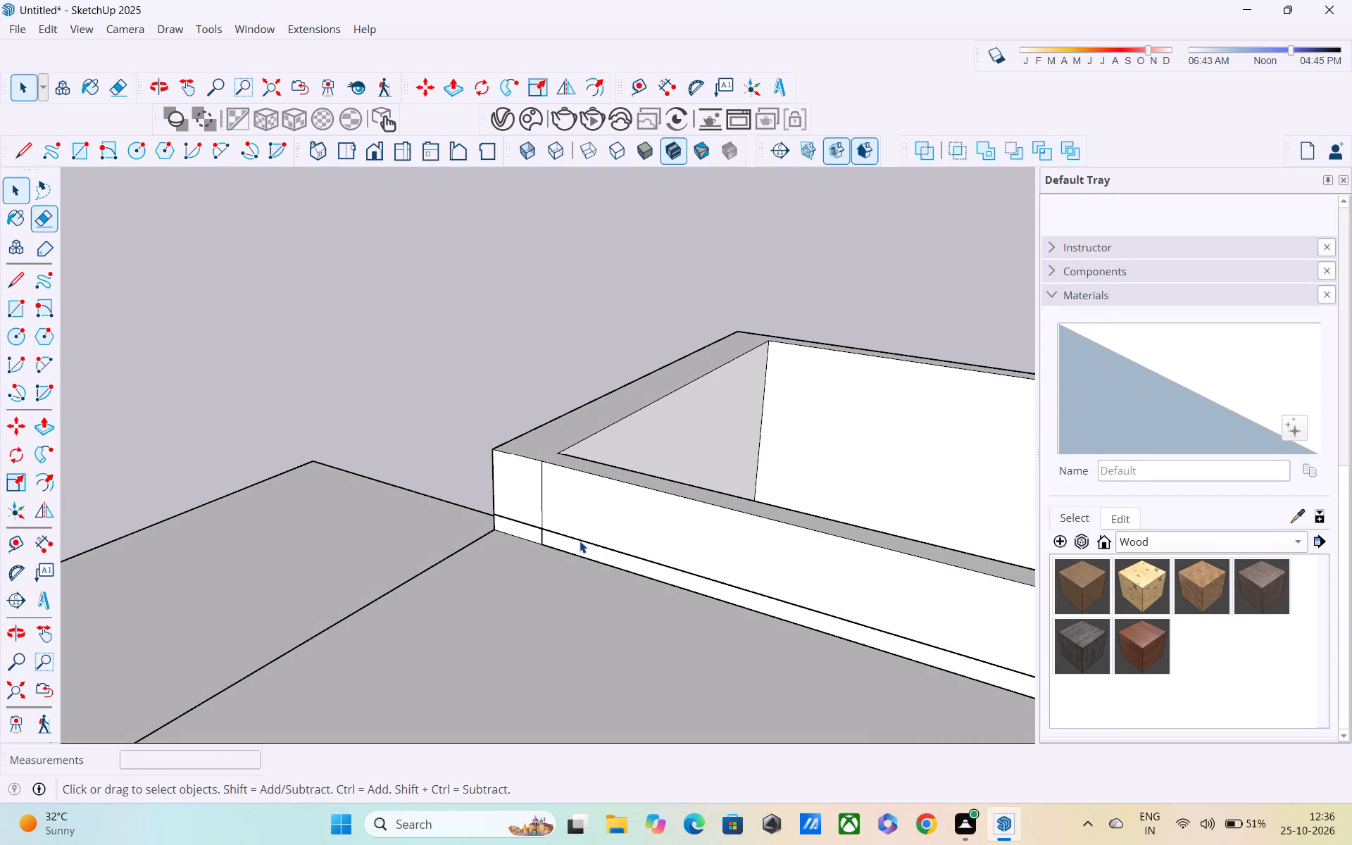
double_click(580, 546)
key("e")
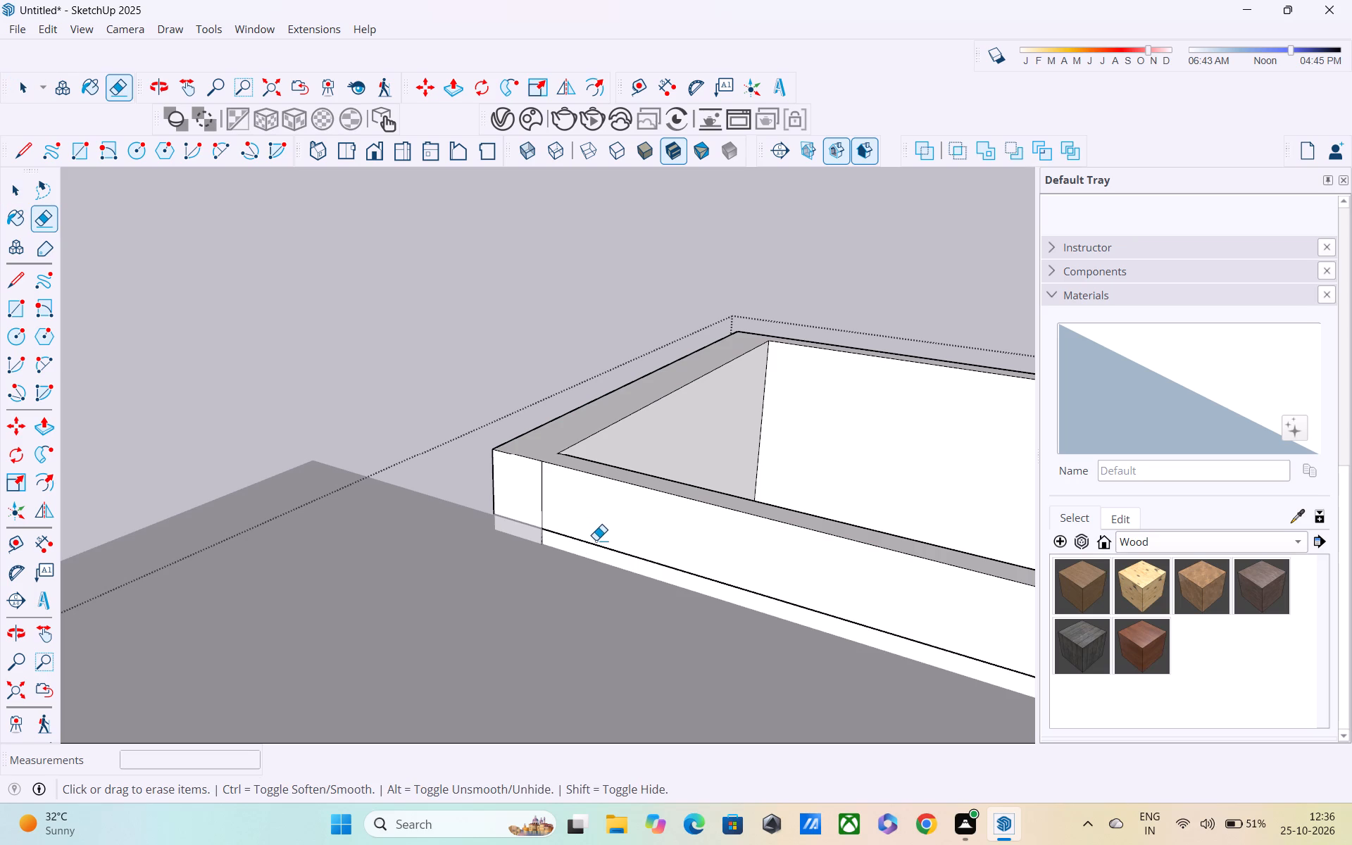
left_click(601, 549)
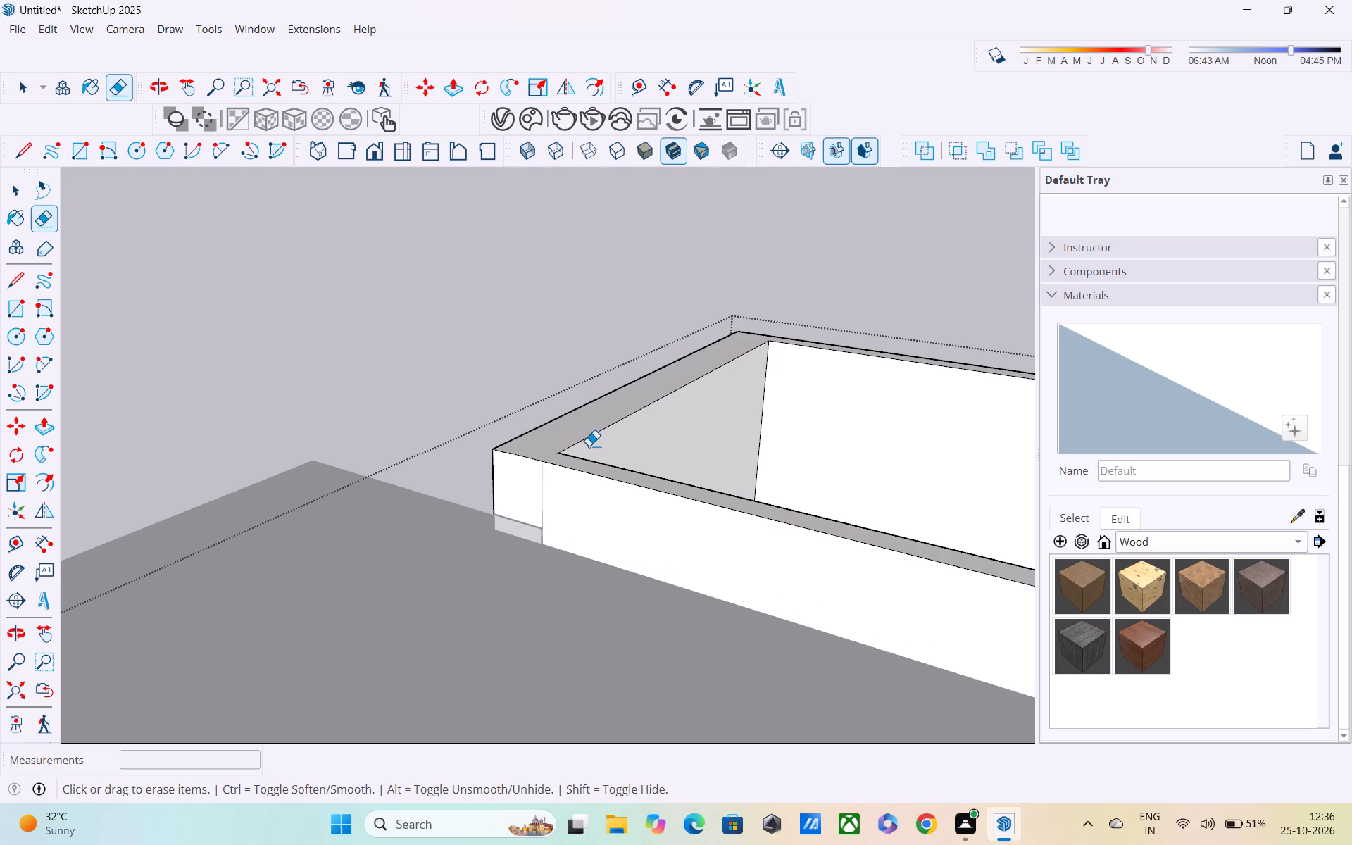
scroll(589, 446, "down", 4)
key("space")
left_click(566, 280)
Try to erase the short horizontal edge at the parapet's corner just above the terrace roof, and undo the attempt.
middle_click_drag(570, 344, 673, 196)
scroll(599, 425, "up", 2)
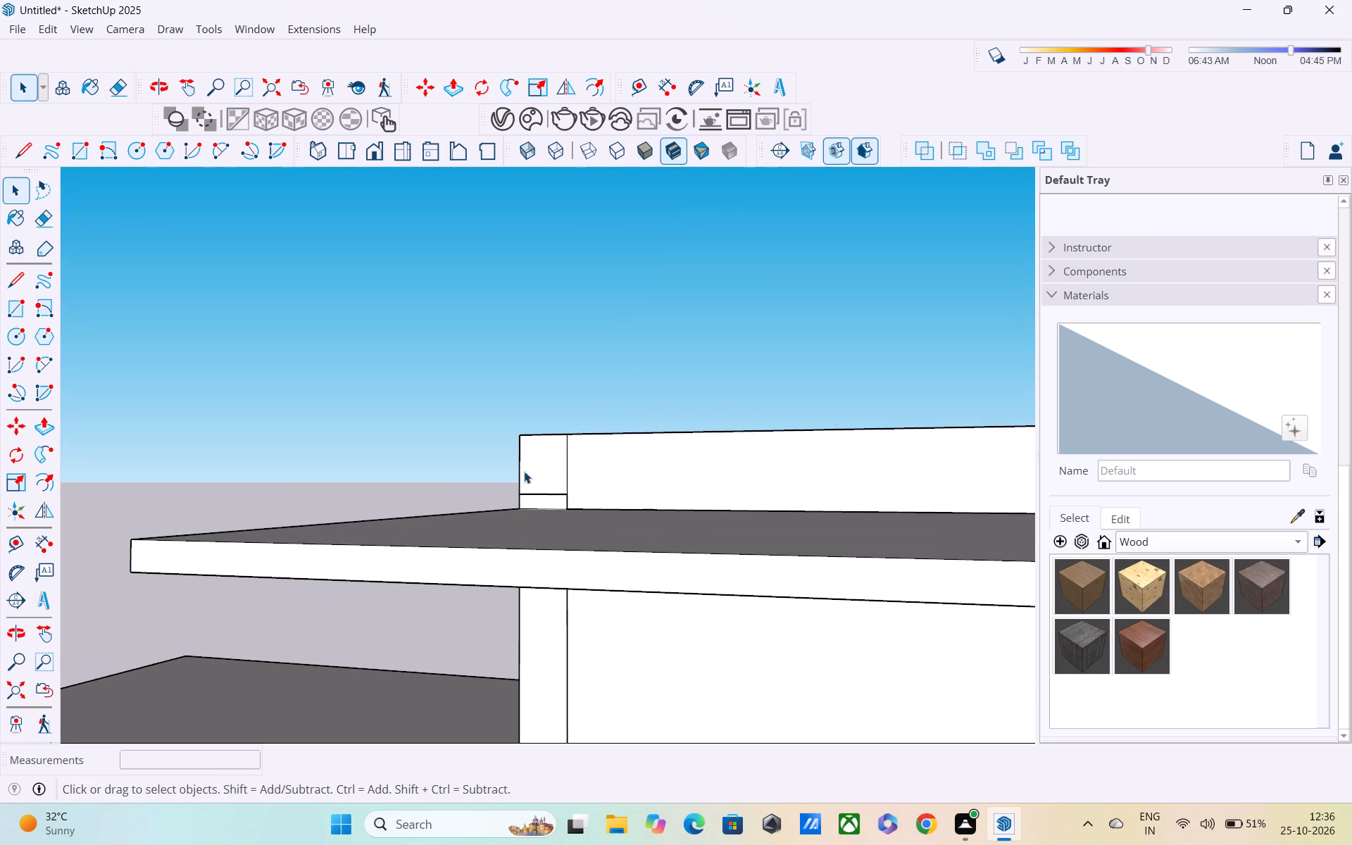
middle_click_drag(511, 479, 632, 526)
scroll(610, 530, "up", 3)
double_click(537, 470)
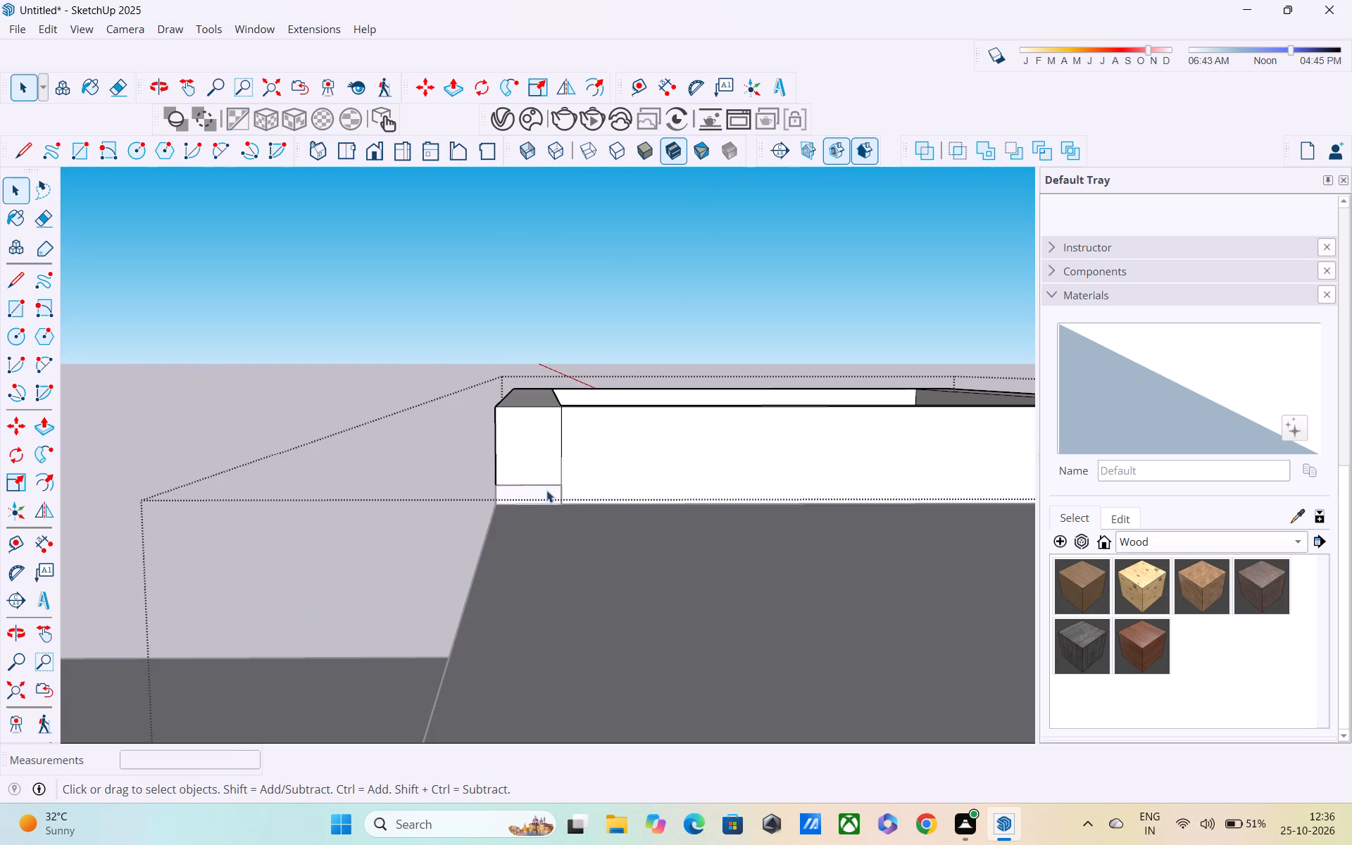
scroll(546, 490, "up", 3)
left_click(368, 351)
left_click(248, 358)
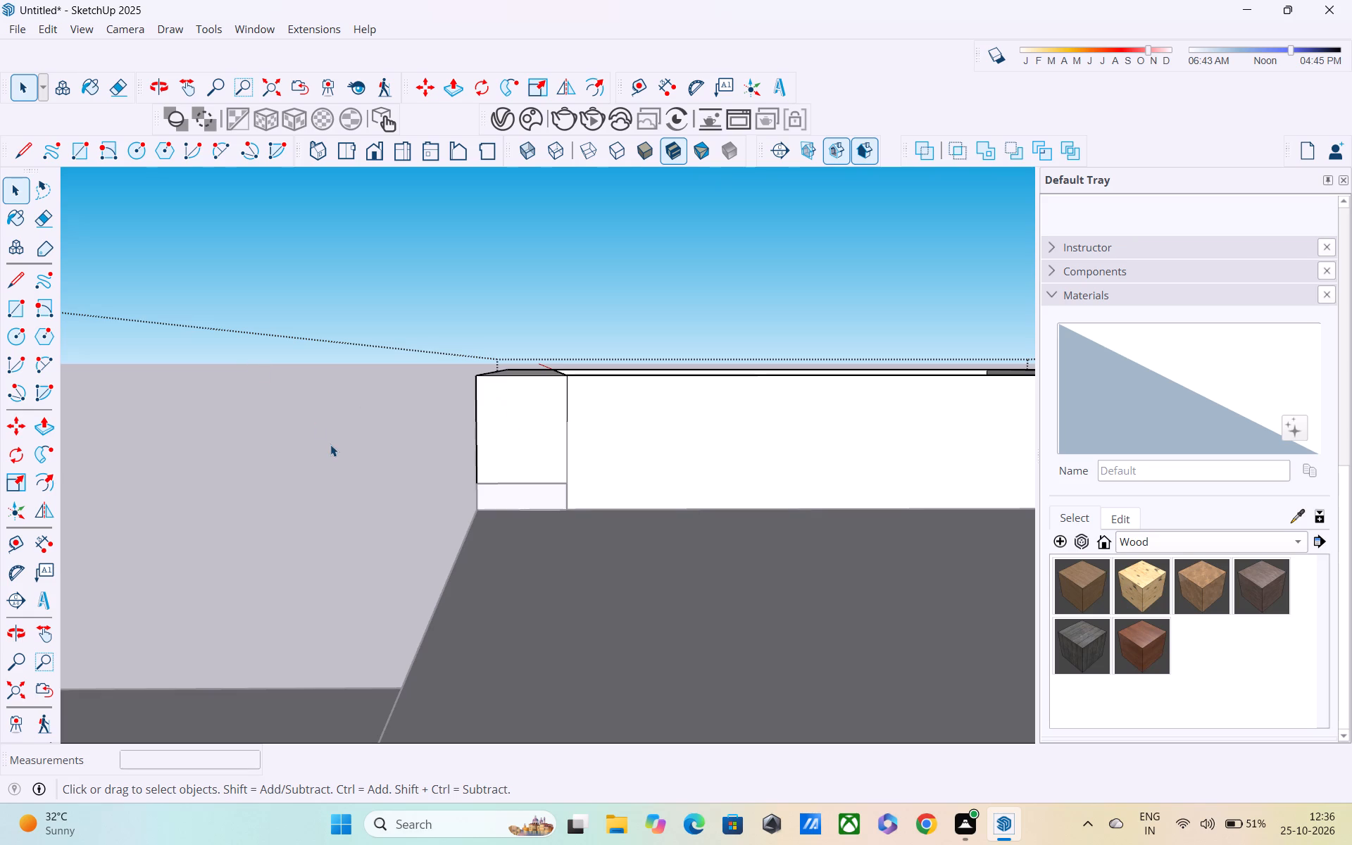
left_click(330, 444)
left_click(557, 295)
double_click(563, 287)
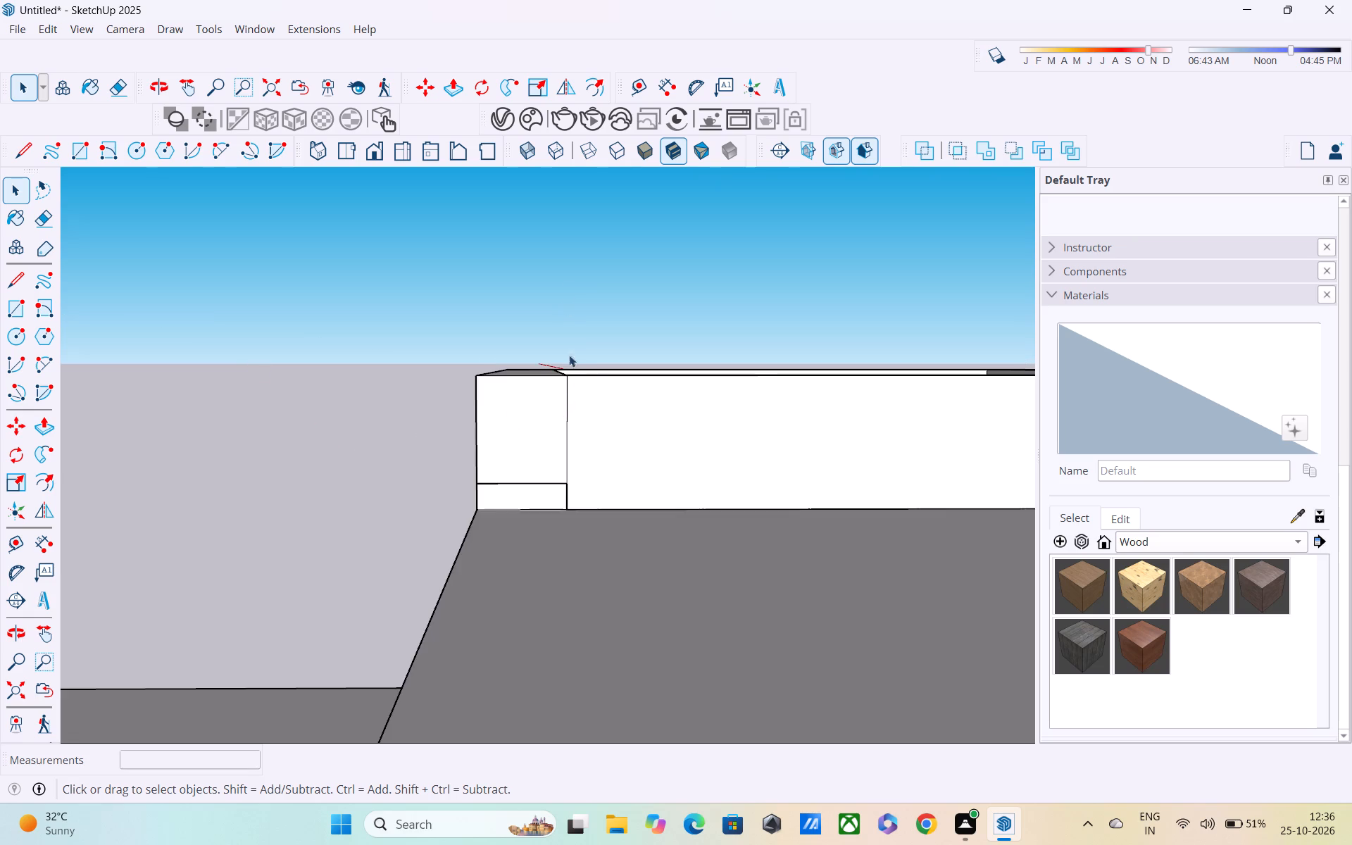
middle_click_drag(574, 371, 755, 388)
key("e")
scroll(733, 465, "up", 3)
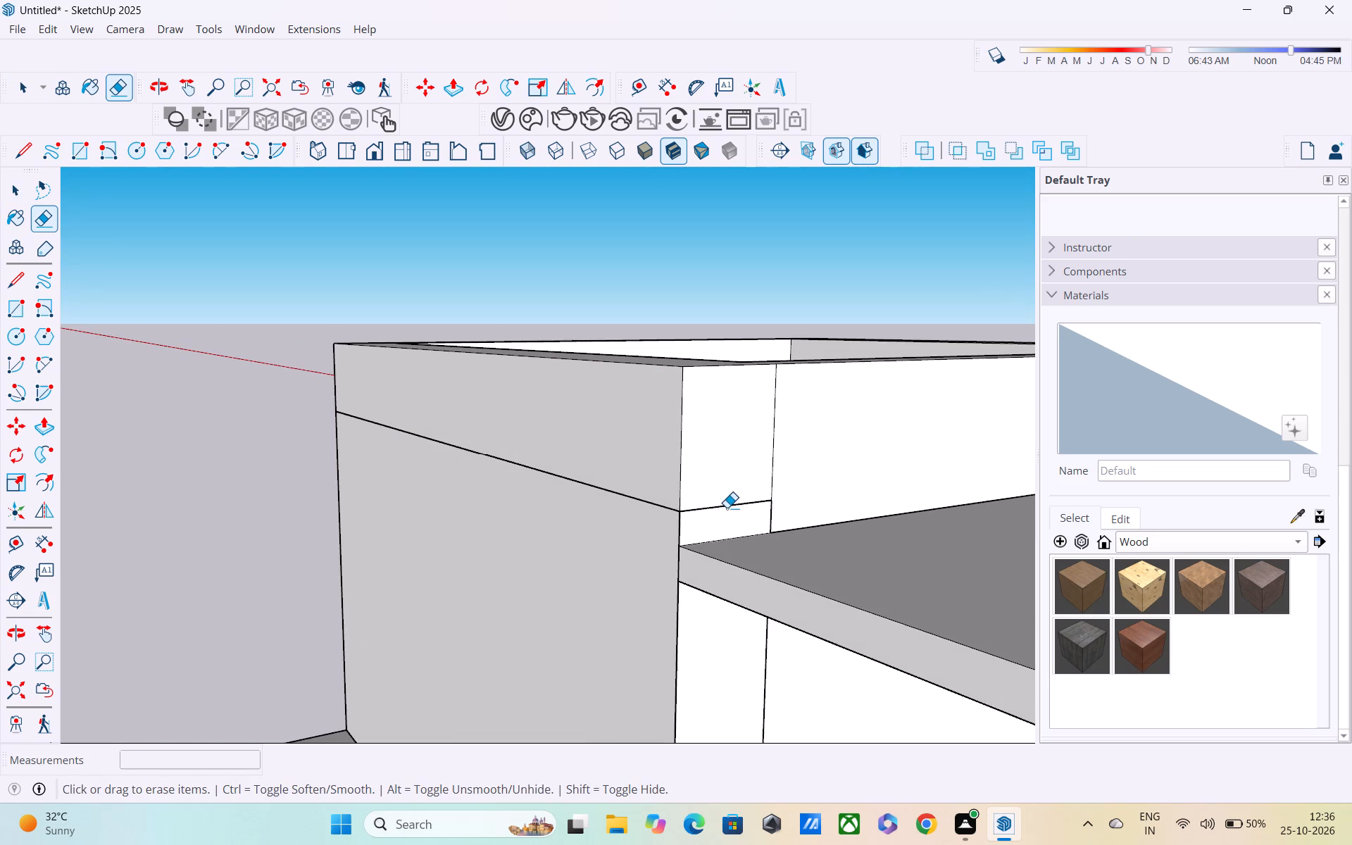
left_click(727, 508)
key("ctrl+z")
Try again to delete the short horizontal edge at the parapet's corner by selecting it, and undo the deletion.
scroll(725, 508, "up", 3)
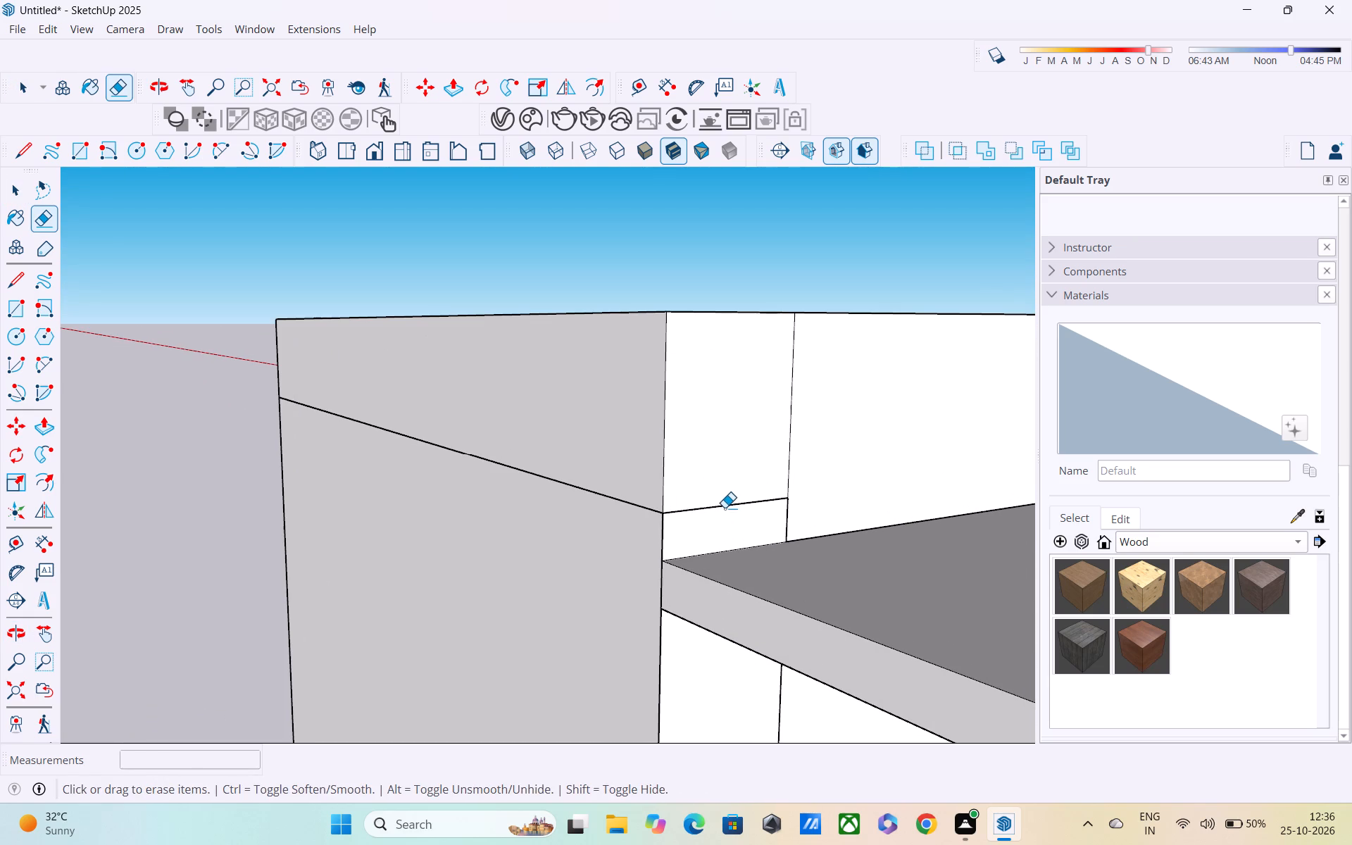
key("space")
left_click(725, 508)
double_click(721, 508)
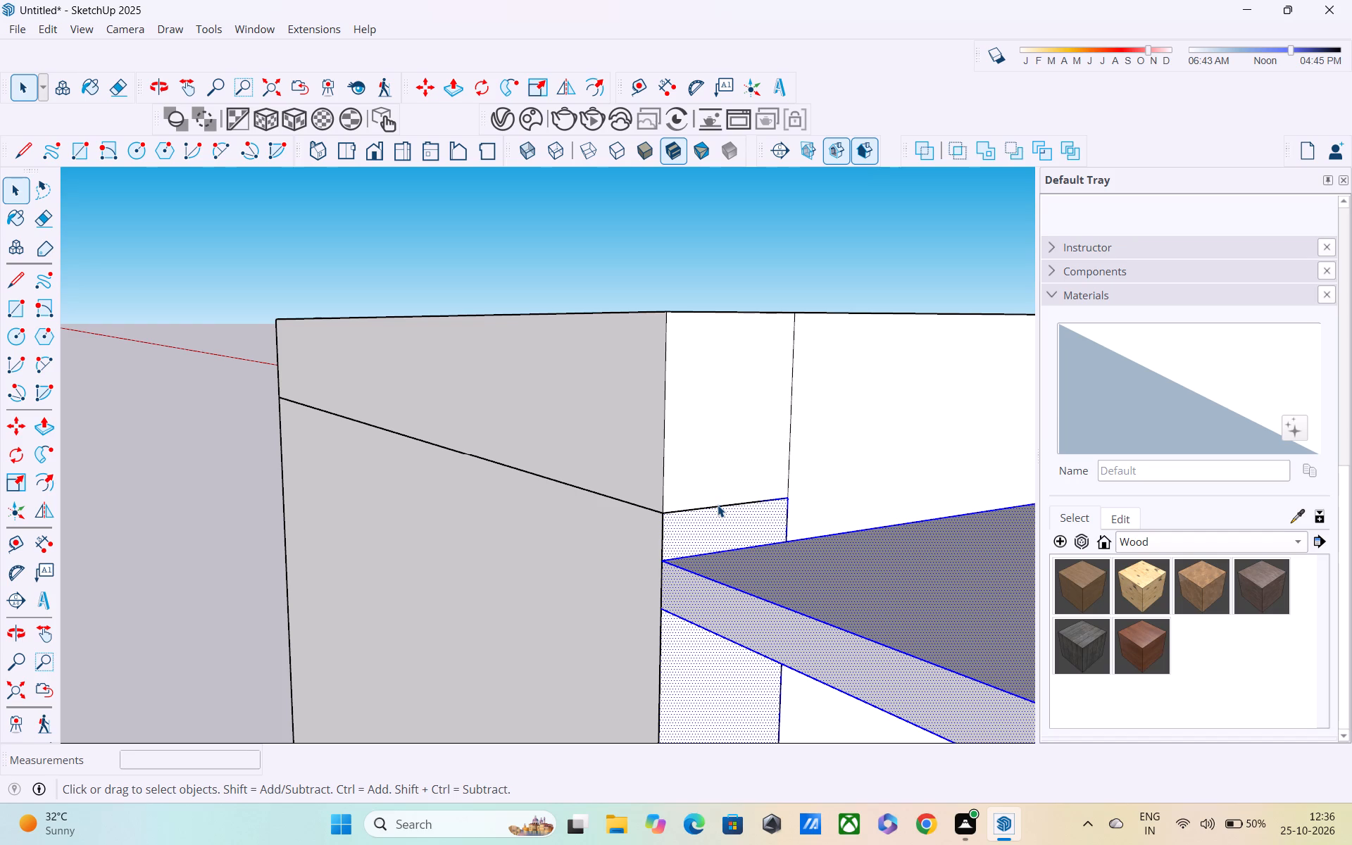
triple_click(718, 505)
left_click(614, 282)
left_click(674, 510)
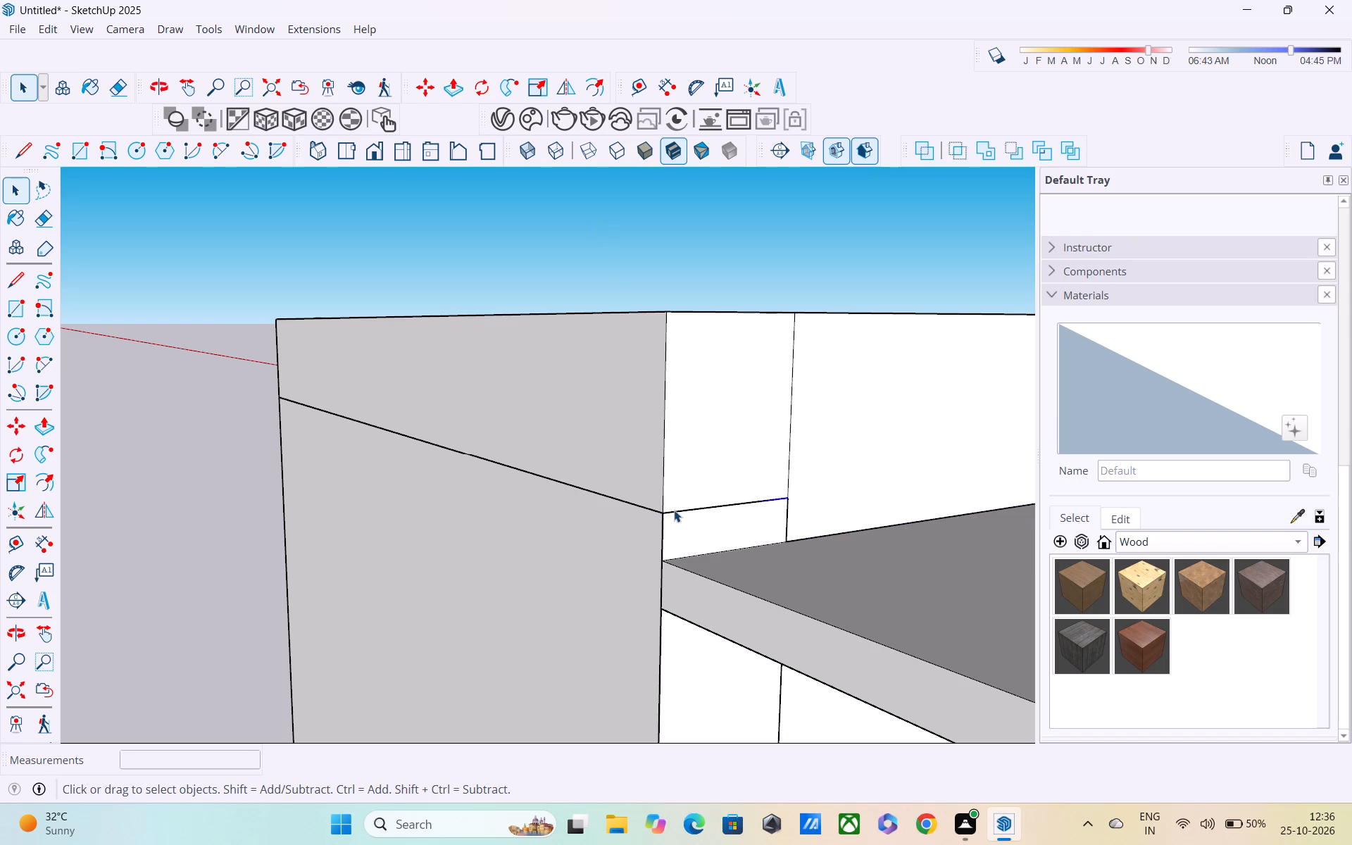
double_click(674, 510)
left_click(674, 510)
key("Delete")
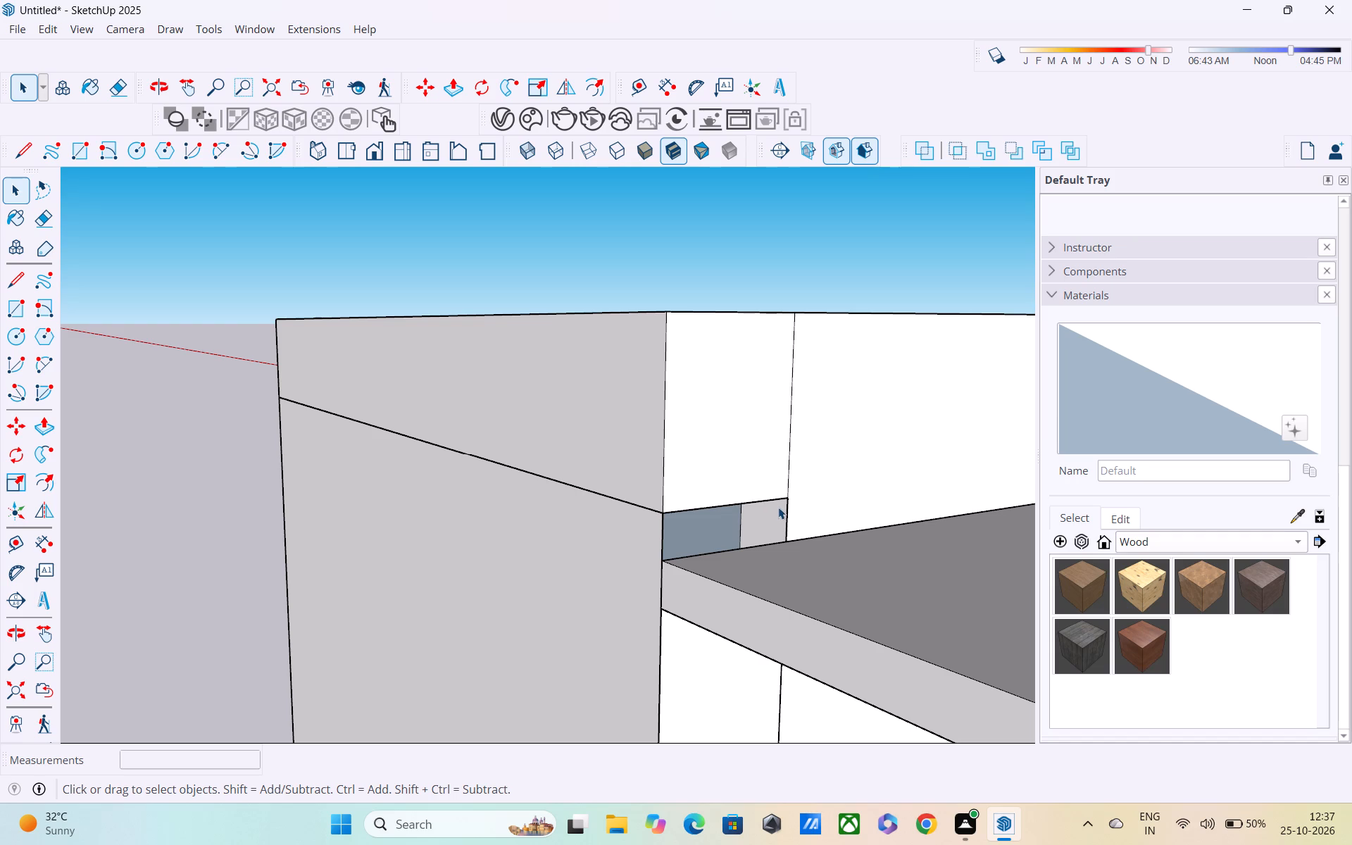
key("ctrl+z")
Open the upper room's wall group, delete the horizontal edge across the windowless outer wall below the parapet, and leave the group.
middle_click_drag(780, 508, 487, 546)
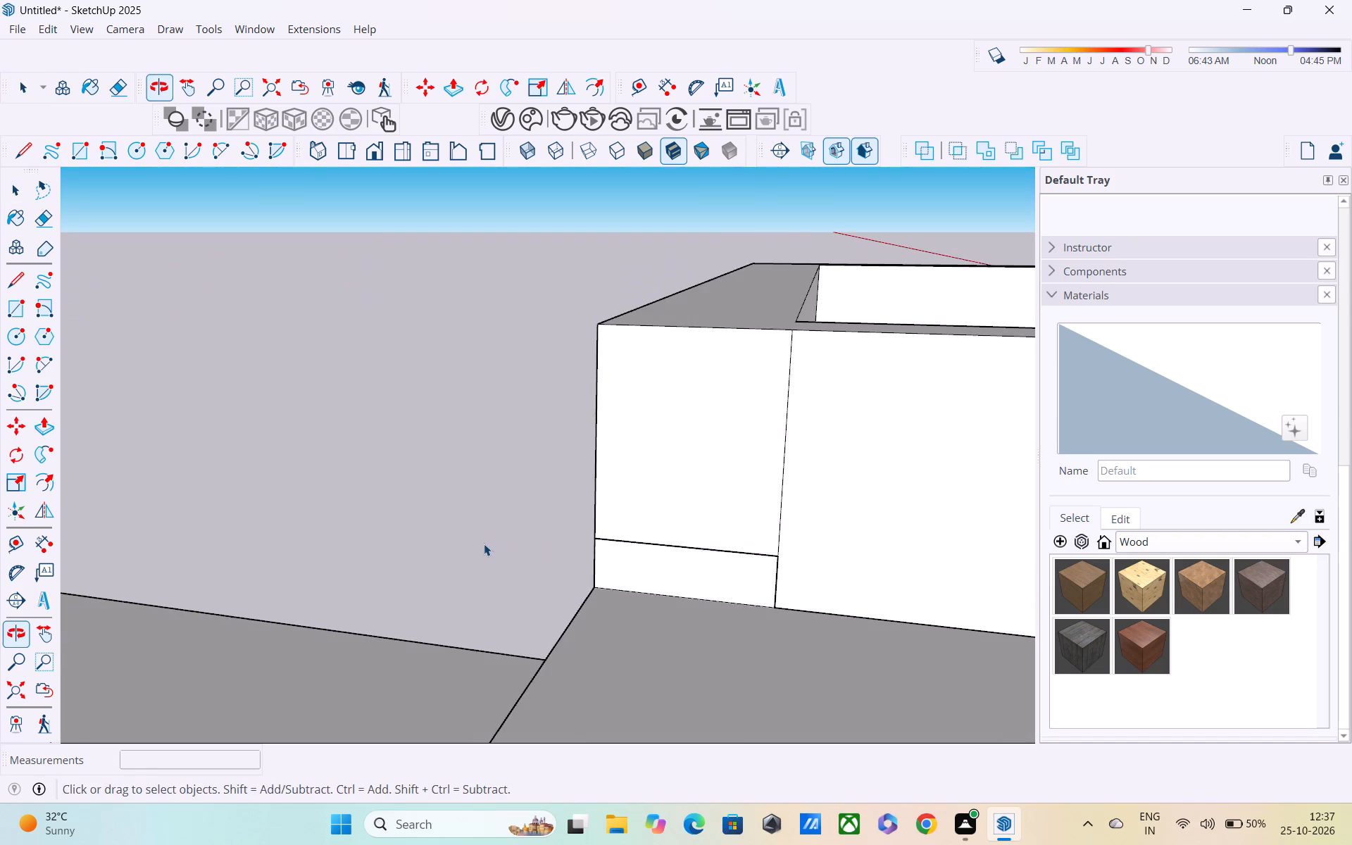
scroll(484, 543, "down", 5)
middle_click_drag(637, 558, 1096, 487)
scroll(803, 504, "up", 3)
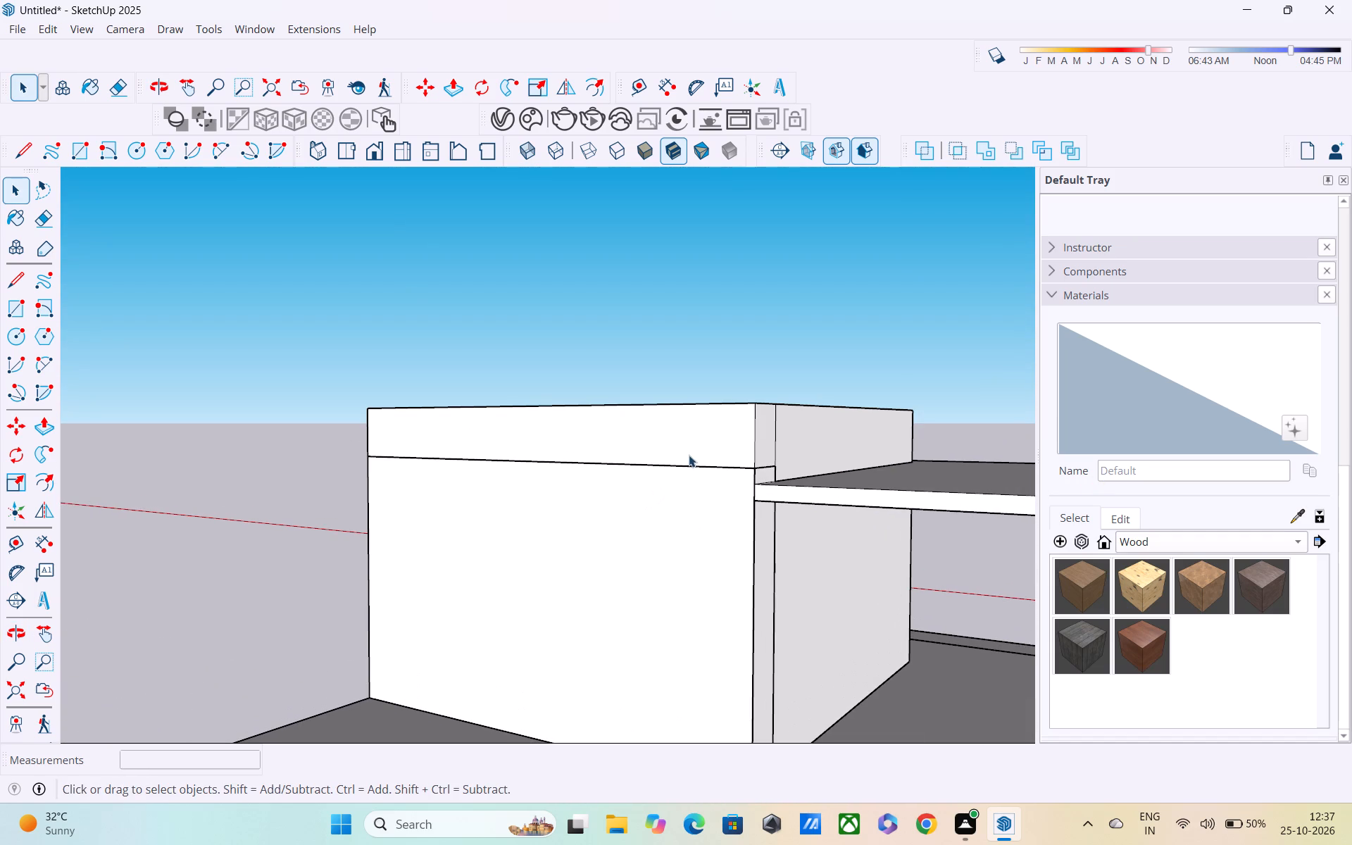
left_click(691, 468)
double_click(691, 468)
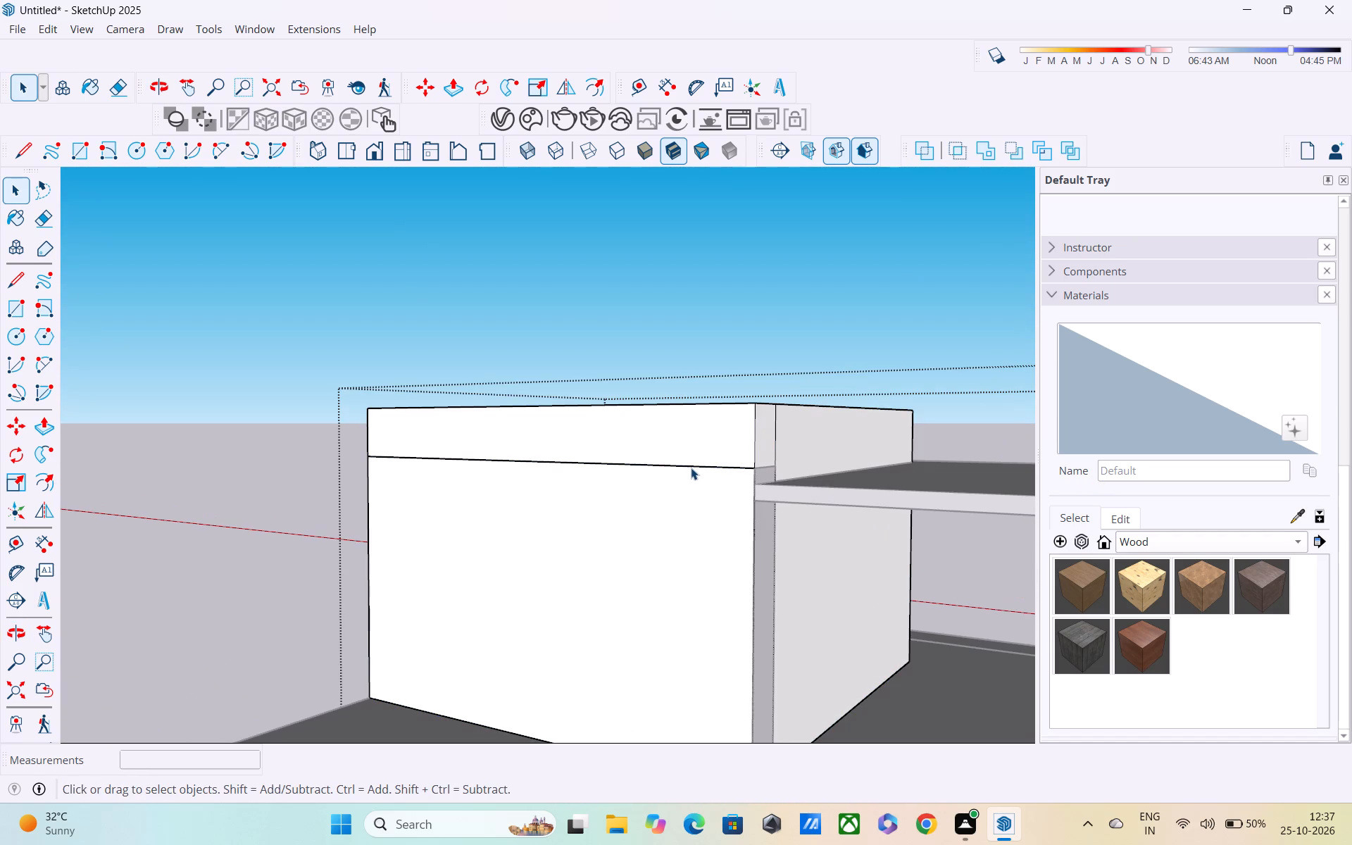
left_click(691, 468)
key("Delete")
scroll(794, 458, "up", 1)
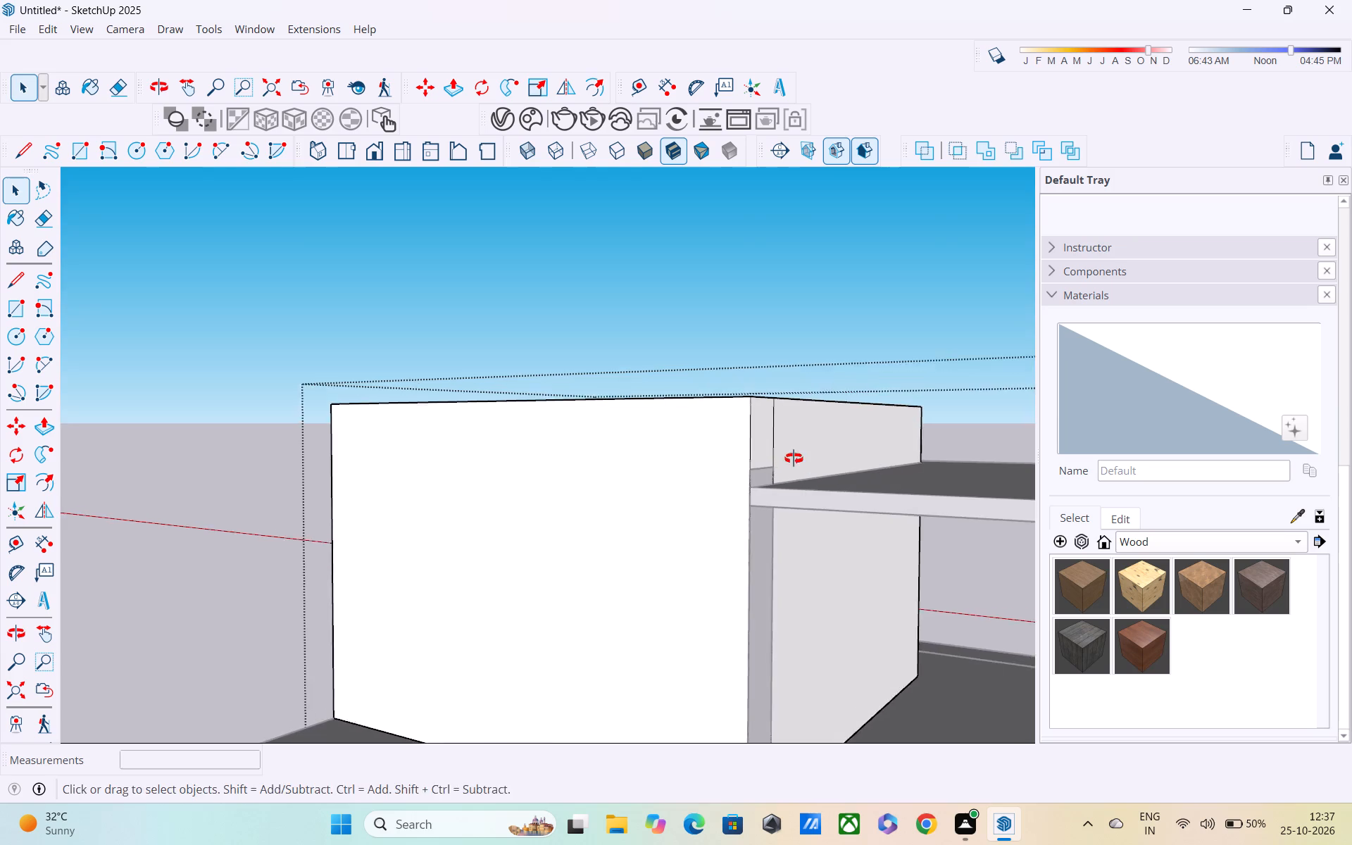
middle_click_drag(794, 458, 547, 558)
key("space")
left_click(456, 333)
Draw a rectangle over the top of the upper room between opposite outer corners of the parapet.
middle_click_drag(586, 480, 777, 538)
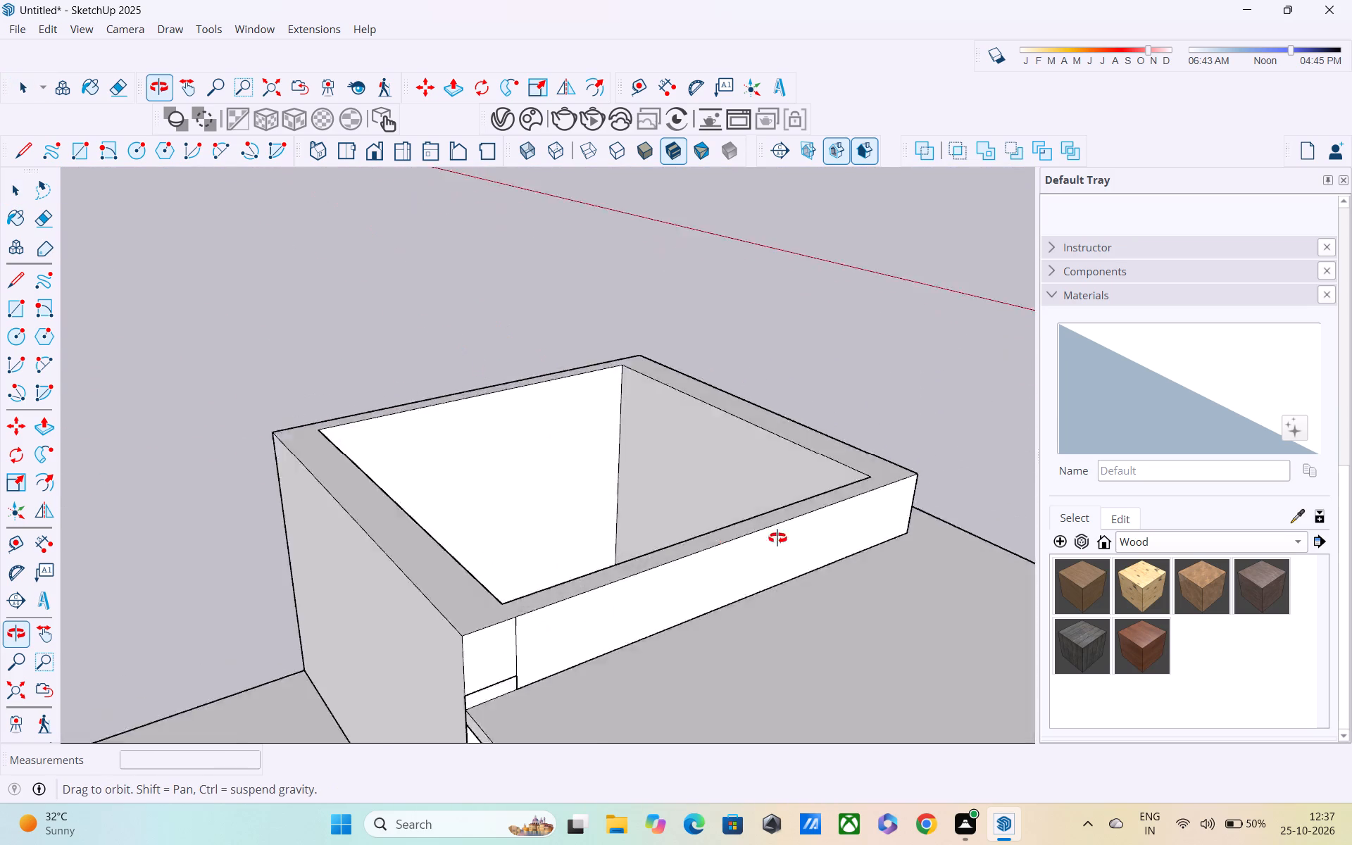
middle_click_drag(777, 538, 1029, 610)
key("r")
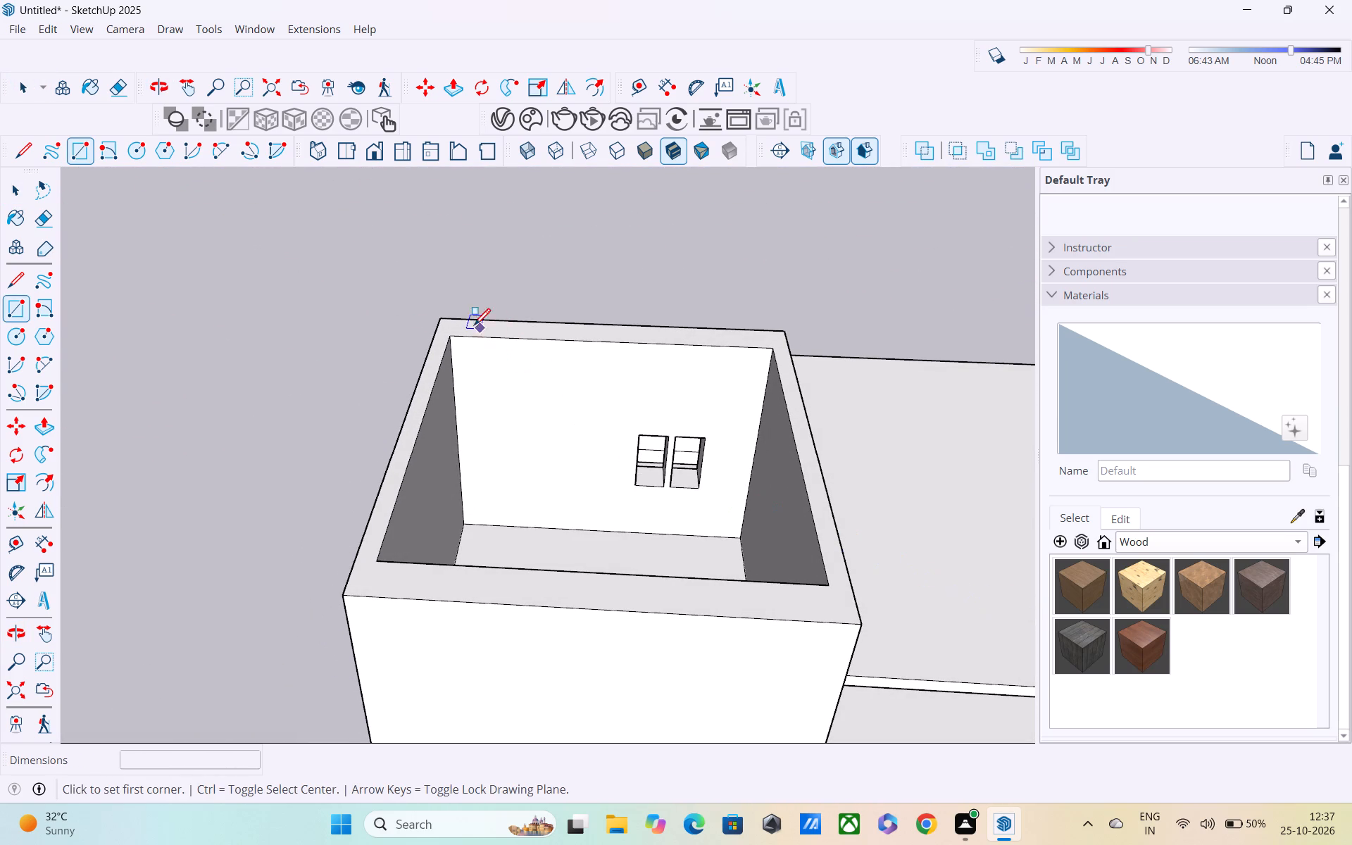
left_click(447, 316)
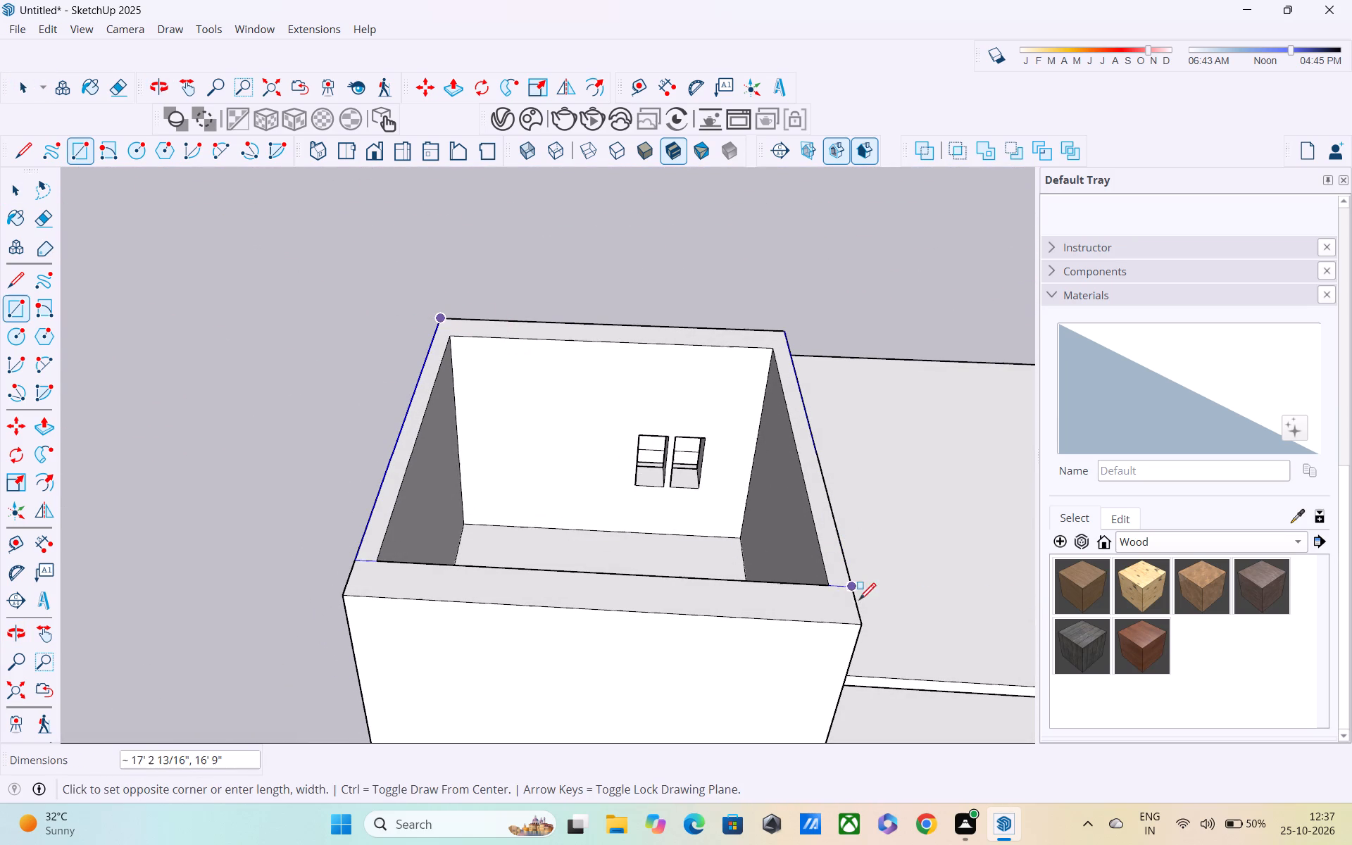
left_click(858, 622)
Select the new rectangular face with its edges and move it off the parapet to the open space beside the house.
middle_click_drag(844, 624, 756, 618)
key("space")
left_click(685, 556)
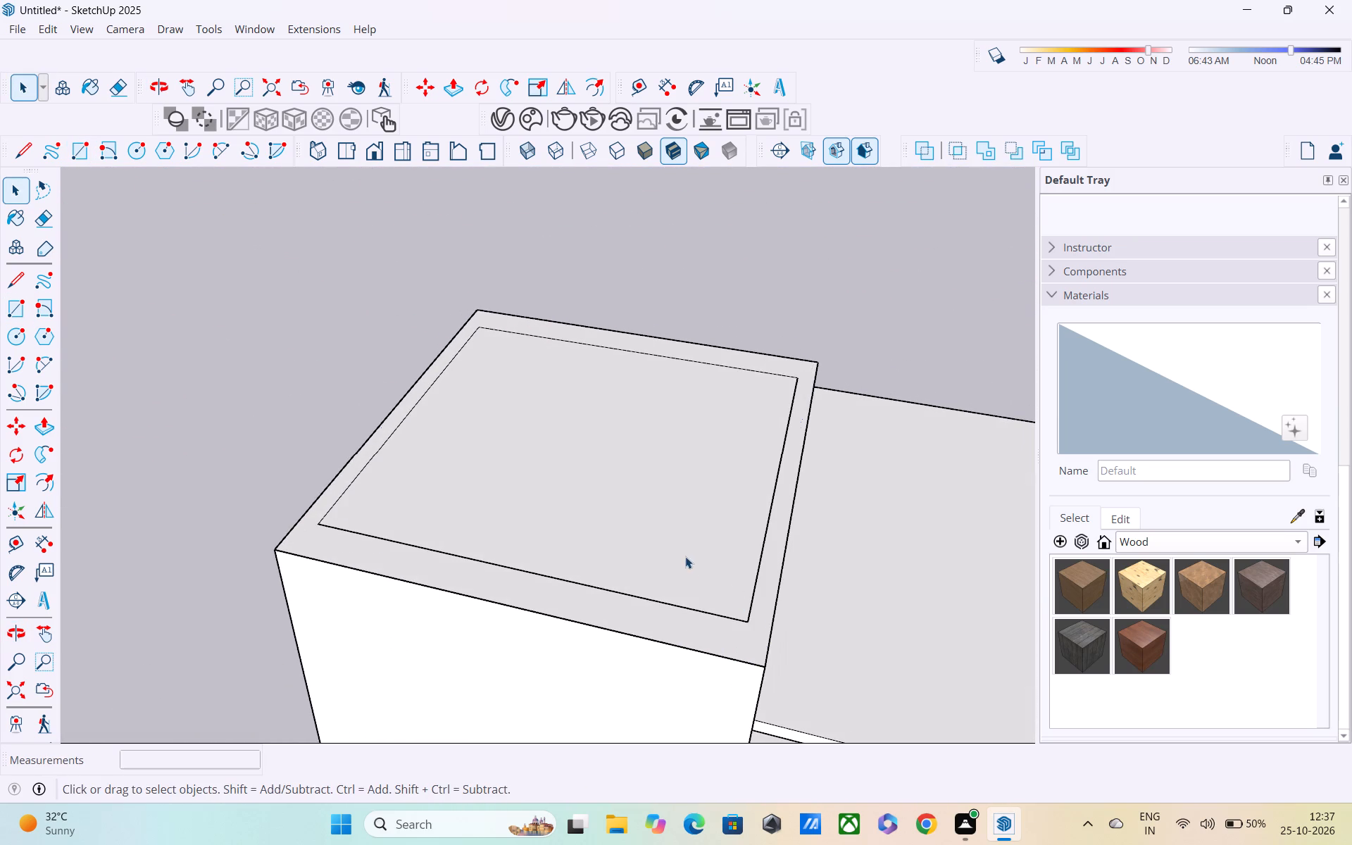
double_click(685, 556)
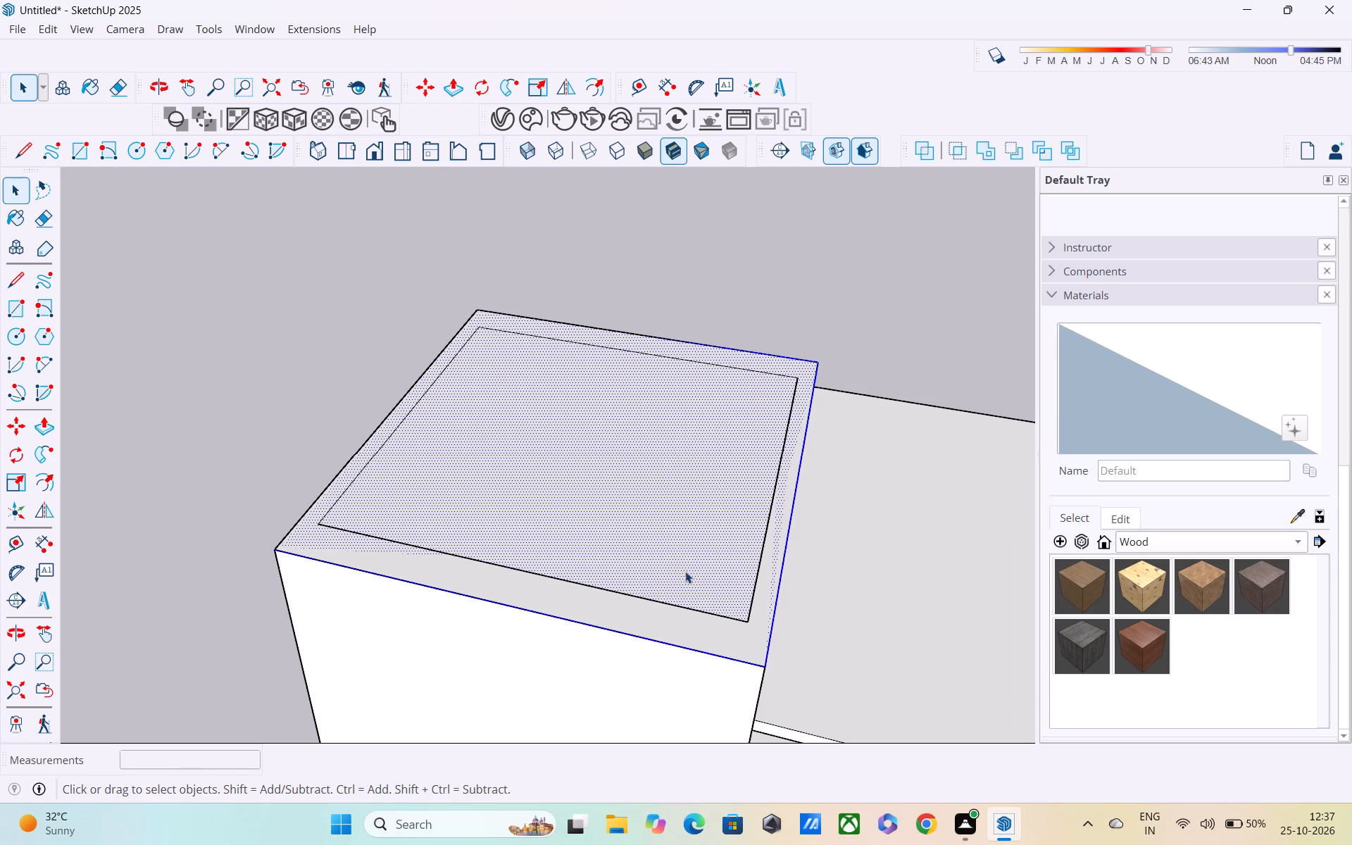
key("m")
left_click(760, 666)
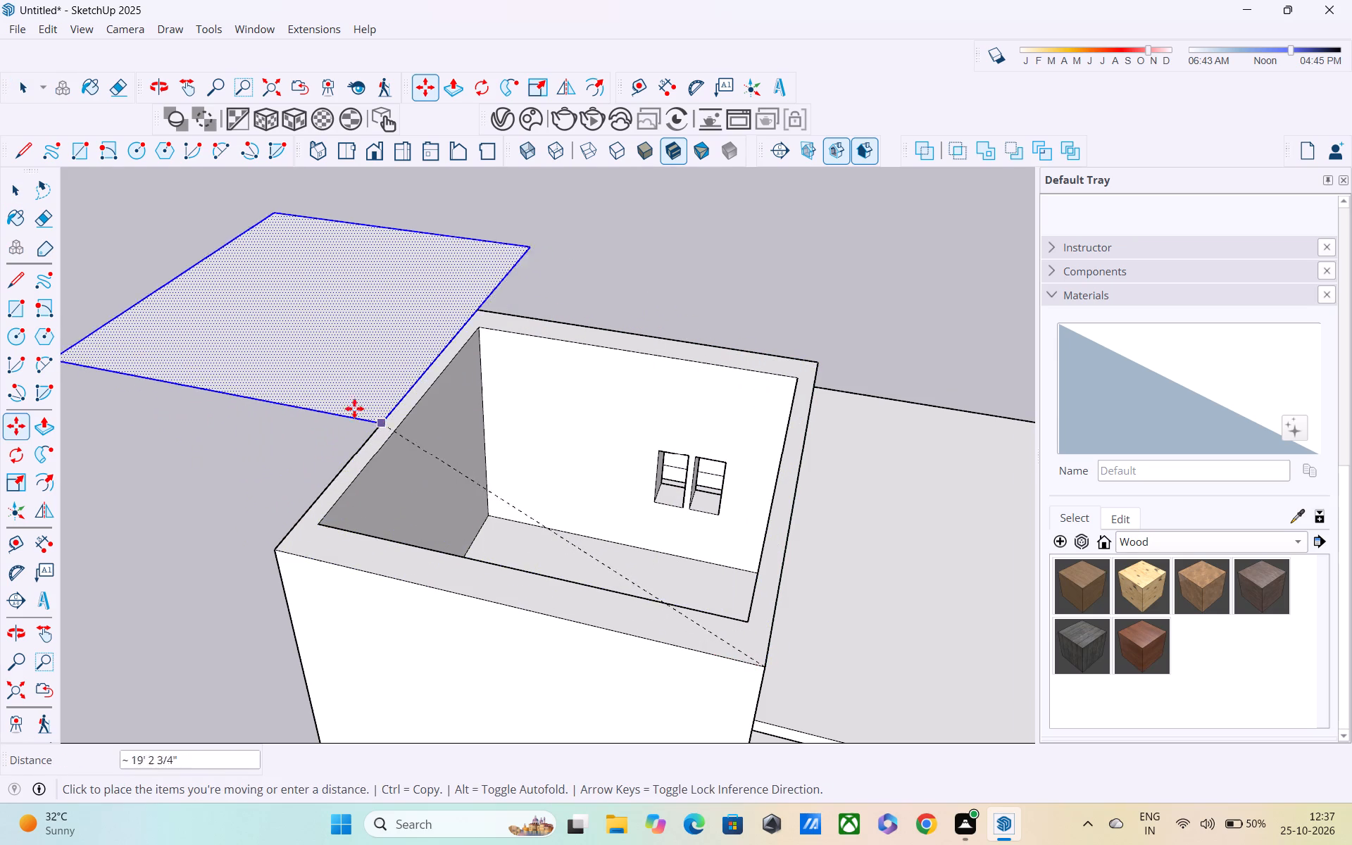
left_click(269, 347)
Push/pull the detached rectangular face up 10" to form a slab.
middle_click_drag(512, 449, 582, 451)
scroll(582, 451, "down", 1)
middle_click_drag(589, 451, 694, 472, "shift")
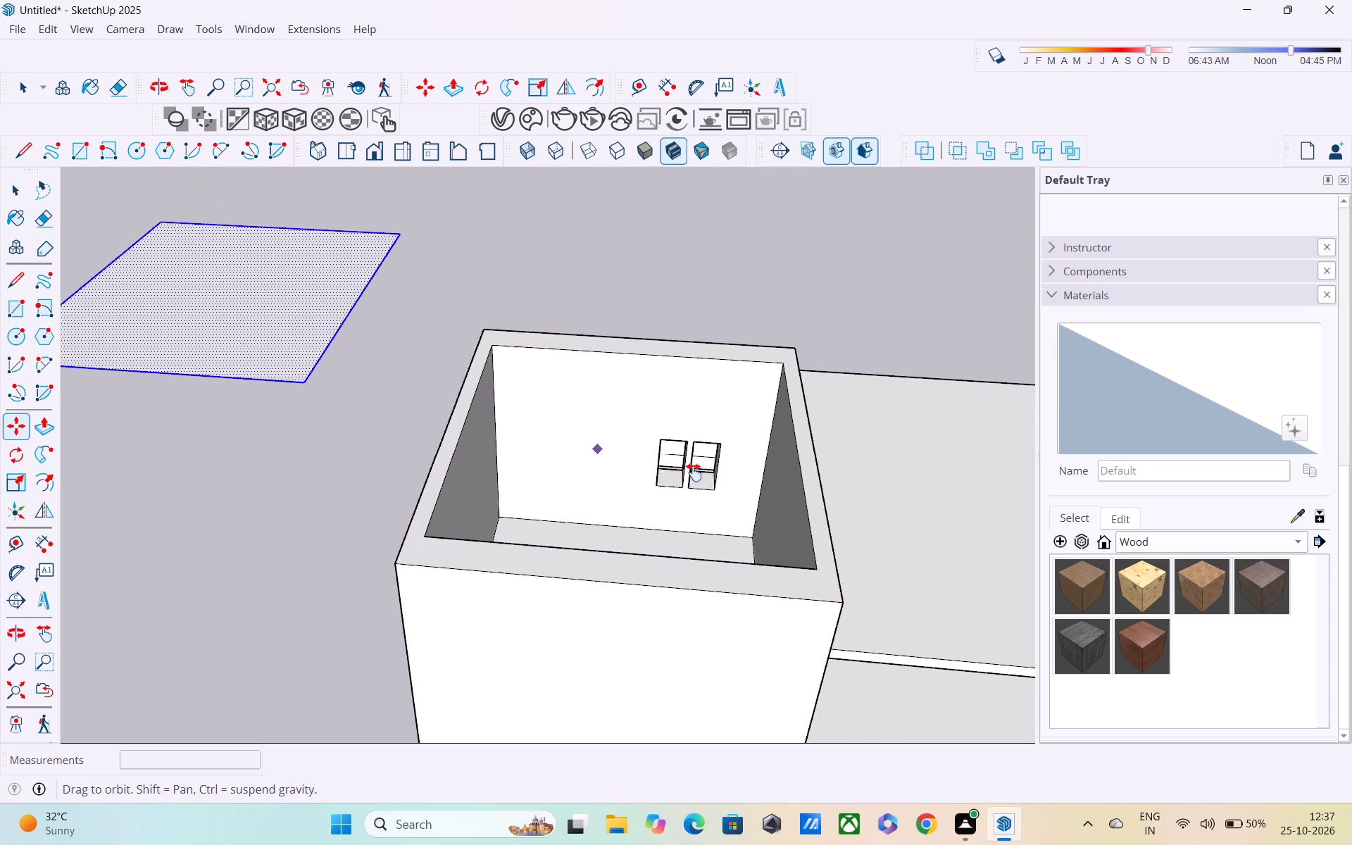
middle_click_drag(694, 472, 841, 521, "shift")
key("space")
left_click(541, 426)
left_click(541, 426)
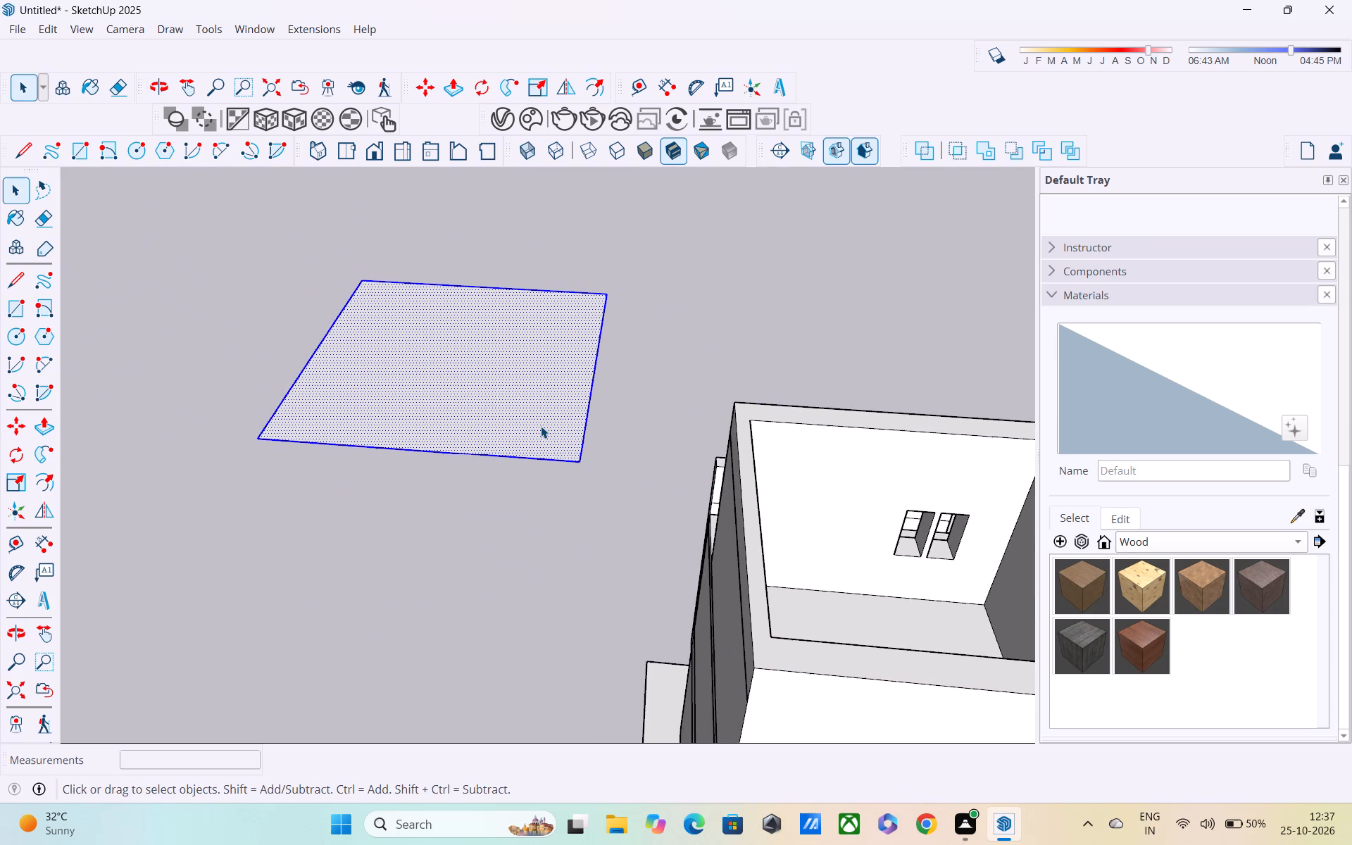
key("p")
left_click(542, 433)
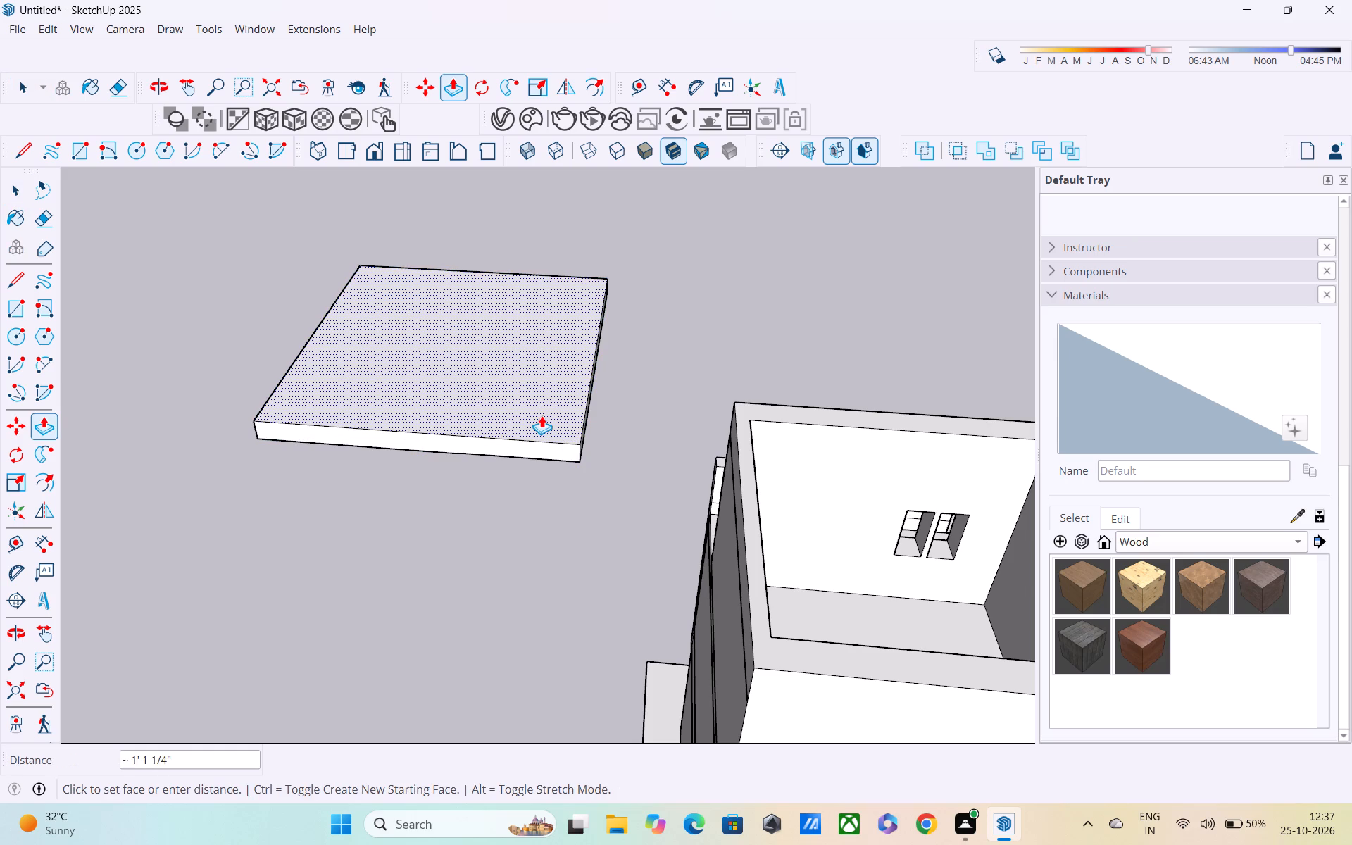
type("10\"")
key("Return")
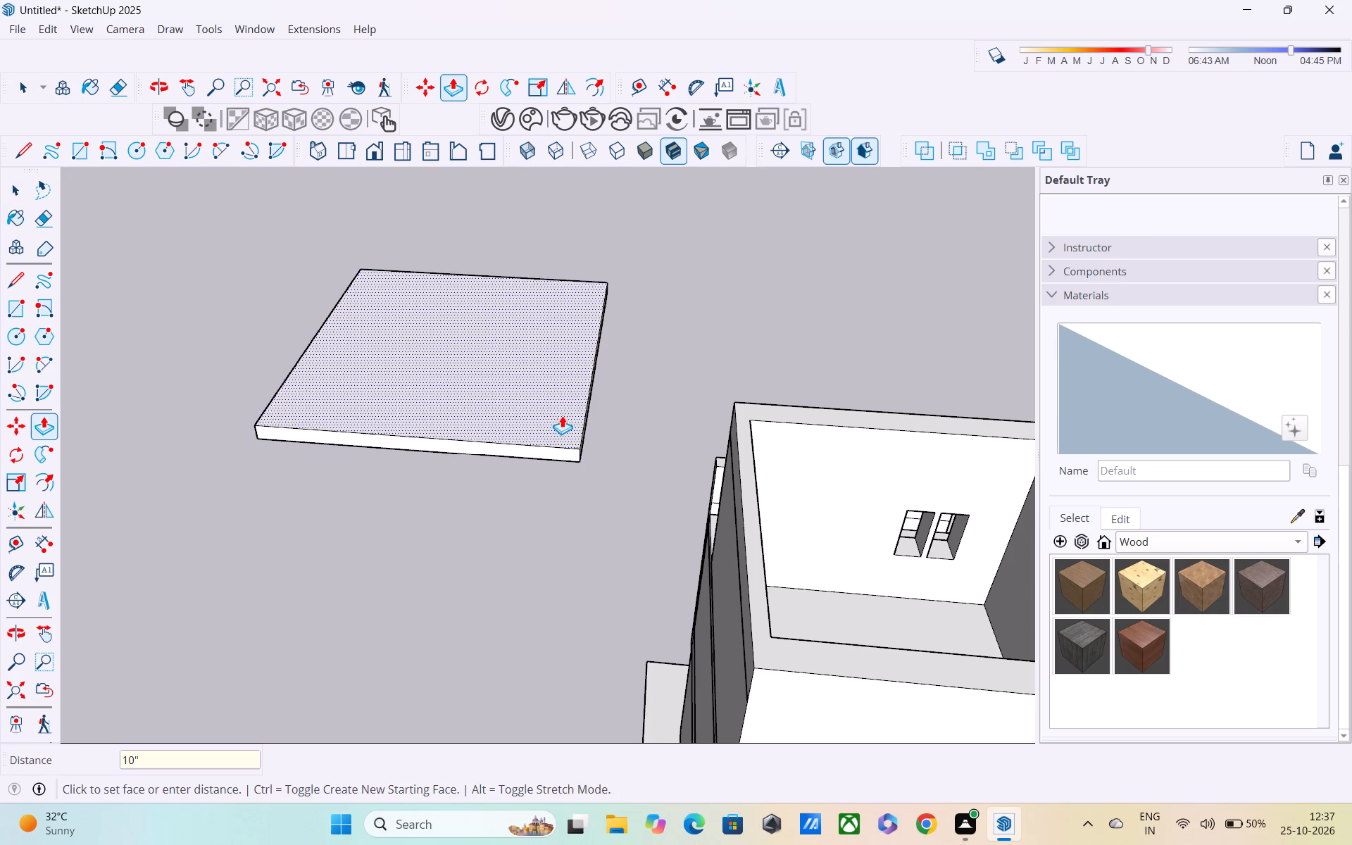
Examine the house's upper floors and terrace roof together with the detached slab from the terrace and front sides.
scroll(562, 415, "down", 1)
scroll(565, 415, "up", 2)
middle_click_drag(549, 405, 320, 340)
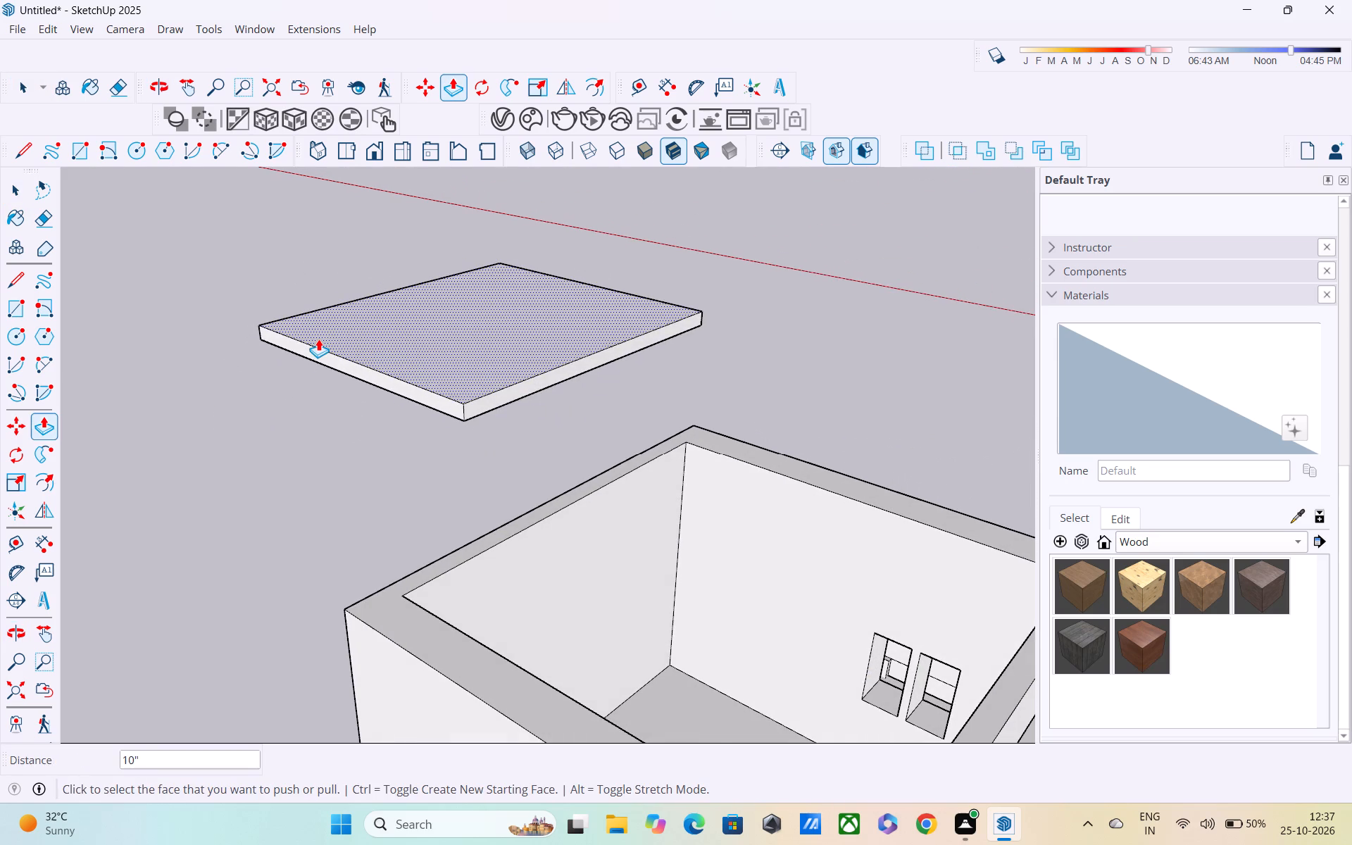
scroll(318, 339, "down", 3)
middle_click_drag(356, 342, 146, 263)
scroll(534, 451, "down", 2)
middle_click_drag(624, 409, 536, 371)
middle_click_drag(722, 368, 599, 358)
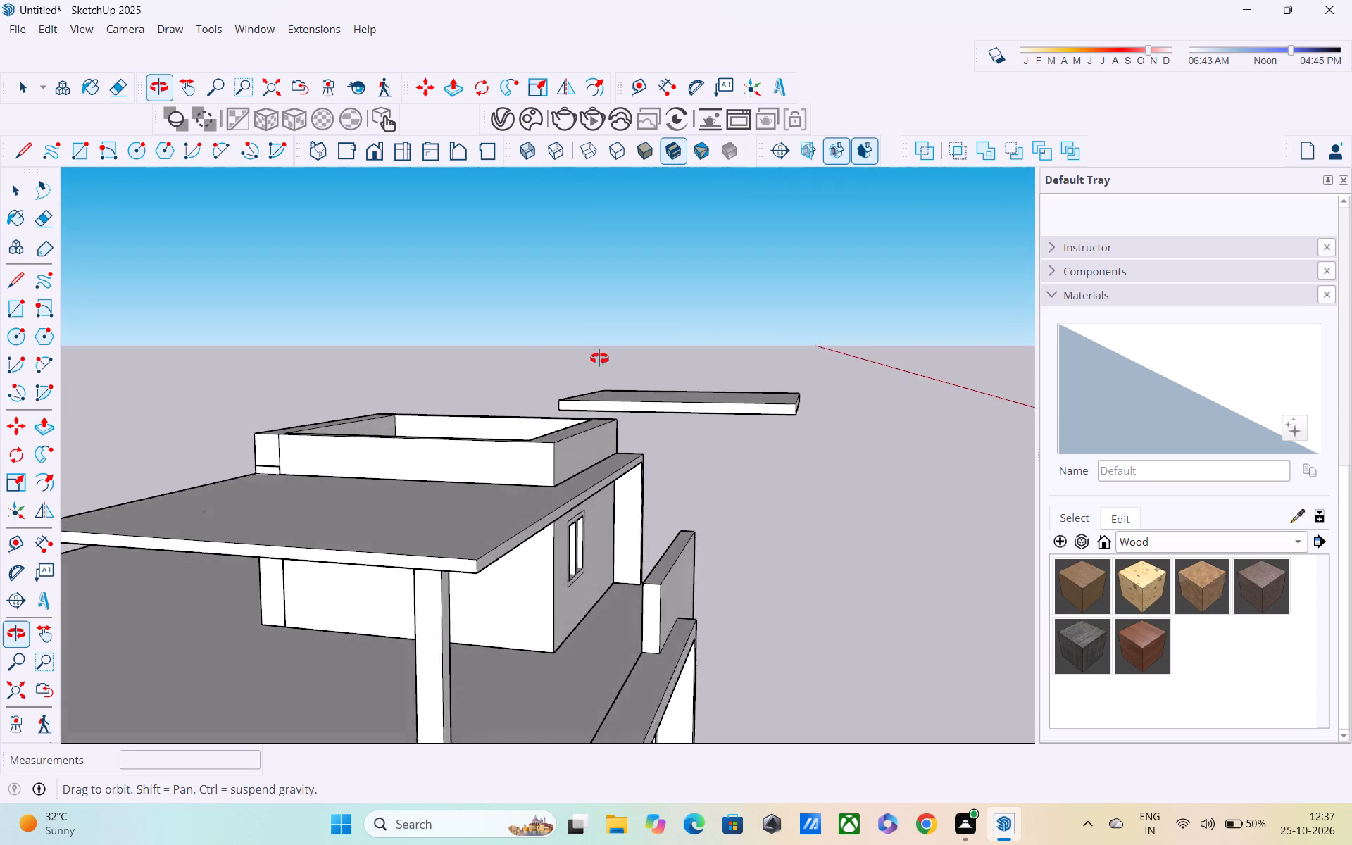
middle_click_drag(599, 358, 692, 418)
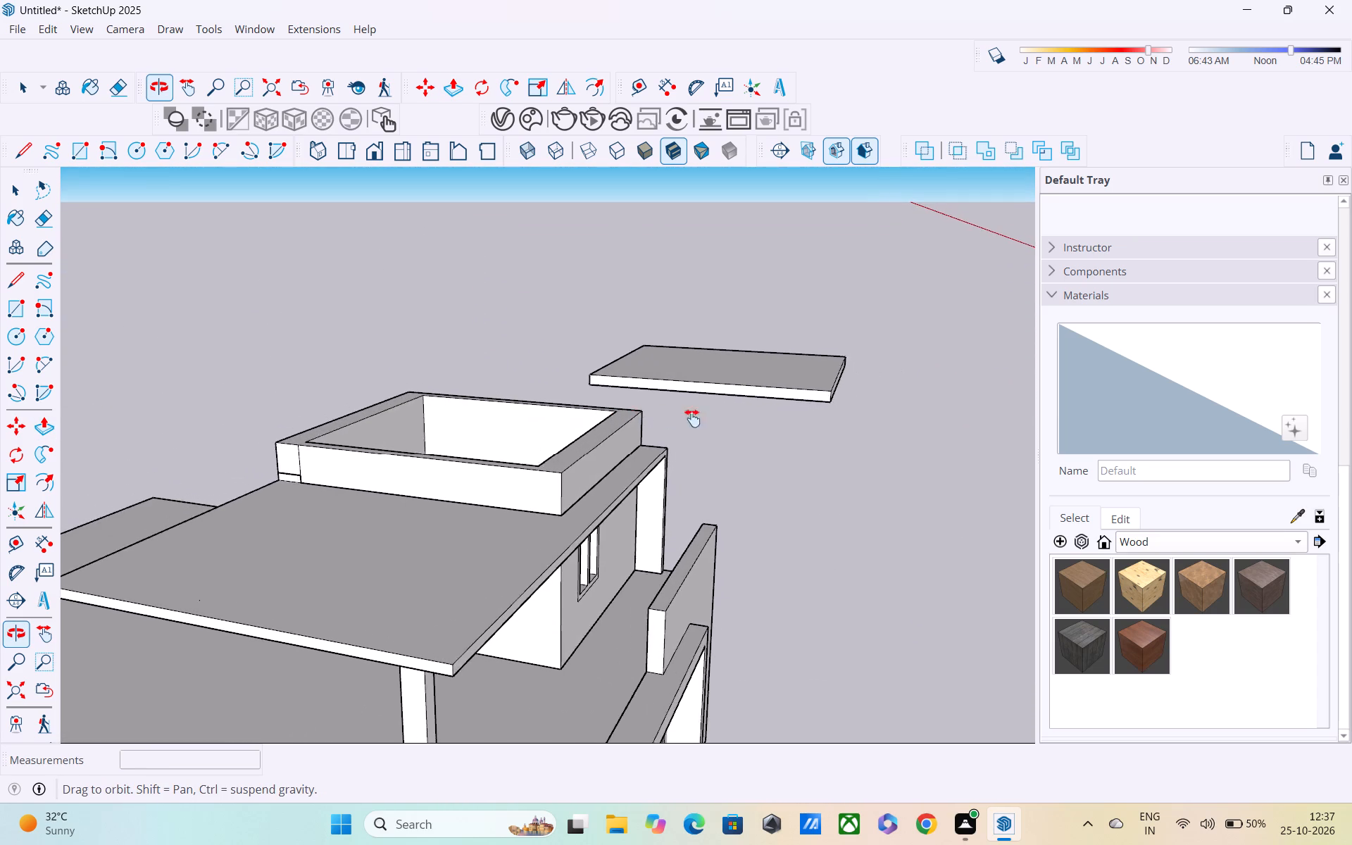
middle_click_drag(692, 418, 800, 412)
scroll(805, 413, "down", 5)
scroll(877, 423, "up", 1)
middle_click_drag(853, 423, 691, 391)
scroll(856, 467, "down", 1)
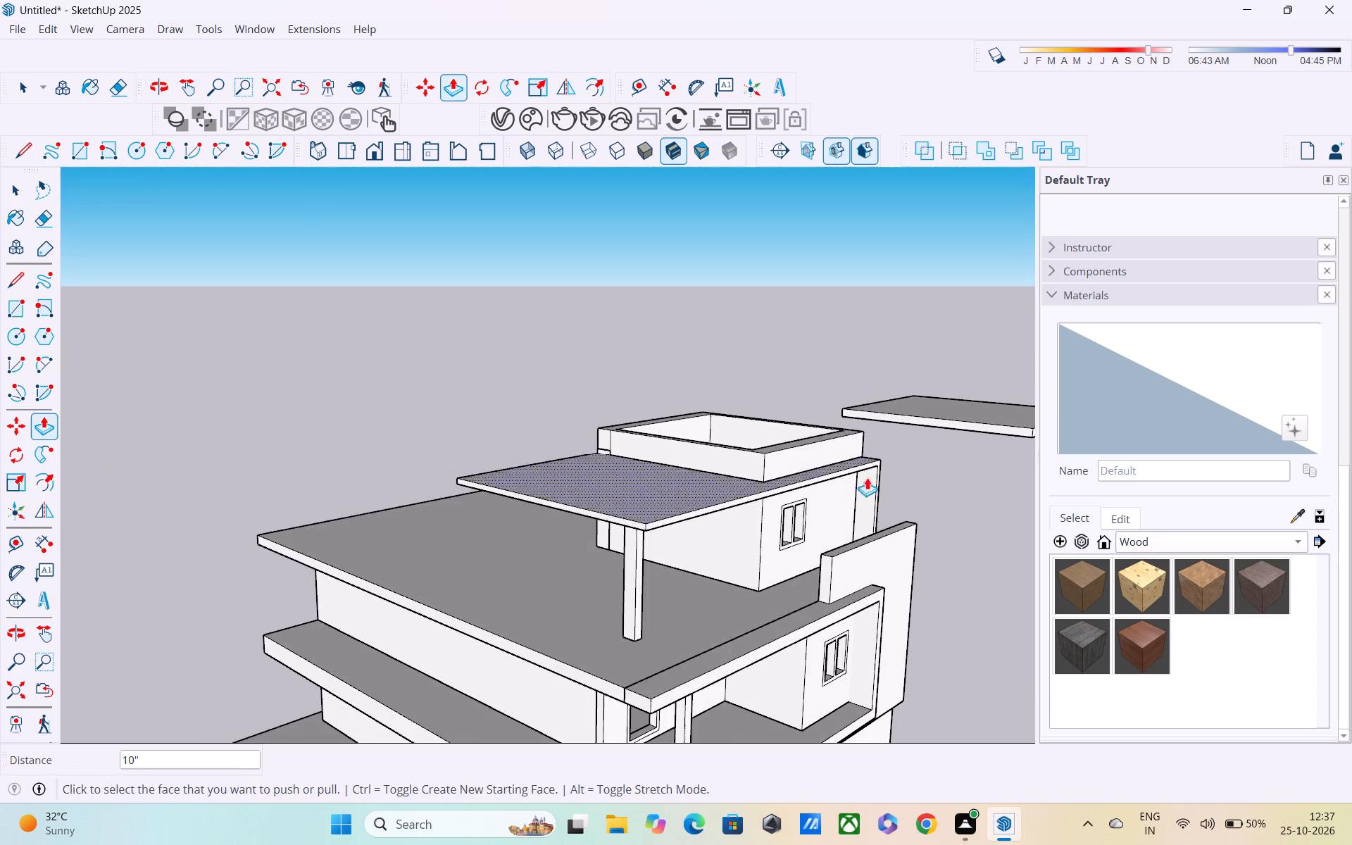
middle_click_drag(901, 515, 663, 470)
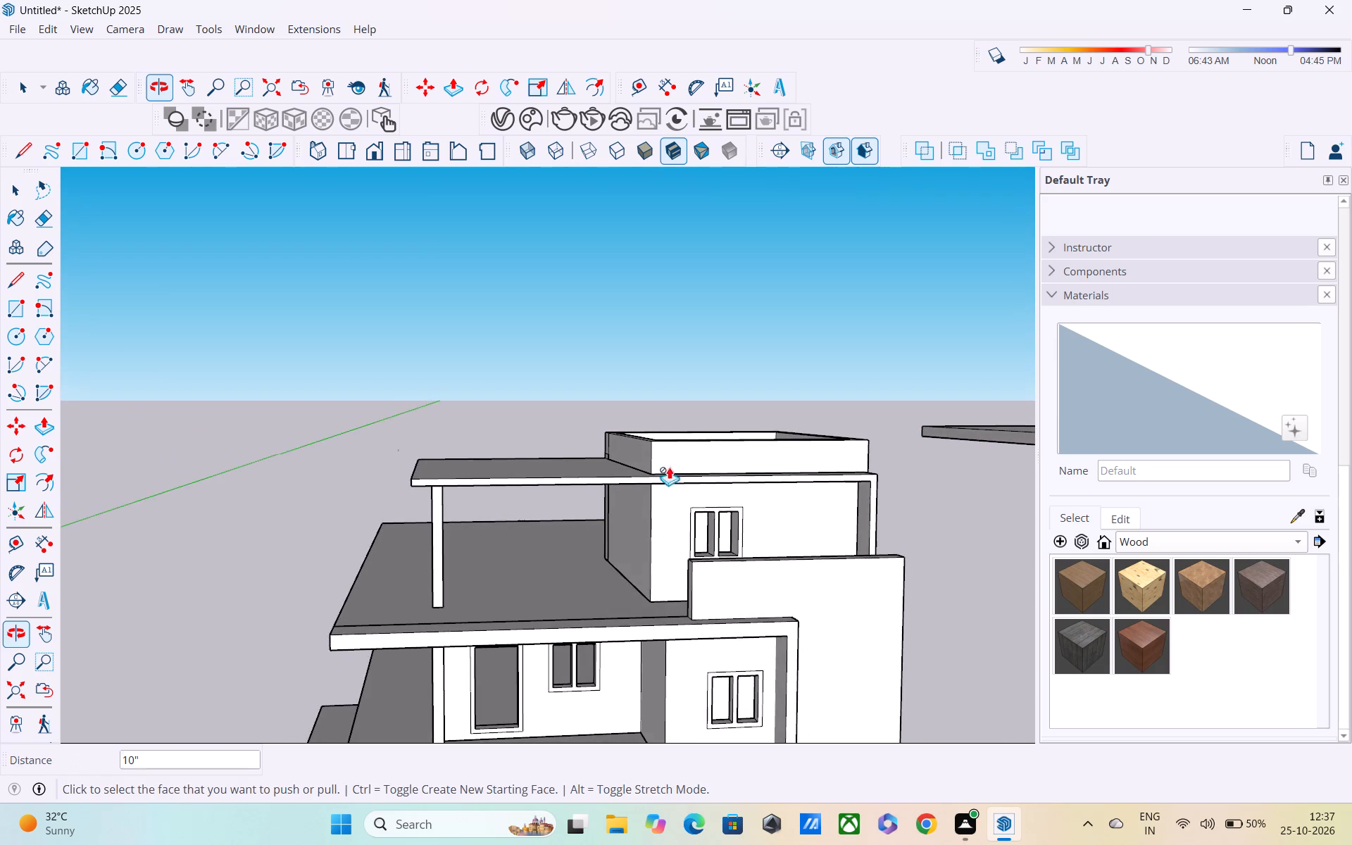
scroll(899, 467, "down", 2)
middle_click_drag(901, 467, 745, 431, "shift")
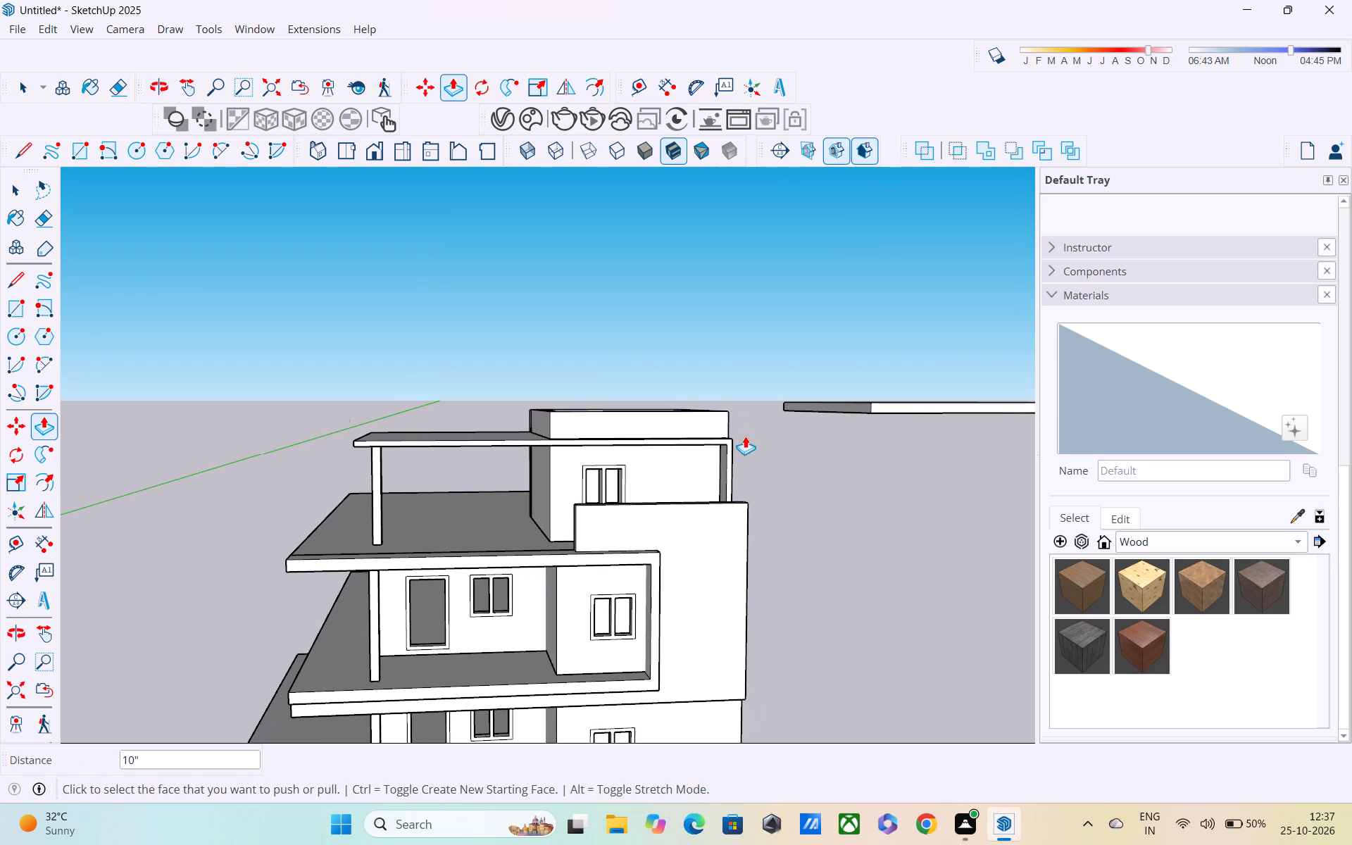
scroll(745, 436, "down", 1)
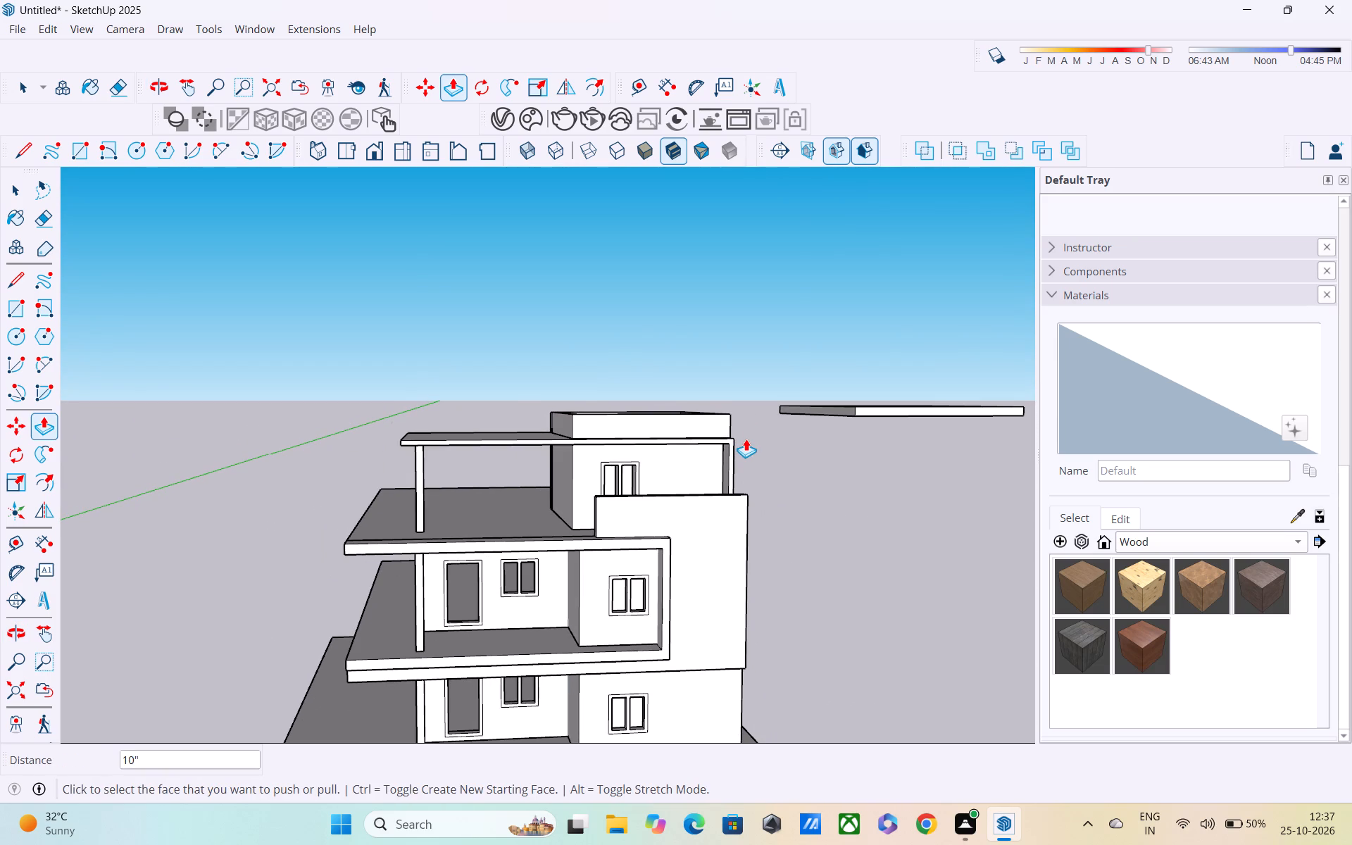
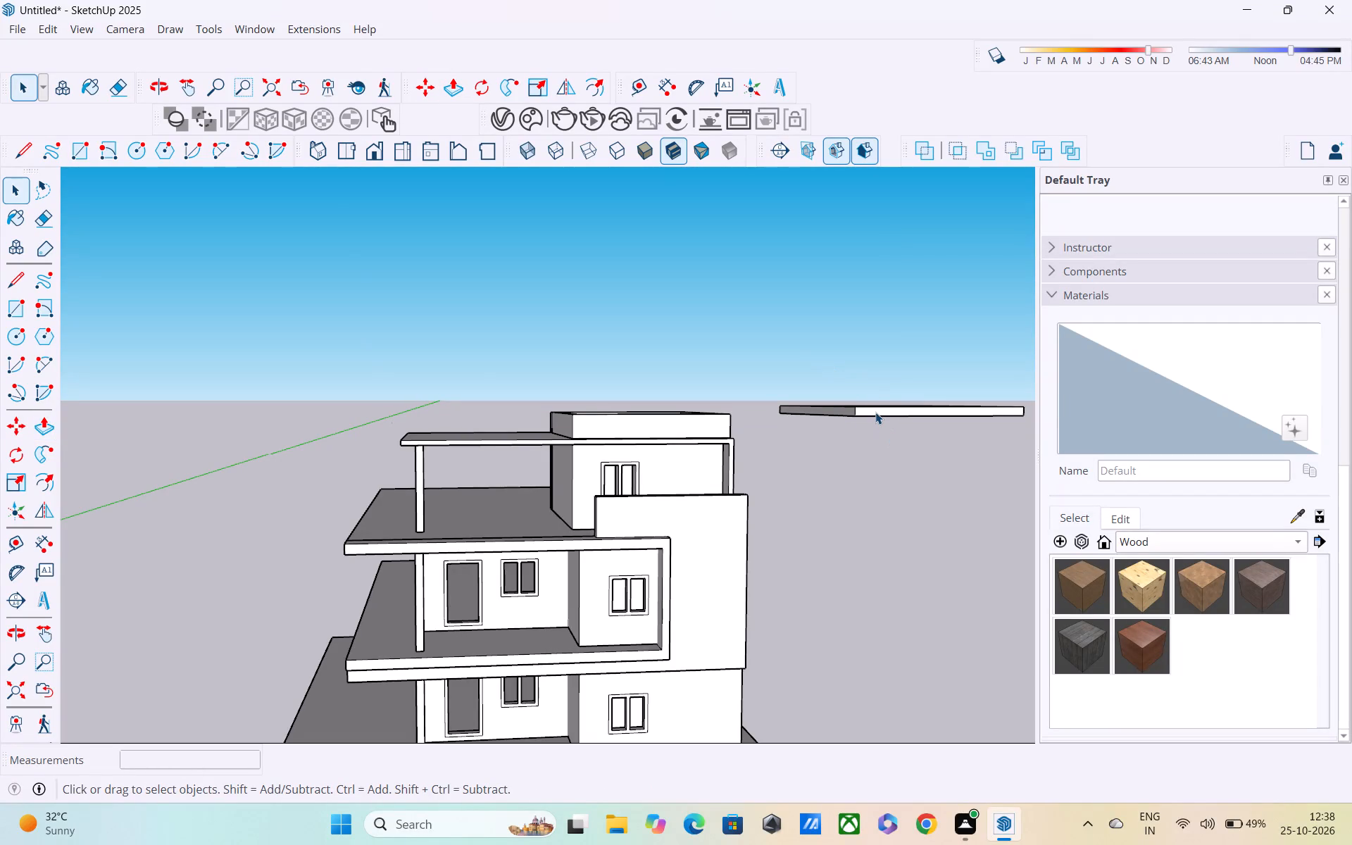
Select the whole detached slab beside the house and make it a group.
double_click(875, 412)
double_click(875, 412)
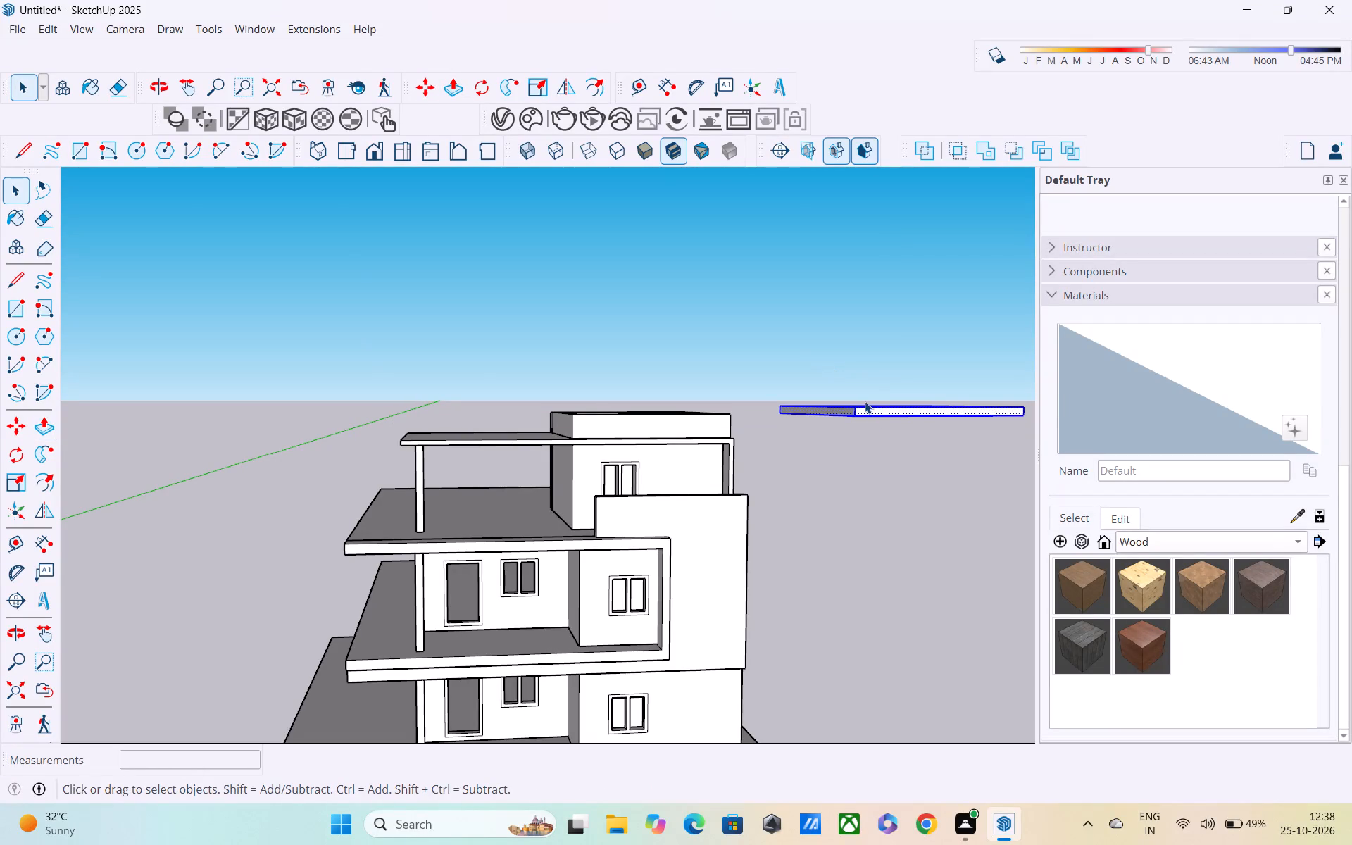
right_click(864, 400)
left_click(852, 324)
left_click(864, 413)
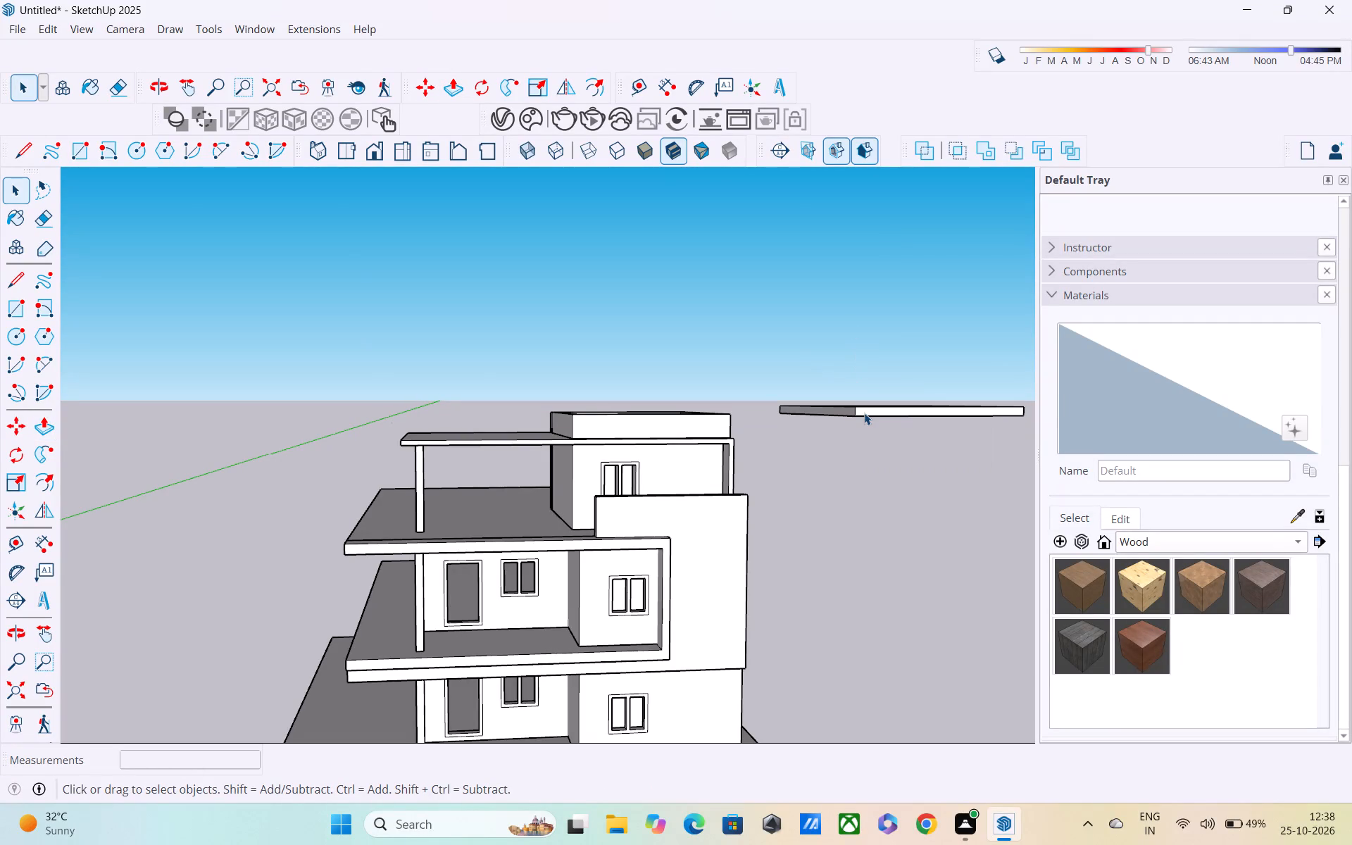
double_click(864, 413)
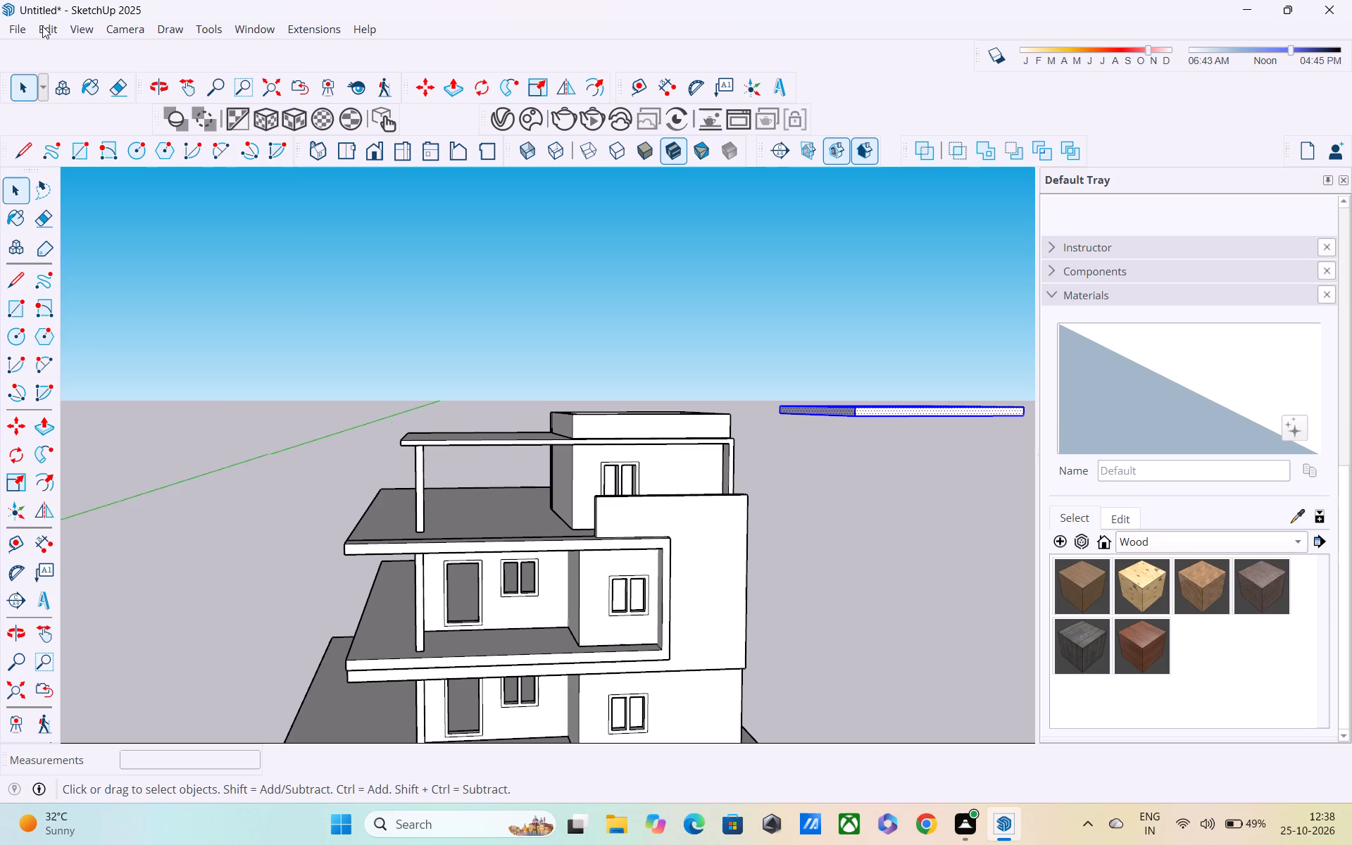
left_click(42, 26)
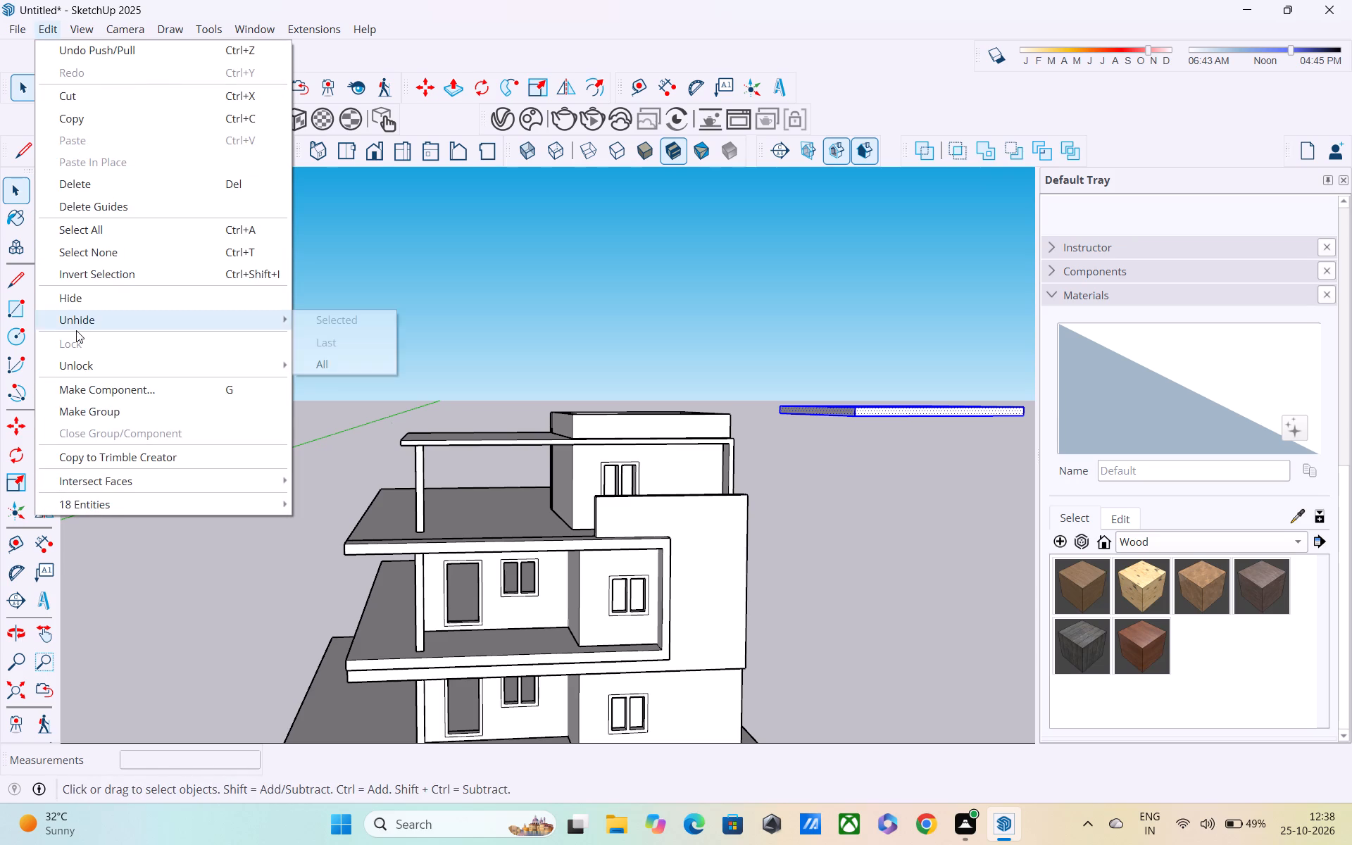
left_click(89, 409)
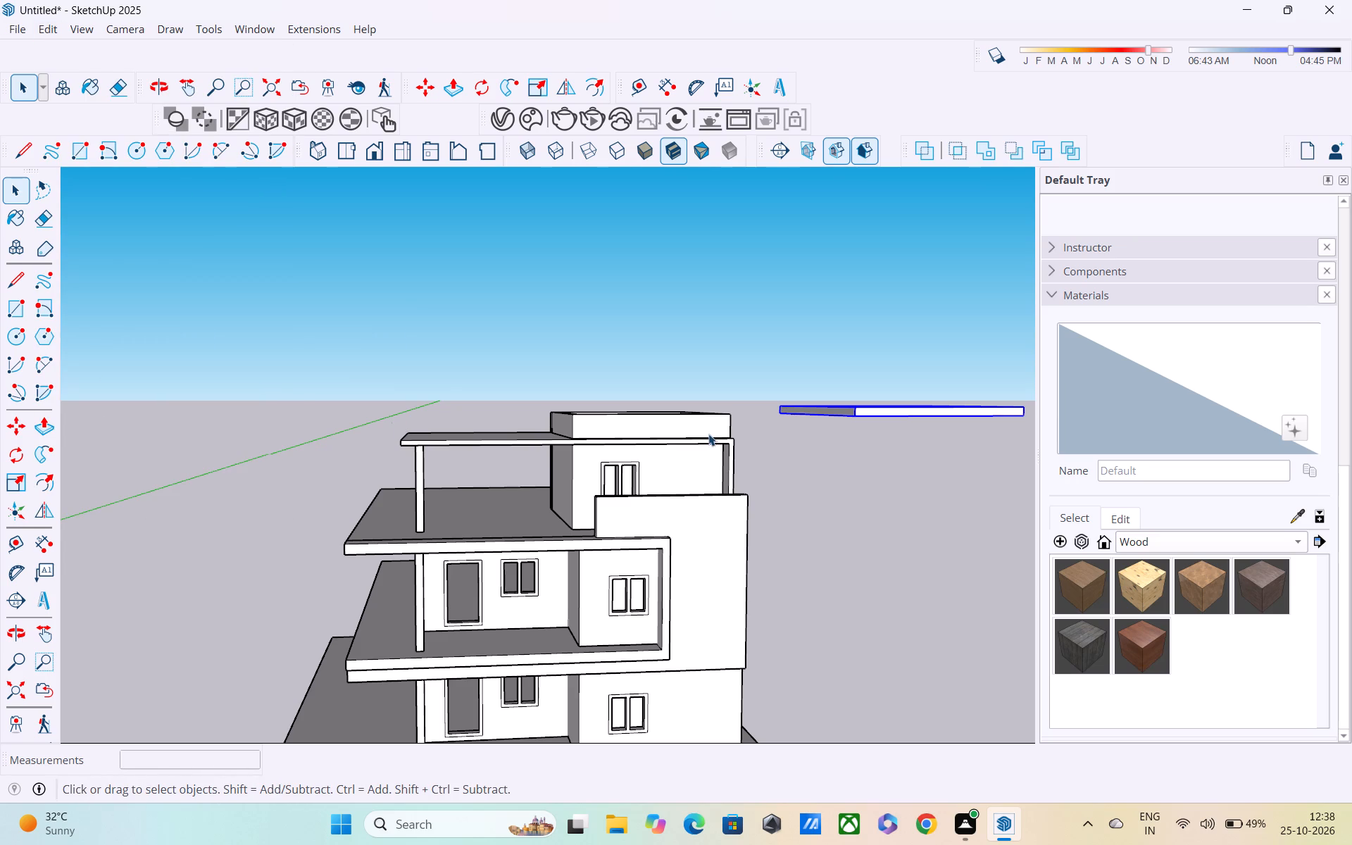
Move the grouped slab by its bottom corner onto the matching top corner of the upper room's parapet.
key("m")
left_click(851, 421)
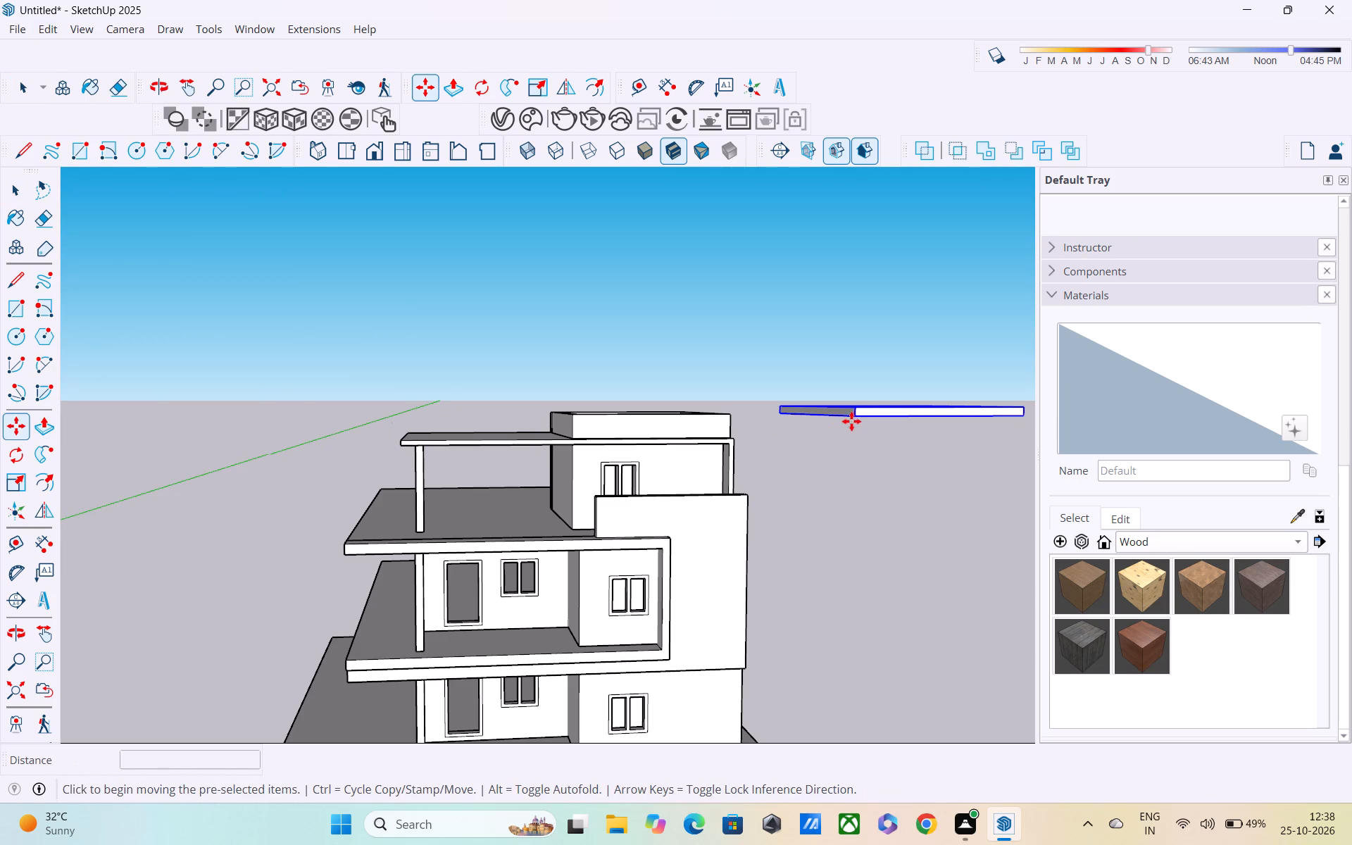
middle_click_drag(590, 418, 926, 485)
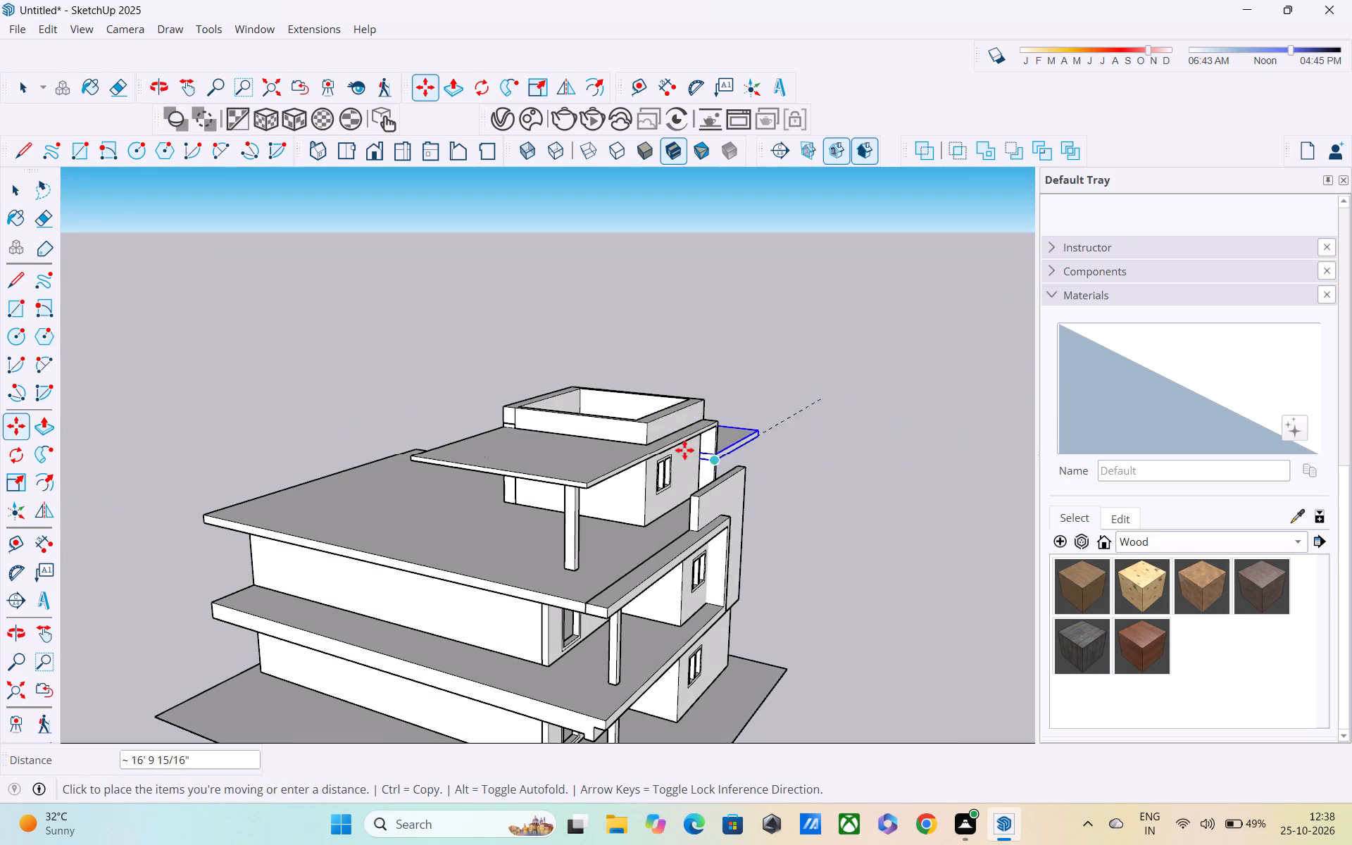
scroll(647, 418, "up", 3)
left_click(645, 427)
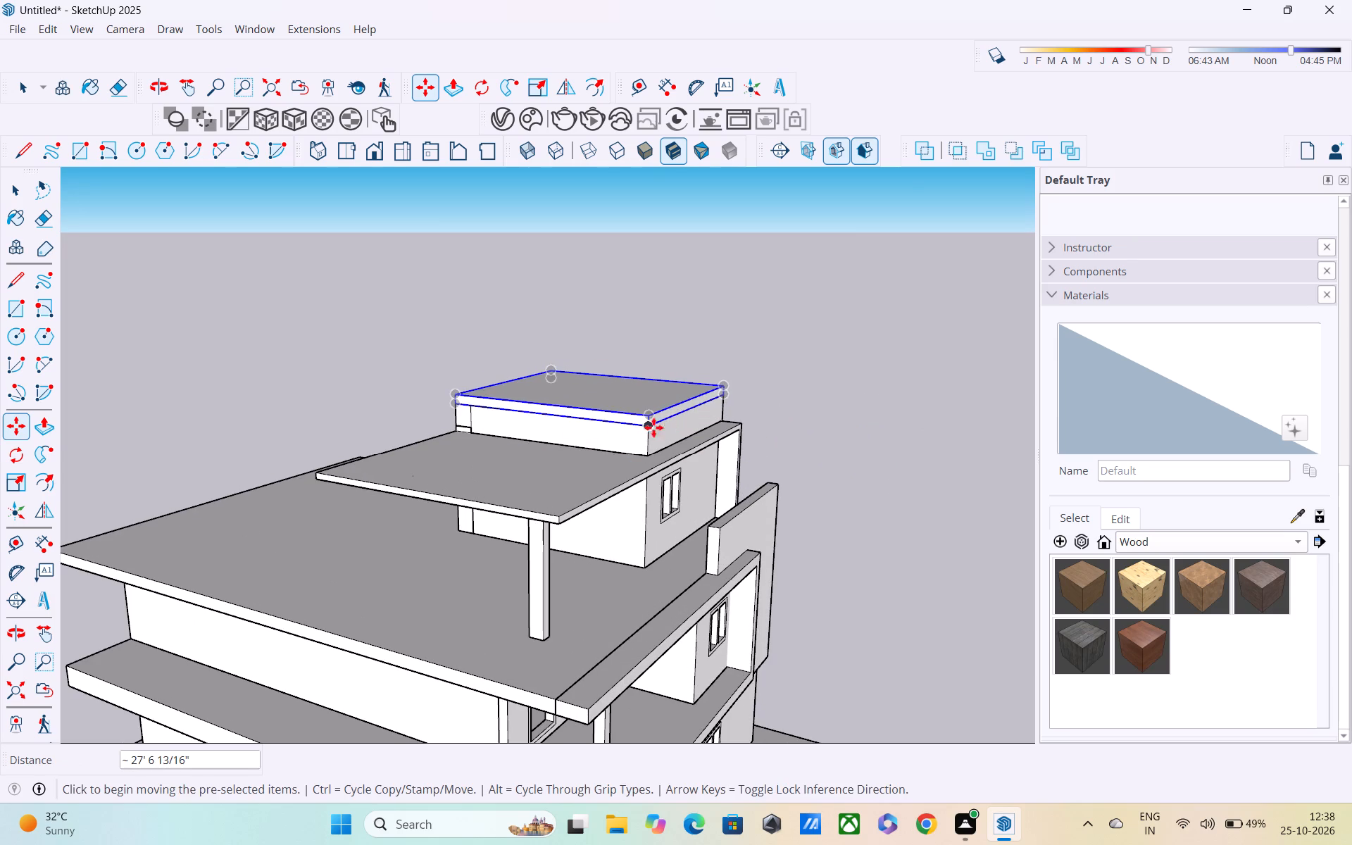
Open the roof slab group and push/pull its terrace-side face outward 1'.
scroll(658, 357, "down", 1)
middle_click_drag(661, 356, 484, 351)
key("space")
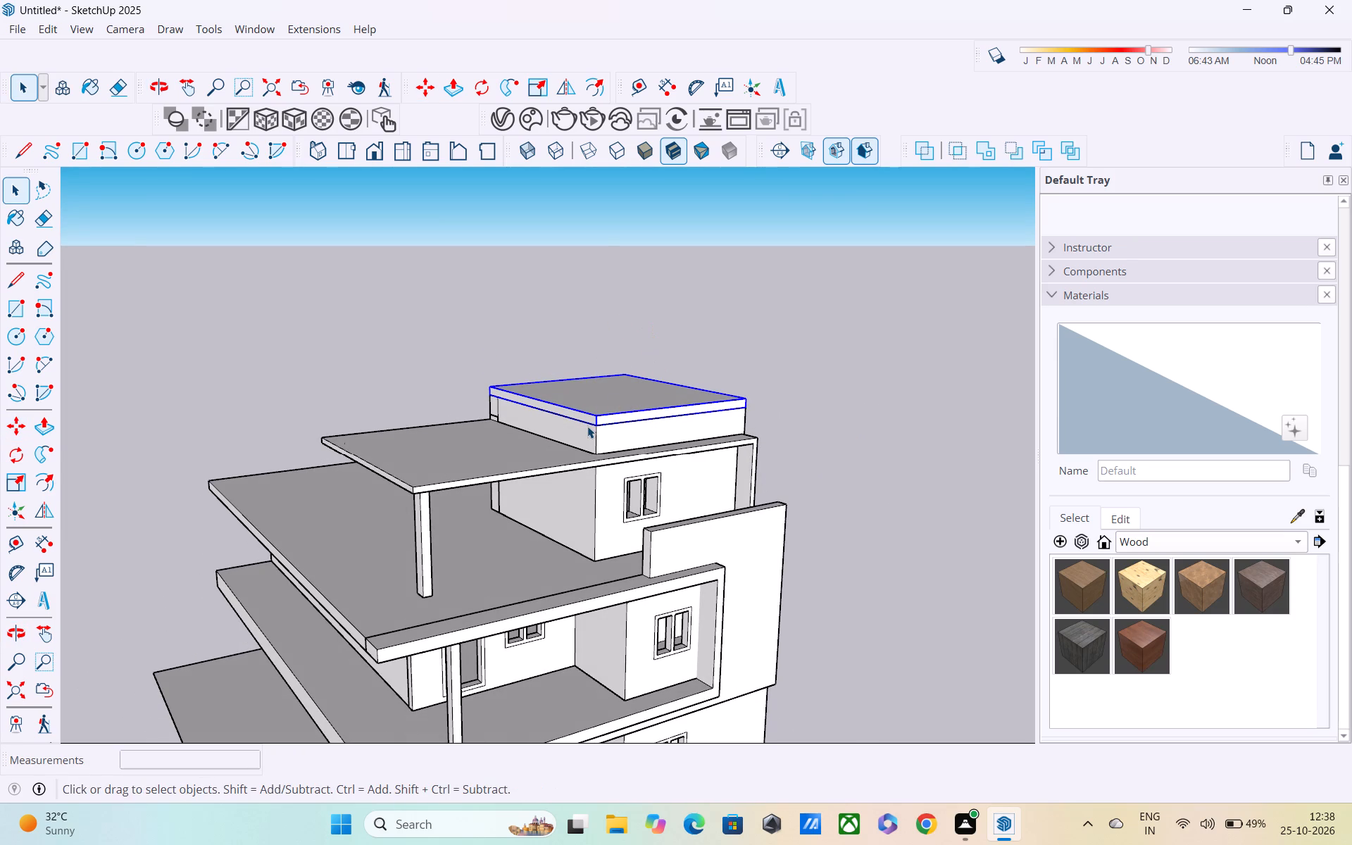
key("p")
scroll(580, 414, "up", 3)
key("space")
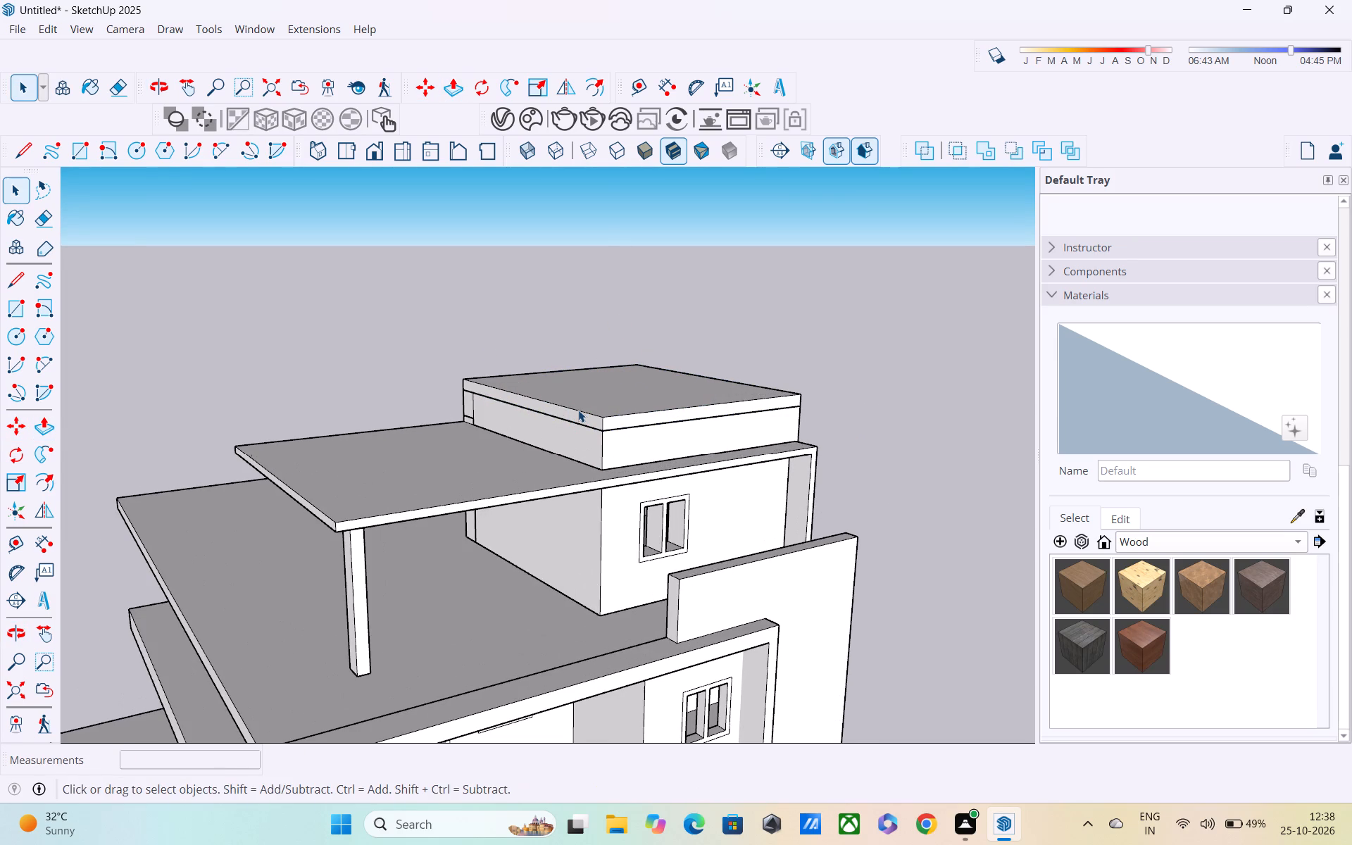
double_click(579, 411)
key("p")
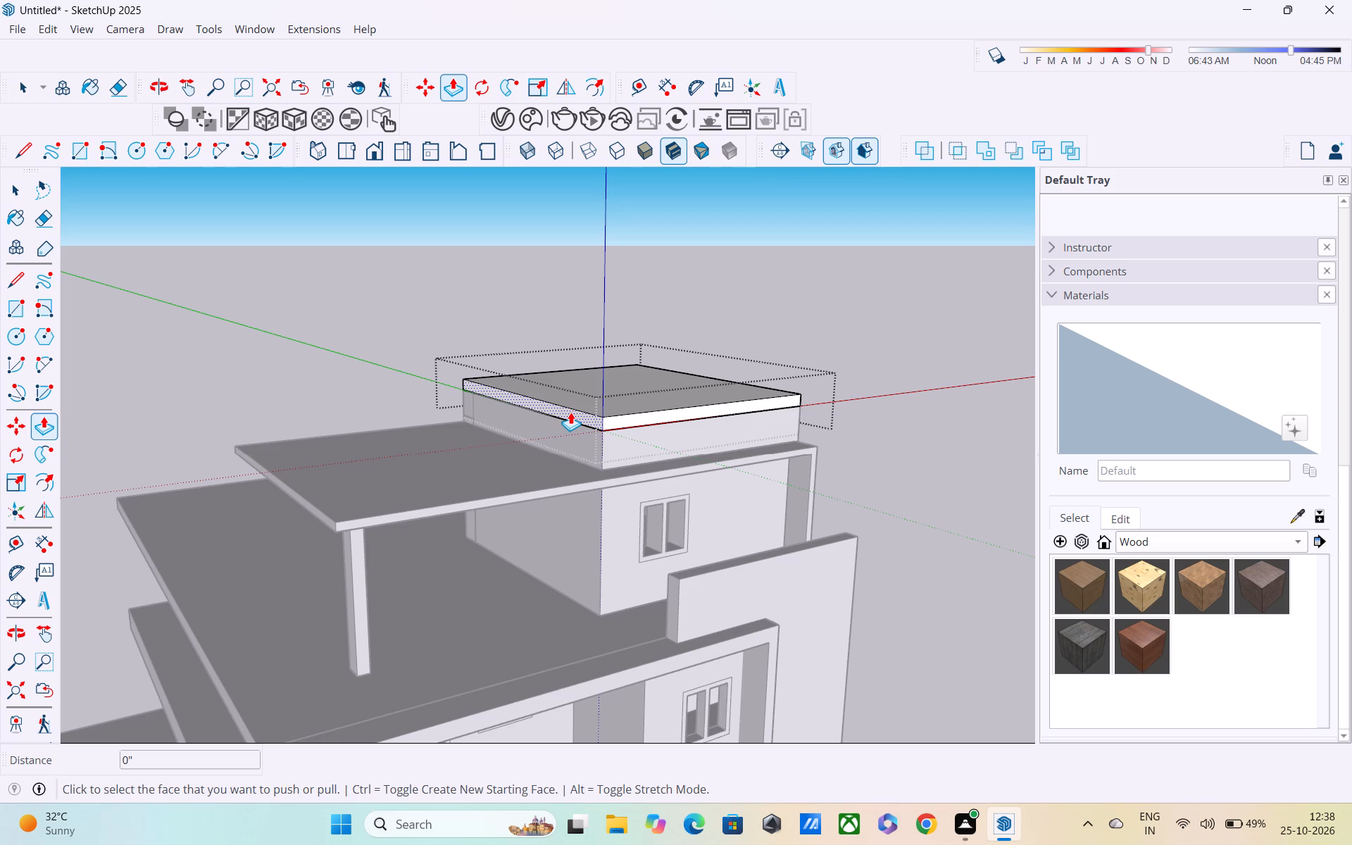
left_click(570, 412)
middle_click_drag(537, 427, 417, 357)
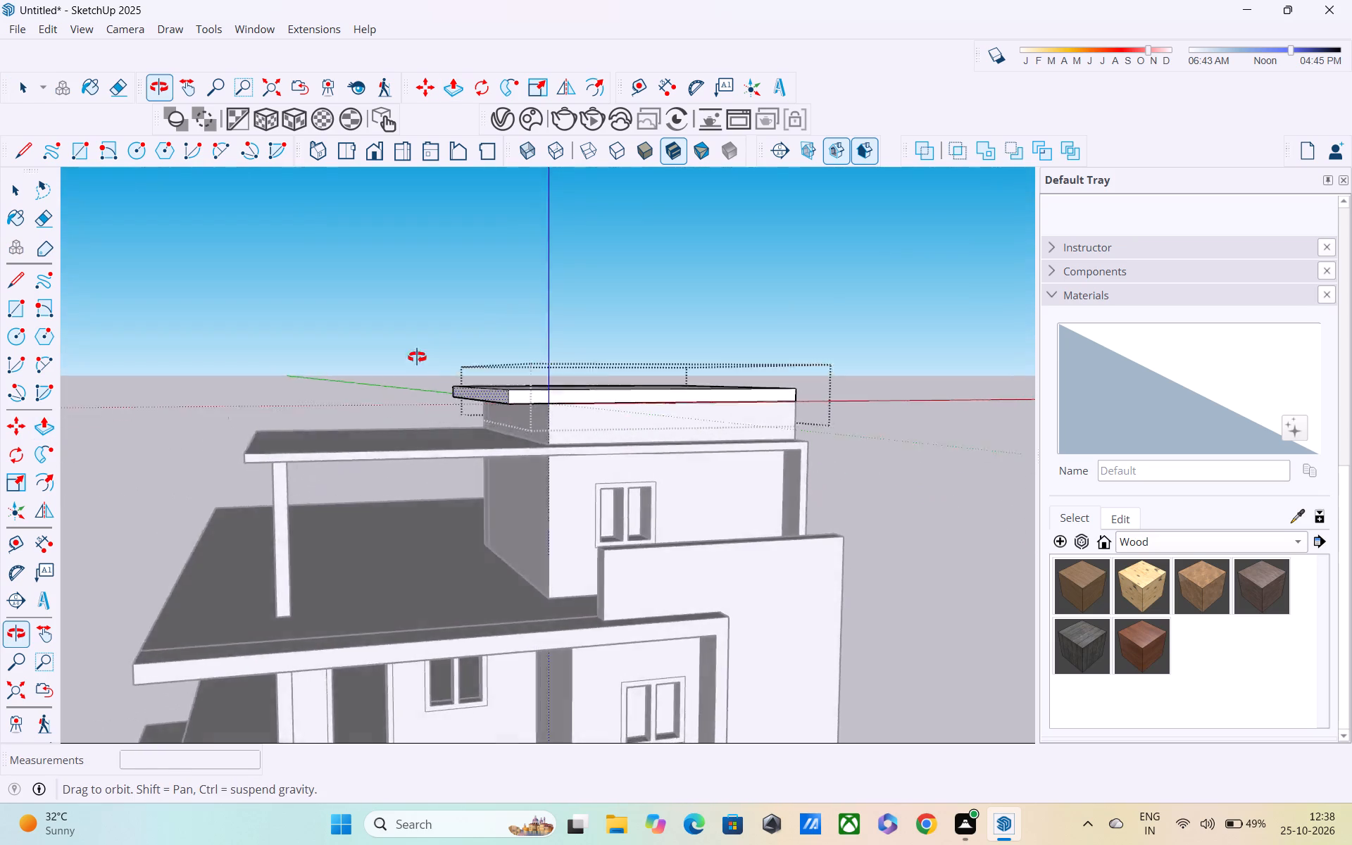
middle_click_drag(417, 357, 408, 351)
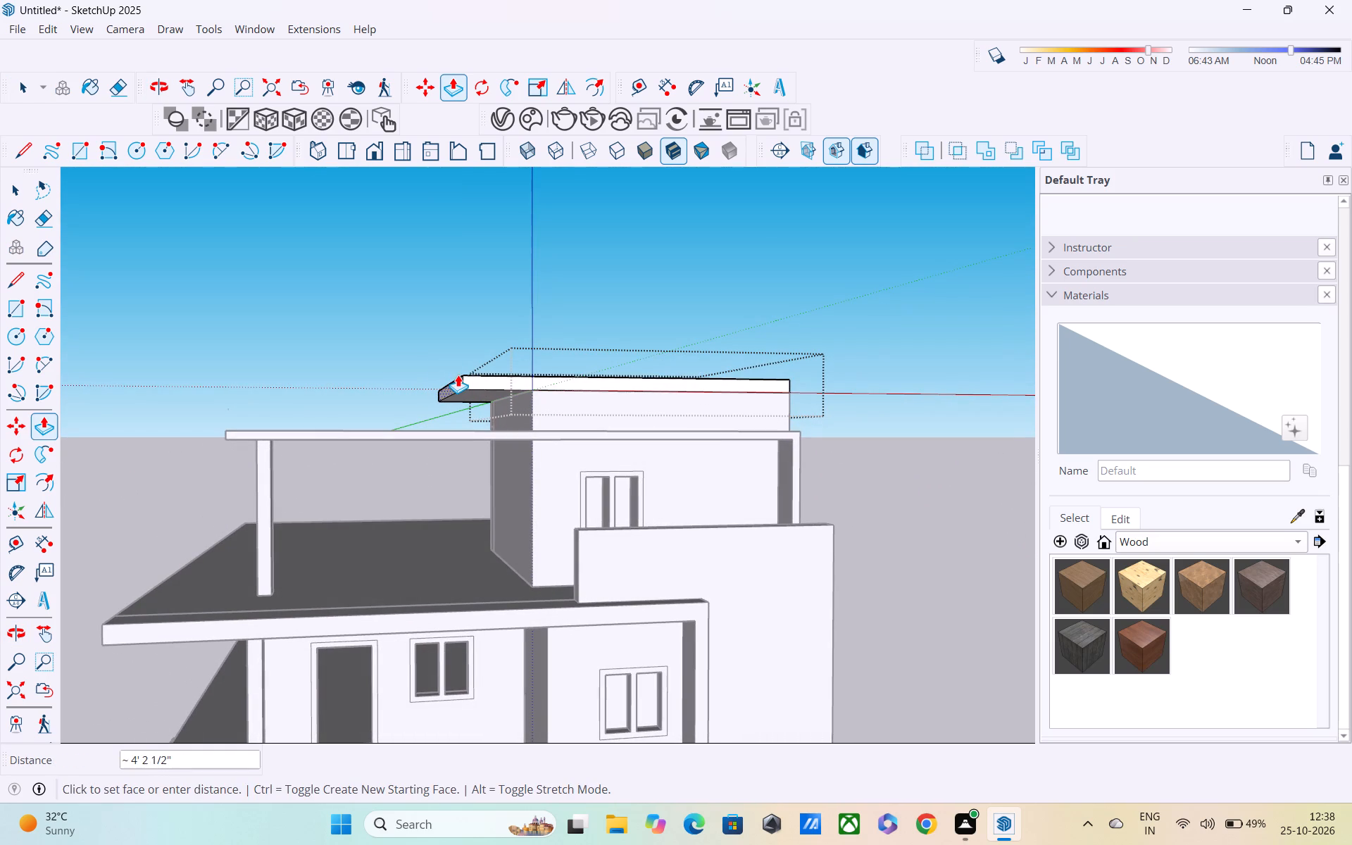
type("1'")
key("Return")
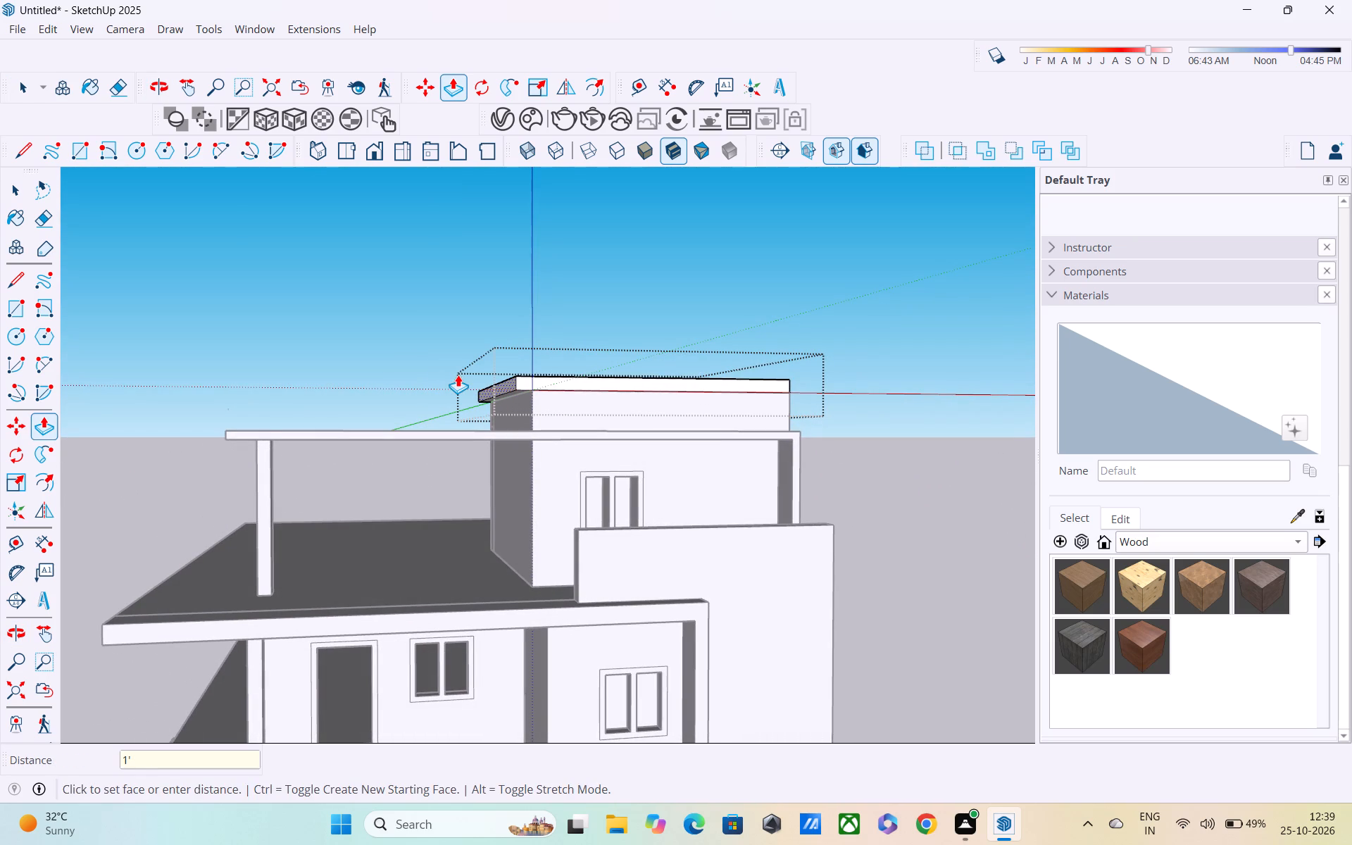
Push/pull the roof slab's terrace-side face outward a further 0.5'.
scroll(514, 389, "up", 2)
middle_click_drag(514, 389, 489, 445)
scroll(476, 439, "up", 4)
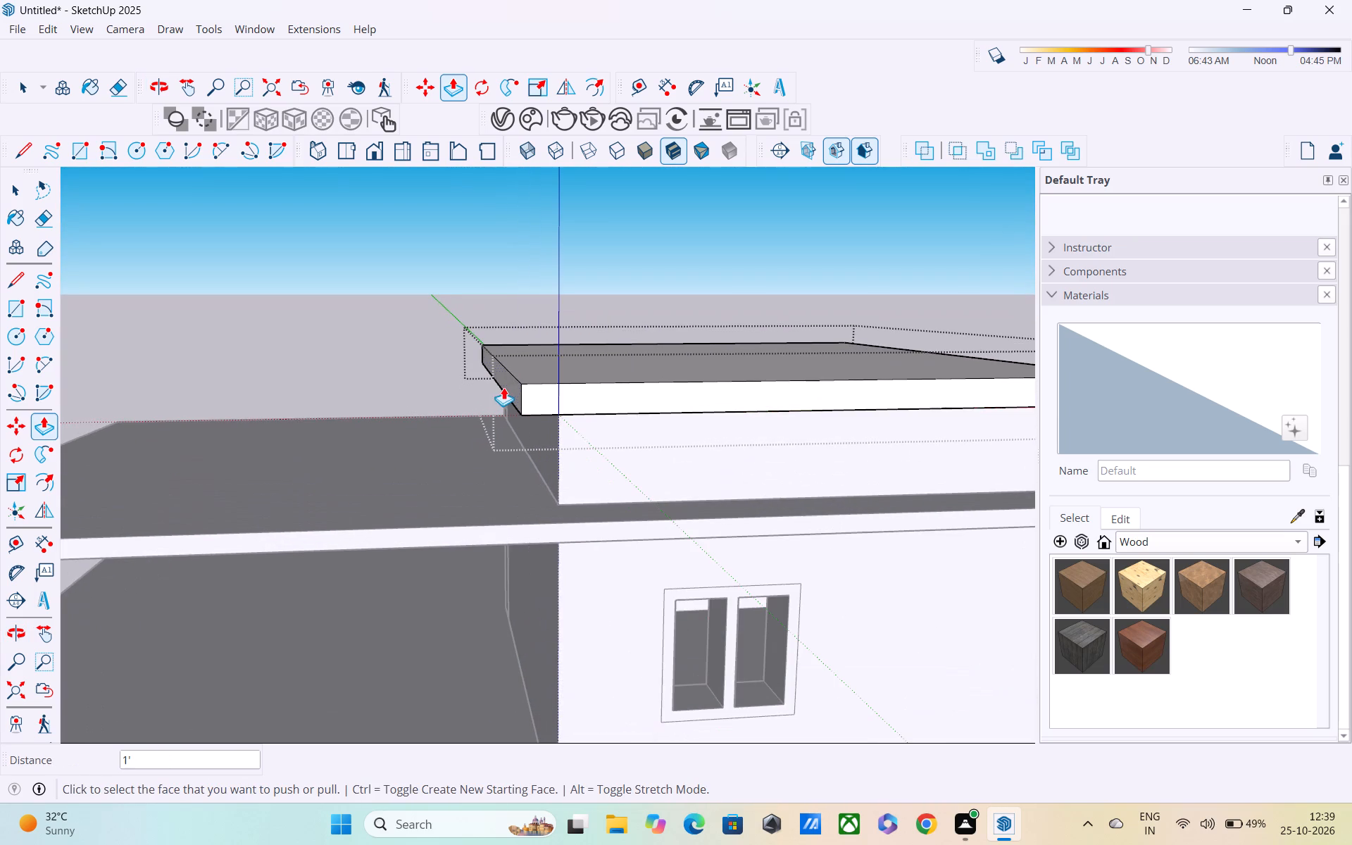
left_click(513, 388)
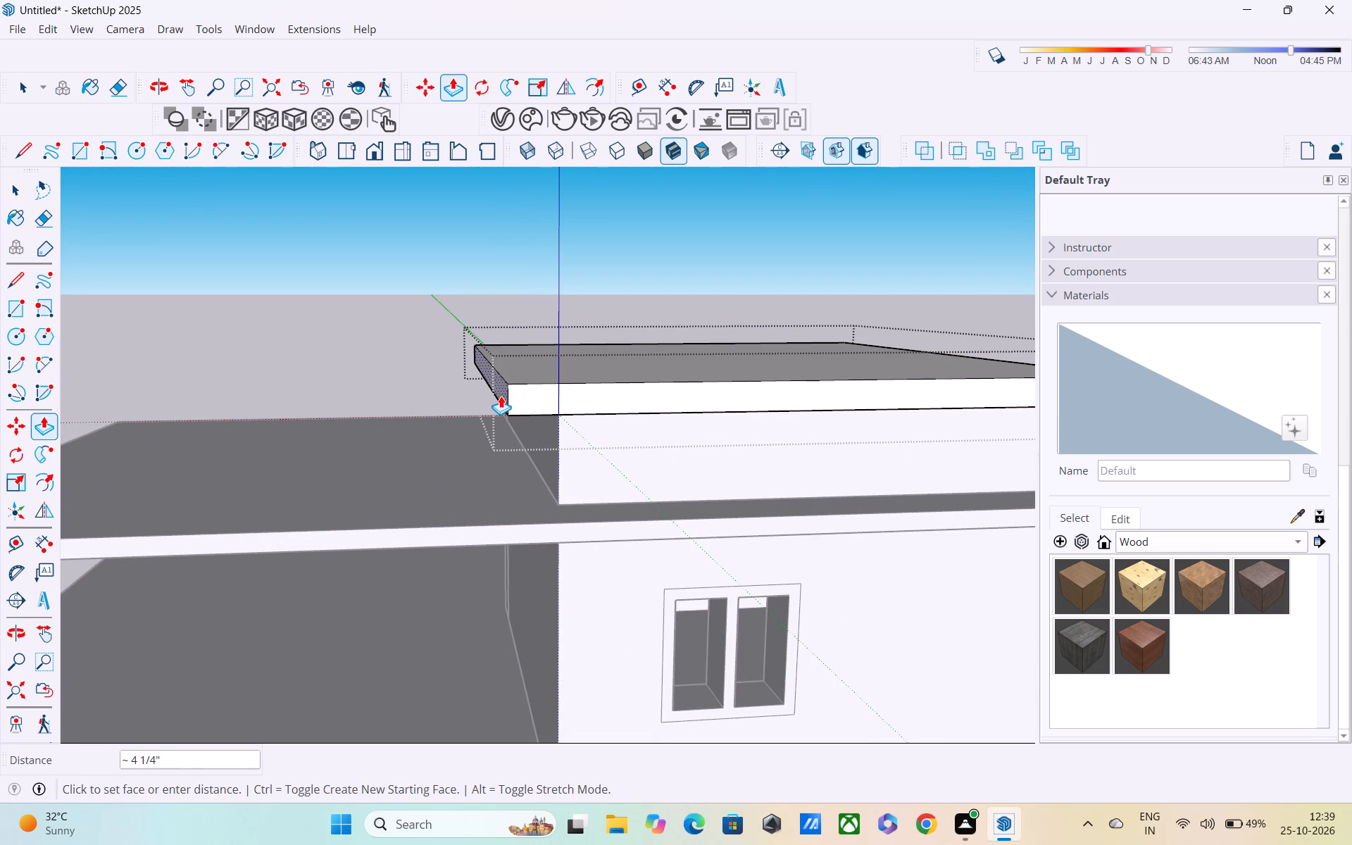
type("0.5'")
key("Return")
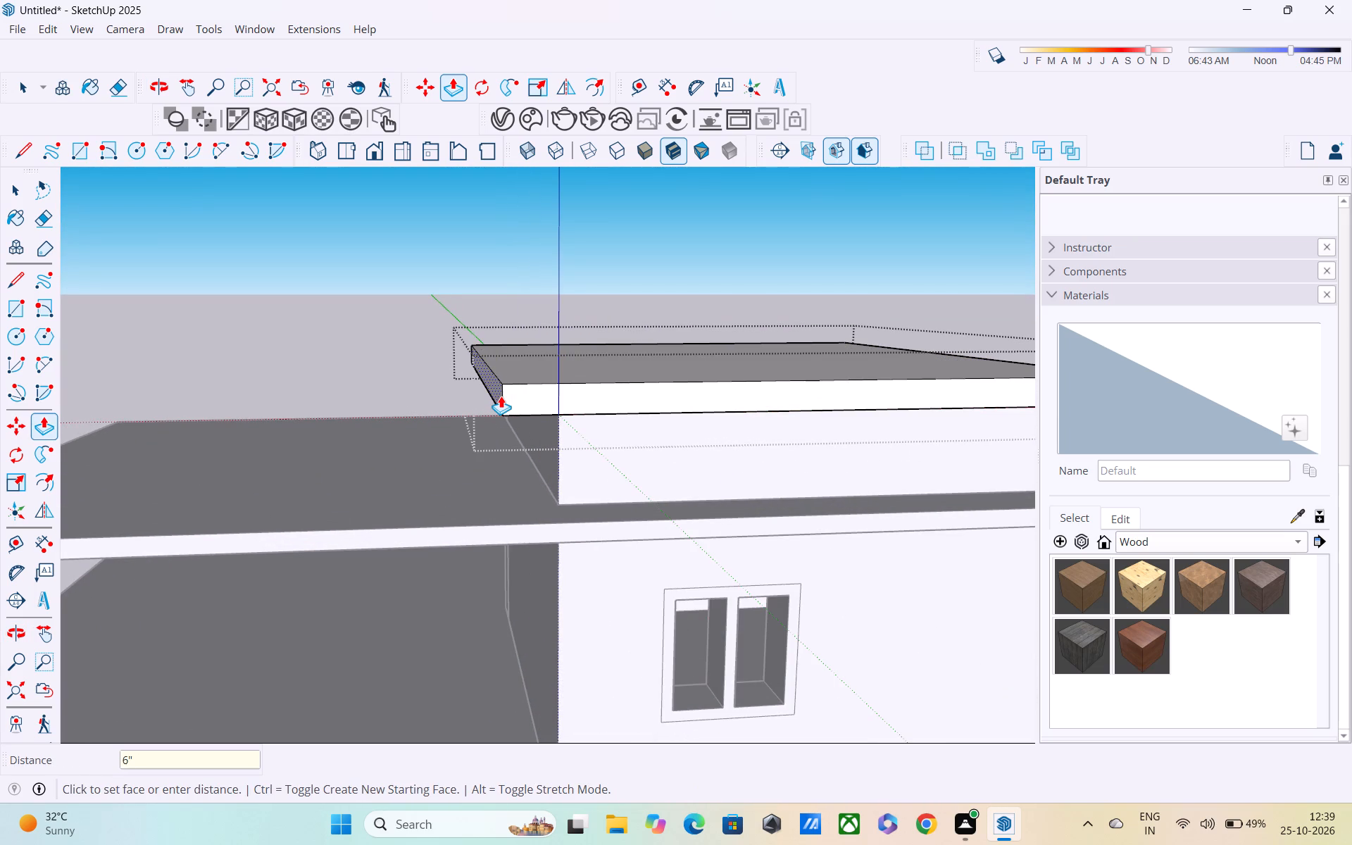
Push/pull the roof slab's front face, above the window wall, outward 1' and close the group.
middle_click_drag(553, 367, 732, 342)
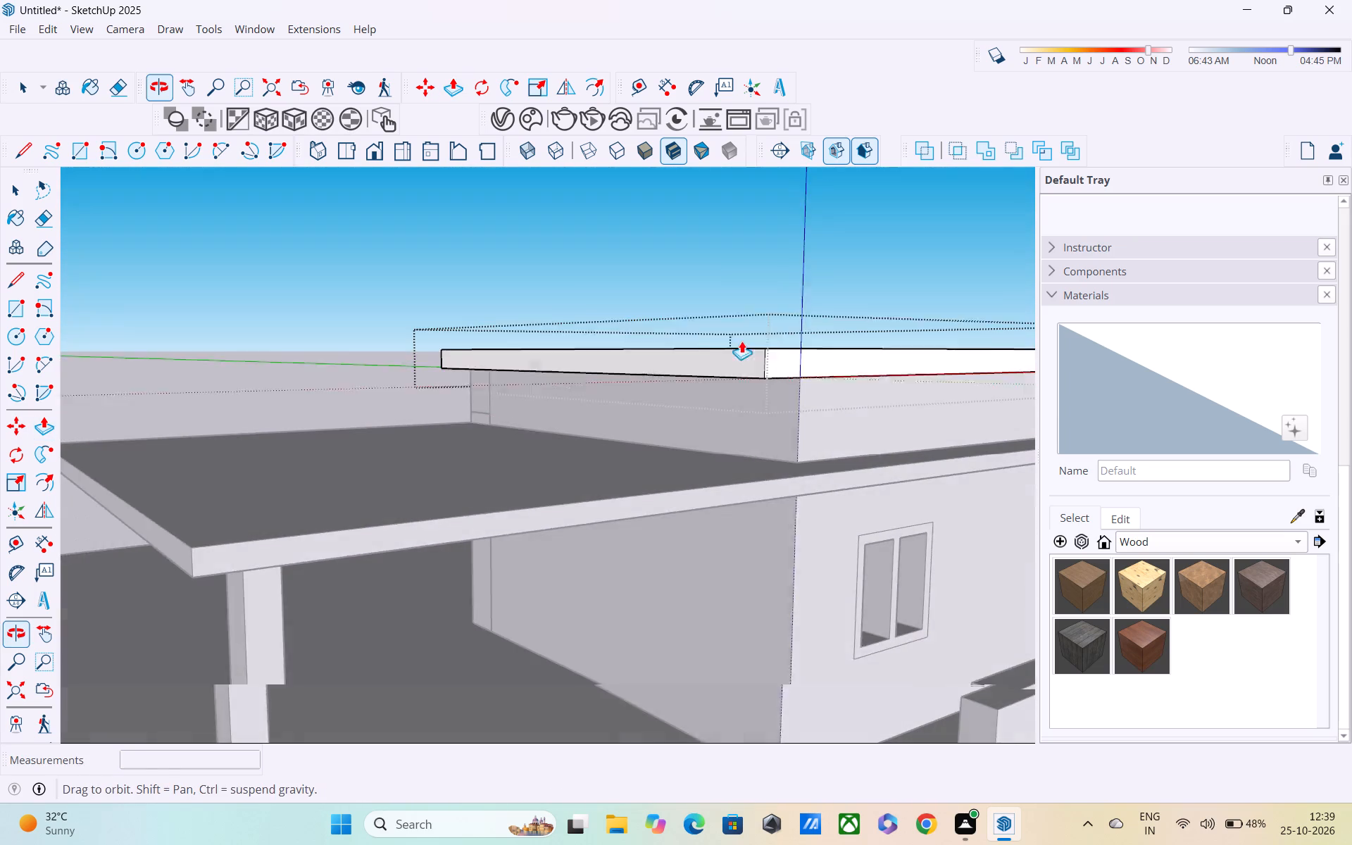
scroll(894, 439, "up", 2)
left_click(882, 337)
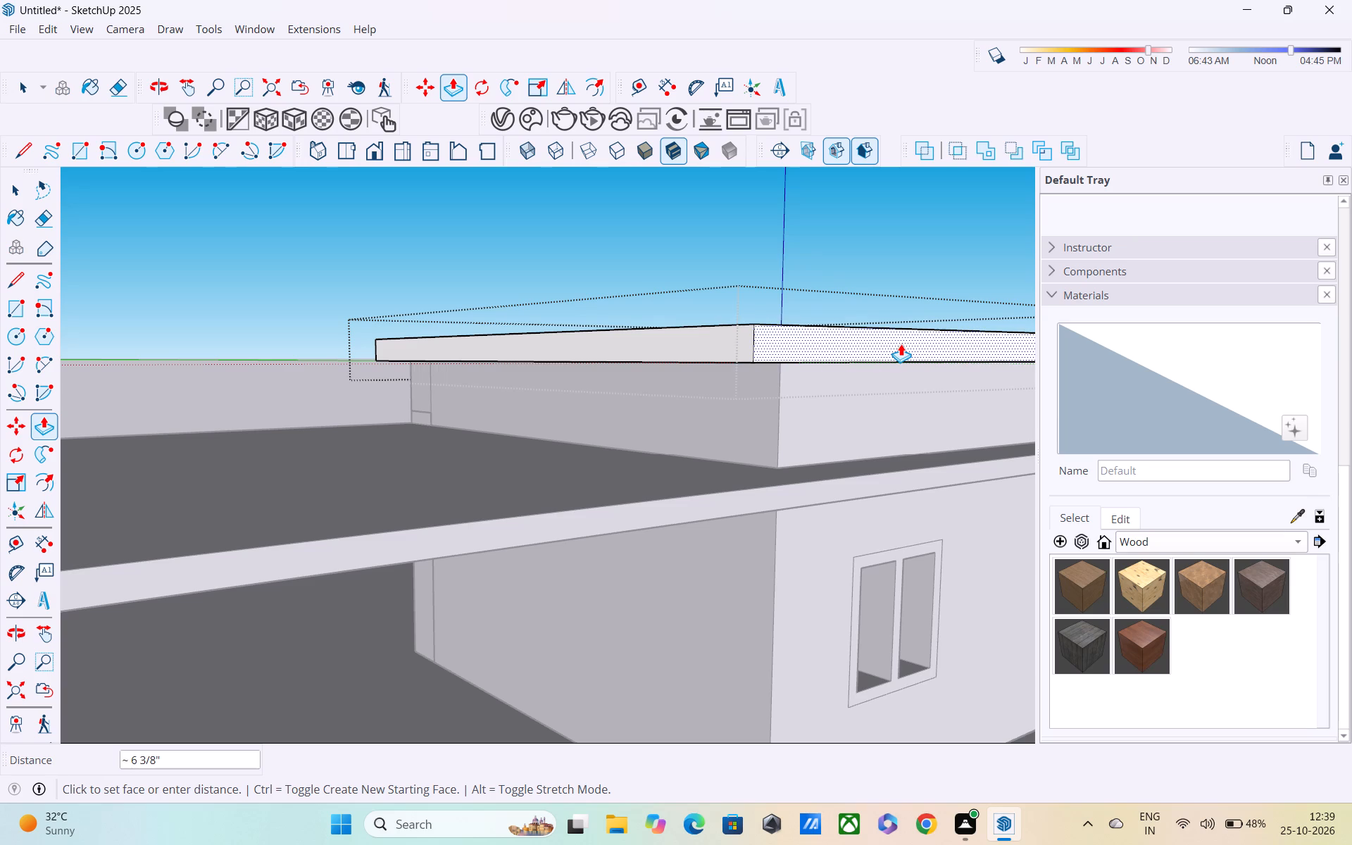
scroll(901, 344, "down", 2)
middle_click_drag(915, 347, 853, 254)
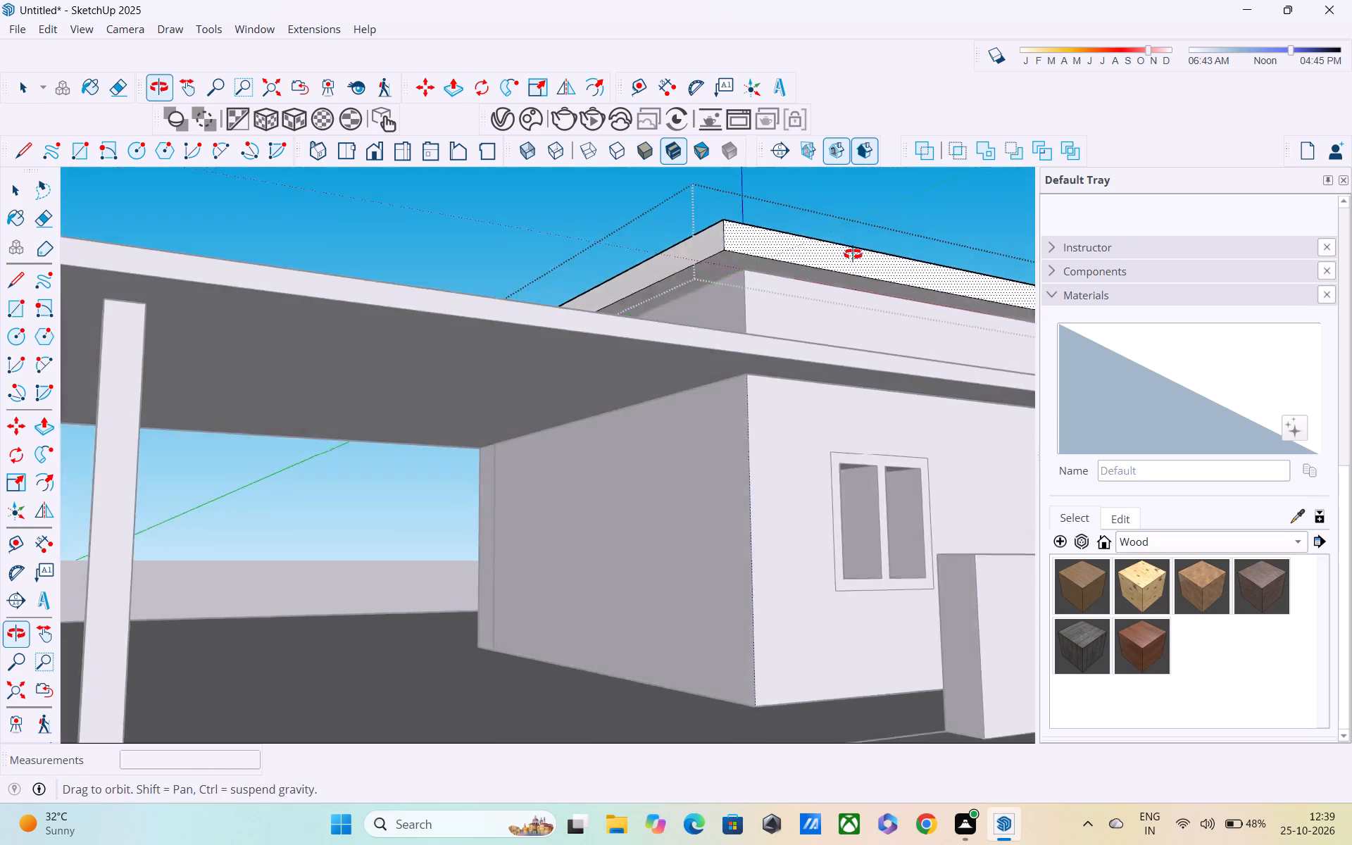
middle_click_drag(853, 254, 746, 237)
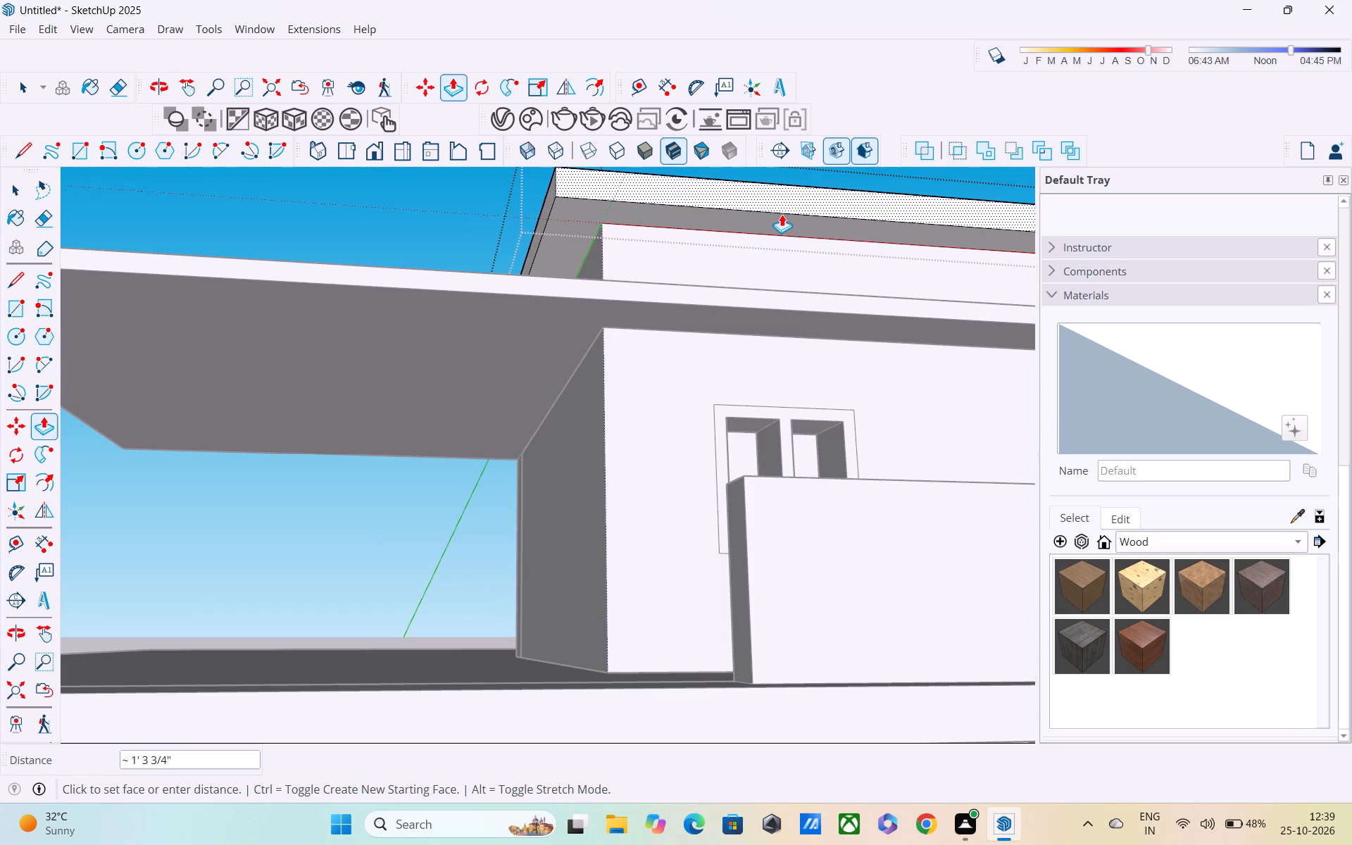
type("1'")
key("Return")
scroll(853, 213, "down", 3)
middle_click_drag(837, 196, 775, 190)
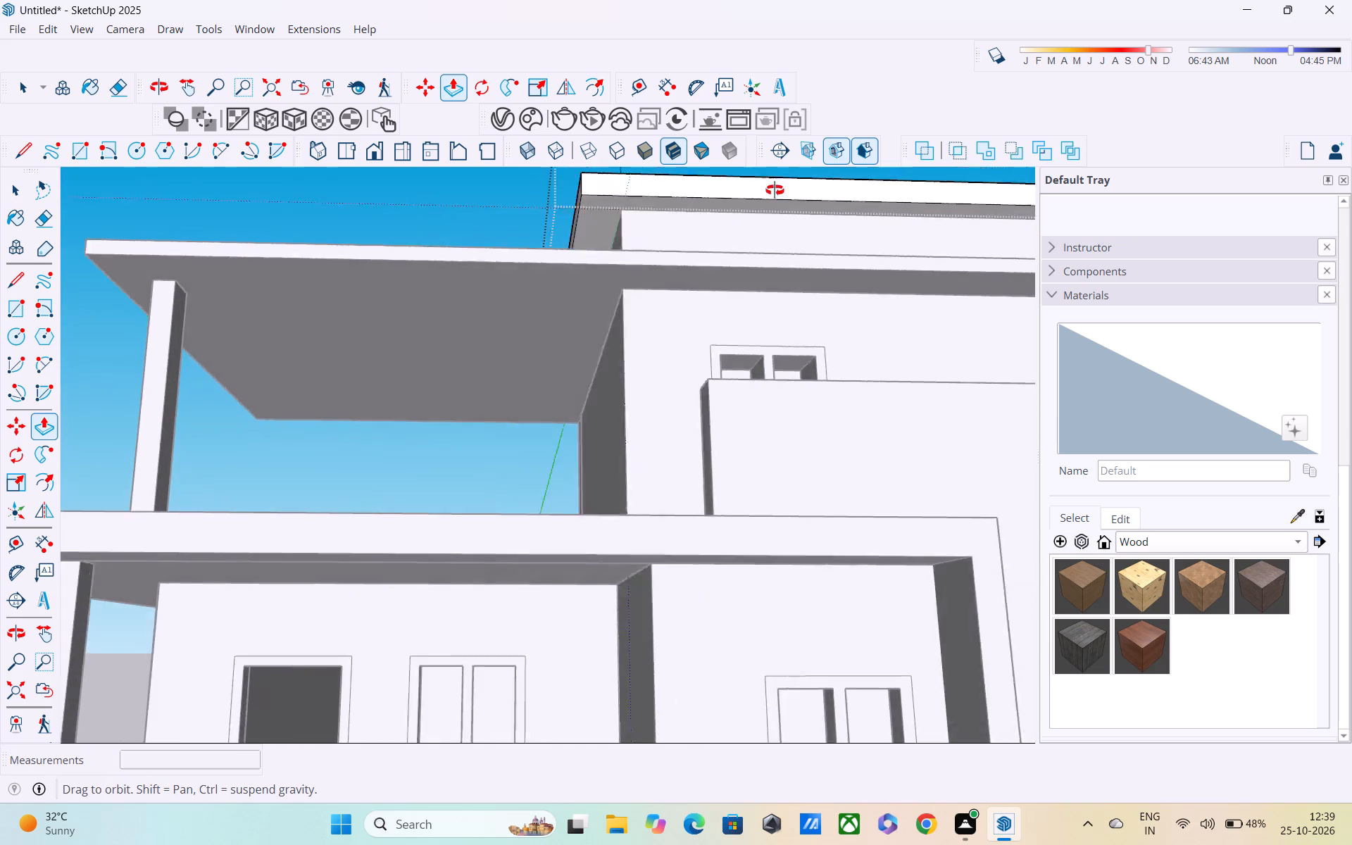
middle_click_drag(775, 190, 365, 284)
middle_click_drag(341, 234, 342, 235)
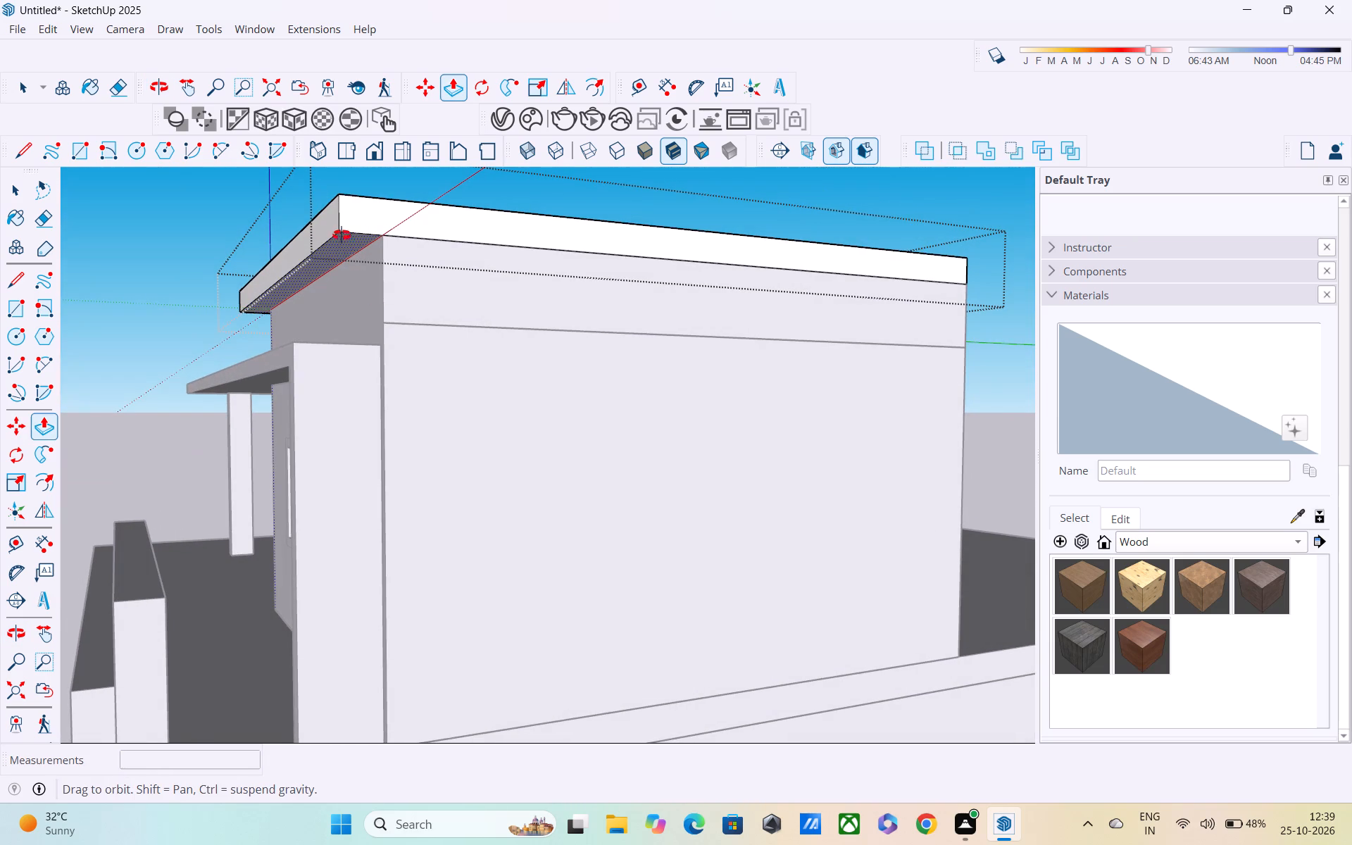
middle_click_drag(342, 235, 463, 239)
scroll(463, 222, "down", 4)
middle_click_drag(432, 263, 630, 245)
key("space")
left_click(832, 281)
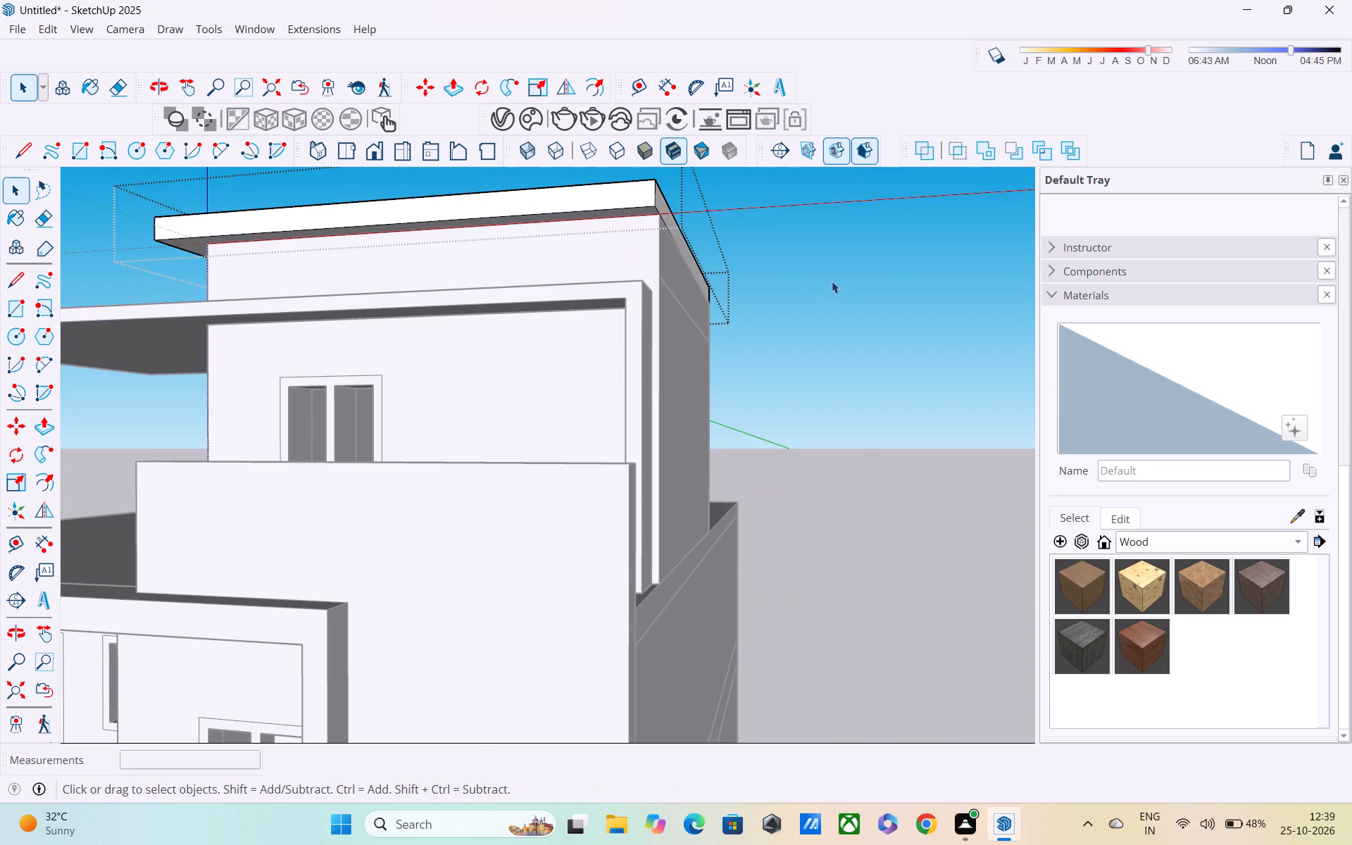
Examine the upper room's overhanging roof slab, window wall and the floors below from the front and terrace sides.
middle_click_drag(659, 296, 885, 301)
scroll(814, 302, "down", 2)
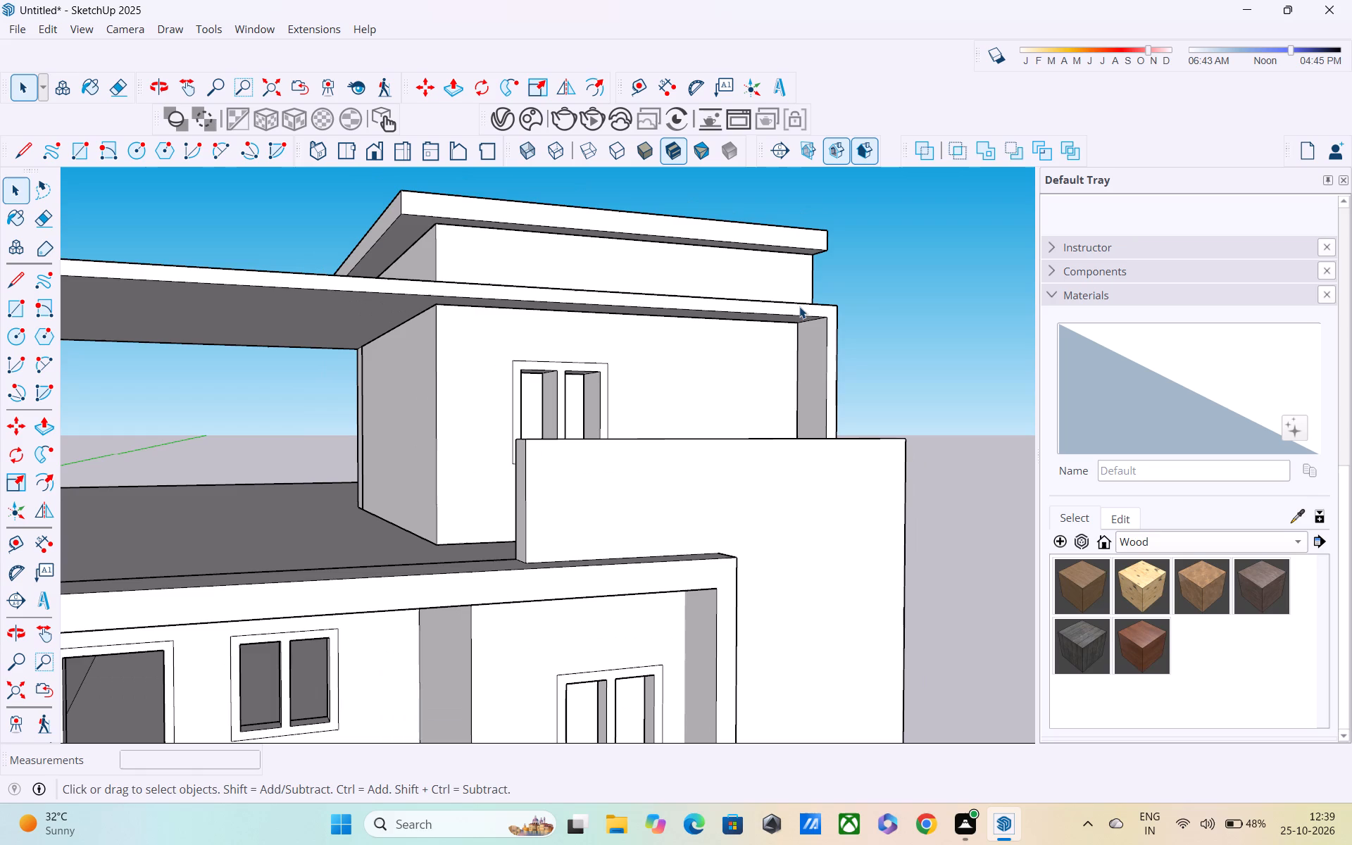
middle_click_drag(780, 350, 782, 389)
scroll(723, 387, "up", 5)
middle_click_drag(682, 337, 681, 371)
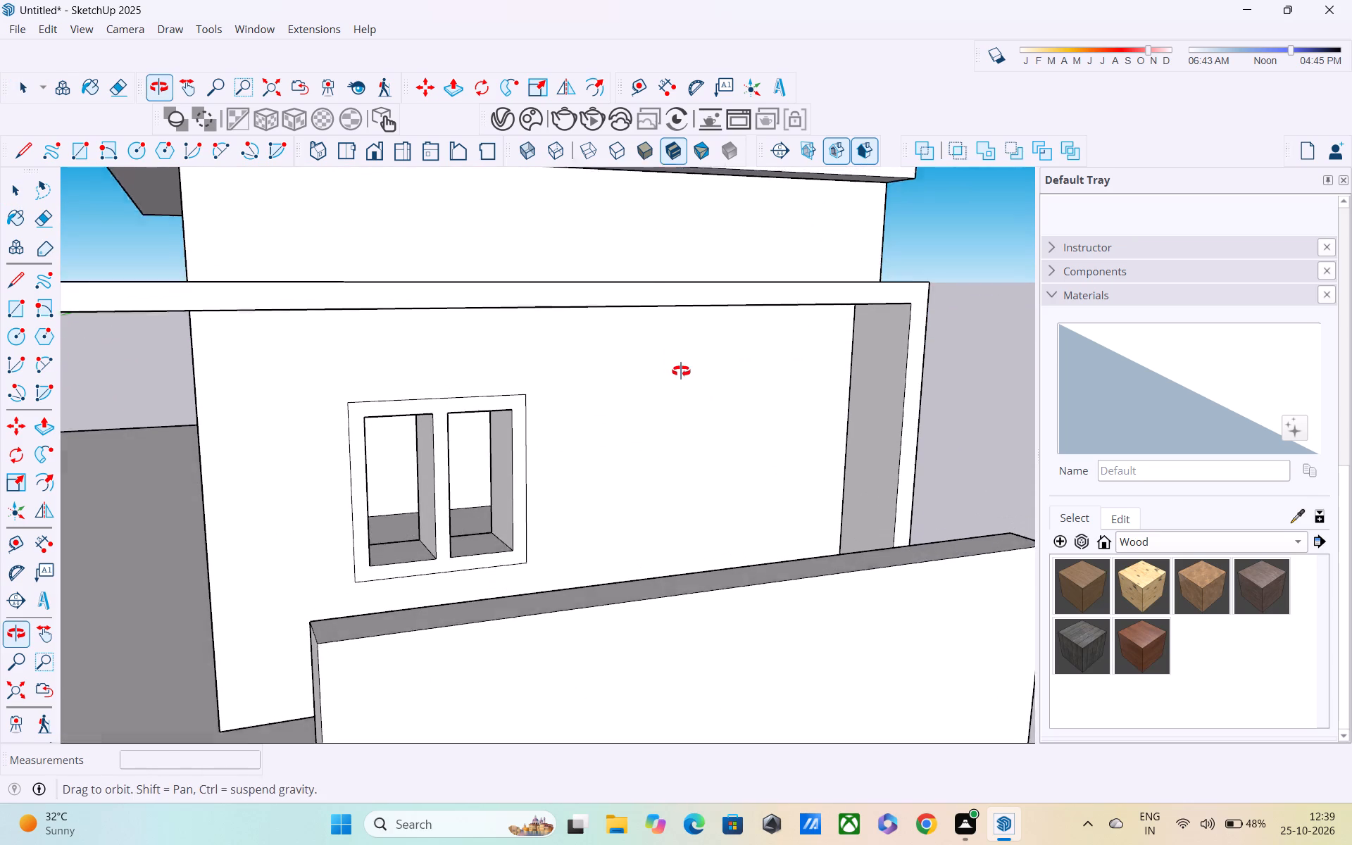
middle_click_drag(681, 371, 681, 372)
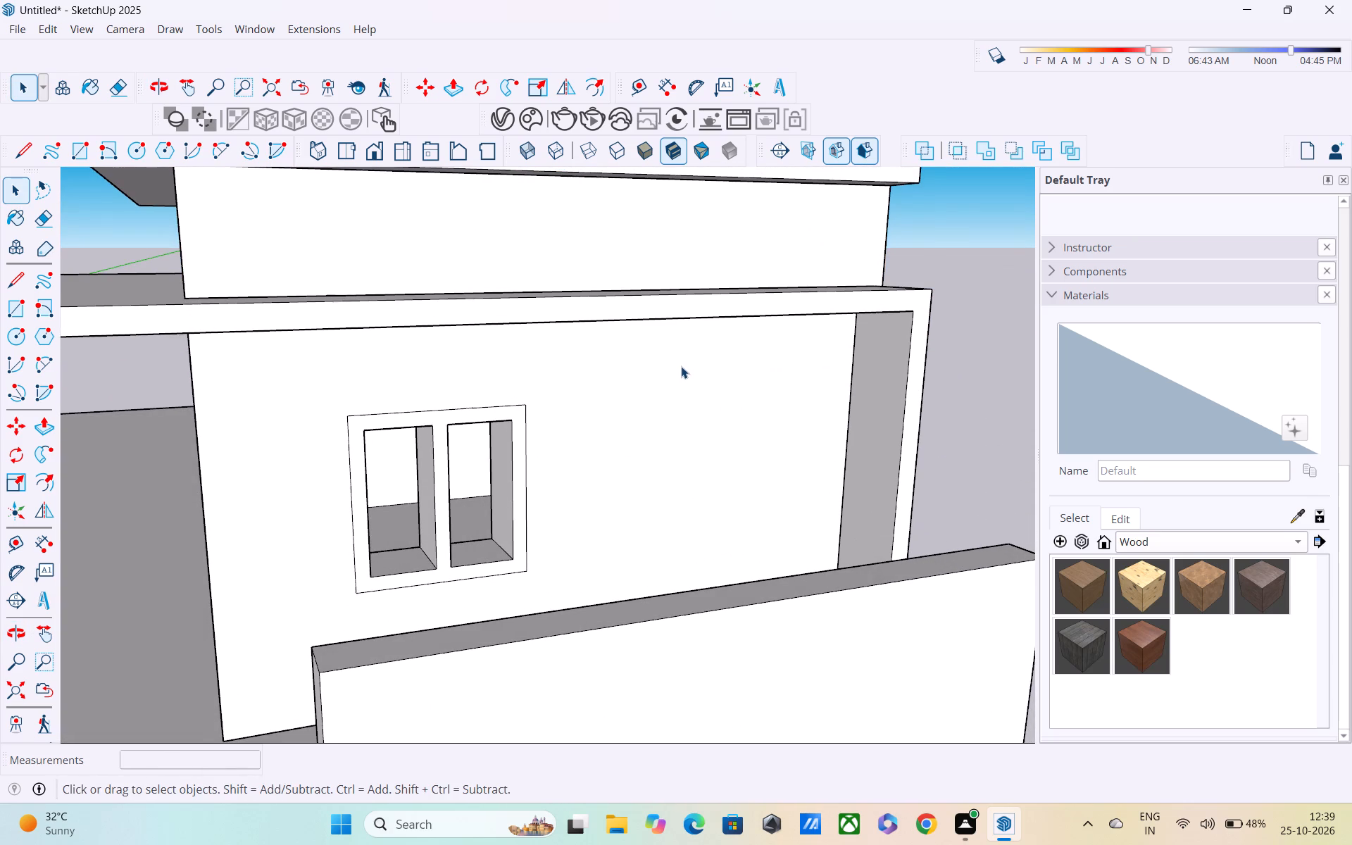
scroll(681, 366, "up", 2)
scroll(681, 366, "down", 6)
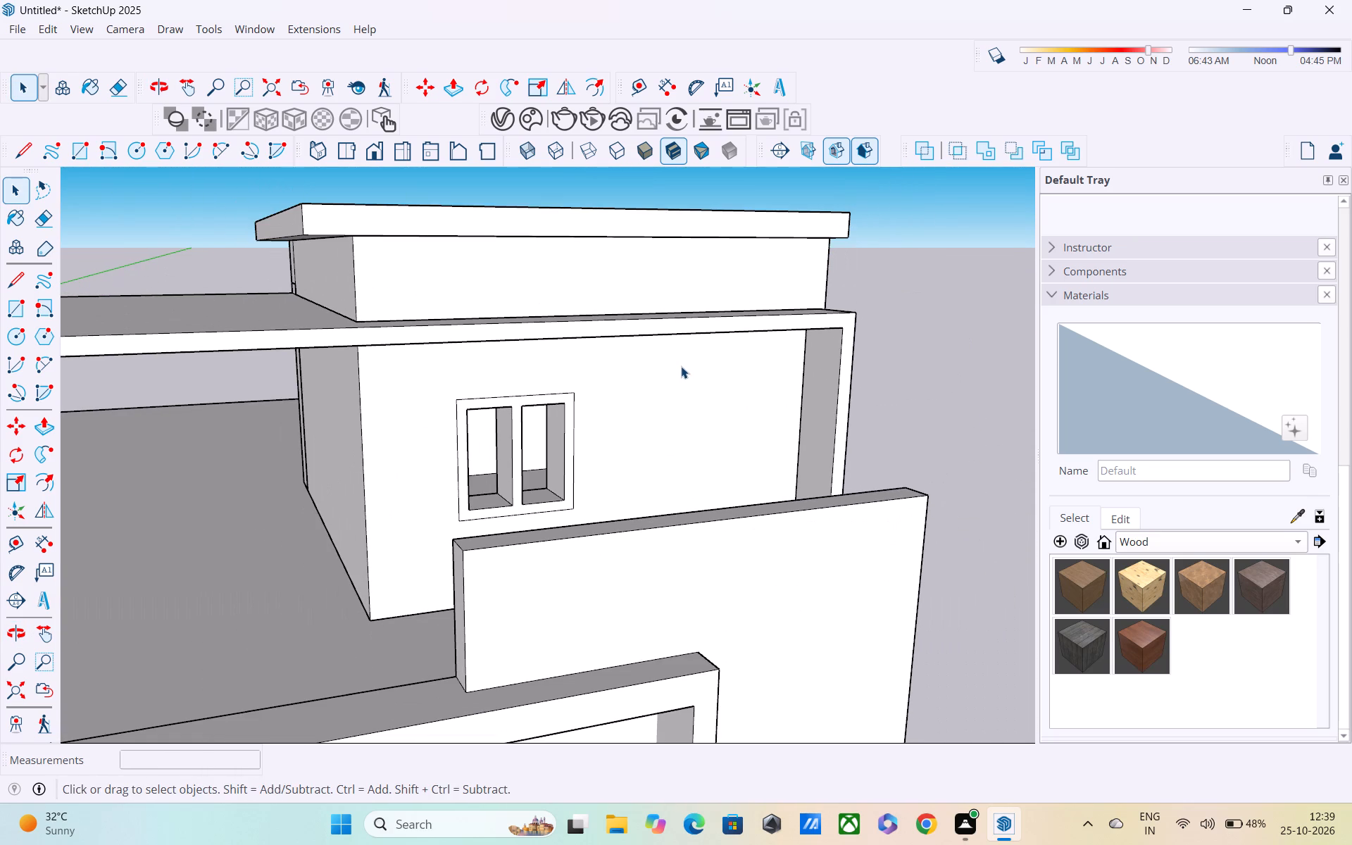
scroll(680, 365, "down", 10)
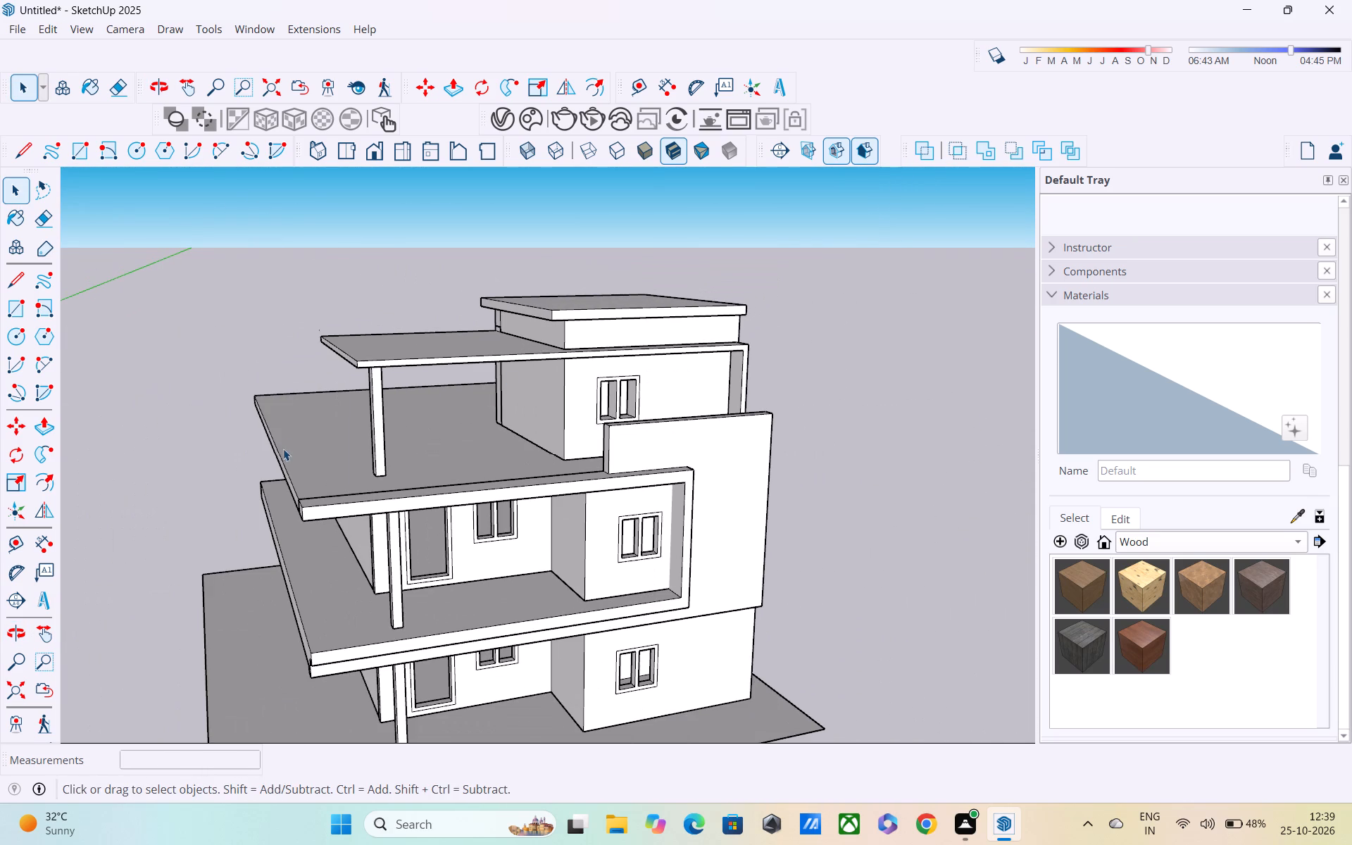
middle_click_drag(287, 453, 645, 531)
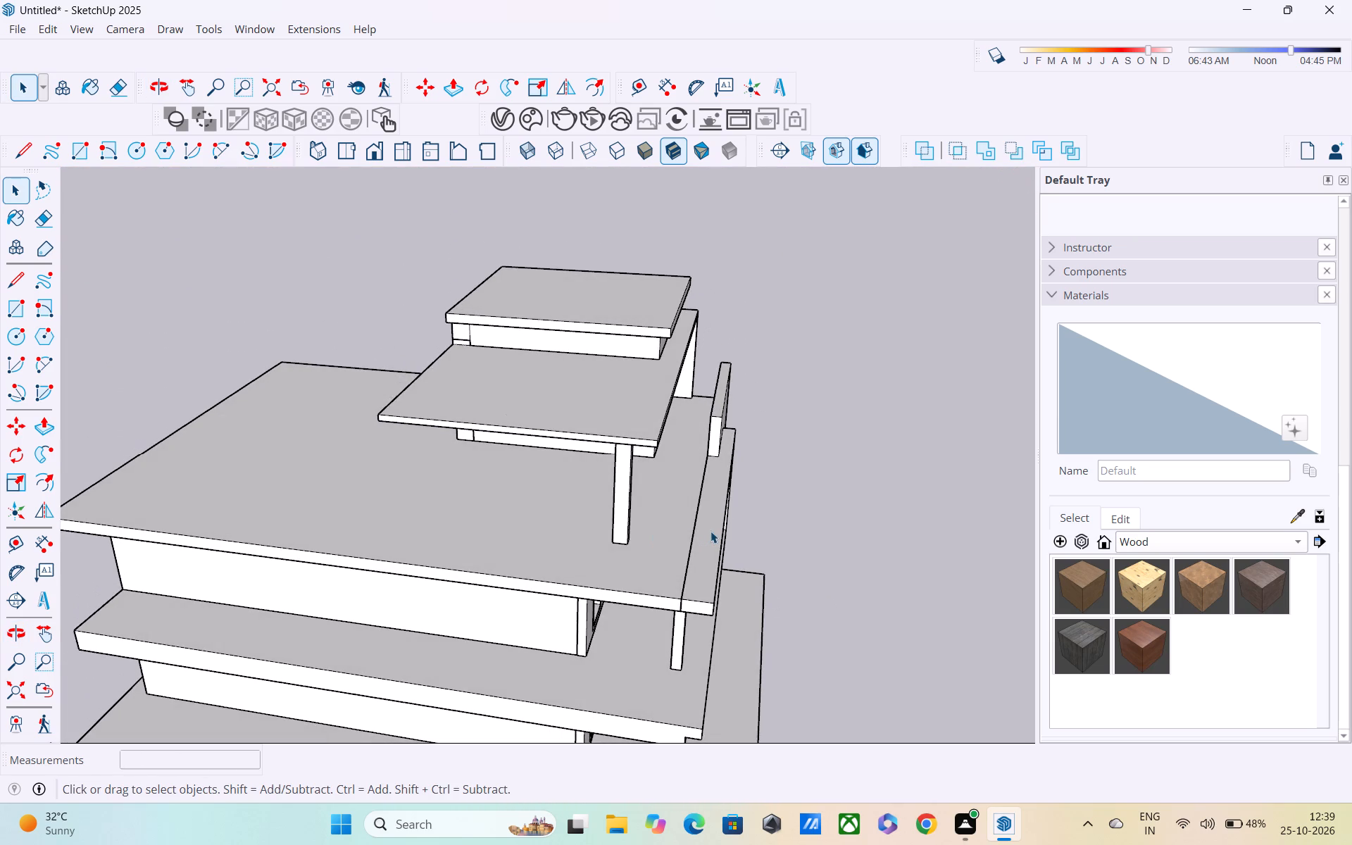
Open the large terrace floor slab's group and delete its top edge along the front frame.
scroll(711, 529, "up", 4)
double_click(692, 516)
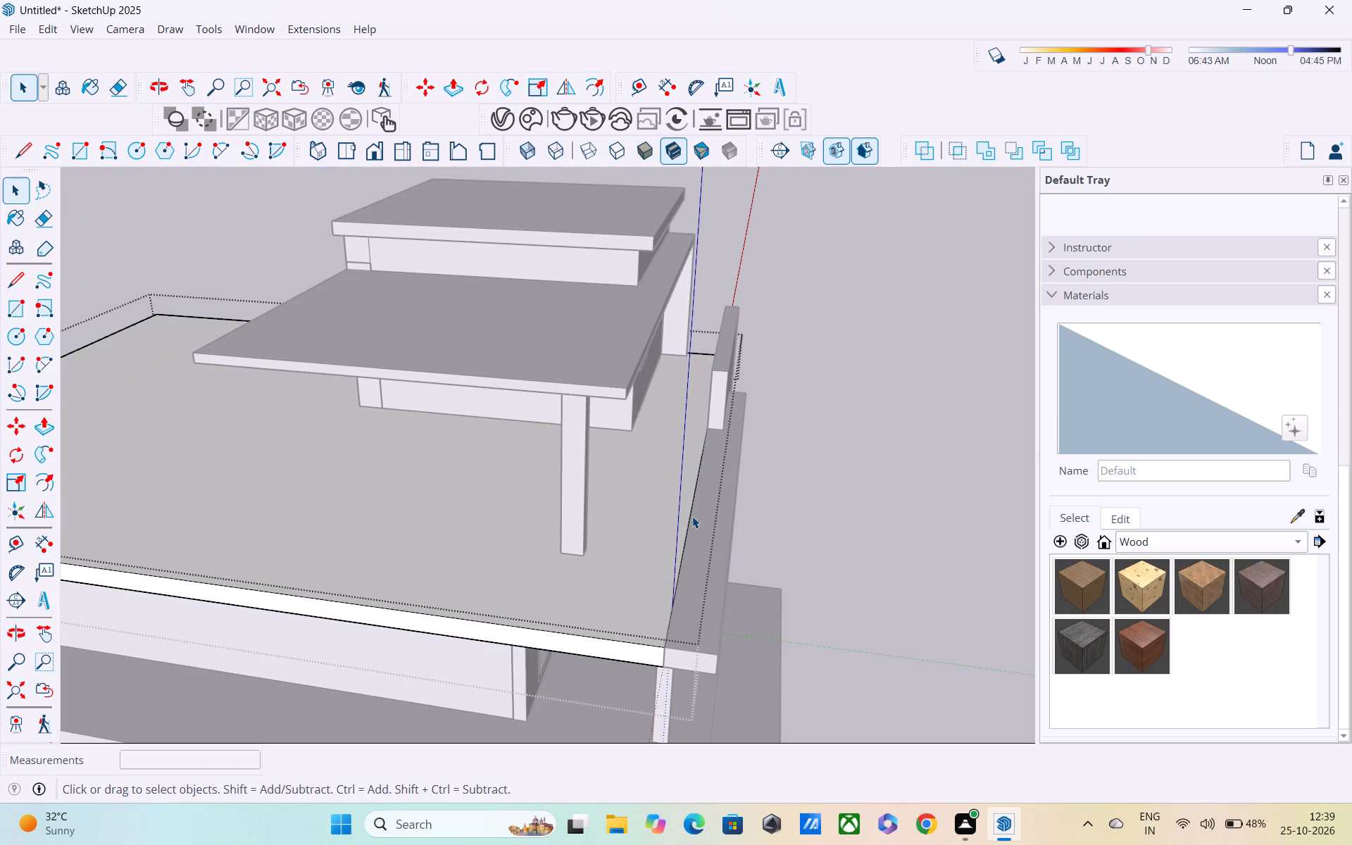
left_click(692, 516)
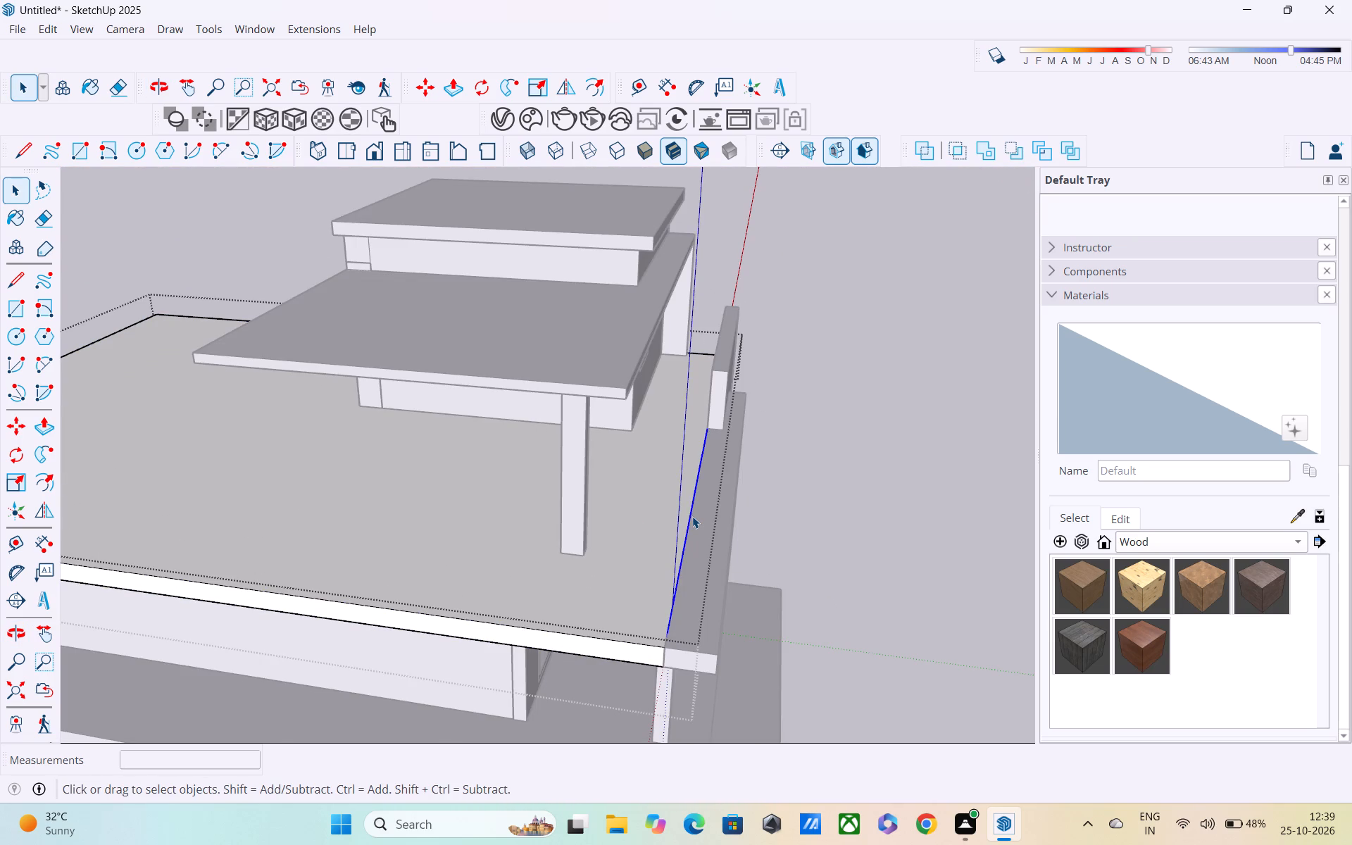
scroll(692, 516, "down", 2)
middle_click_drag(692, 518, 591, 513)
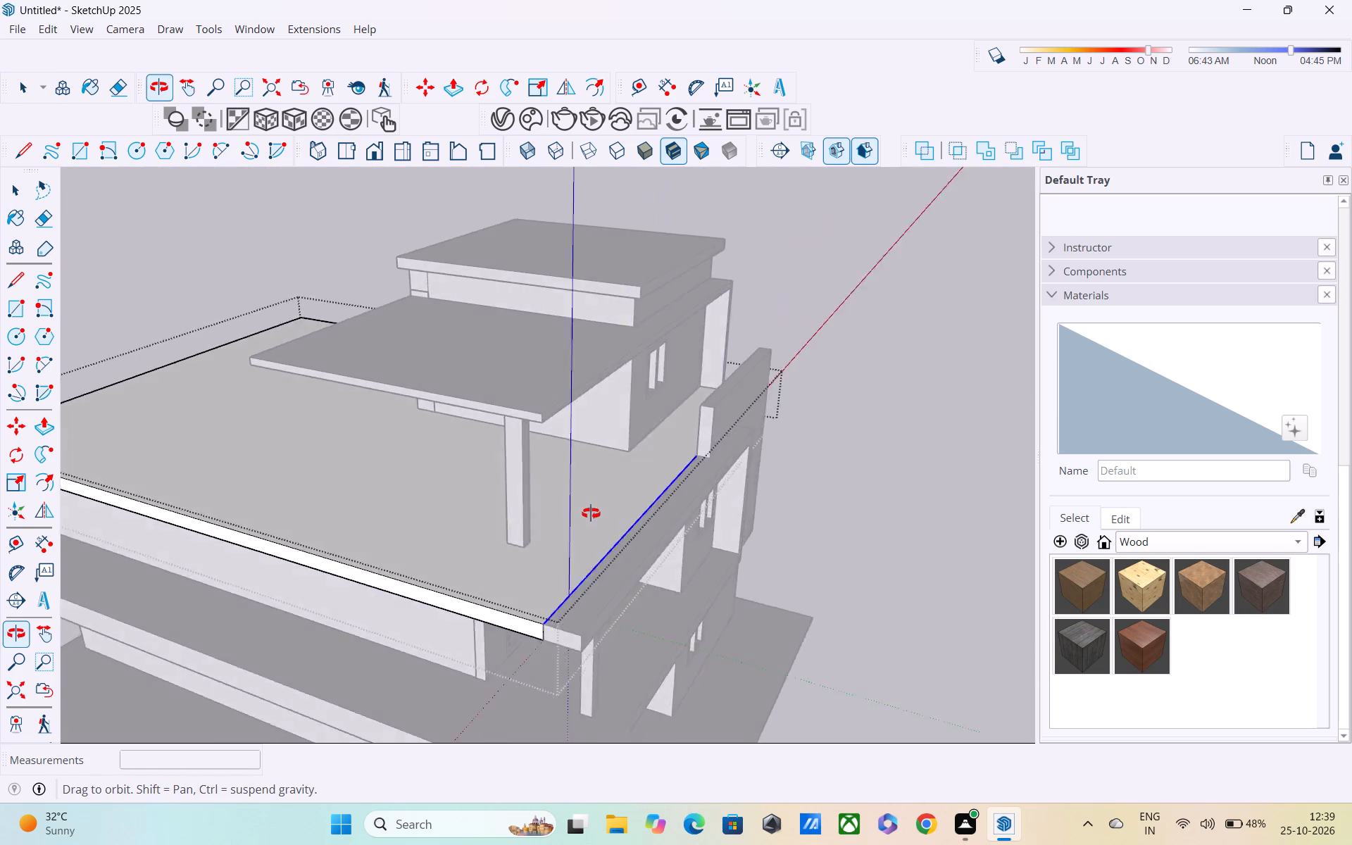
middle_click_drag(591, 513, 385, 565)
middle_click_drag(458, 539, 613, 534)
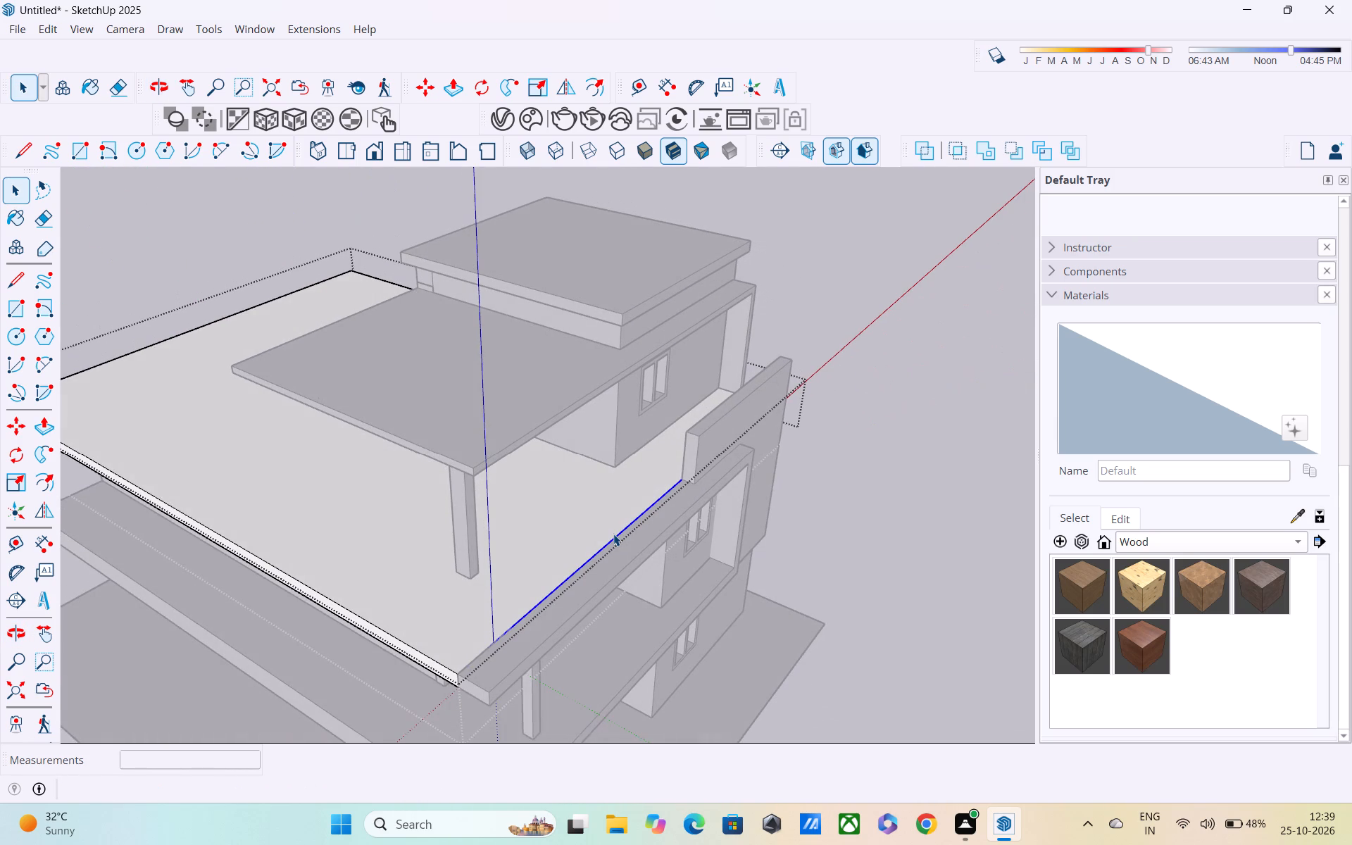
key("Delete")
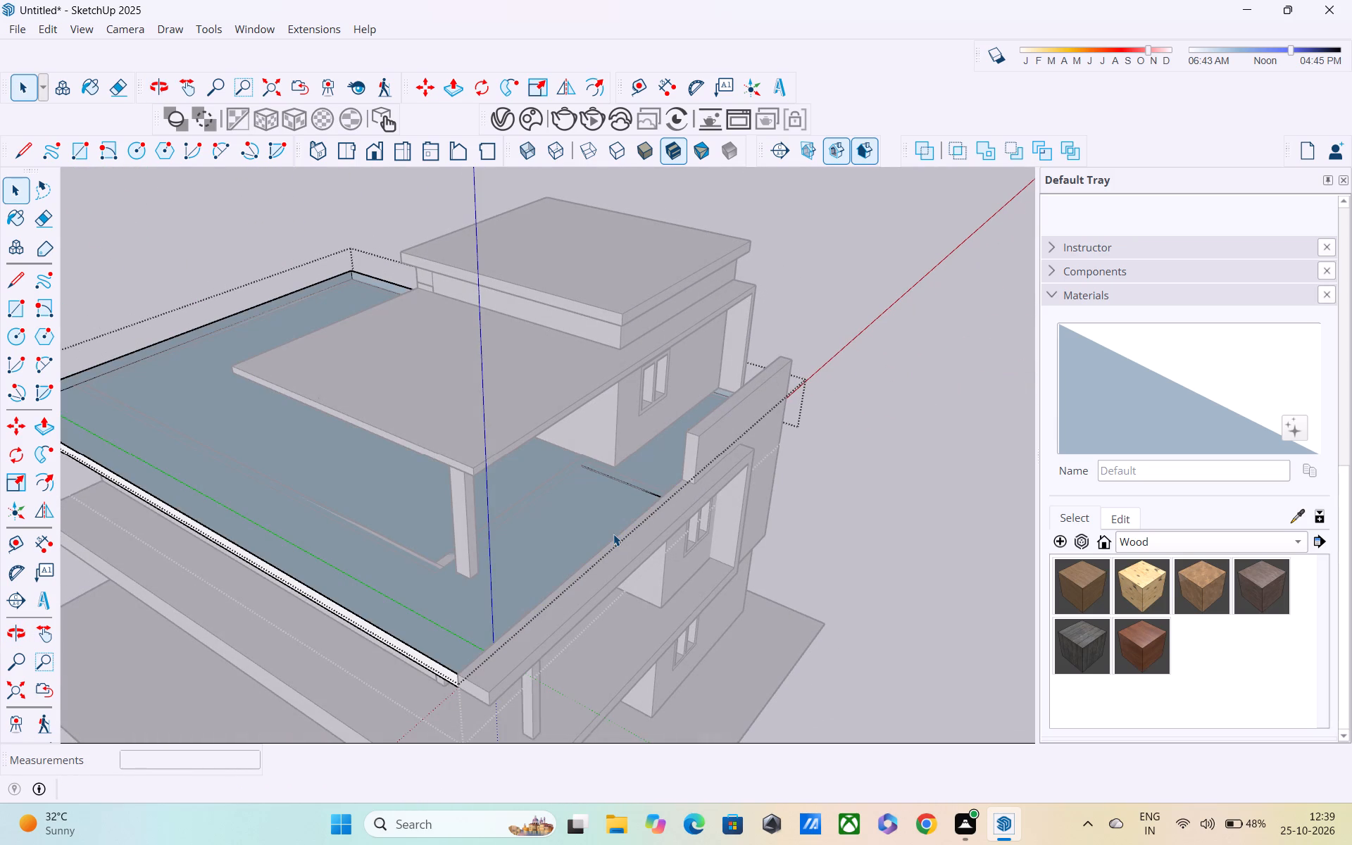
Undo the edge deletion on the large terrace floor slab and close its group.
key("z")
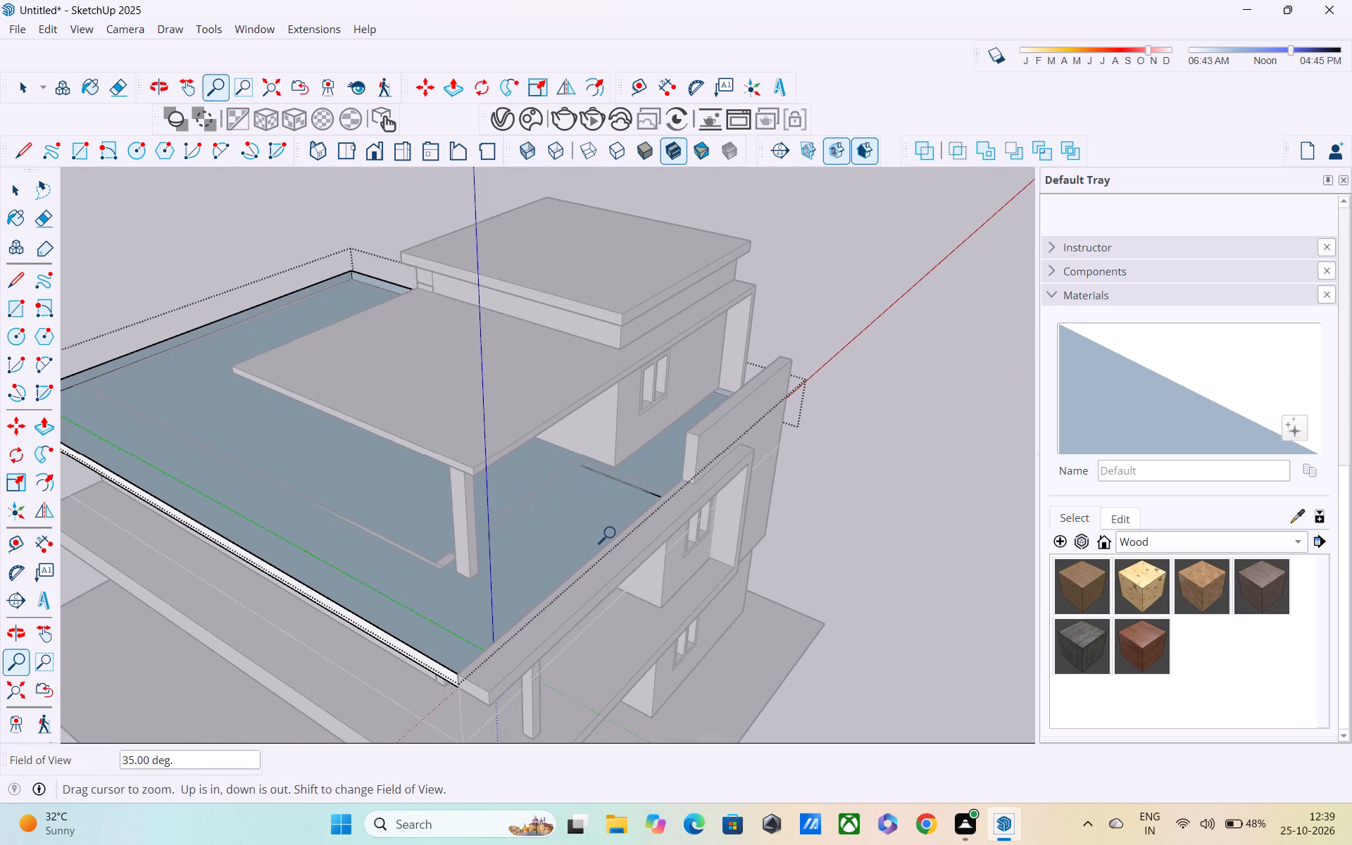
key("space")
left_click(864, 490)
key("ctrl+z")
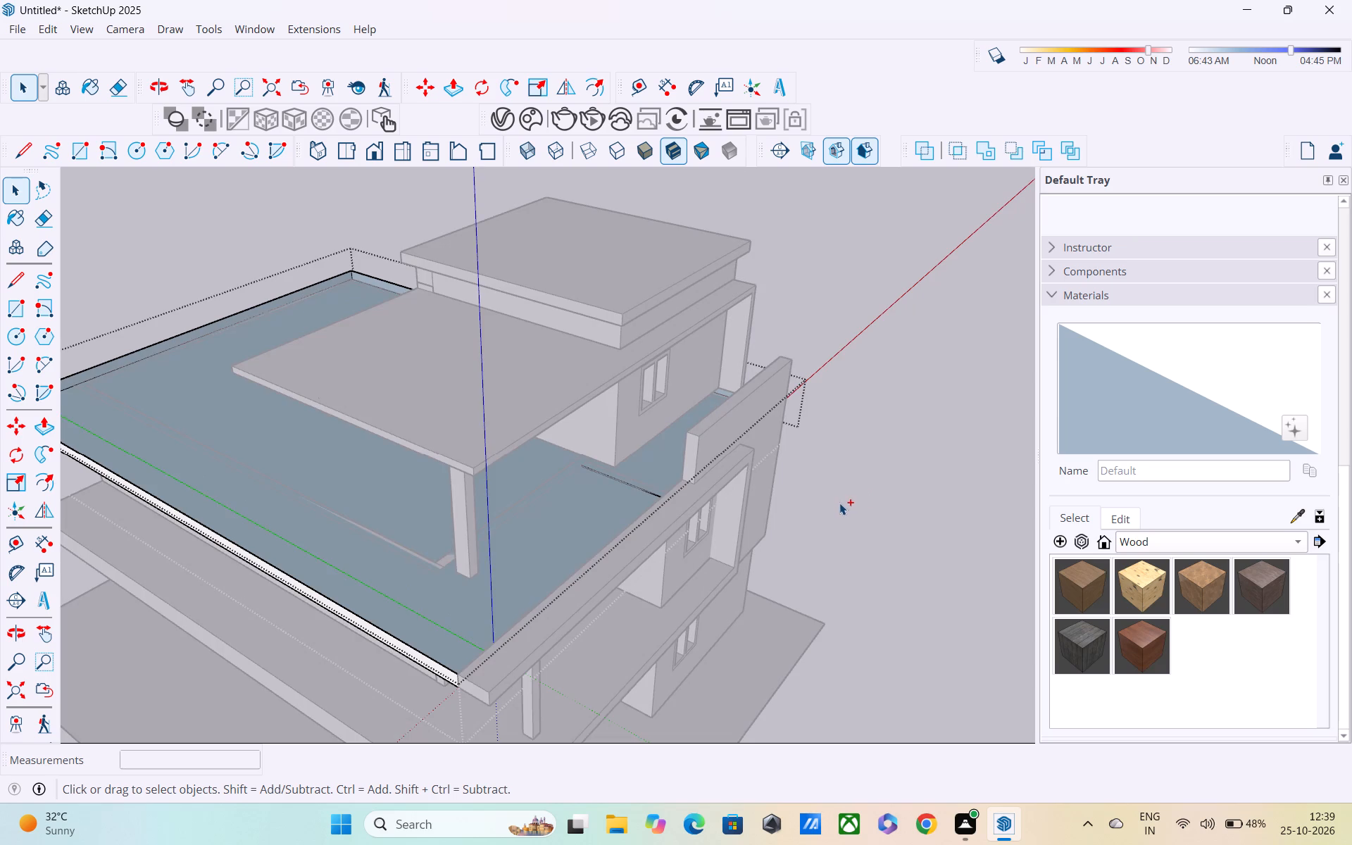
key("ctrl+z")
left_click(850, 531)
Examine the whole house from the front, corner and terrace sides, checking the floors, roof slabs, columns and window openings.
middle_click_drag(849, 540, 670, 355)
scroll(668, 399, "down", 3)
middle_click_drag(667, 402, 465, 427)
scroll(465, 427, "up", 1)
scroll(463, 430, "down", 3)
middle_click_drag(494, 513, 510, 498)
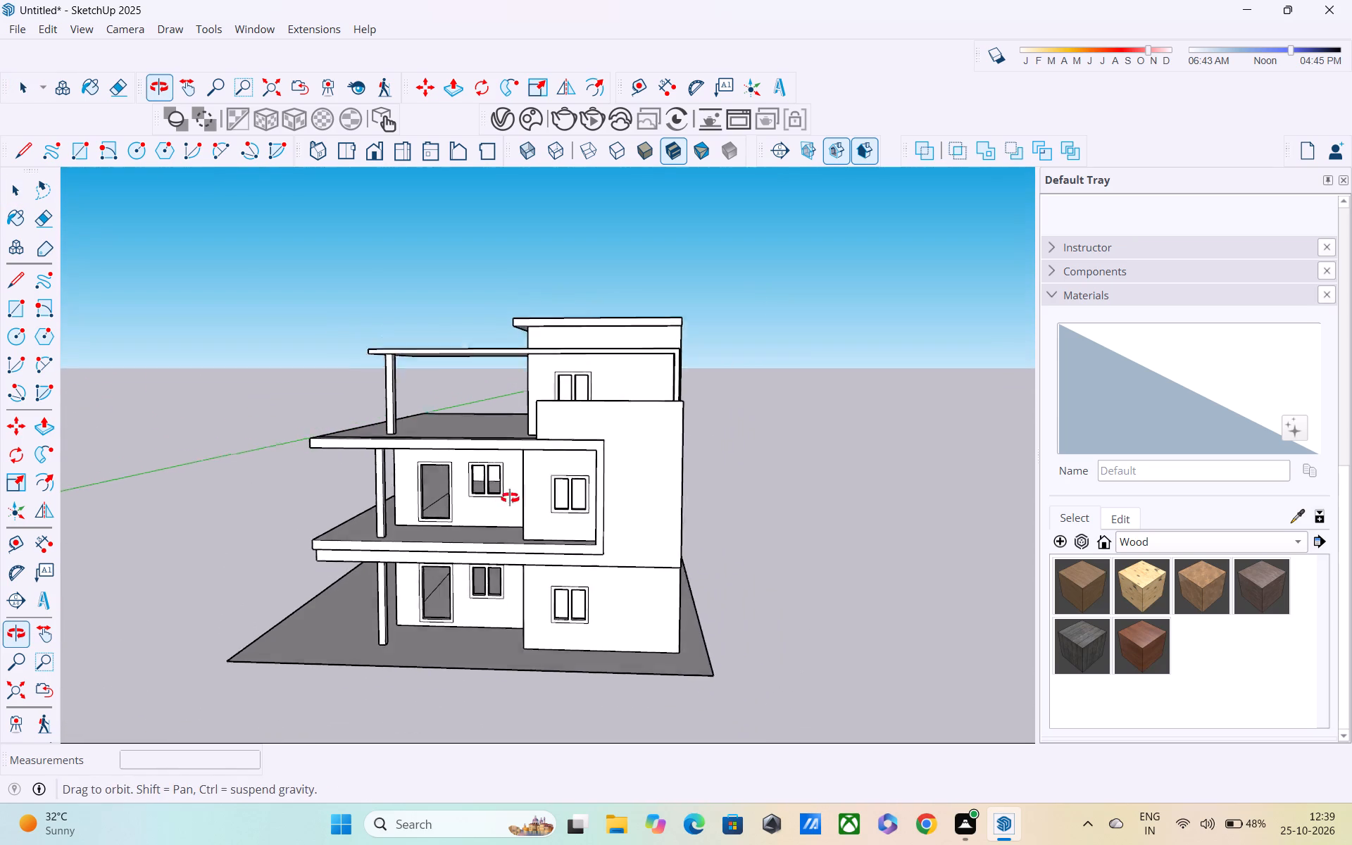
middle_click_drag(510, 498, 522, 468)
scroll(525, 468, "down", 4)
middle_click_drag(539, 480, 541, 482)
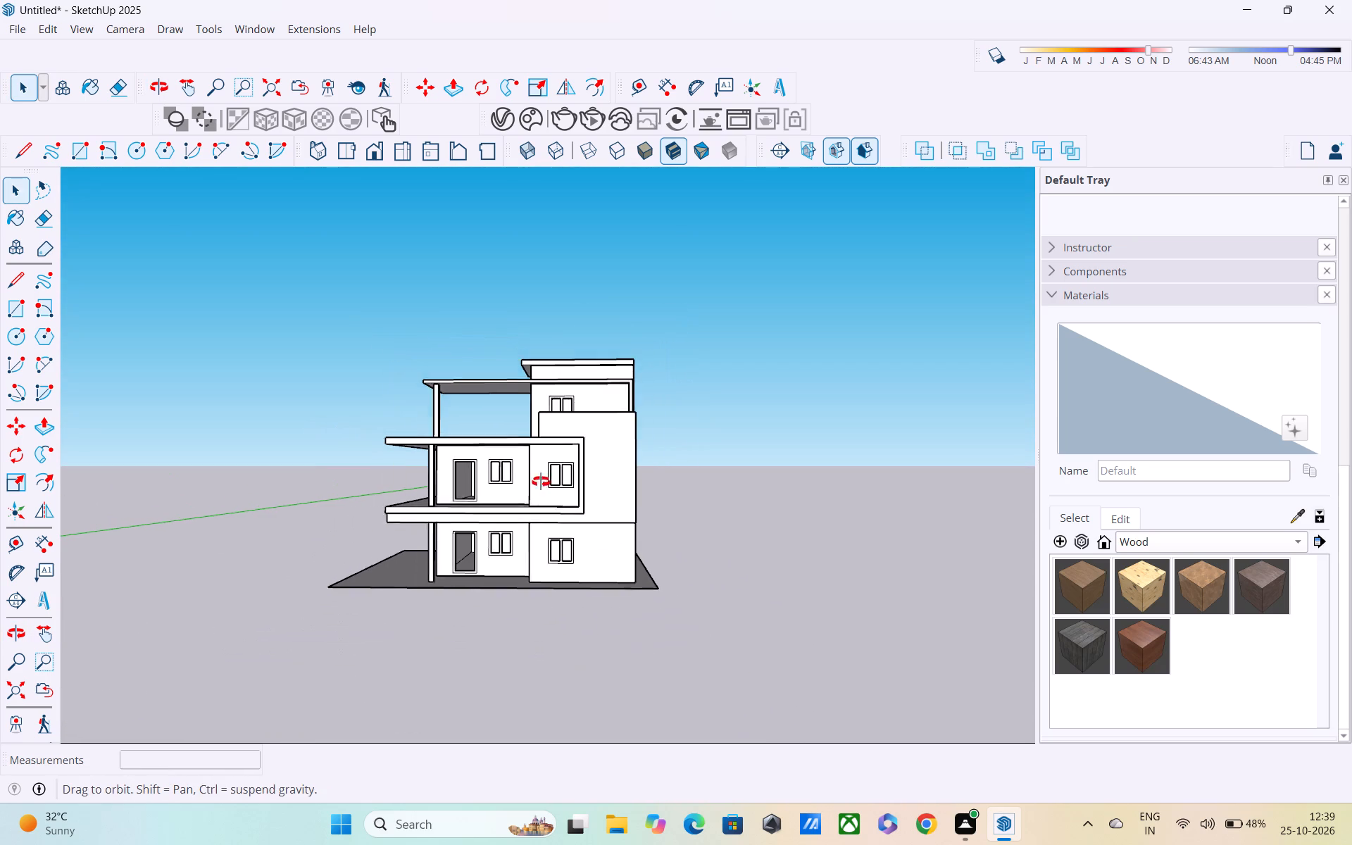
middle_click_drag(541, 482, 823, 473)
middle_click_drag(540, 537, 628, 544)
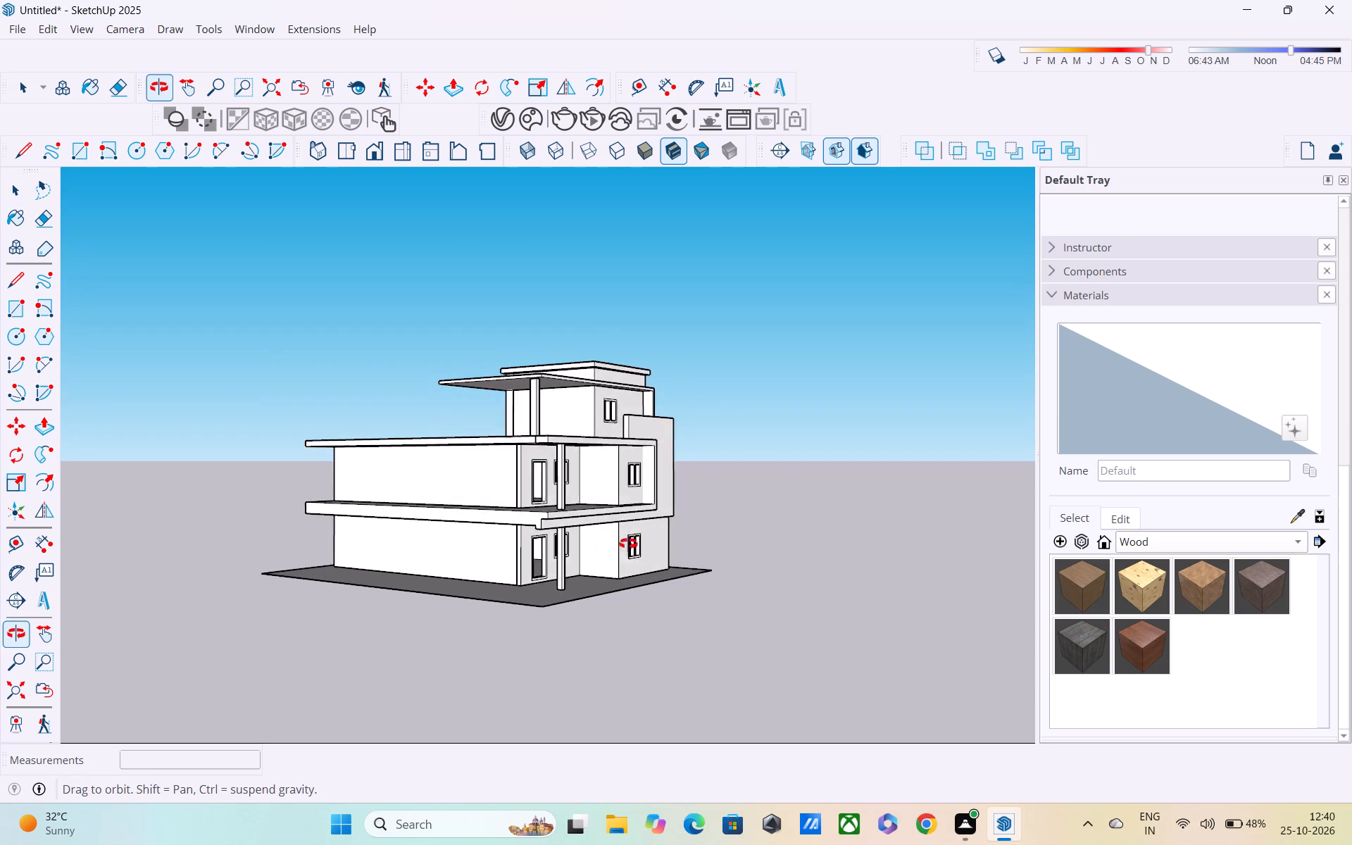
middle_click_drag(628, 544, 657, 537)
scroll(657, 532, "up", 3)
middle_click_drag(656, 527, 658, 545)
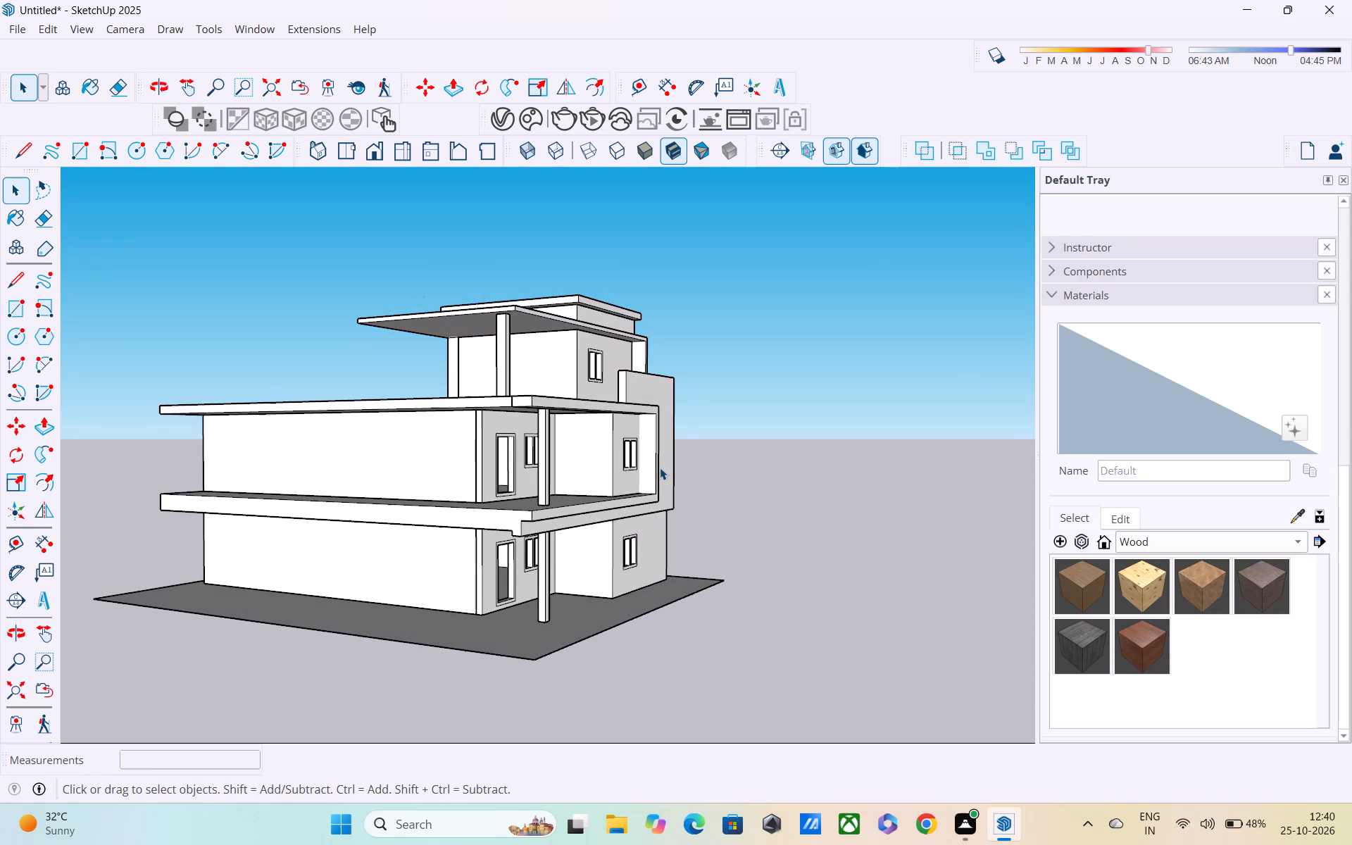
scroll(627, 458, "down", 2)
middle_click_drag(622, 466, 518, 475)
scroll(618, 466, "down", 1)
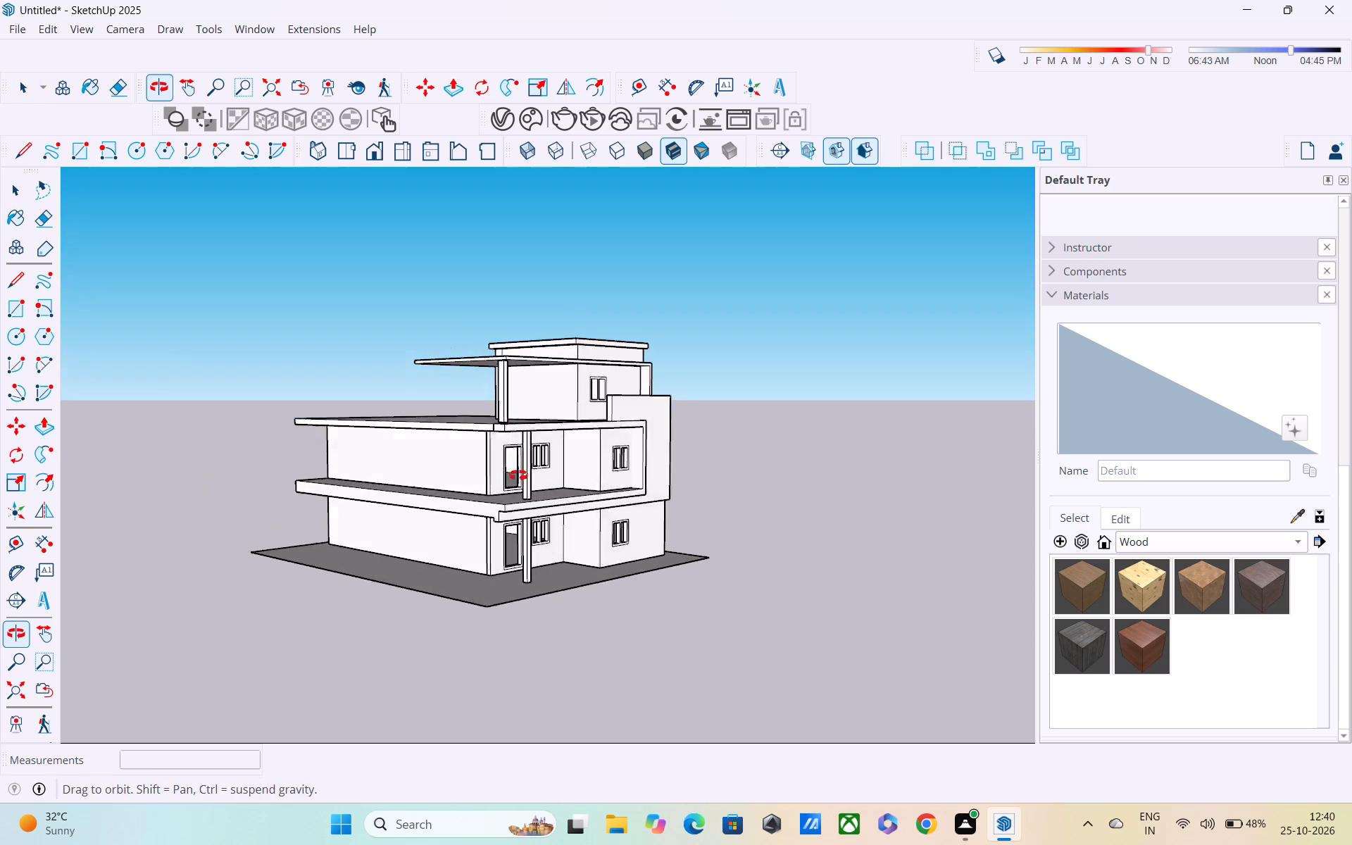
middle_click_drag(518, 475, 493, 450)
scroll(751, 461, "up", 2)
scroll(662, 466, "up", 1)
middle_click_drag(662, 466, 590, 459)
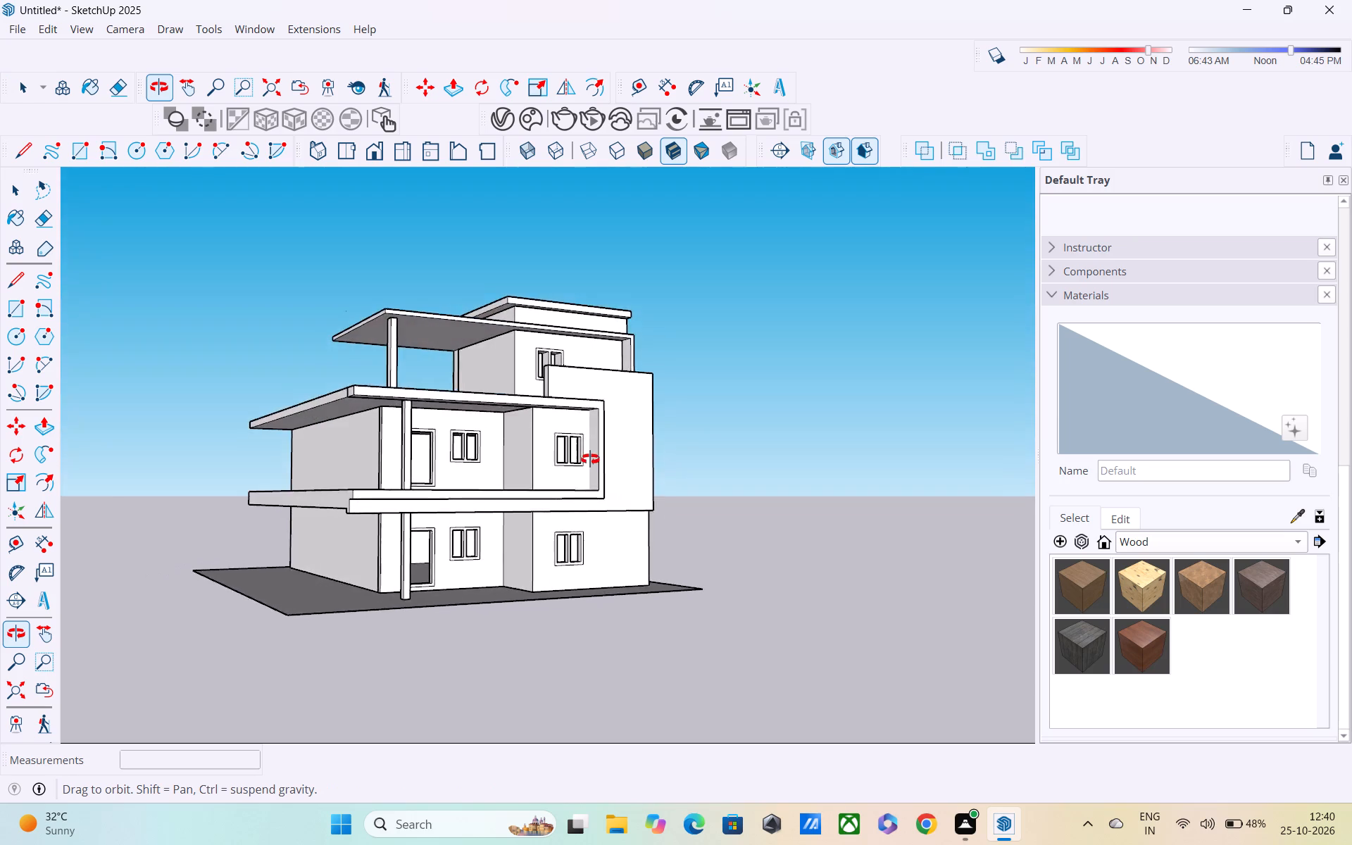
middle_click_drag(590, 459, 611, 495)
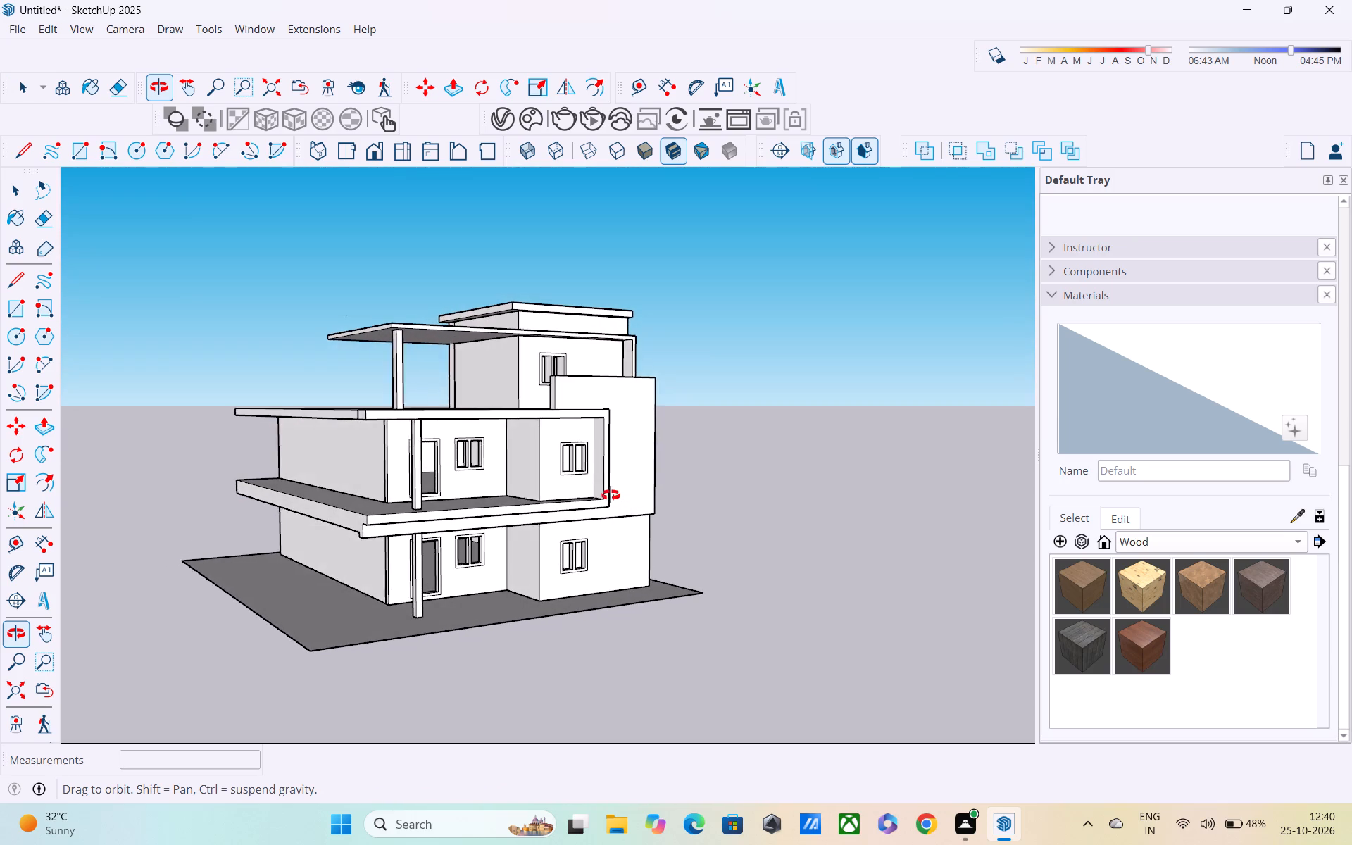
middle_click_drag(611, 495, 518, 480)
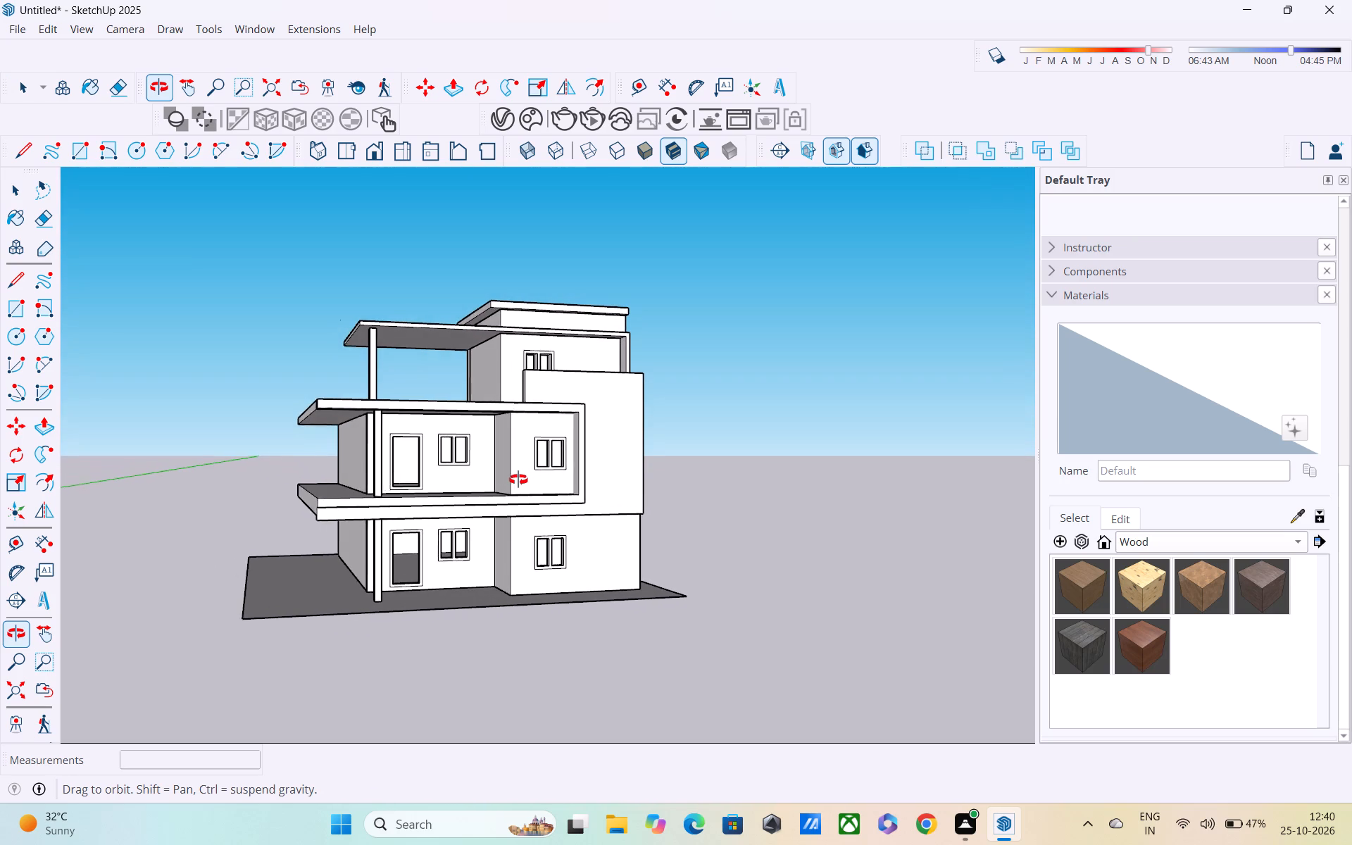
middle_click_drag(518, 480, 526, 489)
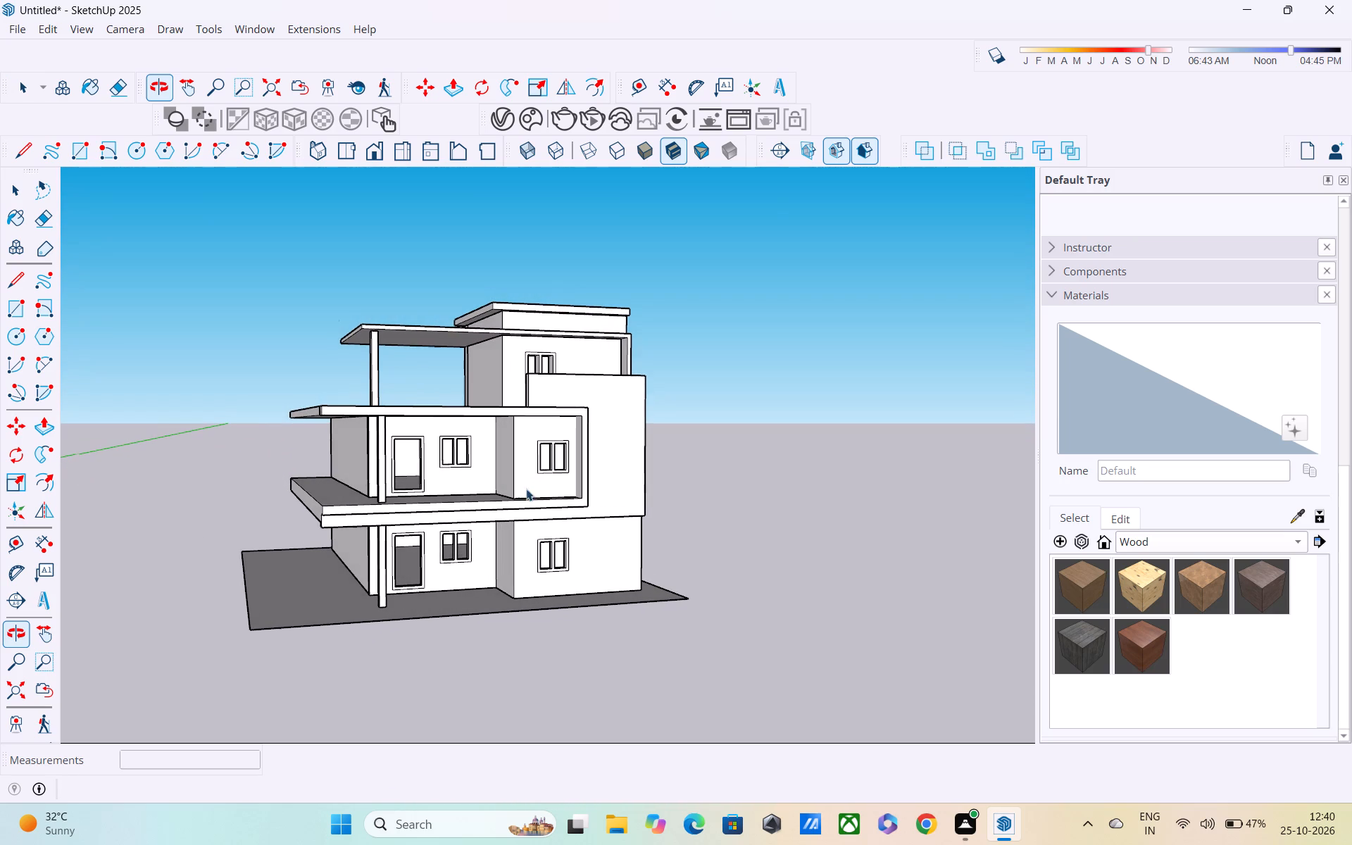
scroll(542, 493, "down", 1)
middle_click_drag(542, 493, 442, 489)
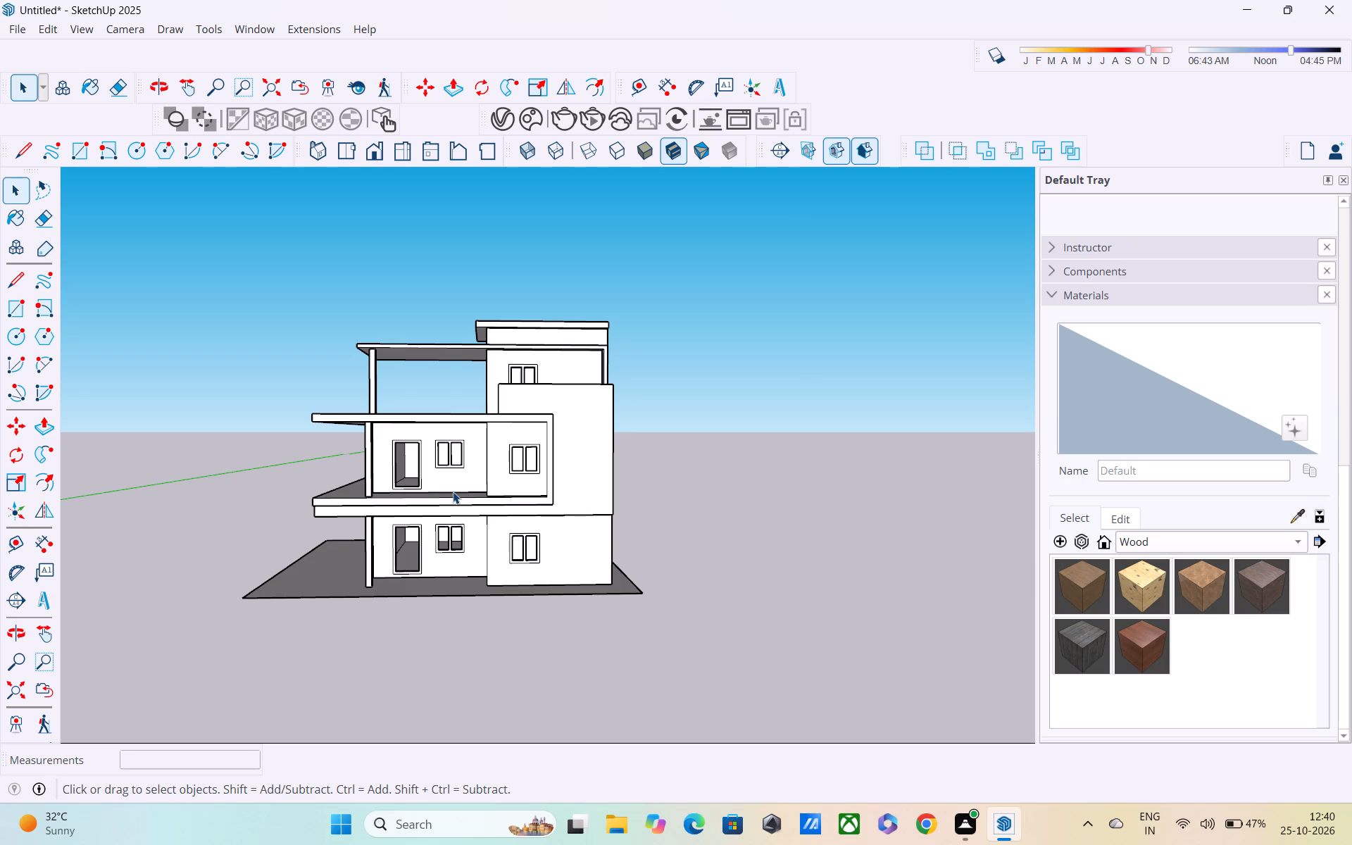
middle_click_drag(539, 572, 526, 532)
scroll(535, 569, "up", 1)
middle_click_drag(526, 532, 526, 530)
scroll(540, 549, "up", 9)
Open the ground-floor walls group and erase the double window from the projecting front wall.
key("Escape")
key("v")
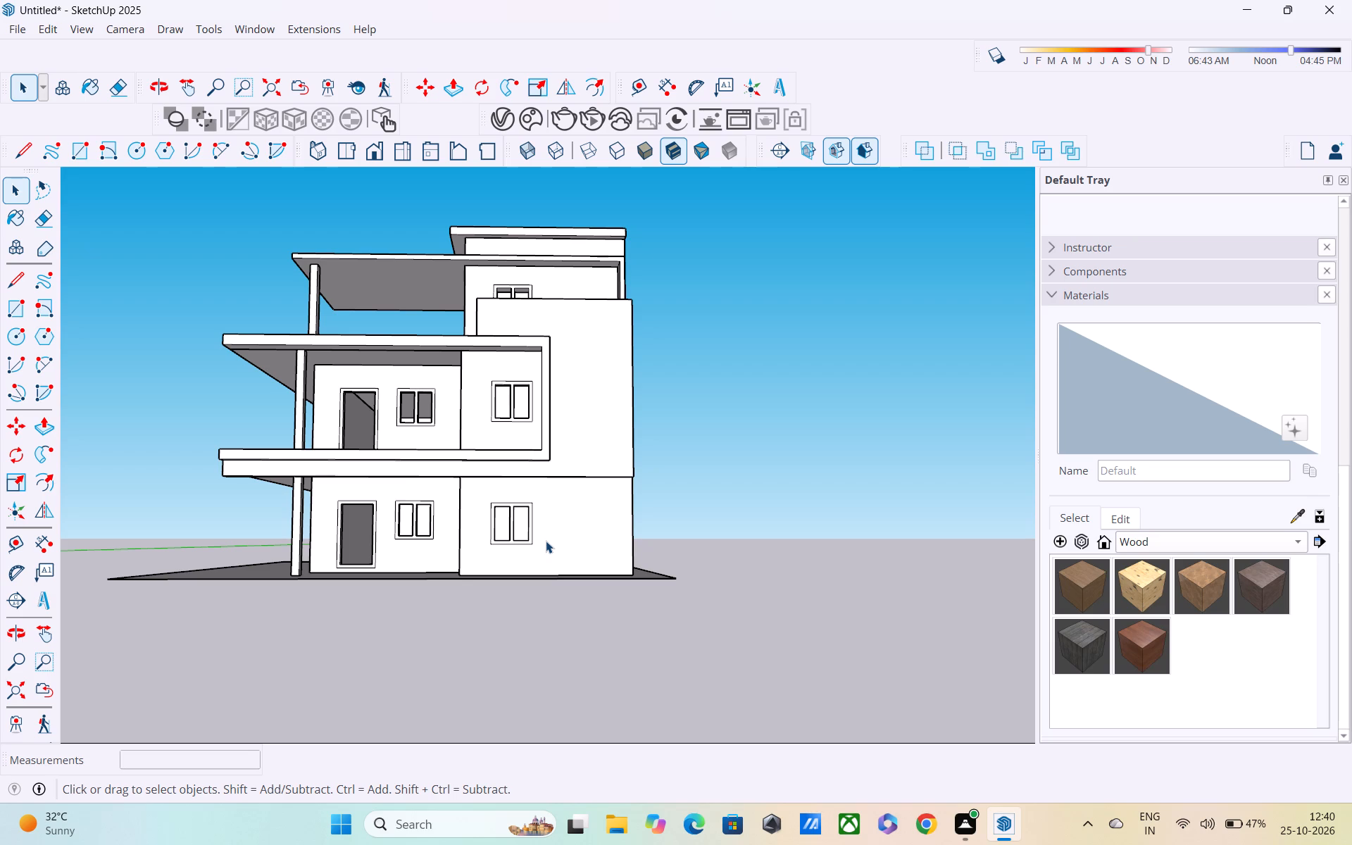
key("space")
key("space")
middle_click_drag(559, 527, 523, 457)
scroll(523, 462, "up", 6)
double_click(534, 494)
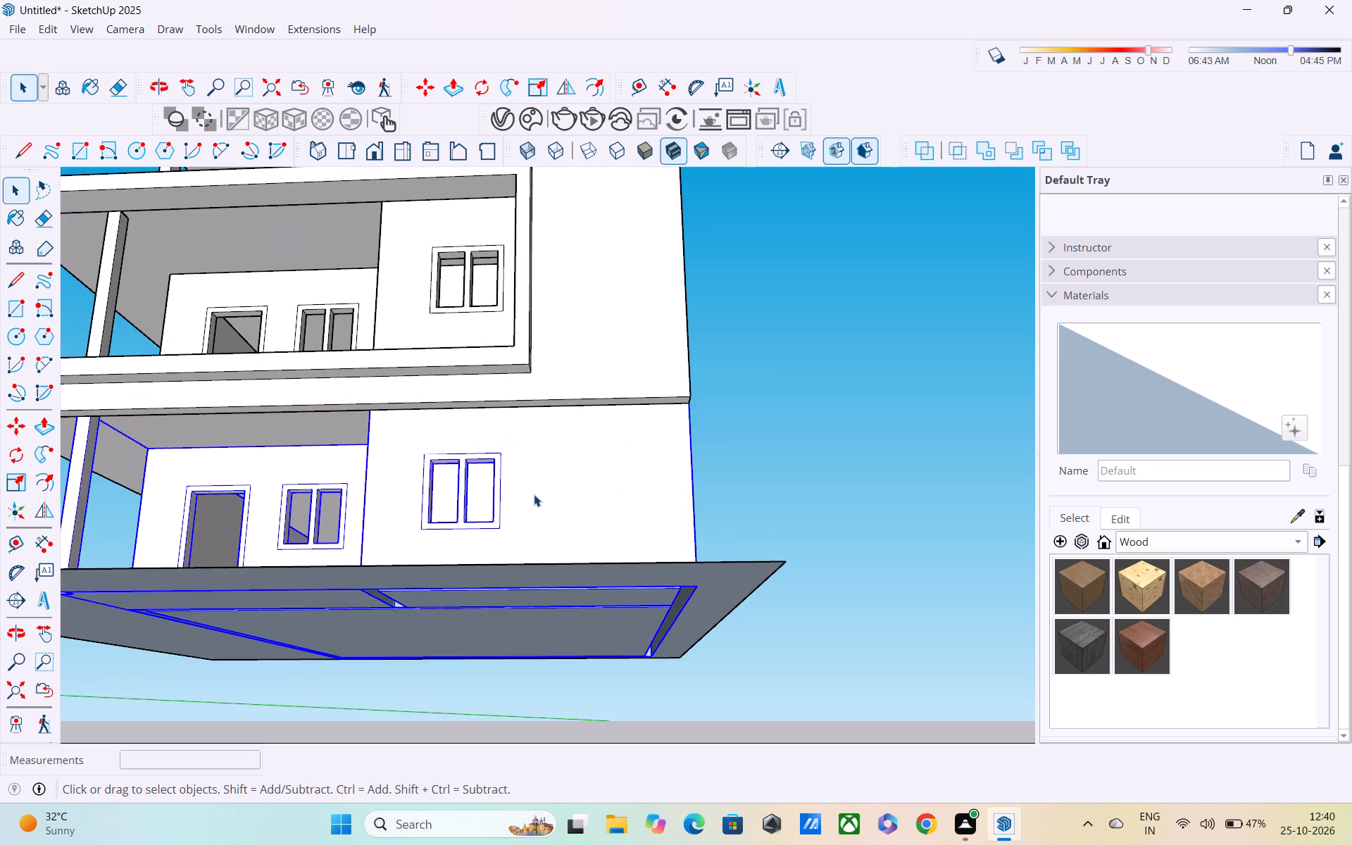
middle_click_drag(525, 522, 545, 613)
scroll(451, 554, "up", 3)
key("e")
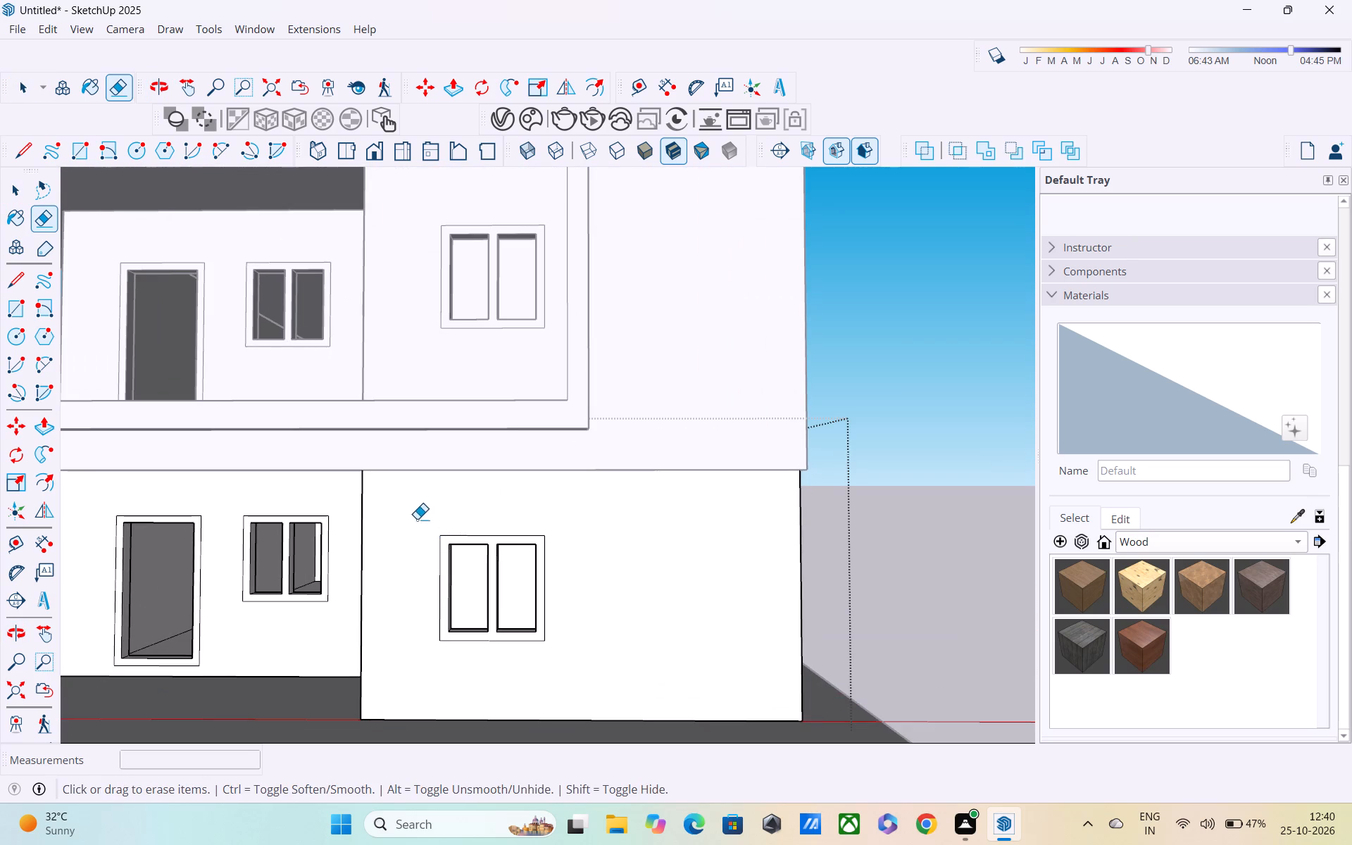
left_click_drag(417, 519, 446, 566)
left_click_drag(434, 565, 460, 579)
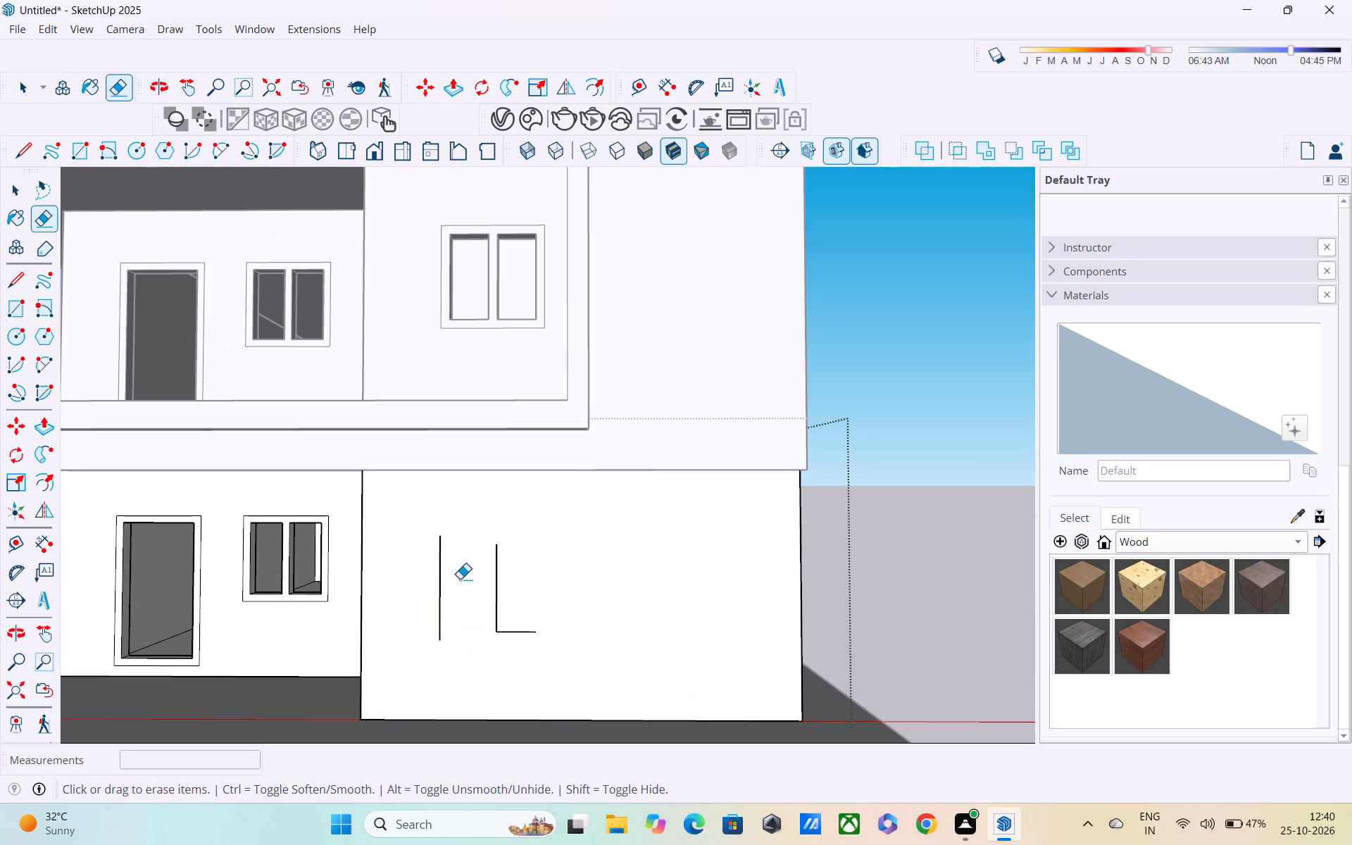
left_click_drag(460, 579, 504, 599)
left_click_drag(512, 614, 514, 670)
middle_click_drag(500, 616, 450, 577)
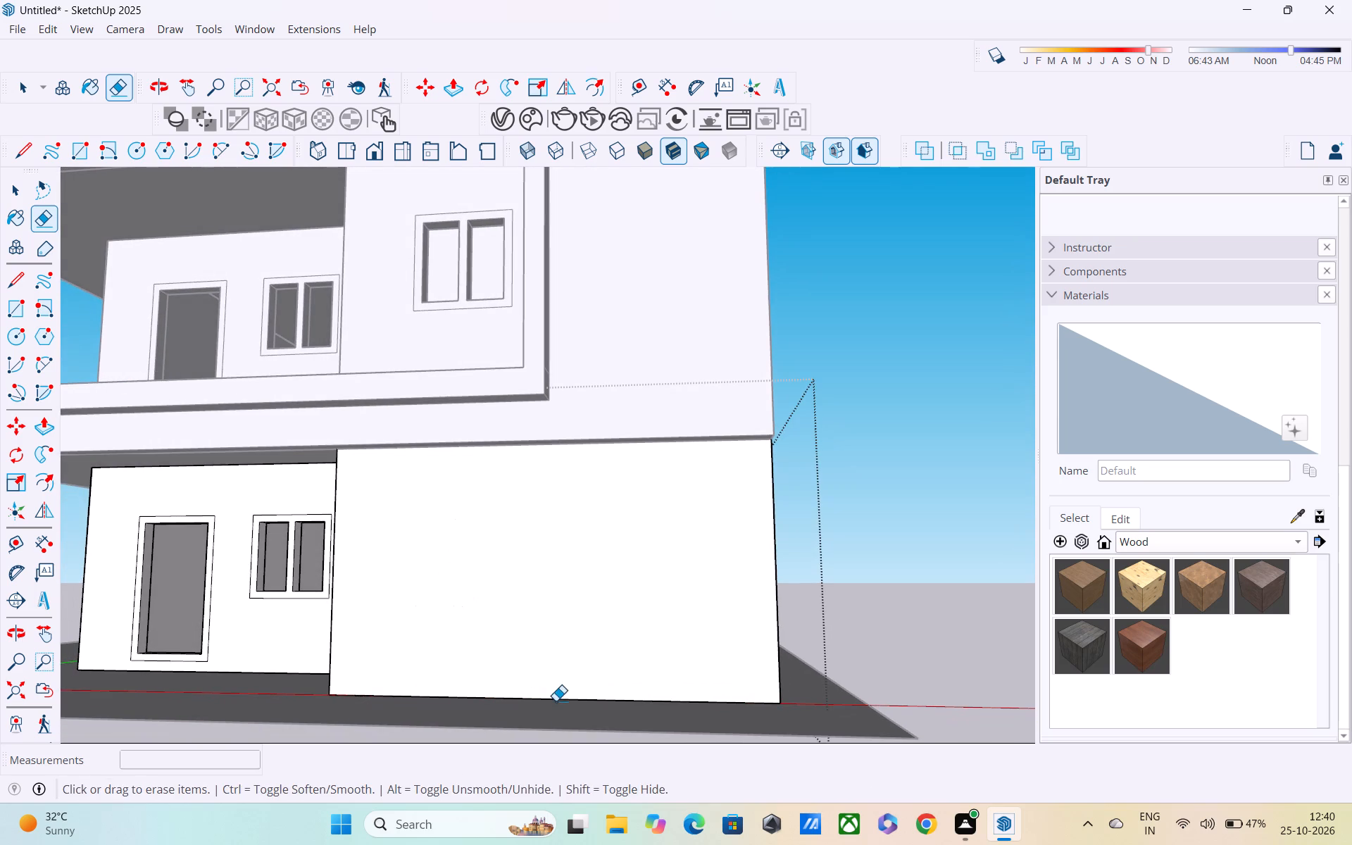
Draw a taller window outline rectangle about 4' wide by 6' 2" high on the ground floor's projecting front wall.
key("r")
middle_click_drag(449, 529, 508, 527)
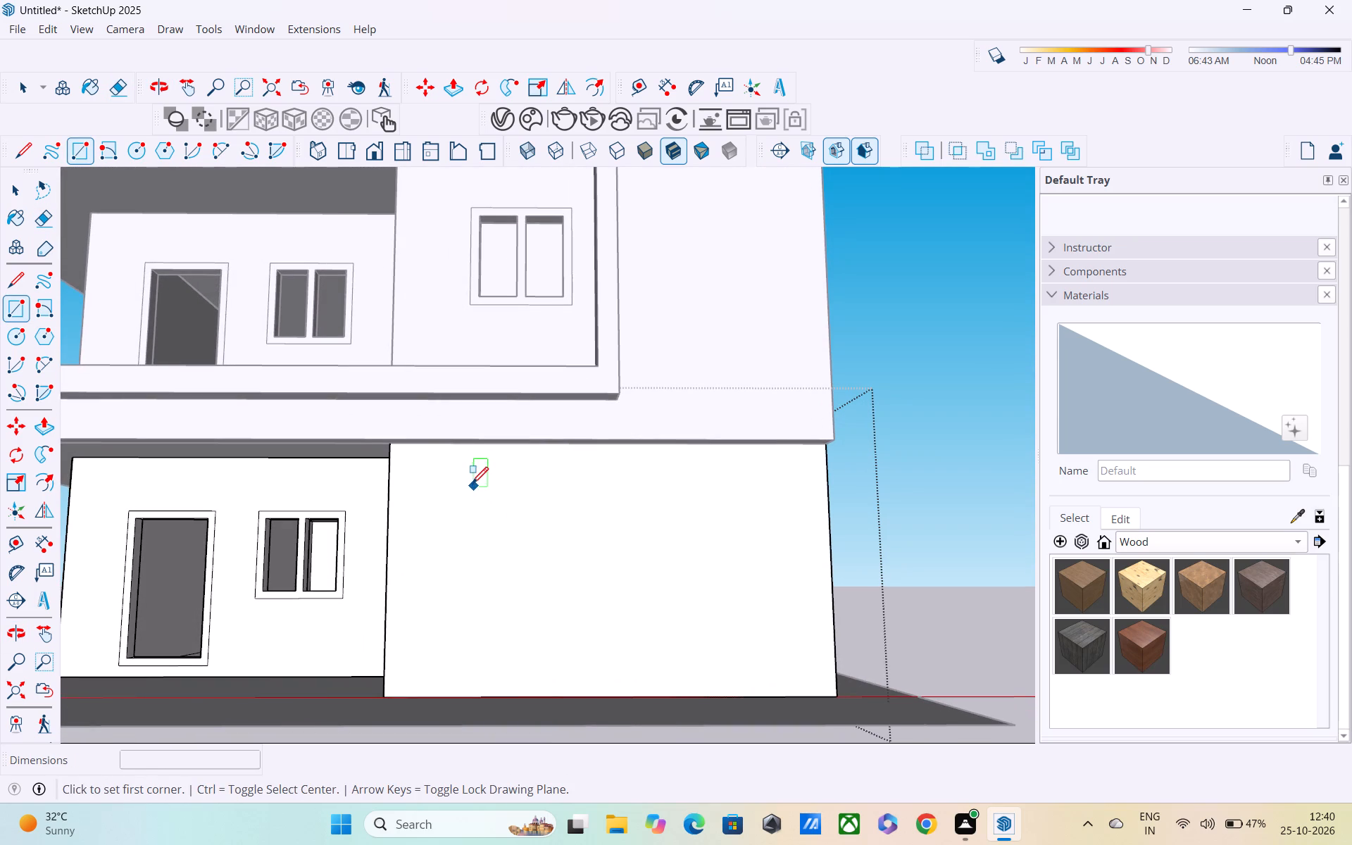
left_click(462, 478)
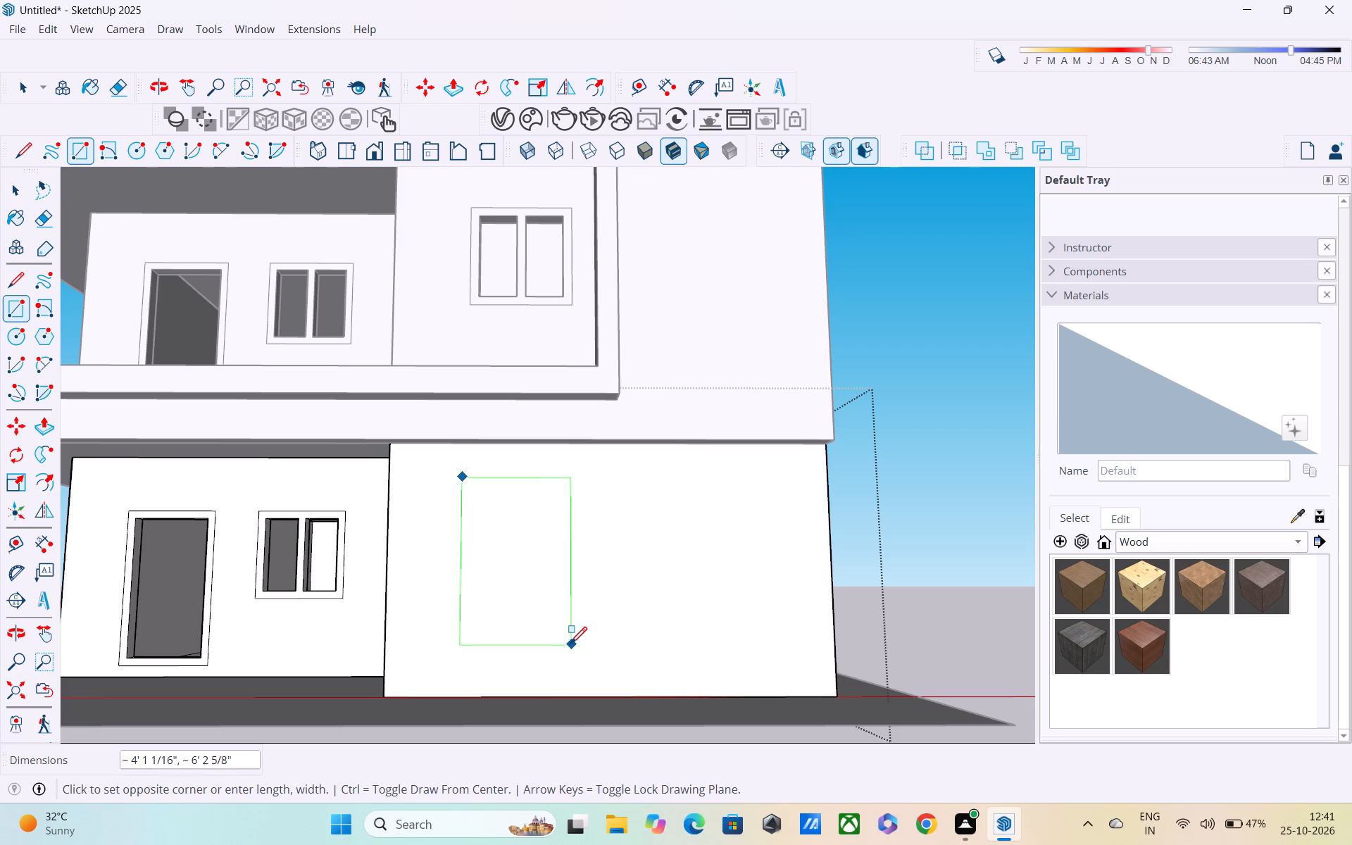
left_click(568, 643)
Offset the new window rectangle 4" inward for its frame.
middle_click_drag(539, 682, 506, 699)
key("f")
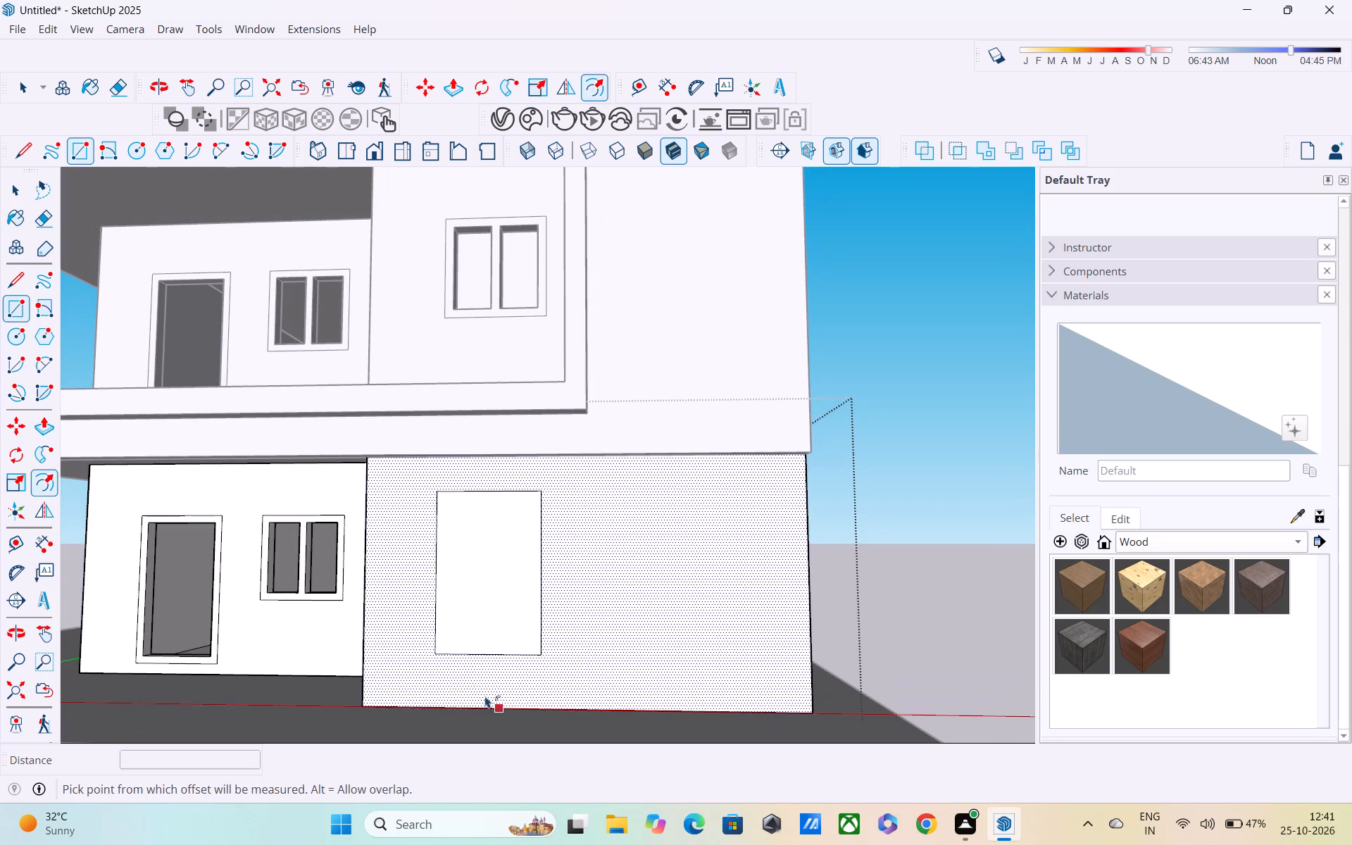
left_click(461, 601)
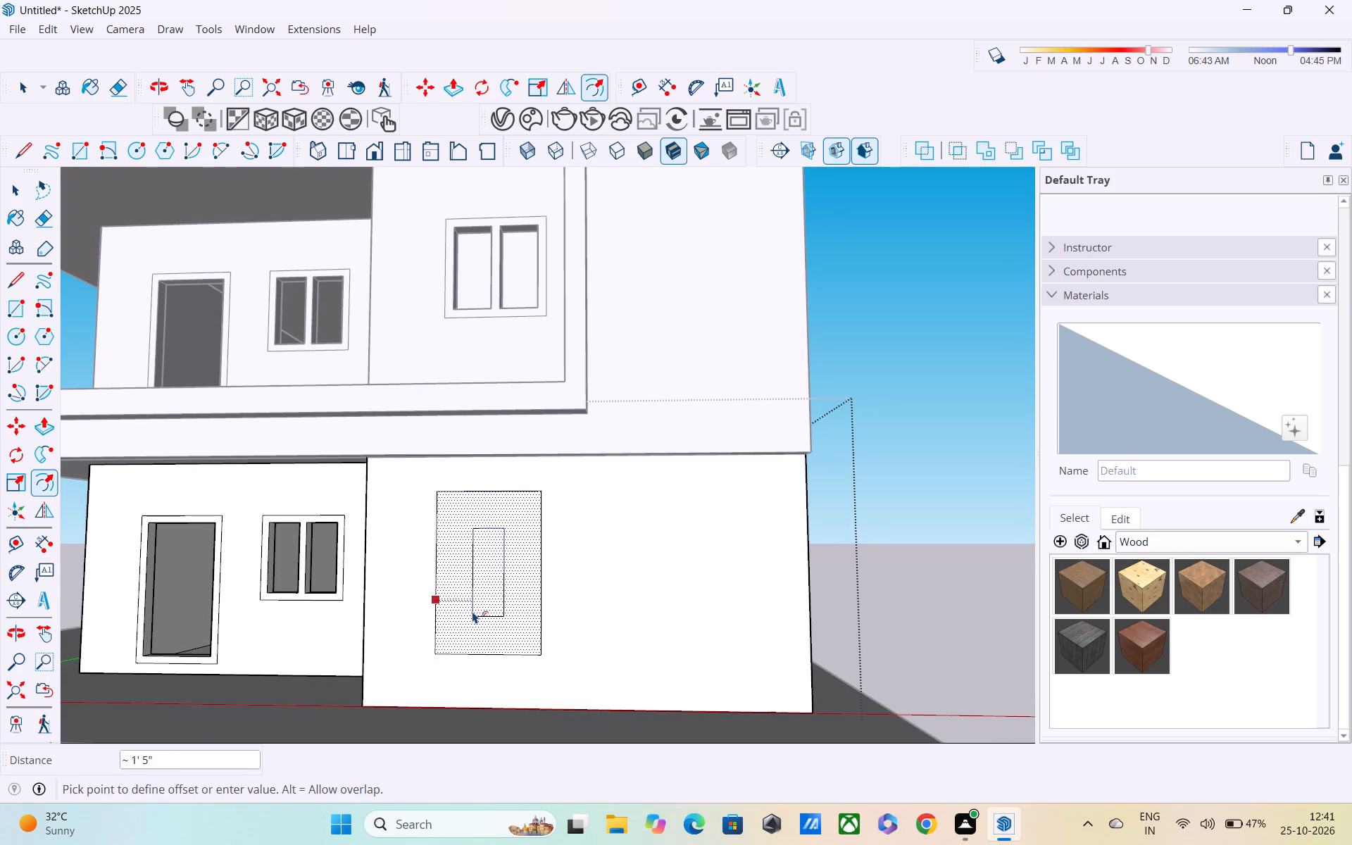
type("4\"")
key("Return")
key("space")
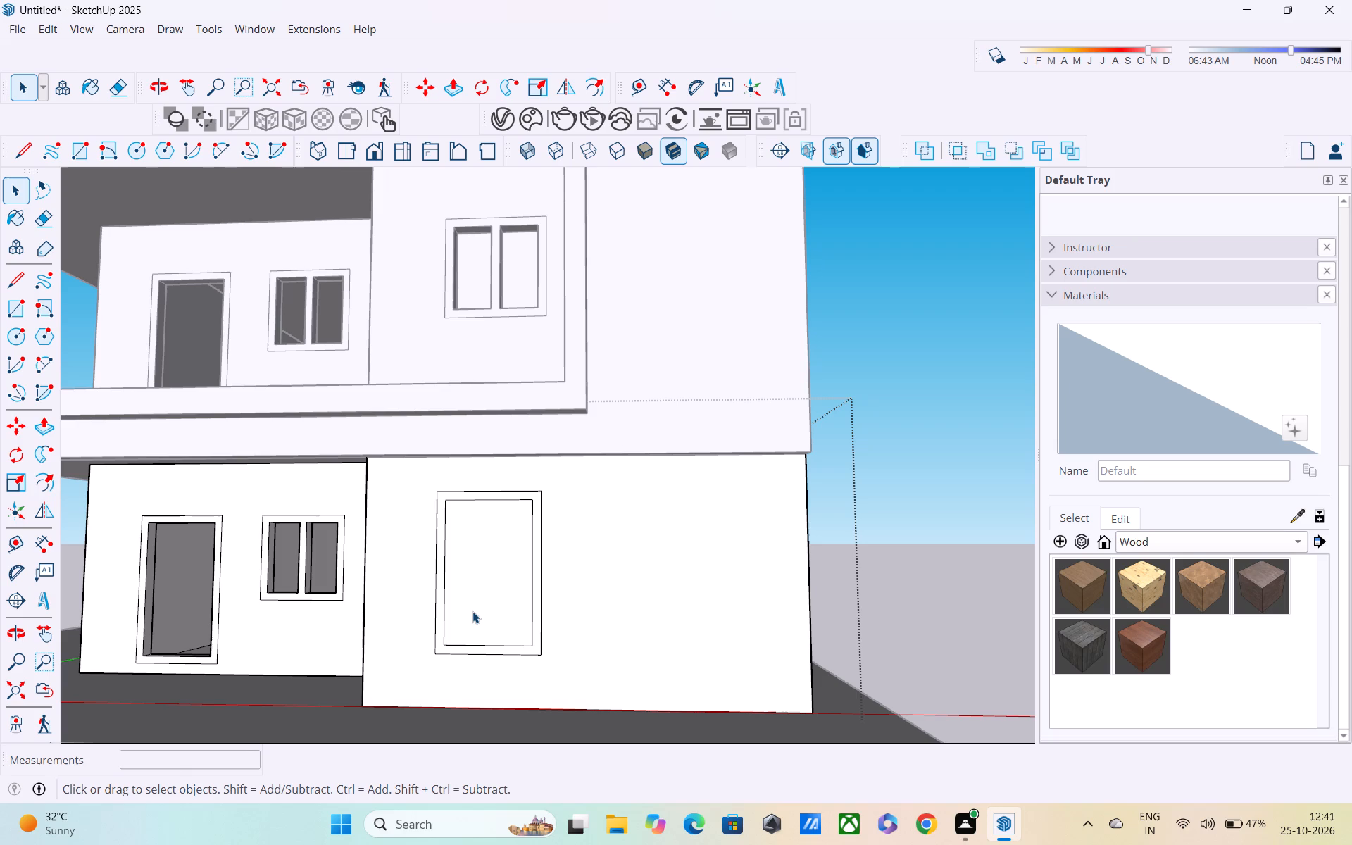
Copy the inner frame's vertical edge across to the opposite side, dividing the distance by 2 for a centre line.
left_click(442, 587)
key("m")
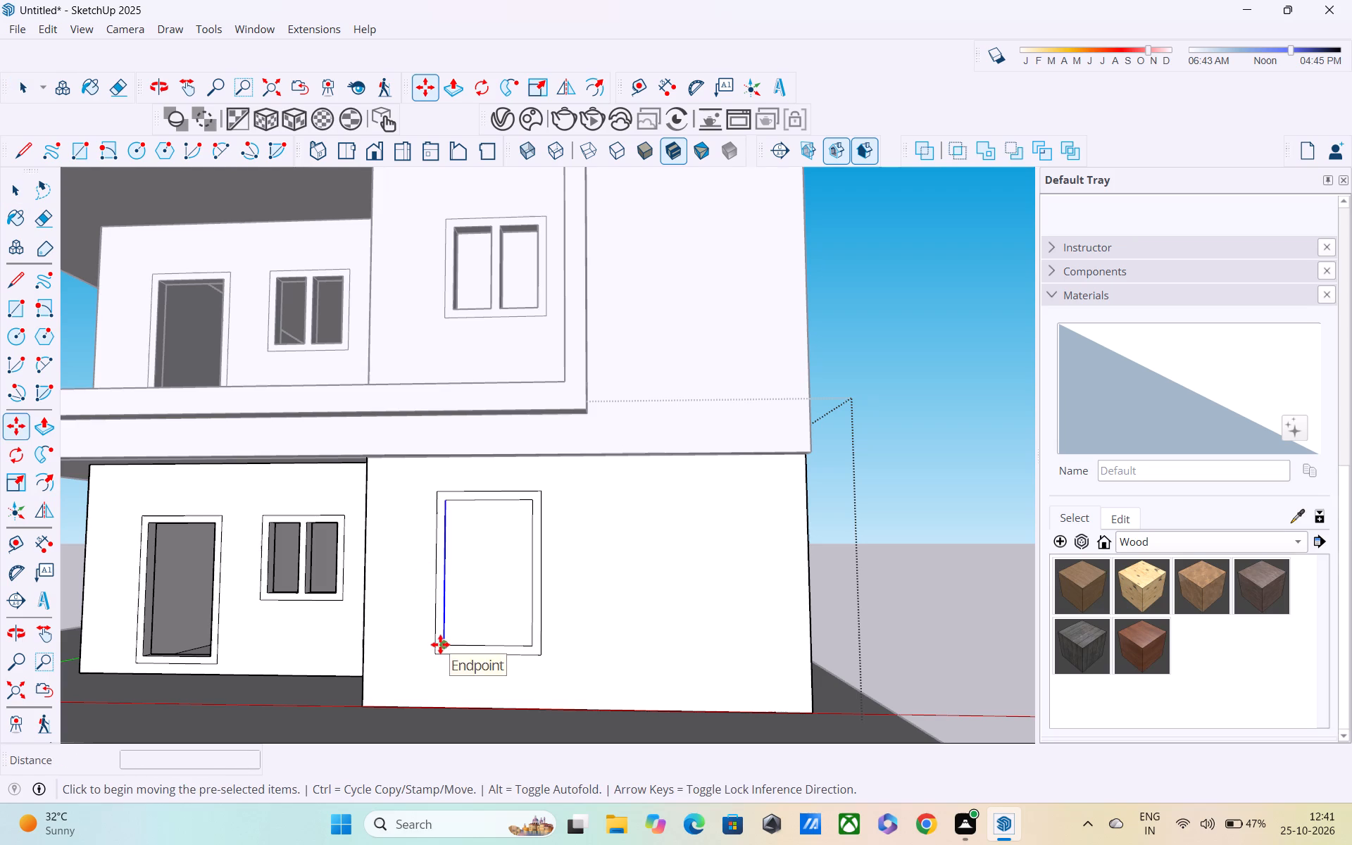
left_click(440, 644)
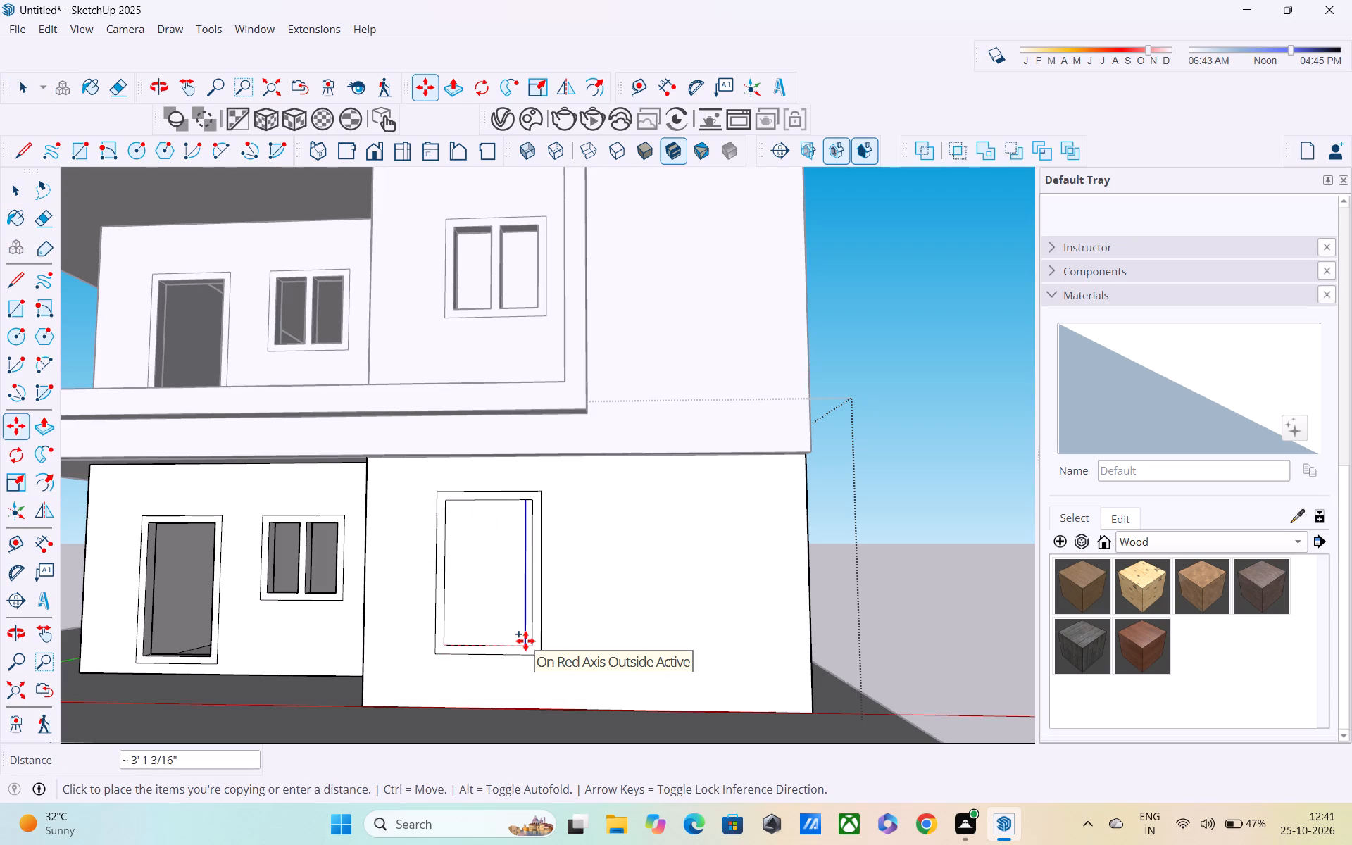
left_click(534, 643)
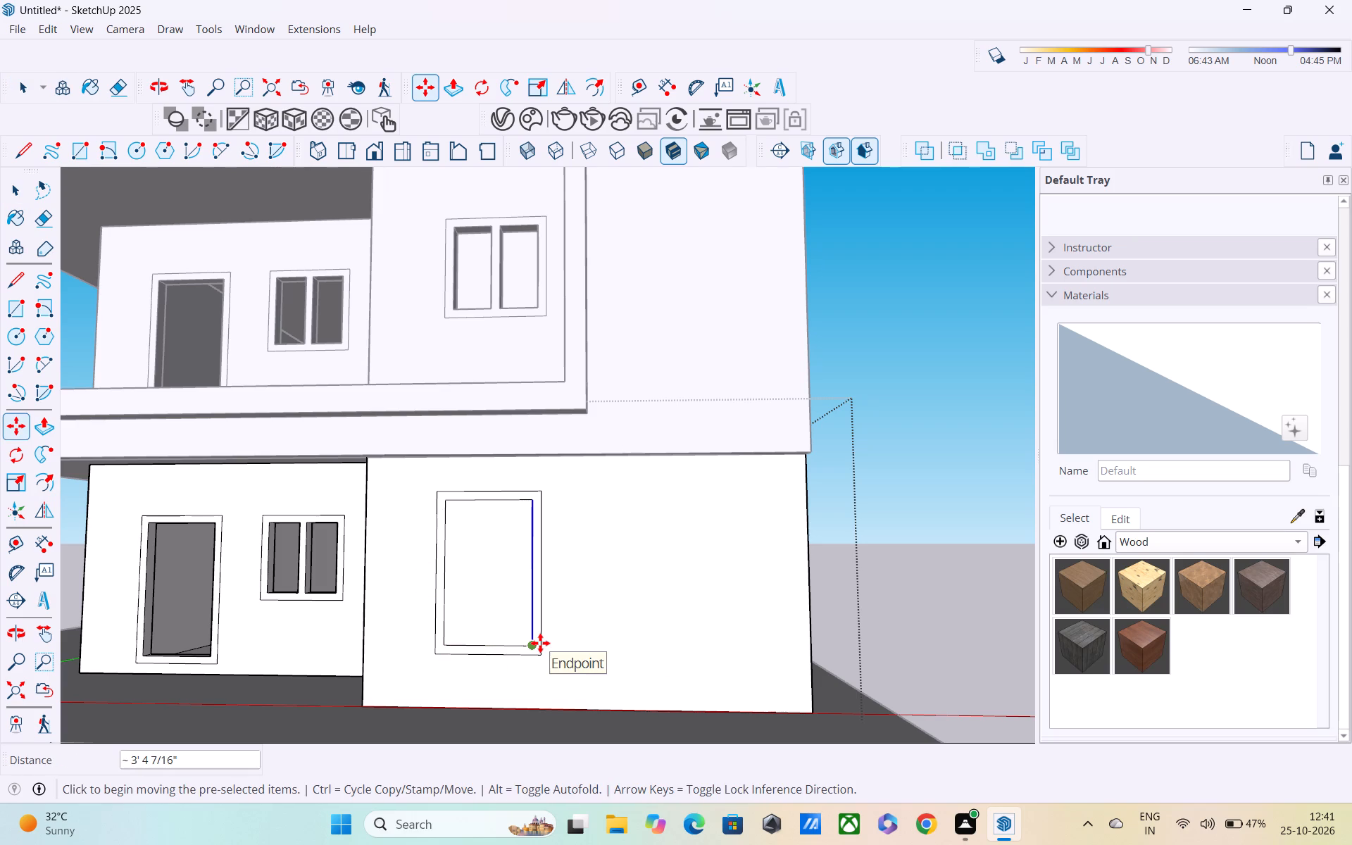
type("/2")
key("Return")
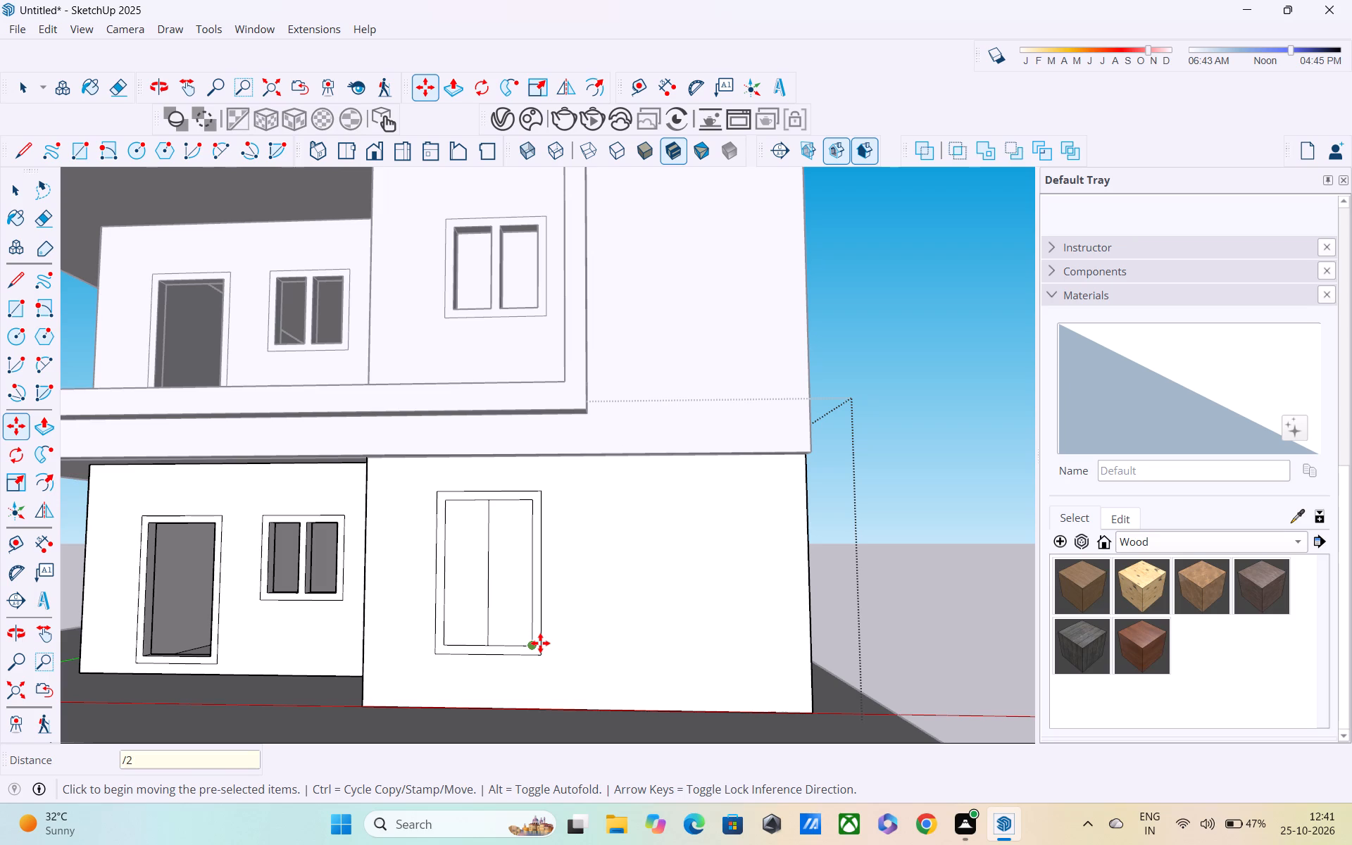
key("space")
Copy the window's vertical centre line 4" along the red axis to outline the middle mullion.
scroll(518, 529, "up", 3)
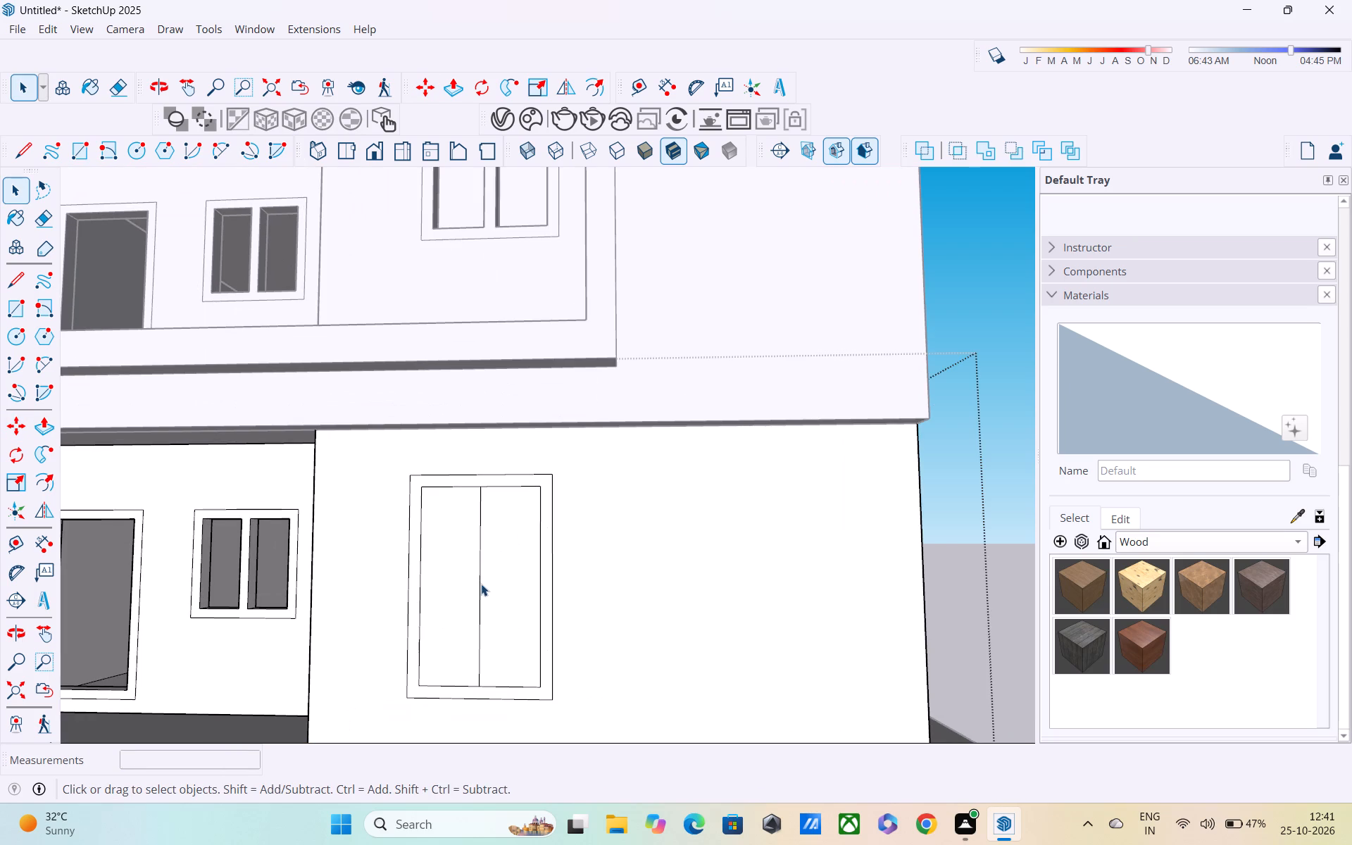
left_click(481, 584)
key("m")
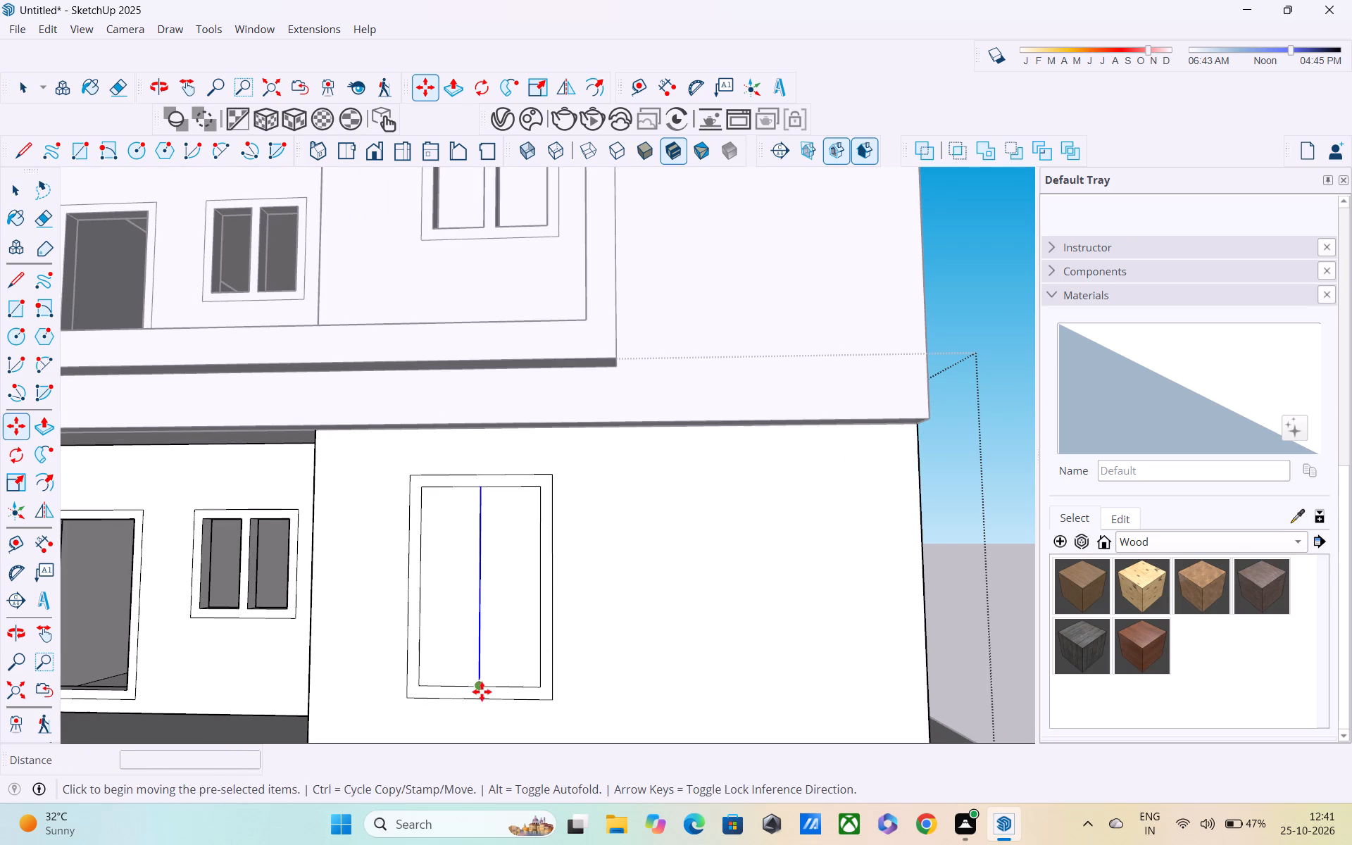
left_click(477, 685)
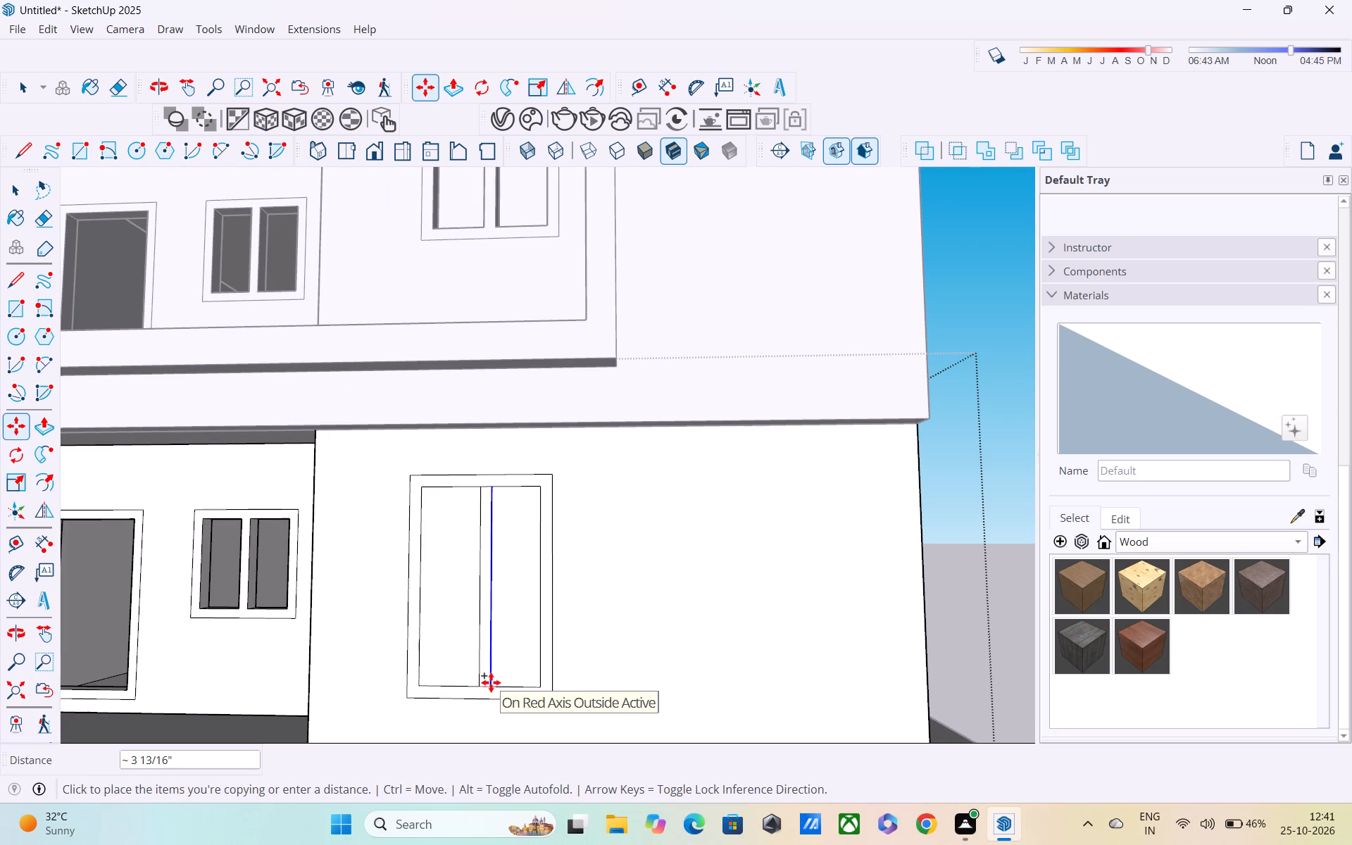
type("4\"")
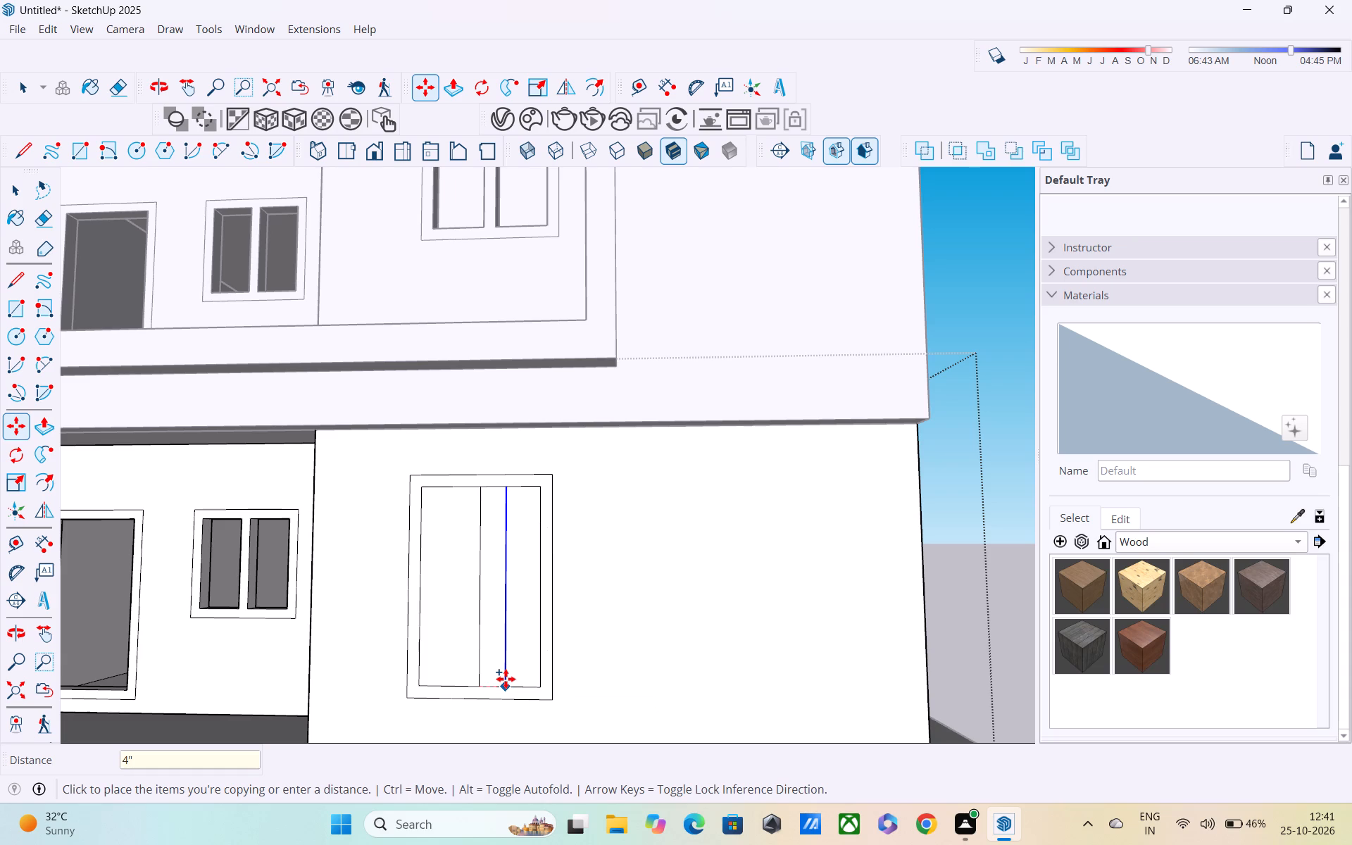
key("Return")
key("space")
Erase the short inner-frame segments between the two mullion lines at the window's head and sill.
type("R")
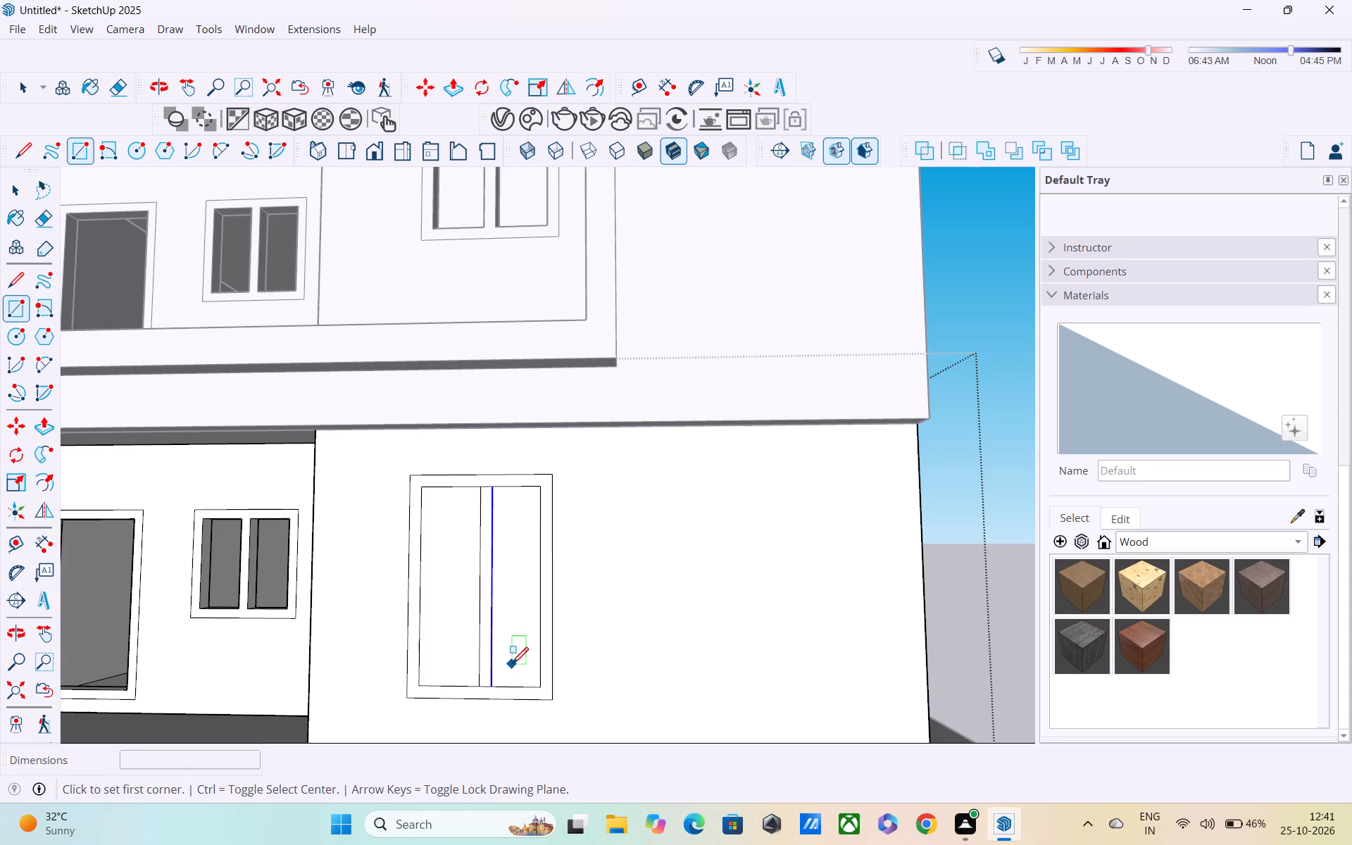
key("e")
scroll(508, 628, "up", 5)
left_click_drag(471, 390, 472, 402)
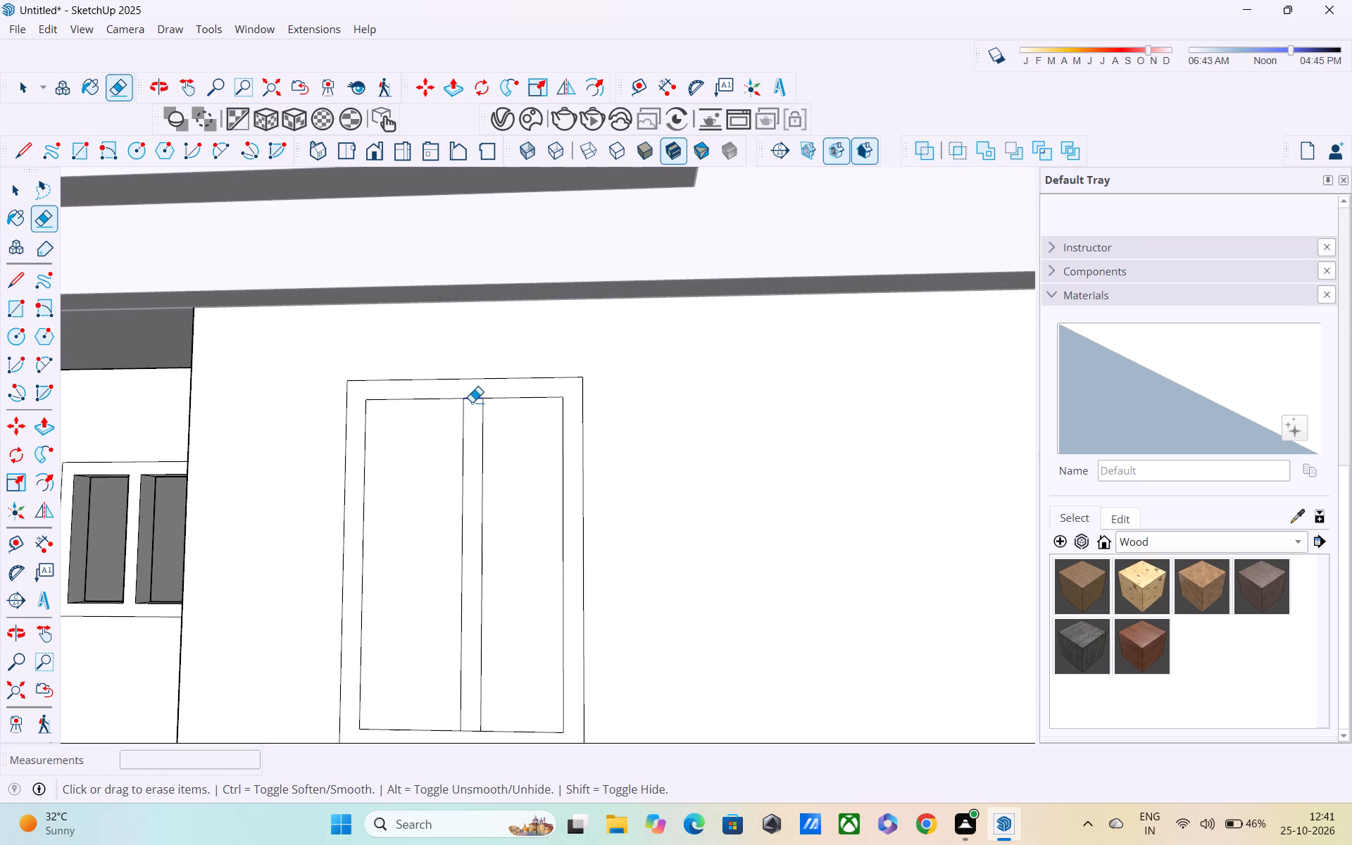
left_click_drag(472, 402, 472, 407)
middle_click_drag(489, 626, 471, 527)
middle_click_drag(489, 589, 476, 450, "shift")
scroll(458, 612, "up", 3)
left_click_drag(460, 563, 457, 584)
scroll(457, 584, "down", 4)
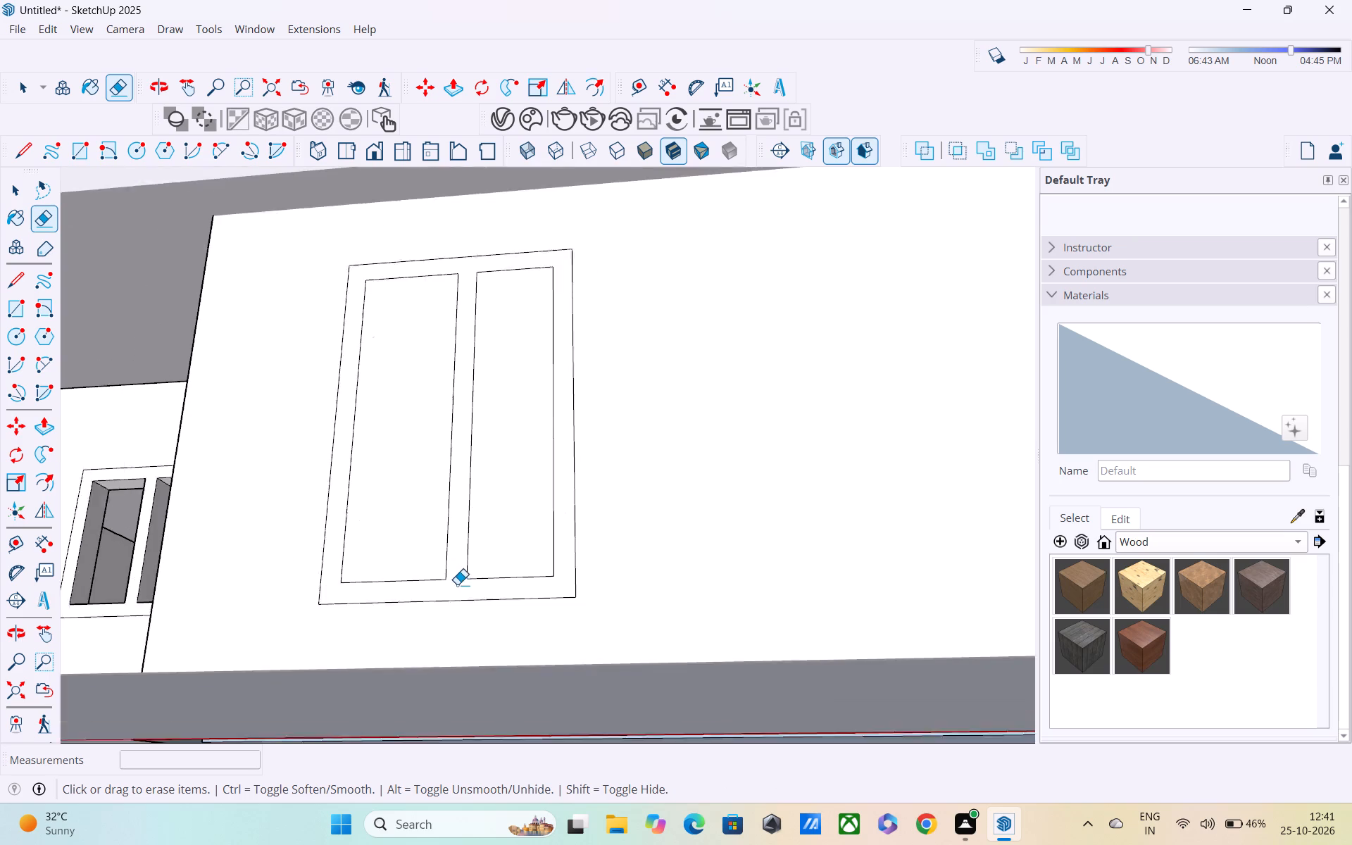
Copy the head edges of both window panes down along the blue axis by about 1' 1 5/16" for a transom line.
middle_click_drag(456, 585, 492, 677)
scroll(492, 676, "down", 4)
middle_click_drag(465, 566, 484, 634)
key("space")
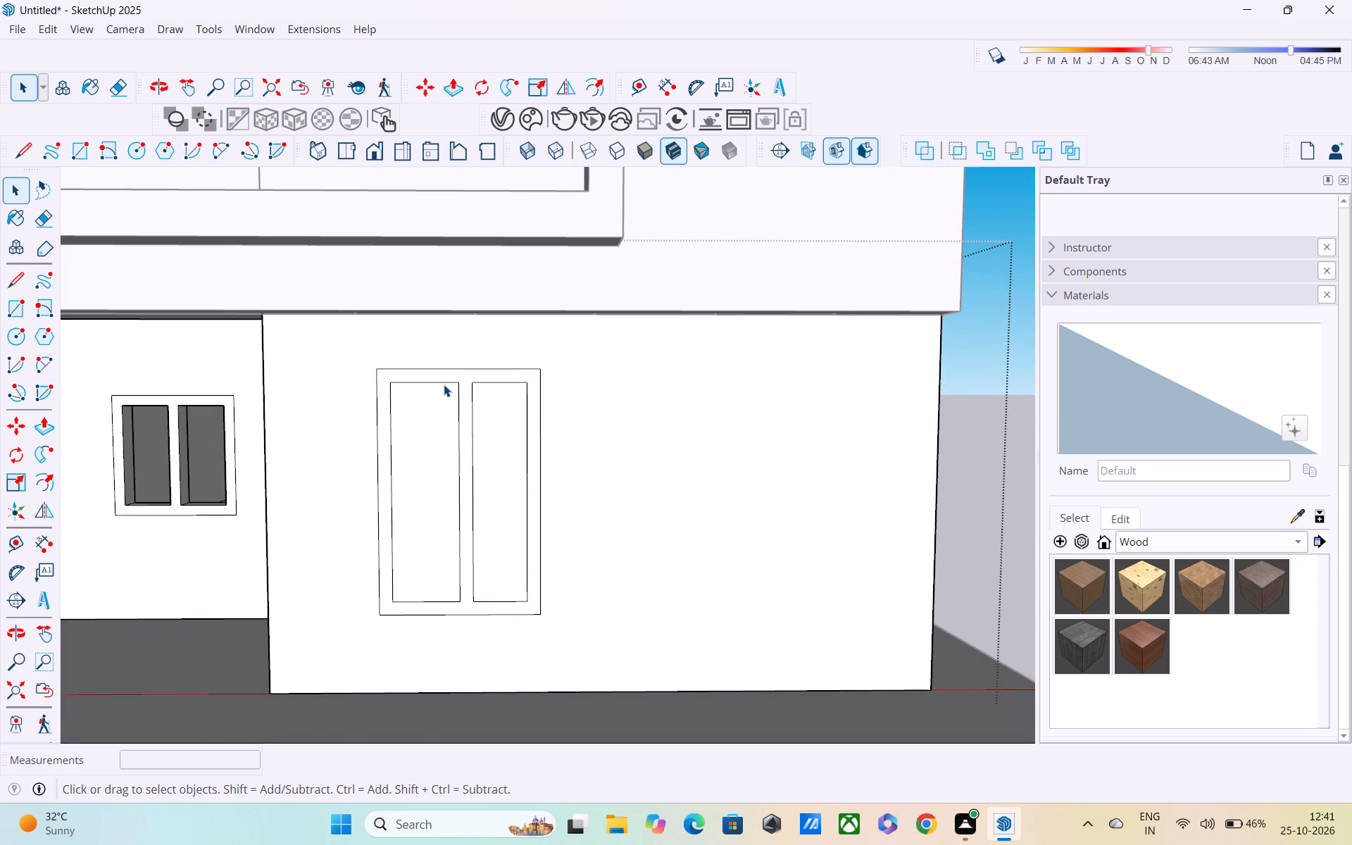
left_click(444, 383)
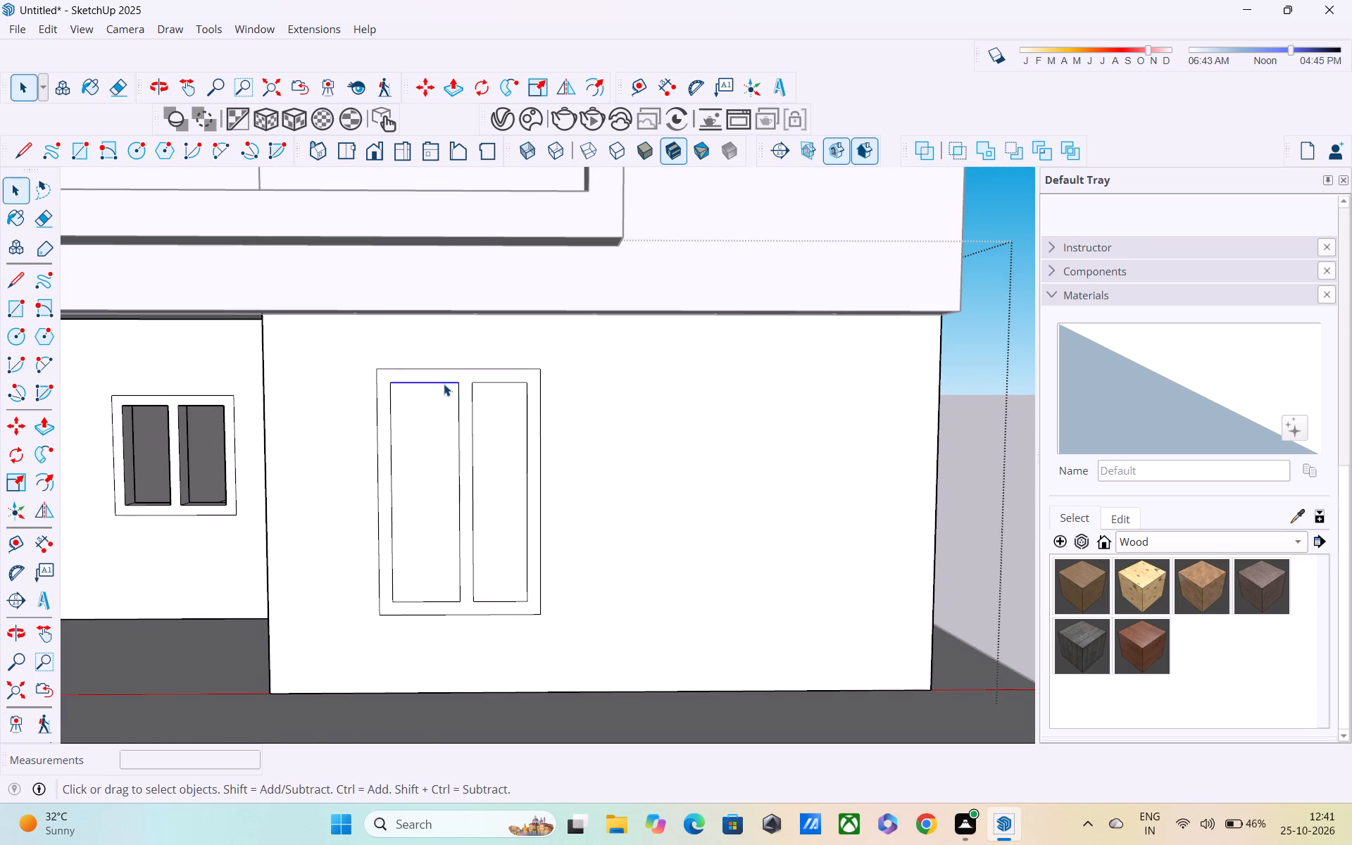
left_click(508, 382)
left_click(447, 382, "shift")
key("m")
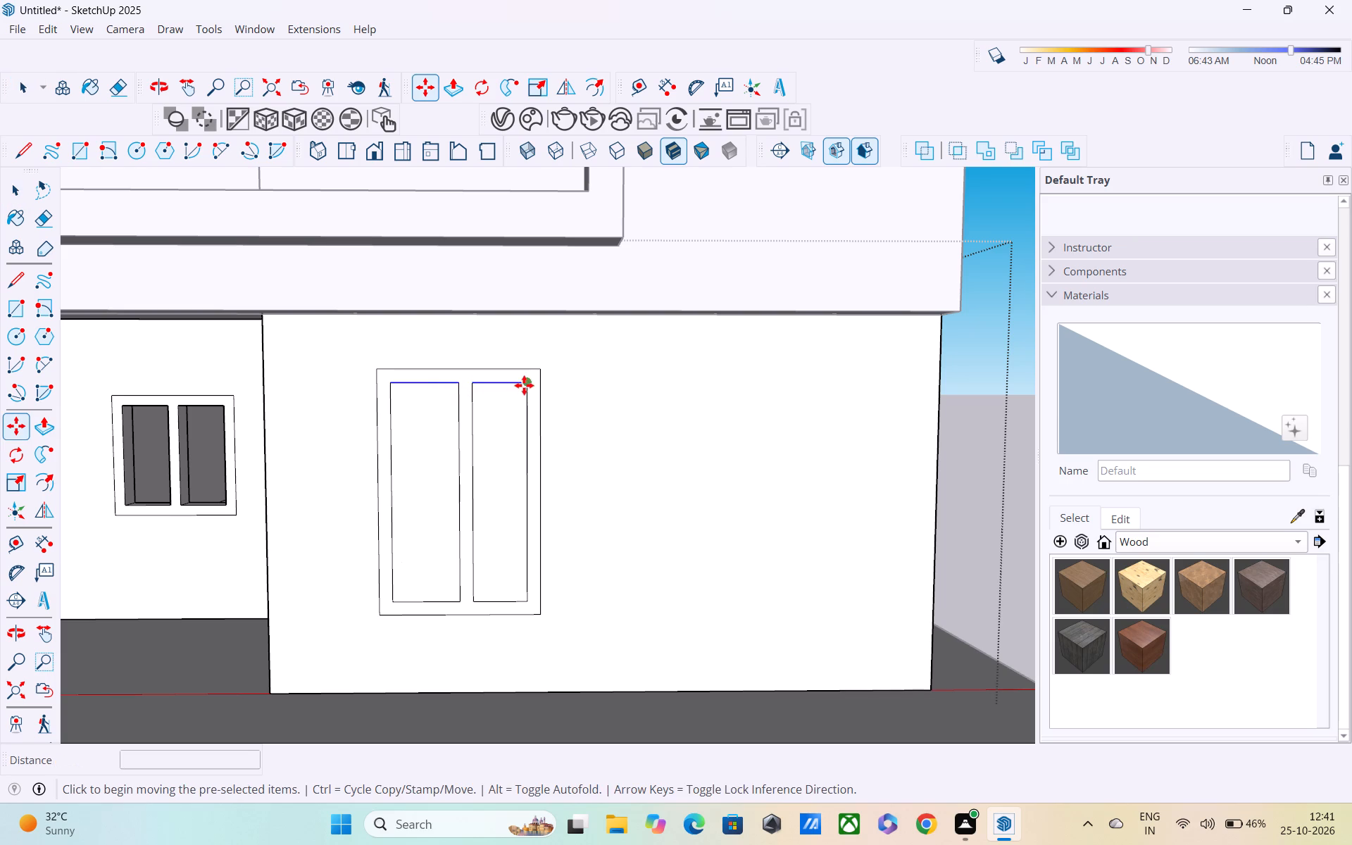
left_click(524, 385)
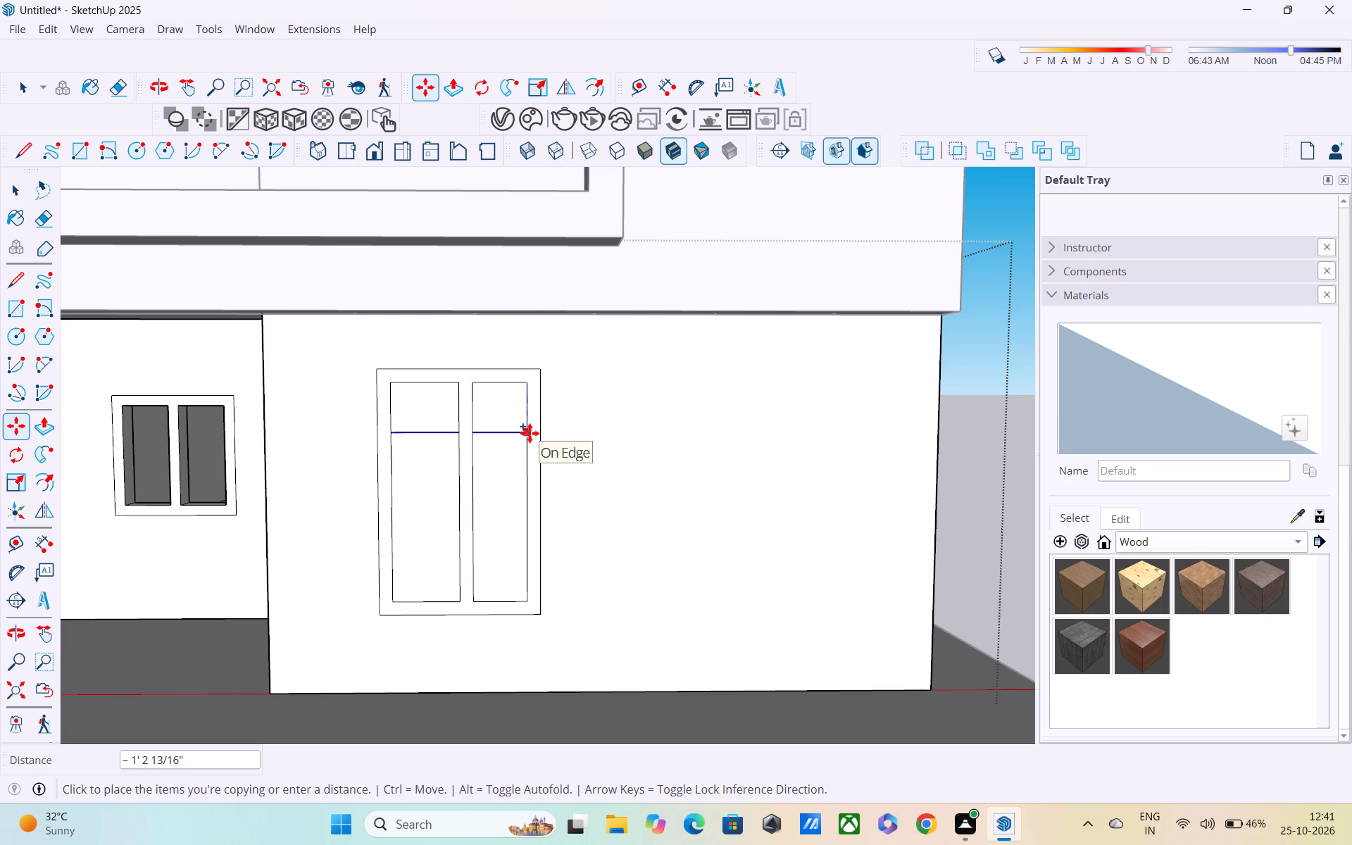
left_click(530, 427)
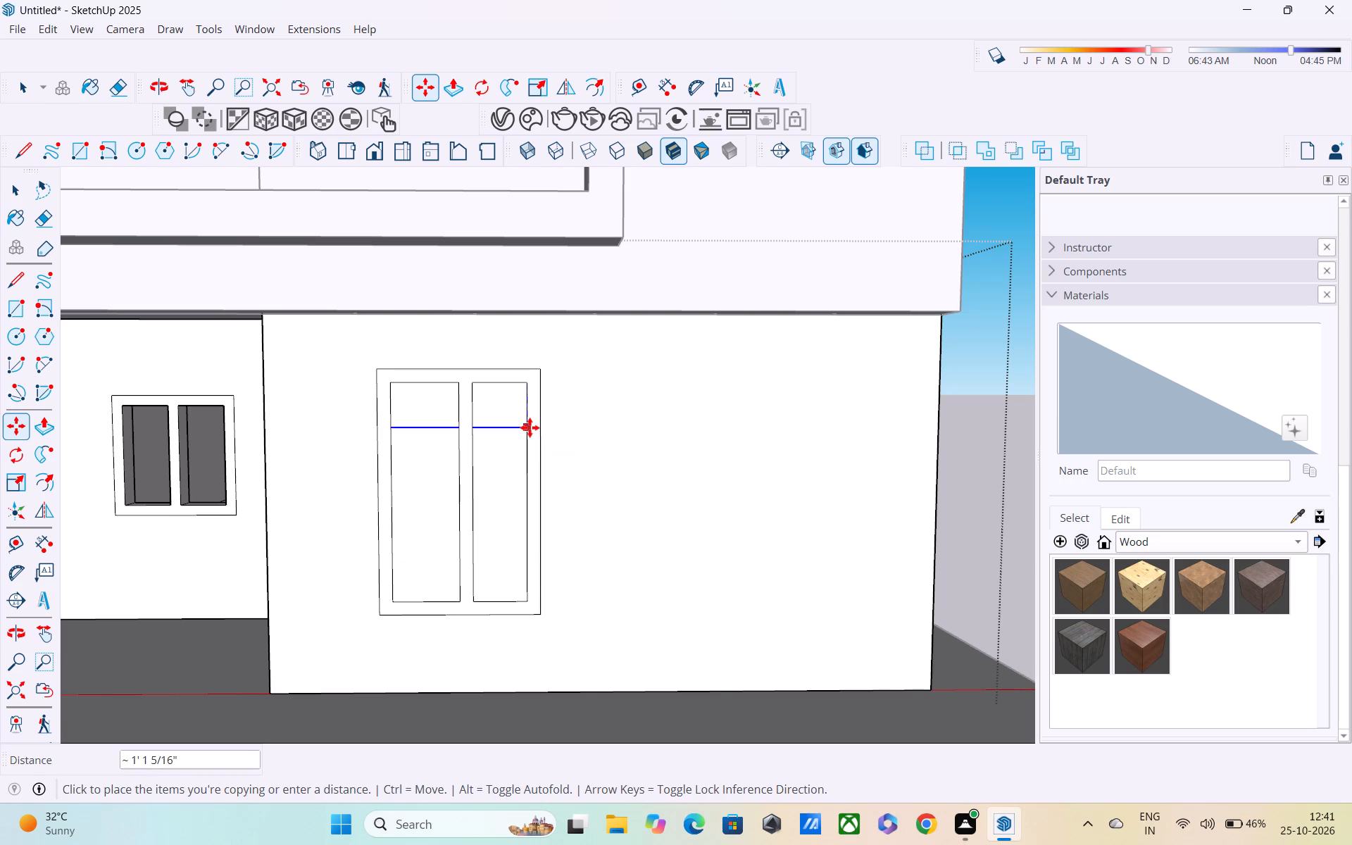
left_click(530, 427)
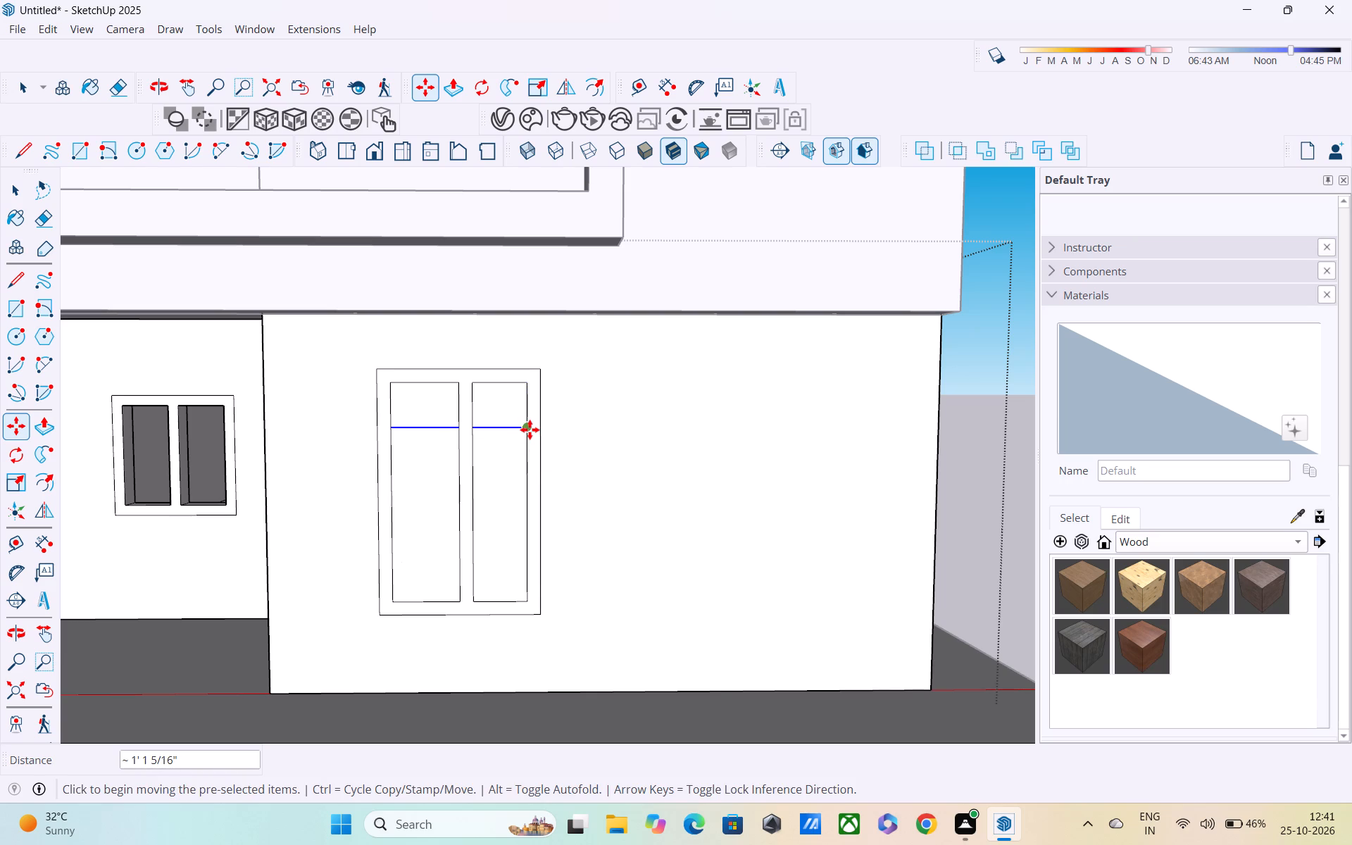
Copy the two transom lines 4" downward to outline the window's transom bar.
left_click(530, 430)
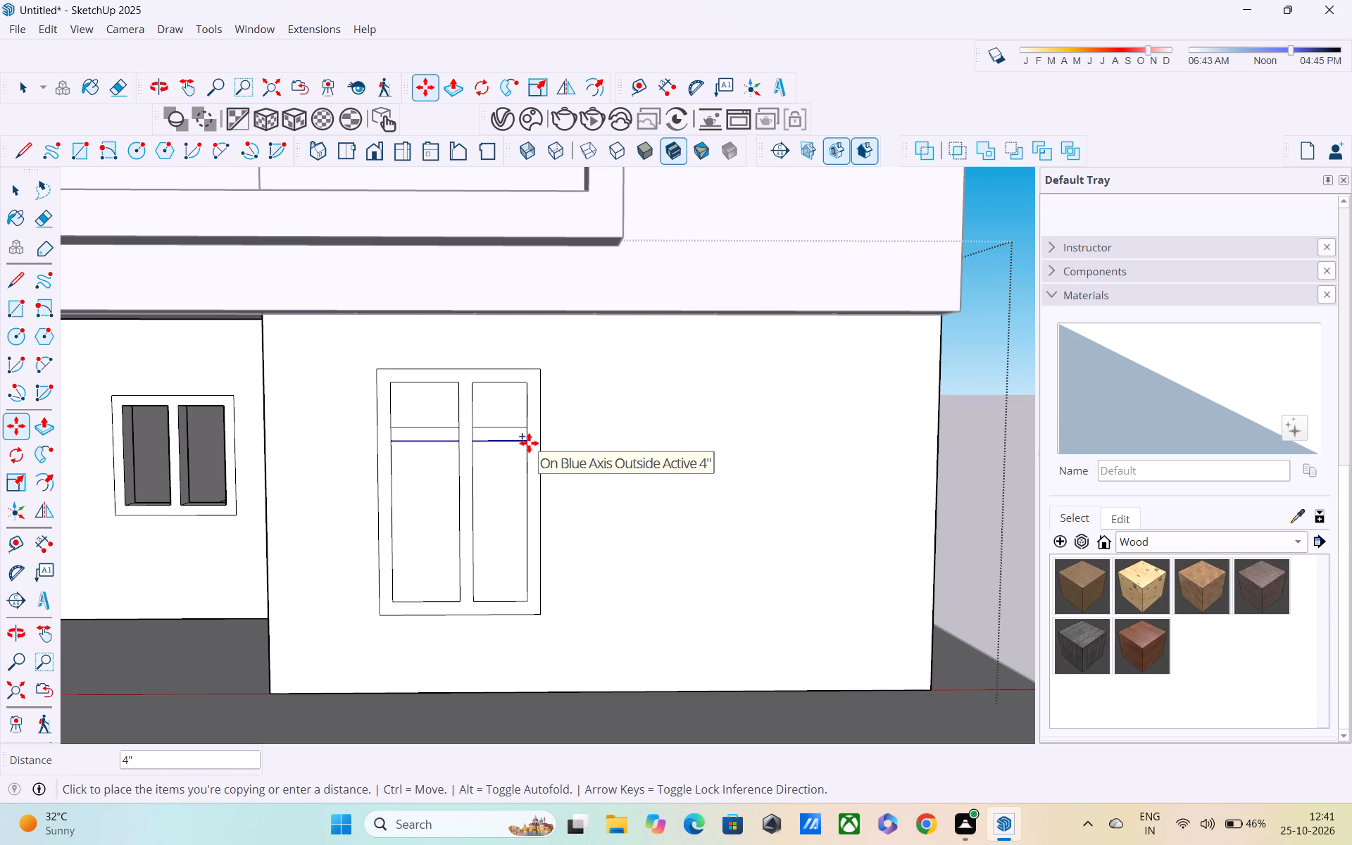
type("4\"")
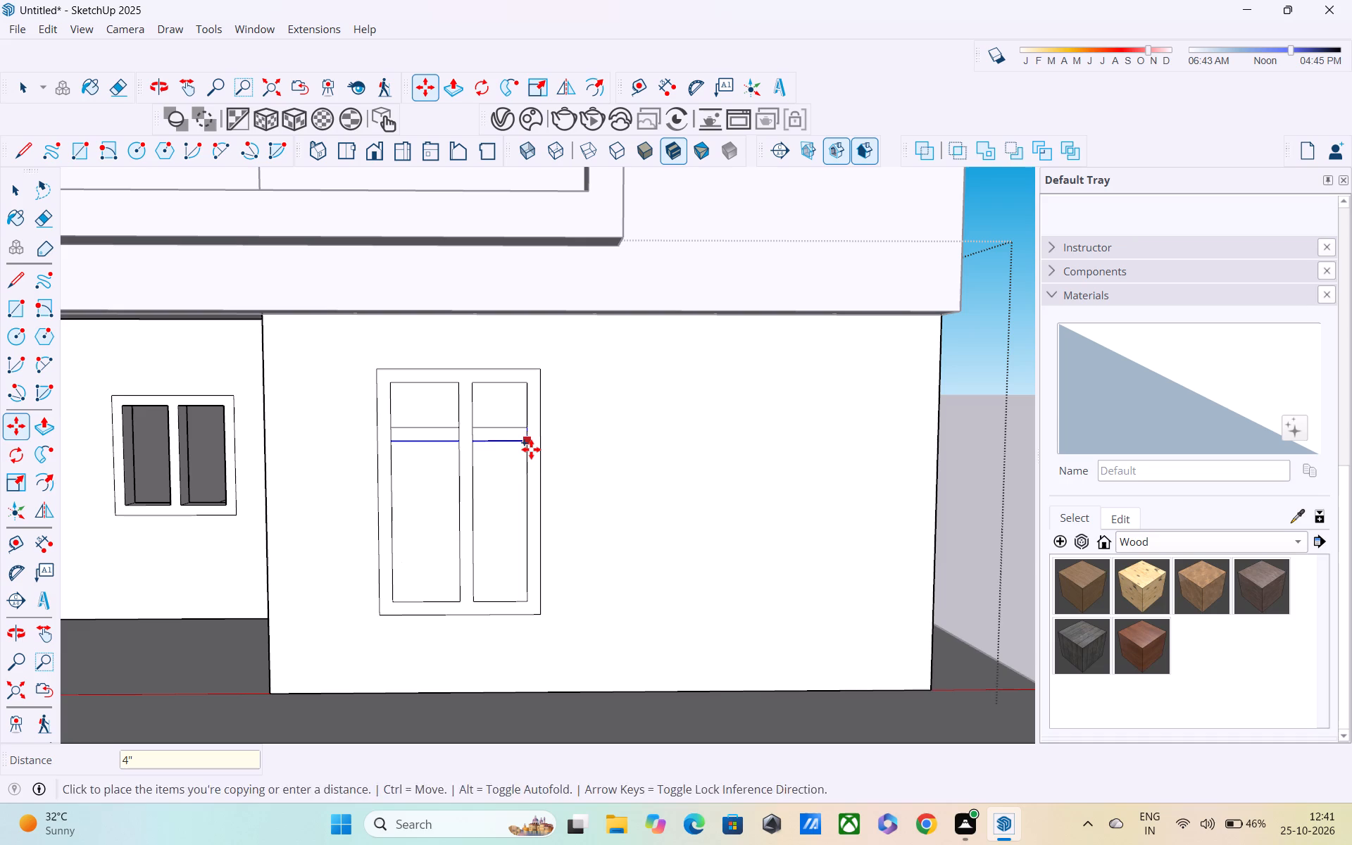
key("Return")
key("space")
scroll(532, 449, "down", 6)
left_click(942, 258)
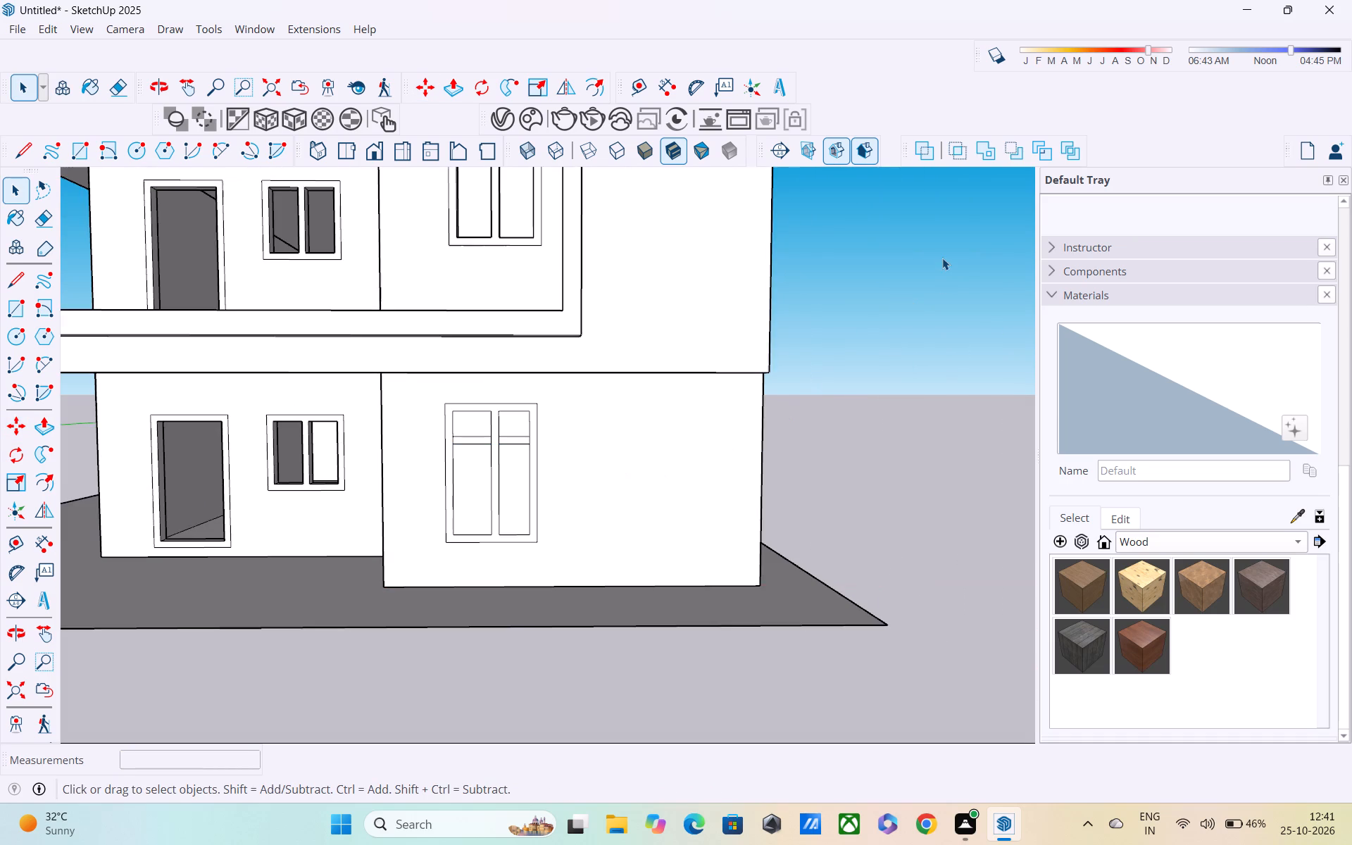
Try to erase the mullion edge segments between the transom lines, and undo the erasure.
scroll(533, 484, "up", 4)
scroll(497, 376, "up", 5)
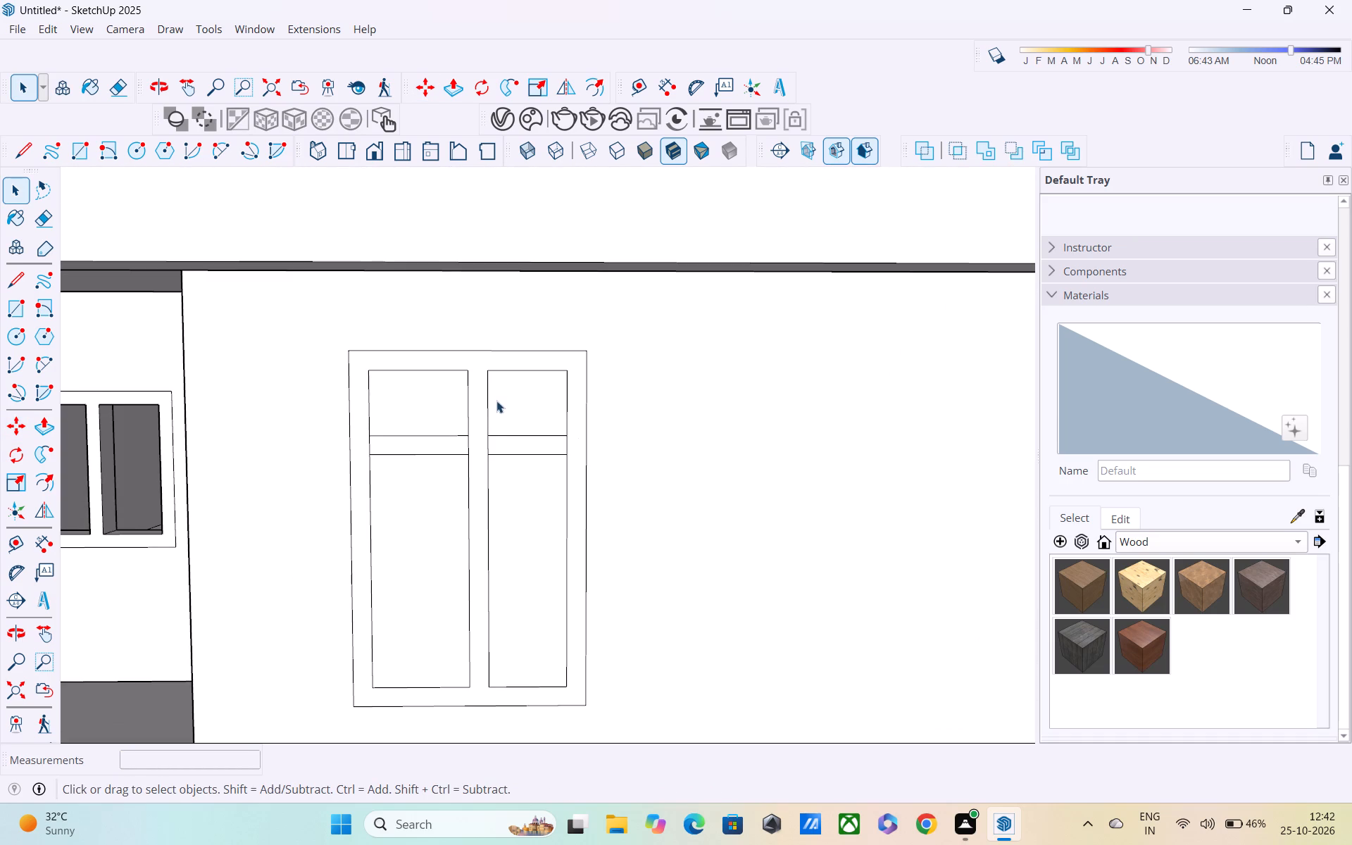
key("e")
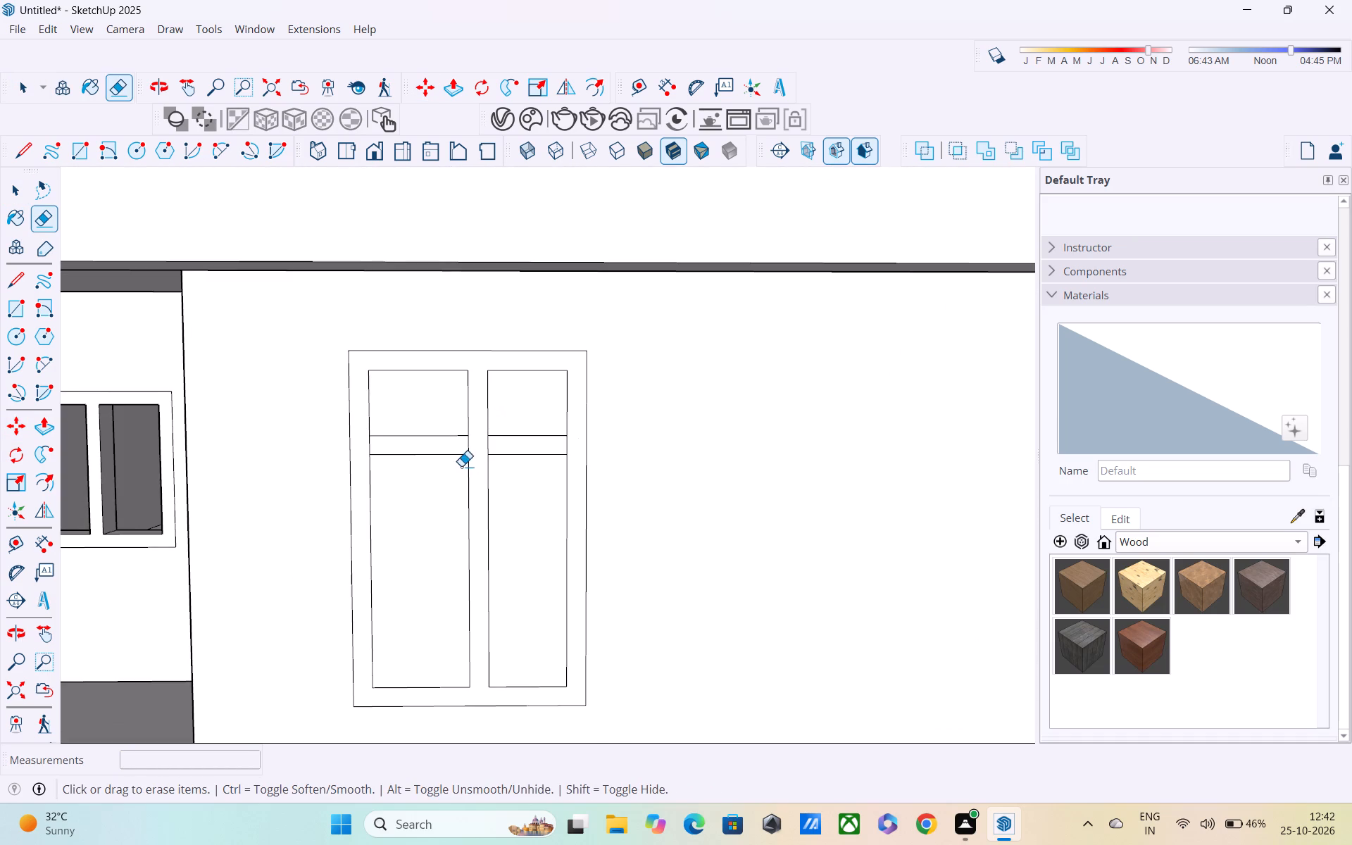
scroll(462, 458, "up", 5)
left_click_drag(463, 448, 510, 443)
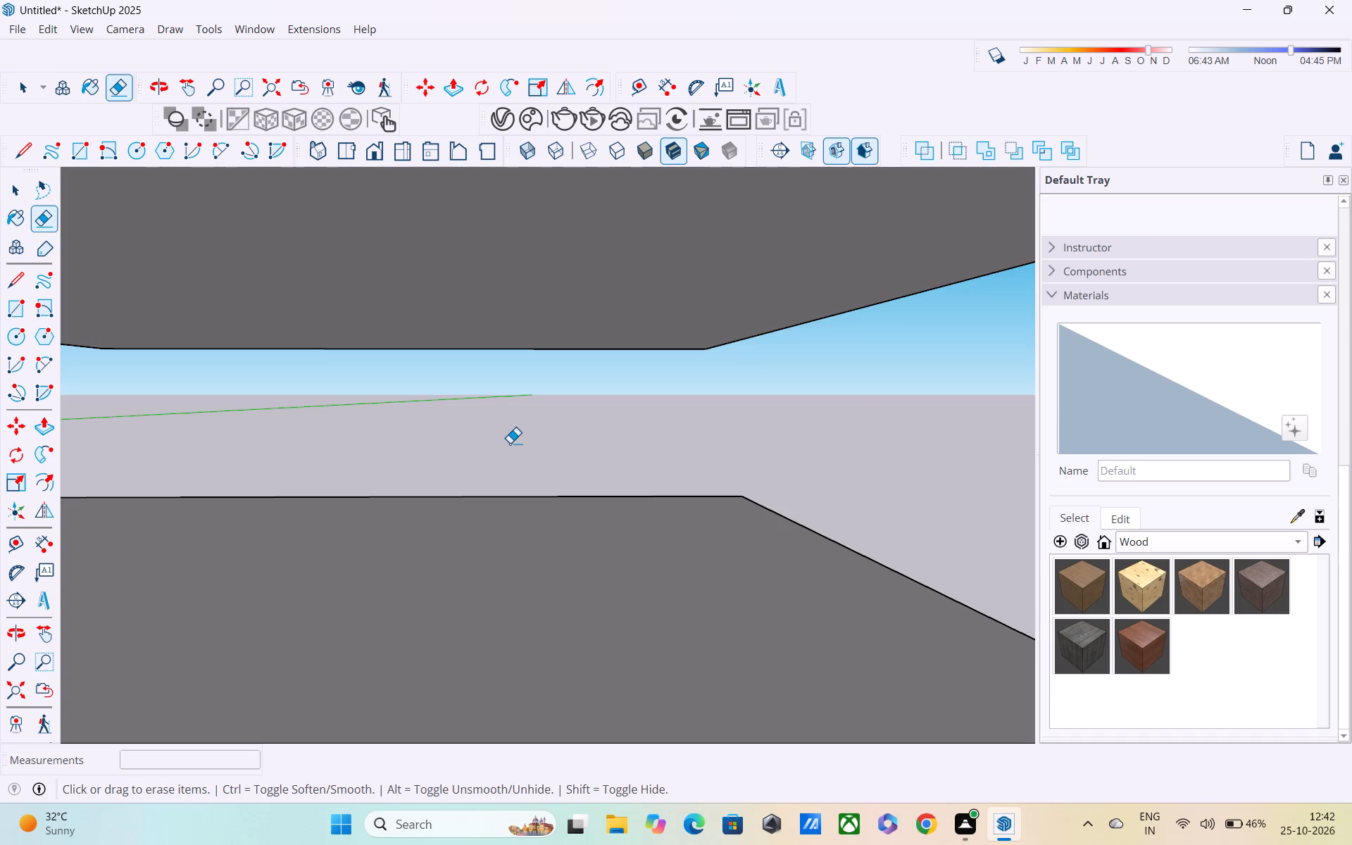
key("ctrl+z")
Inside the ground-floor wall group, erase the short mullion segments between the transom lines so transom and mullion join.
scroll(511, 448, "down", 5)
key("space")
double_click(630, 414)
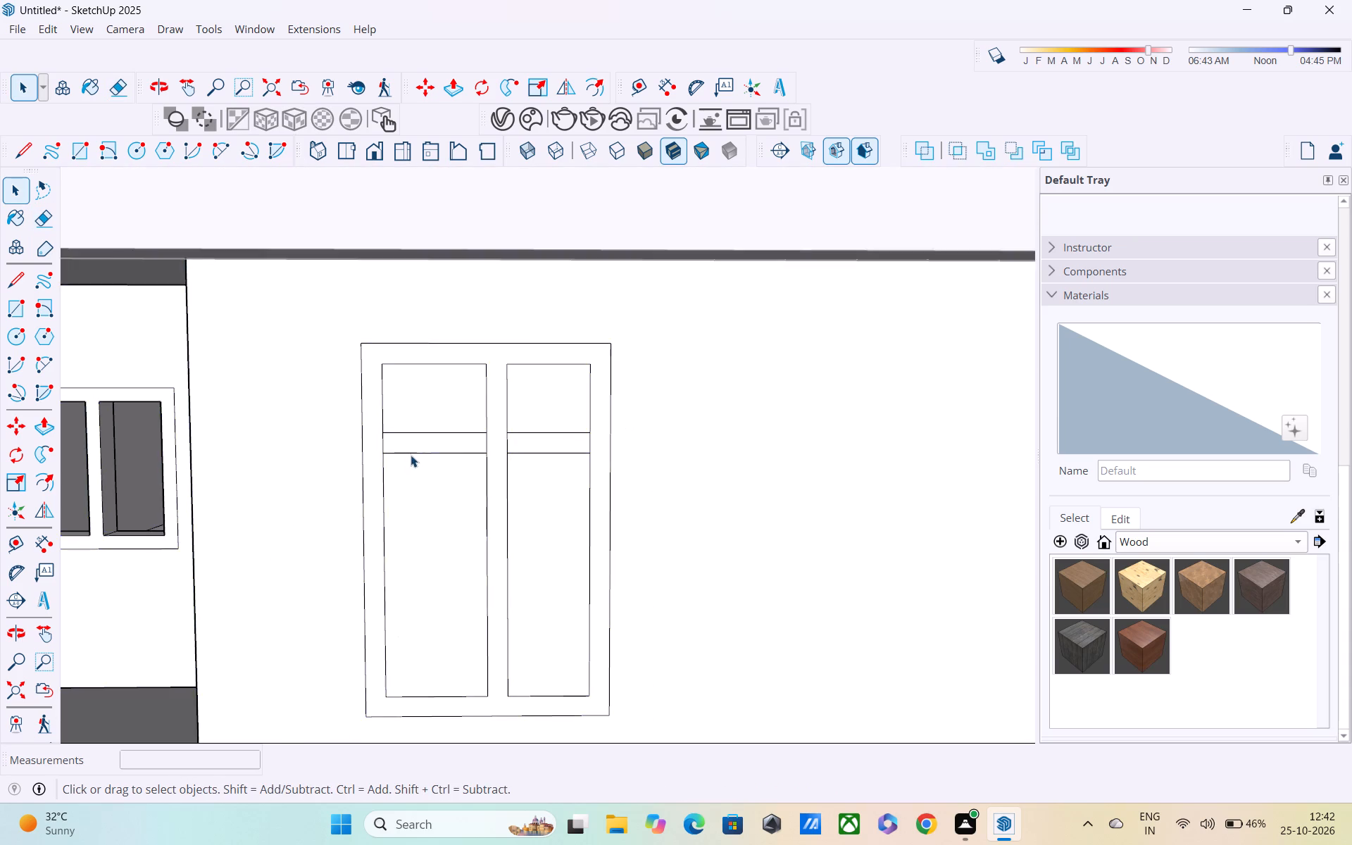
scroll(410, 456, "up", 5)
key("e")
scroll(495, 430, "up", 5)
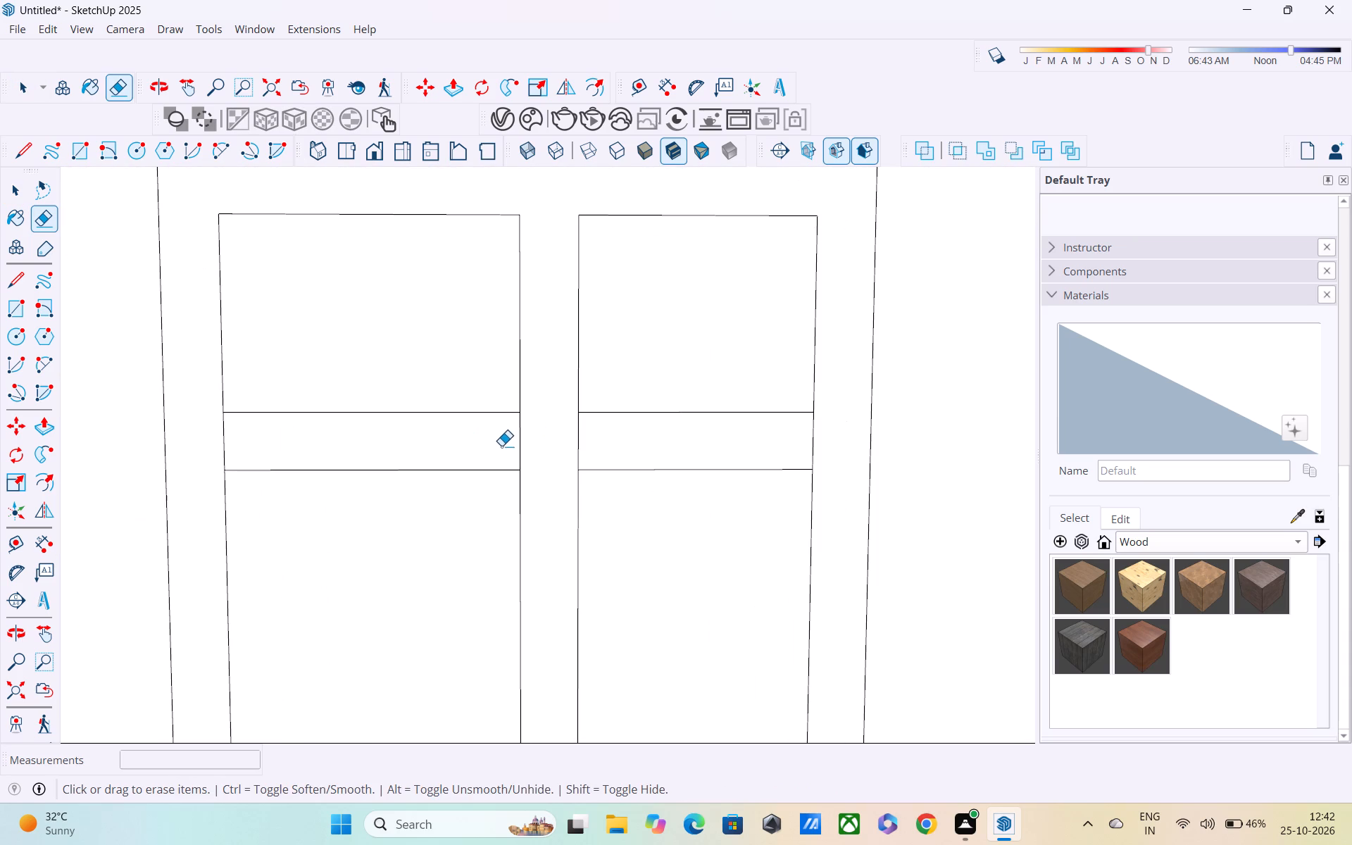
left_click_drag(501, 440, 581, 436)
scroll(582, 436, "down", 12)
scroll(656, 420, "down", 7)
middle_click_drag(725, 476, 661, 430)
scroll(663, 432, "down", 11)
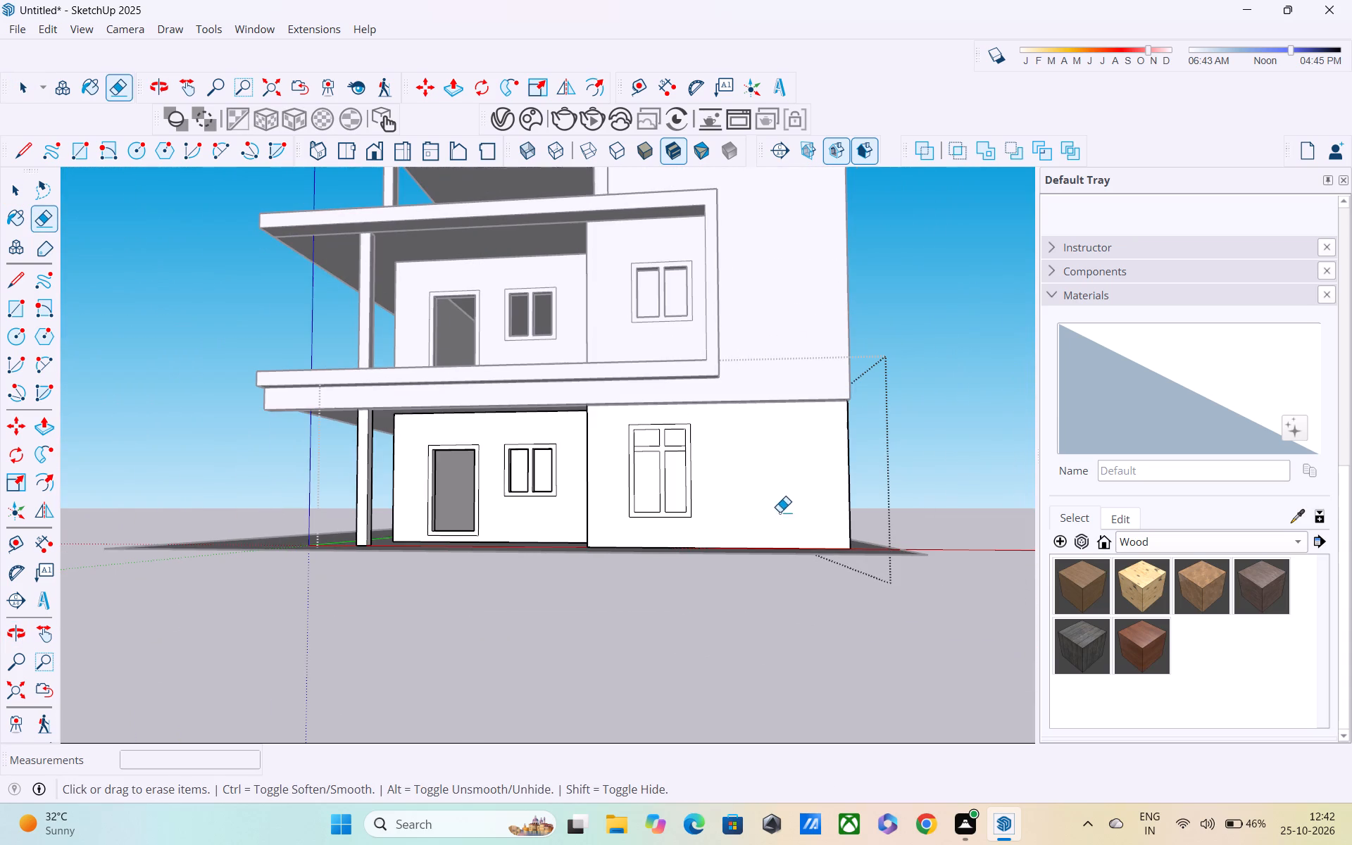
key("space")
left_click(931, 384)
Examine the divided ground-floor front window in relation to the house's front and side elevations.
middle_click_drag(595, 534, 694, 553)
scroll(695, 511, "up", 4)
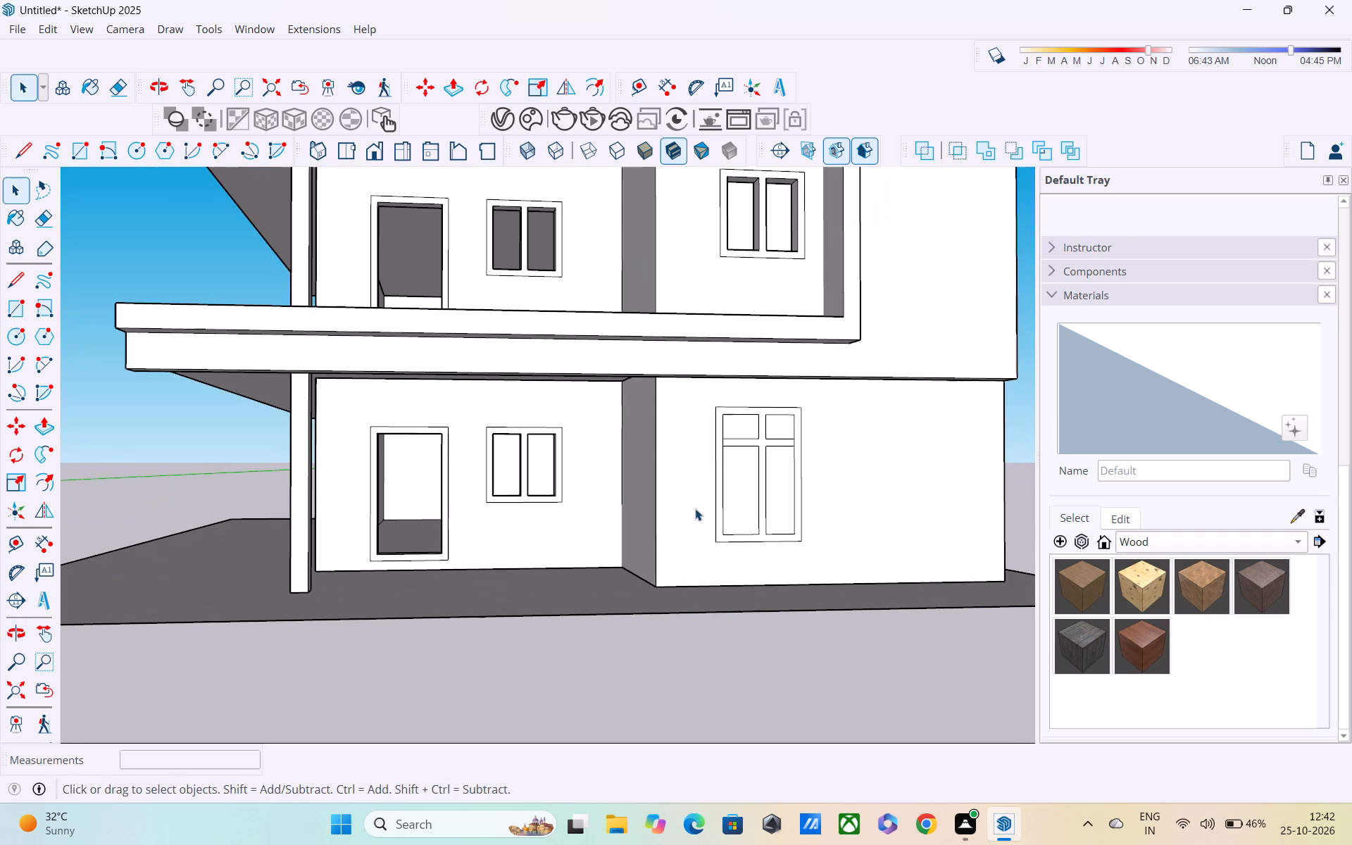
scroll(682, 515, "down", 5)
middle_click_drag(682, 515, 596, 469, "shift")
scroll(682, 515, "up", 1, "shift")
scroll(594, 468, "down", 4)
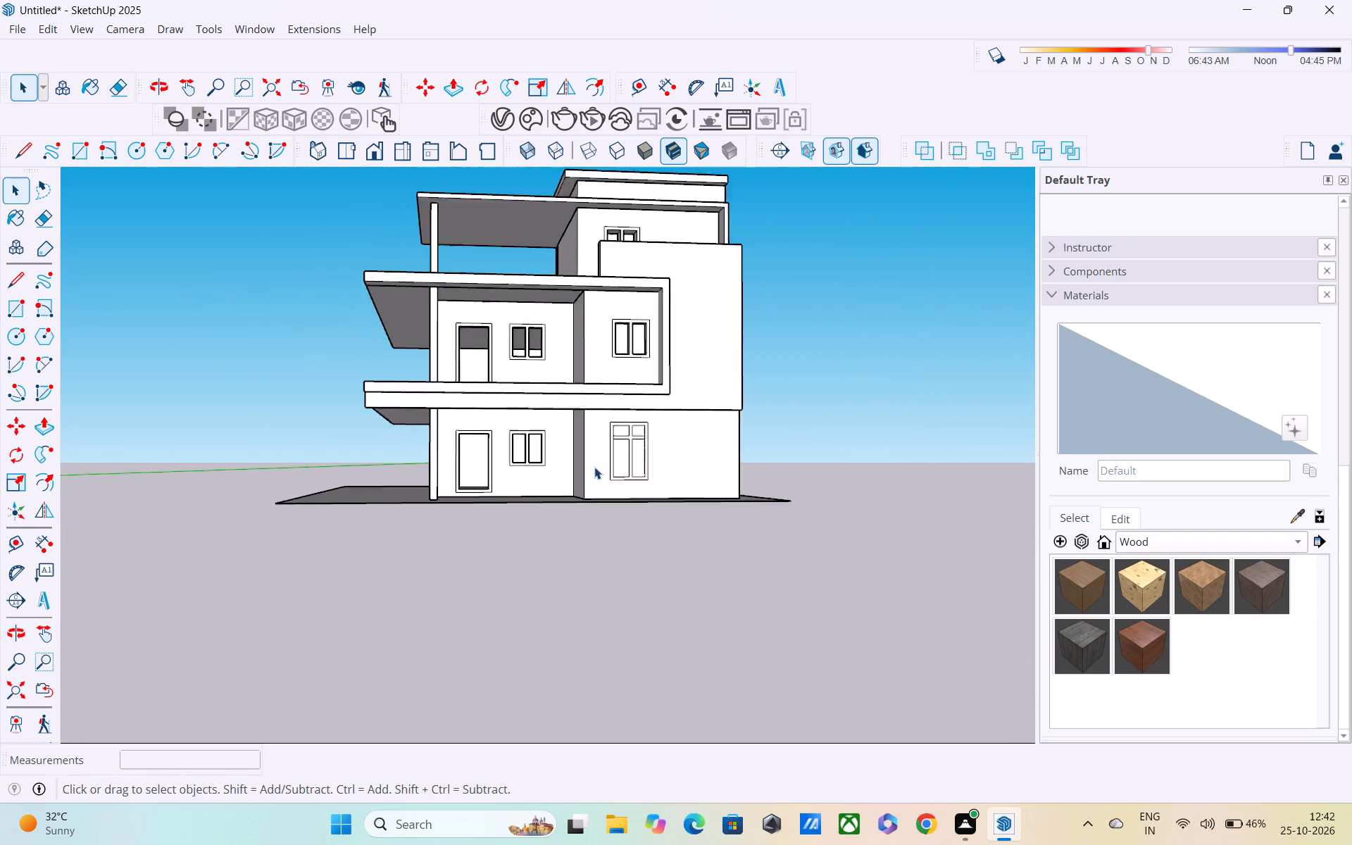
scroll(594, 467, "down", 2)
middle_click_drag(643, 470, 630, 503)
scroll(618, 495, "up", 4)
scroll(473, 465, "up", 5)
middle_click_drag(469, 445, 453, 443)
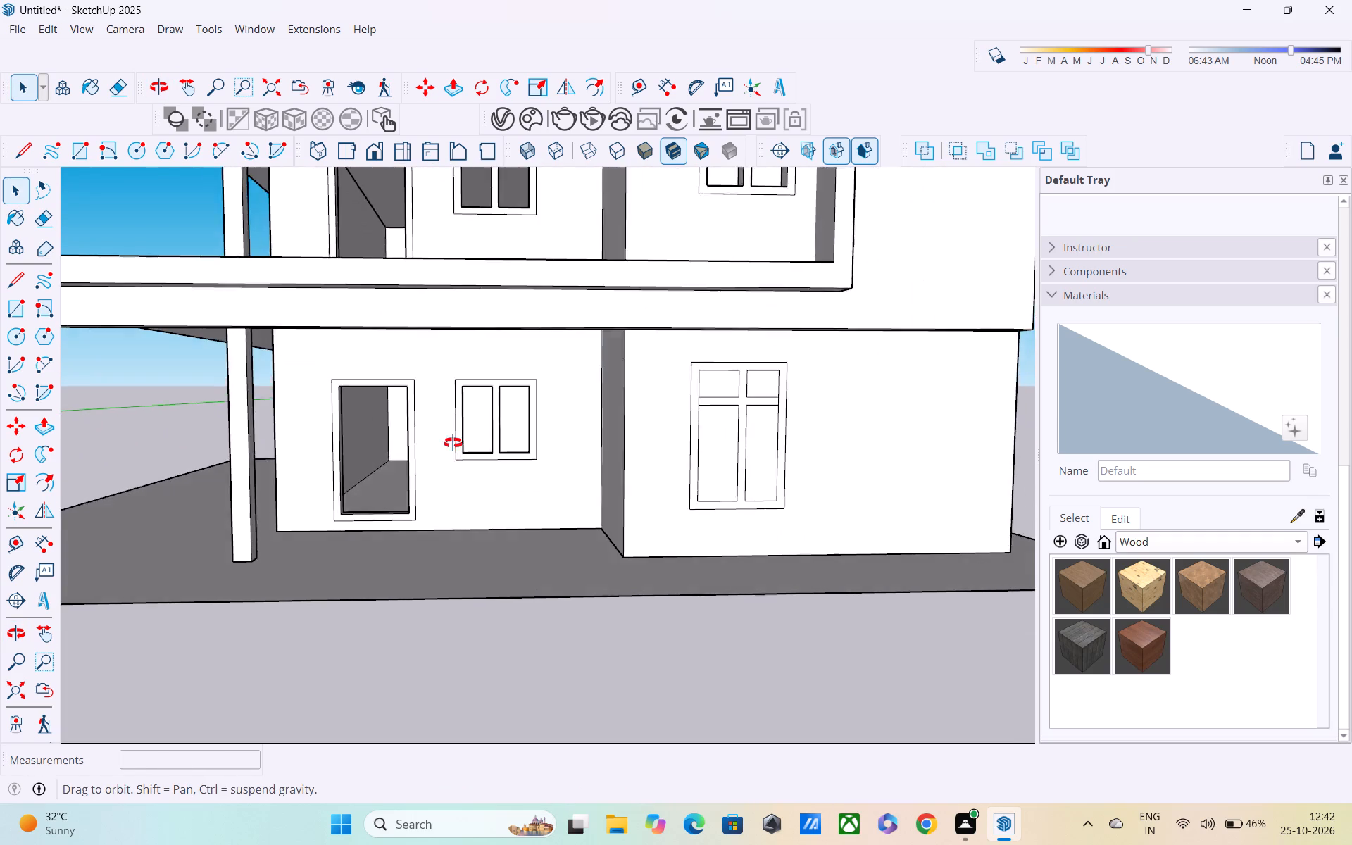
middle_click_drag(453, 443, 314, 418)
scroll(307, 413, "up", 4)
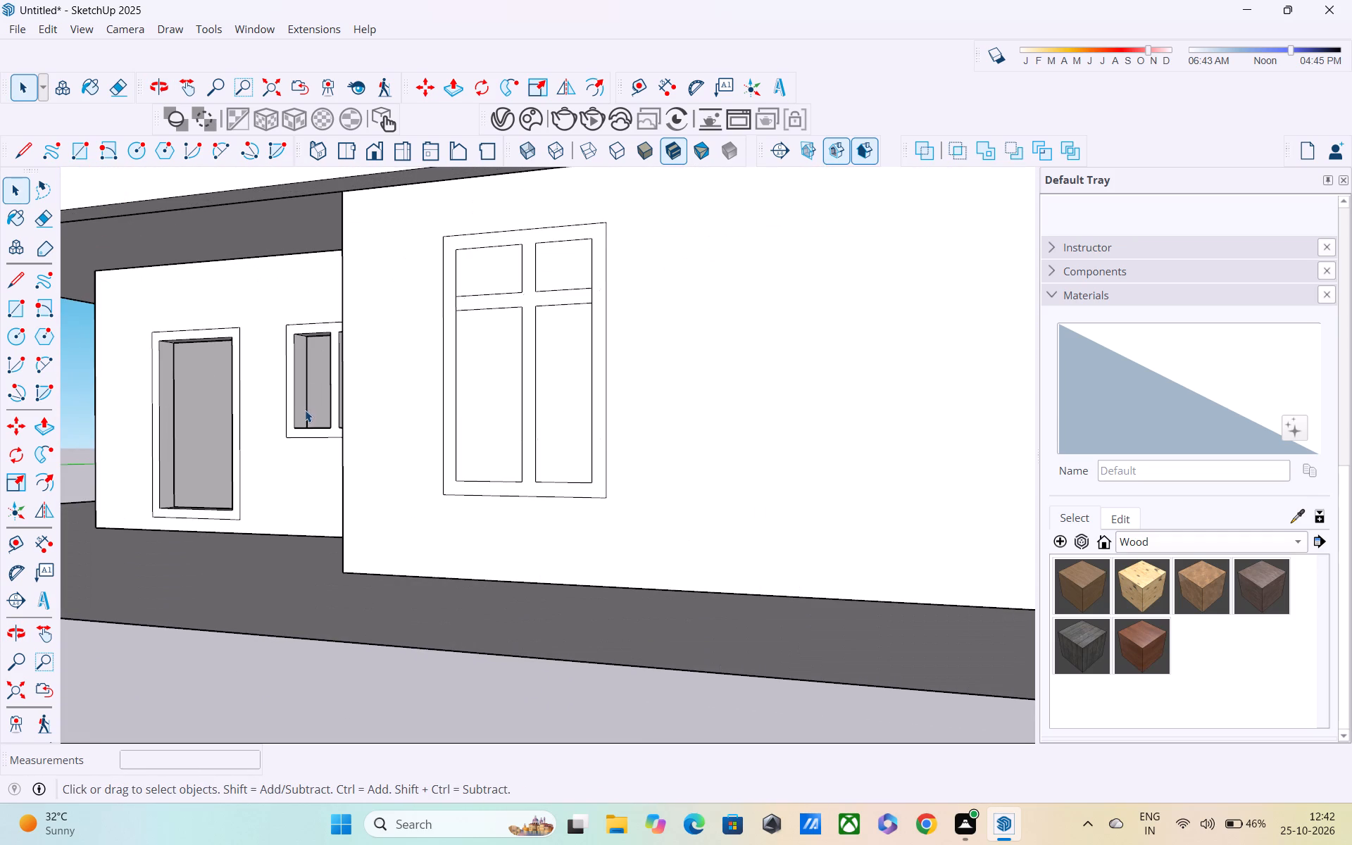
scroll(455, 394, "down", 4)
middle_click_drag(455, 394, 516, 437)
scroll(516, 437, "up", 1)
scroll(517, 437, "down", 13)
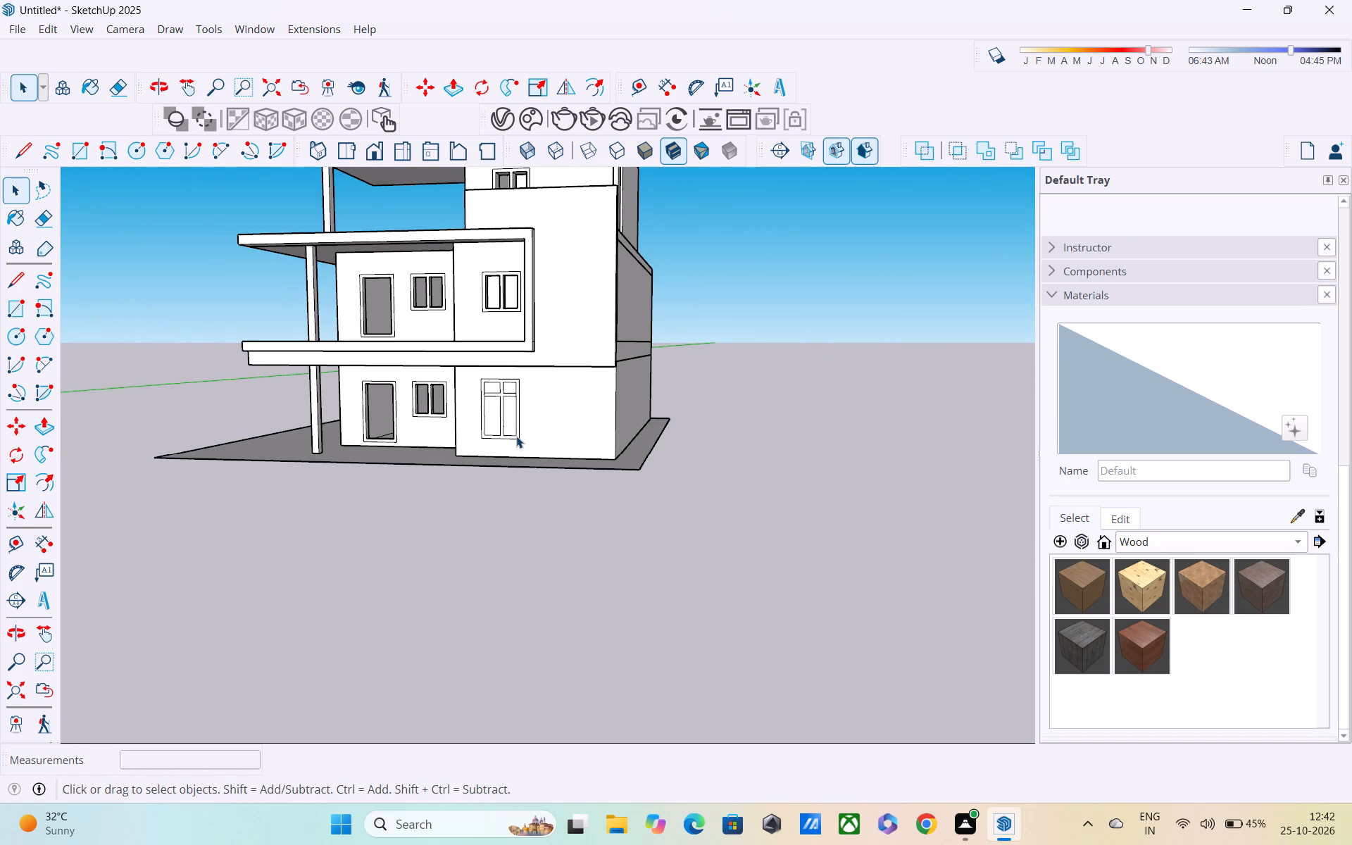
middle_click_drag(515, 435, 763, 435)
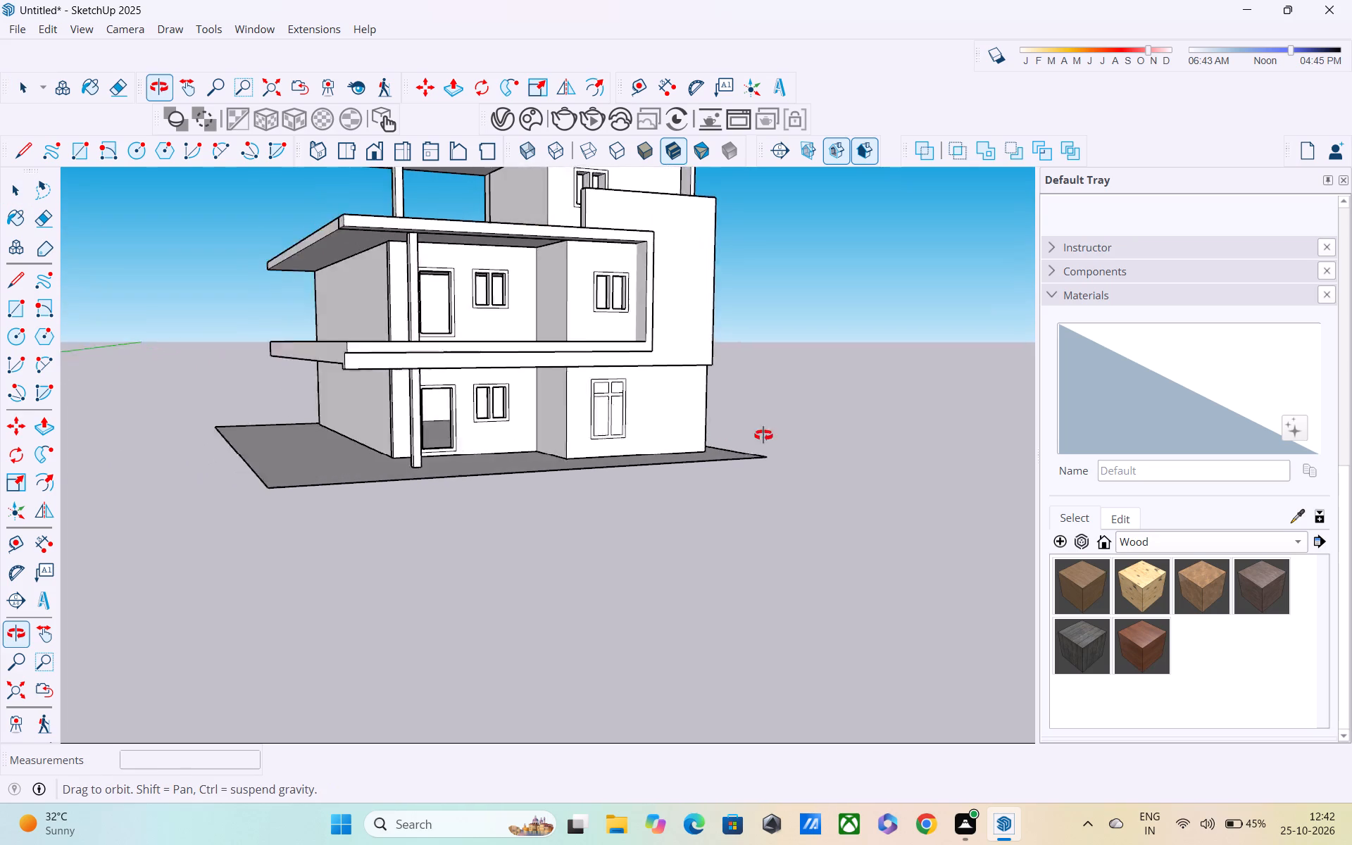
middle_click_drag(763, 435, 982, 428)
scroll(631, 401, "up", 4)
scroll(641, 392, "down", 1)
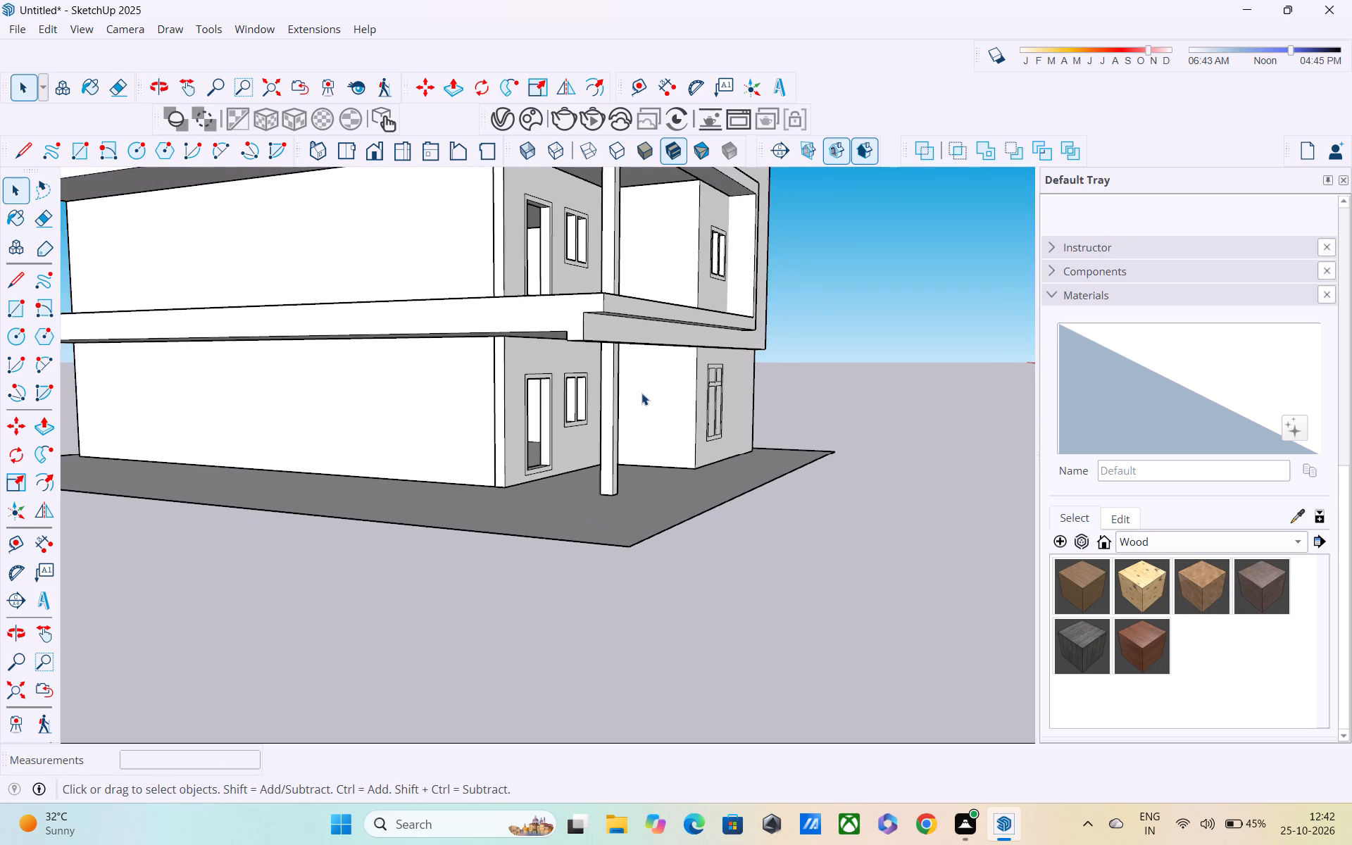
scroll(641, 393, "down", 1)
middle_click_drag(664, 415, 666, 415)
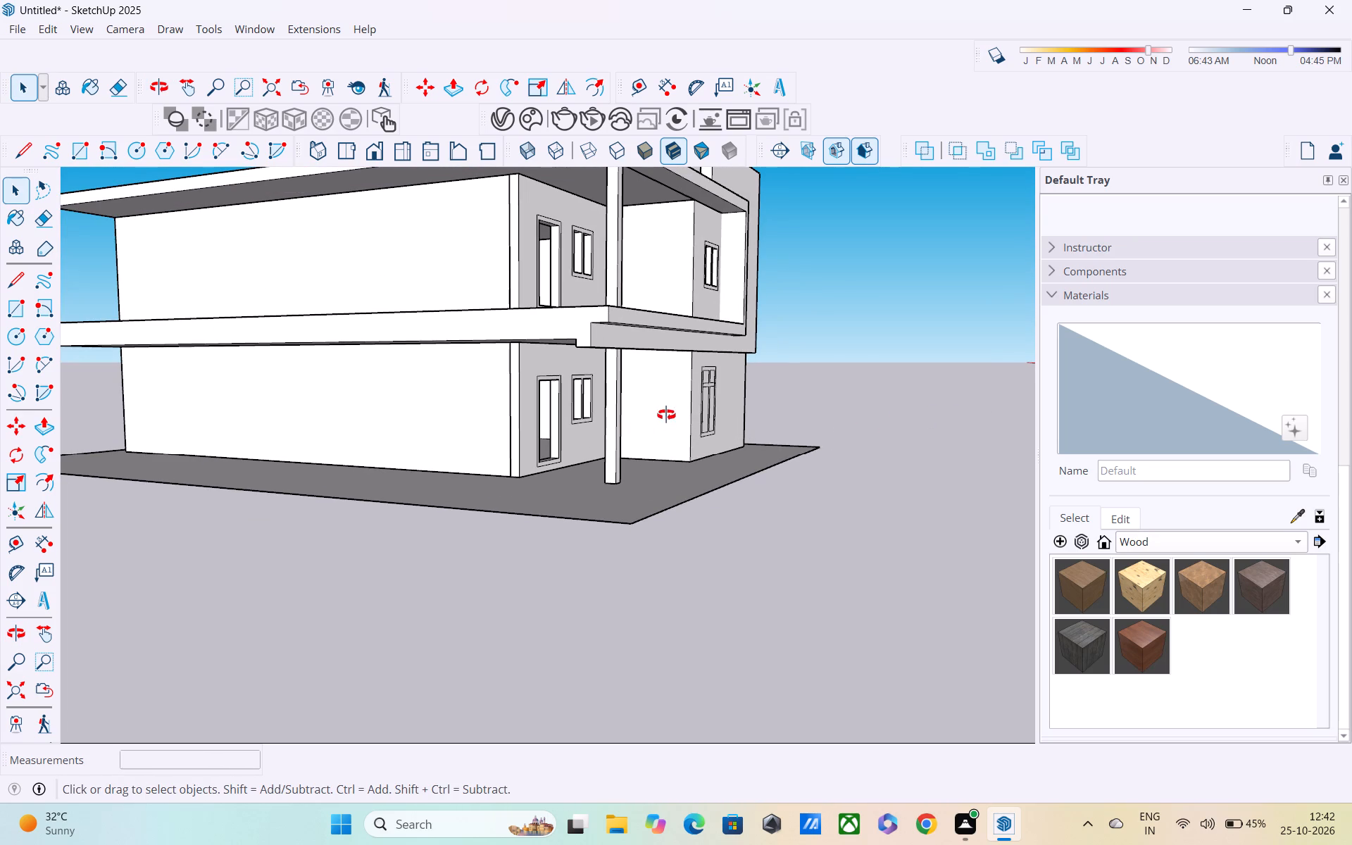
middle_click_drag(666, 415, 685, 415)
scroll(684, 408, "up", 20)
scroll(684, 408, "up", 2)
scroll(656, 400, "down", 18)
middle_click_drag(665, 419, 395, 466)
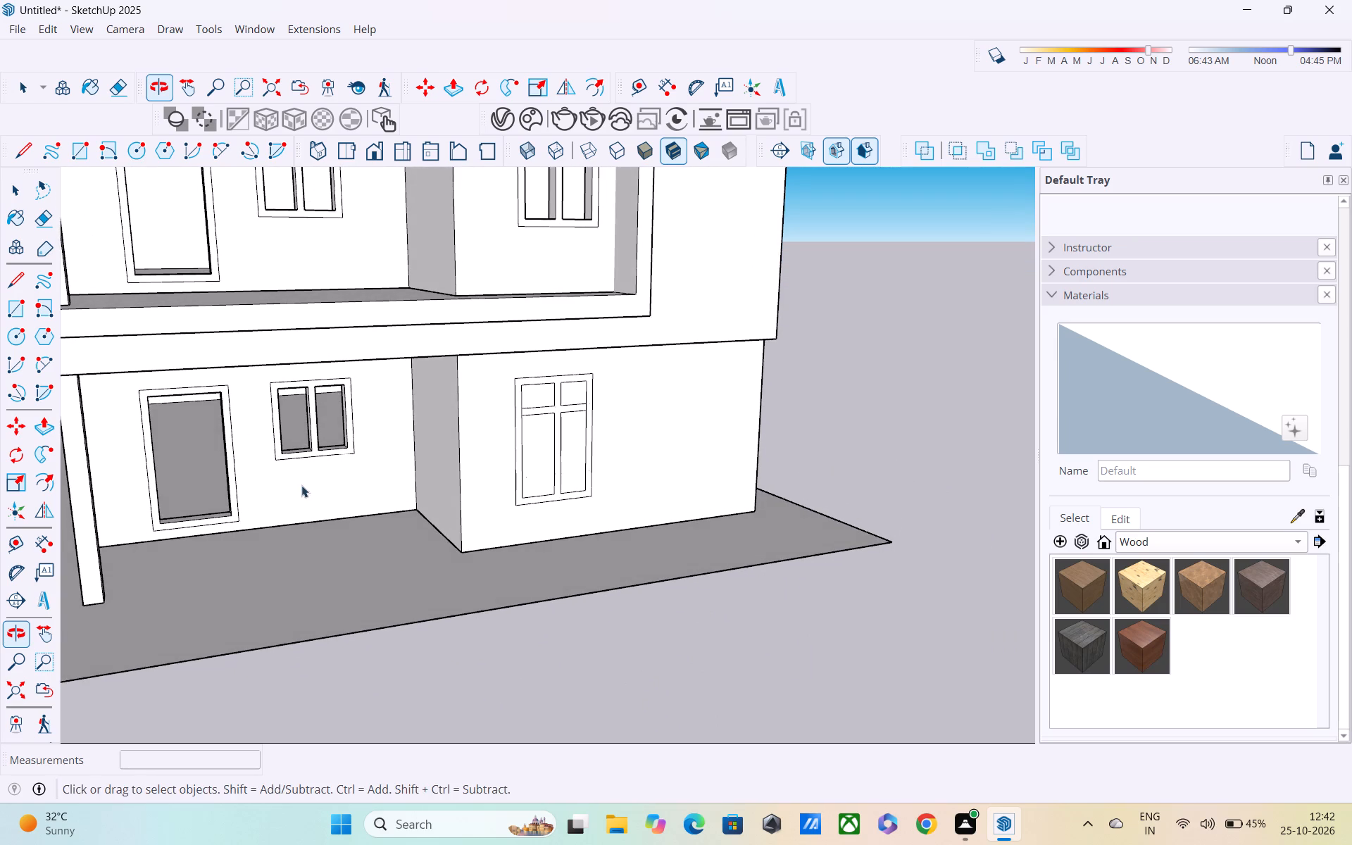
middle_click_drag(634, 355, 501, 379)
scroll(342, 200, "down", 5)
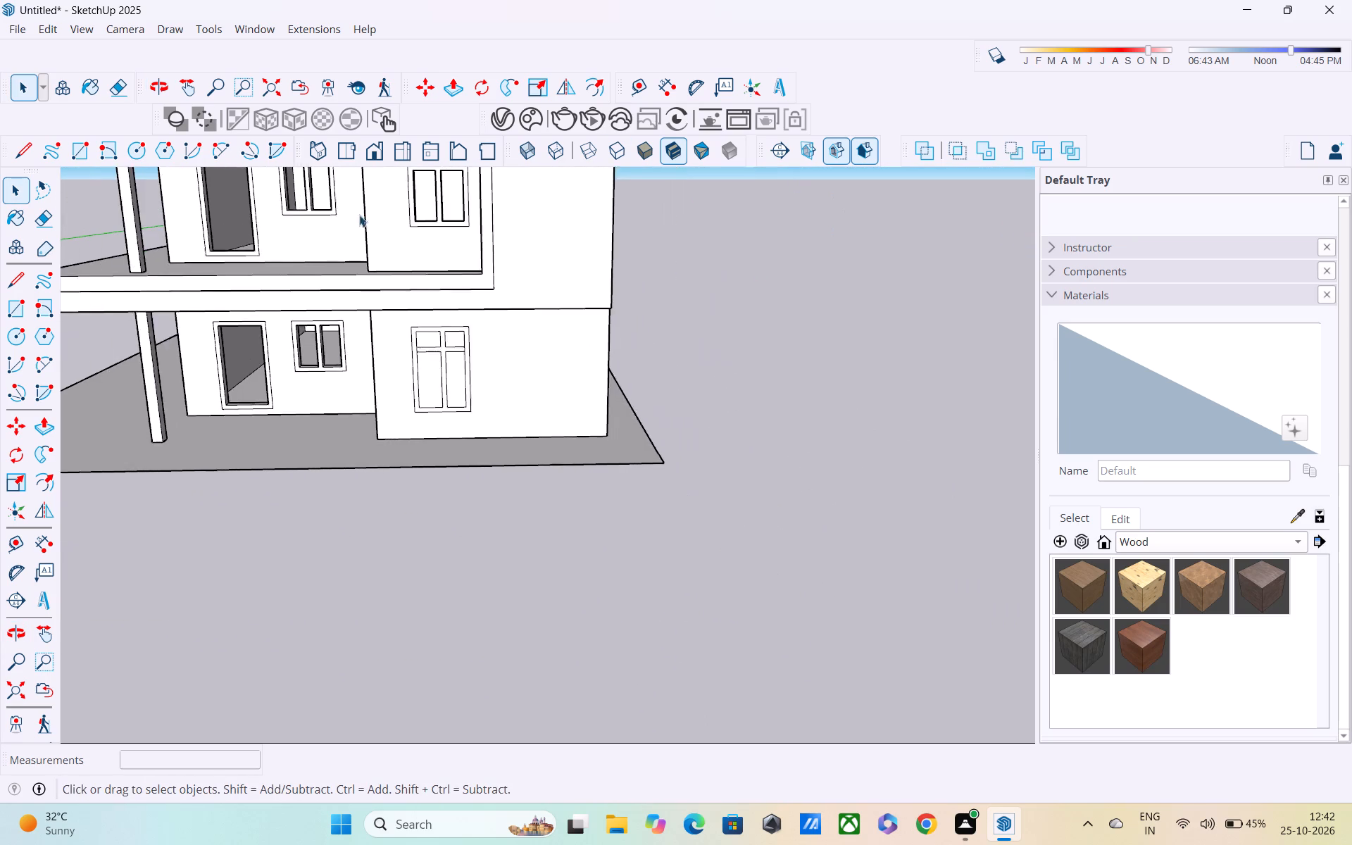
Push the lower left pane of the ground-floor front window 9" into the wall.
scroll(489, 330, "up", 1)
middle_click_drag(484, 329, 467, 297)
scroll(438, 332, "up", 7)
key("p")
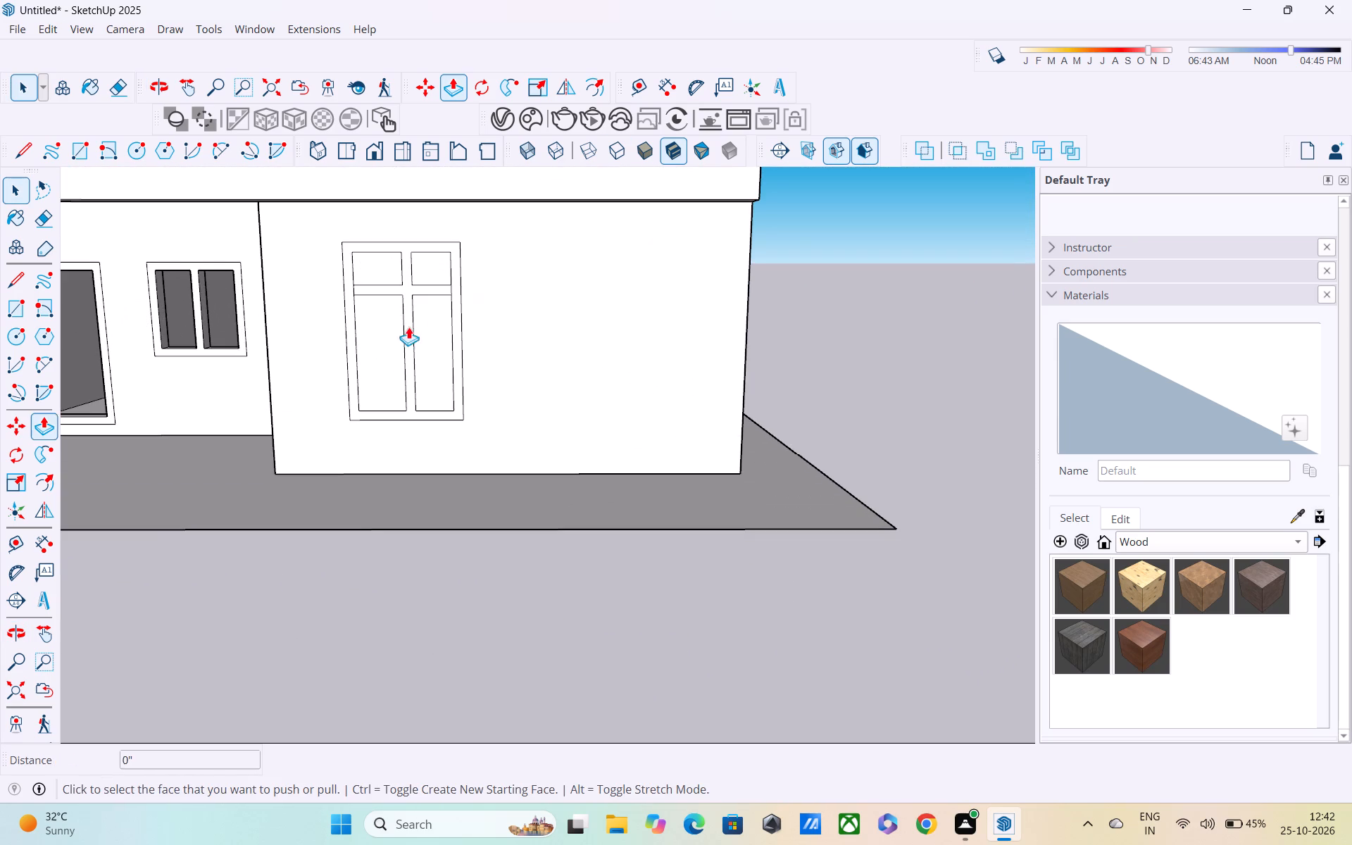
scroll(399, 363, "up", 4)
key("space")
double_click(382, 368)
key("p")
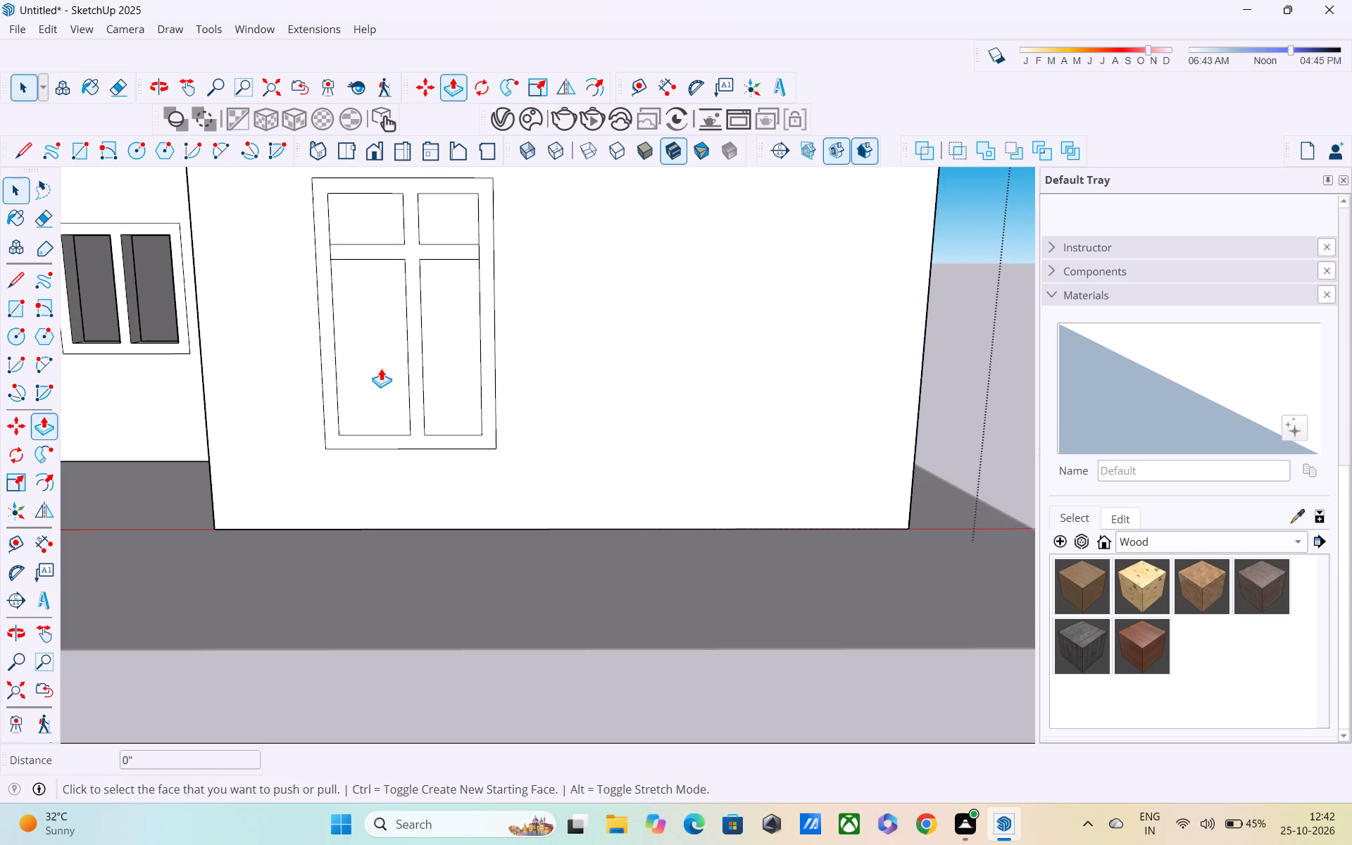
left_click(377, 377)
left_click(383, 333)
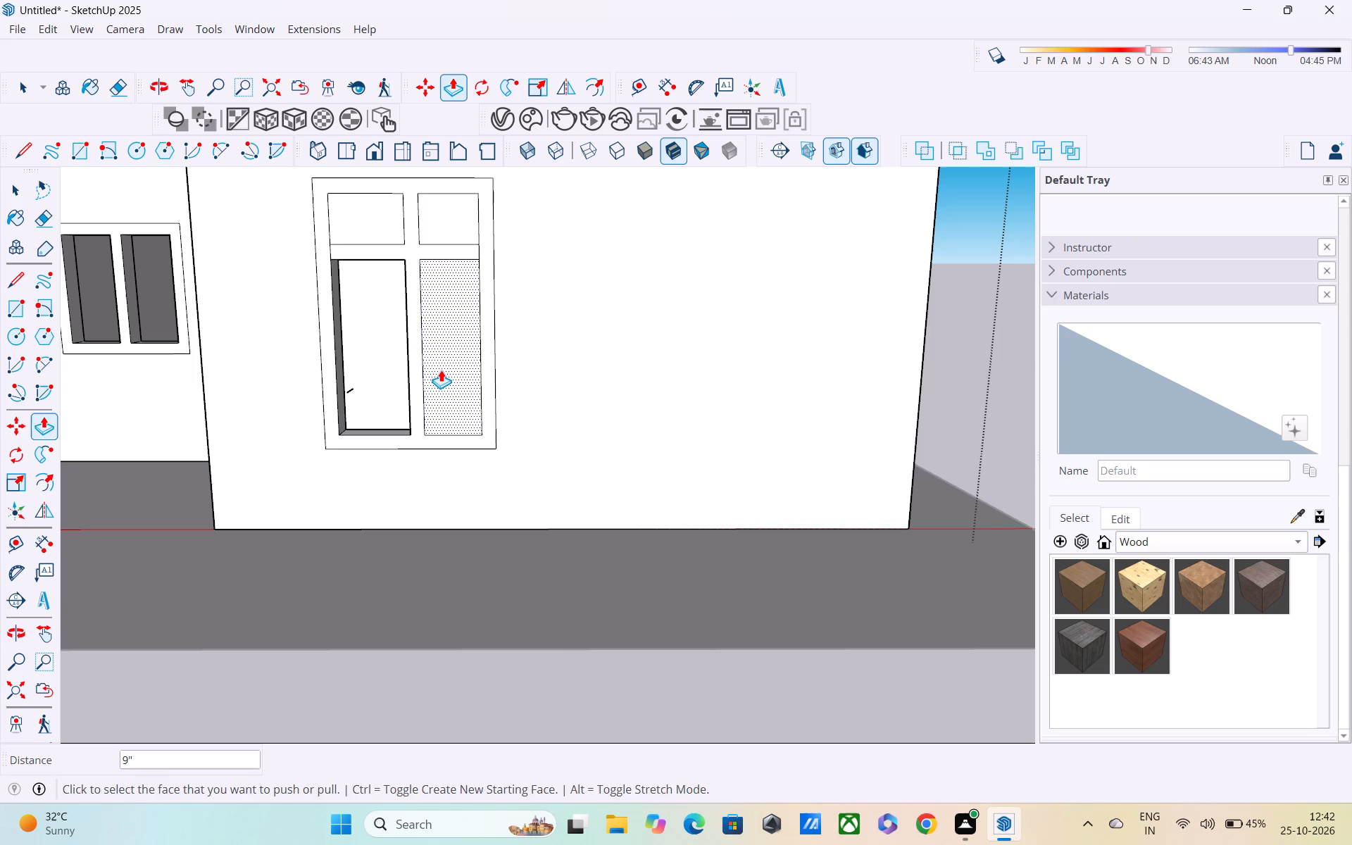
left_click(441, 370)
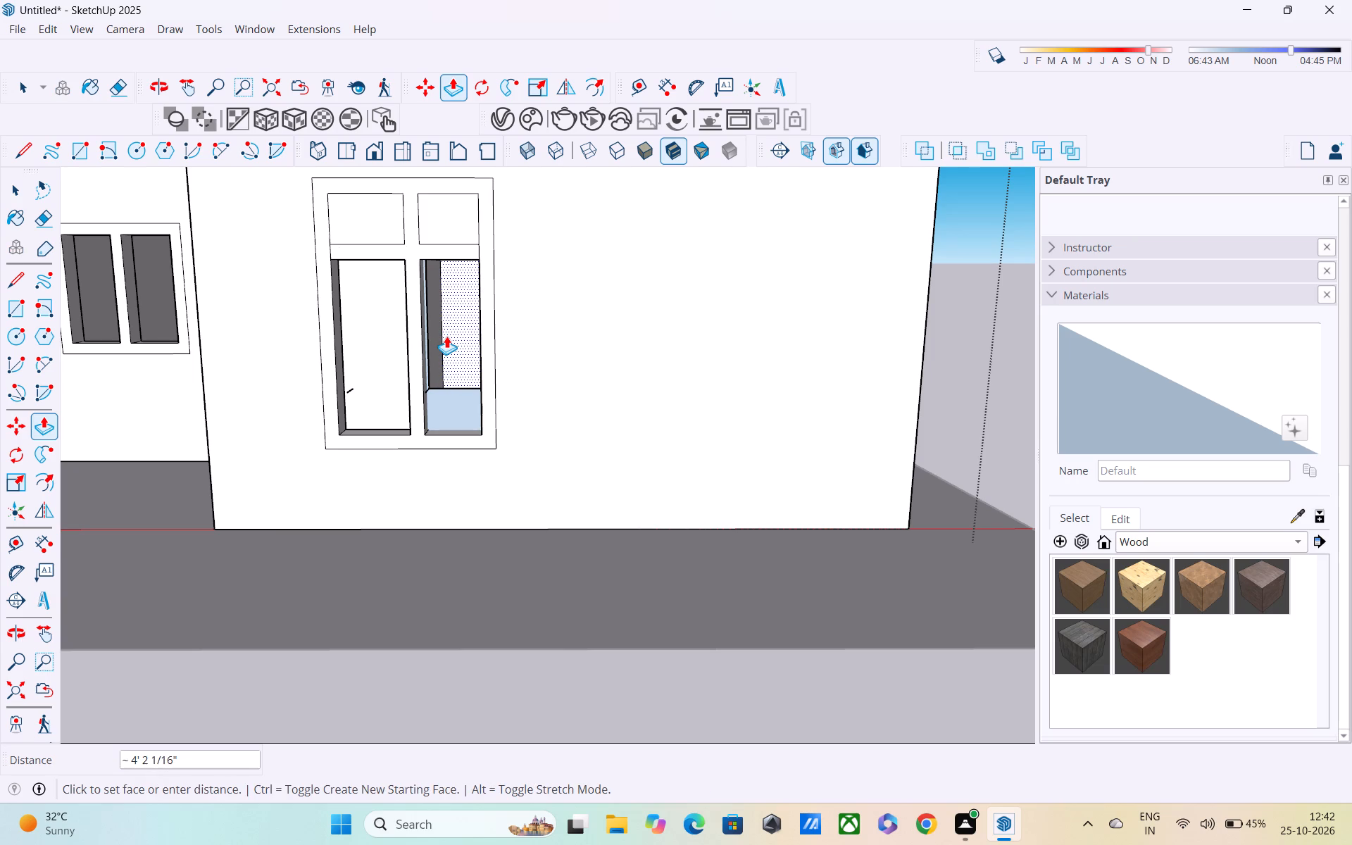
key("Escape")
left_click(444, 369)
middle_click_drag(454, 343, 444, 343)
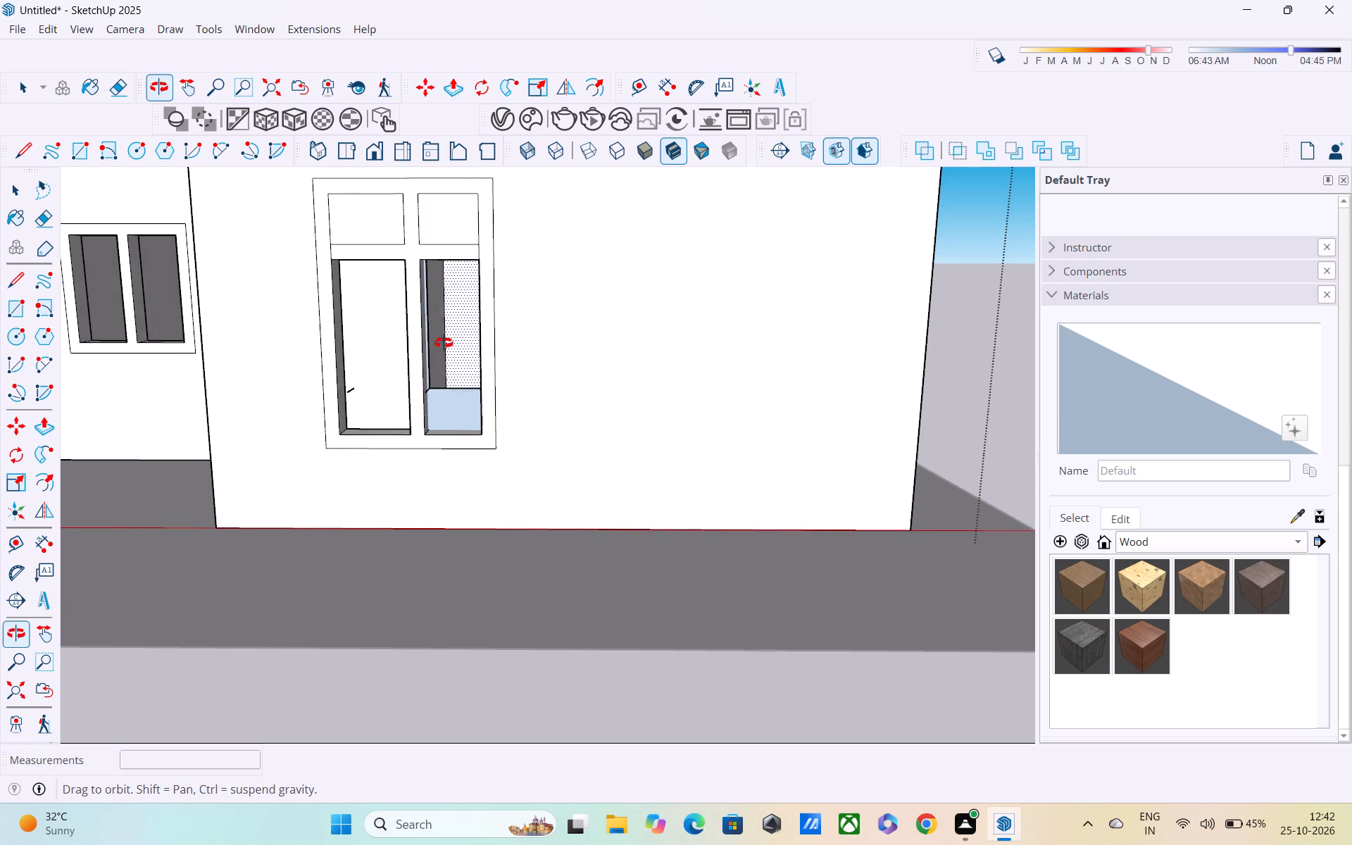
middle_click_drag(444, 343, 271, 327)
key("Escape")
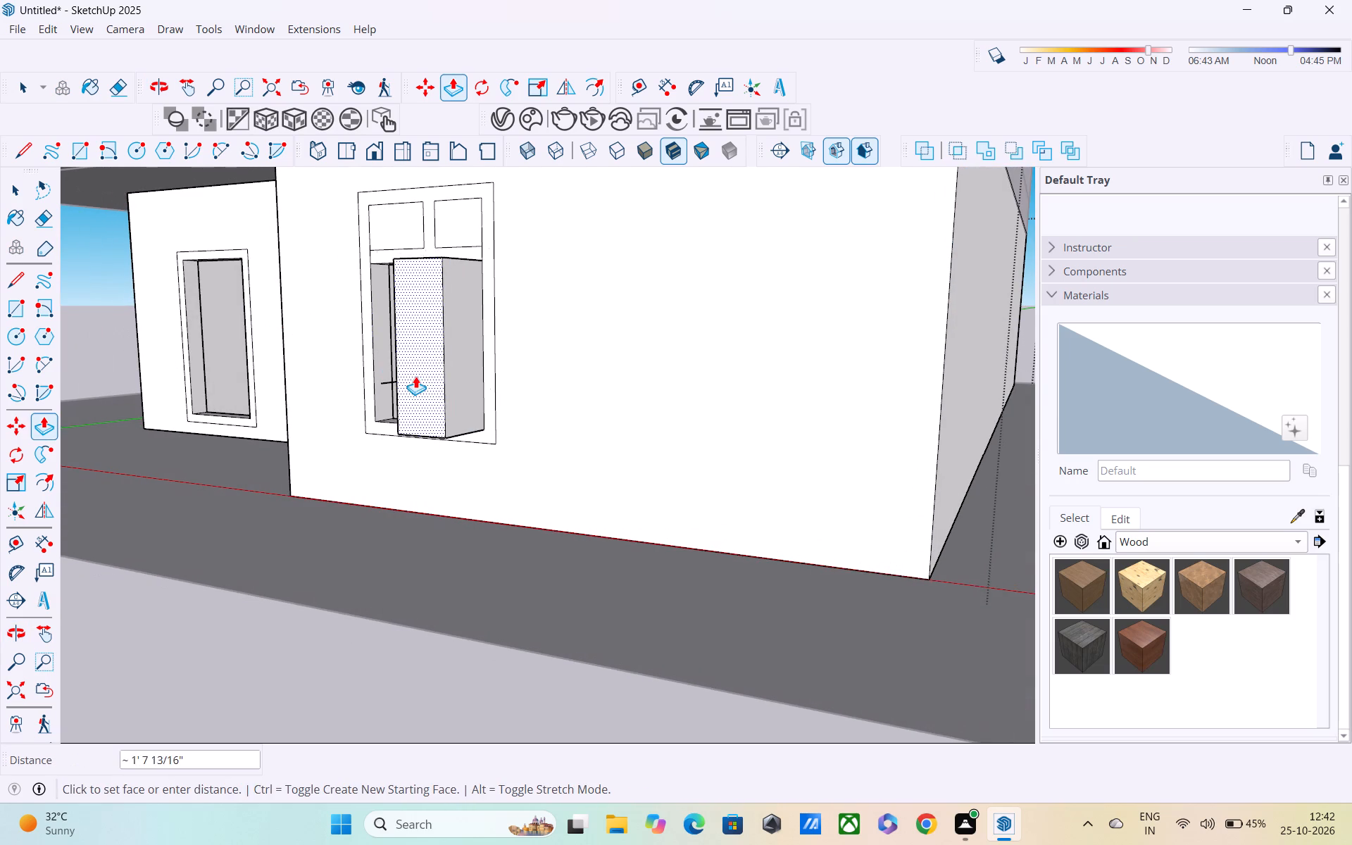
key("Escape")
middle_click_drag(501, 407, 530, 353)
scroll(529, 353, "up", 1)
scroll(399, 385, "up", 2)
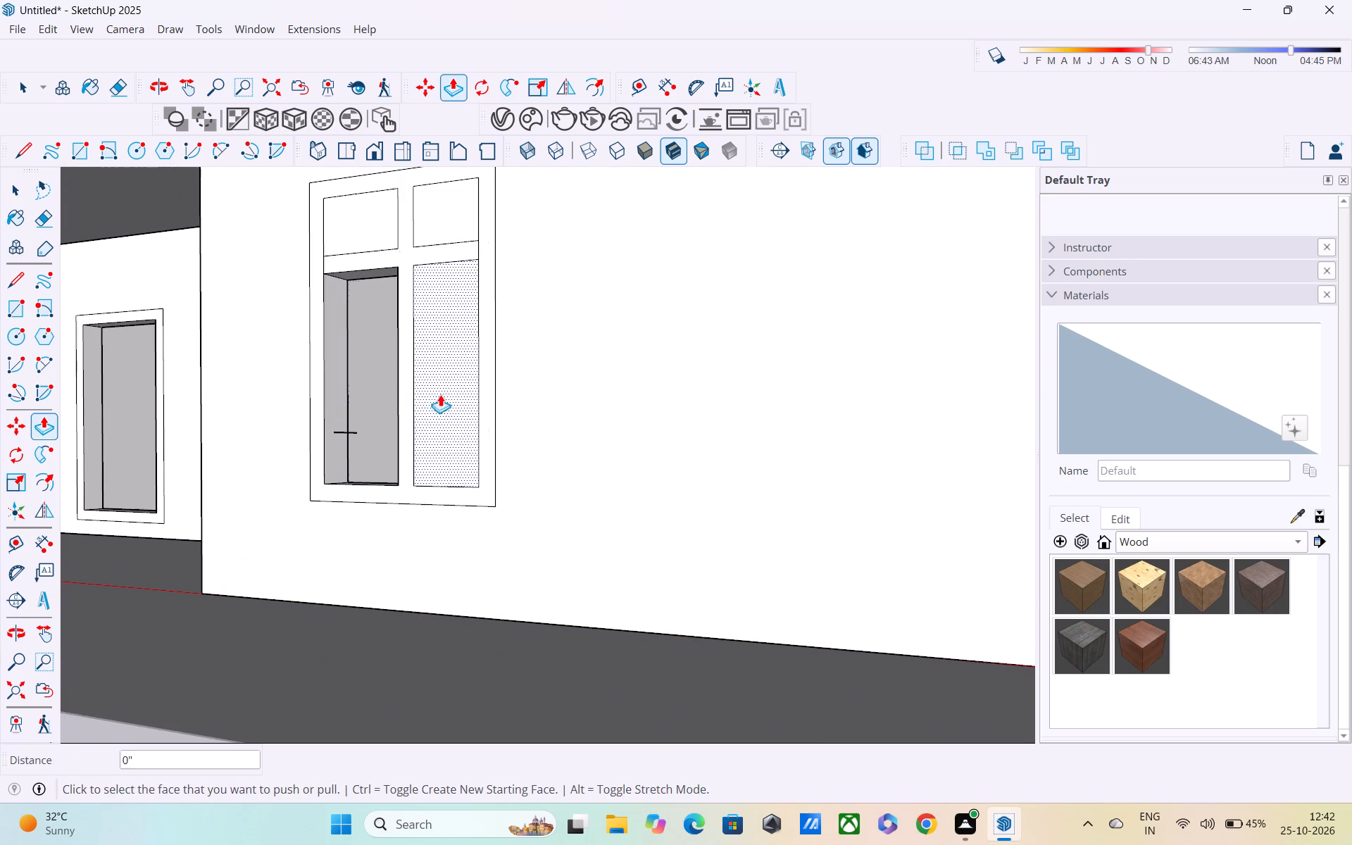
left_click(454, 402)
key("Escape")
Draw a large rectangle on the ground-floor end wall facing the porch, leaving a wall margin on all four sides.
middle_click_drag(439, 388, 446, 401)
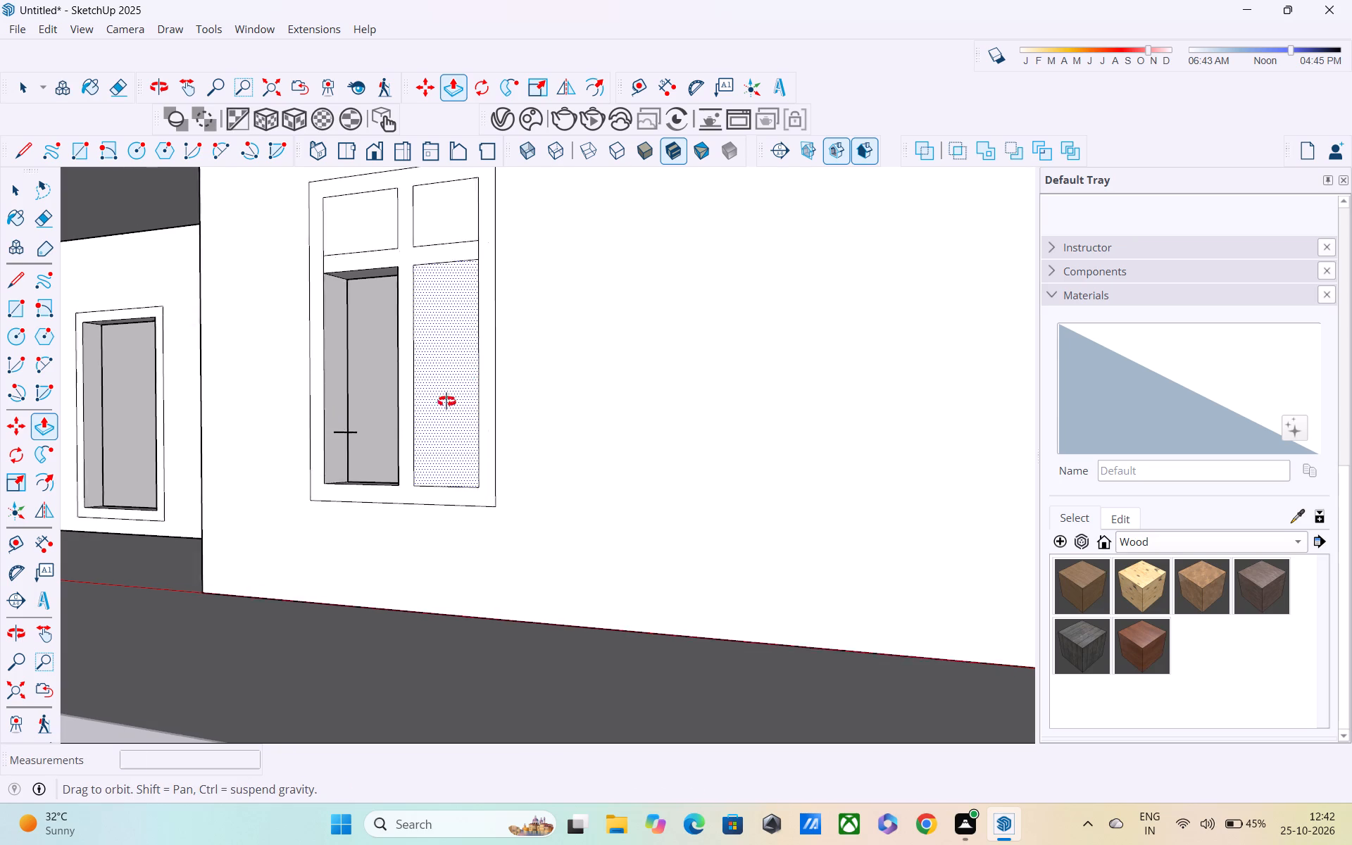
middle_click_drag(446, 401, 922, 449)
scroll(346, 475, "up", 3)
scroll(355, 460, "down", 11)
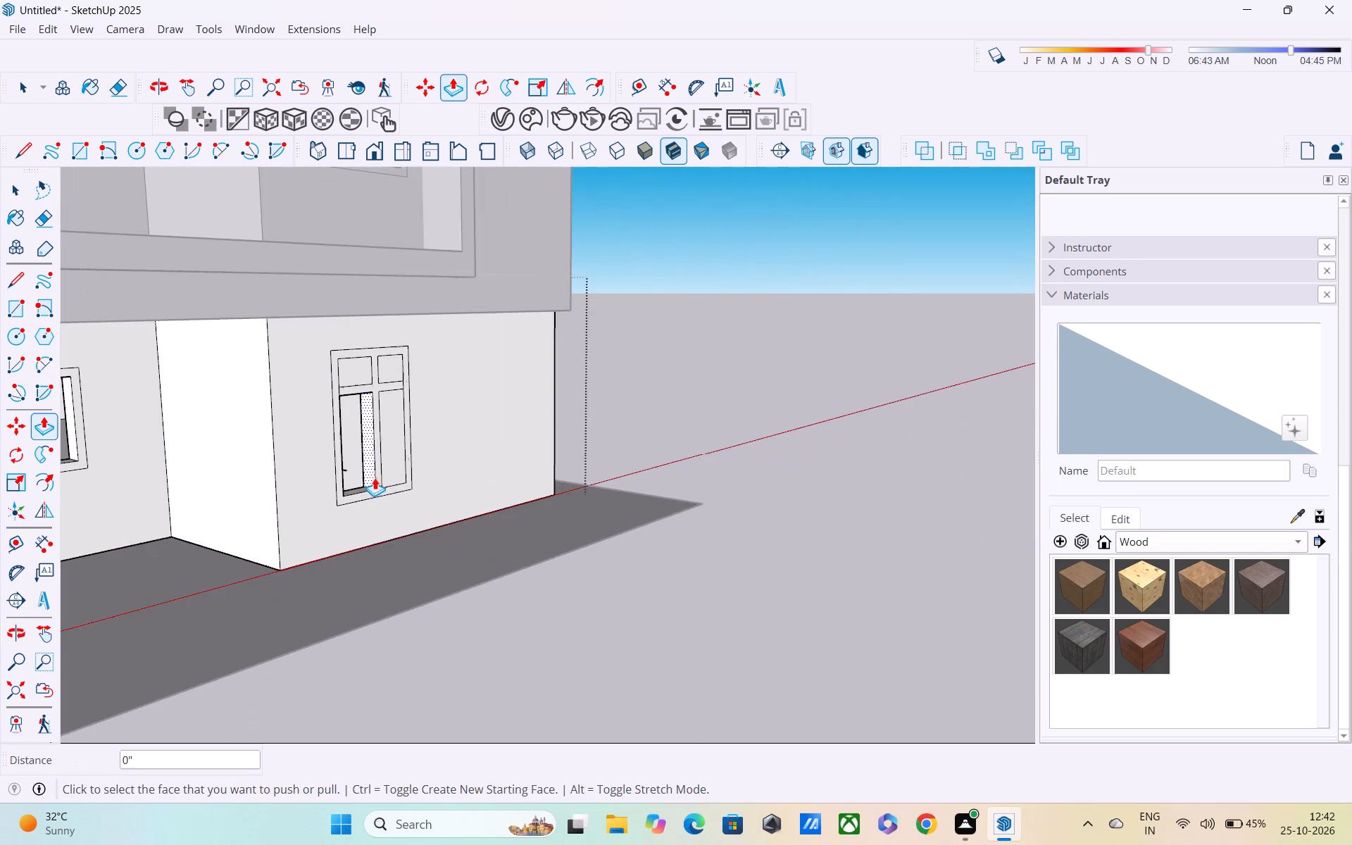
middle_click_drag(376, 489, 525, 474)
key("space")
middle_click_drag(364, 467, 456, 465)
scroll(415, 449, "up", 1)
middle_click_drag(415, 449, 479, 425)
scroll(326, 465, "down", 3)
middle_click_drag(325, 465, 425, 465, "shift")
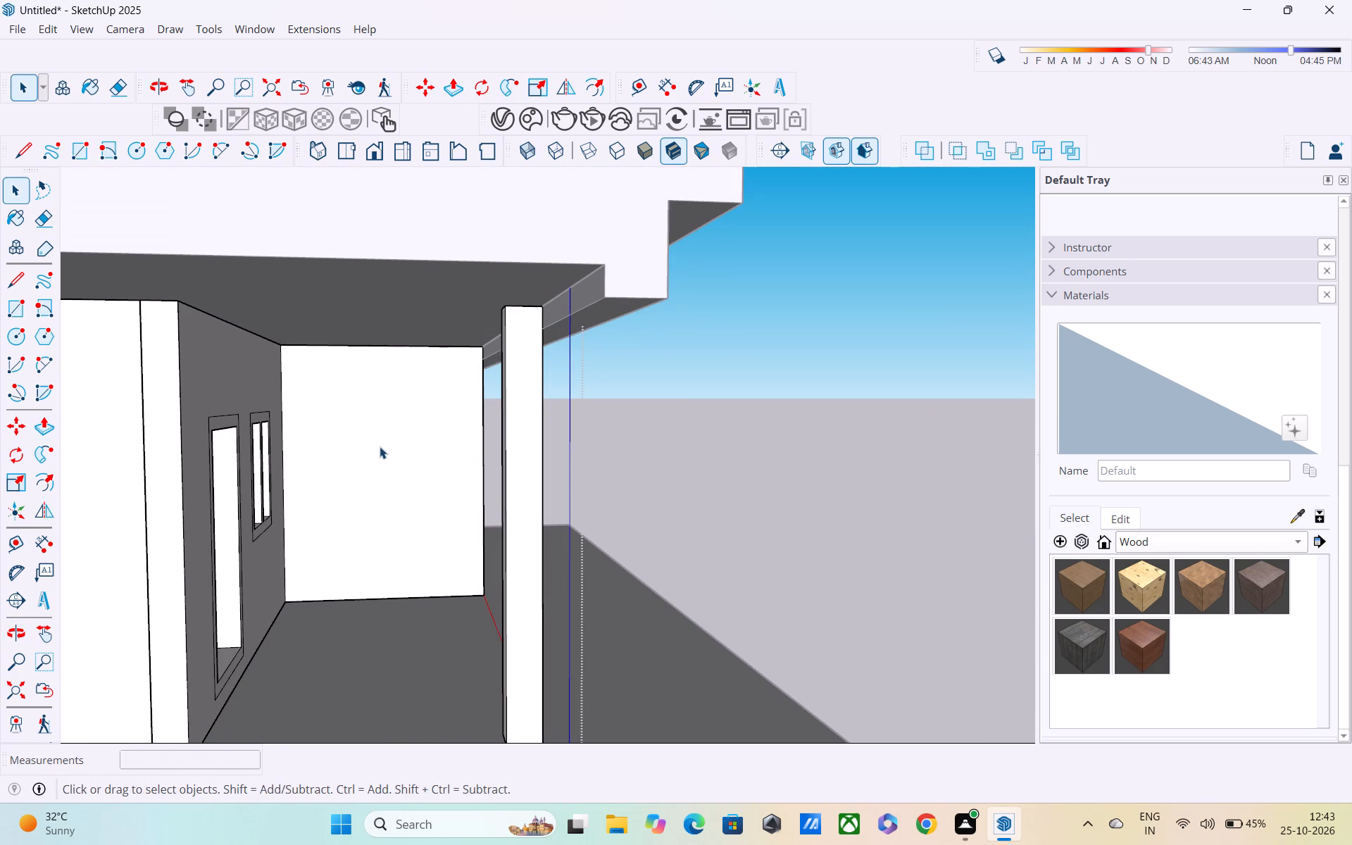
key("r")
left_click(351, 423)
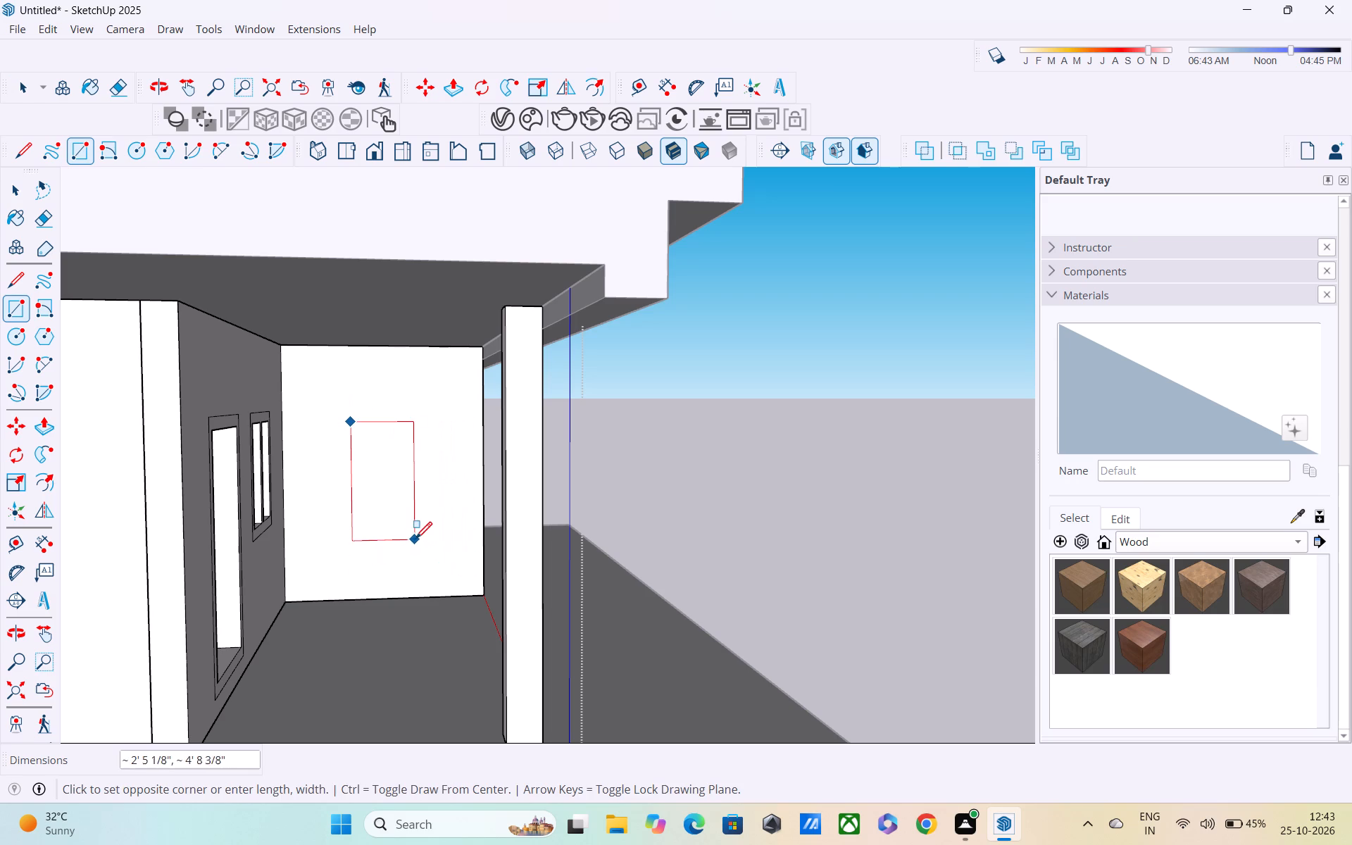
key("Escape")
left_click(303, 387)
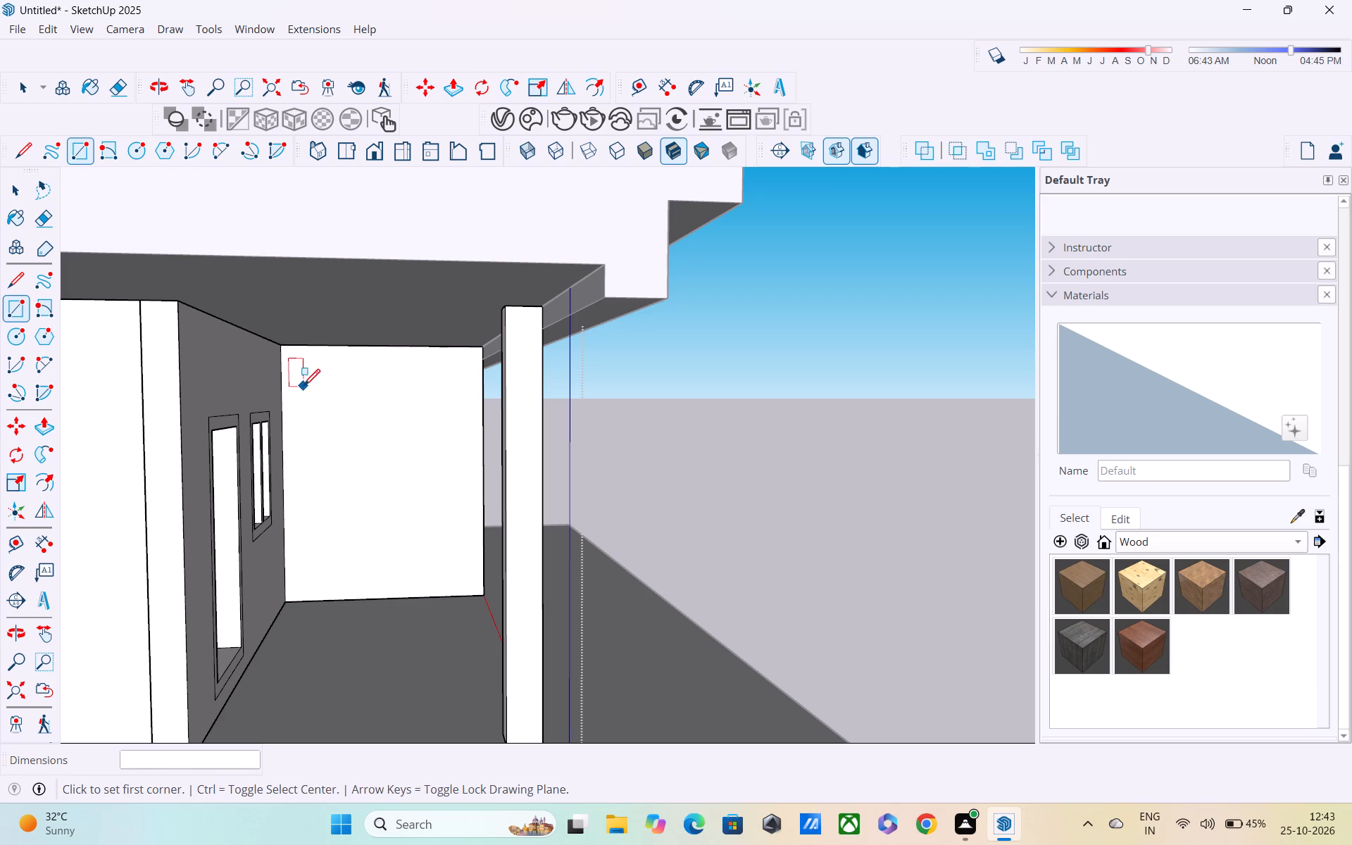
left_click(443, 544)
key("space")
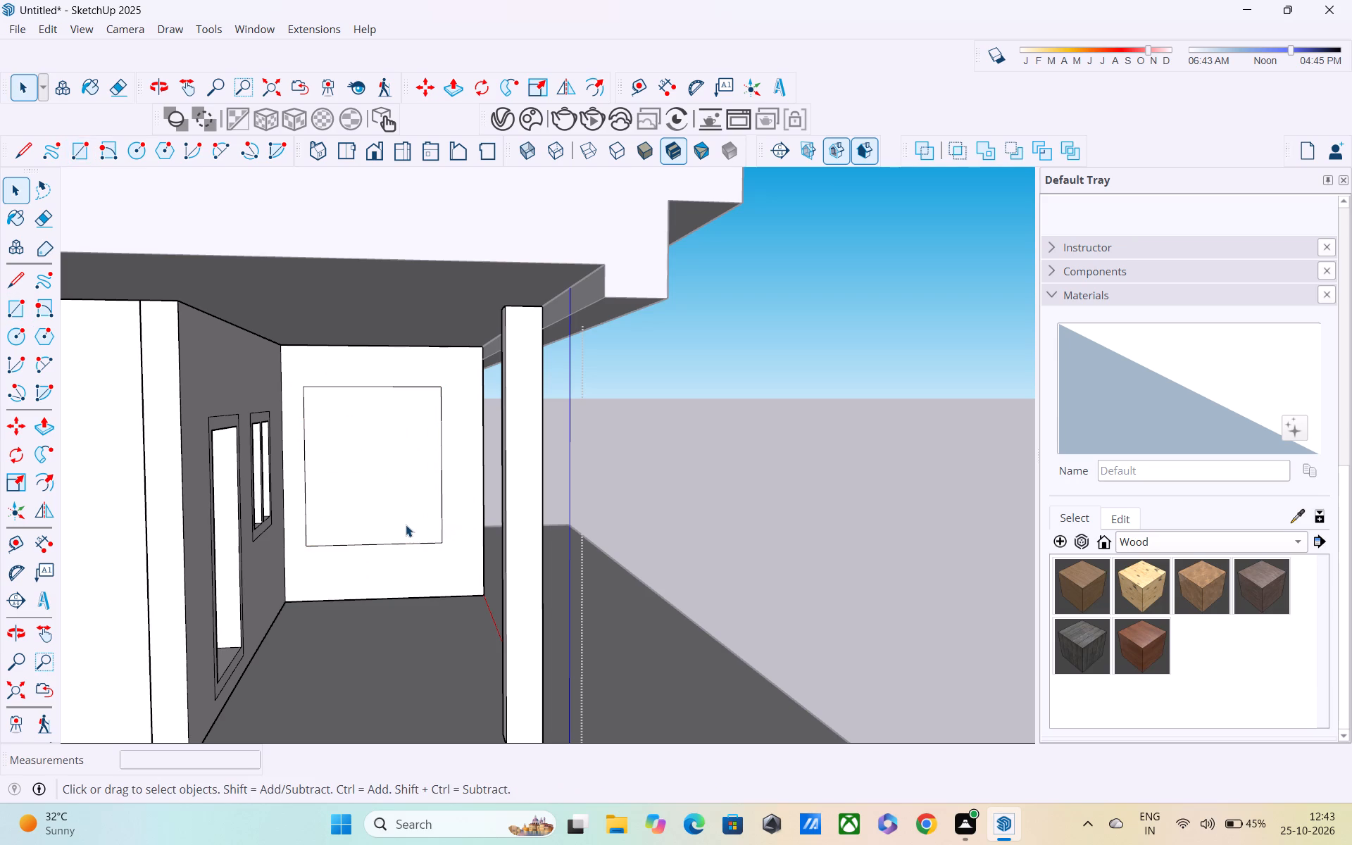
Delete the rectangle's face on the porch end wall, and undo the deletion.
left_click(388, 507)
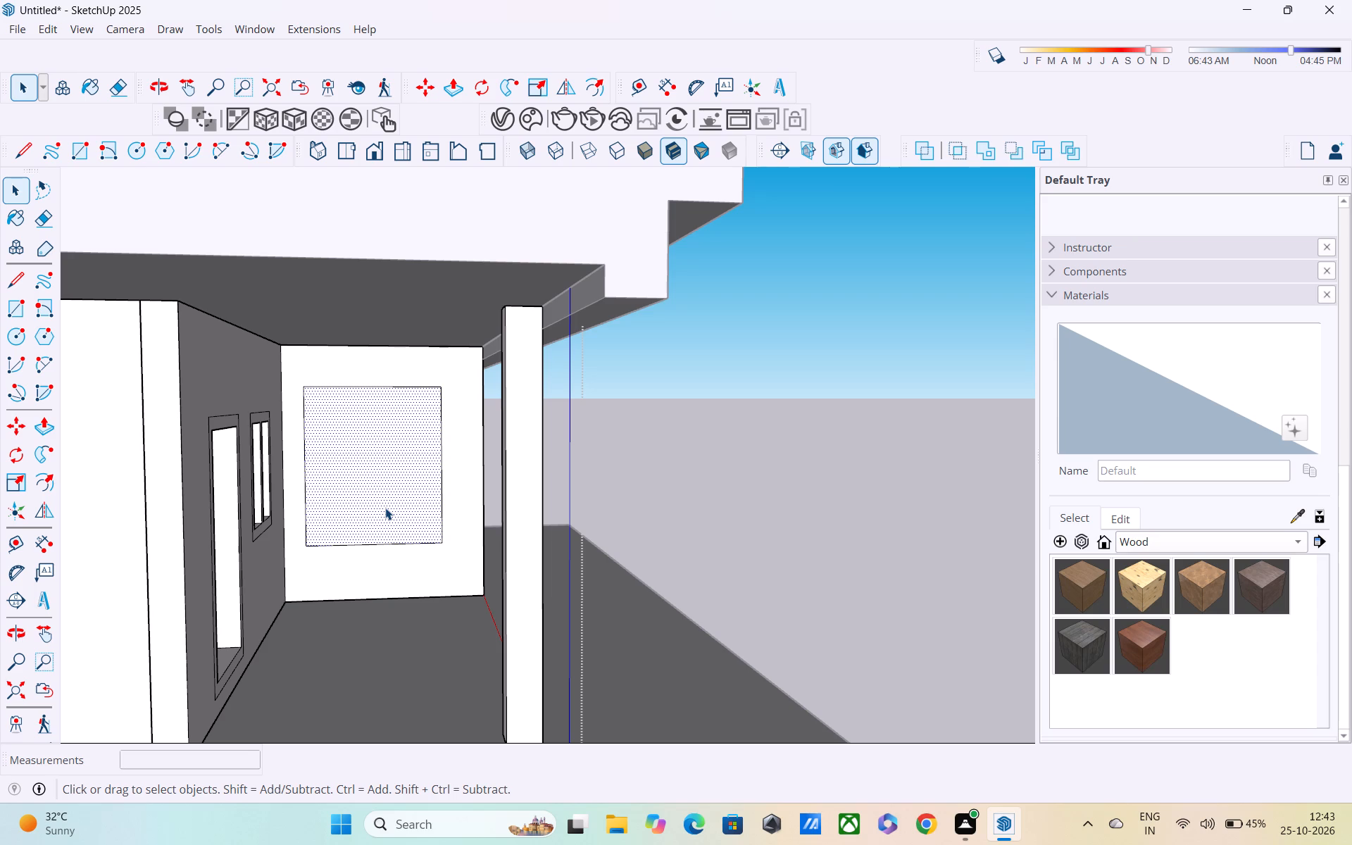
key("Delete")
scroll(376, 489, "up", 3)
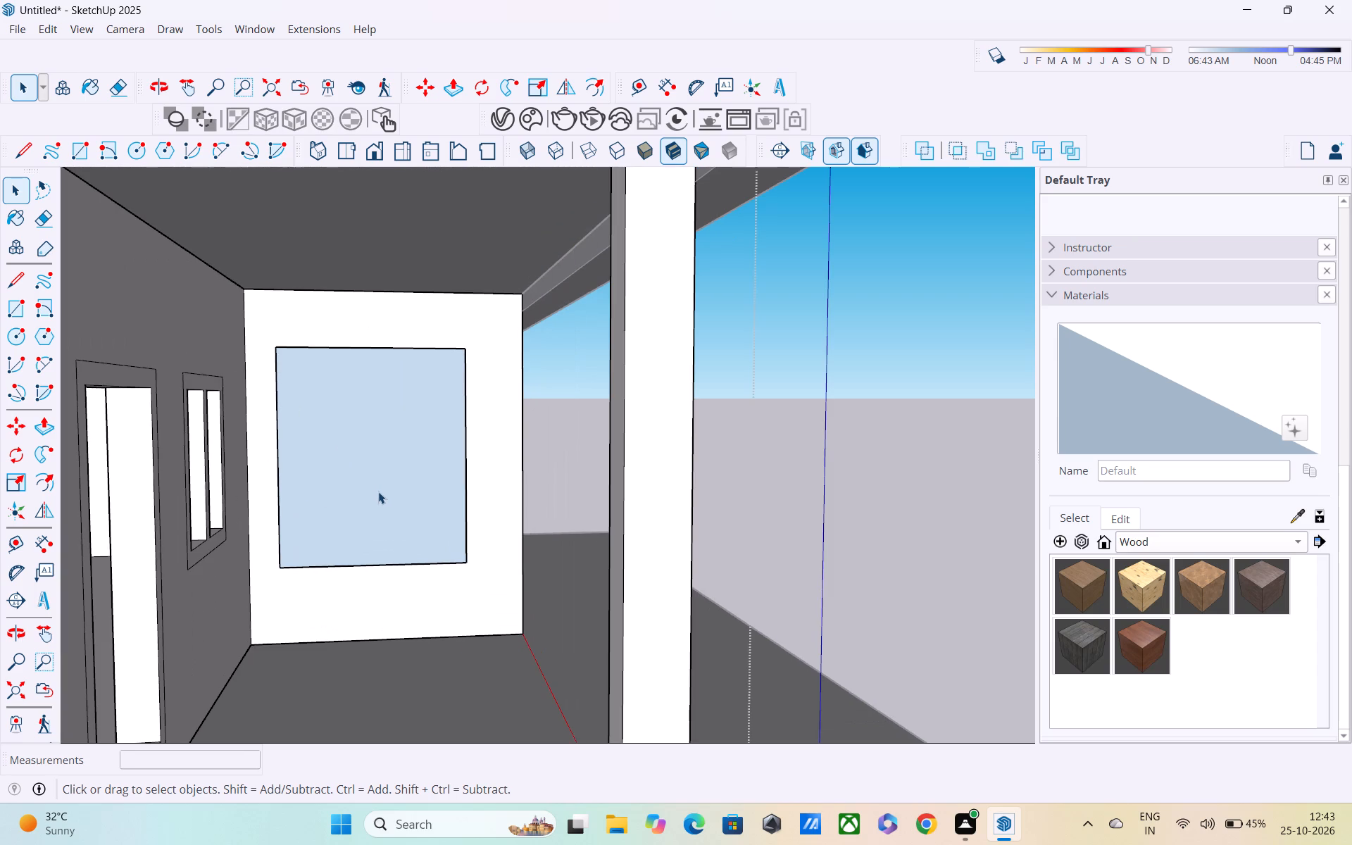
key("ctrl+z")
Push the rectangle on the porch end wall 9" inward to cut an opening into the room.
key("p")
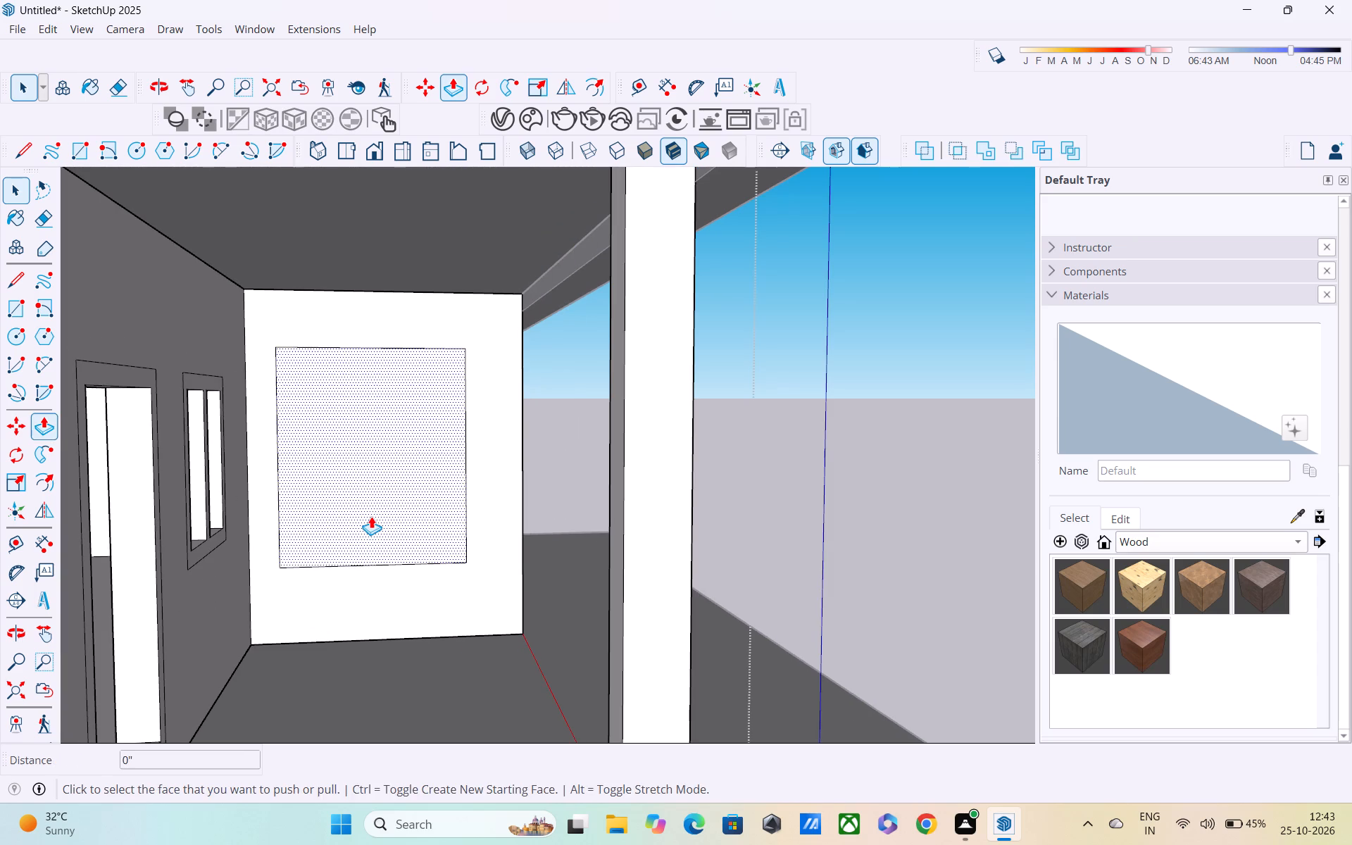
left_click(371, 516)
left_click(405, 442)
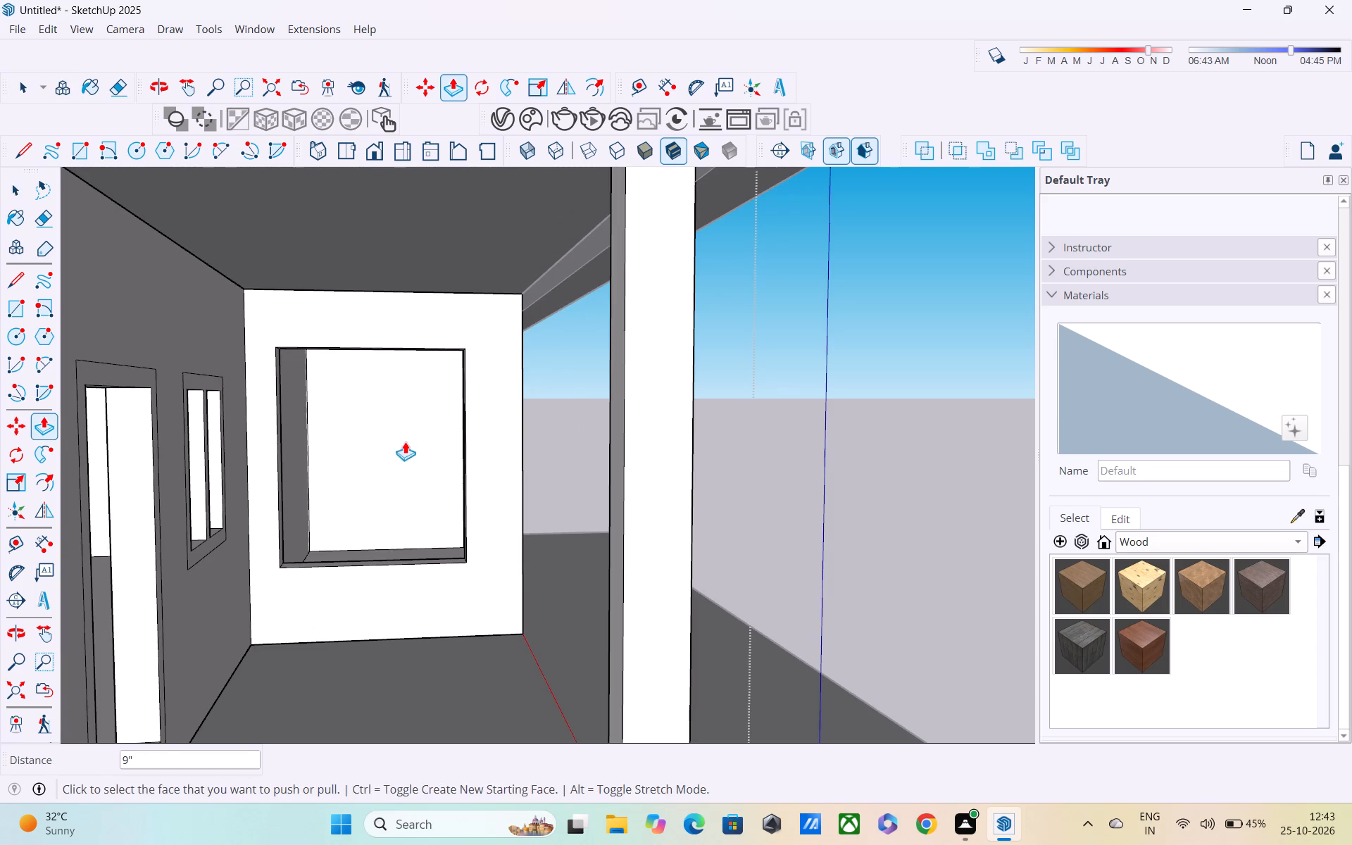
Examine the room behind the new opening, including the back of the ground-floor front window.
middle_click_drag(420, 480, 470, 503)
scroll(470, 470, "up", 10)
middle_click_drag(558, 443, 598, 443)
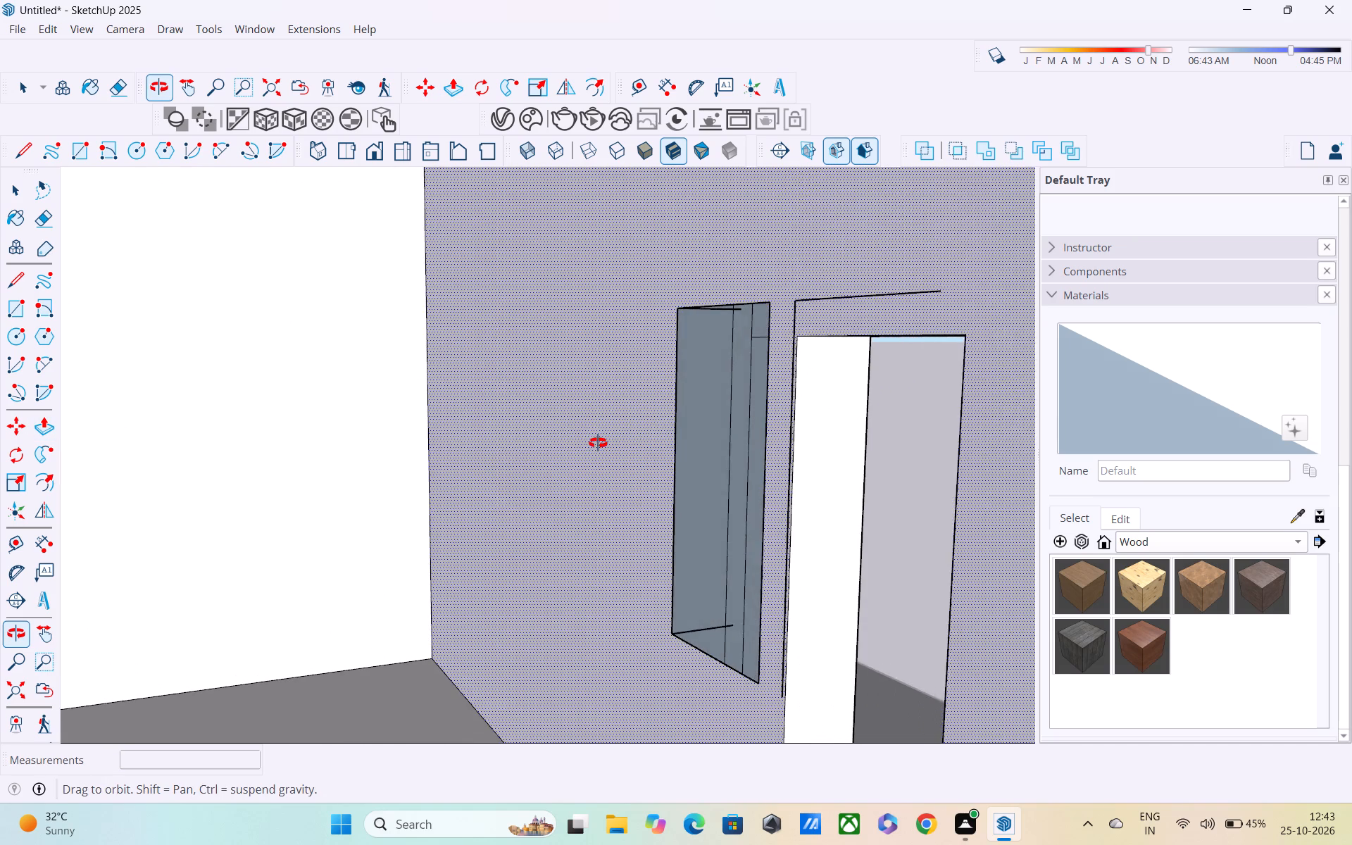
middle_click_drag(598, 443, 541, 418)
scroll(543, 419, "down", 2)
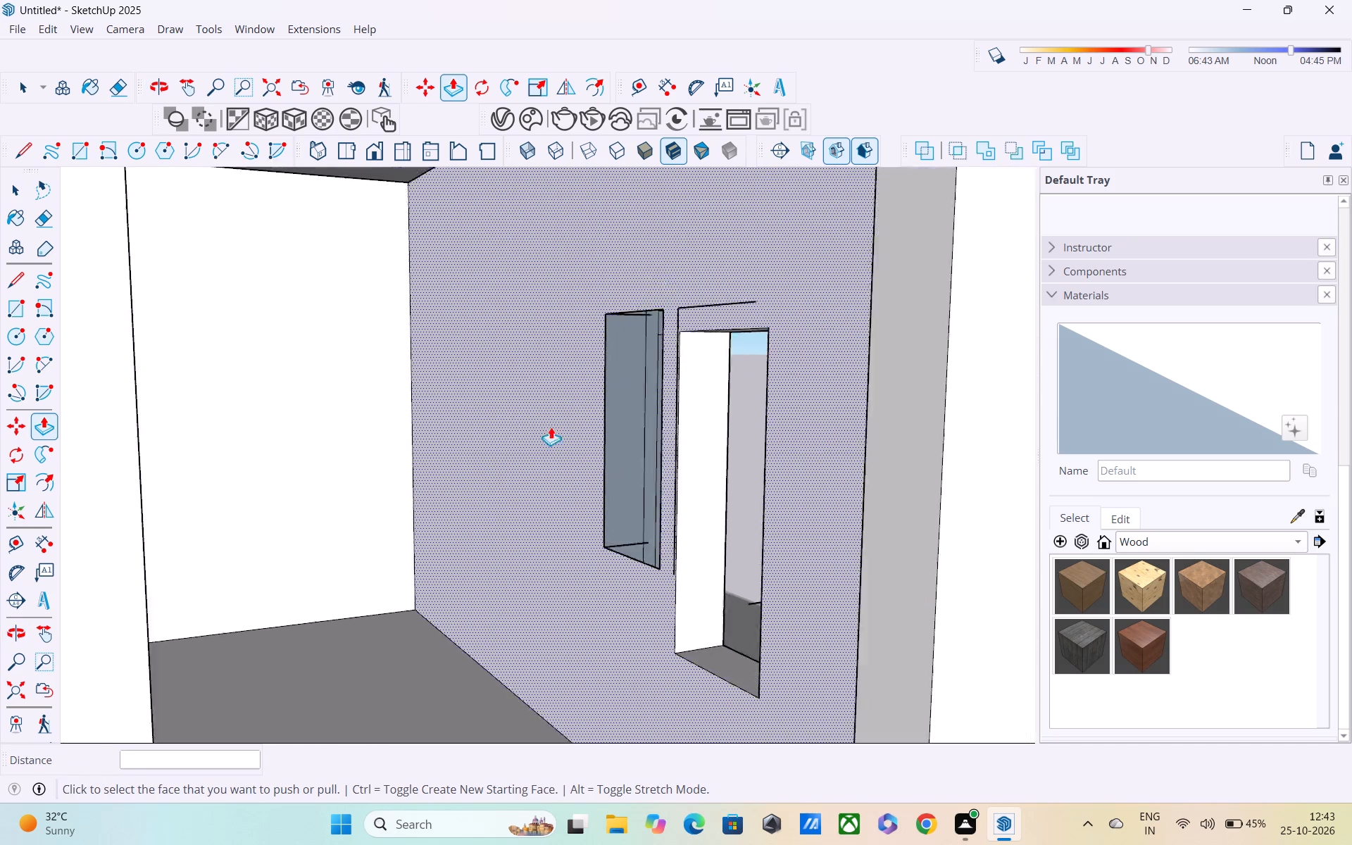
scroll(551, 427, "down", 7)
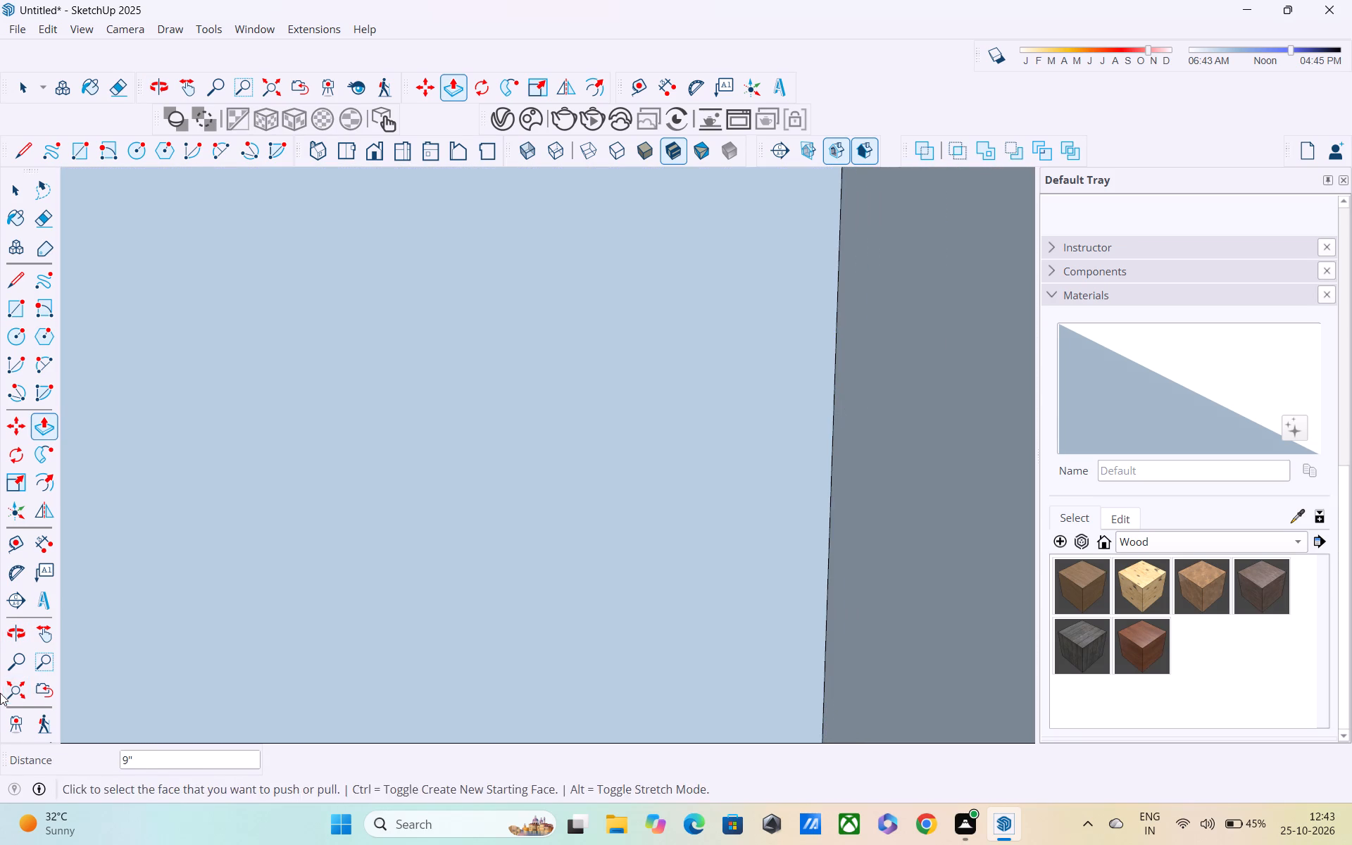
left_click(20, 689)
scroll(258, 484, "up", 13)
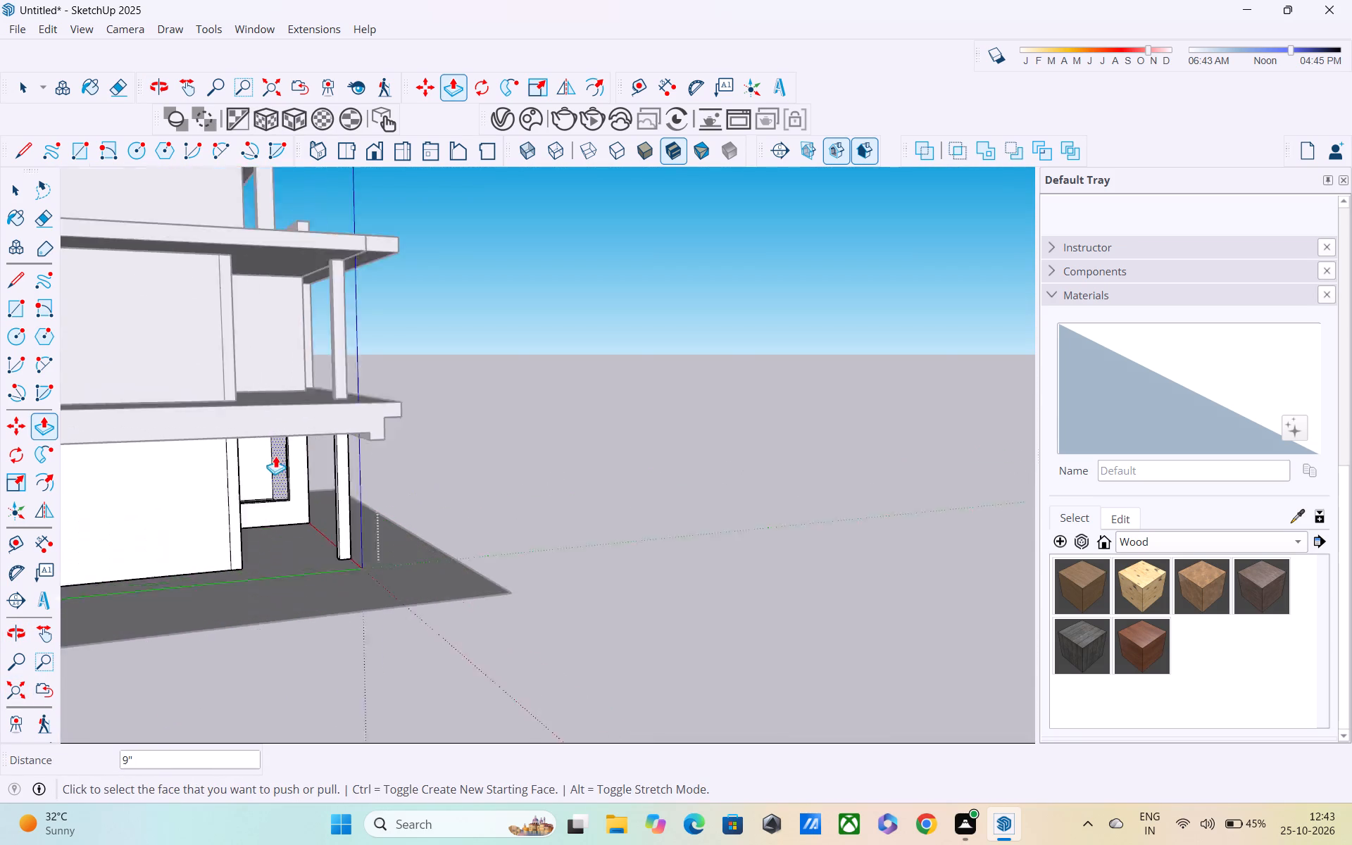
scroll(275, 456, "up", 11)
middle_click(265, 477)
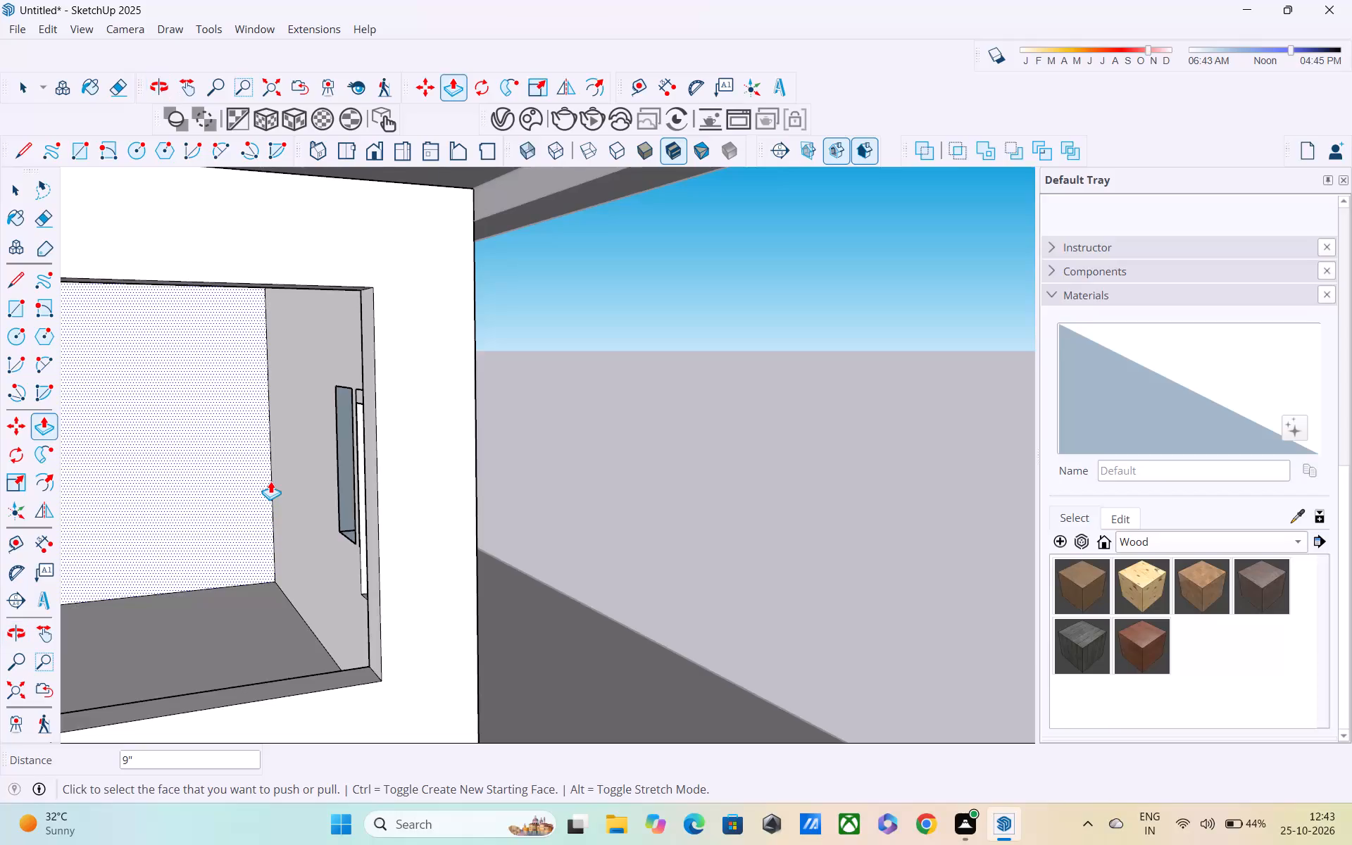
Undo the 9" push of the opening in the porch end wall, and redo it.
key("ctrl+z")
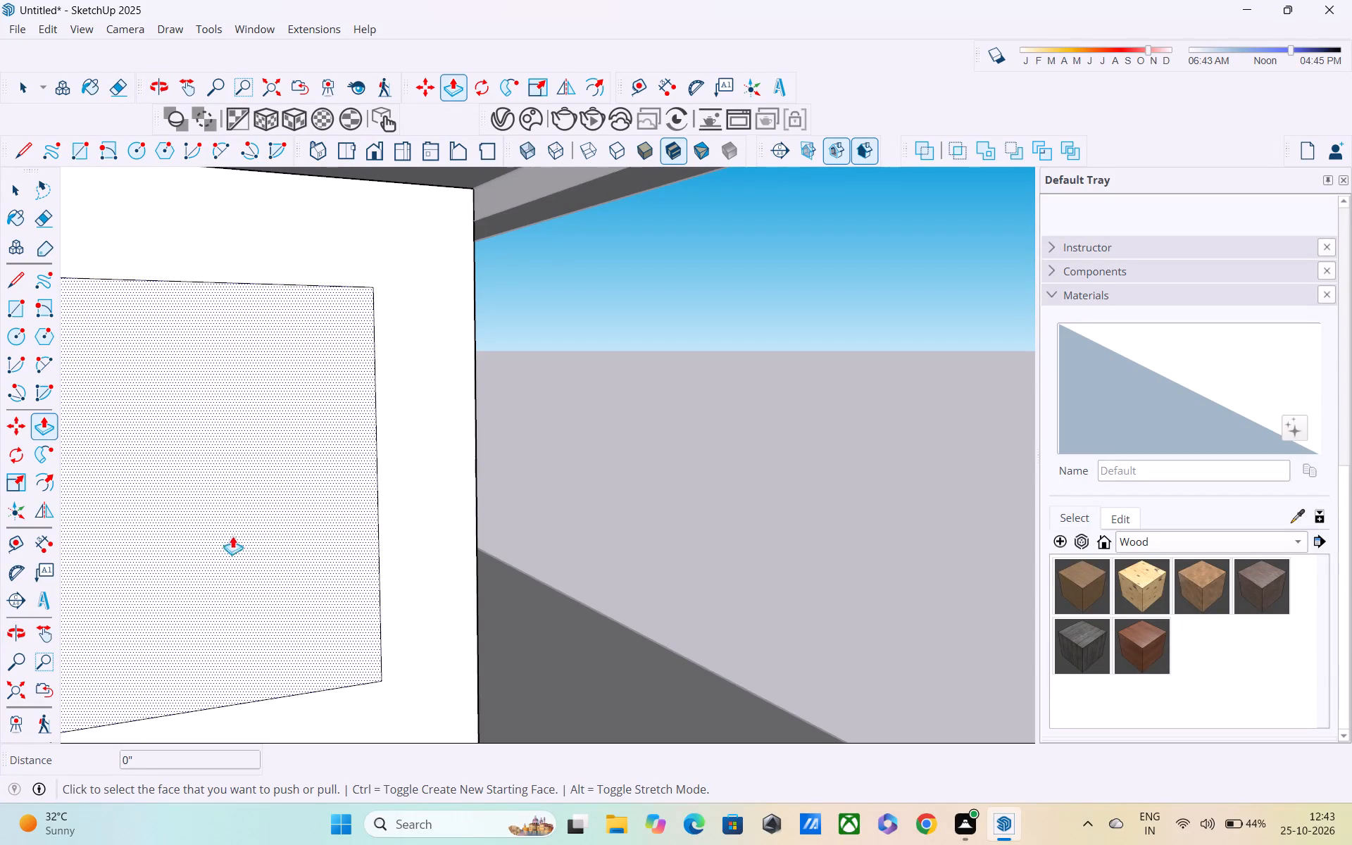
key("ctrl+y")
Examine the inside face of the front wall around the window's recessed pane and stray edges.
scroll(256, 529, "up", 3)
scroll(305, 464, "up", 2)
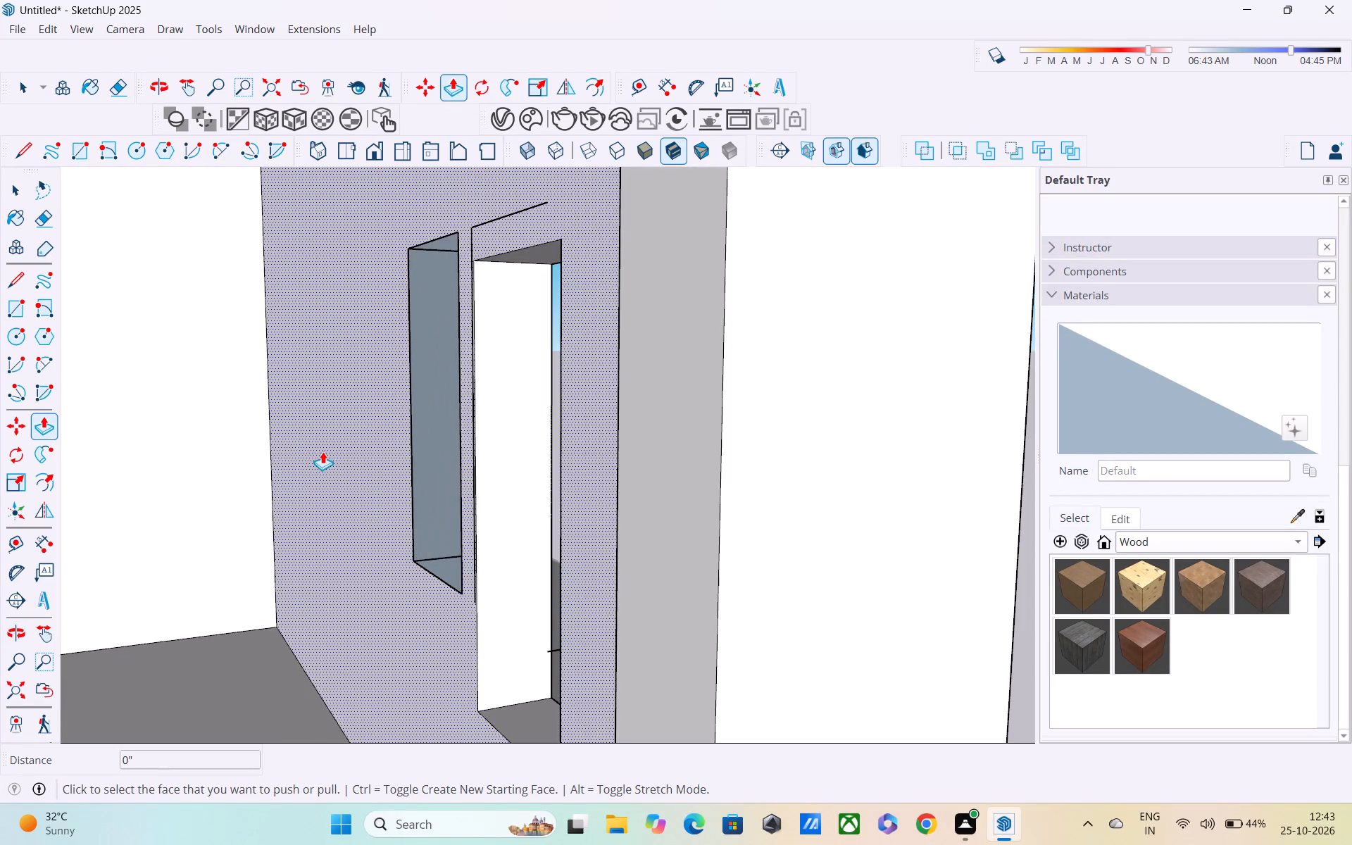
scroll(323, 451, "down", 3)
middle_click_drag(359, 450, 387, 446)
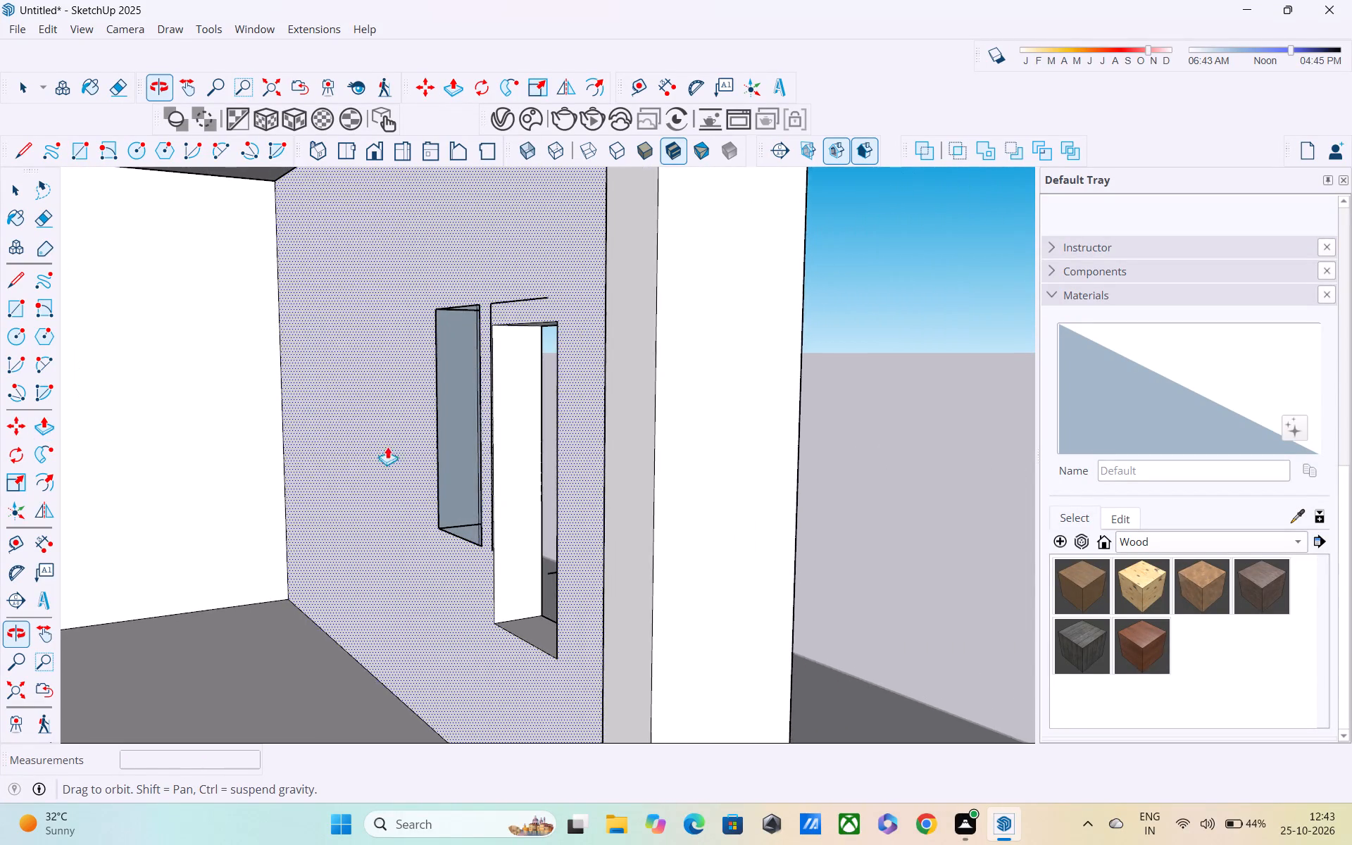
middle_click_drag(387, 446, 387, 448)
scroll(446, 401, "up", 3)
middle_click_drag(463, 394, 510, 428)
middle_click_drag(551, 432, 534, 406)
scroll(627, 525, "up", 3)
scroll(625, 489, "down", 3)
middle_click_drag(618, 491, 627, 470)
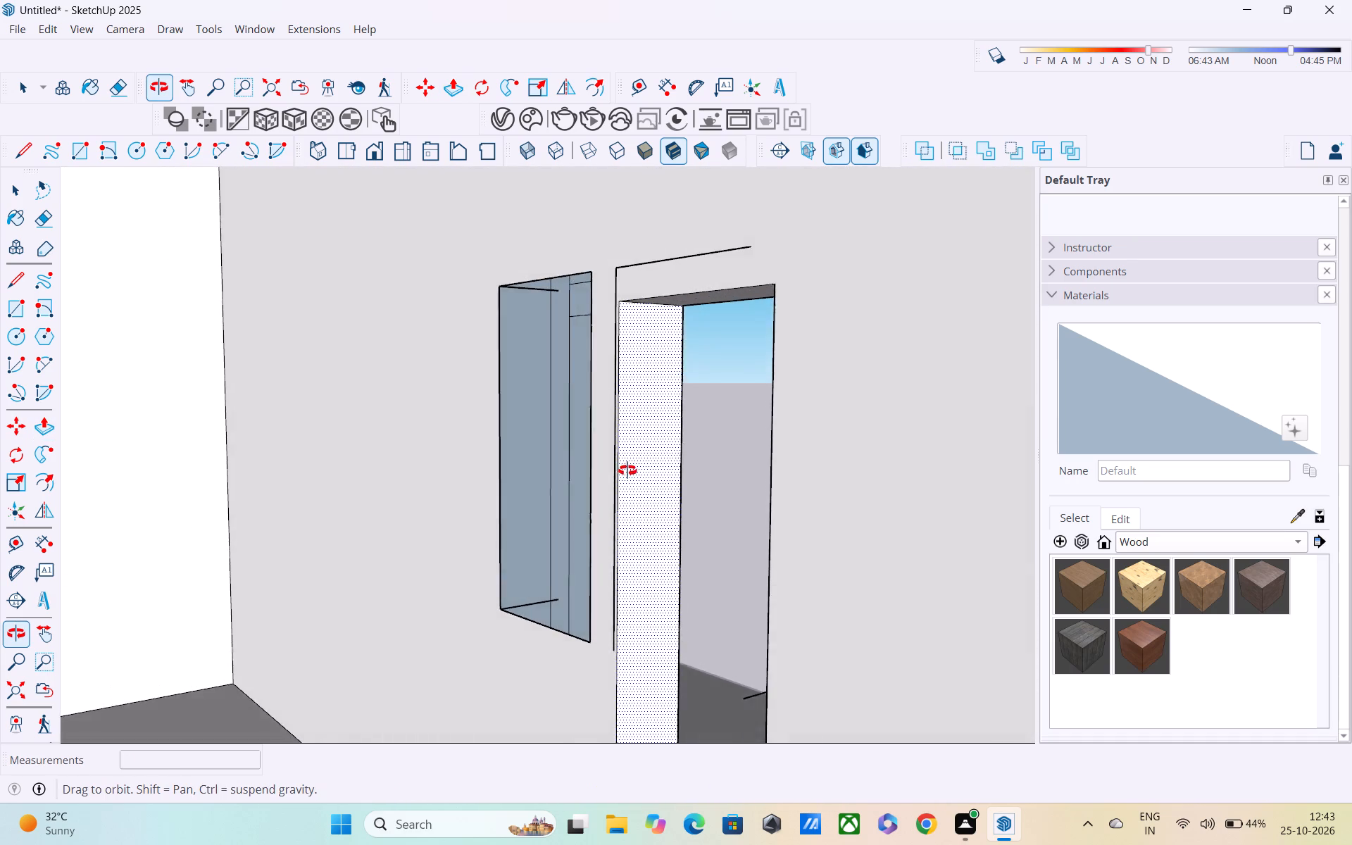
middle_click_drag(627, 470, 741, 380)
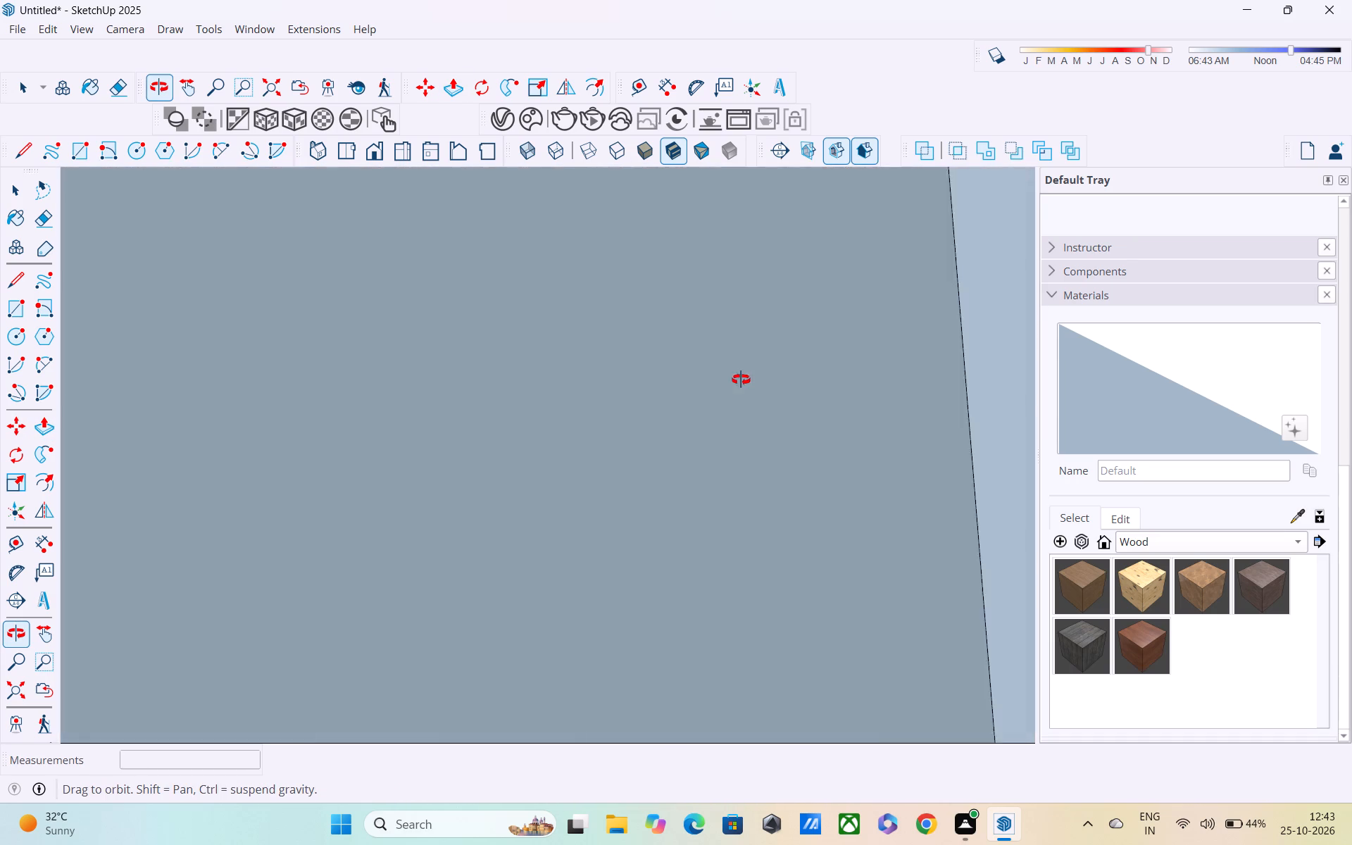
middle_click_drag(741, 380, 653, 392)
scroll(648, 401, "up", 1)
scroll(644, 406, "down", 7)
scroll(781, 436, "down", 2)
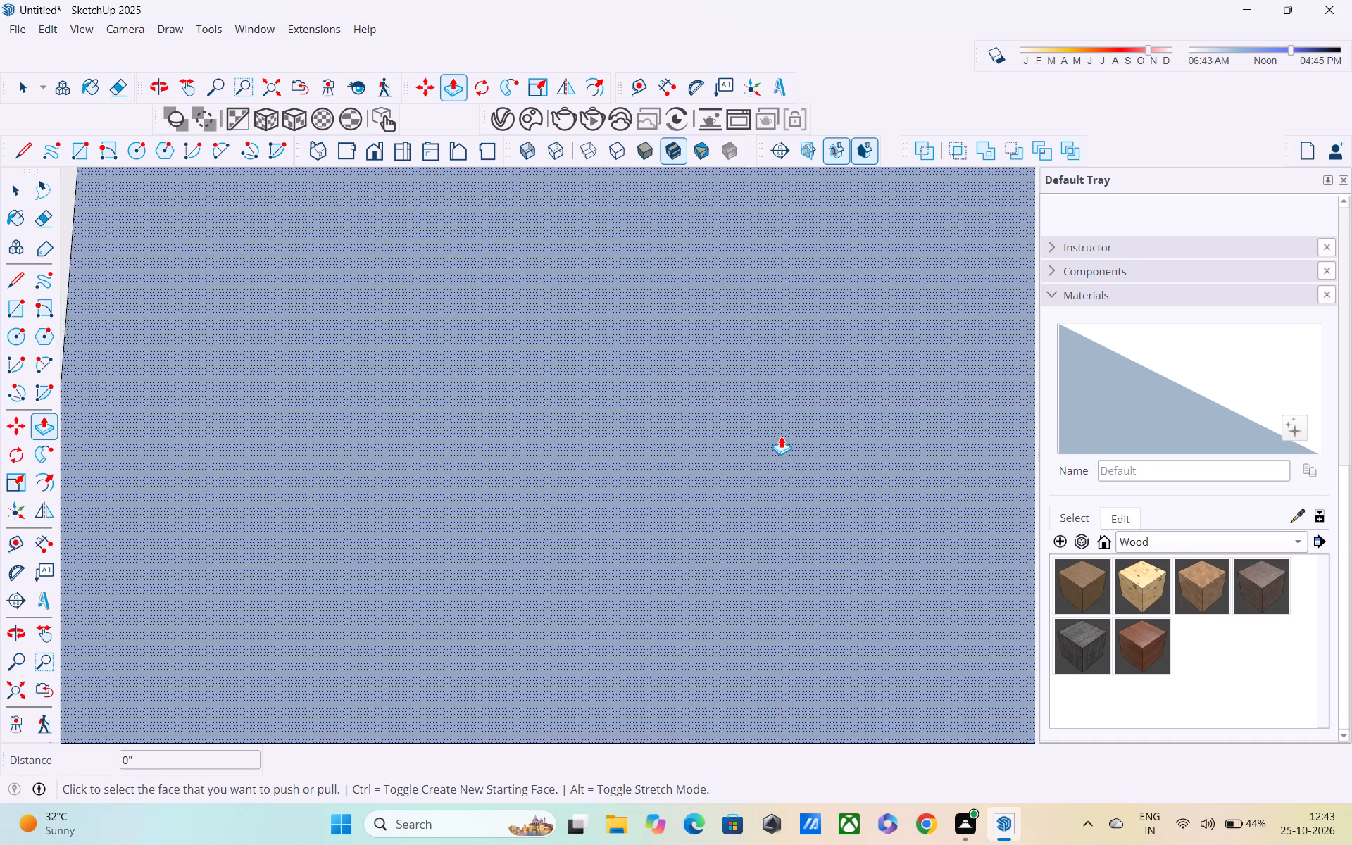
scroll(781, 436, "down", 2)
Examine the whole house model from the front and from below.
left_click(15, 689)
middle_click_drag(248, 668, 0, 717)
middle_click_drag(956, 472, 373, 507)
scroll(1053, 423, "up", 4)
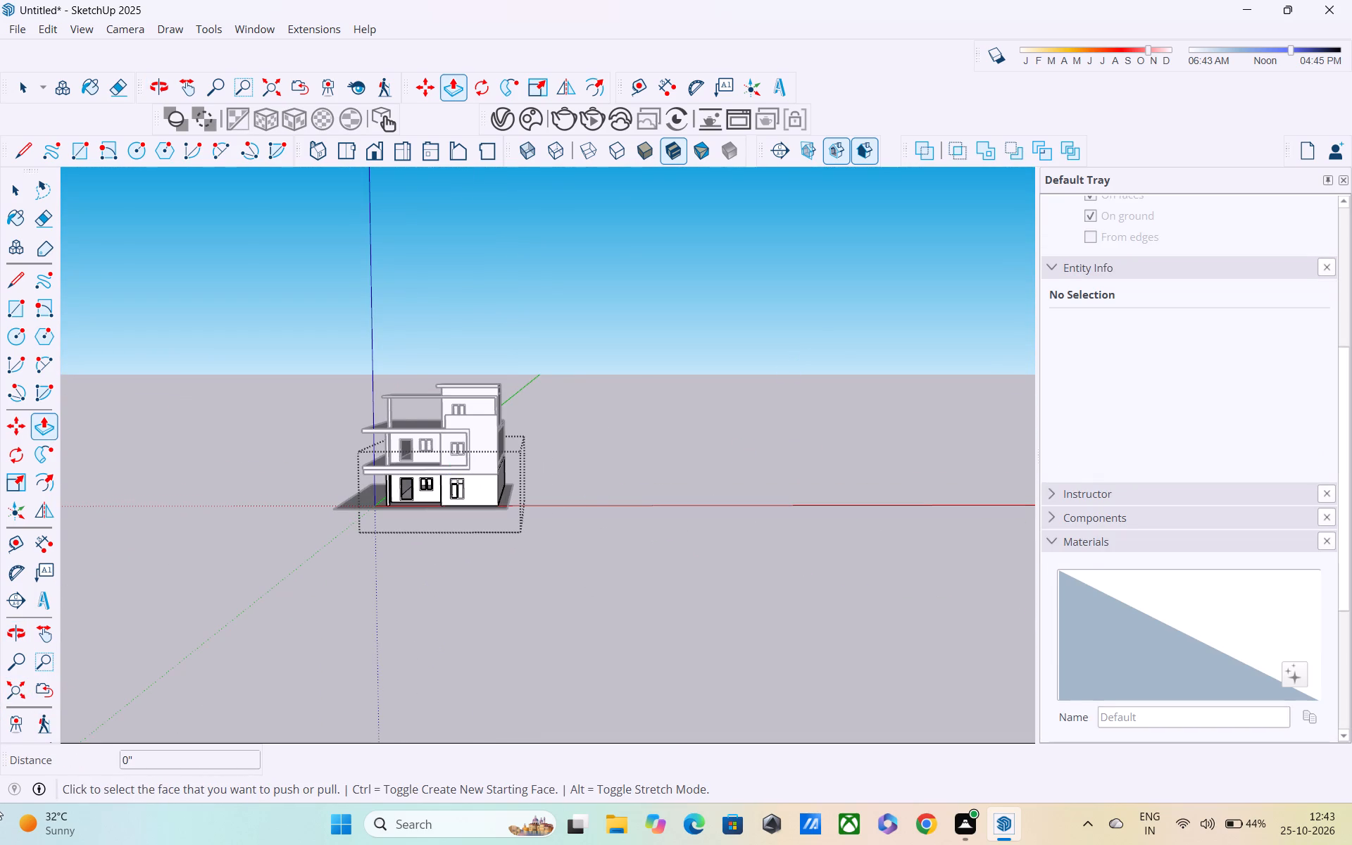
key("Escape")
key("Escape")
key("space")
key("space")
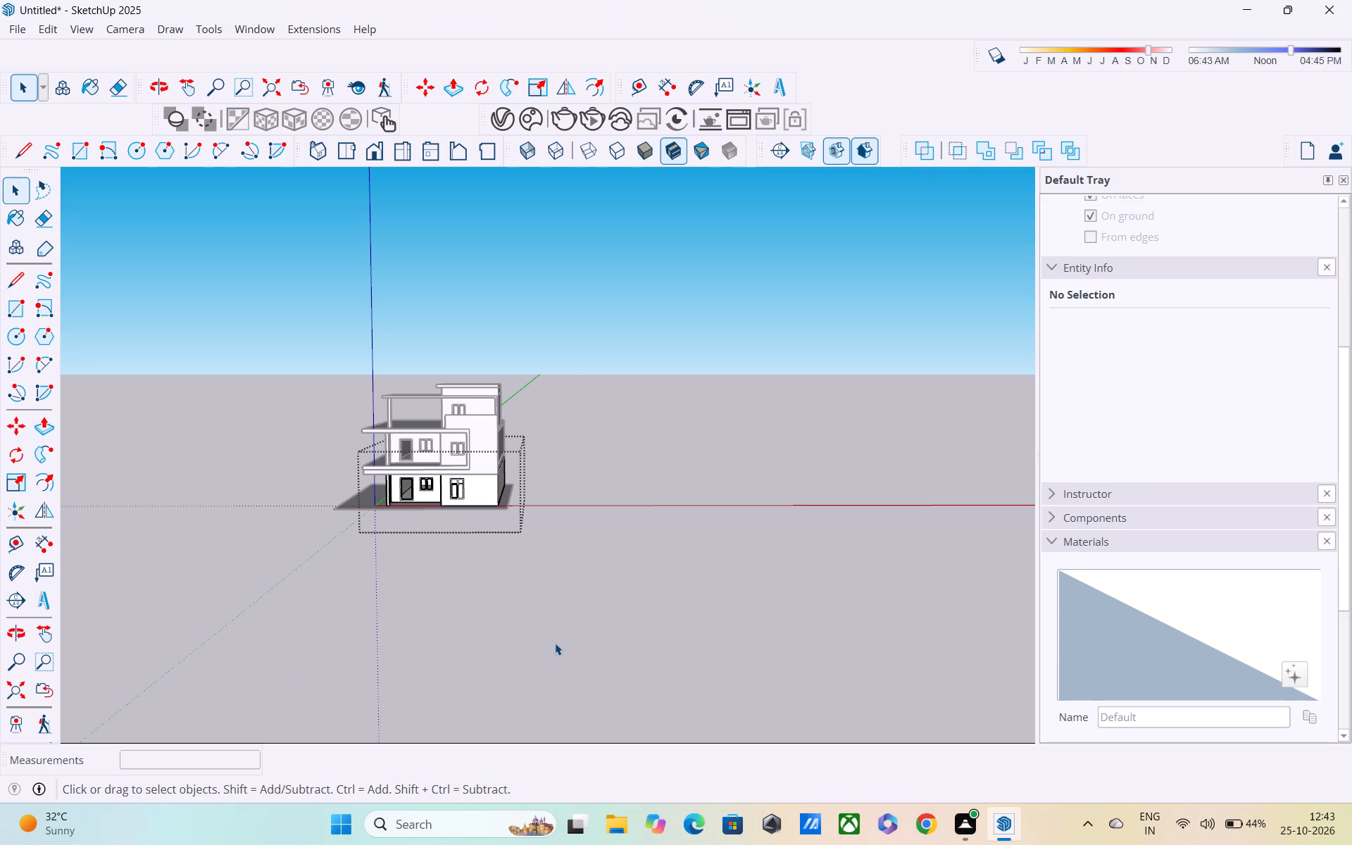
scroll(555, 643, "up", 1)
middle_click_drag(555, 643, 1351, 608)
middle_click_drag(1351, 608, 1335, 630)
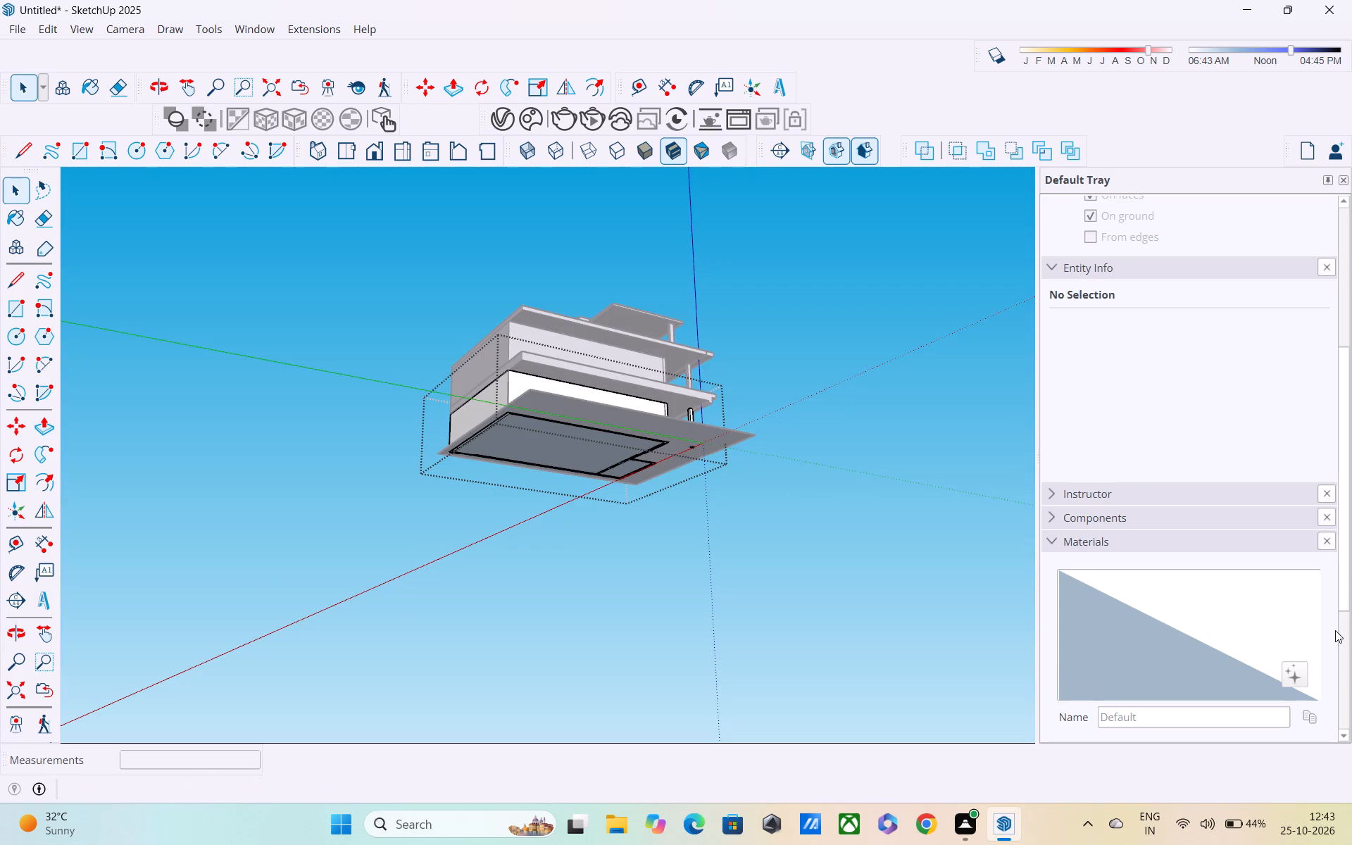
middle_click_drag(1335, 630, 1351, 331)
scroll(1351, 221, "up", 1)
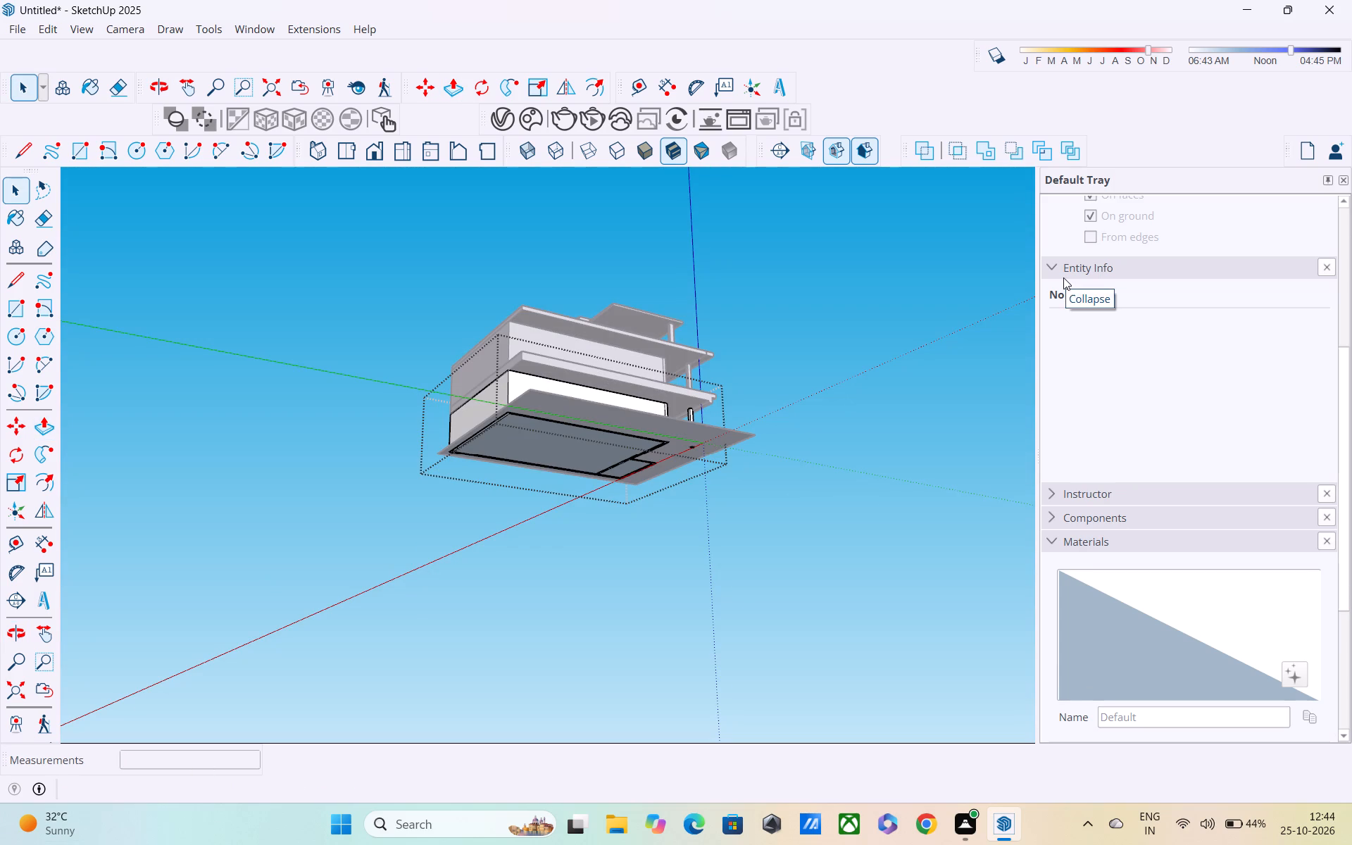
Collapse the Entity Info section.
left_click(1063, 277)
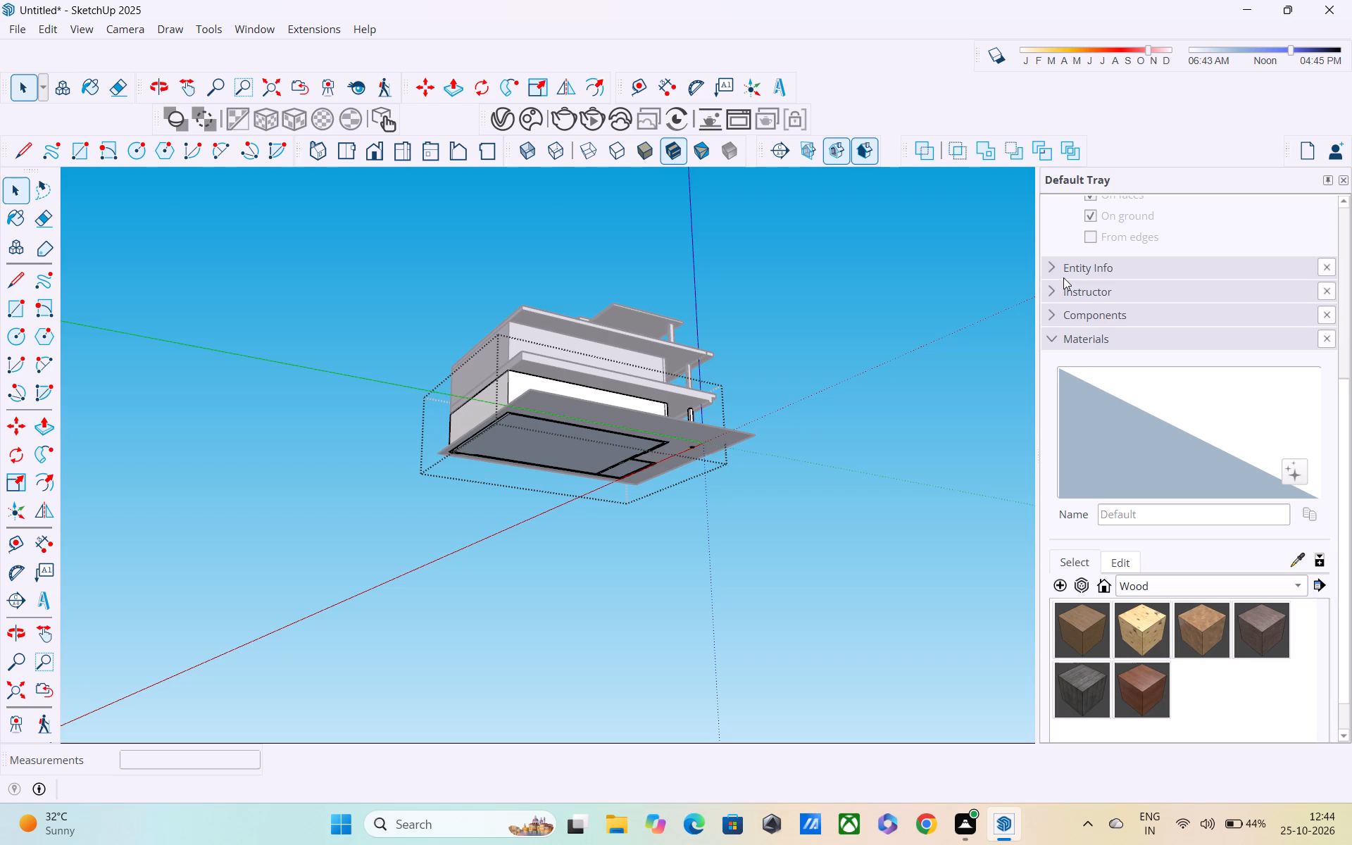
Switch to the Windows quick settings and open the Bluetooth page.
left_click(1236, 815)
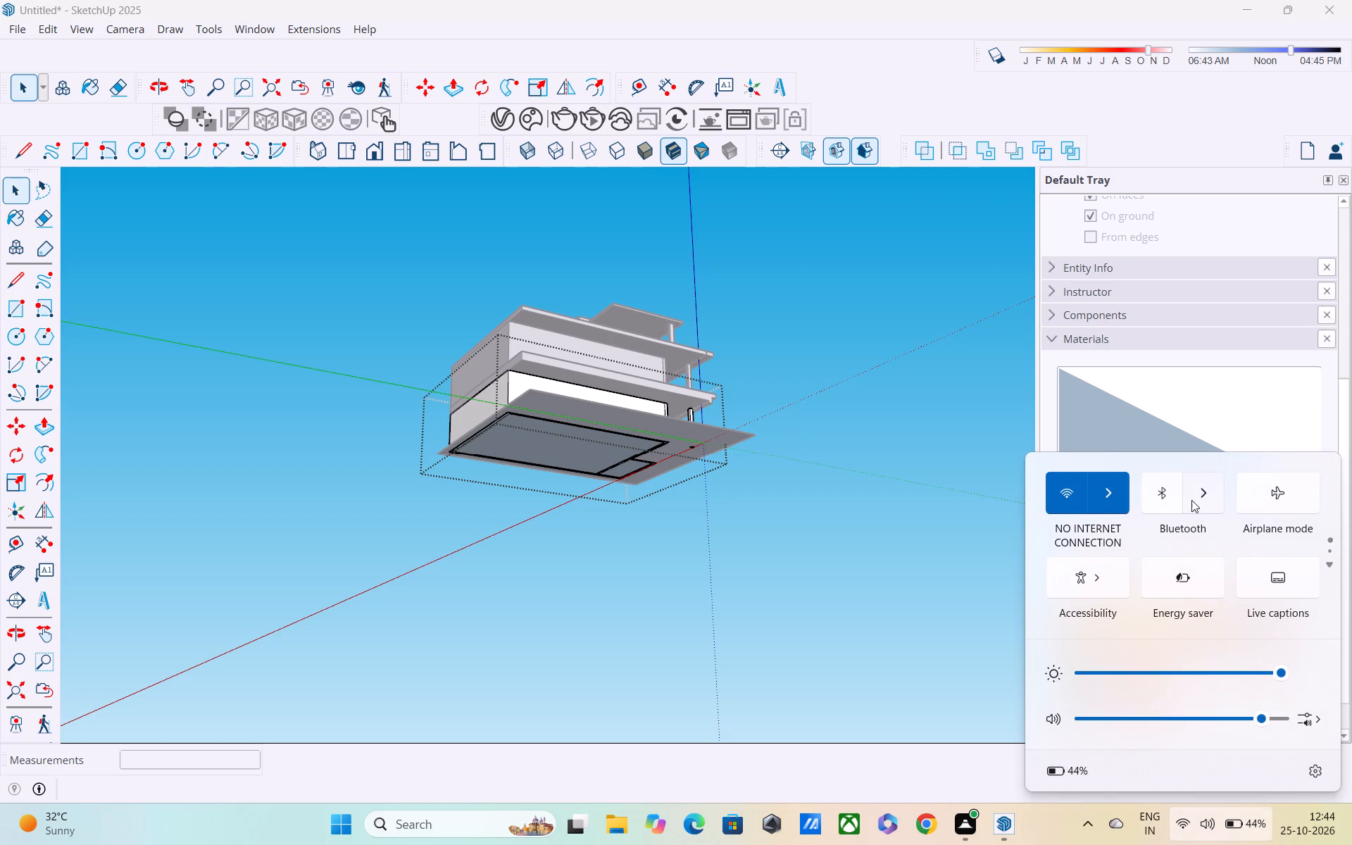
left_click(1198, 496)
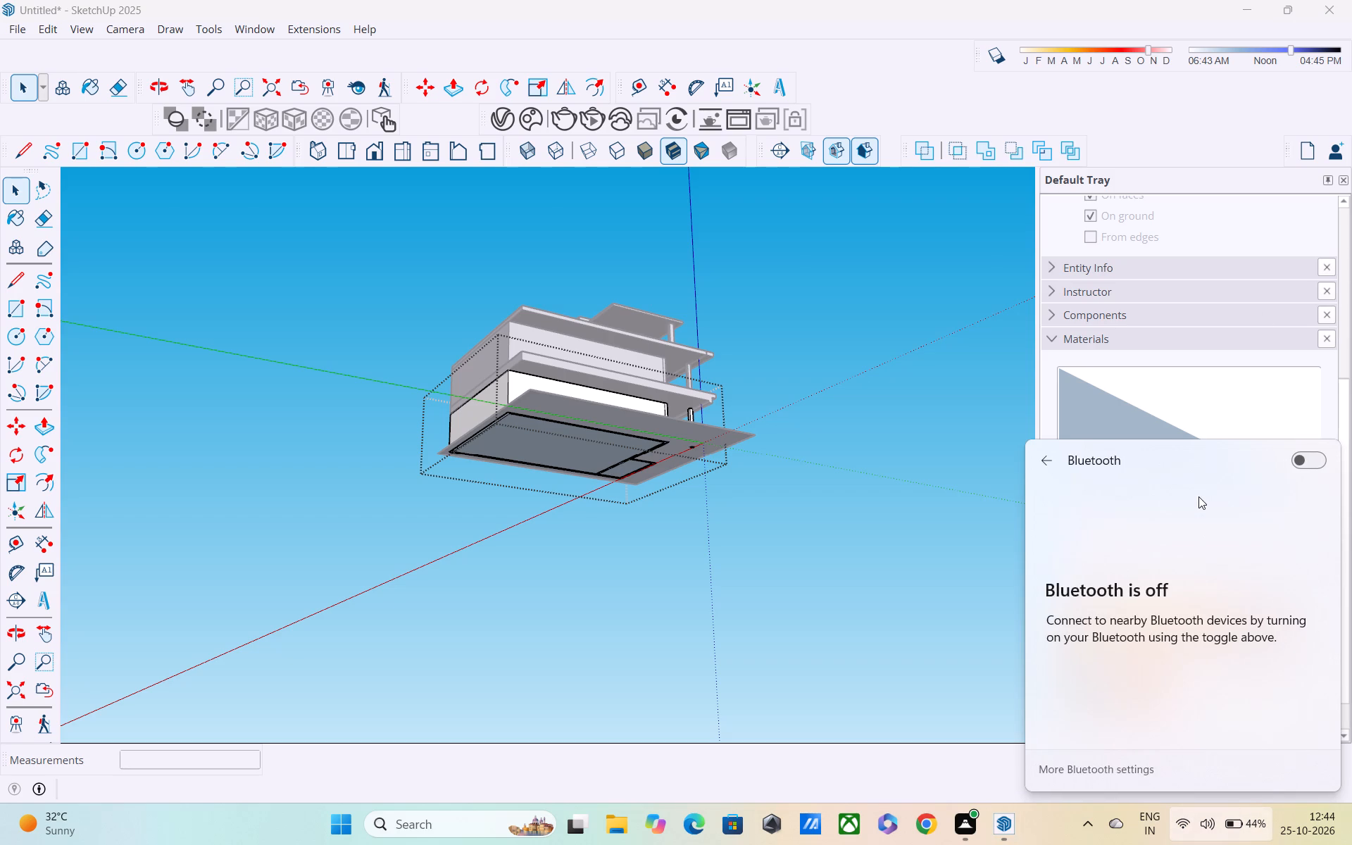
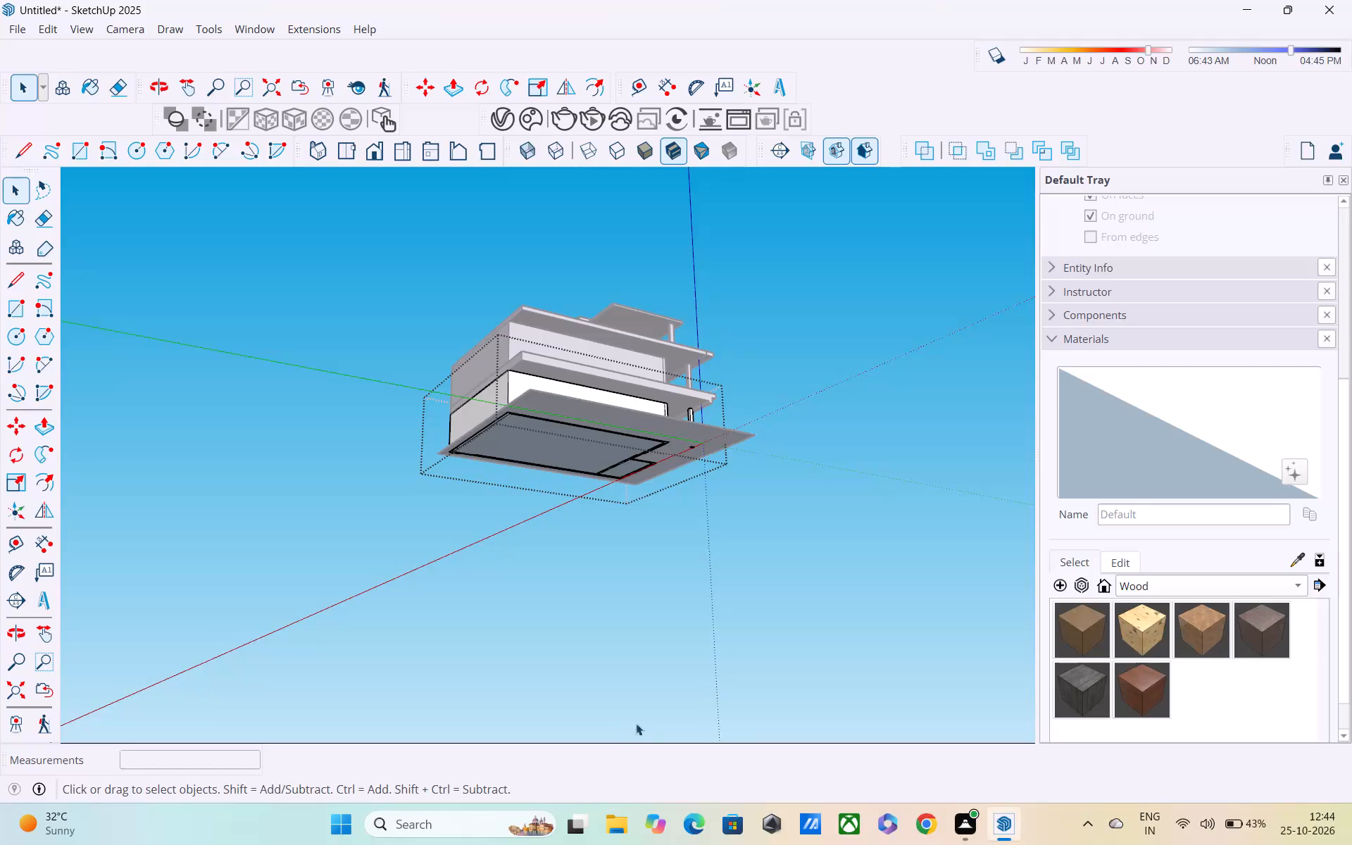
Undo the latest edits to the ground-floor front window, removing the recess and stray edge in its tall pane nearest the porch.
scroll(806, 496, "right", 1)
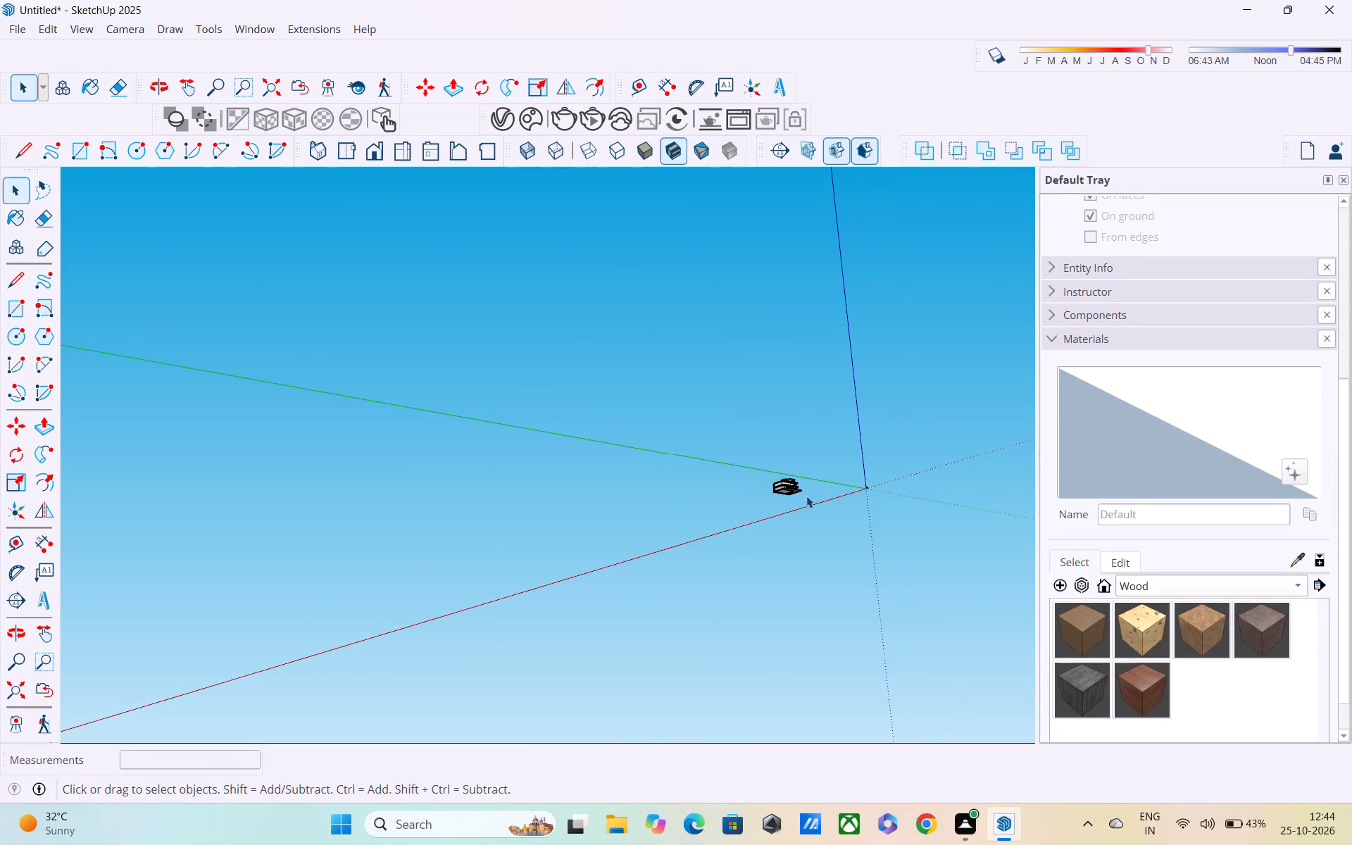
scroll(806, 496, "up", 2, "ctrl")
scroll(806, 496, "right", 1)
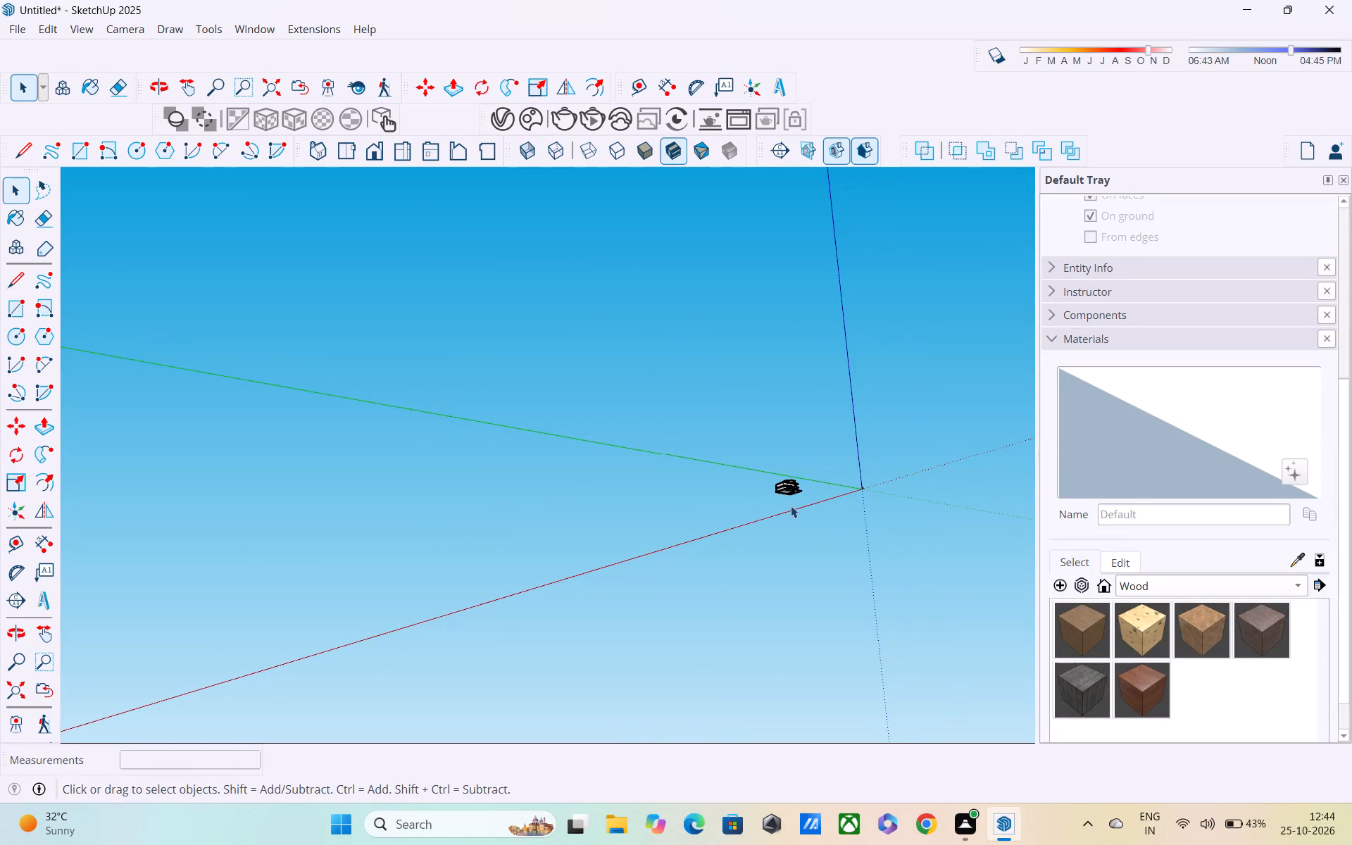
scroll(791, 506, "up", 14, "ctrl")
scroll(791, 506, "right", 1)
scroll(791, 506, "up", 3, "ctrl")
scroll(791, 506, "right", 1)
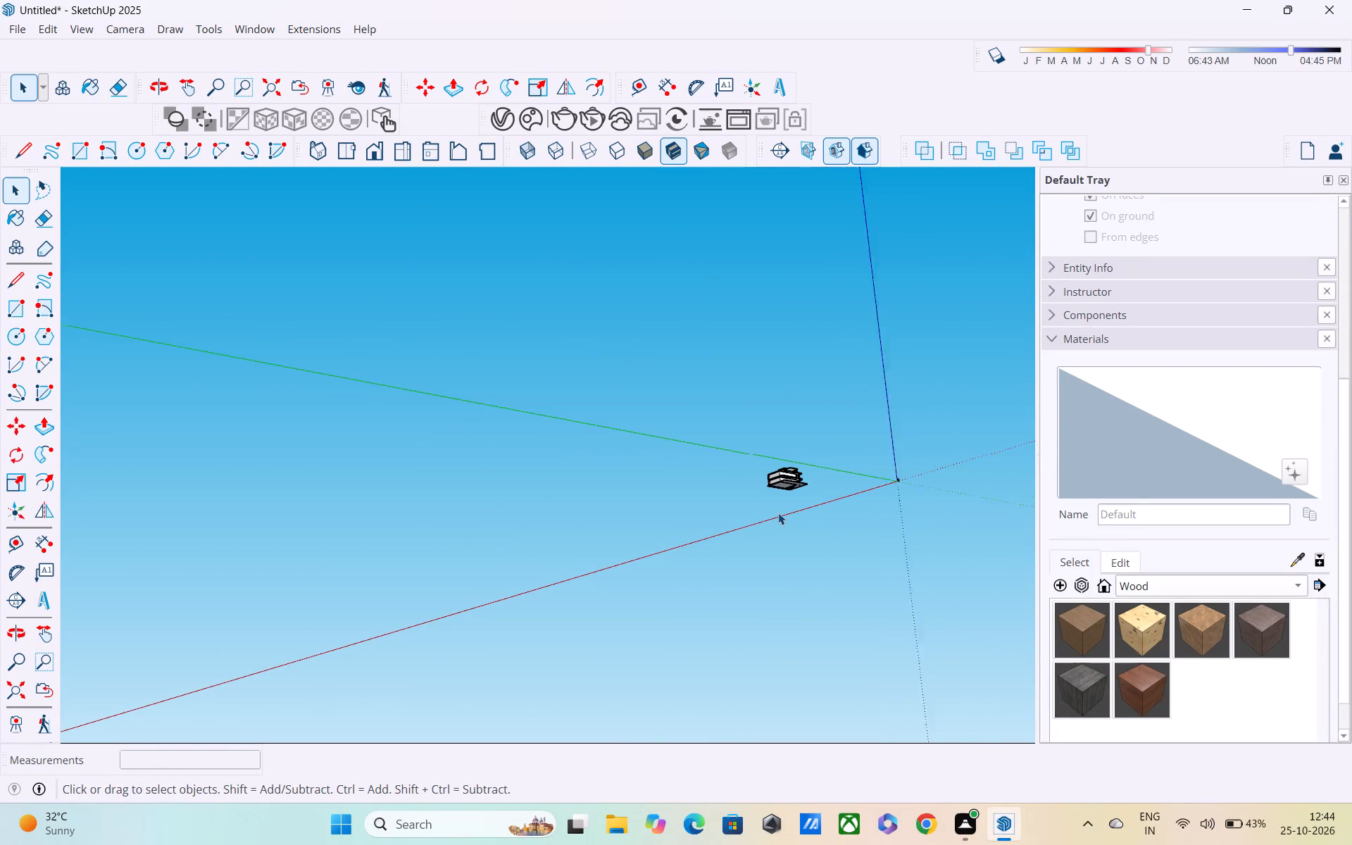
middle_click_drag(786, 468, 406, 546)
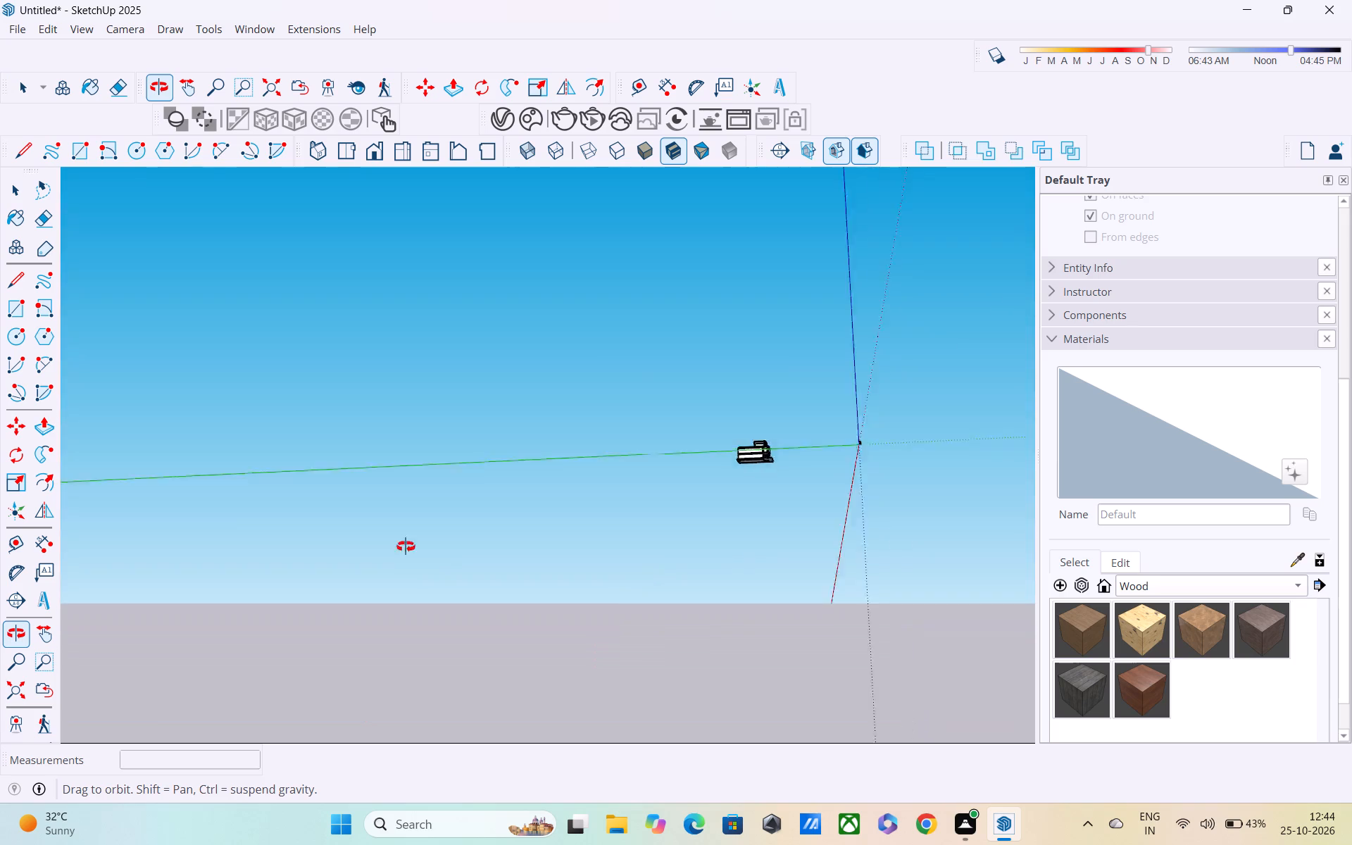
middle_click_drag(406, 546, 264, 612)
middle_click_drag(513, 508, 304, 530)
scroll(566, 536, "up", 3)
scroll(712, 503, "up", 3)
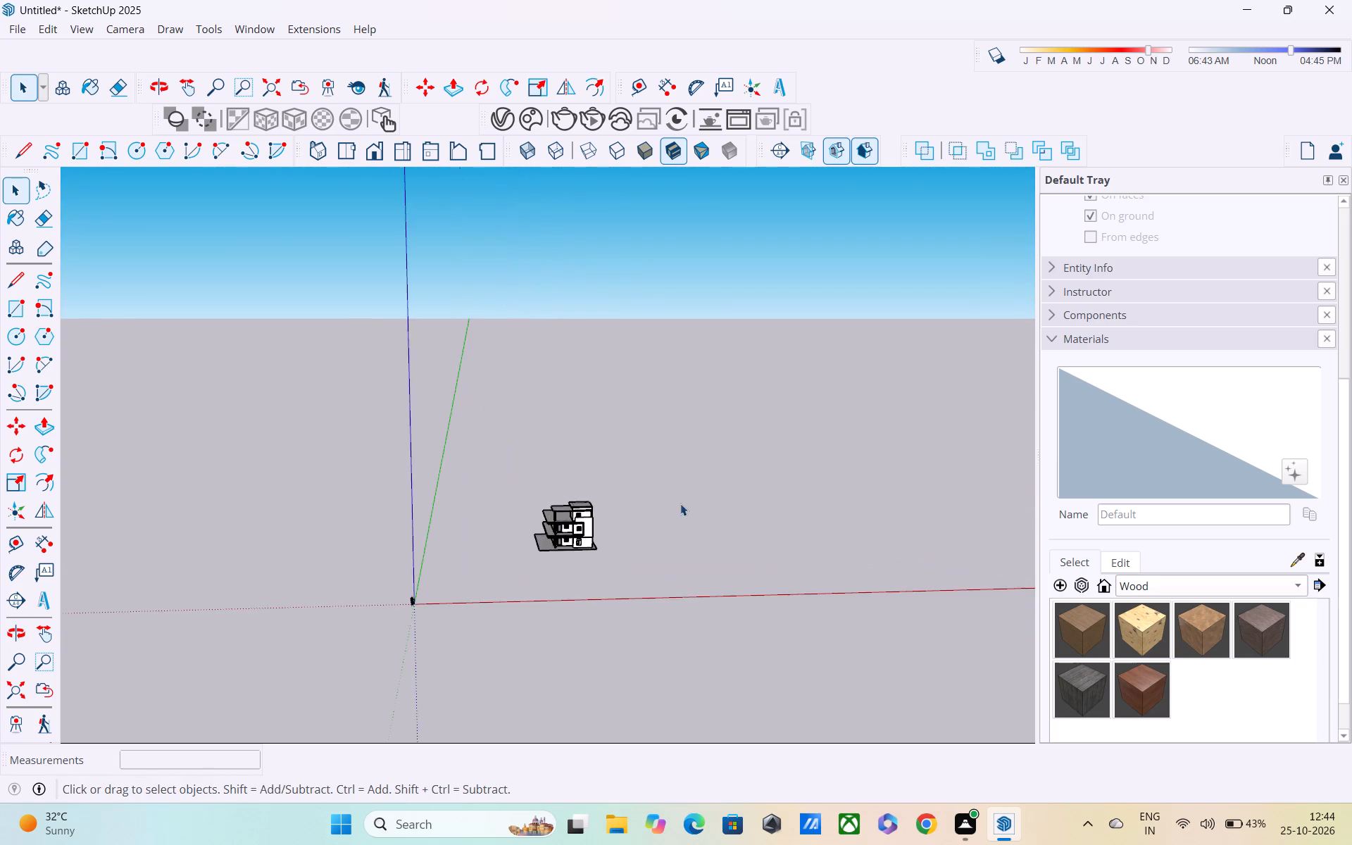
scroll(680, 503, "up", 18)
scroll(605, 574, "up", 1)
middle_click_drag(605, 574, 608, 480)
scroll(625, 607, "up", 2)
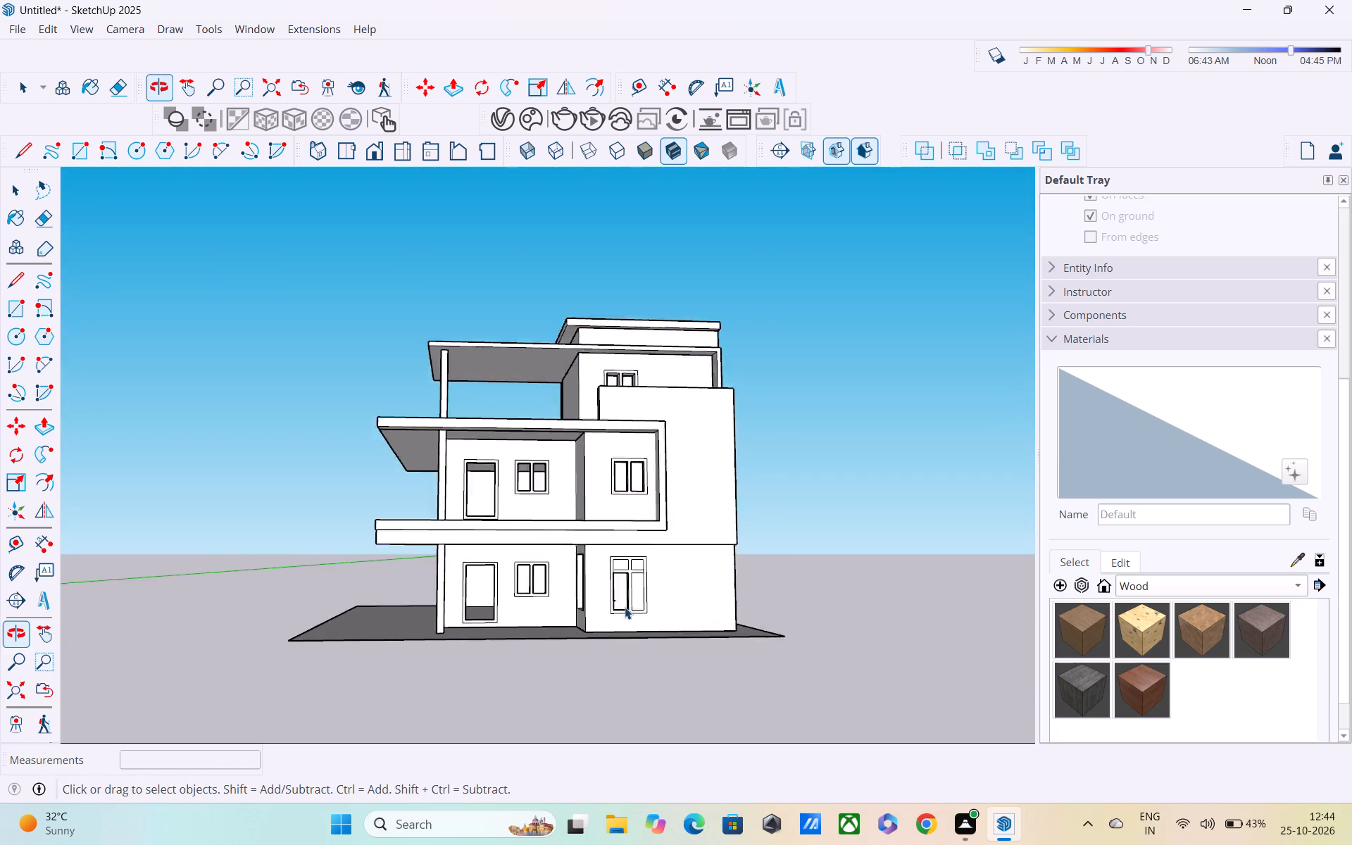
scroll(625, 607, "up", 3)
scroll(625, 607, "down", 1)
scroll(625, 604, "up", 8)
middle_click_drag(625, 572, 573, 585)
scroll(593, 583, "up", 1)
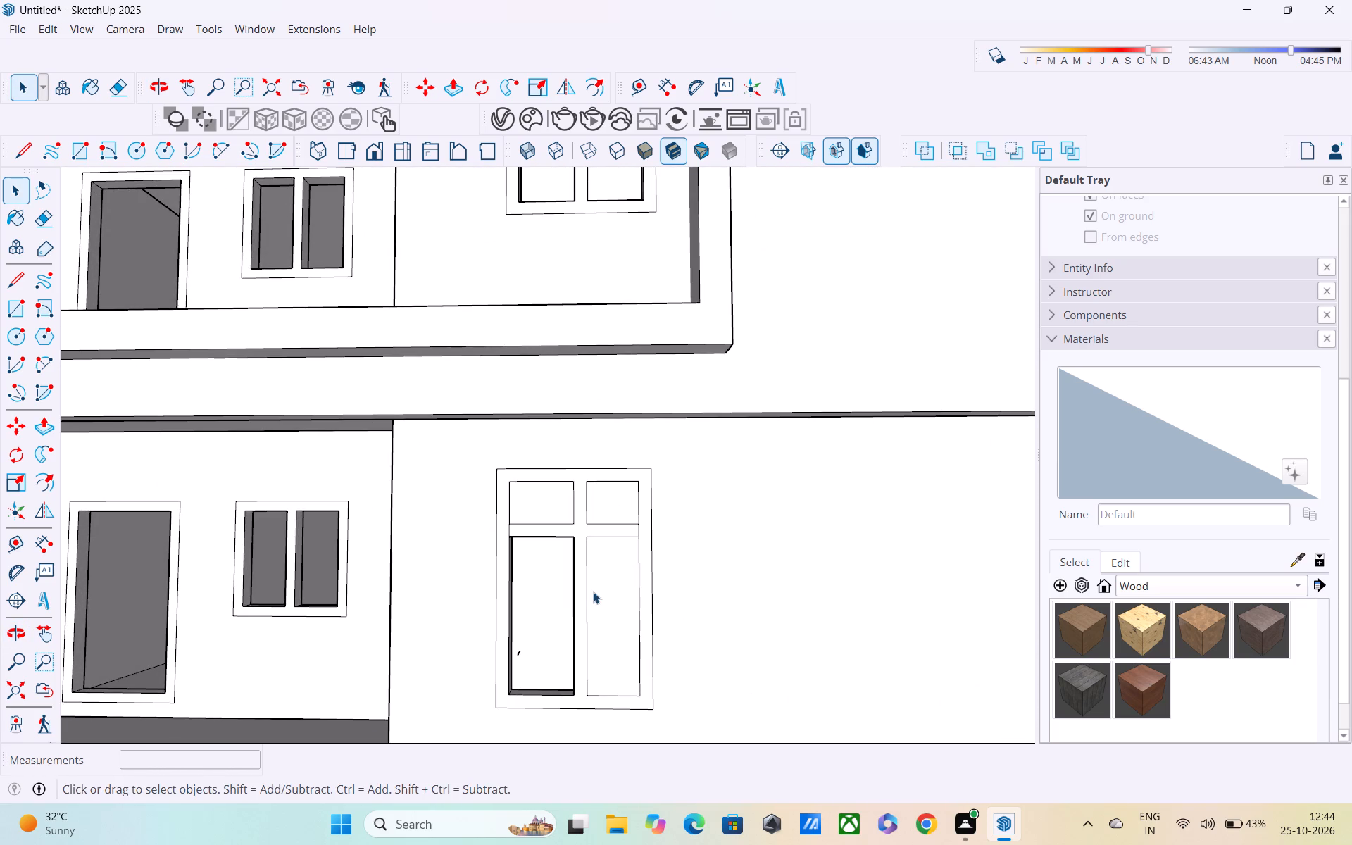
key("ctrl+z")
key("ctrl+z")
key("ctrl+z")
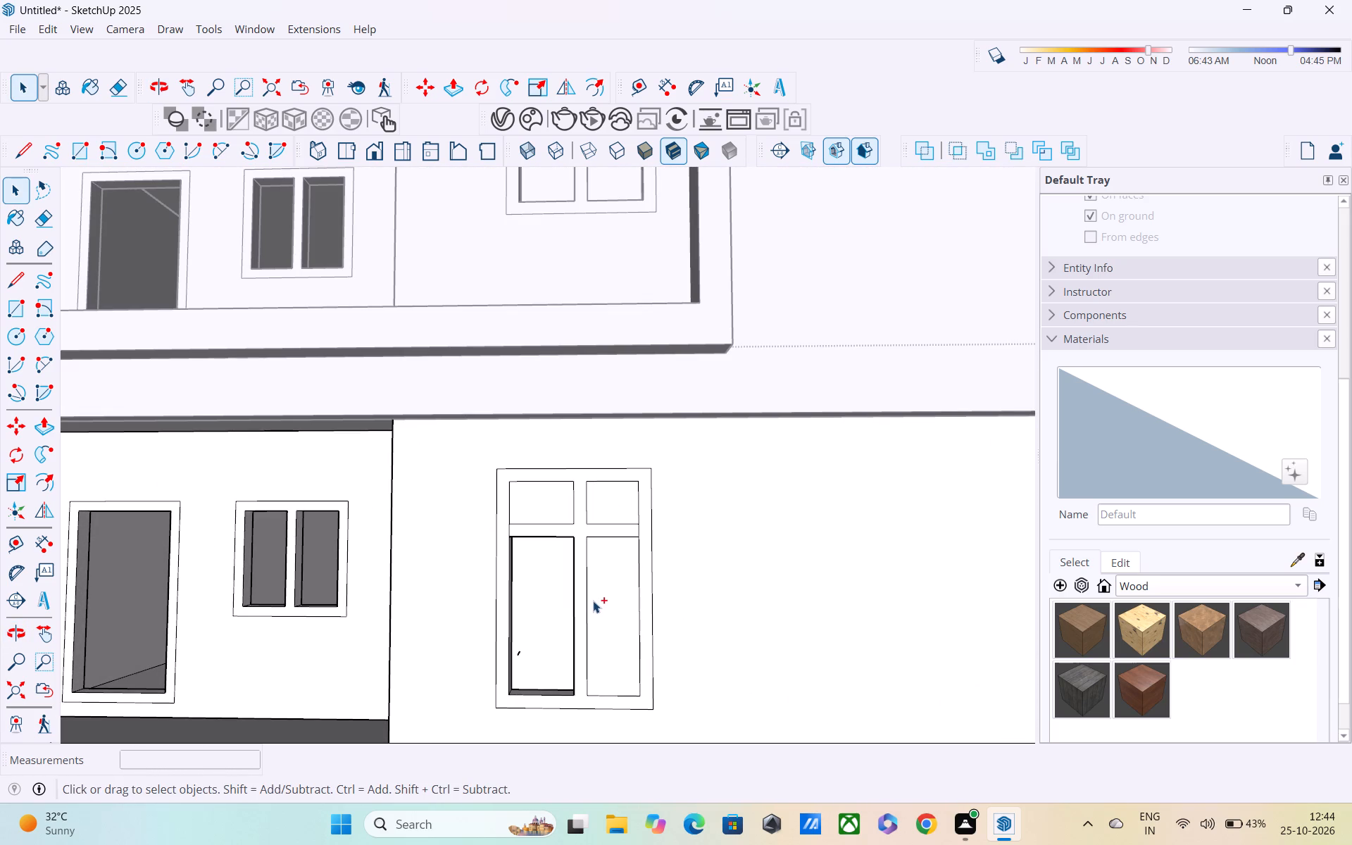
key("ctrl+z")
Examine the ground-floor front window and the house's front elevation from several angles, including the porch side.
middle_click_drag(599, 603, 517, 599)
scroll(481, 591, "up", 3)
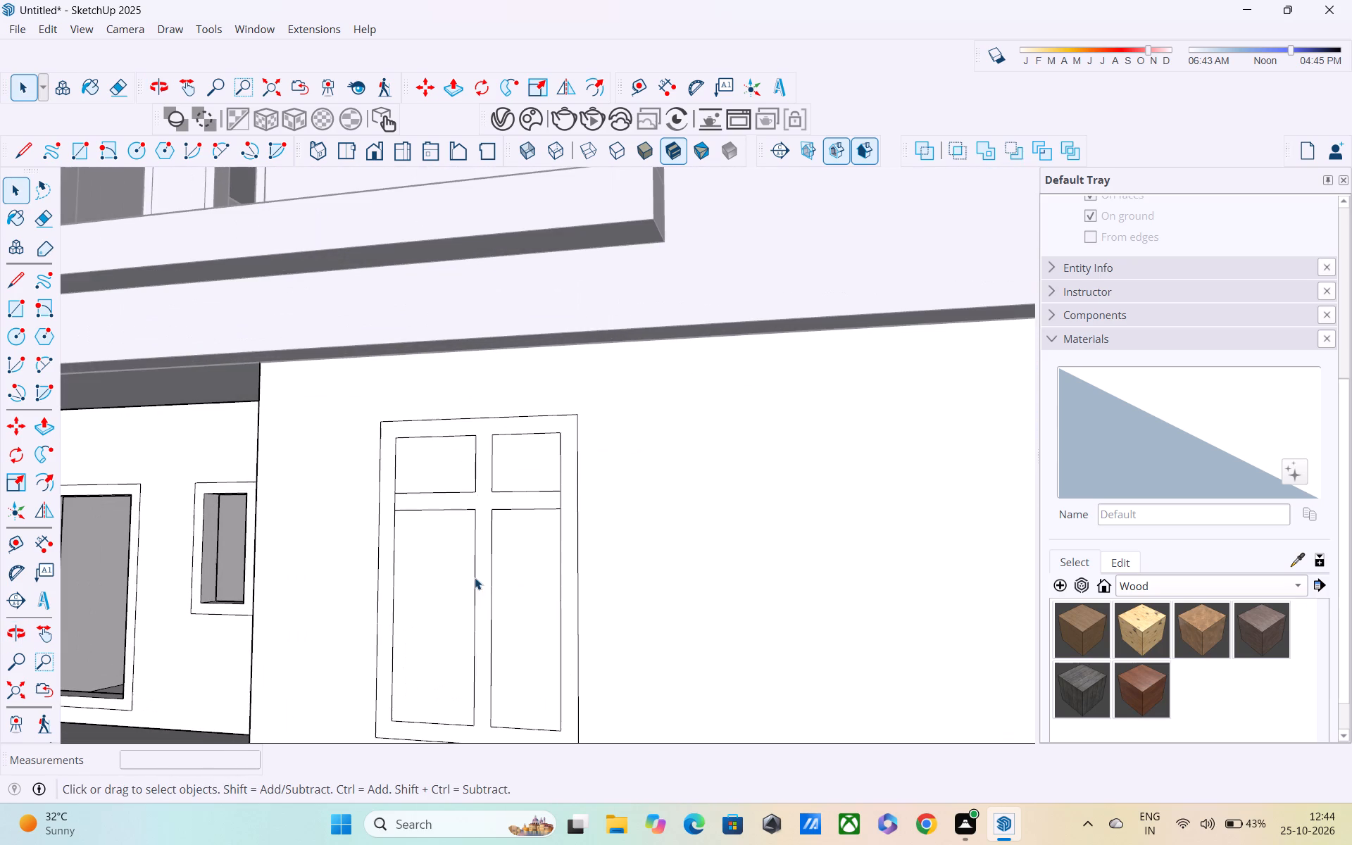
middle_click_drag(388, 540, 589, 570)
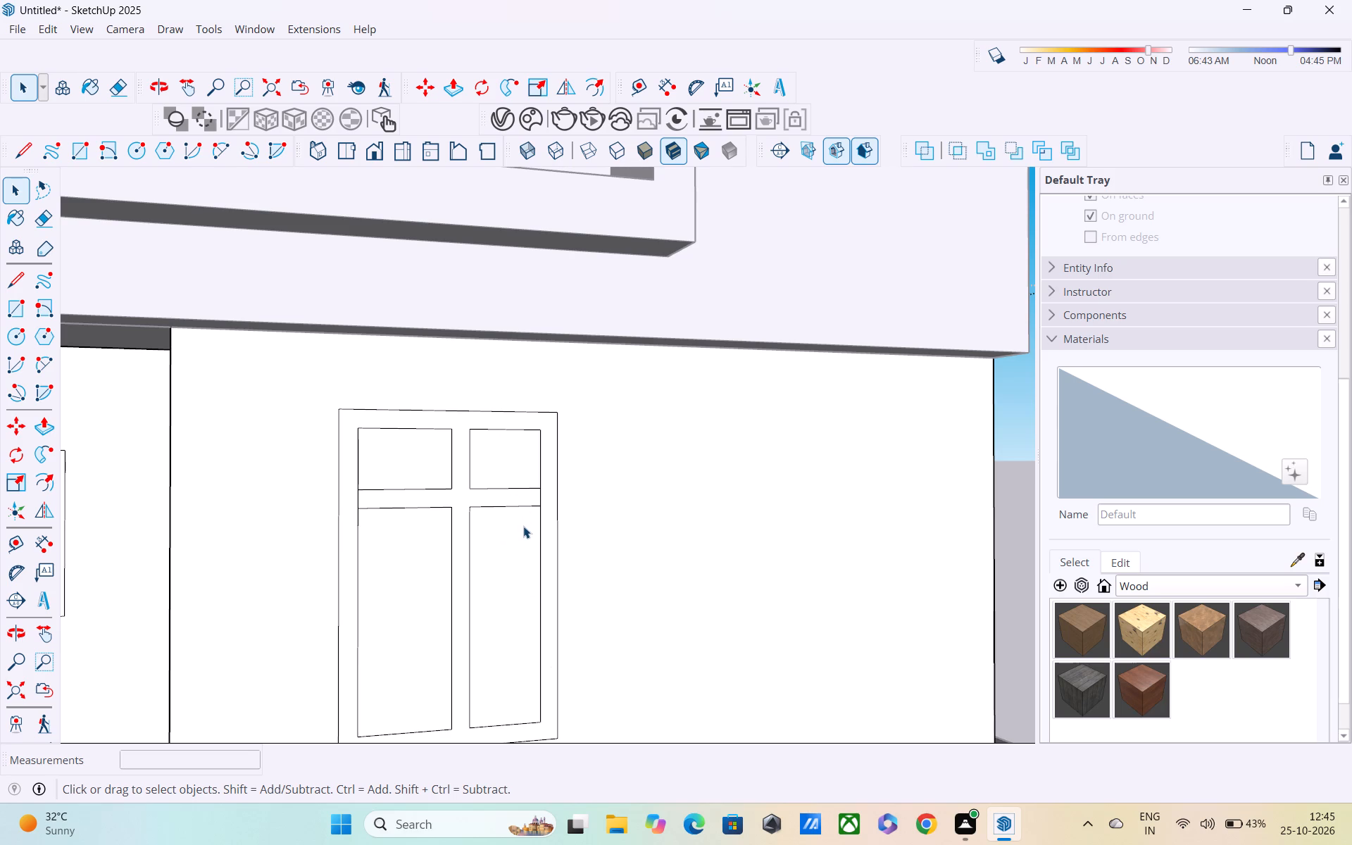
scroll(446, 477, "down", 3)
scroll(308, 461, "down", 3)
scroll(308, 472, "up", 1)
scroll(285, 484, "down", 4)
middle_click_drag(224, 543, 233, 544)
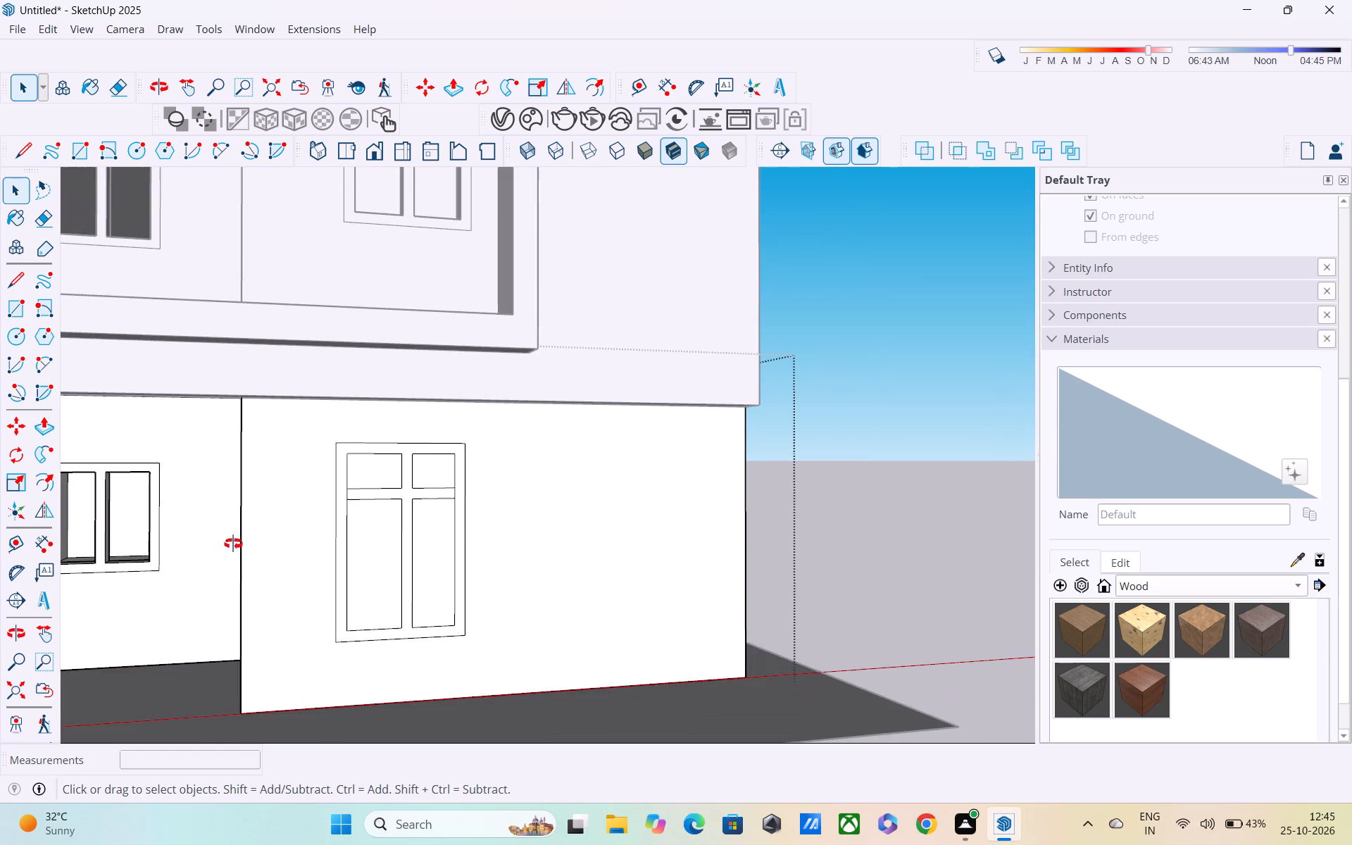
middle_click_drag(233, 544, 551, 537)
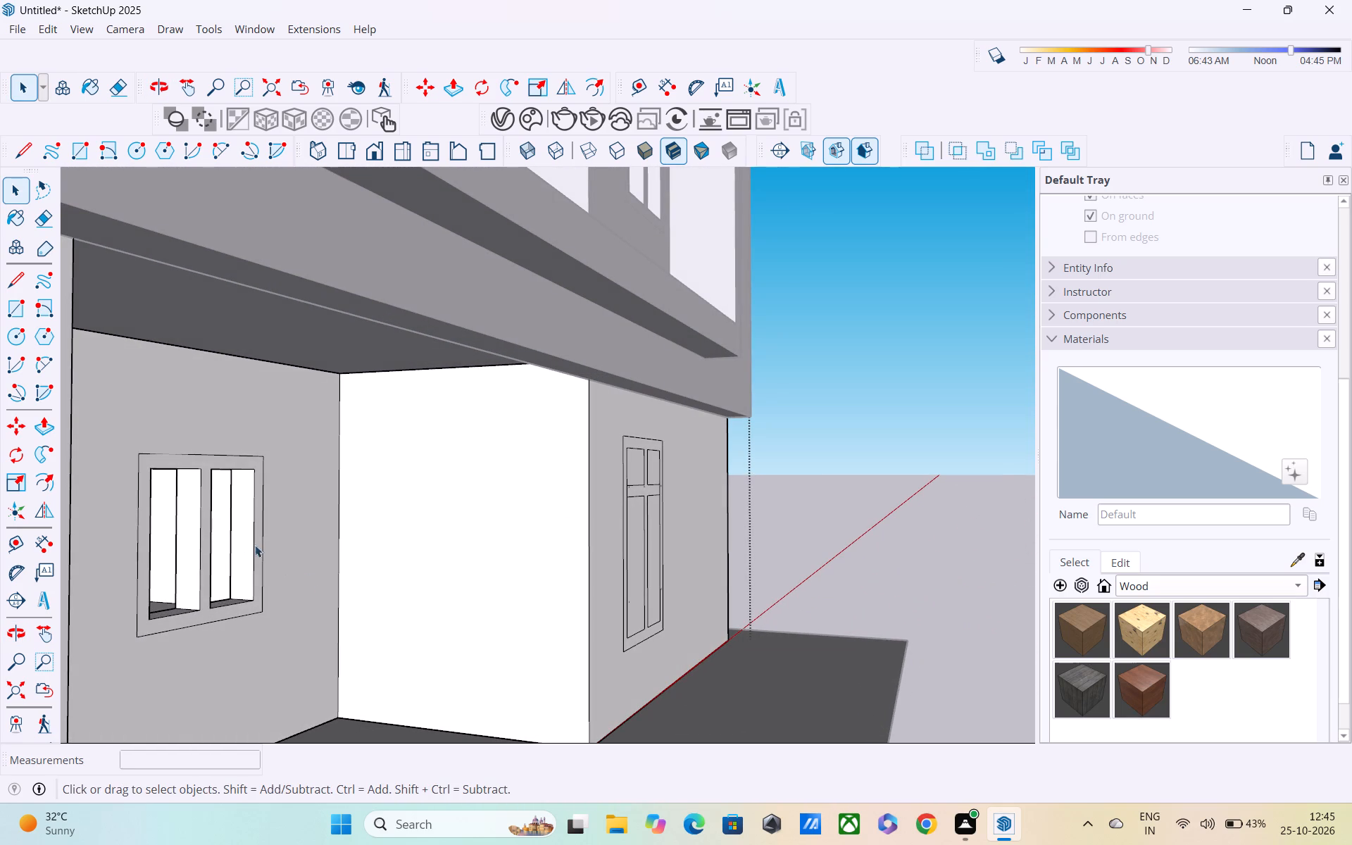
scroll(363, 522, "down", 2)
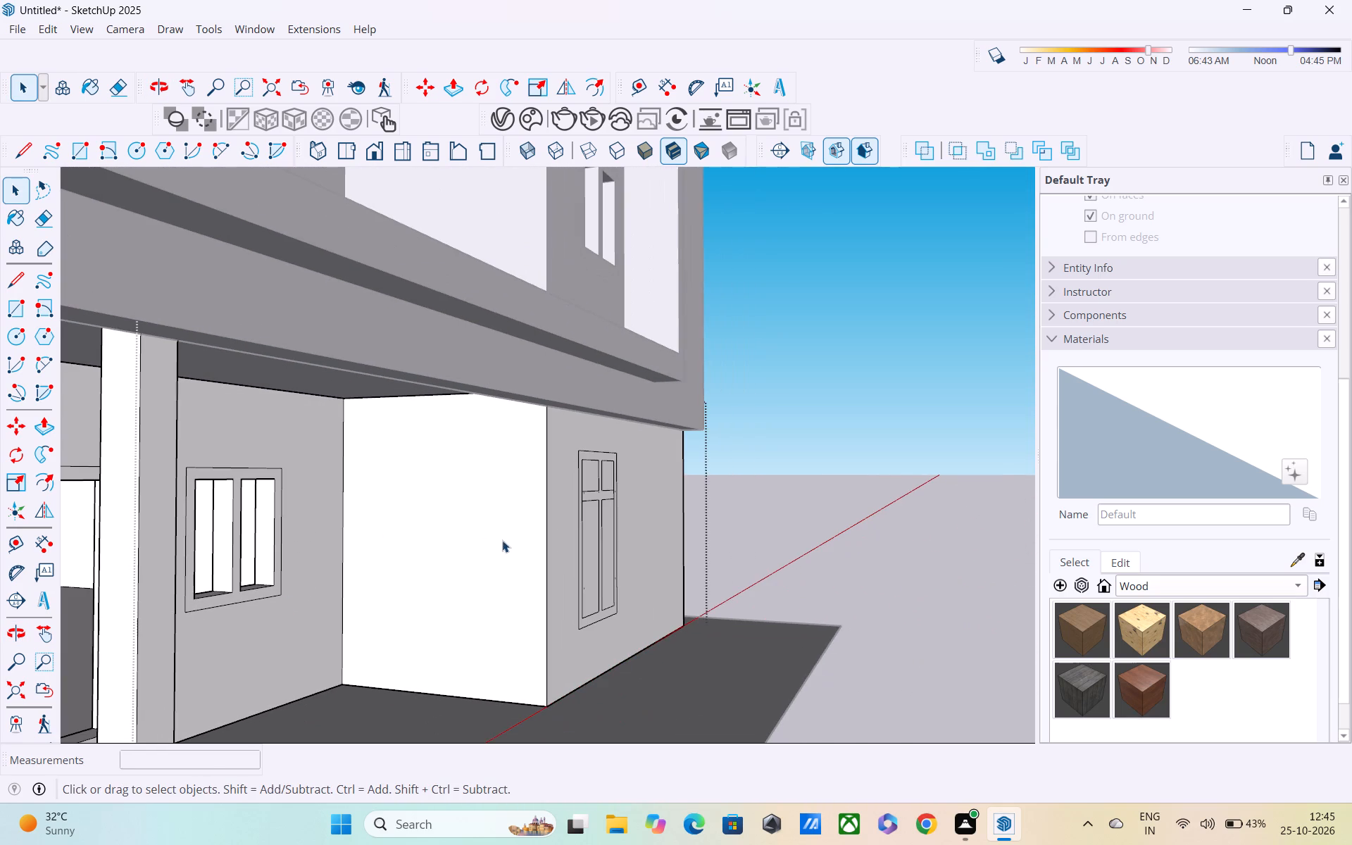
scroll(525, 530, "down", 2)
middle_click_drag(519, 538, 301, 644)
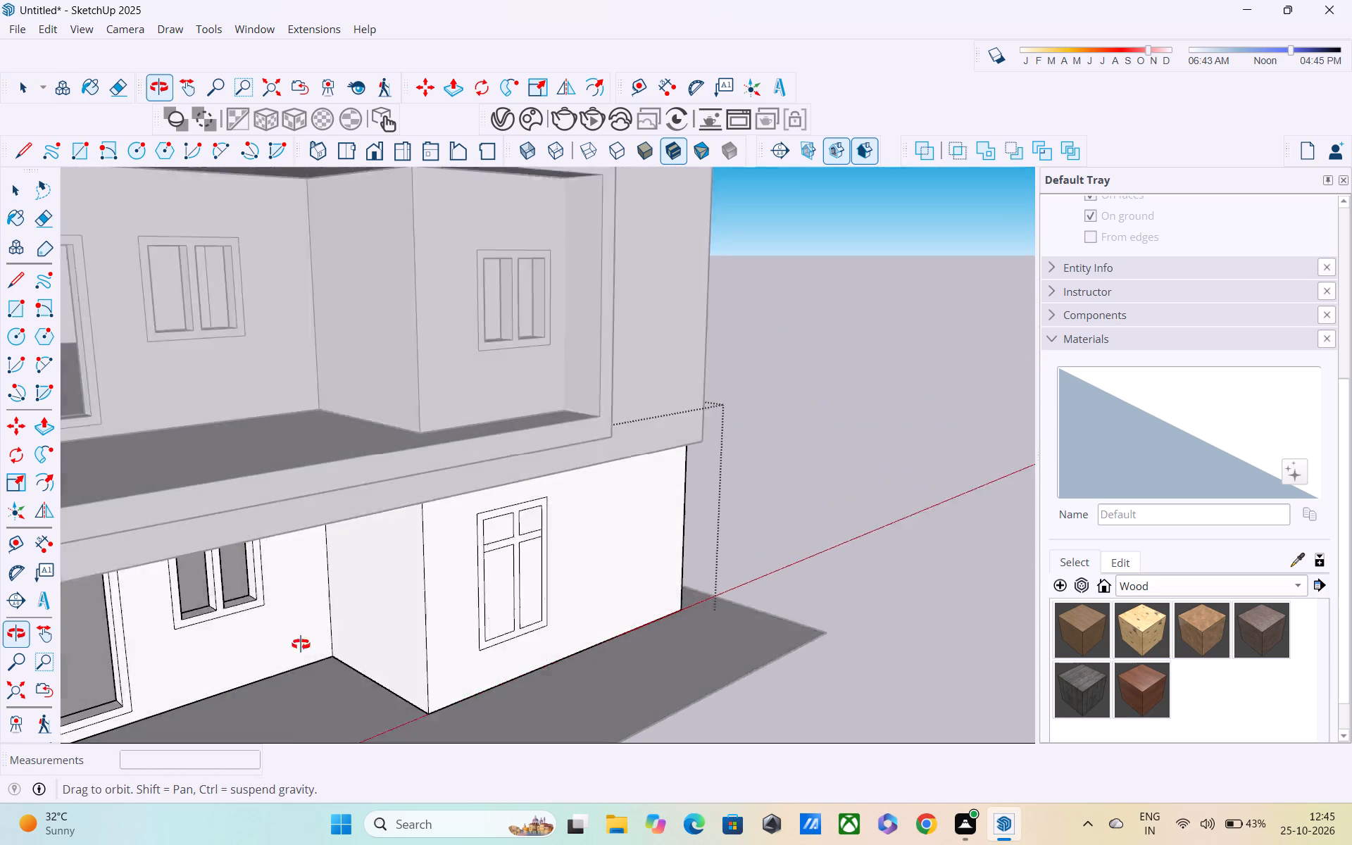
middle_click_drag(301, 644, 268, 627)
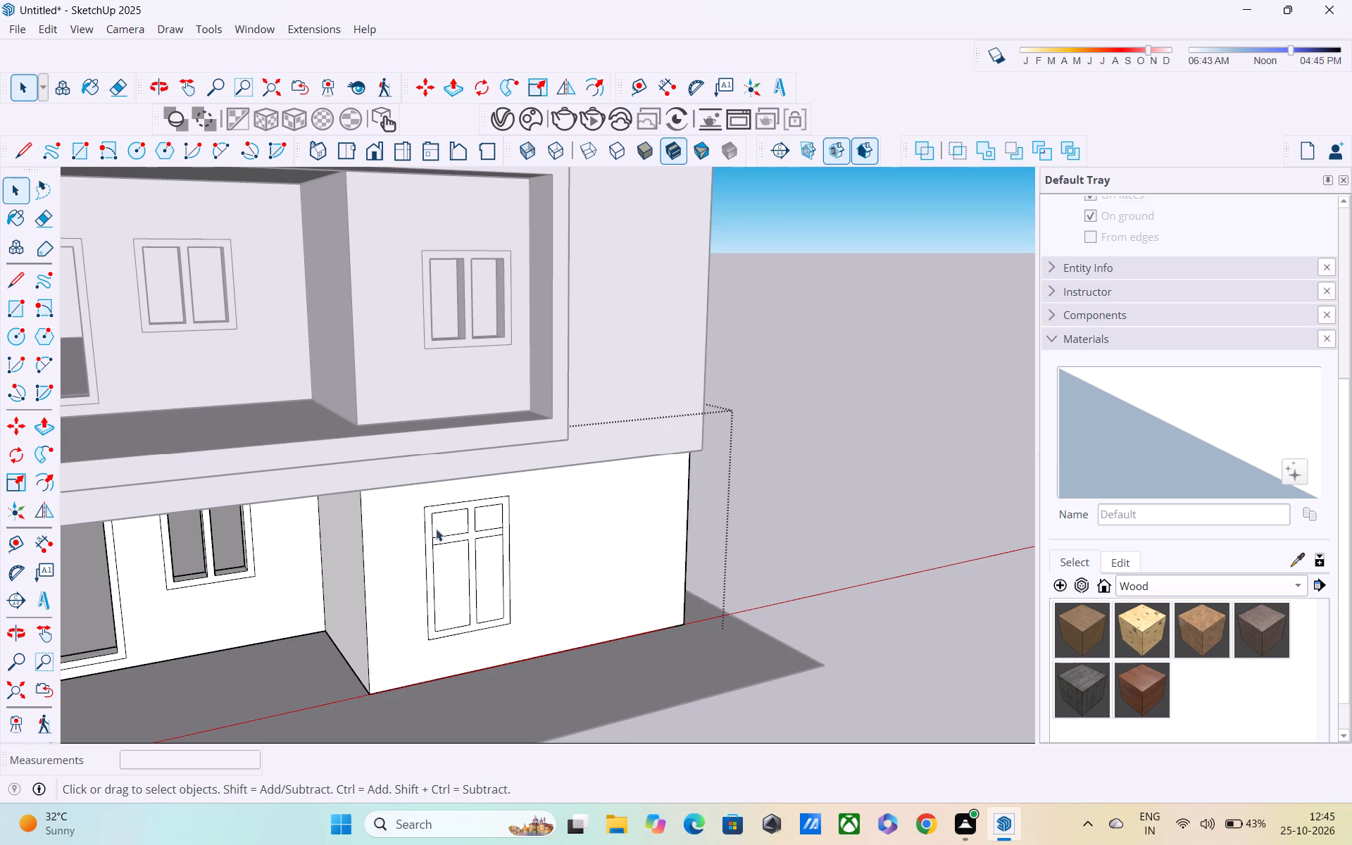
scroll(427, 480, "down", 7)
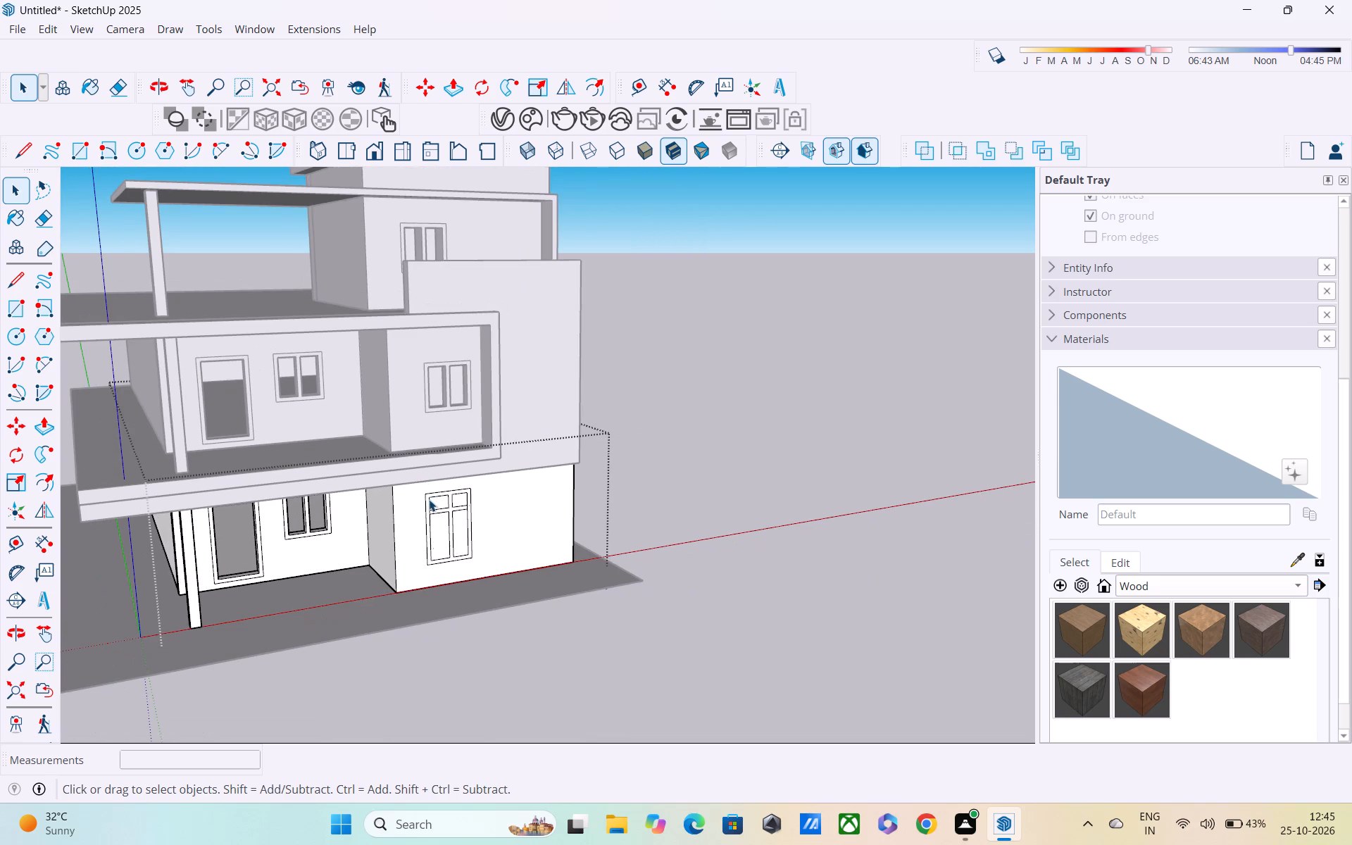
scroll(427, 502, "down", 3)
middle_click_drag(423, 502, 320, 459)
scroll(431, 467, "up", 4)
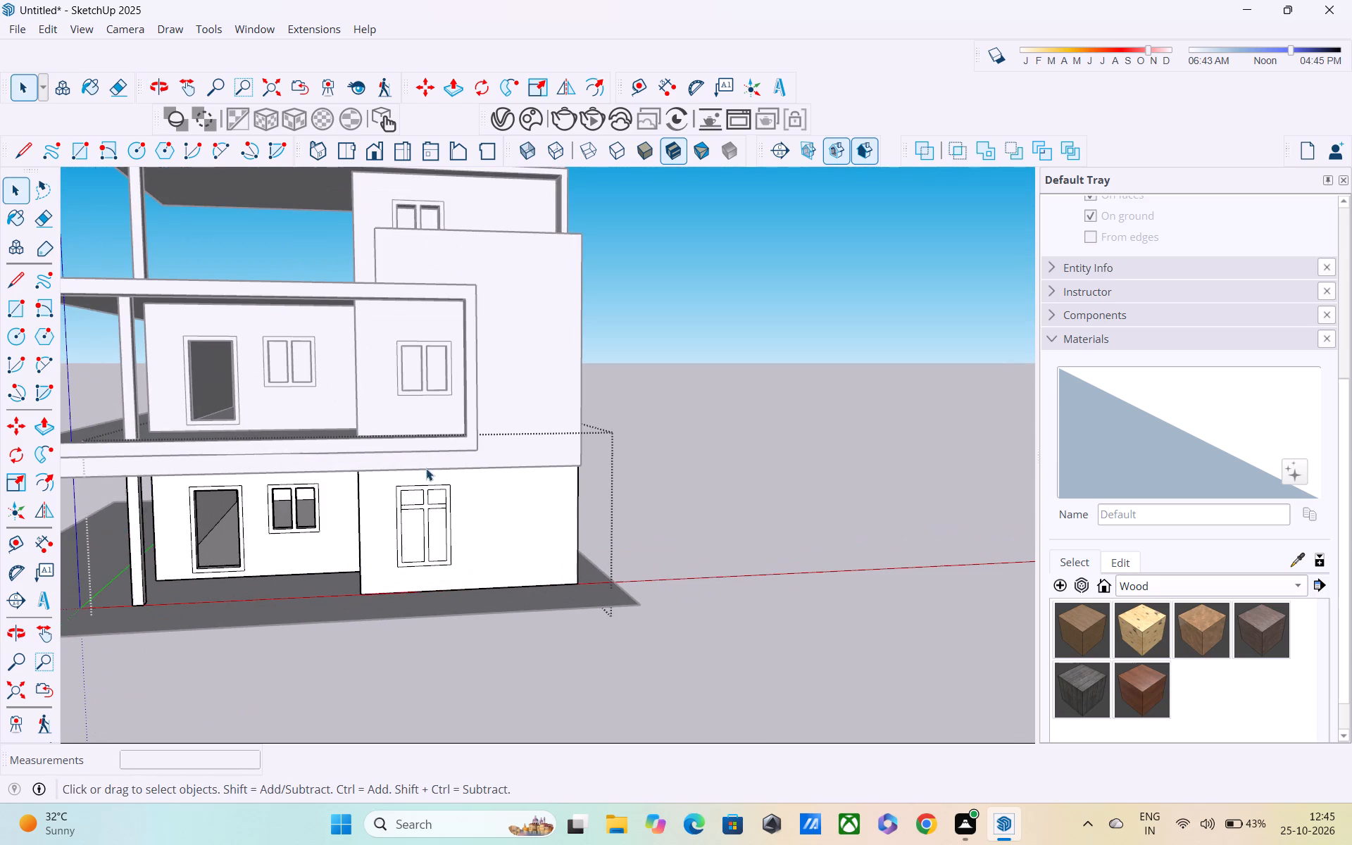
middle_click_drag(426, 505, 374, 475)
scroll(390, 477, "up", 4)
scroll(389, 475, "down", 2)
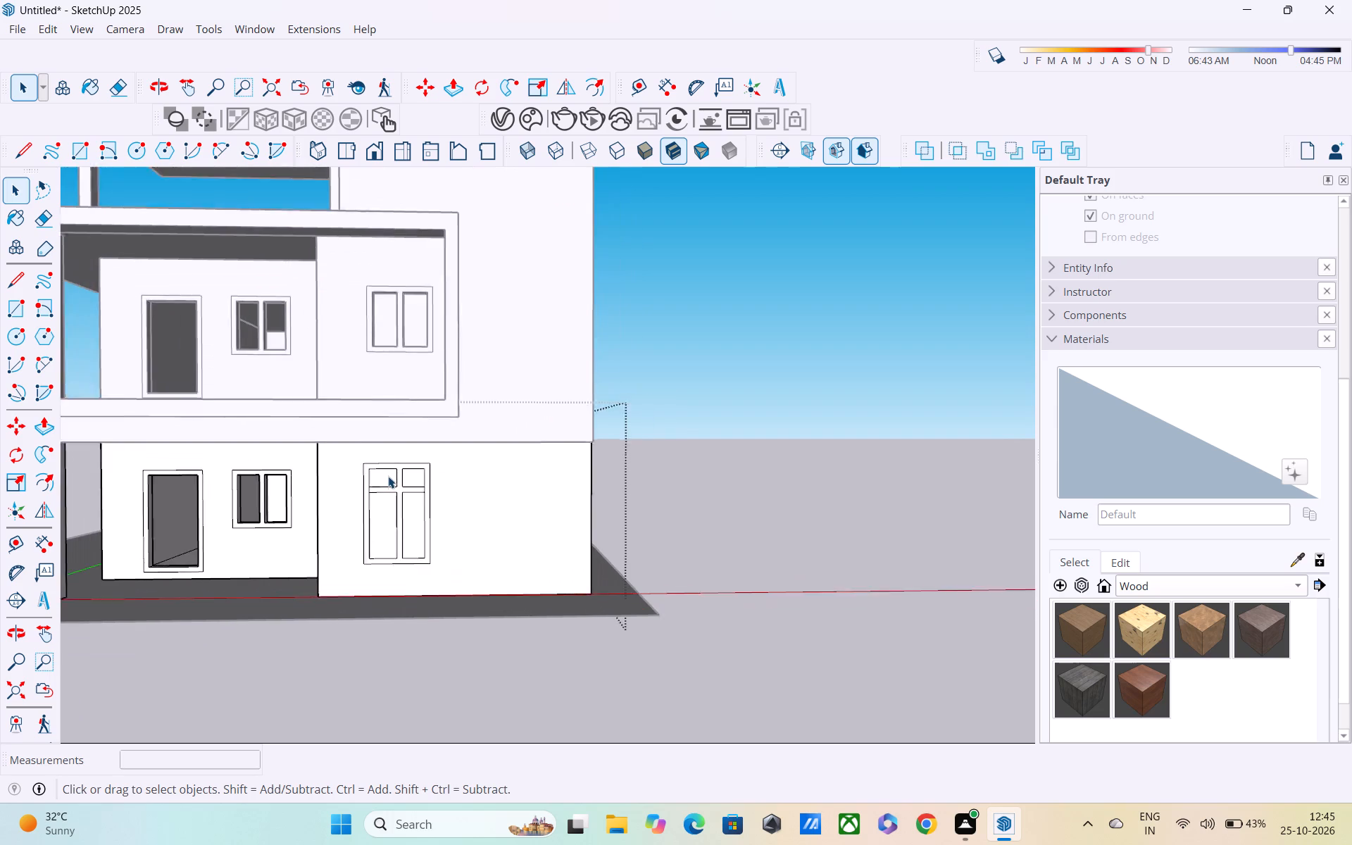
scroll(388, 476, "down", 1)
middle_click_drag(386, 531, 386, 585)
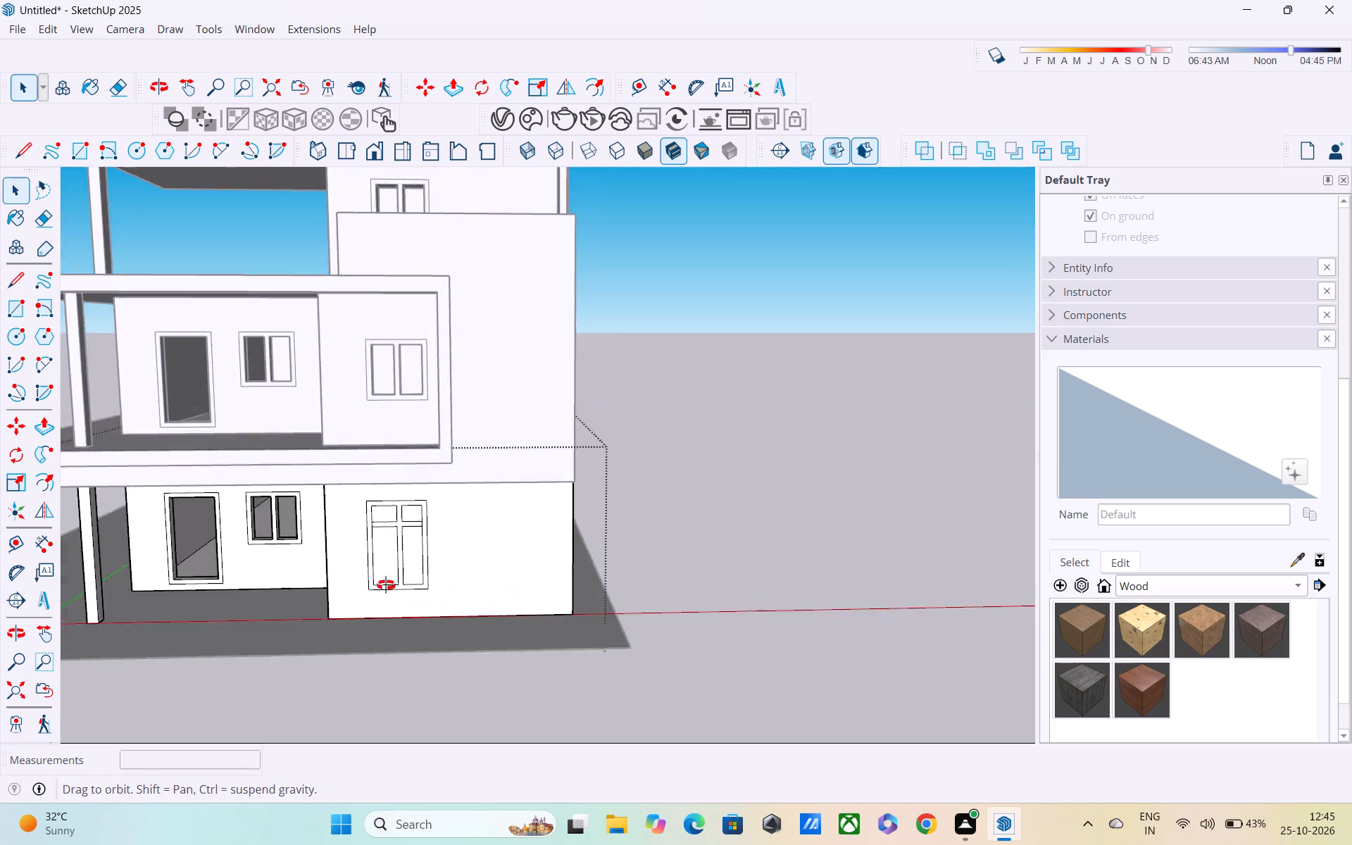
middle_click_drag(386, 585, 387, 587)
scroll(388, 587, "up", 1)
scroll(388, 546, "down", 5)
middle_click_drag(389, 548, 363, 584)
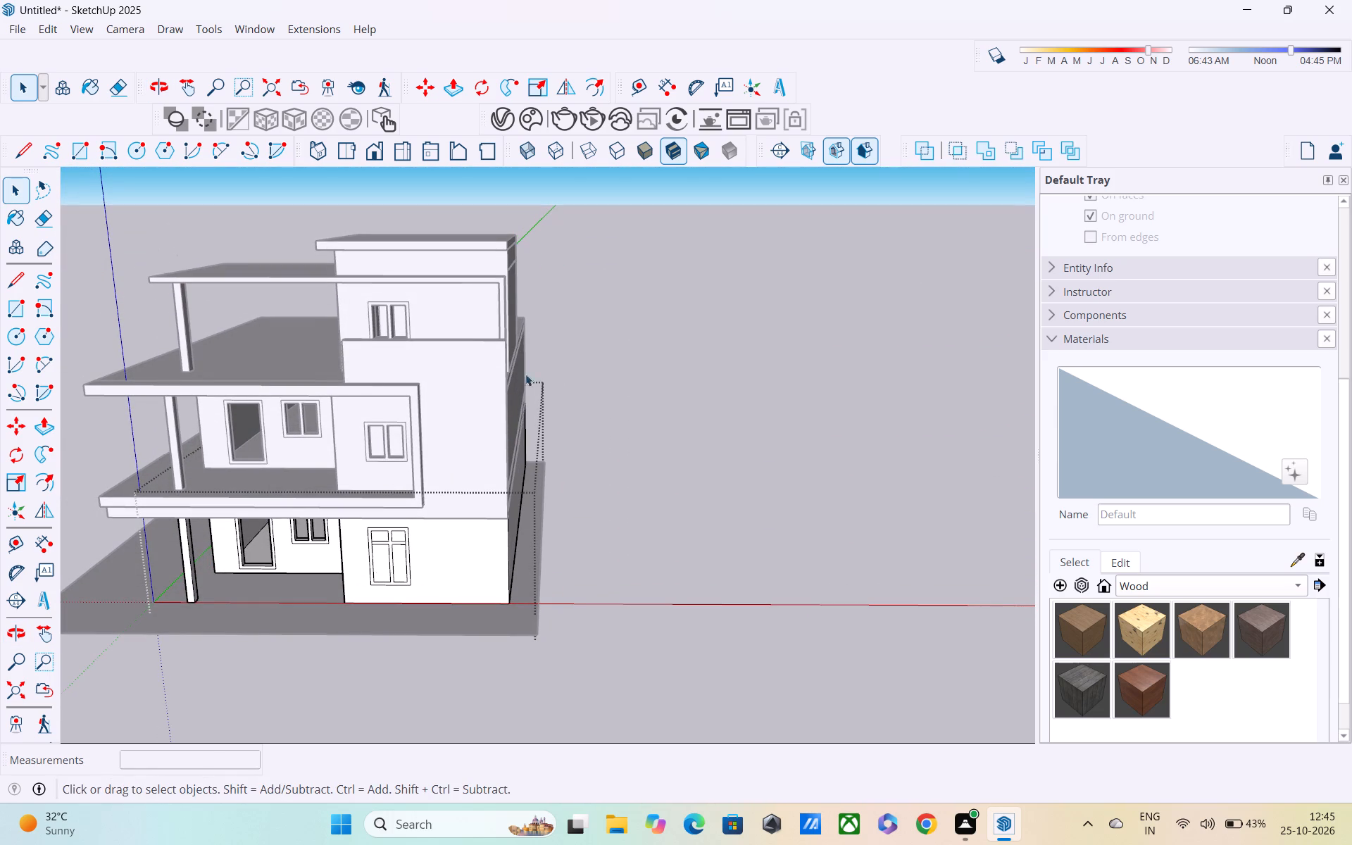
scroll(461, 619, "down", 1)
middle_click_drag(467, 620, 481, 527)
scroll(381, 551, "up", 3)
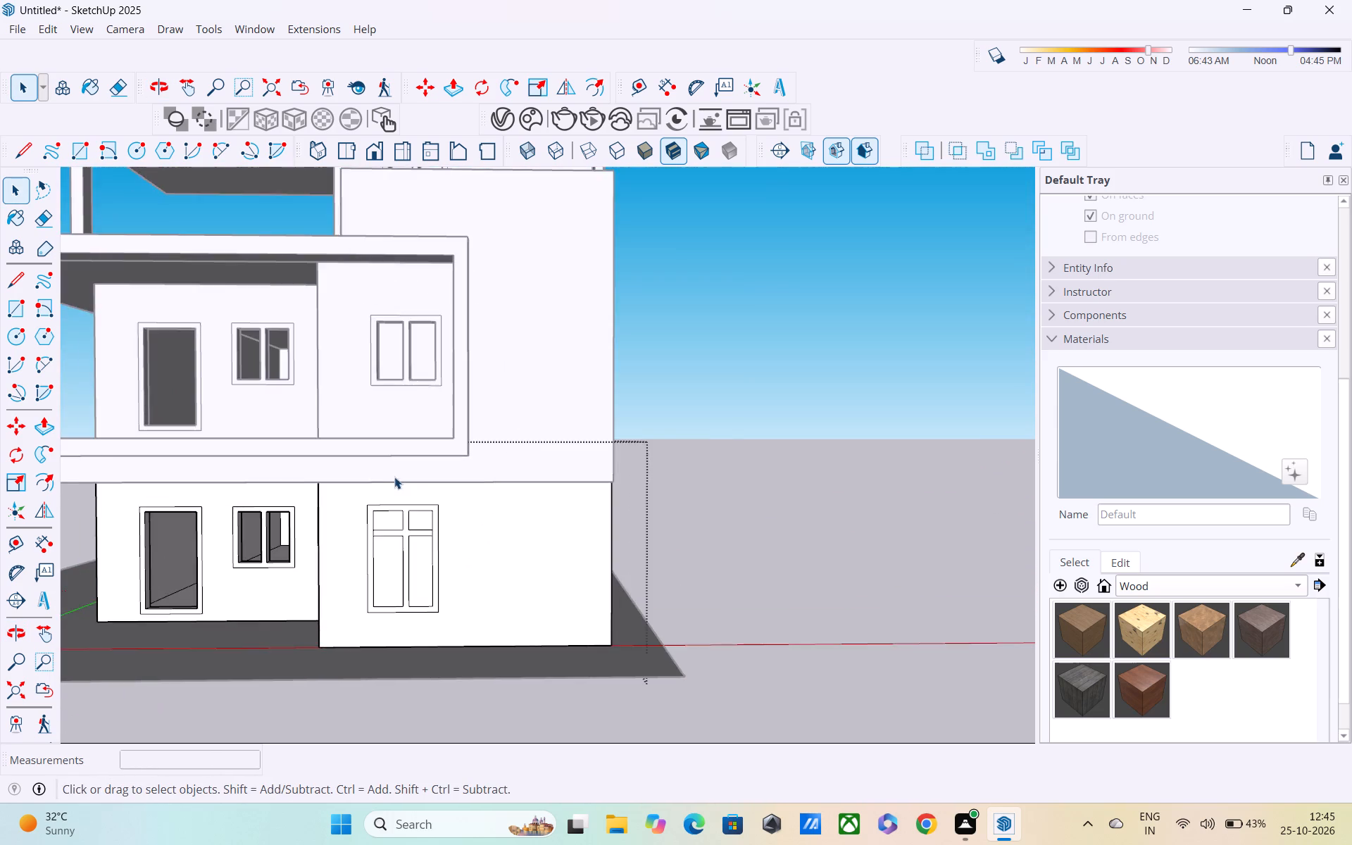
scroll(394, 477, "up", 8)
scroll(388, 499, "down", 11)
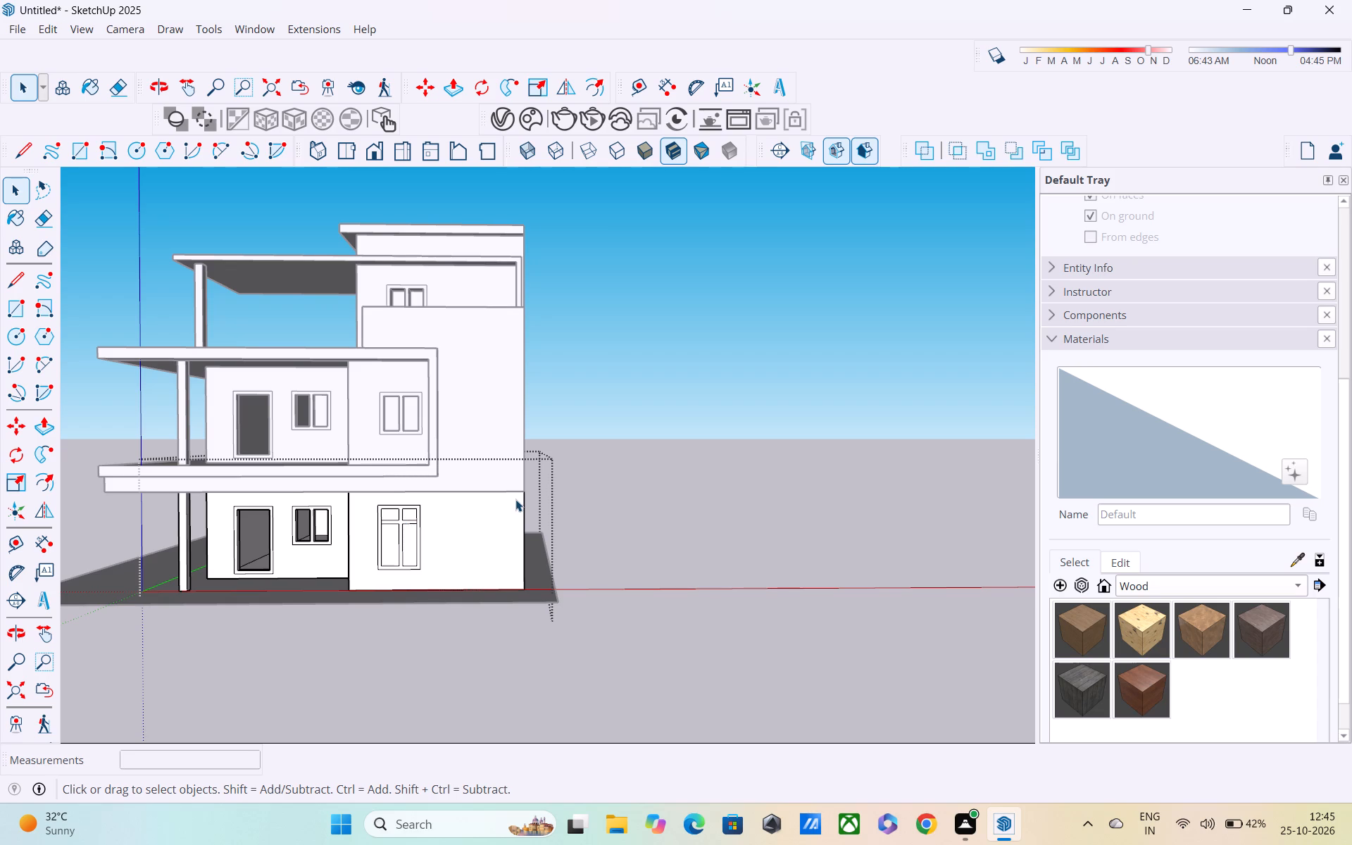
Switch editing from the ground-floor group to the first-floor front wall group and start a vertical guide inward from the wall's outer edge.
left_click(725, 392)
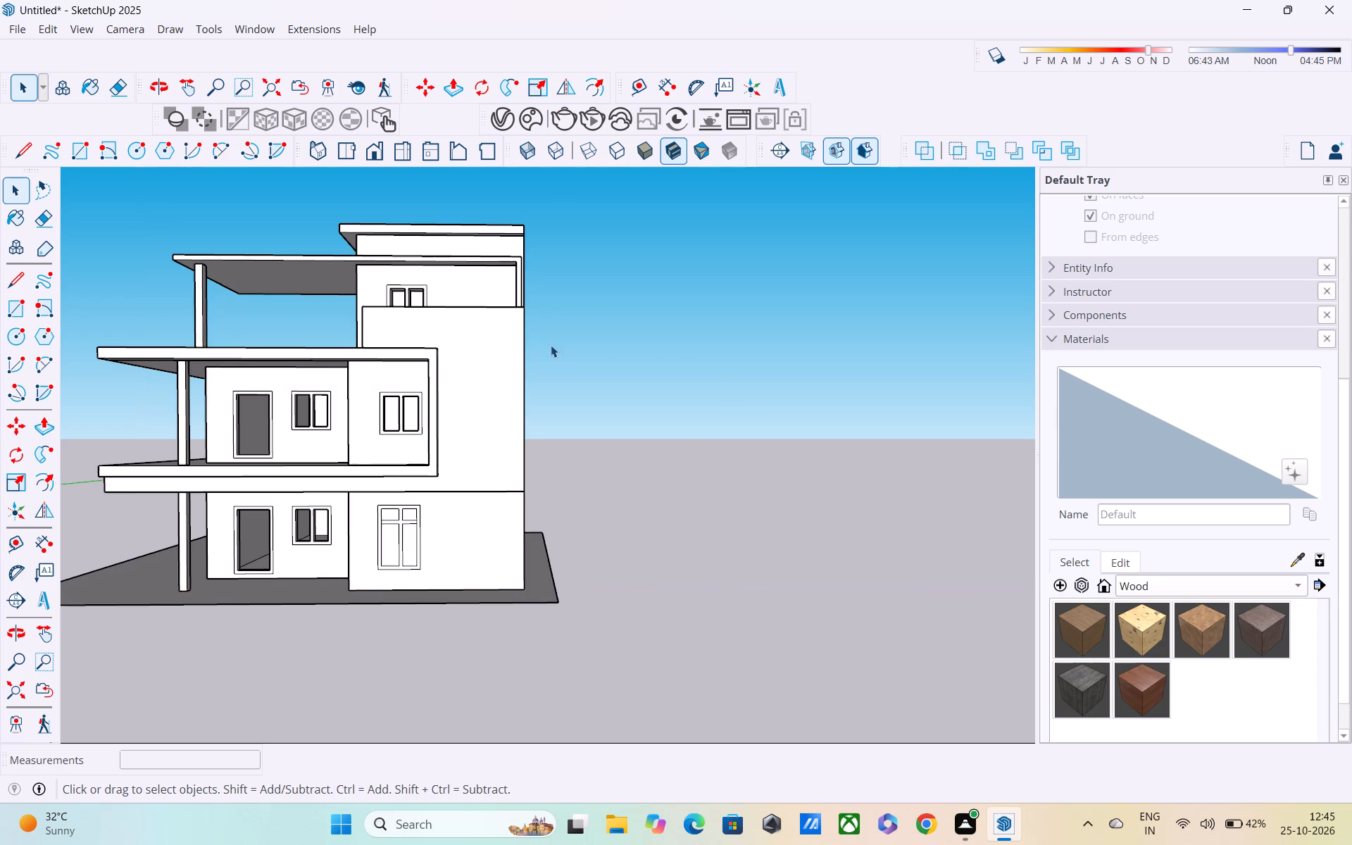
left_click(670, 341)
scroll(434, 443, "up", 3)
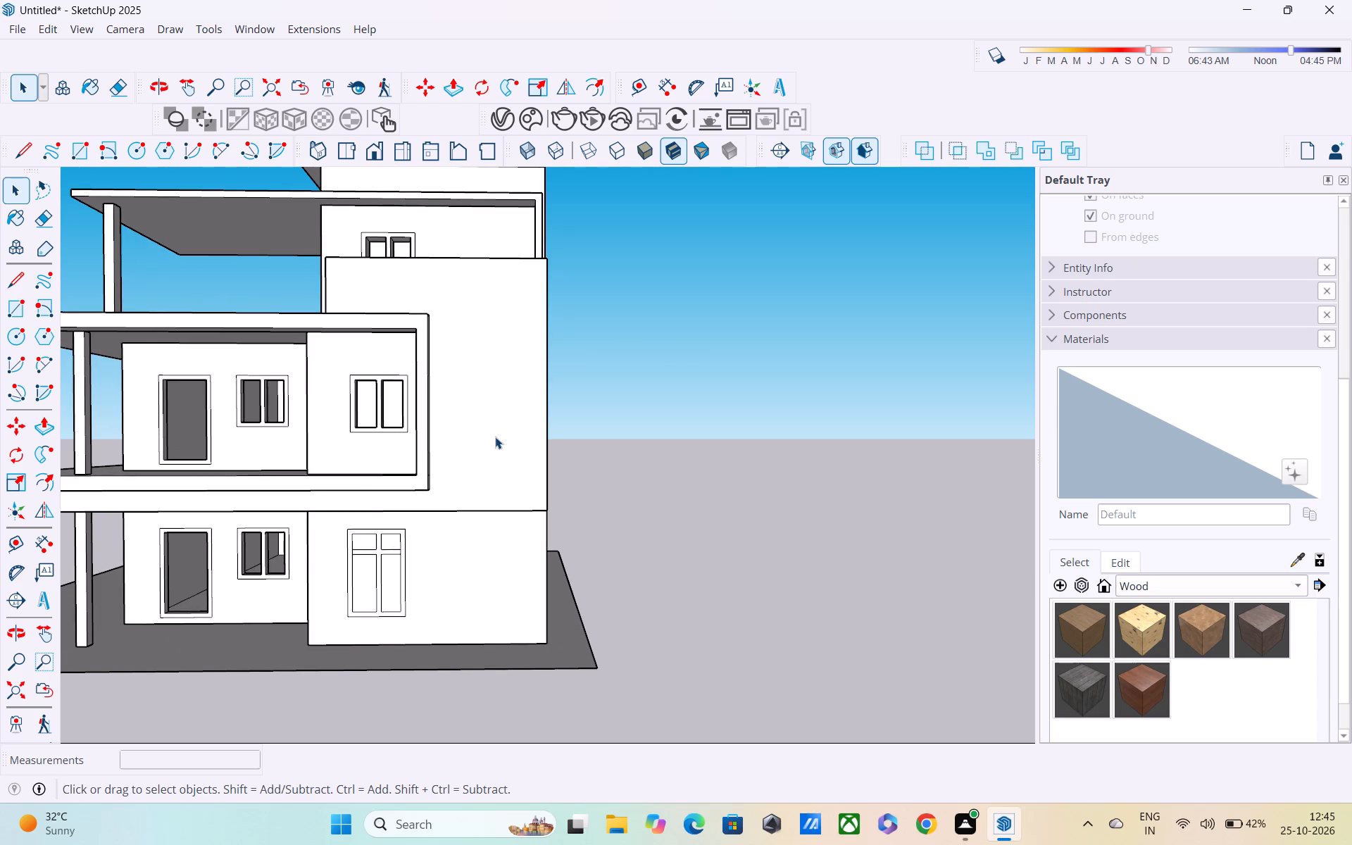
double_click(495, 437)
middle_click_drag(529, 439, 522, 475)
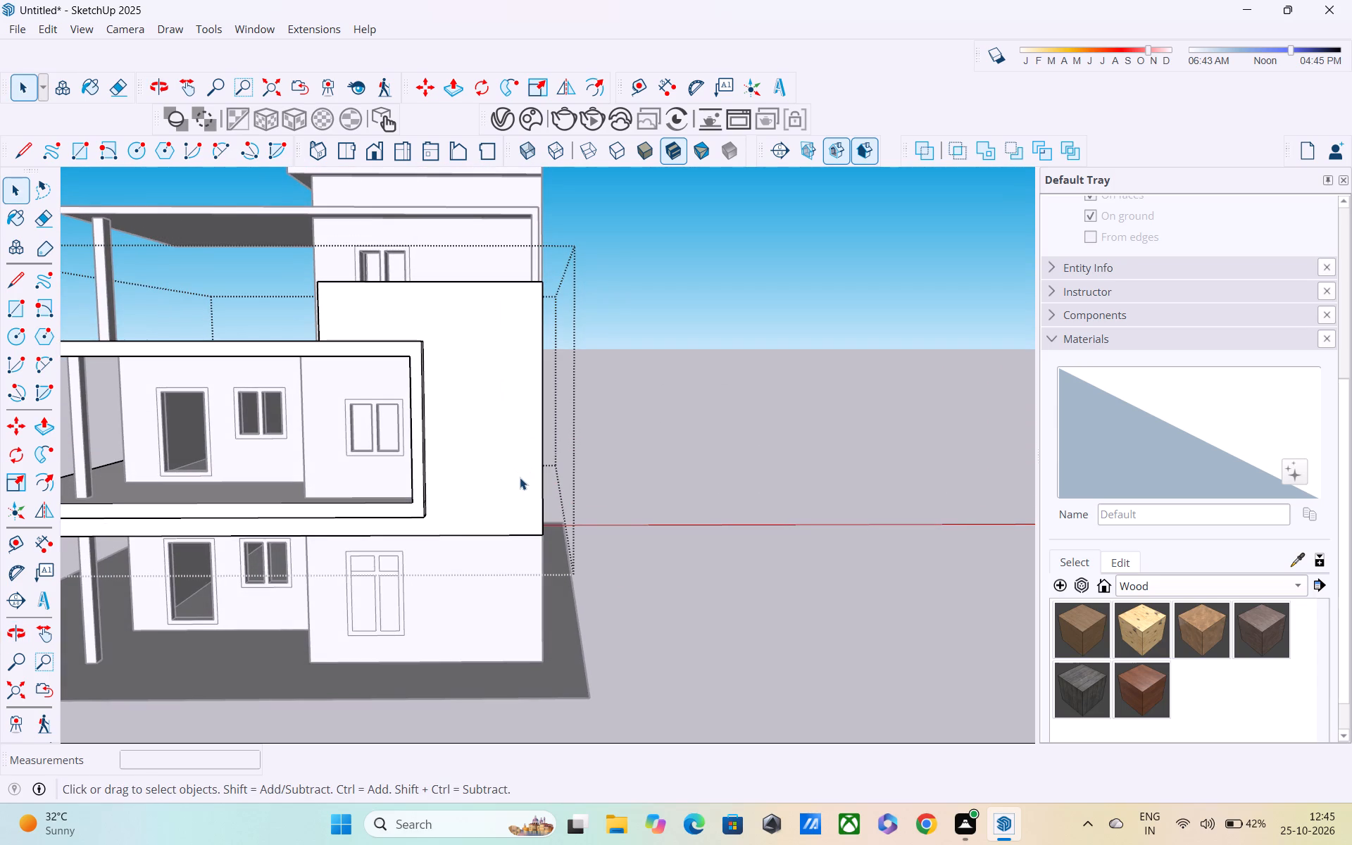
key("t")
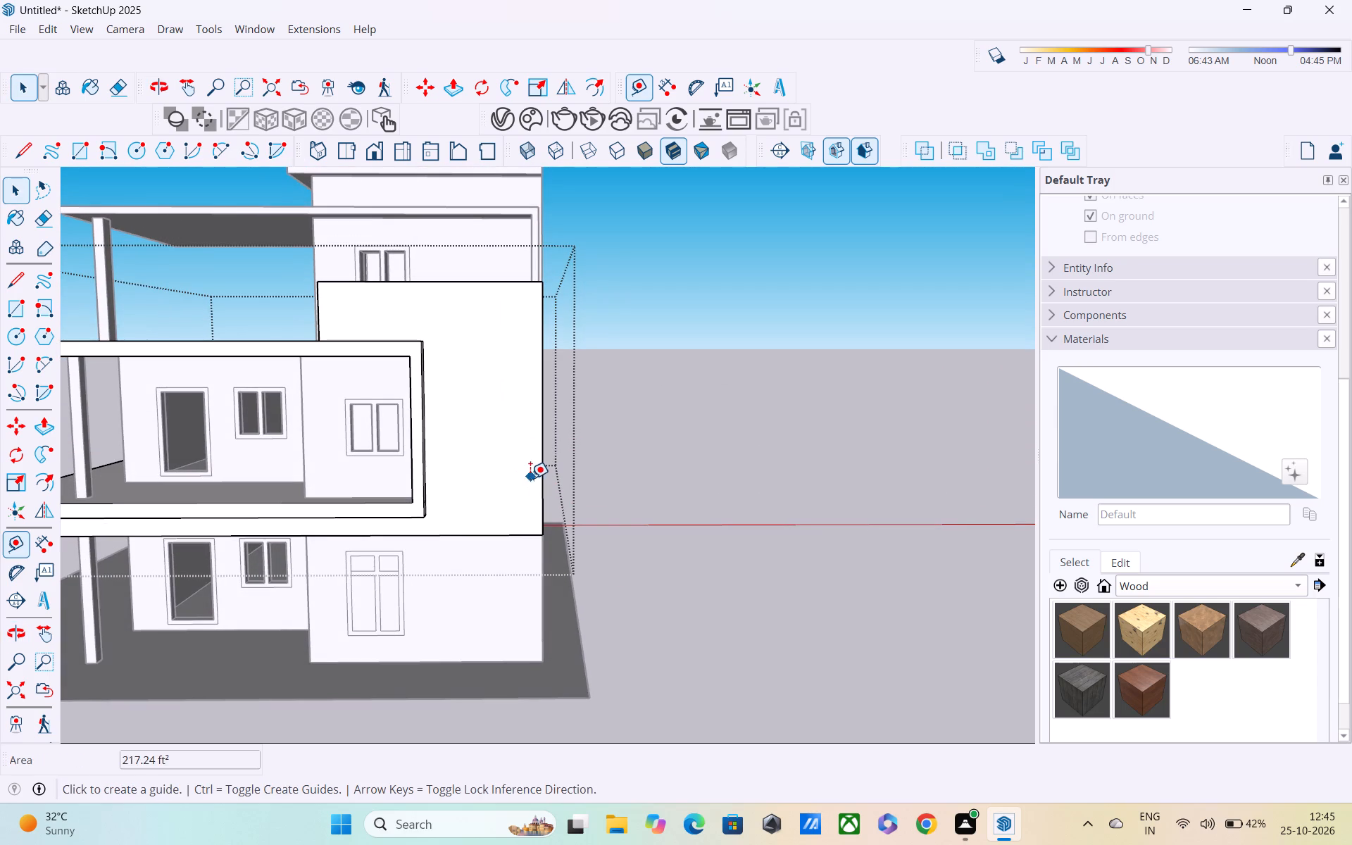
left_click(544, 419)
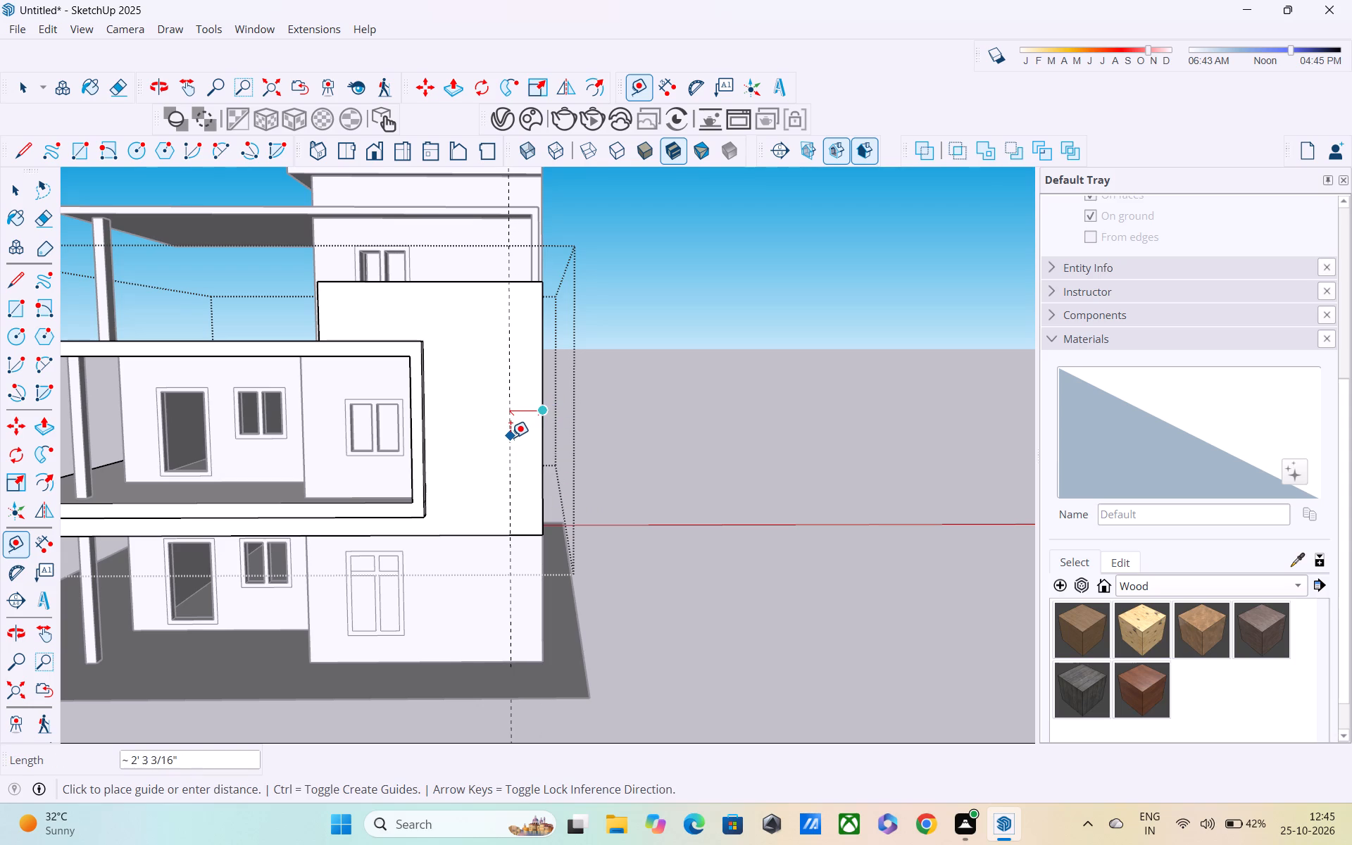
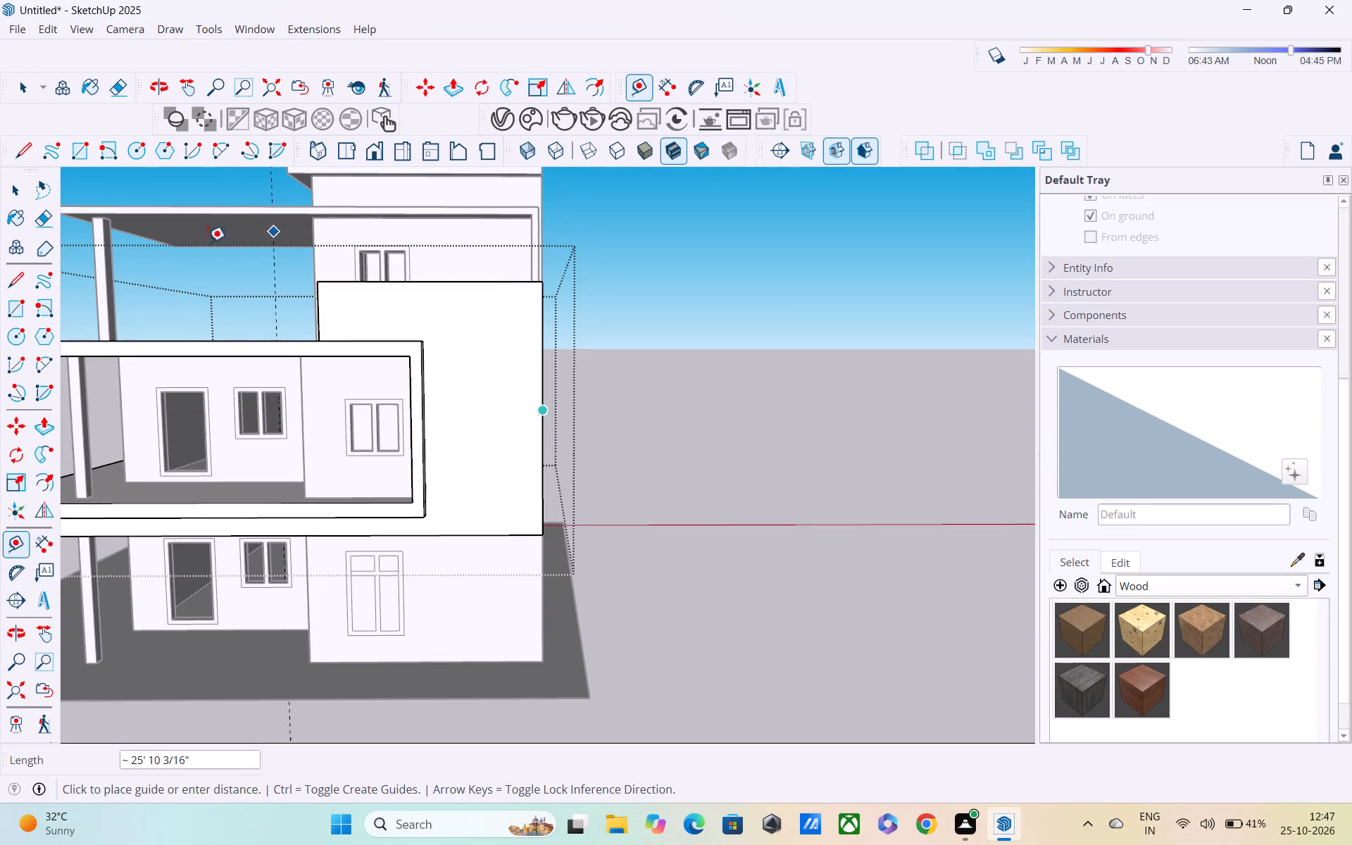
Place the vertical guide 3" inward from the outer edge of the first-floor front wall, on its front face.
scroll(239, 270, "down", 3)
middle_click_drag(262, 272, 630, 310)
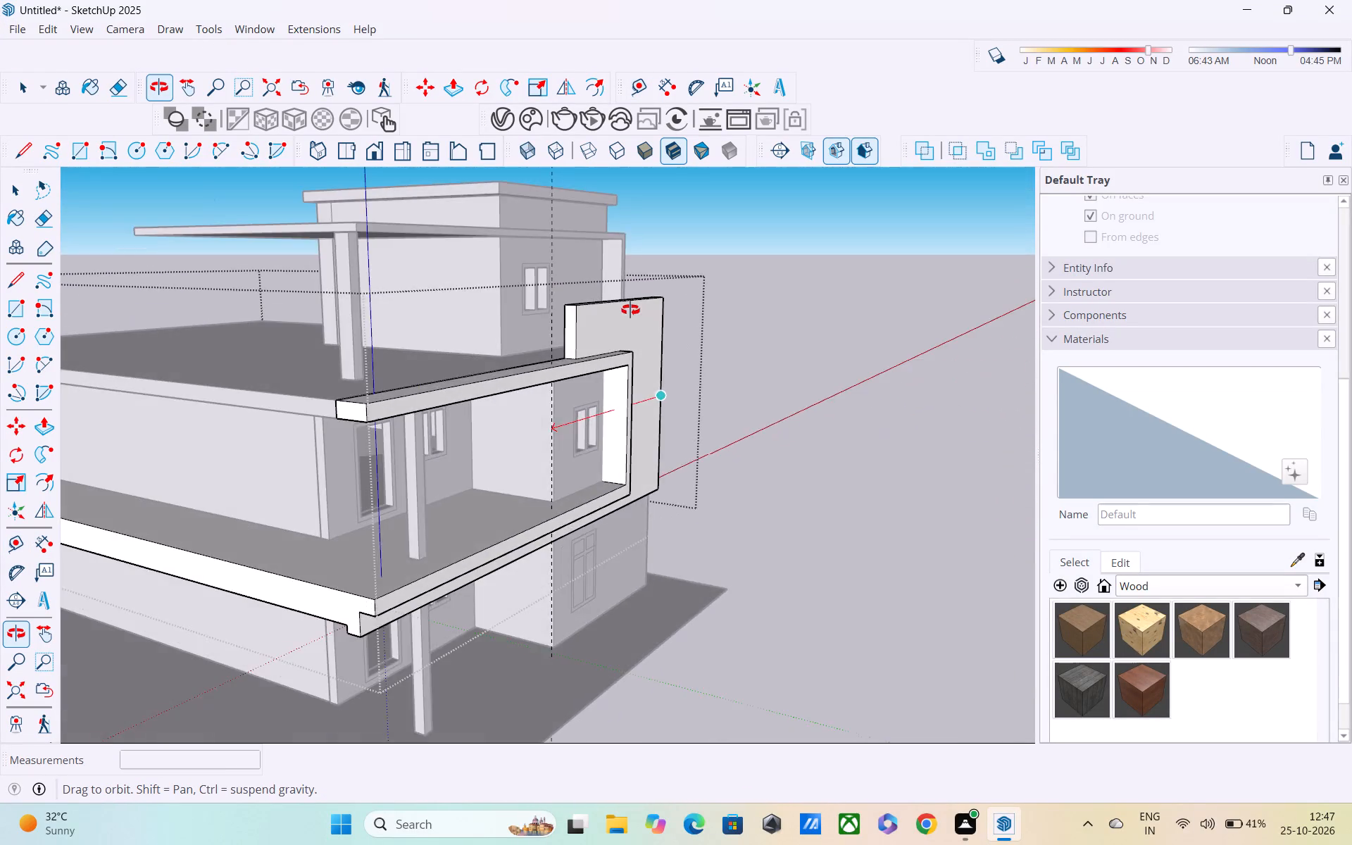
middle_click_drag(630, 310, 461, 265)
scroll(445, 258, "down", 4)
middle_click_drag(445, 258, 269, 330)
scroll(524, 303, "up", 5)
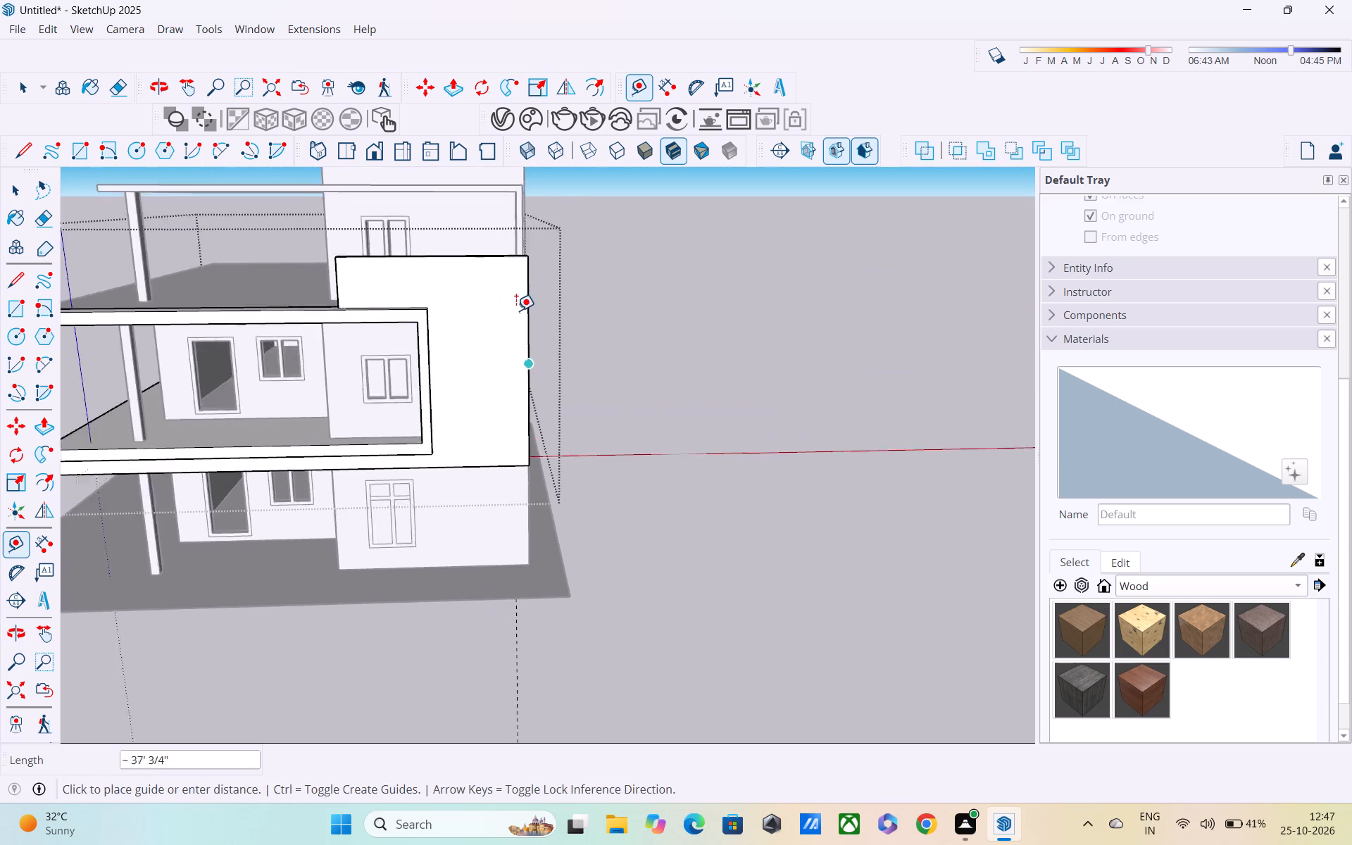
scroll(516, 311, "up", 3)
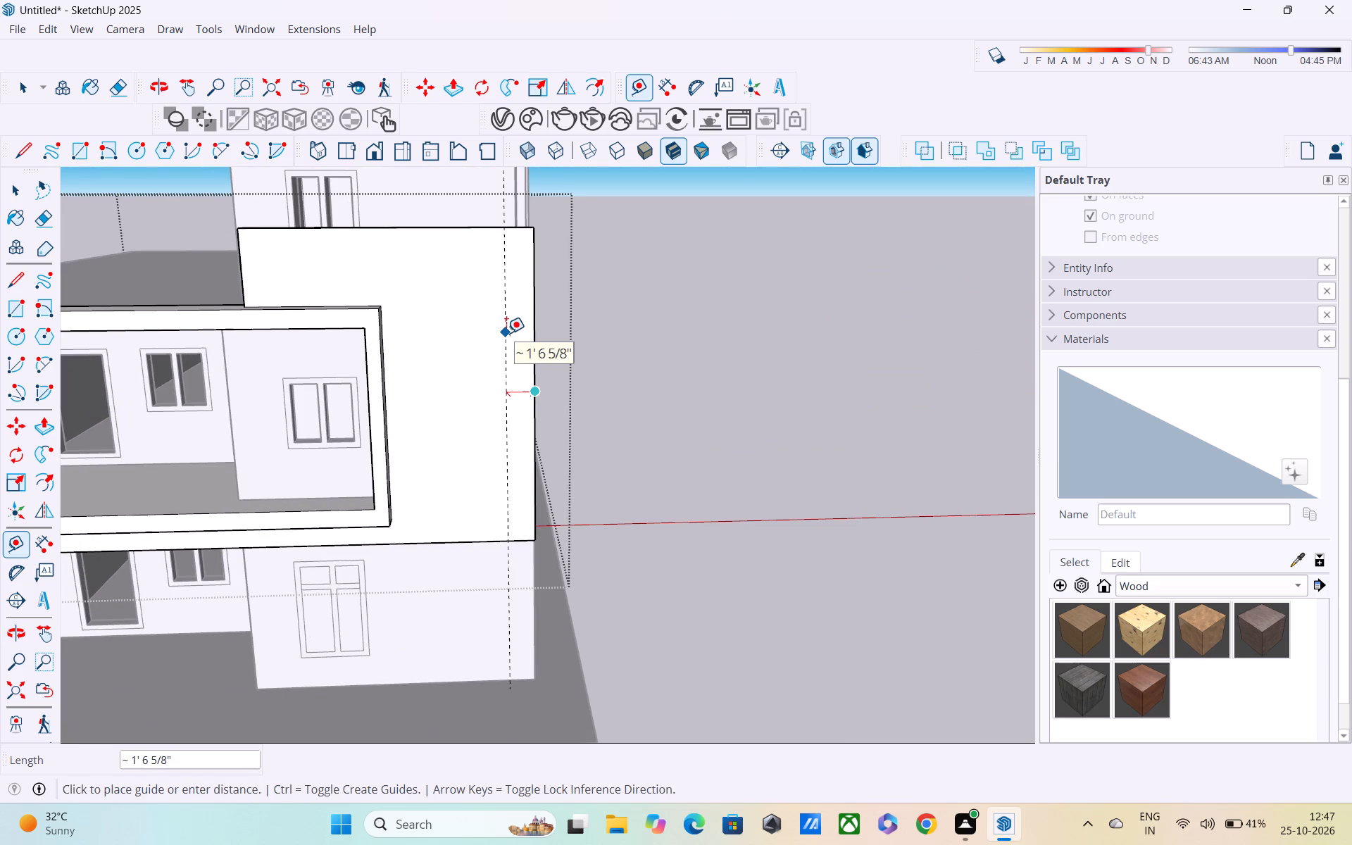
type("3\"")
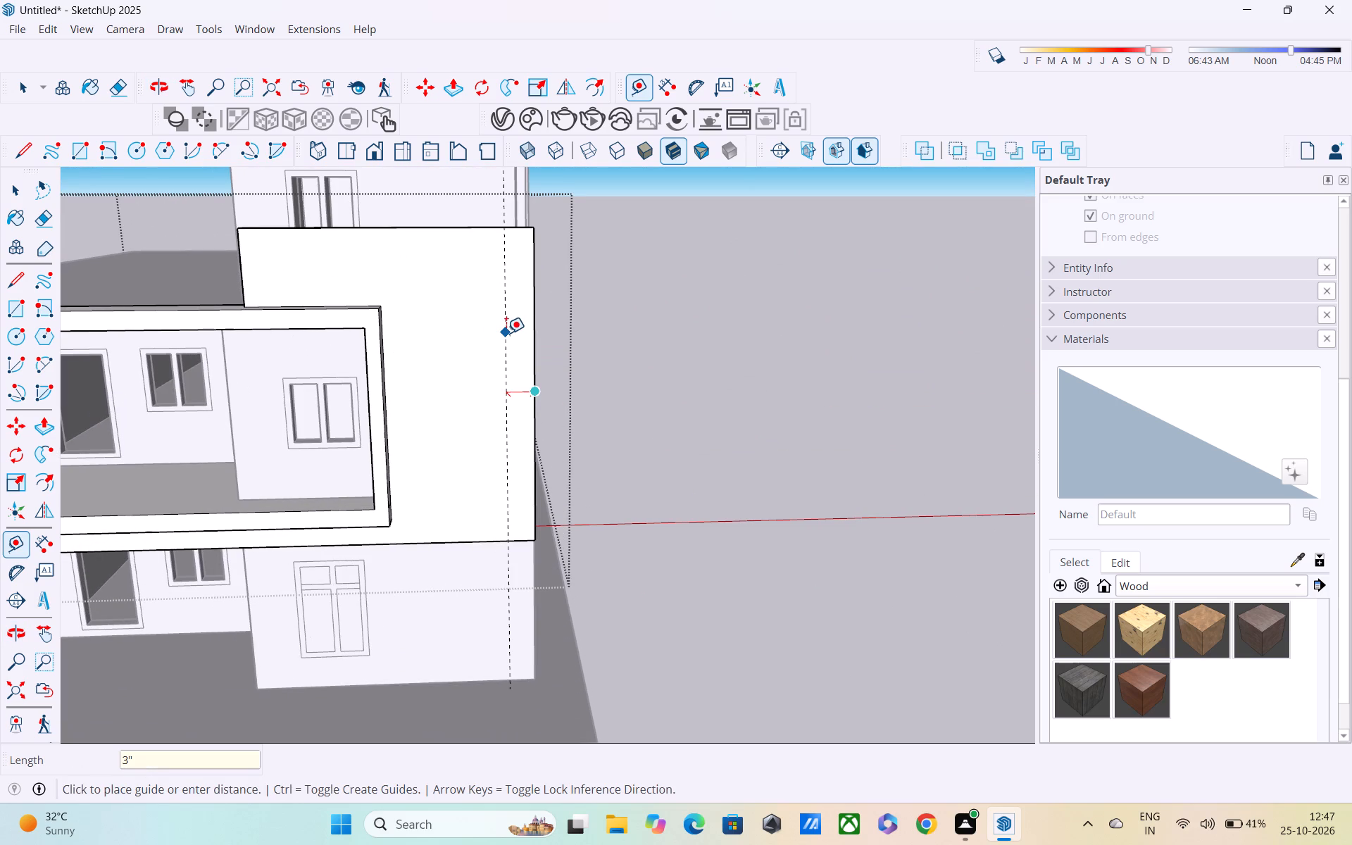
key("Return")
Increase the vertical guide's offset from the wall's outer edge to 4", 5" and finally 6".
type("4\"")
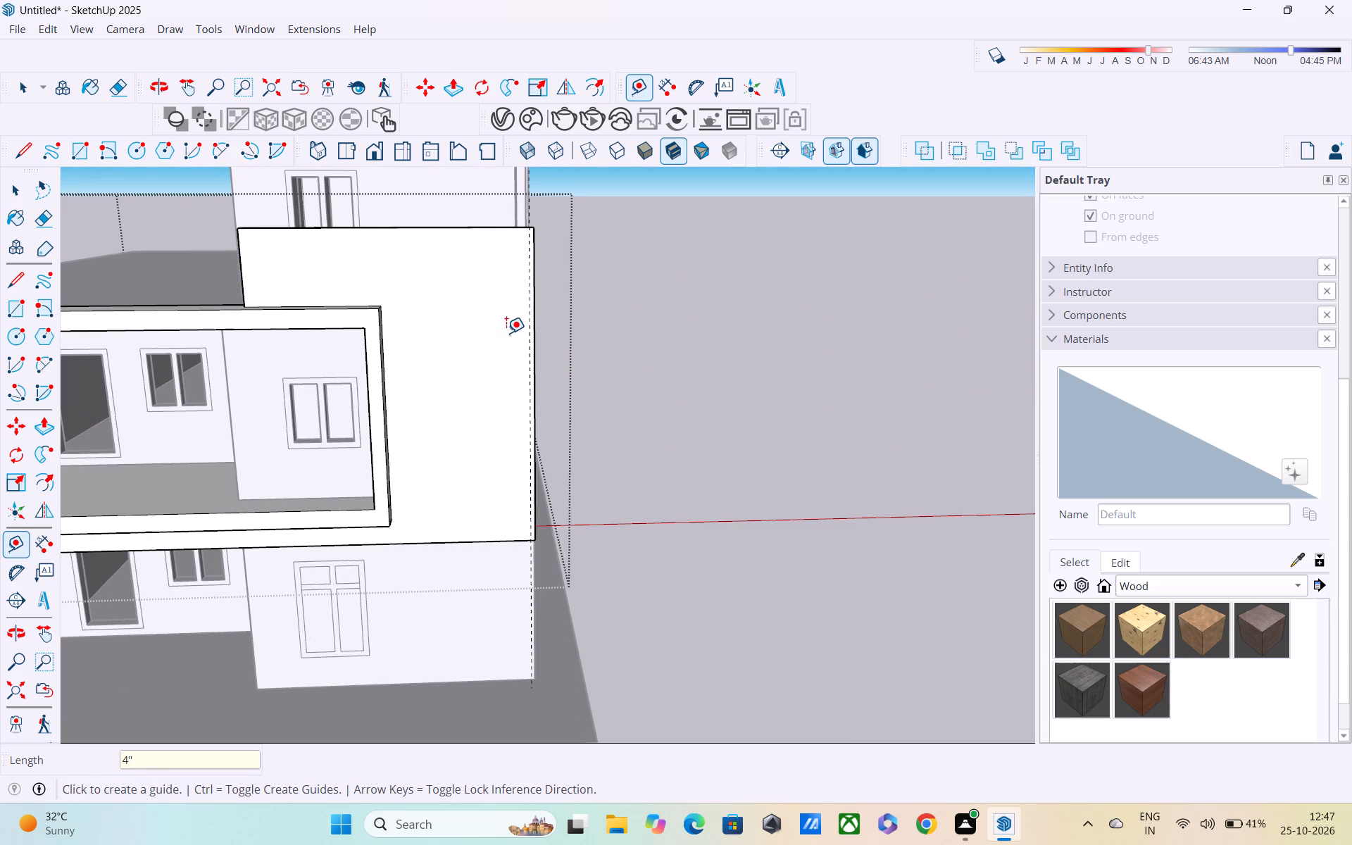
key("Return")
type("4\"")
key("Return")
type("5\"")
key("Return")
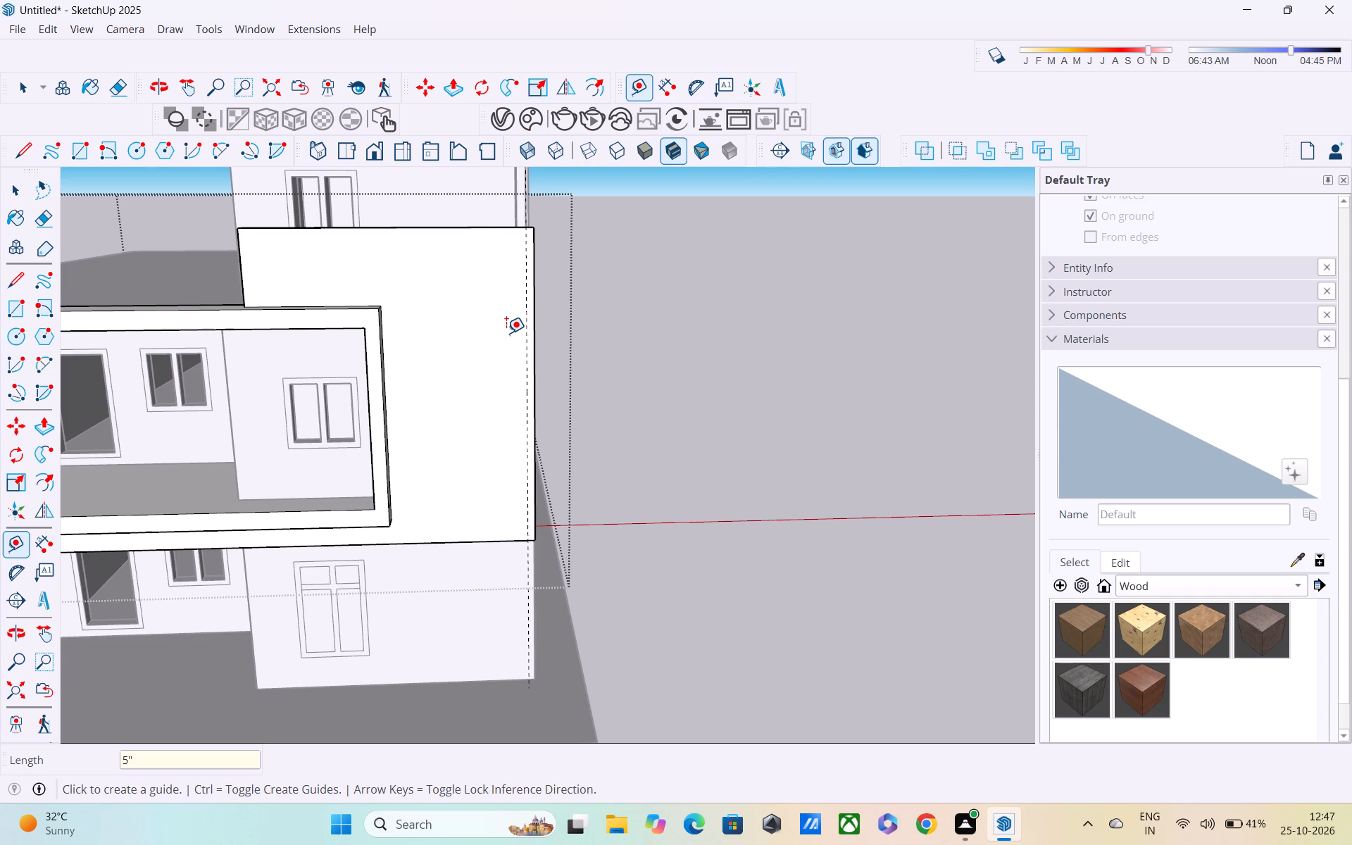
type("6\"")
key("Return")
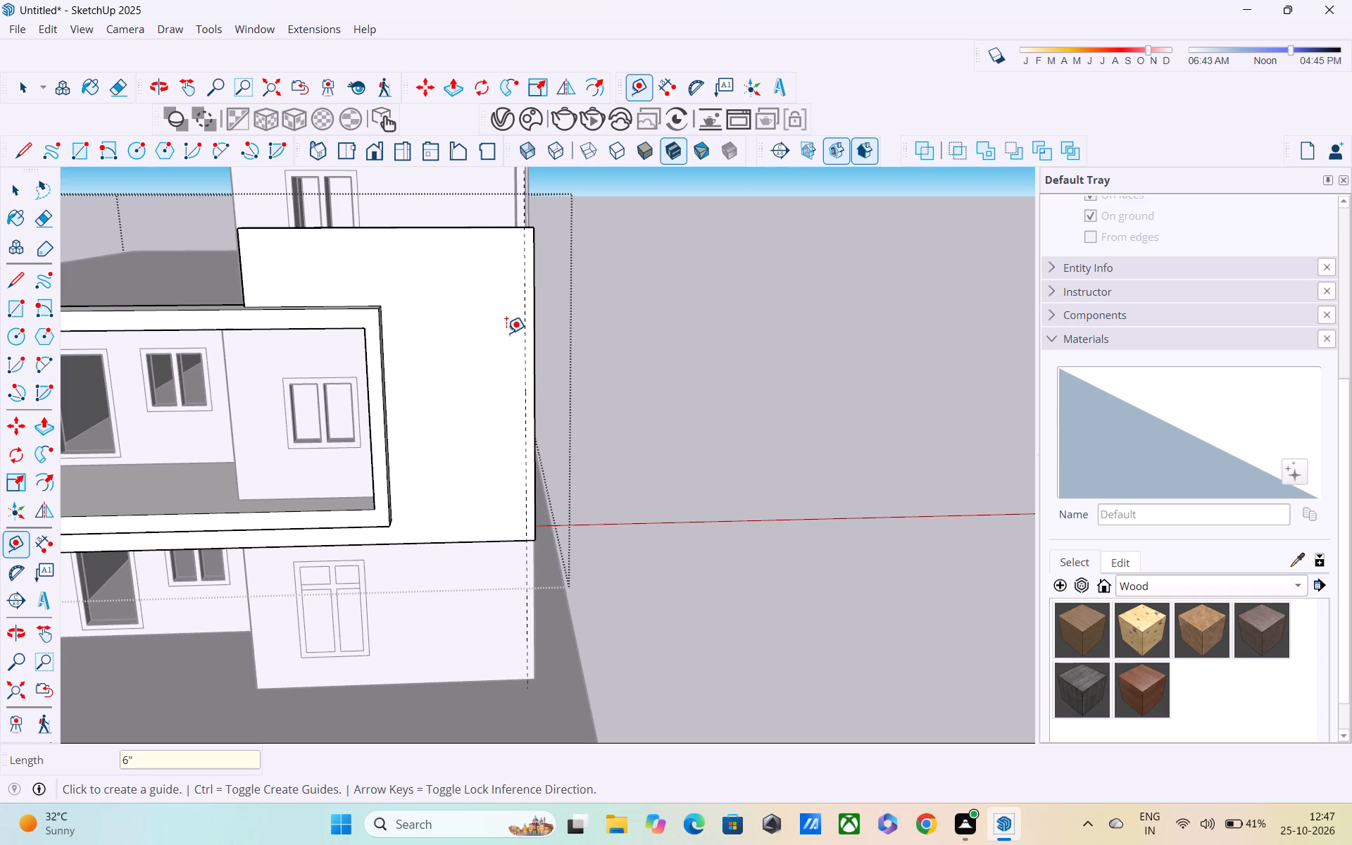
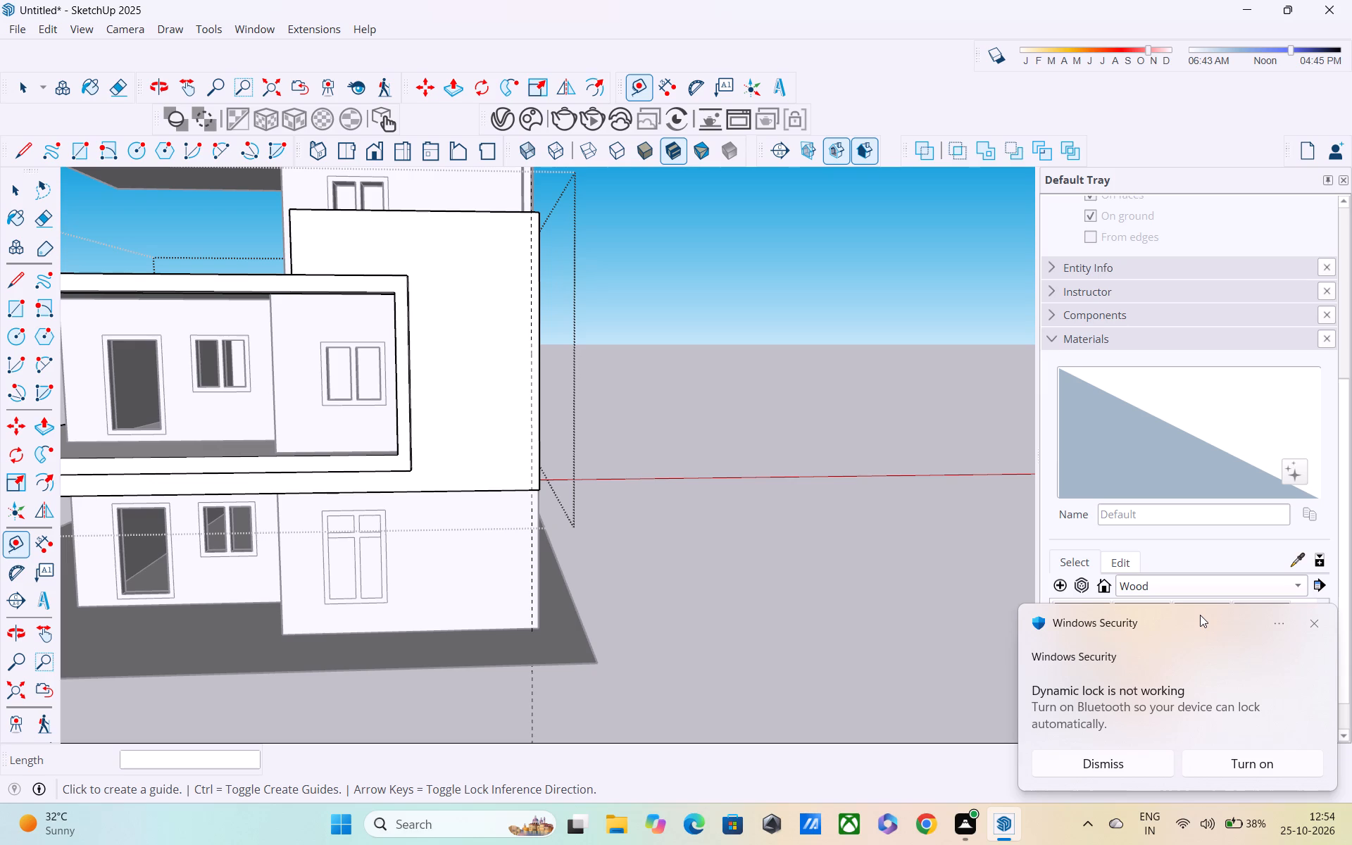
Examine the house's front elevation and the vertical guide on the first-floor front wall from several angles.
scroll(1171, 579, "down", 3)
middle_click_drag(910, 494, 872, 506)
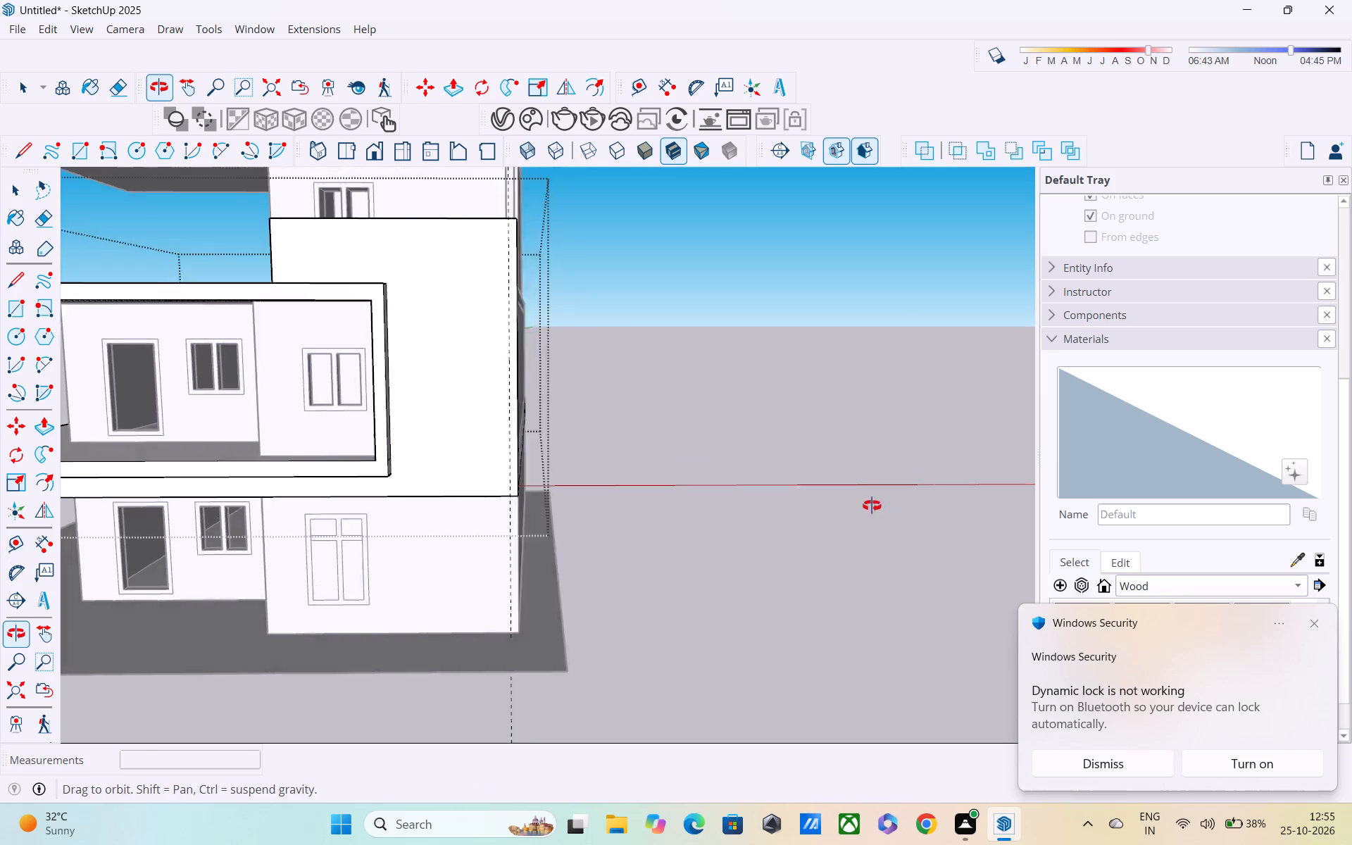
middle_click_drag(872, 506, 579, 472)
scroll(581, 470, "down", 6)
middle_click_drag(582, 470, 737, 454)
middle_click_drag(410, 481, 570, 487)
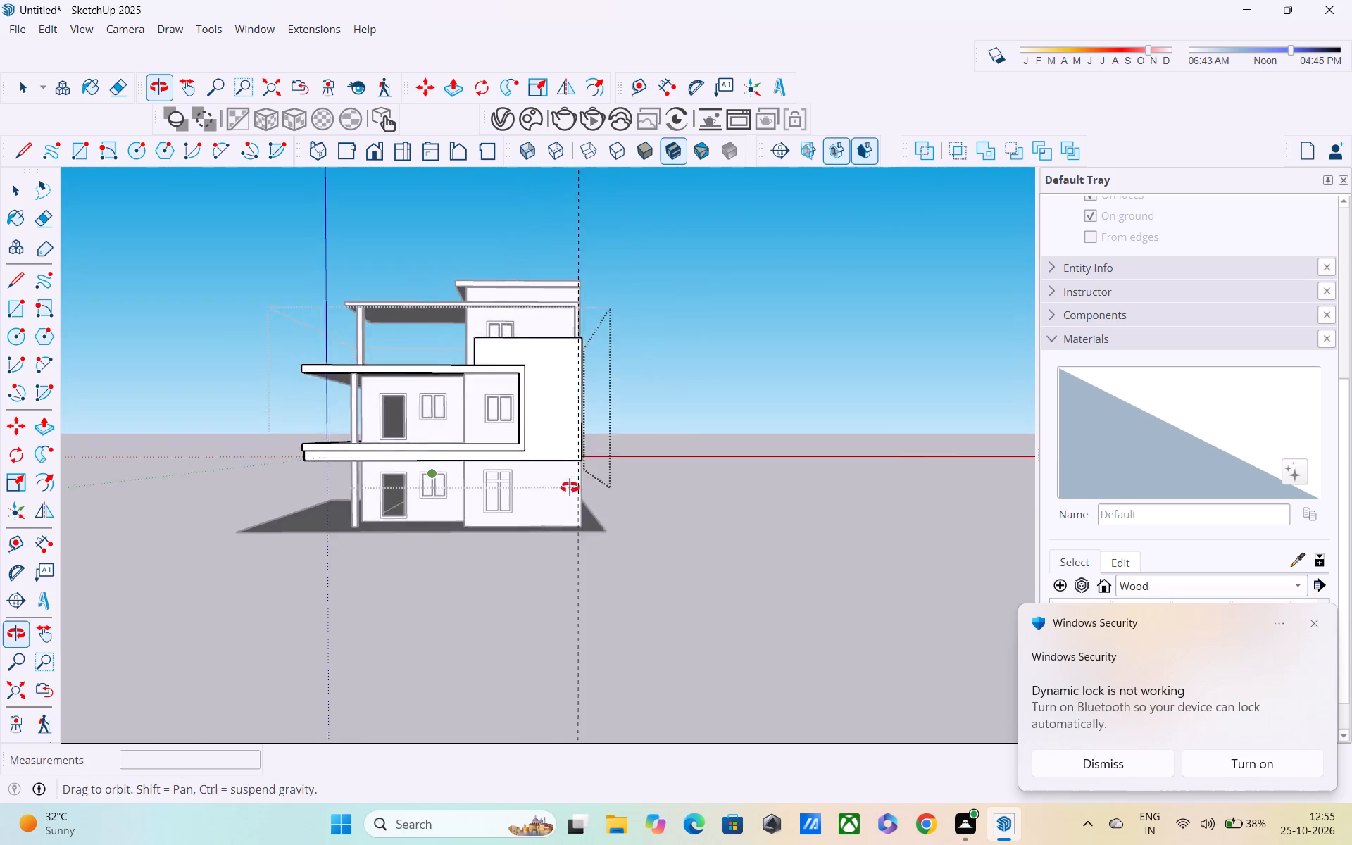
middle_click_drag(570, 487, 594, 487)
middle_click_drag(591, 490, 692, 568)
scroll(620, 503, "up", 2)
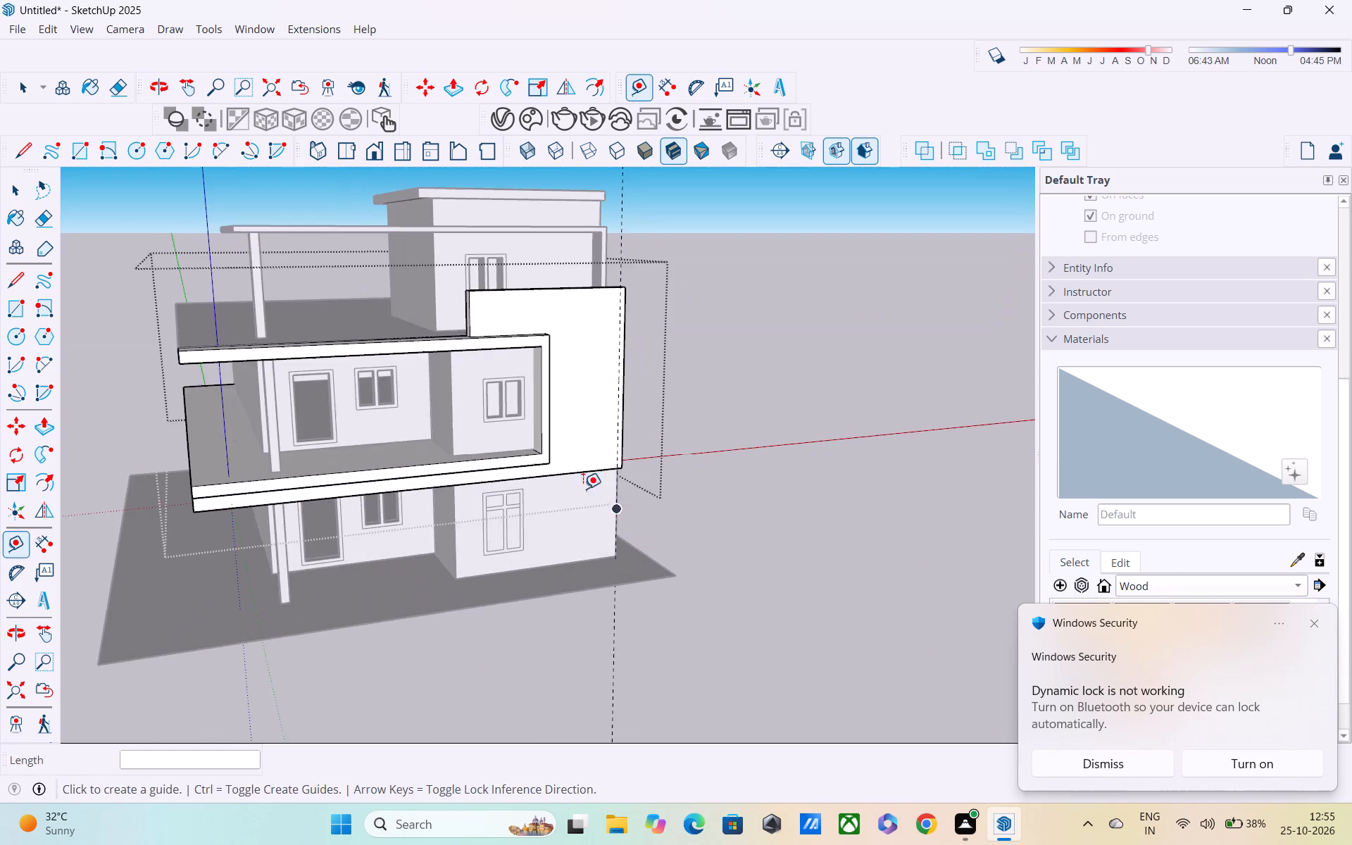
scroll(583, 489, "up", 3)
middle_click_drag(478, 470, 668, 408)
scroll(569, 515, "down", 7)
scroll(572, 533, "up", 1)
middle_click_drag(572, 533, 431, 577)
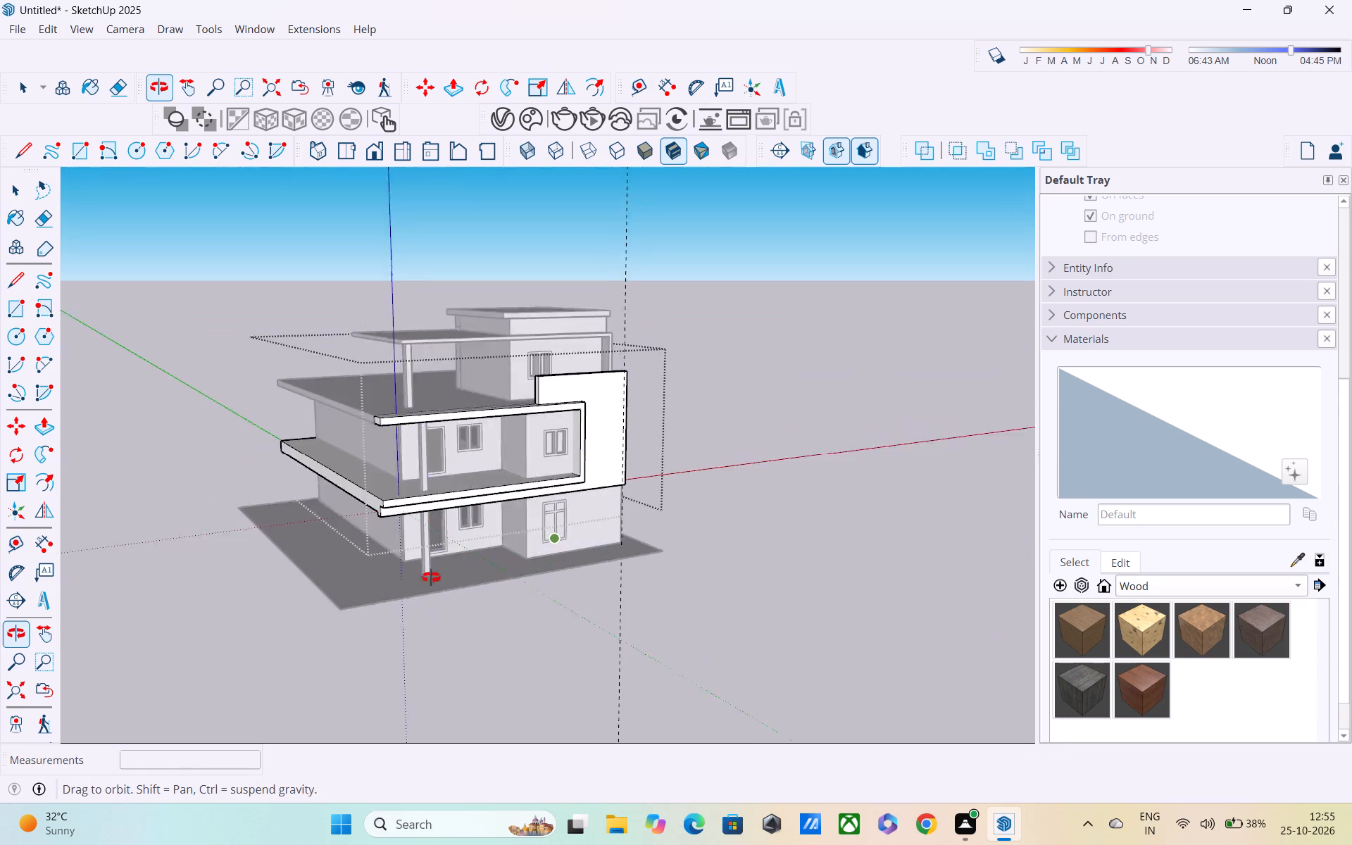
middle_click_drag(431, 577, 408, 533)
middle_click_drag(596, 370, 396, 401)
scroll(548, 403, "up", 8)
middle_click_drag(532, 413, 505, 413)
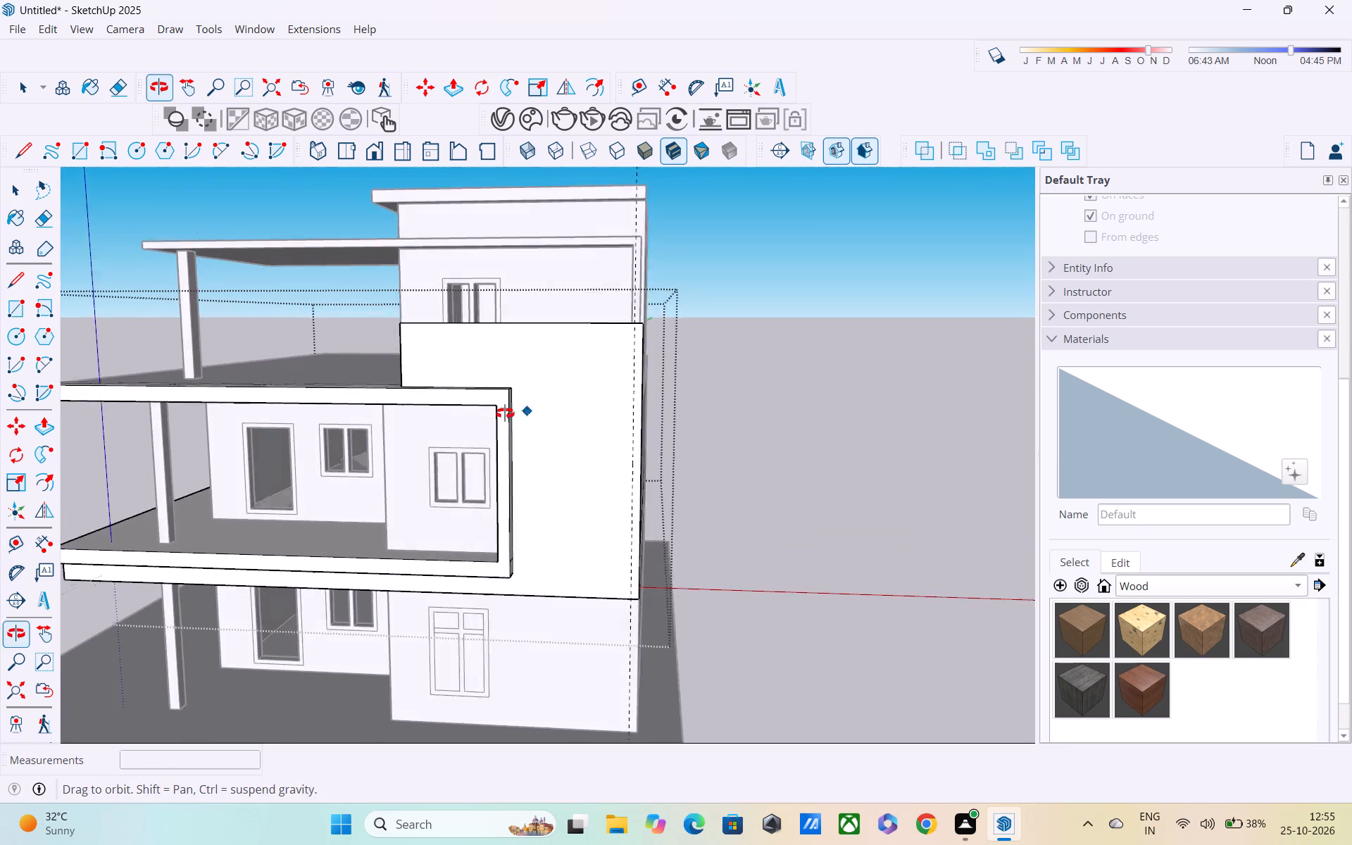
middle_click_drag(505, 413, 429, 424)
scroll(457, 402, "down", 5)
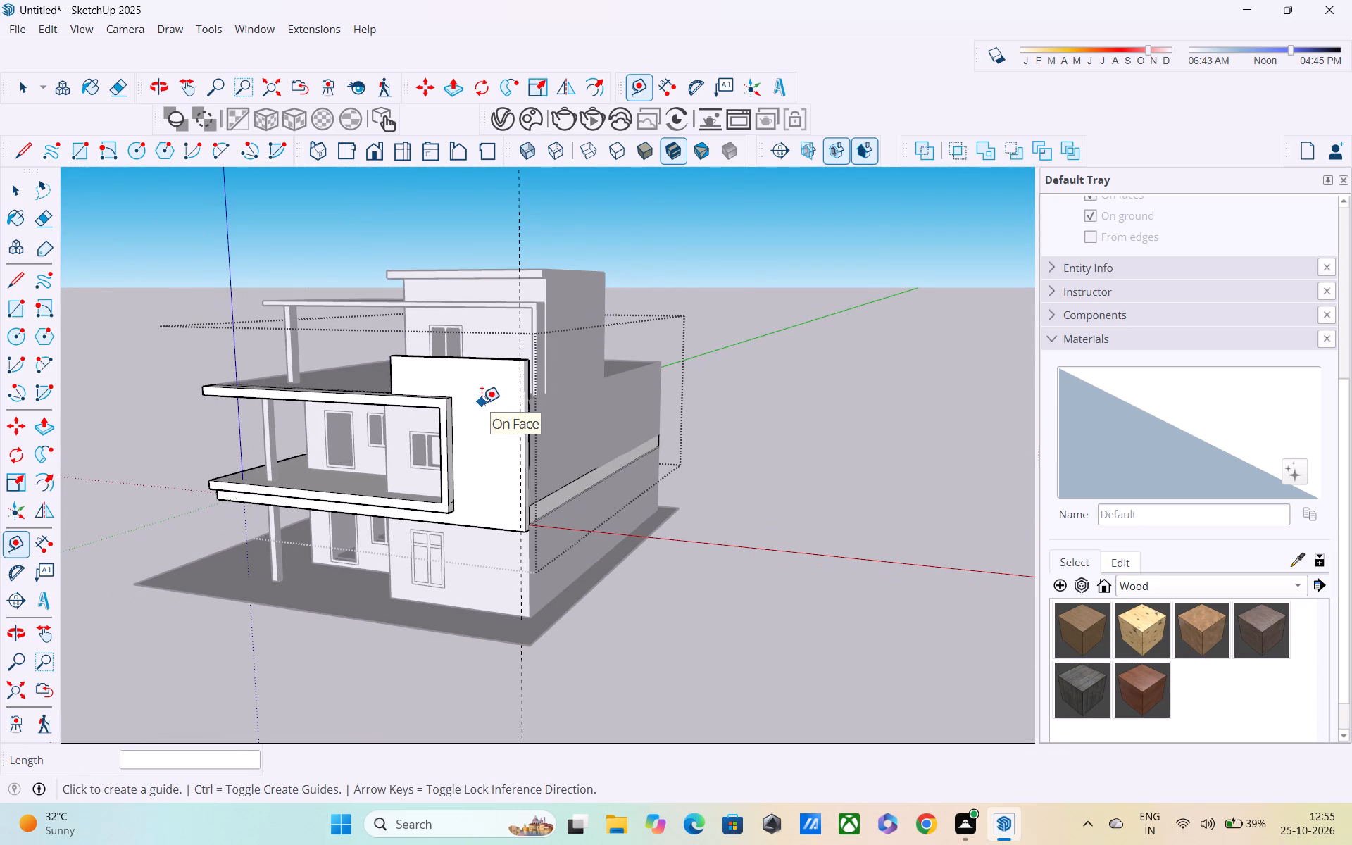
scroll(482, 403, "down", 1)
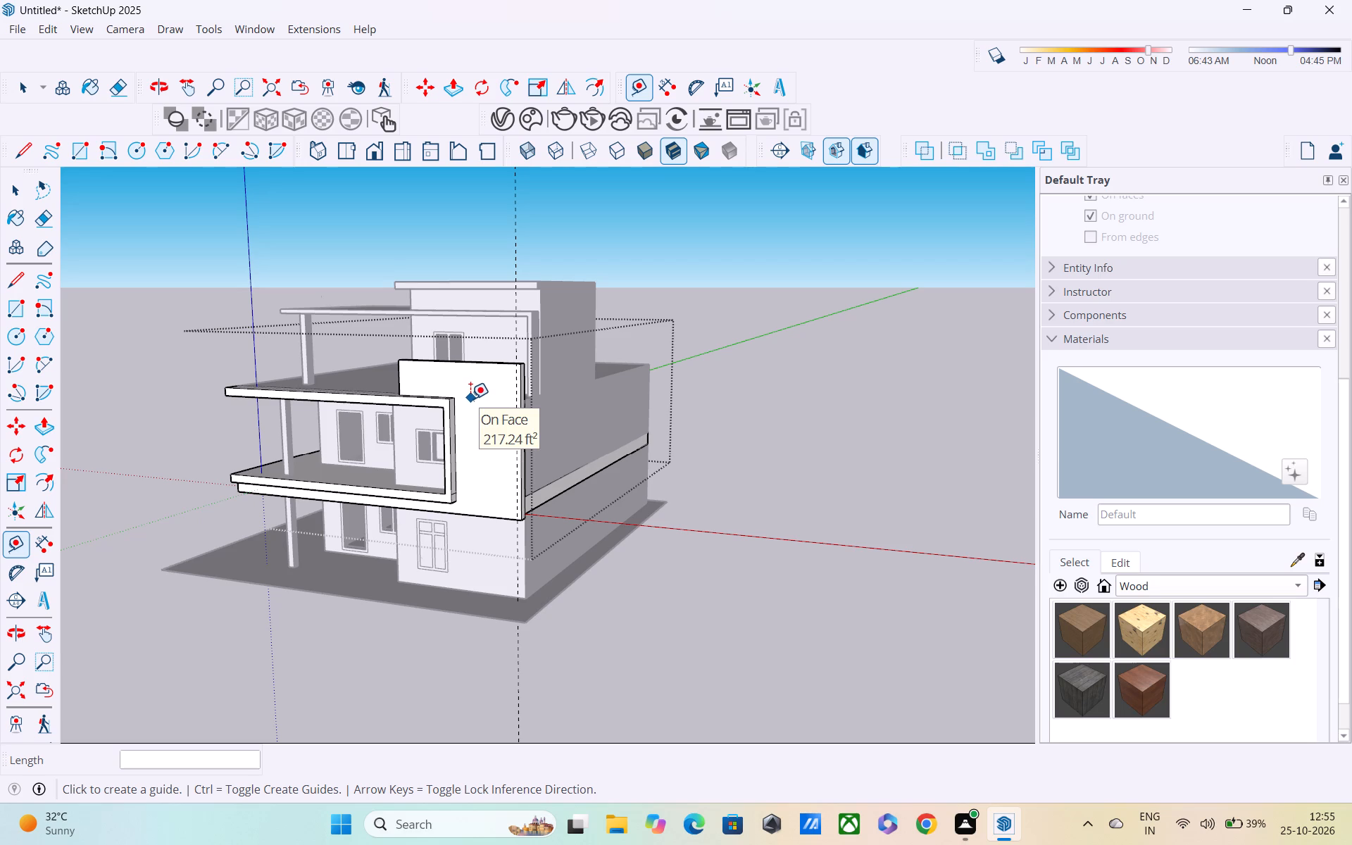
scroll(470, 399, "down", 1)
middle_click_drag(479, 410, 497, 386)
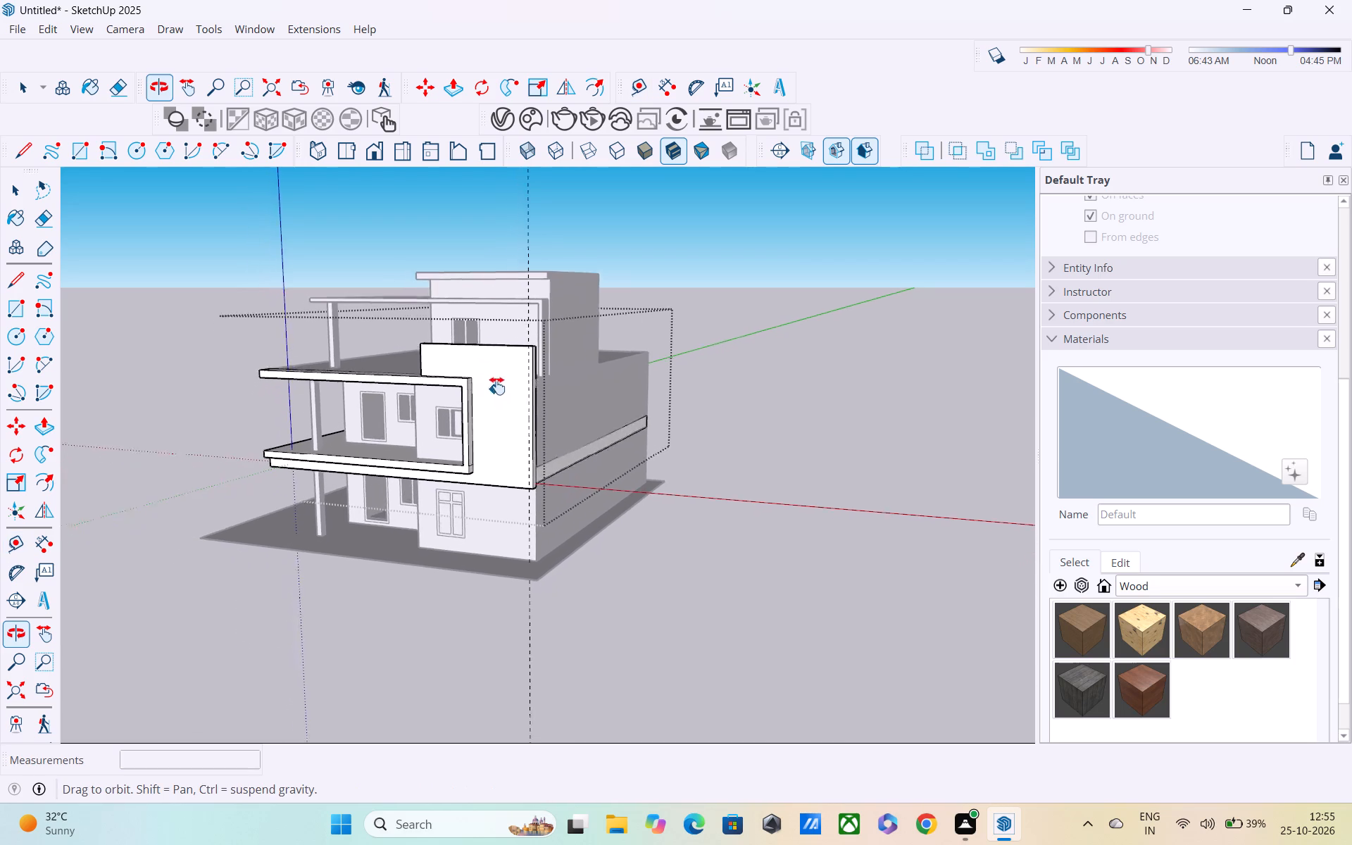
middle_click_drag(497, 386, 554, 537)
middle_click_drag(566, 532, 486, 488)
scroll(616, 555, "up", 4)
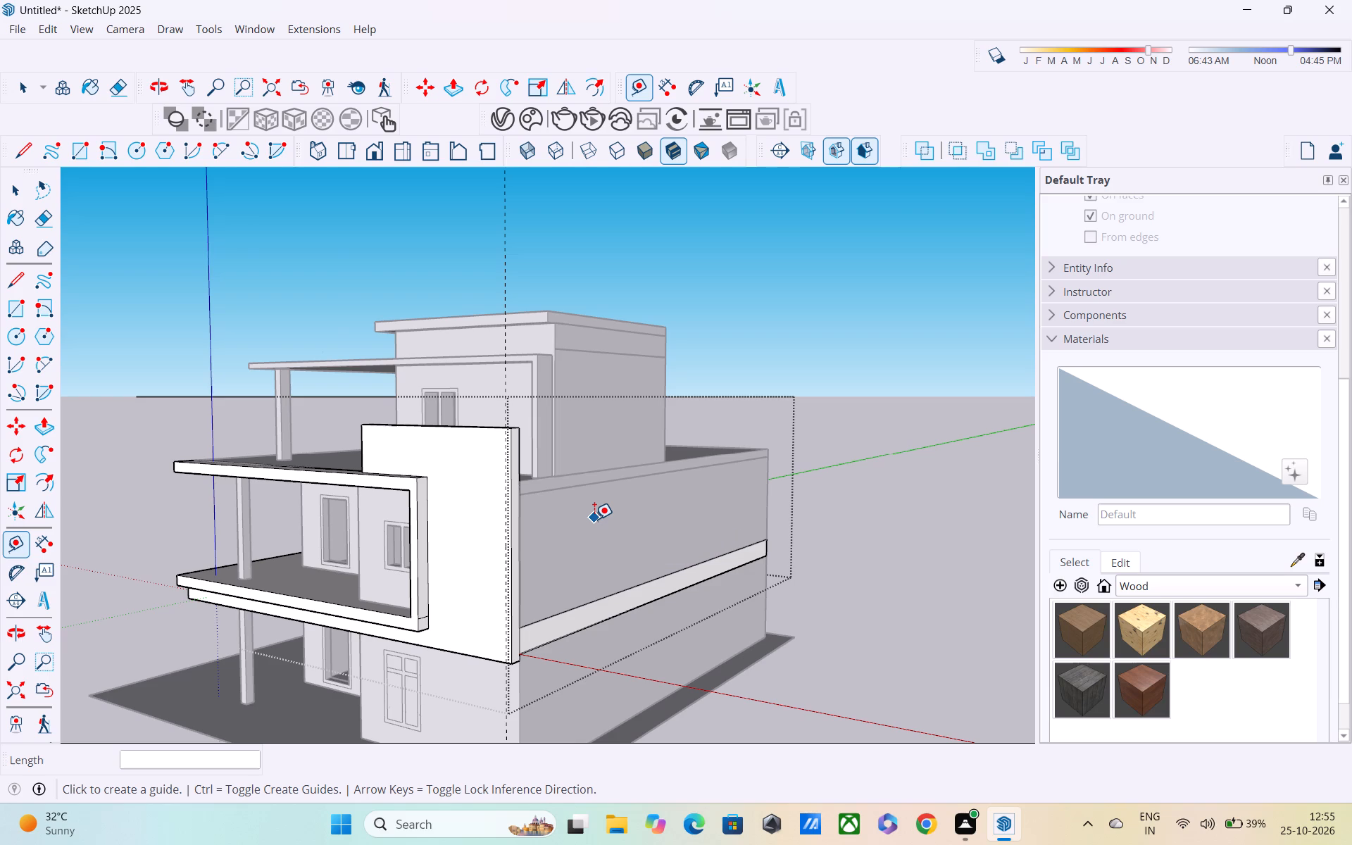
scroll(594, 519, "down", 5)
middle_click_drag(599, 532, 773, 482)
scroll(423, 609, "up", 2)
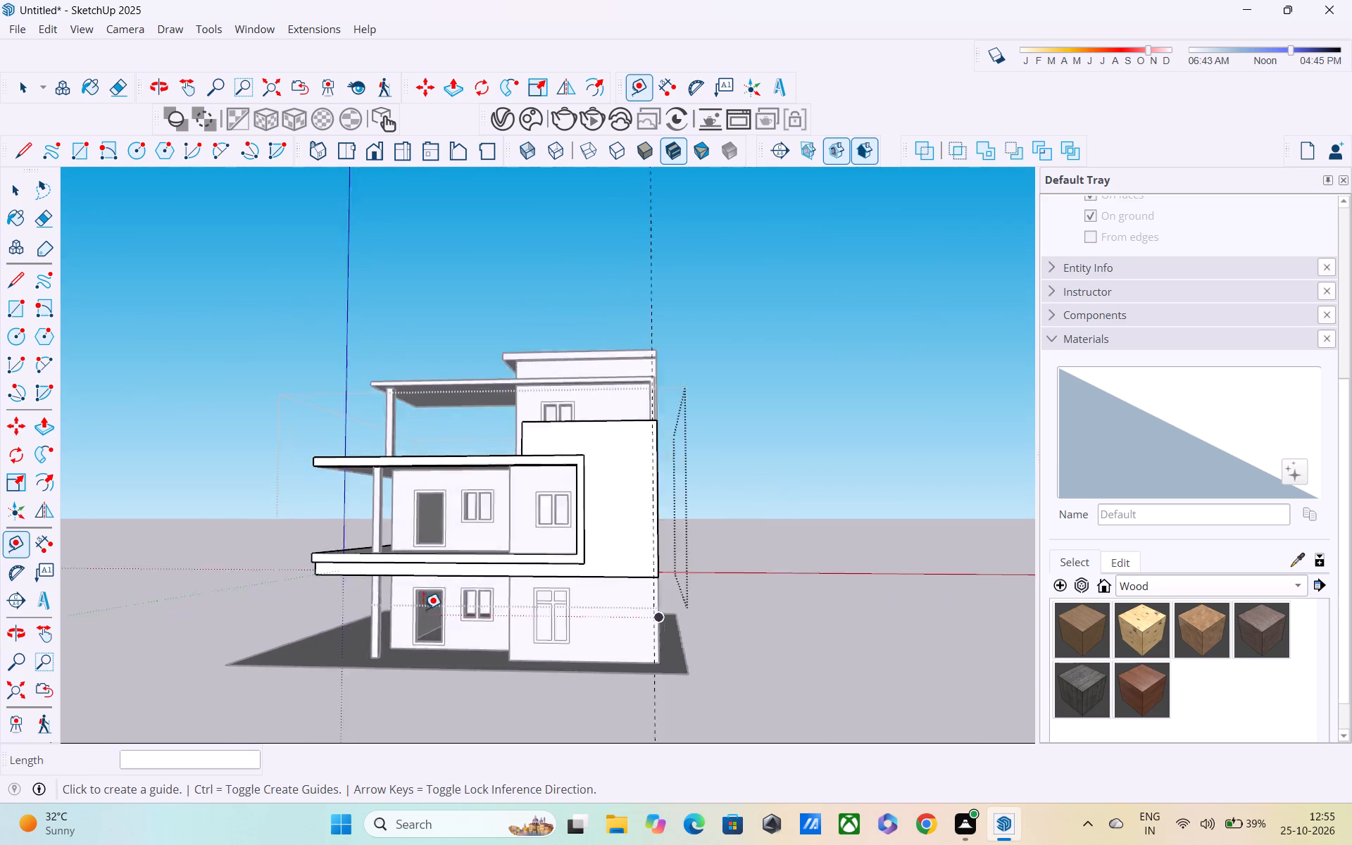
scroll(423, 609, "up", 3)
middle_click_drag(599, 518, 698, 611)
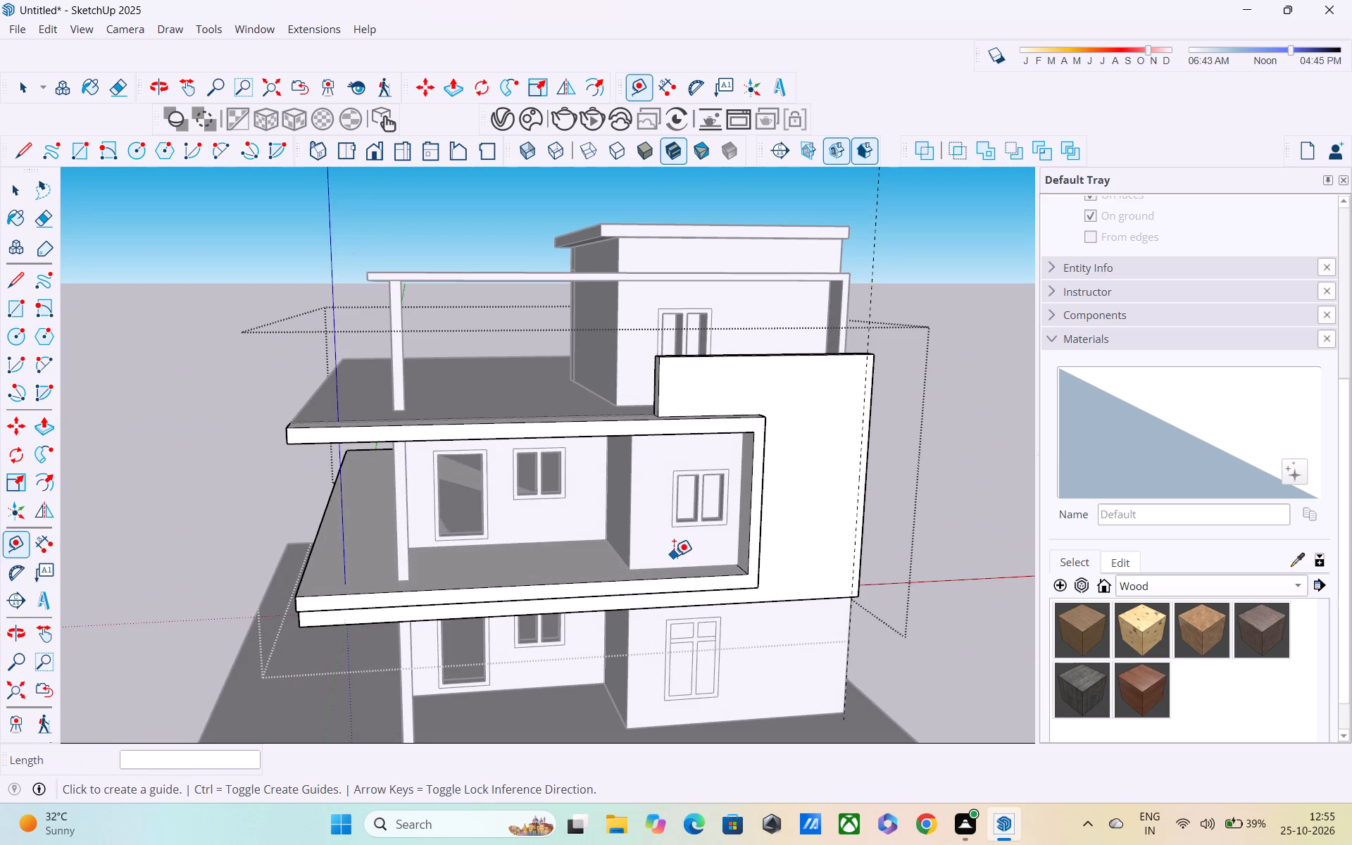
scroll(674, 555, "down", 3)
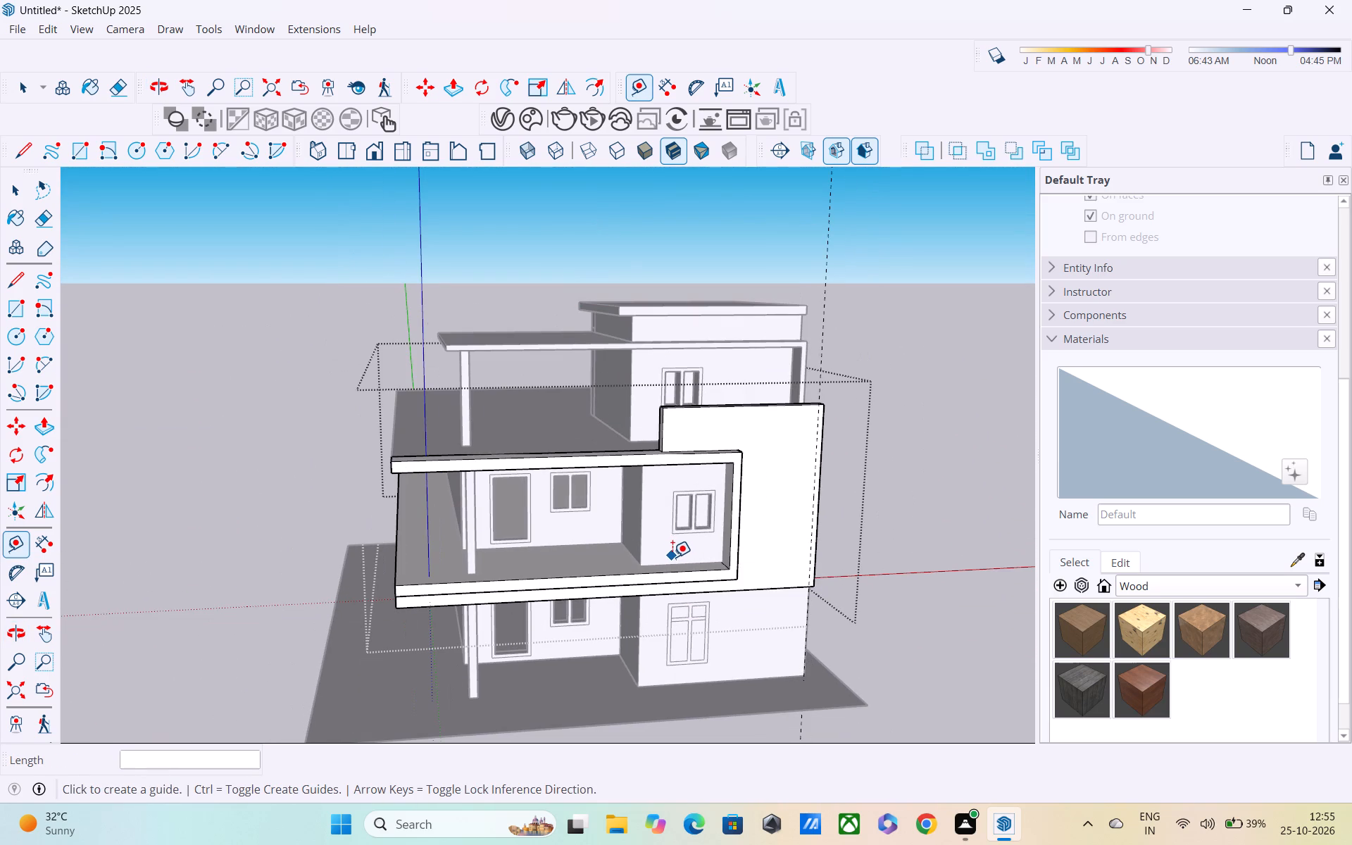
scroll(665, 559, "down", 4)
middle_click_drag(663, 558, 631, 549)
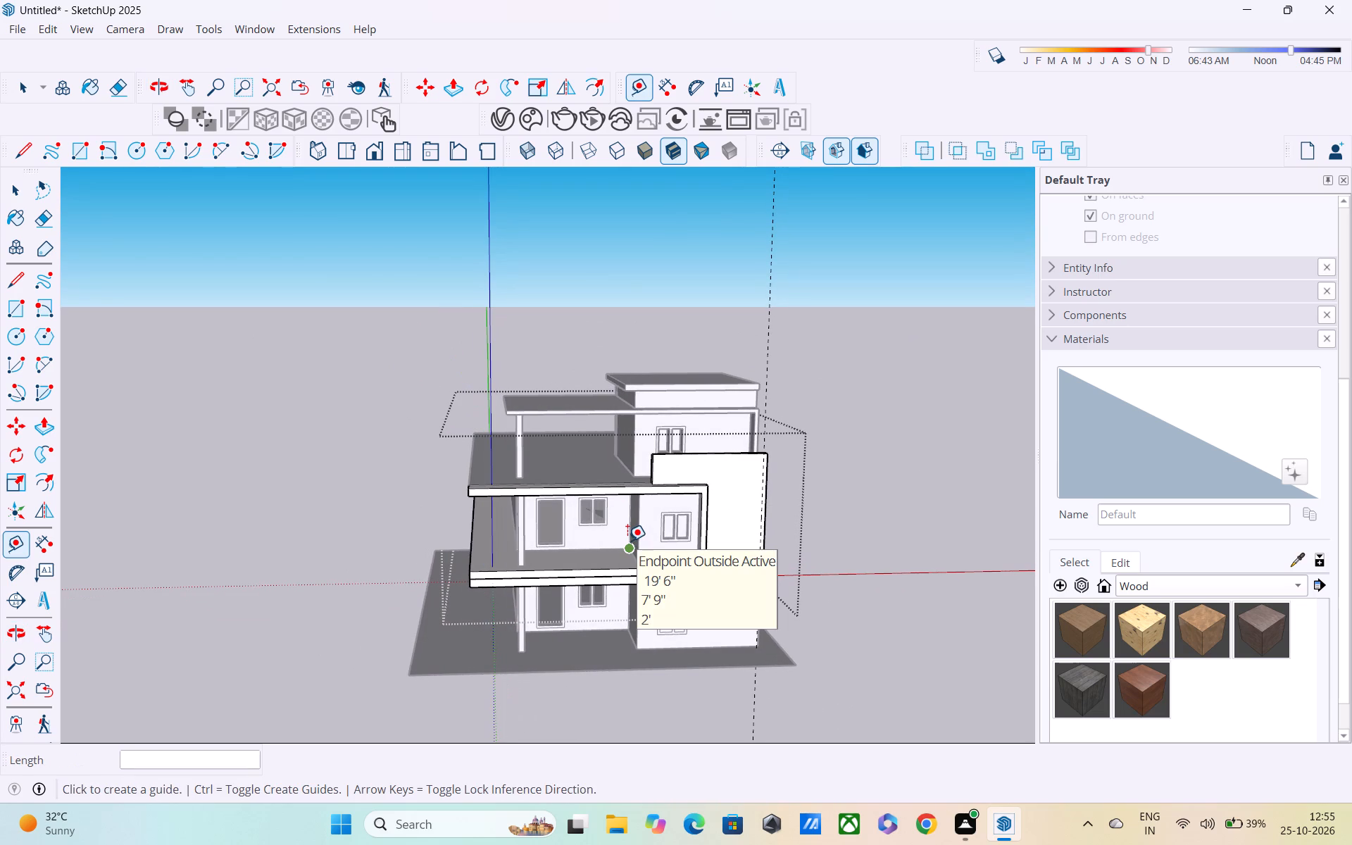
scroll(627, 541, "down", 4)
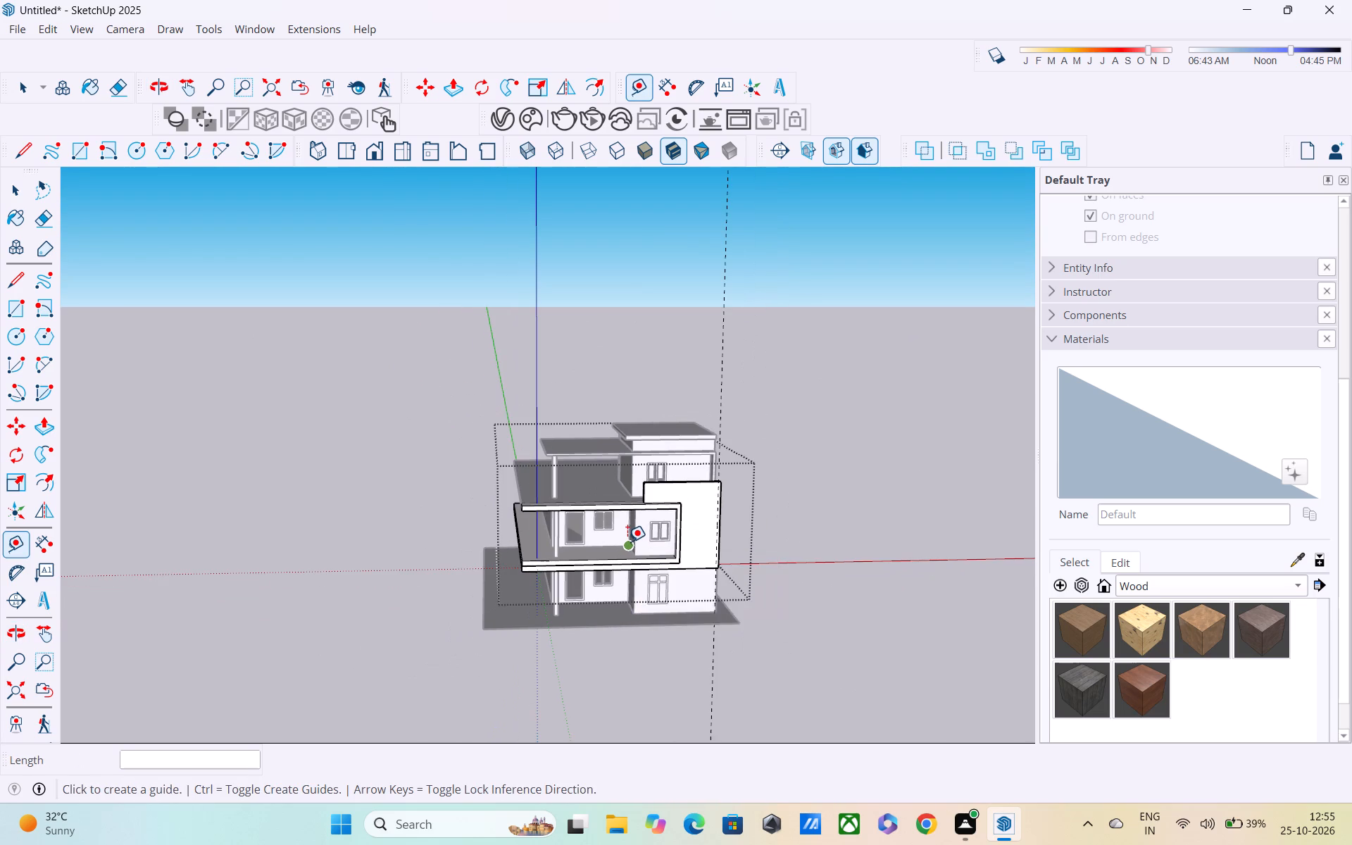
scroll(618, 513, "down", 1)
middle_click_drag(618, 513, 561, 484)
scroll(600, 507, "up", 5)
middle_click_drag(598, 507, 568, 474)
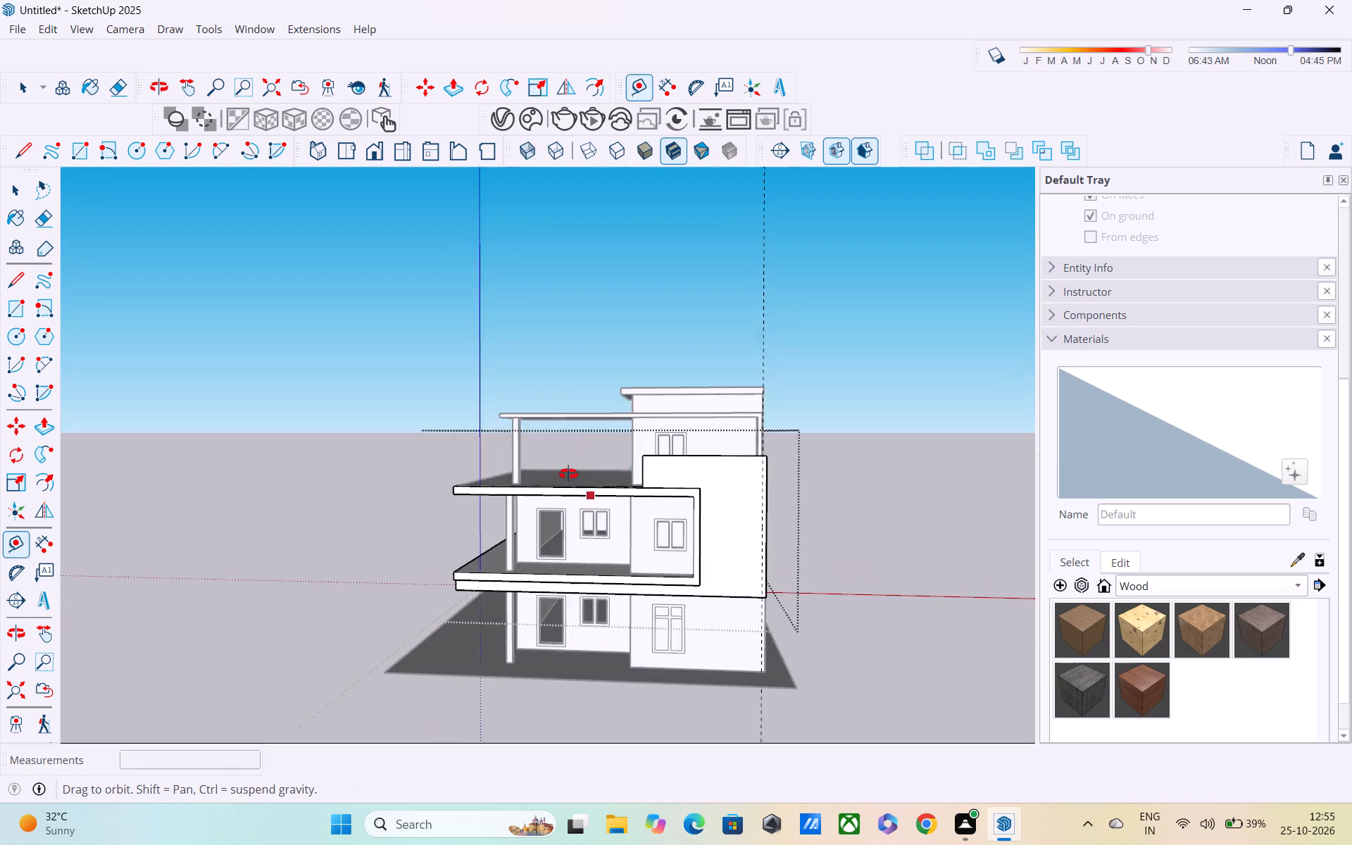
middle_click_drag(568, 474, 559, 466)
scroll(662, 501, "up", 5)
middle_click_drag(670, 516, 484, 640)
scroll(746, 526, "up", 4)
middle_click_drag(602, 542, 638, 449)
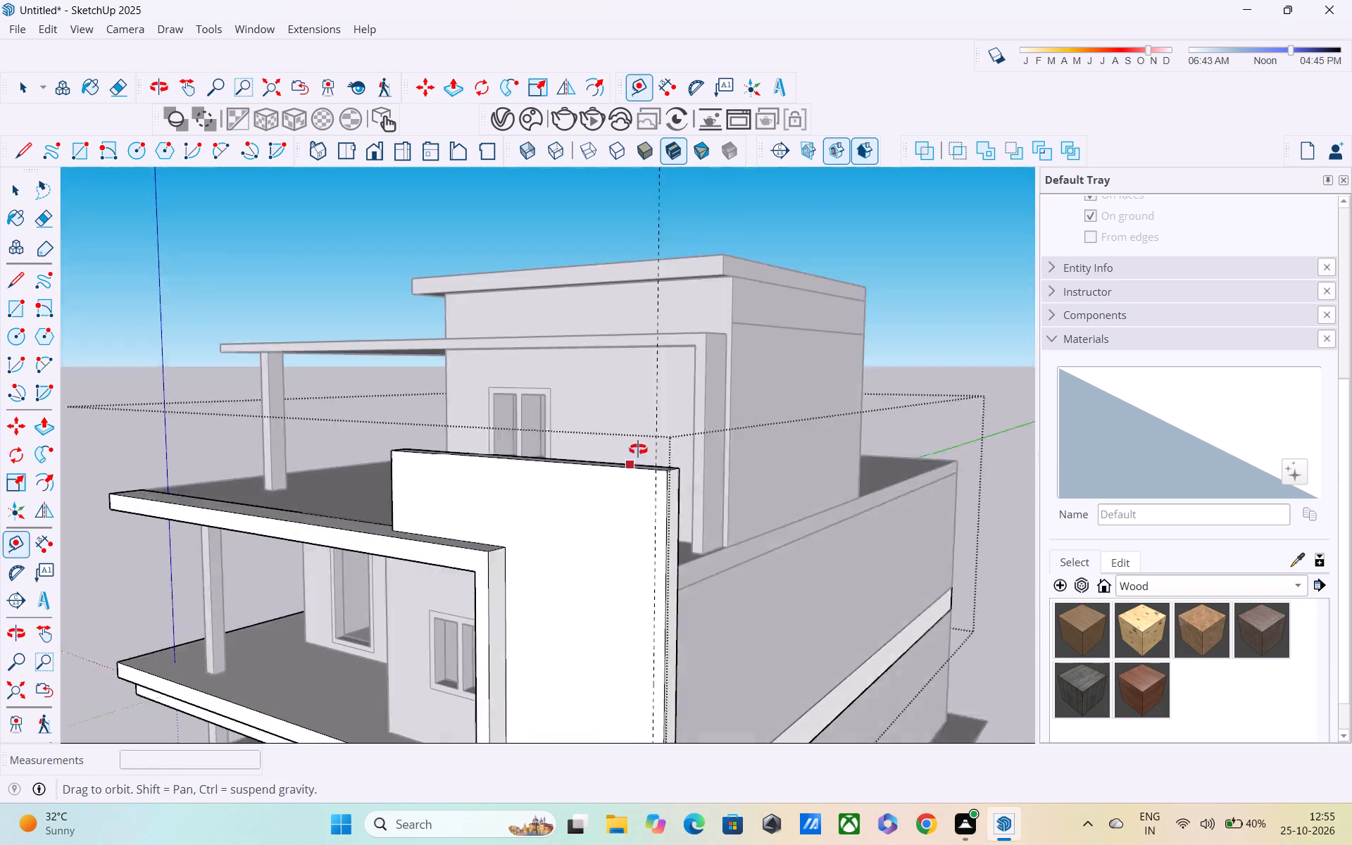
middle_click_drag(638, 449, 642, 437)
middle_click_drag(649, 449, 670, 382)
scroll(680, 432, "down", 3)
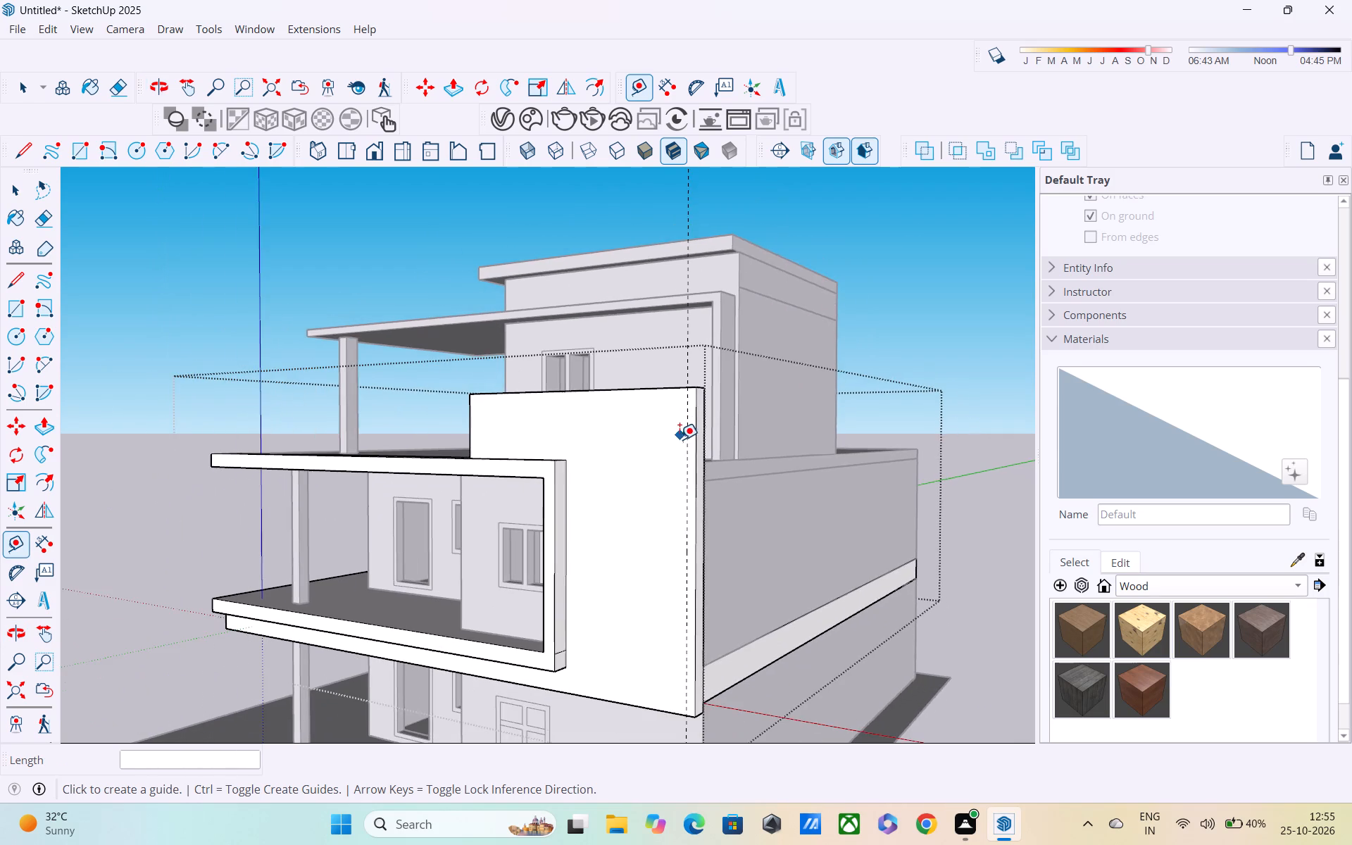
middle_click_drag(678, 453, 714, 489)
Close the first-floor front wall group to return to editing the whole model.
key("space")
scroll(769, 525, "down", 3)
middle_click_drag(769, 526, 760, 527)
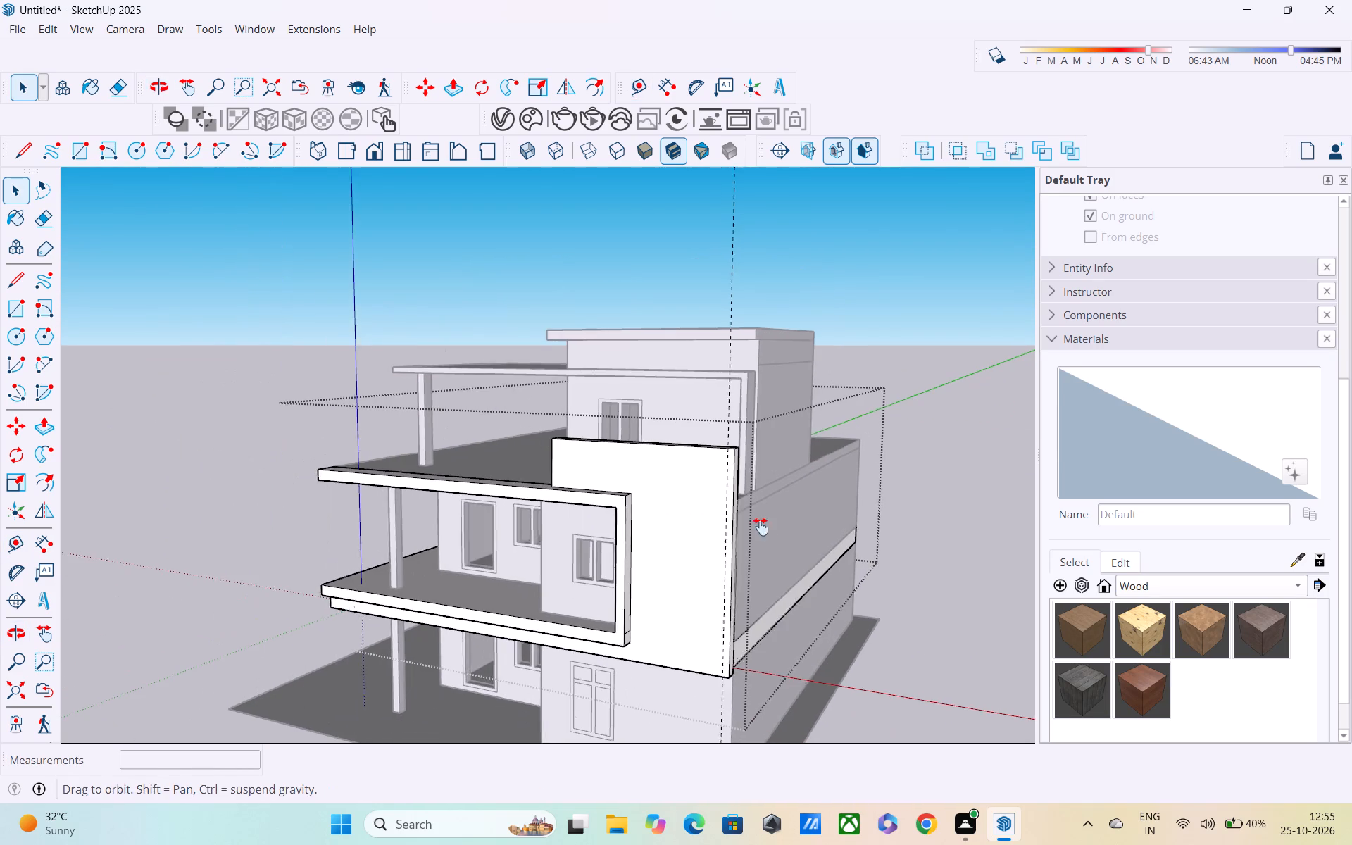
middle_click_drag(760, 527, 596, 503)
left_click(791, 528)
Draw a 6" line from the guide to the front wall's top outer corner, continuing 17' 6" down to its bottom outer corner.
middle_click_drag(526, 613, 620, 521)
scroll(534, 508, "up", 4)
middle_click_drag(546, 518, 590, 580)
scroll(611, 492, "up", 3)
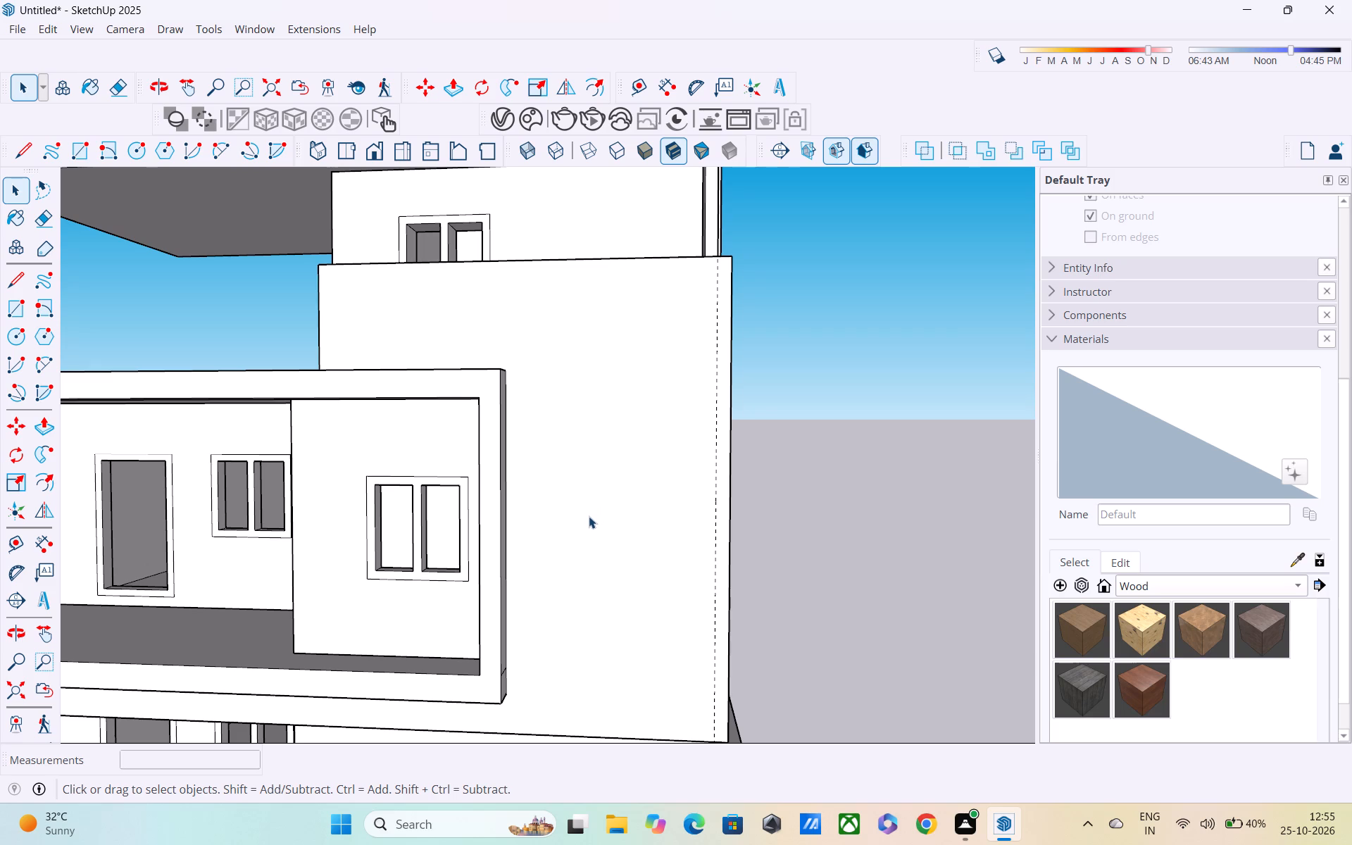
key("l")
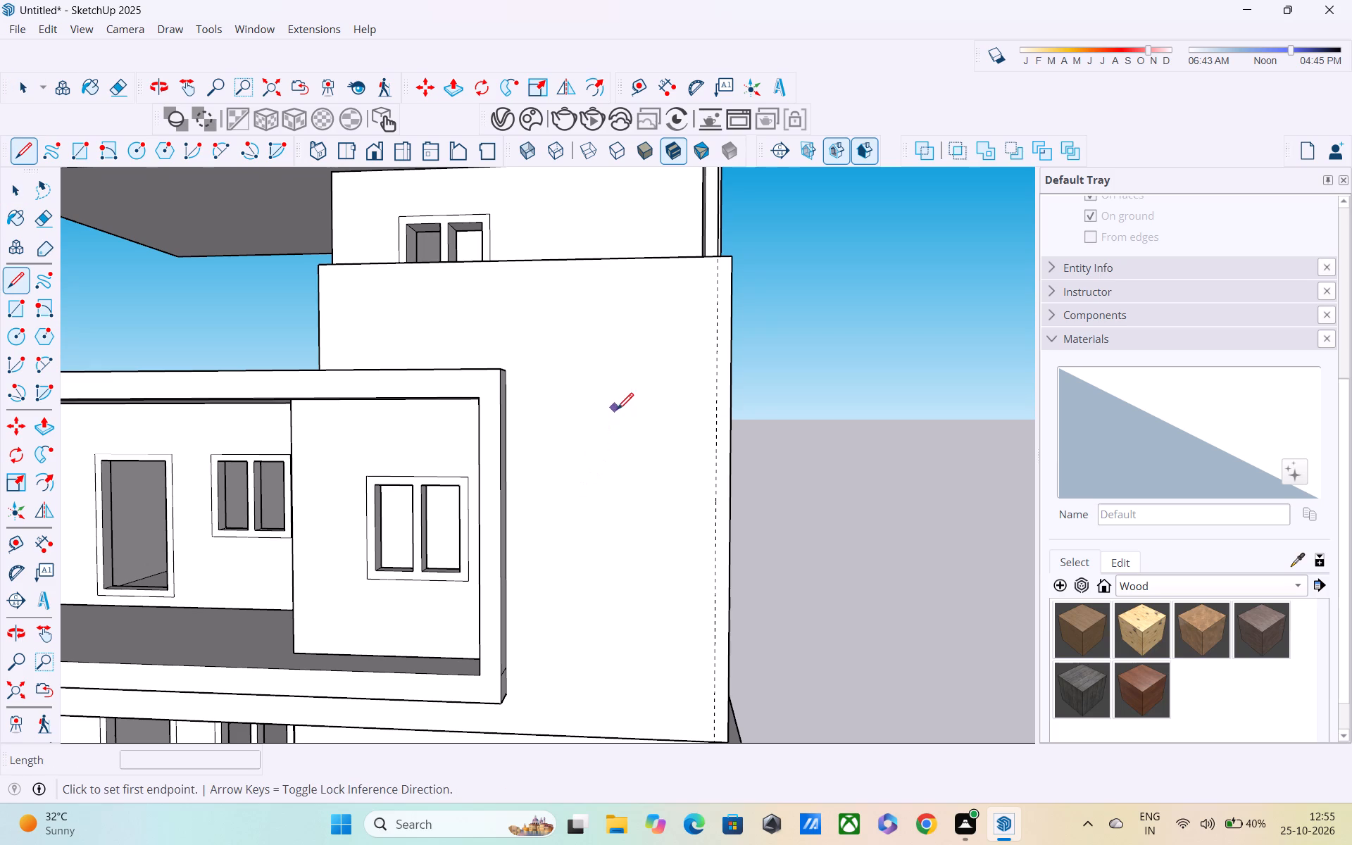
middle_click_drag(620, 432, 524, 525, "shift")
middle_click_drag(610, 397, 532, 458)
scroll(534, 426, "up", 4)
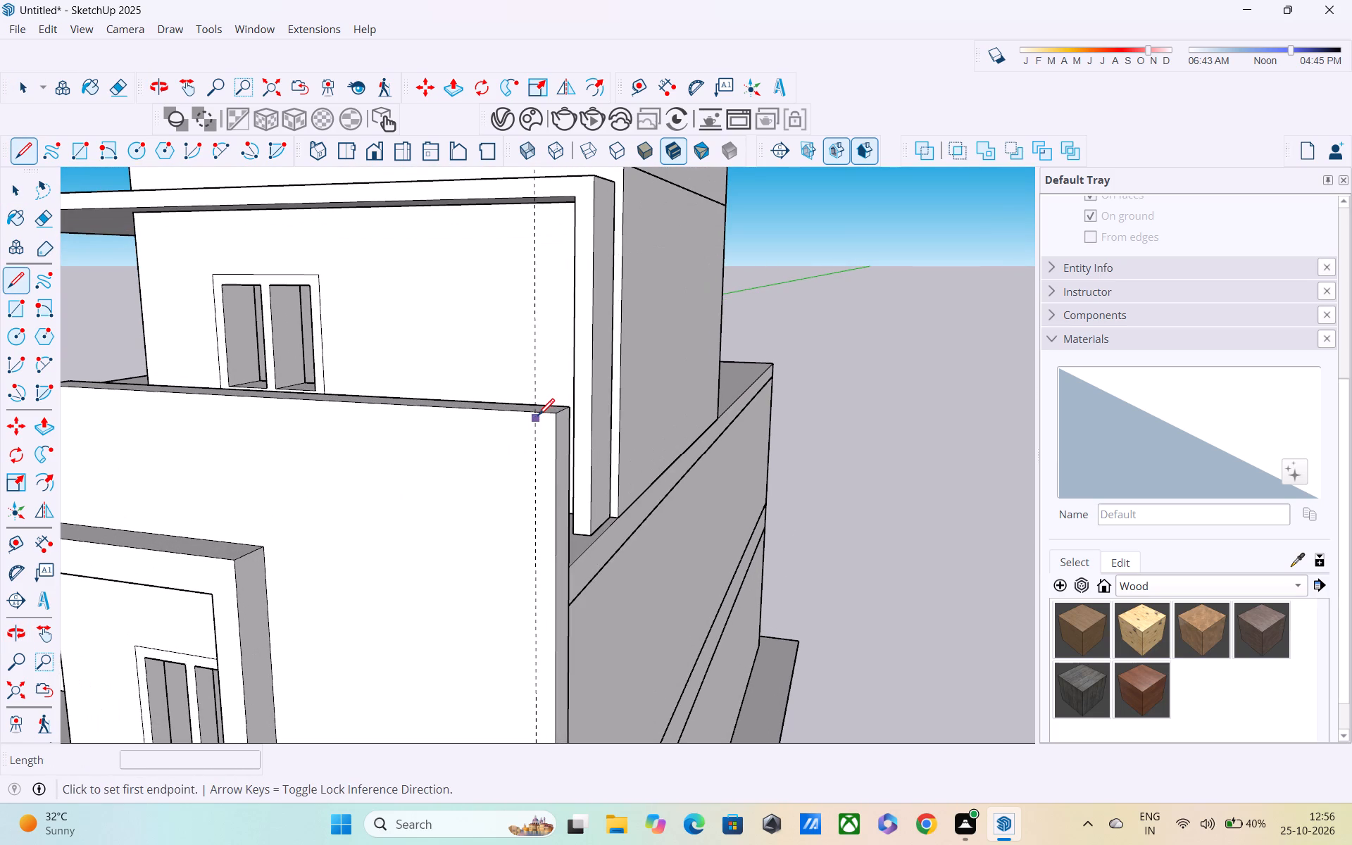
left_click(532, 418)
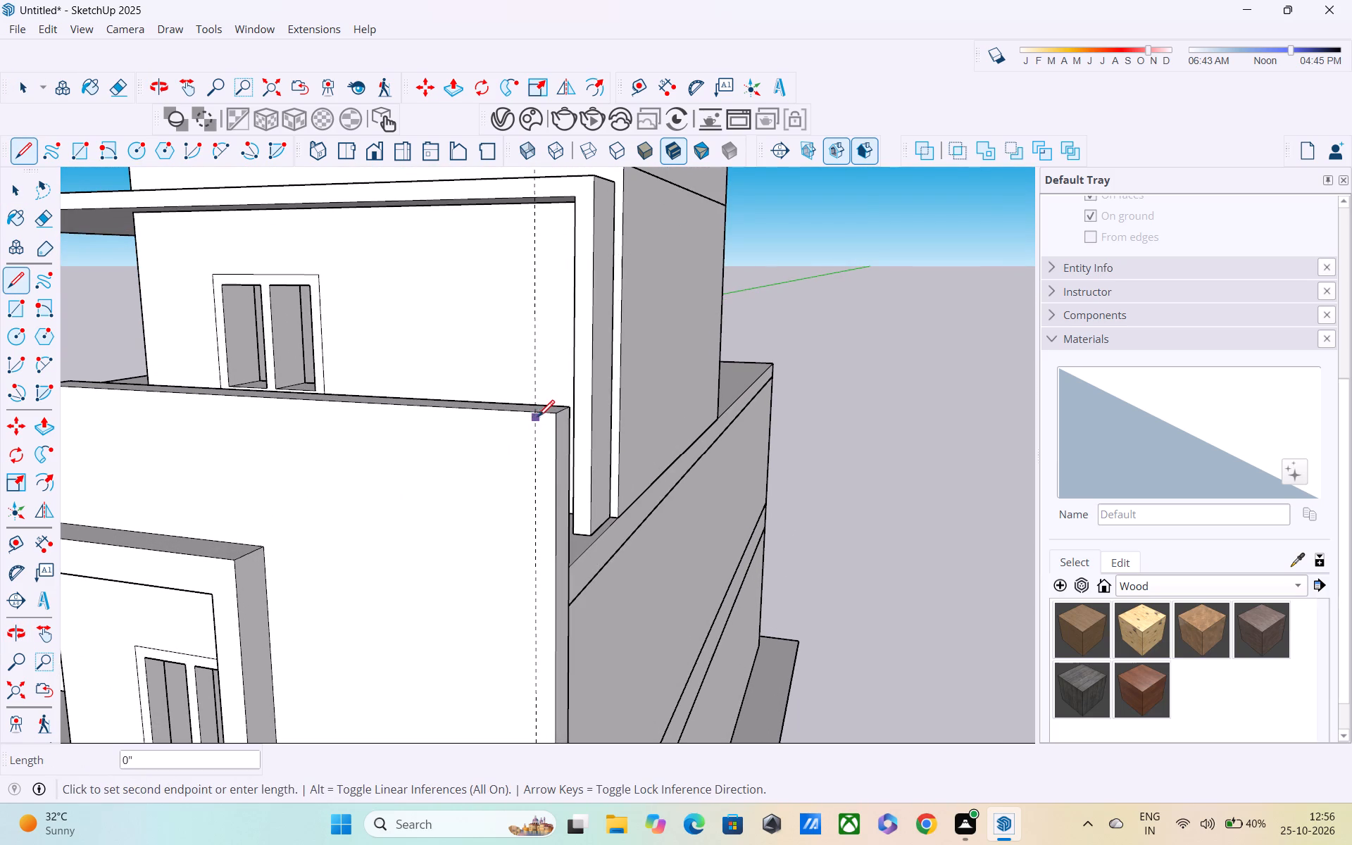
key("grave")
key("Escape")
key("Escape")
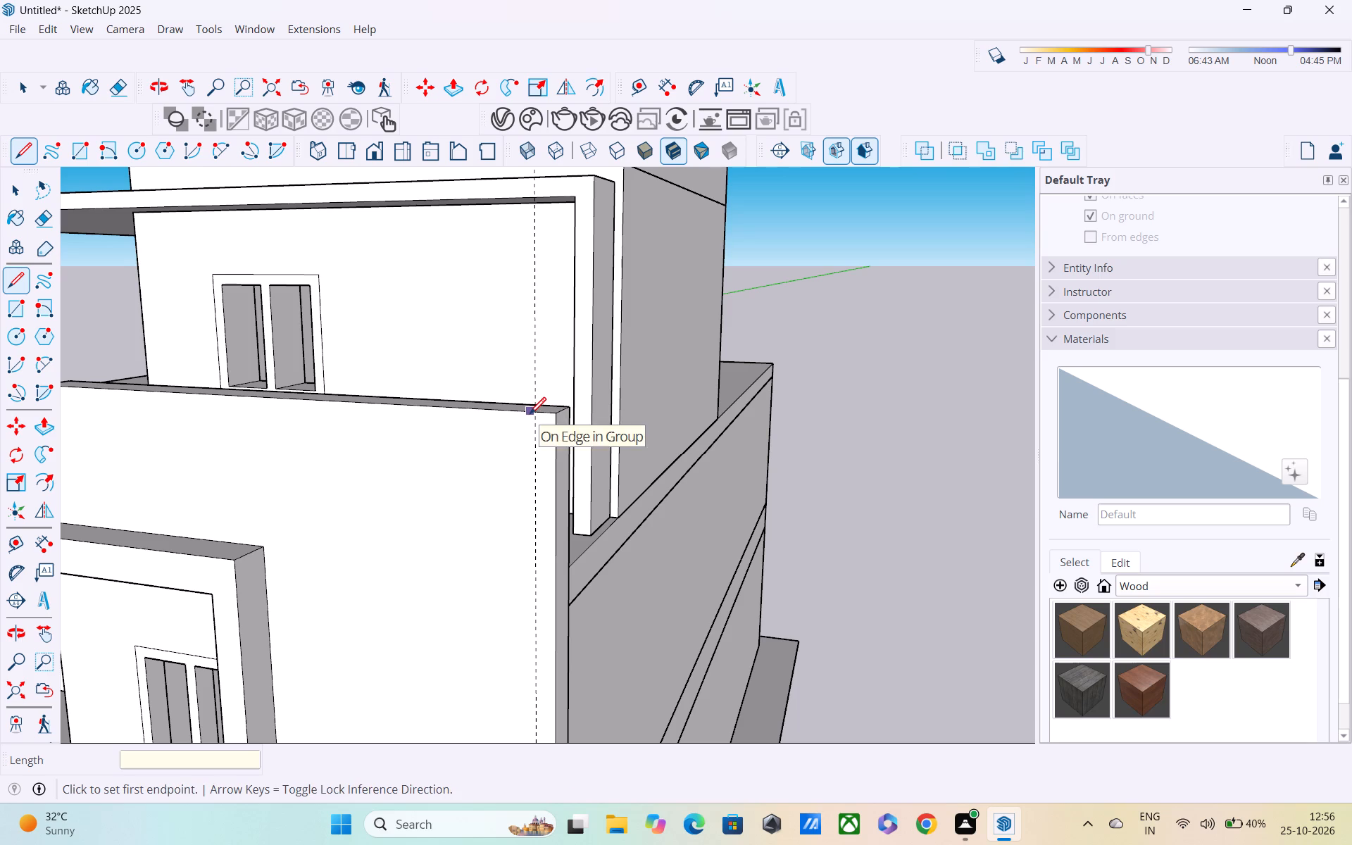
left_click(532, 418)
left_click(558, 416)
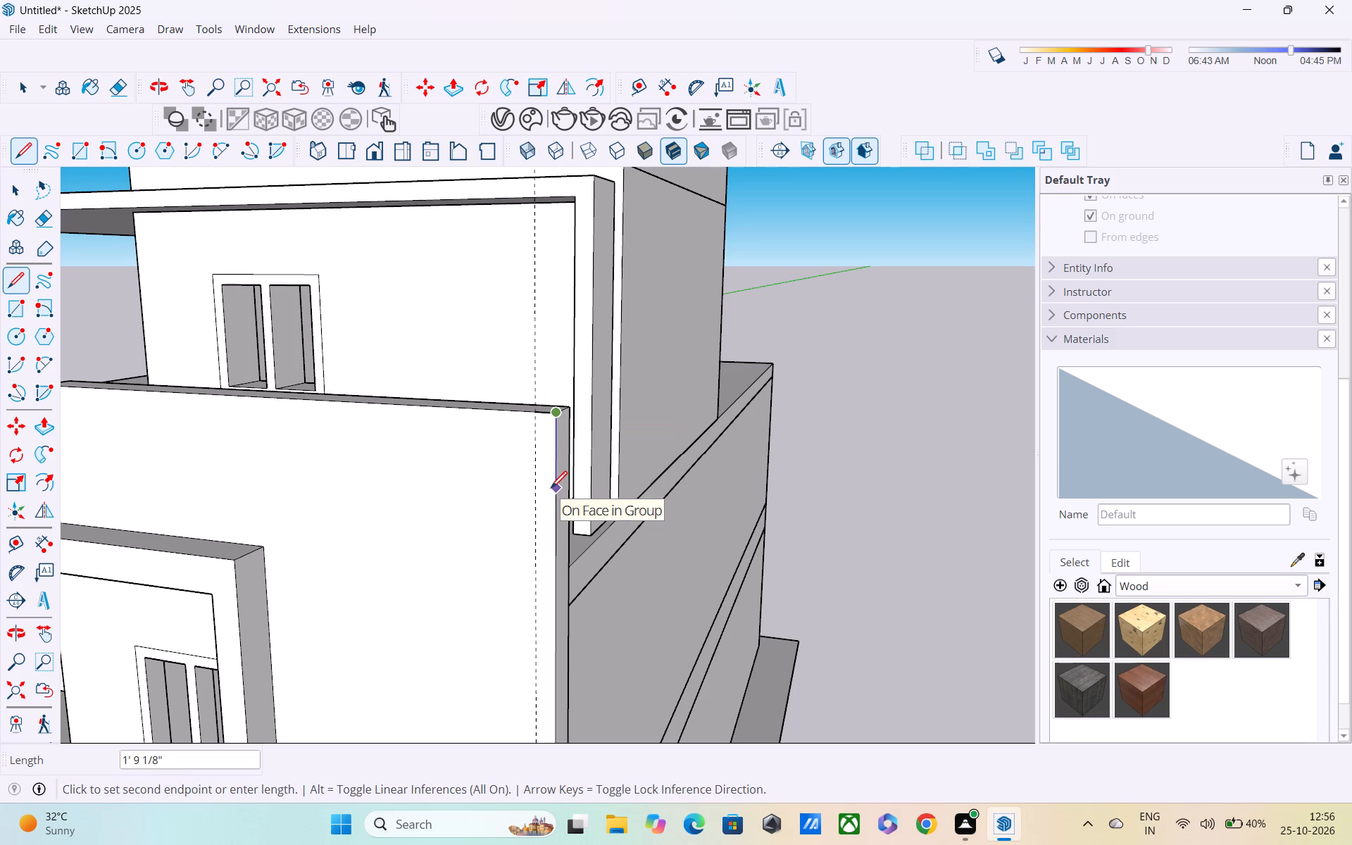
middle_click_drag(553, 486, 554, 308)
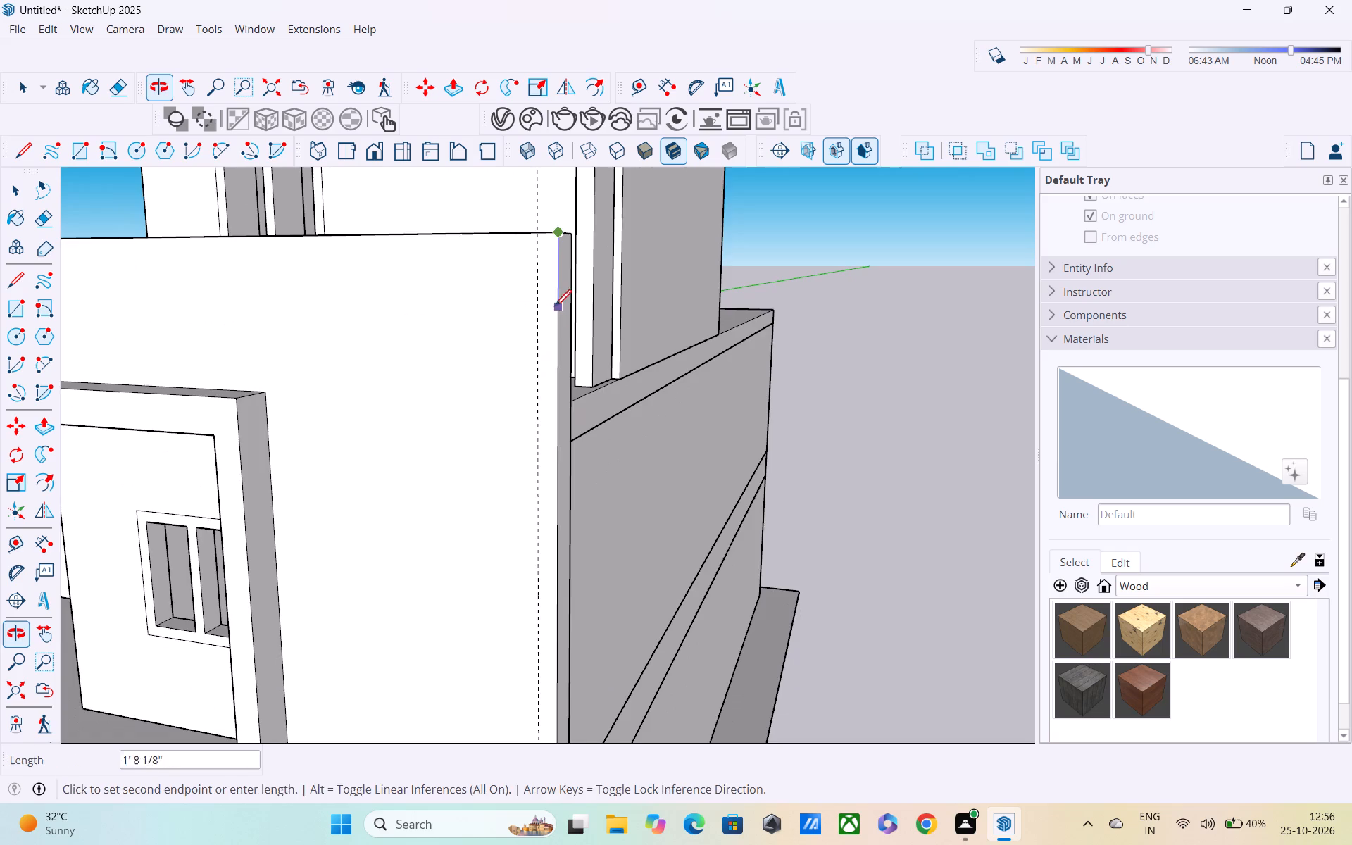
scroll(559, 344, "down", 4)
middle_click_drag(563, 400, 566, 227, "shift")
middle_click_drag(564, 474, 588, 282)
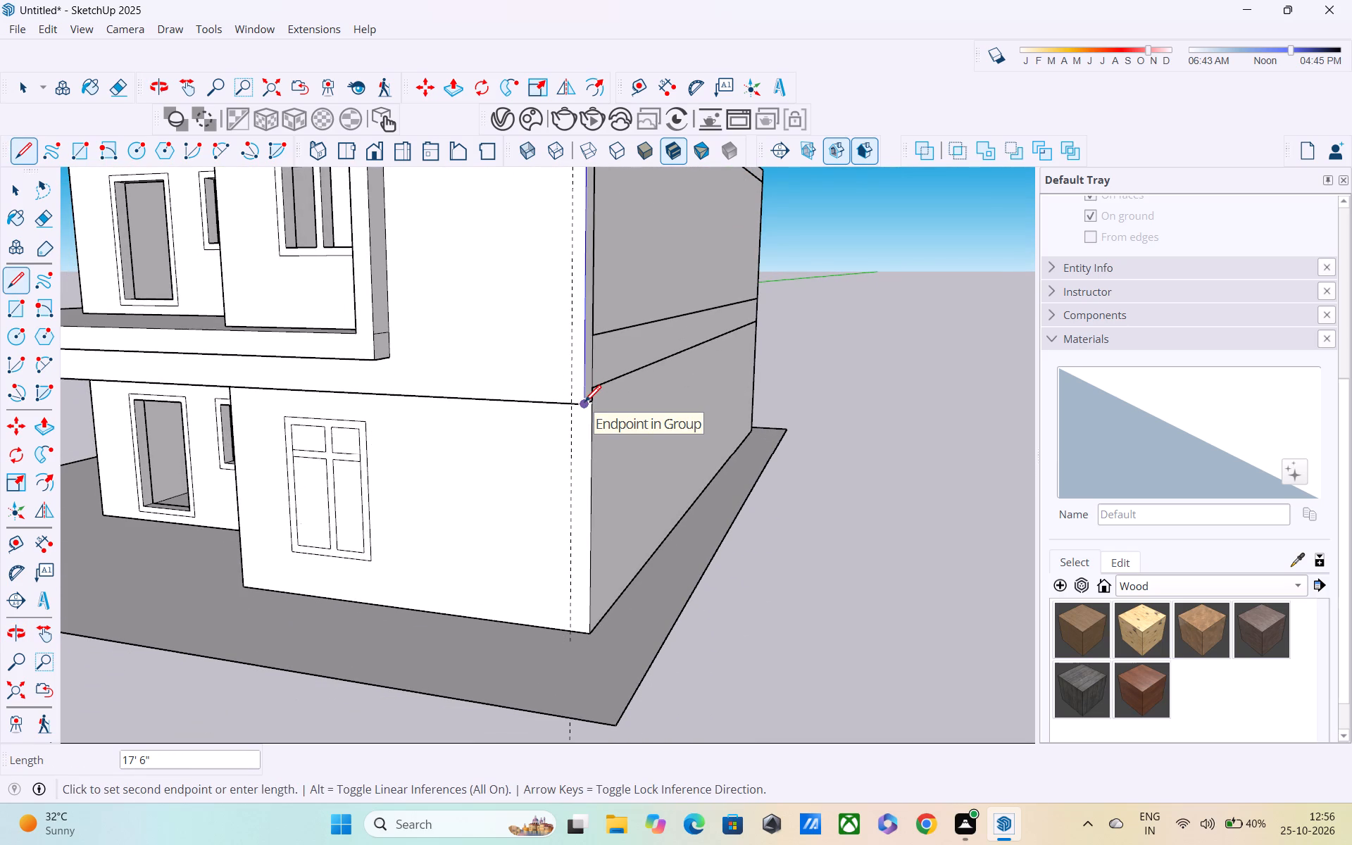
left_click(584, 403)
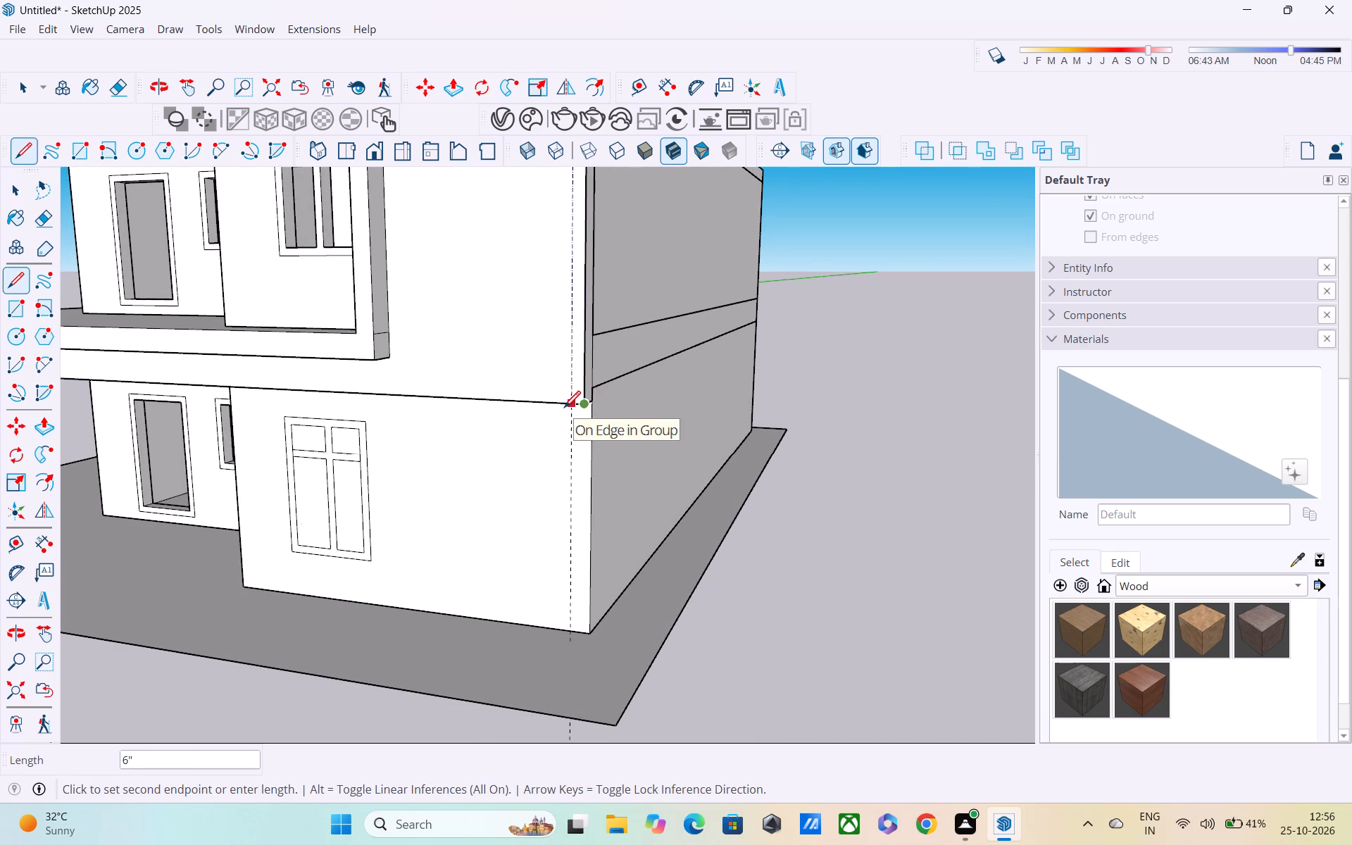
Open the first-floor front wall group for editing.
key("space")
double_click(558, 382)
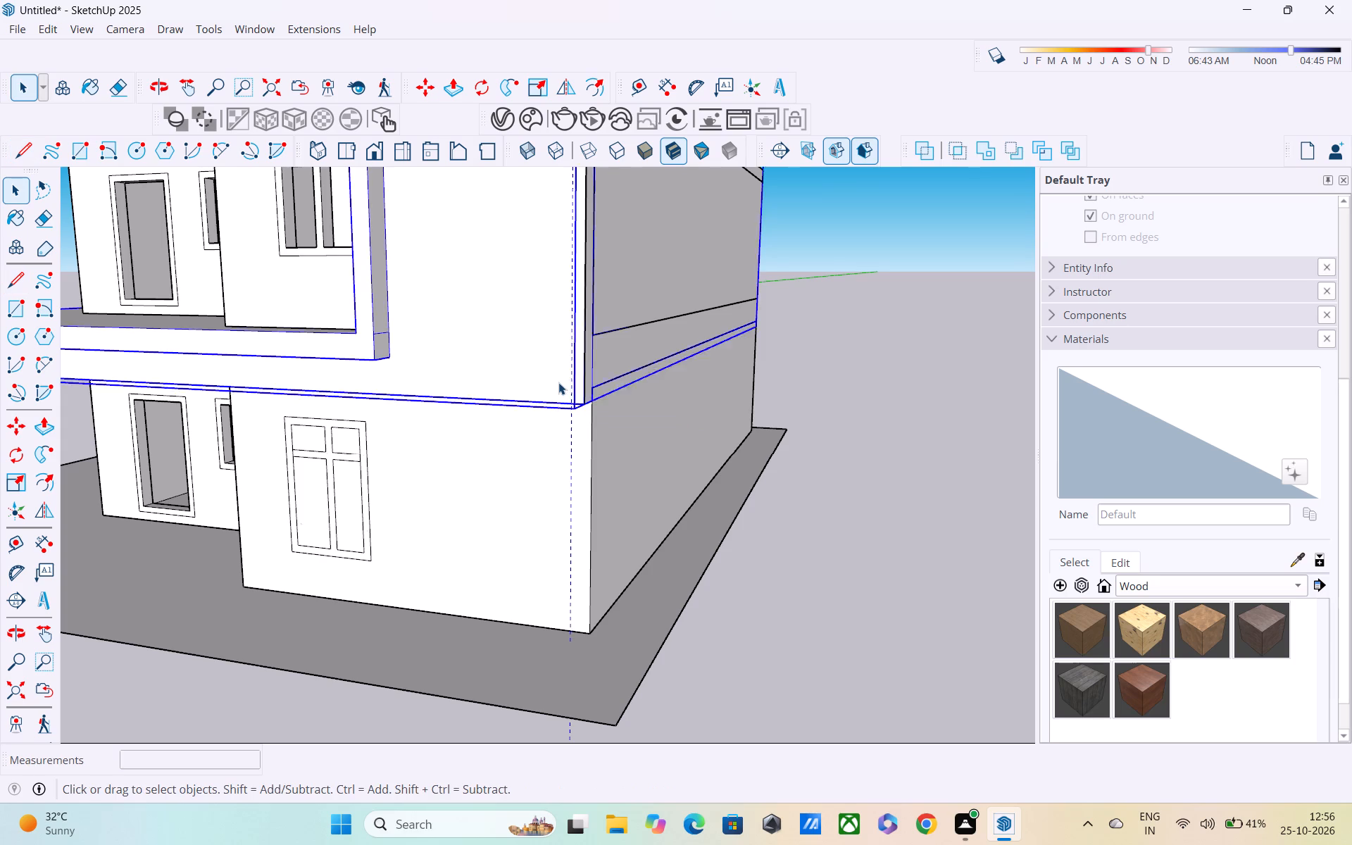
Draw a 6" line from the guide to the front wall's top outer corner, continuing 17' 6" down to its bottom outer corner.
middle_click_drag(570, 394, 613, 469)
scroll(601, 451, "down", 4)
middle_click_drag(599, 443, 611, 770, "shift")
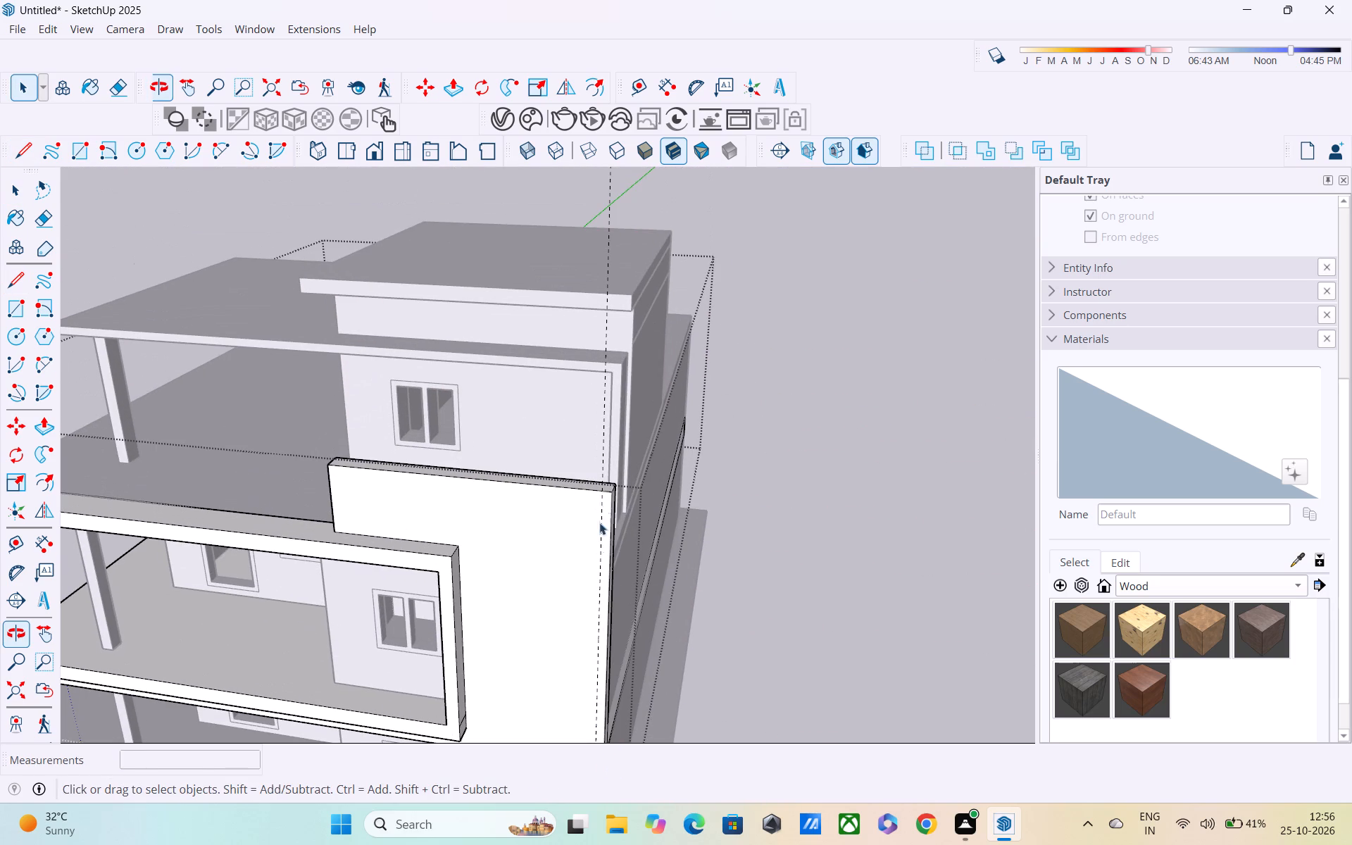
key("l")
scroll(604, 465, "up", 6)
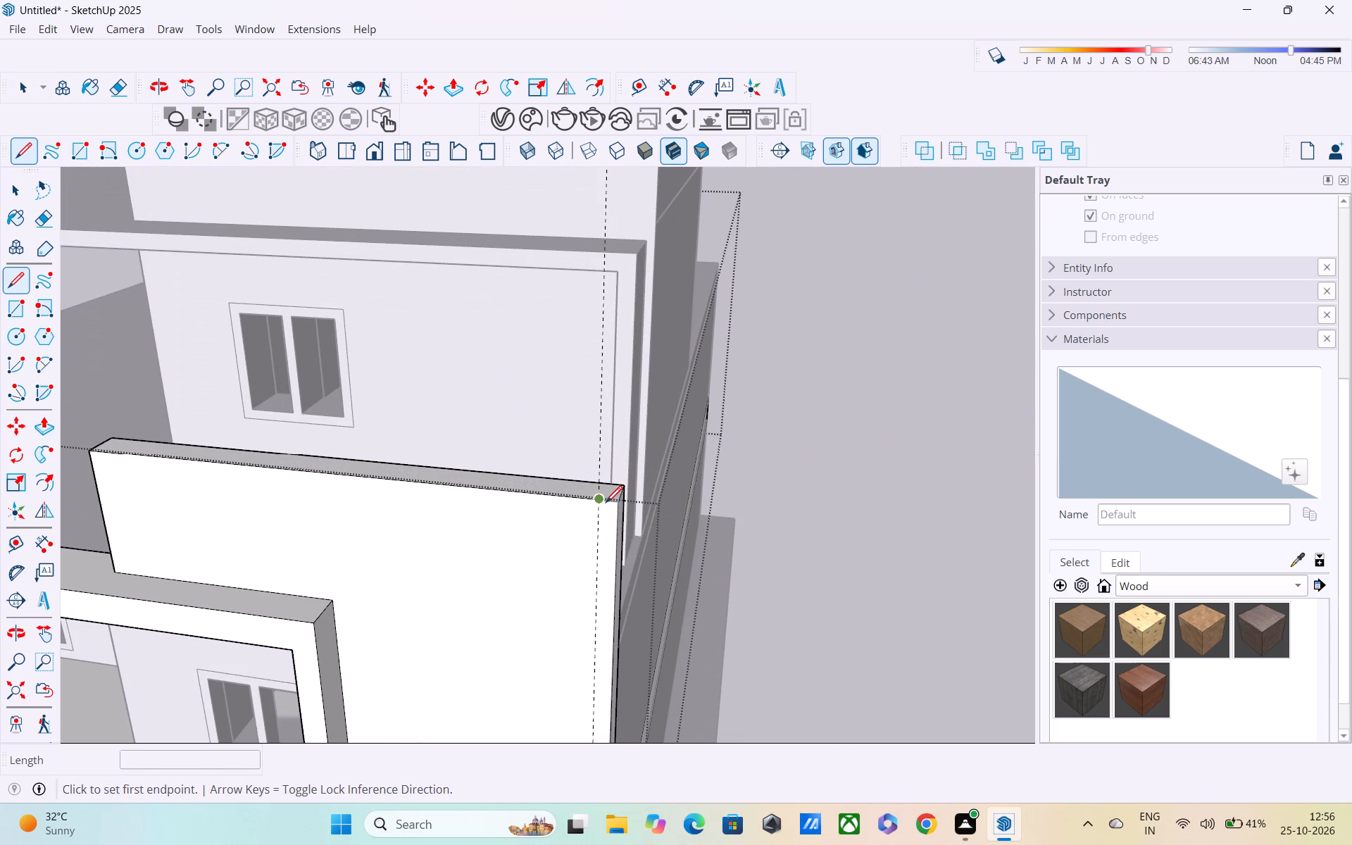
left_click(561, 500)
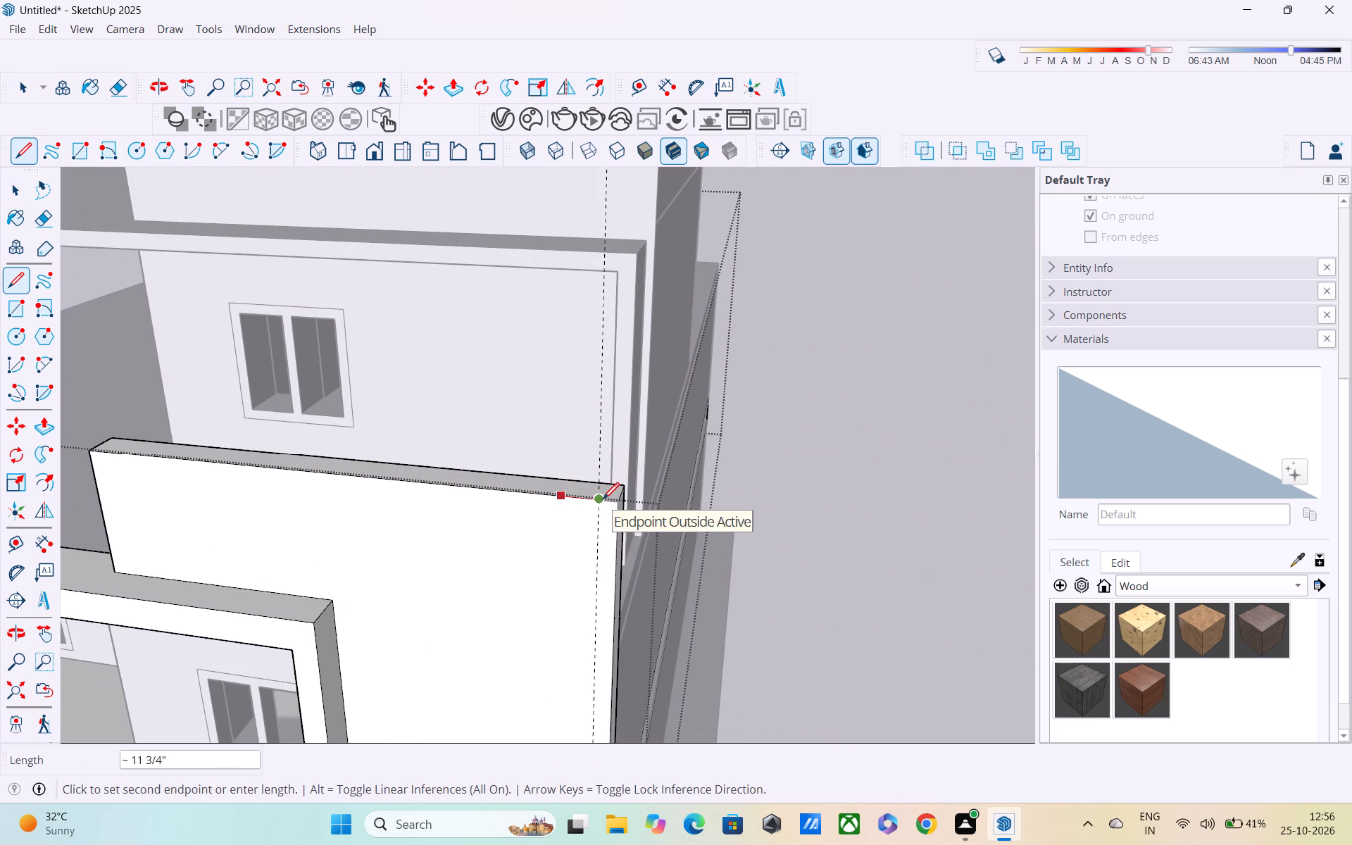
key("Escape")
left_click(596, 504)
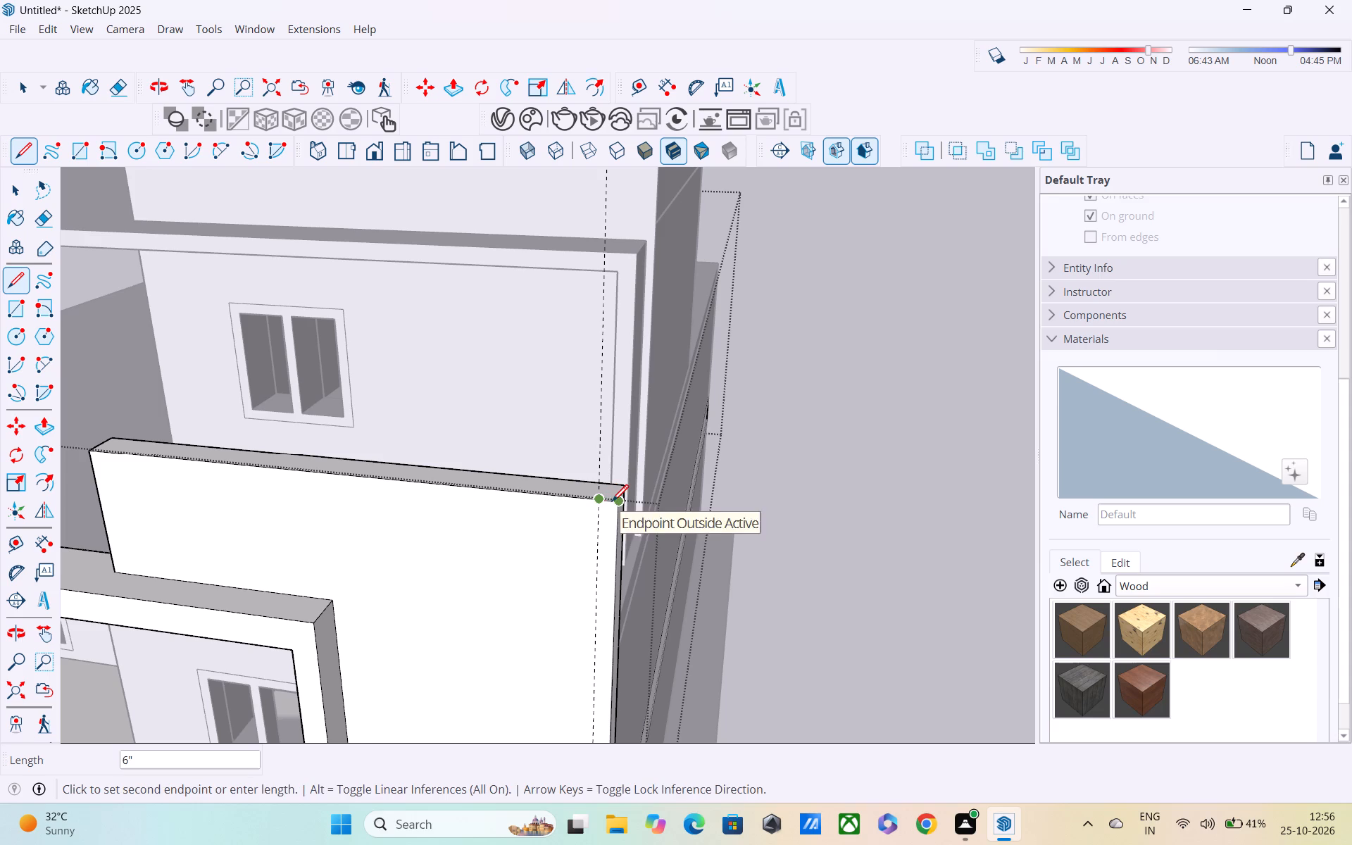
left_click(613, 502)
left_click(621, 509)
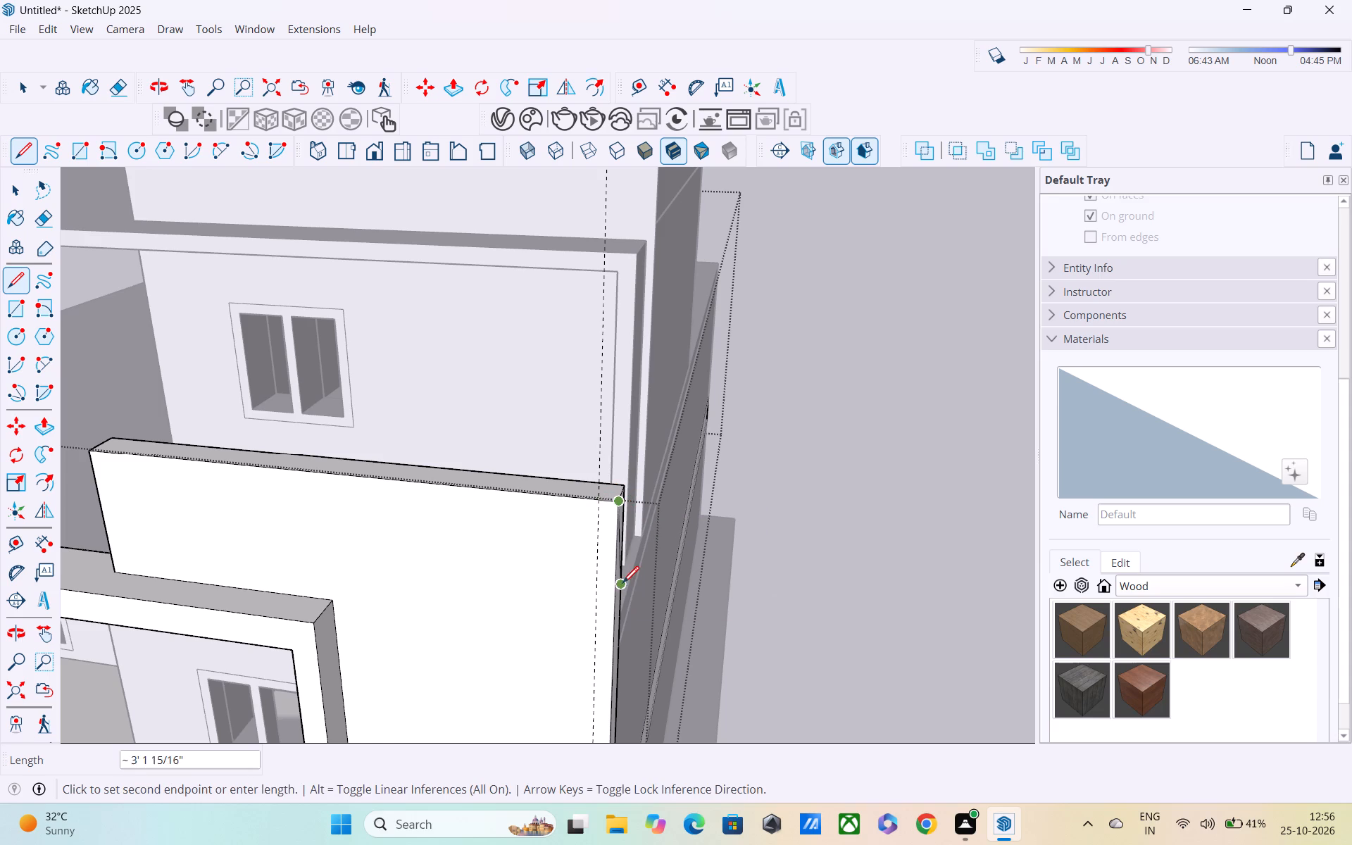
middle_click_drag(622, 584, 611, 230)
middle_click_drag(572, 462, 614, 201)
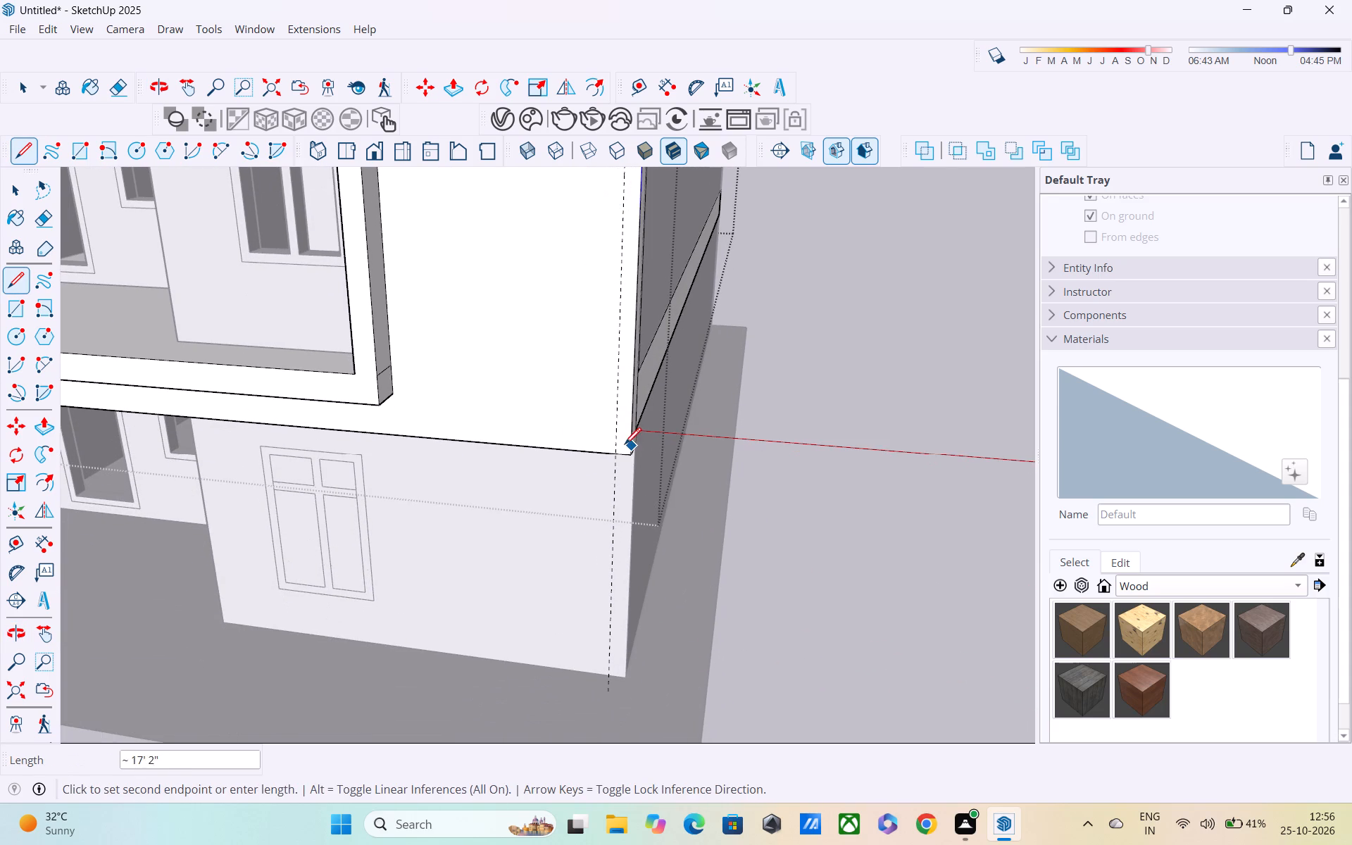
scroll(629, 452, "up", 1)
left_click(628, 458)
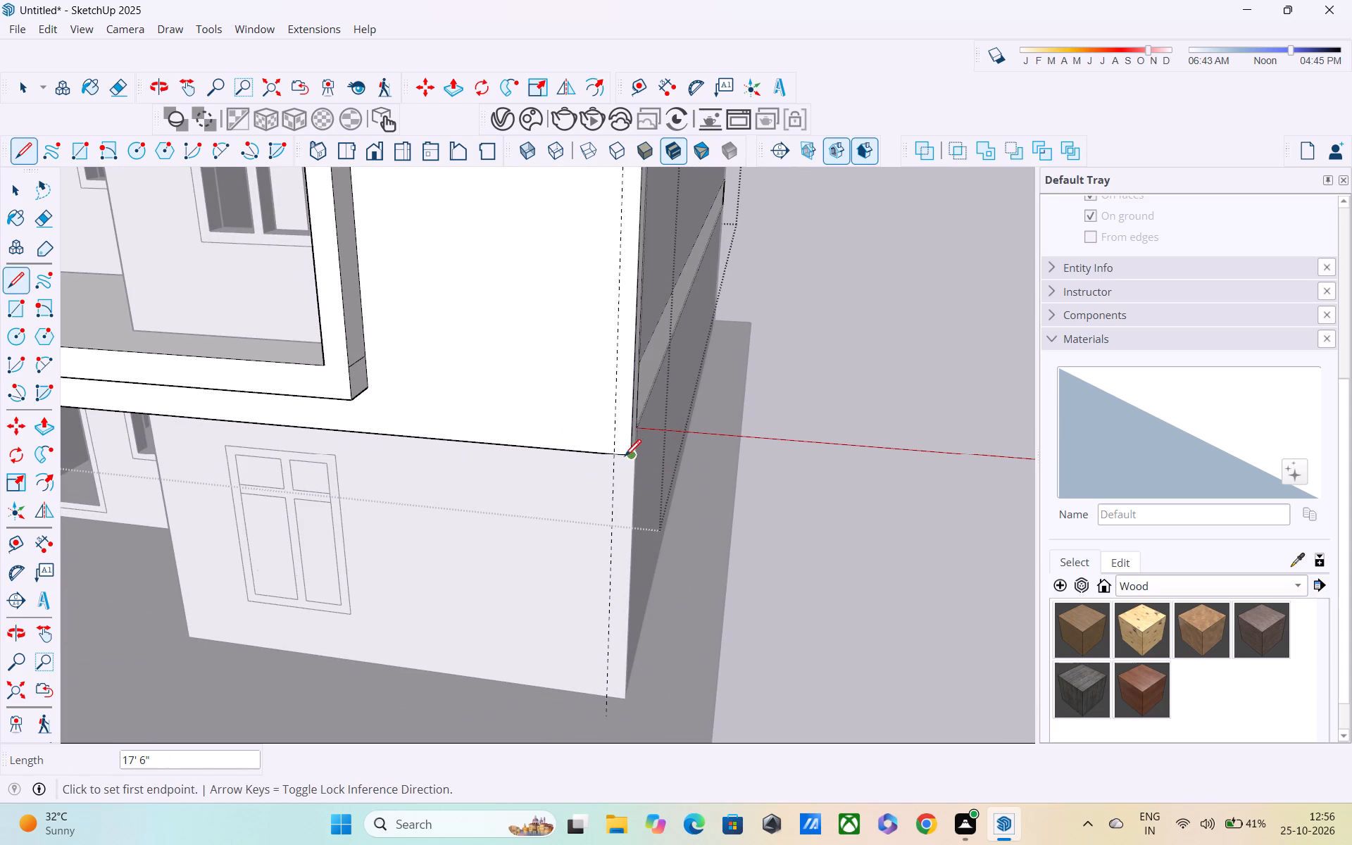
Draw a 17' 6" vertical line along the guide from the front wall's bottom edge up to its top edge.
left_click(610, 458)
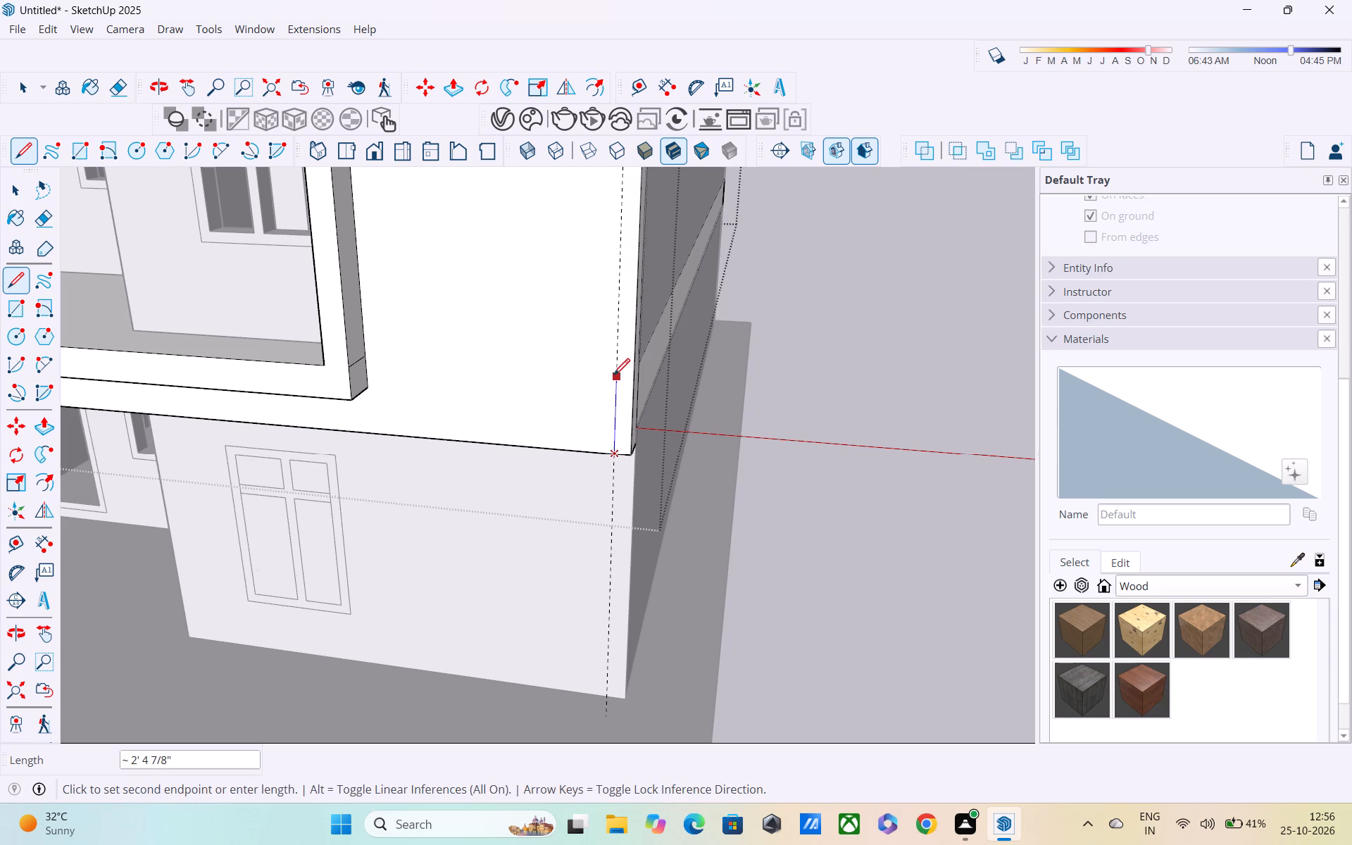
middle_click_drag(613, 377, 613, 627, "shift")
middle_click_drag(613, 396, 622, 584, "shift")
middle_click_drag(629, 413, 631, 551)
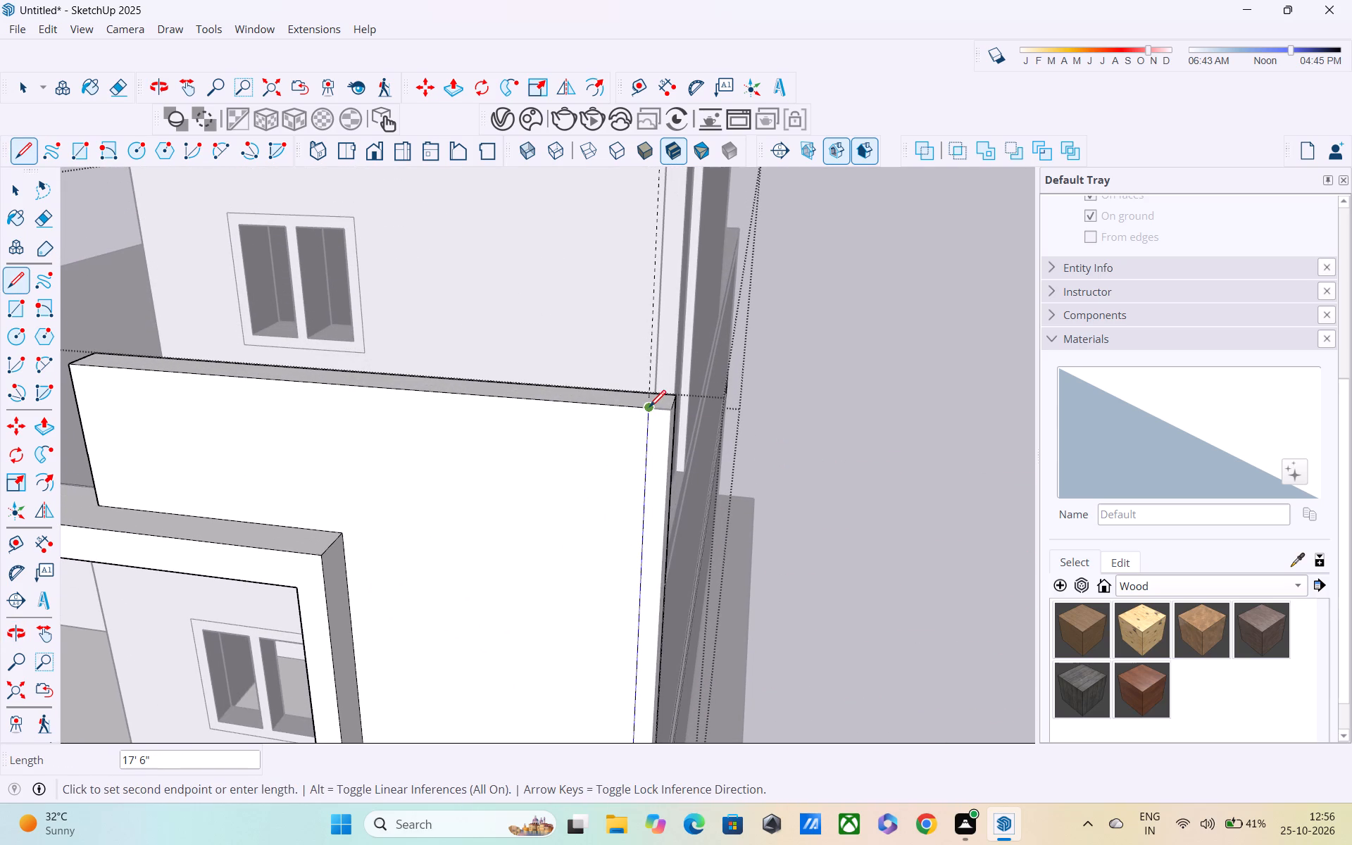
left_click(649, 408)
middle_click_drag(647, 422, 622, 362)
scroll(641, 406, "up", 1)
scroll(641, 406, "down", 1)
scroll(641, 406, "up", 3)
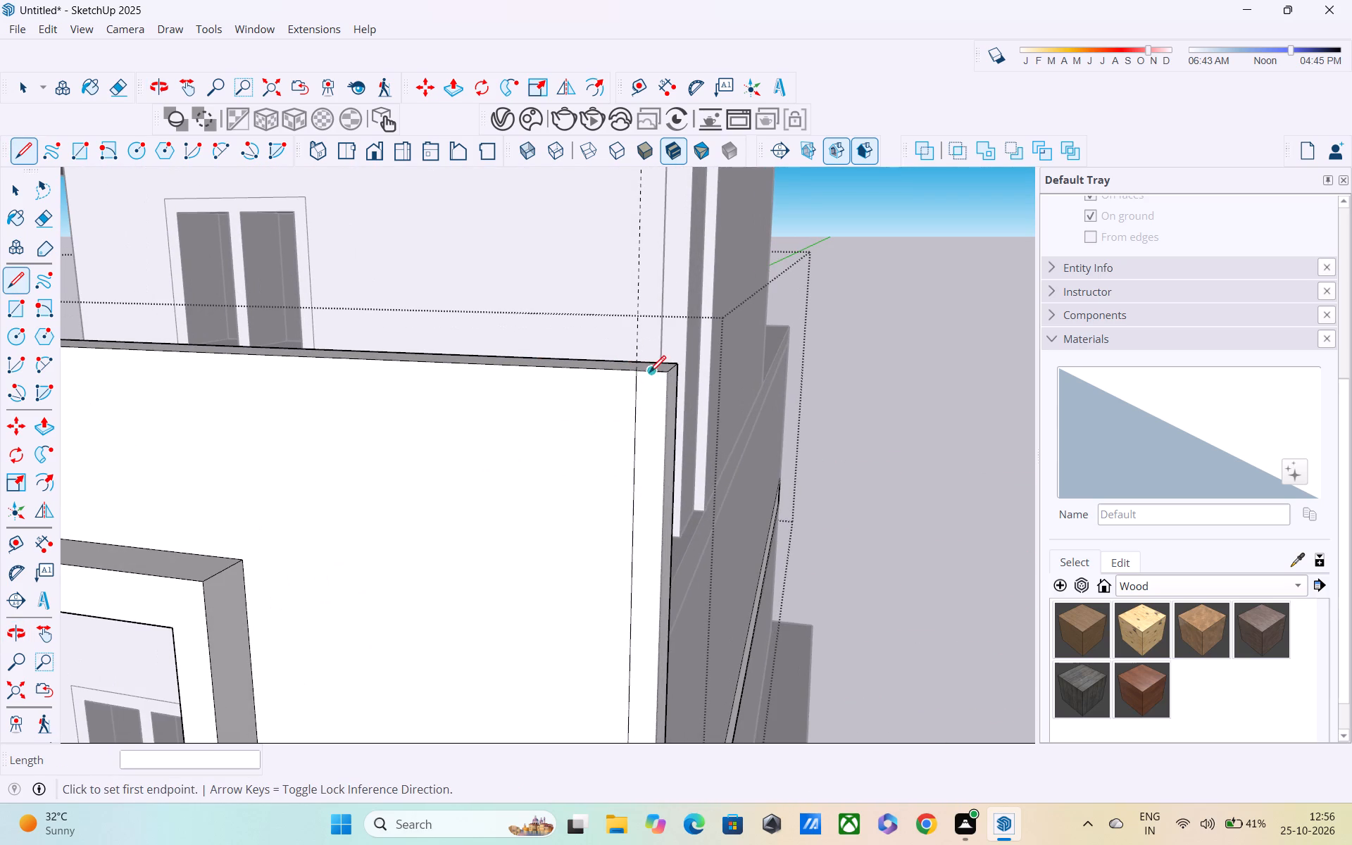
left_click(667, 375)
key("space")
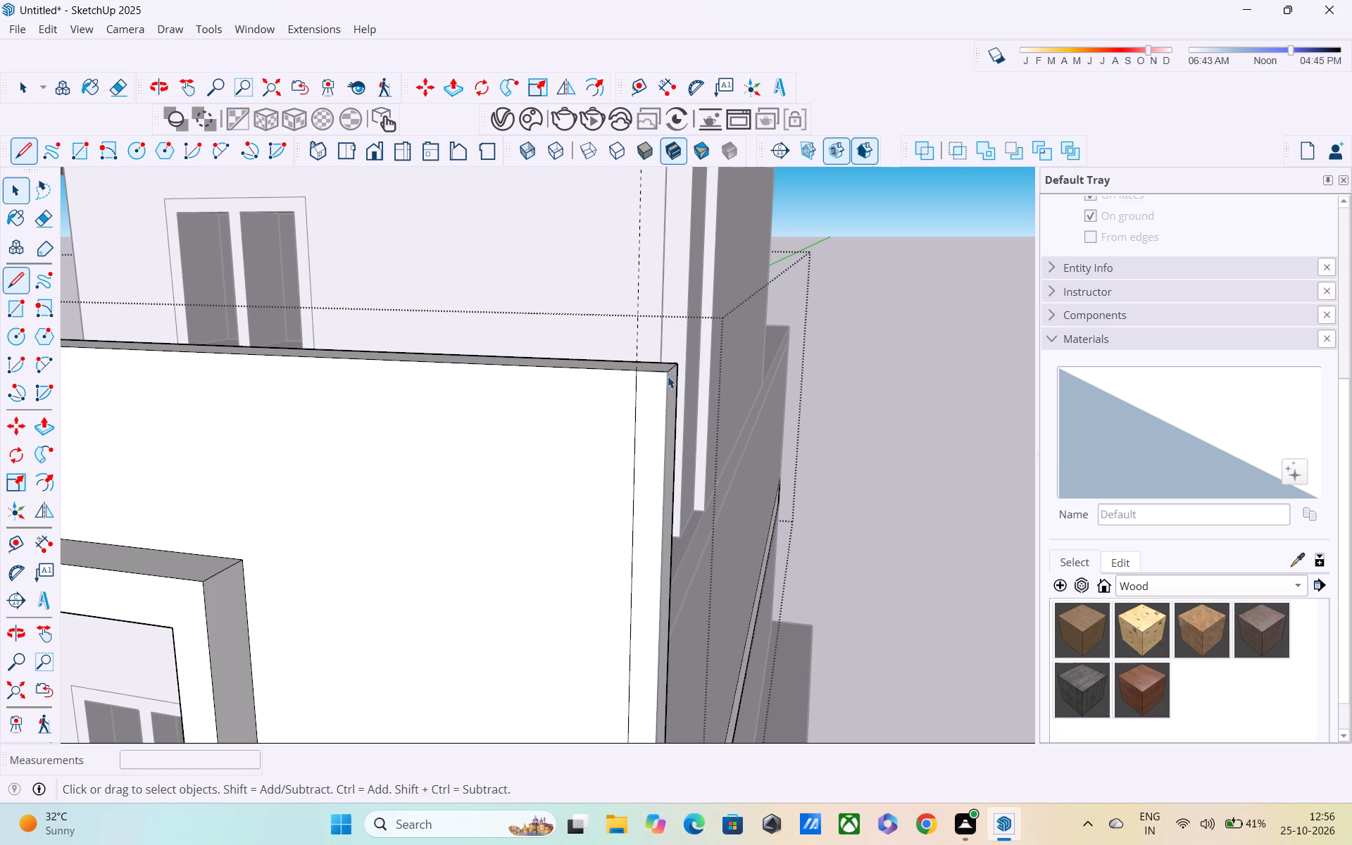
Push/Pull the narrow vertical strip at the first-floor front wall's outer edge outward by 2".
key("p")
left_click(648, 425)
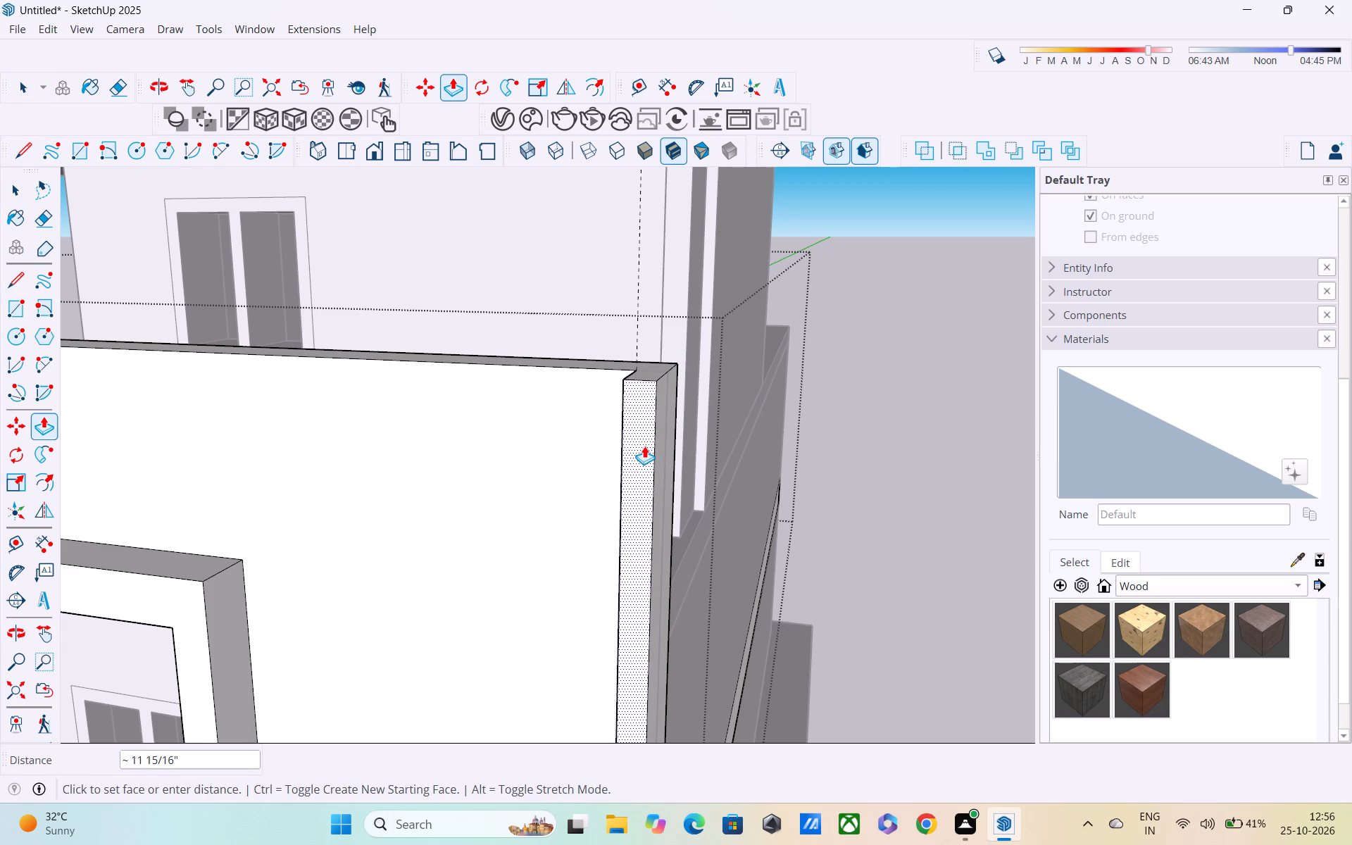
type("2\"")
key("Return")
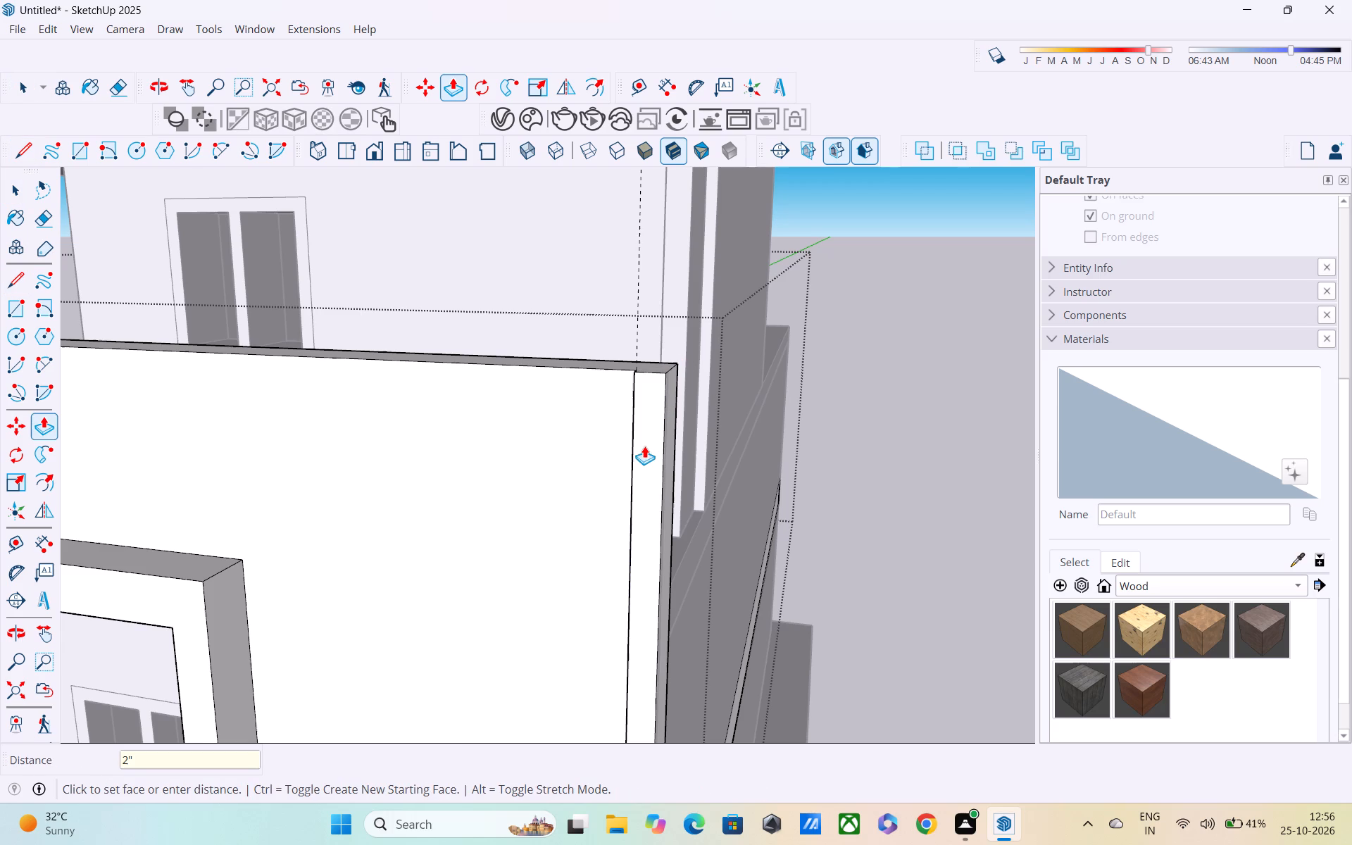
scroll(644, 446, "down", 3)
middle_click_drag(641, 468, 703, 439)
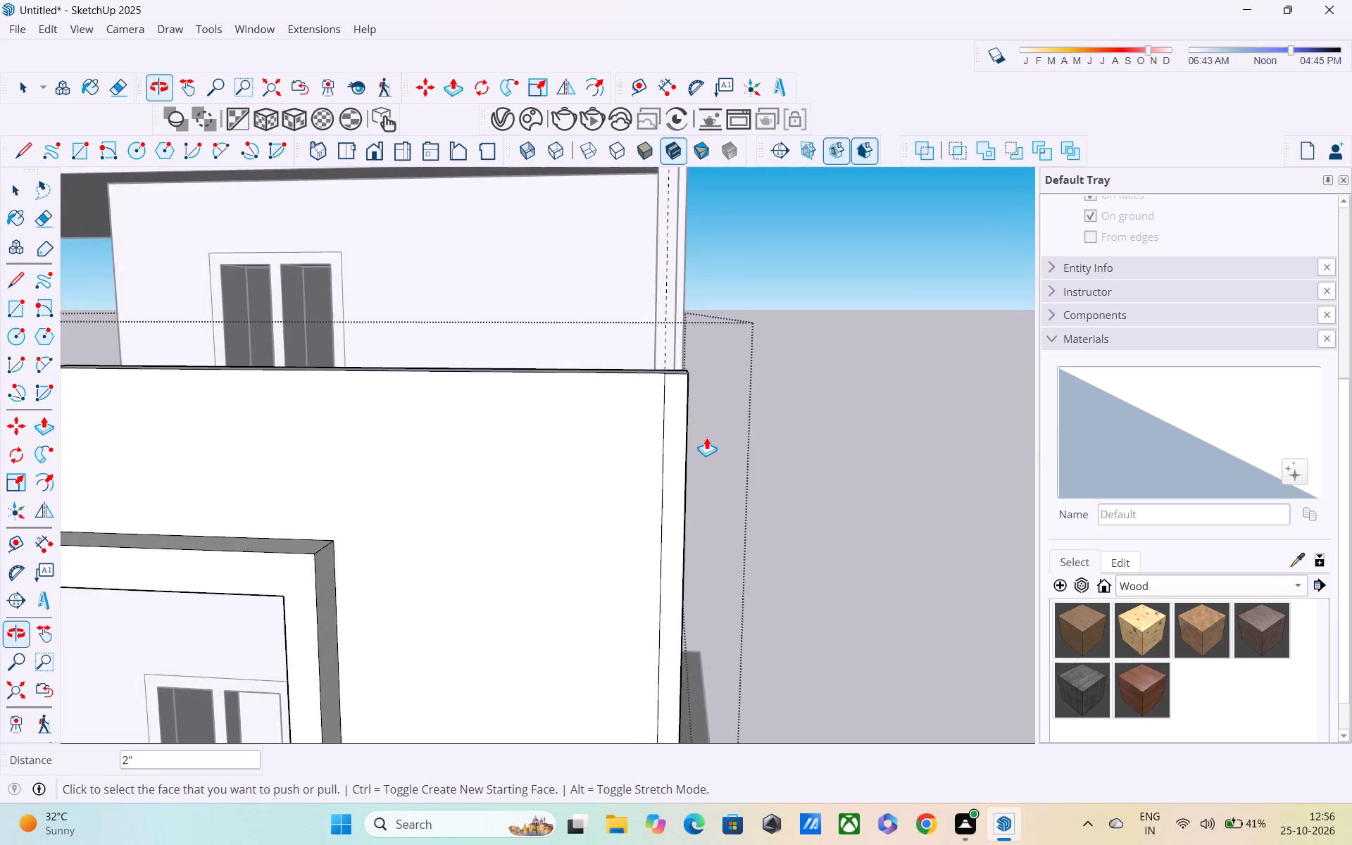
scroll(706, 437, "down", 7)
middle_click_drag(622, 477, 578, 484)
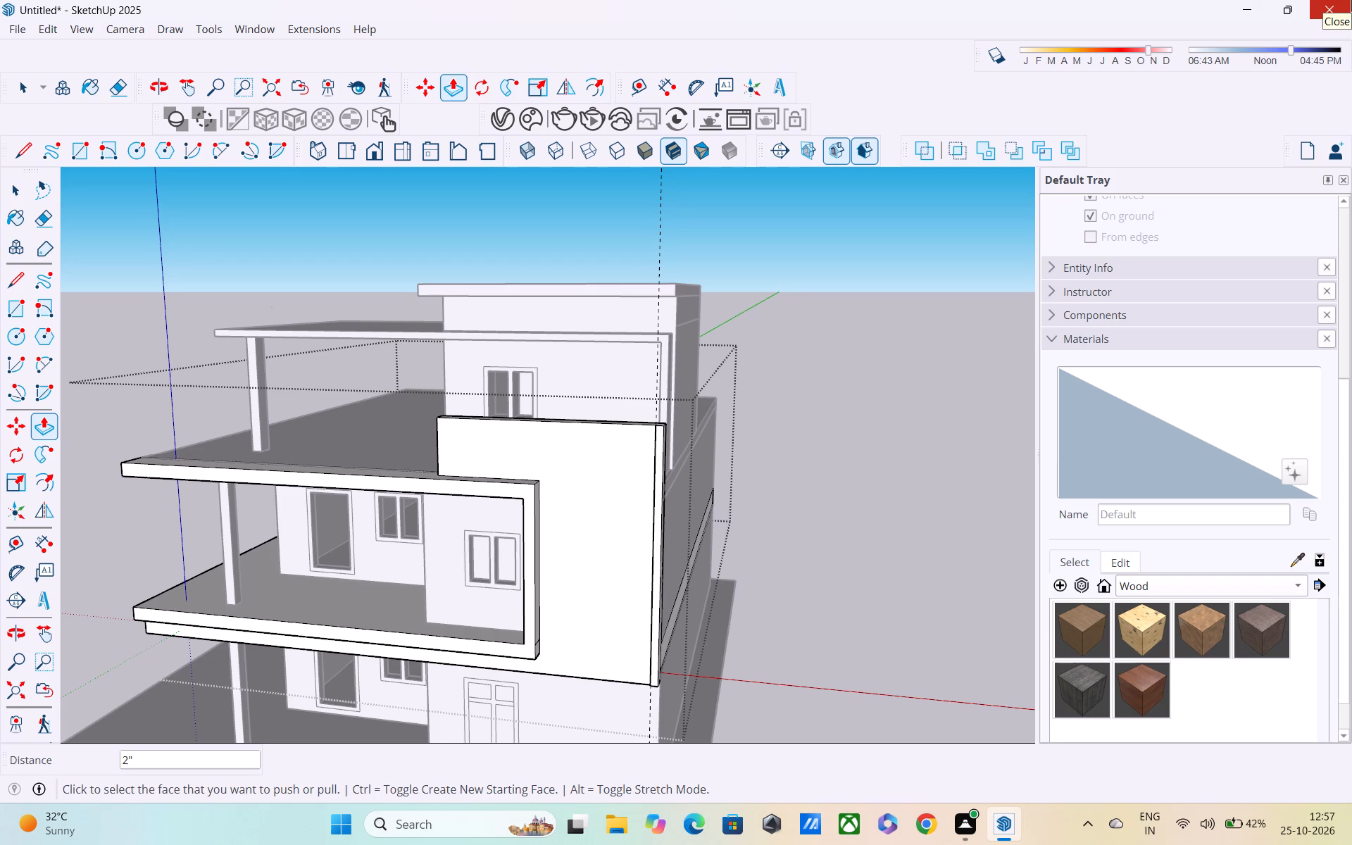
key("Escape")
key("space")
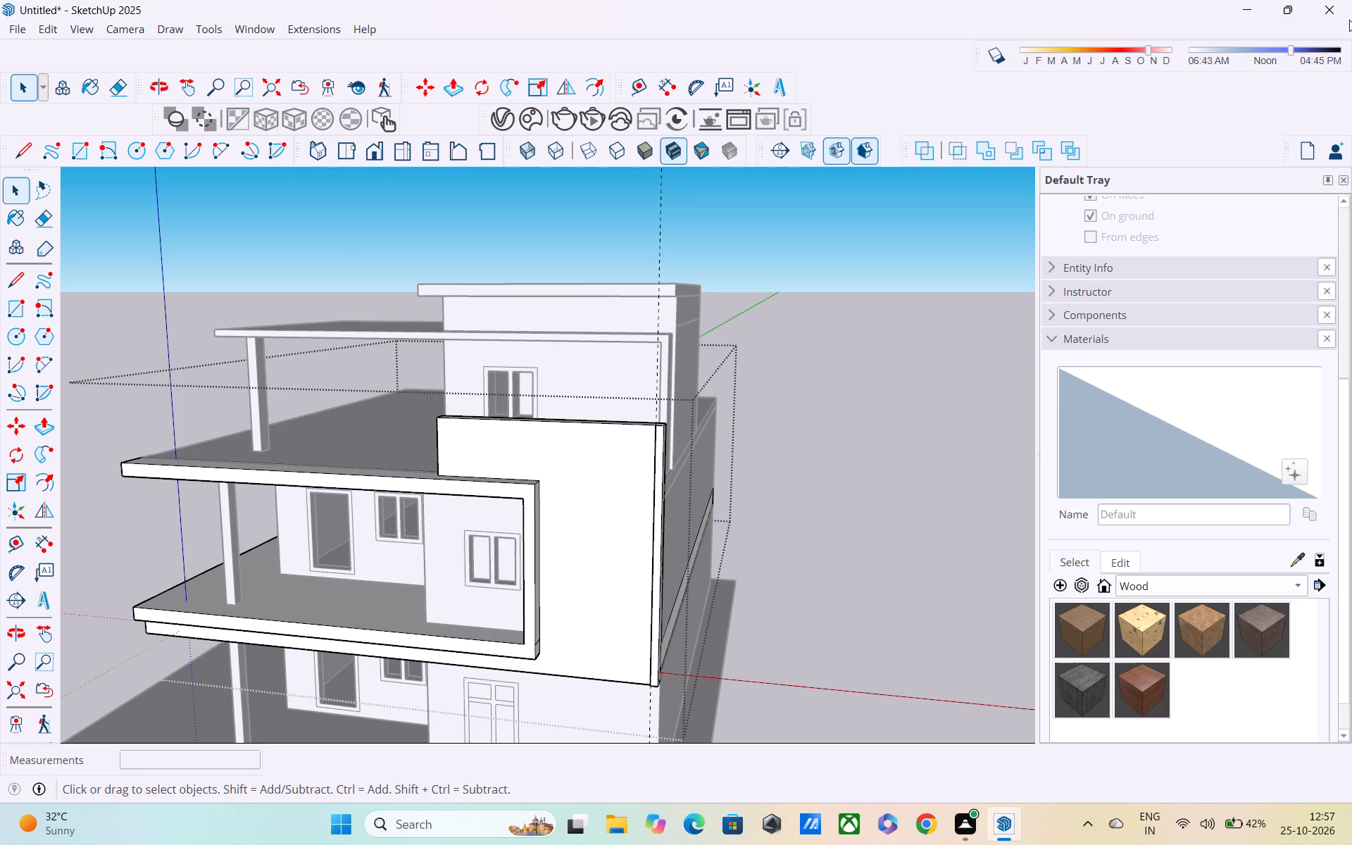
scroll(1349, 20, "down", 1)
Switch to the Windows quick settings, turn Bluetooth on and connect the Zebronics 1 mouse.
left_click(1194, 831)
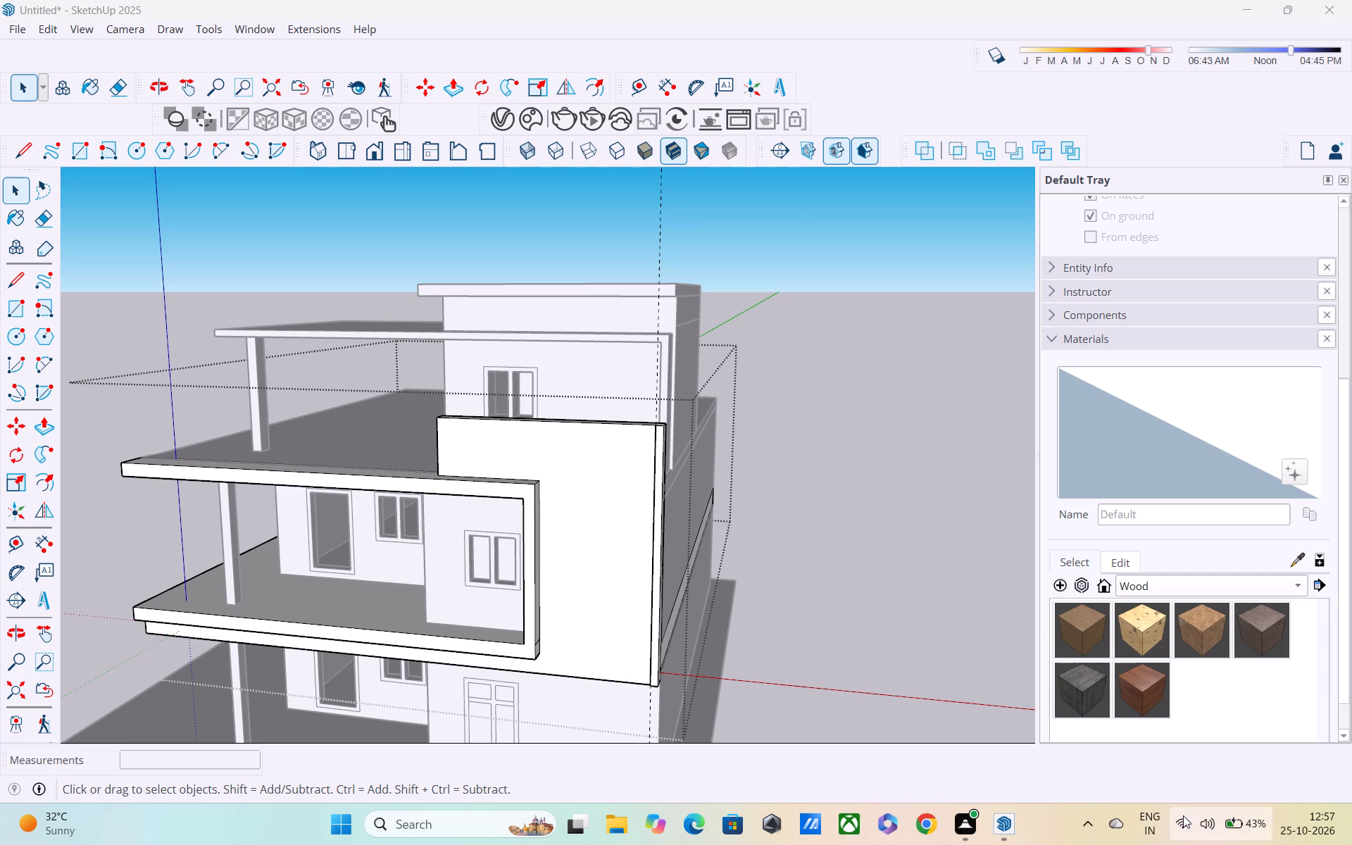
left_click(1183, 815)
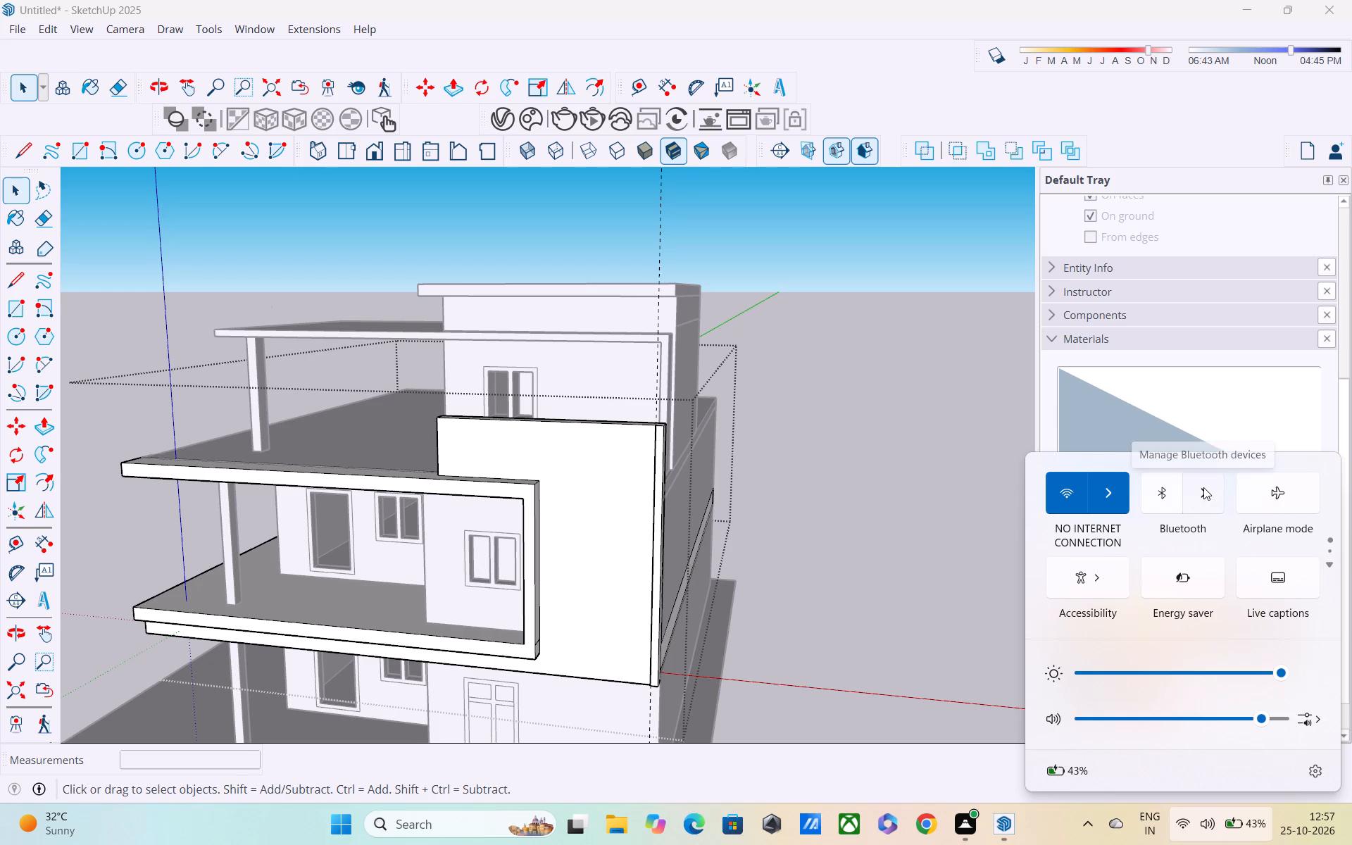
left_click(1165, 487)
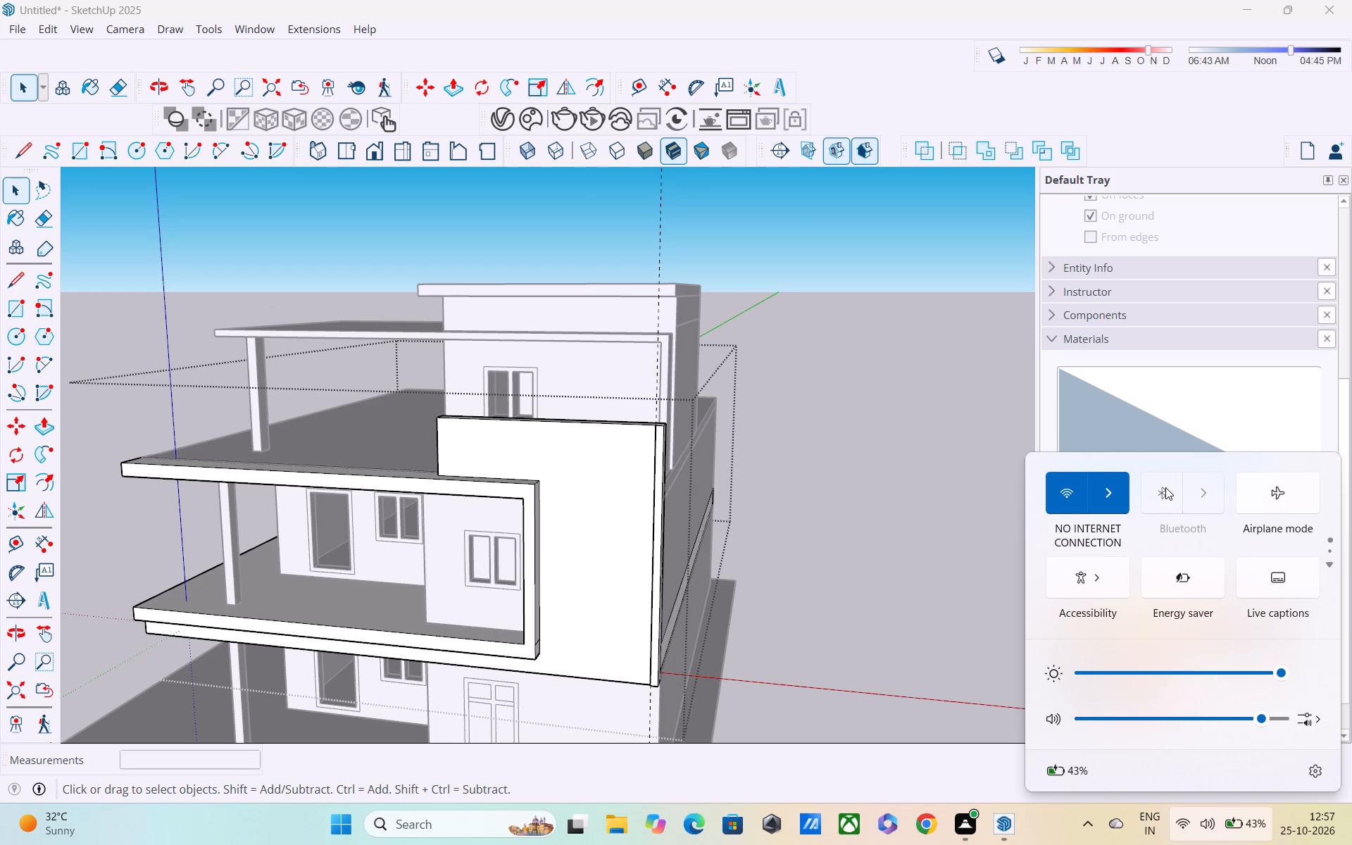
left_click(1203, 500)
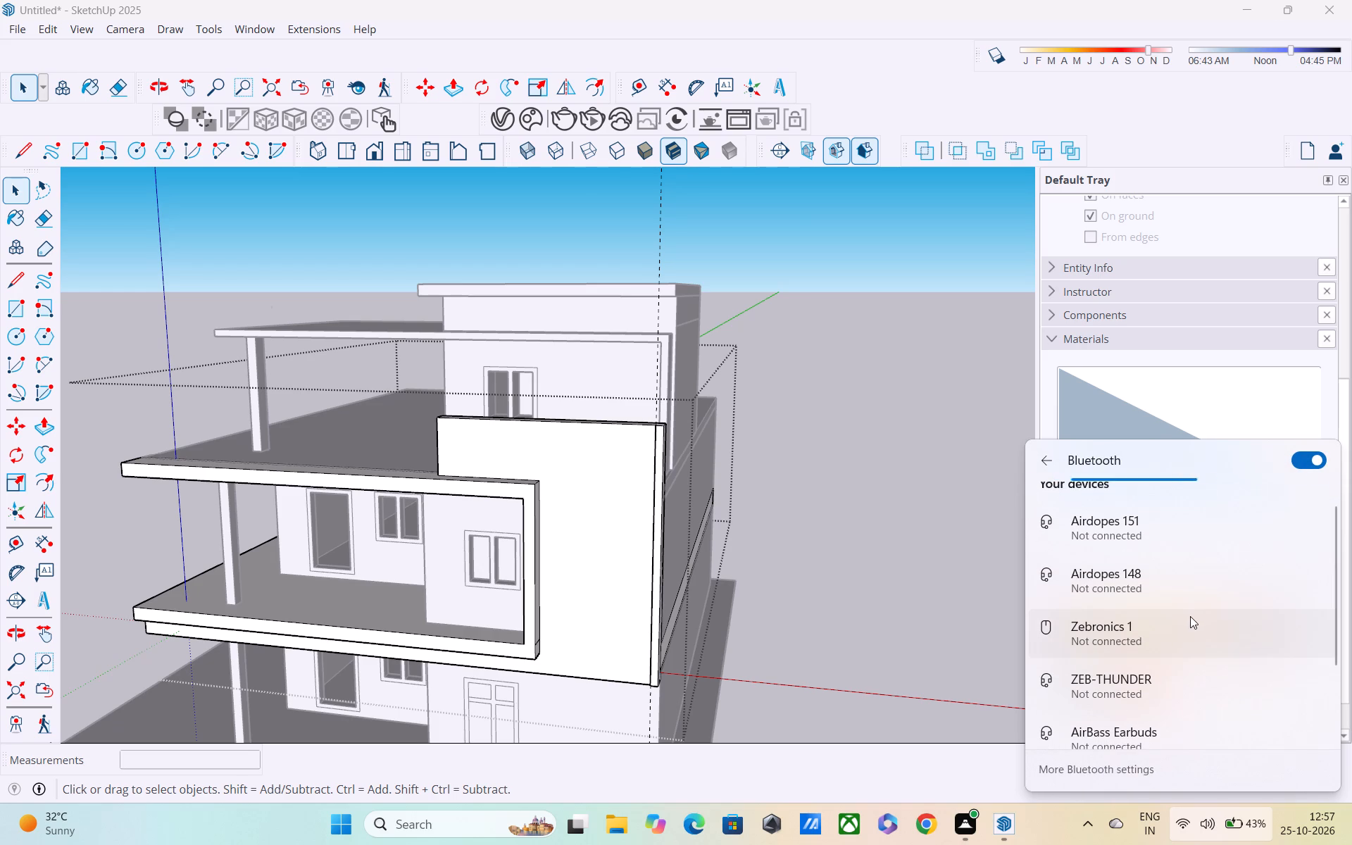
left_click(1188, 619)
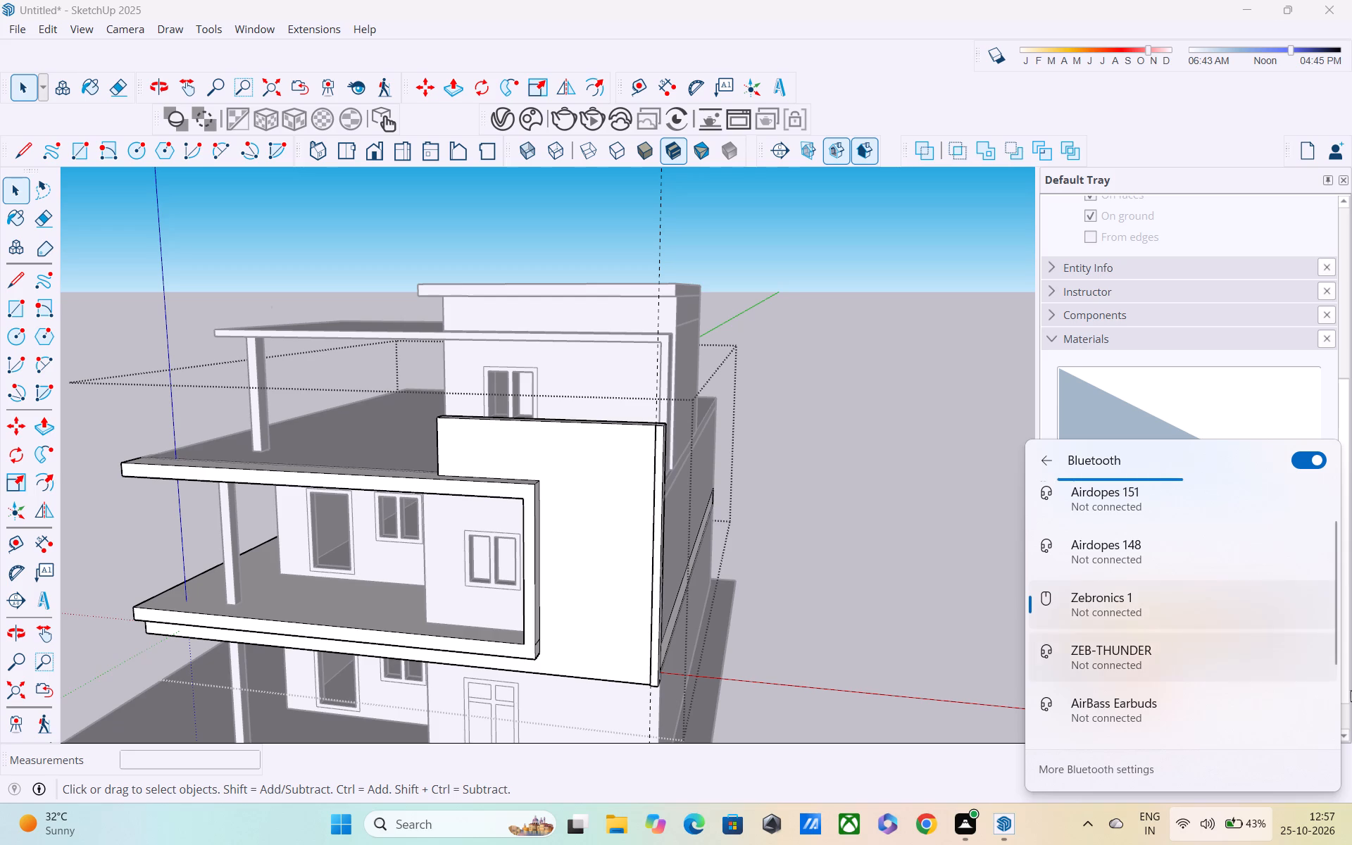
left_click(1258, 622)
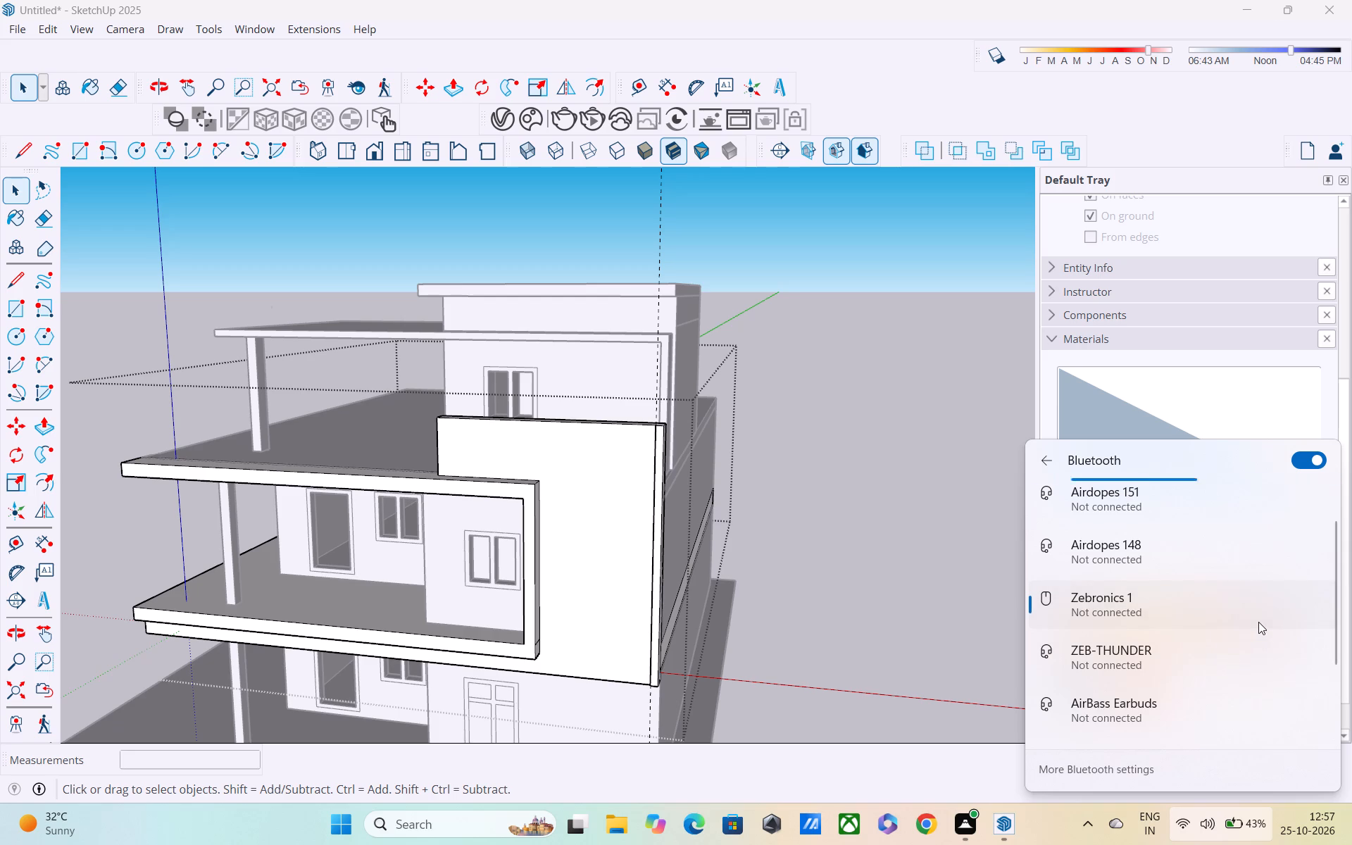
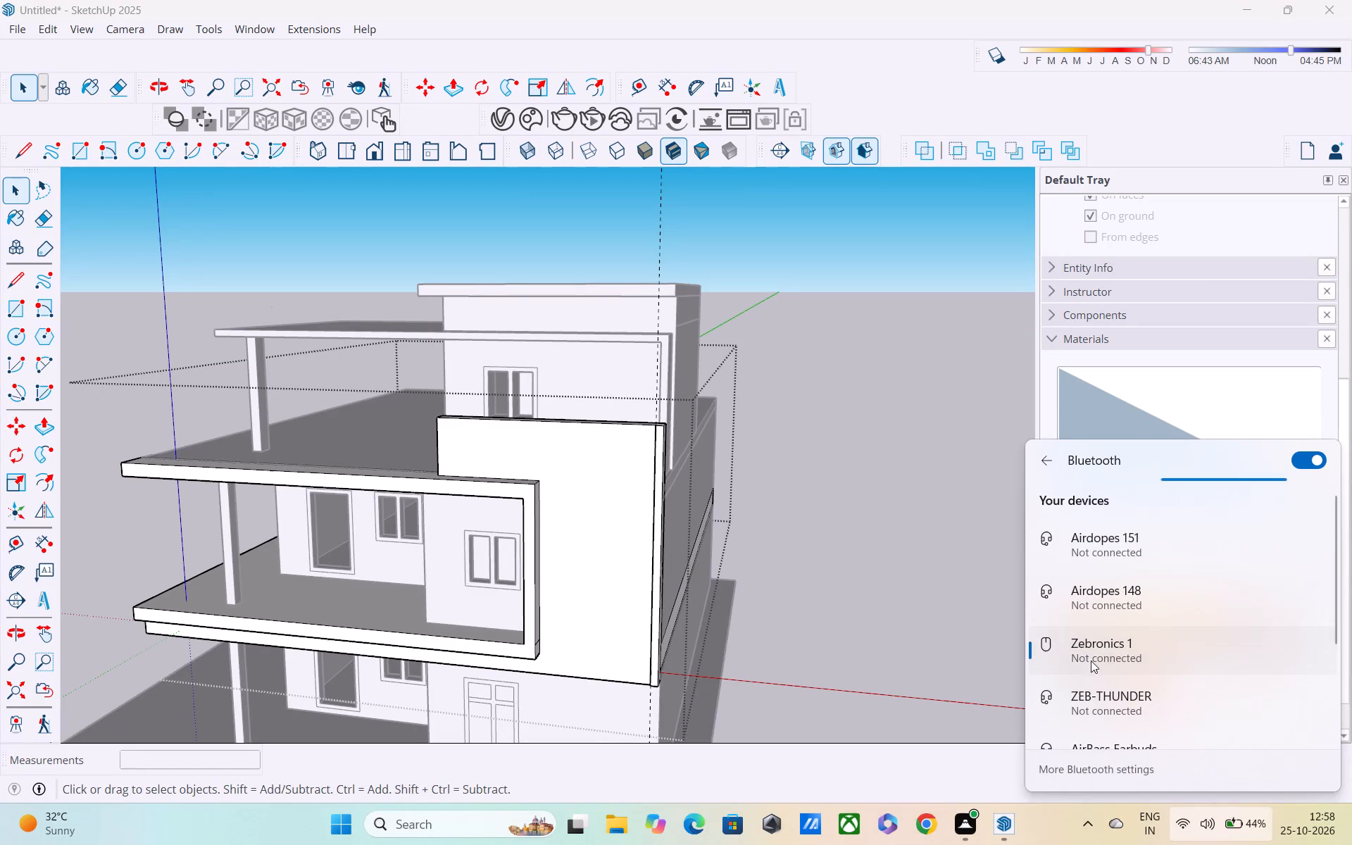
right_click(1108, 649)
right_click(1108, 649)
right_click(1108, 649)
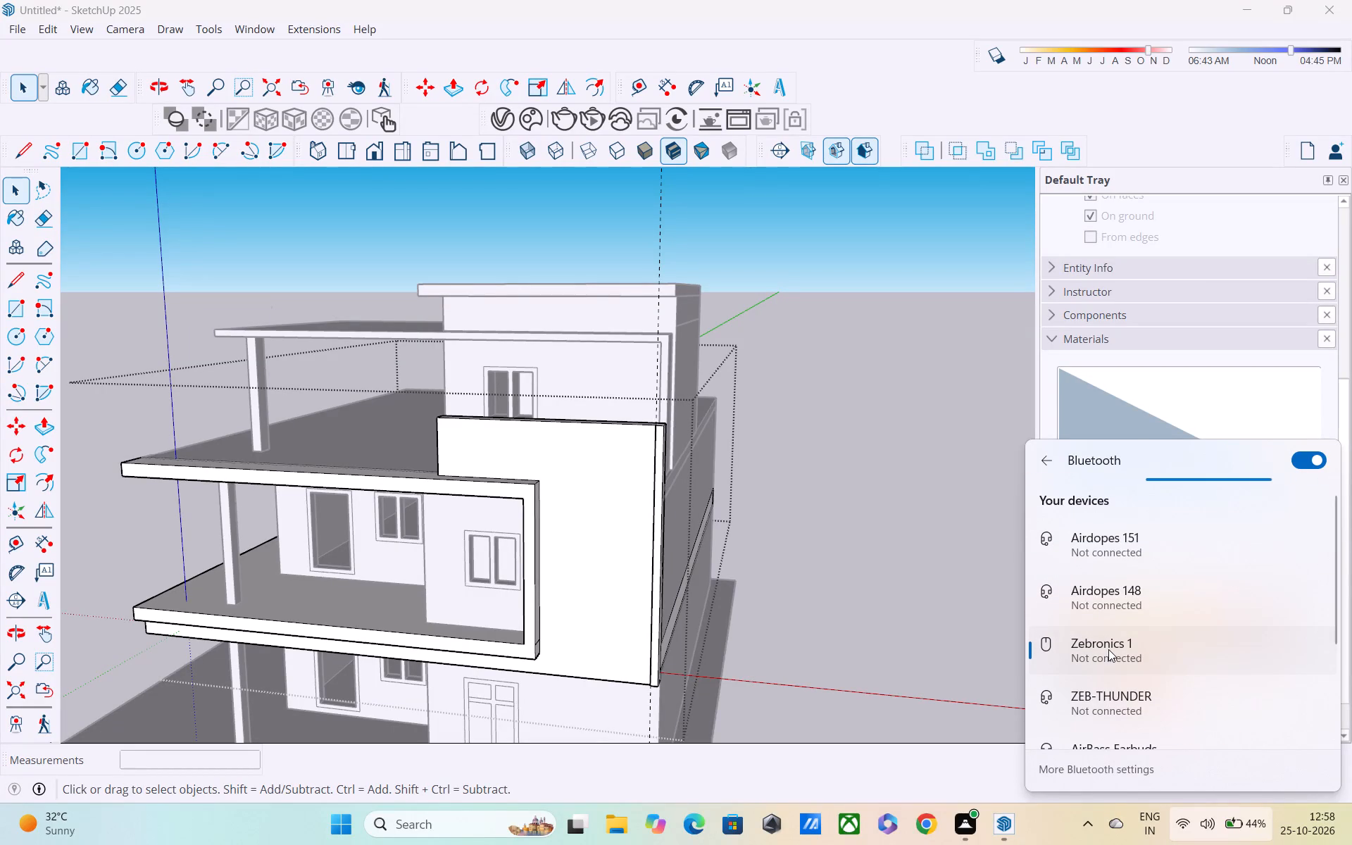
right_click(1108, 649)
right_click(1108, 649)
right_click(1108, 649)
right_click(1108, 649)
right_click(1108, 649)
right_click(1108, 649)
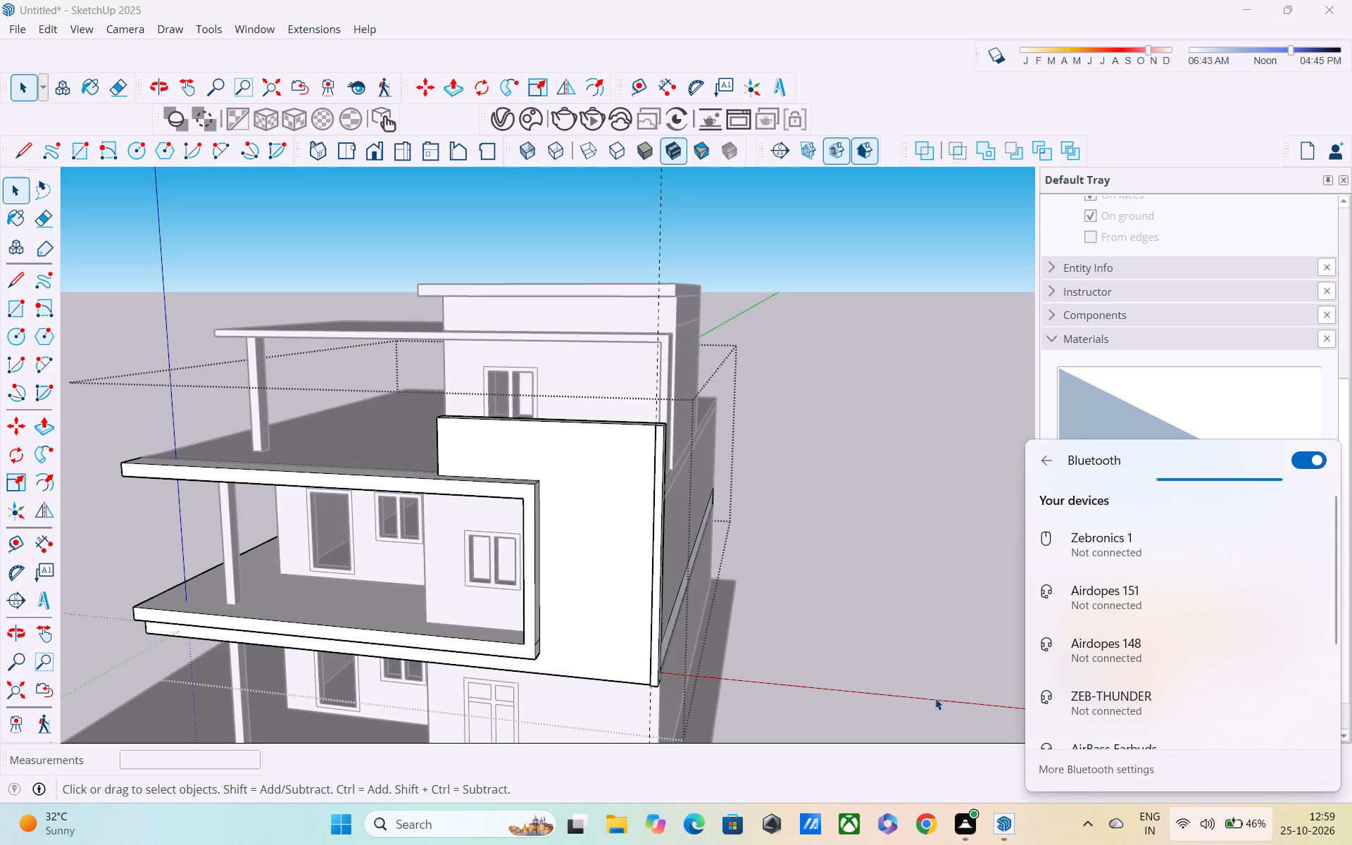
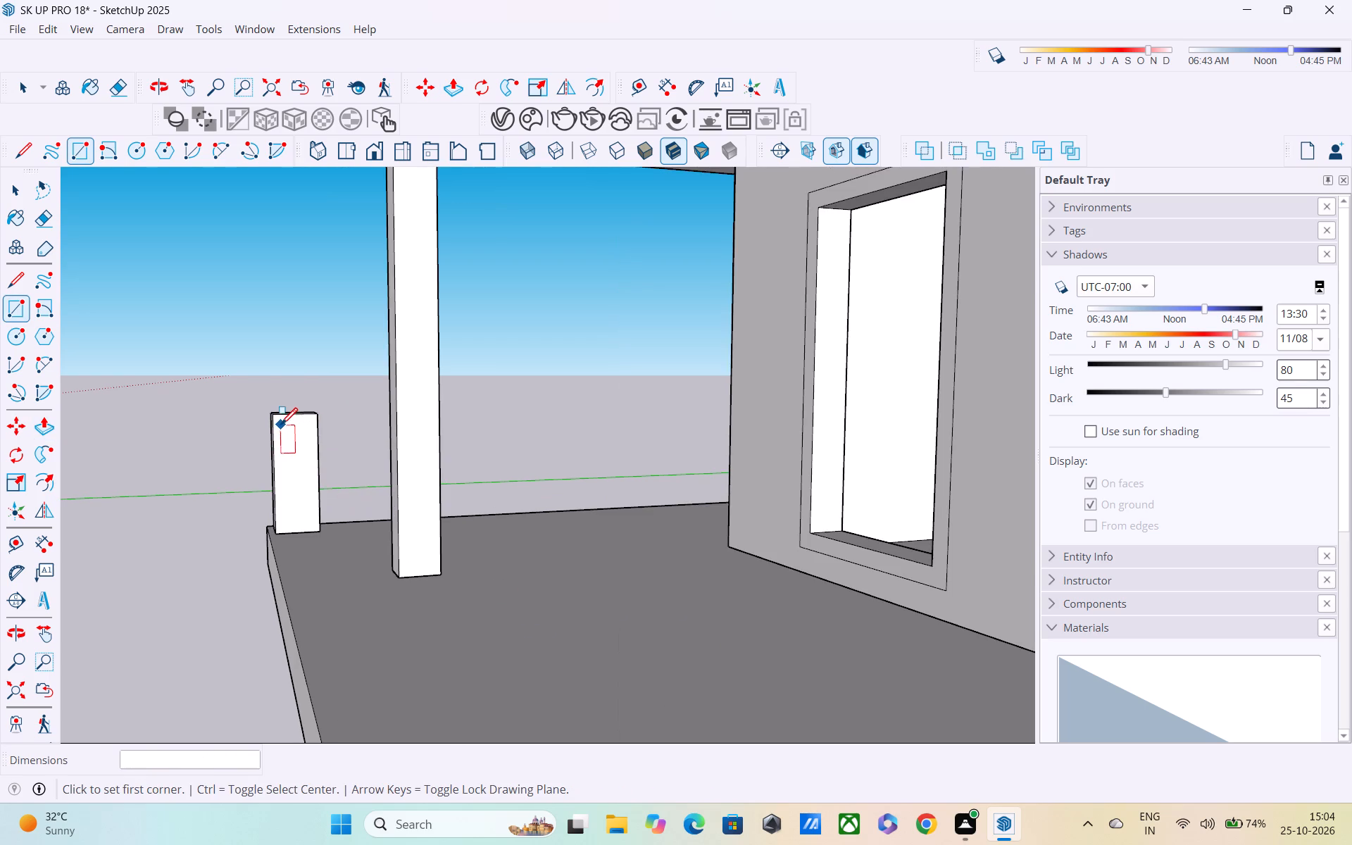
Draw a small rectangle, about 1 9/16" by 2", near the top of the short balcony corner post's inner face.
scroll(281, 426, "up", 2)
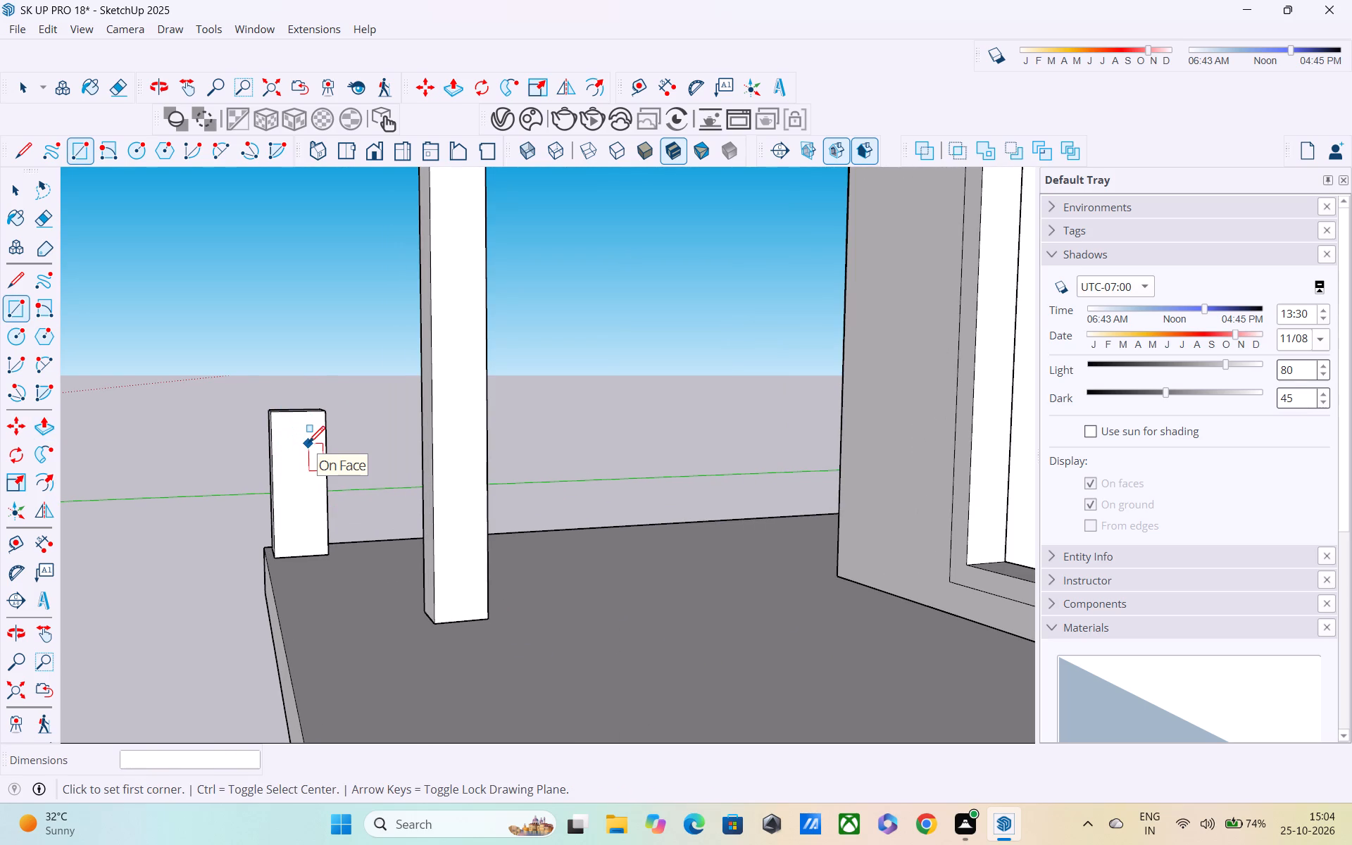
scroll(308, 444, "up", 1)
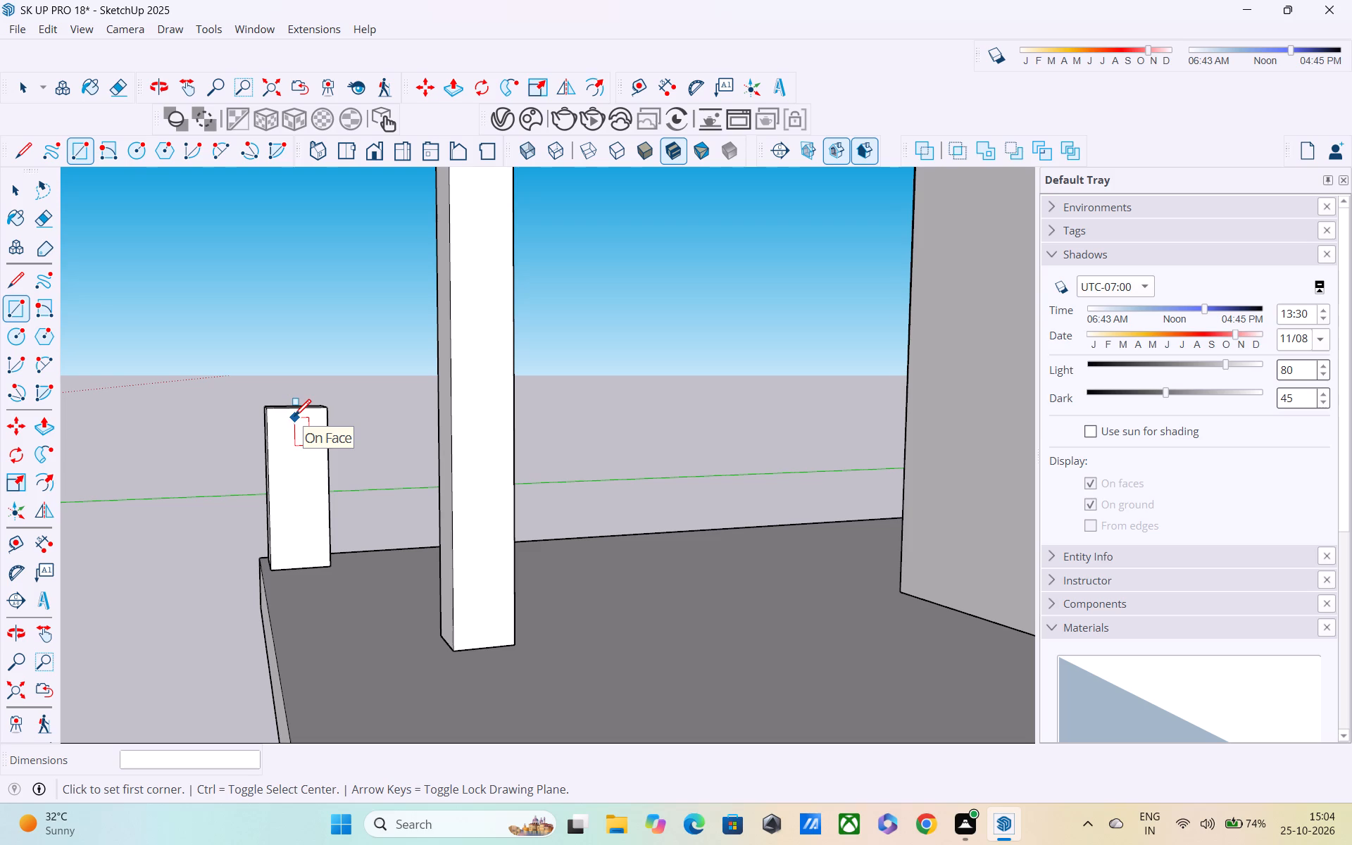
left_click(289, 415)
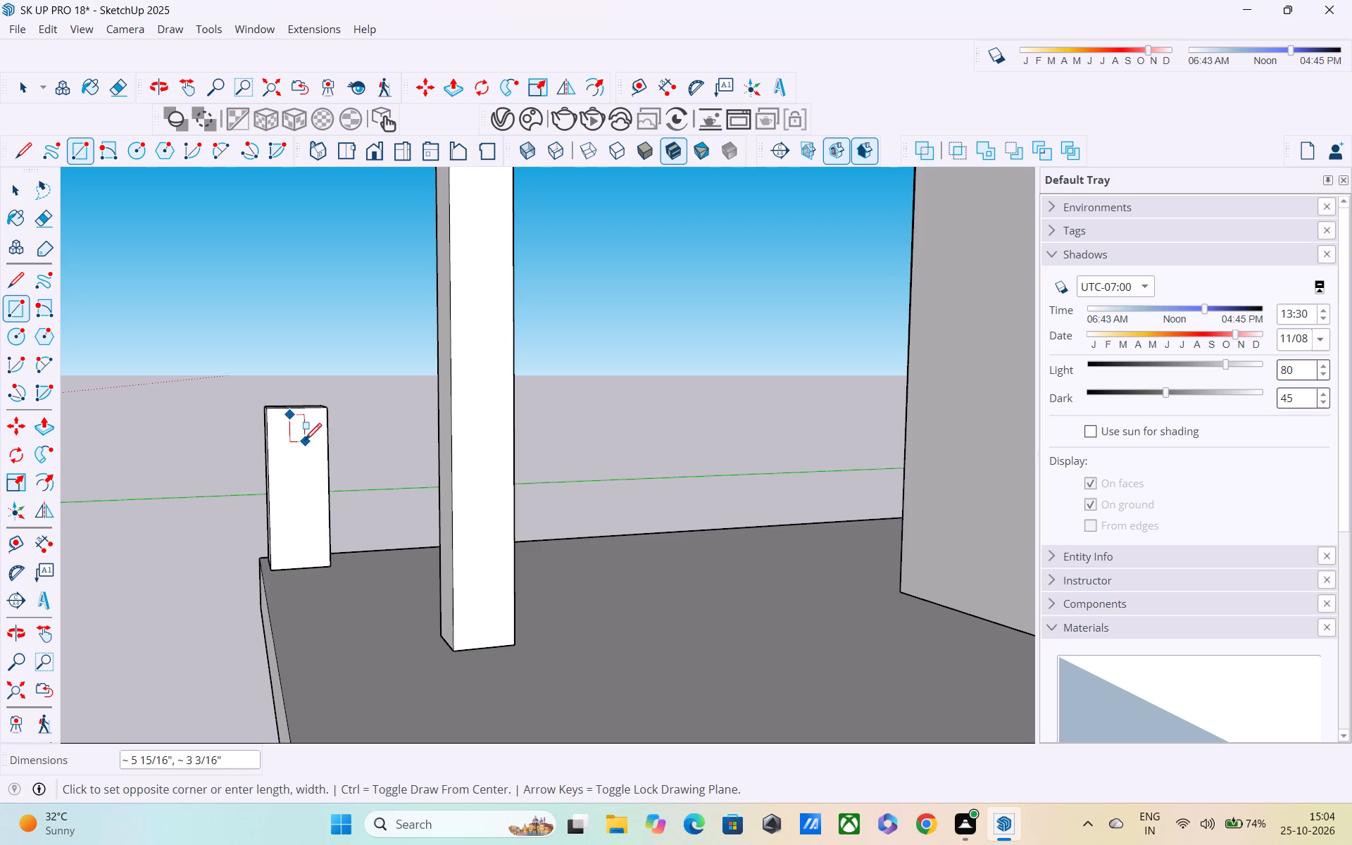
scroll(325, 432, "up", 3)
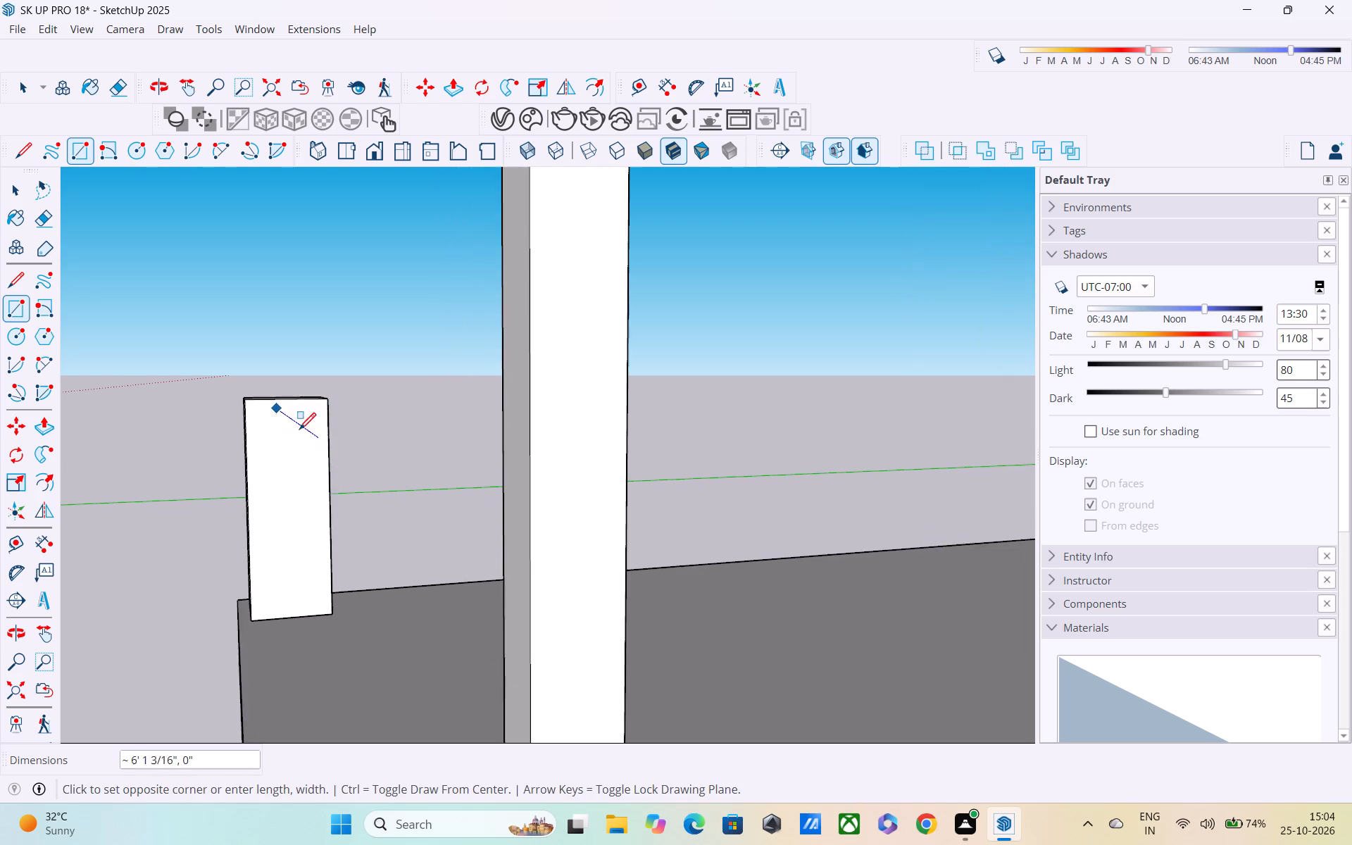
scroll(277, 432, "up", 13)
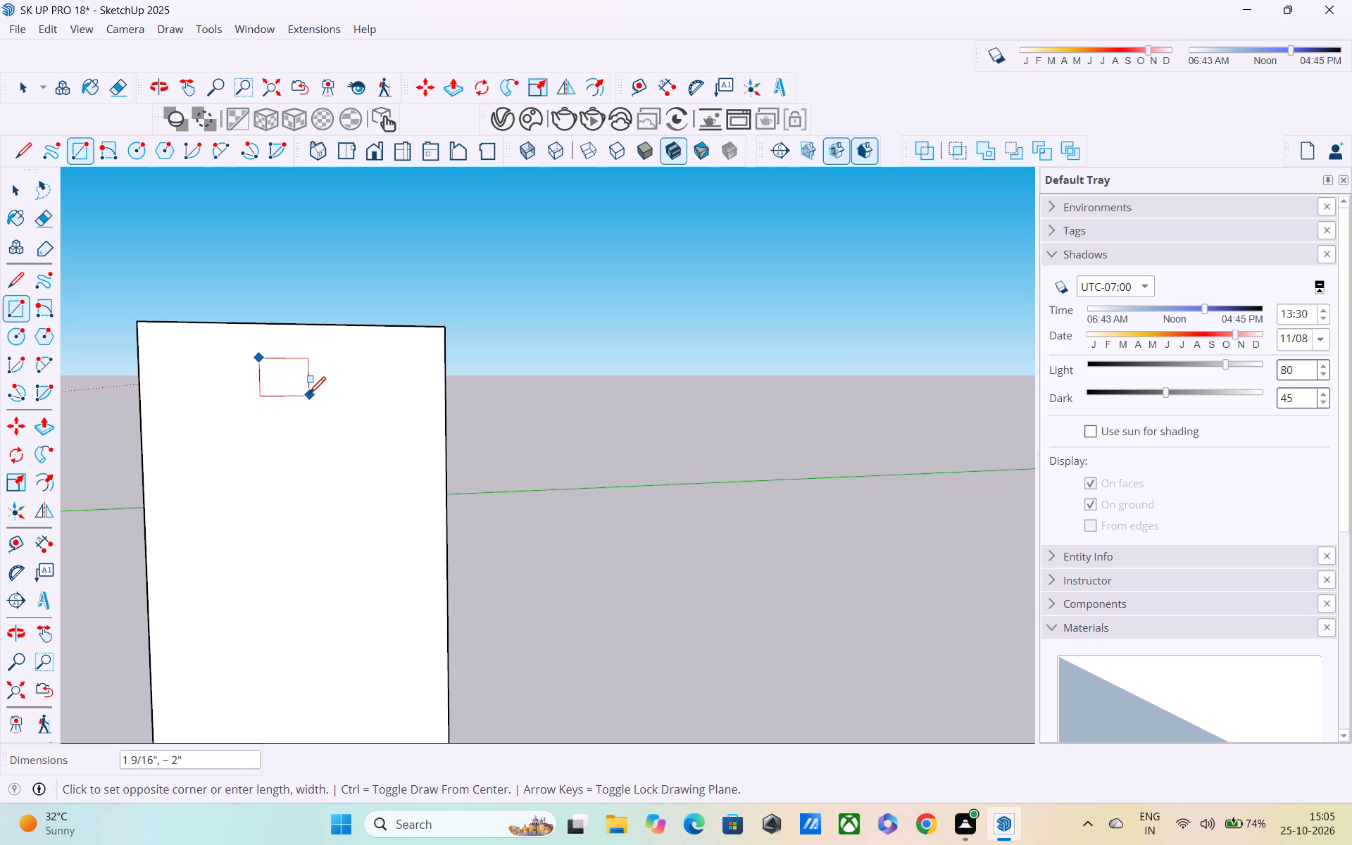
left_click(309, 395)
Push/Pull the small rectangle about 29' 1" along the balcony front to the far side wall, forming the handrail.
middle_click_drag(390, 489, 544, 539)
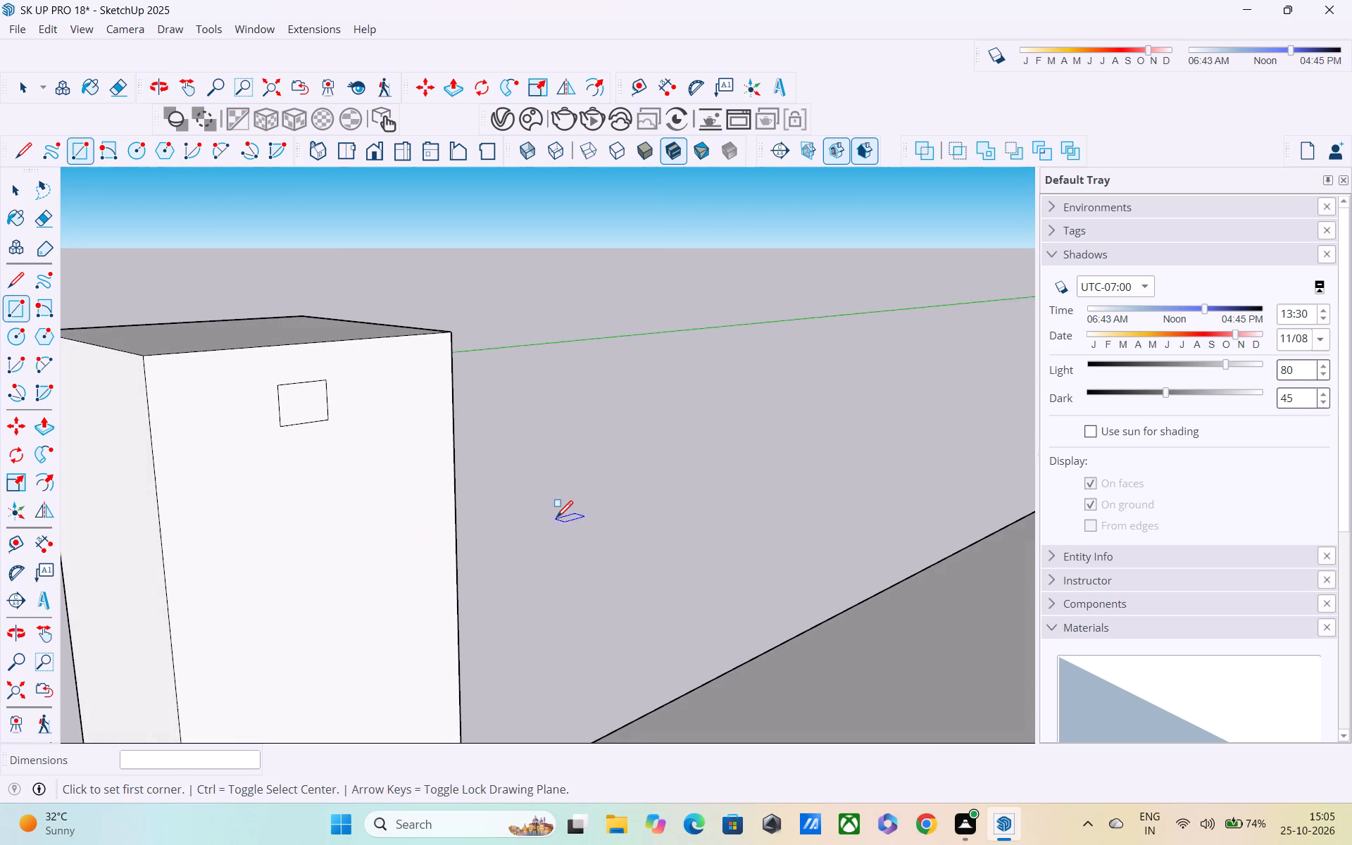
key("p")
left_click(314, 405)
scroll(707, 534, "down", 4)
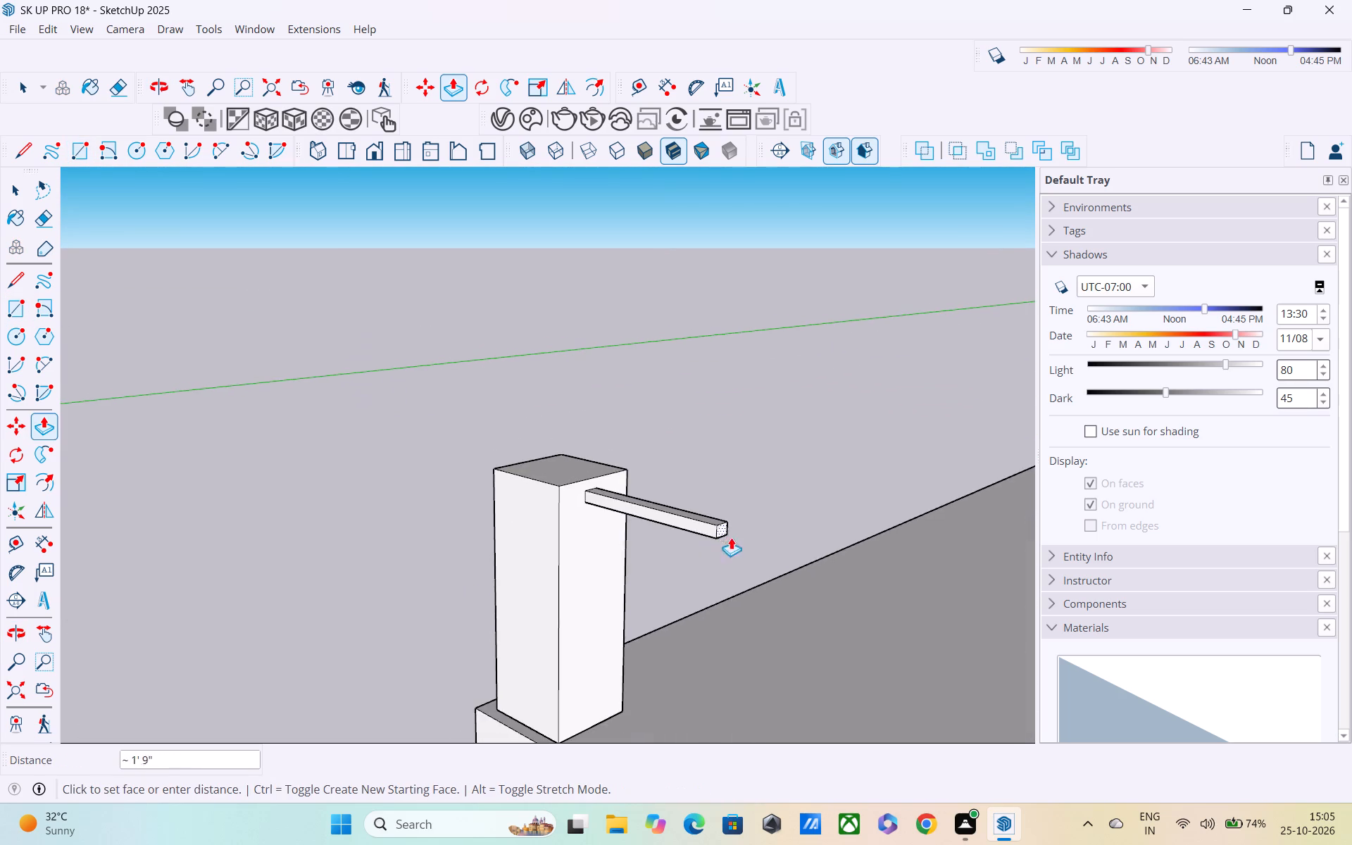
scroll(773, 523, "down", 4)
middle_click_drag(841, 534, 508, 529)
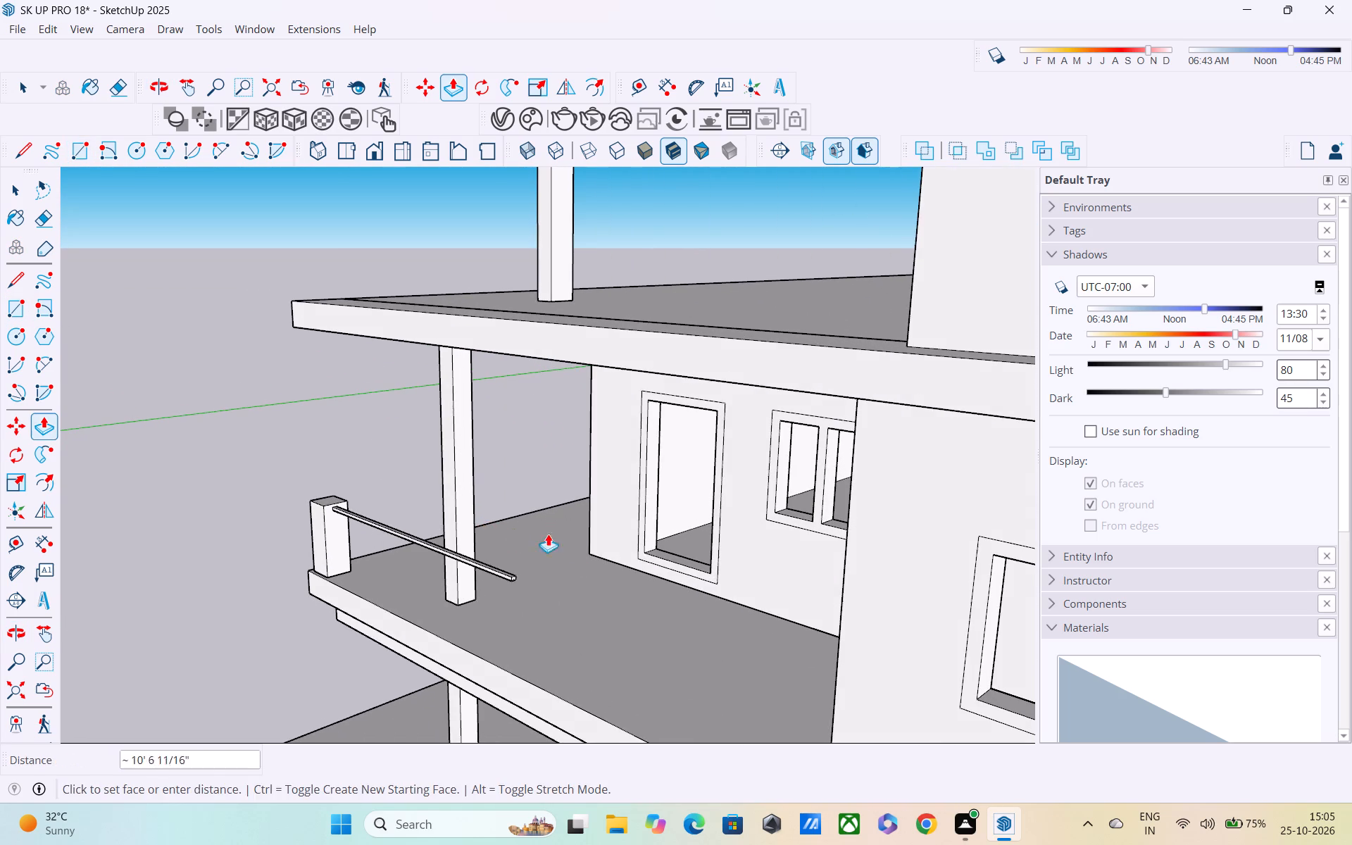
middle_click_drag(715, 585, 519, 501)
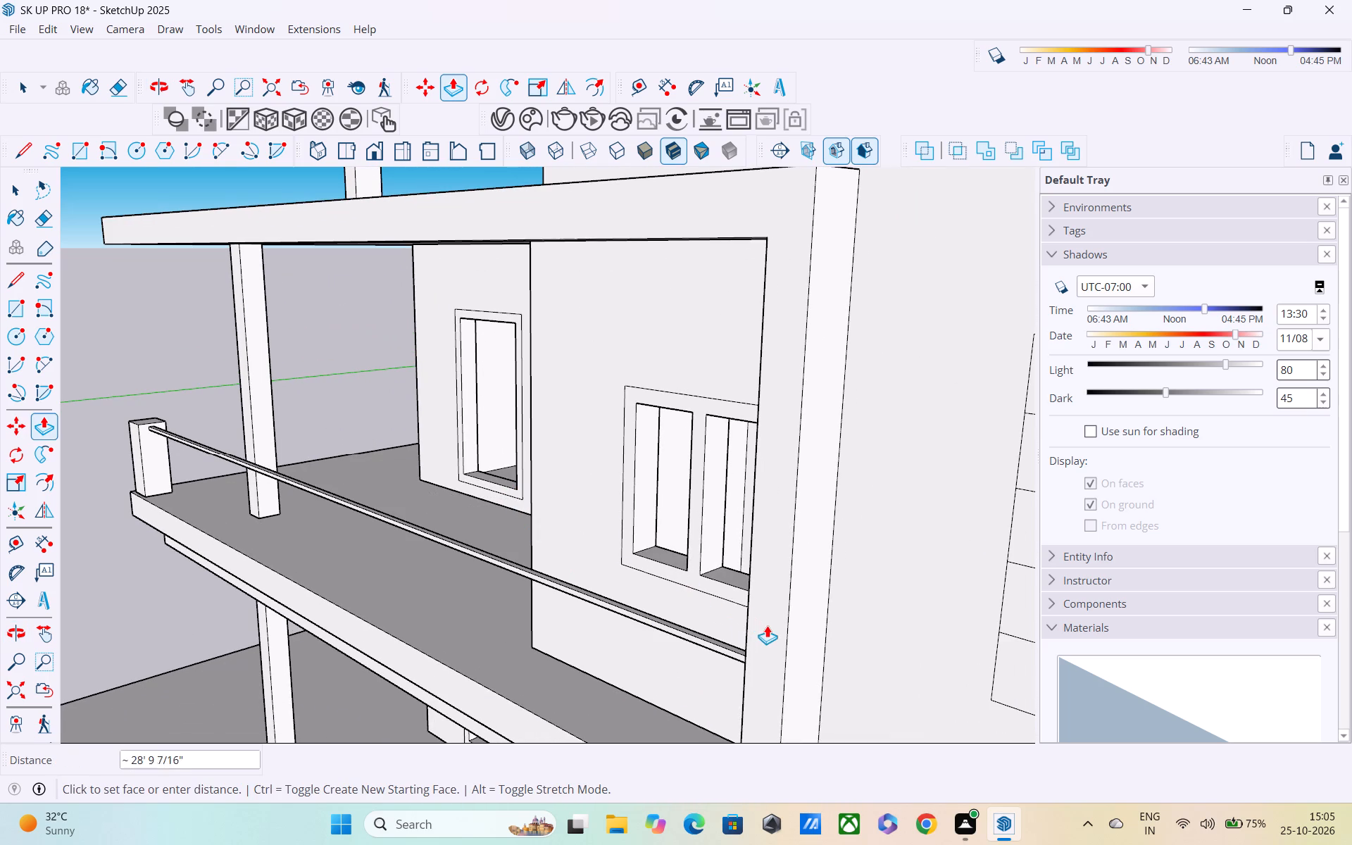
middle_click_drag(767, 625, 1113, 532)
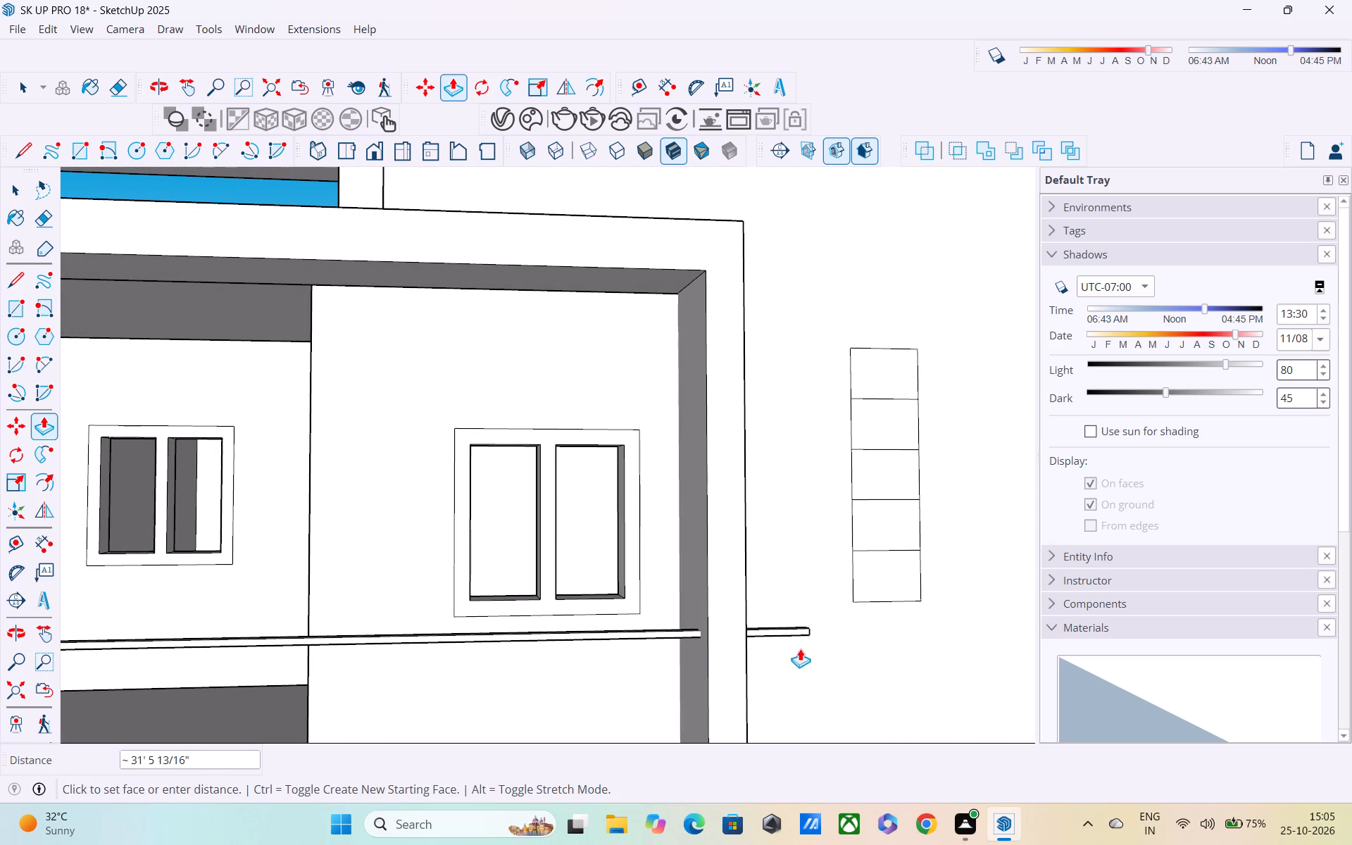
left_click(702, 653)
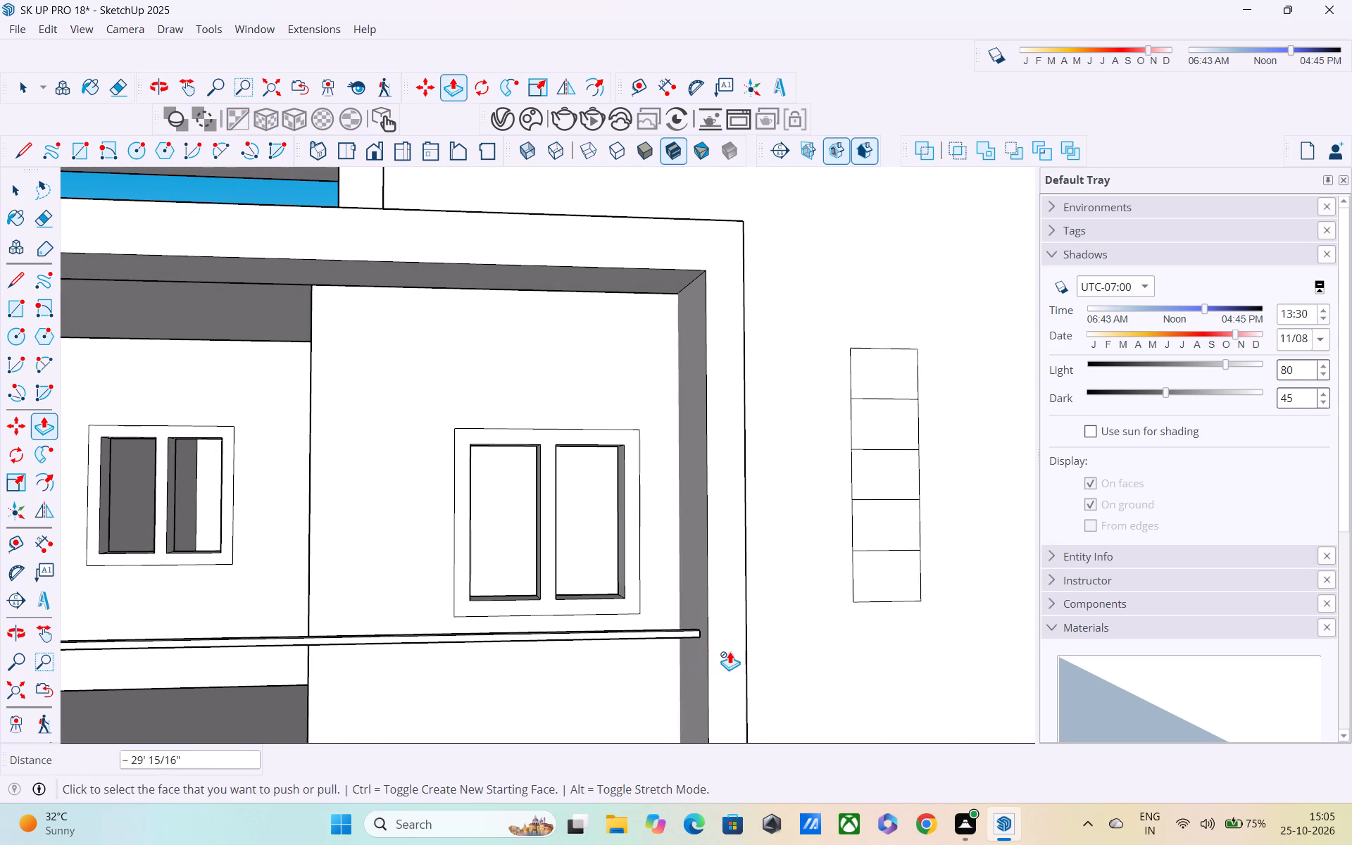
Draw a vertical rectangle from the handrail's underside midpoint at the post to the balcony floor at the far side wall, as the railing panel.
middle_click_drag(741, 646, 1146, 530, "shift")
scroll(626, 689, "down", 4)
middle_click_drag(643, 685, 822, 594, "shift")
middle_click_drag(725, 607, 720, 621)
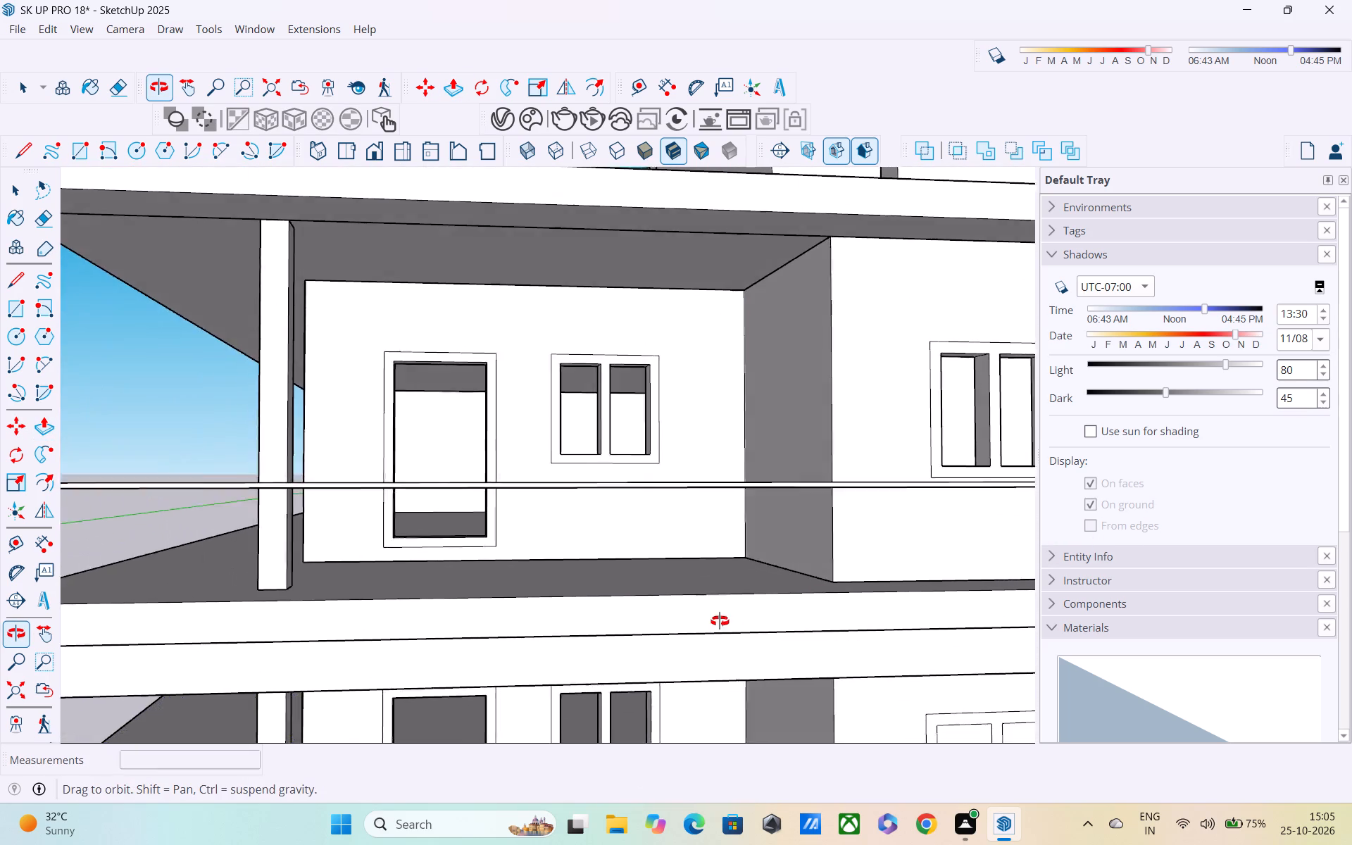
middle_click_drag(720, 621, 408, 684)
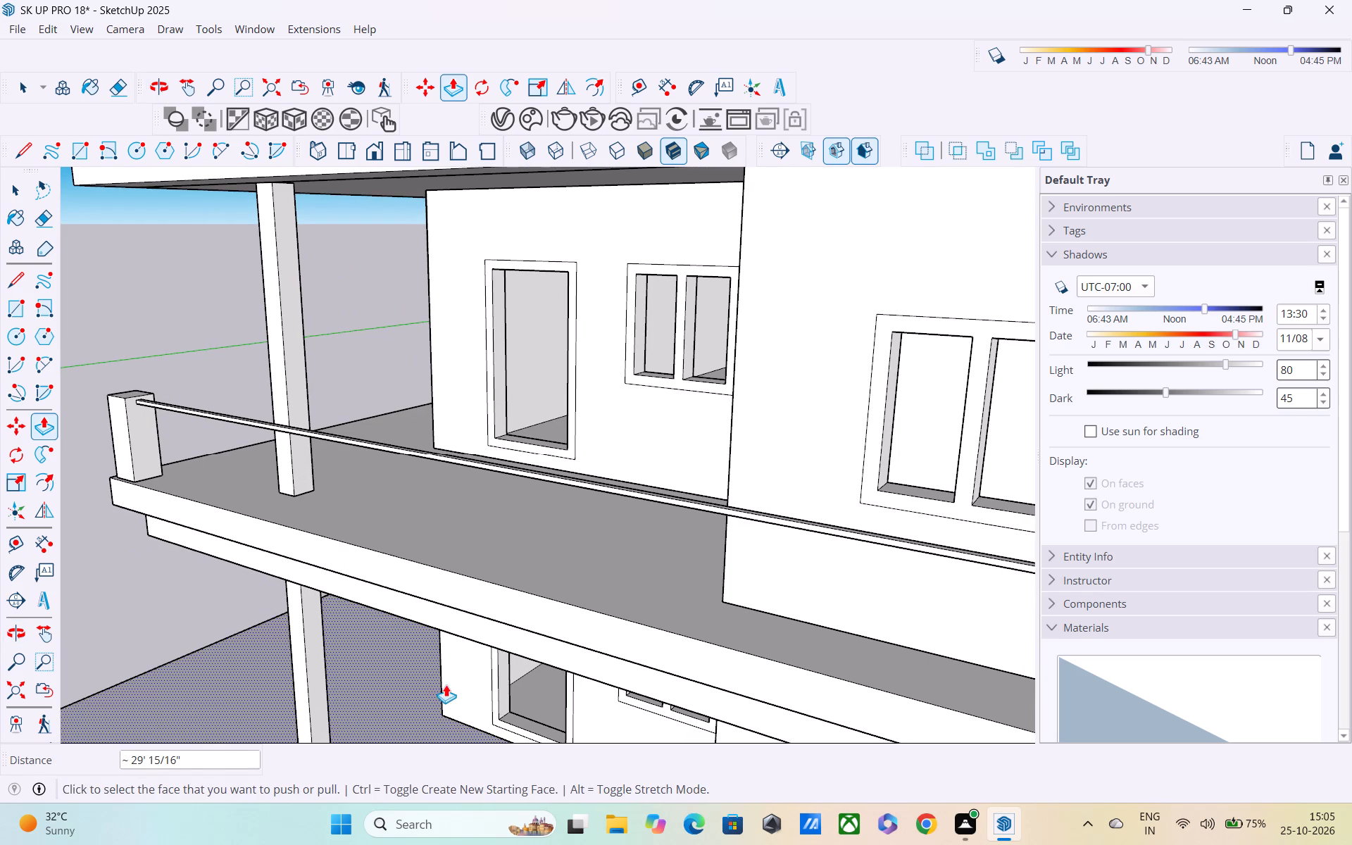
key("r")
scroll(319, 649, "up", 2)
scroll(119, 436, "up", 4)
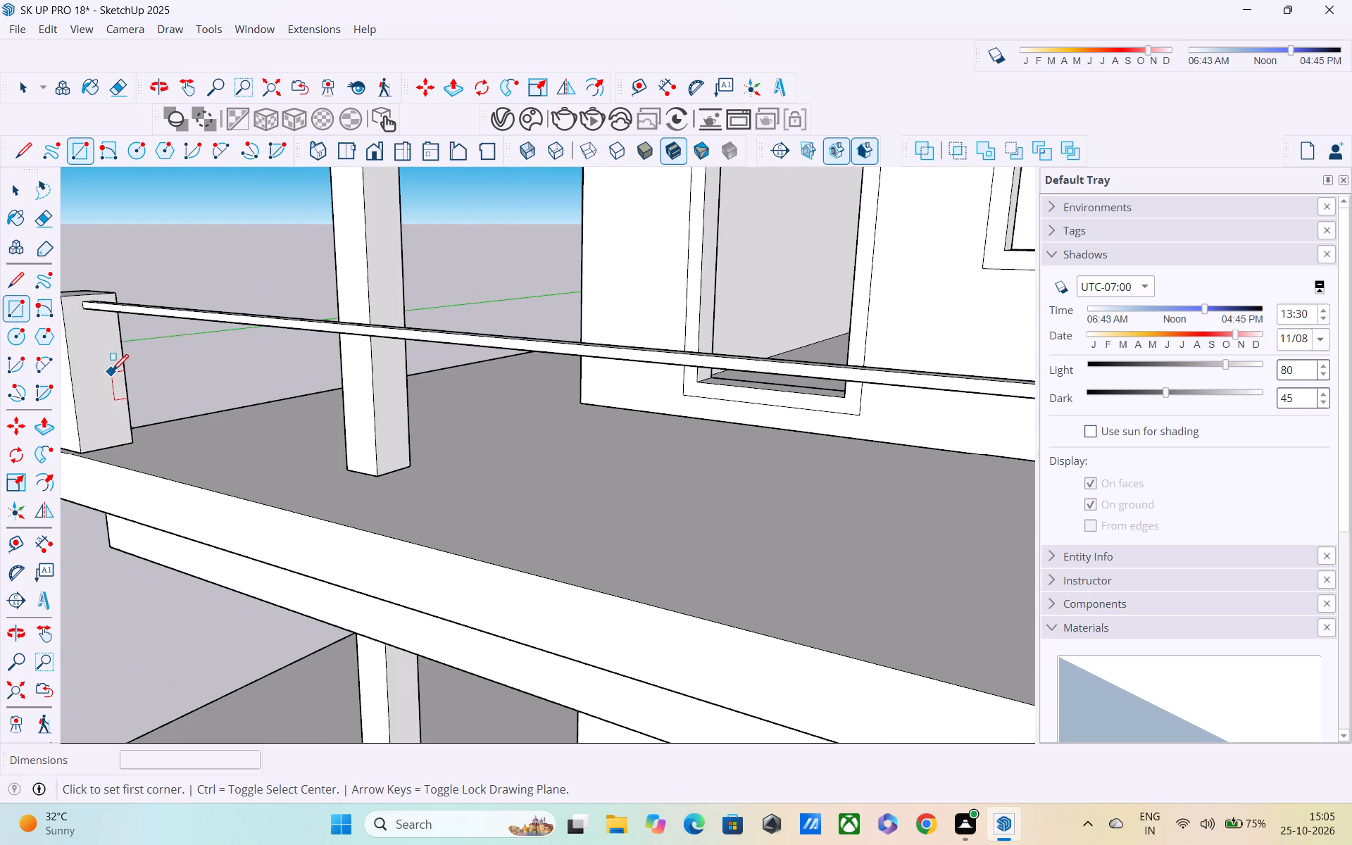
middle_click_drag(126, 375, 223, 258, "shift")
middle_click_drag(149, 146, 157, 144)
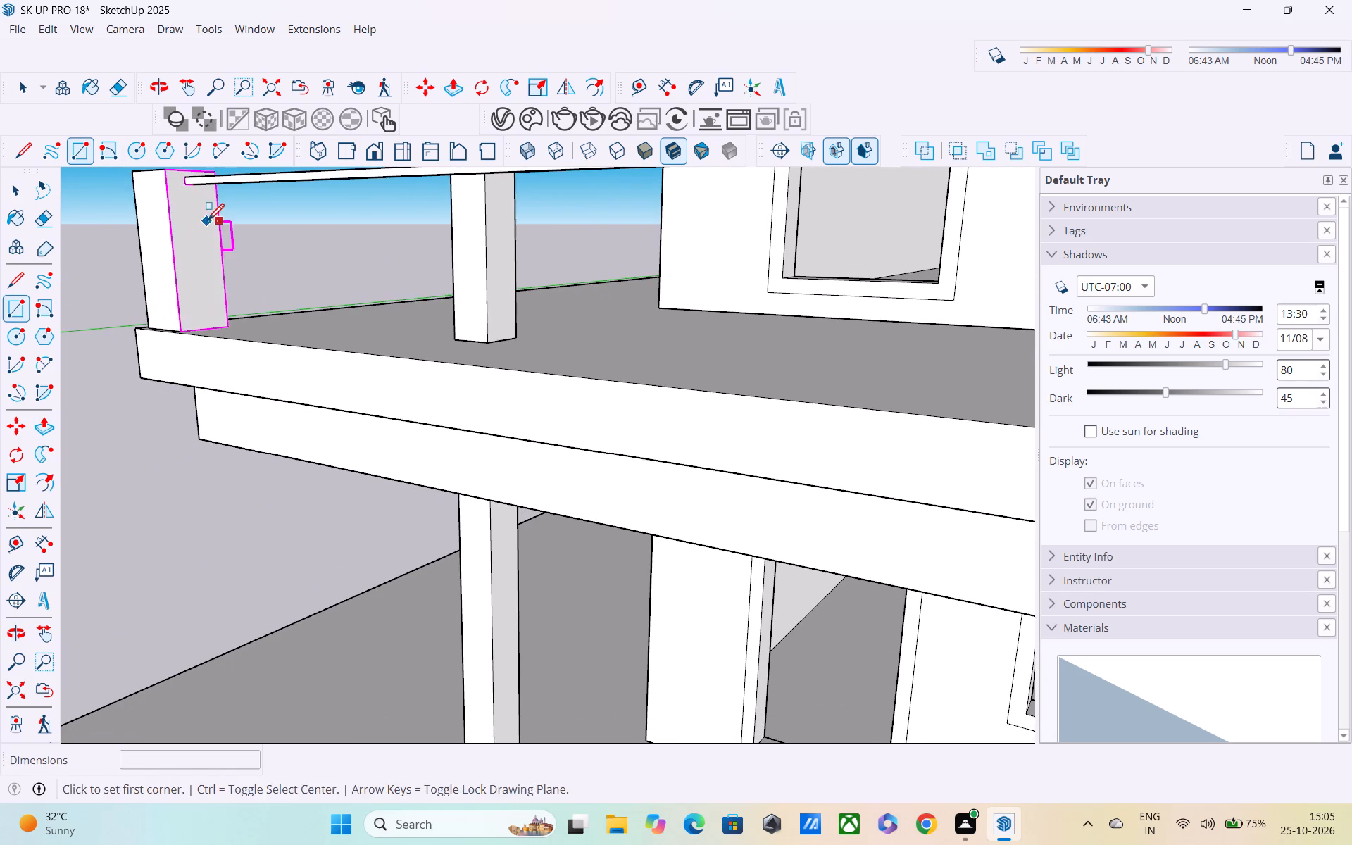
middle_click_drag(208, 222, 292, 354, "shift")
middle_click_drag(282, 352, 223, 216)
scroll(296, 297, "up", 1)
scroll(296, 297, "down", 1)
scroll(296, 297, "up", 3)
scroll(334, 361, "up", 1)
scroll(334, 361, "down", 4)
middle_click_drag(351, 403, 287, 334)
scroll(363, 395, "up", 4)
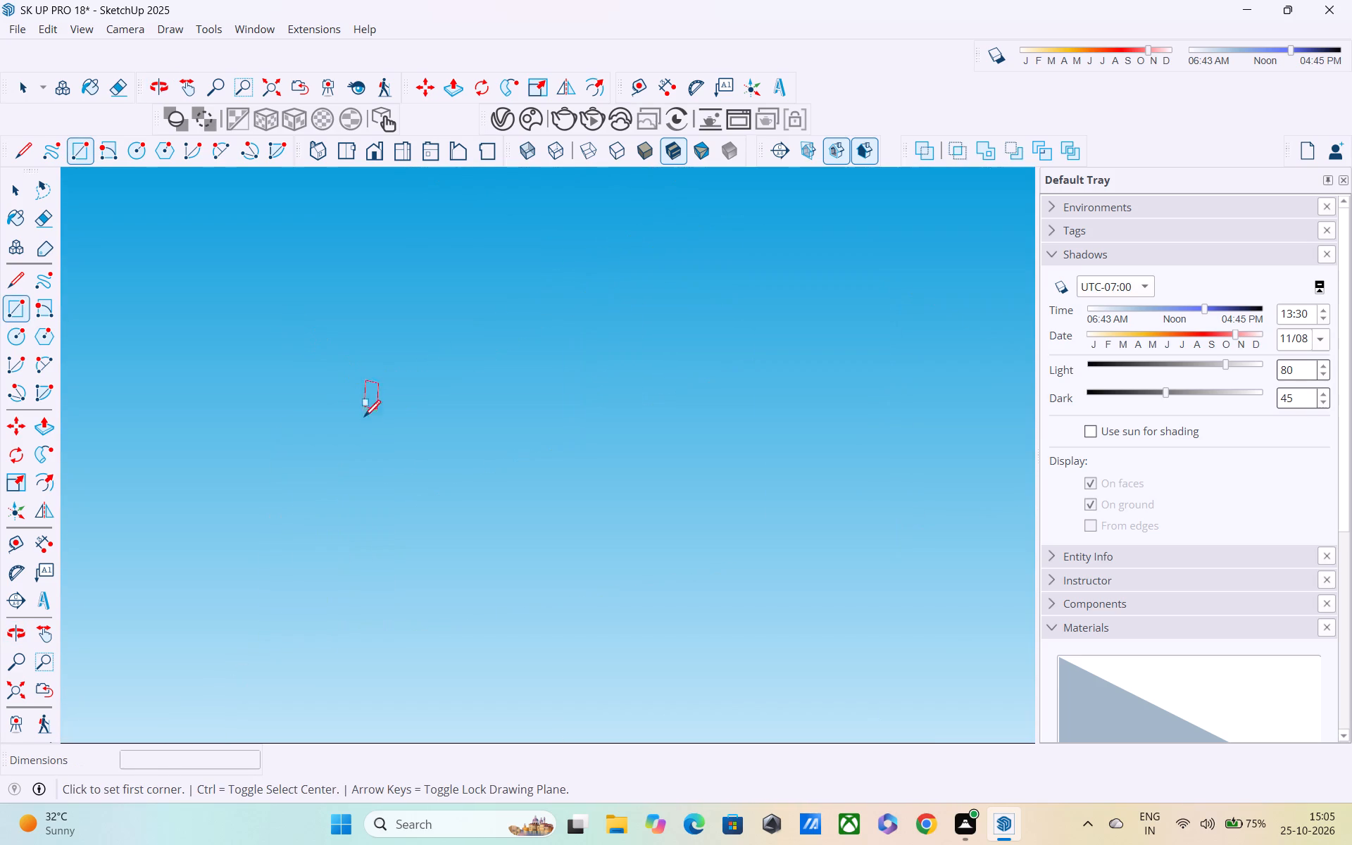
scroll(364, 434, "down", 3)
middle_click_drag(348, 509, 304, 437, "shift")
scroll(305, 425, "up", 4)
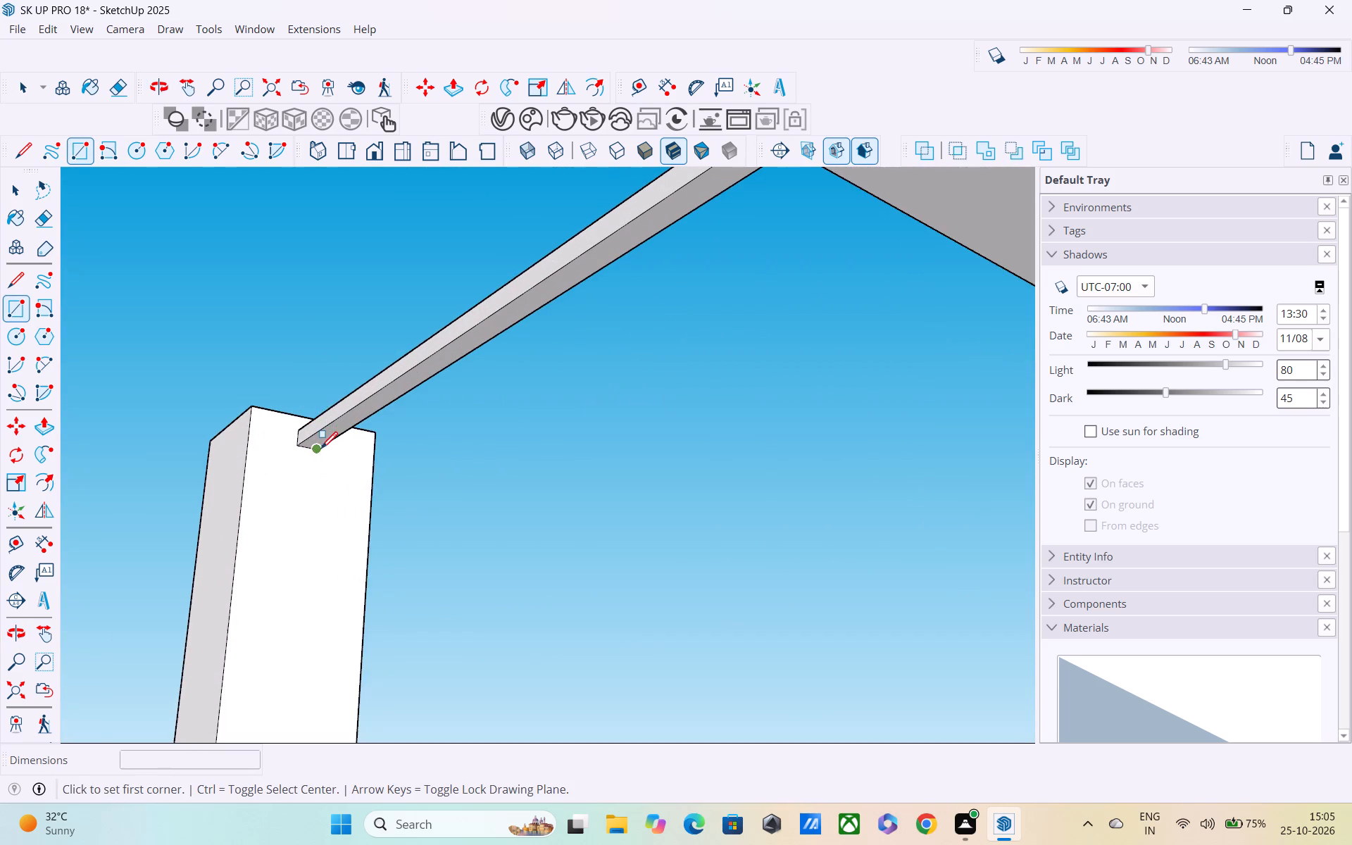
scroll(320, 450, "up", 12)
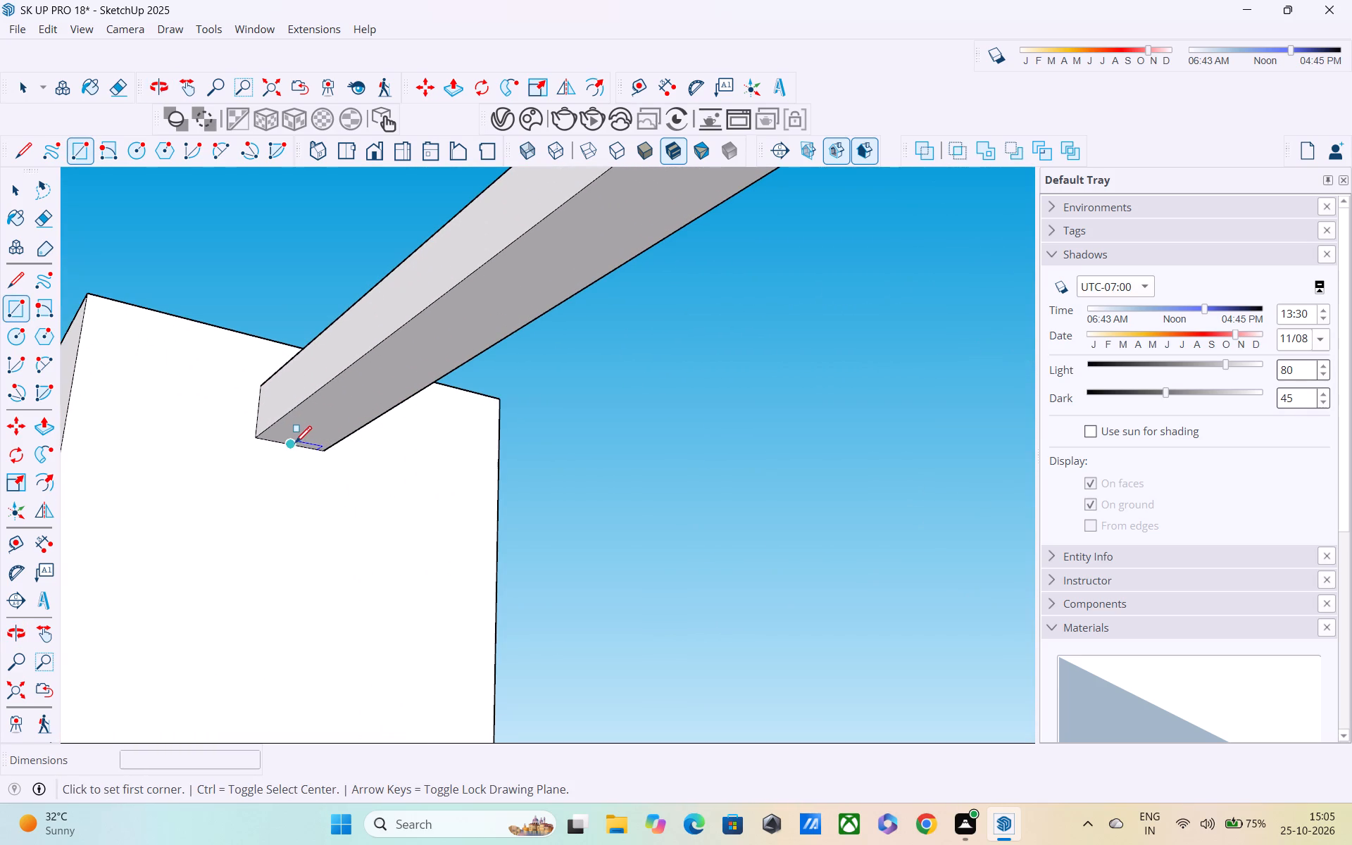
left_click(295, 444)
scroll(376, 538, "down", 5)
middle_click_drag(370, 531, 151, 406)
scroll(150, 406, "down", 7)
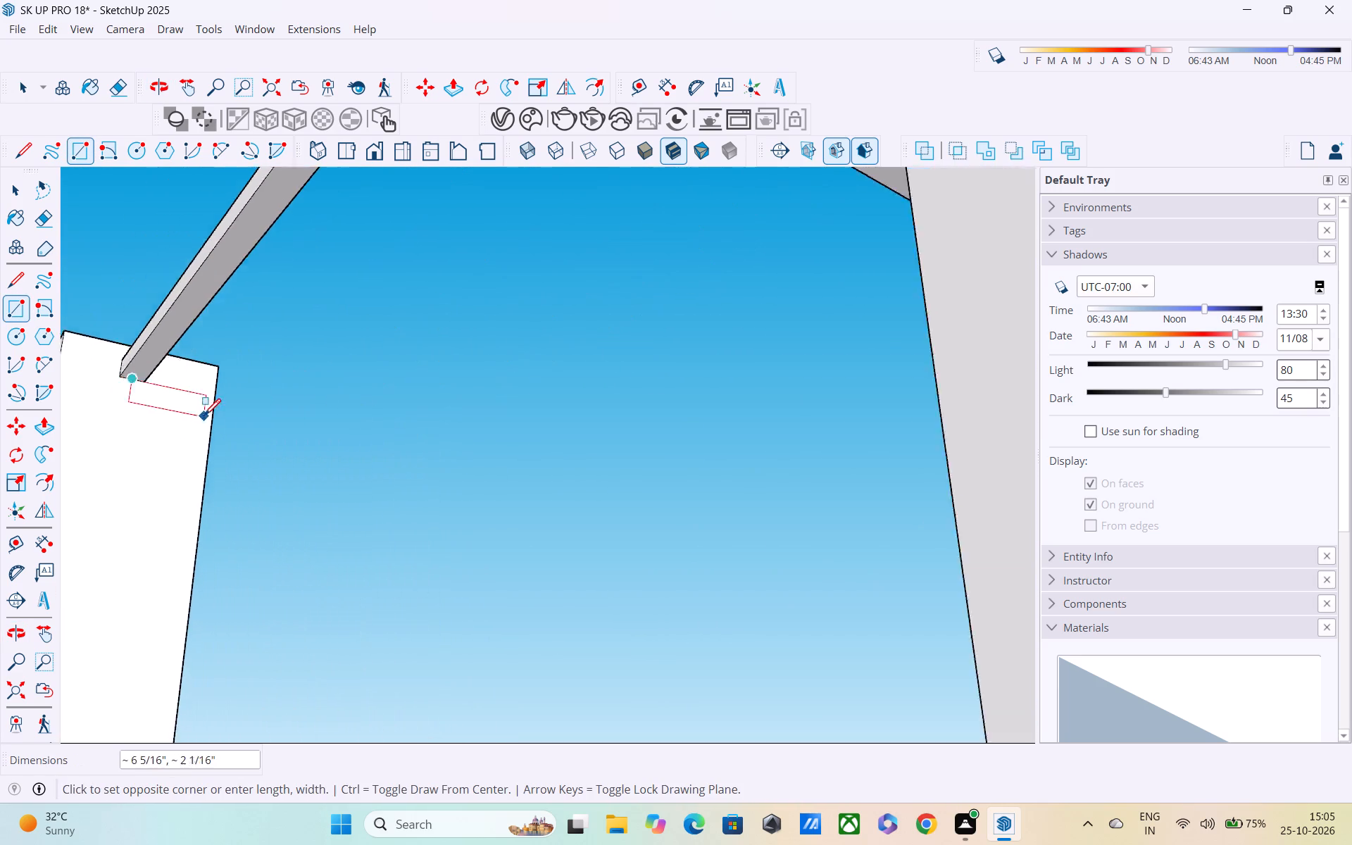
scroll(204, 417, "down", 9)
middle_click_drag(425, 423, 894, 604)
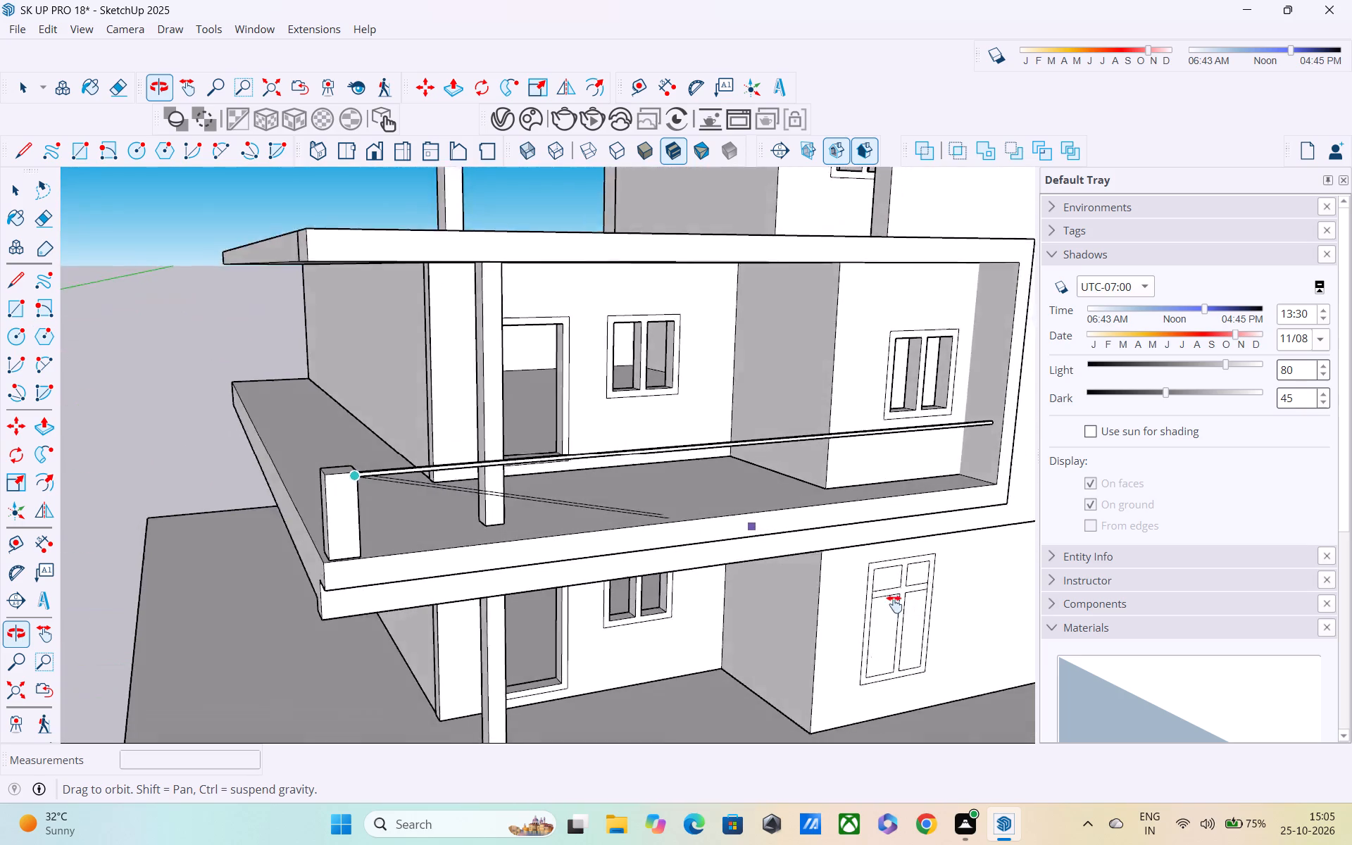
middle_click_drag(894, 604, 539, 613)
scroll(620, 442, "up", 8)
middle_click_drag(587, 434, 613, 418)
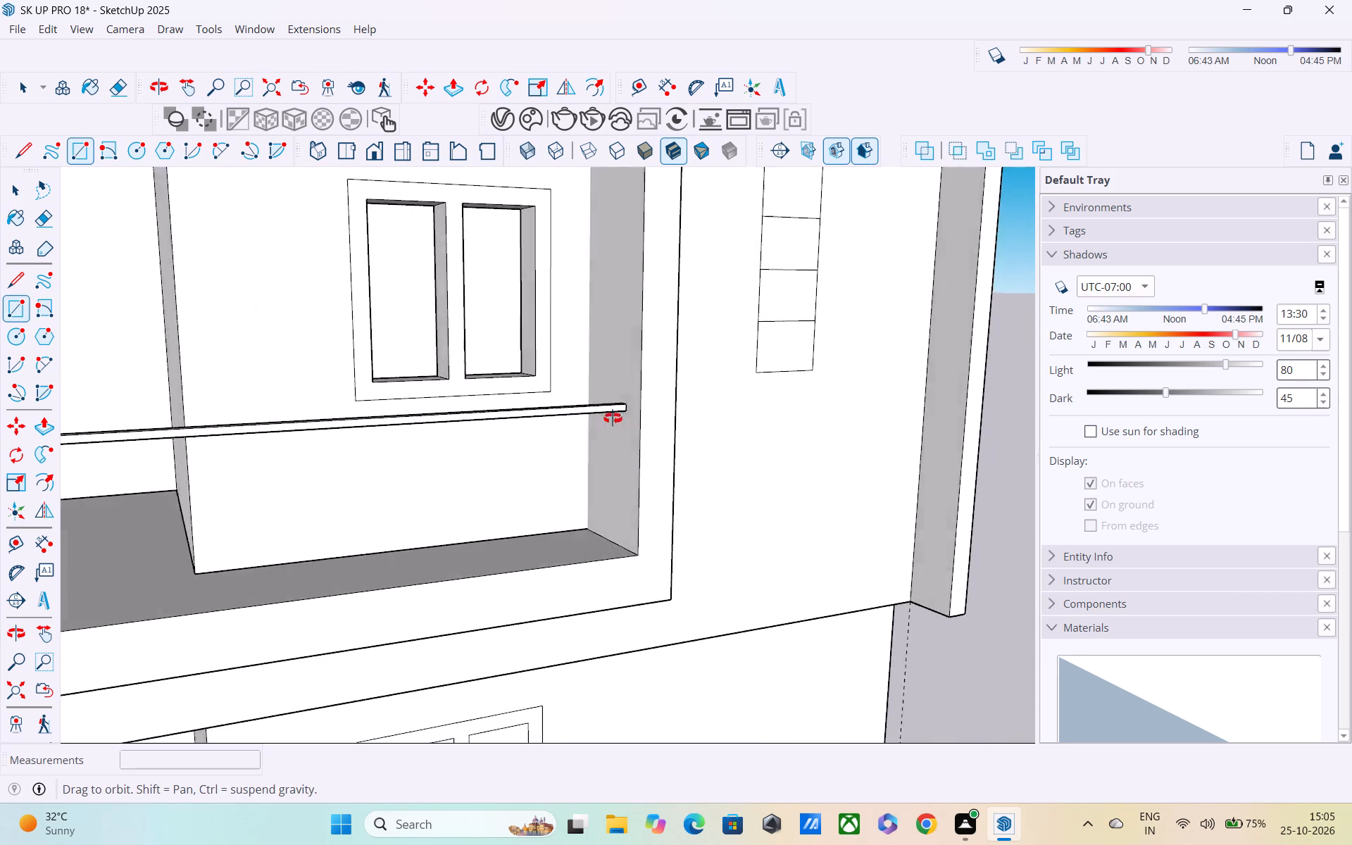
middle_click_drag(613, 418, 822, 304)
scroll(647, 443, "up", 9)
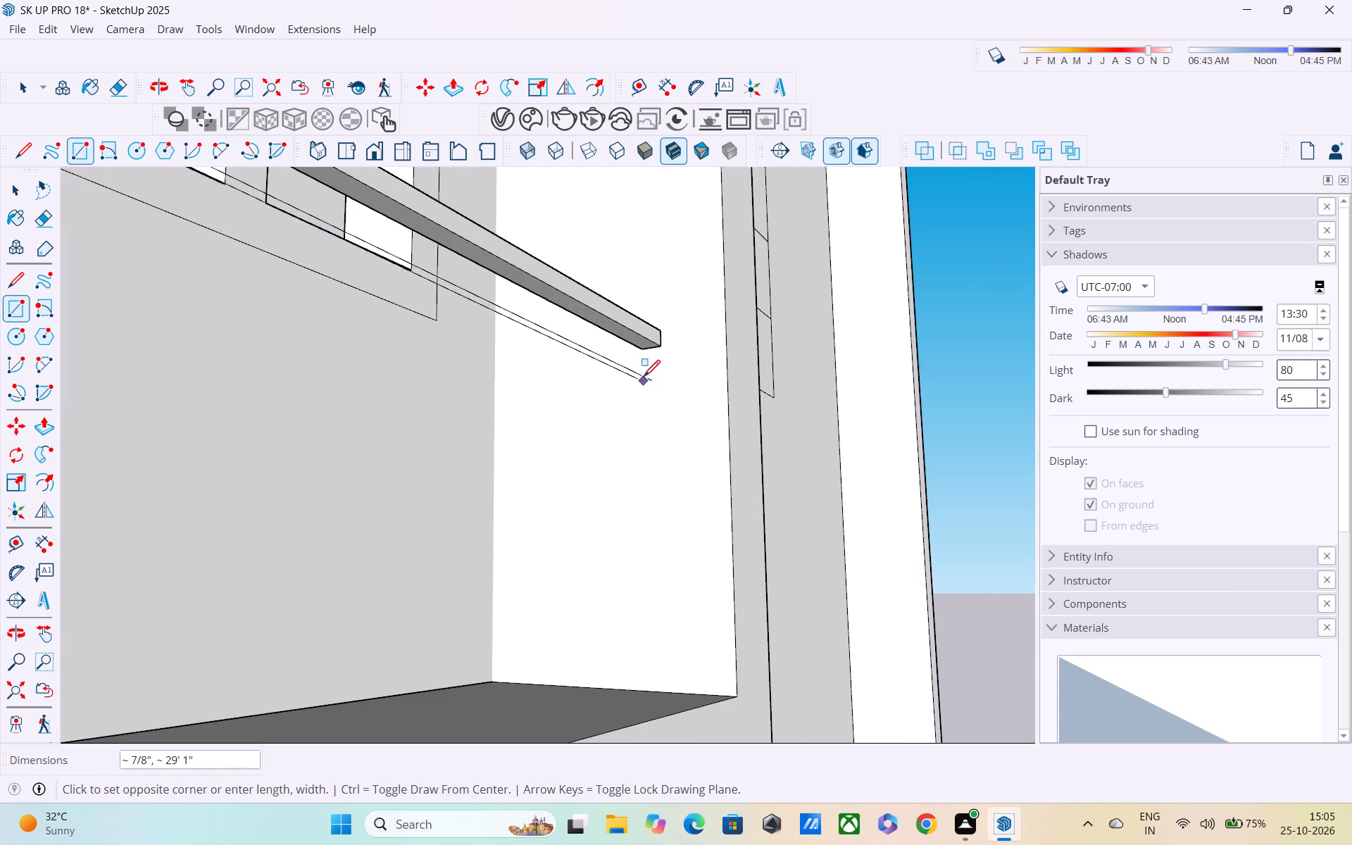
scroll(643, 374, "up", 17)
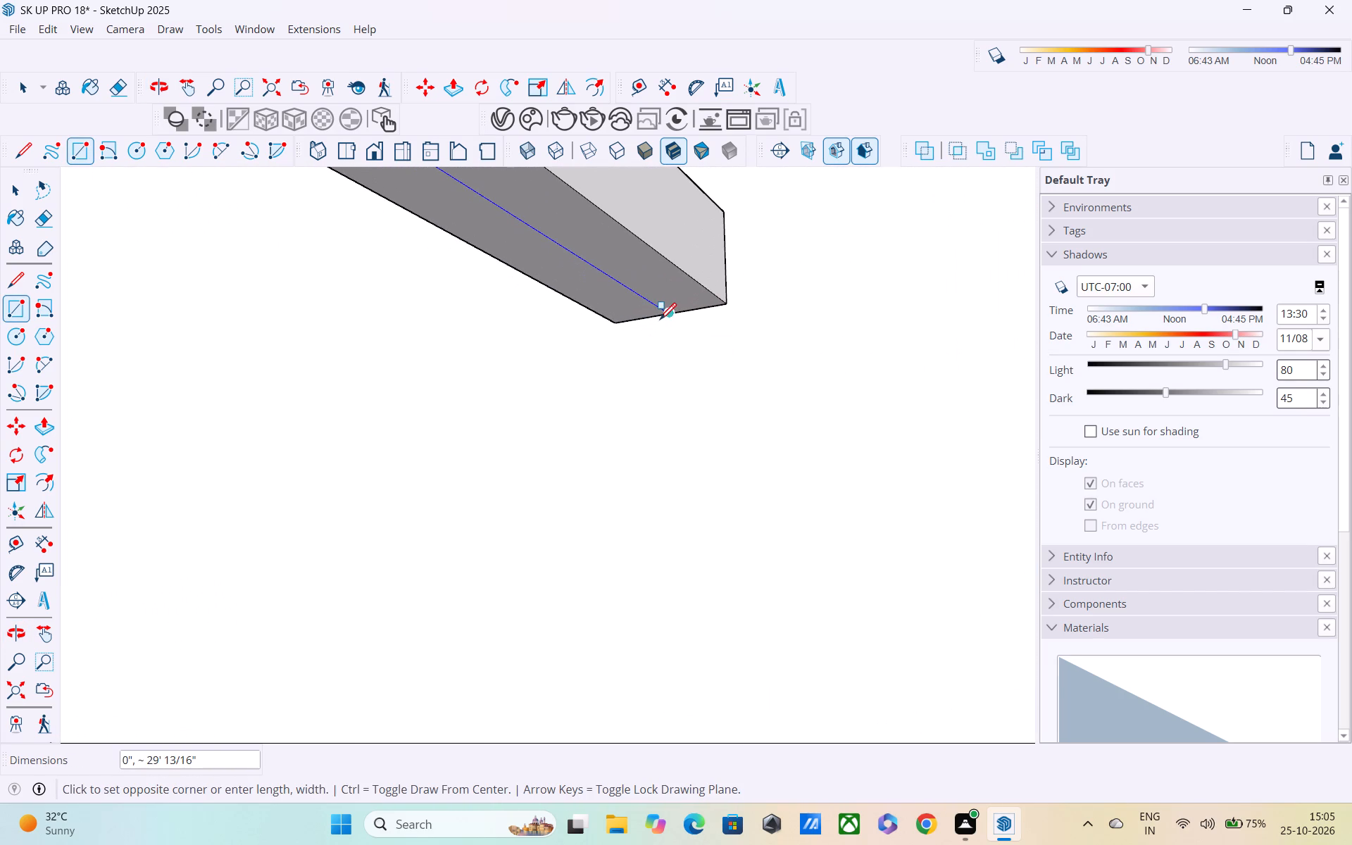
scroll(660, 320, "up", 5)
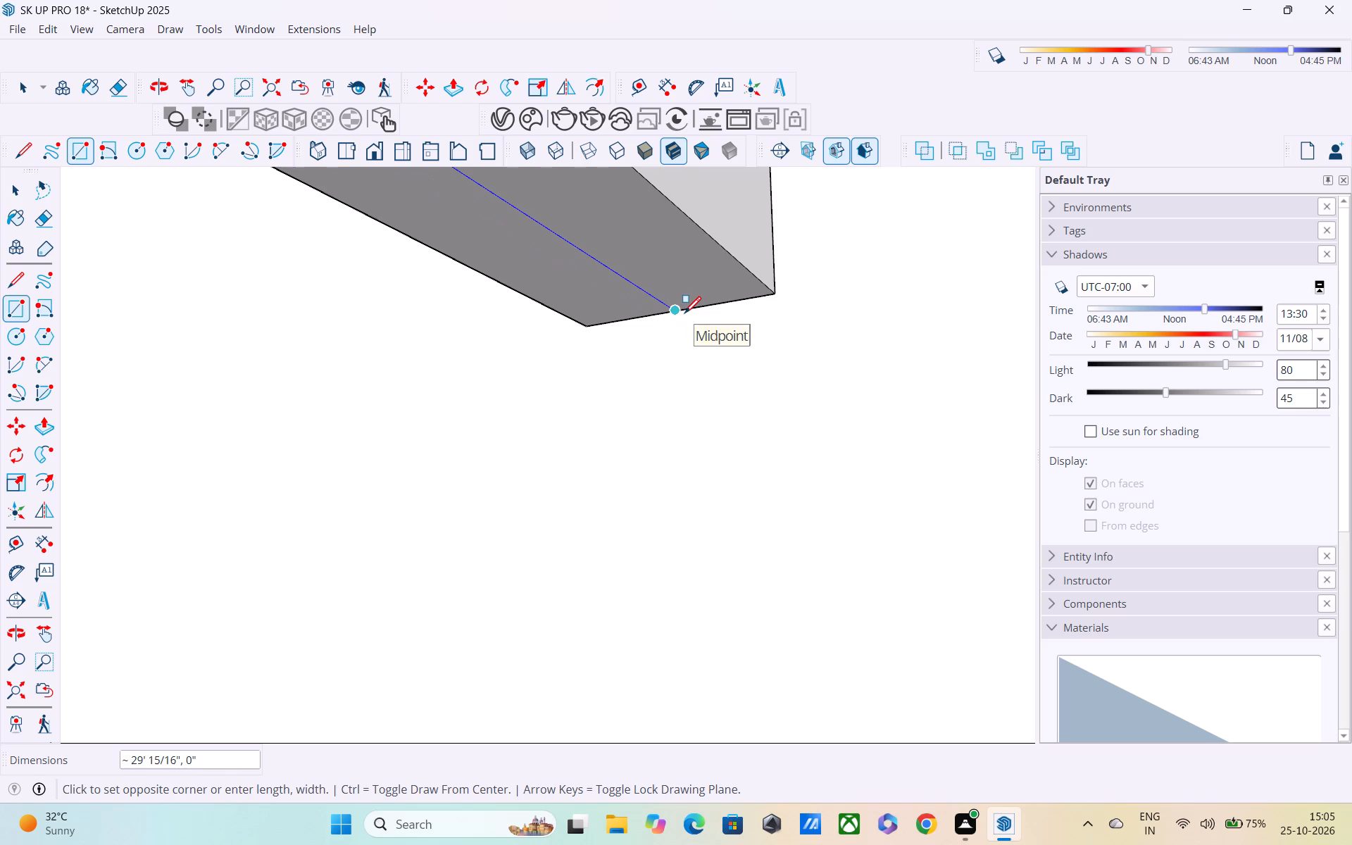
scroll(684, 324, "down", 6)
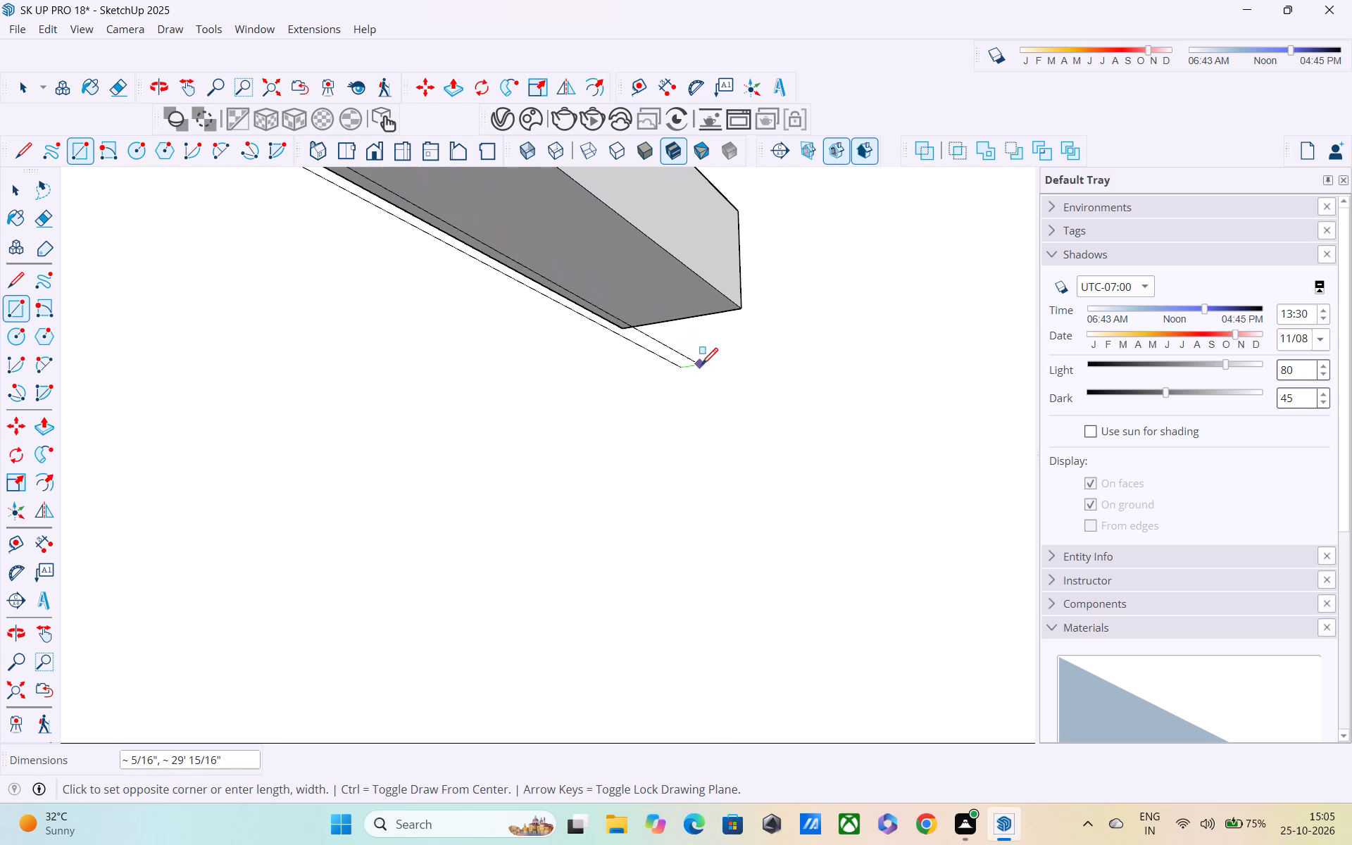
middle_click_drag(701, 366, 489, 175, "shift")
scroll(495, 191, "down", 5)
scroll(534, 323, "down", 3)
middle_click_drag(535, 328, 535, 159)
scroll(535, 170, "down", 5)
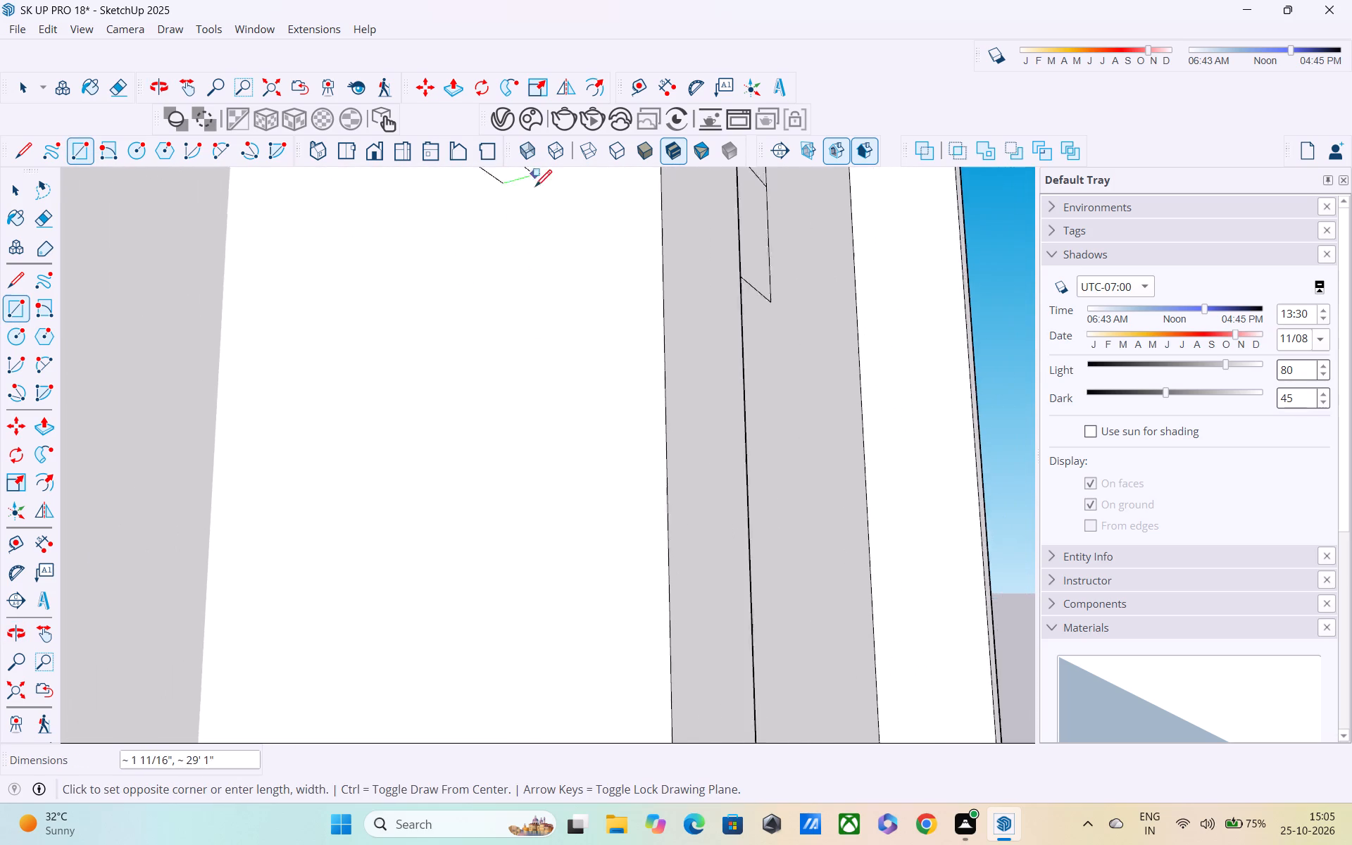
scroll(537, 273, "down", 4)
middle_click_drag(539, 289, 539, 180, "shift")
middle_click_drag(539, 231, 604, 396)
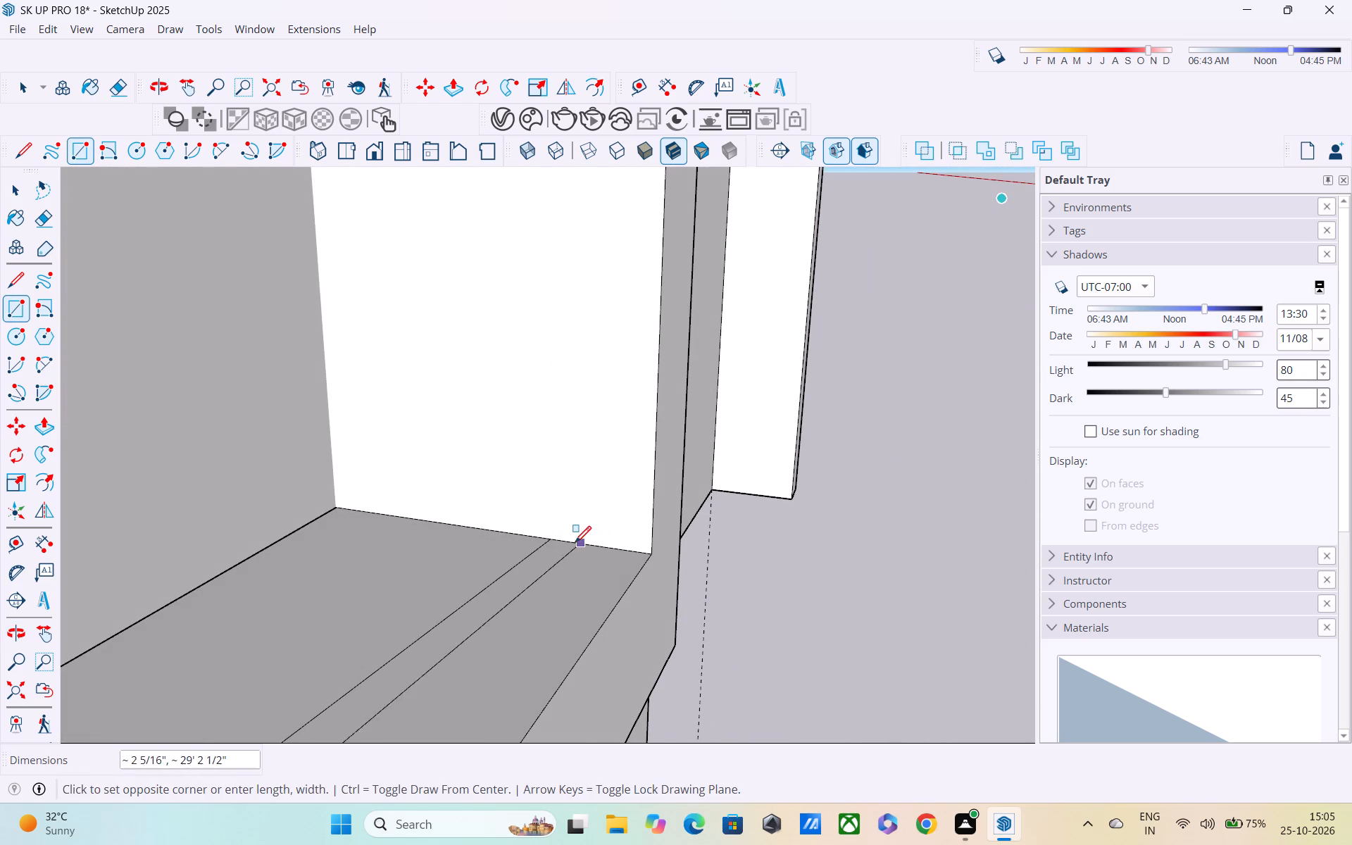
left_click(551, 539)
Draw a vertical line down the railing panel from the handrail's underside to the balcony floor, dividing the panel in two.
scroll(544, 507, "down", 4)
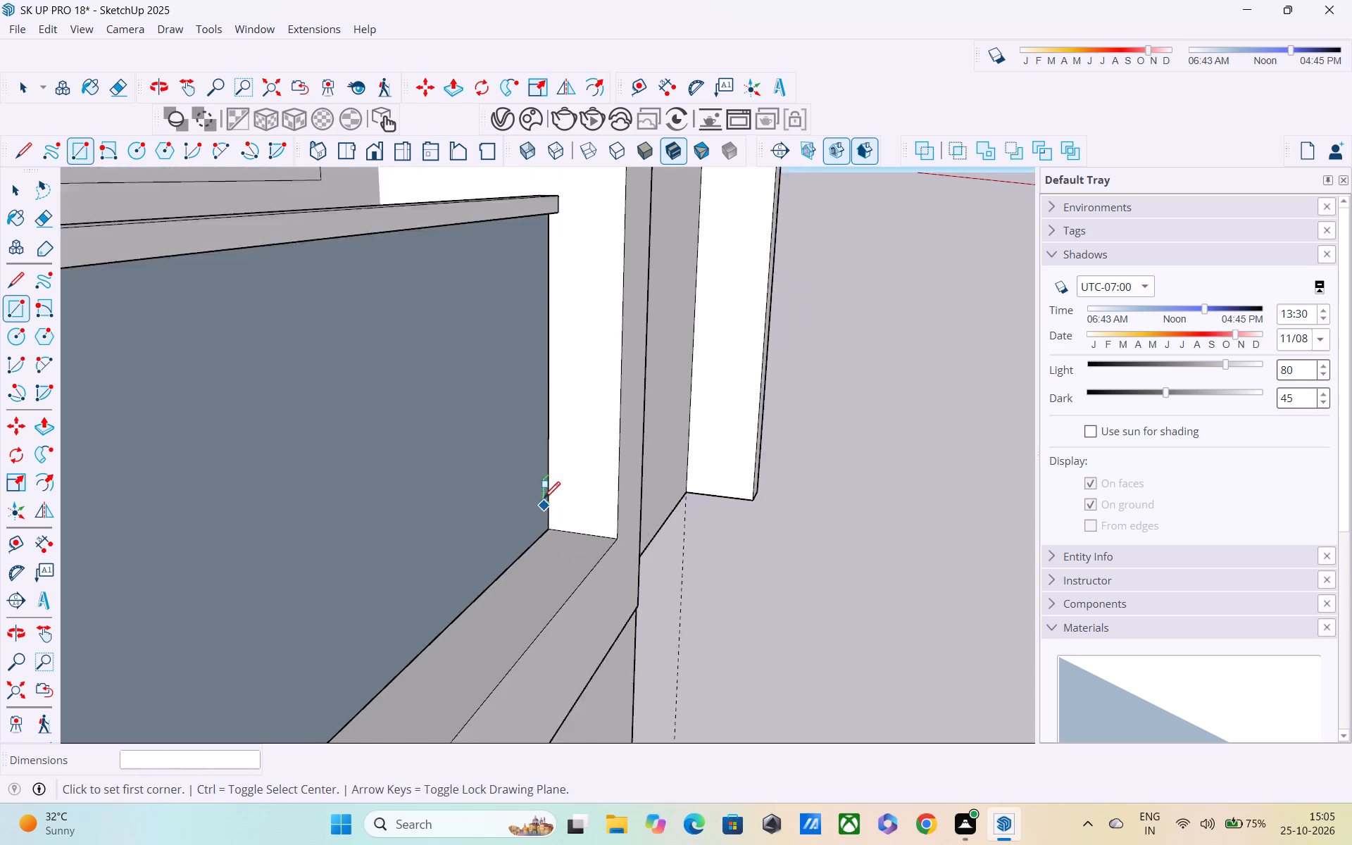
scroll(544, 500, "down", 8)
scroll(547, 476, "up", 1)
middle_click_drag(547, 476, 340, 458)
scroll(334, 446, "down", 5)
middle_click_drag(377, 445, 694, 387)
scroll(694, 382, "down", 3)
middle_click_drag(694, 382, 588, 406)
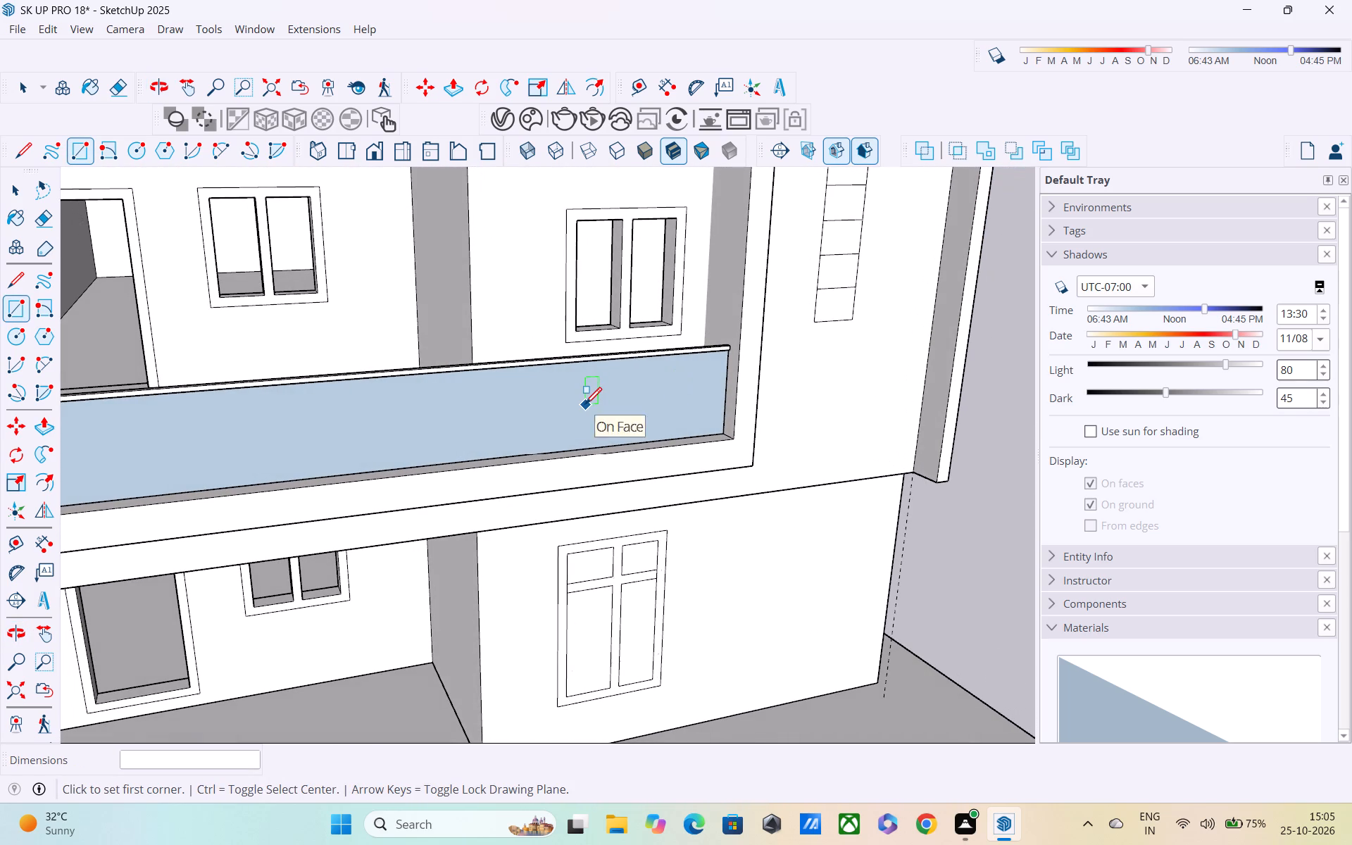
scroll(582, 398, "down", 3)
middle_click_drag(581, 396, 518, 374)
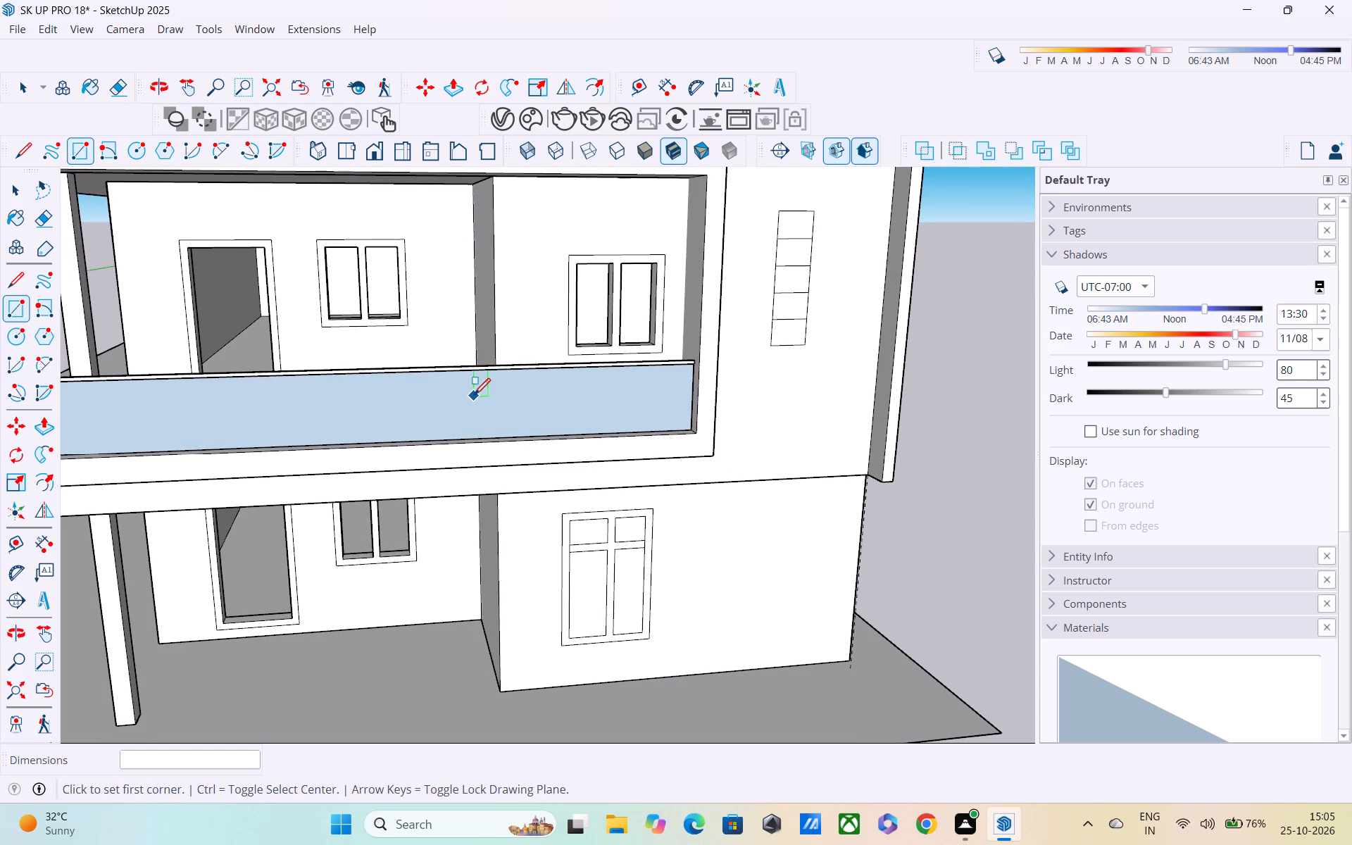
middle_click_drag(467, 399, 444, 370)
key("space")
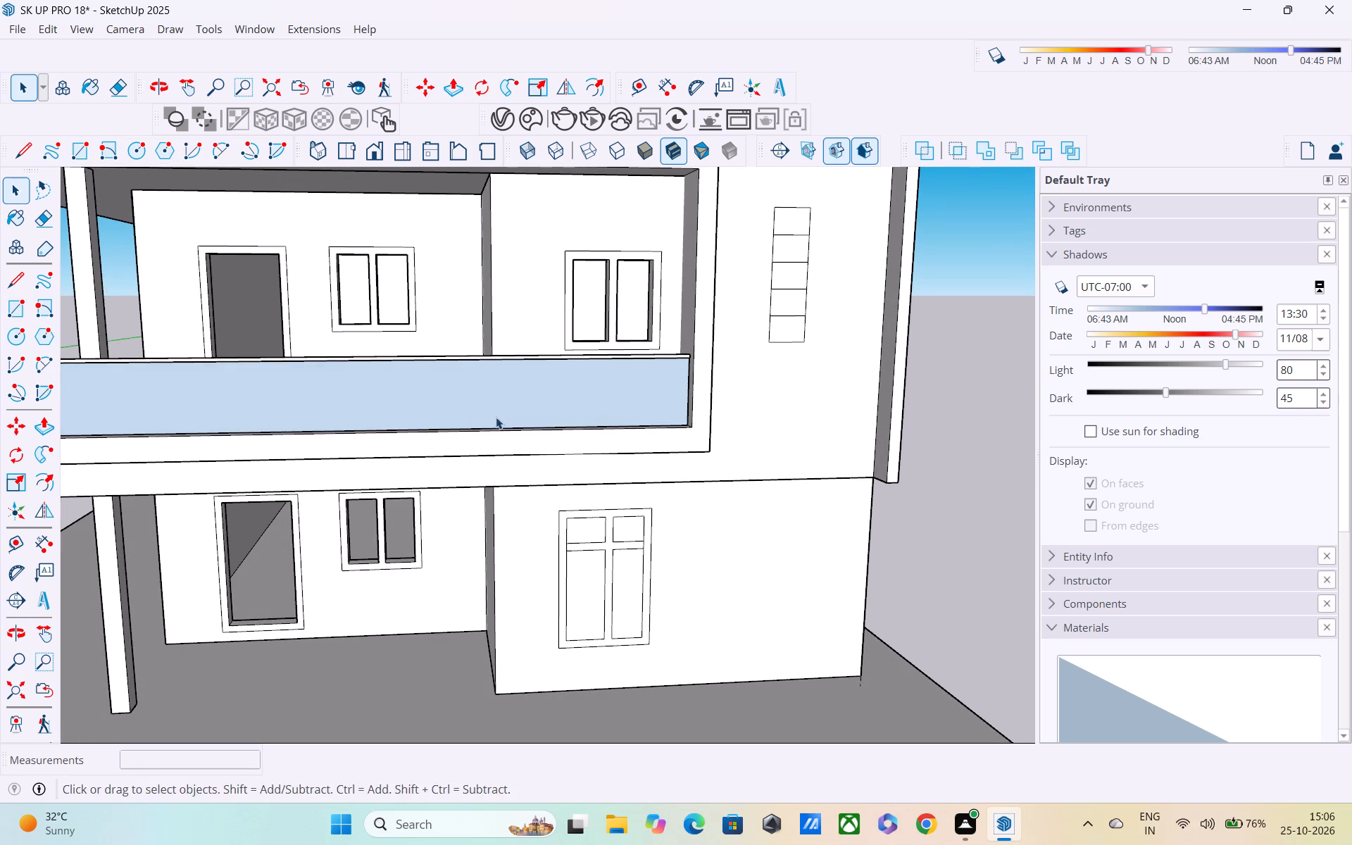
middle_click_drag(496, 409, 469, 361)
scroll(469, 361, "up", 11)
middle_click_drag(475, 357, 480, 375)
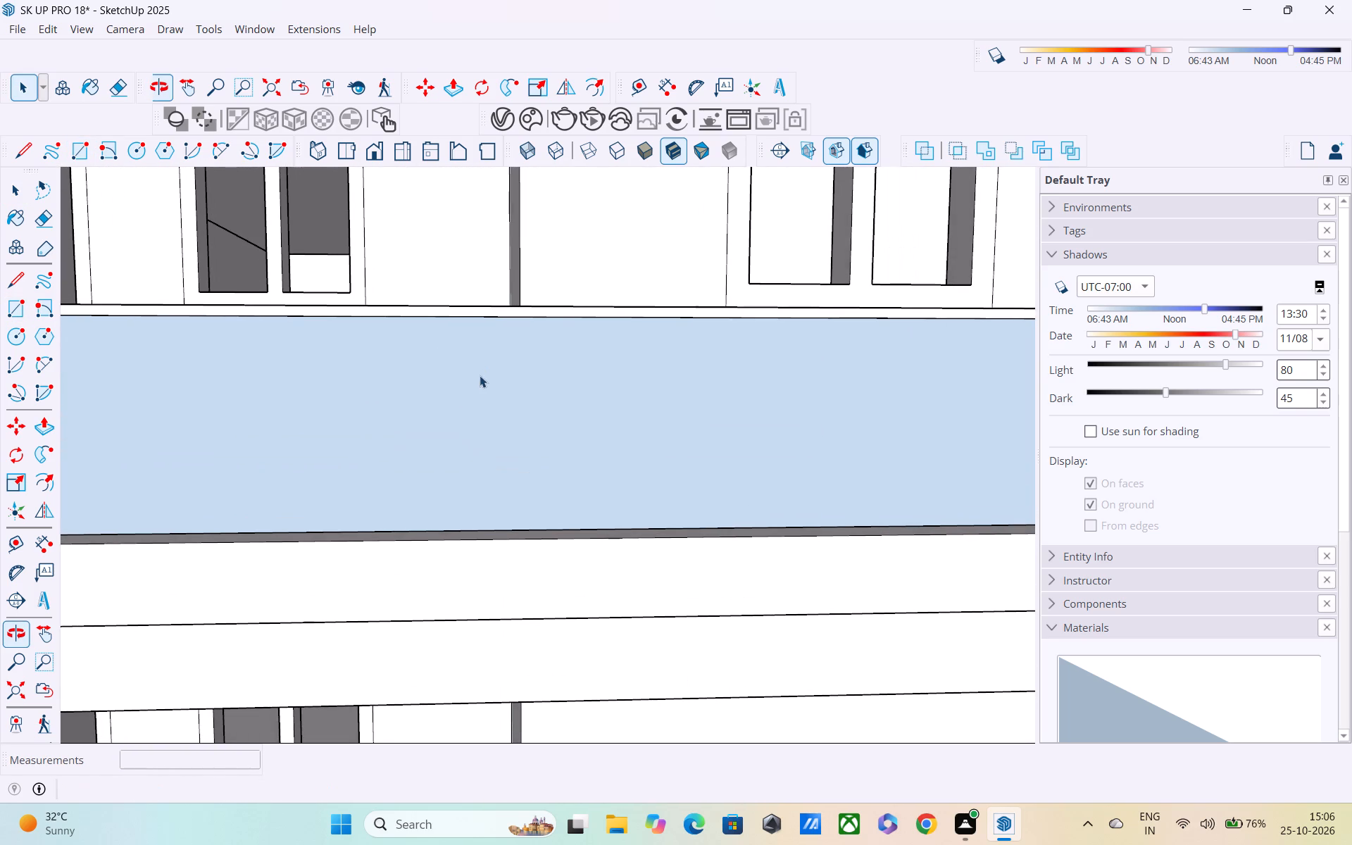
key("l")
scroll(486, 377, "up", 3)
middle_click_drag(532, 329, 549, 150)
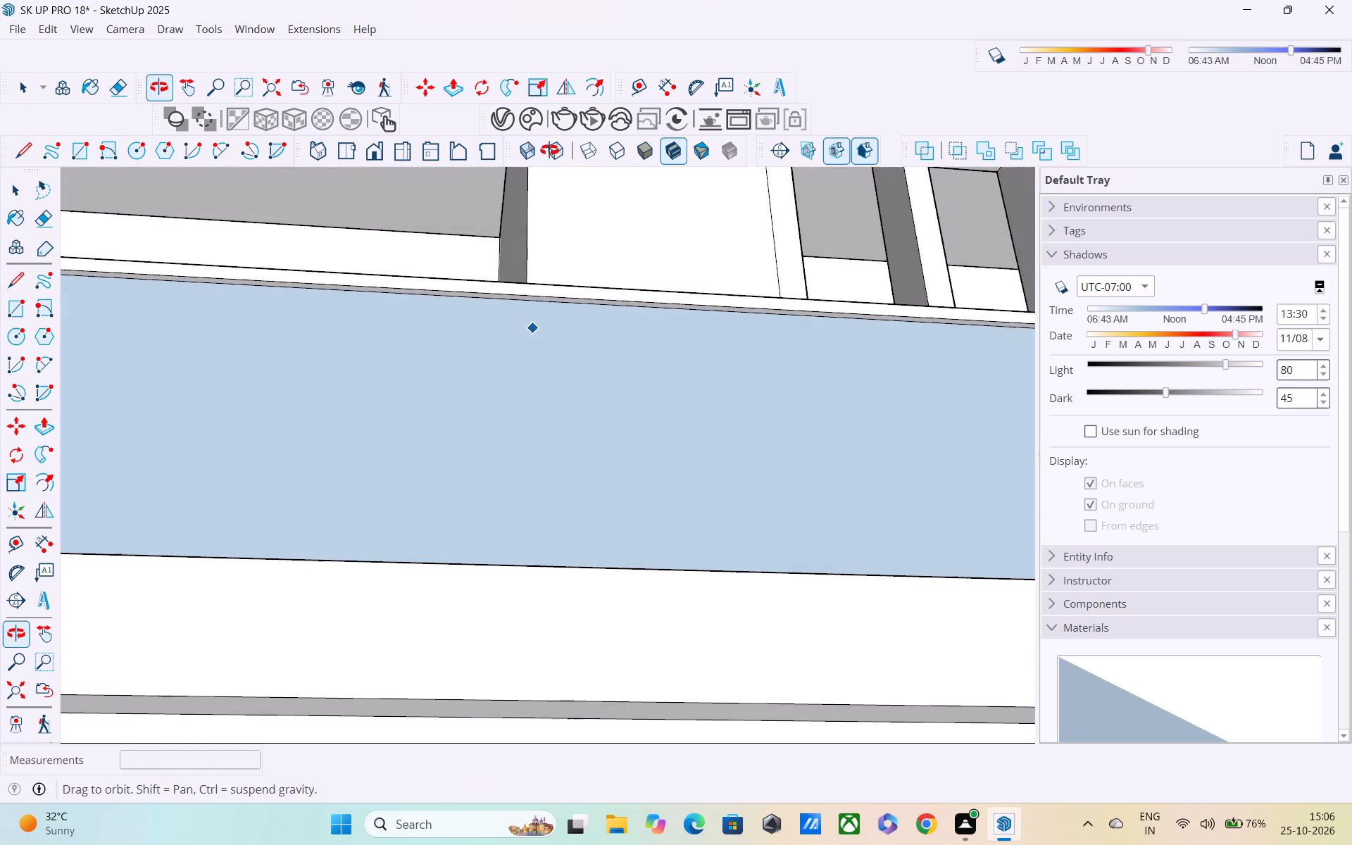
middle_click_drag(549, 150, 550, 149)
scroll(536, 320, "up", 3)
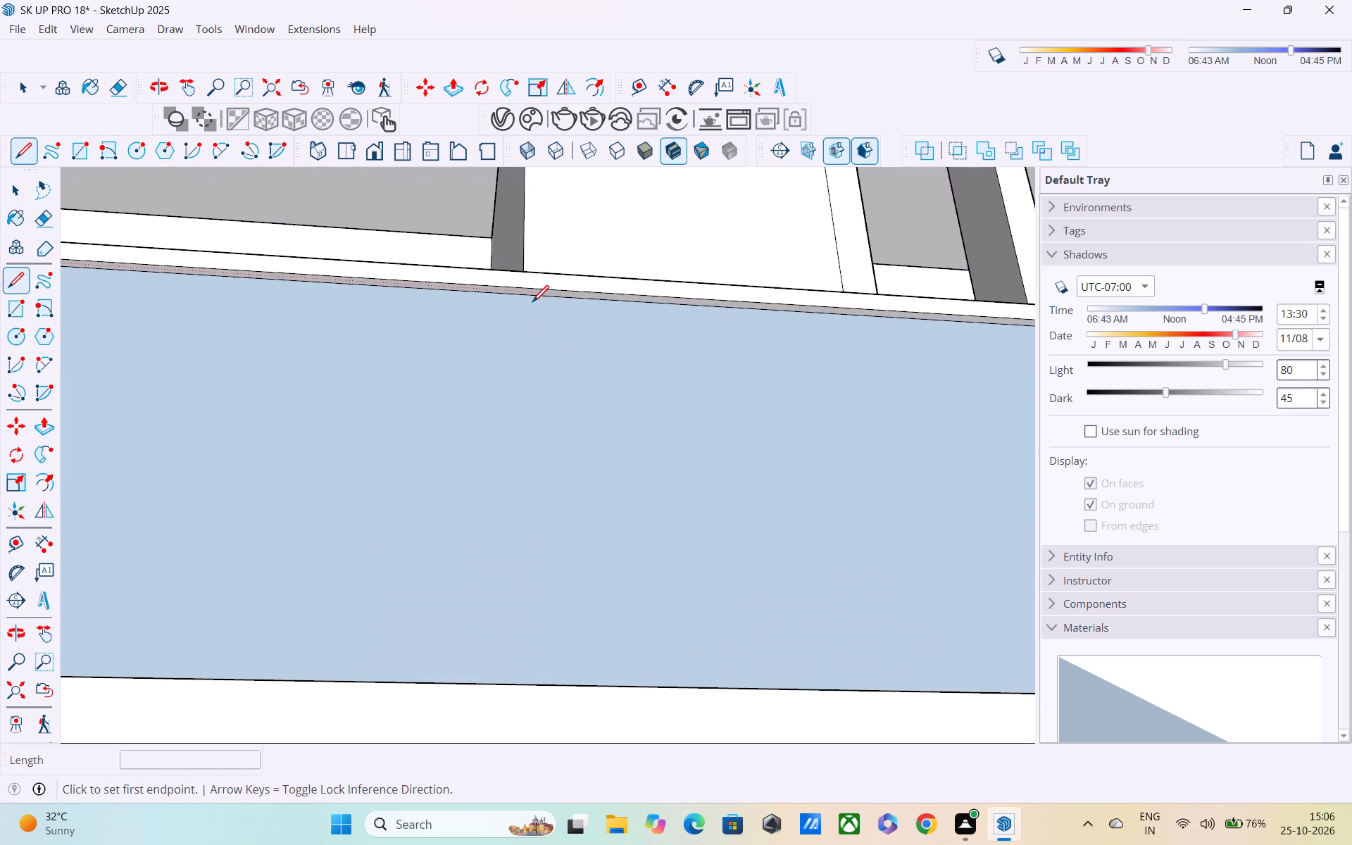
left_click(530, 299)
middle_click_drag(554, 567, 530, 696)
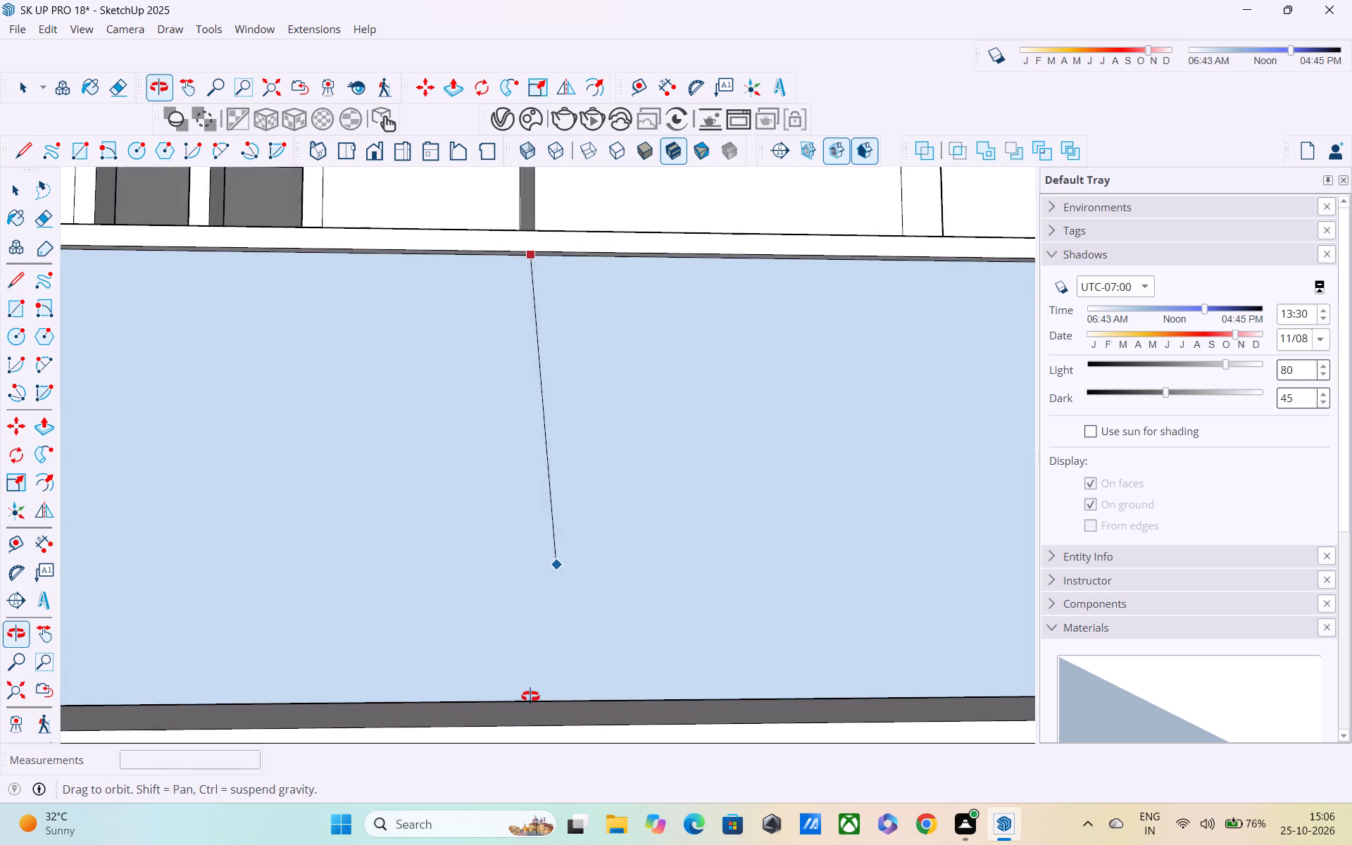
middle_click_drag(530, 696, 528, 702)
left_click(533, 702)
Delete the part of the railing panel between the dividing line and the far side wall.
middle_click_drag(546, 691, 425, 740)
key("space")
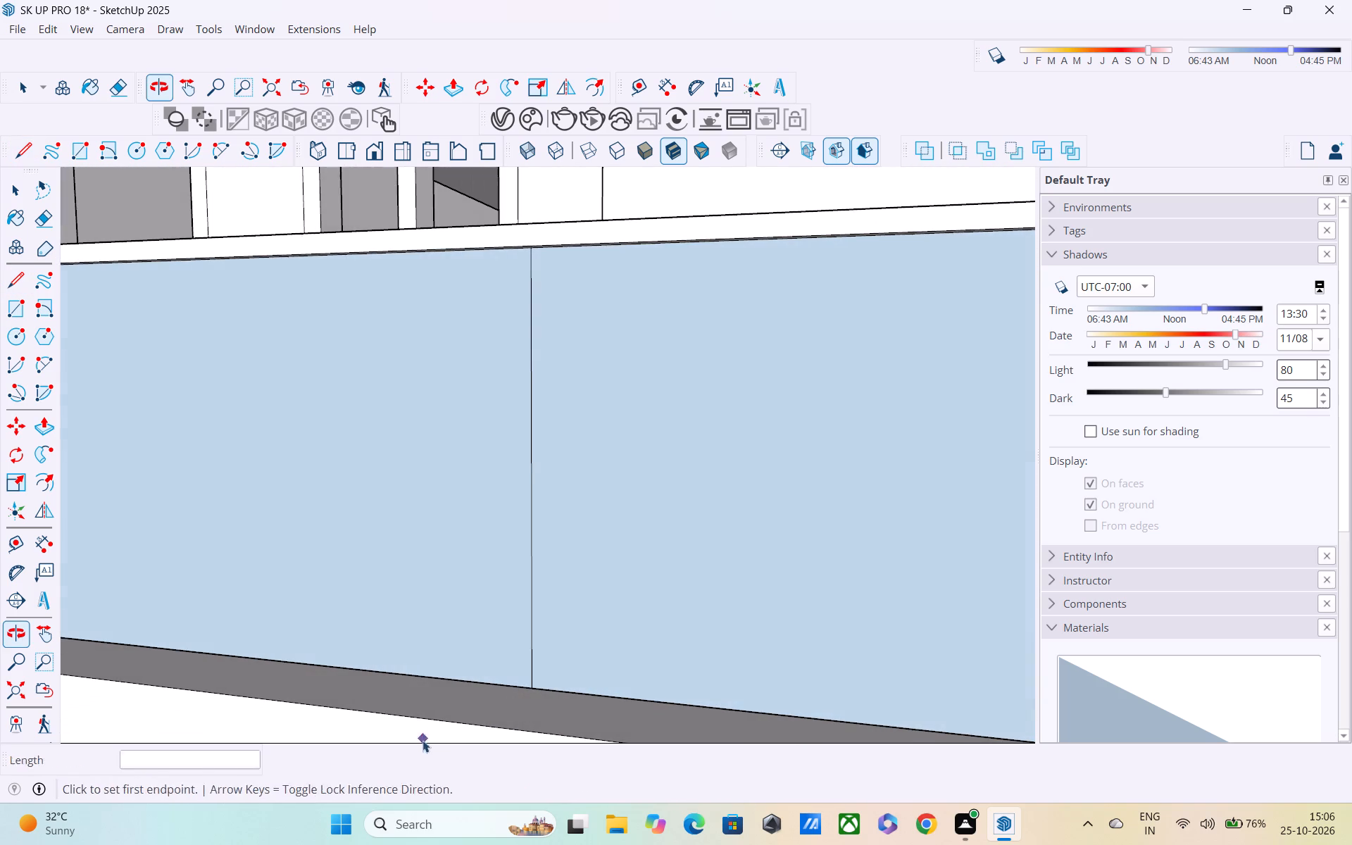
left_click(732, 529)
key("Delete")
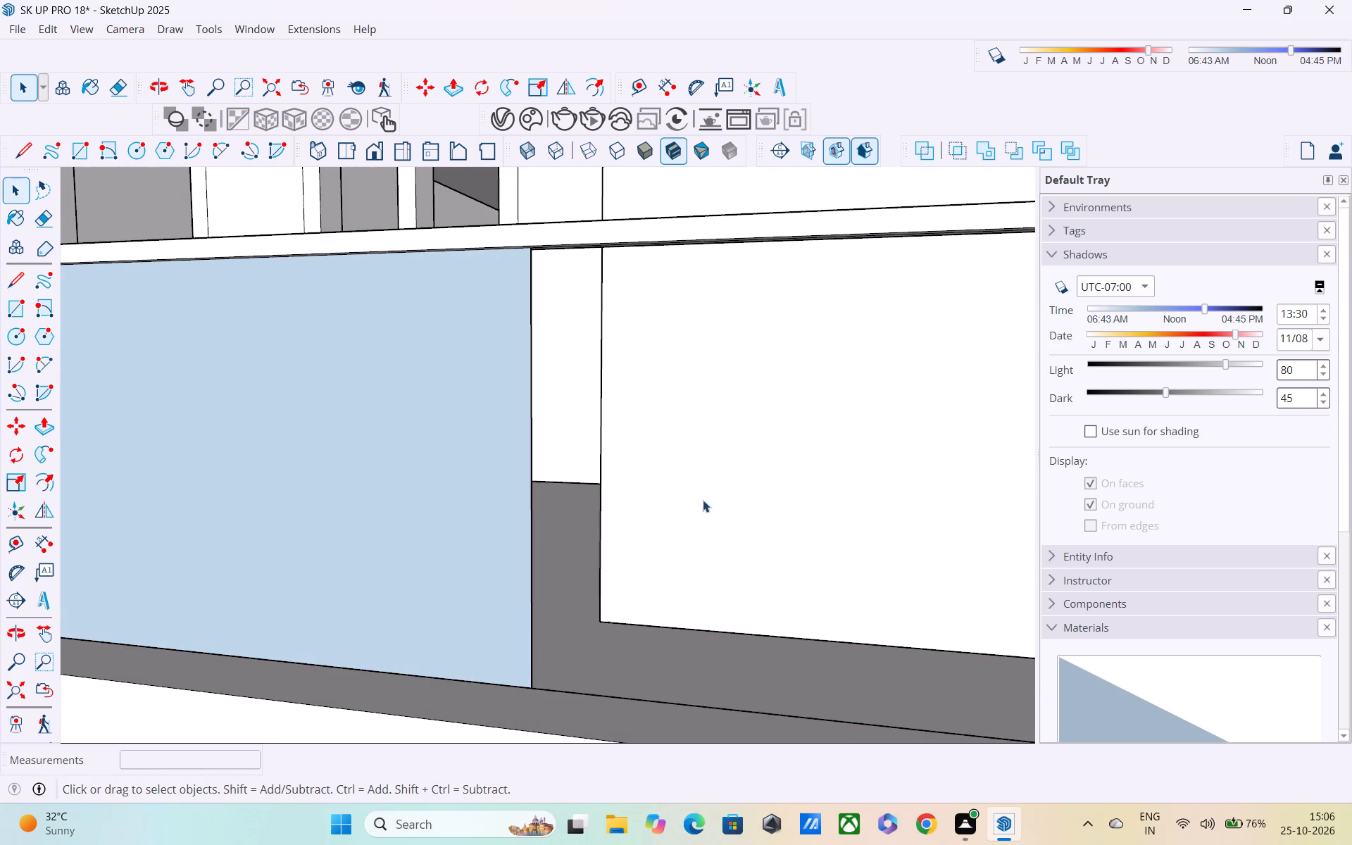
Examine the open span below the handrail, from the remaining panel's cut edge to the far side wall.
scroll(710, 498, "down", 4)
scroll(711, 497, "up", 1)
middle_click_drag(711, 497, 572, 578)
scroll(566, 546, "down", 6)
middle_click_drag(575, 546, 713, 475)
scroll(667, 499, "down", 1)
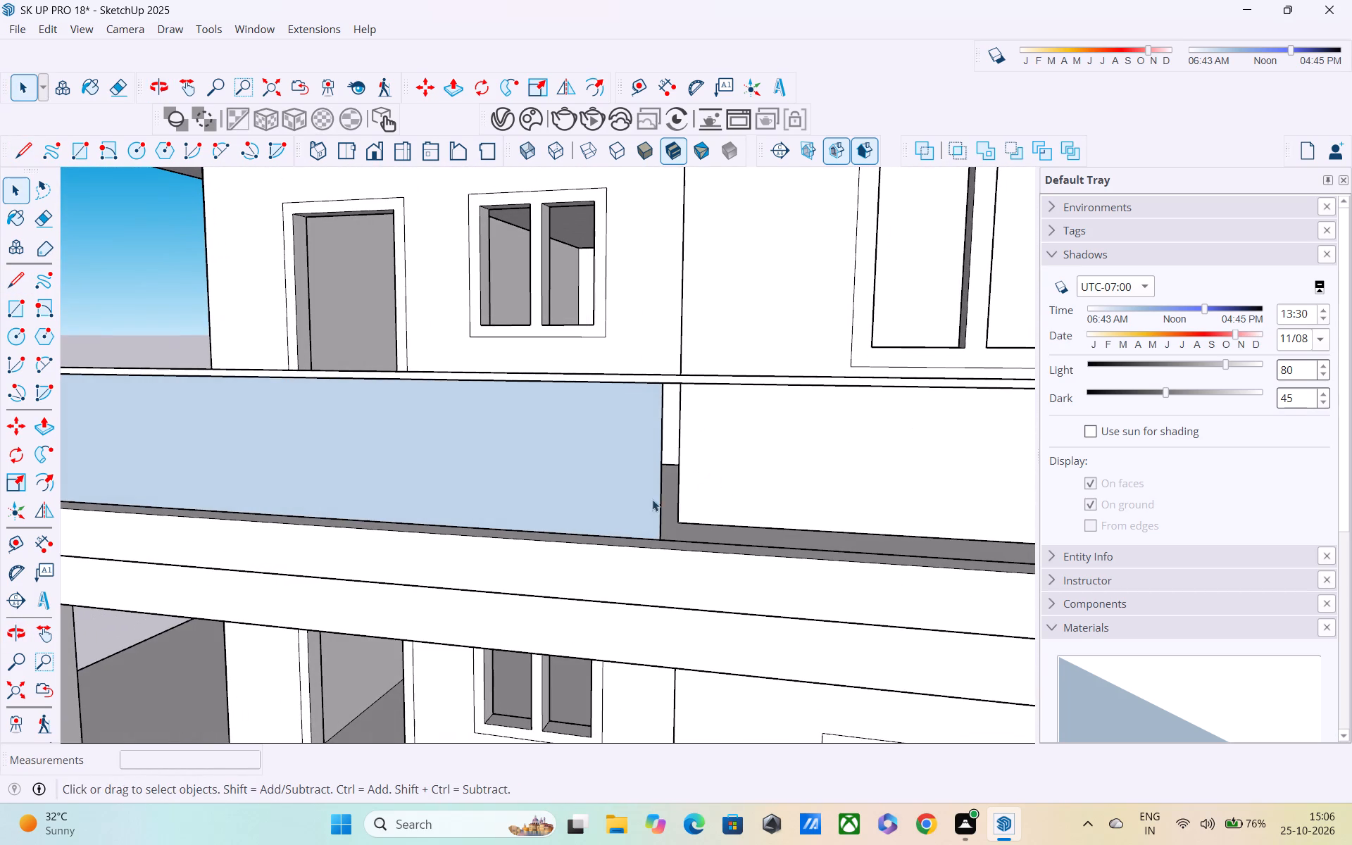
scroll(579, 465, "down", 3)
middle_click_drag(731, 460, 983, 434)
scroll(894, 429, "up", 6)
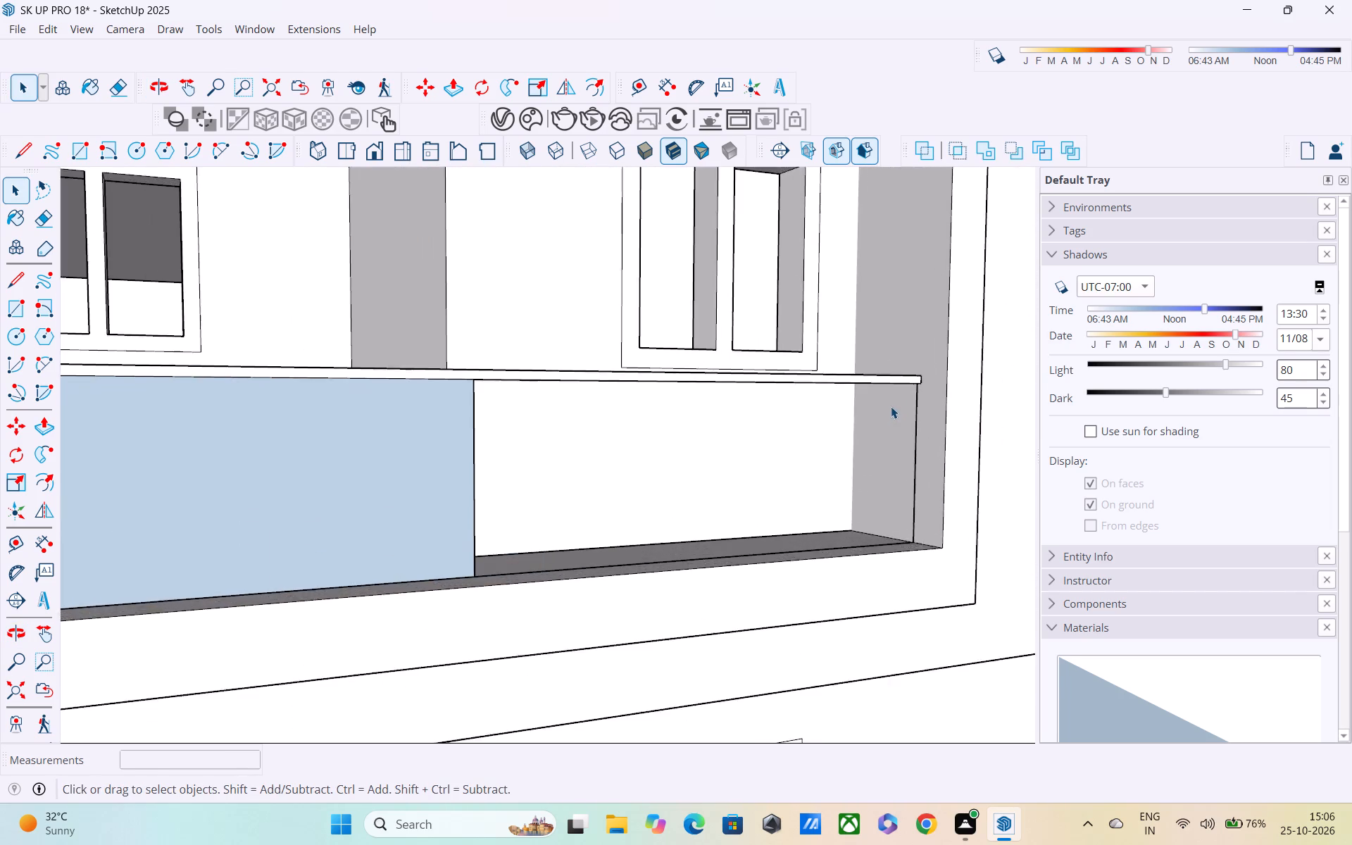
scroll(891, 406, "up", 3)
middle_click_drag(891, 394, 1009, 389)
scroll(759, 475, "up", 4)
middle_click_drag(791, 427, 863, 391)
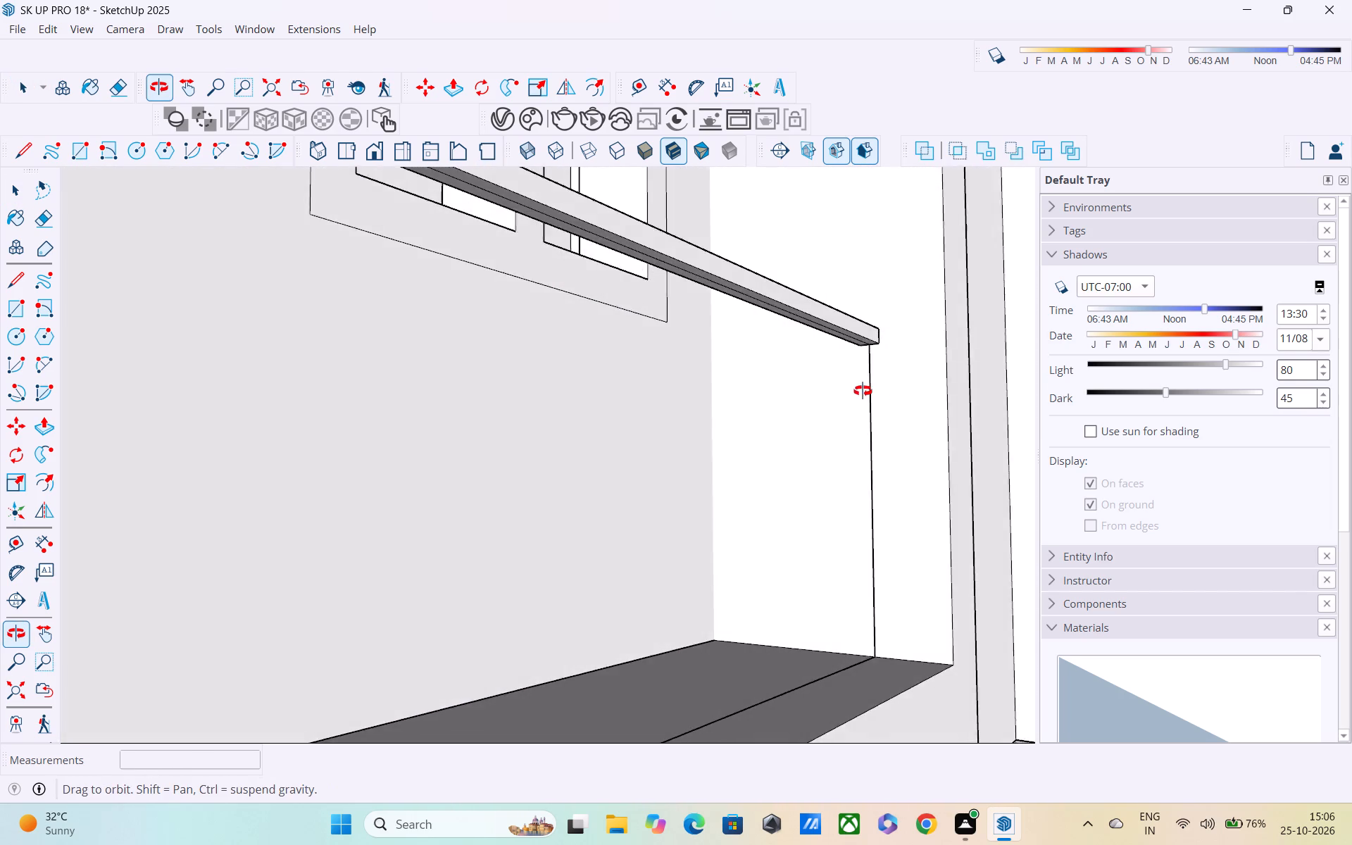
middle_click_drag(863, 391, 906, 426)
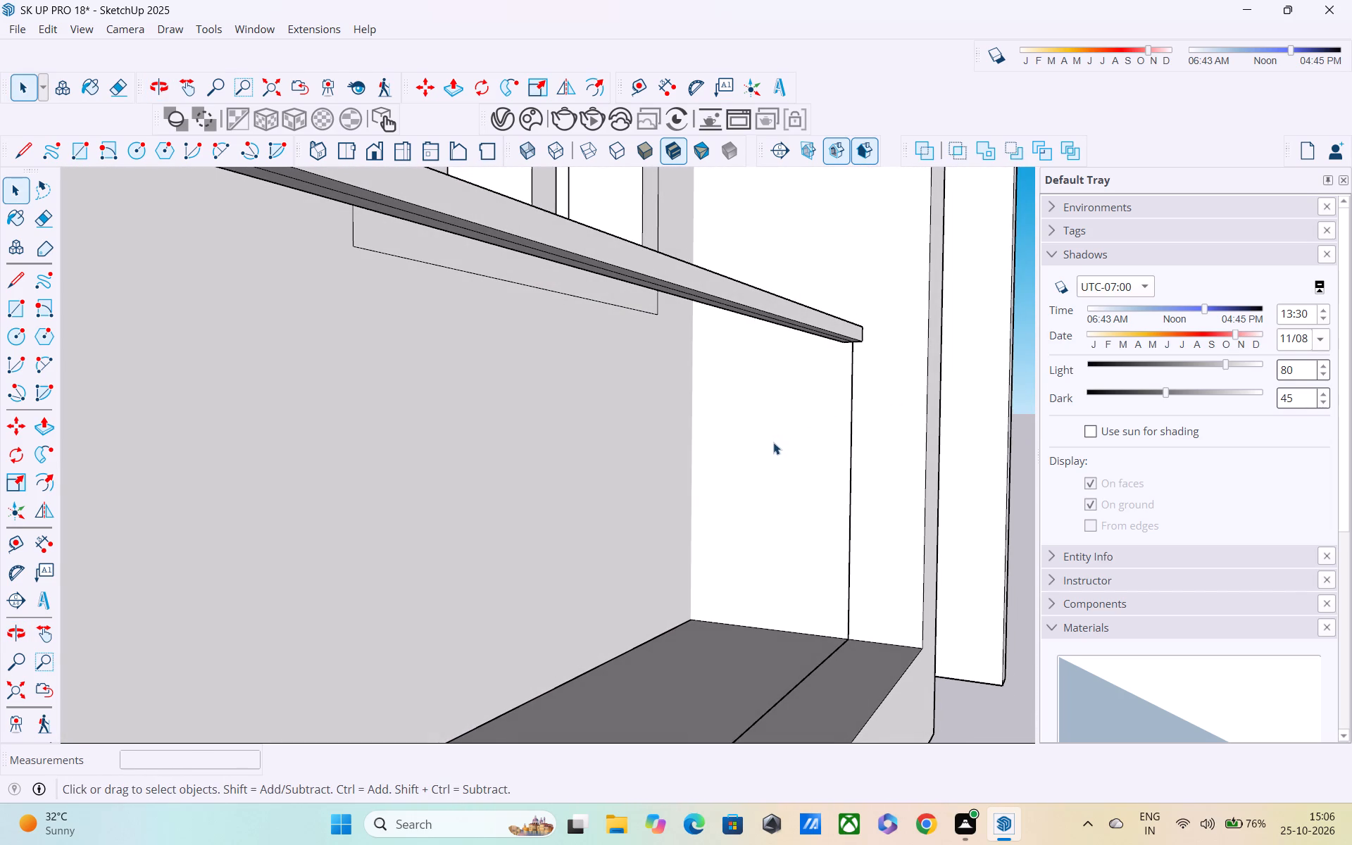
middle_click_drag(768, 443, 468, 537)
scroll(463, 537, "down", 5)
middle_click_drag(511, 522, 920, 375)
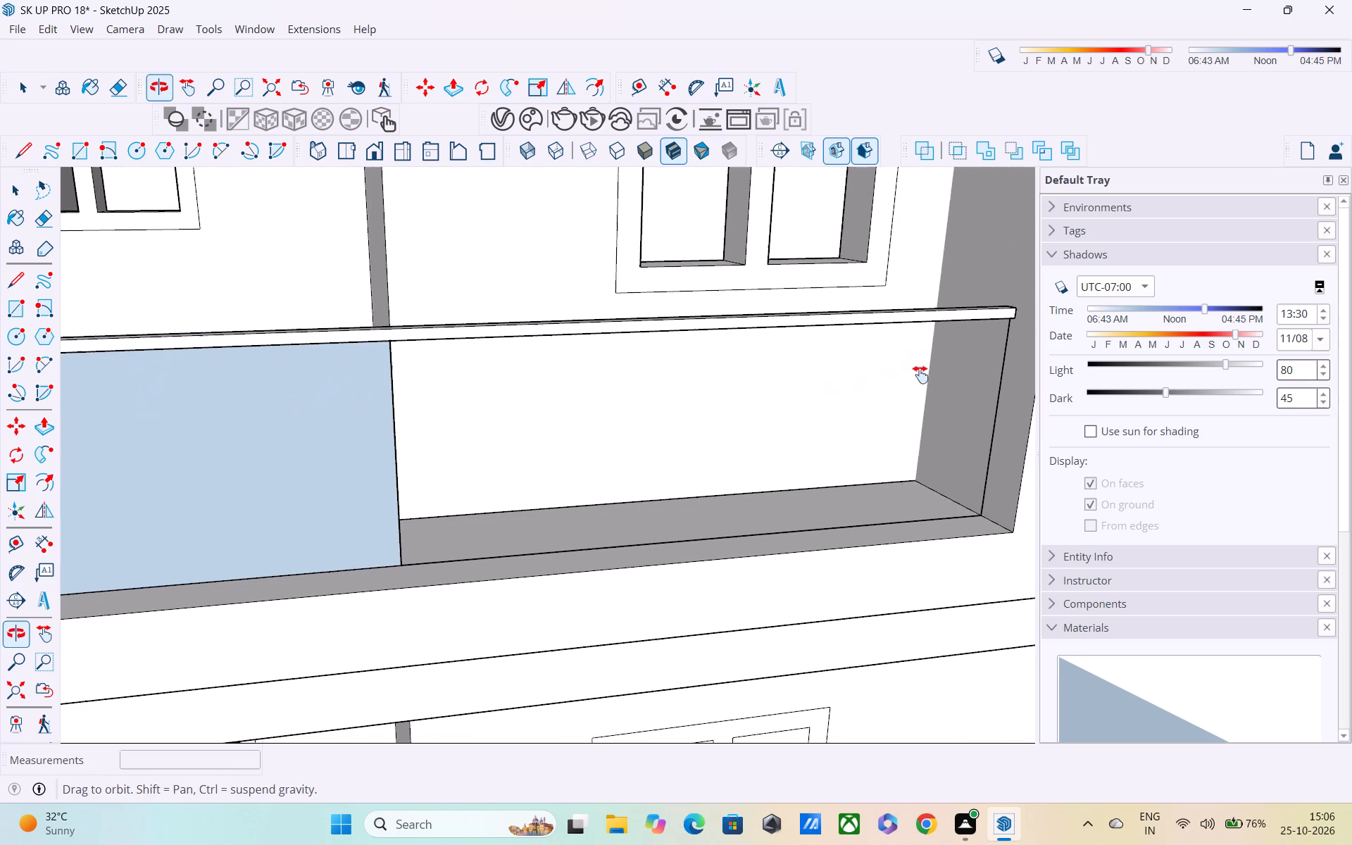
middle_click_drag(920, 375, 921, 375)
middle_click_drag(470, 565, 182, 544)
Draw a small rectangle, about 5/8" by 1/4", on the balcony floor at the foot of the remaining panel's cut edge.
left_click(318, 427)
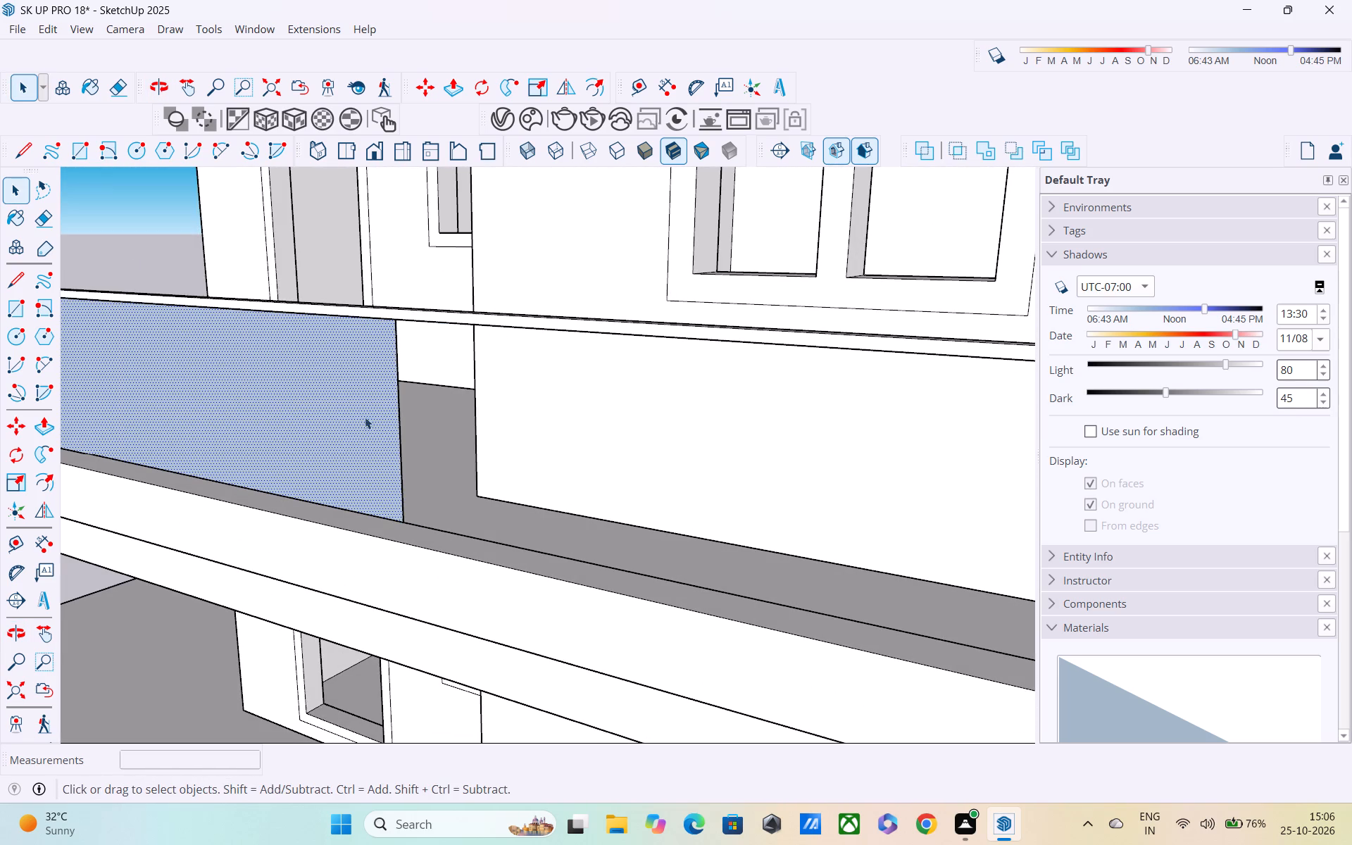
middle_click_drag(403, 422, 204, 453)
scroll(402, 412, "up", 7)
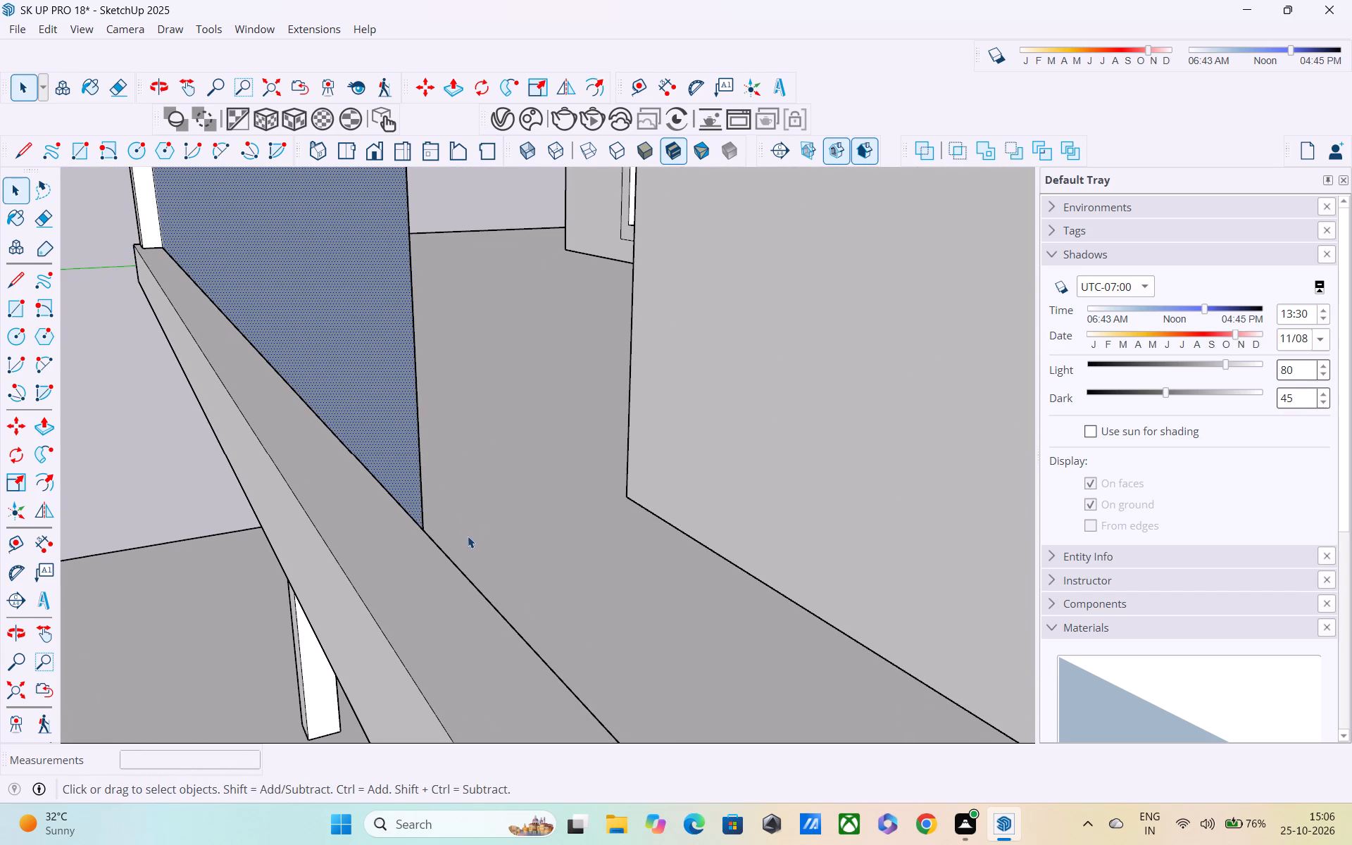
key("r")
scroll(423, 541, "up", 6)
left_click(422, 534)
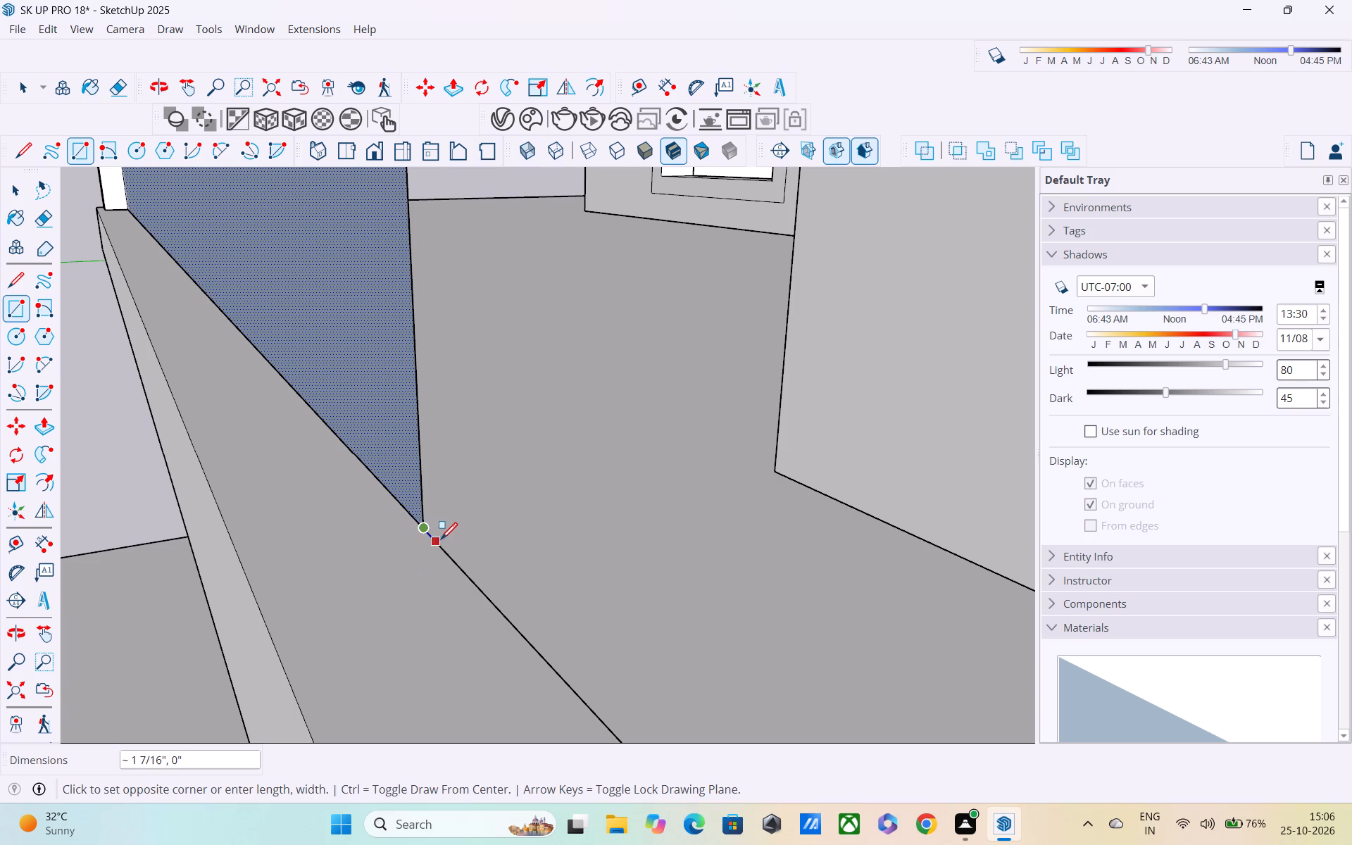
scroll(446, 549, "up", 12)
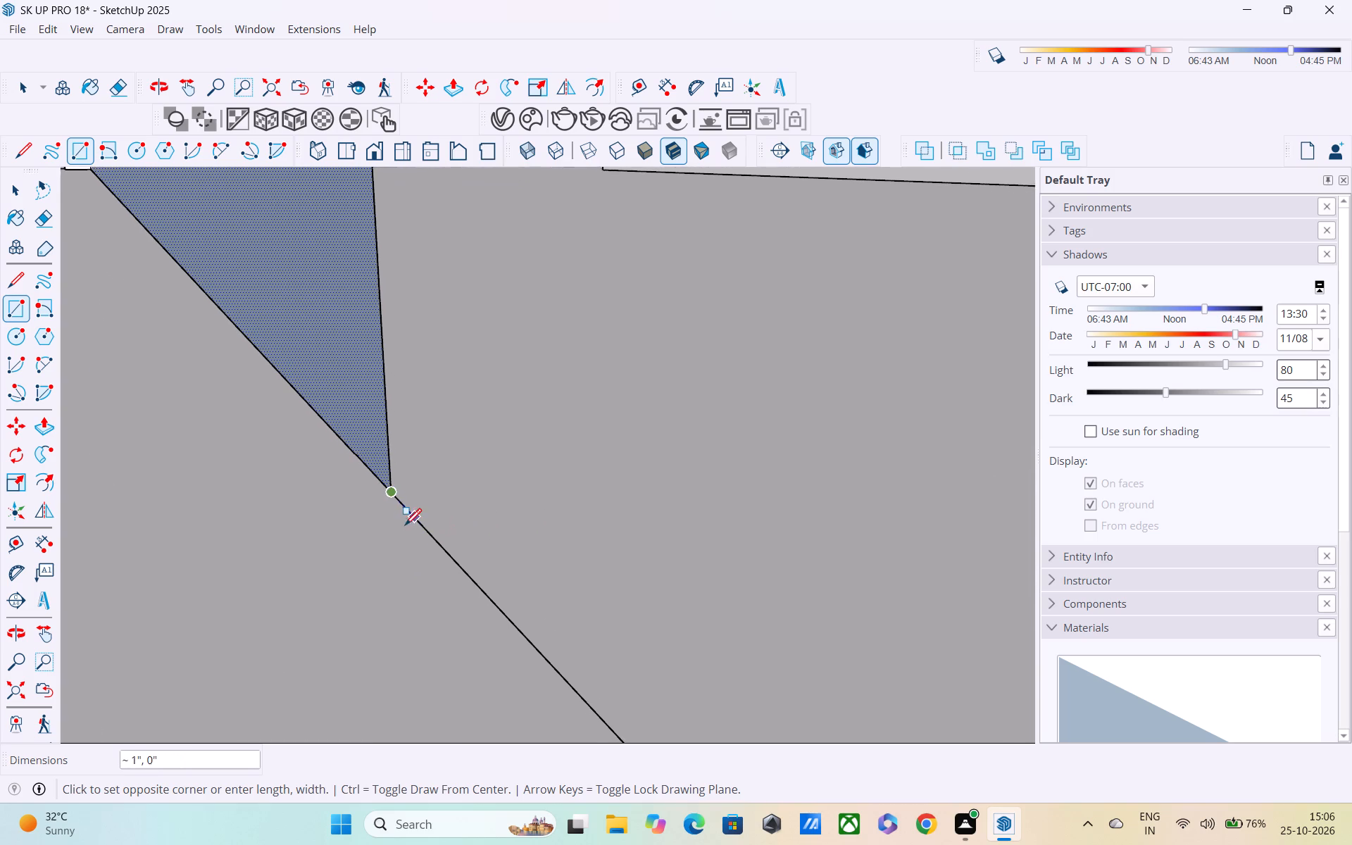
scroll(405, 527, "up", 6)
key("Escape")
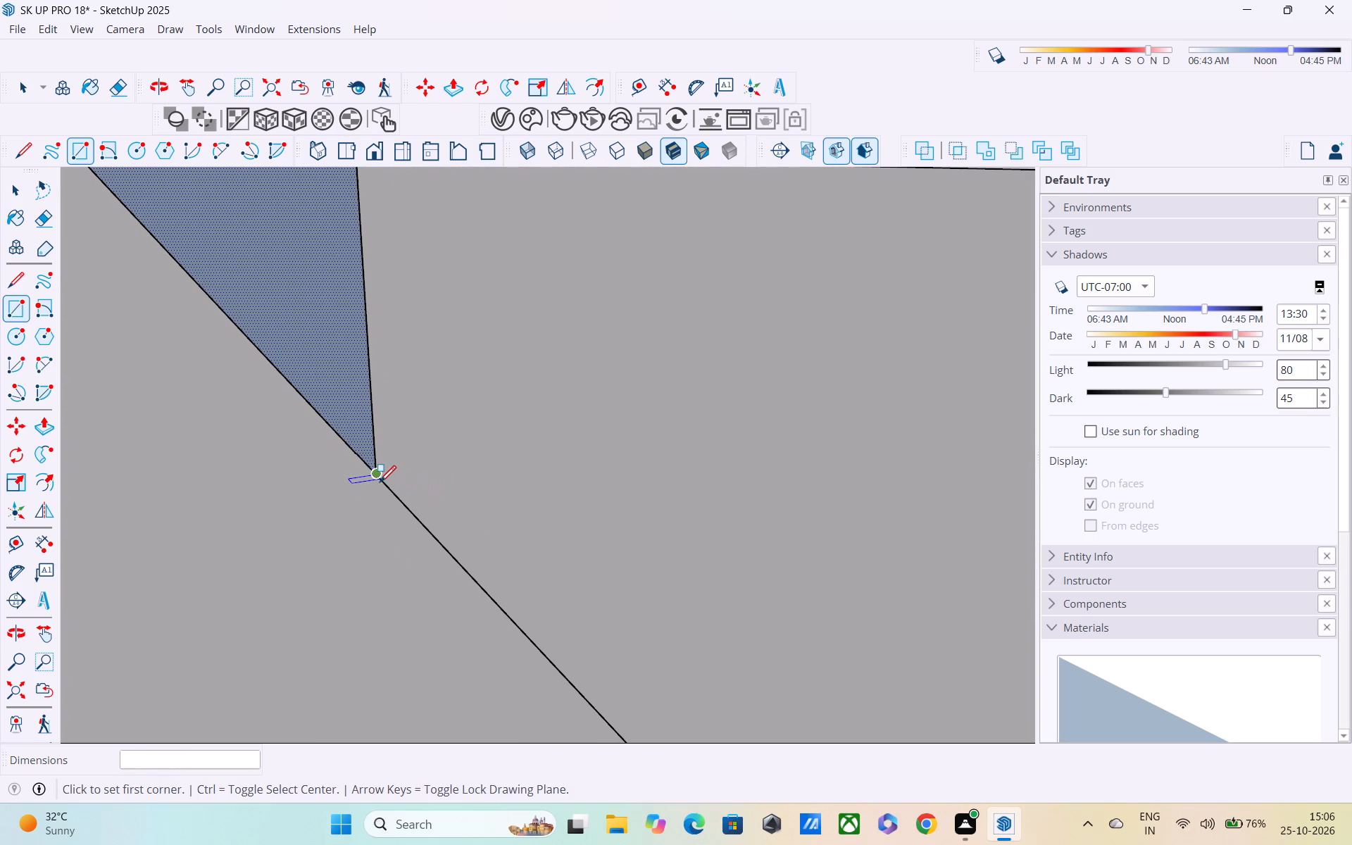
left_click(378, 482)
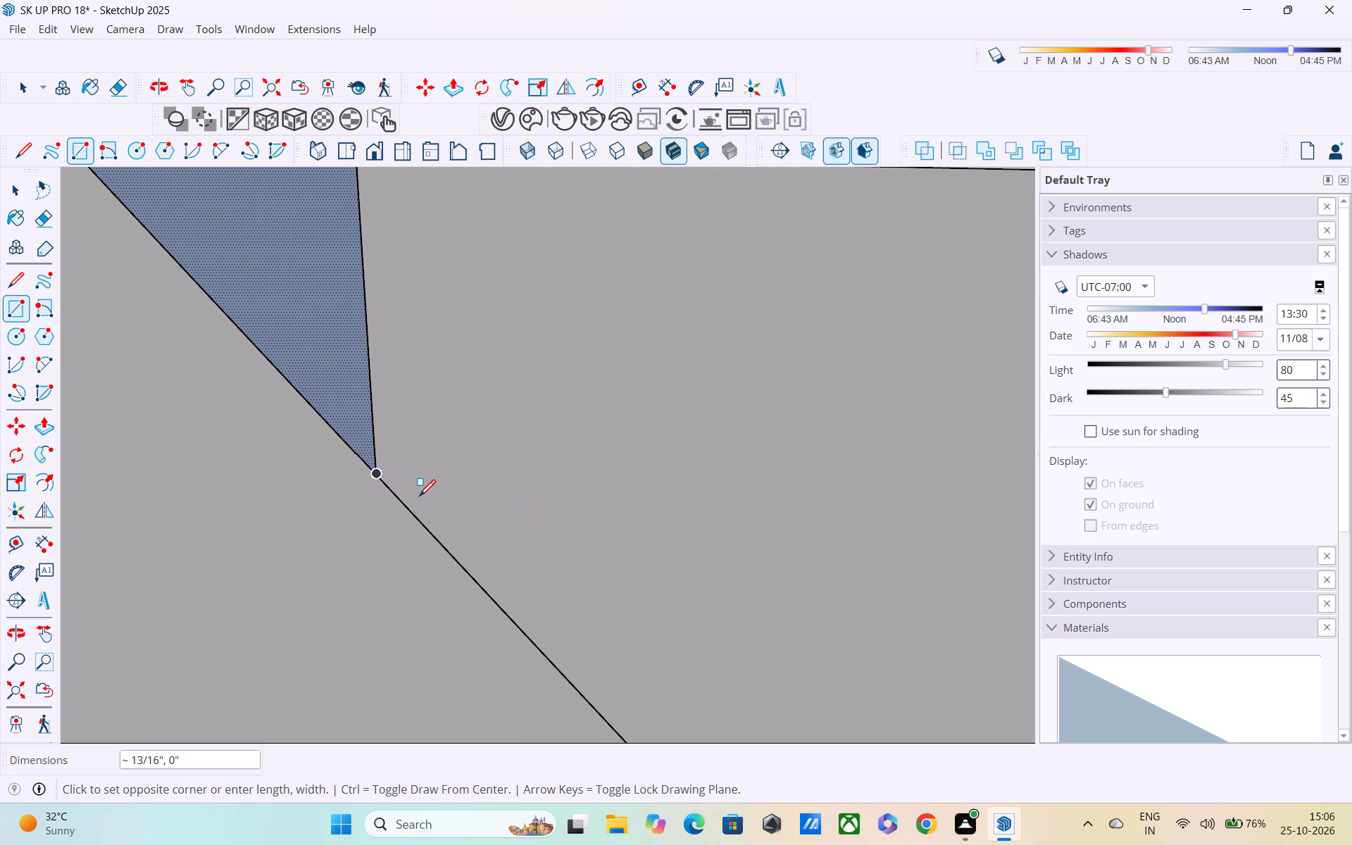
left_click(367, 508)
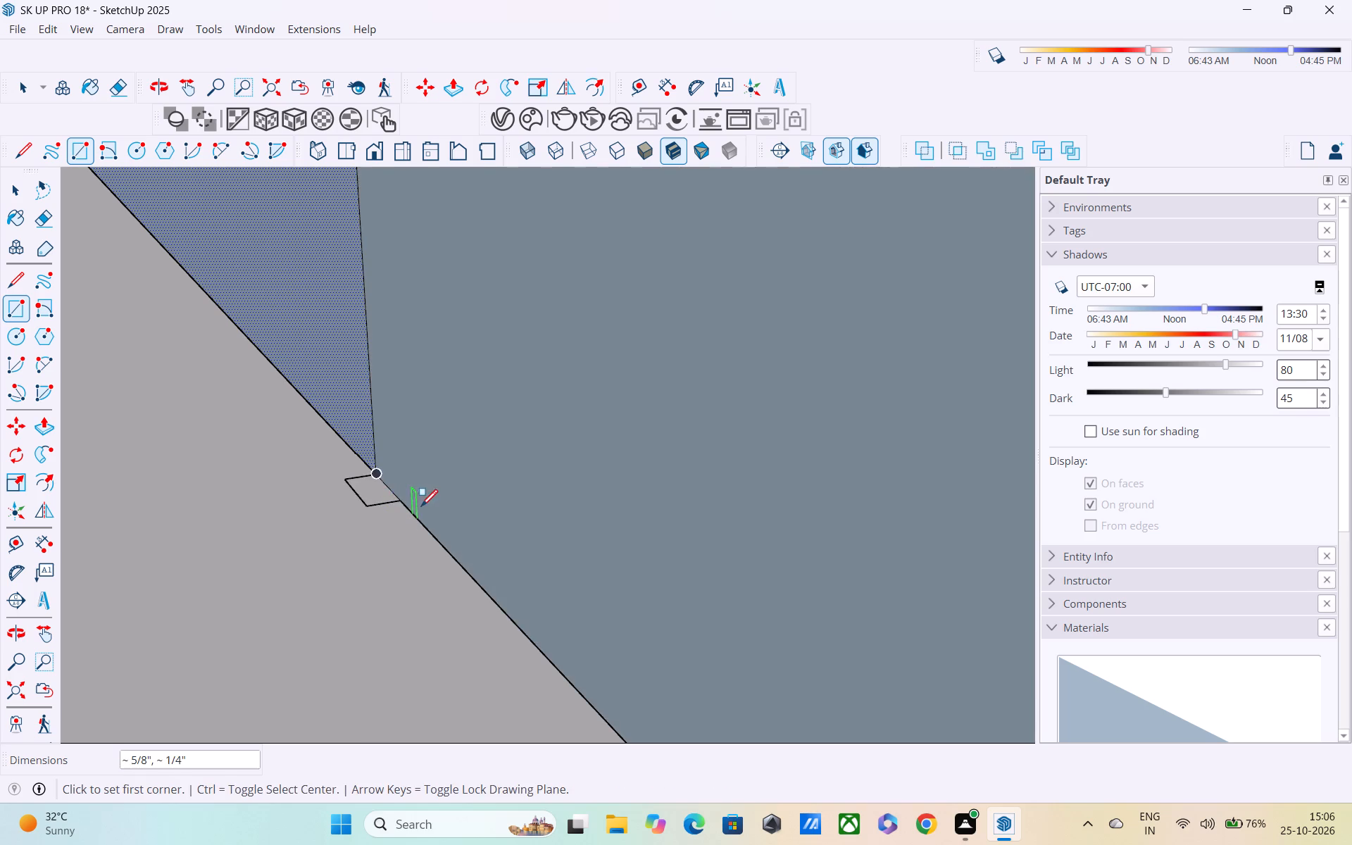
Trace a line from the panel's bottom corner along the small rectangle's edge on the balcony floor.
scroll(421, 508, "up", 1)
middle_click_drag(422, 508, 565, 465)
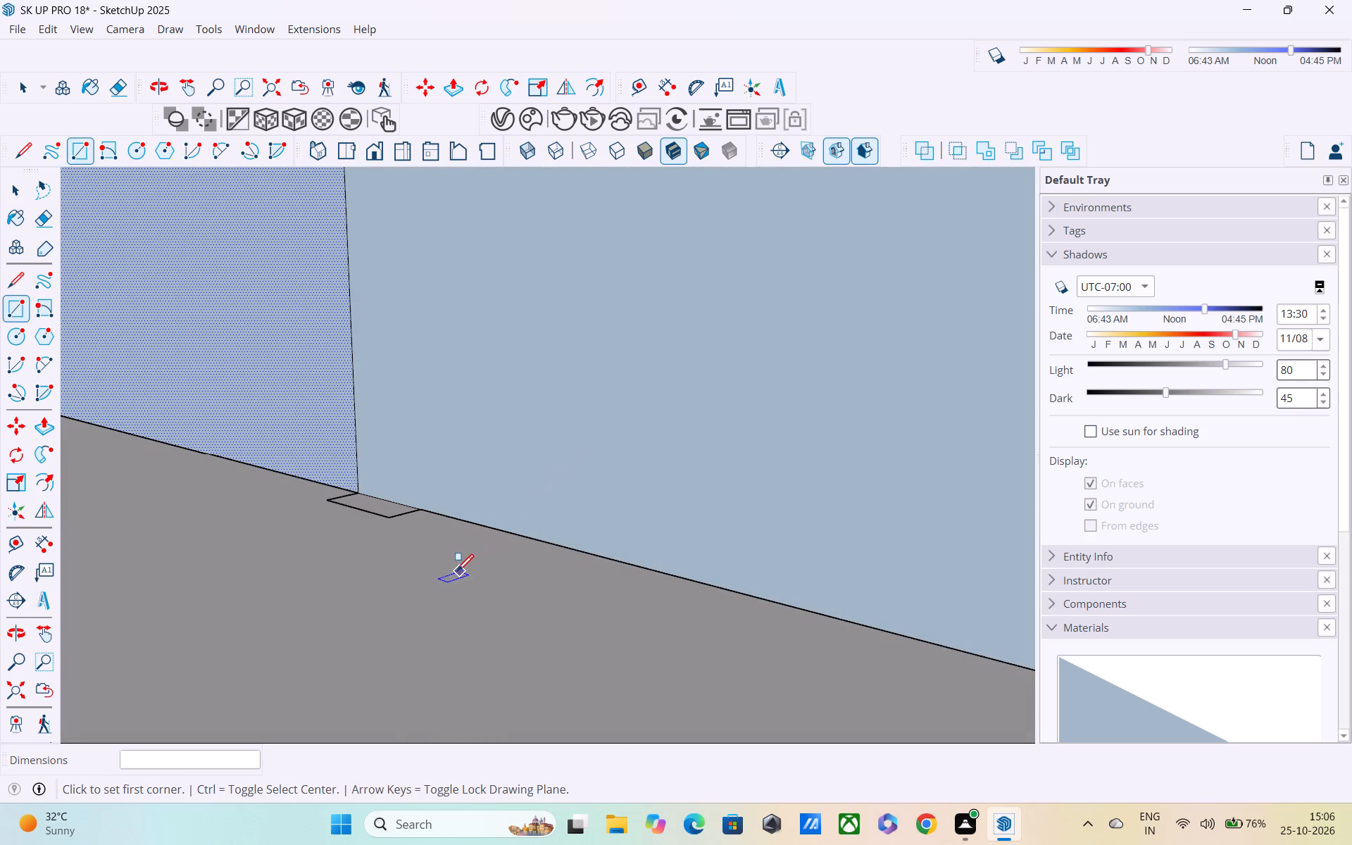
key("l")
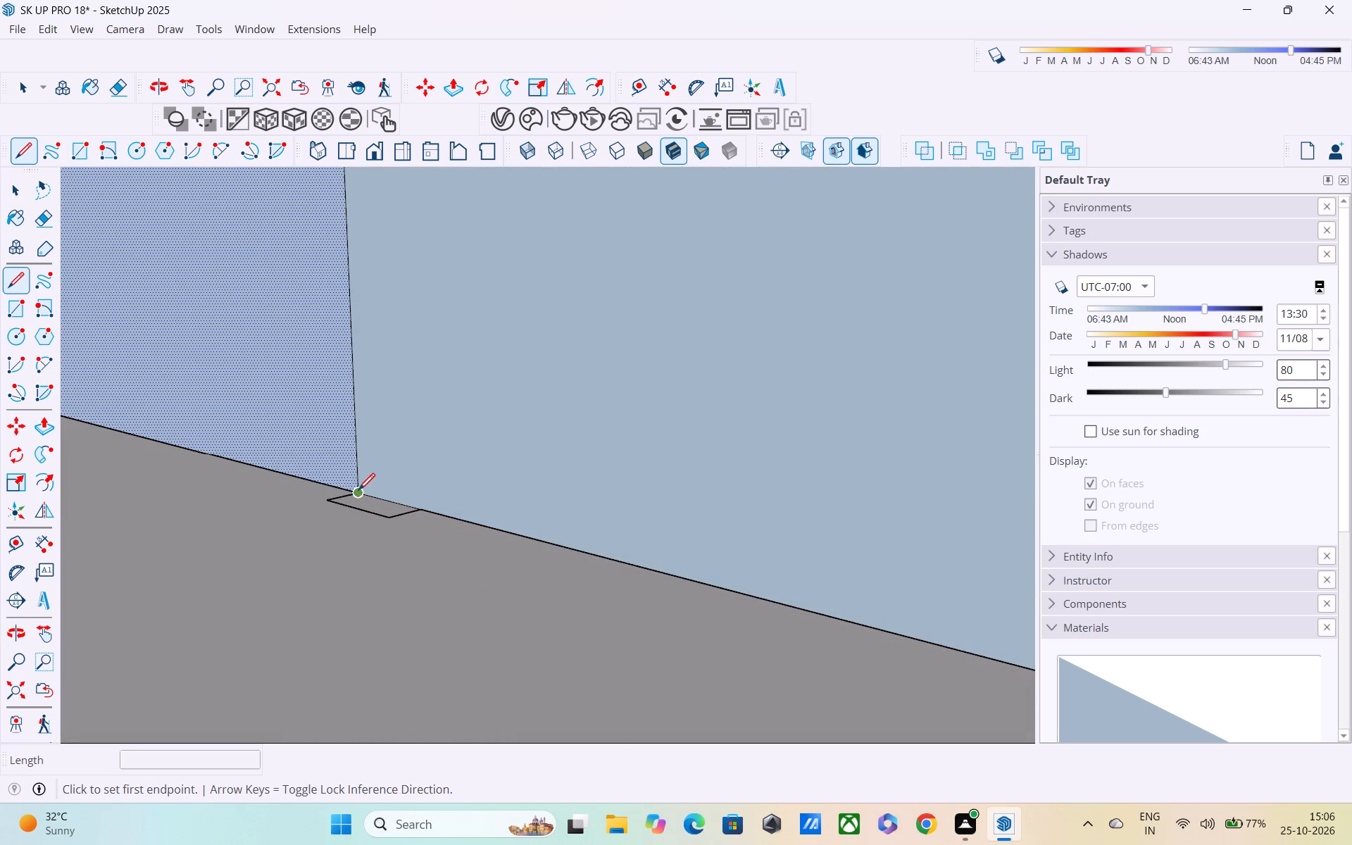
left_click(358, 492)
left_click(418, 518)
Delete the face filling the open span between the small rectangle and the far side wall.
key("space")
left_click(543, 433)
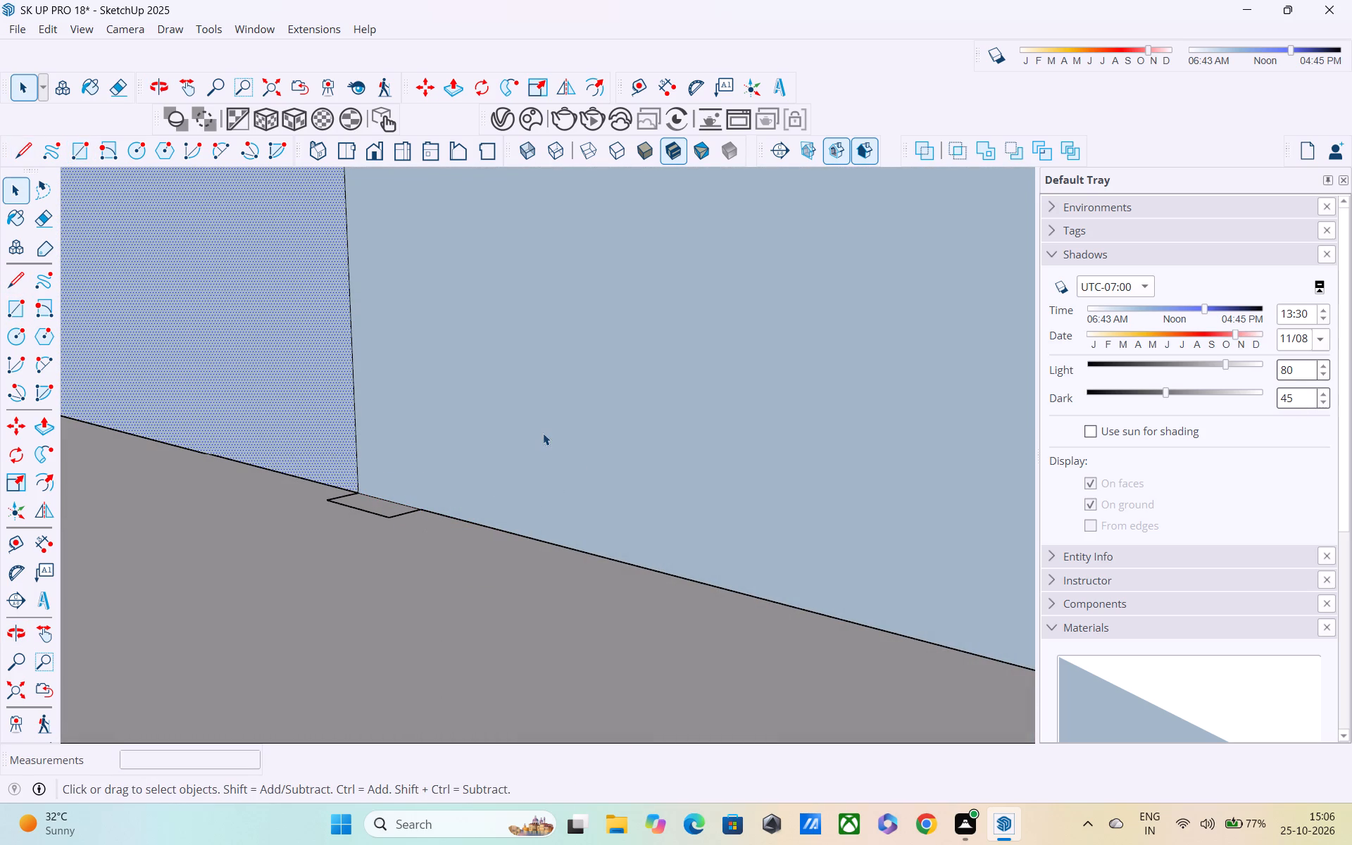
key("Delete")
Push/Pull the small floor rectangle up to the handrail's underside, forming a thin vertical post beside the panel.
middle_click_drag(549, 480, 529, 622)
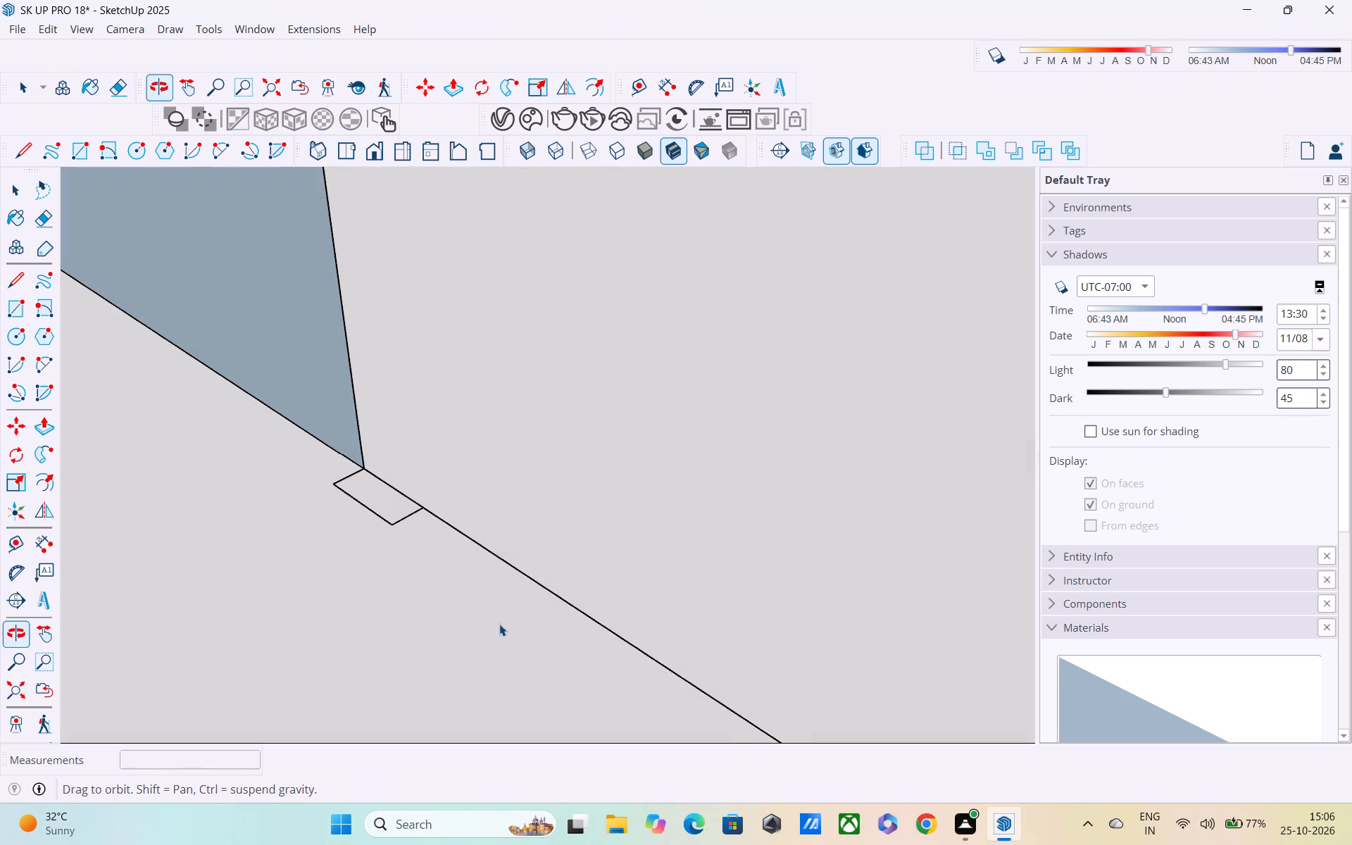
key("o")
key("p")
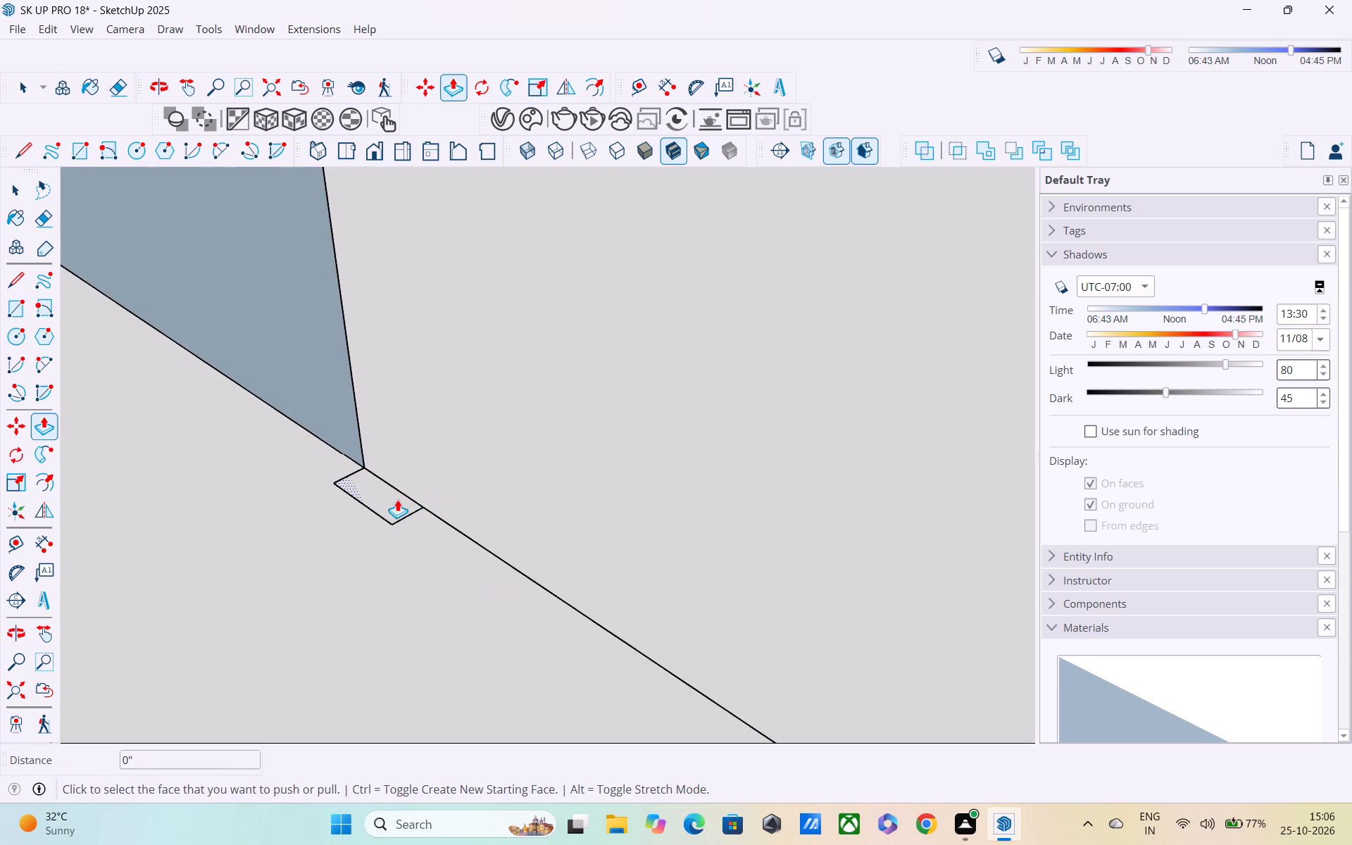
left_click(397, 499)
scroll(390, 423, "down", 5)
middle_click_drag(413, 359, 527, 196)
scroll(510, 249, "down", 4)
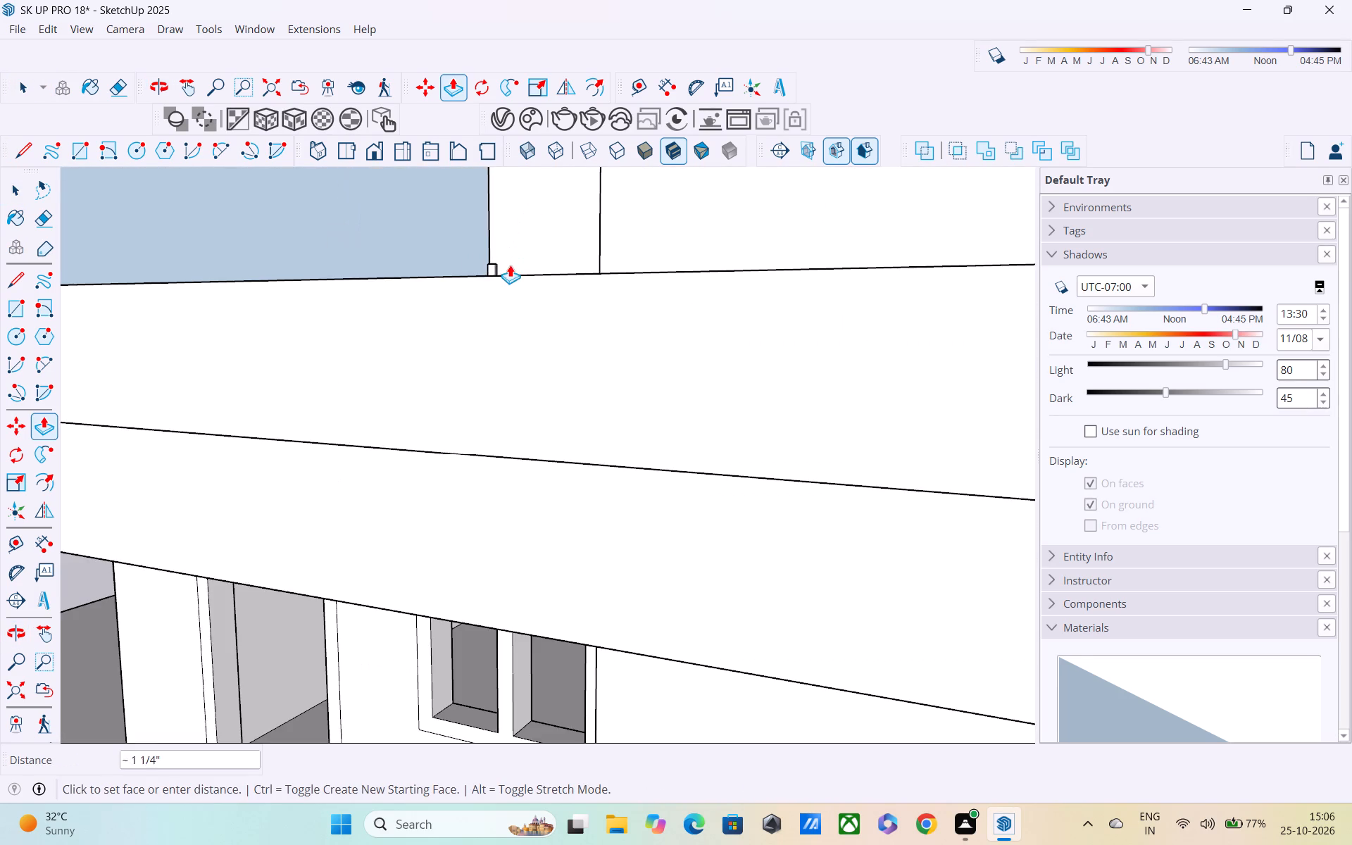
scroll(510, 265, "down", 1)
middle_click_drag(507, 271, 508, 585, "shift")
middle_click_drag(511, 549, 511, 382)
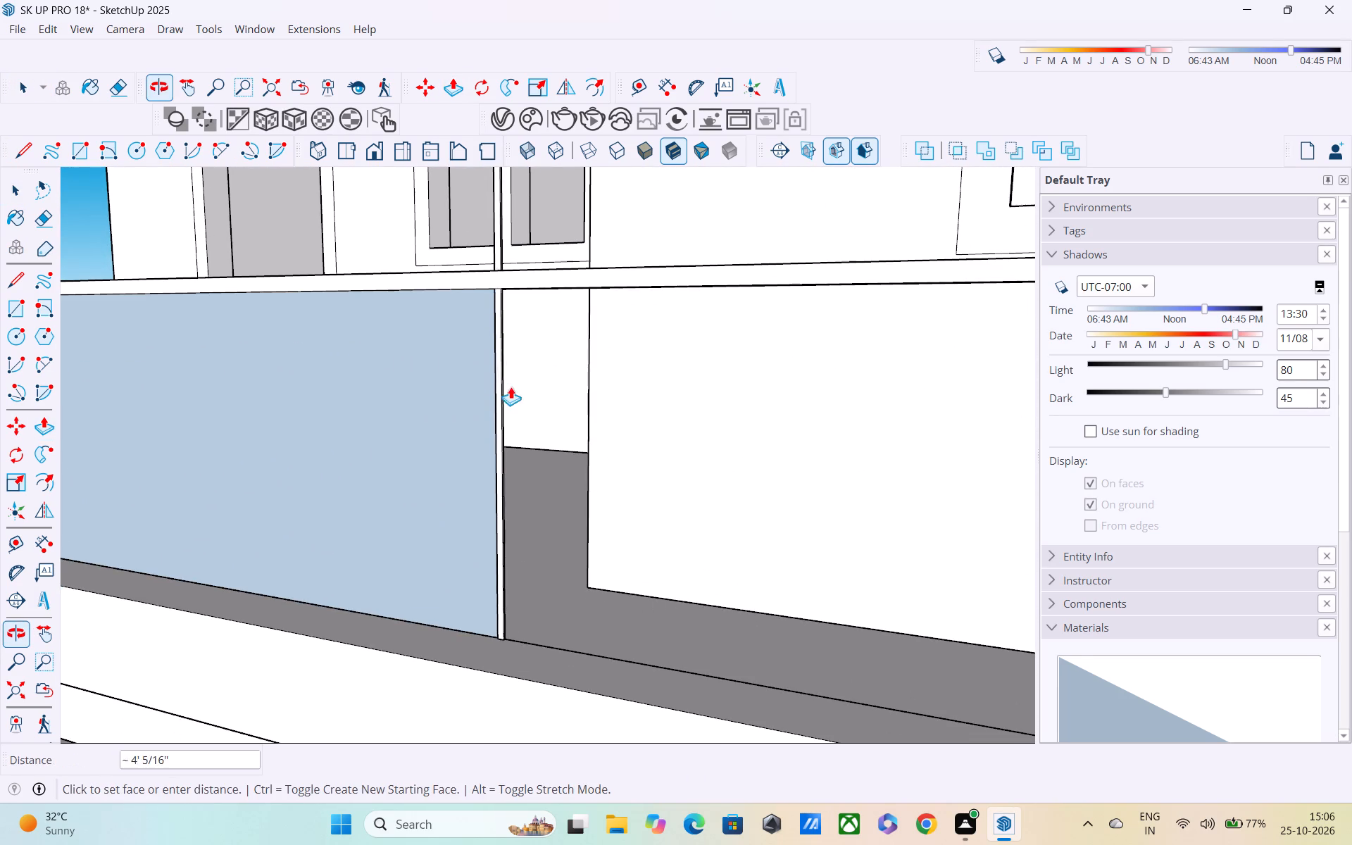
left_click(497, 288)
Draw a small rectangle, about 2 7/16" by 1 13/16", on the far side wall just below the handrail, straddling the panel's end line.
middle_click_drag(561, 396, 563, 421)
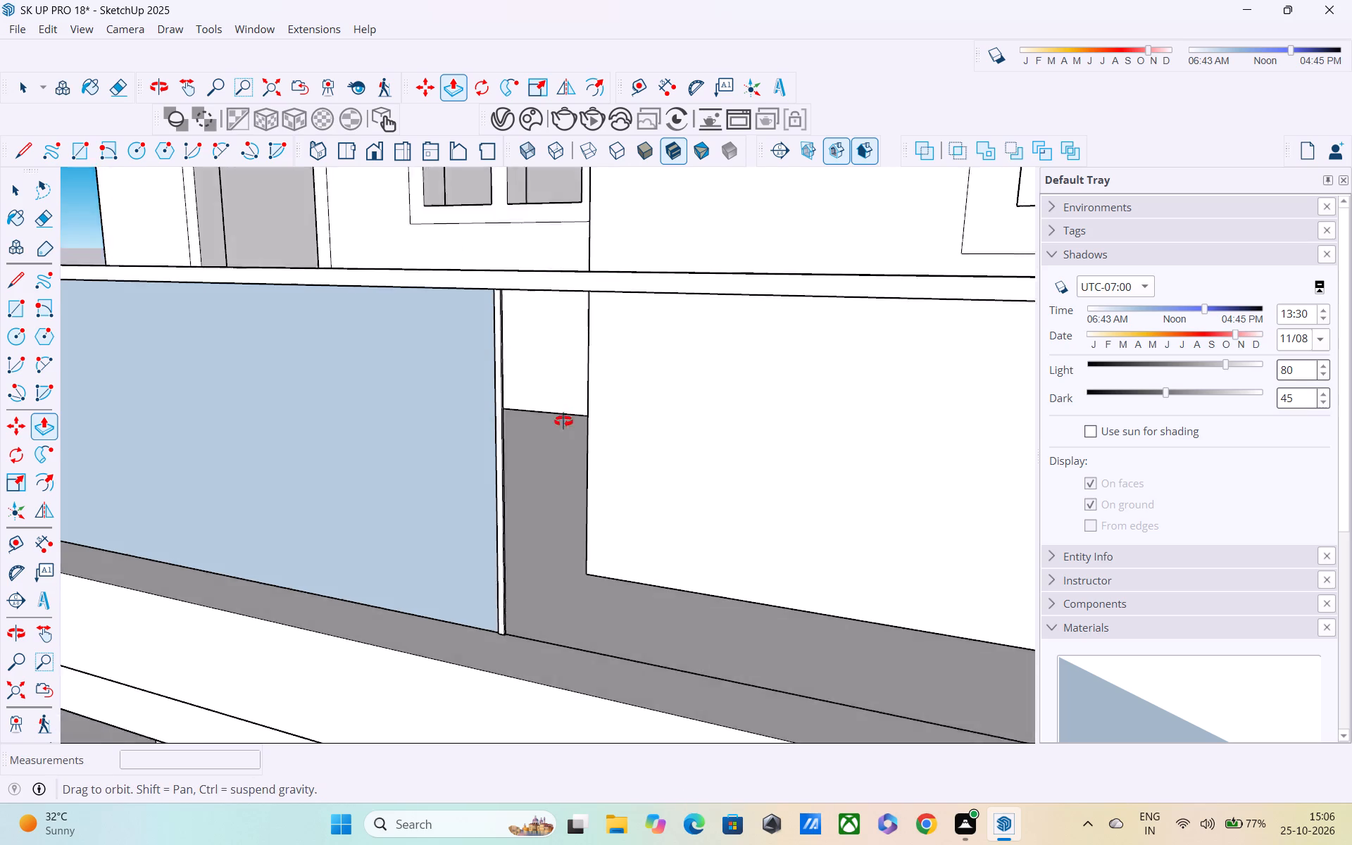
middle_click_drag(563, 421, 458, 453)
scroll(545, 494, "up", 4)
middle_click_drag(551, 501, 694, 512)
scroll(694, 509, "down", 4)
middle_click_drag(694, 508, 377, 465)
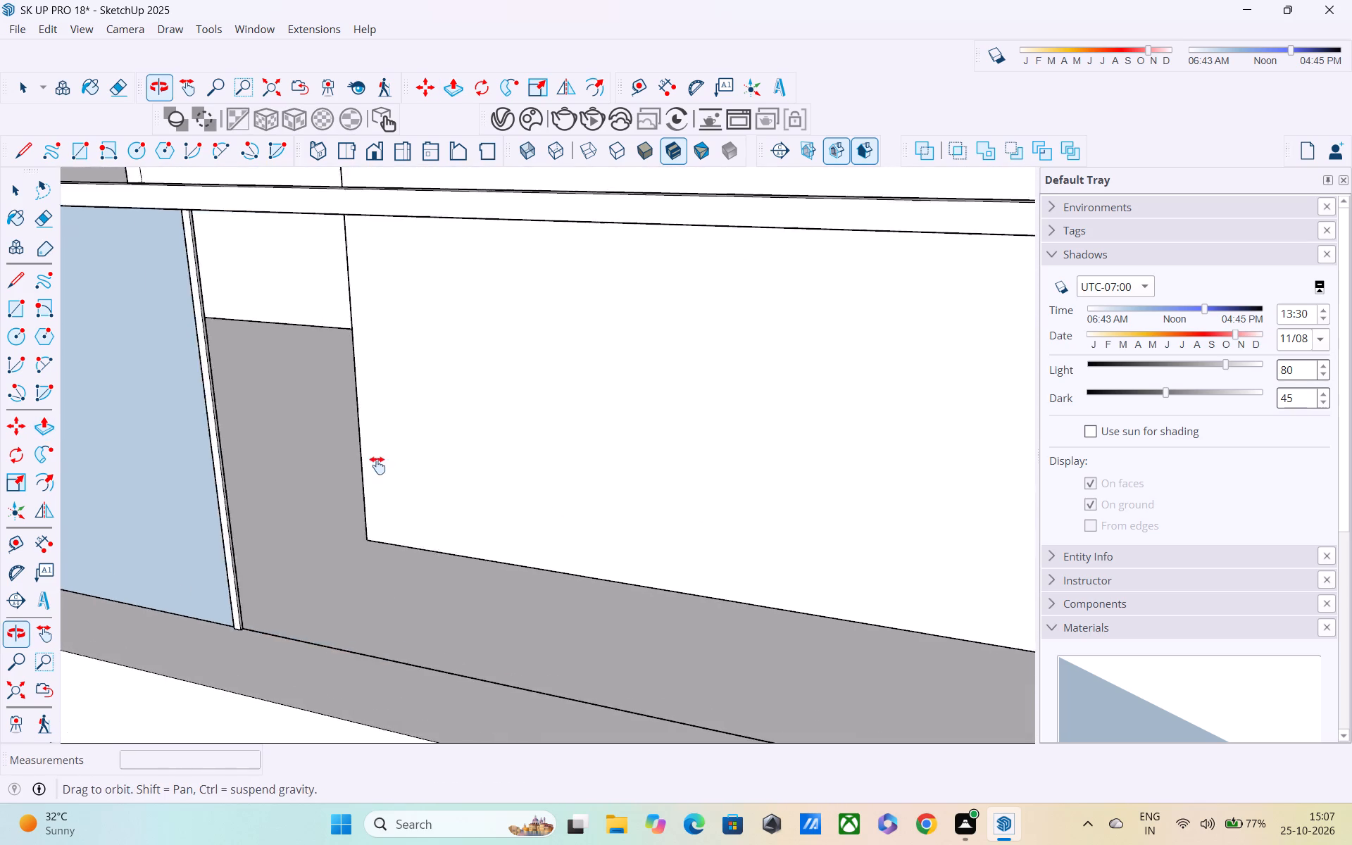
middle_click_drag(377, 465, 343, 445)
scroll(373, 442, "down", 5)
middle_click_drag(564, 478, 277, 453)
middle_click_drag(324, 451, 440, 443)
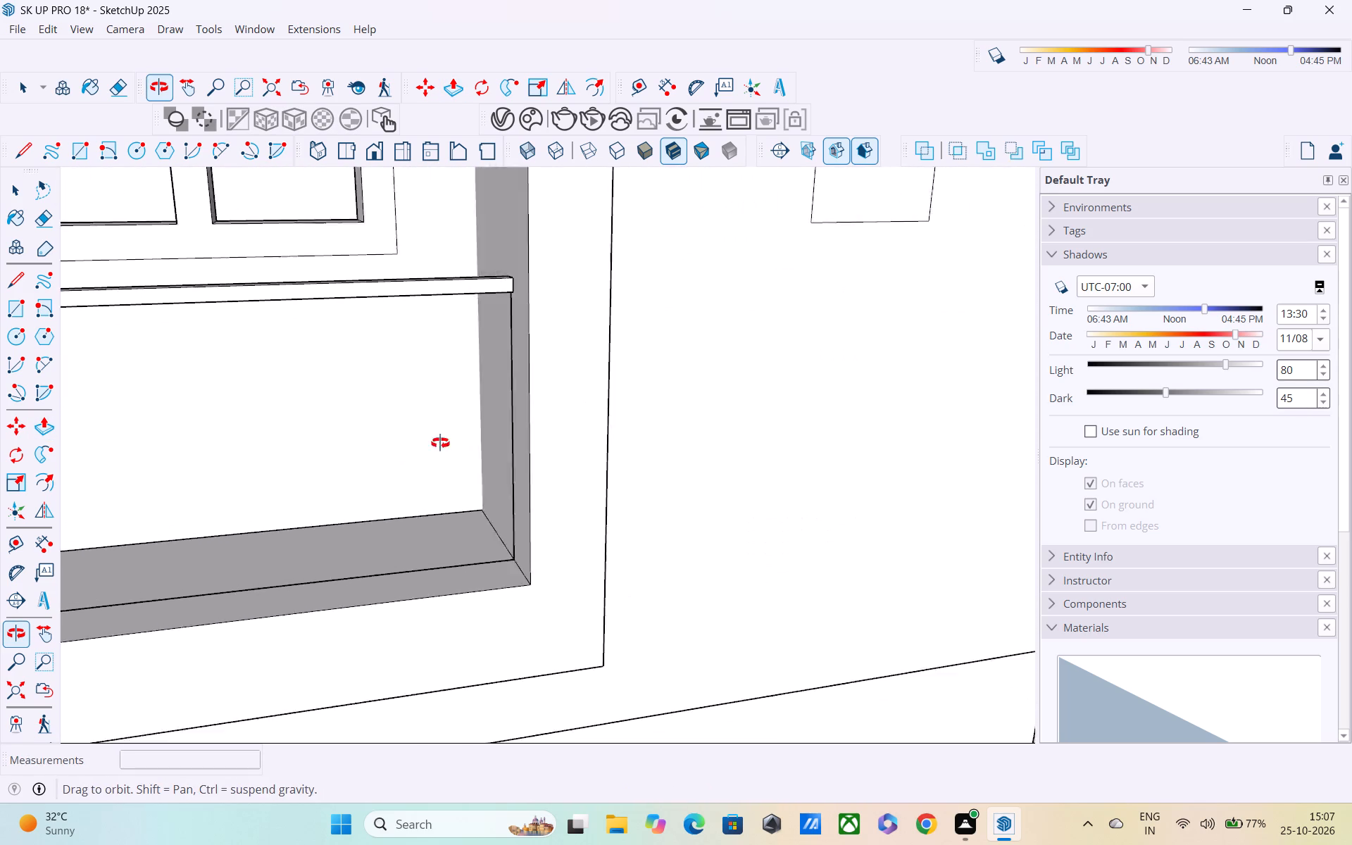
middle_click_drag(440, 443, 702, 370)
scroll(427, 346, "up", 4)
key("space")
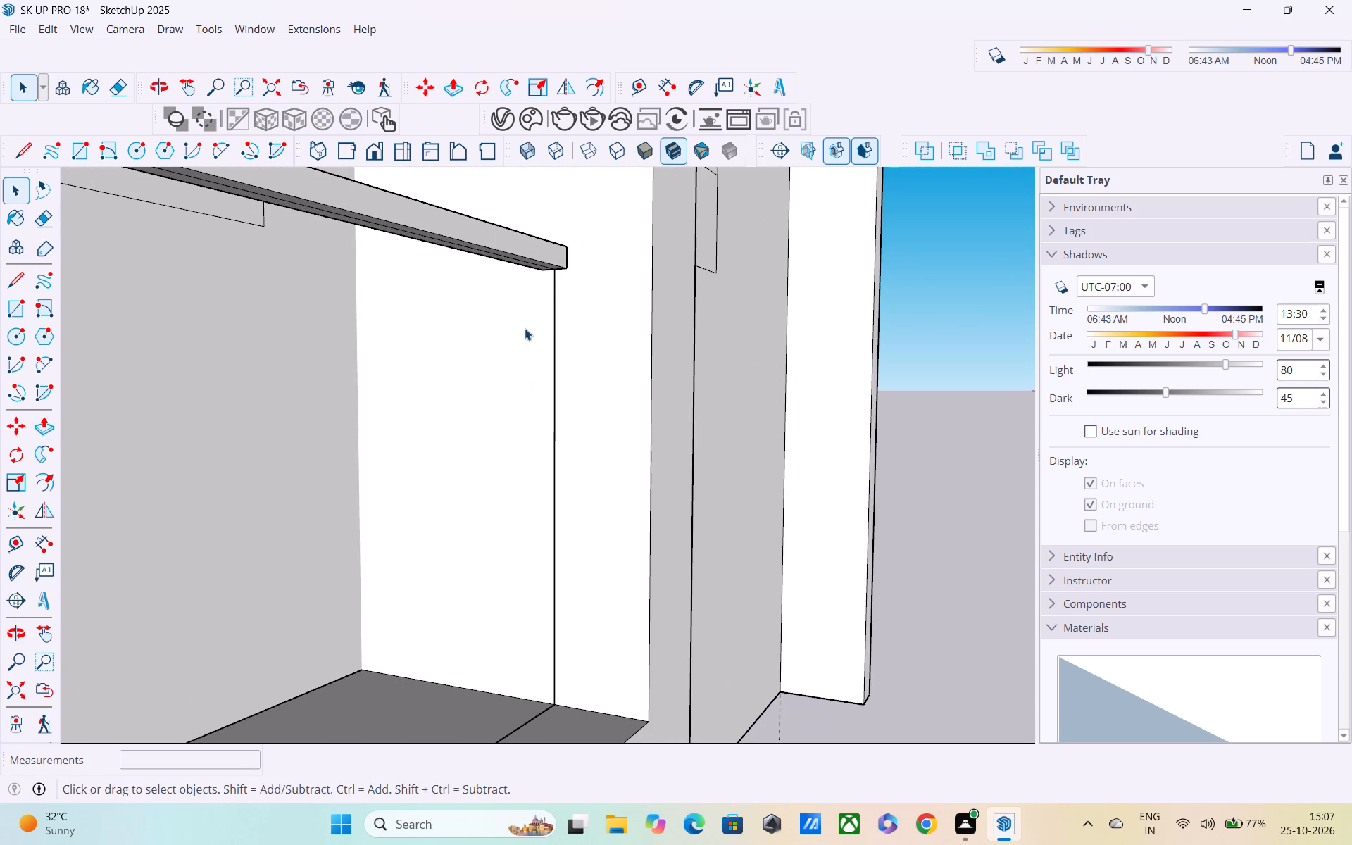
key("r")
scroll(547, 312, "up", 2)
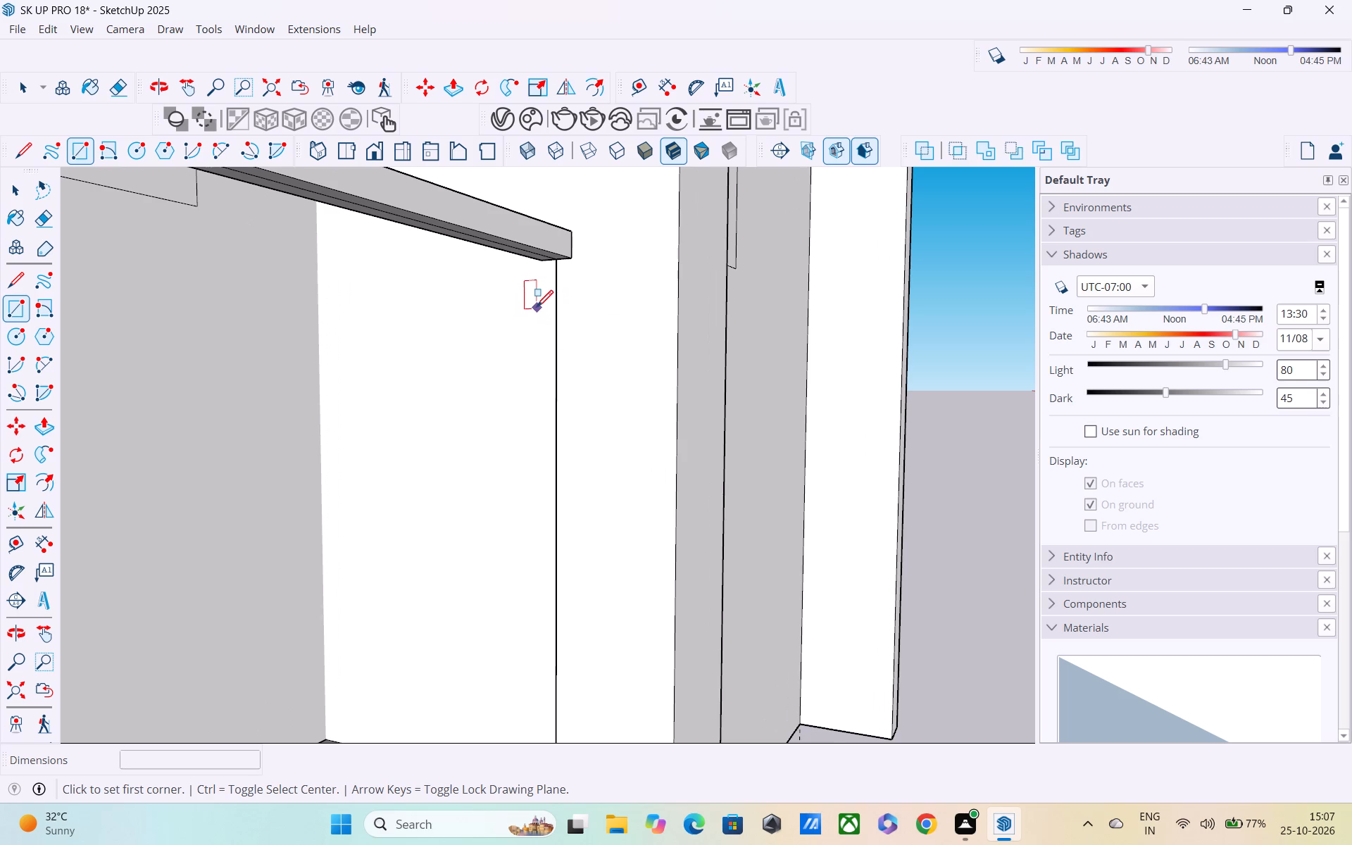
left_click(537, 308)
left_click(572, 337)
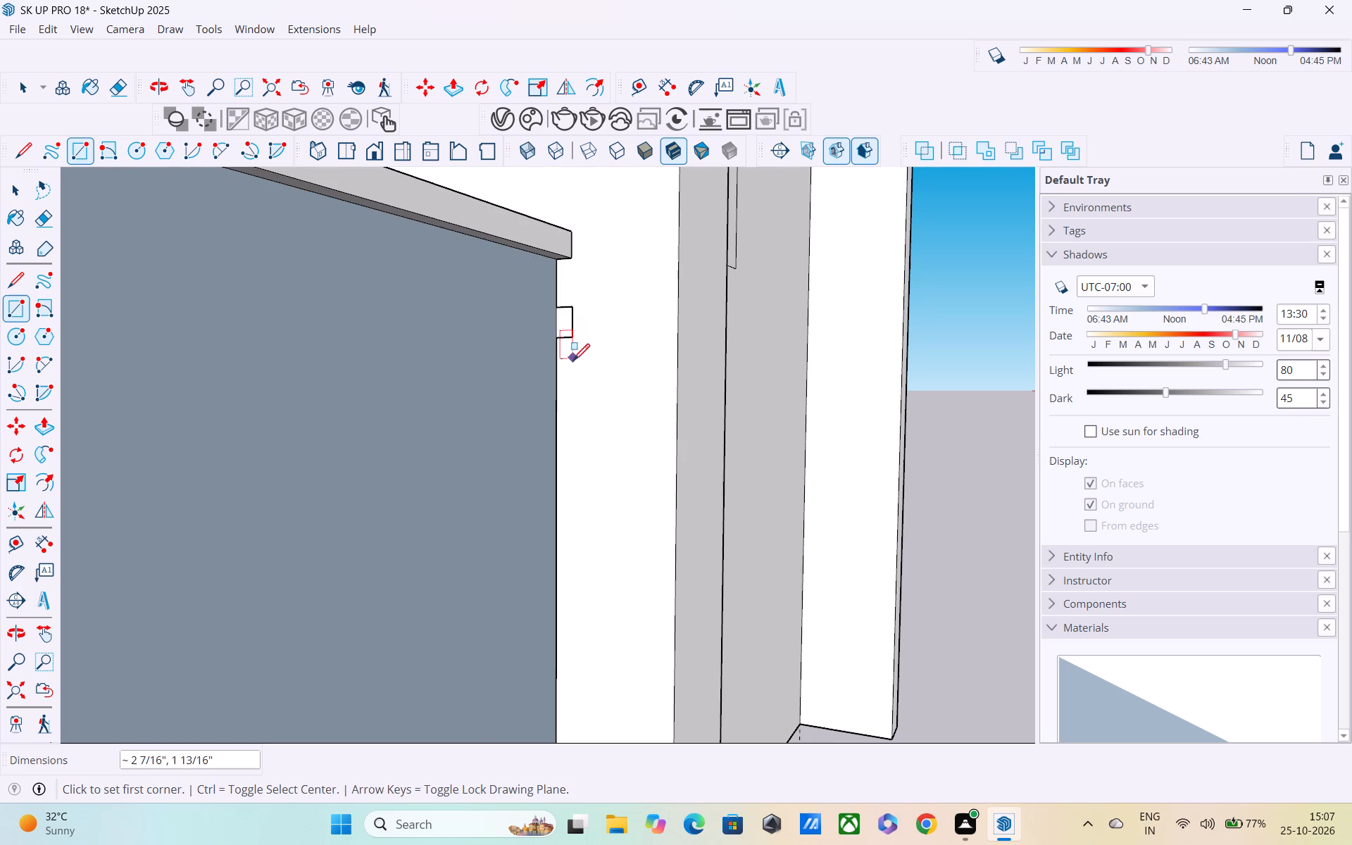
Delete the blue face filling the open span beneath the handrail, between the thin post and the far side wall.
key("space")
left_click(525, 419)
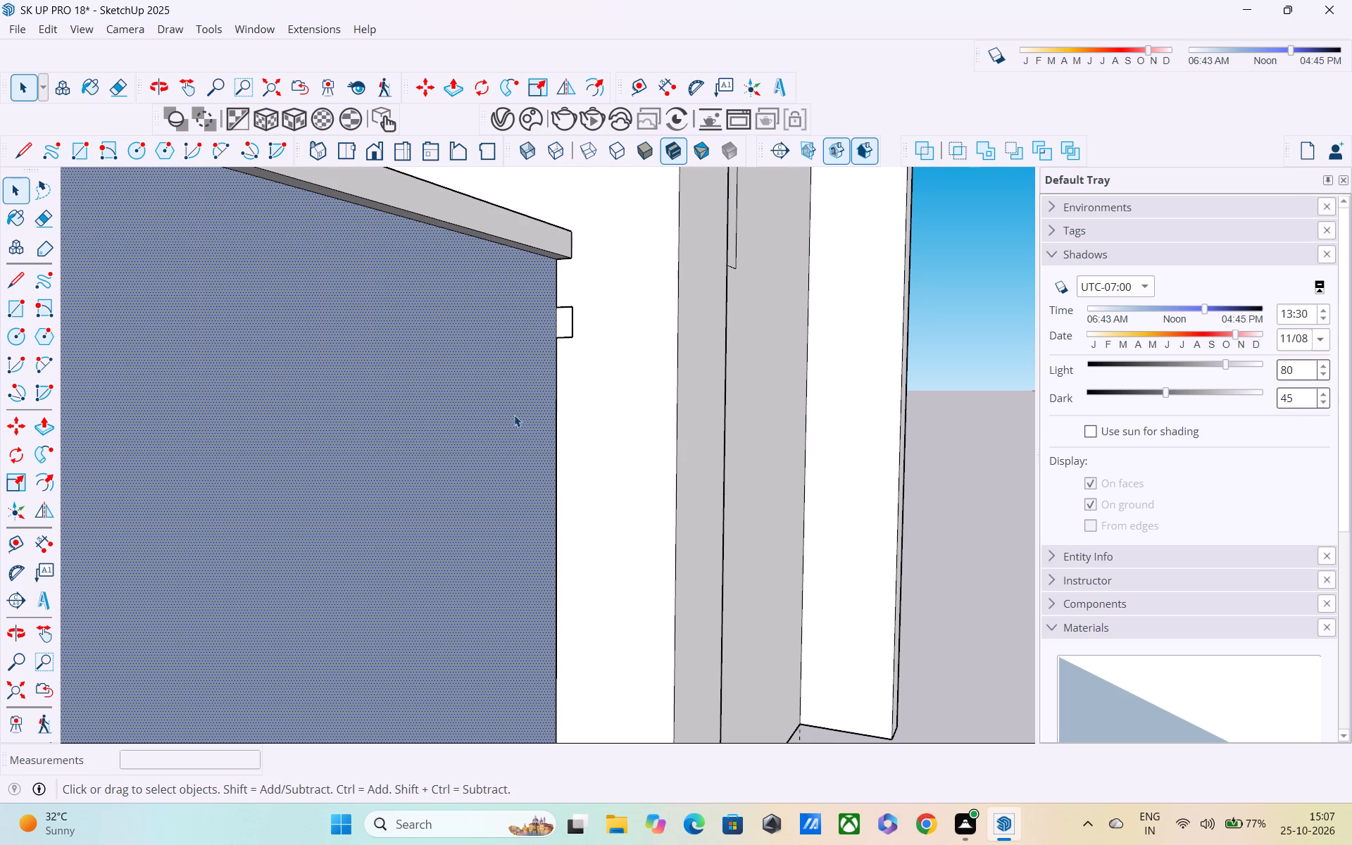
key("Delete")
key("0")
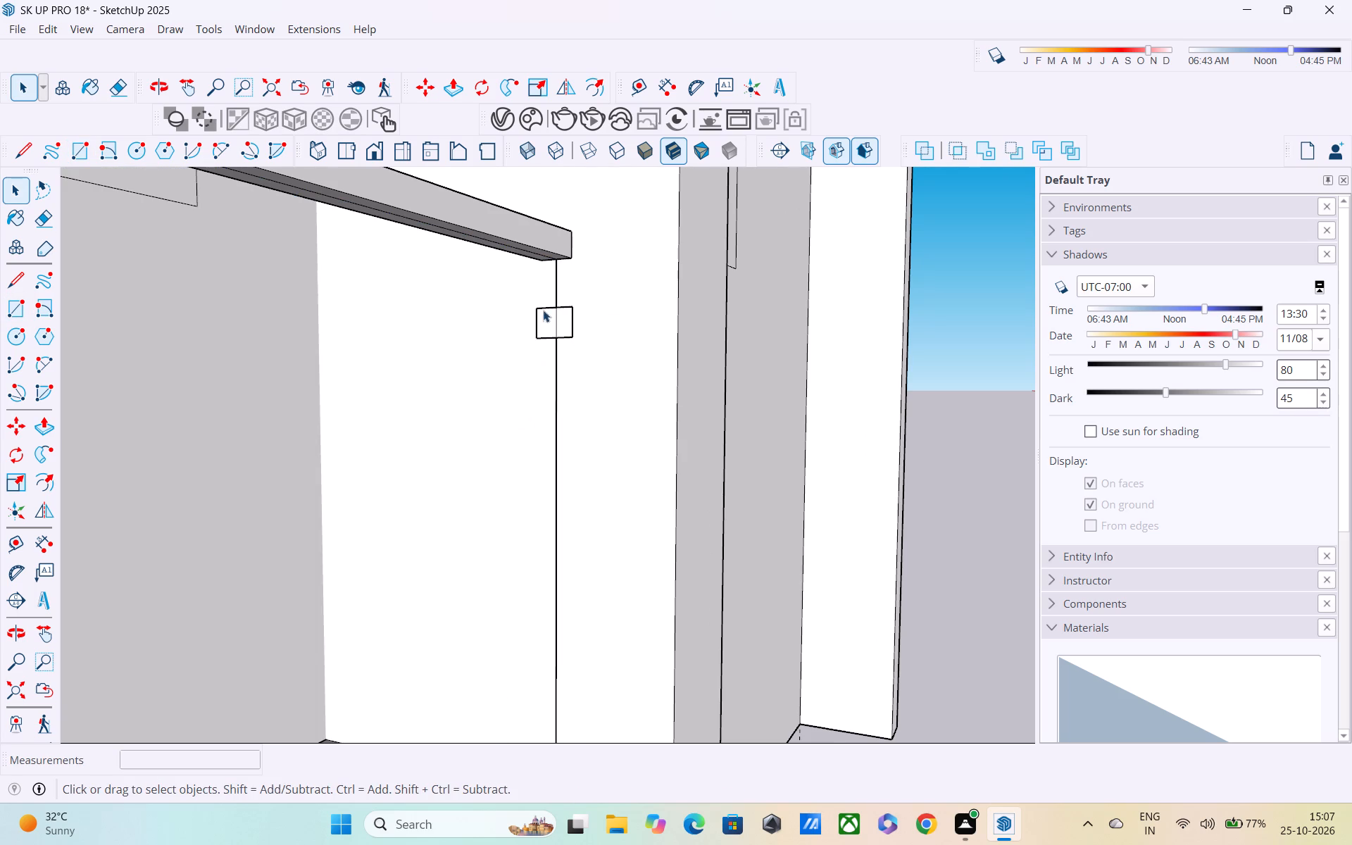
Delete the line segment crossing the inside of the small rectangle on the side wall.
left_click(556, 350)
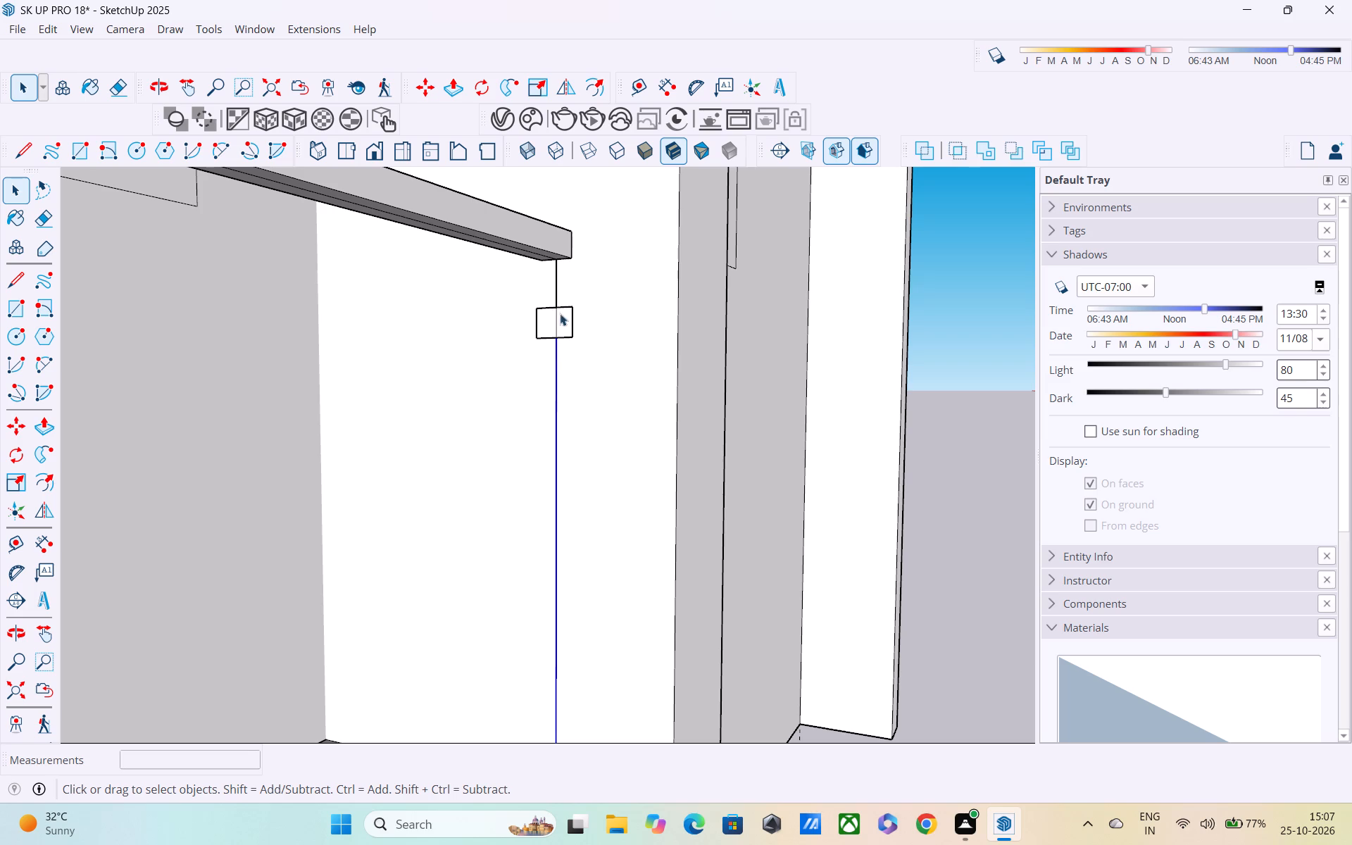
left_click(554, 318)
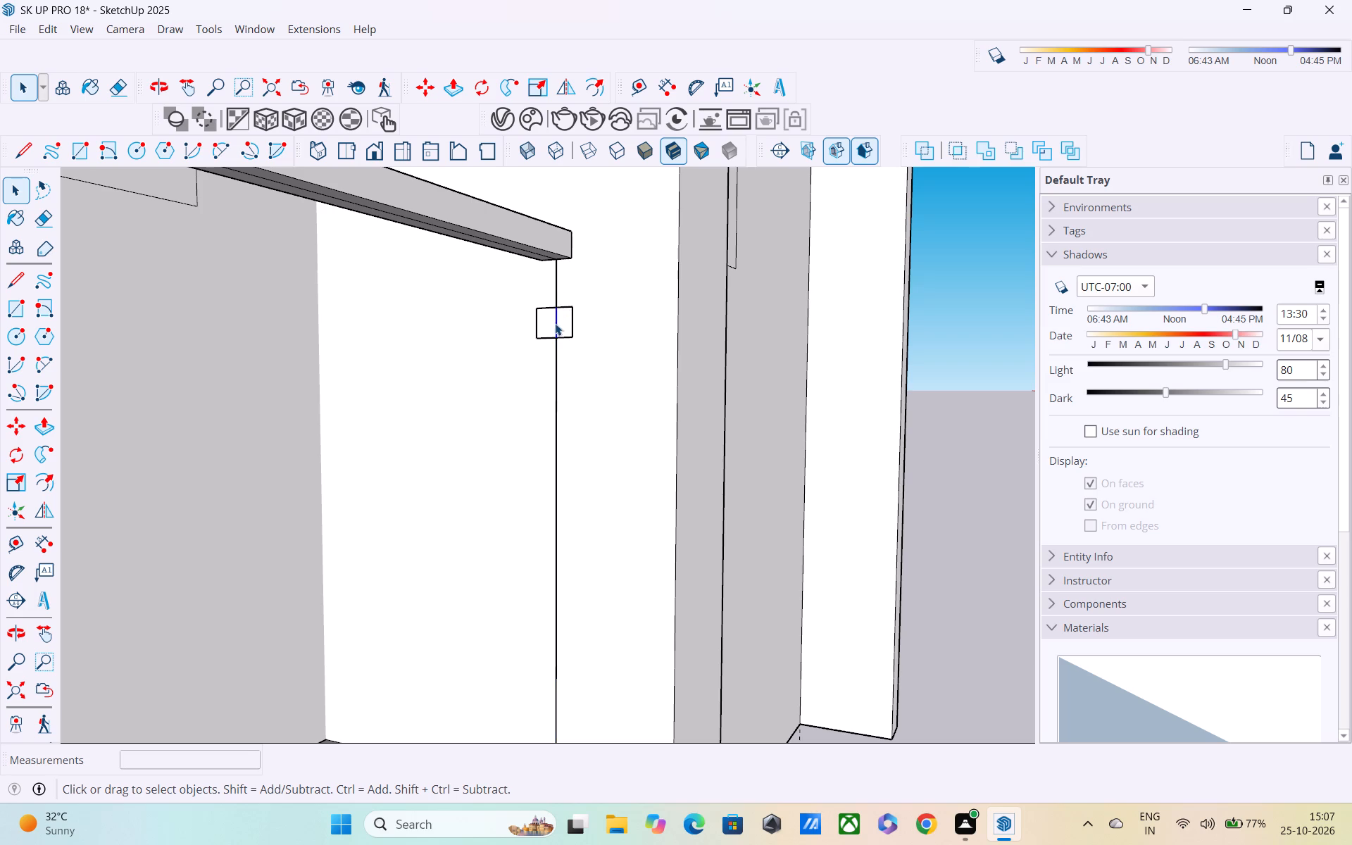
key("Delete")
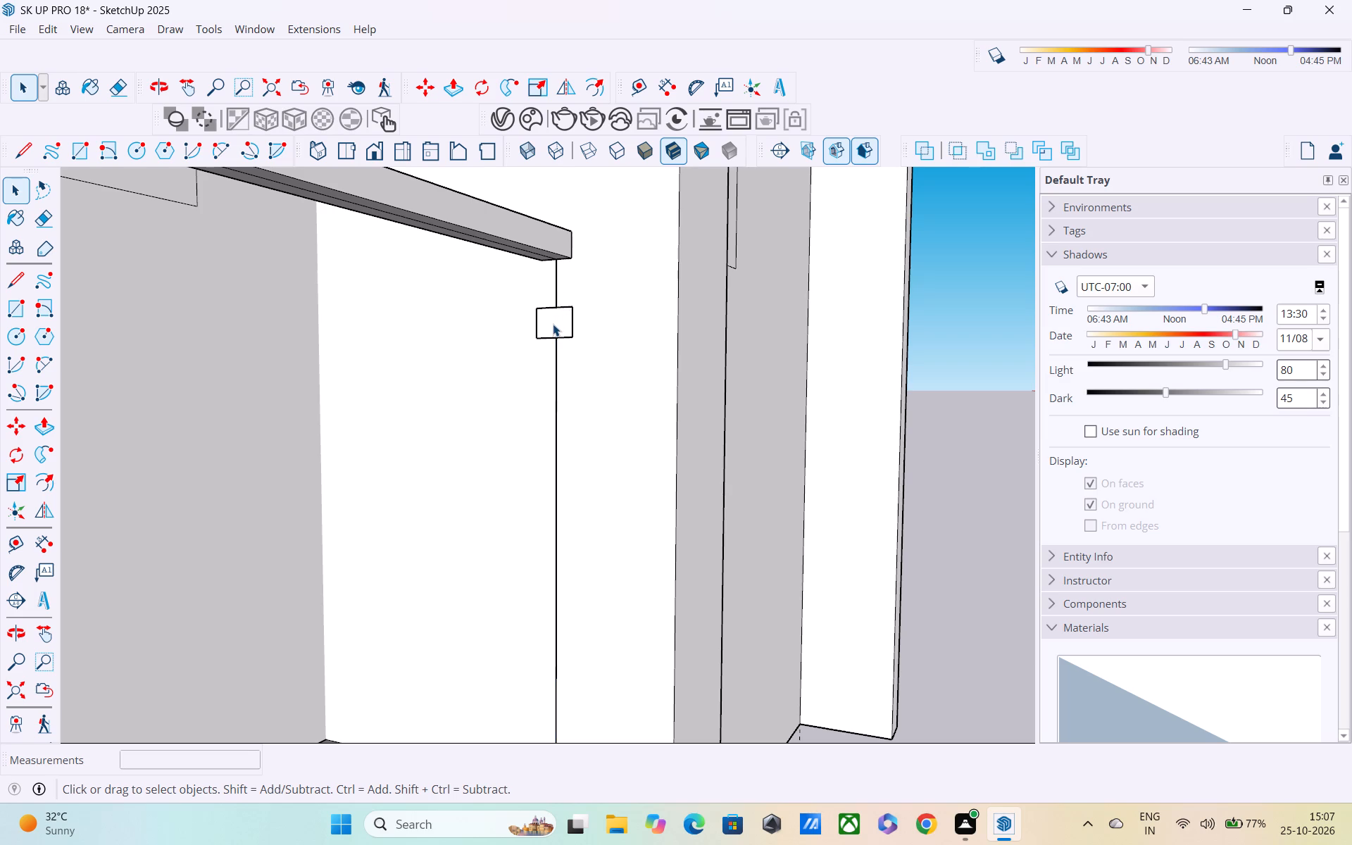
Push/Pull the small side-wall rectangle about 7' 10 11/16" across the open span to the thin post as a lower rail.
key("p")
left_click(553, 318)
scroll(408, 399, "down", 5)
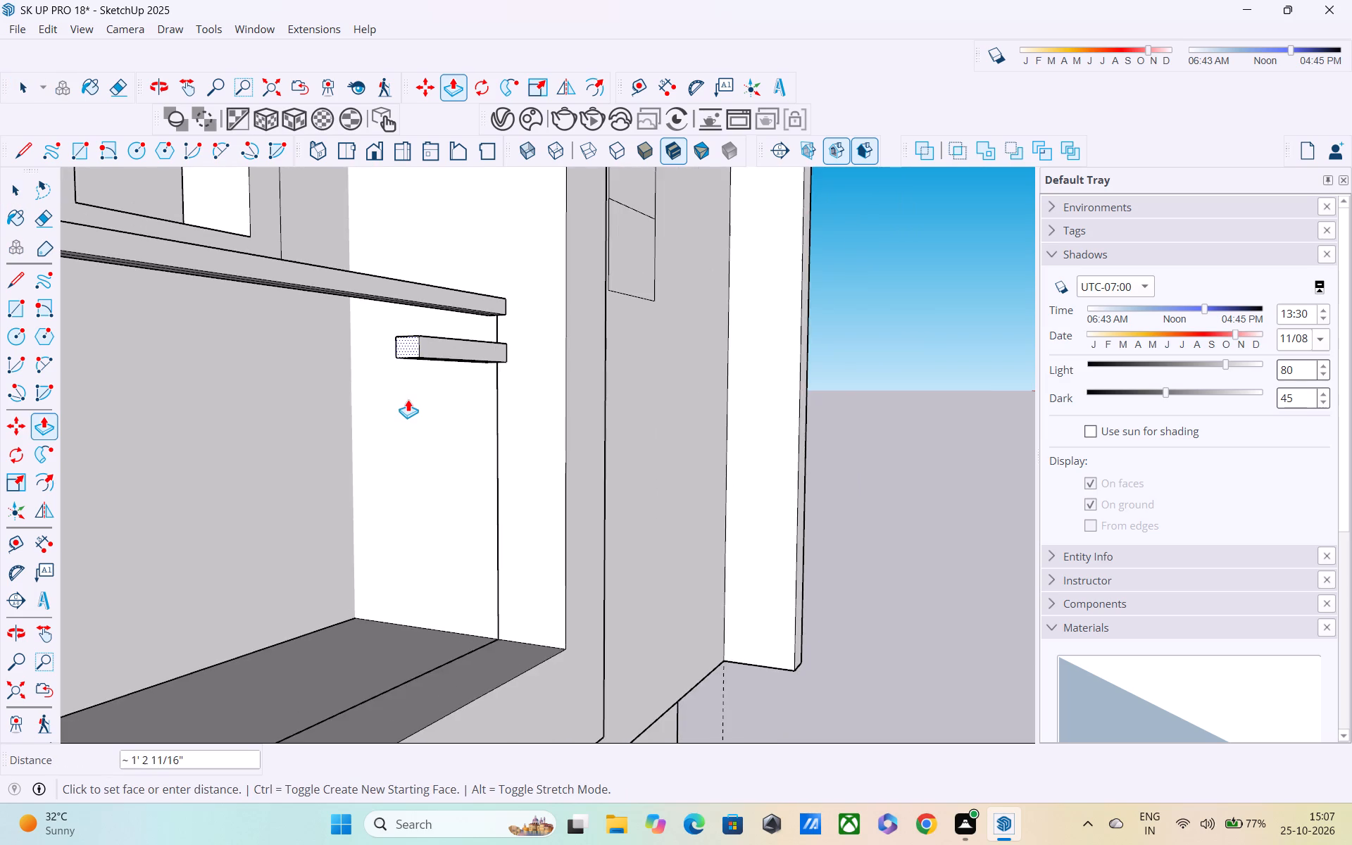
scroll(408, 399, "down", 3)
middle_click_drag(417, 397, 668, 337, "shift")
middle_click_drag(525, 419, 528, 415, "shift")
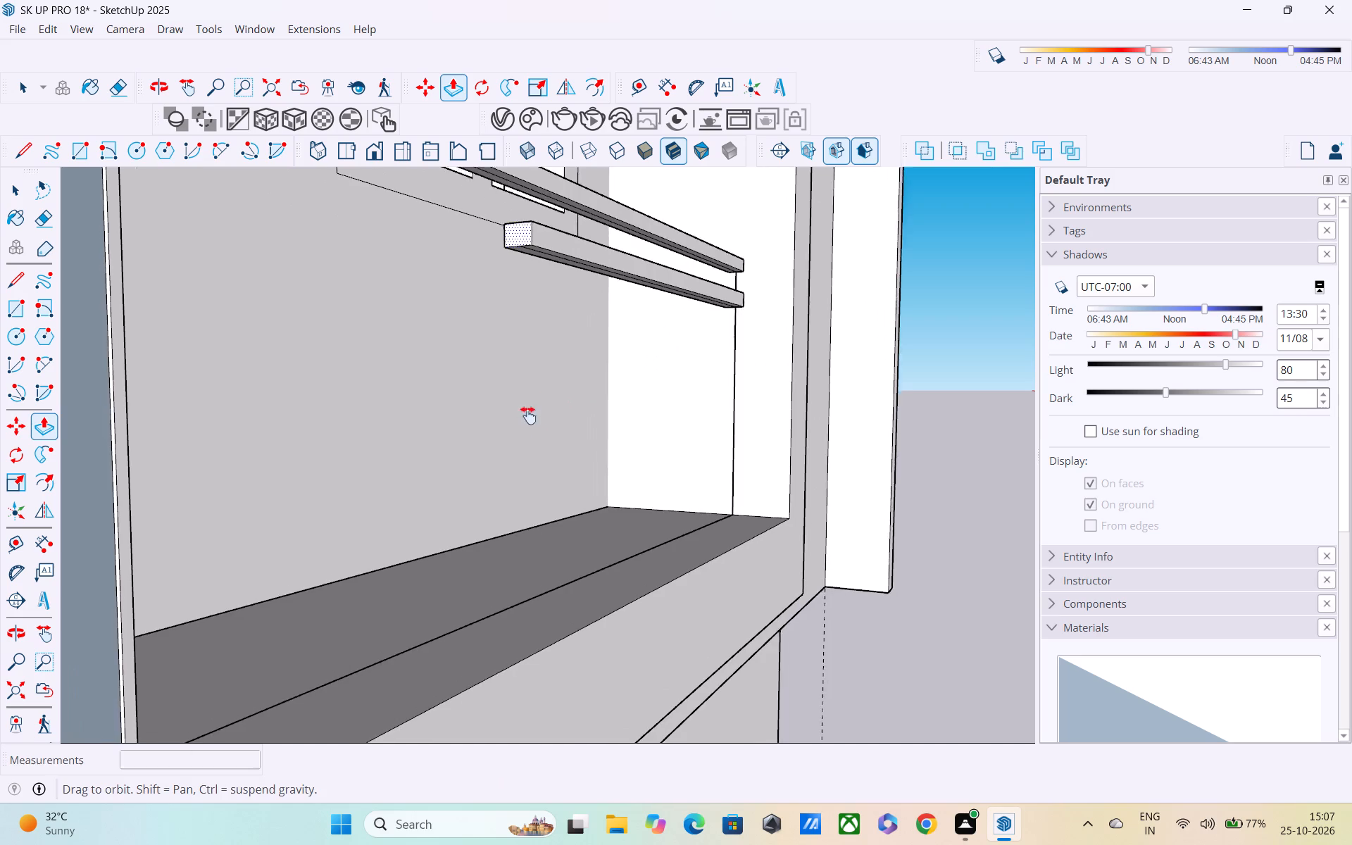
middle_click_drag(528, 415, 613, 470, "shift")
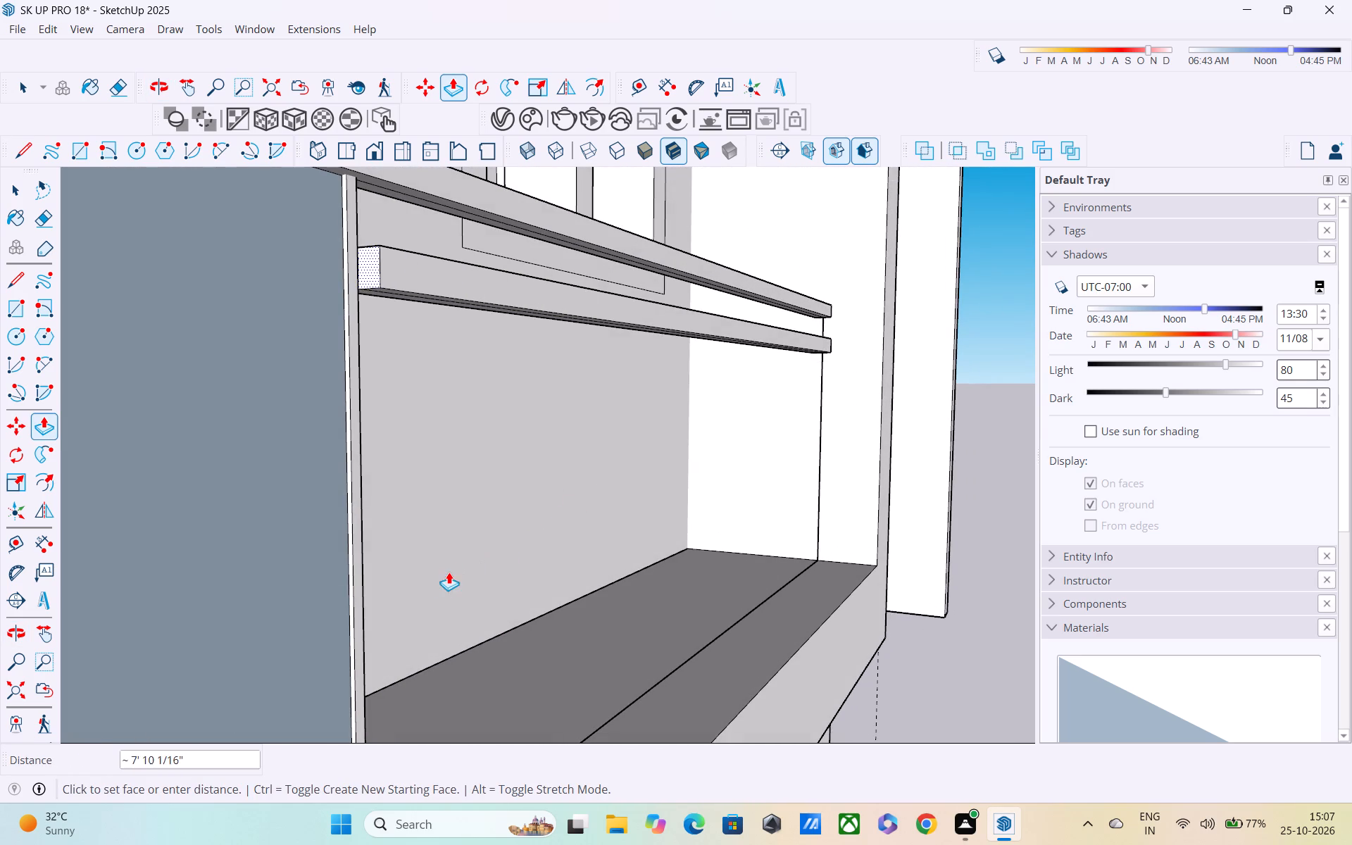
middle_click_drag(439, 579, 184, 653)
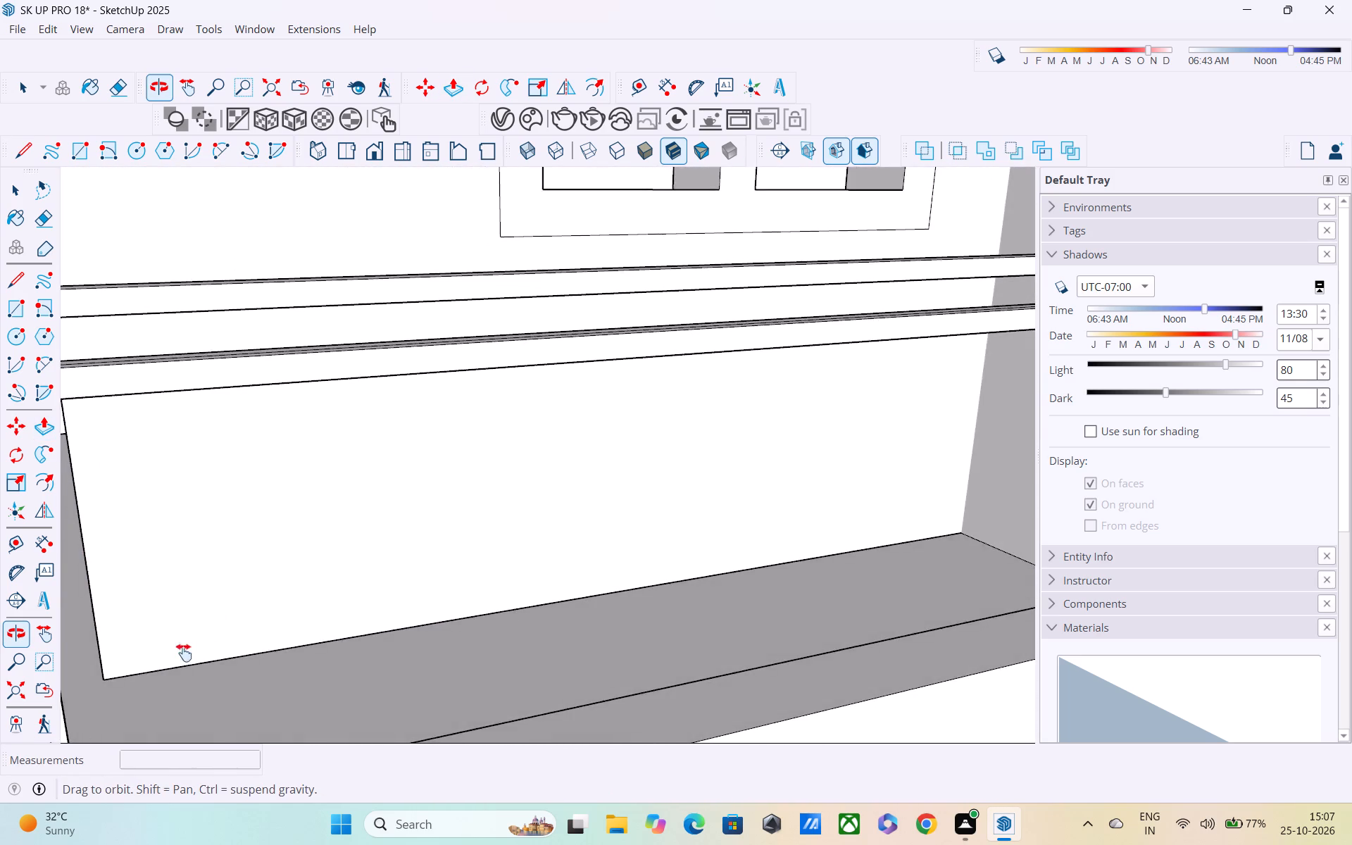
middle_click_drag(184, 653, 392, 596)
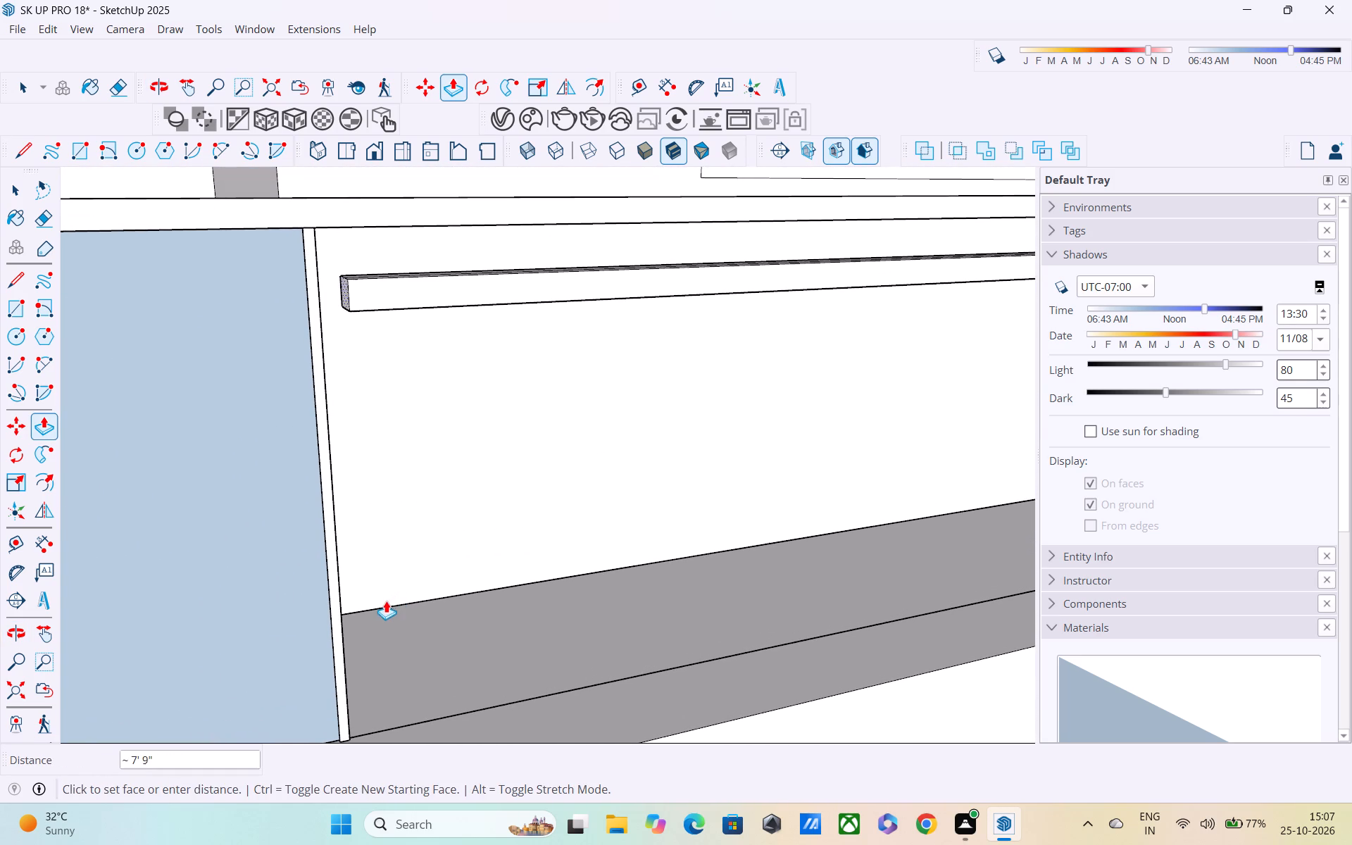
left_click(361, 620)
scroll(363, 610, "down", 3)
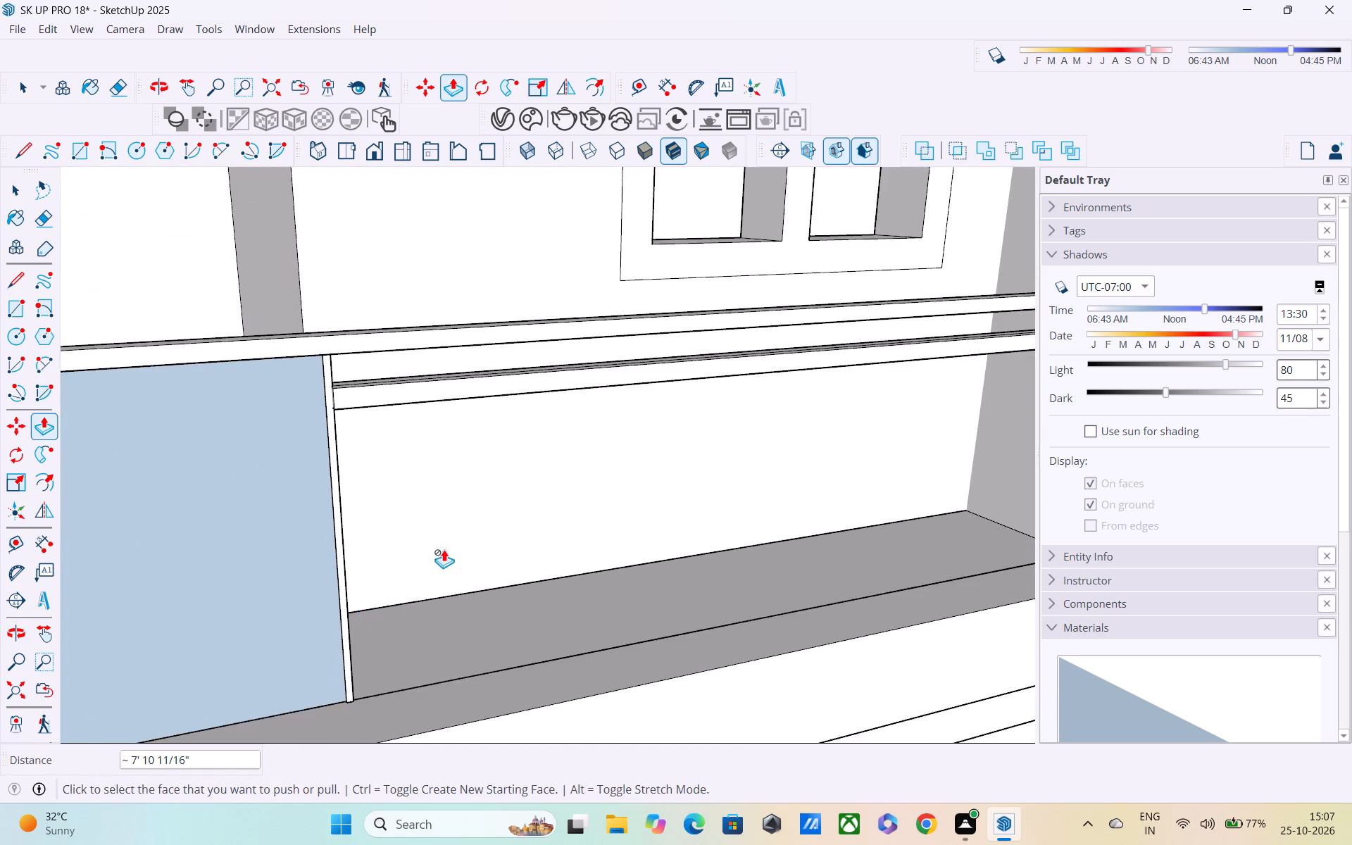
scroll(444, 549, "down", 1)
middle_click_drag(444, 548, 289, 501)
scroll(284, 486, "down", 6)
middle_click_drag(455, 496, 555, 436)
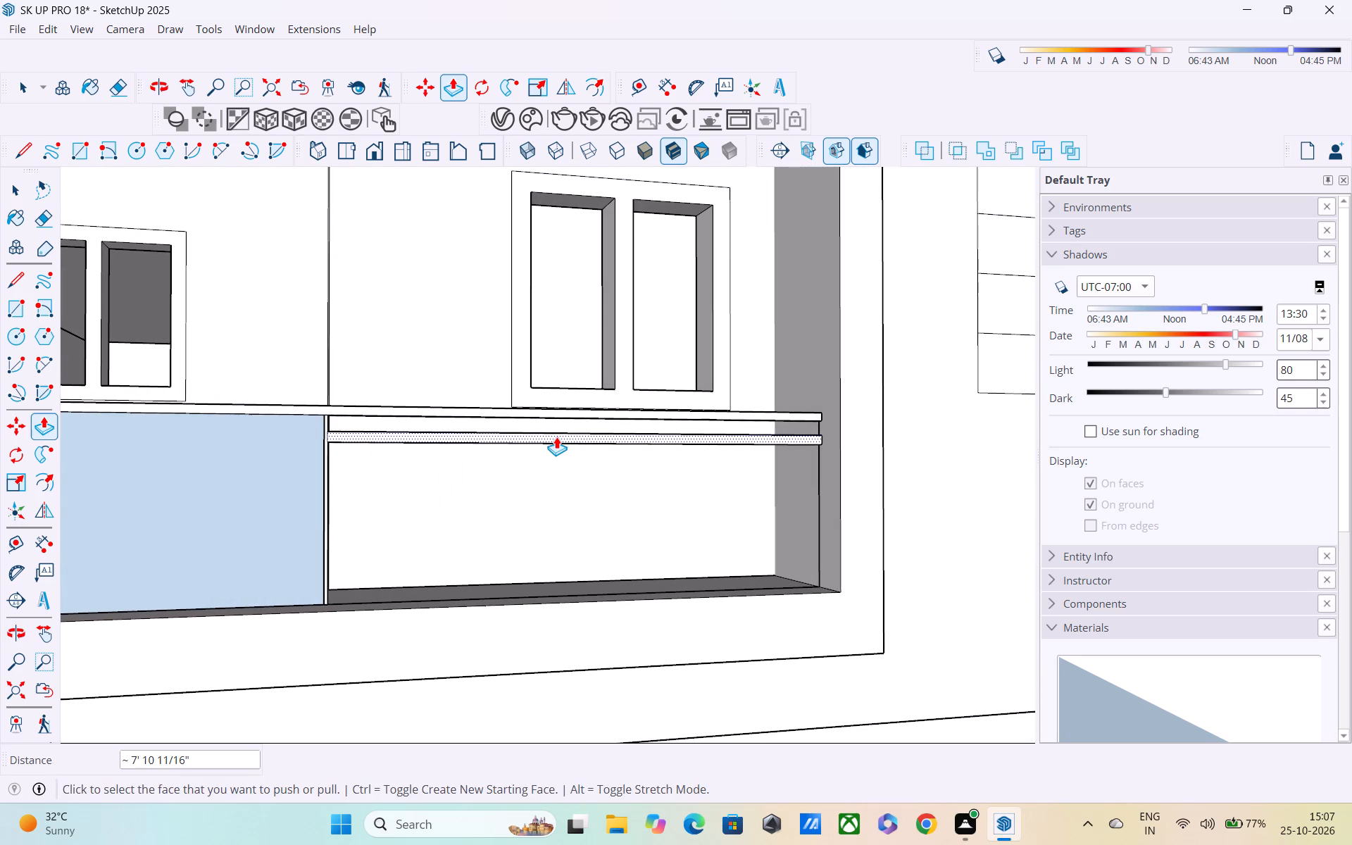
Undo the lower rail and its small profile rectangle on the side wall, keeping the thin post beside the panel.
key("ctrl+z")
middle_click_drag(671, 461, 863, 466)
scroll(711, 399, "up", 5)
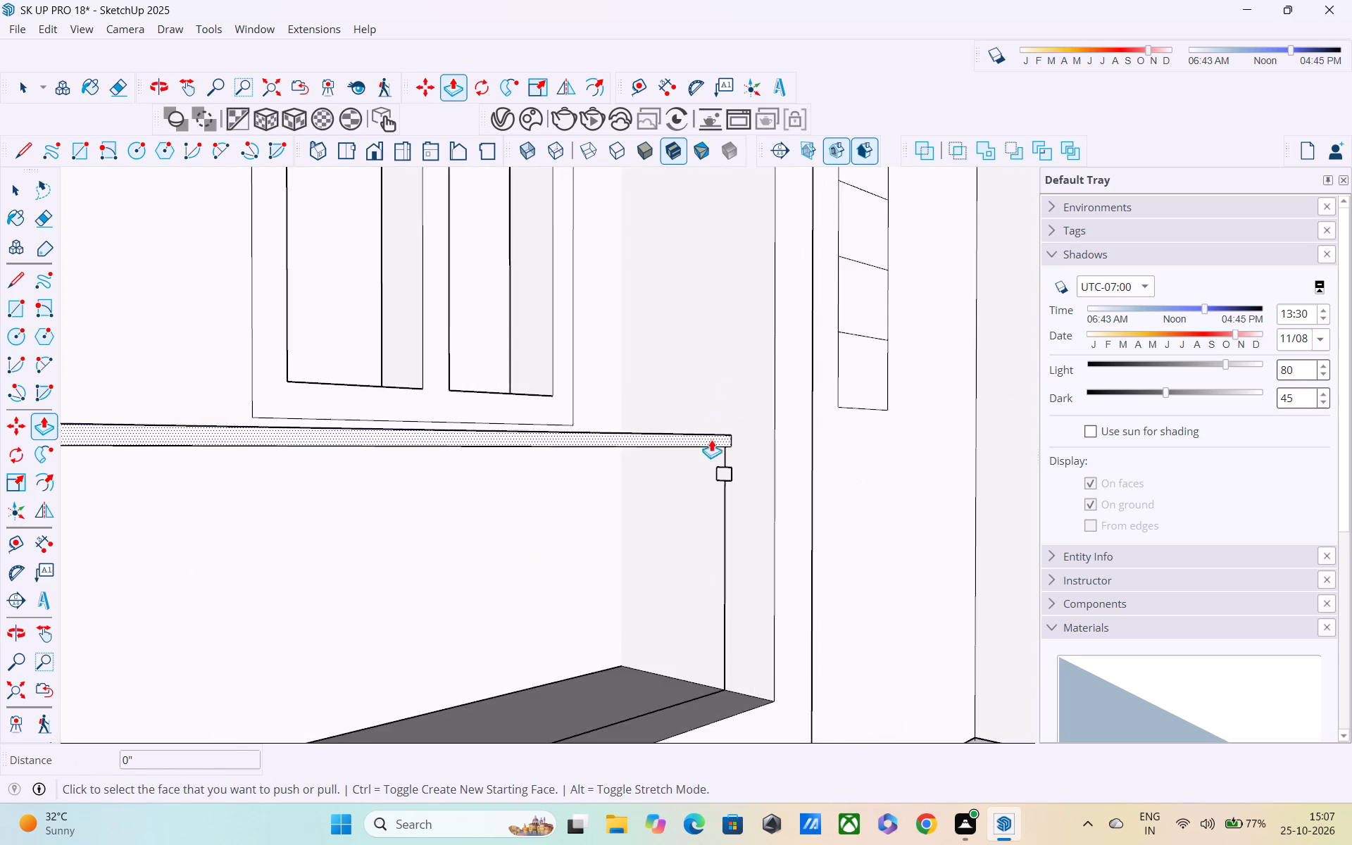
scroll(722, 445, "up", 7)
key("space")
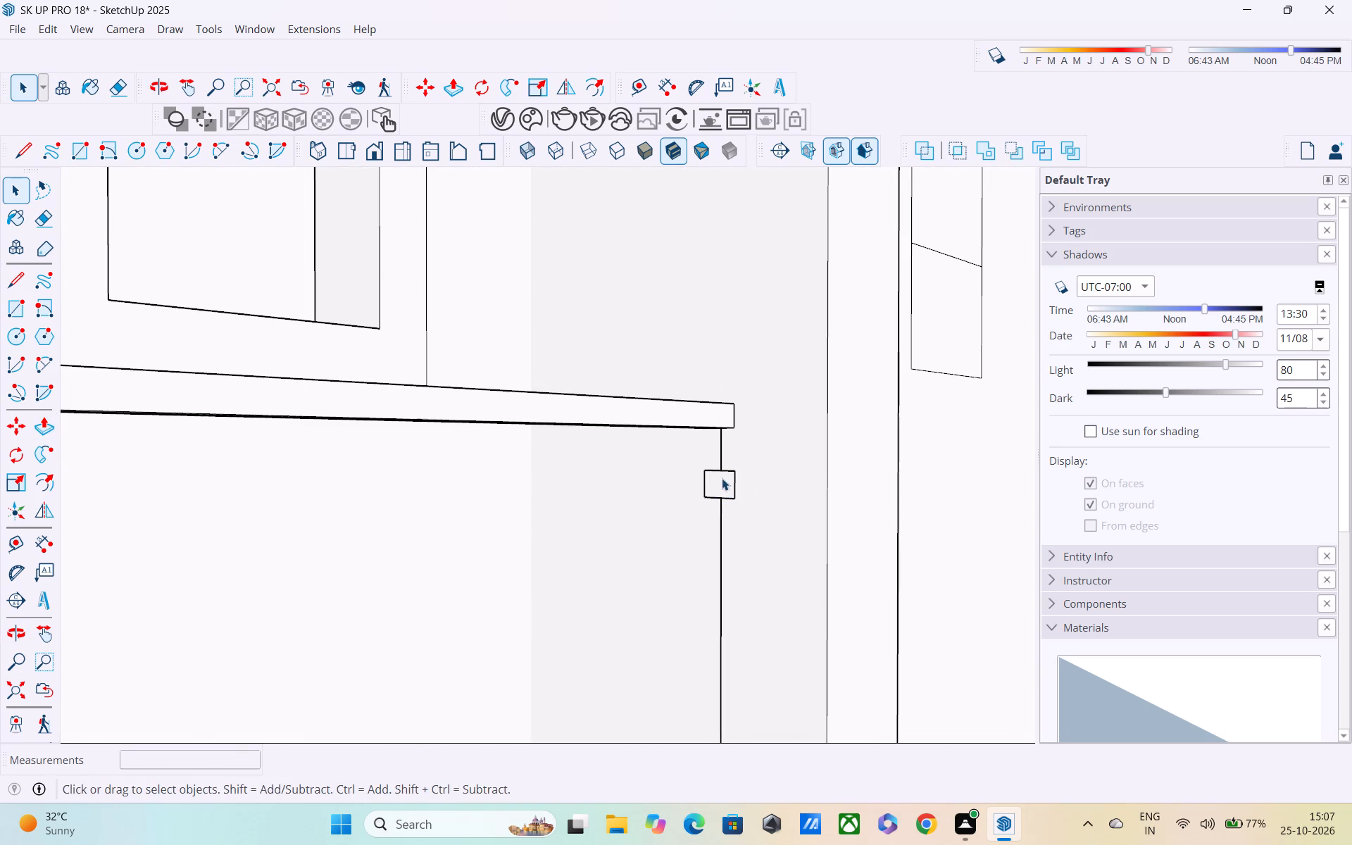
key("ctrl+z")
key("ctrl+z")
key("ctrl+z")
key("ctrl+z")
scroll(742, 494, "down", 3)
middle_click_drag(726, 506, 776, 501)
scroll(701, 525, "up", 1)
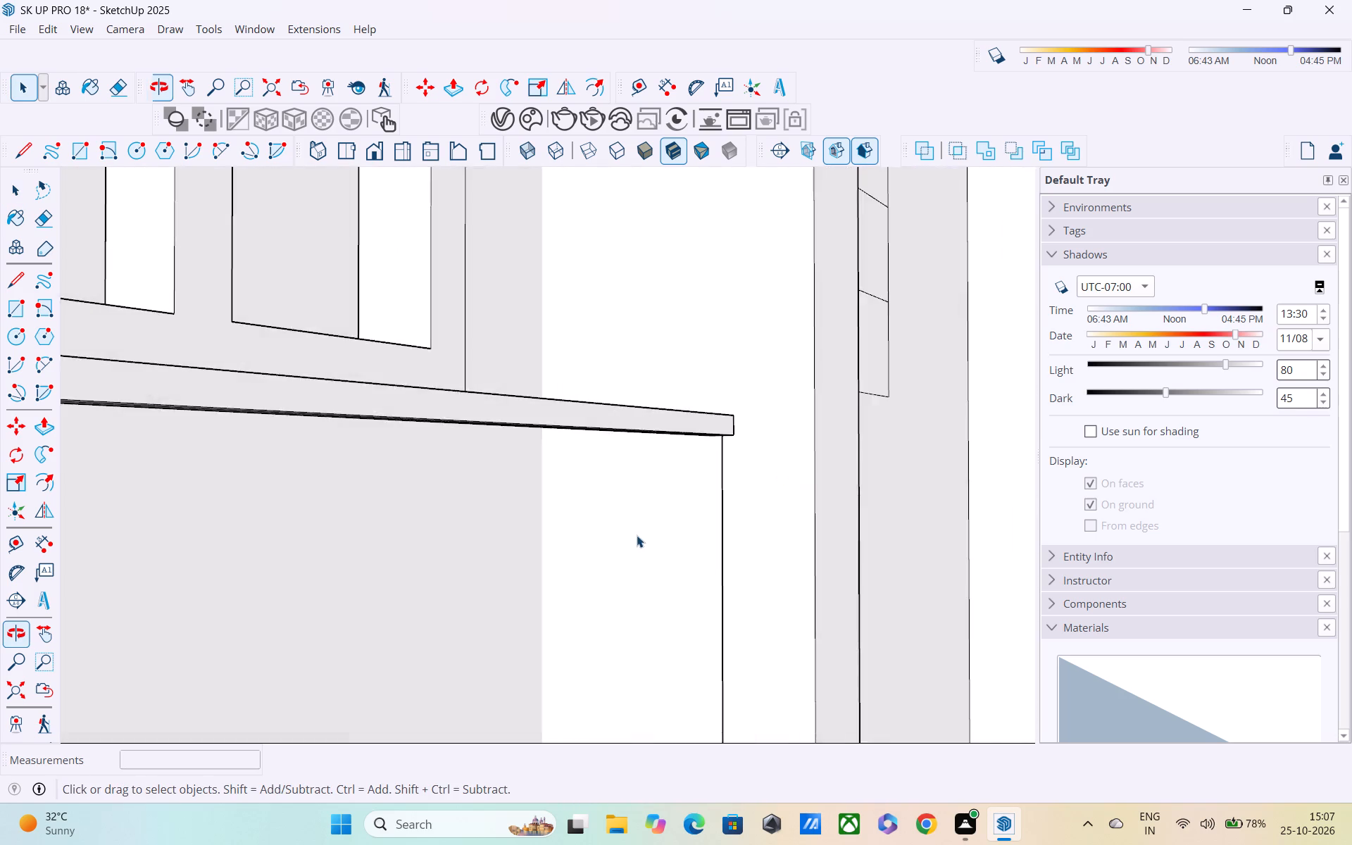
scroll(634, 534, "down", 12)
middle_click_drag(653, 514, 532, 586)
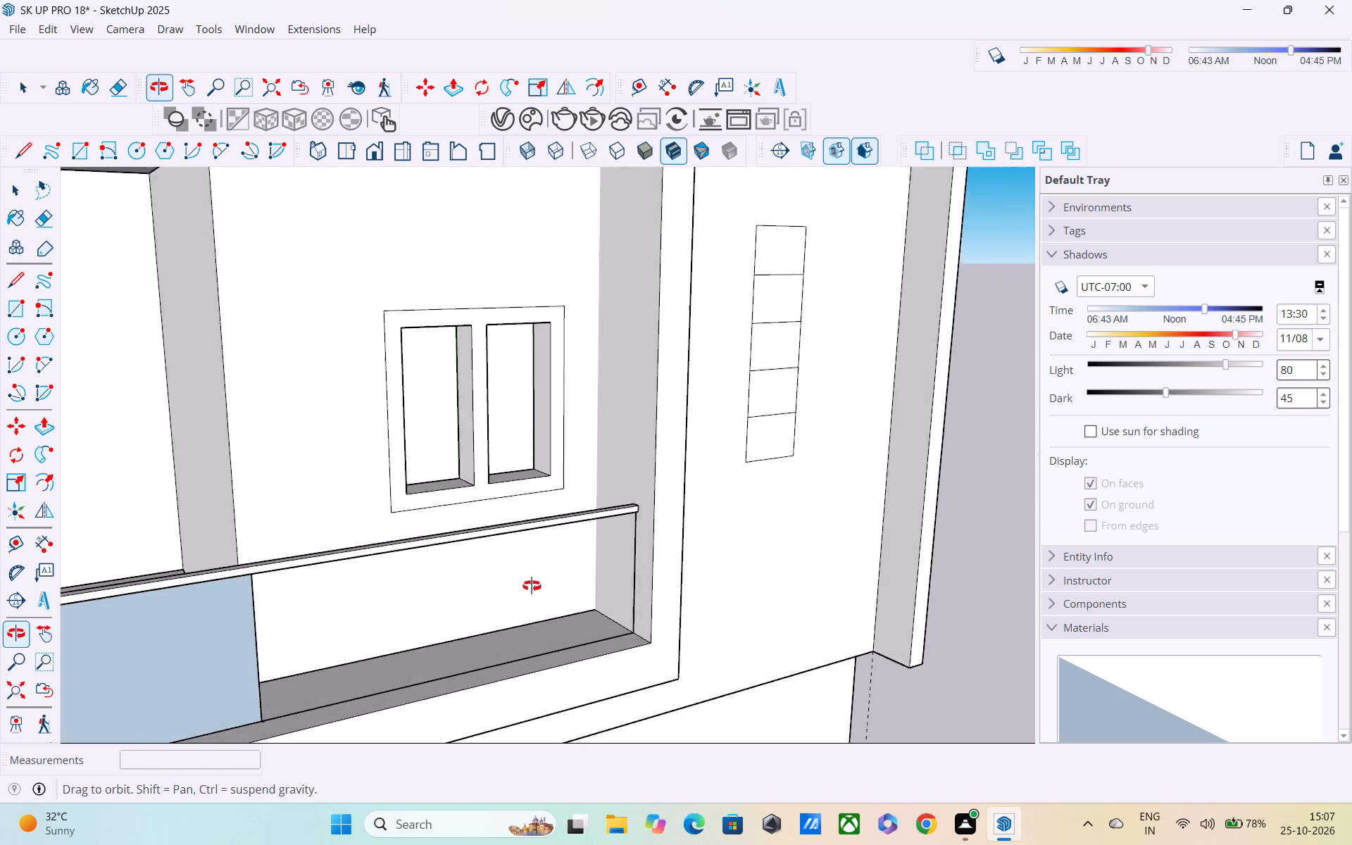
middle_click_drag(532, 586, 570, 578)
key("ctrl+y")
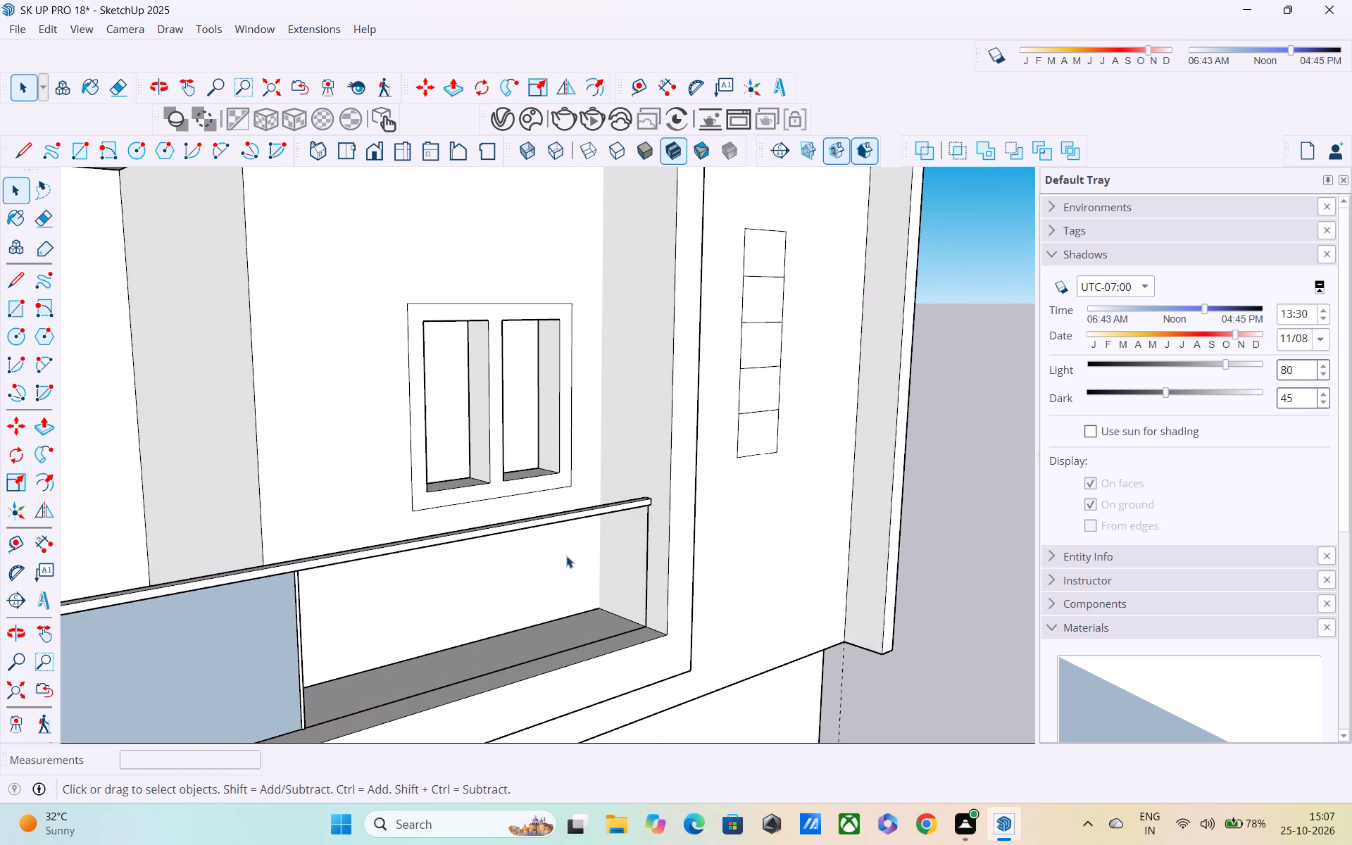
Draw a smaller rectangle, about 1 3/8" by 1 5/16", on the side wall just below the handrail, straddling the vertical end line.
scroll(565, 556, "down", 4)
middle_click_drag(575, 558, 682, 494)
scroll(609, 561, "up", 6)
scroll(616, 491, "up", 5)
middle_click_drag(611, 496, 627, 451)
scroll(605, 489, "up", 1)
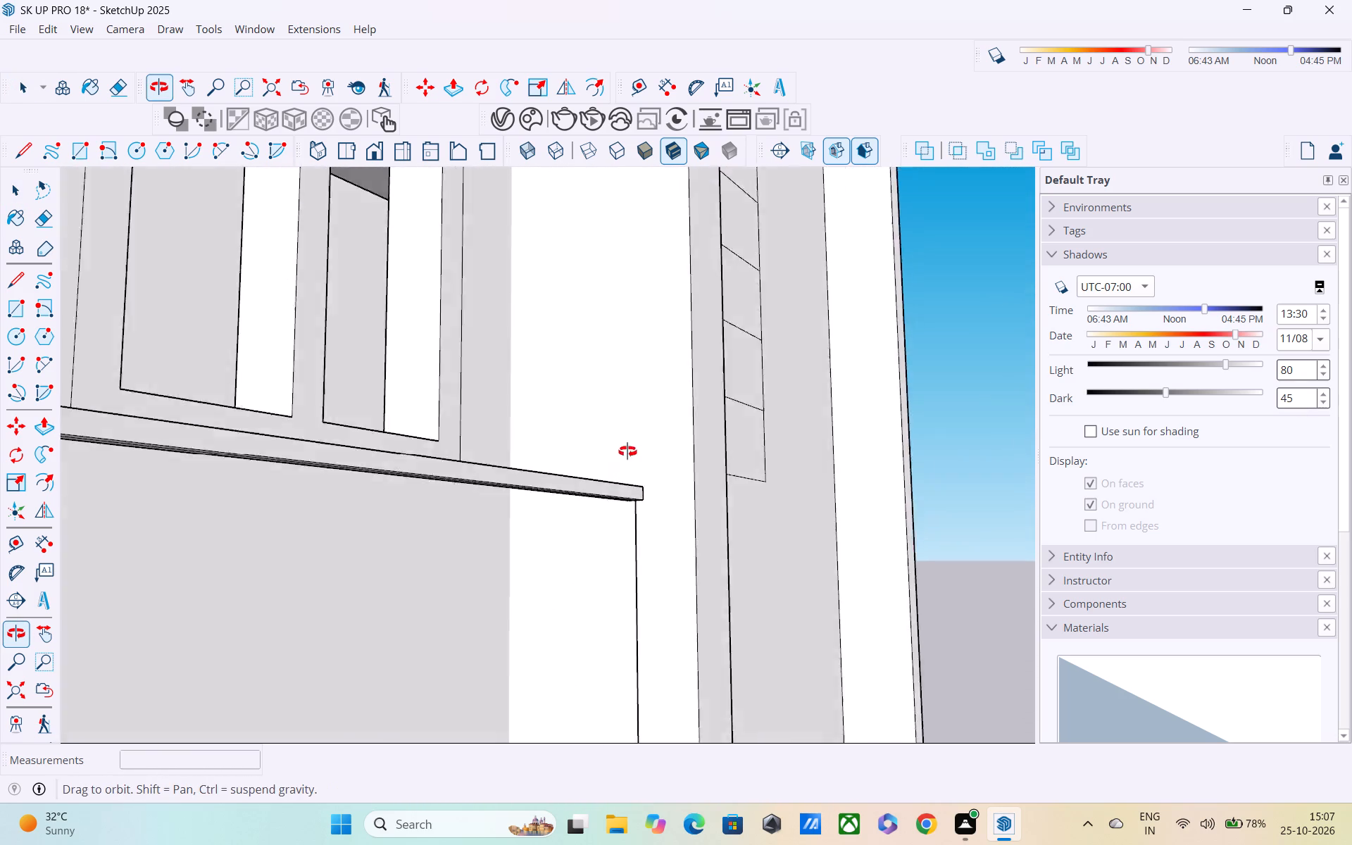
middle_click_drag(627, 451, 670, 439)
key("r")
scroll(661, 540, "up", 4)
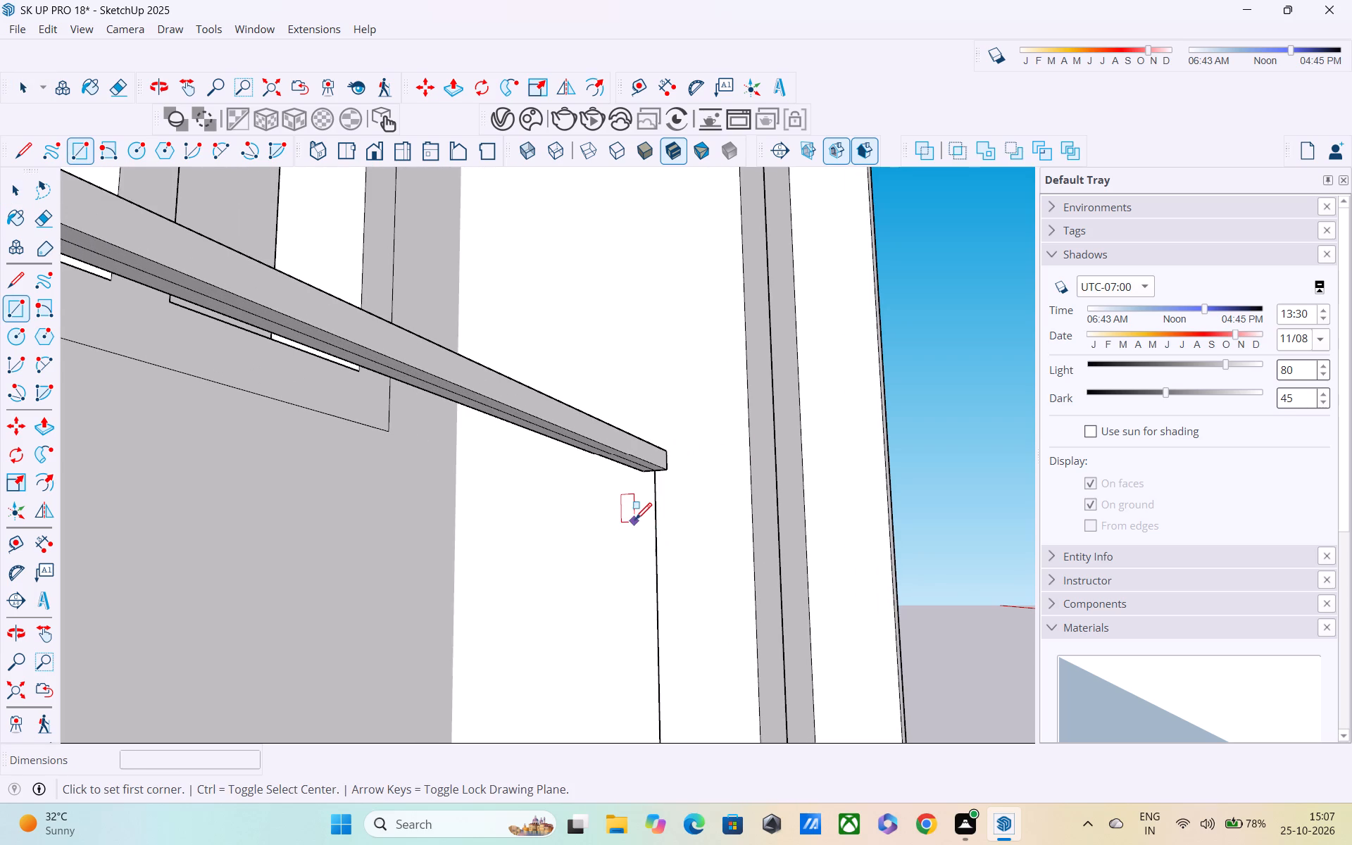
left_click(641, 513)
key("Escape")
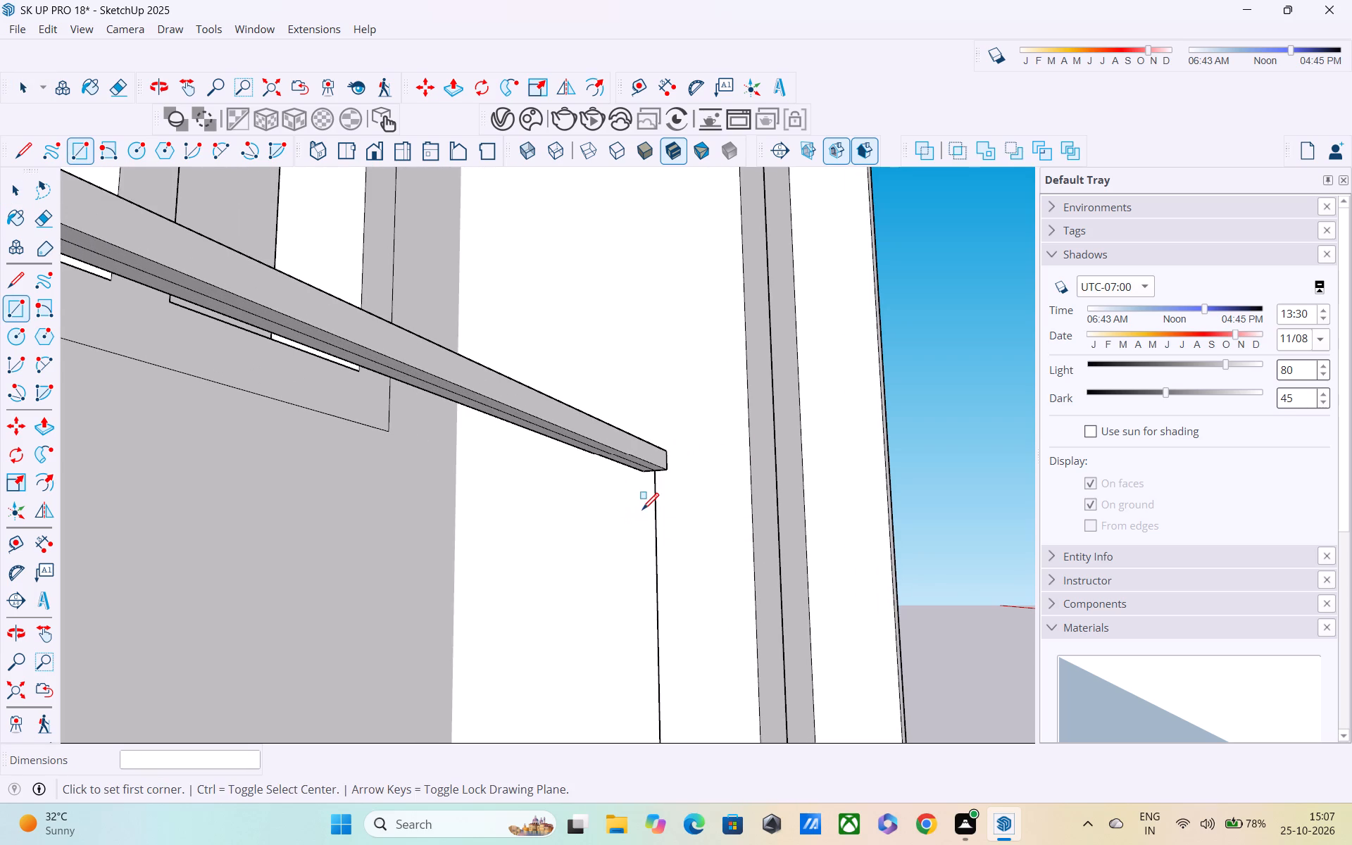
left_click(648, 506)
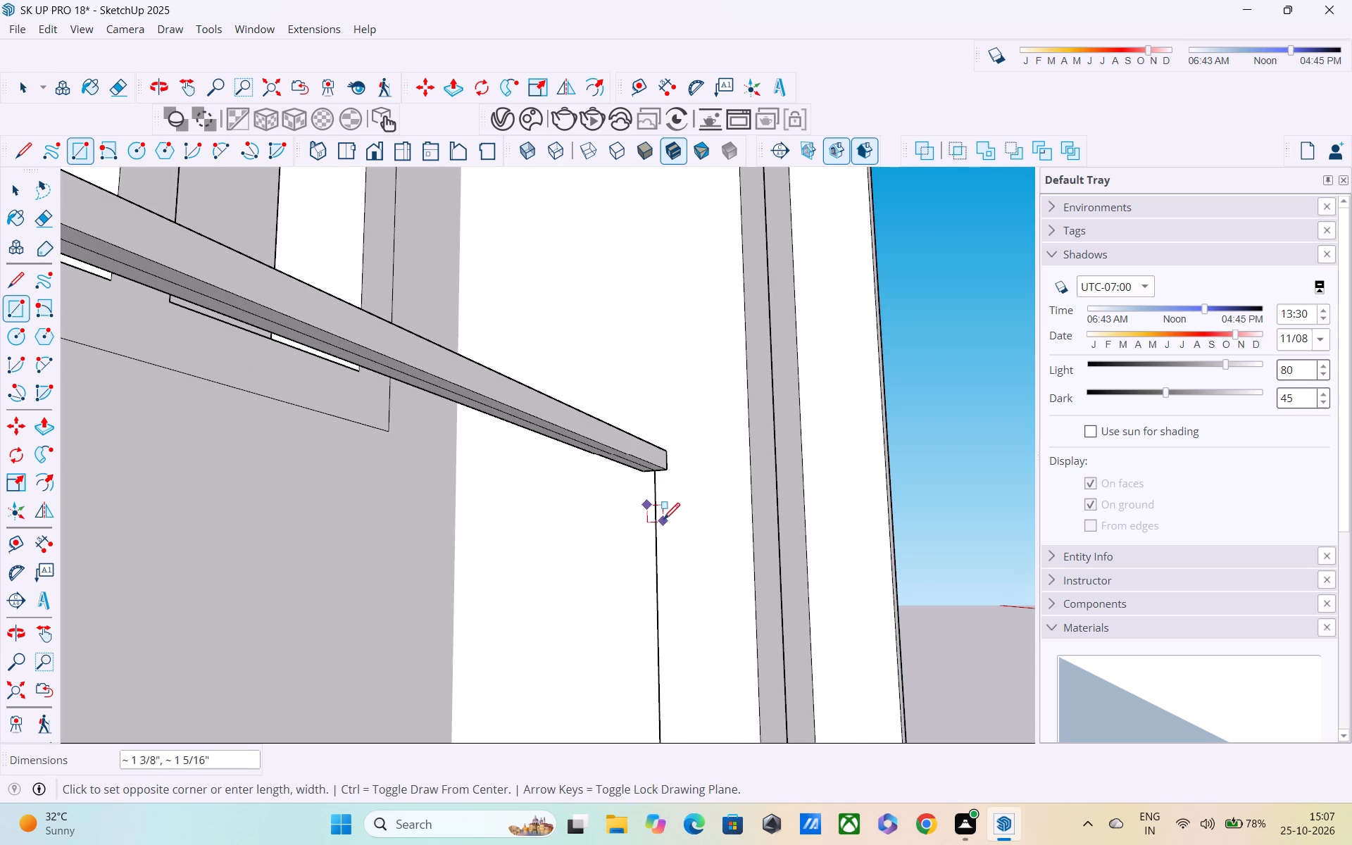
left_click(662, 523)
Delete the blue face filling the open span beneath the handrail beside the small rectangle.
middle_click_drag(670, 533, 574, 570)
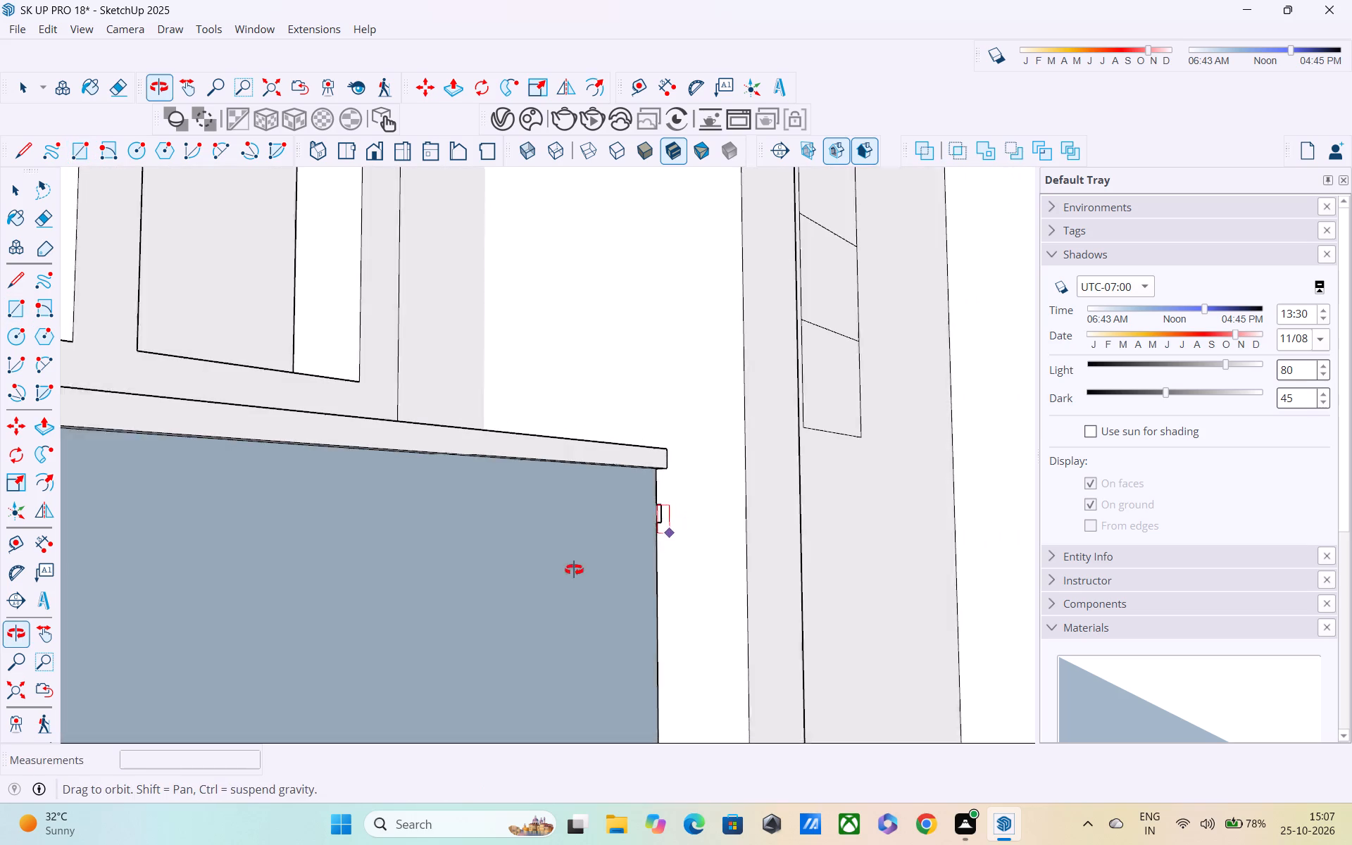
middle_click_drag(574, 570, 572, 571)
key("space")
left_click(570, 574)
key("Delete")
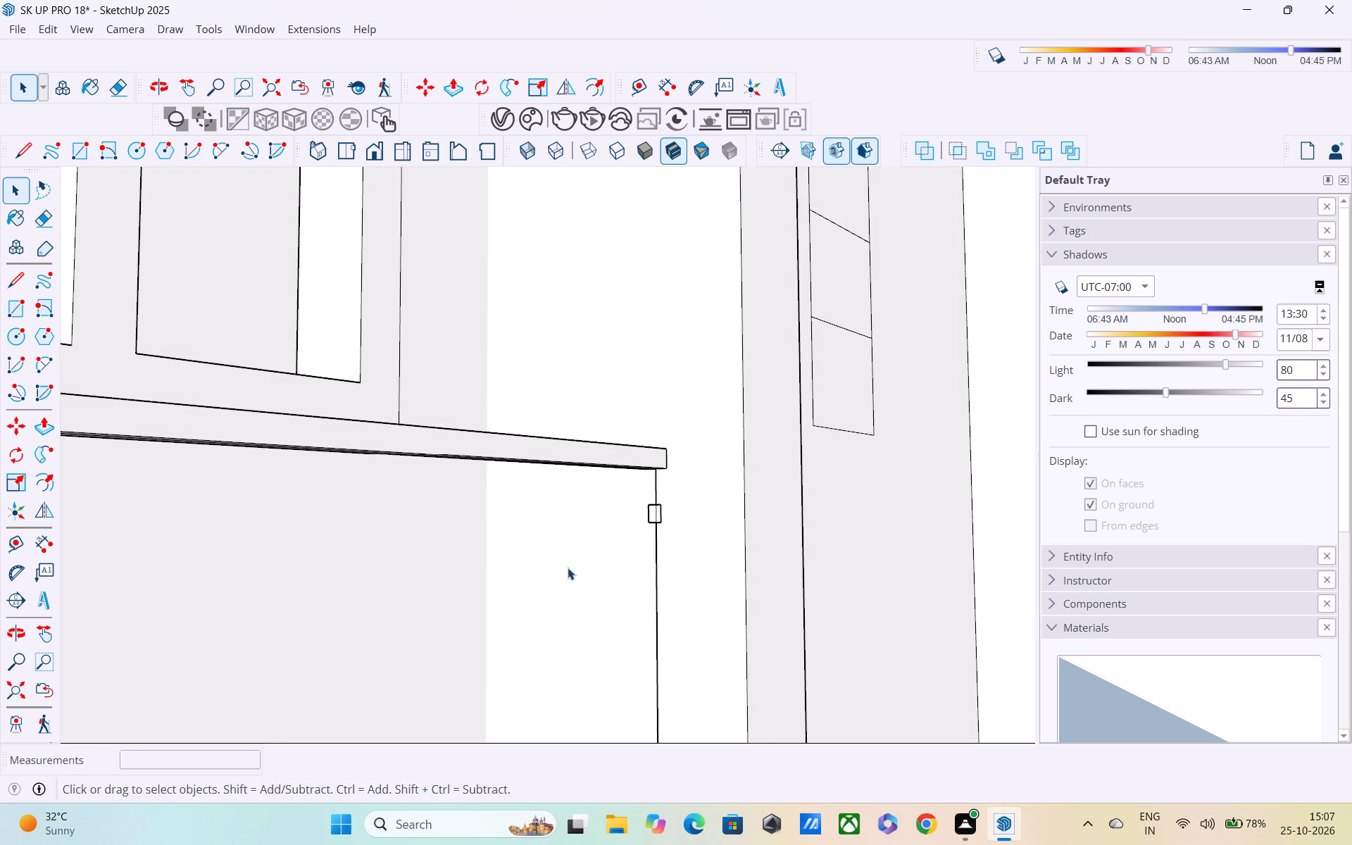
Erase the line segment crossing the inside of the small rectangle on the side wall.
scroll(704, 514, "up", 8)
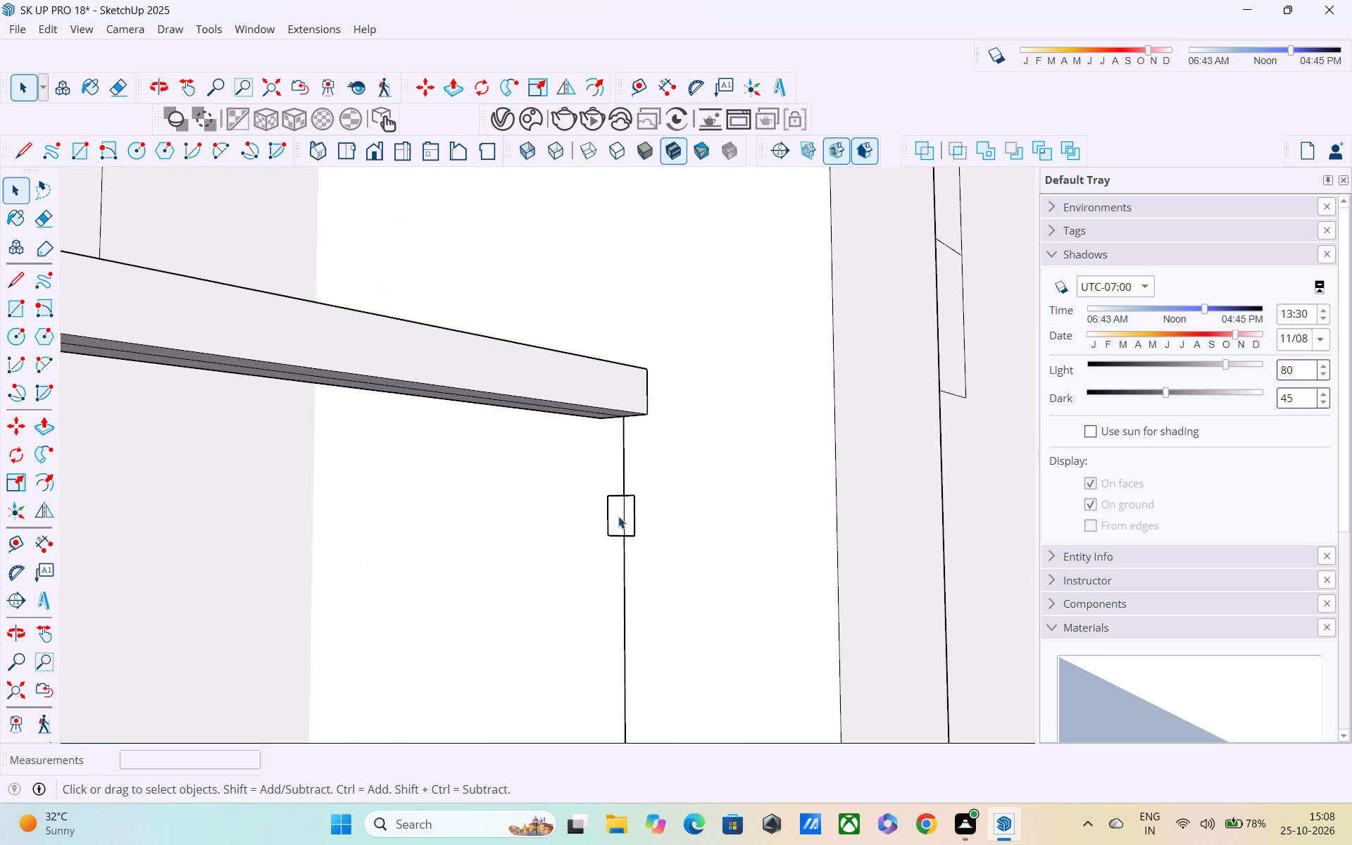
key("e")
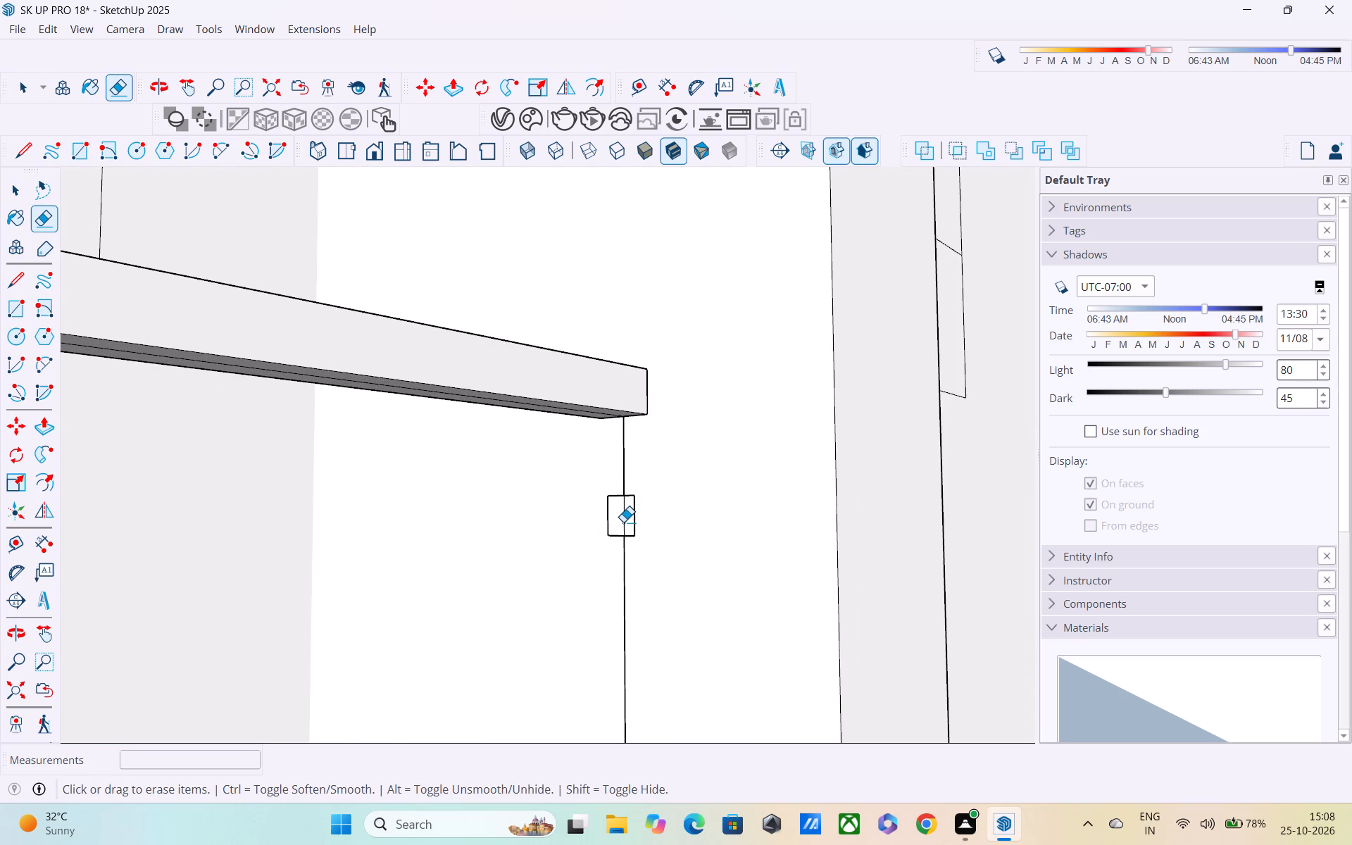
left_click(623, 522)
Push/Pull the small rectangle across the open span below the handrail as a thin lower rail, ending just short of the post.
middle_click_drag(611, 570, 681, 547)
key("p")
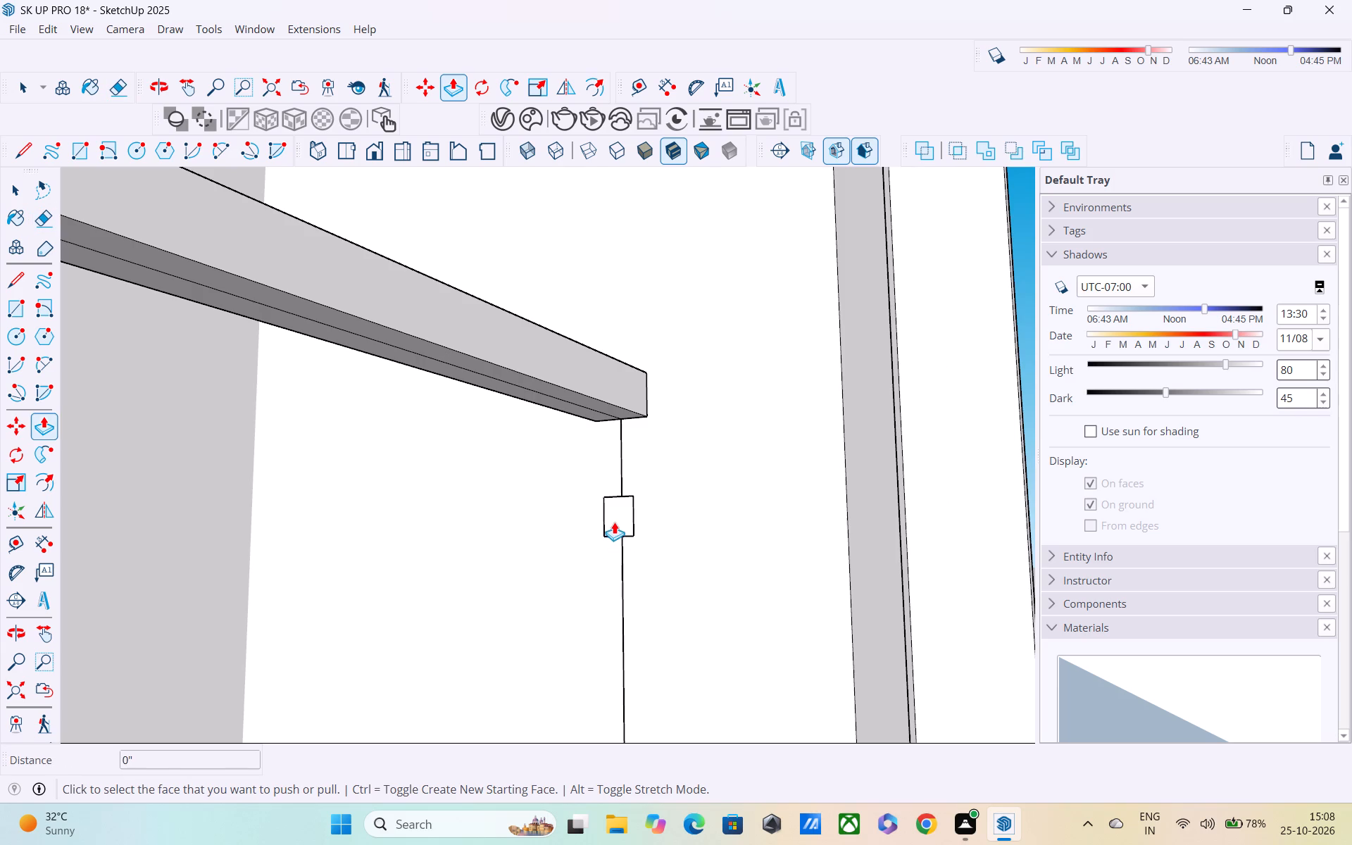
left_click(618, 512)
scroll(447, 624, "down", 11)
middle_click_drag(455, 601, 763, 421)
scroll(763, 421, "down", 5)
middle_click_drag(731, 472, 412, 645)
scroll(415, 645, "down", 1)
middle_click_drag(255, 635, 235, 573)
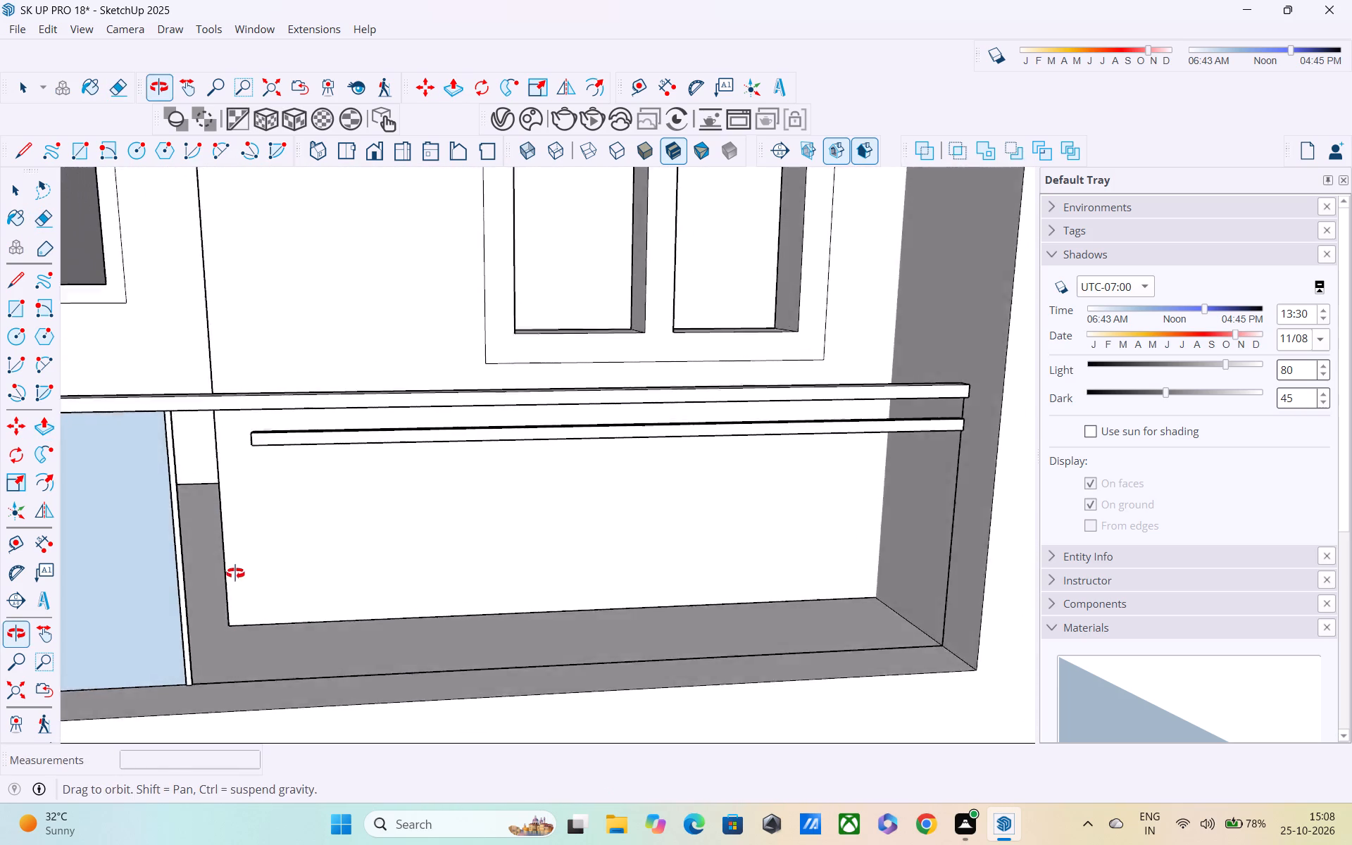
middle_click_drag(235, 573, 212, 542)
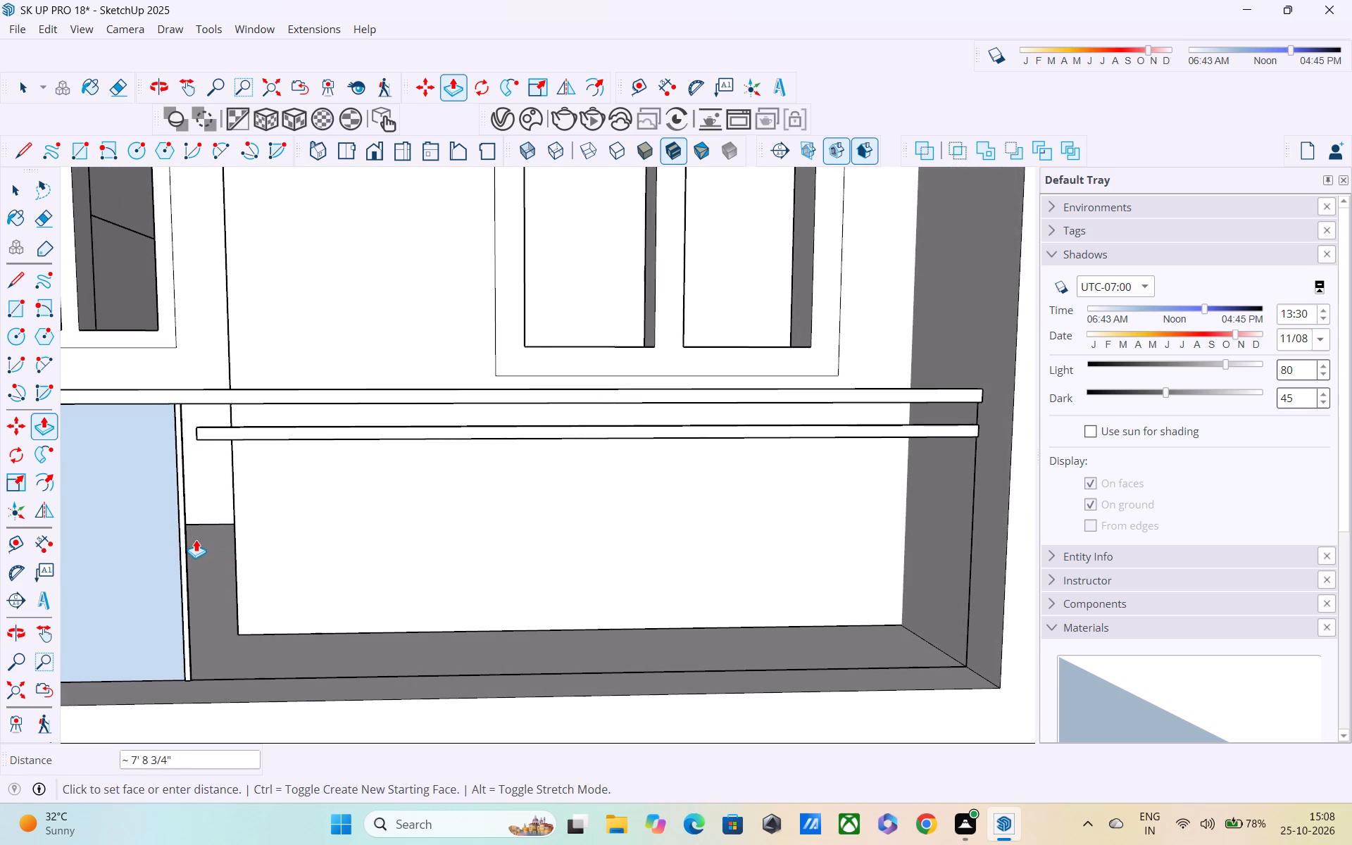
left_click(213, 542)
key("space")
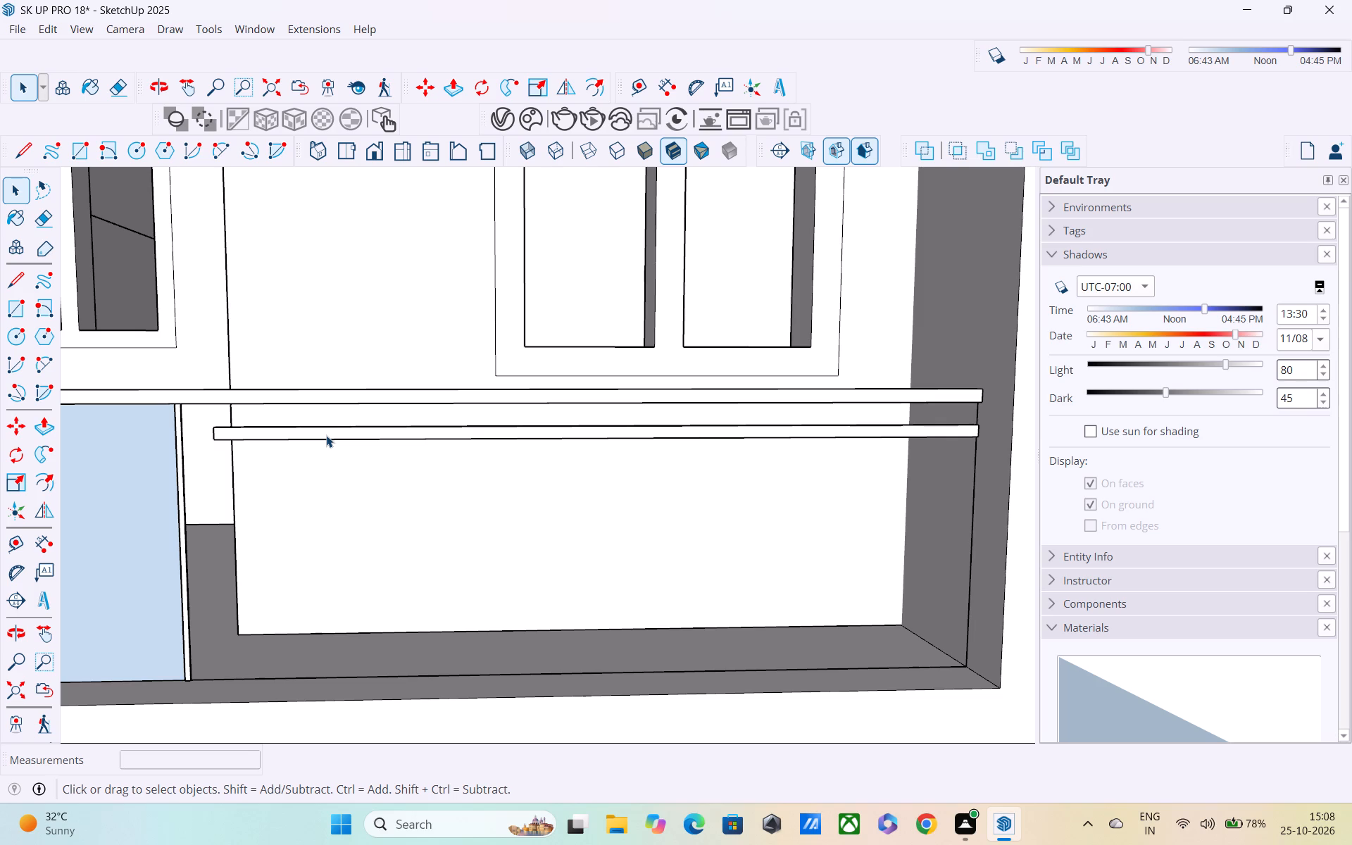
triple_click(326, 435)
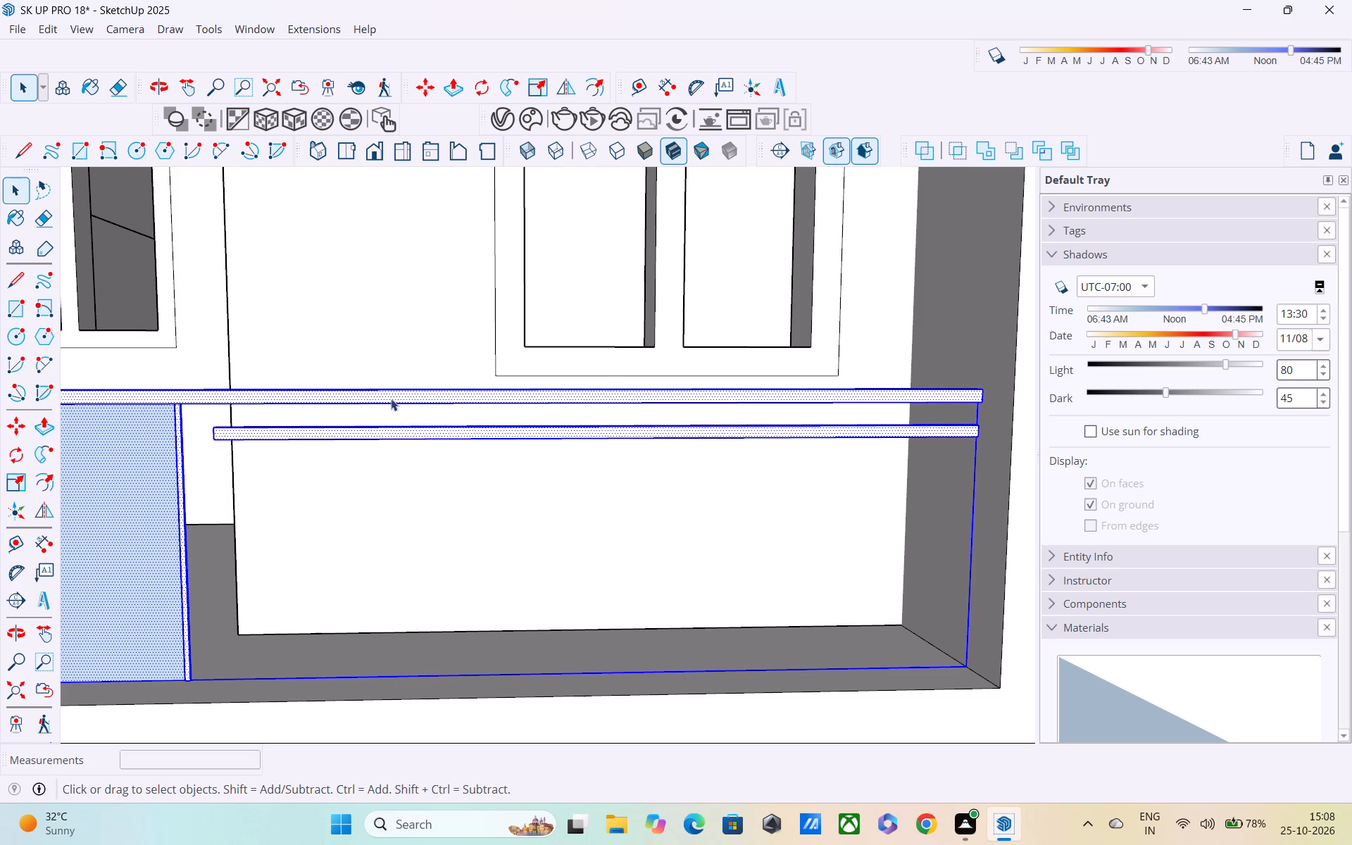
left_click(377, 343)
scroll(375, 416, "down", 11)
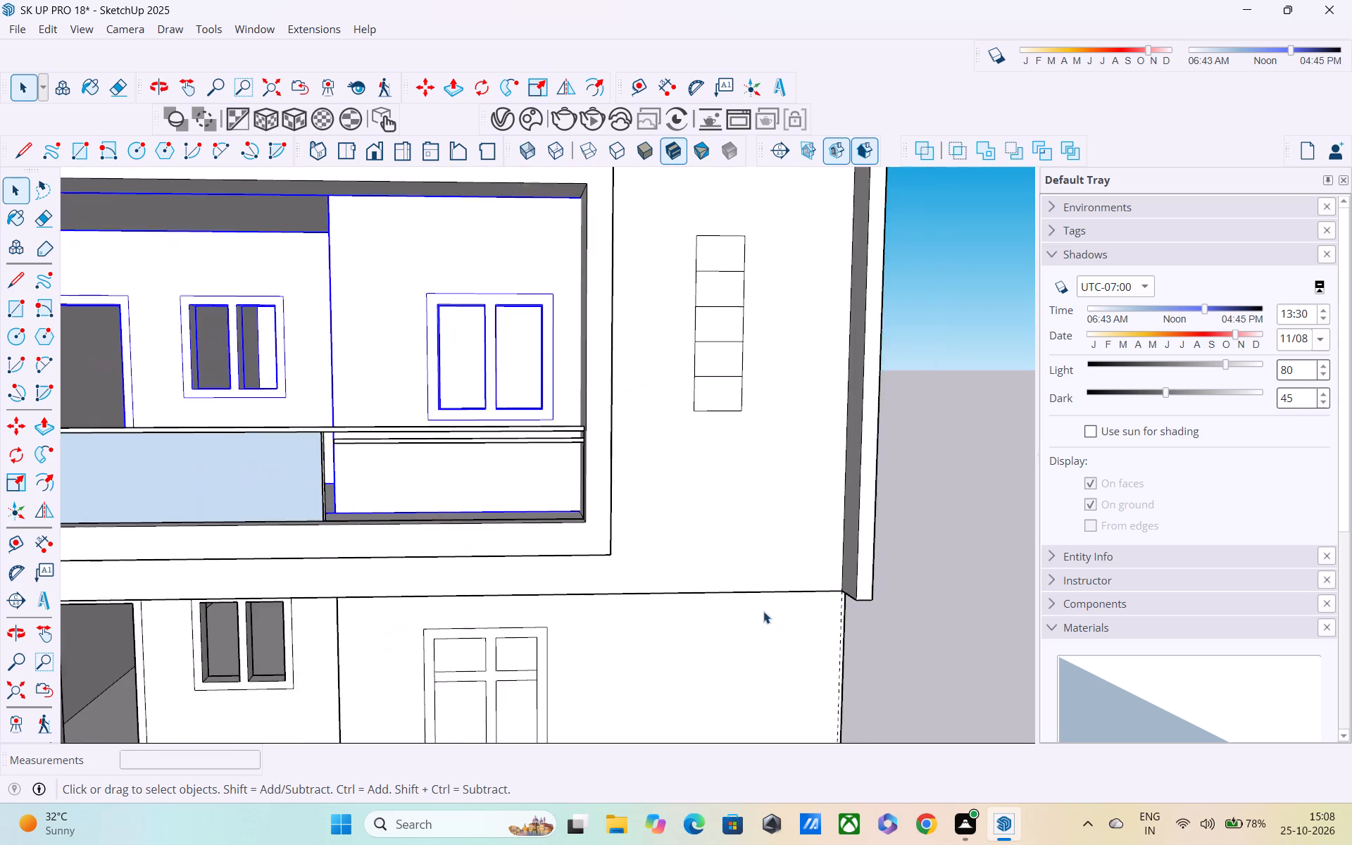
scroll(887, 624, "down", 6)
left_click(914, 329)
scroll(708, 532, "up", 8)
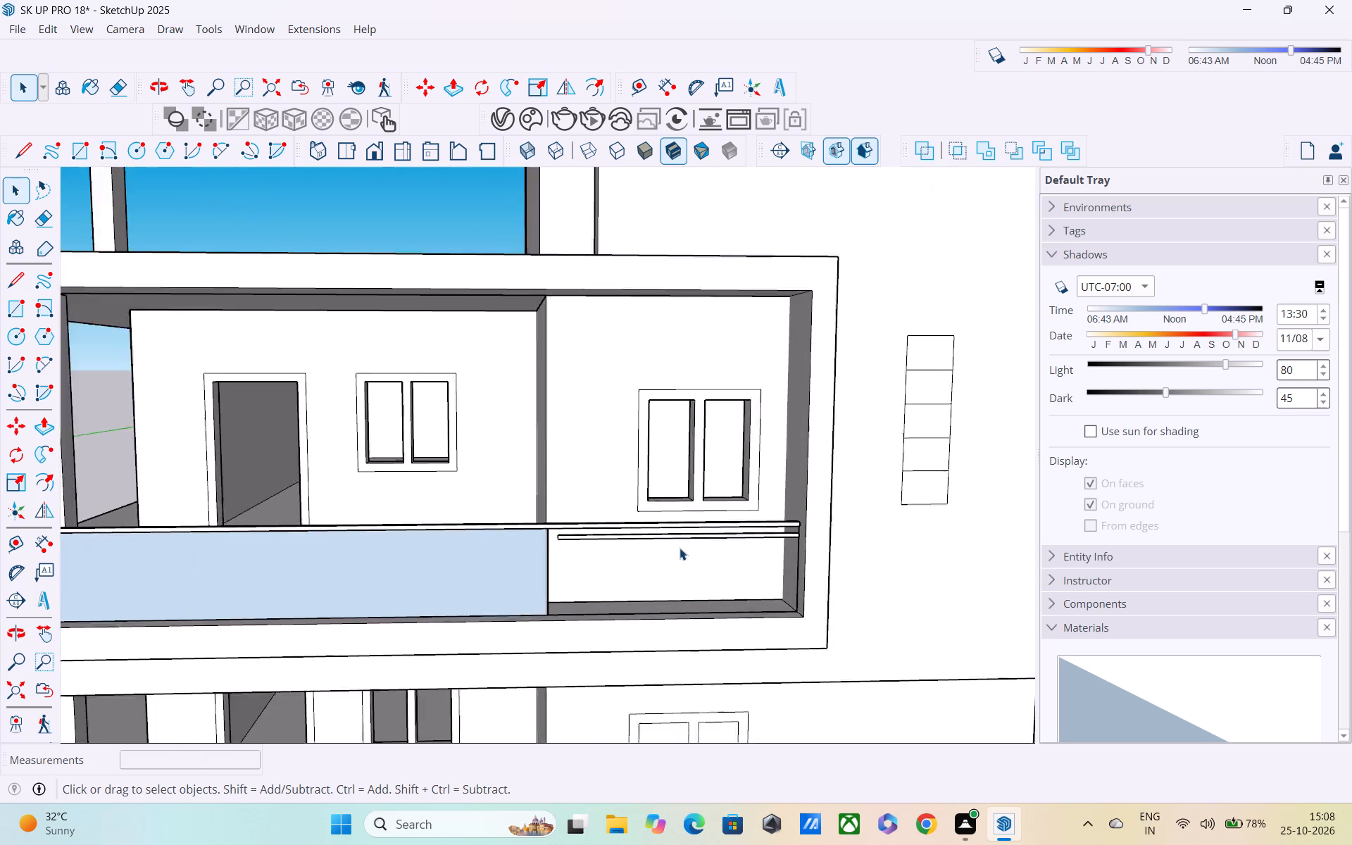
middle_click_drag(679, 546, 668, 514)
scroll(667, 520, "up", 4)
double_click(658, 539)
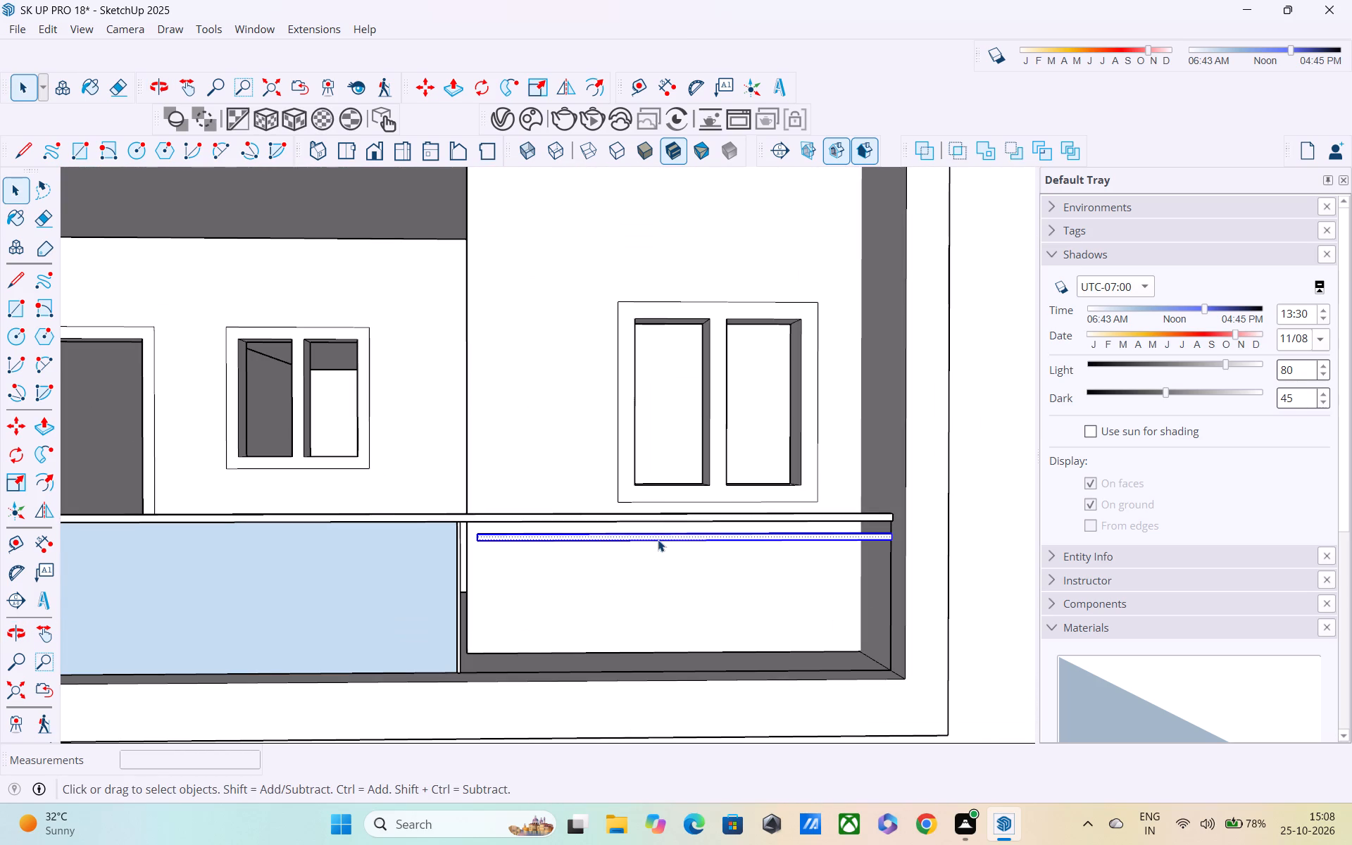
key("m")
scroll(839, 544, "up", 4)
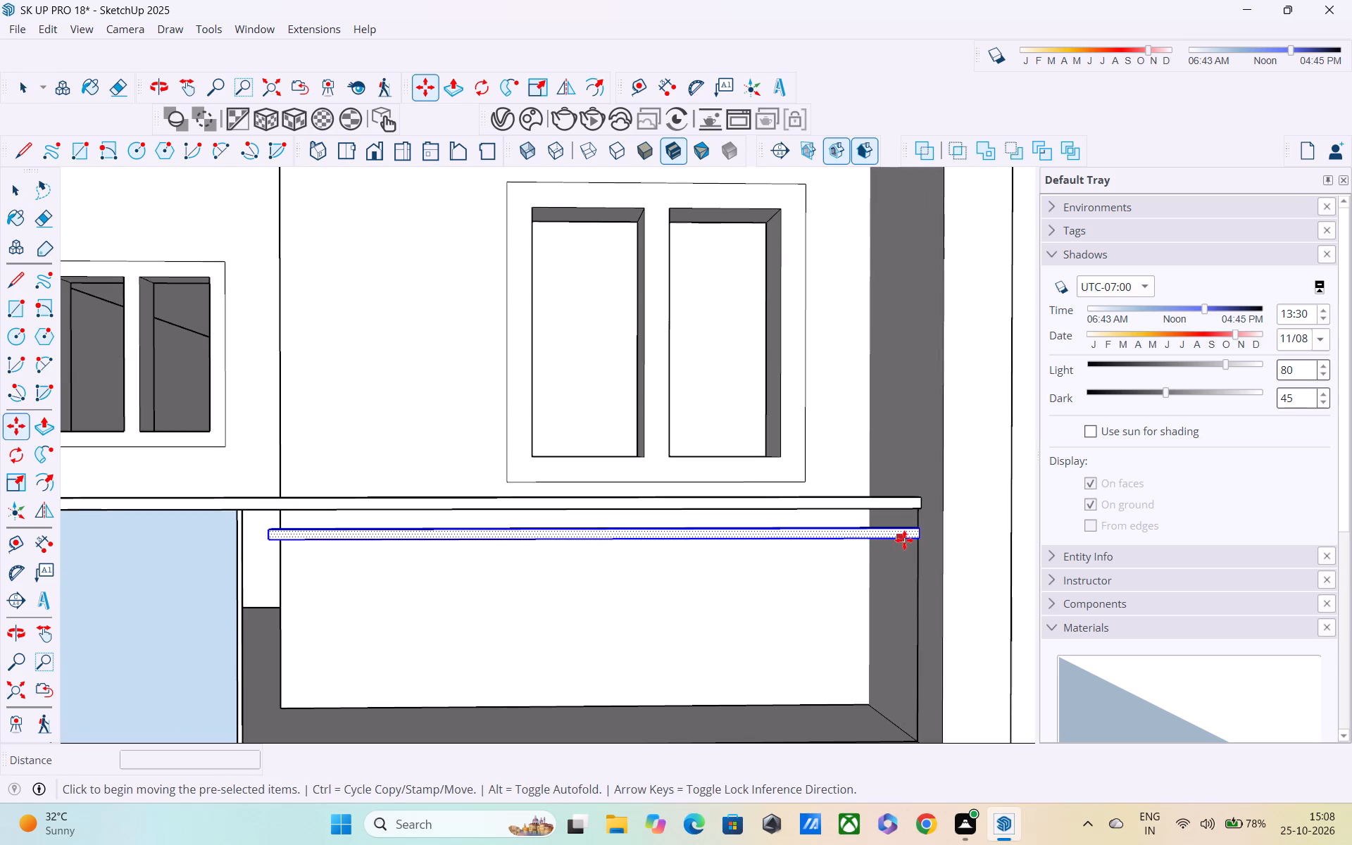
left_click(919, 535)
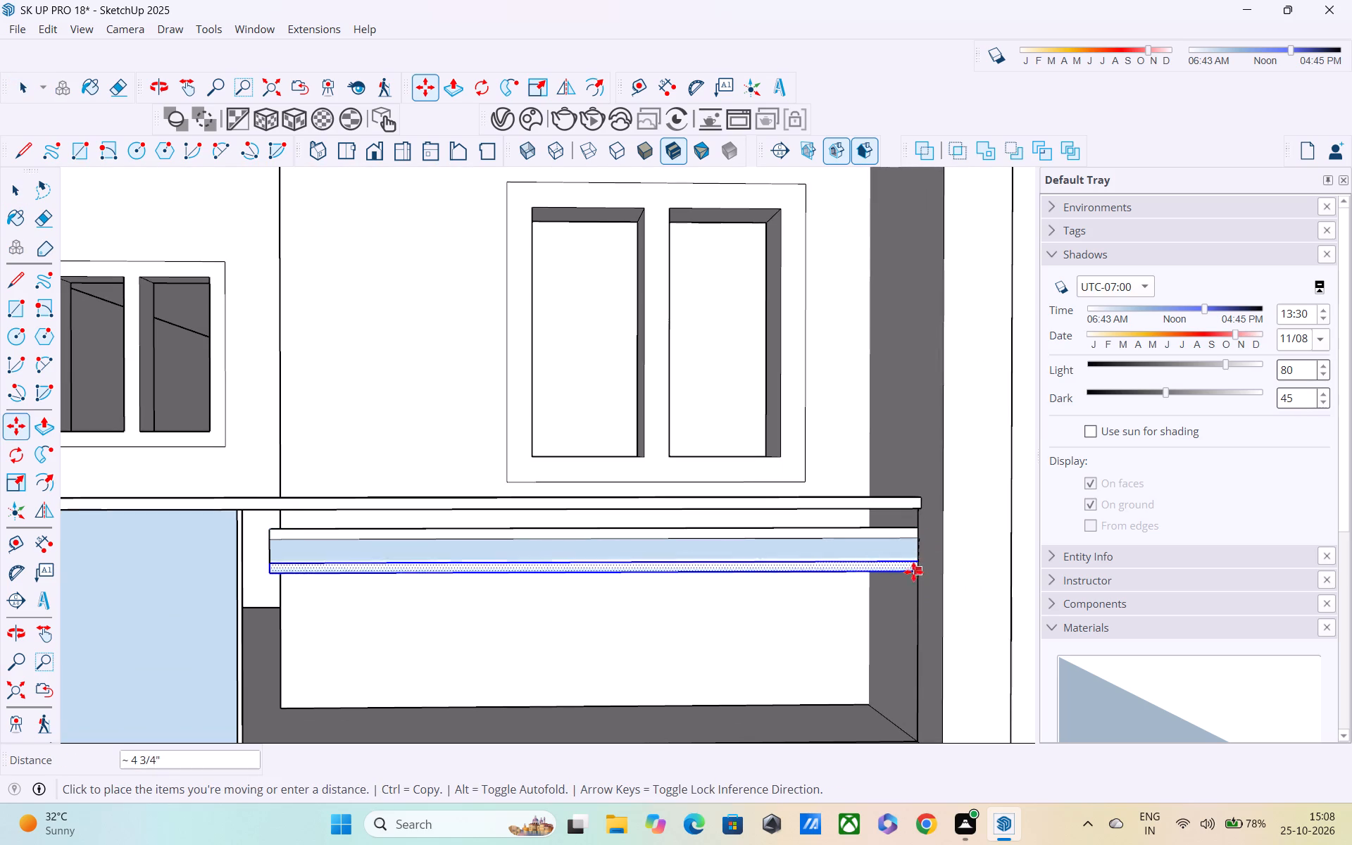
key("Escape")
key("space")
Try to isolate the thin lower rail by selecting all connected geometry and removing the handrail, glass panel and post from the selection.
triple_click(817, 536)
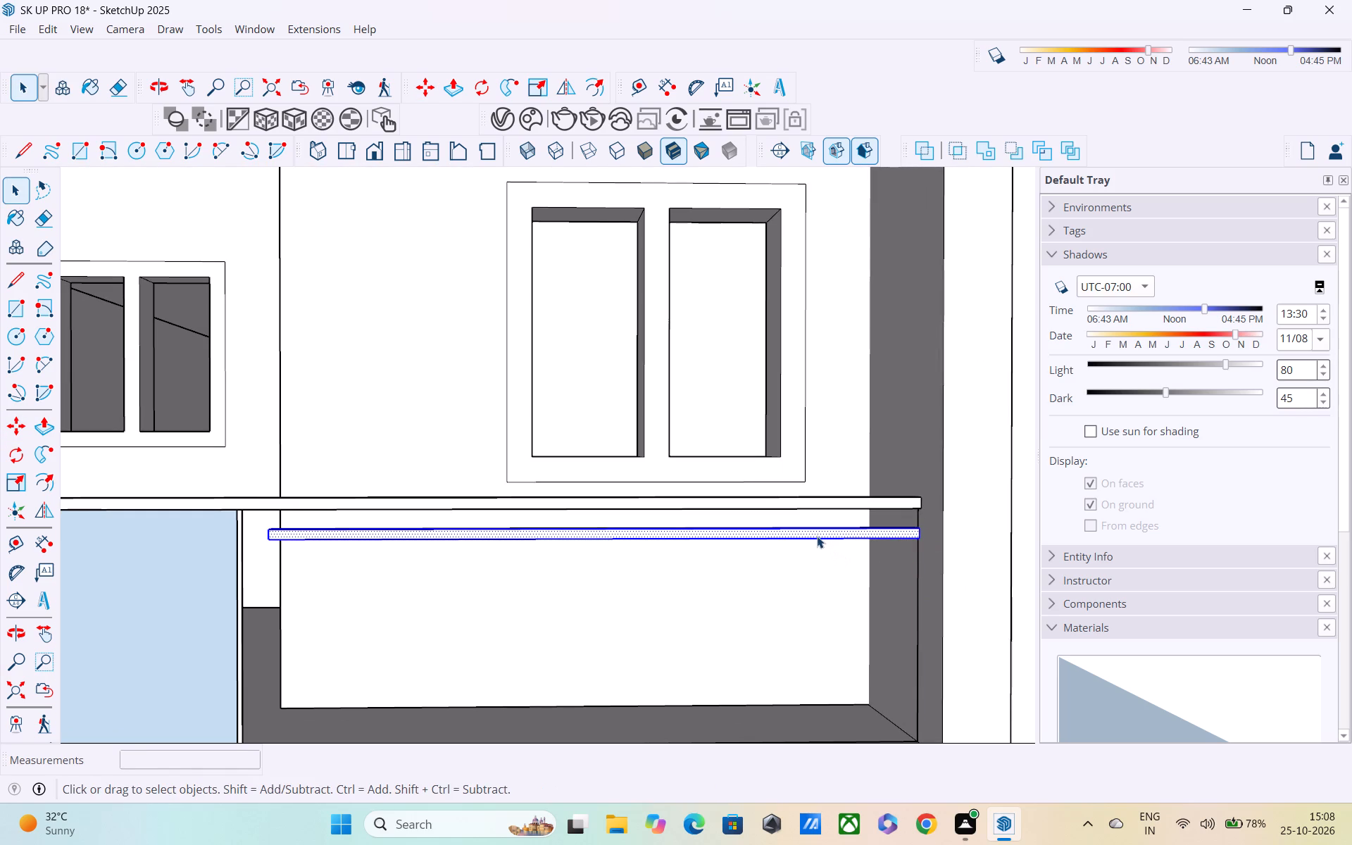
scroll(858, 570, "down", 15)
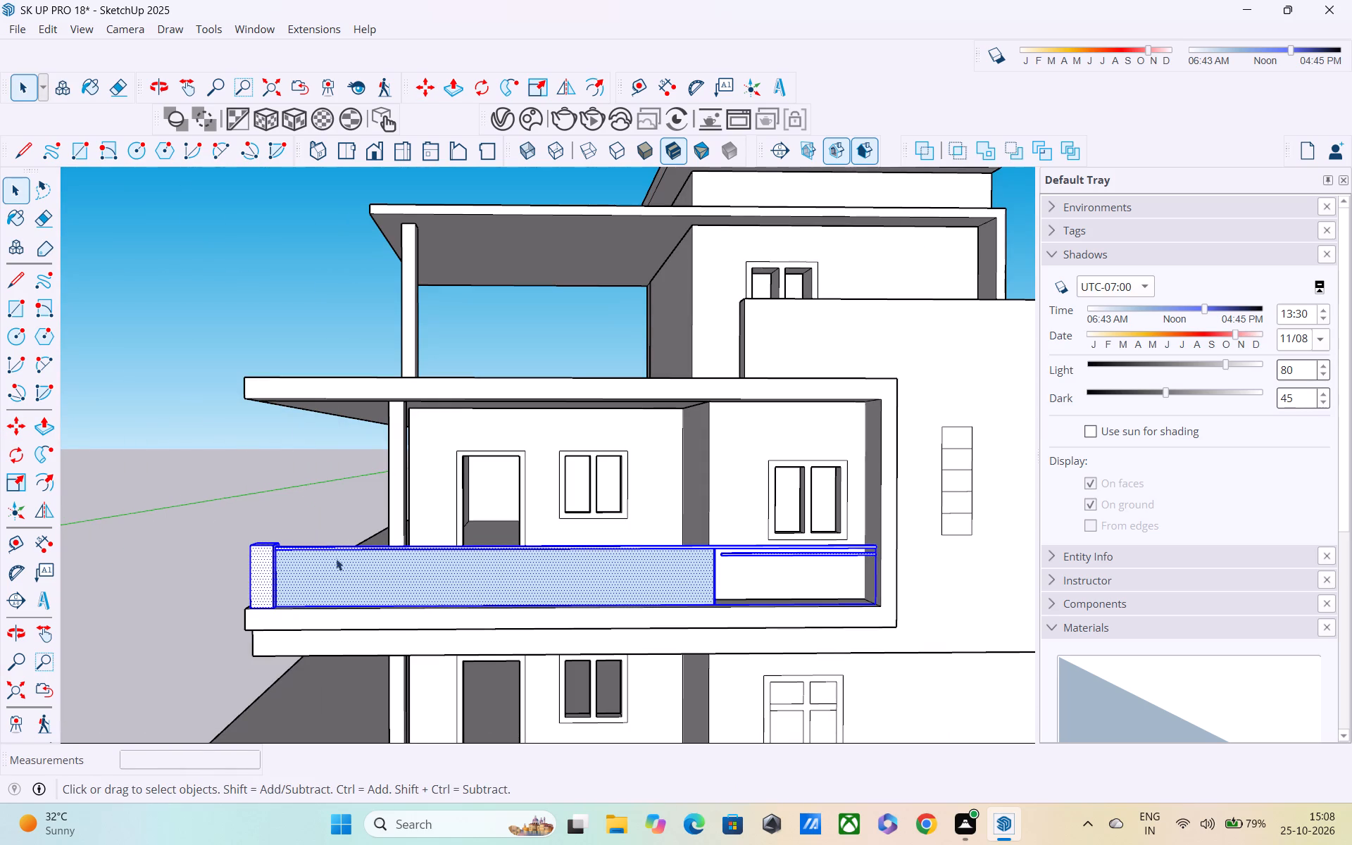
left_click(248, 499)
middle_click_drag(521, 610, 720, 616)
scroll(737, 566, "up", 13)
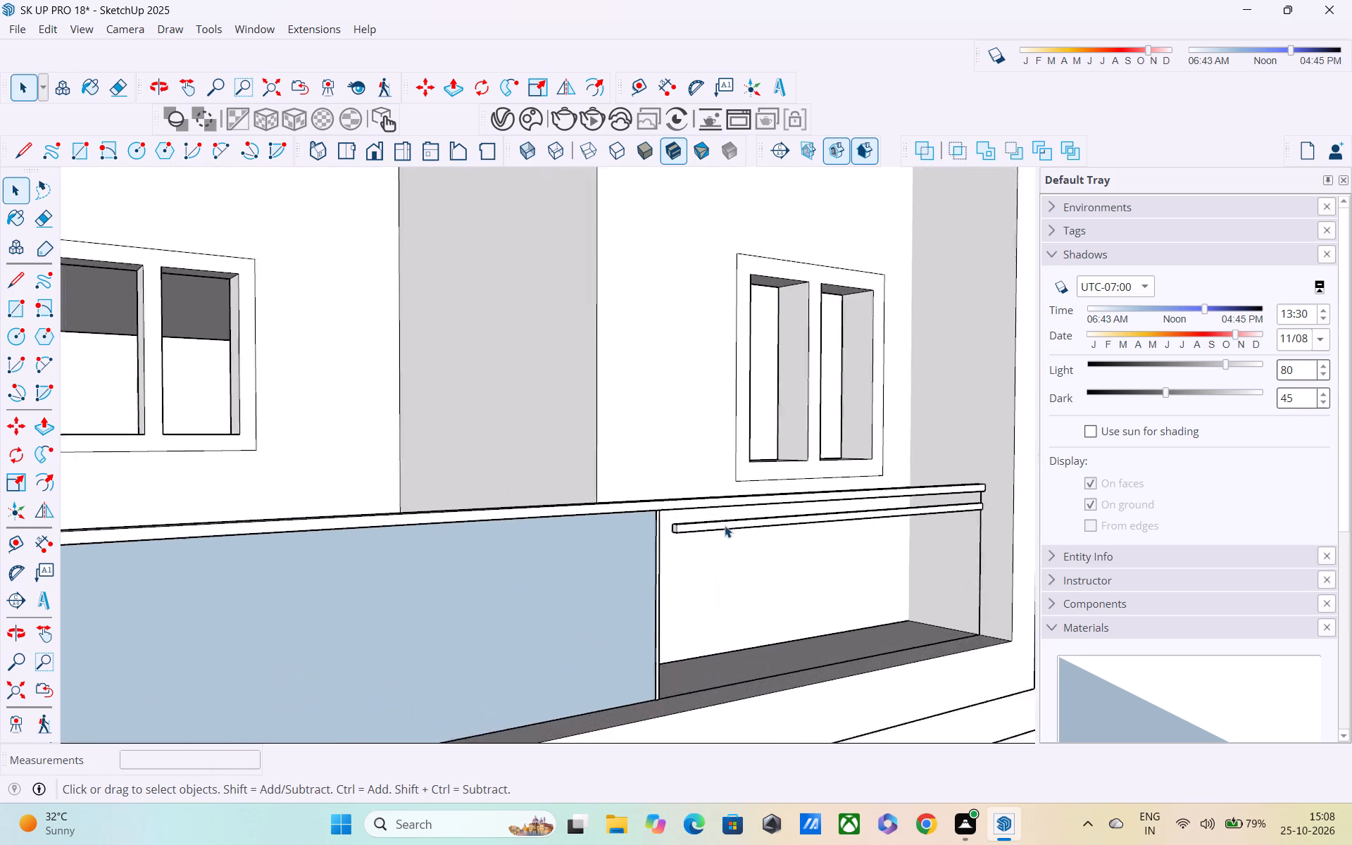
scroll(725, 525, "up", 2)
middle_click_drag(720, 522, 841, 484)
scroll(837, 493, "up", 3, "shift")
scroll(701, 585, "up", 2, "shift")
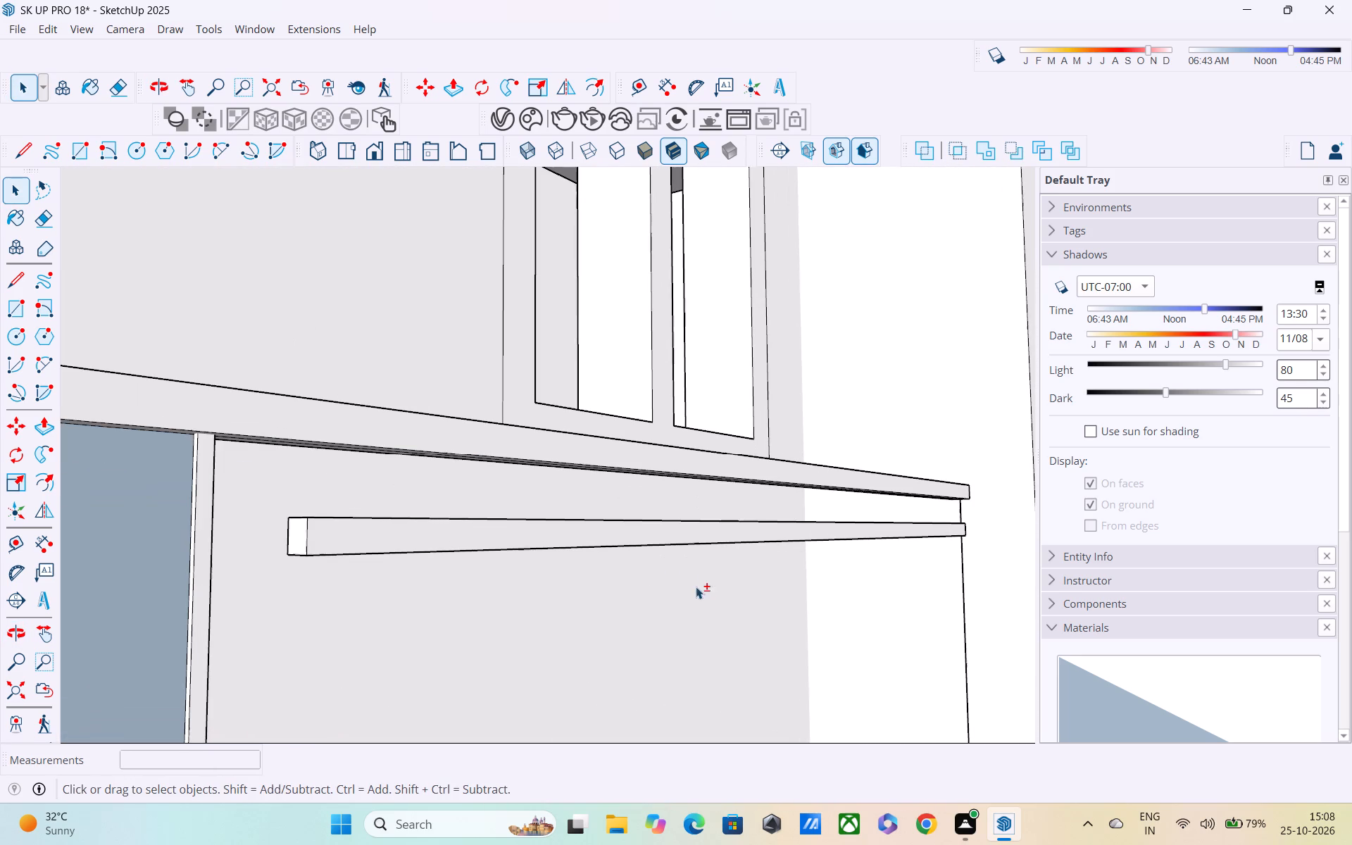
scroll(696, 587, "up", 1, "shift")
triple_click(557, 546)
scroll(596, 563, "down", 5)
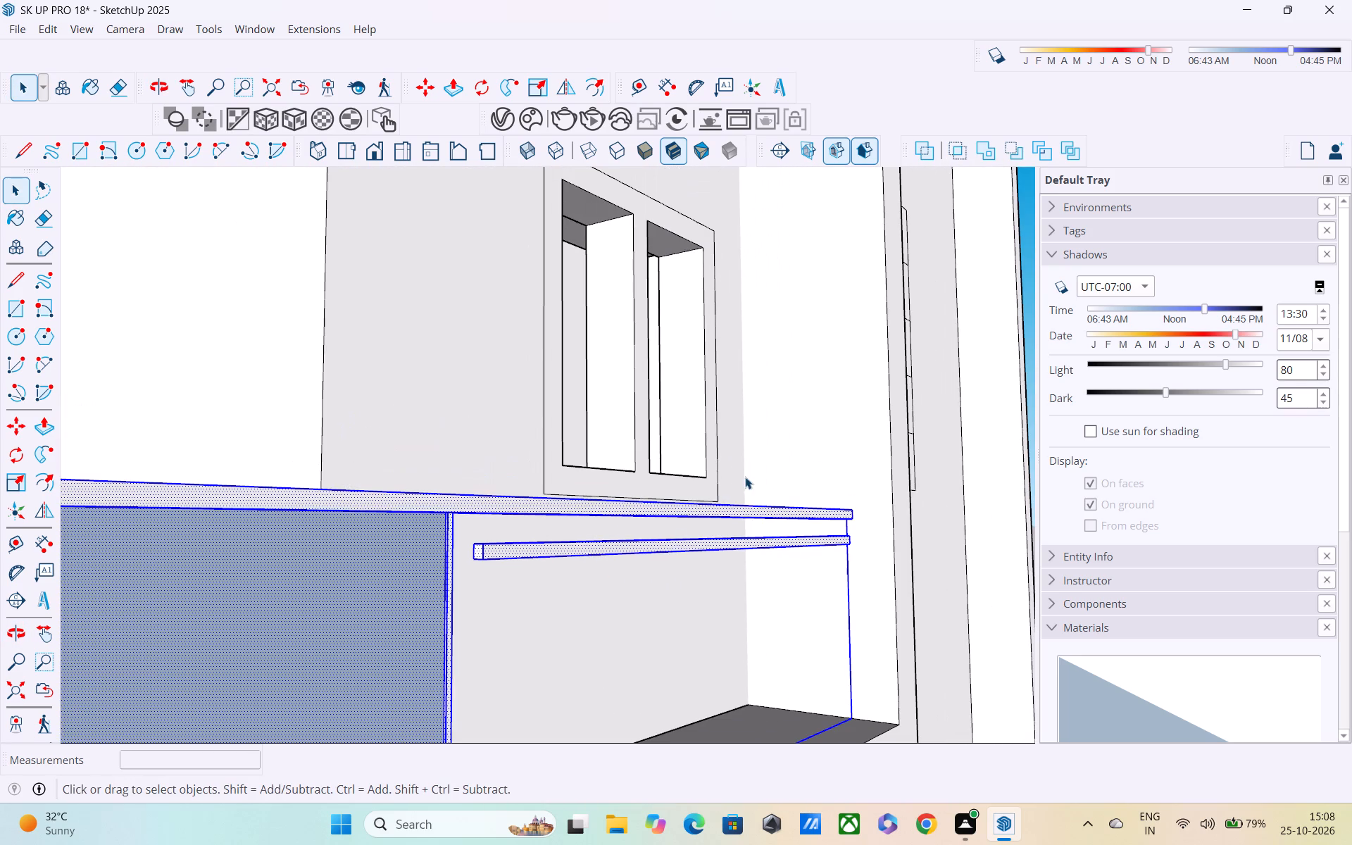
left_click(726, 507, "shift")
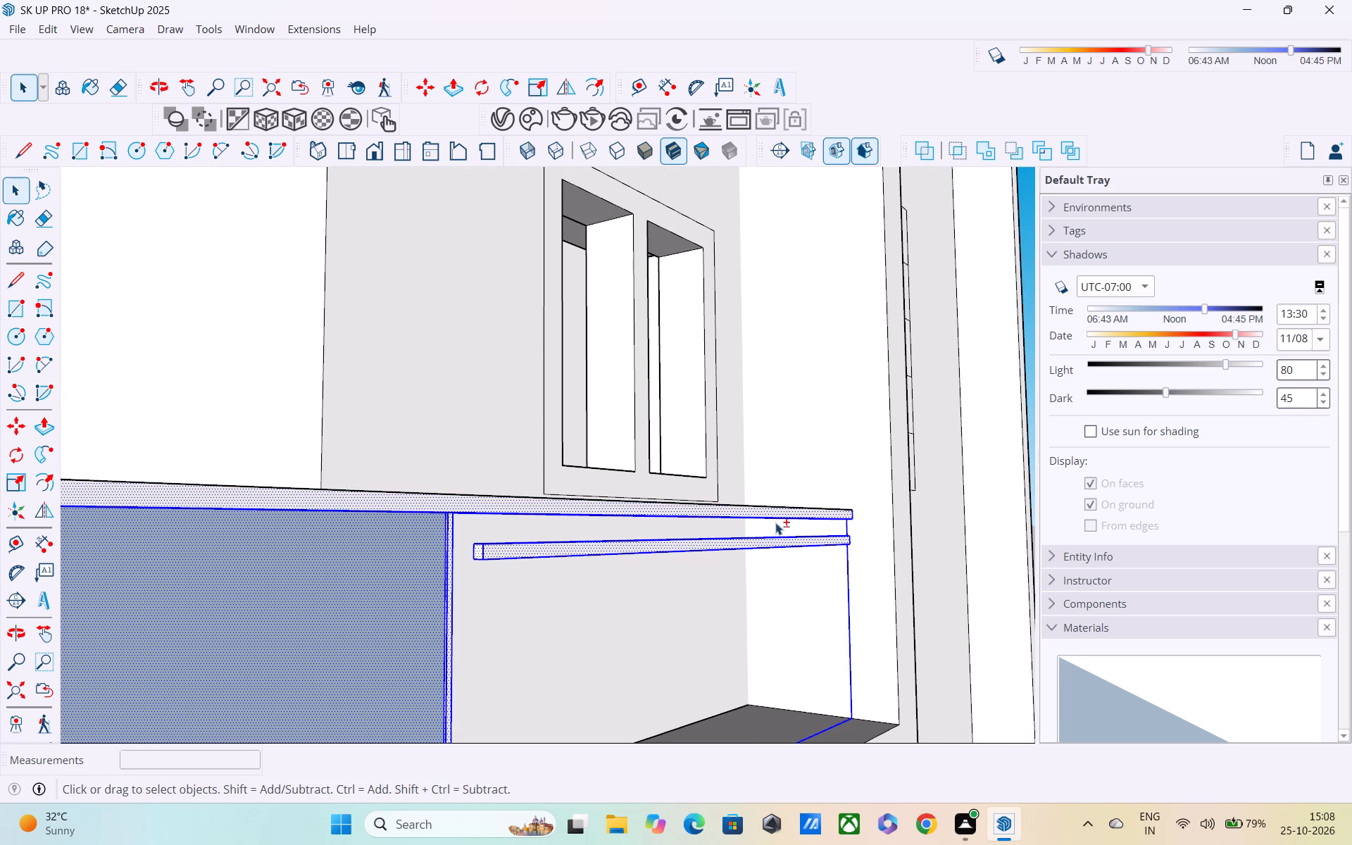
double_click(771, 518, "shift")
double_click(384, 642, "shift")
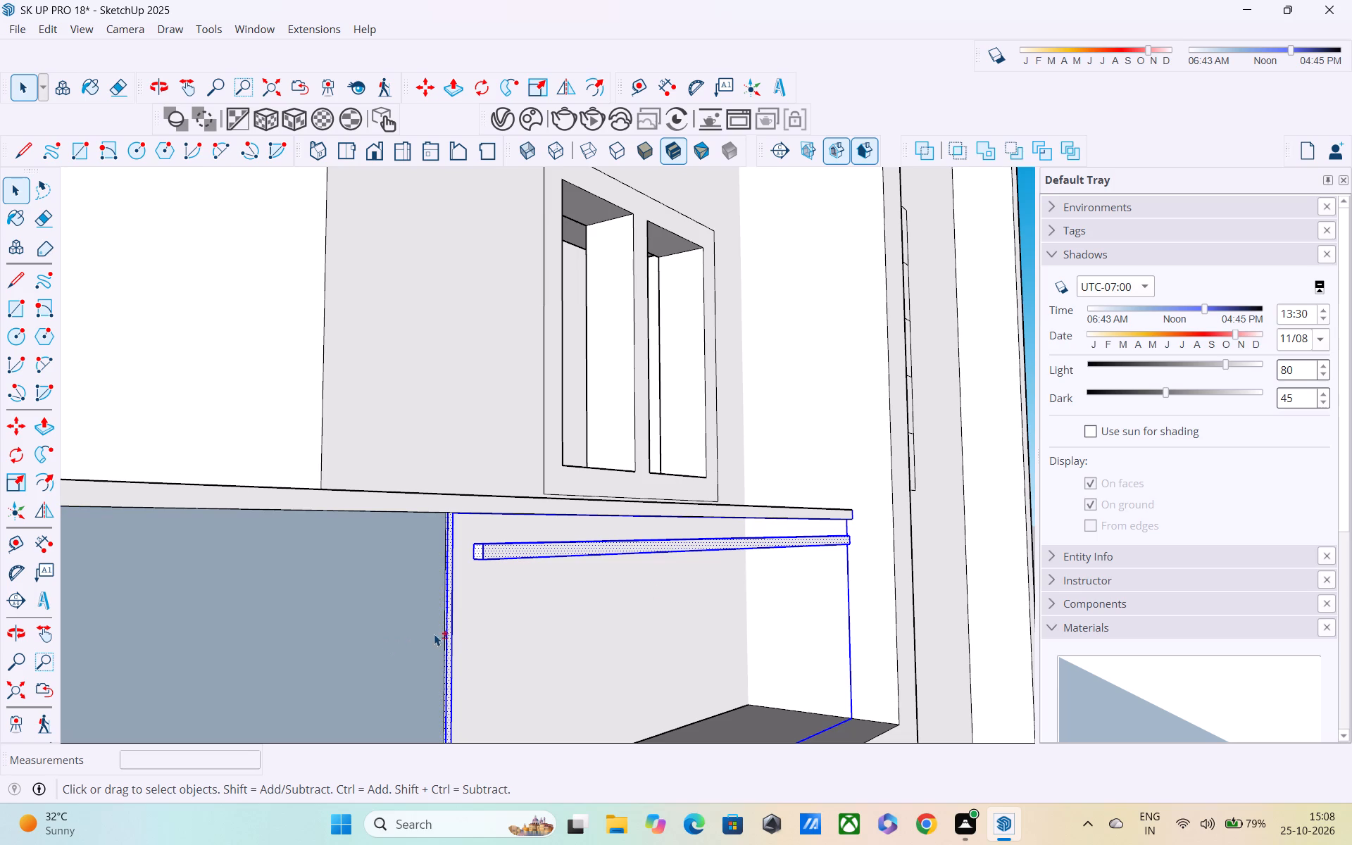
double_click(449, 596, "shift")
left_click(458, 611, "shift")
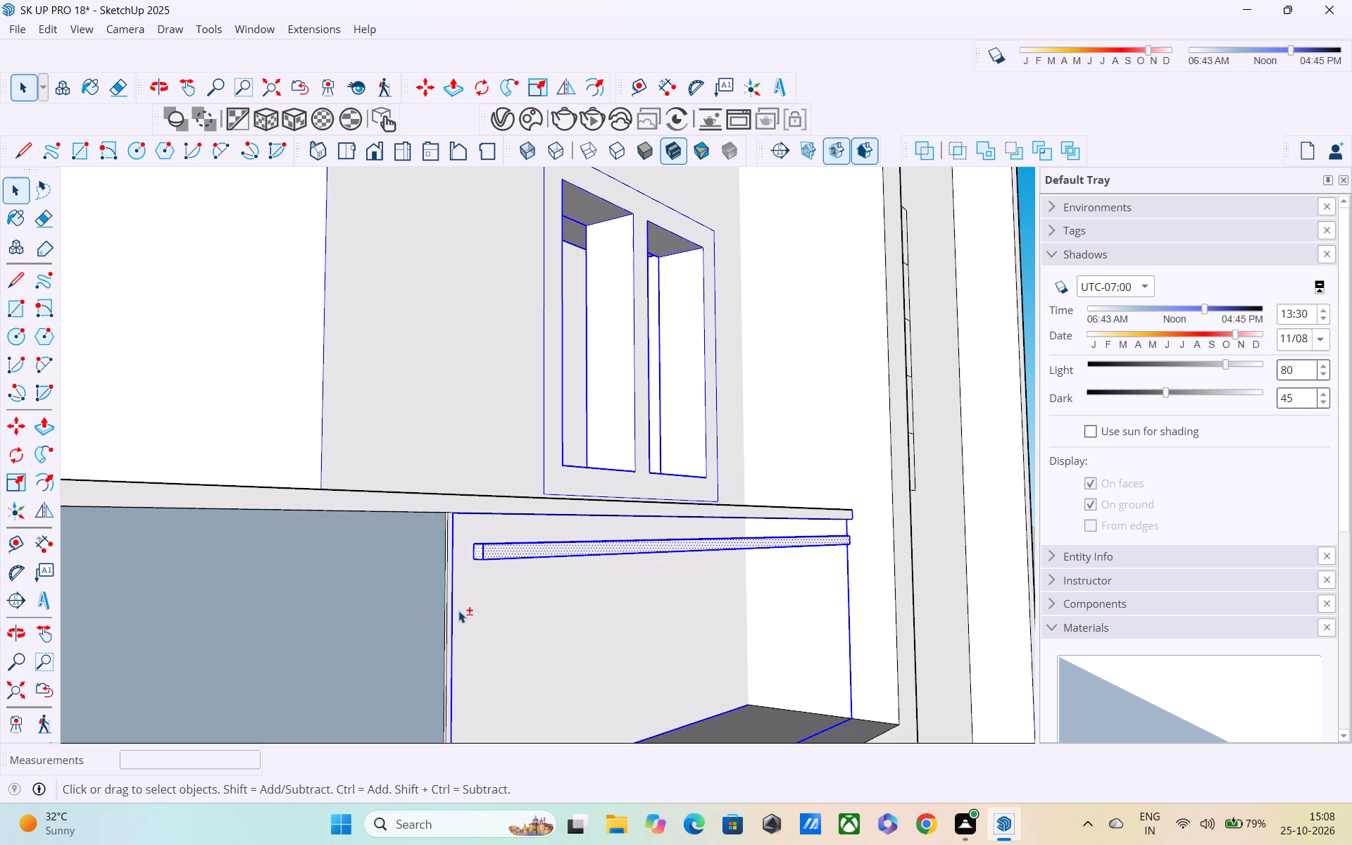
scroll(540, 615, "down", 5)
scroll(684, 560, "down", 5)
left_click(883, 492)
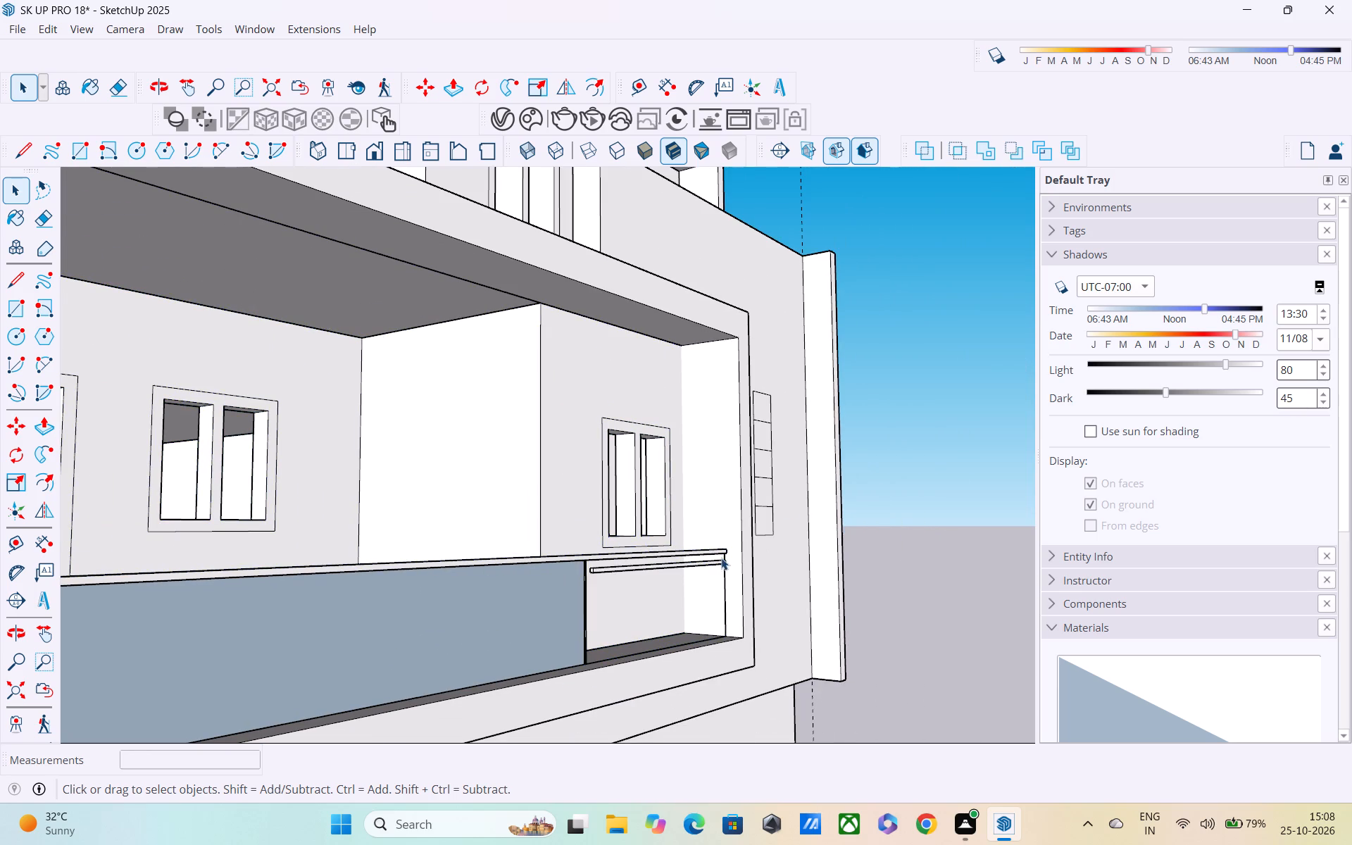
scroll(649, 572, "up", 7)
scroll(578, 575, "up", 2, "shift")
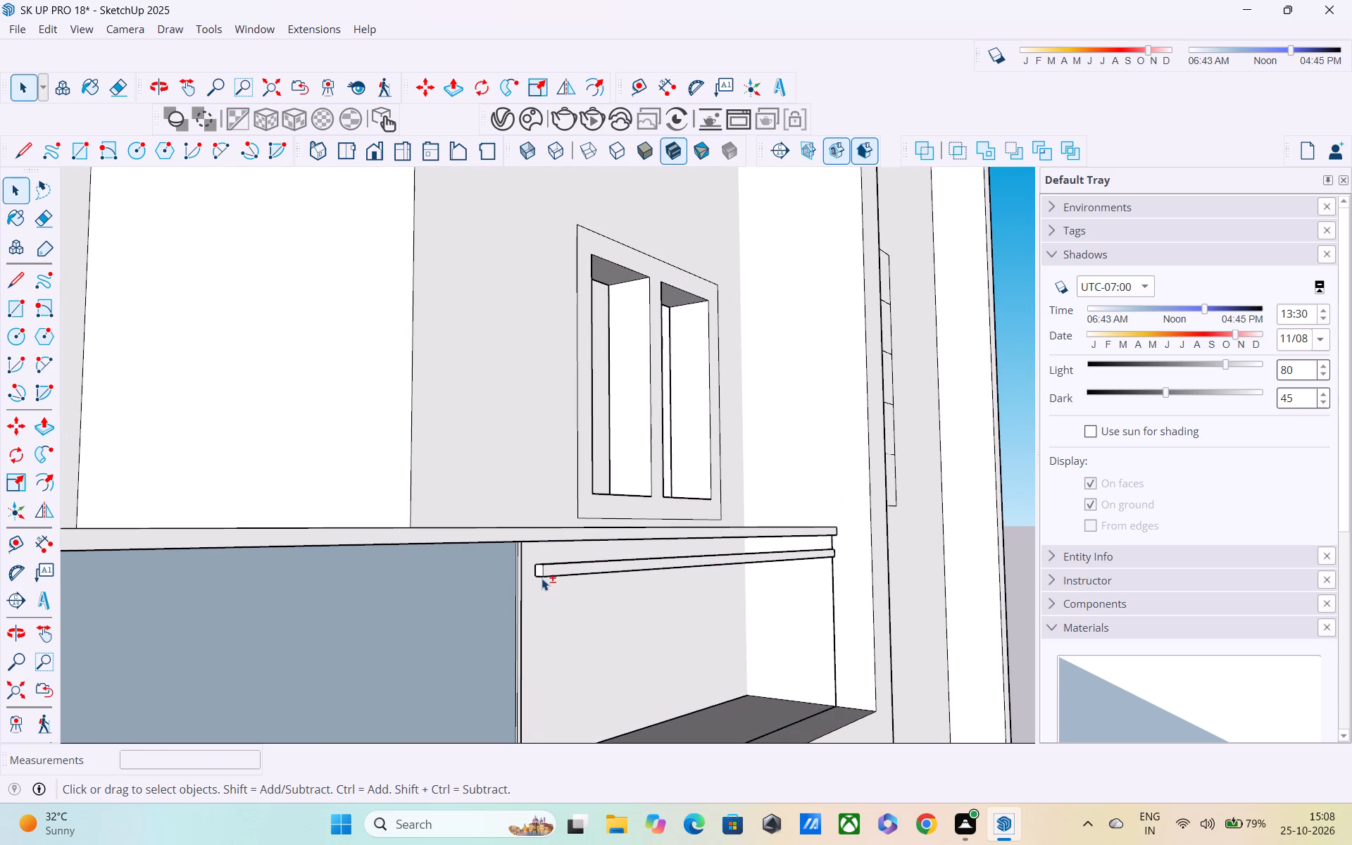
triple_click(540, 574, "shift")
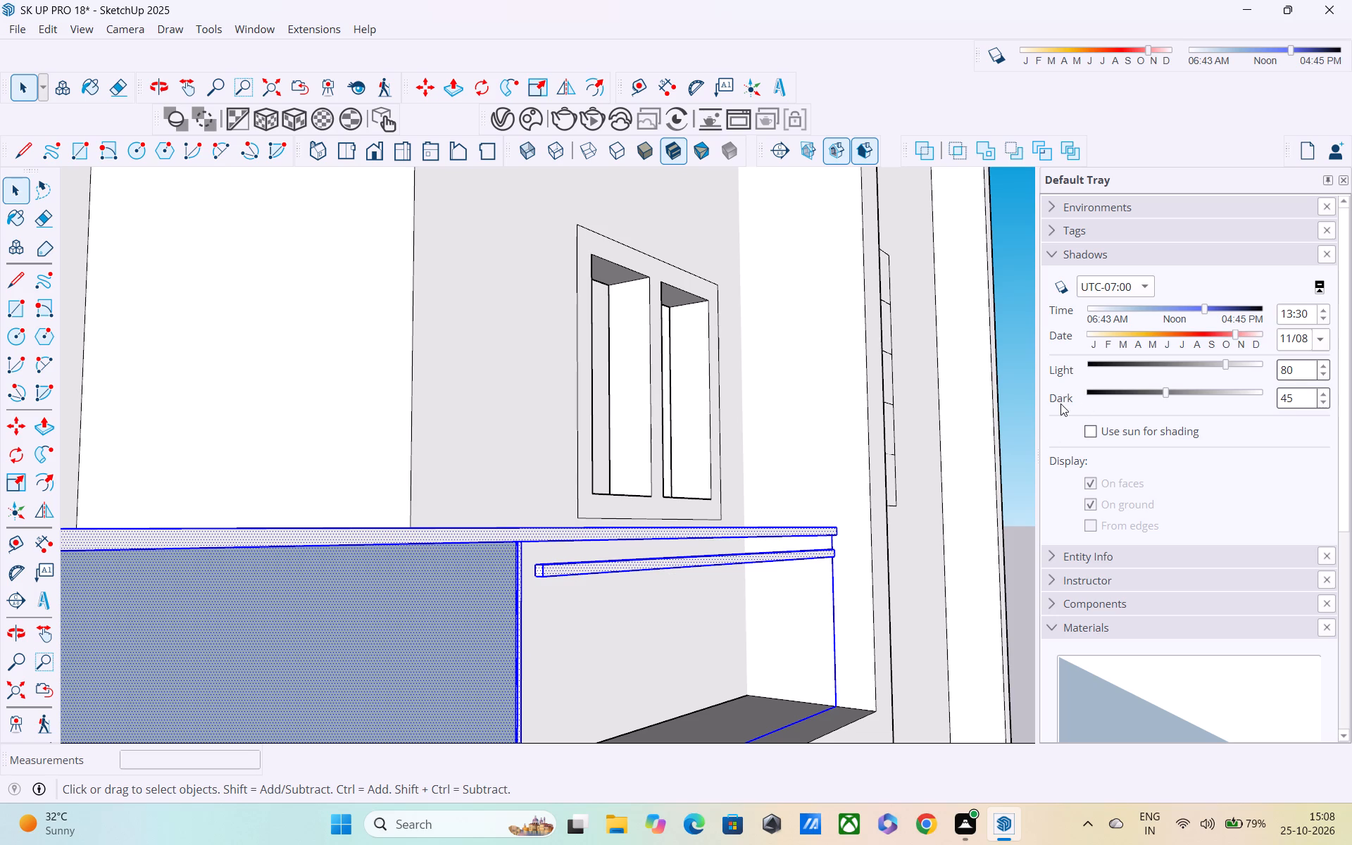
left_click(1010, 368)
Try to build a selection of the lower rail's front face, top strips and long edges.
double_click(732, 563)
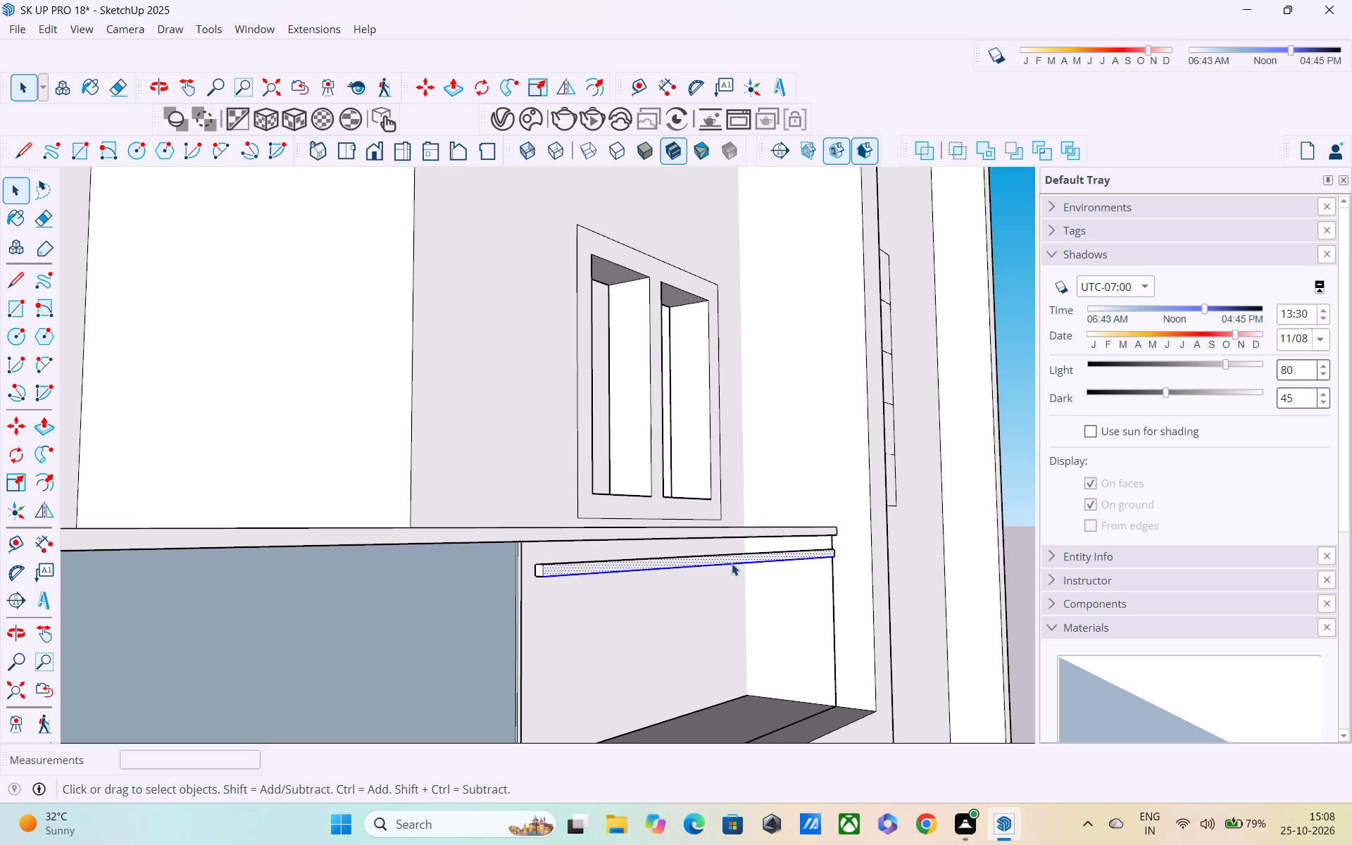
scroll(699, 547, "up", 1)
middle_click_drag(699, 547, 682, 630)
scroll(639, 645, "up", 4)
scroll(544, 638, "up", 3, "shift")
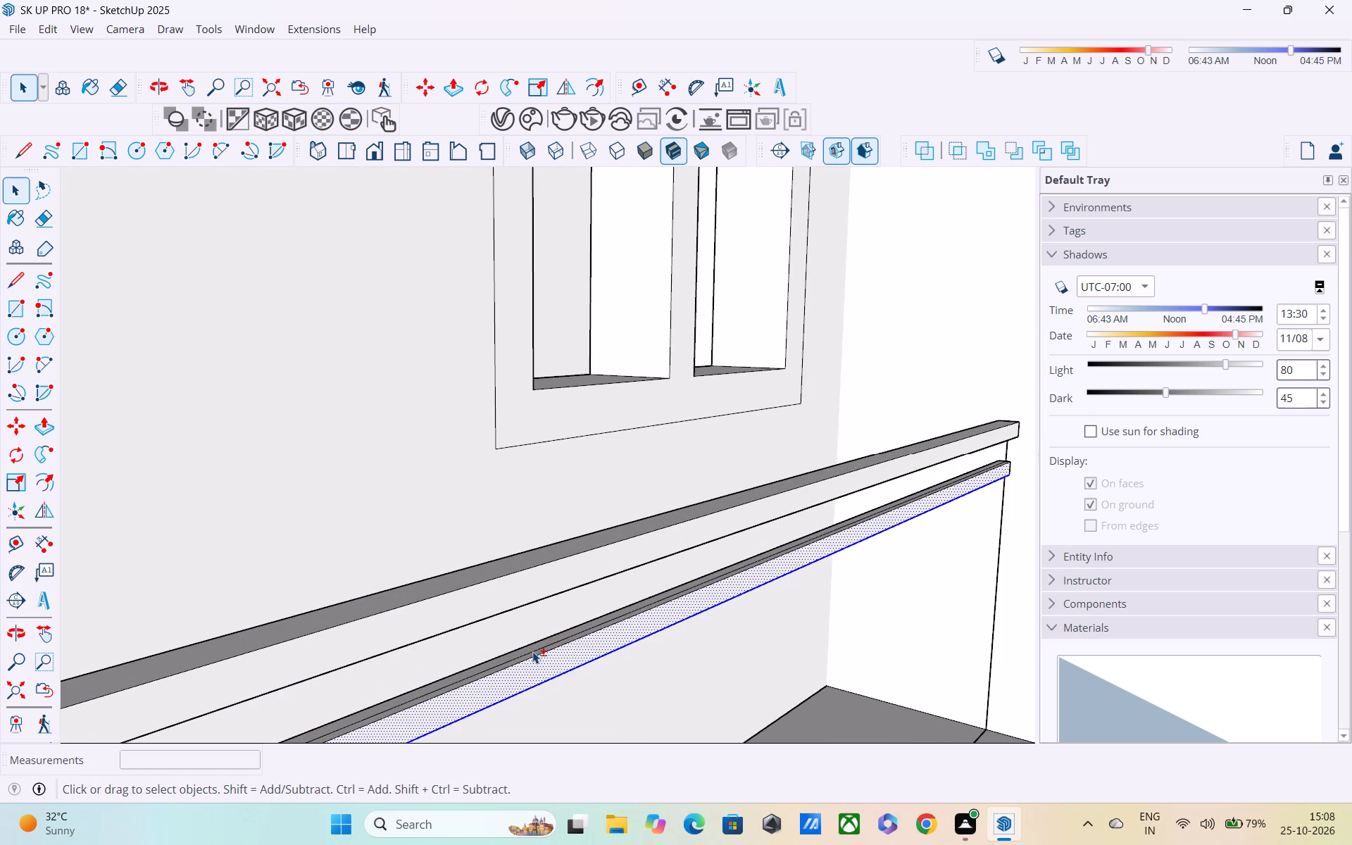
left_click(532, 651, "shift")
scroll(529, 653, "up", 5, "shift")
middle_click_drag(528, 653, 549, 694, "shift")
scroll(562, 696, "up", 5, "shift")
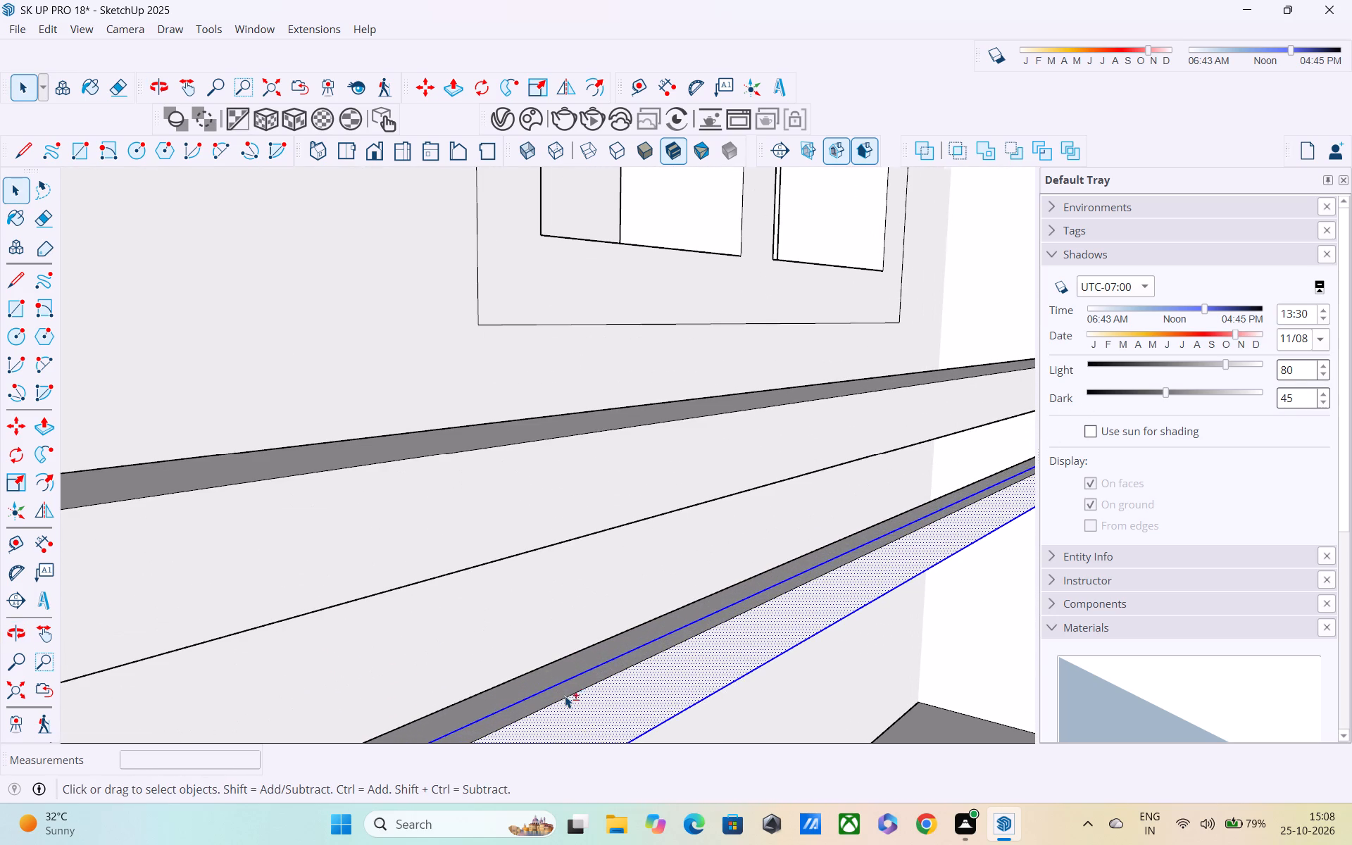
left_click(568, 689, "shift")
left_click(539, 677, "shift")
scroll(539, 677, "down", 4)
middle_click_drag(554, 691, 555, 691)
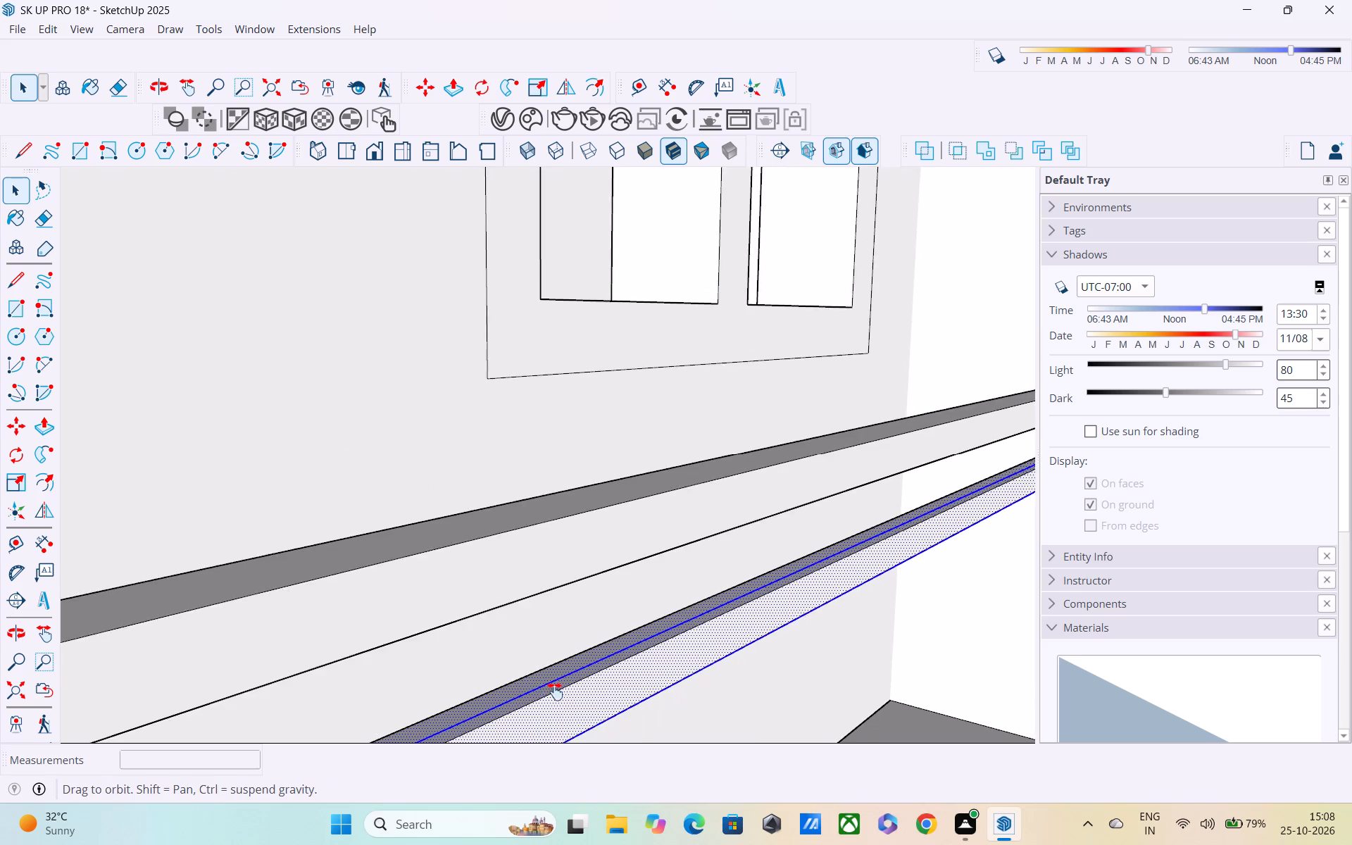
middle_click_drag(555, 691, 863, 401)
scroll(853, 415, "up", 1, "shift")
Select the lower rail's free end face, front face and both top strips together with their bounding edges.
left_click(137, 596)
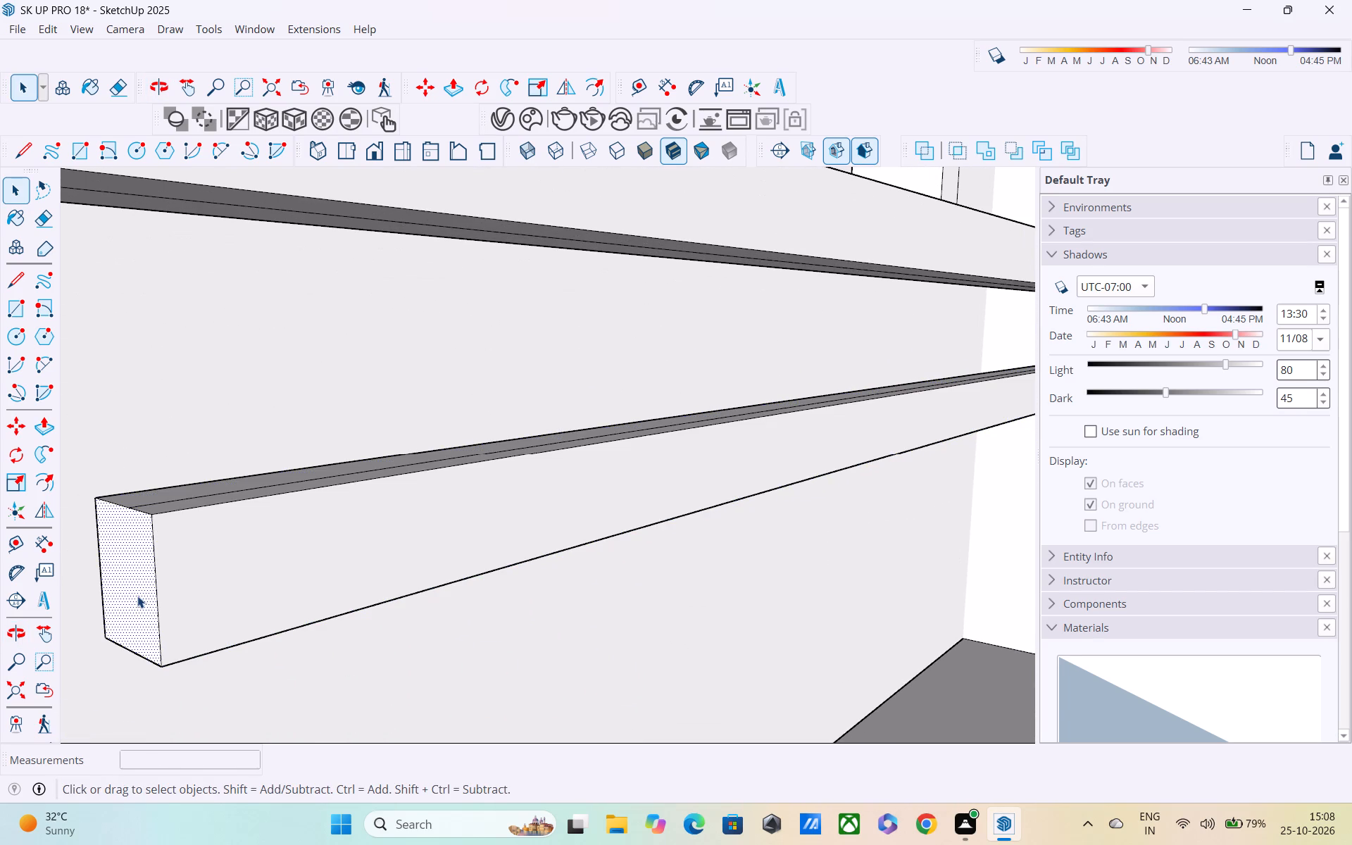
double_click(232, 596, "shift")
middle_click_drag(235, 580, 387, 752)
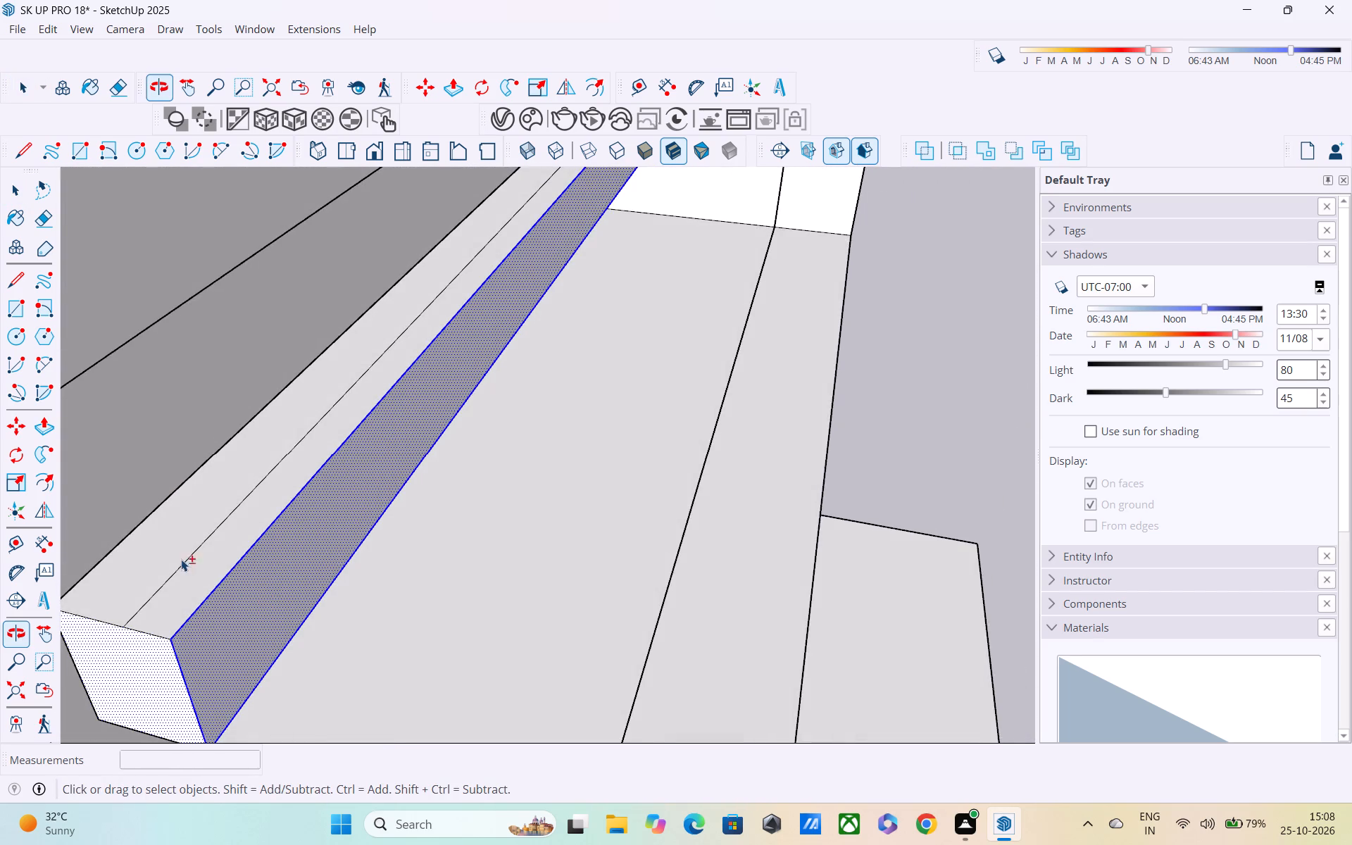
scroll(174, 548, "up", 2, "shift")
double_click(196, 572, "shift")
double_click(173, 547, "shift")
middle_click_drag(190, 584, 436, 432)
scroll(363, 525, "down", 5)
middle_click_drag(325, 564, 418, 496)
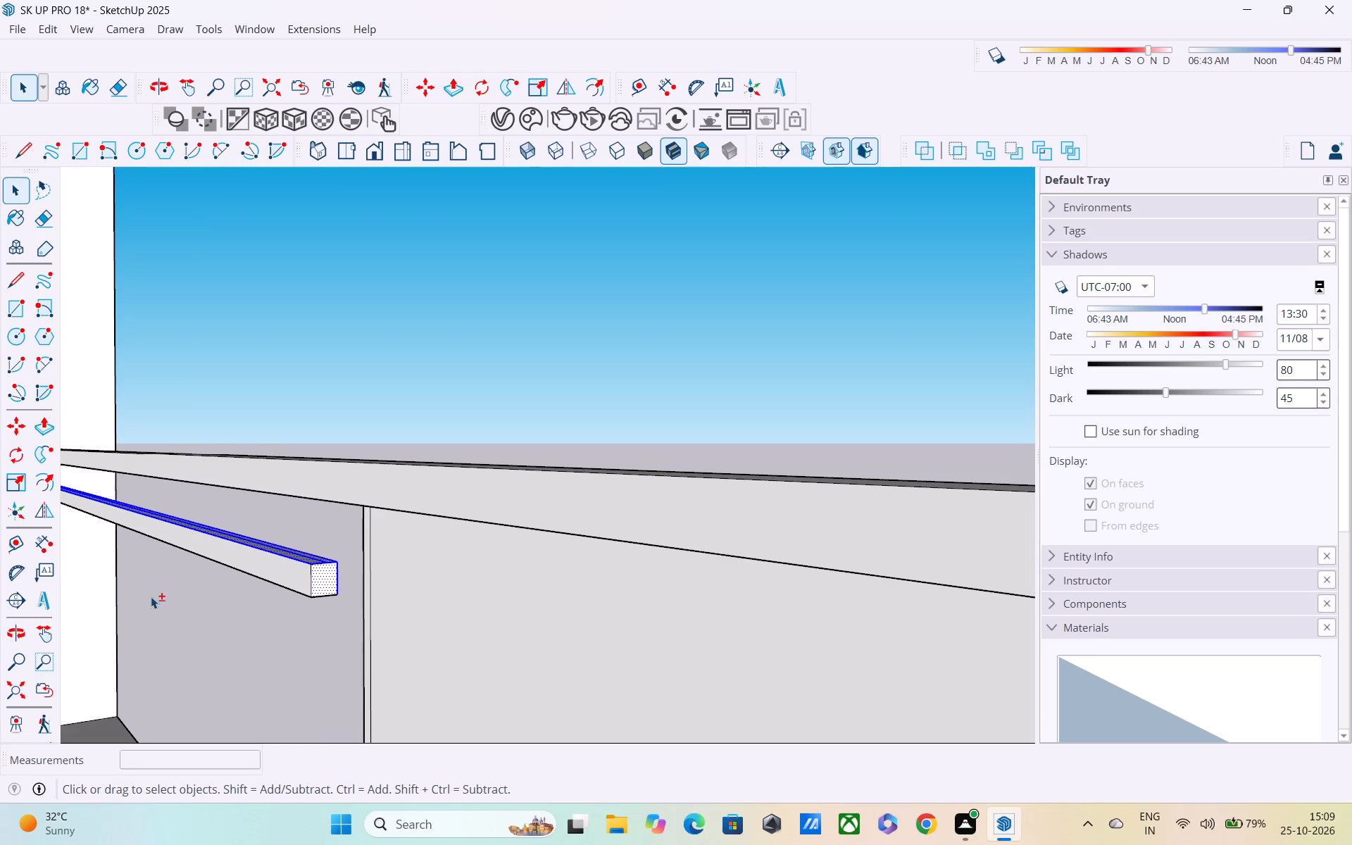
Add the lower rail's balcony-side face and its bottom edge to the selection.
scroll(151, 596, "up", 3, "shift")
scroll(273, 563, "down", 4, "shift")
scroll(313, 547, "up", 3, "shift")
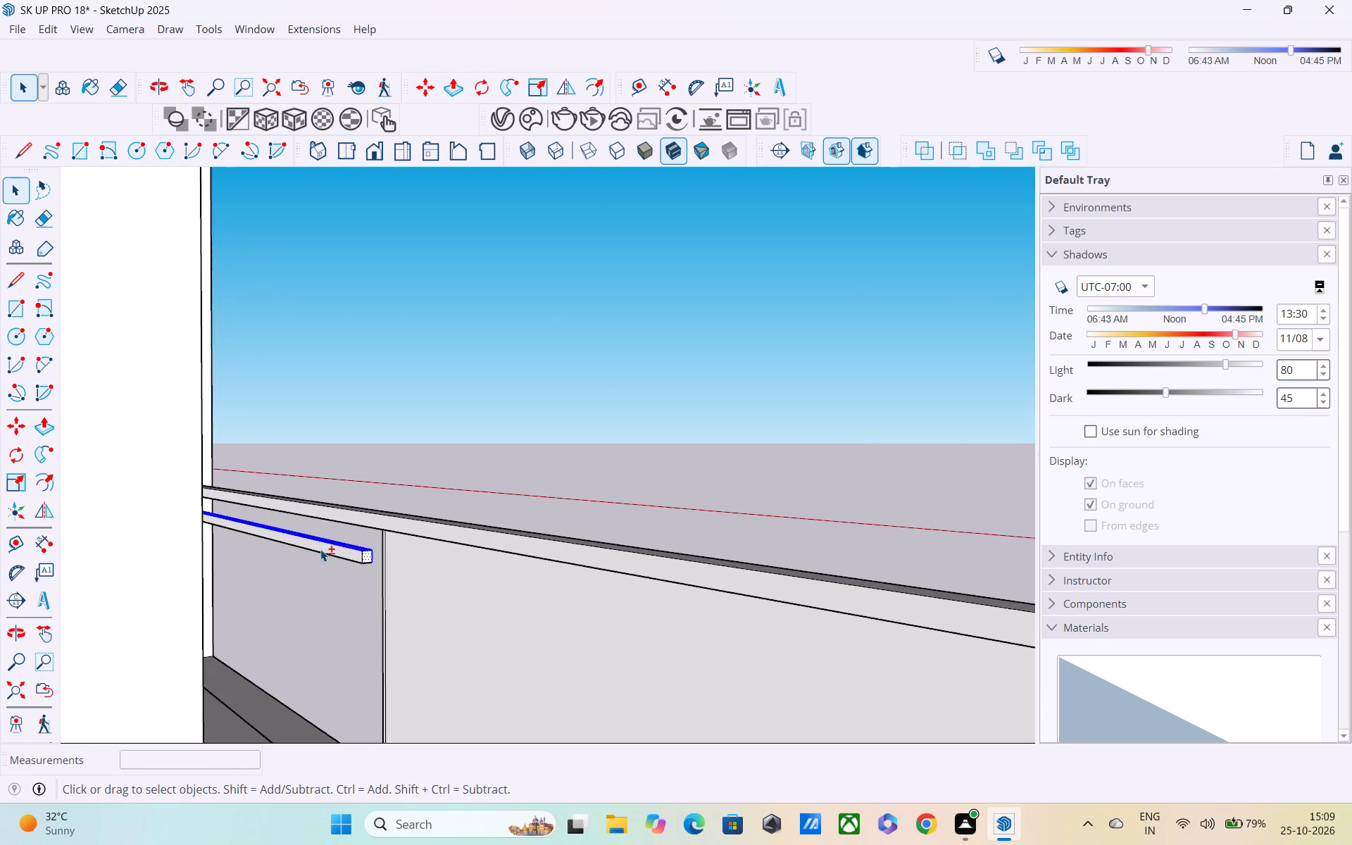
scroll(320, 549, "up", 8, "shift")
left_click(357, 547, "shift")
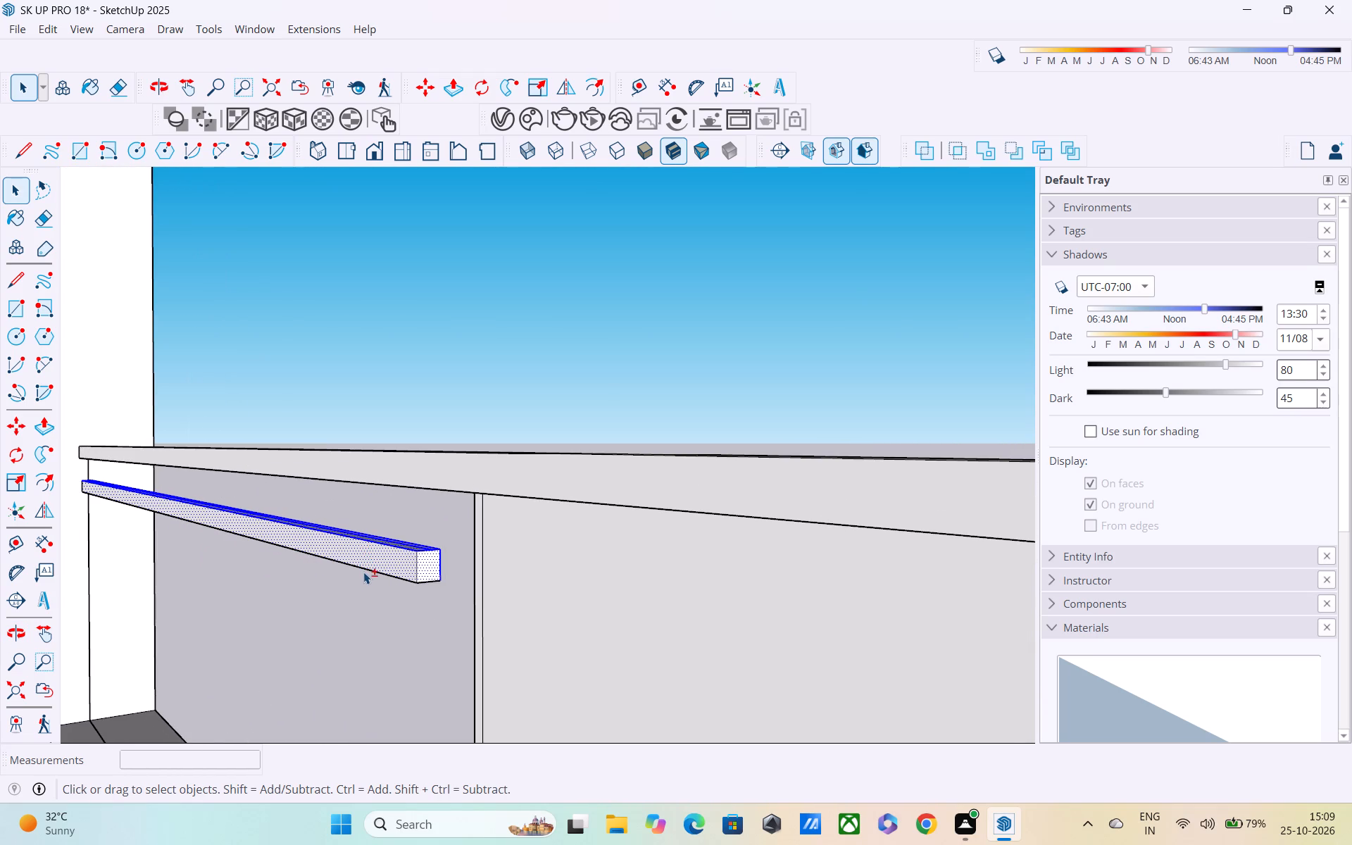
left_click(364, 569, "shift")
Add the lower rail's underside strips and their long edges to the selection.
middle_click_drag(379, 586, 306, 396, "shift")
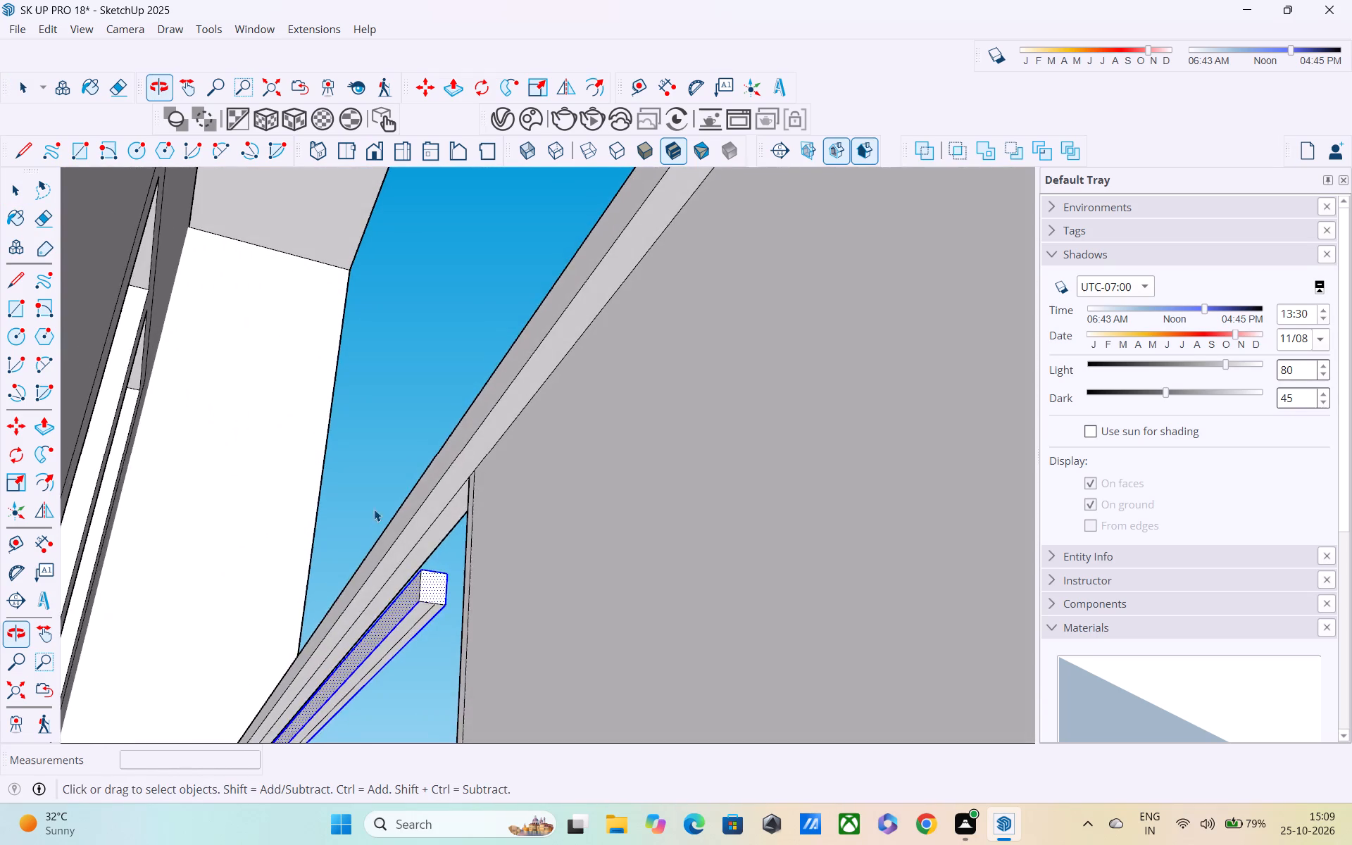
scroll(457, 622, "up", 3, "shift")
scroll(432, 613, "down", 3, "shift")
double_click(289, 585, "shift")
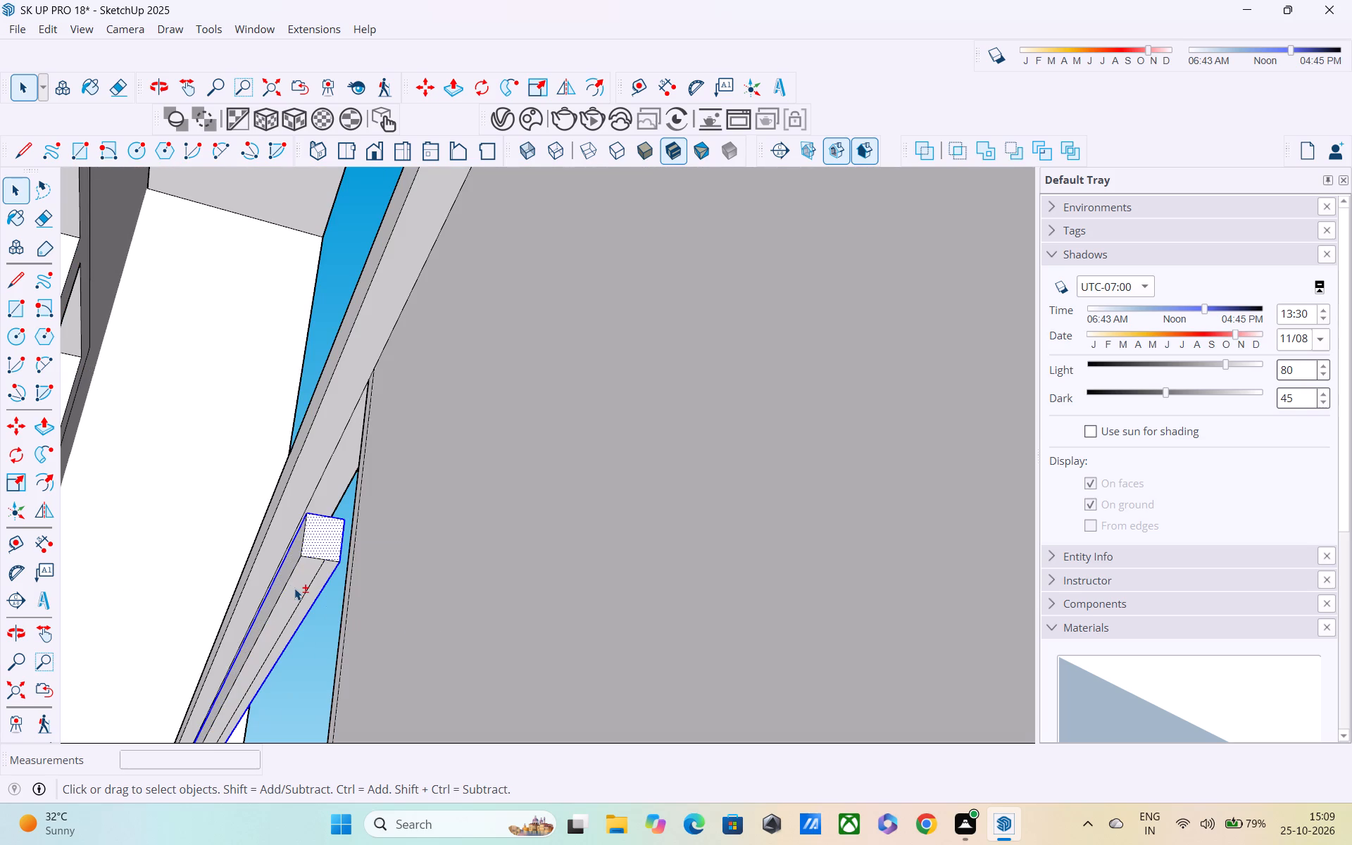
double_click(295, 588, "shift")
left_click(286, 577, "shift")
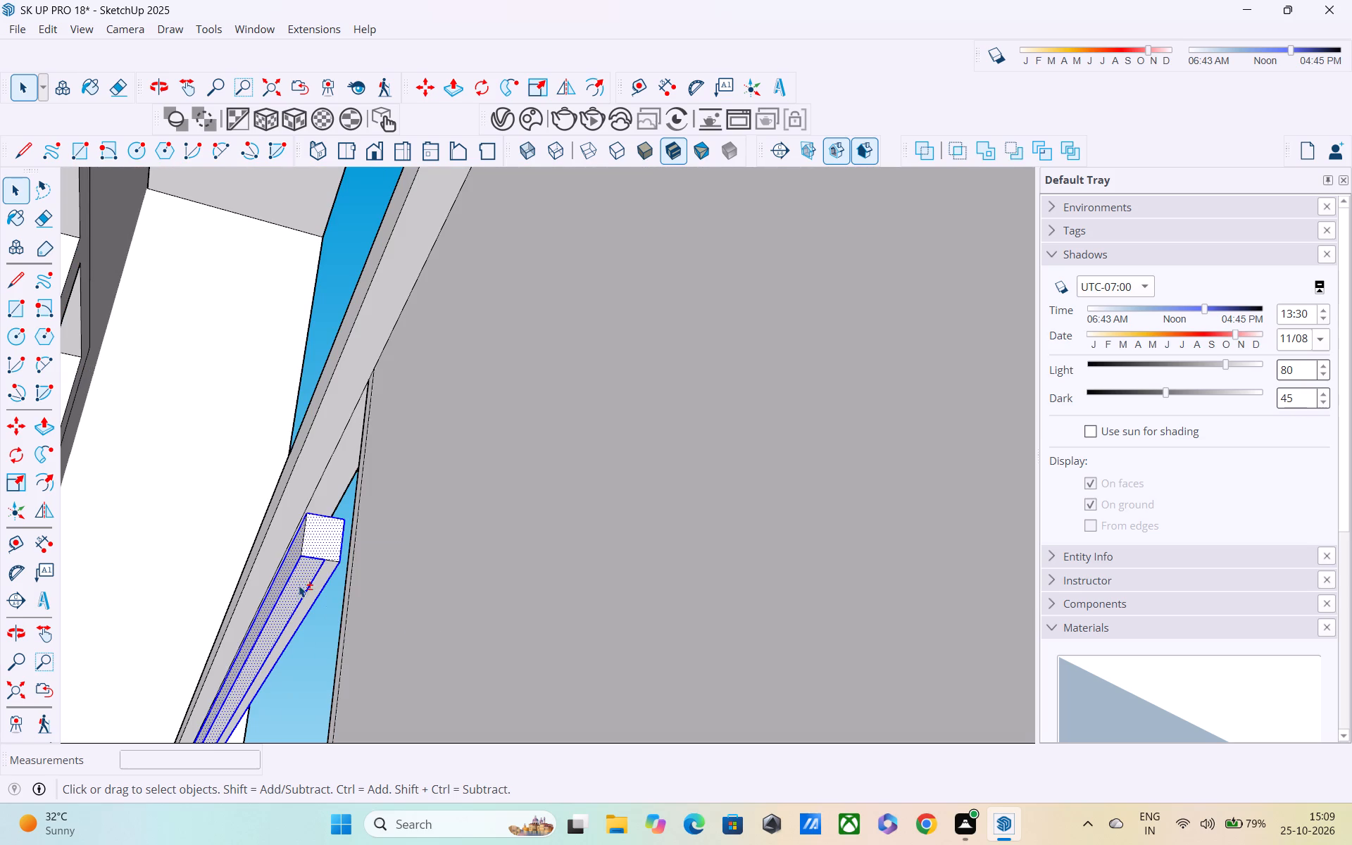
left_click(320, 581, "shift")
Complete the lower rail's selection with its free end face and that face's remaining bounding edges.
left_click(332, 558, "shift")
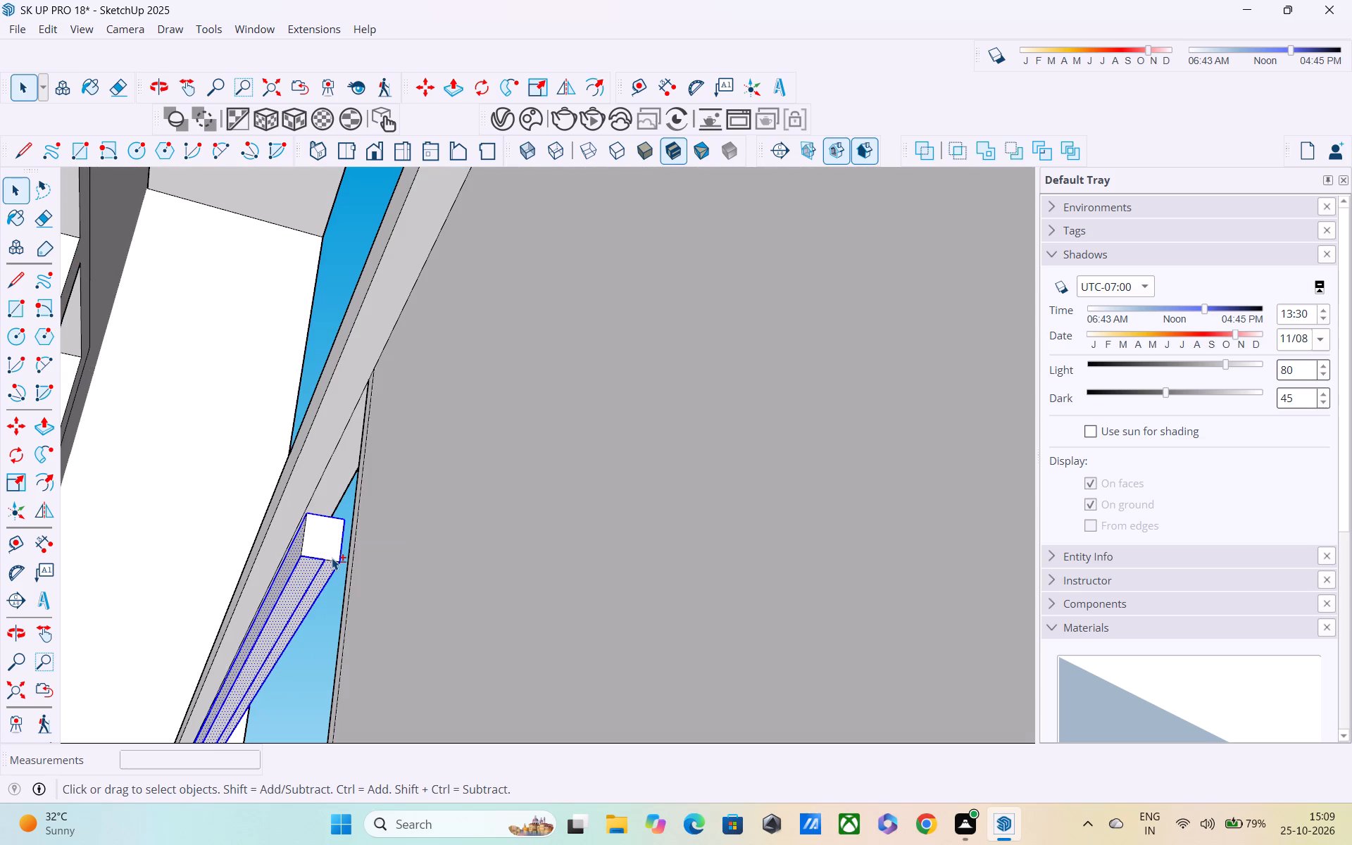
left_click(332, 558, "shift")
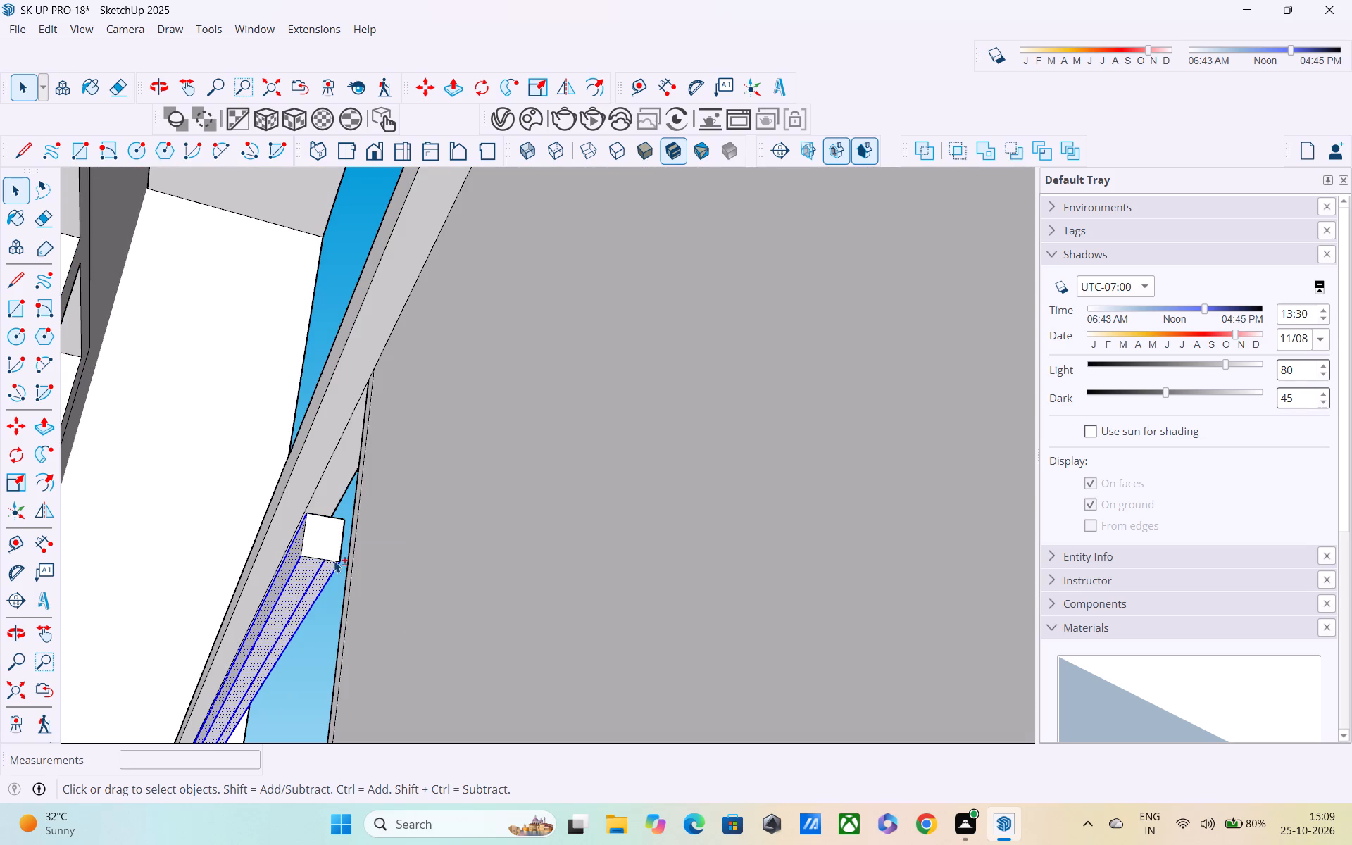
left_click(334, 561, "shift")
left_click(328, 547, "shift")
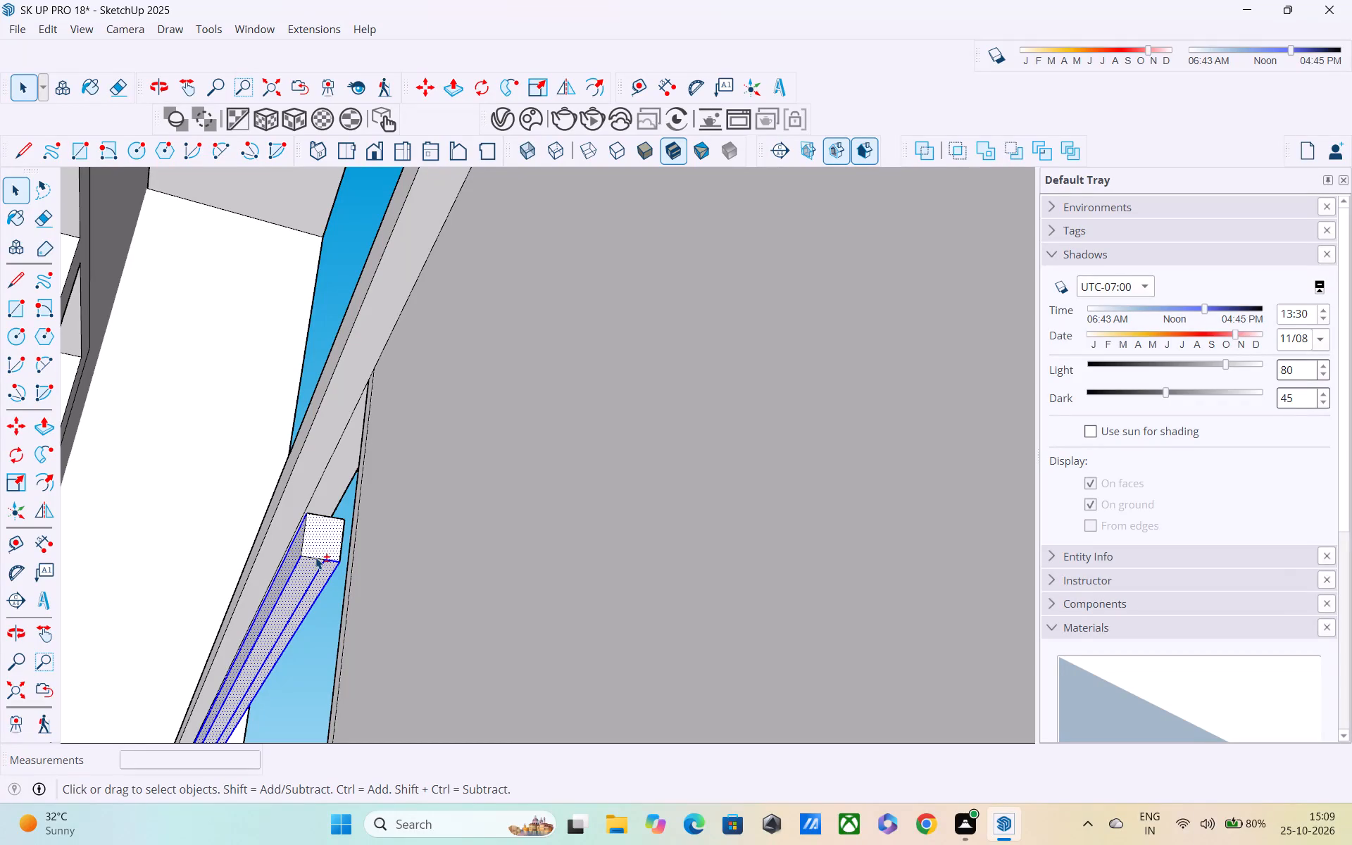
left_click(315, 556, "shift")
left_click(306, 543, "shift")
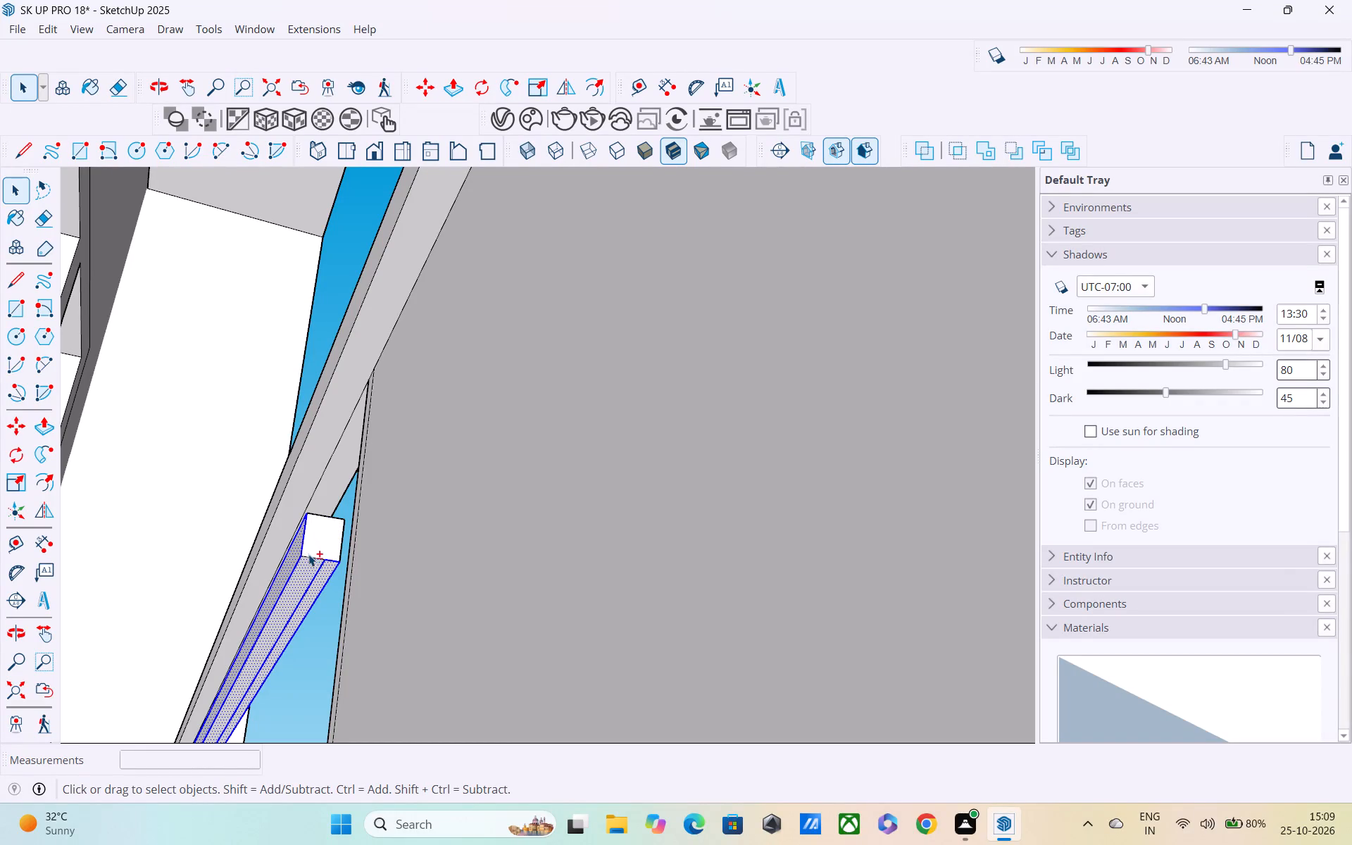
left_click(311, 557, "shift")
left_click(322, 544, "shift")
scroll(336, 529, "up", 3, "shift")
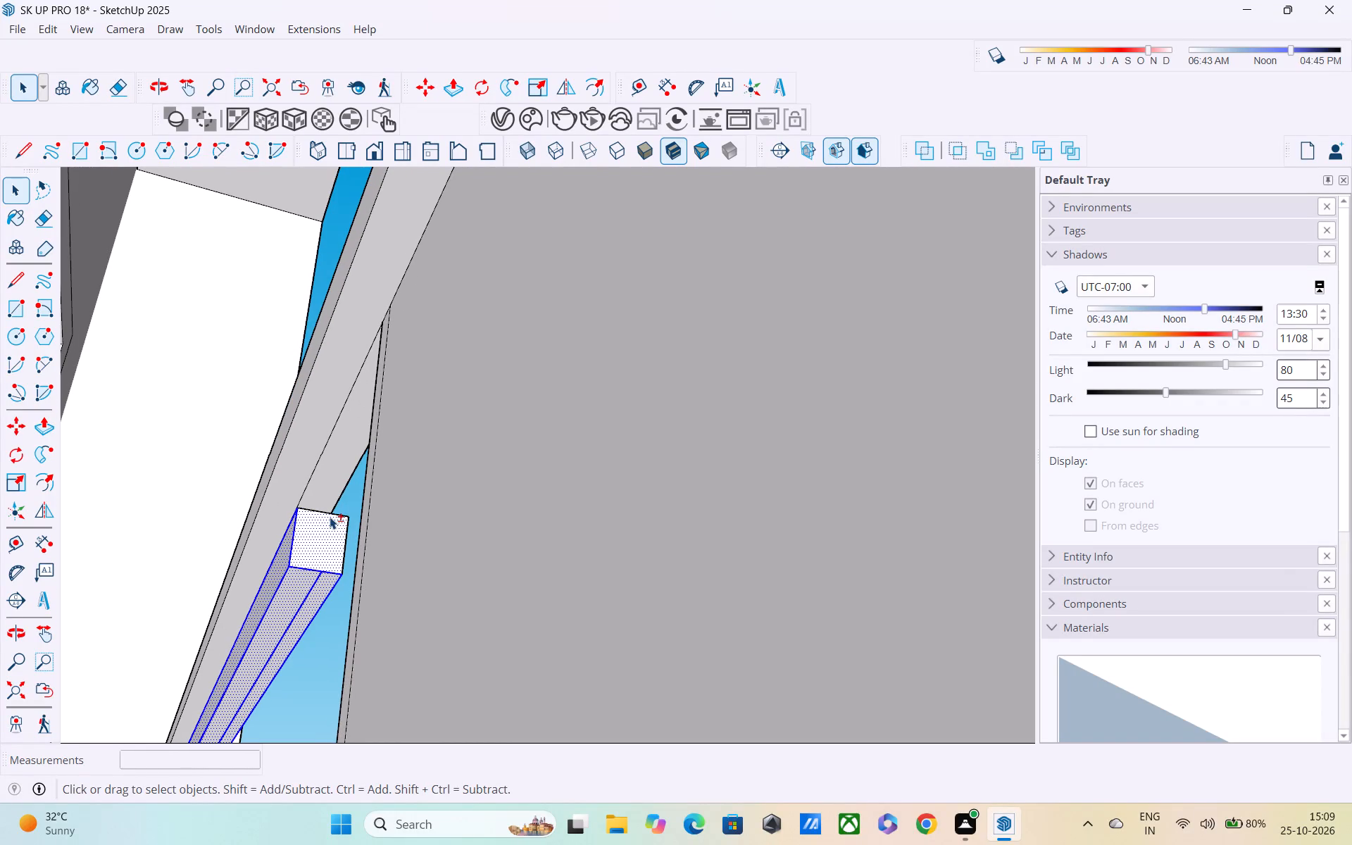
left_click(330, 515, "shift")
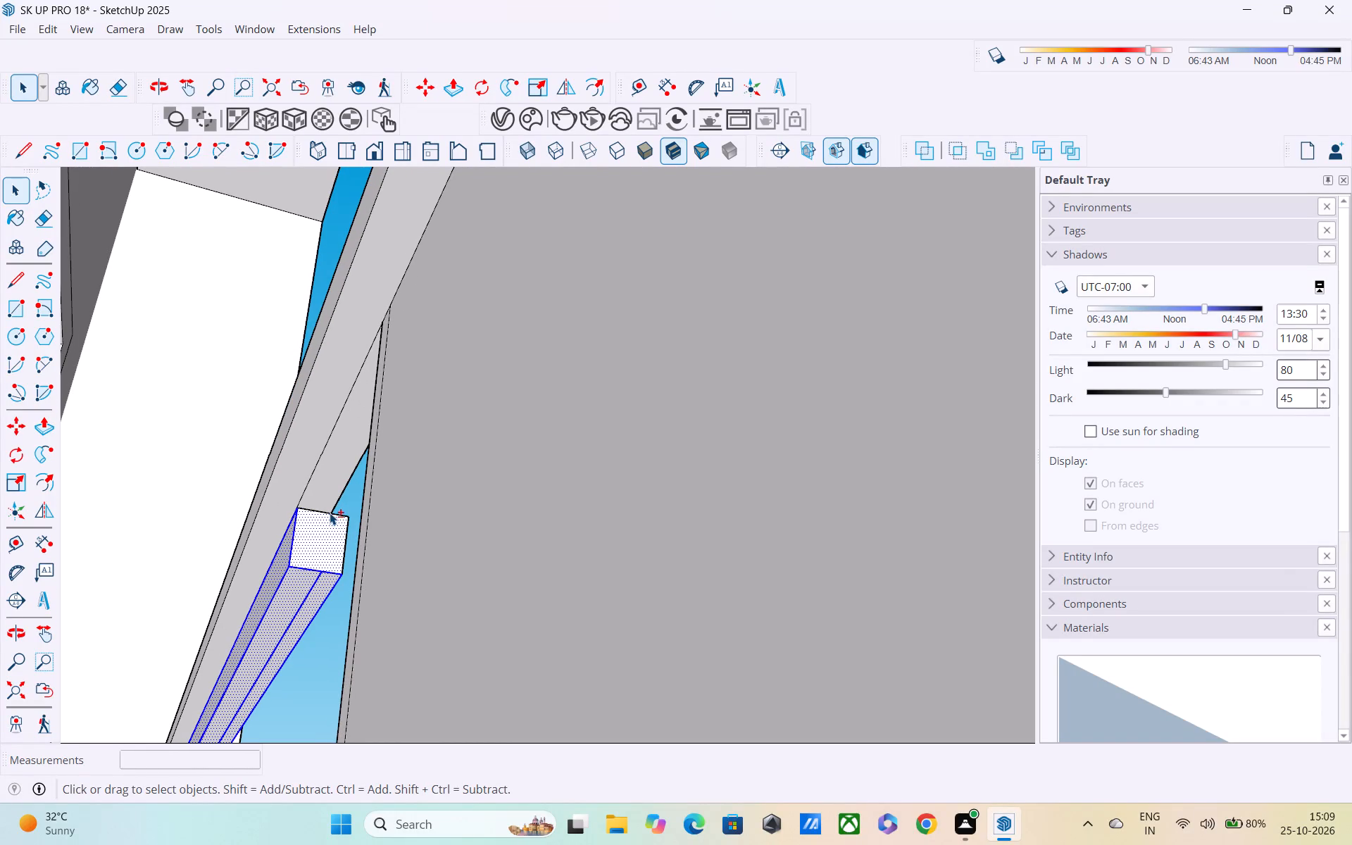
left_click(330, 513, "shift")
left_click(345, 542, "shift")
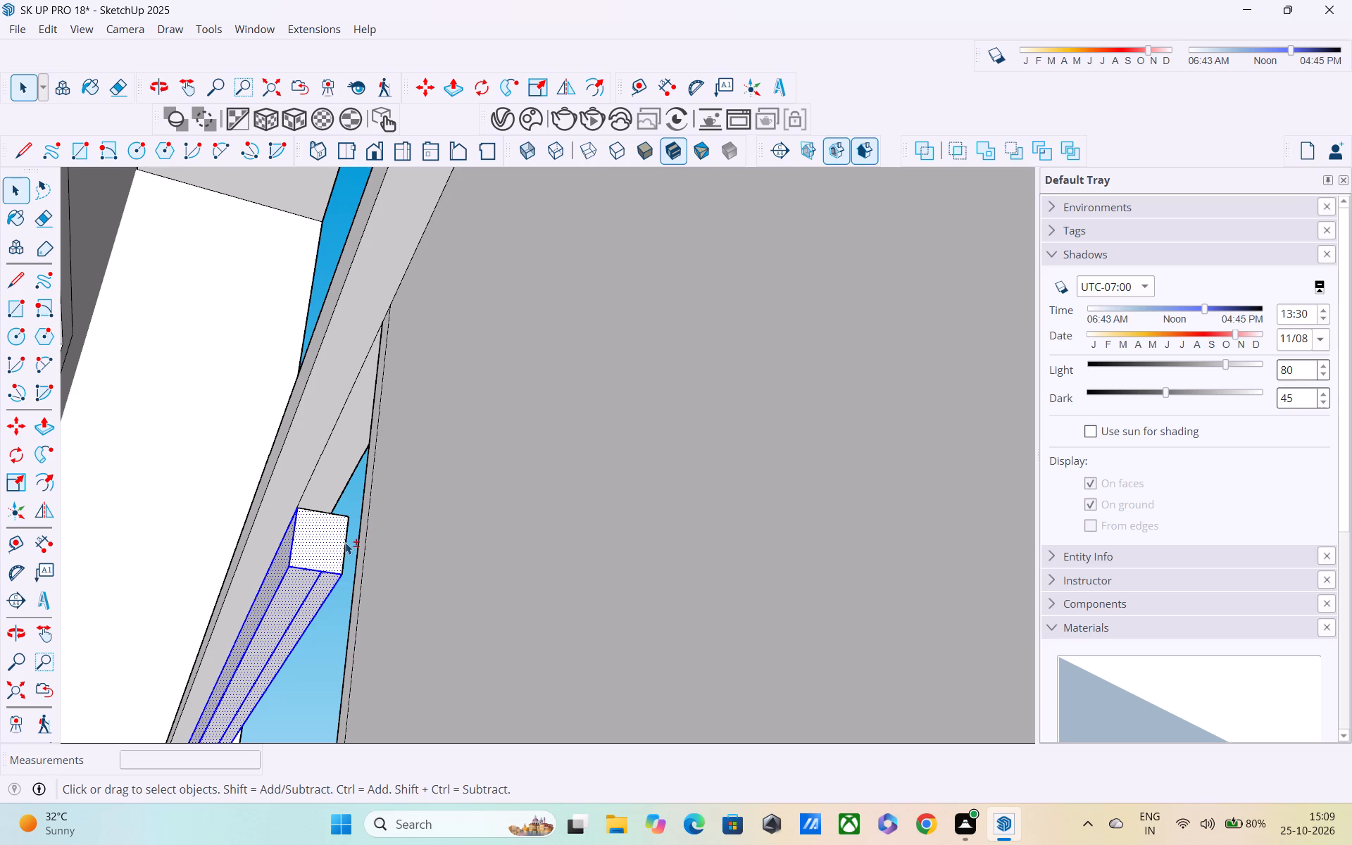
left_click(332, 513, "shift")
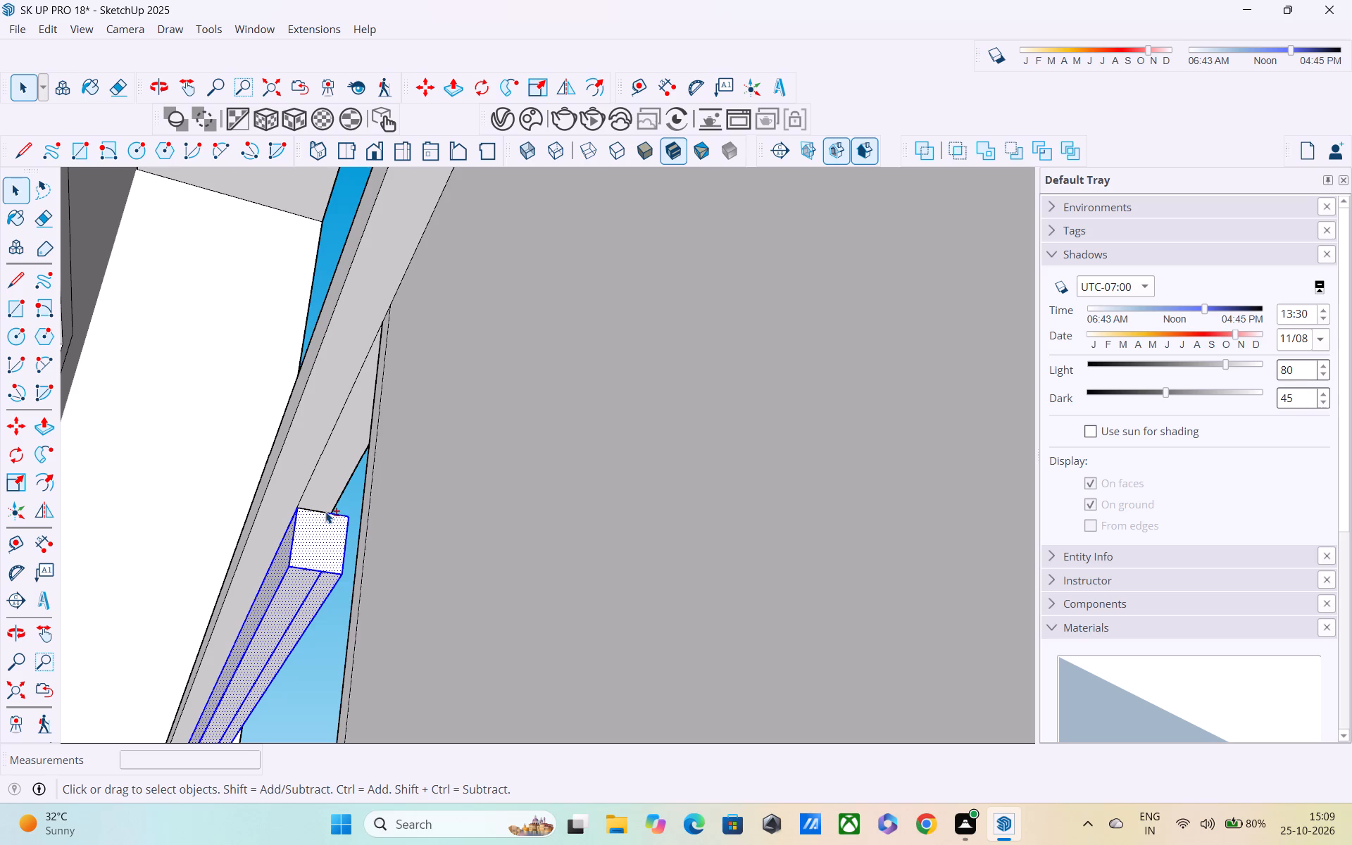
left_click(313, 510, "shift")
Copy the selected rail straight down about 2' 3/16" to near the balcony floor, dividing the distance into 4 evenly spaced copies.
scroll(332, 525, "down", 2, "shift")
middle_click_drag(333, 548, 401, 685)
scroll(367, 622, "down", 7)
middle_click_drag(358, 596, 39, 623)
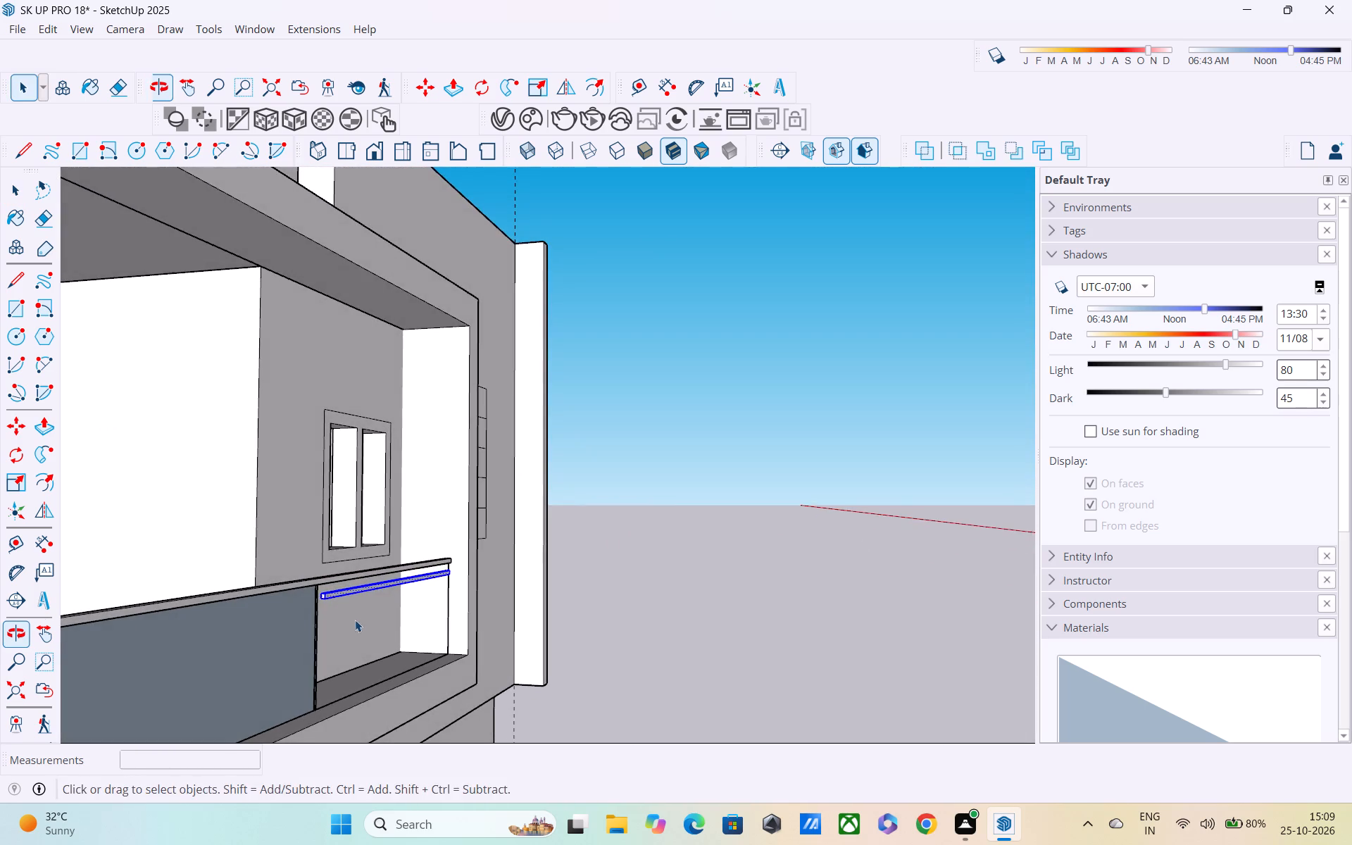
middle_click_drag(356, 619, 64, 630)
scroll(575, 575, "up", 15)
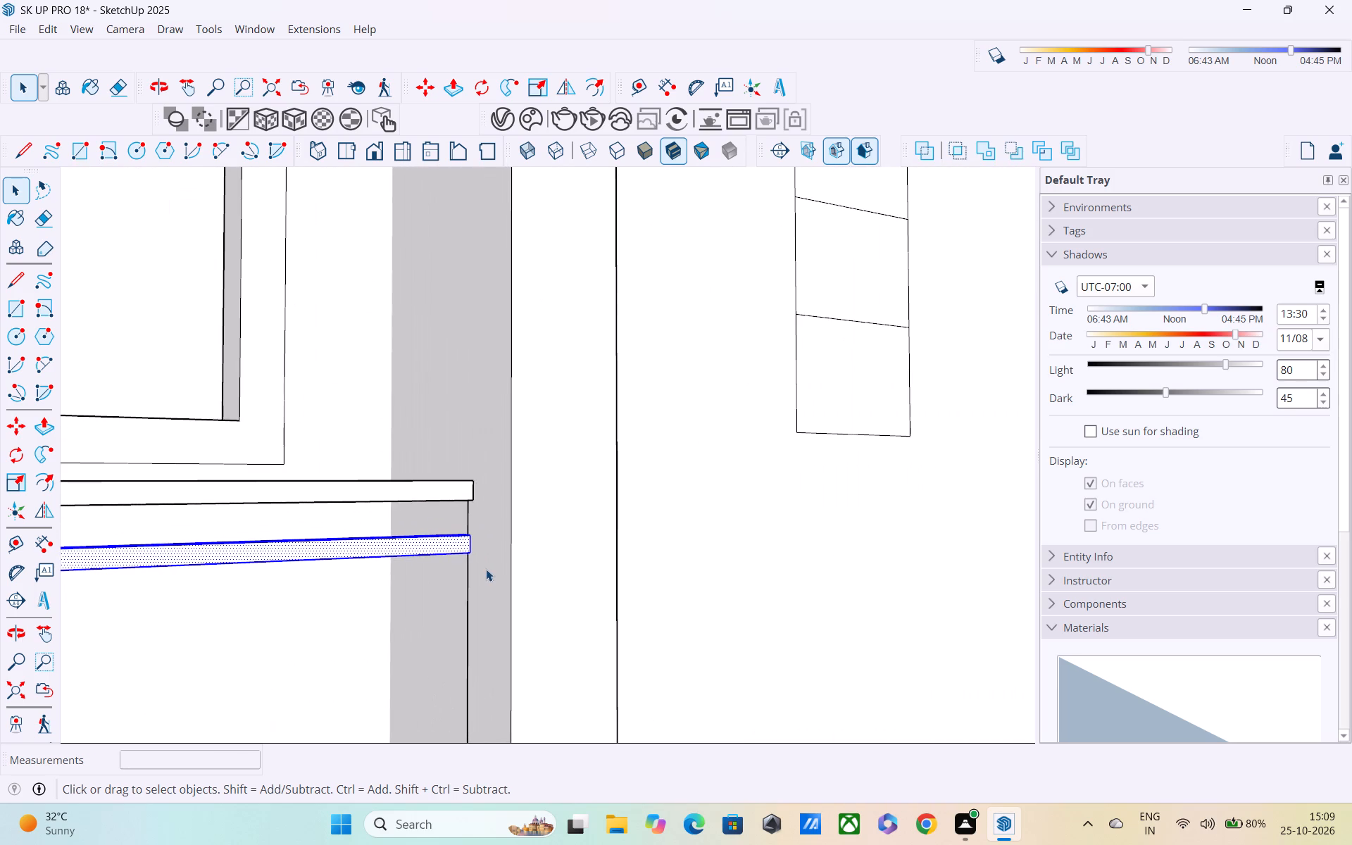
key("m")
scroll(468, 574, "up", 1)
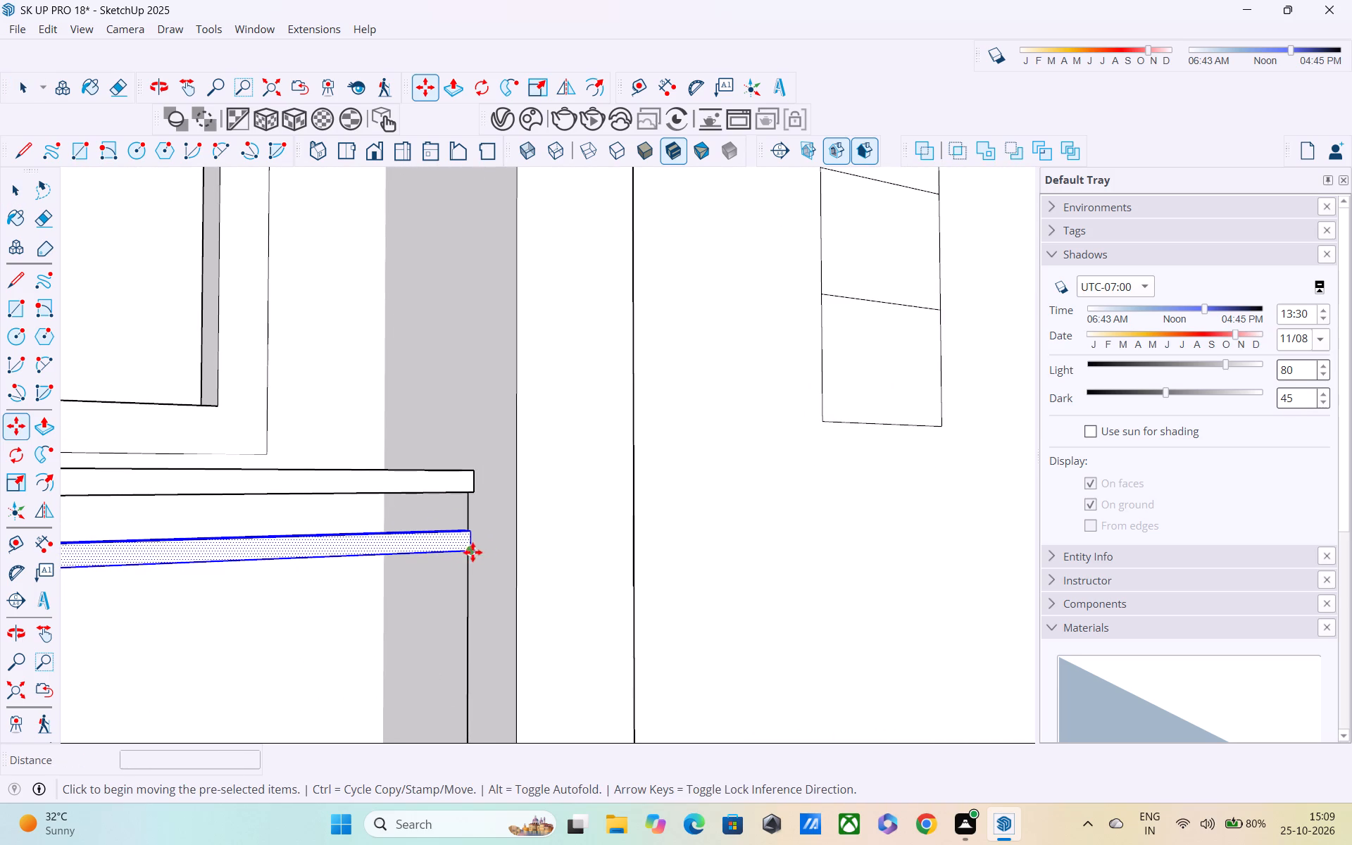
left_click(468, 552)
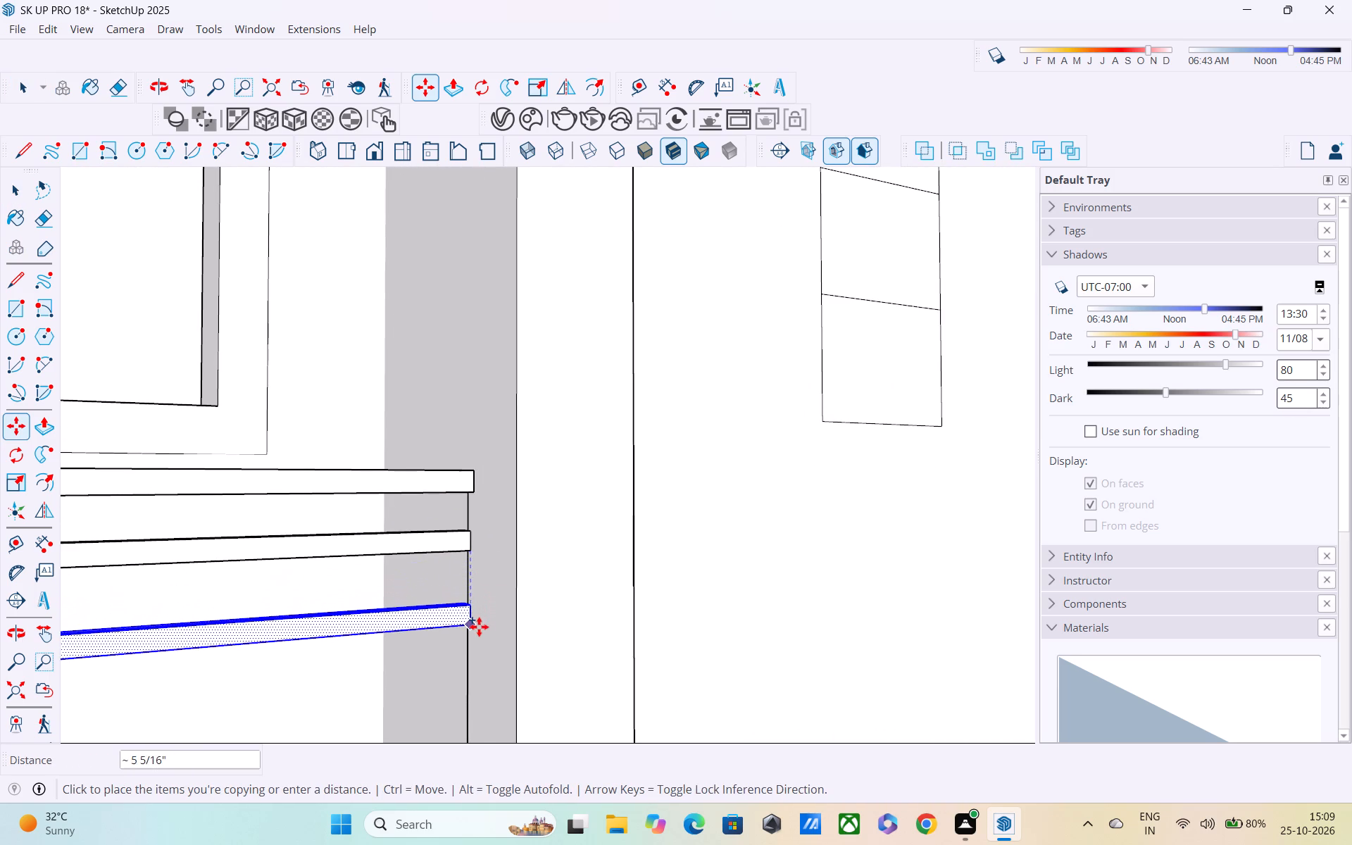
middle_click_drag(480, 627, 496, 513, "shift")
scroll(482, 518, "down", 4)
middle_click_drag(483, 552, 496, 465, "shift")
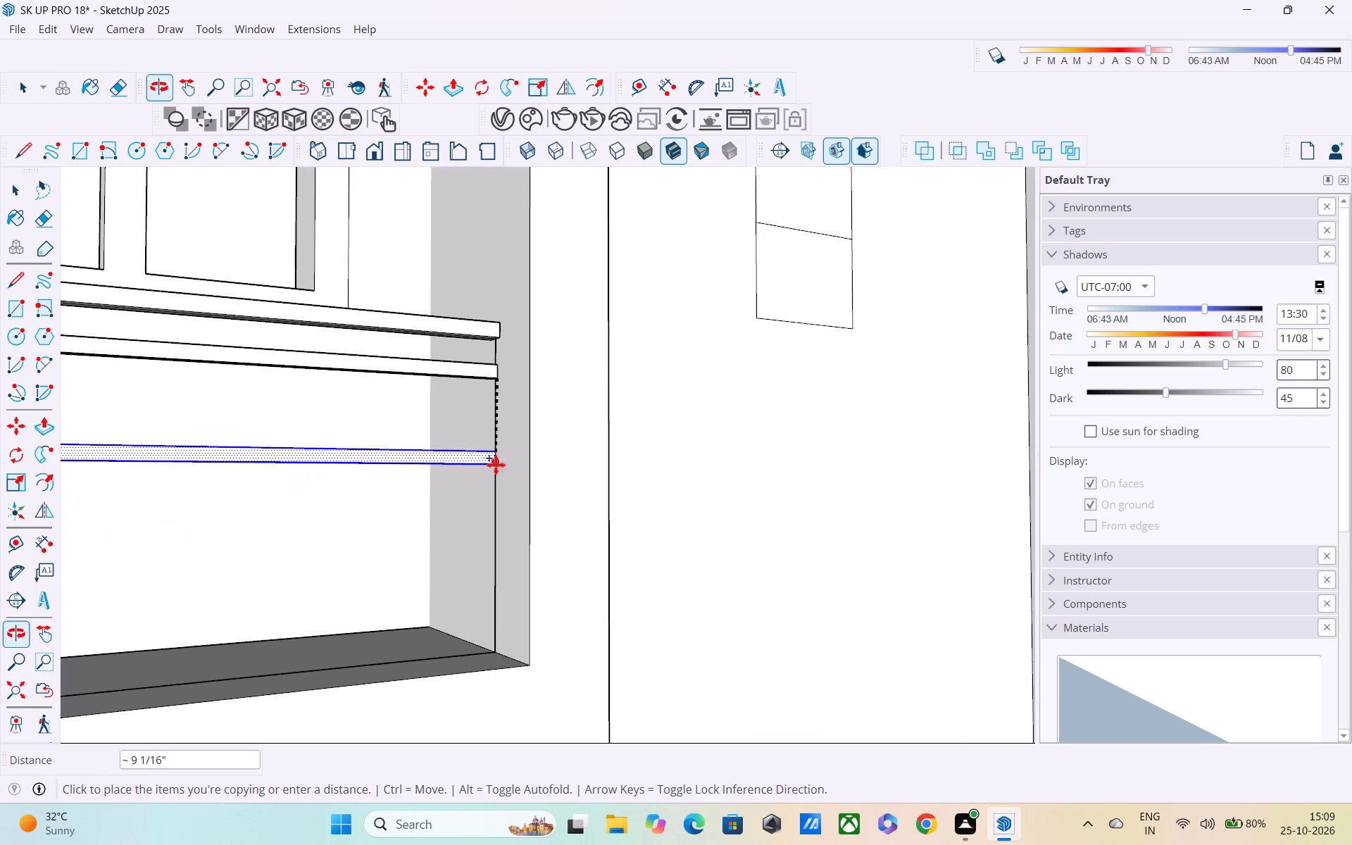
scroll(489, 490, "down", 3)
middle_click_drag(491, 525, 522, 468, "shift")
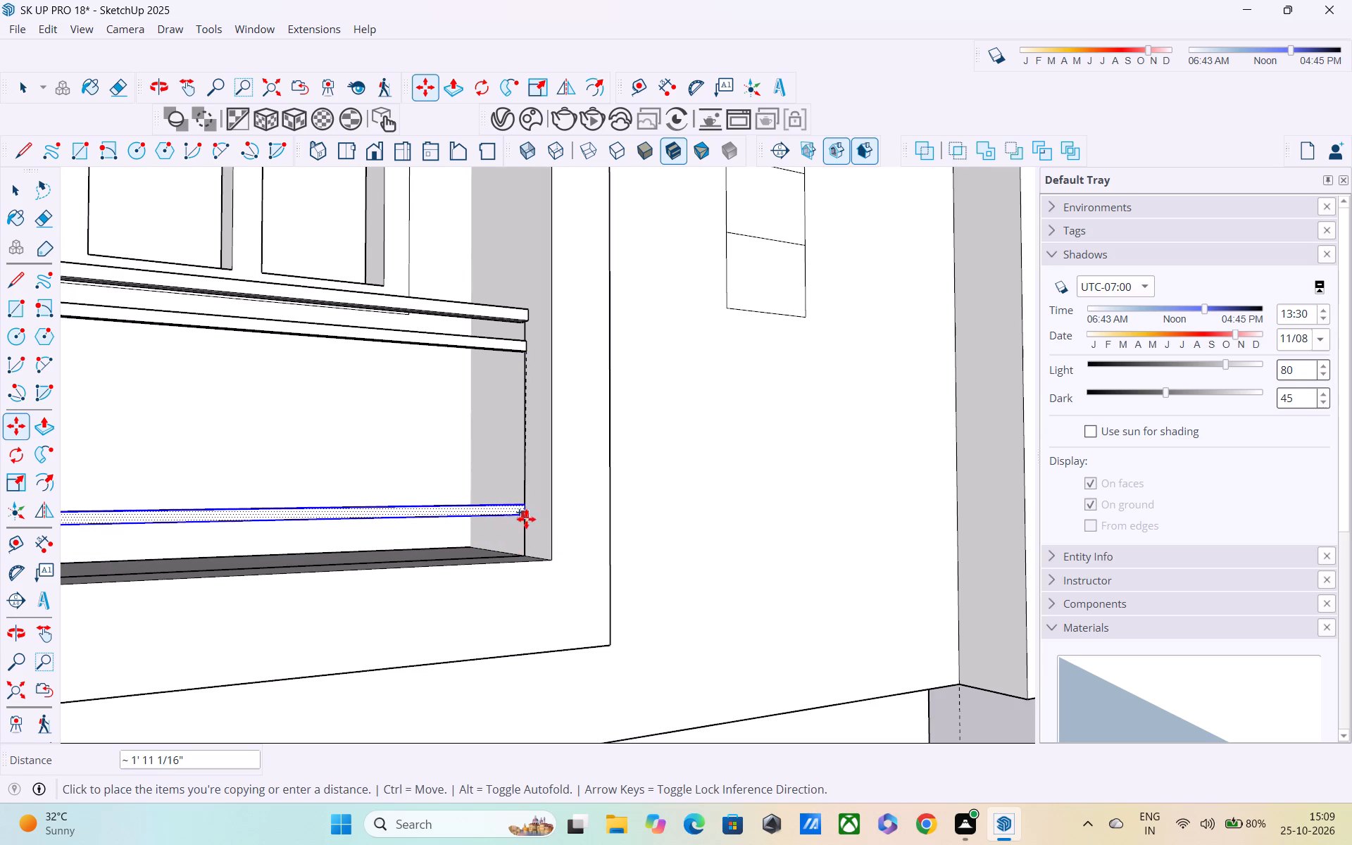
left_click(526, 525)
key("slash")
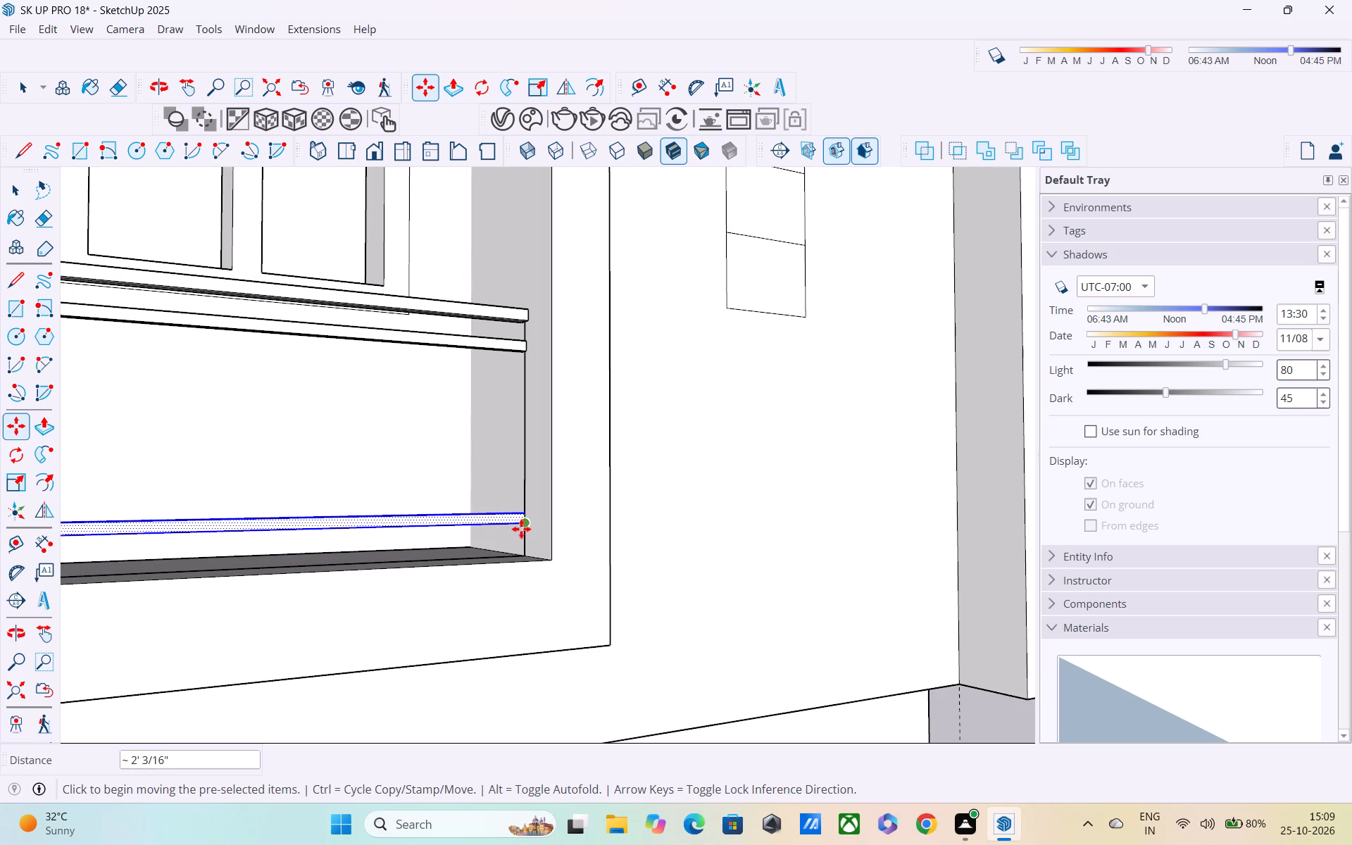
key("4")
key("Return")
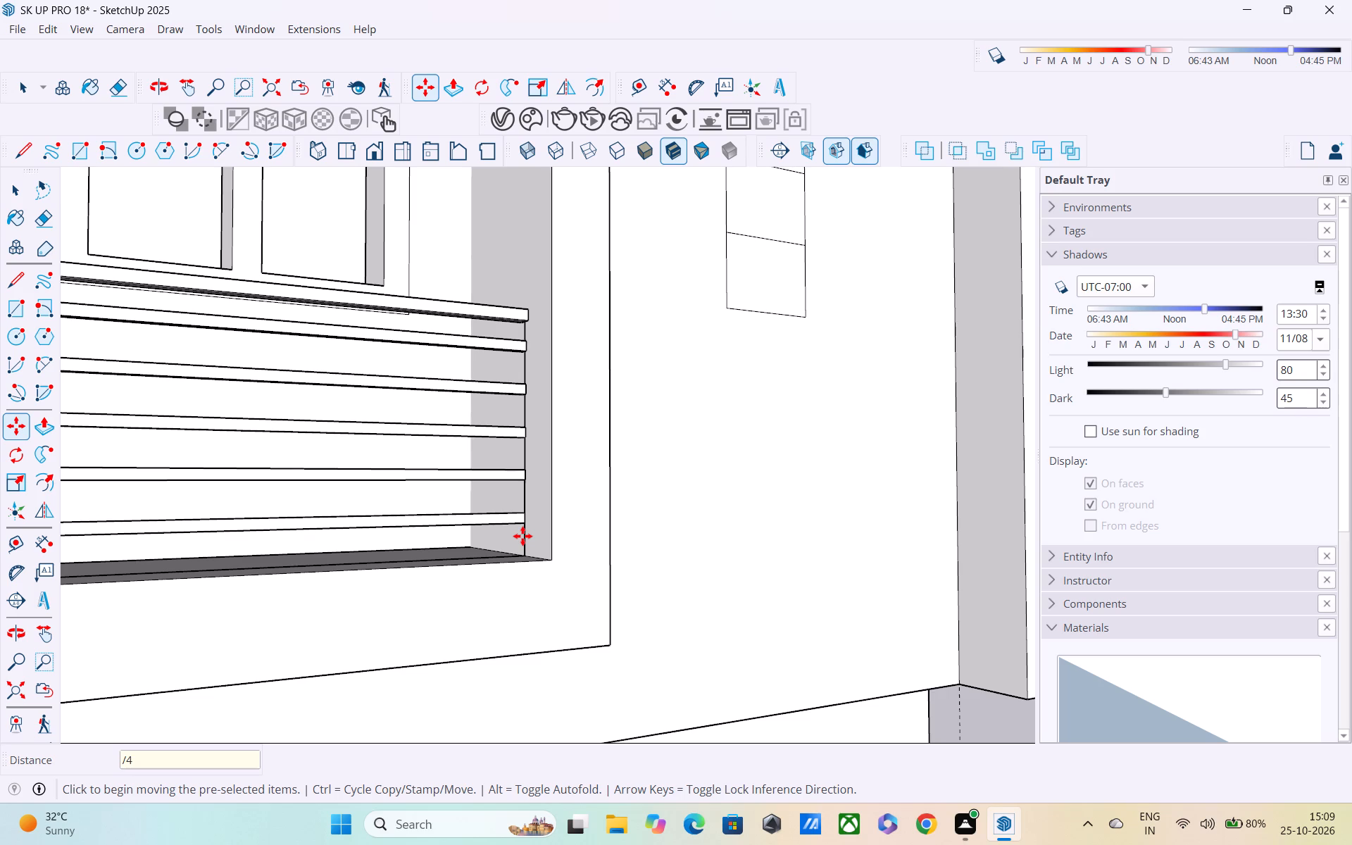
Push/Pull the uppermost thin rail's free end about 3 3/4" to meet the upright beside the glass panel.
scroll(530, 537, "up", 1)
scroll(525, 480, "down", 2)
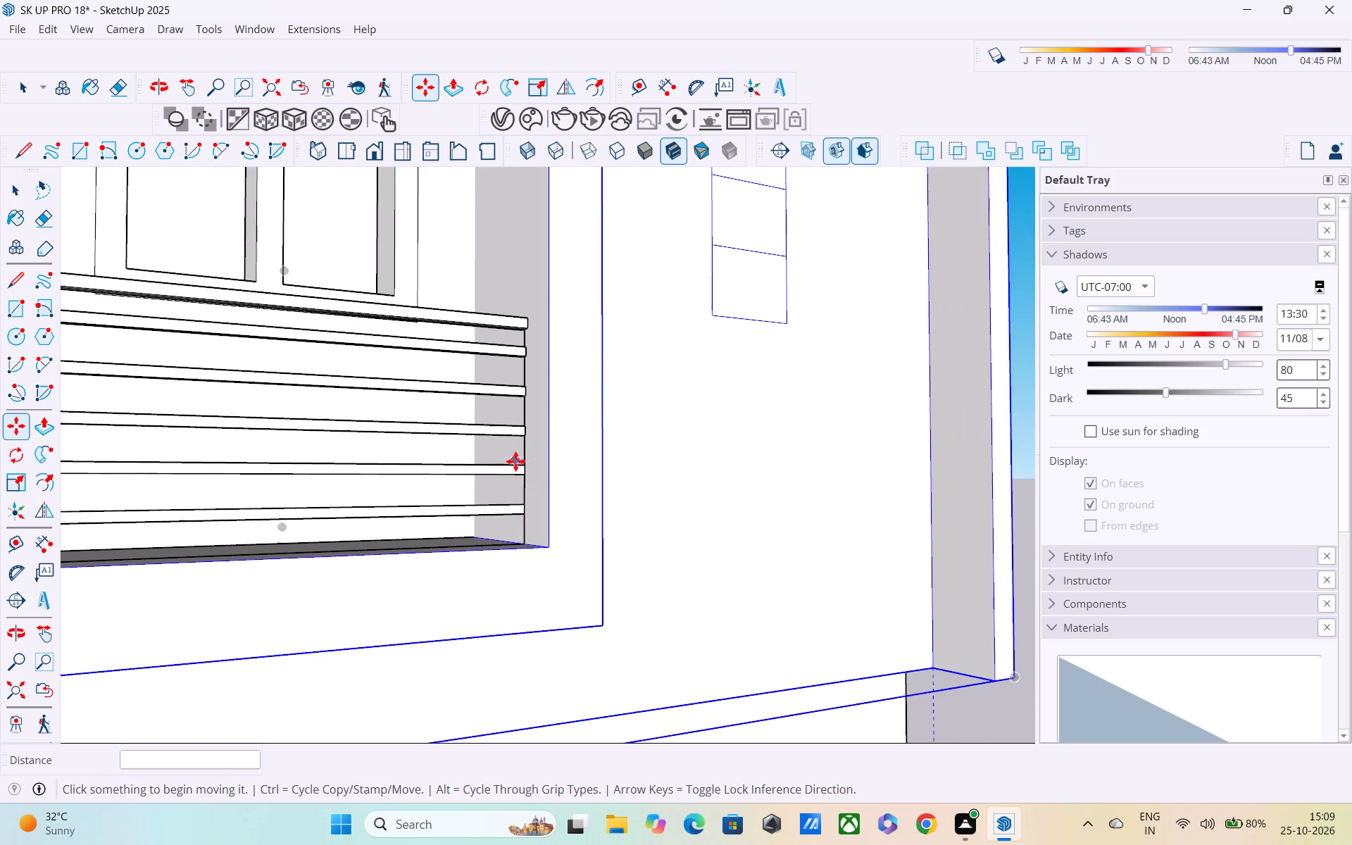
middle_click_drag(509, 461, 257, 453)
scroll(254, 398, "down", 6)
middle_click_drag(254, 468, 214, 524)
scroll(220, 526, "down", 1)
scroll(111, 313, "up", 5)
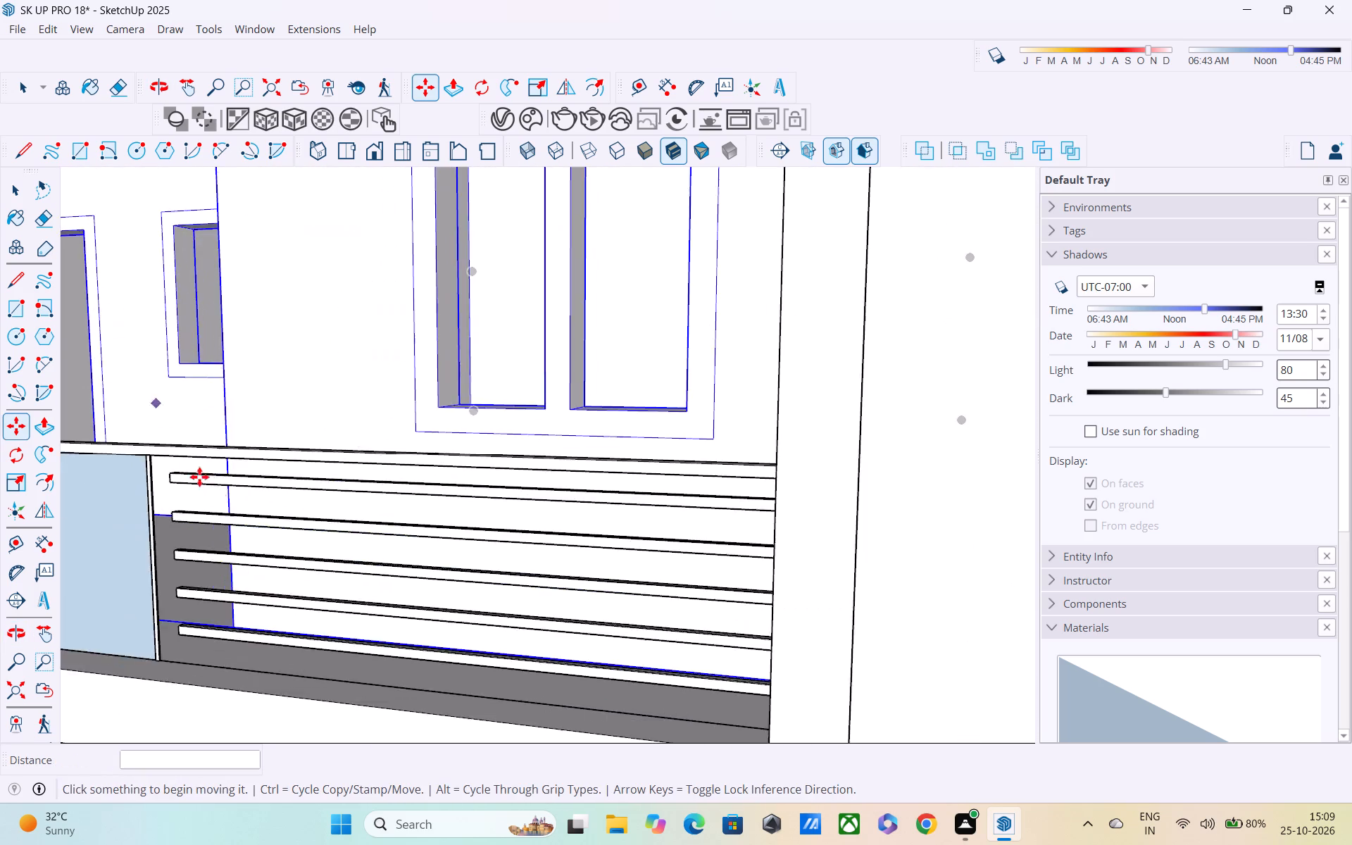
scroll(199, 477, "up", 4)
middle_click_drag(165, 520, 213, 501)
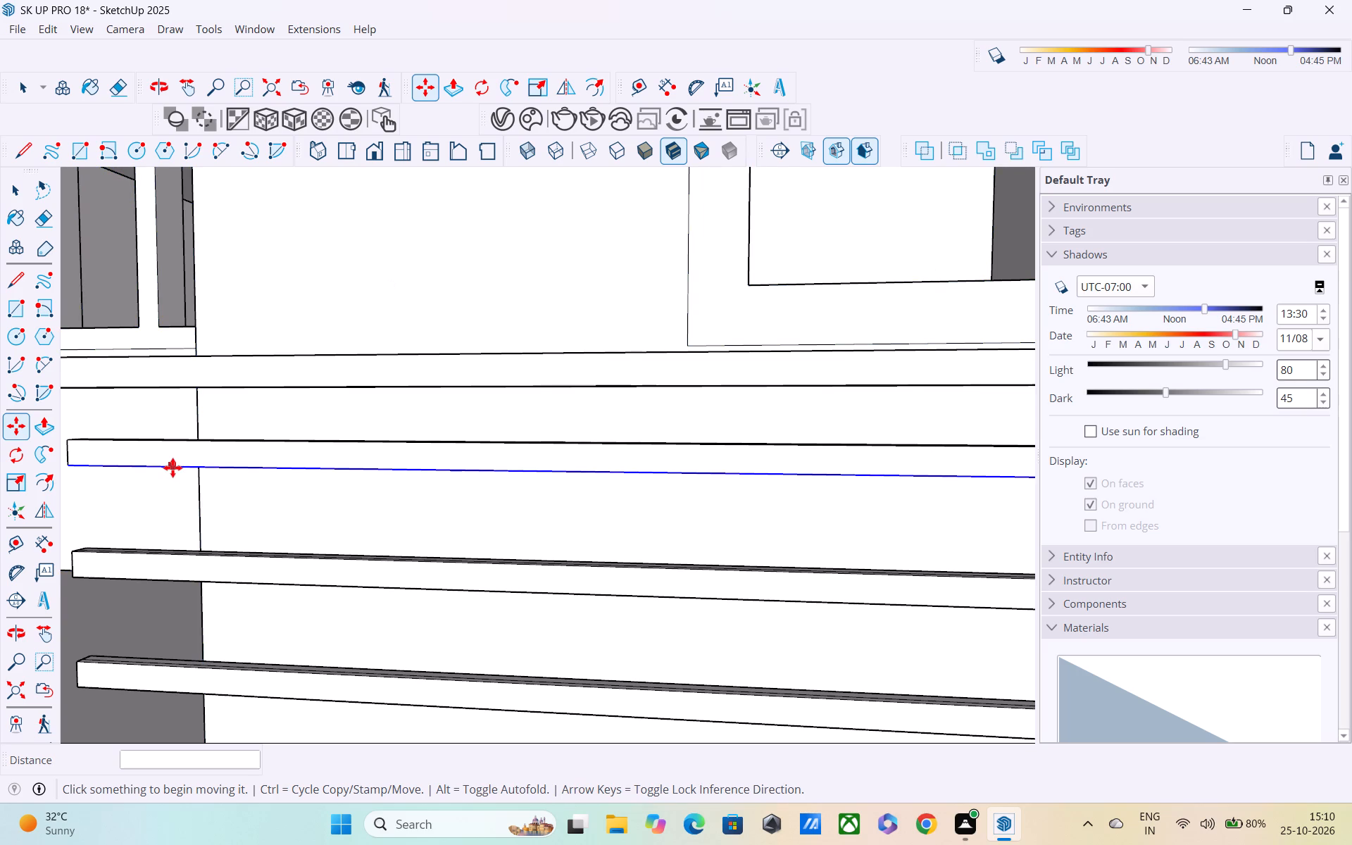
scroll(172, 468, "up", 1)
scroll(172, 469, "down", 1)
middle_click_drag(172, 474, 294, 474)
middle_click_drag(294, 485, 226, 446, "shift")
scroll(293, 485, "up", 1, "shift")
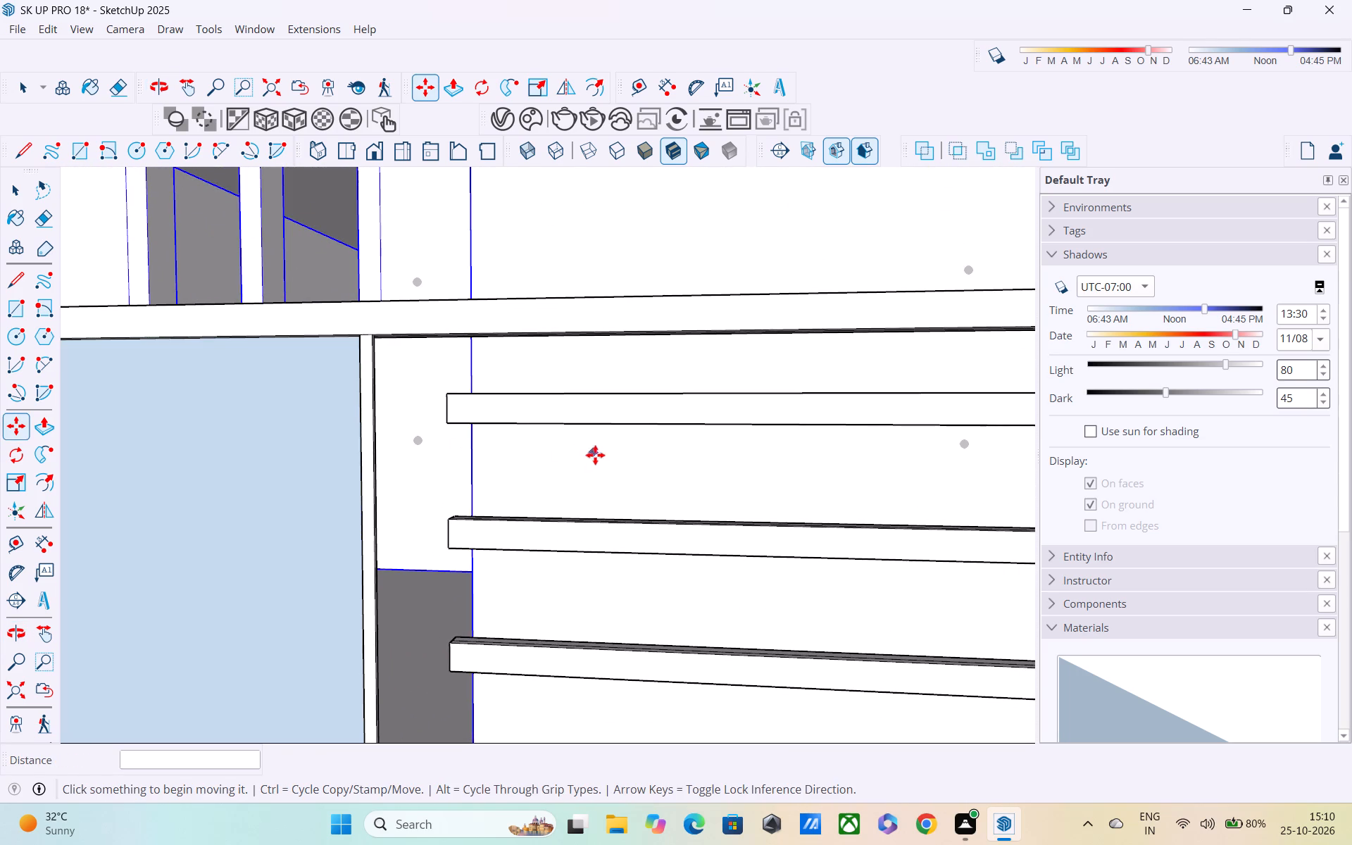
key("p")
middle_click_drag(431, 412, 477, 418)
scroll(446, 425, "up", 3)
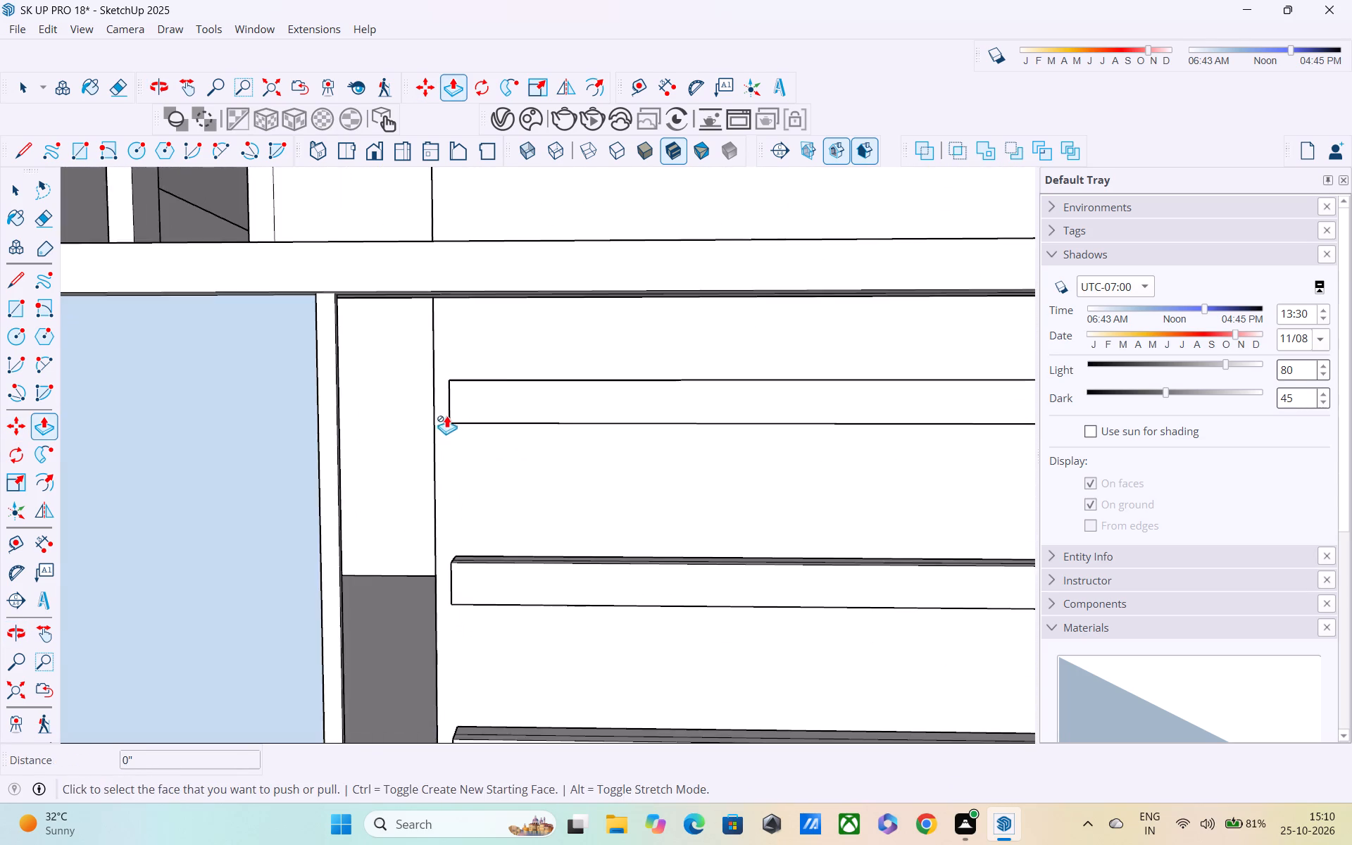
middle_click_drag(448, 415, 796, 418)
left_click(486, 397)
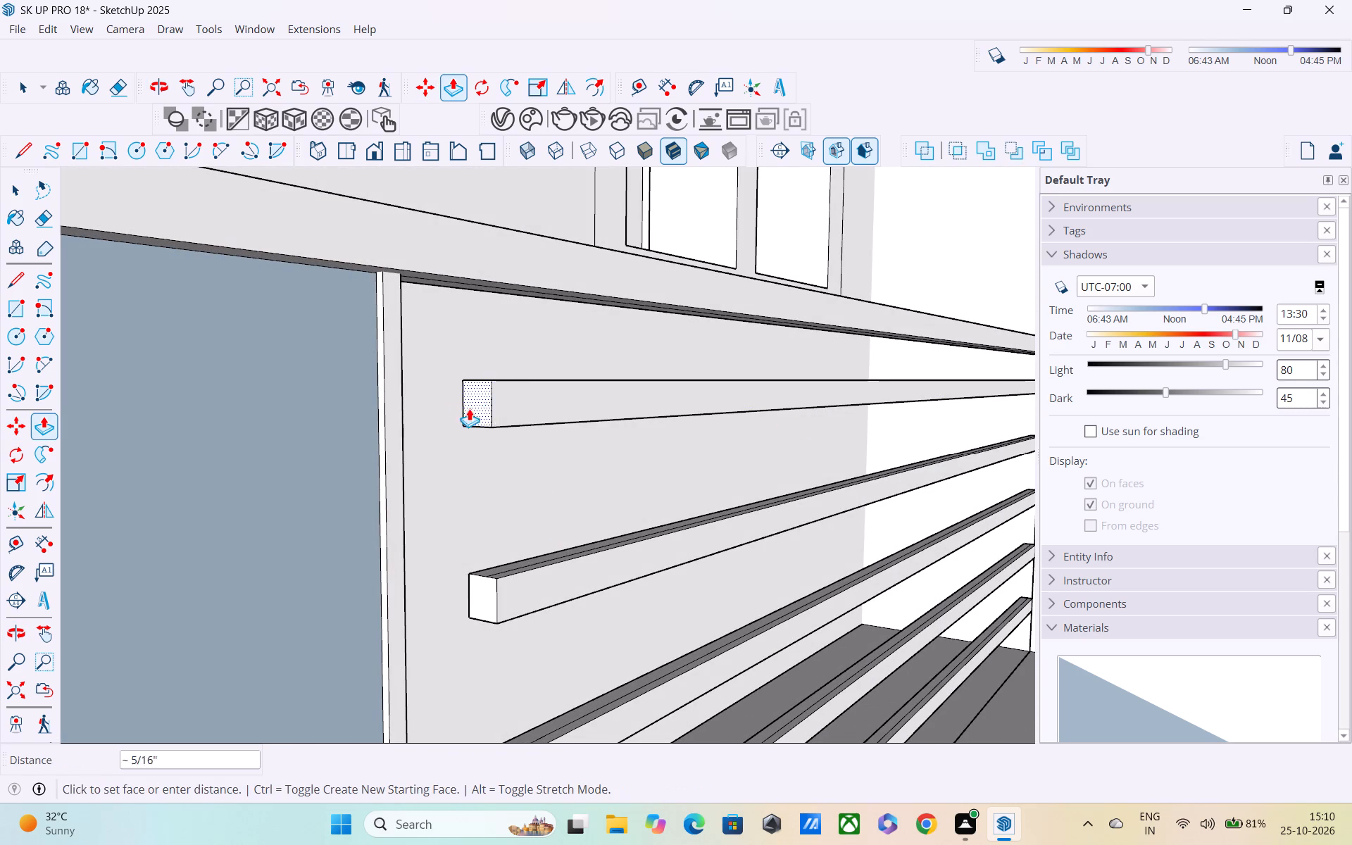
left_click(407, 415)
Repeat the same end extension on the four copied rails below so they reach the upright beside the glass panel.
double_click(480, 593)
scroll(480, 593, "down", 1)
middle_click_drag(478, 593, 470, 479)
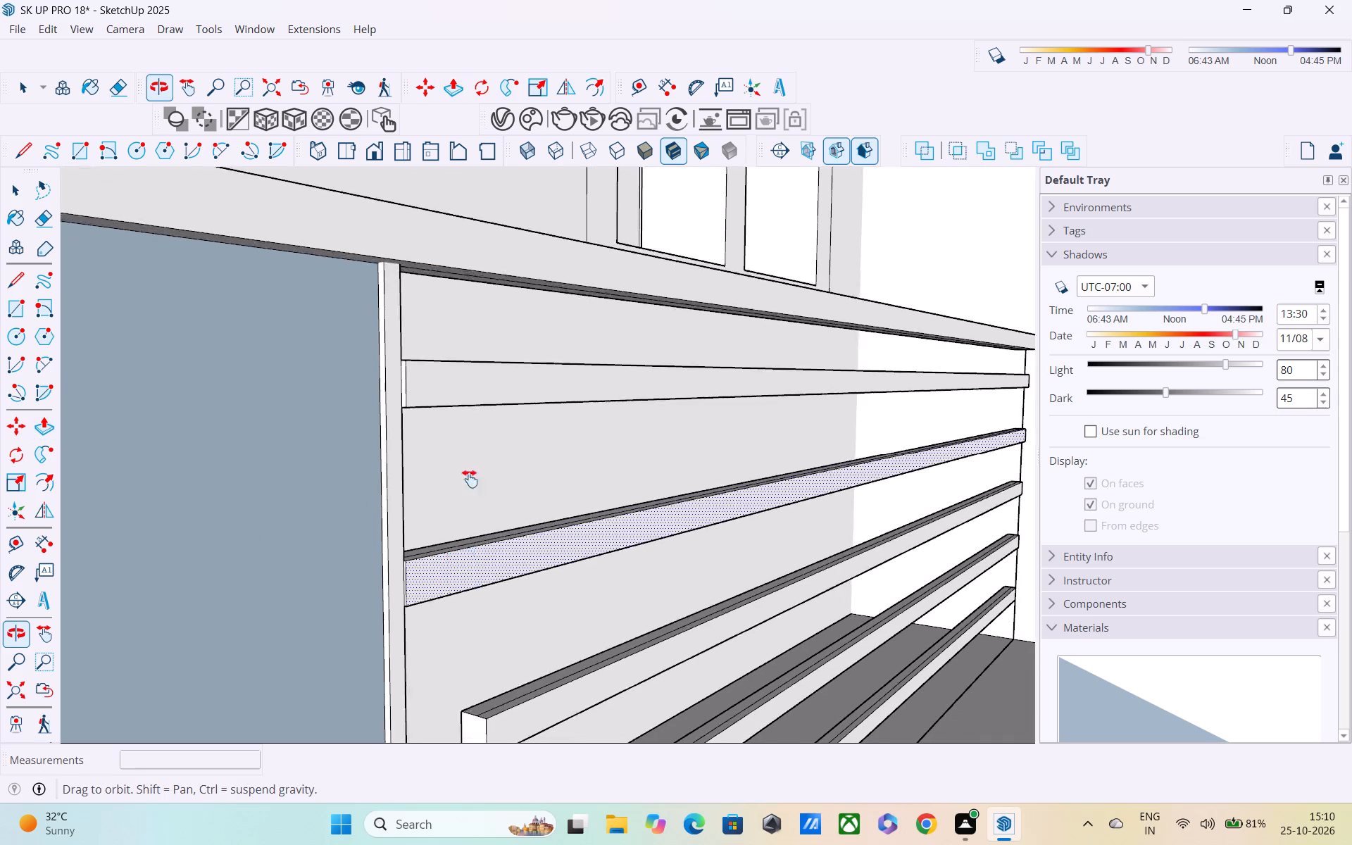
middle_click_drag(470, 479, 470, 273)
double_click(473, 469)
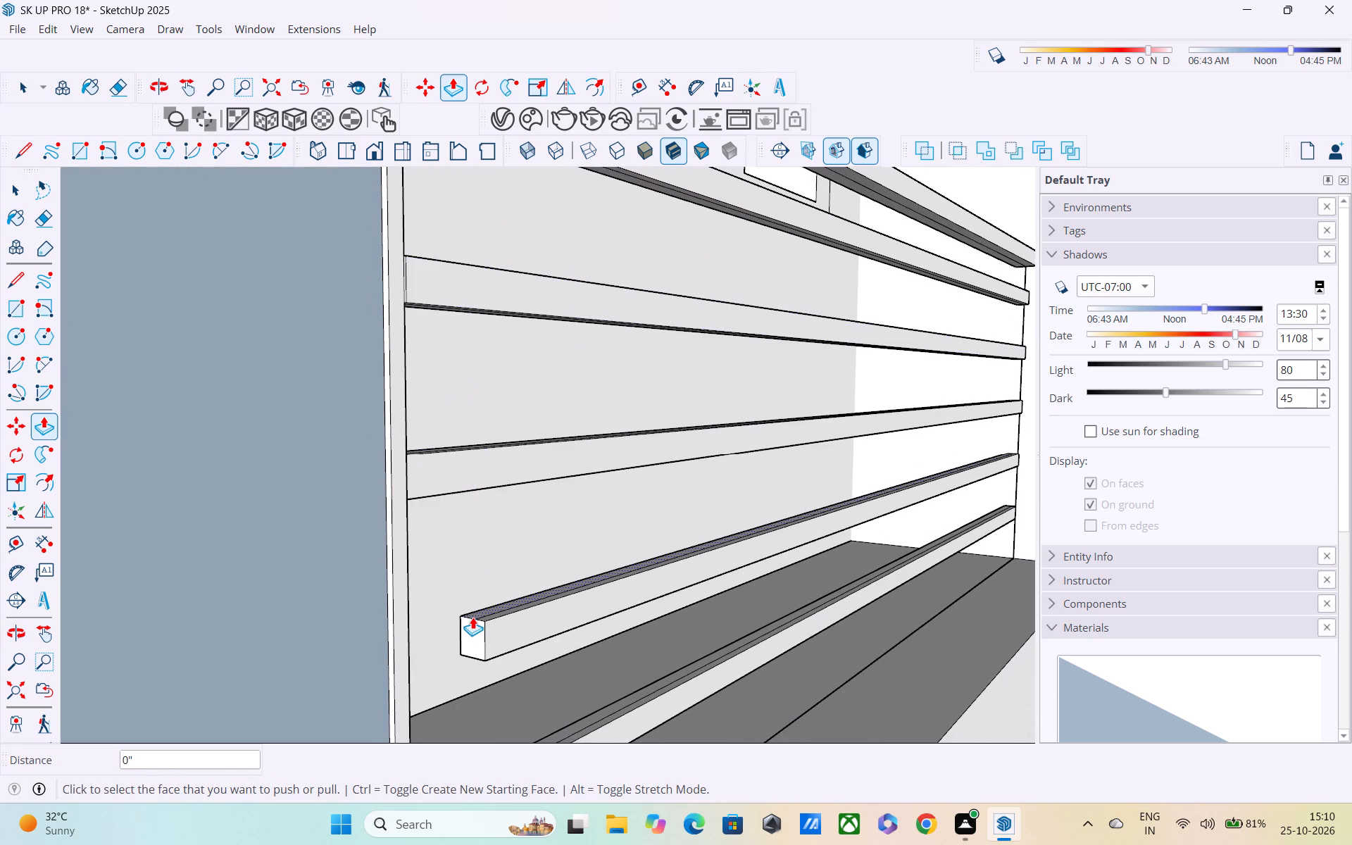
double_click(472, 618)
key("ctrl+z")
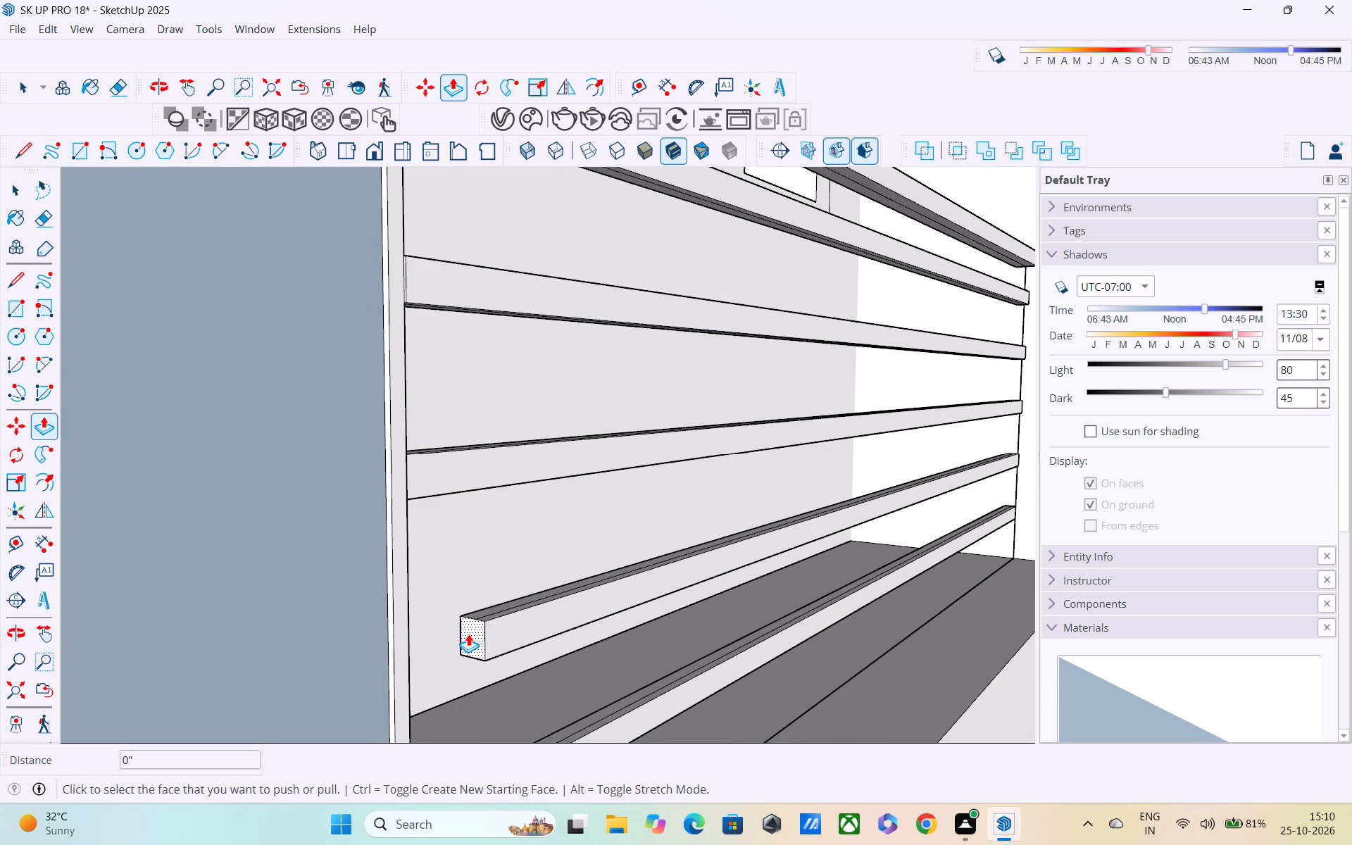
double_click(468, 634)
scroll(466, 634, "down", 3)
middle_click_drag(466, 633, 467, 369, "shift")
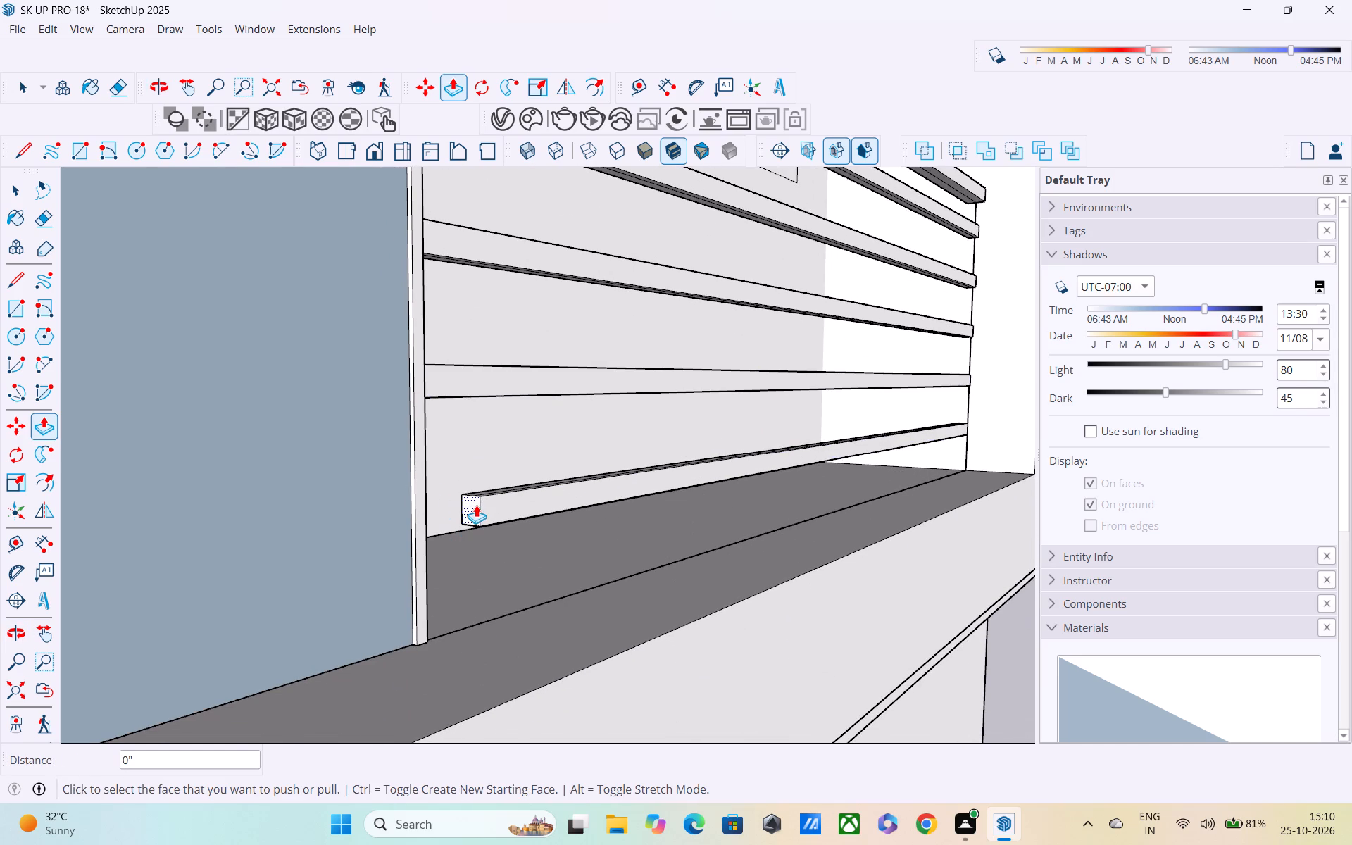
double_click(476, 505)
Examine the completed horizontal-rail section of the balcony railing within the whole front elevation.
scroll(470, 530, "down", 6)
scroll(725, 531, "down", 1)
middle_click_drag(714, 538, 273, 550)
scroll(262, 497, "down", 8)
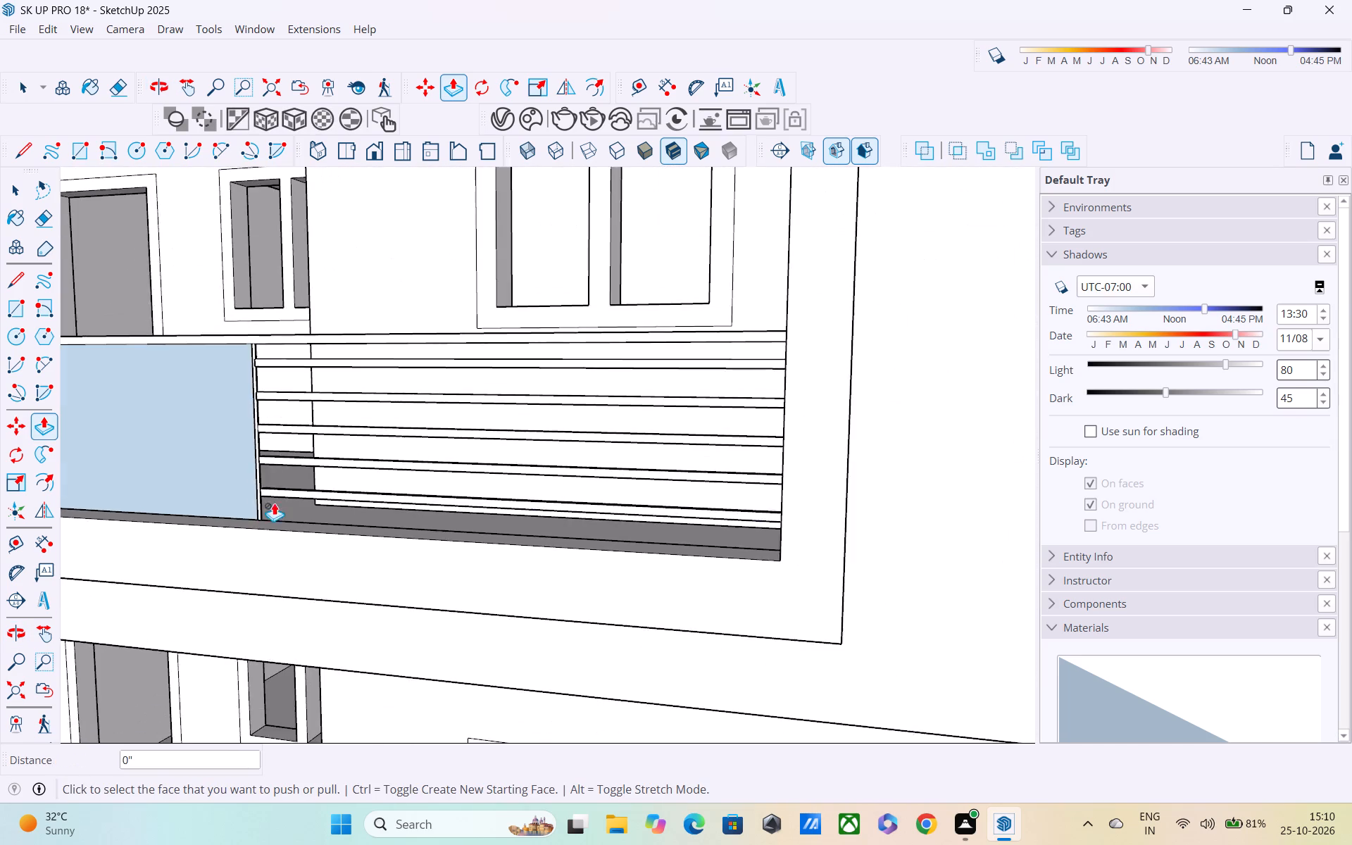
scroll(274, 503, "down", 5)
middle_click(275, 501)
middle_click_drag(277, 503, 299, 510)
middle_click_drag(406, 508, 480, 505)
scroll(480, 505, "down", 5)
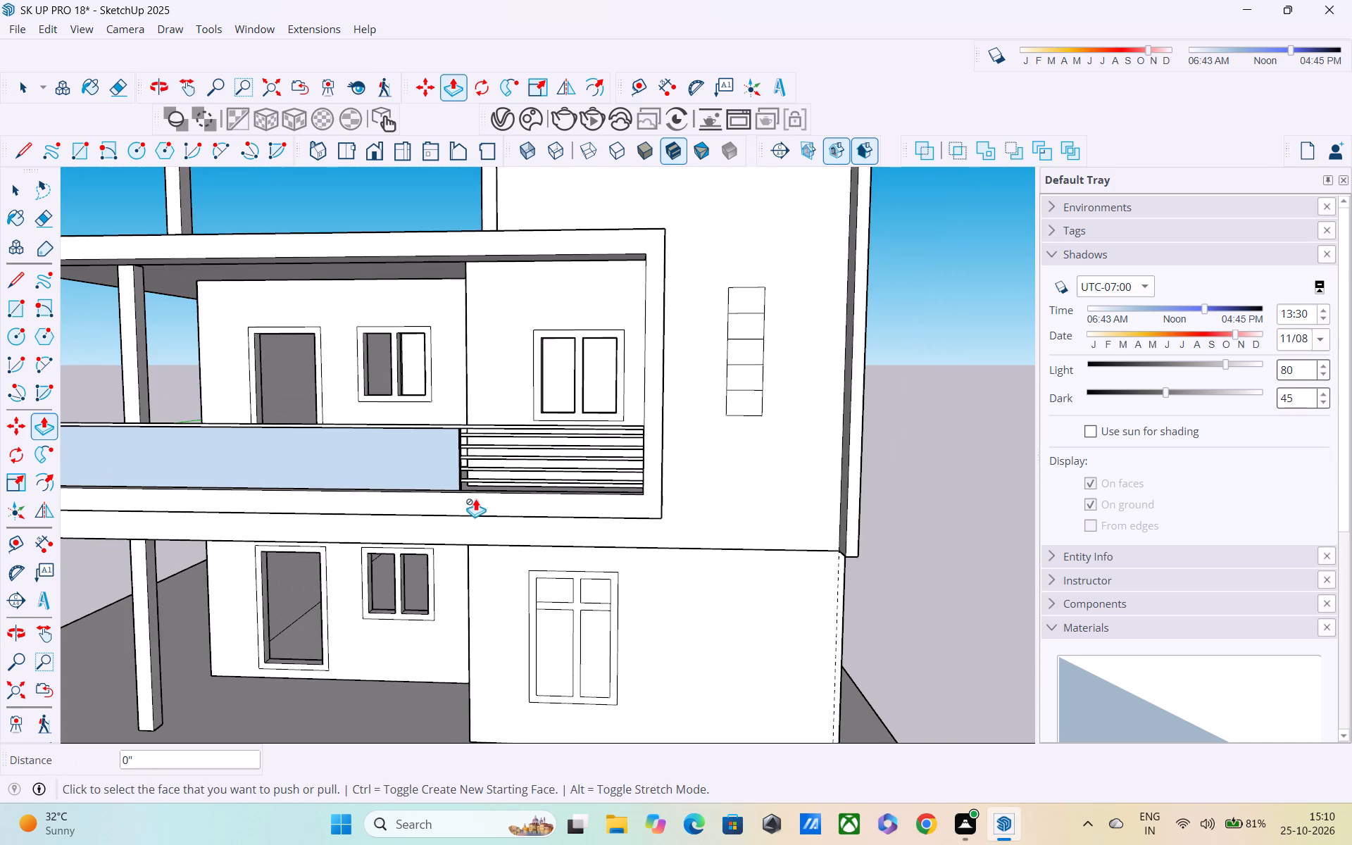
middle_click_drag(474, 496, 492, 675)
scroll(472, 539, "down", 3)
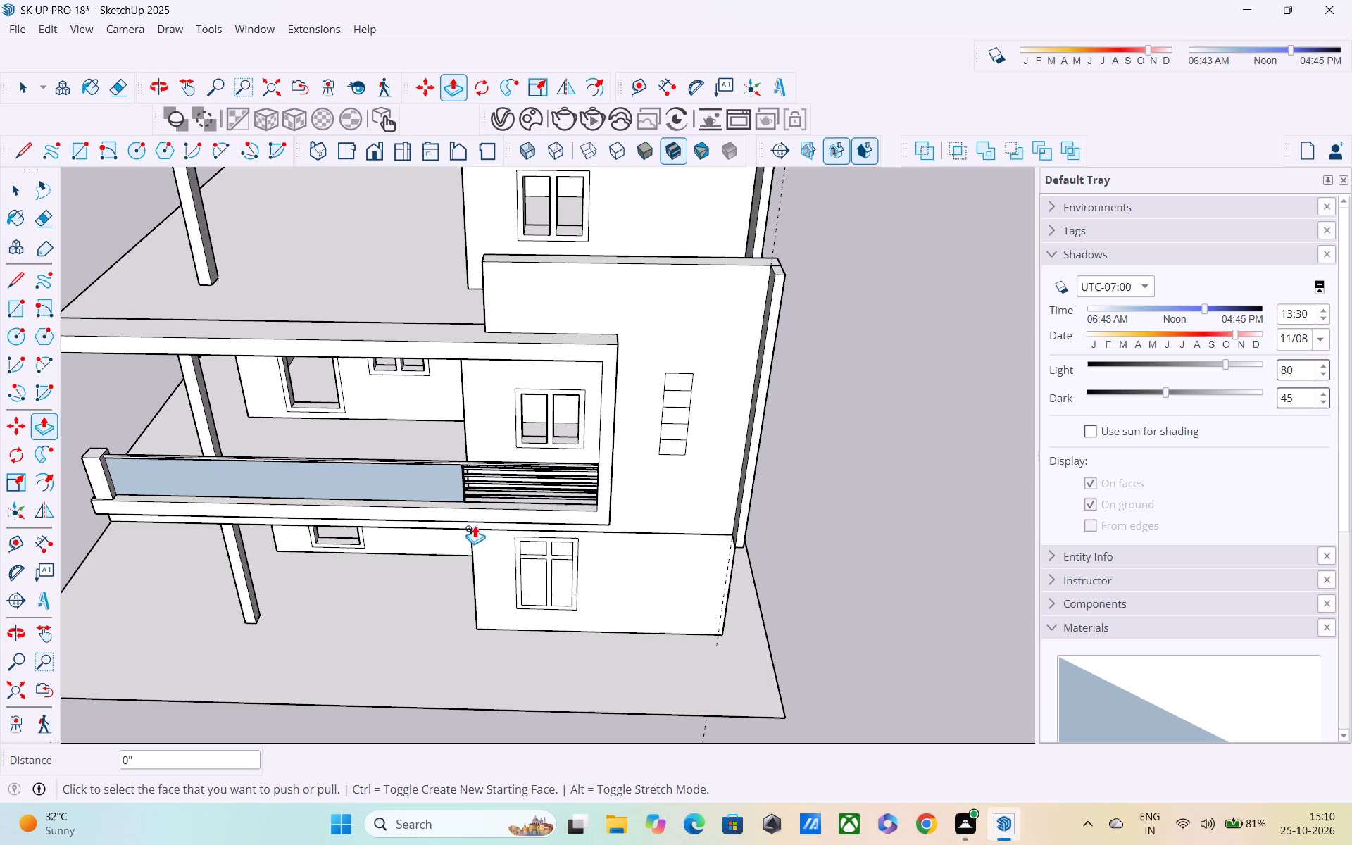
middle_click_drag(476, 523, 683, 683, "shift")
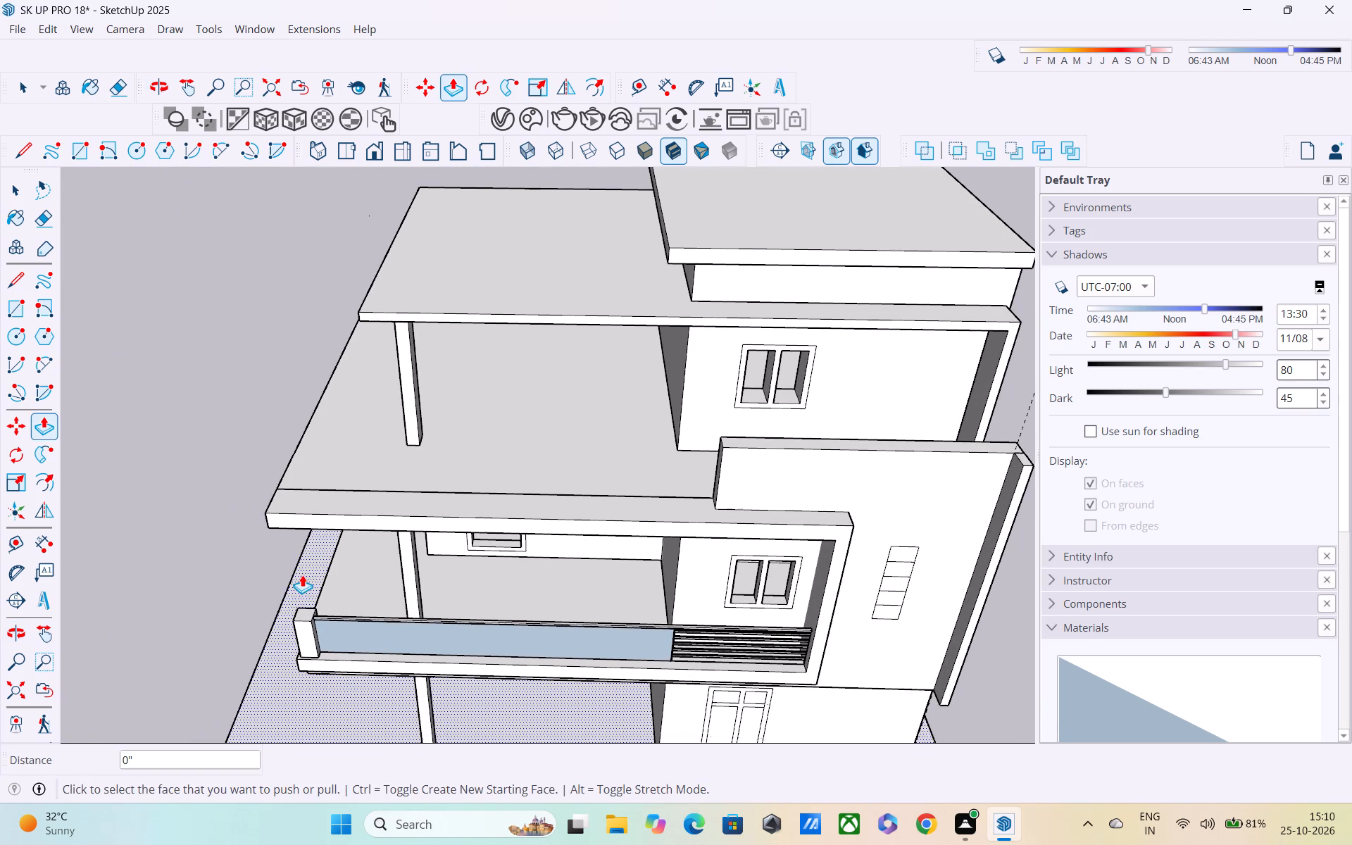
scroll(349, 610, "down", 1)
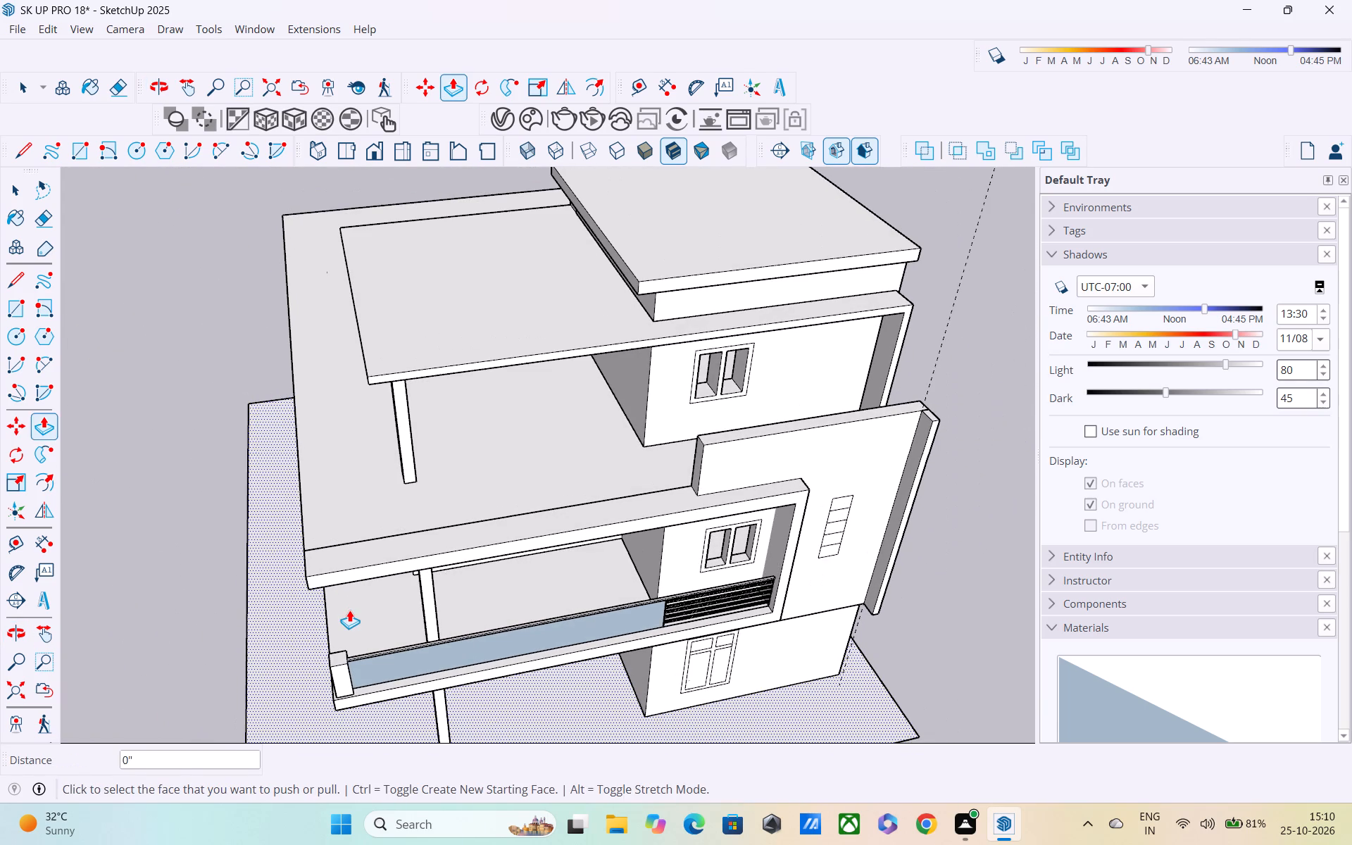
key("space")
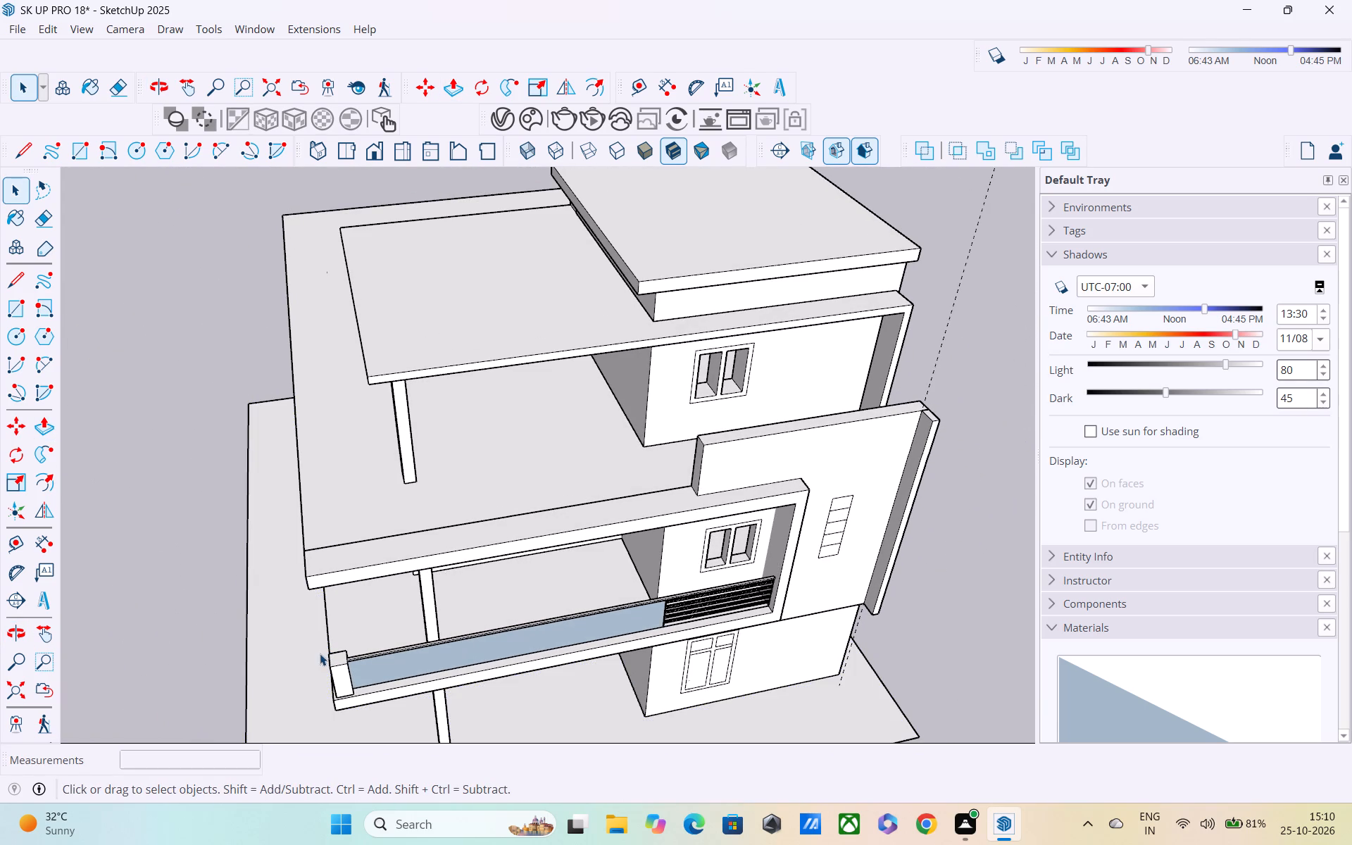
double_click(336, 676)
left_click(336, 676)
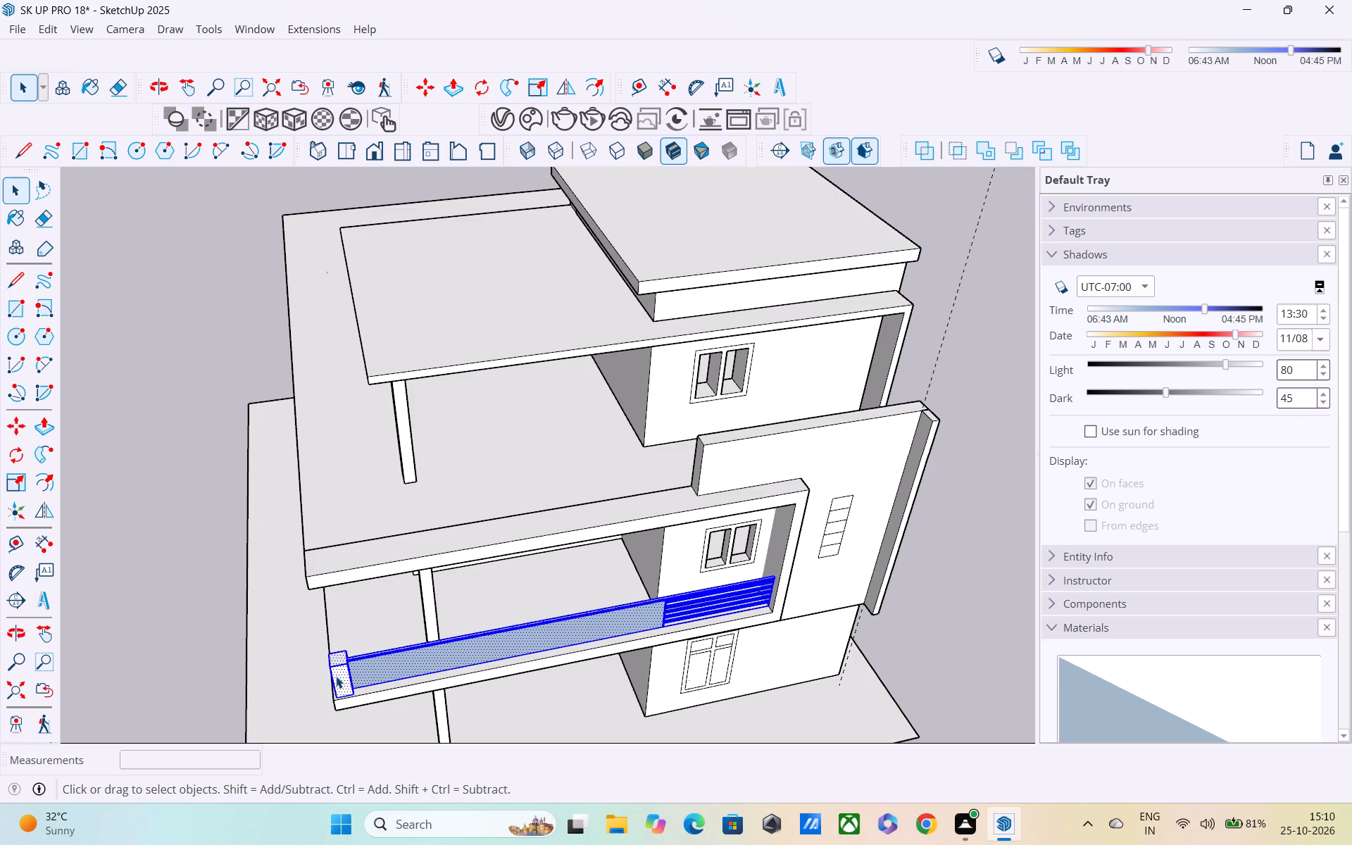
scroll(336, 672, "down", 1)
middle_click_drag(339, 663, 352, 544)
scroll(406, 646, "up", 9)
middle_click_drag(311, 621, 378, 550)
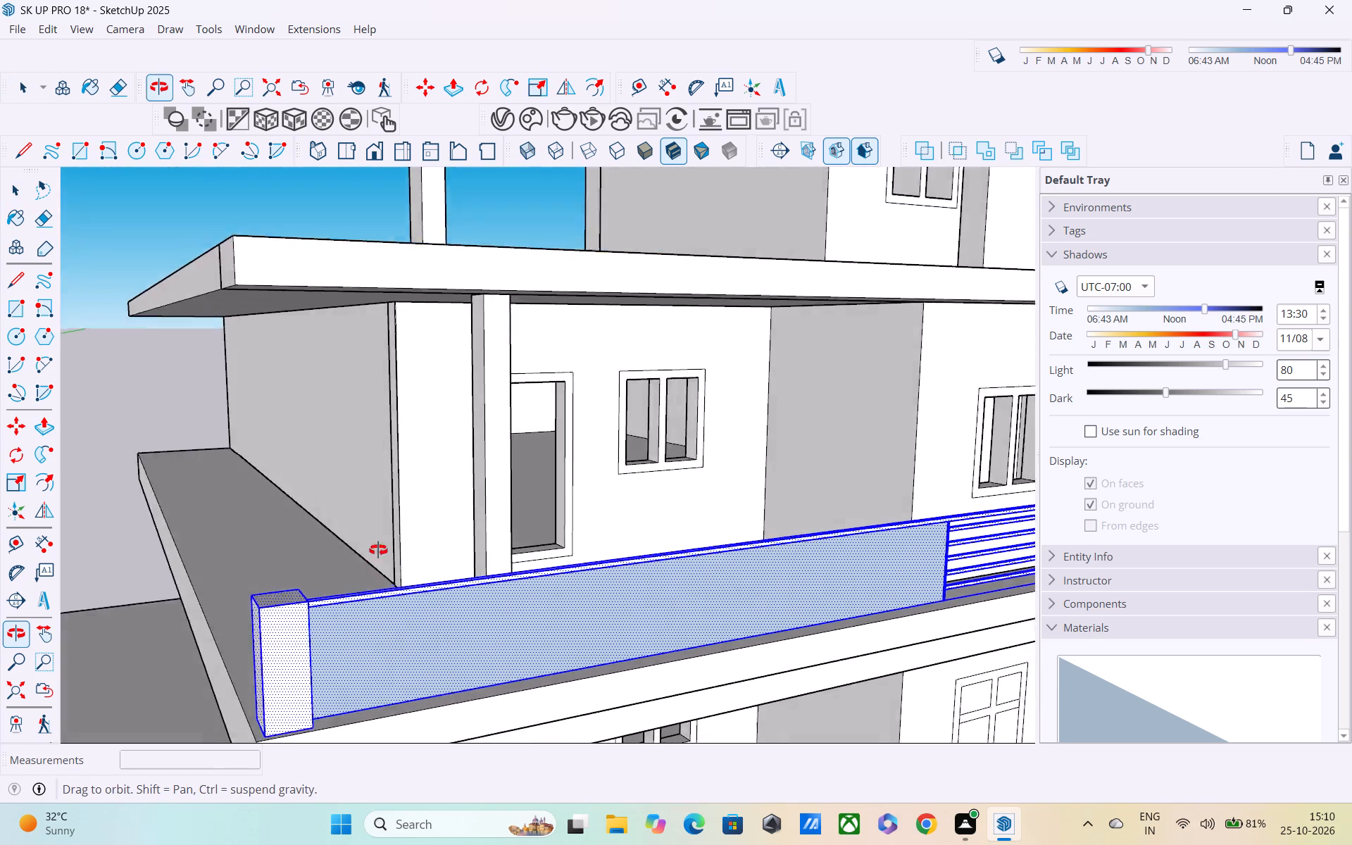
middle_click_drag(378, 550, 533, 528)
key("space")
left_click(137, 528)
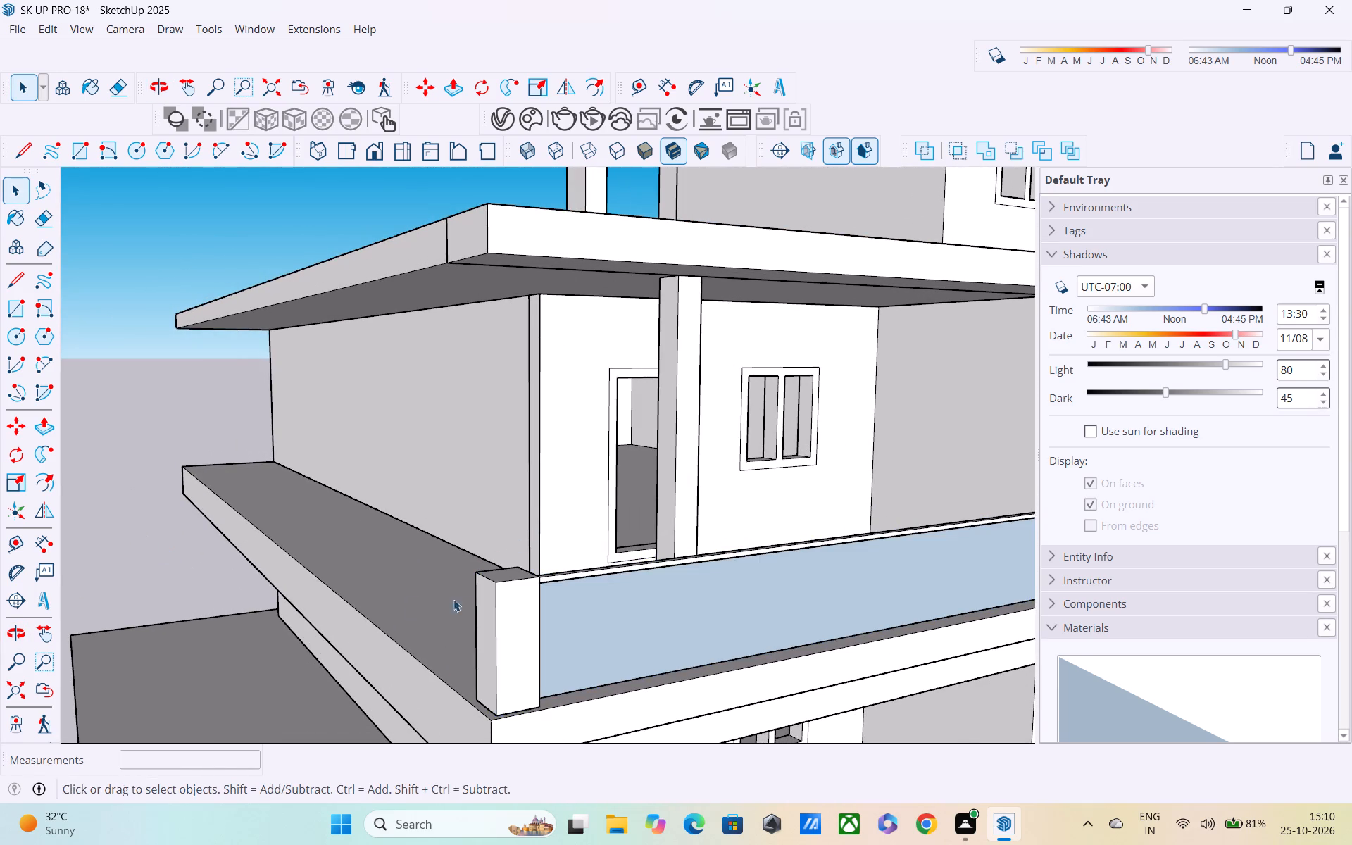
Copy the top face of the balcony railing's corner post about 8' 3 3/4" straight up onto the upper terrace slab.
middle_click_drag(468, 601, 454, 784)
left_click(510, 603)
double_click(510, 604)
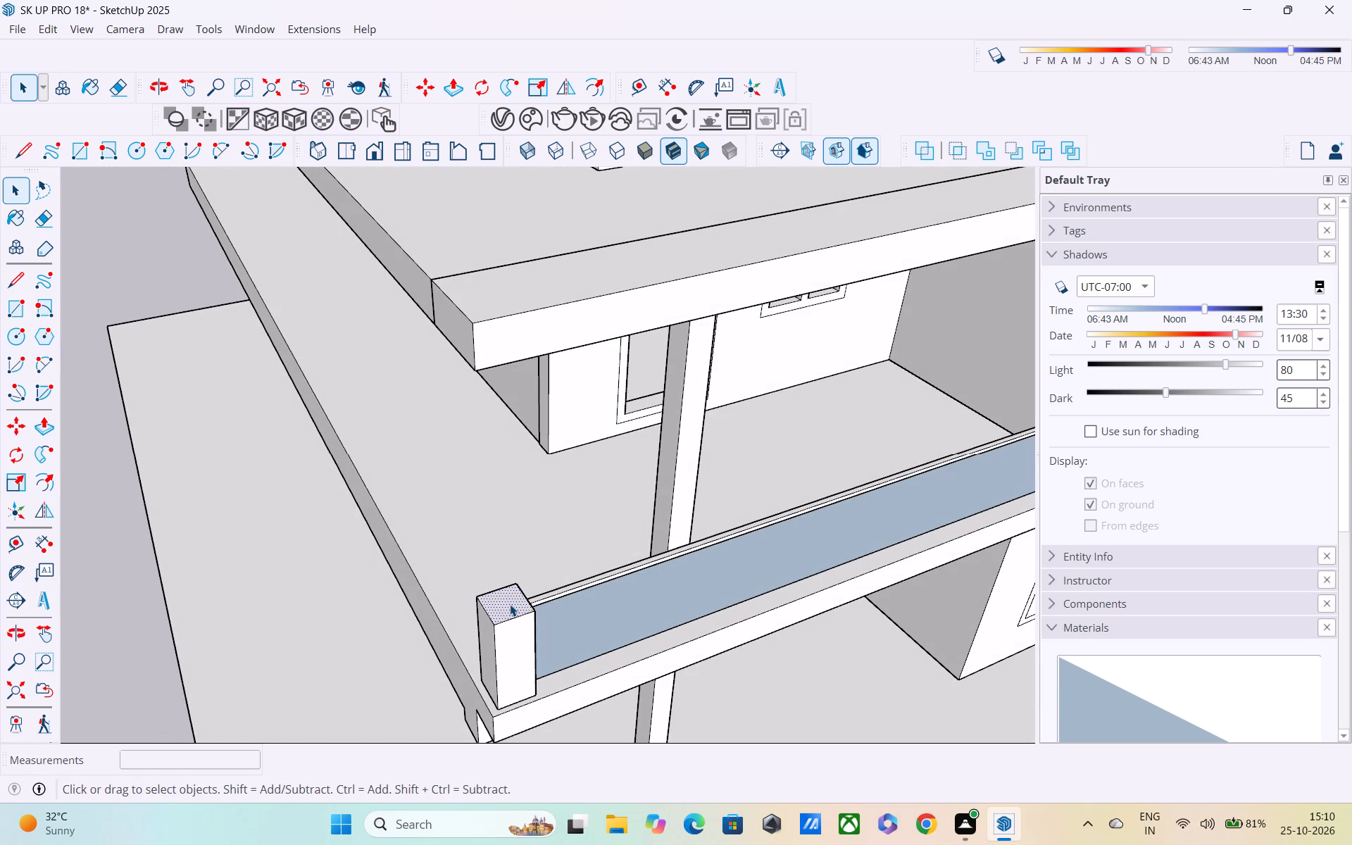
key("m")
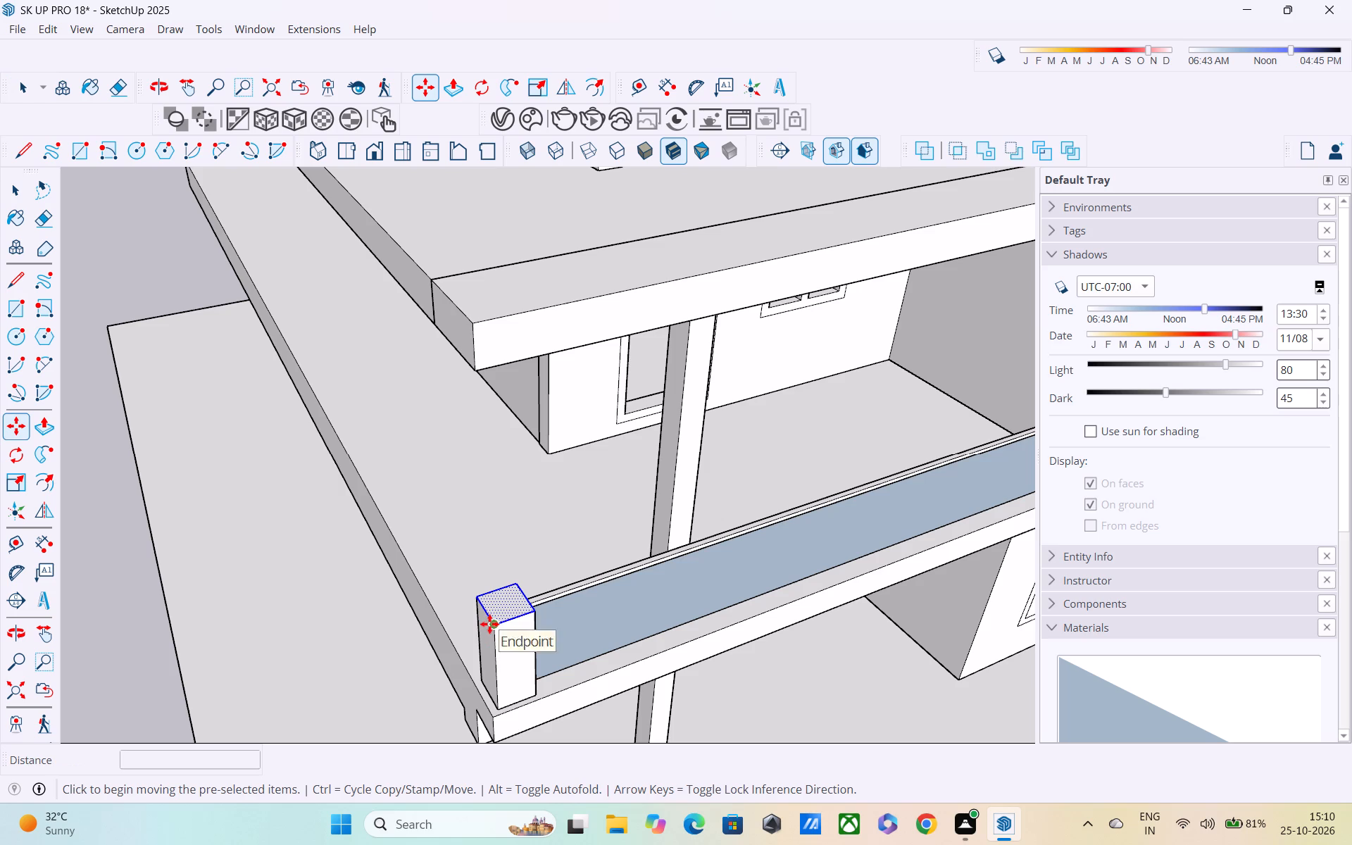
left_click(489, 625)
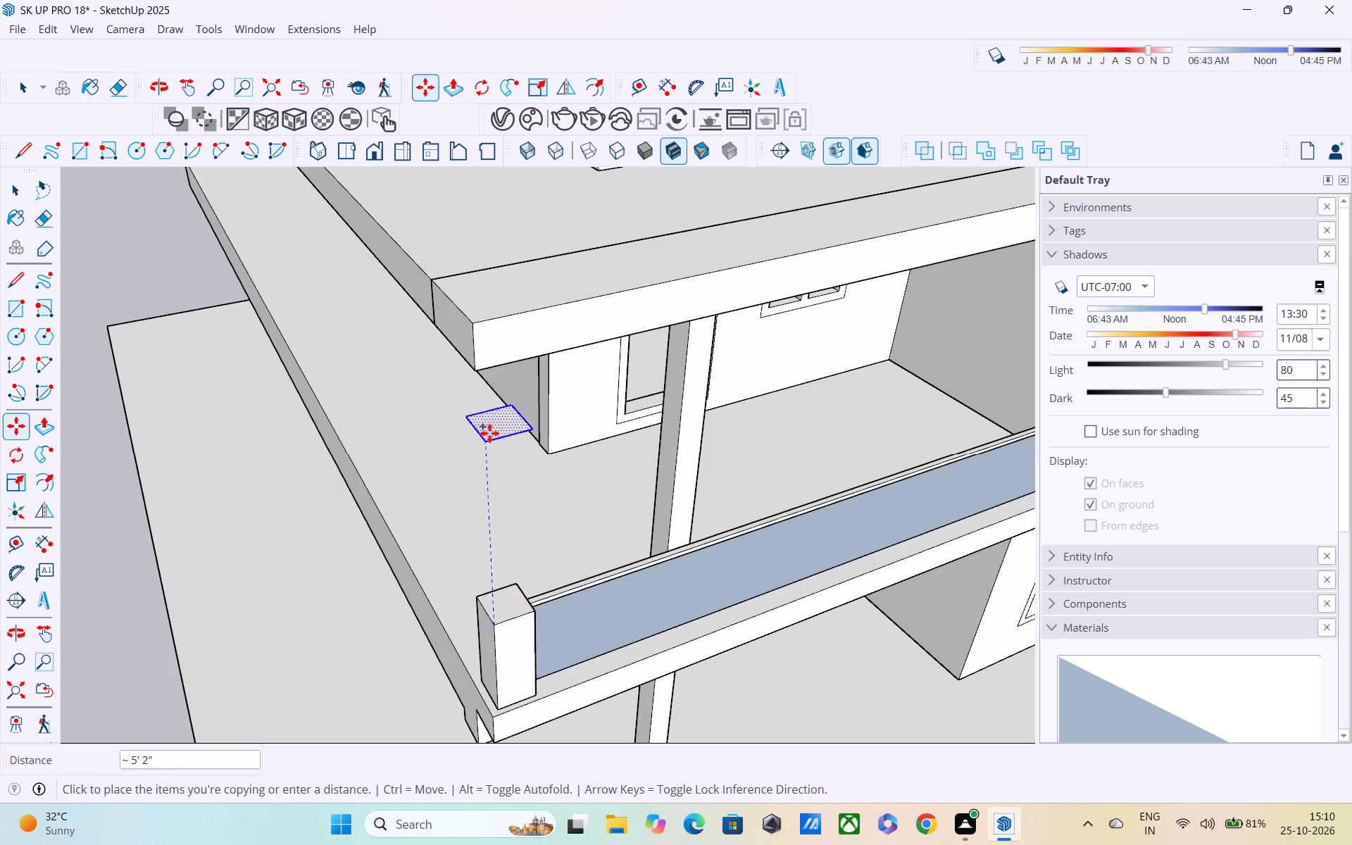
middle_click_drag(464, 280, 546, 285)
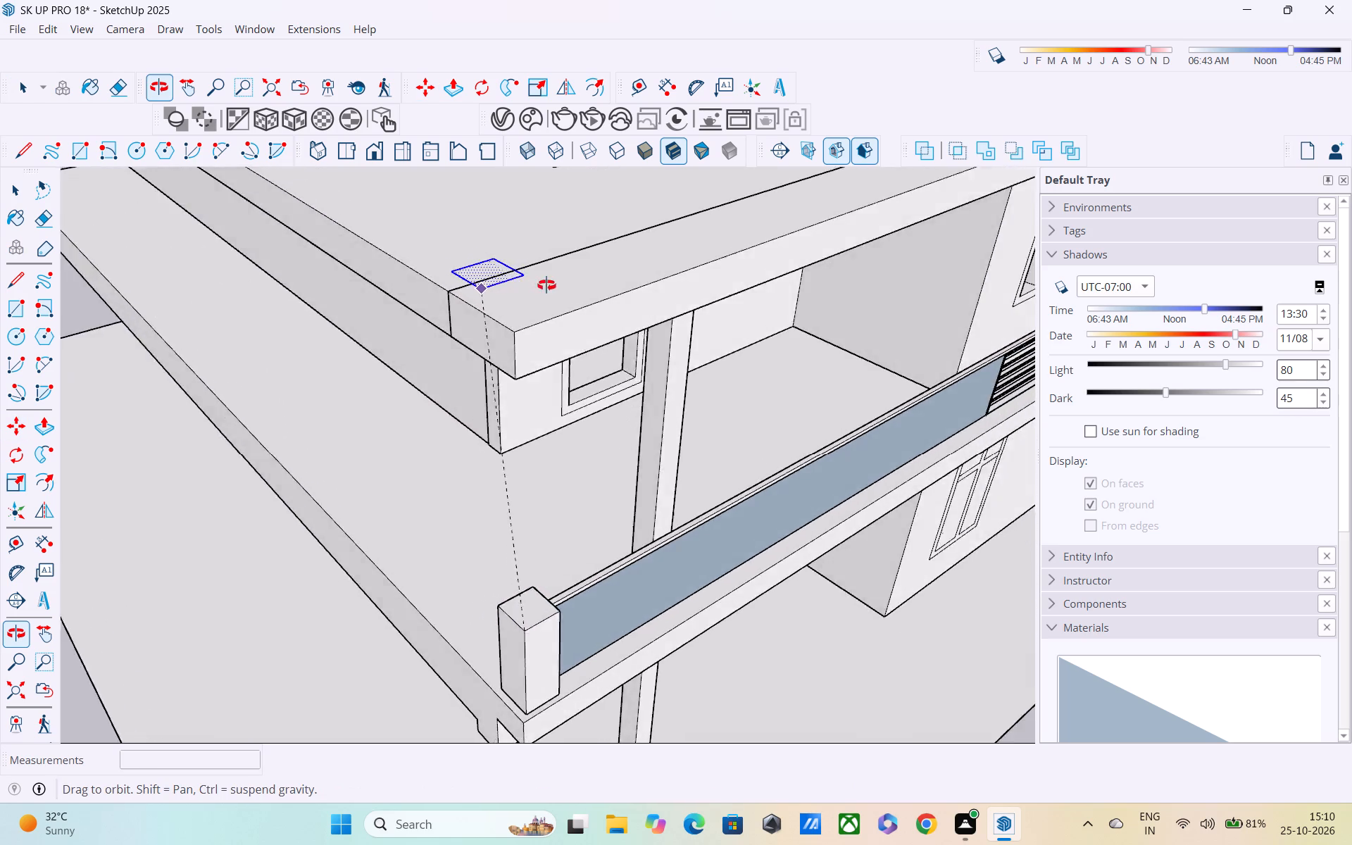
middle_click_drag(546, 285, 641, 290)
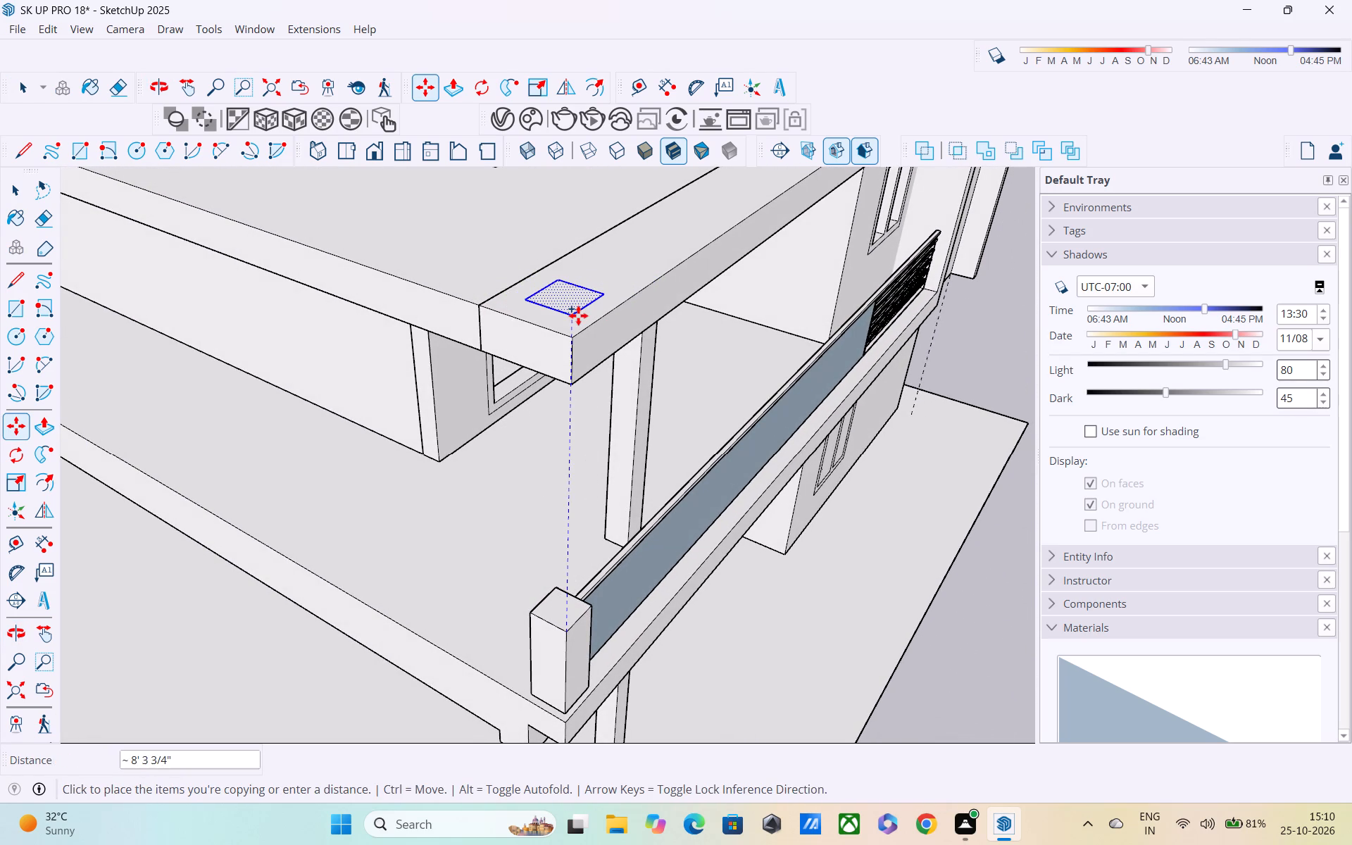
middle_click_drag(578, 315, 625, 307)
left_click(625, 307)
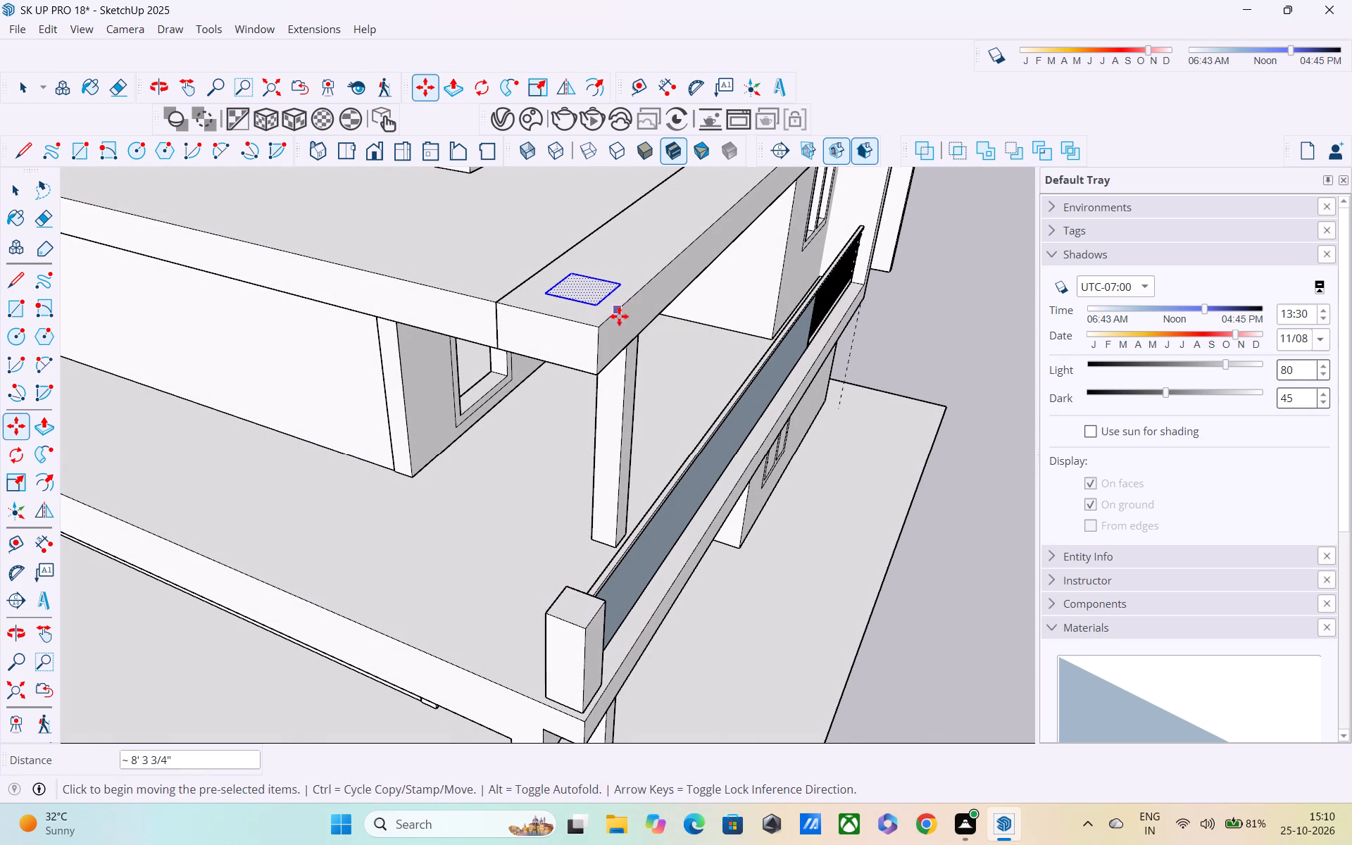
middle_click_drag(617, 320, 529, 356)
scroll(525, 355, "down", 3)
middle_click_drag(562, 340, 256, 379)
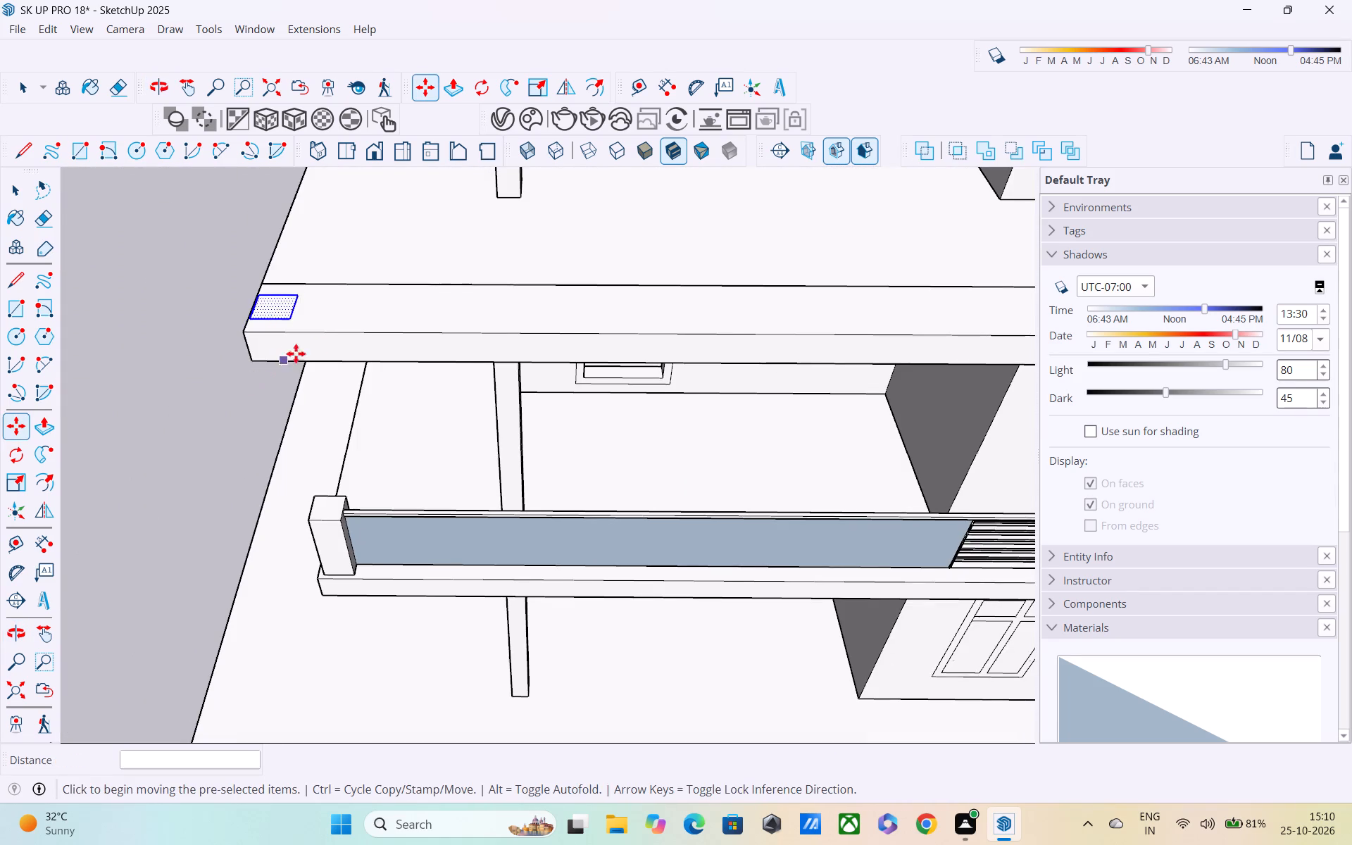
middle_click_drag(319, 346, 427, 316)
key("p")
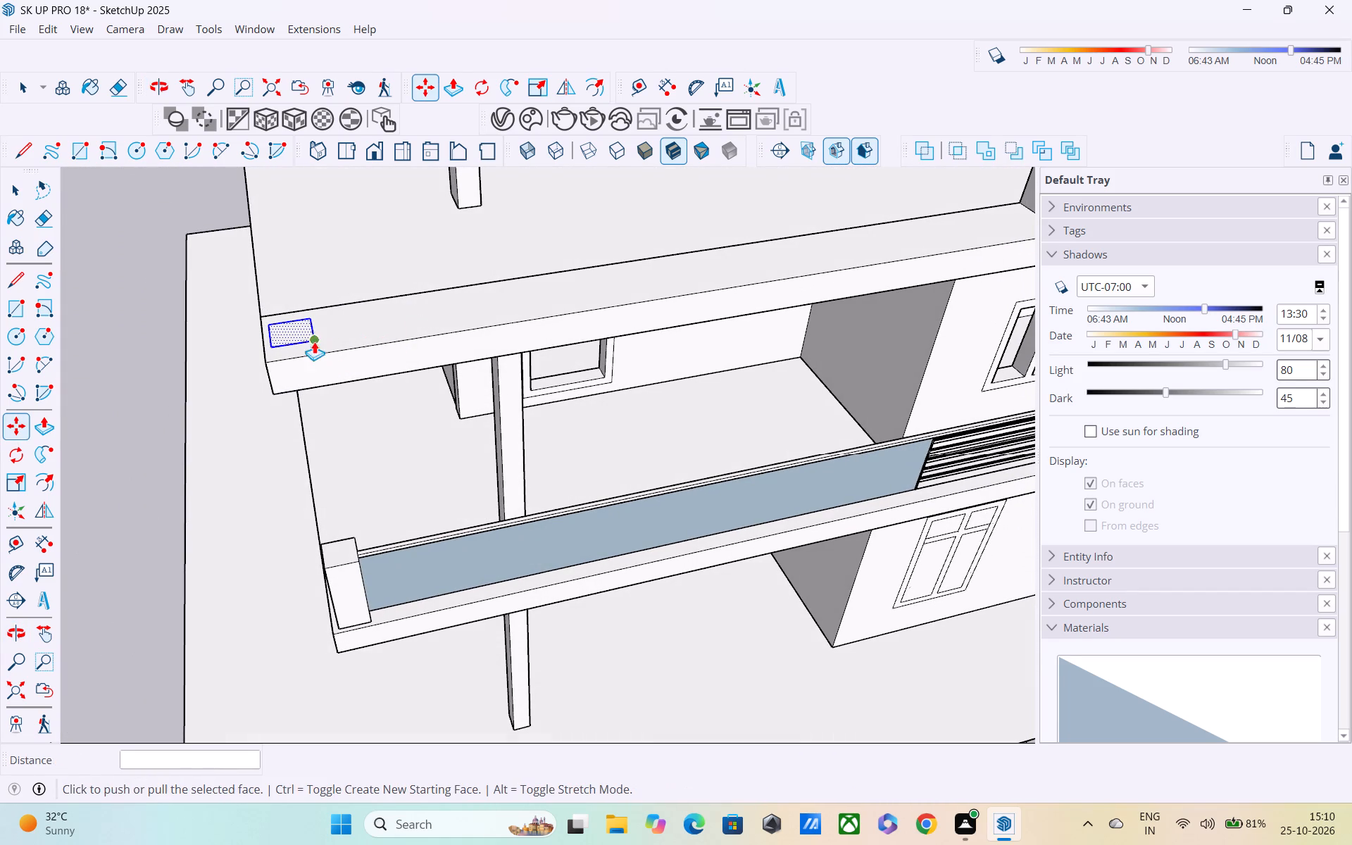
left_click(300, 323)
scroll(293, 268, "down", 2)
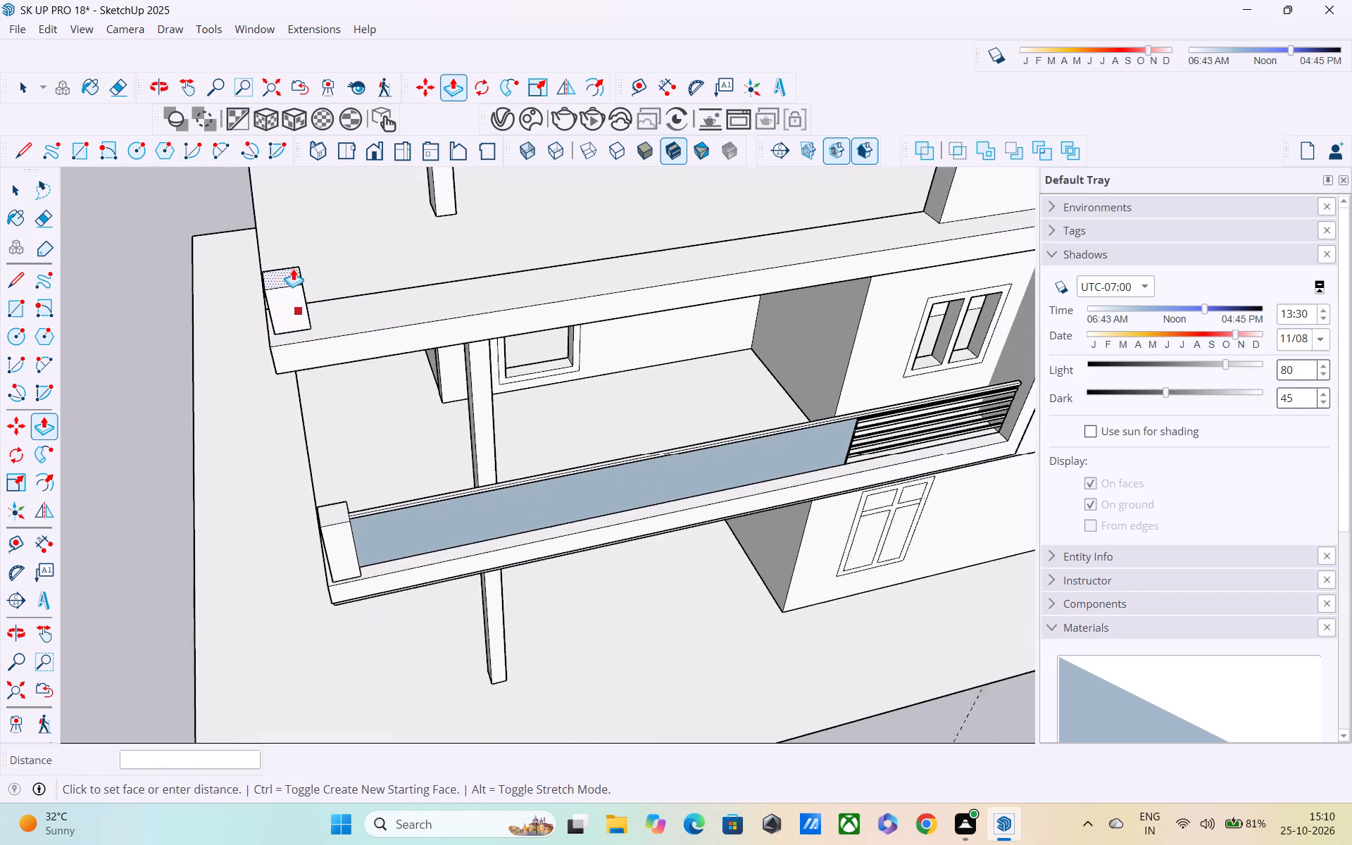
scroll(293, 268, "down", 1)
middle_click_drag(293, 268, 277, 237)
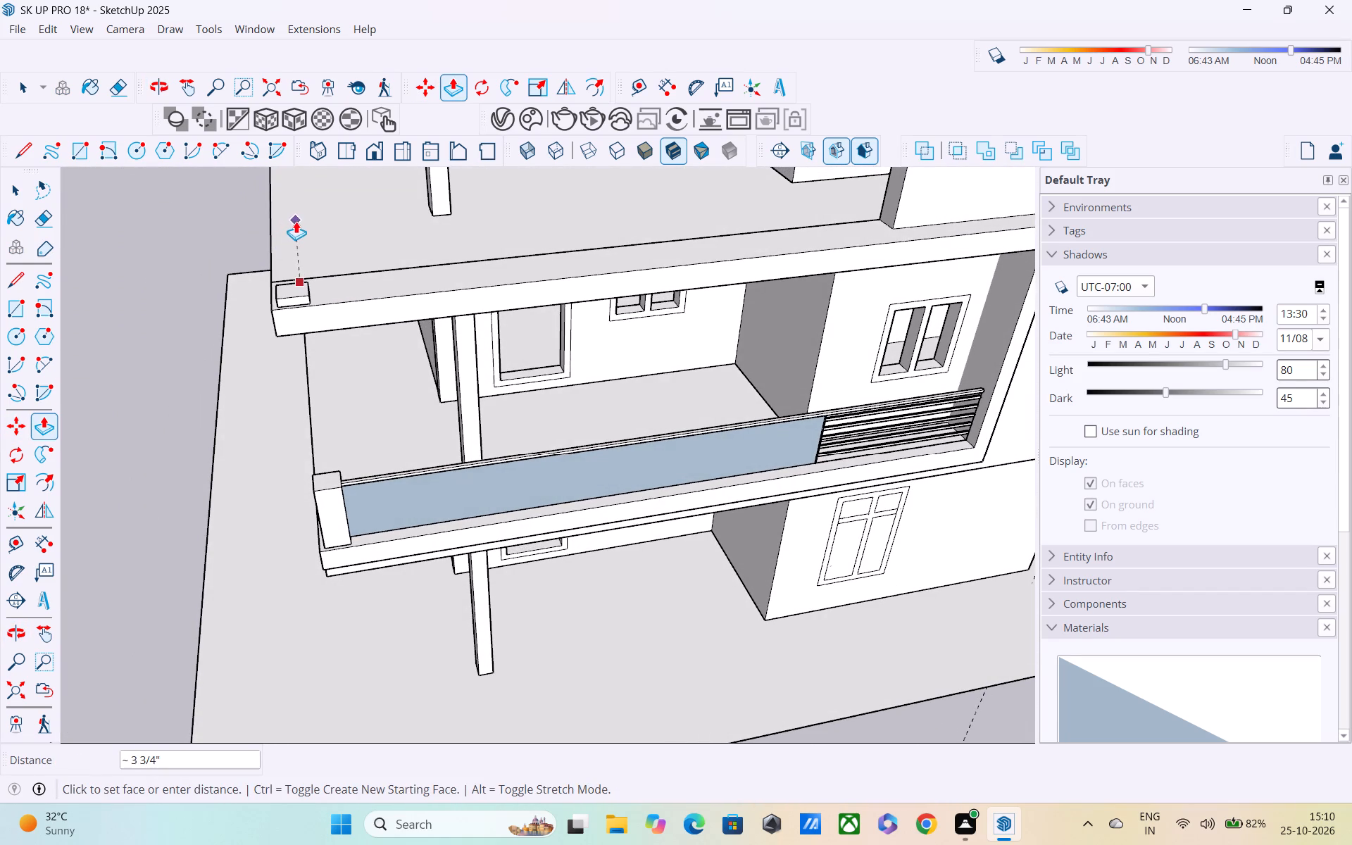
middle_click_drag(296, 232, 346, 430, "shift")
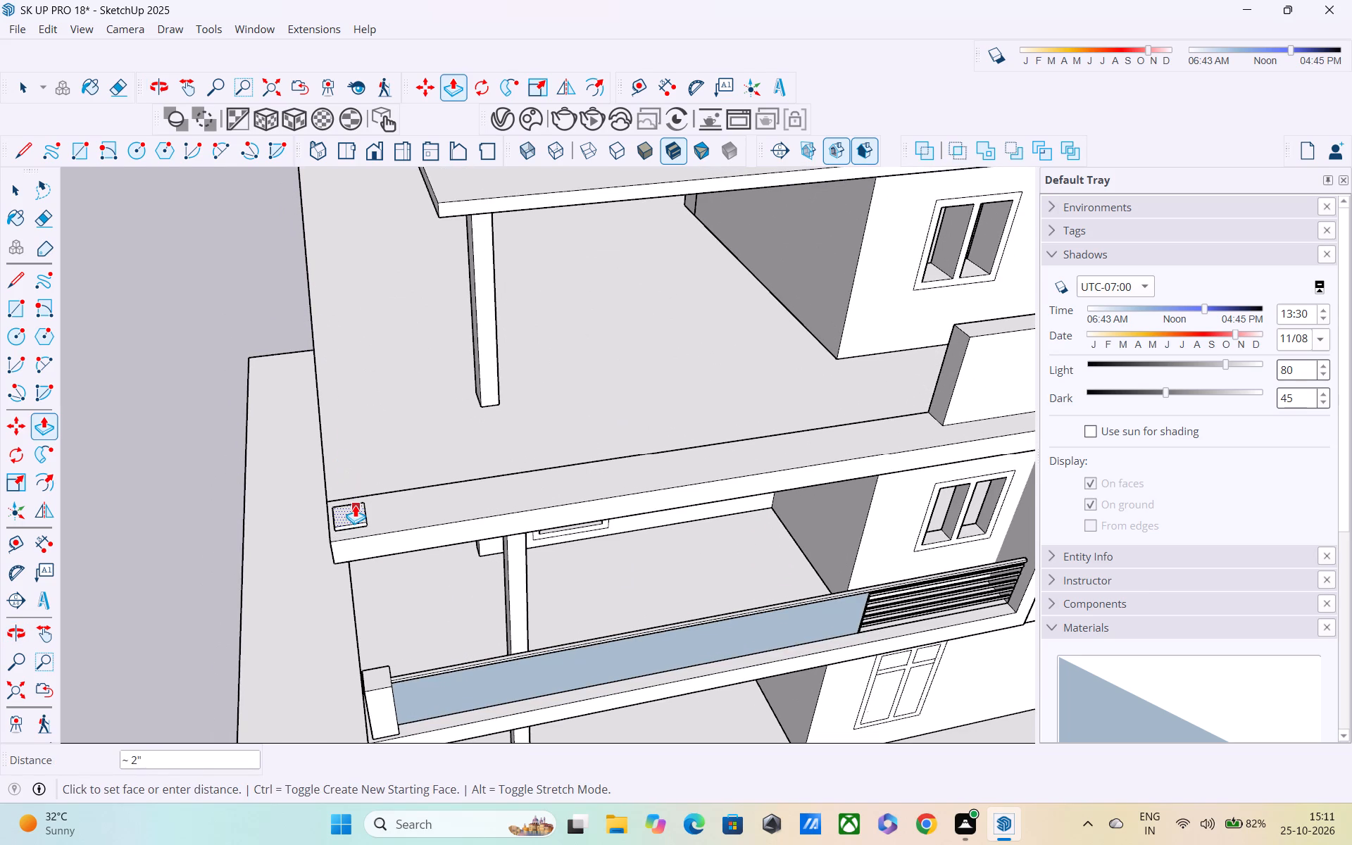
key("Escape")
Push/Pull the copied square up 3' and a further 1' to form a corner post on the upper terrace slab.
left_click(346, 512)
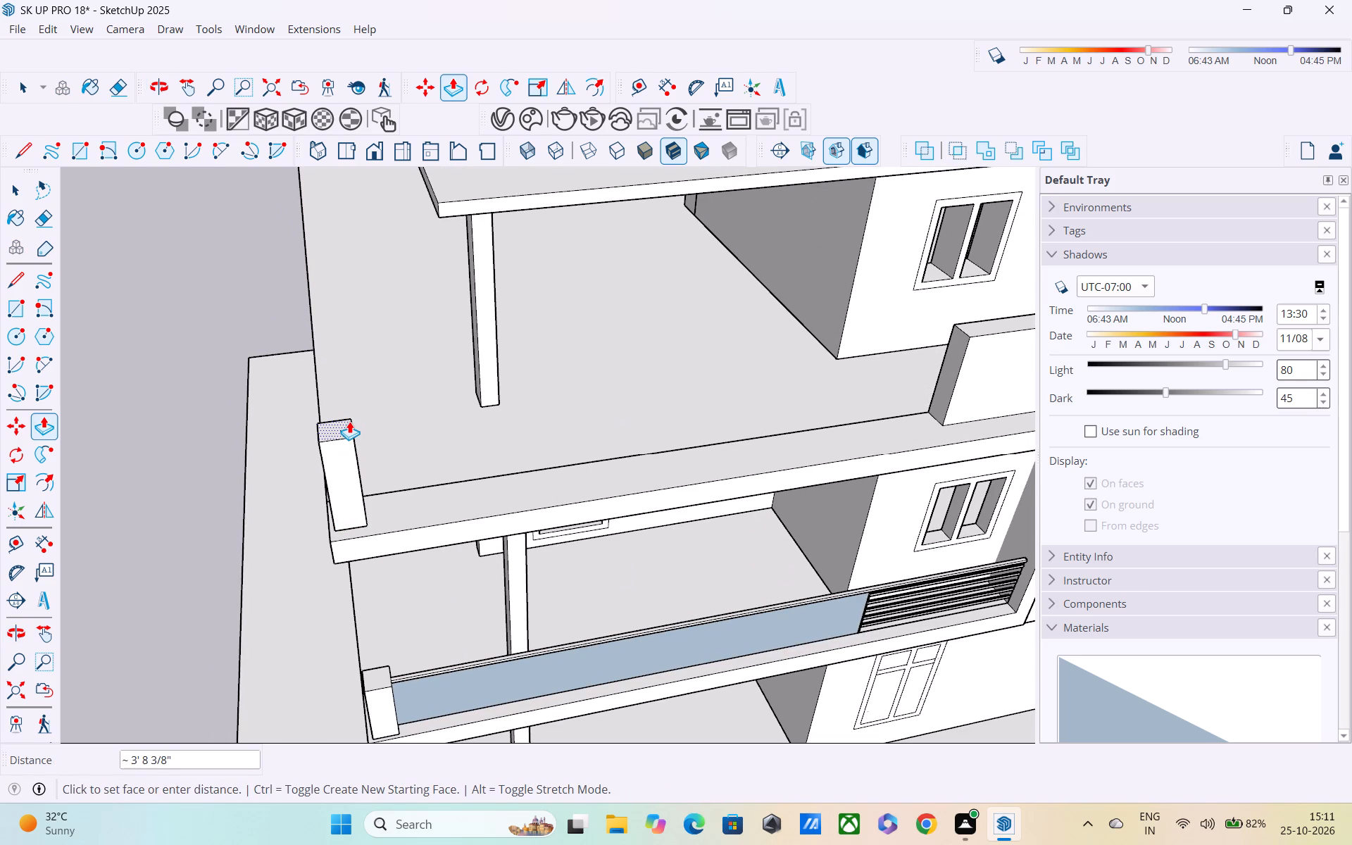
type("3'")
key("Return")
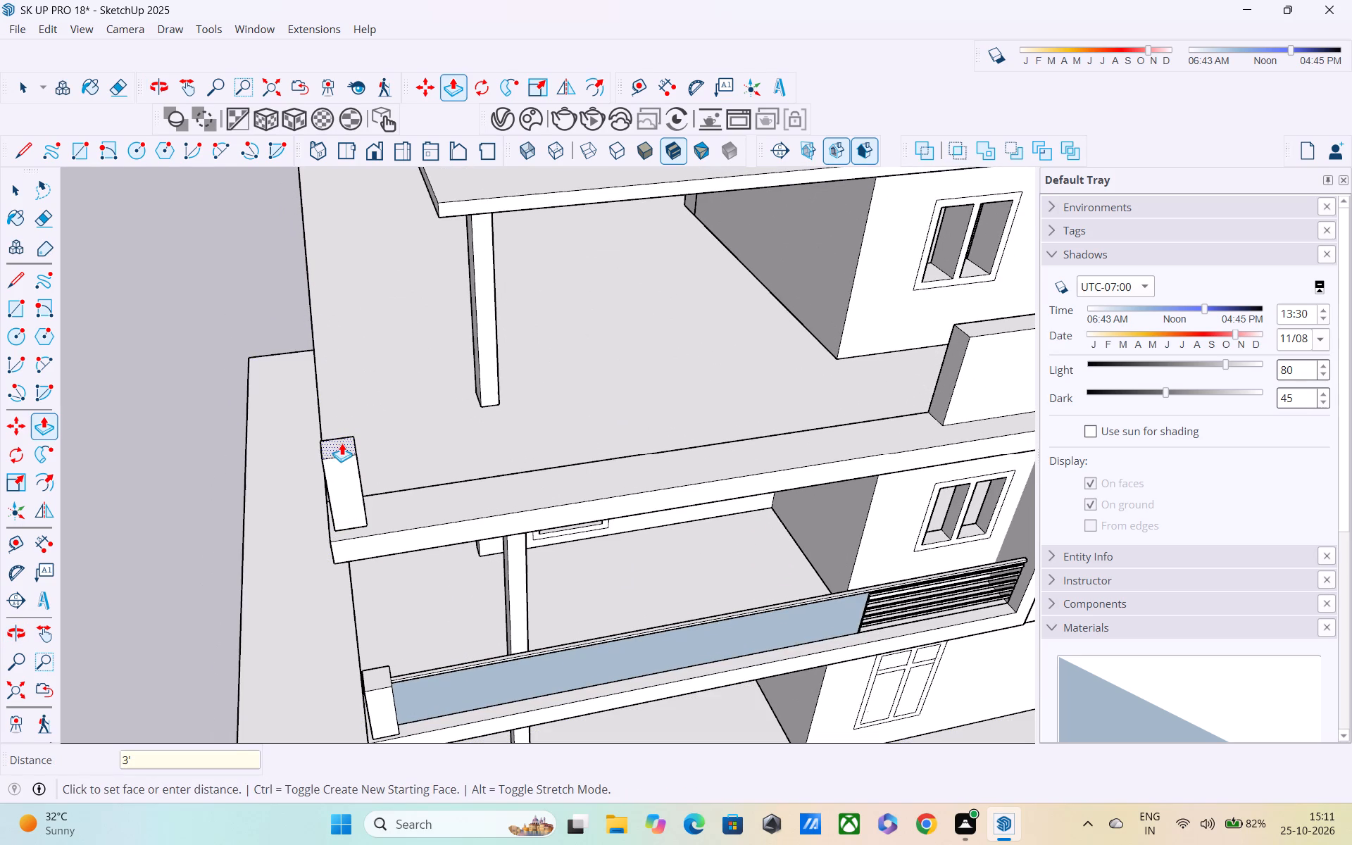
left_click(342, 443)
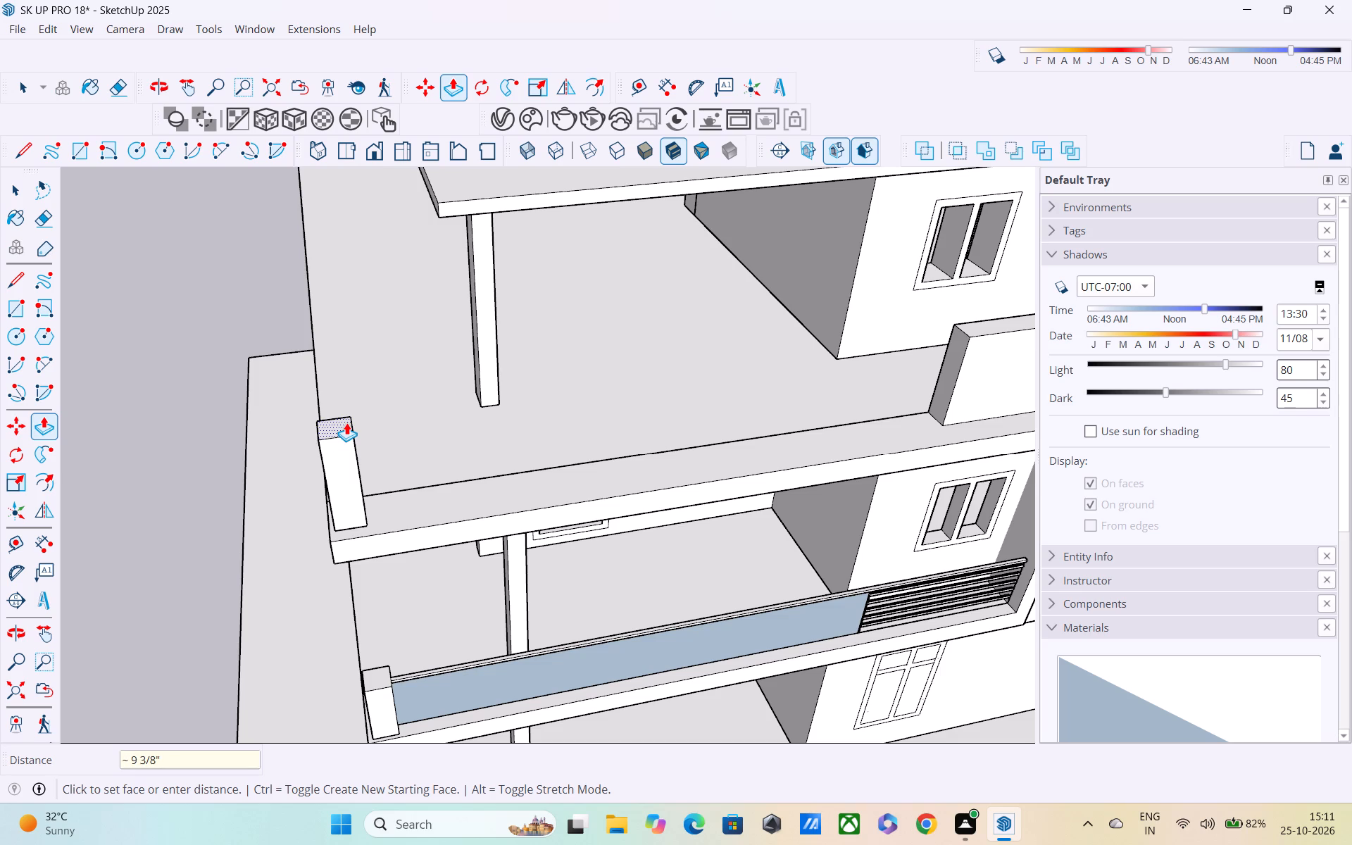
type("1'")
key("Return")
Move the whole terrace corner post about 3 3/4" outward to the slab's edge.
middle_click_drag(392, 392, 406, 396)
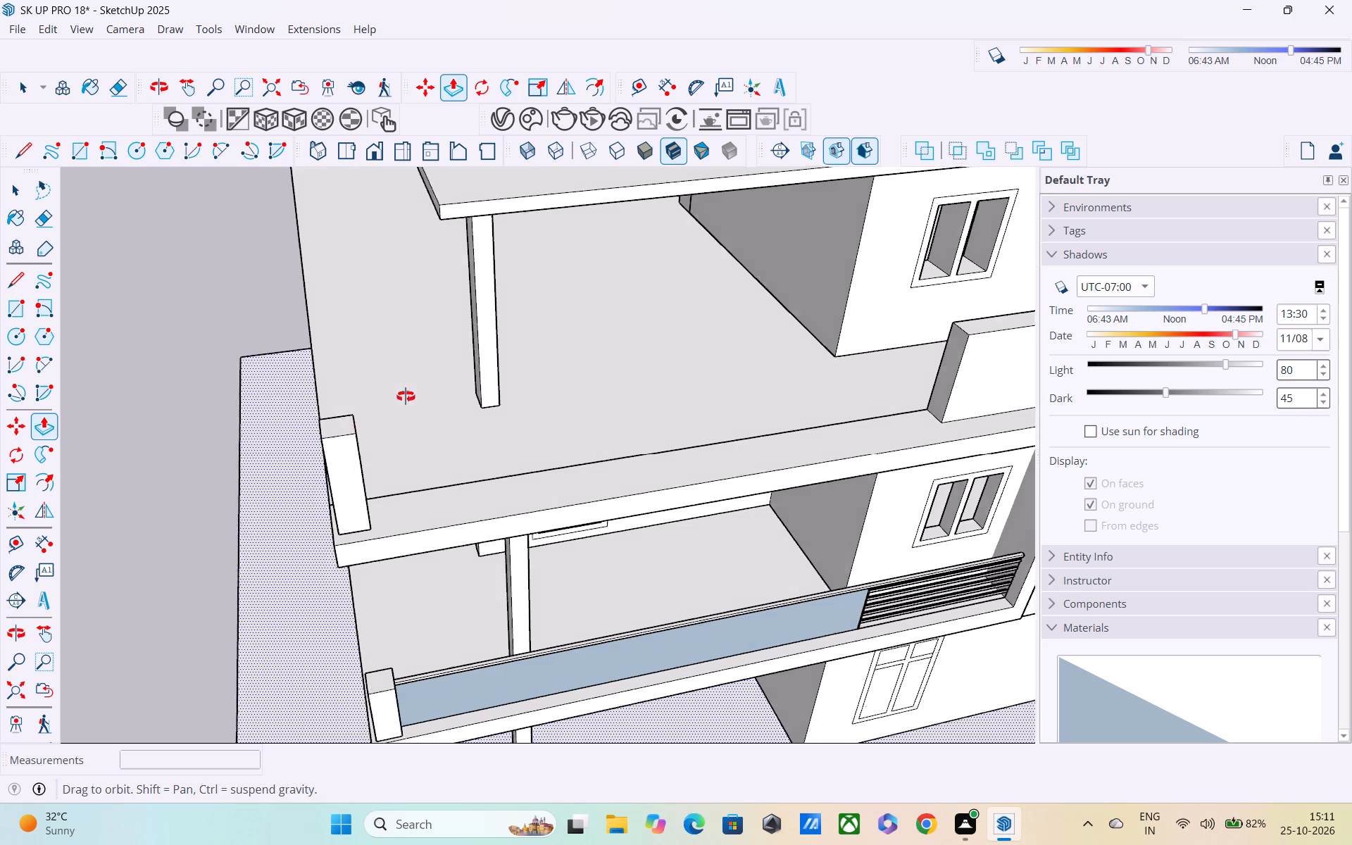
middle_click_drag(406, 396, 1036, 275)
middle_click_drag(812, 358, 696, 347)
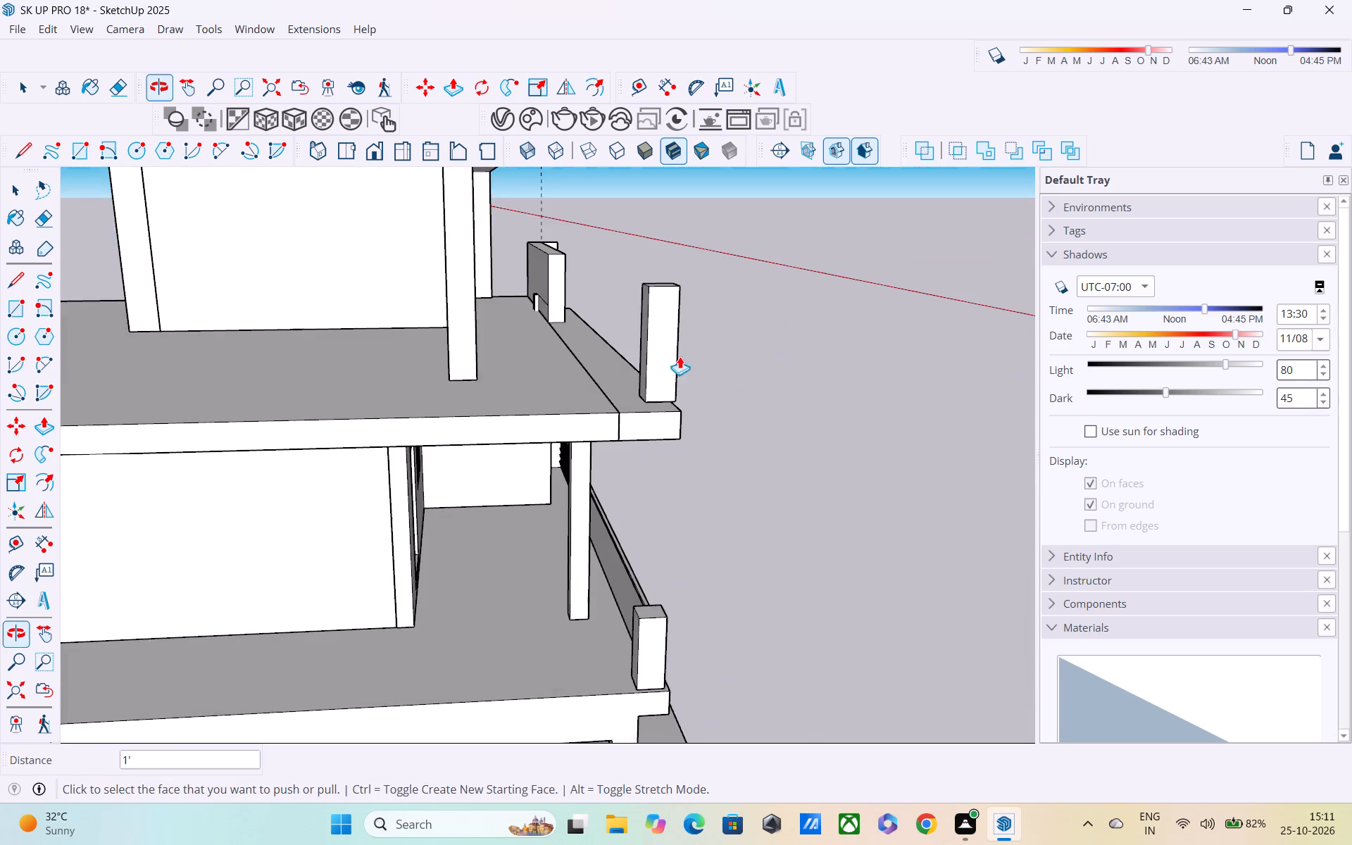
scroll(669, 396, "up", 5)
middle_click_drag(651, 397, 563, 302)
scroll(643, 366, "up", 4)
middle_click_drag(652, 406, 621, 443)
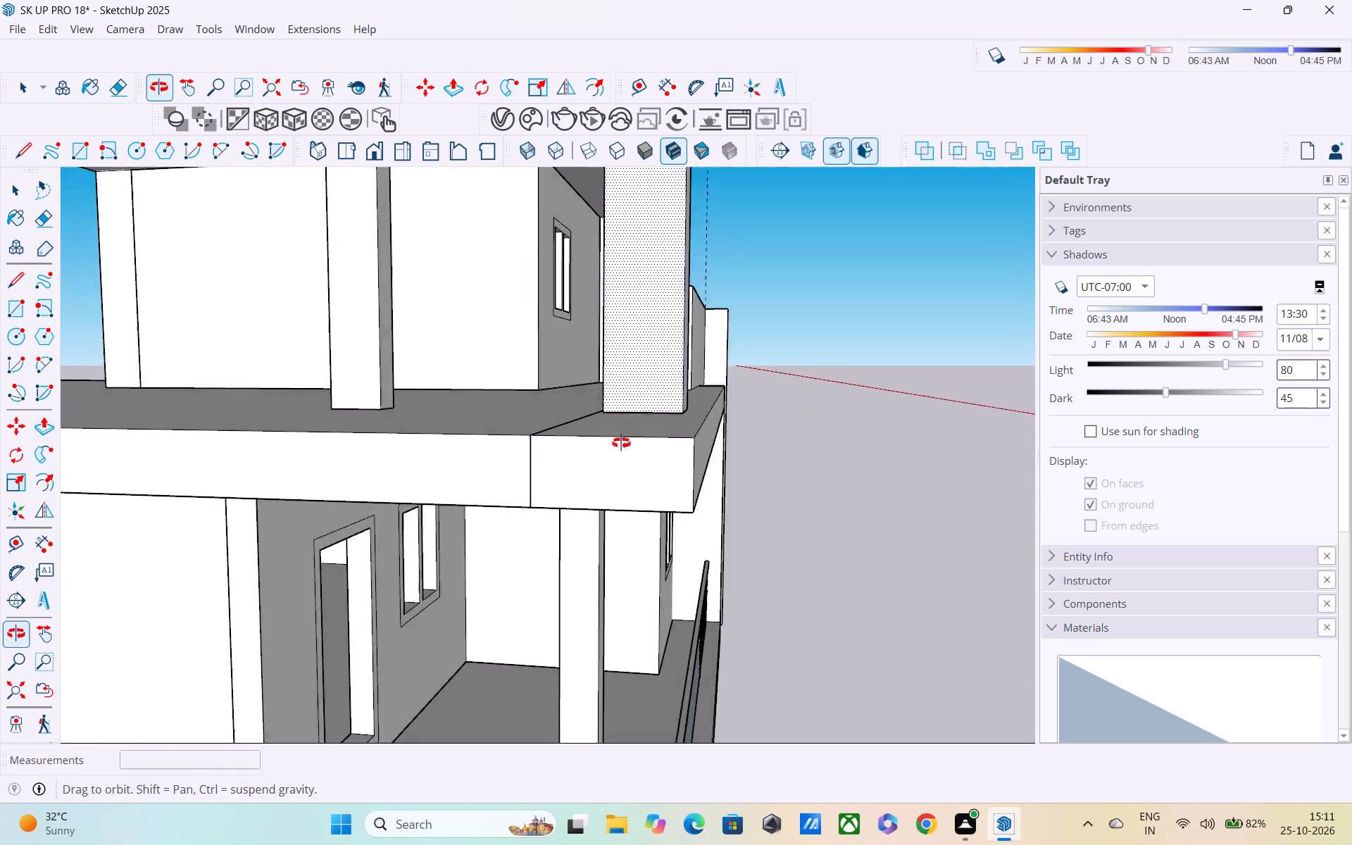
middle_click_drag(621, 443, 604, 452)
key("space")
left_click(676, 410)
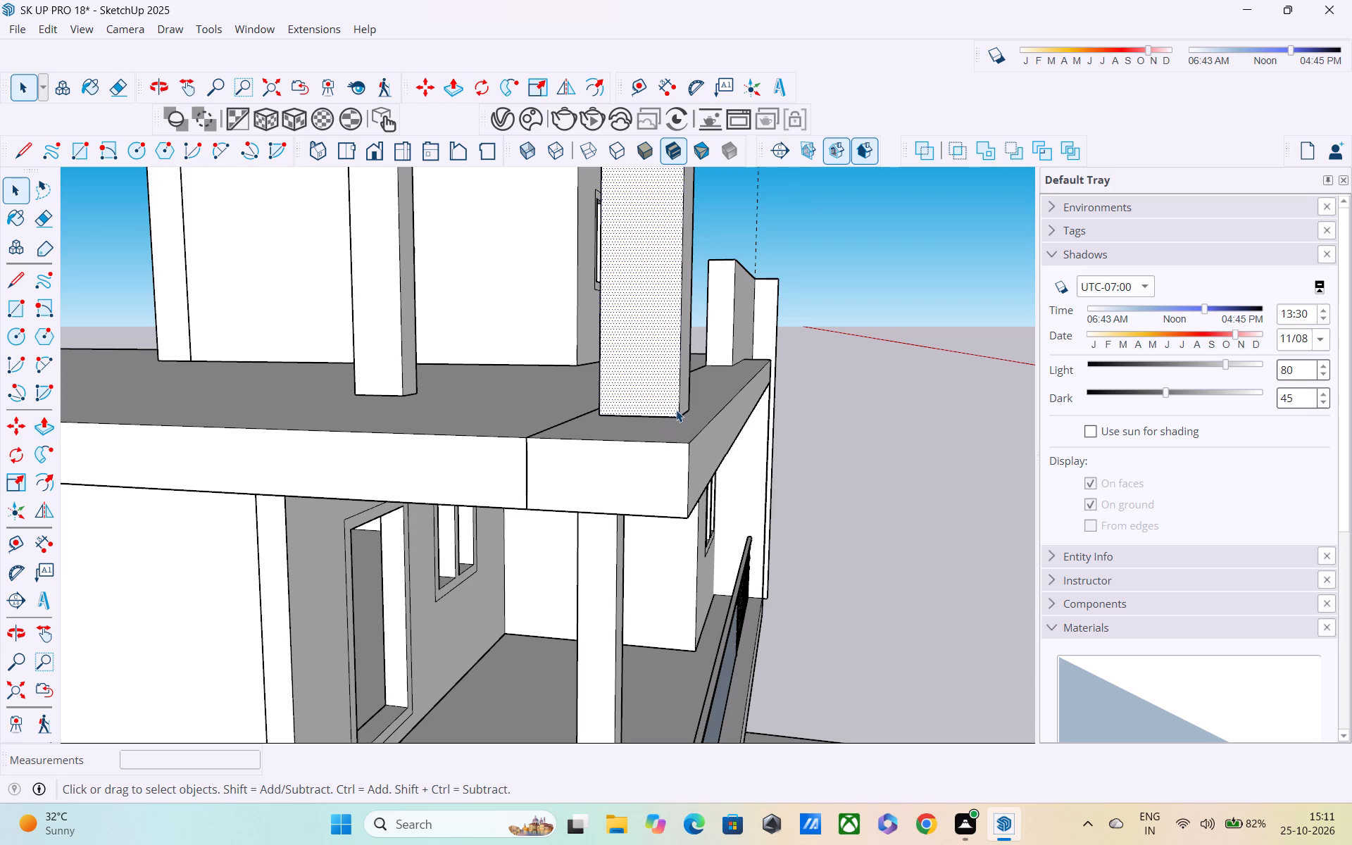
double_click(676, 409)
key("m")
scroll(679, 430, "up", 4)
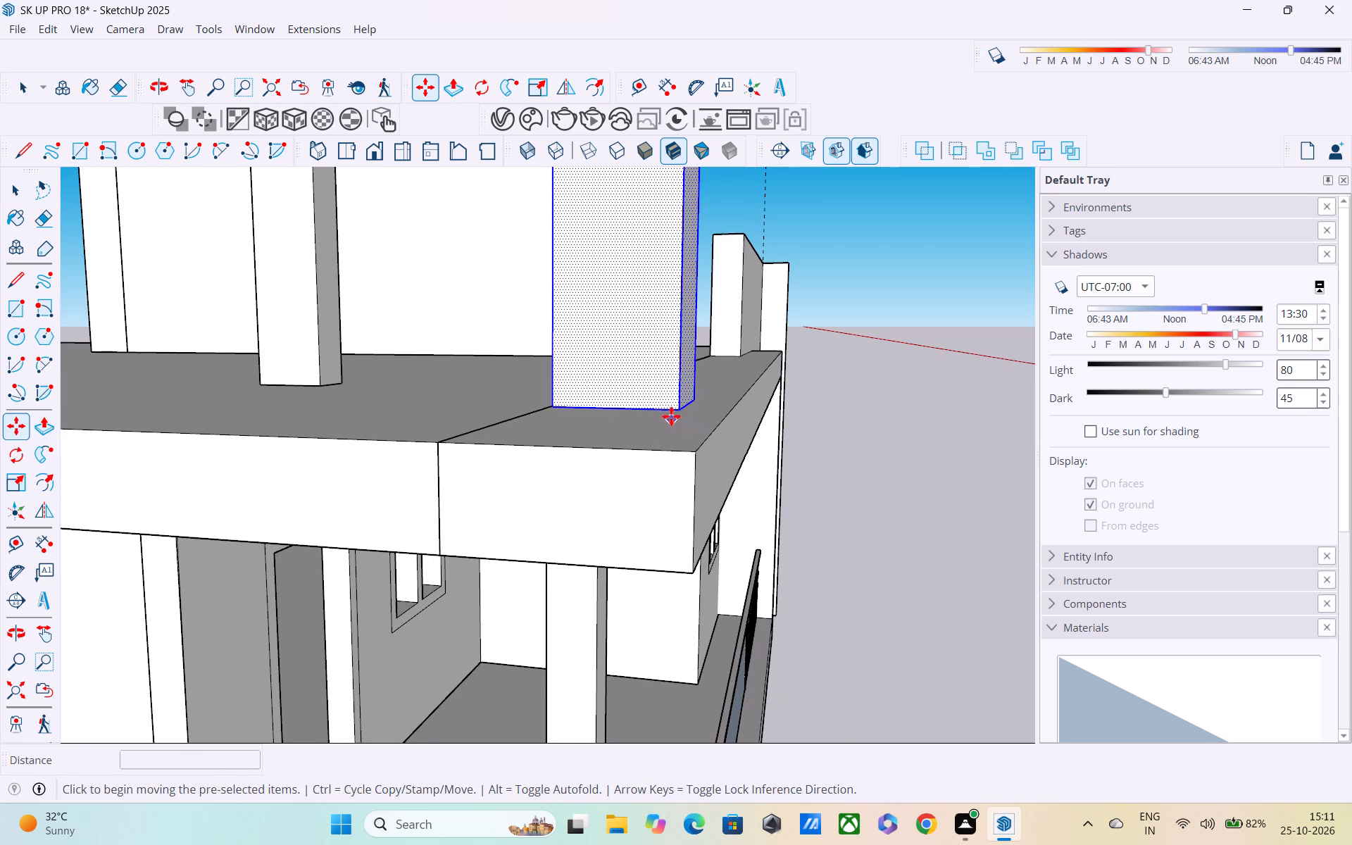
left_click(670, 413)
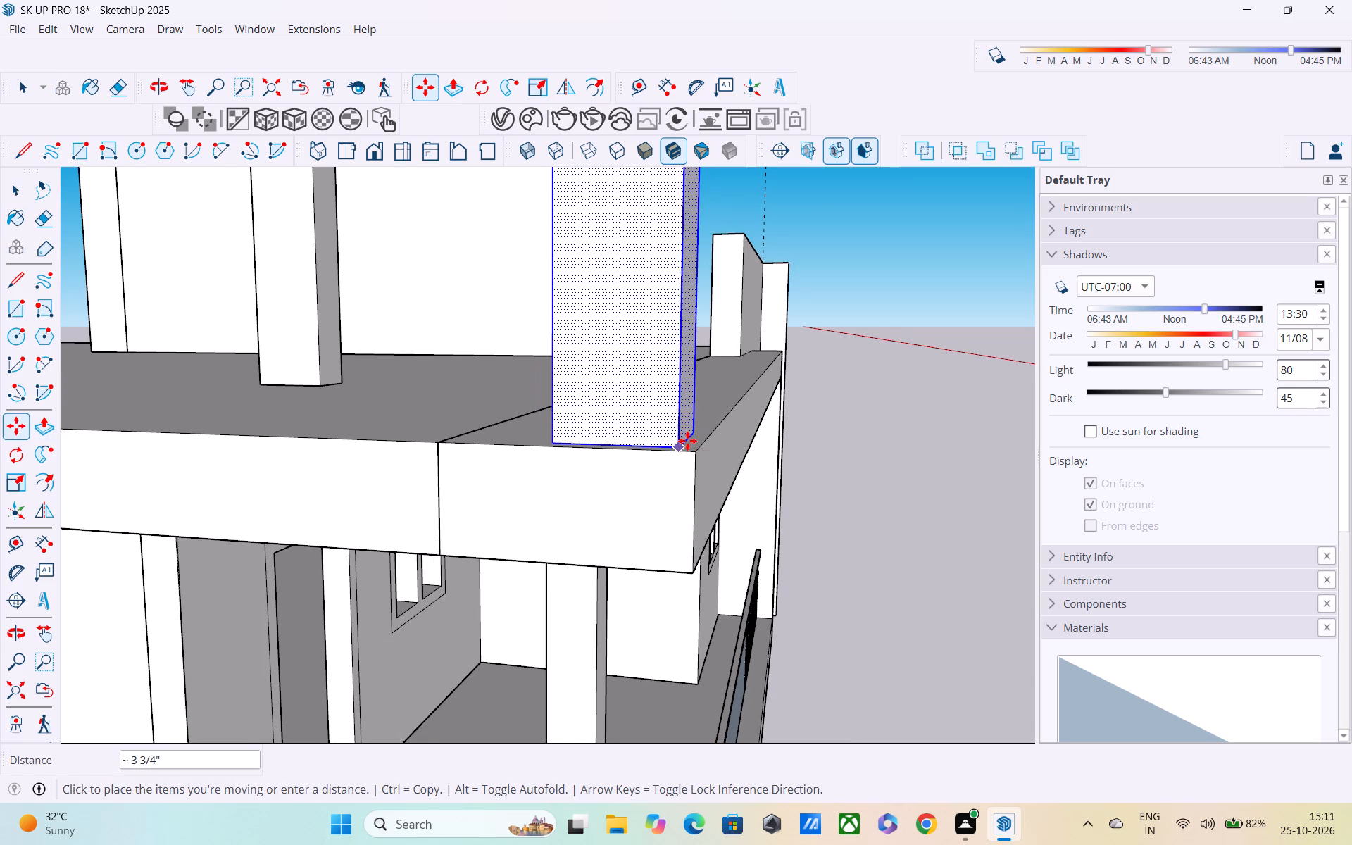
left_click(687, 441)
Push/Pull the corner post's rear-facing side about 51' 11 7/16" along the slab's side edge to its rear corner, forming a parapet wall.
middle_click_drag(690, 463, 284, 511)
scroll(387, 454, "down", 3)
middle_click_drag(399, 456, 726, 465)
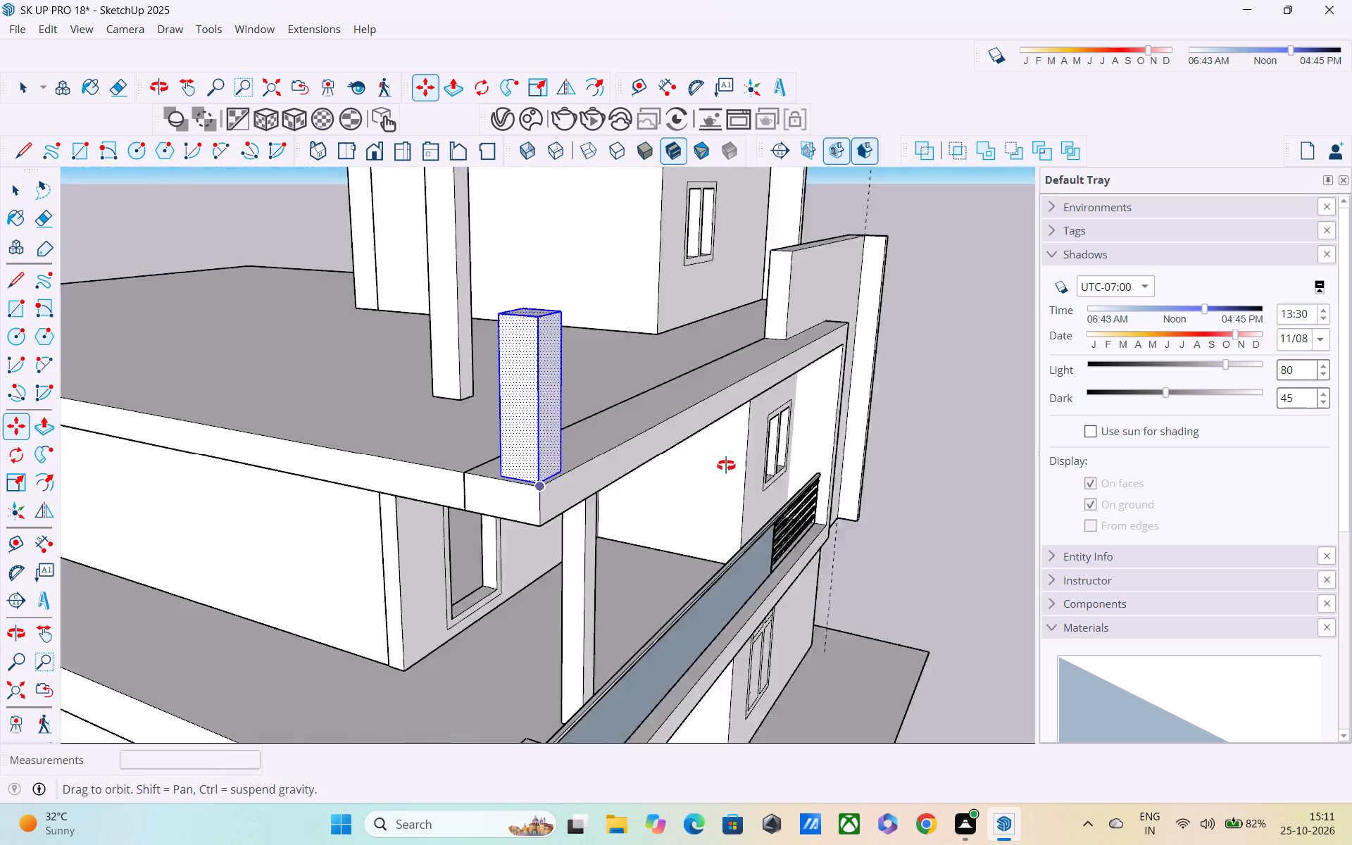
middle_click_drag(726, 465, 1019, 429)
middle_click_drag(638, 435, 768, 473)
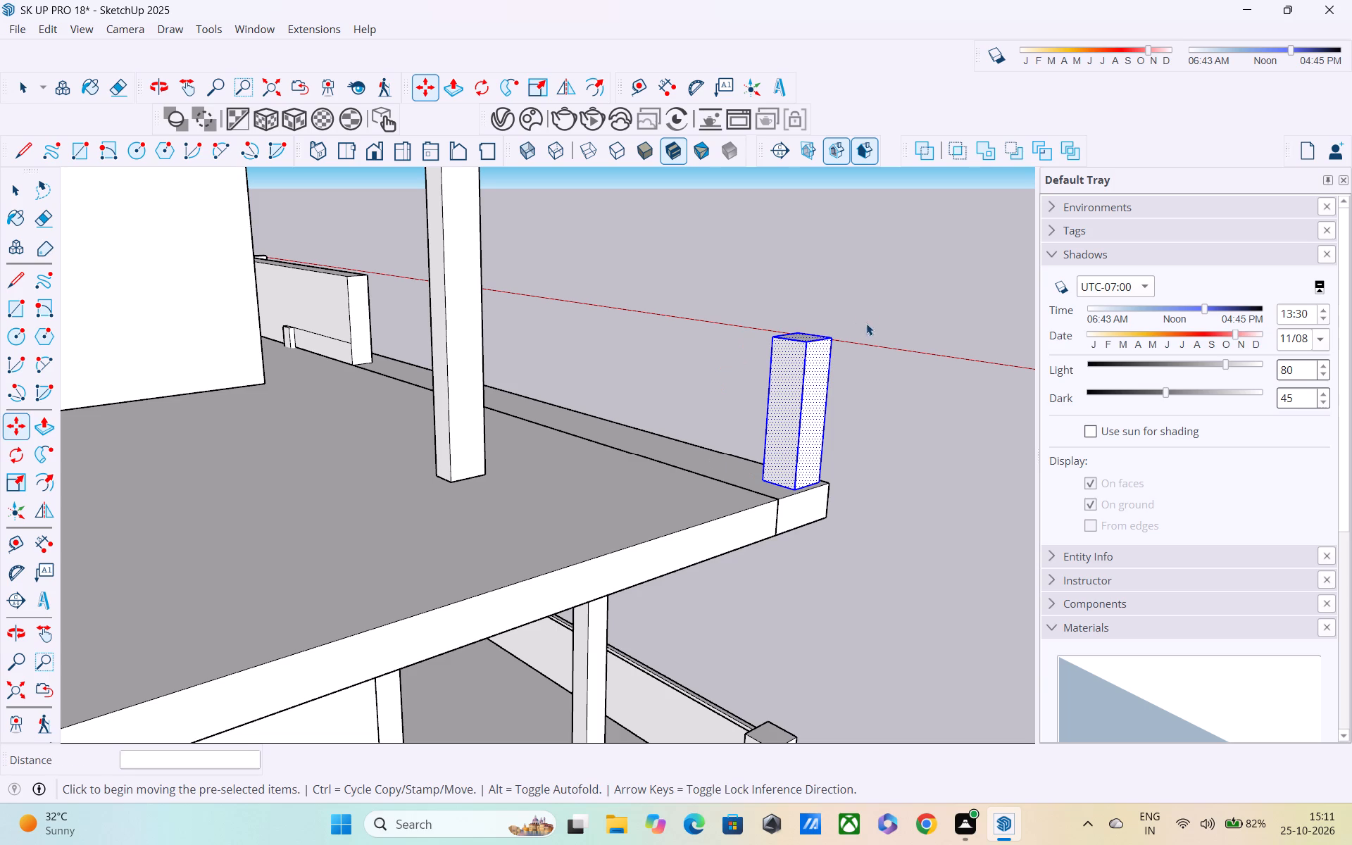
key("space")
left_click(882, 299)
key("p")
left_click(793, 377)
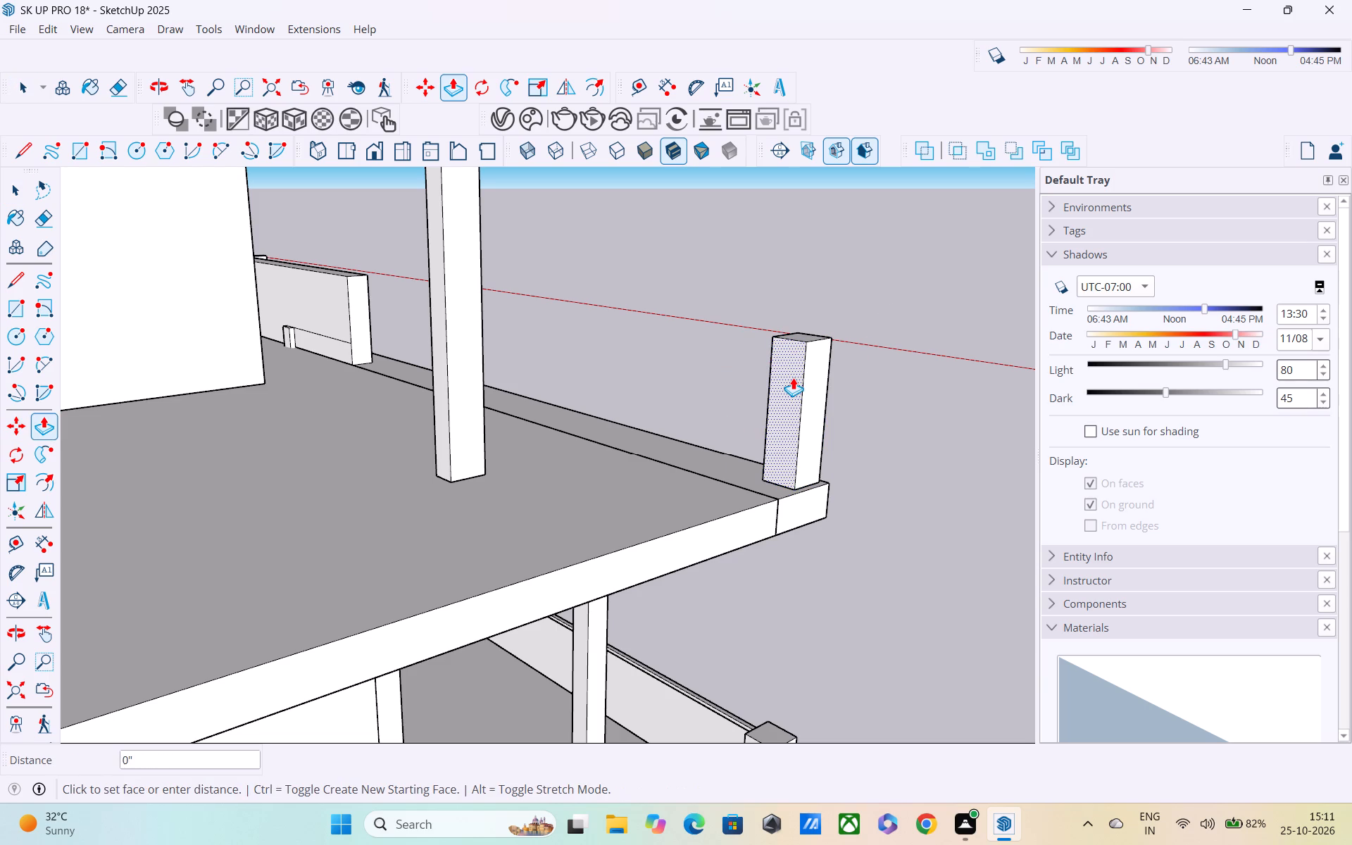
scroll(501, 535, "down", 6)
middle_click_drag(636, 495, 843, 451, "shift")
scroll(718, 479, "down", 3)
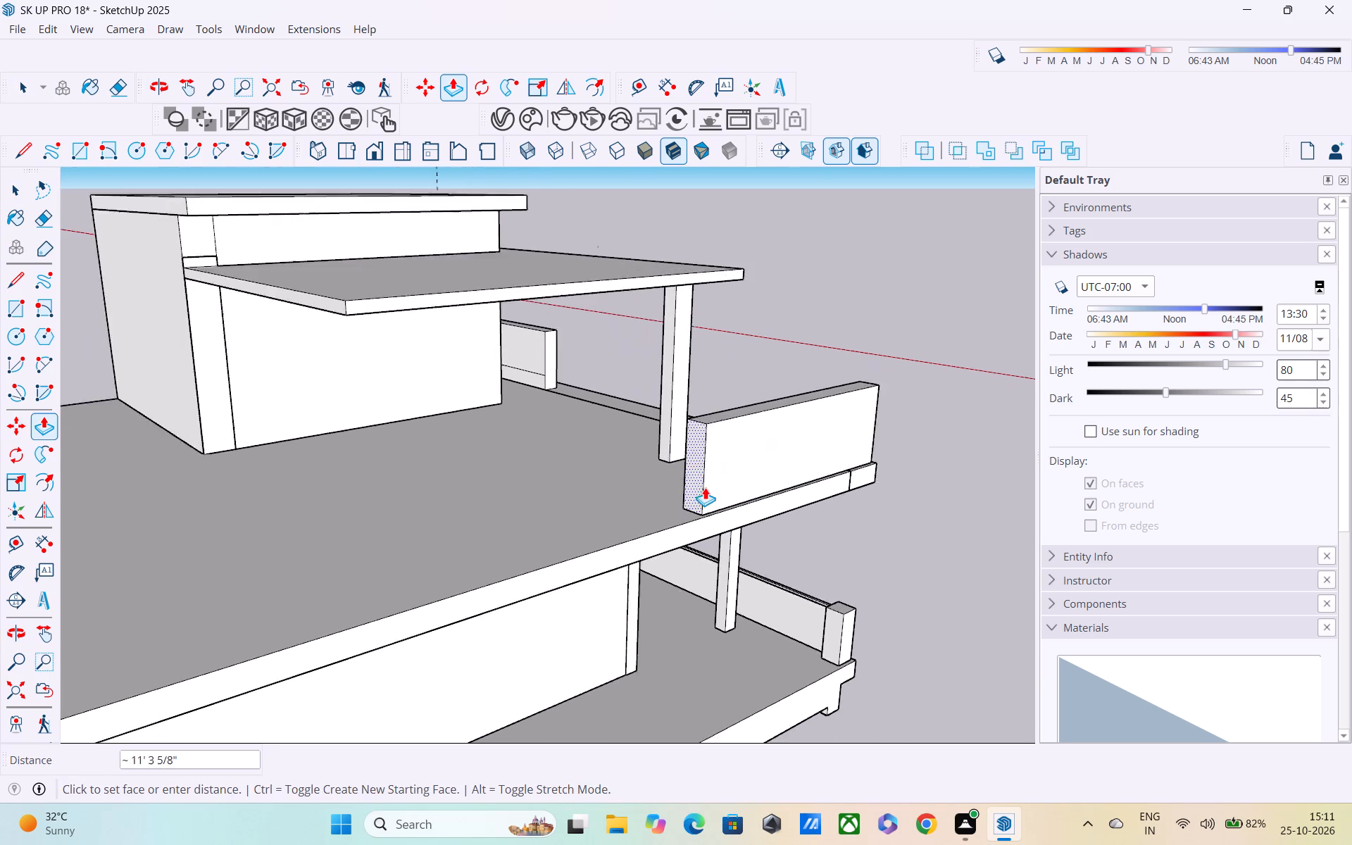
scroll(705, 487, "down", 2)
scroll(506, 534, "up", 1)
middle_click_drag(506, 534, 915, 405, "shift")
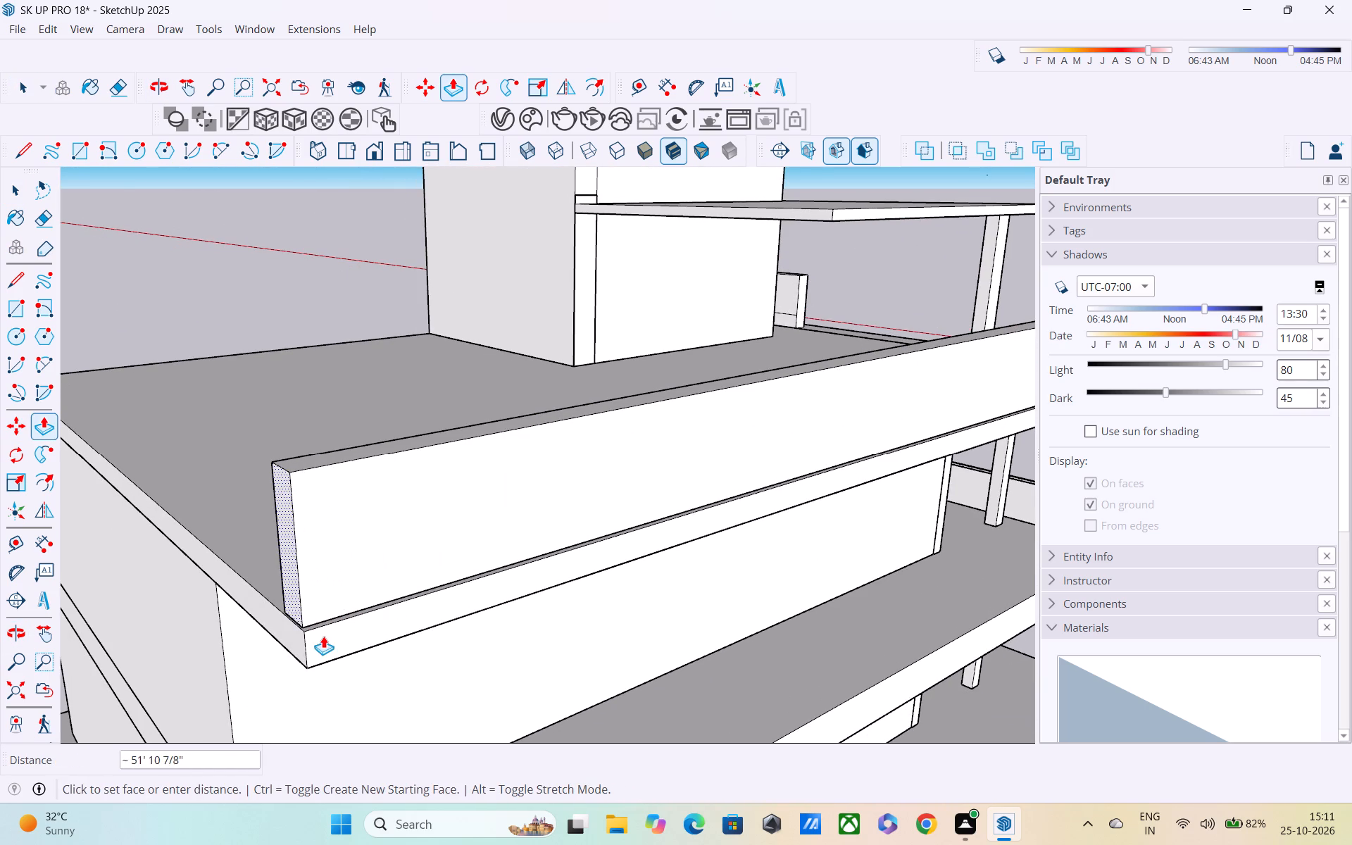
left_click(325, 650)
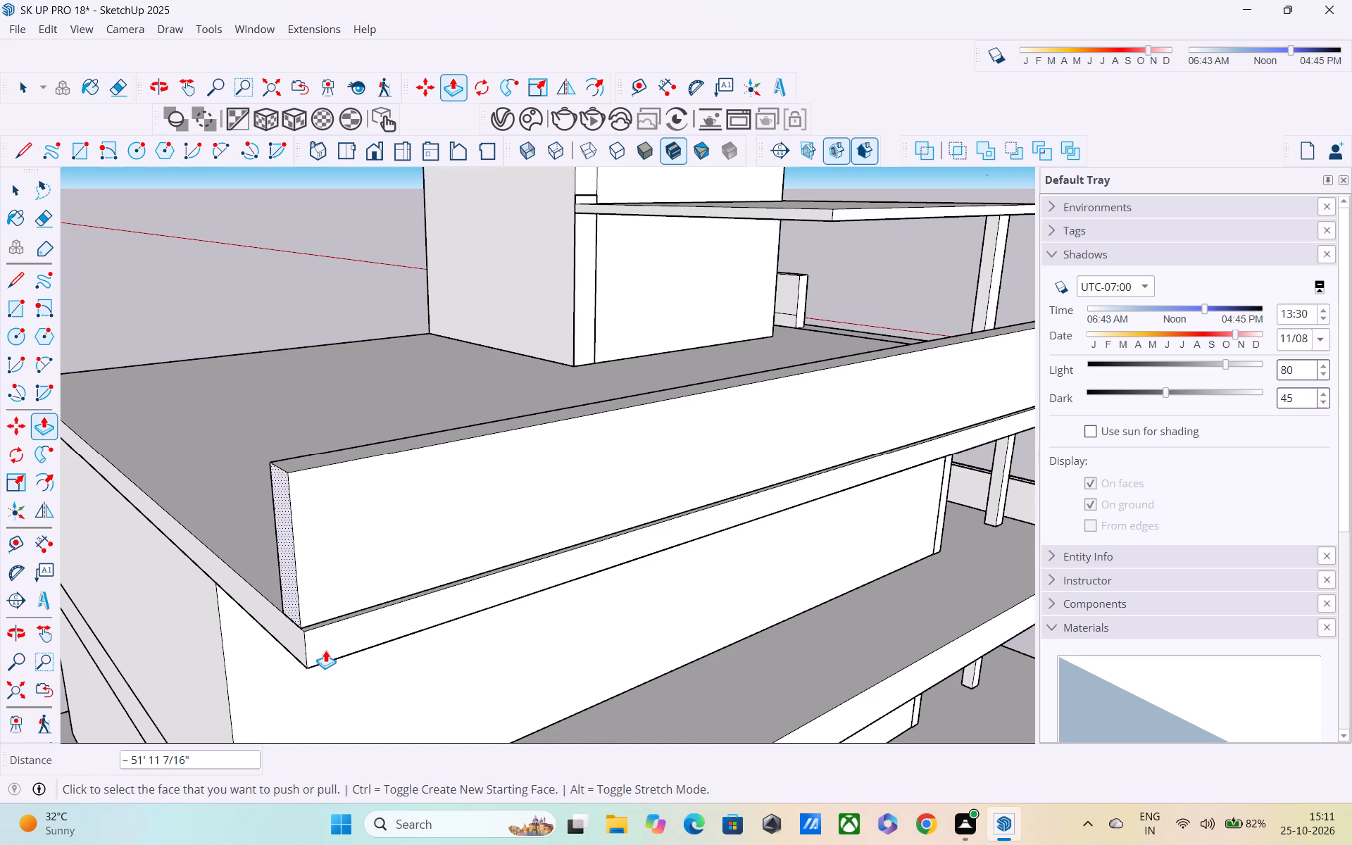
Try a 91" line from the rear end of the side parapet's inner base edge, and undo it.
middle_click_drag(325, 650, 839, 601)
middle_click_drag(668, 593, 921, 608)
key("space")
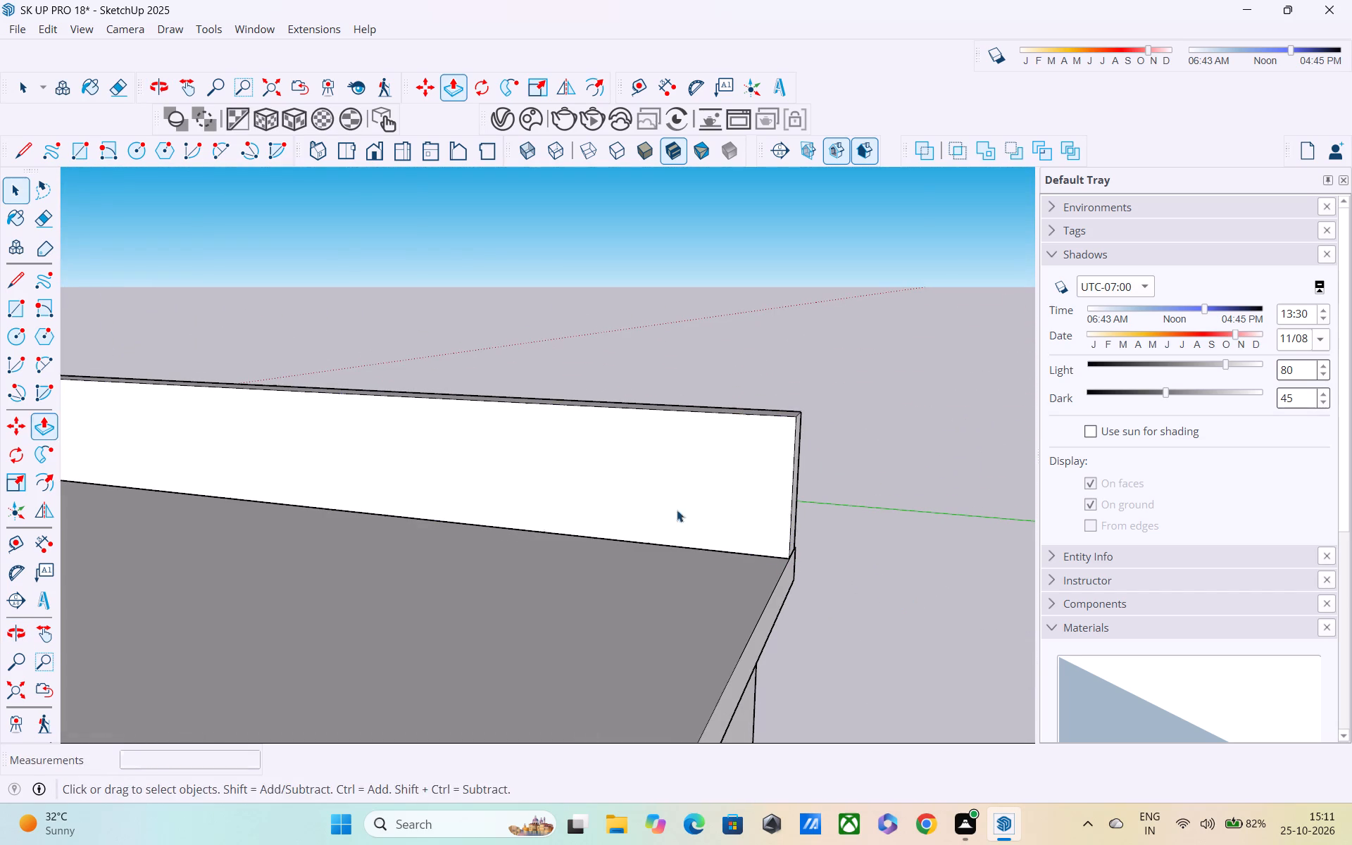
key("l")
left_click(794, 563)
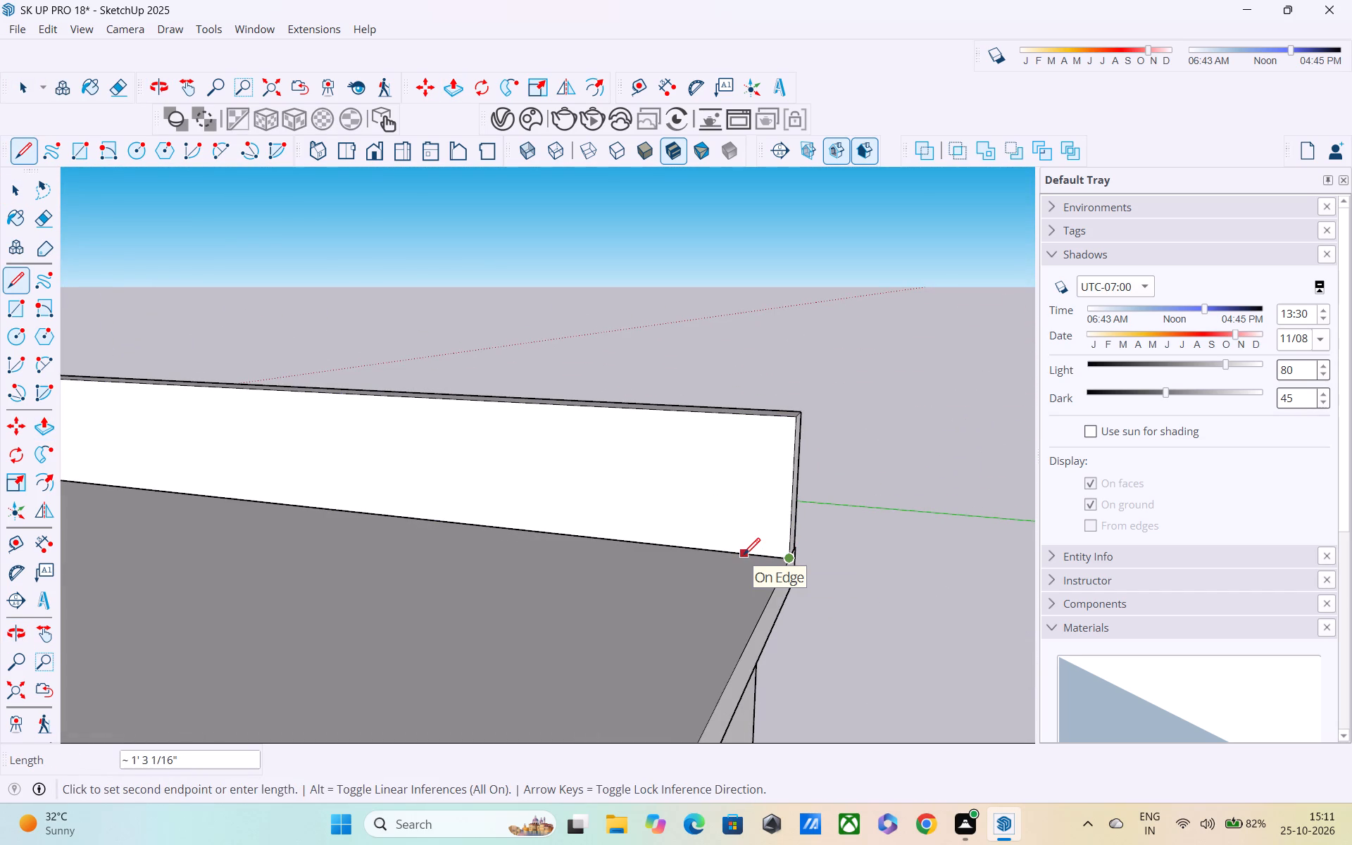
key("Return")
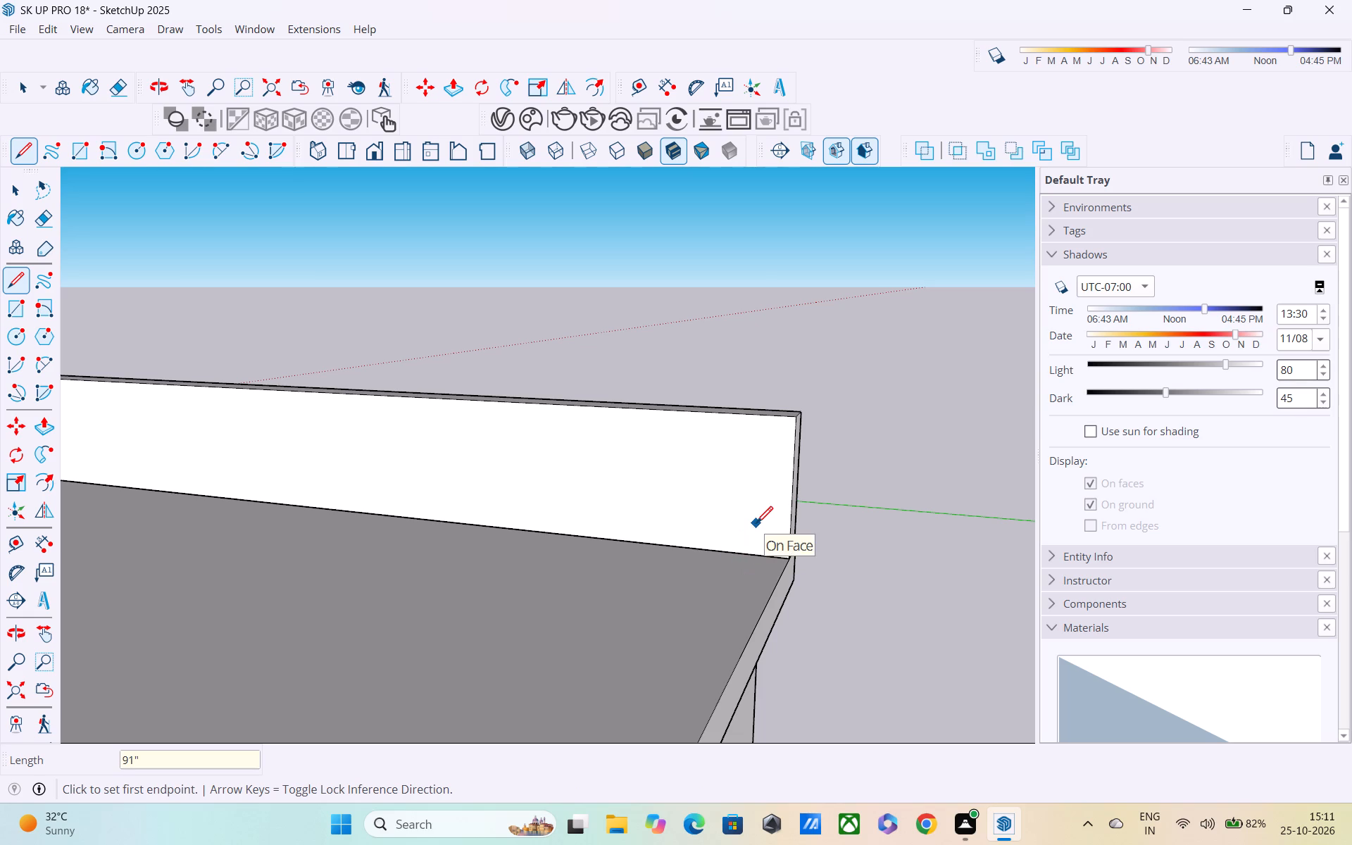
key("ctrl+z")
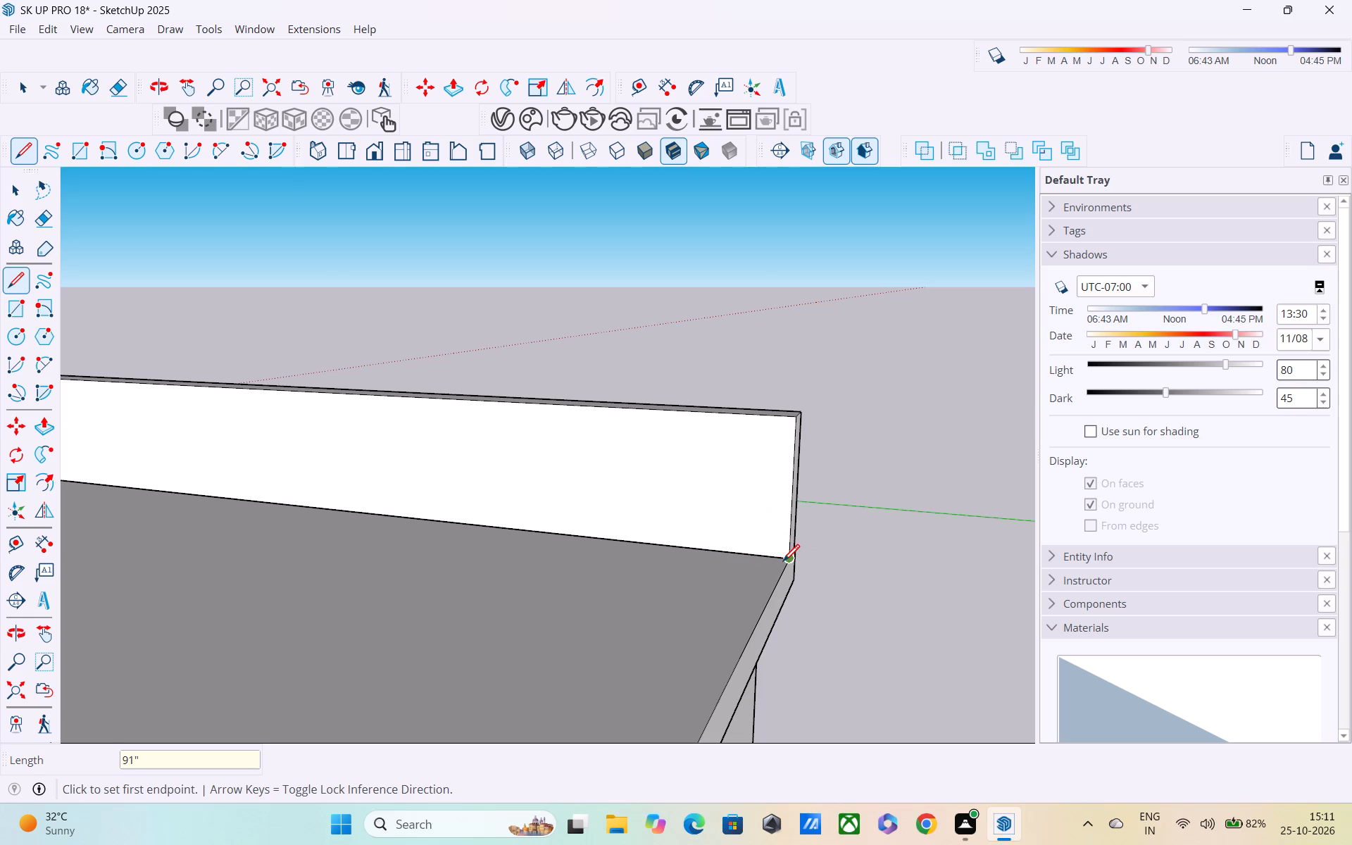
Mark a 9" wide strip at the rear end of the side parapet's inner face with a line up to its top edge.
left_click(783, 563)
type("9\"")
key("Return")
left_click(777, 562)
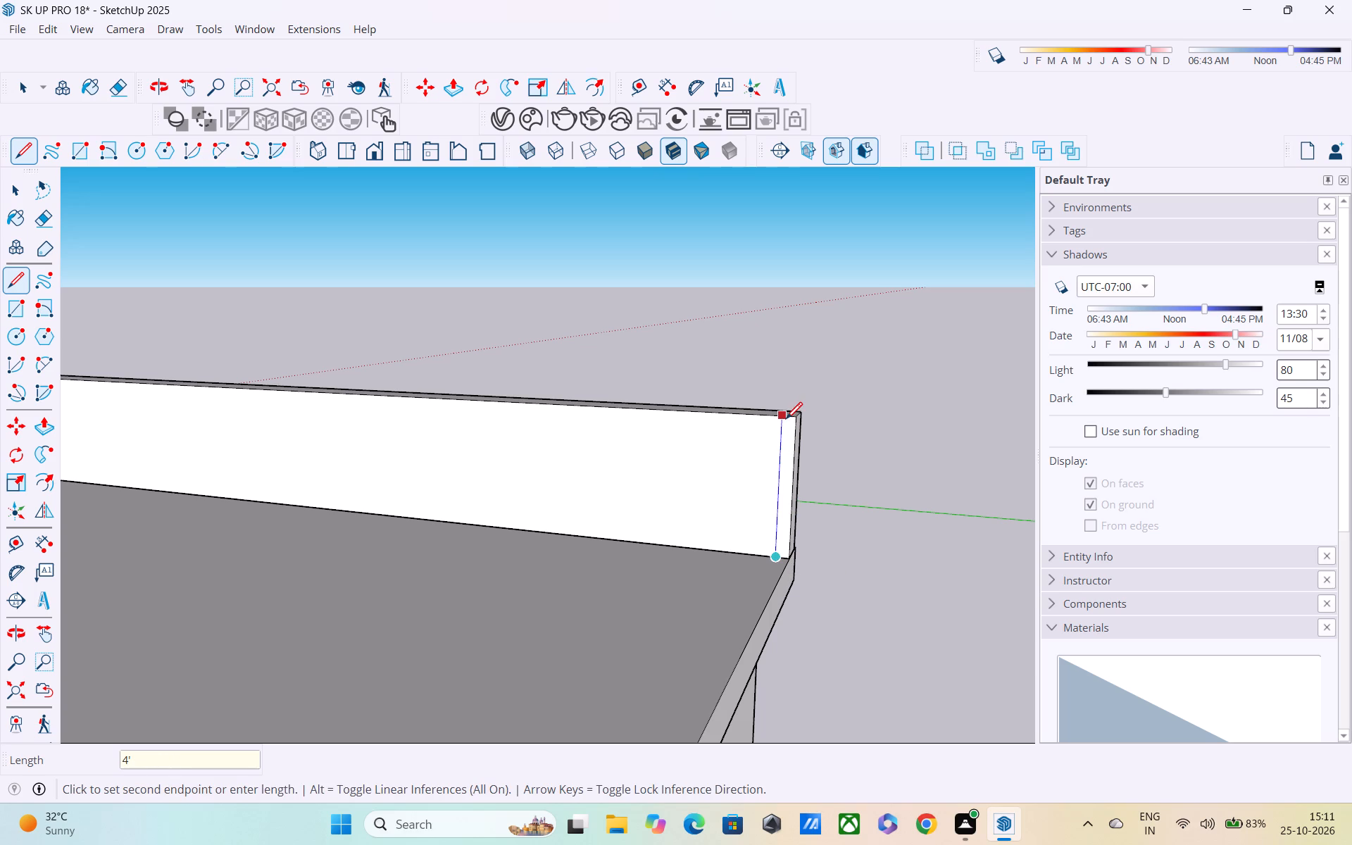
left_click(786, 420)
Push/Pull the 9" strip about 37' 11 5/8" along the terrace's rear edge to the opposite side, forming the rear parapet.
key("p")
left_click(792, 446)
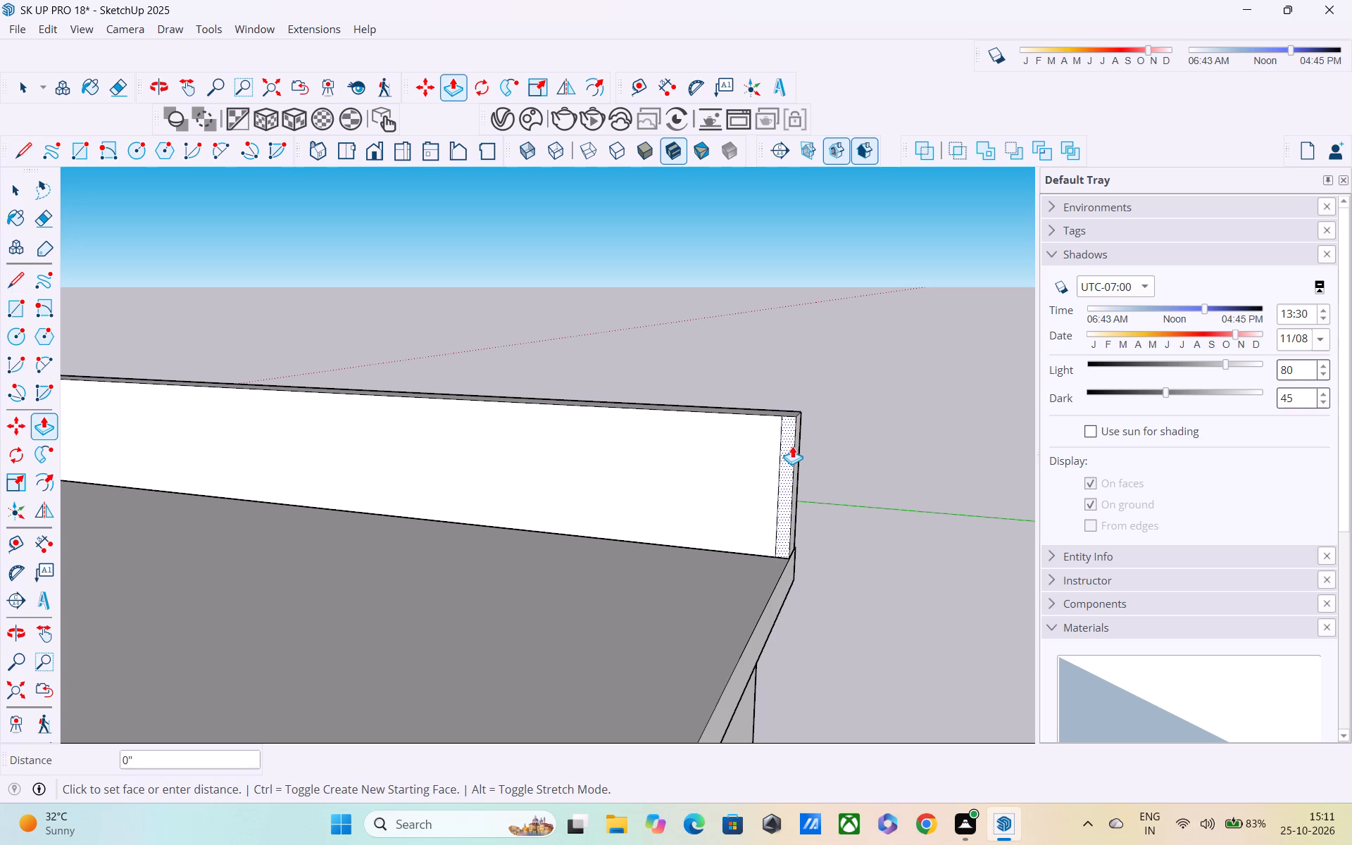
scroll(763, 625, "down", 5)
middle_click_drag(763, 625, 843, 466, "shift")
scroll(843, 466, "down", 8)
middle_click_drag(811, 558, 968, 473)
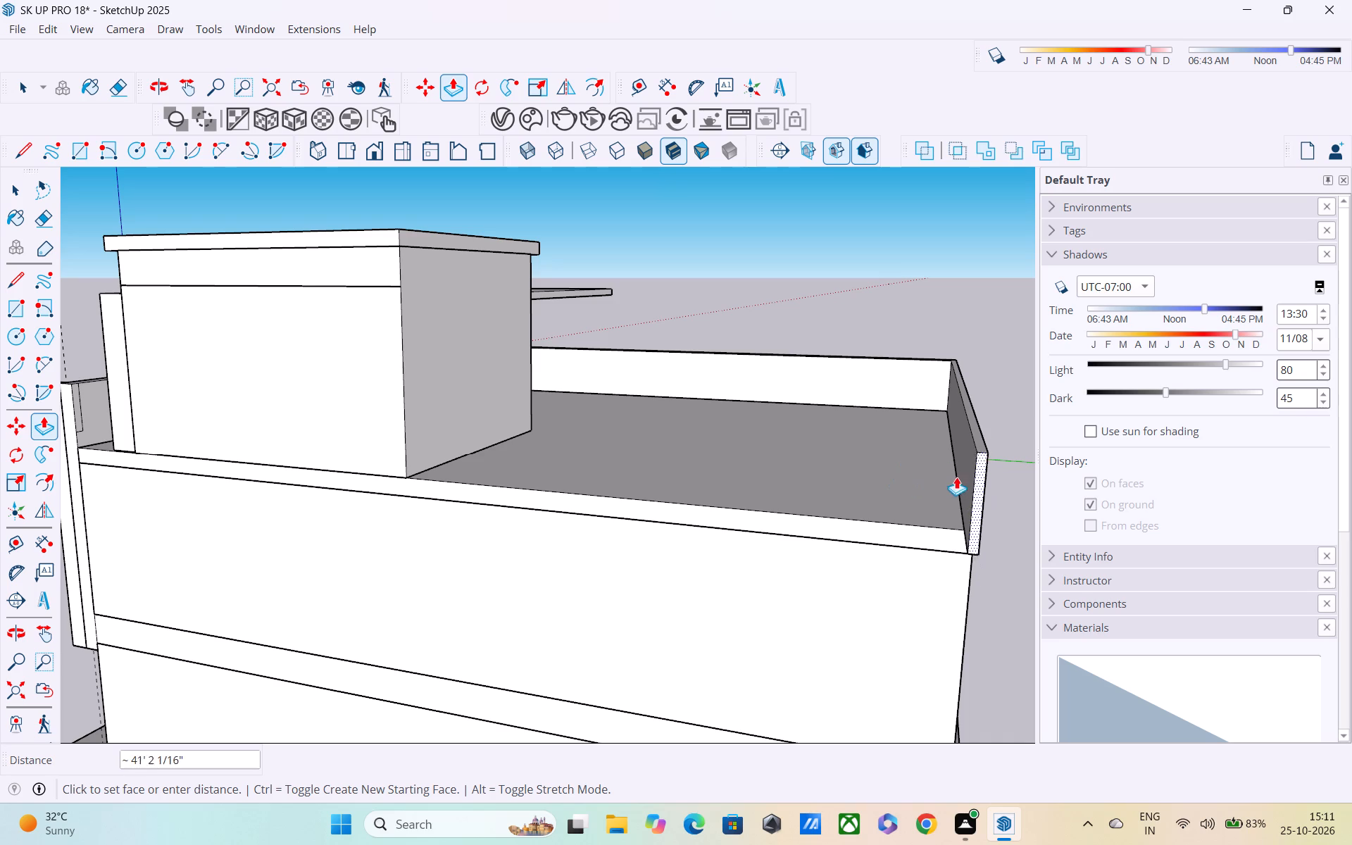
left_click(954, 539)
middle_click_drag(960, 547, 1222, 594)
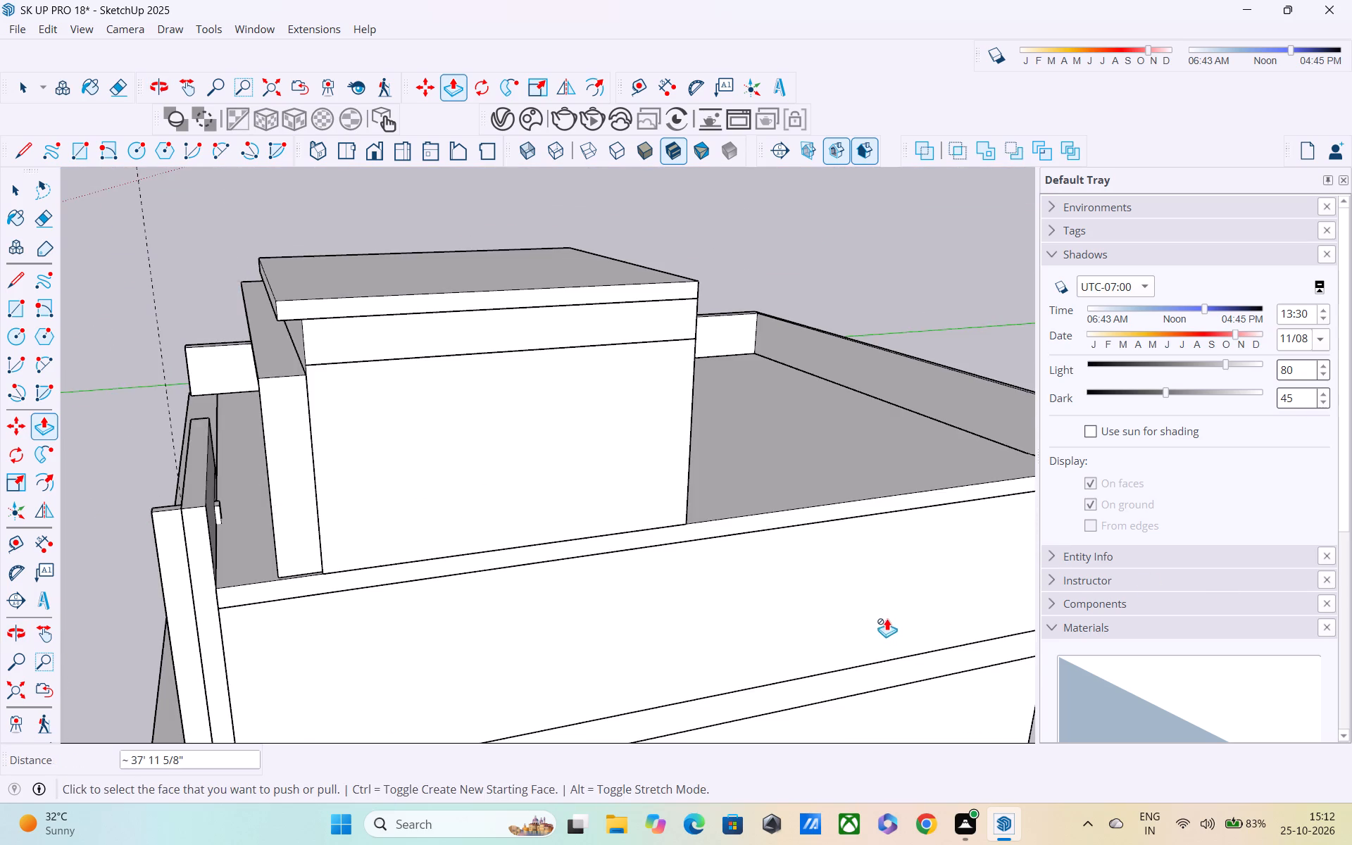
Examine the terrace's parapet walls and the open front edge between the side parapet and the raised front wall.
scroll(887, 618, "down", 4)
middle_click_drag(639, 627, 934, 619)
scroll(673, 624, "down", 1)
middle_click_drag(676, 624, 813, 619)
middle_click_drag(701, 596, 718, 562)
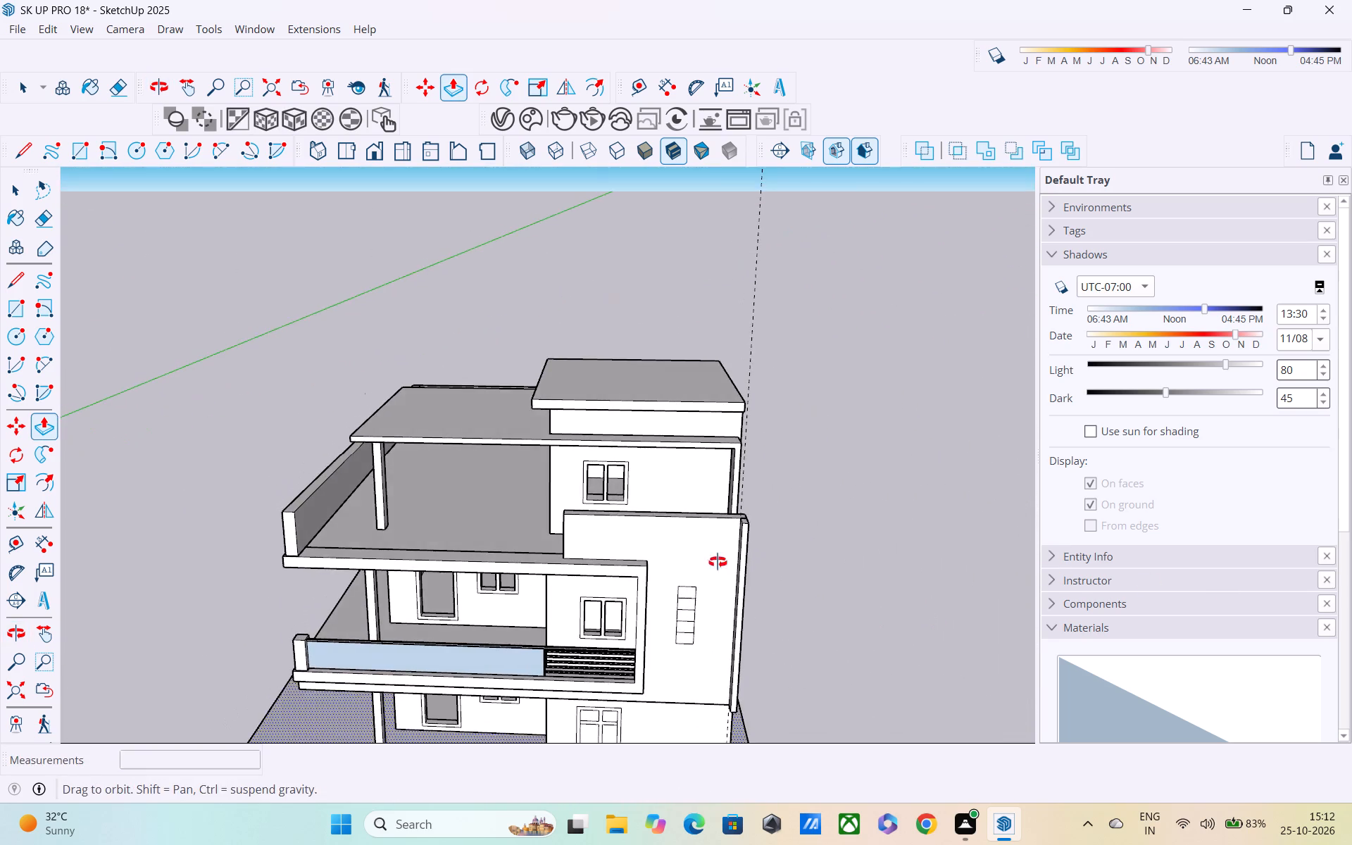
middle_click_drag(718, 562, 769, 467)
key("space")
left_click(850, 483)
middle_click_drag(561, 619, 461, 658)
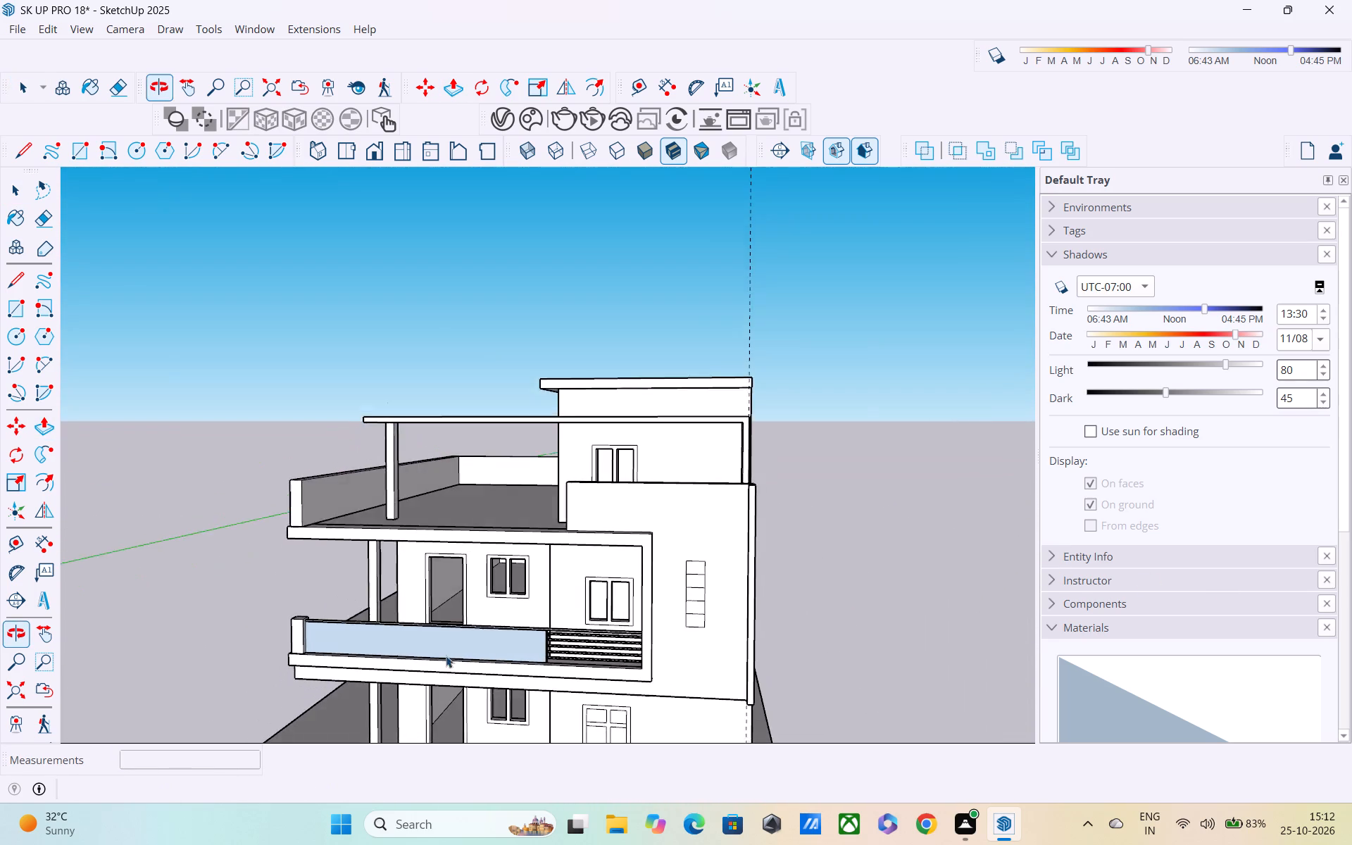
scroll(444, 654, "up", 5)
middle_click_drag(444, 650, 571, 639)
middle_click_drag(531, 623, 308, 718)
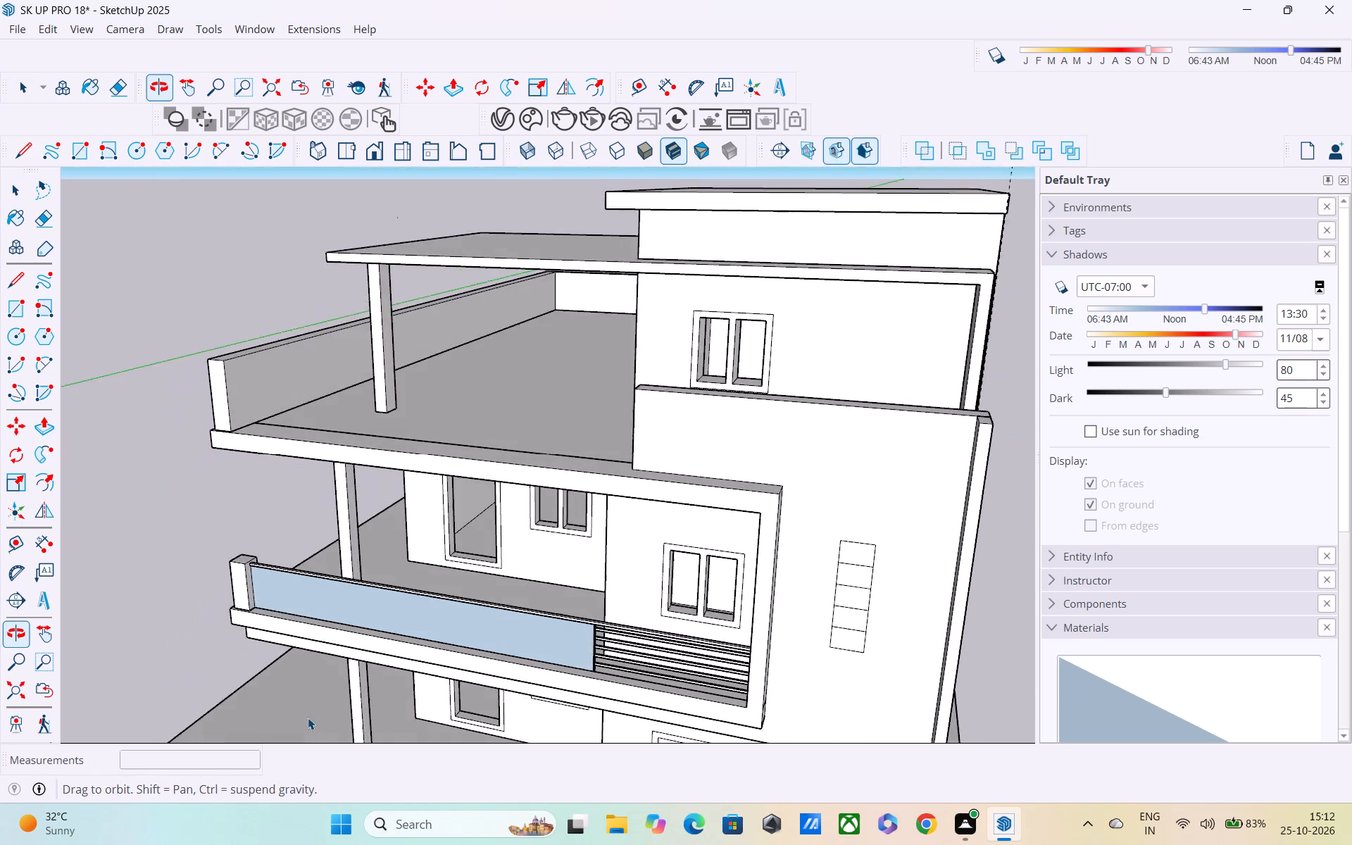
middle_click_drag(308, 718, 324, 725)
scroll(301, 622, "up", 4)
middle_click_drag(305, 593, 307, 696)
middle_click_drag(308, 694, 396, 810, "shift")
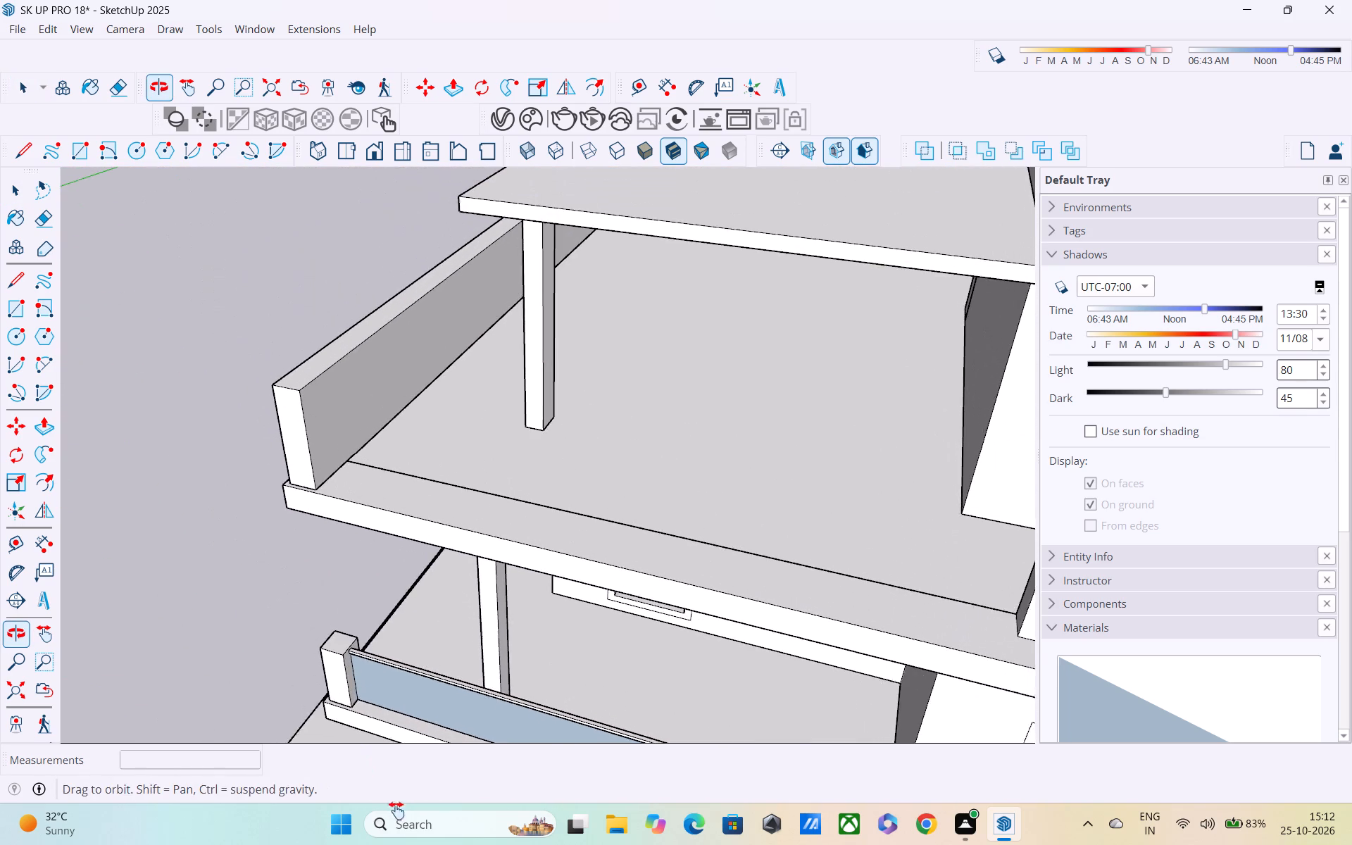
middle_click_drag(396, 810, 396, 813, "shift")
scroll(244, 507, "up", 1)
middle_click_drag(543, 483, 332, 516)
scroll(391, 470, "up", 3)
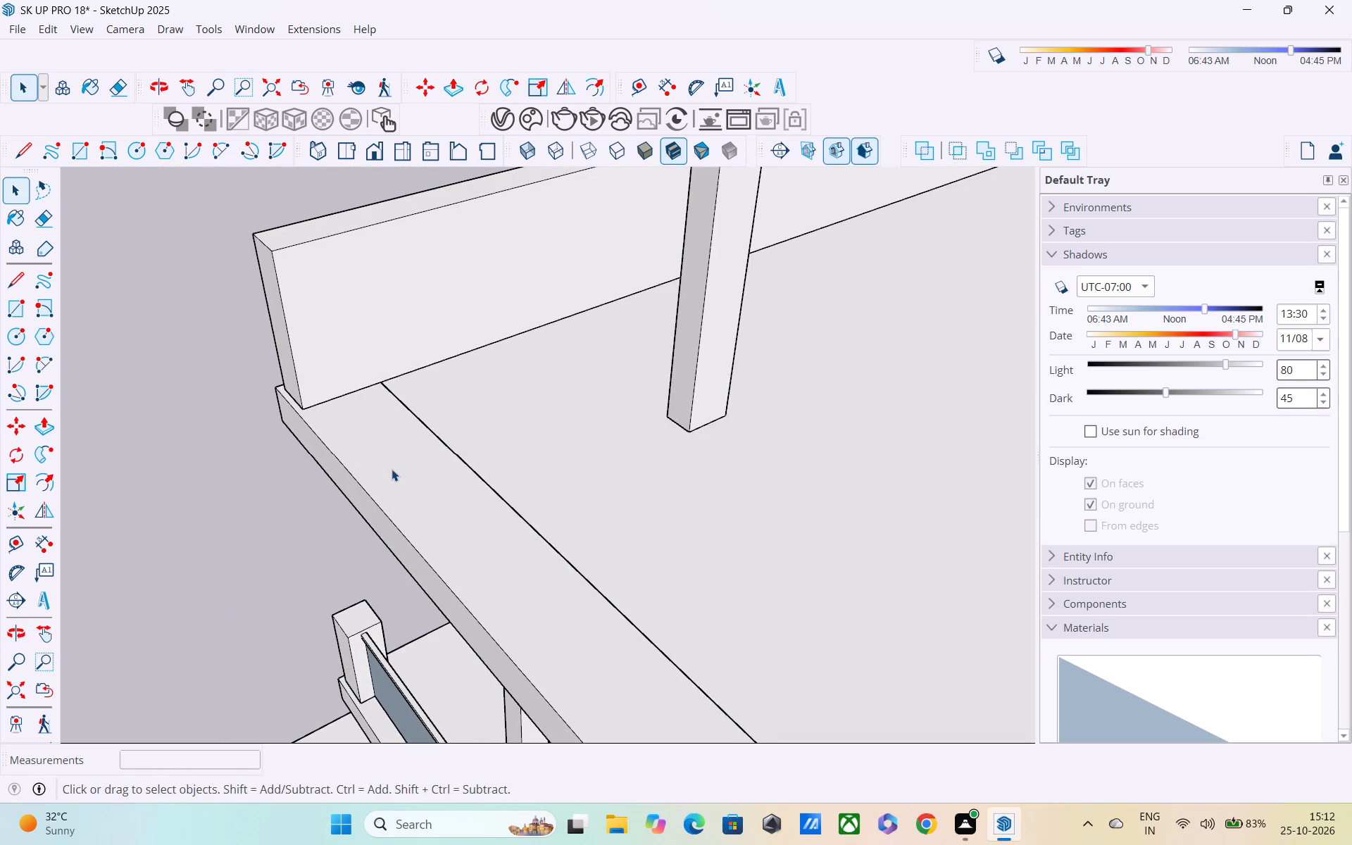
middle_click_drag(392, 469, 363, 513)
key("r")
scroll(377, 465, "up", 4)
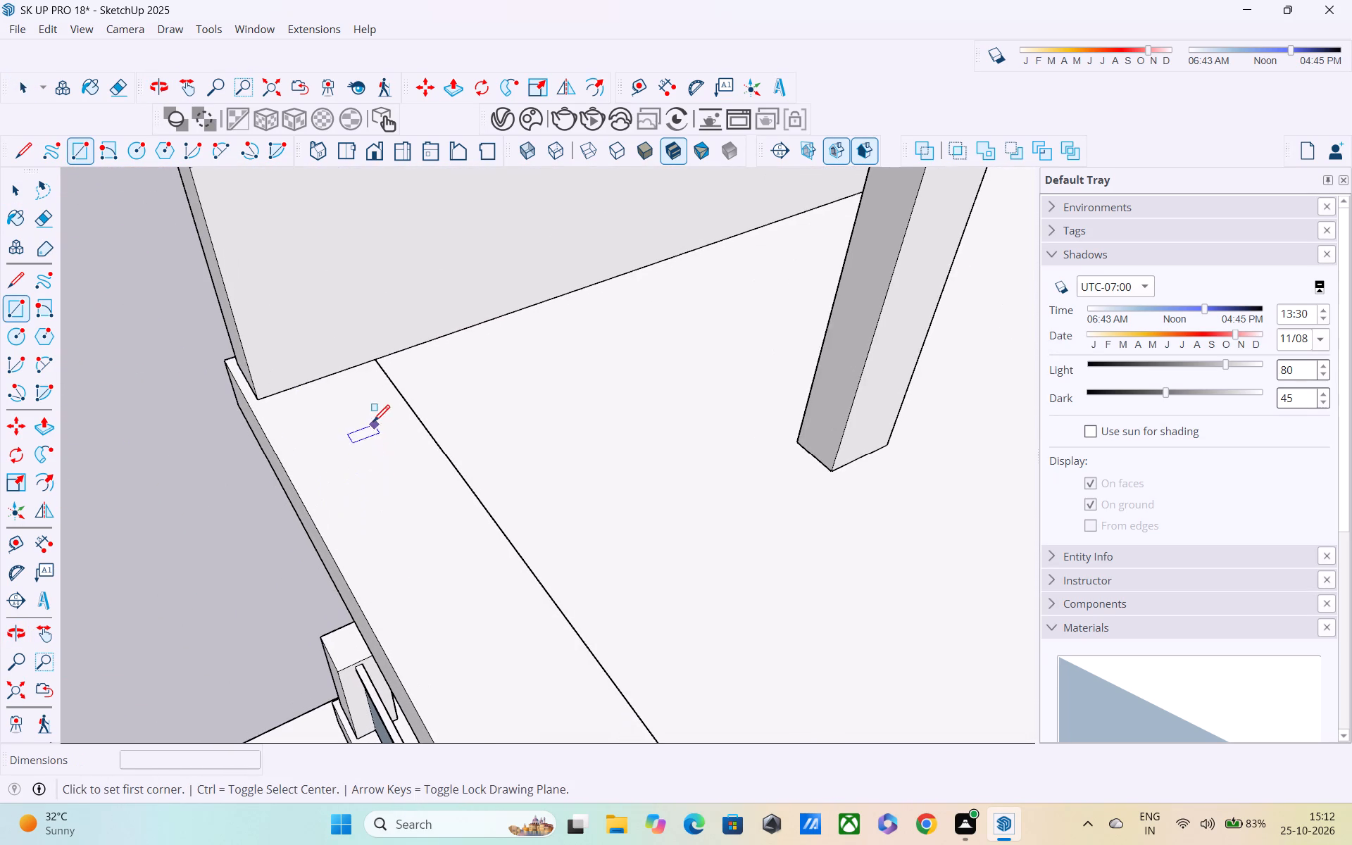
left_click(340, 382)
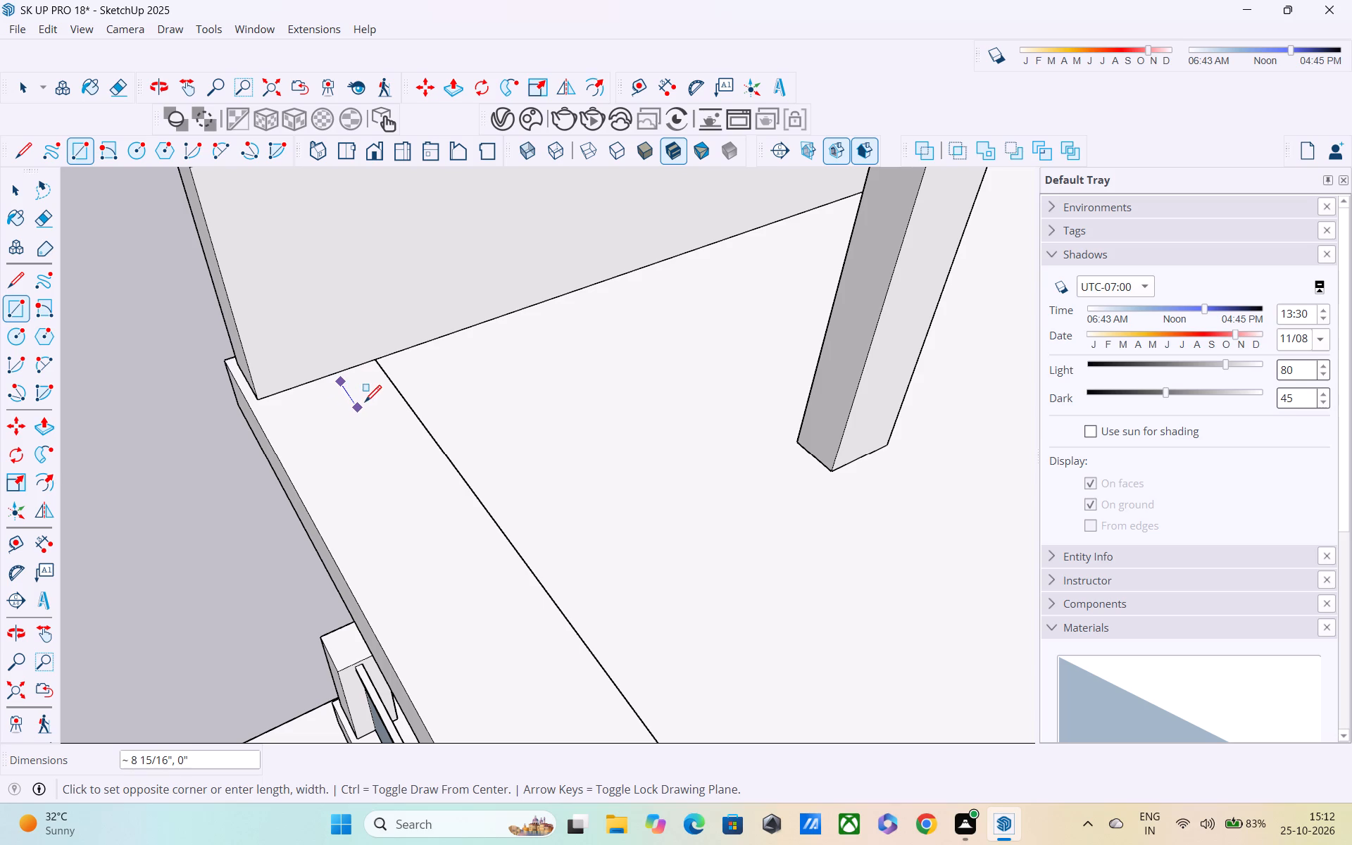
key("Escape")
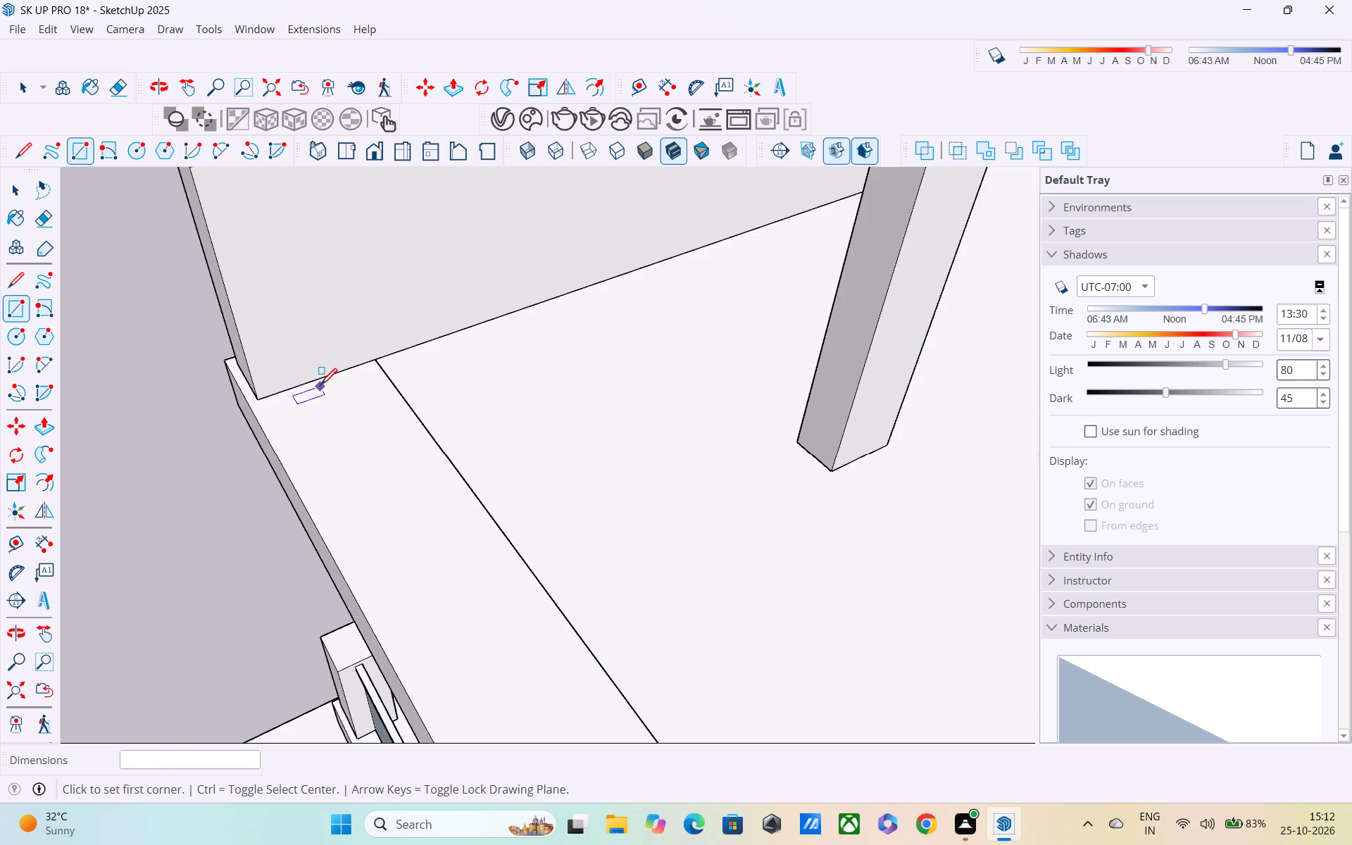
Draw a rectangle about 3 7/16" by 1 5/8" near the top of the raised front wall's end face on the upper terrace.
scroll(411, 472, "down", 4)
middle_click_drag(470, 511, 858, 494)
scroll(858, 494, "up", 1)
scroll(854, 491, "down", 3)
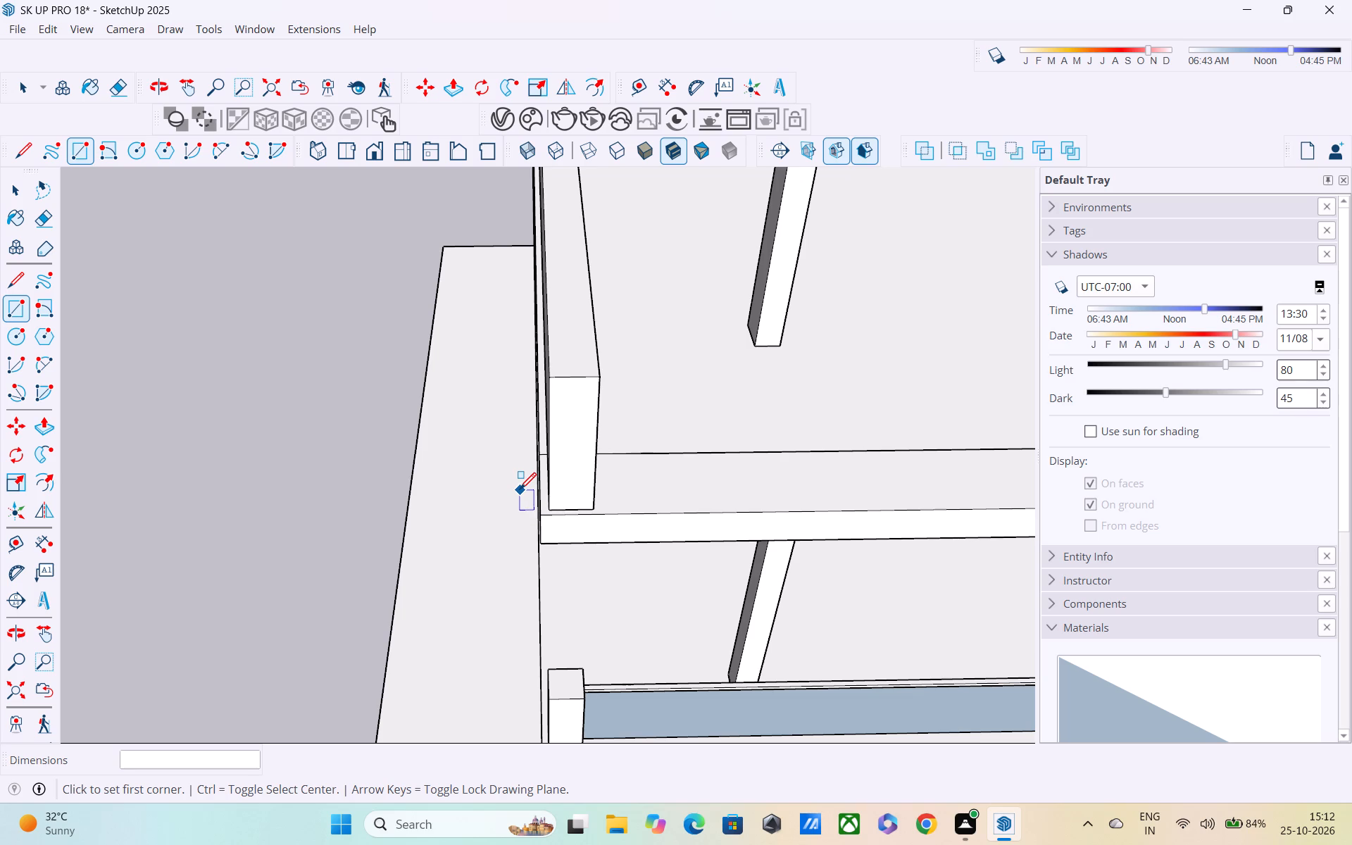
scroll(703, 447, "down", 2)
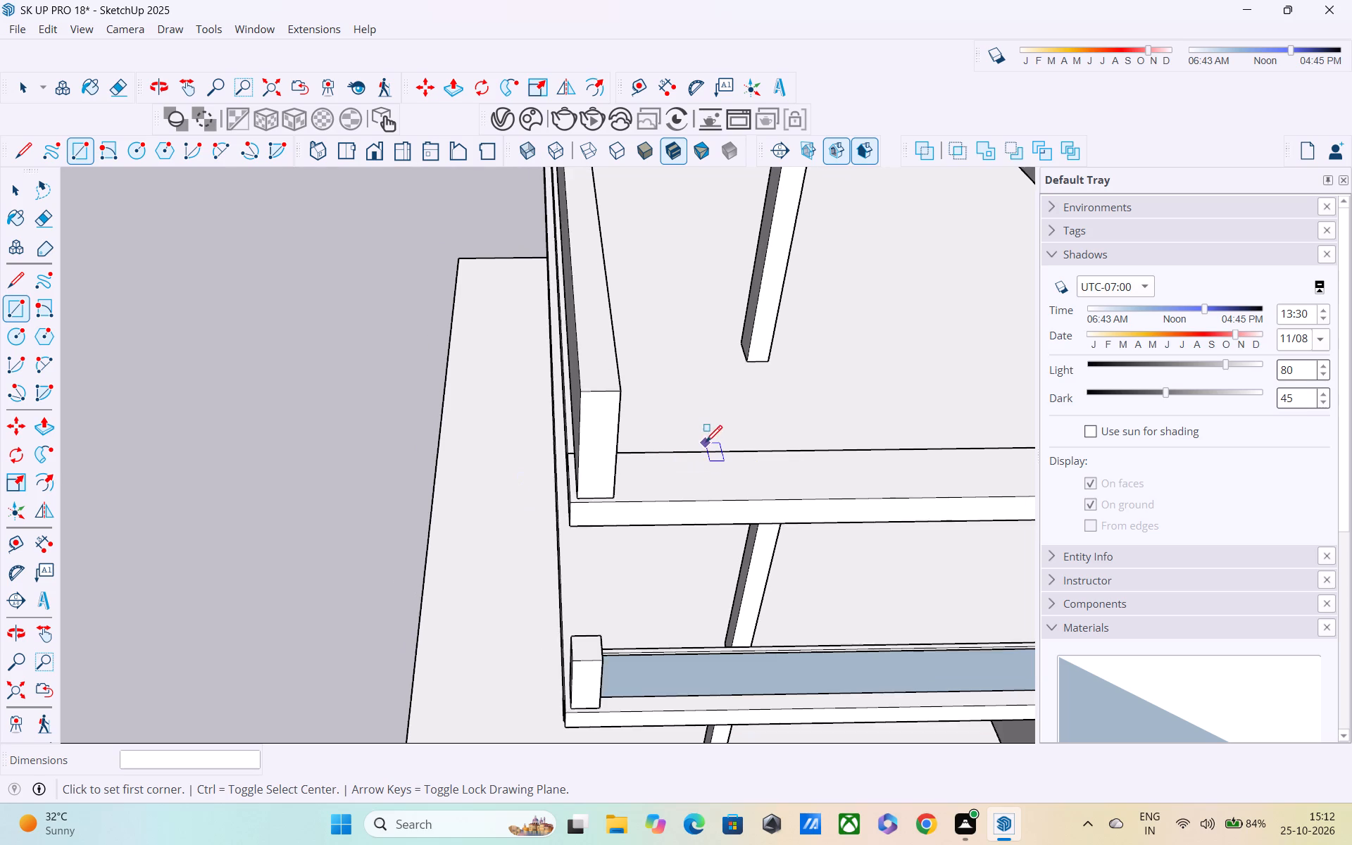
scroll(730, 437, "down", 4)
middle_click_drag(730, 467, 375, 489, "shift")
middle_click_drag(521, 477, 739, 436)
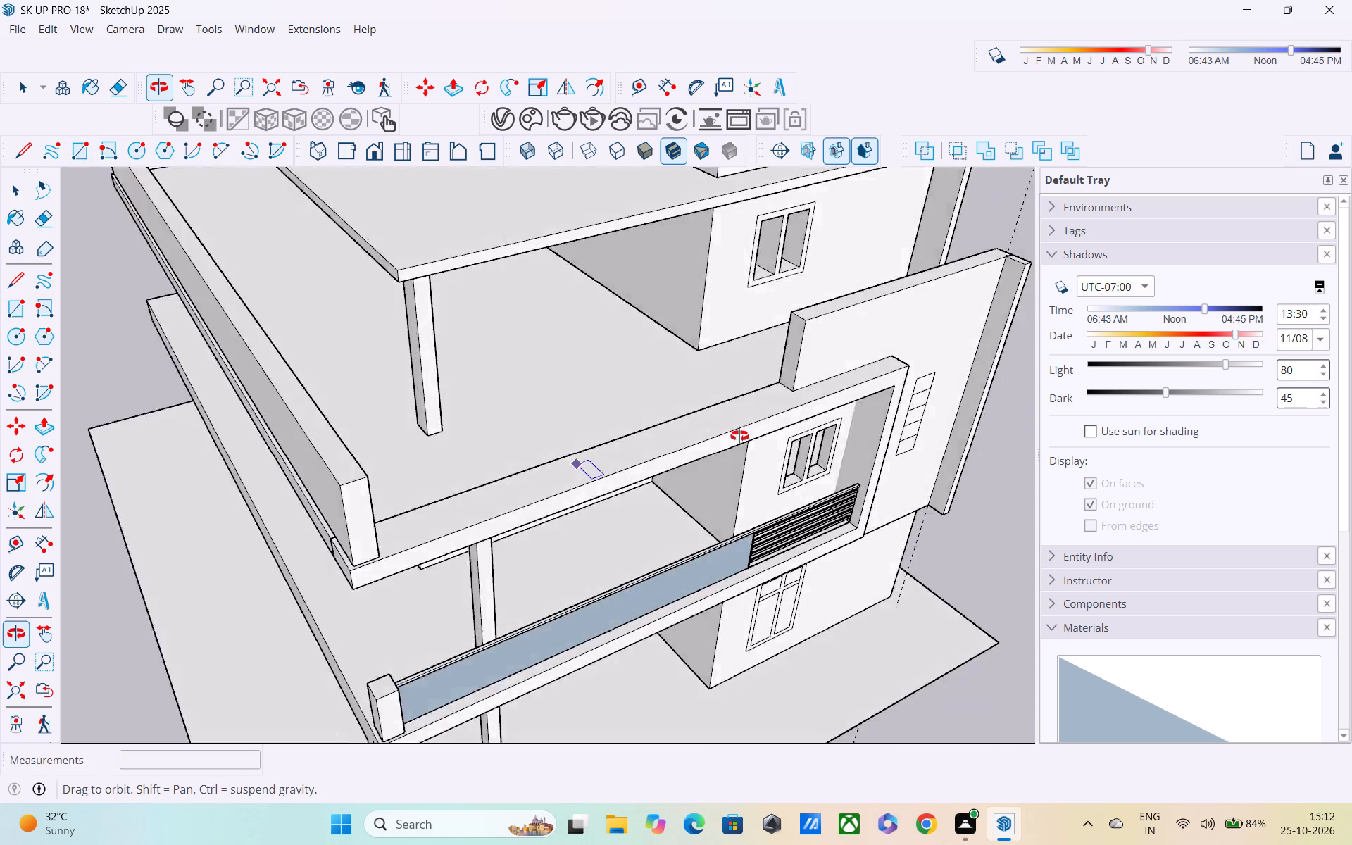
middle_click_drag(739, 436, 1053, 305)
middle_click_drag(587, 364, 611, 417)
scroll(637, 332, "up", 9)
middle_click_drag(643, 301, 639, 258)
scroll(639, 258, "up", 5)
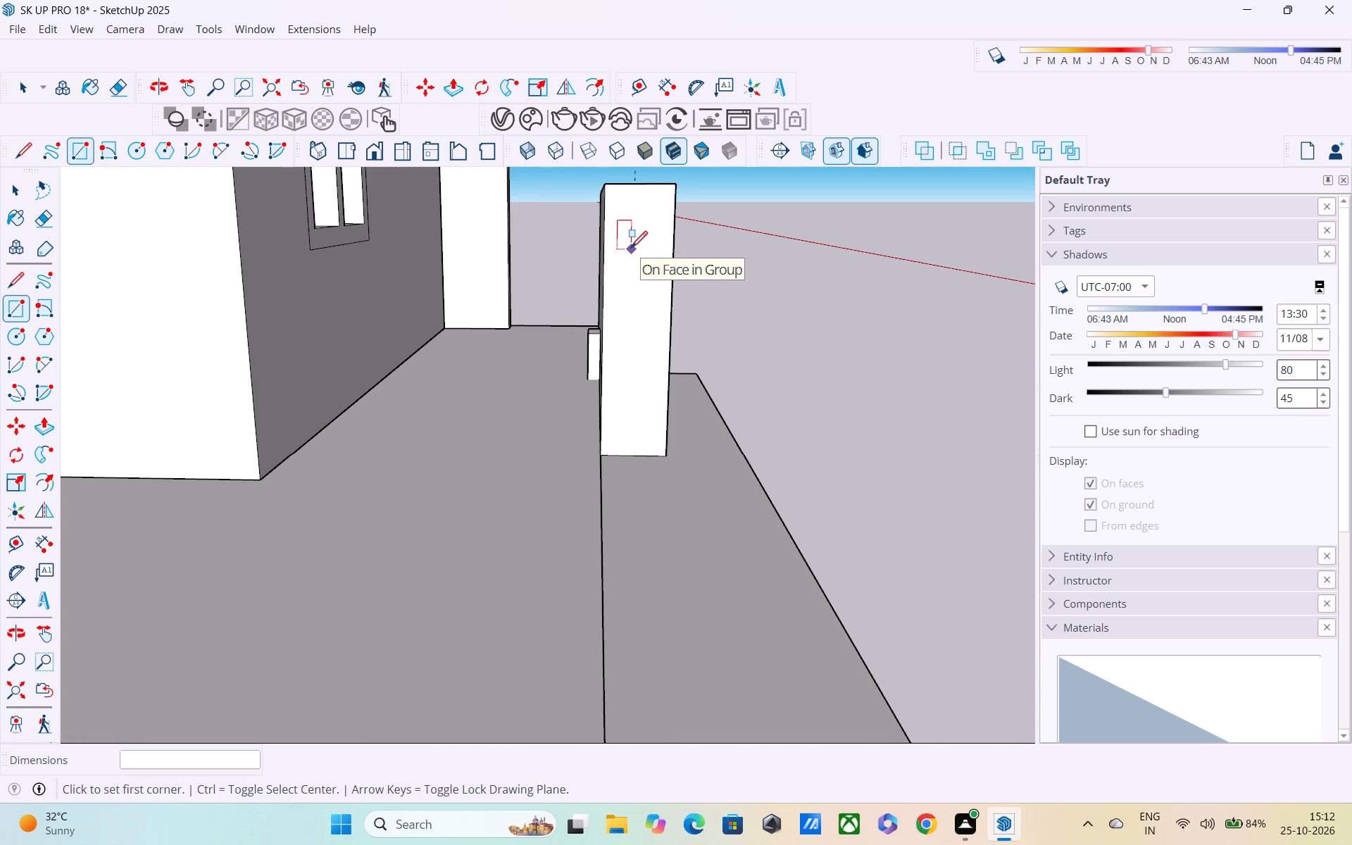
scroll(631, 249, "up", 5)
scroll(630, 210, "down", 1)
middle_click_drag(631, 213, 661, 324, "shift")
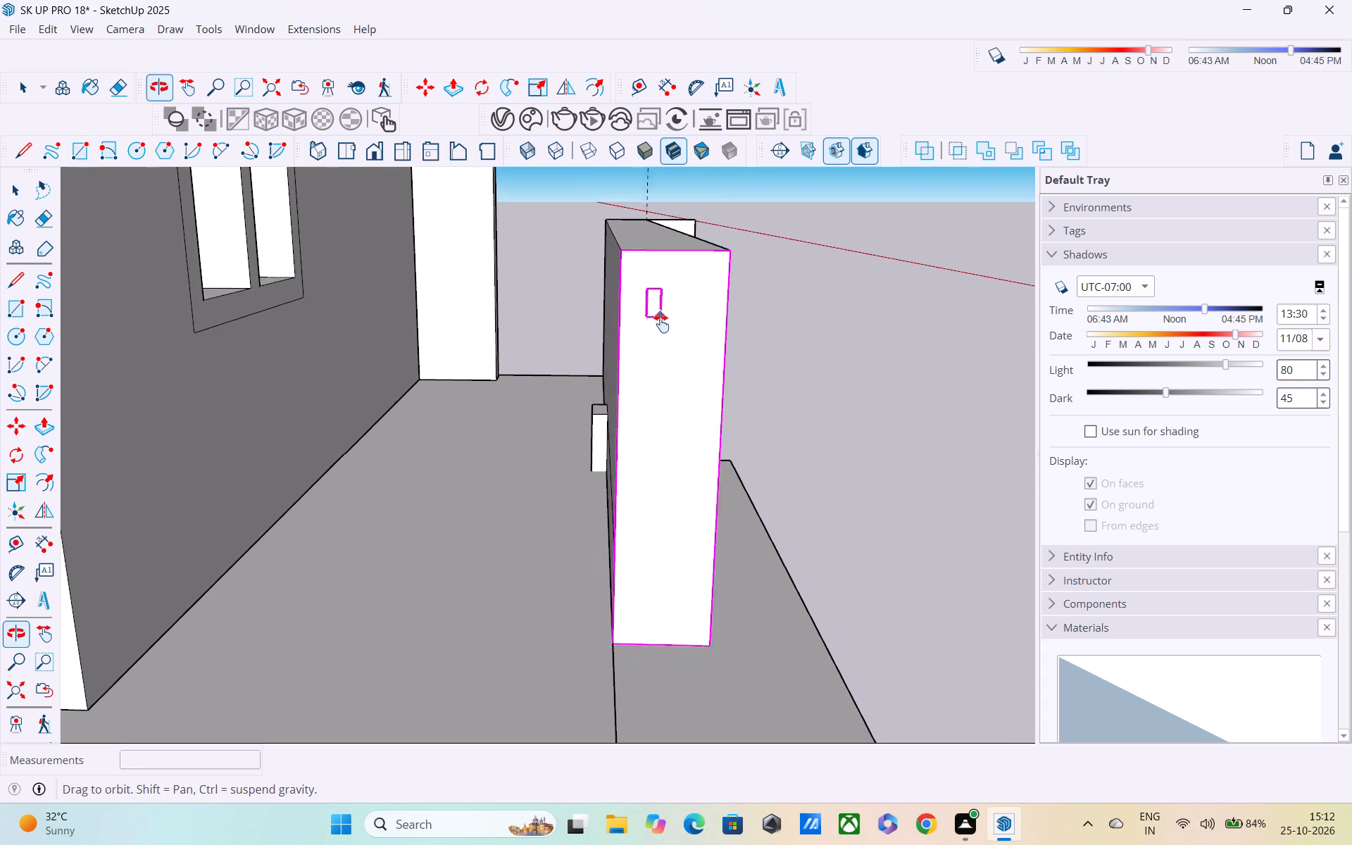
middle_click_drag(661, 324, 661, 332, "shift")
left_click(661, 299)
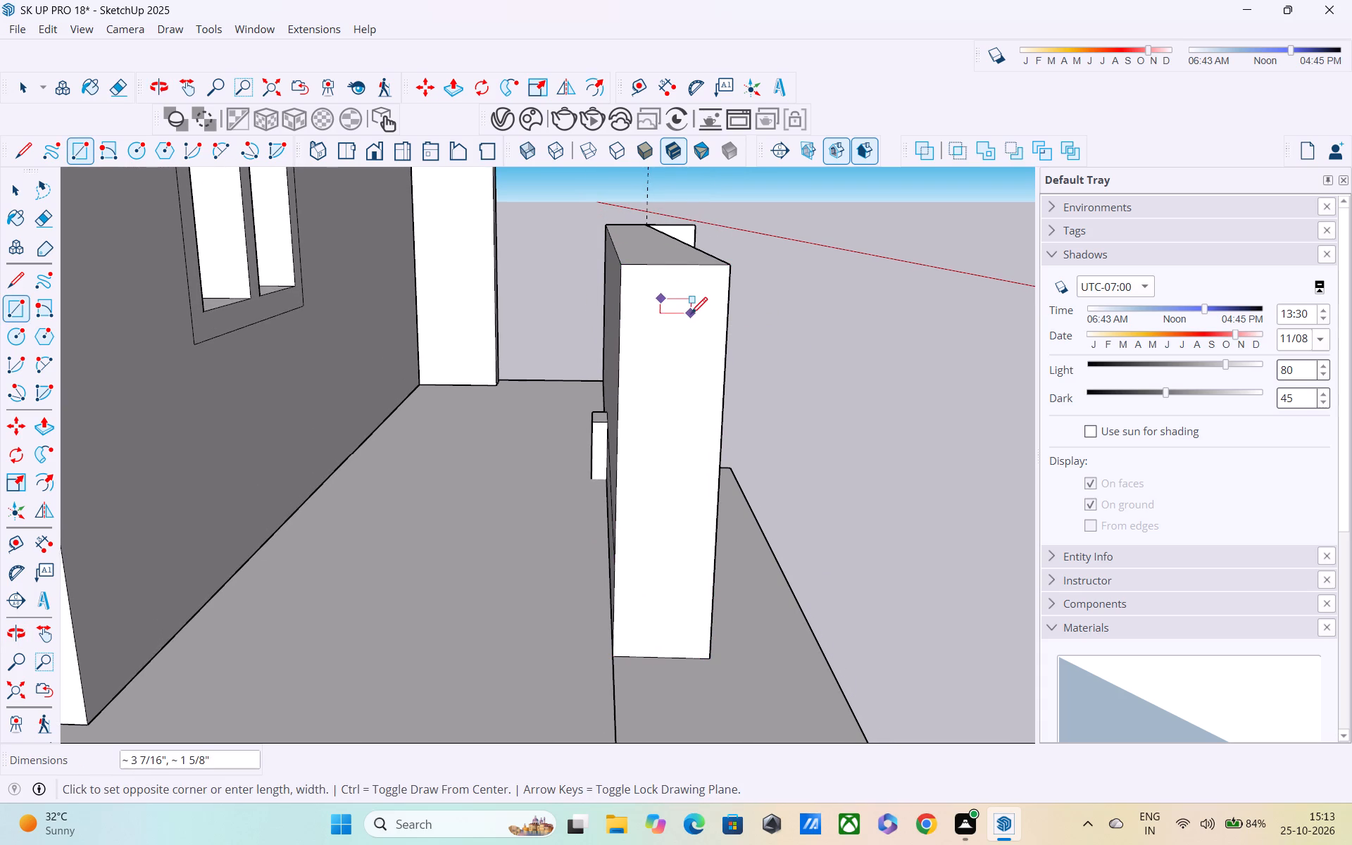
left_click(691, 315)
middle_click_drag(701, 332, 650, 345)
key("space")
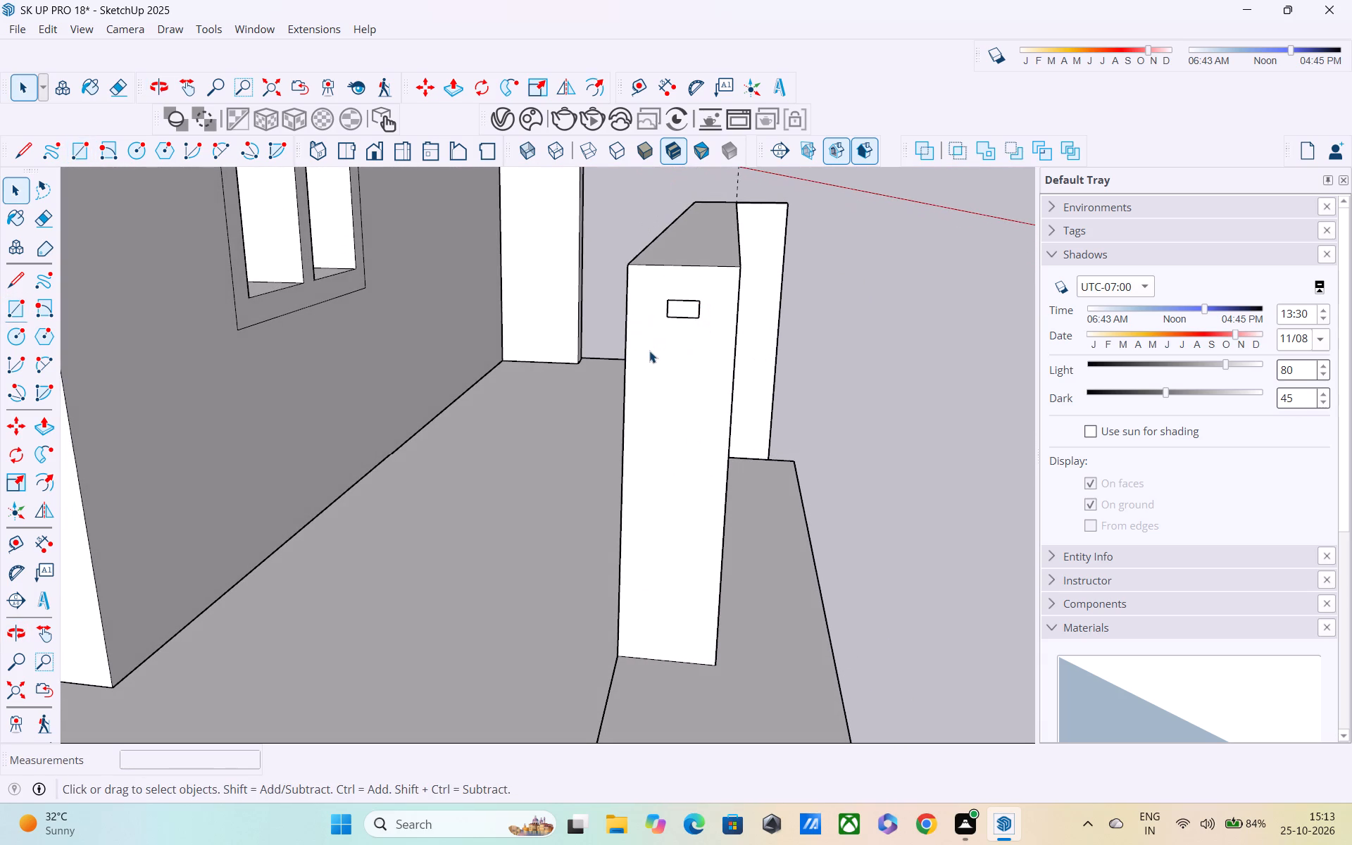
Push/Pull the small rectangle about 21' 6 3/16" along the terrace's front edge toward the side parapet, forming a rail.
key("p")
left_click(682, 302)
scroll(642, 405, "down", 7)
scroll(659, 373, "up", 1)
scroll(659, 373, "down", 1)
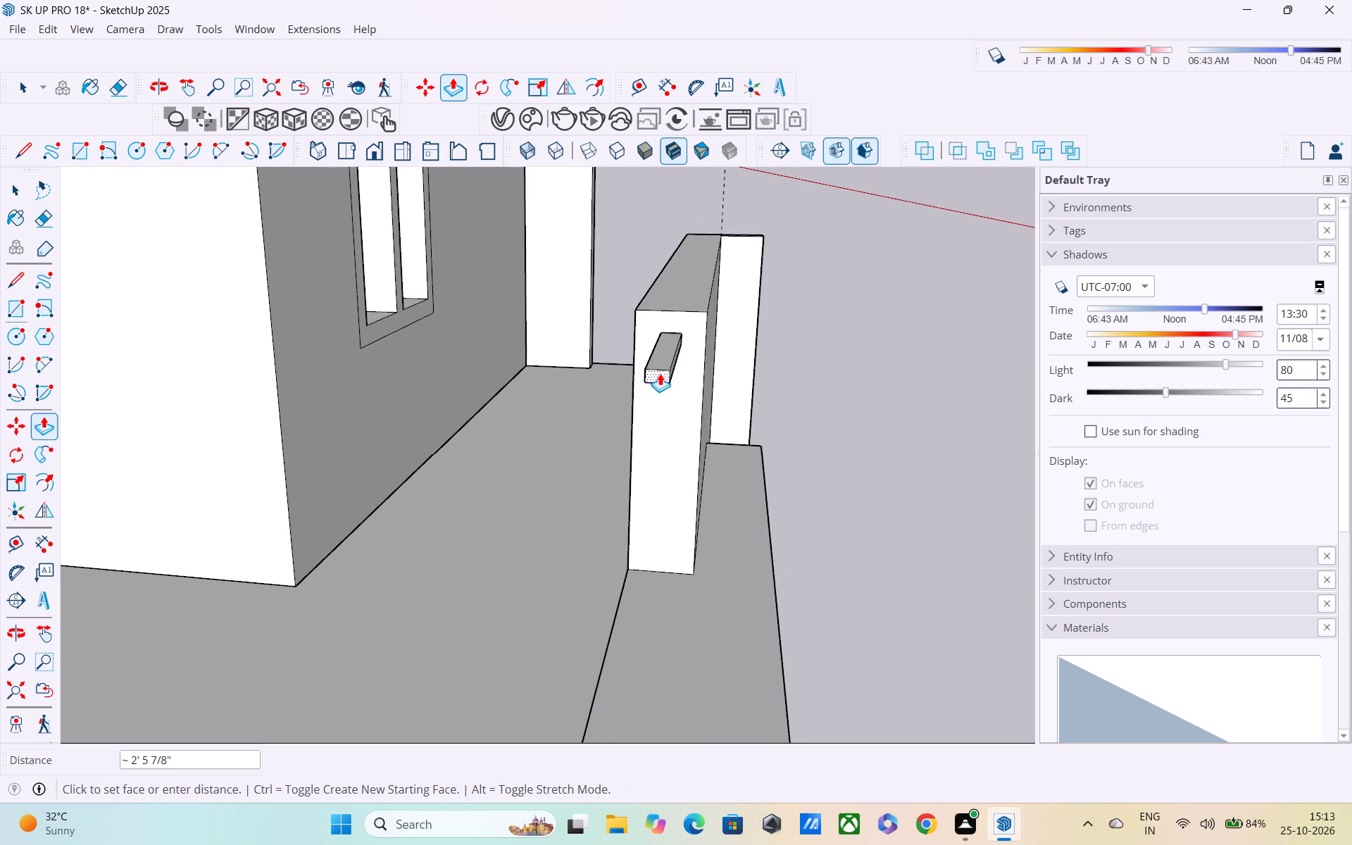
middle_click_drag(661, 373, 665, 245)
scroll(663, 246, "down", 10)
scroll(664, 329, "up", 1)
middle_click_drag(663, 330, 387, 449)
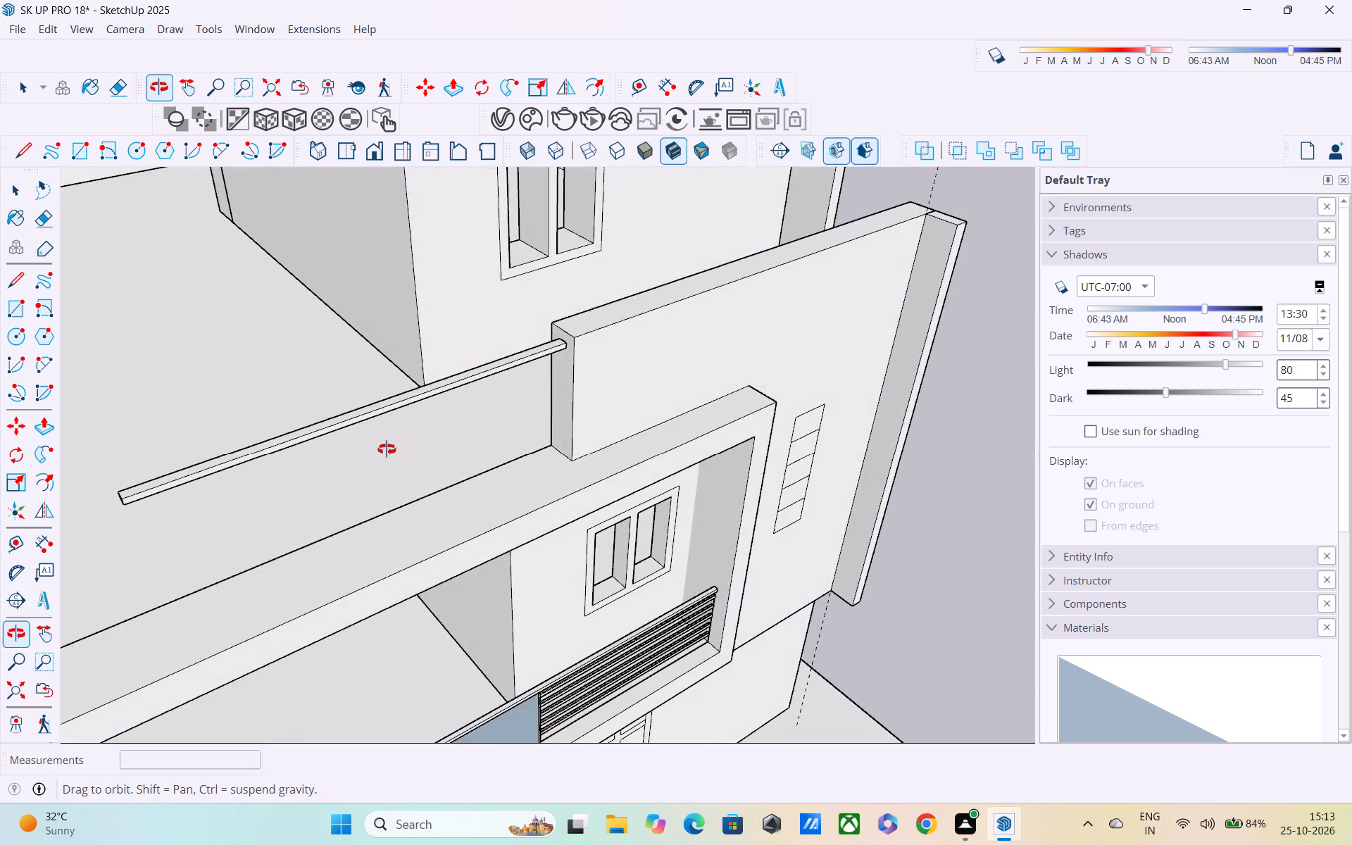
middle_click_drag(387, 449, 706, 232)
scroll(570, 320, "down", 3)
middle_click_drag(442, 410, 539, 325, "shift")
middle_click_drag(373, 420, 243, 482)
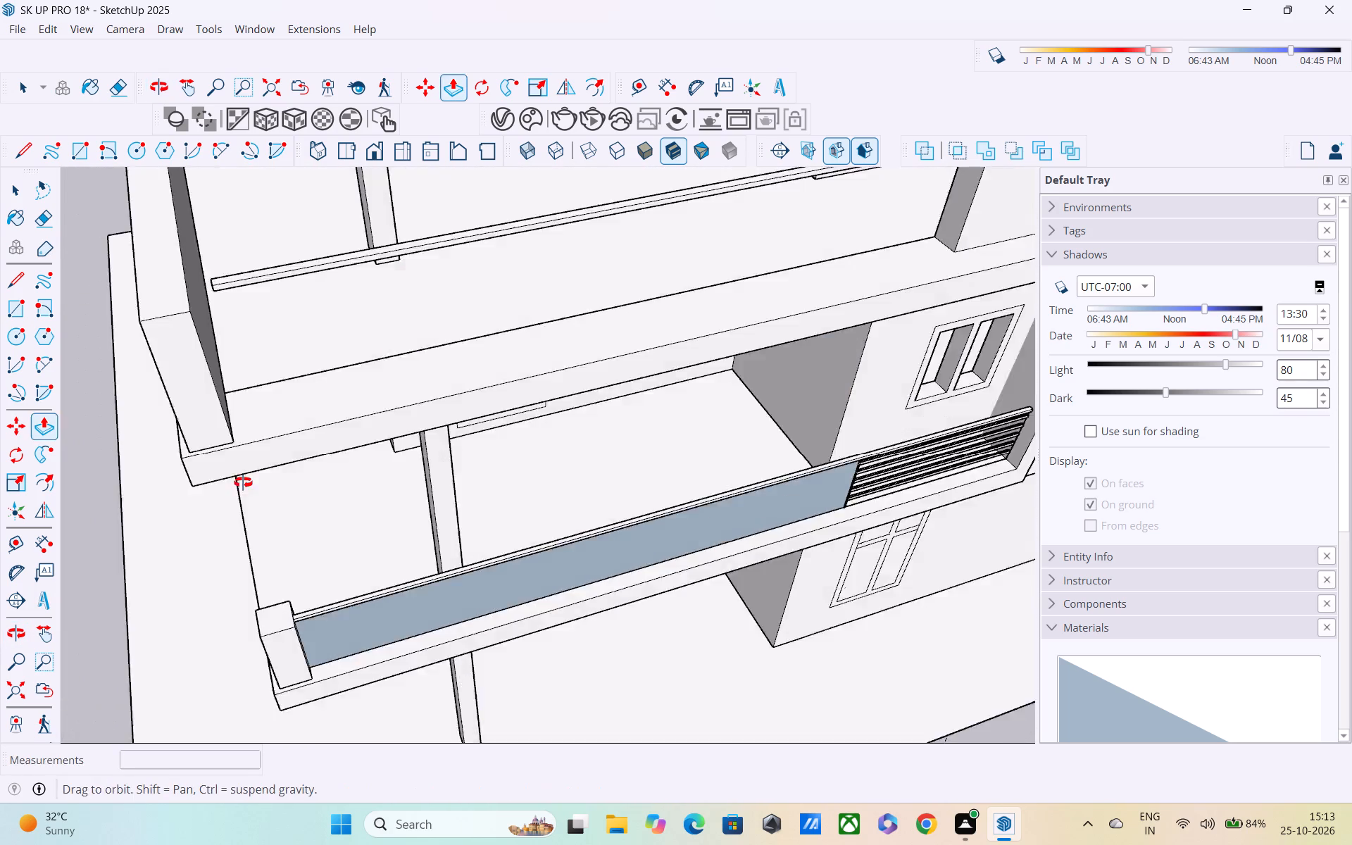
middle_click_drag(243, 482, 141, 487)
left_click(180, 470)
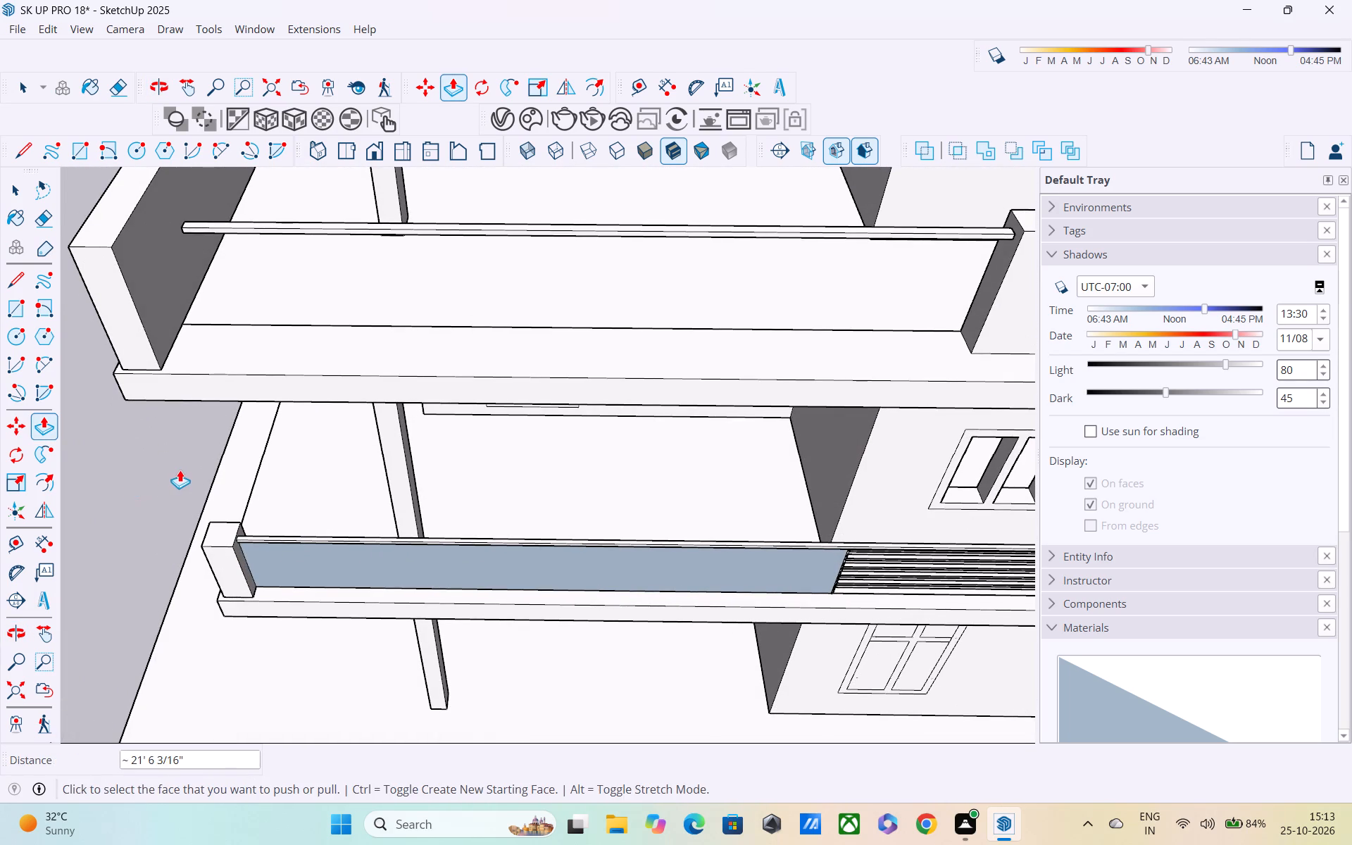
Copy the whole rail about 3' 4 5/8" straight down and divide the spacing into 5 equal intervals.
key("space")
double_click(315, 230)
double_click(316, 229)
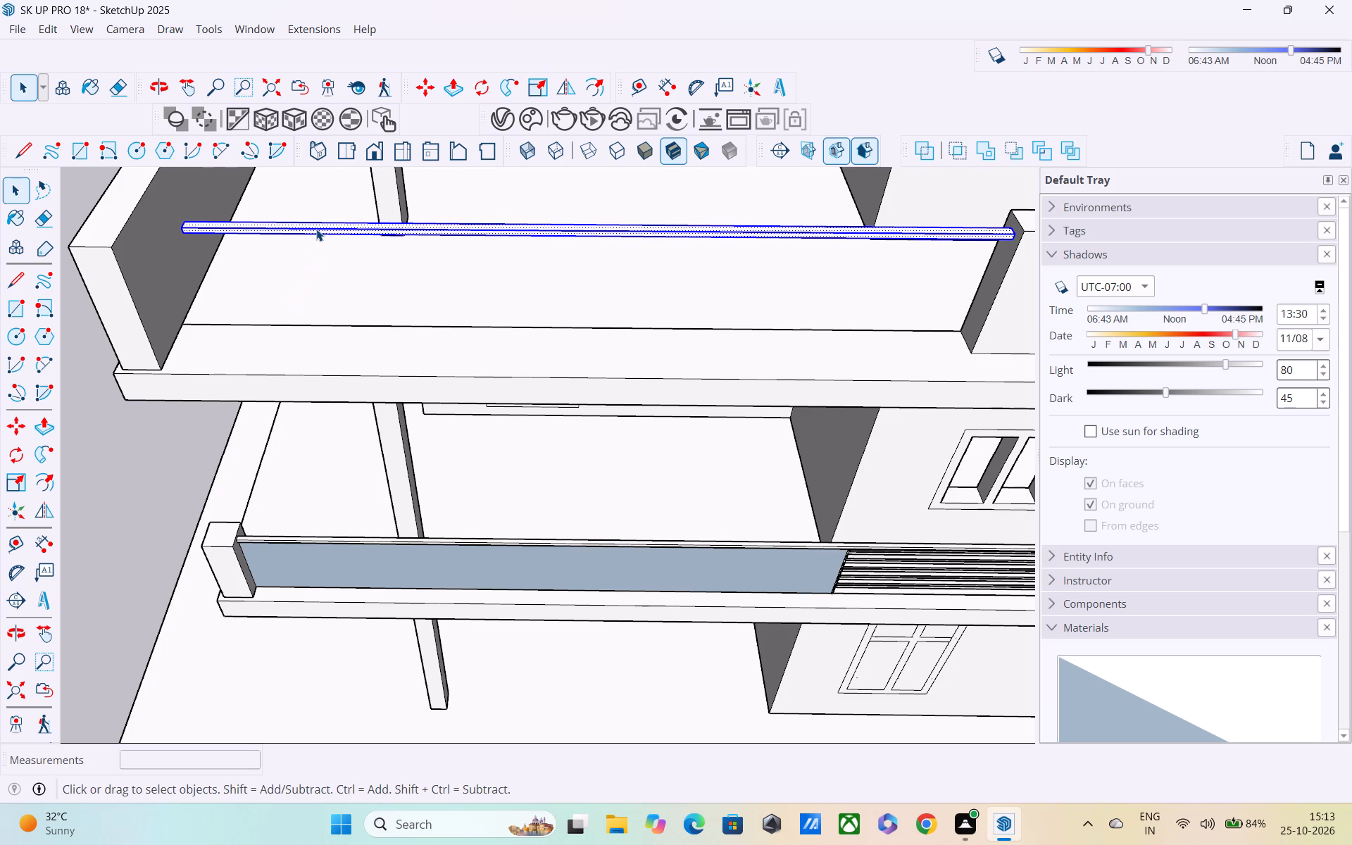
middle_click_drag(345, 252, 415, 146)
scroll(289, 232, "up", 3)
middle_click_drag(290, 240, 857, 298)
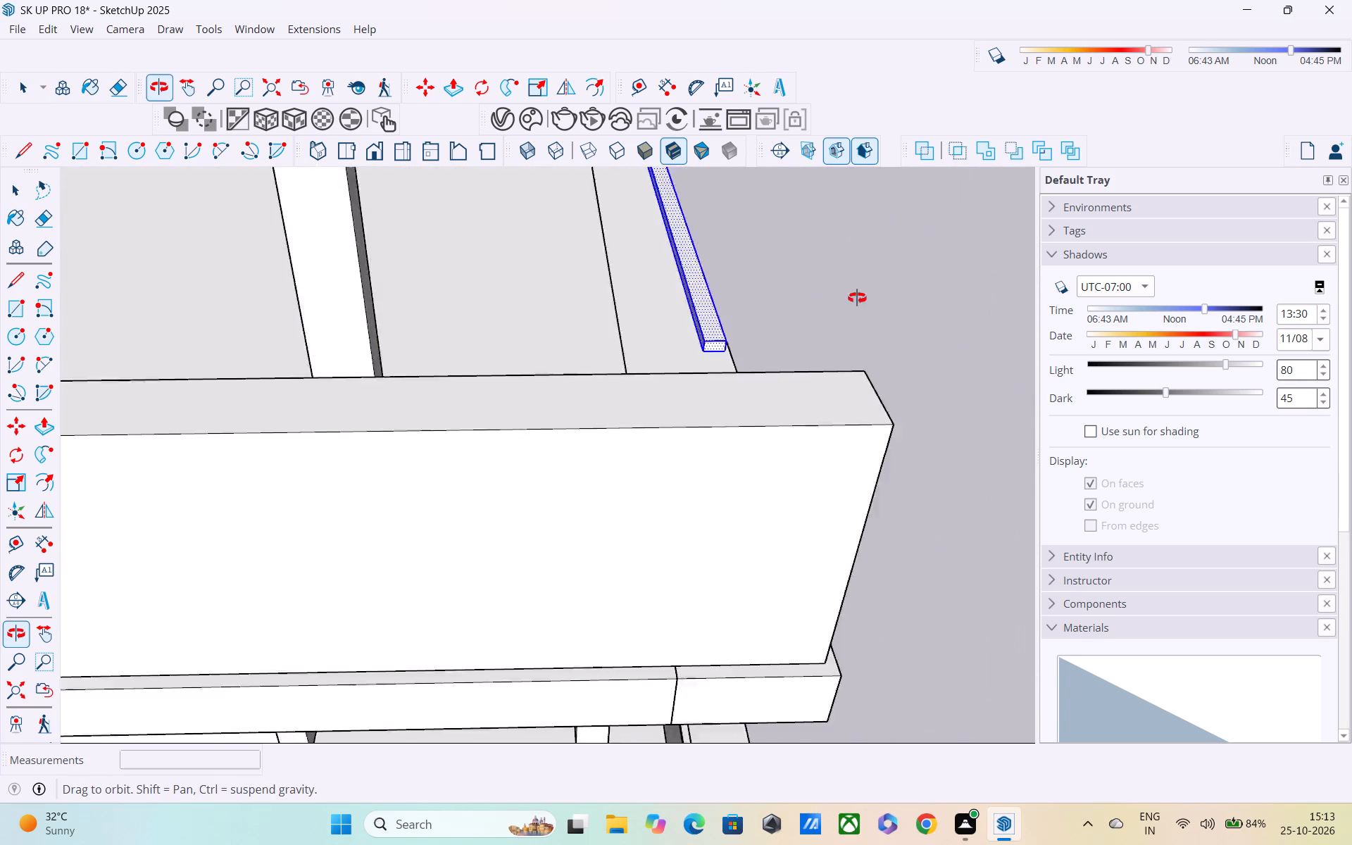
middle_click_drag(857, 298, 401, 306)
scroll(401, 302, "down", 6)
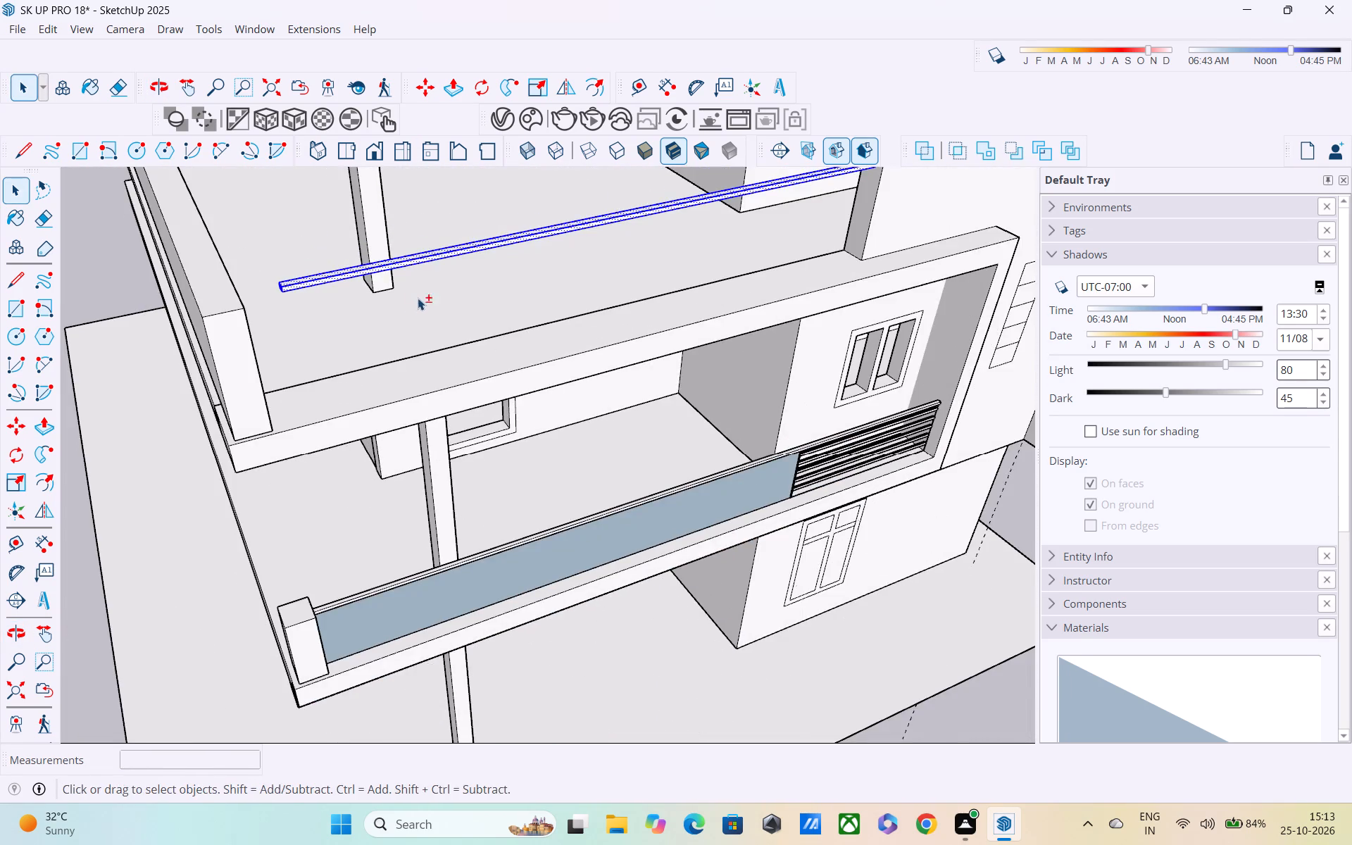
middle_click_drag(418, 298, 231, 561, "shift")
scroll(566, 486, "up", 3)
middle_click_drag(615, 470, 413, 347)
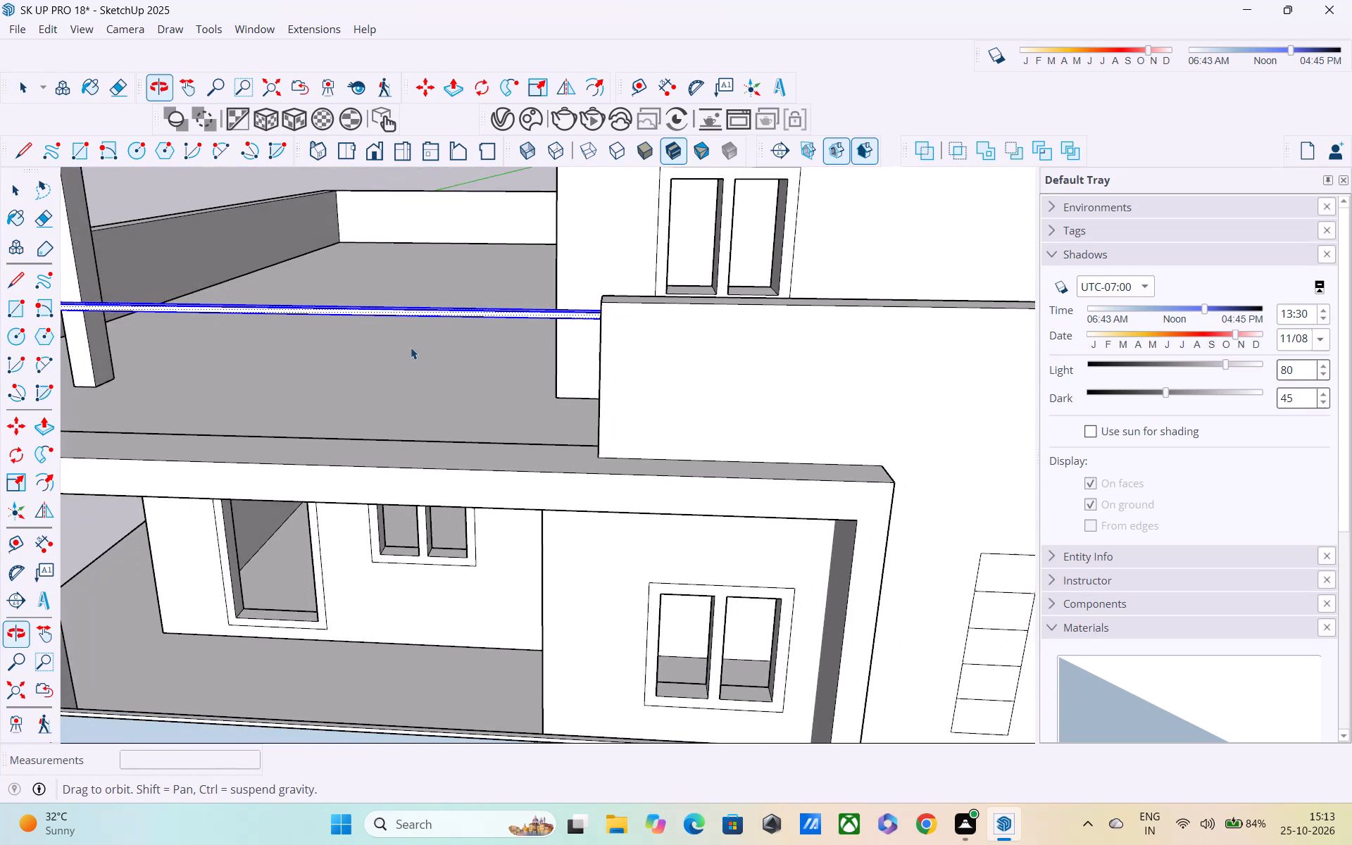
key("m")
middle_click_drag(589, 332, 658, 278)
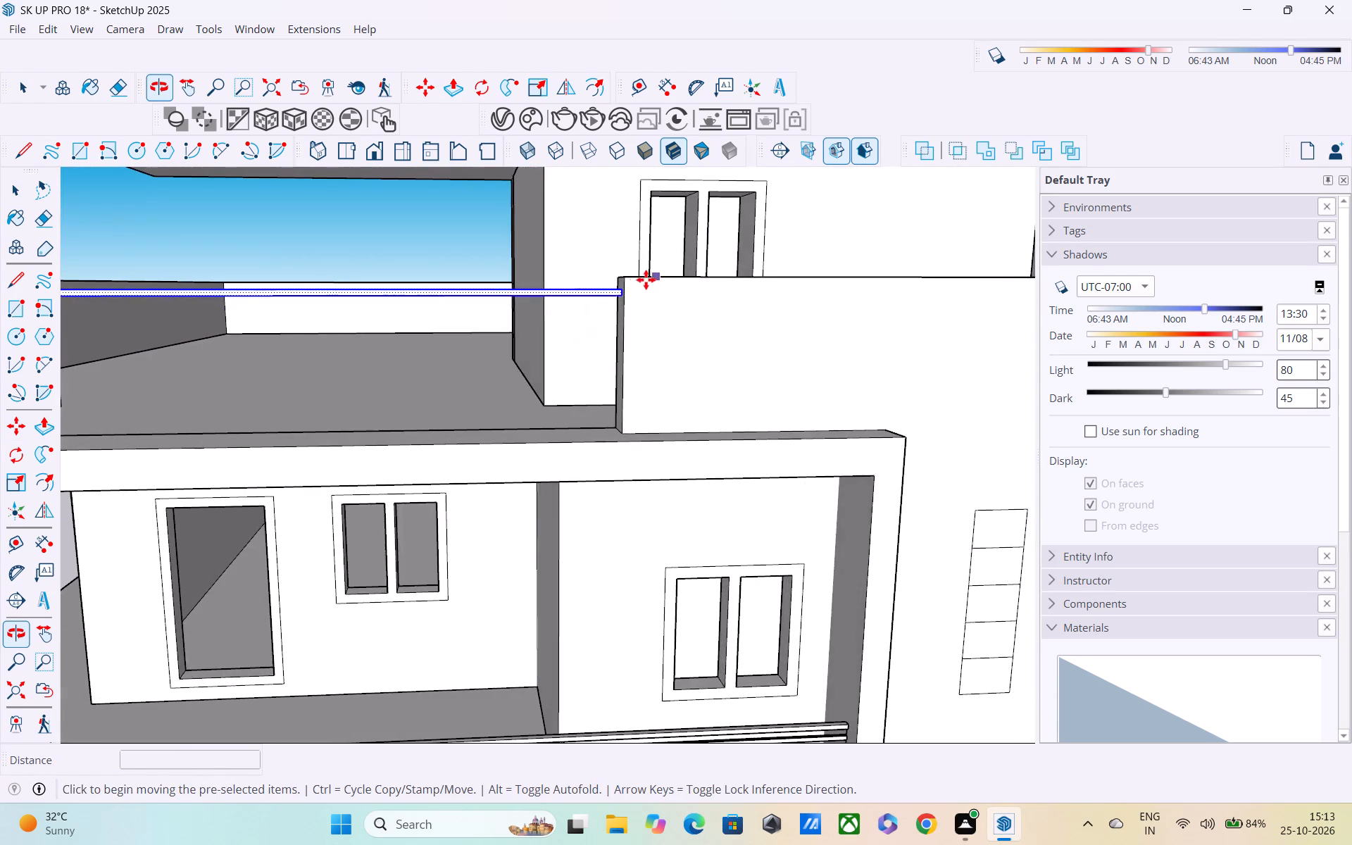
scroll(638, 278, "up", 7)
left_click(608, 303)
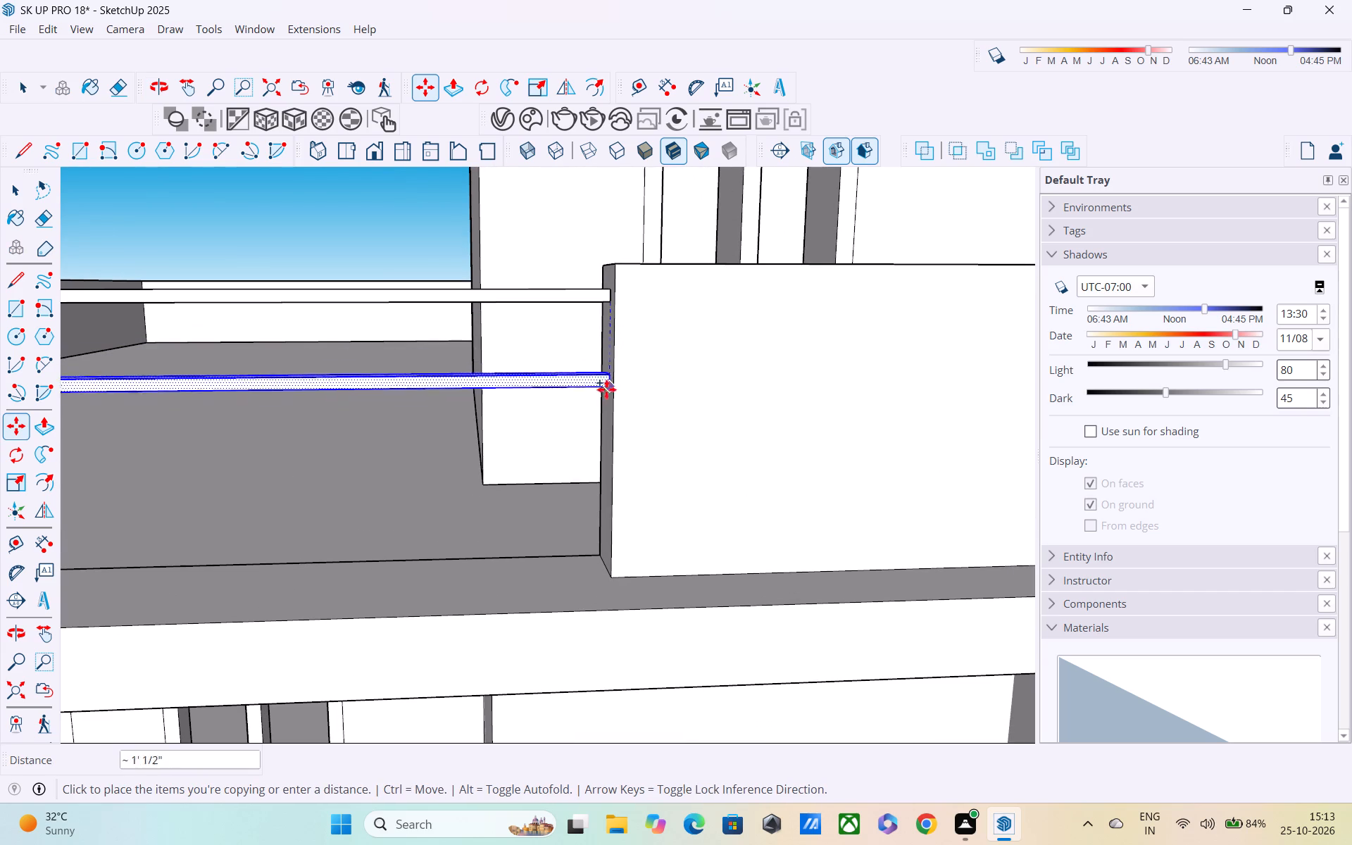
middle_click_drag(611, 487, 845, 409)
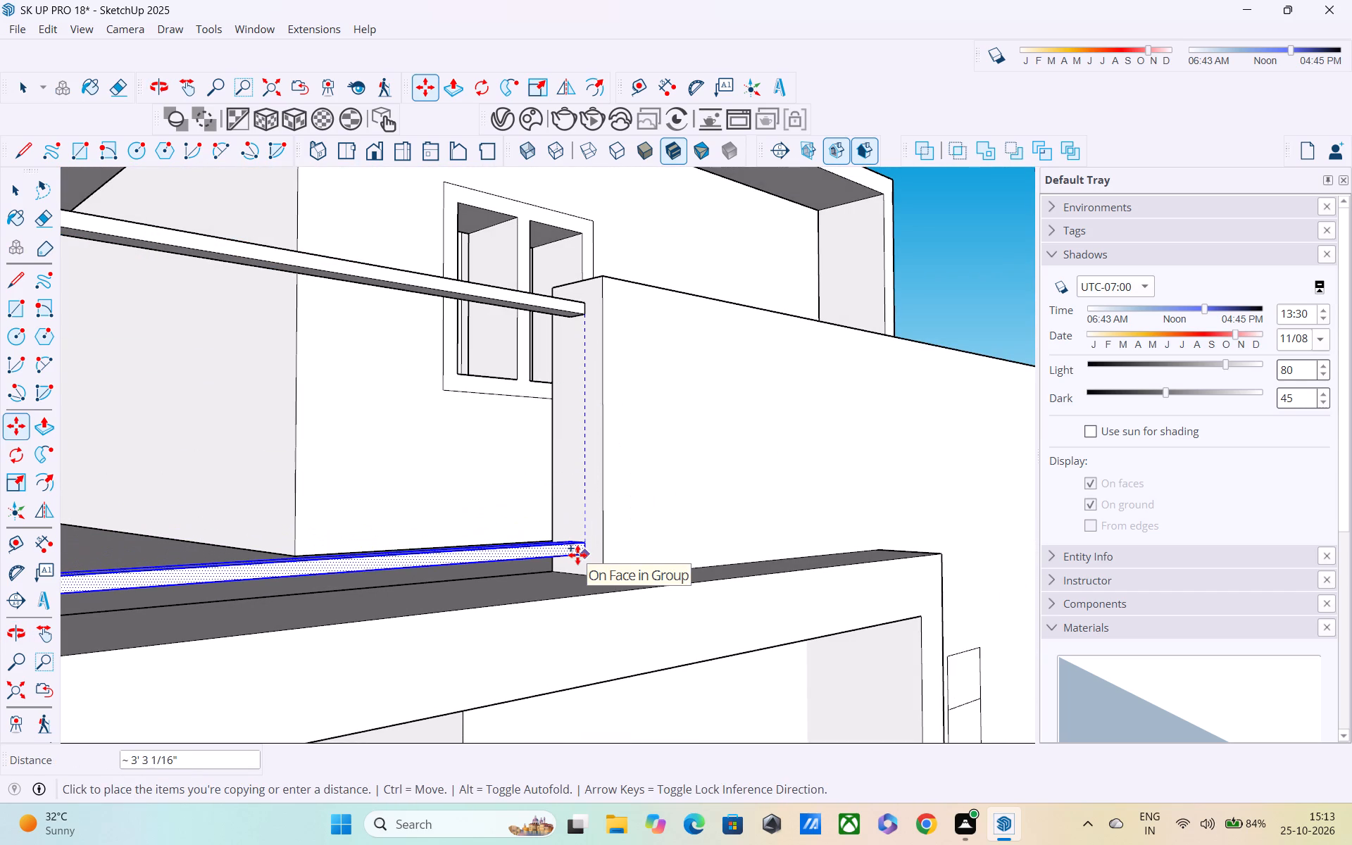
left_click(580, 565)
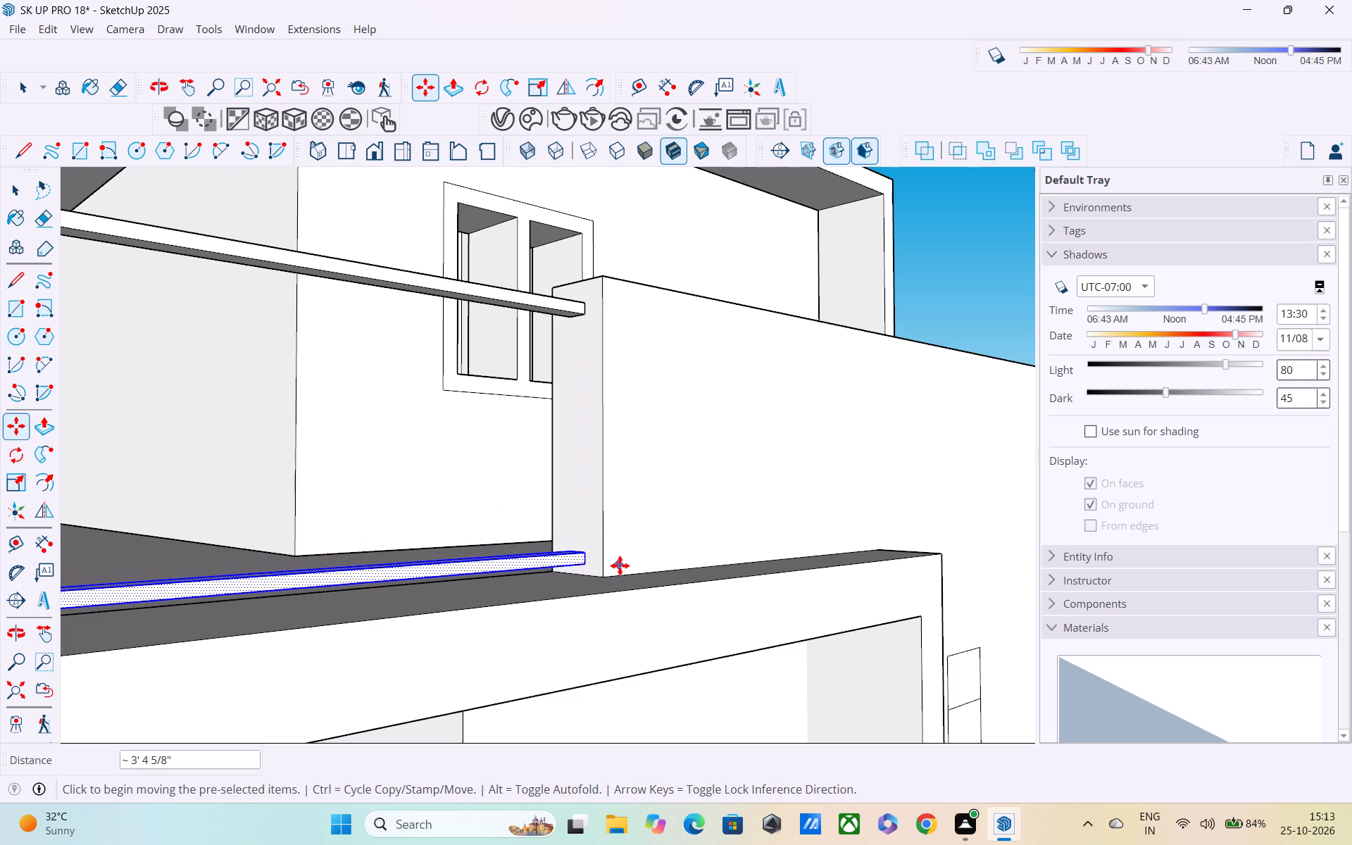
key("slash")
key("5")
key("Return")
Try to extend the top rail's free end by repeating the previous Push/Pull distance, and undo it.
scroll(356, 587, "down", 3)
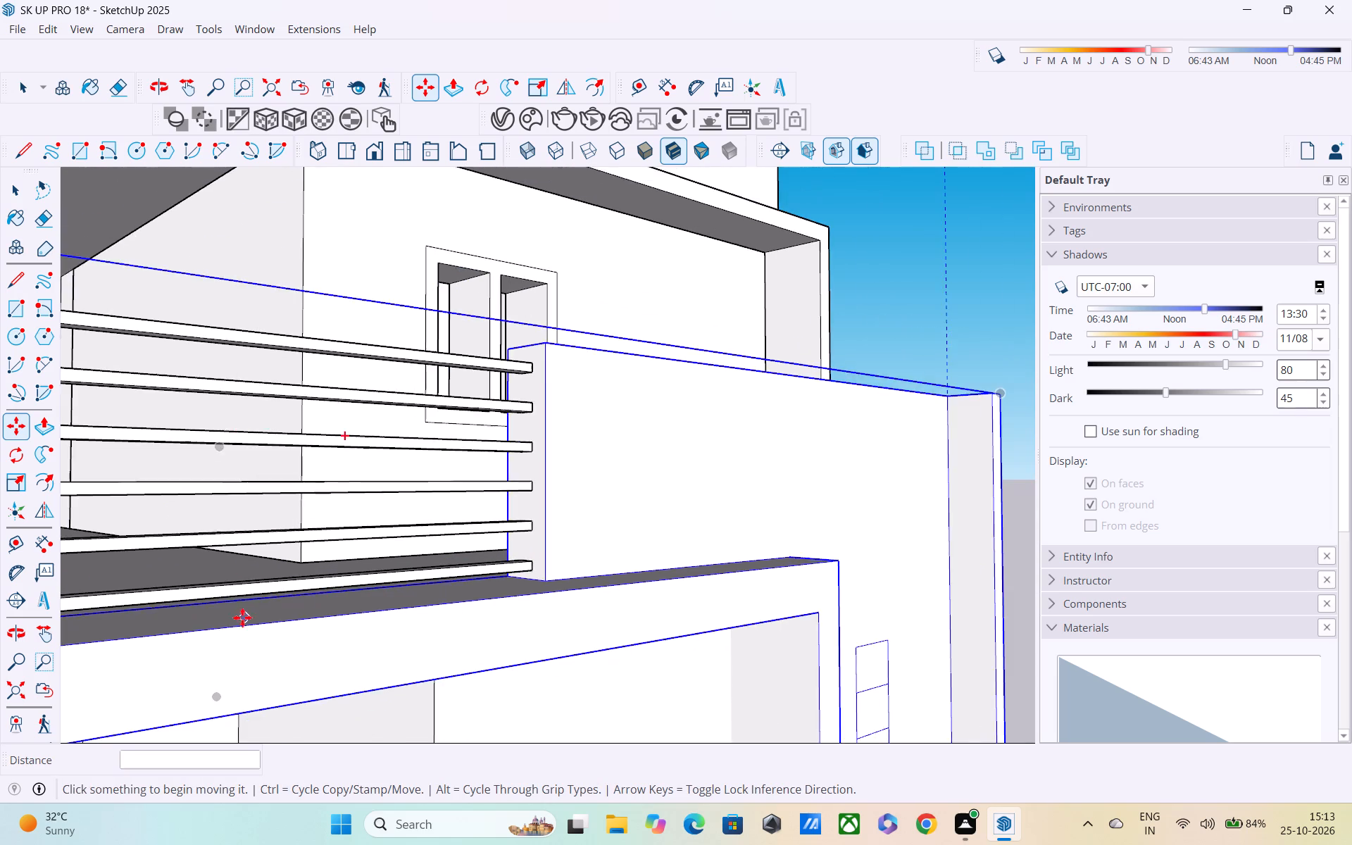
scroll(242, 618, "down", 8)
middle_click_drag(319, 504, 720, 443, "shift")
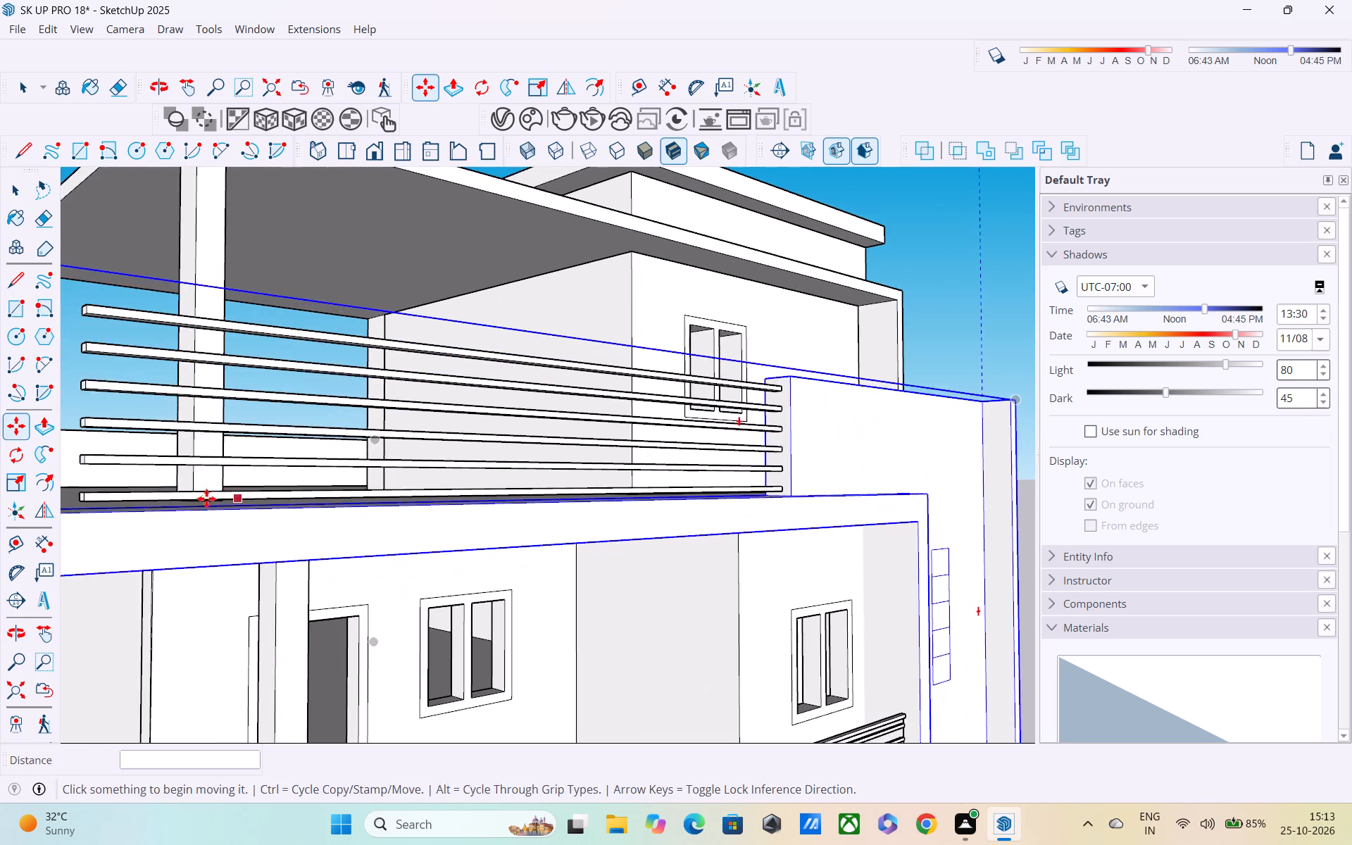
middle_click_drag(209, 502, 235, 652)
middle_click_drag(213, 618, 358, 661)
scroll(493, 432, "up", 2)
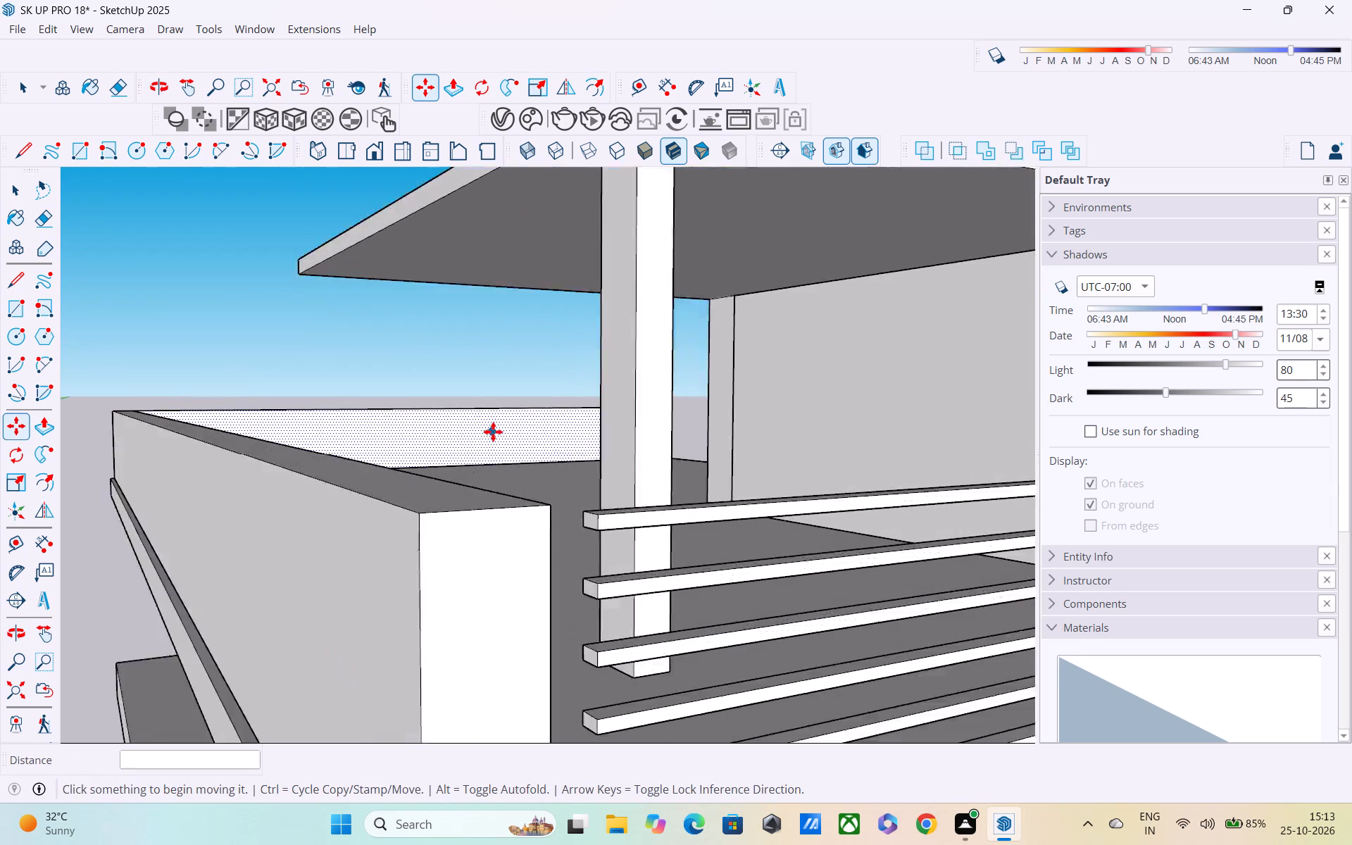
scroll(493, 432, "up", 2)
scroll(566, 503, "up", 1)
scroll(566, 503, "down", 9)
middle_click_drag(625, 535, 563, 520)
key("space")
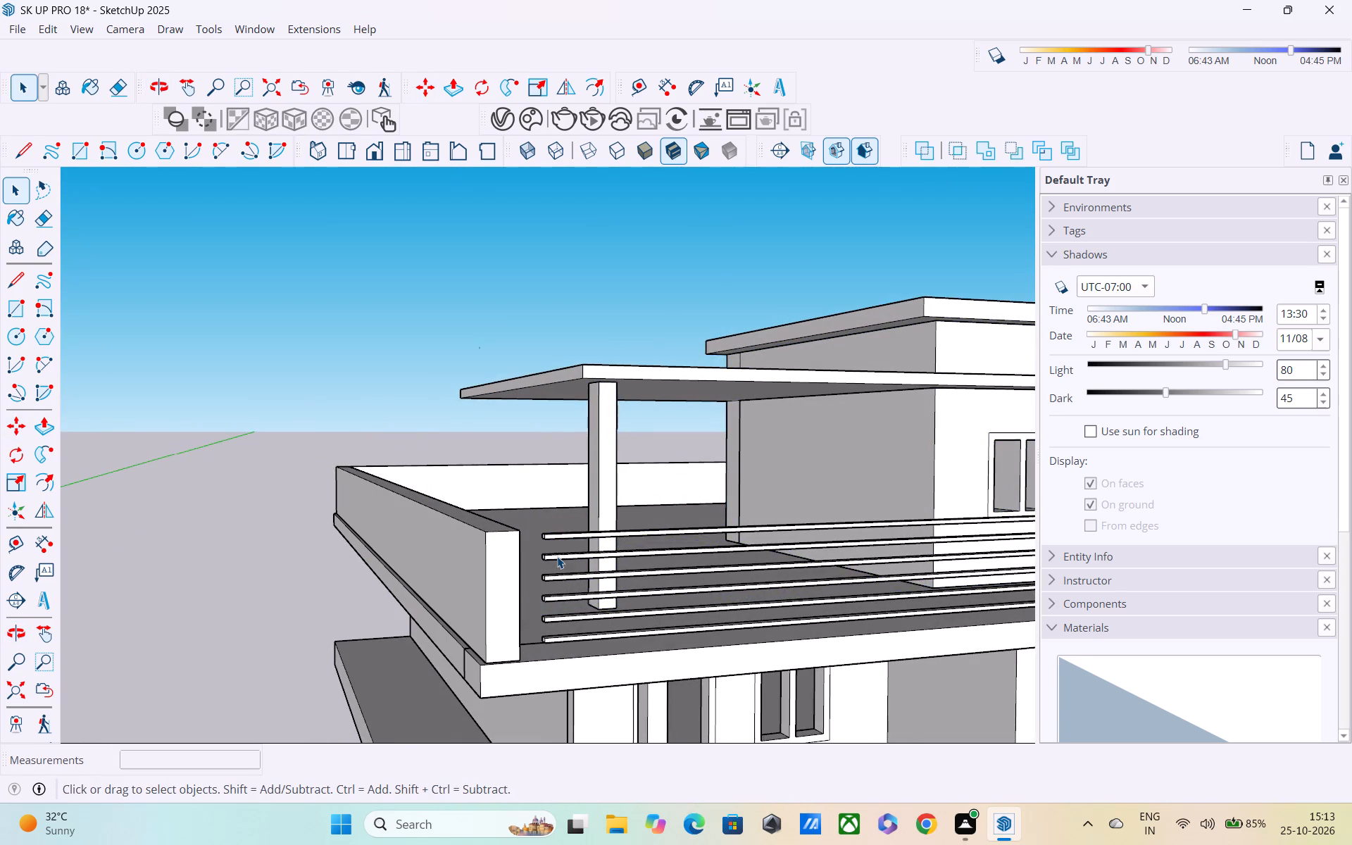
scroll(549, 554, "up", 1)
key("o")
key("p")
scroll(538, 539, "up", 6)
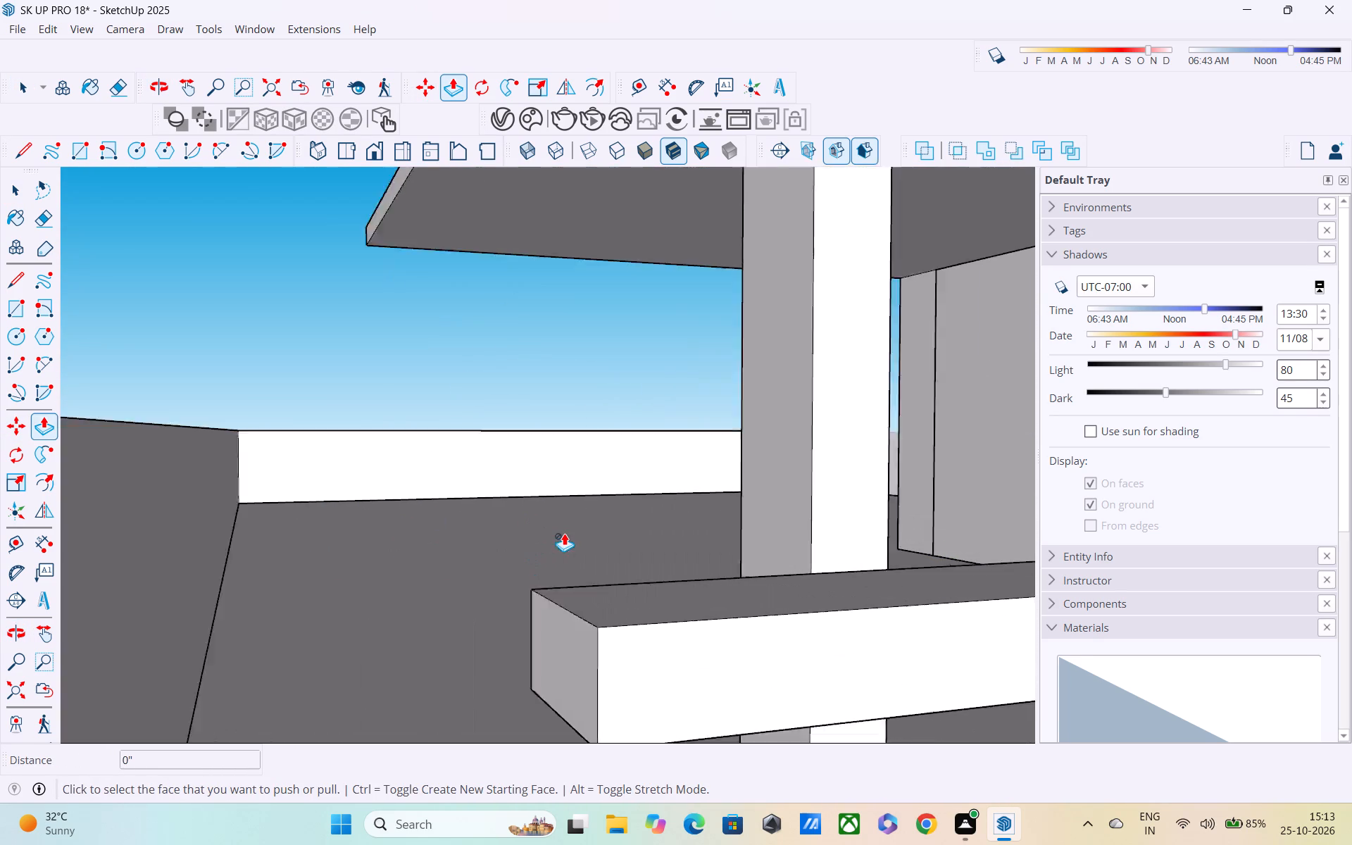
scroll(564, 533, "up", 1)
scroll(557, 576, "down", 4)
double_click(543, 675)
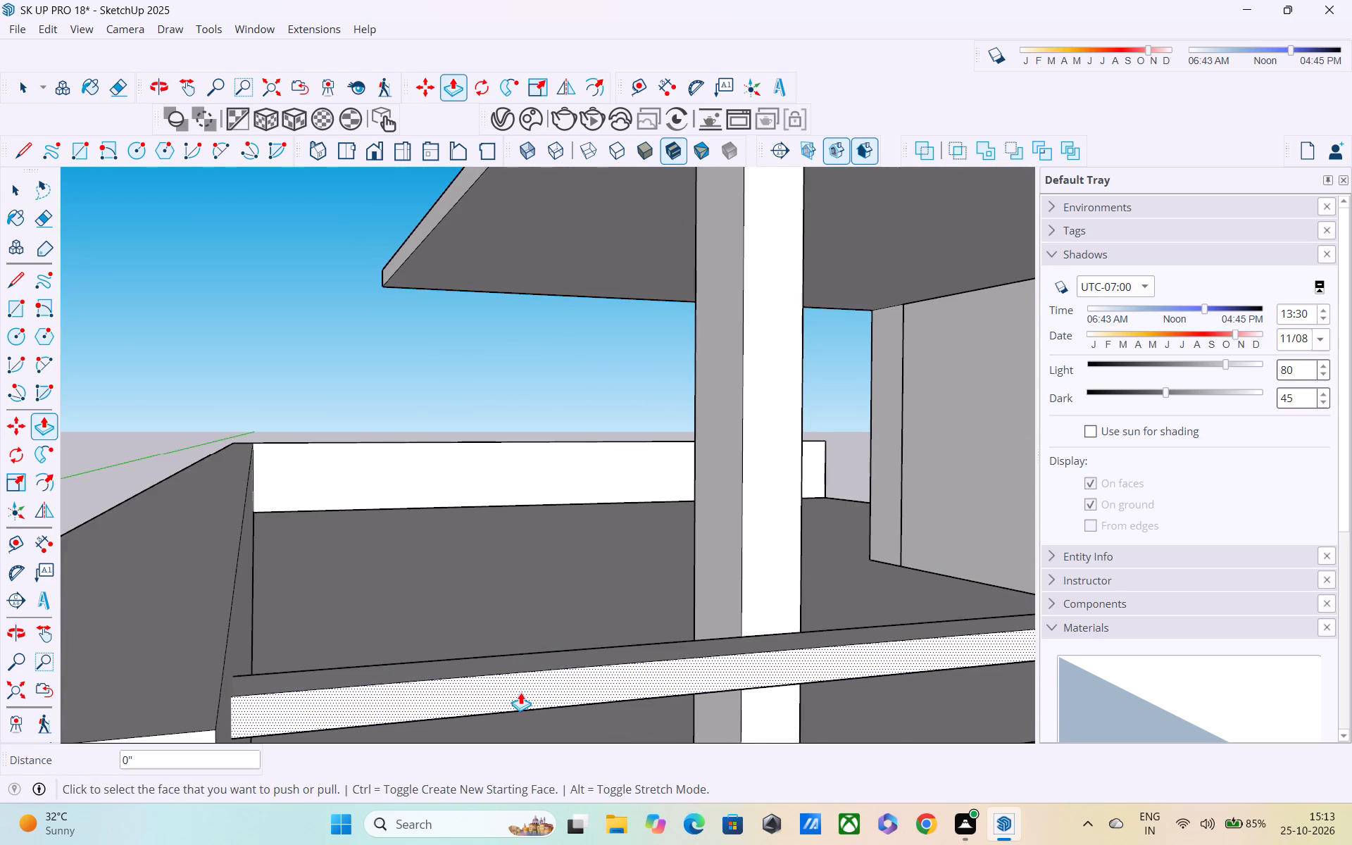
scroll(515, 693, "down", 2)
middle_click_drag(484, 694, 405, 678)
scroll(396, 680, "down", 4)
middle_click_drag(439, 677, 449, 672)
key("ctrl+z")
Push/Pull the top rail's free end about 1' 2 15/16" so it reaches the upper terrace's side parapet.
scroll(587, 667, "up", 3)
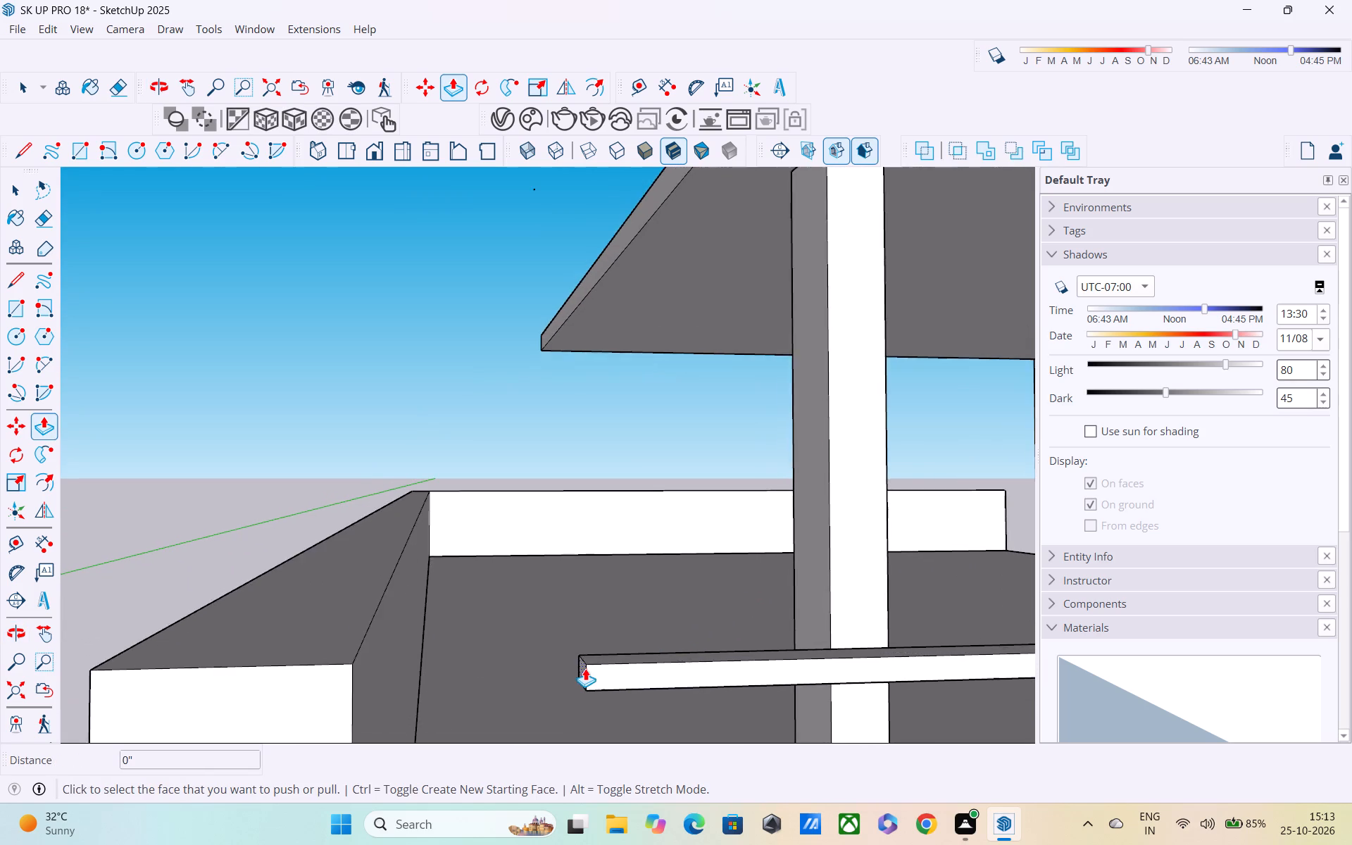
scroll(585, 668, "up", 5)
left_click(580, 668)
left_click(287, 751)
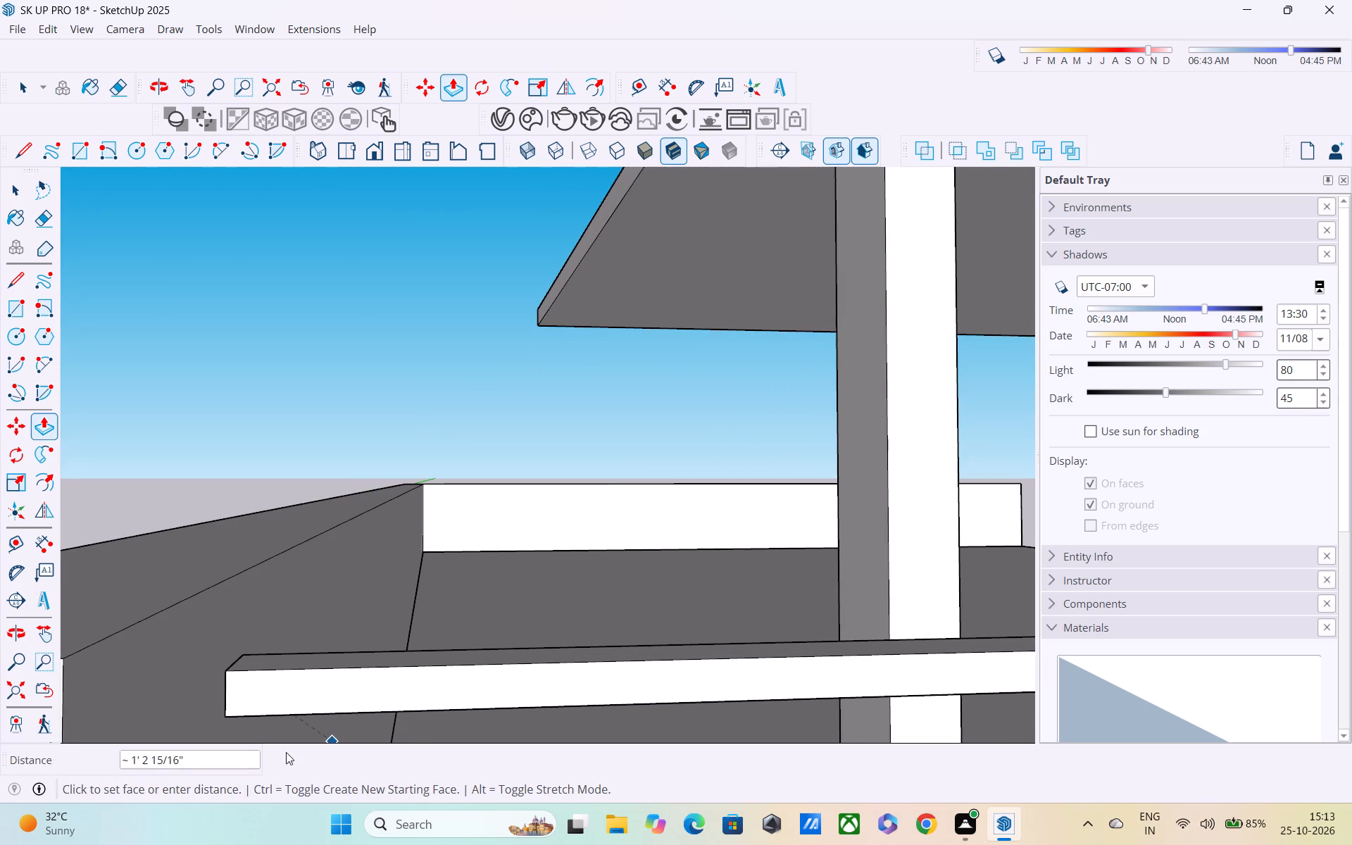
scroll(286, 734, "down", 4)
left_click(249, 735)
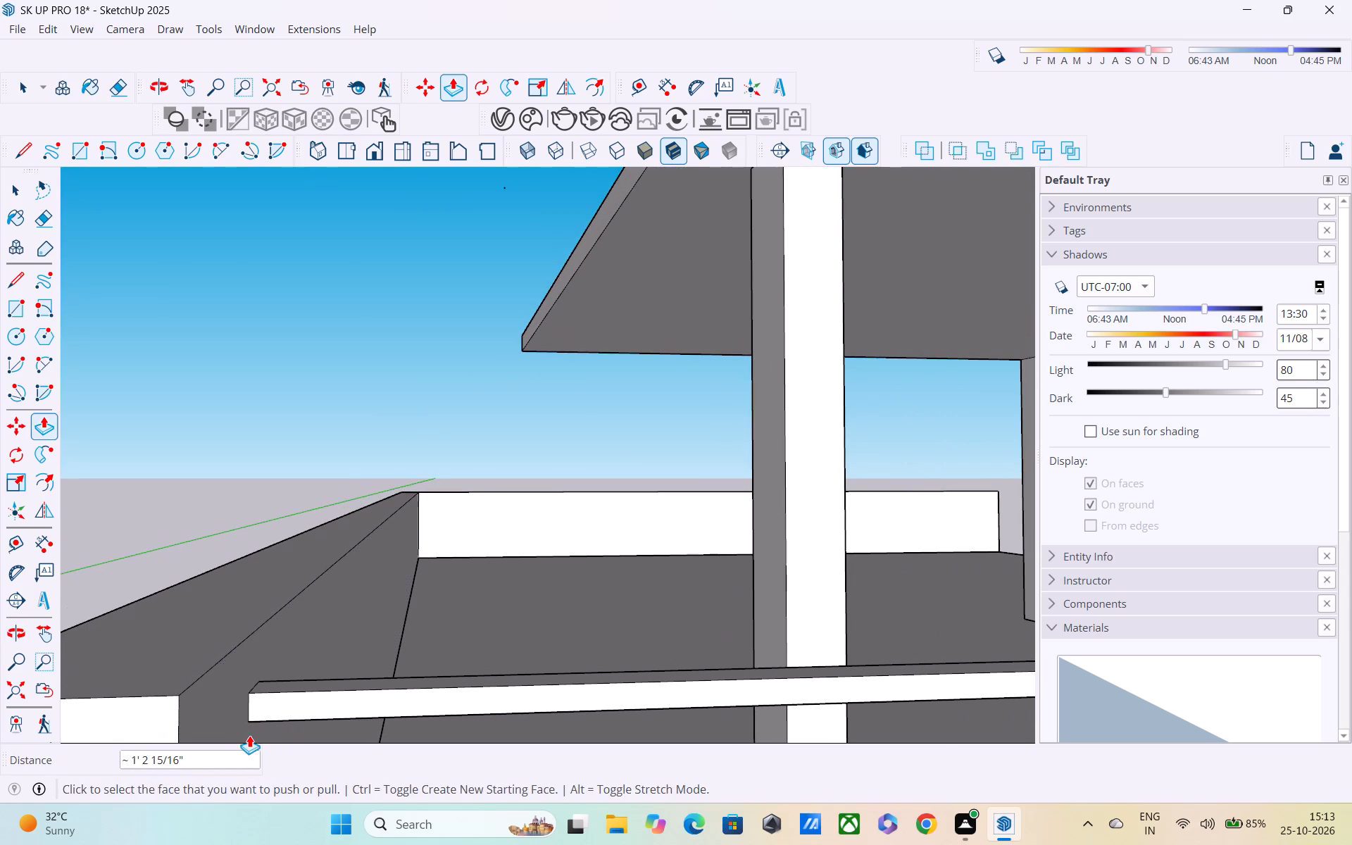
Push/Pull the second rail's free end toward the side parapet on the upper terrace.
middle_click_drag(268, 724, 354, 425, "shift")
left_click(554, 526)
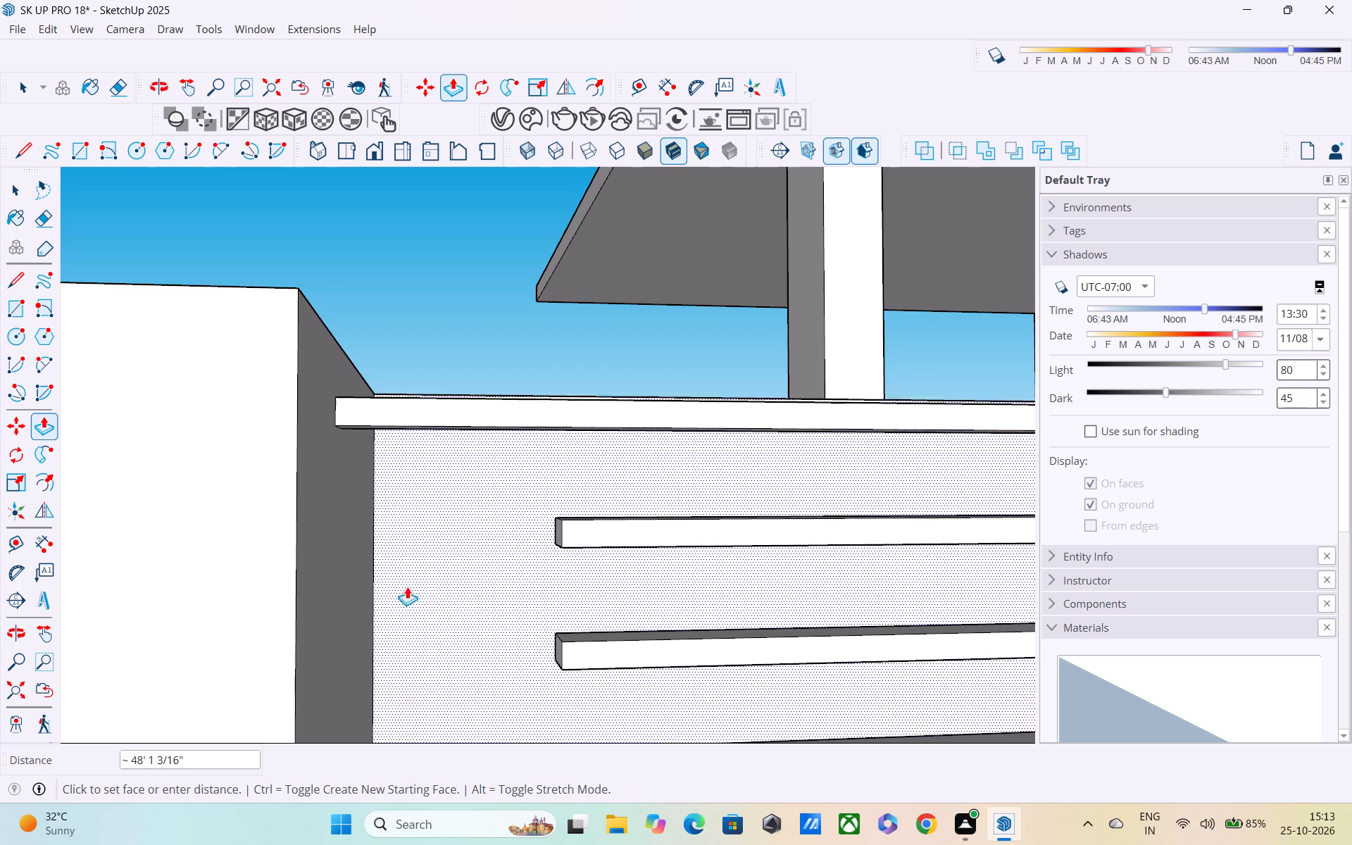
key("Escape")
middle_click_drag(546, 525, 622, 522)
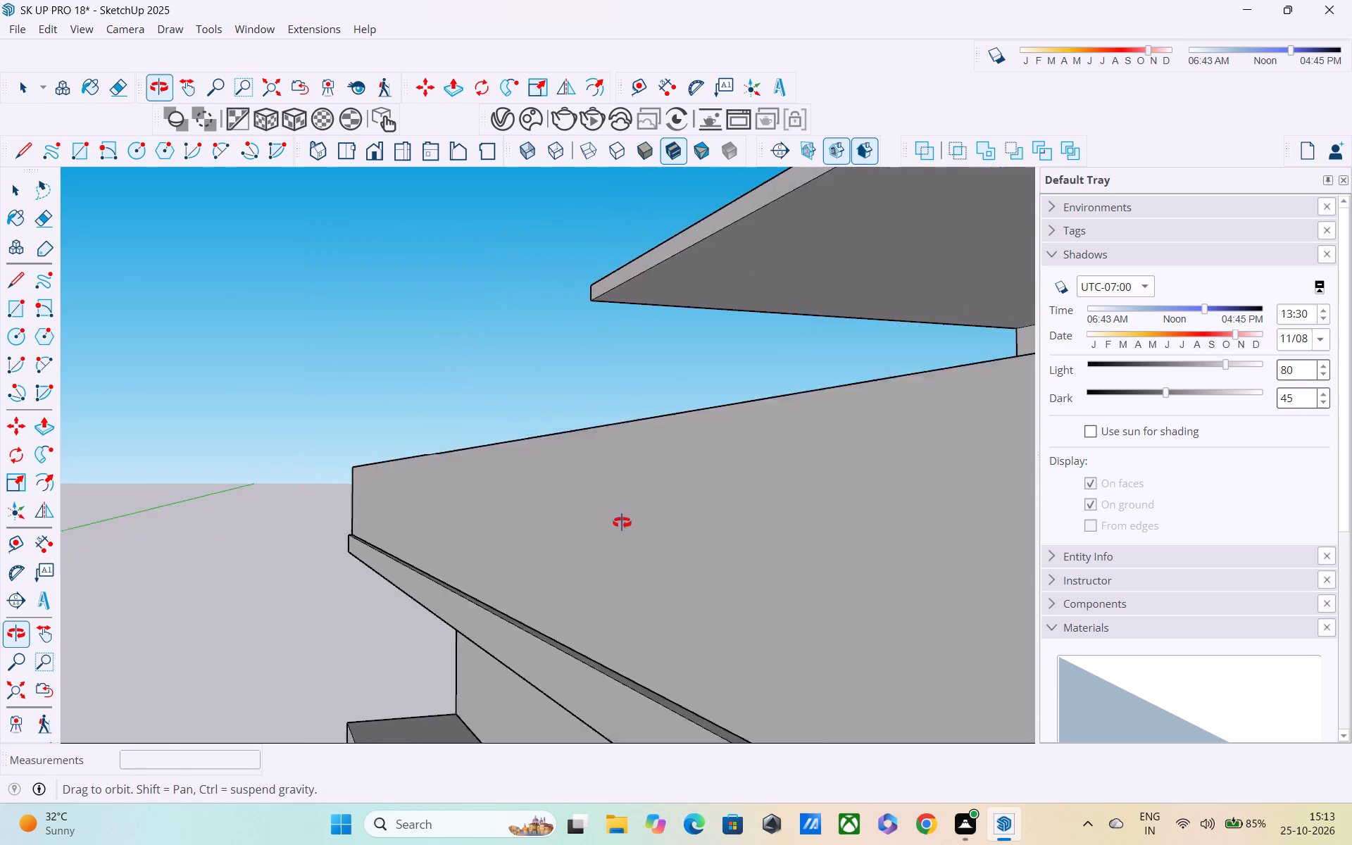
middle_click_drag(622, 522, 537, 522)
middle_click_drag(427, 508, 551, 517)
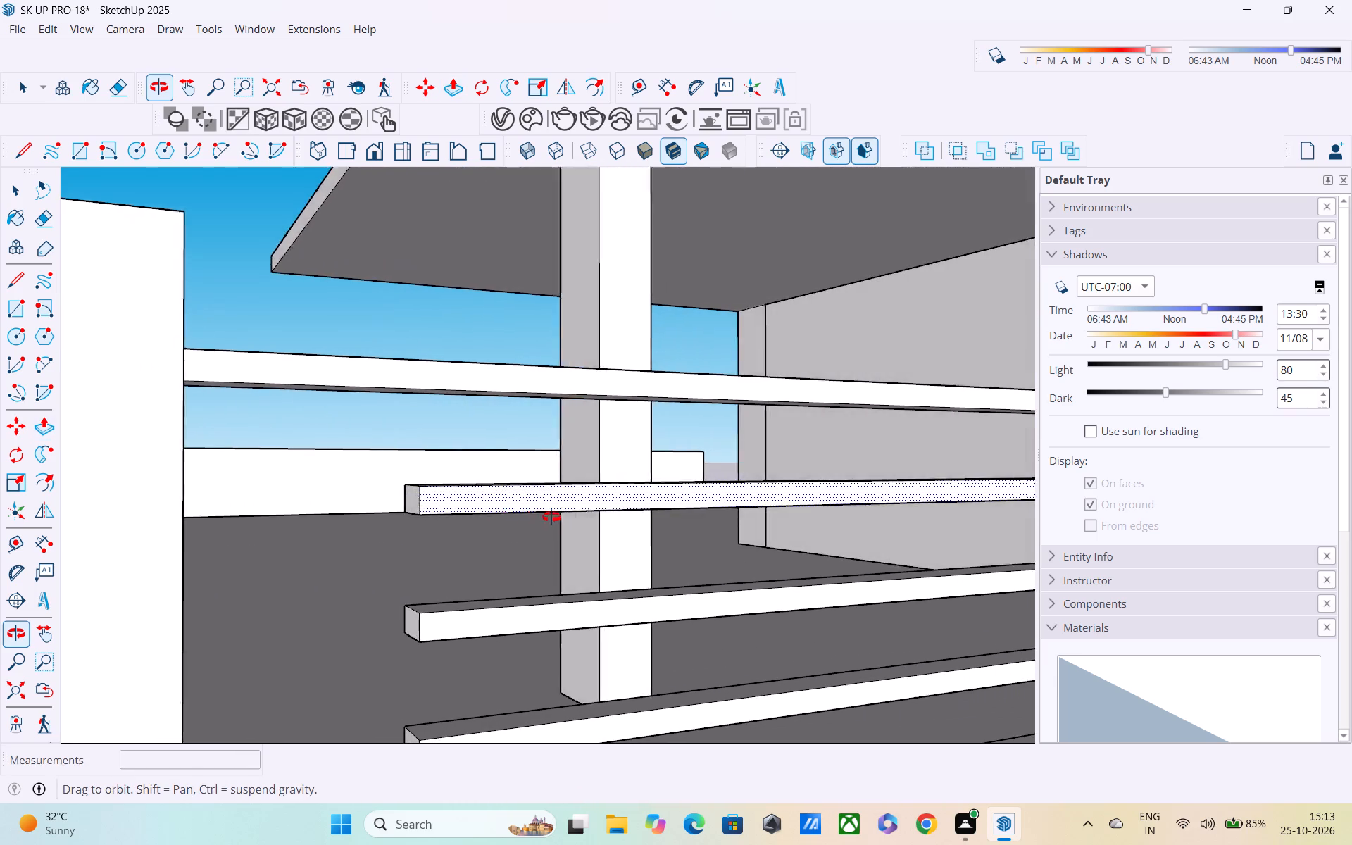
middle_click_drag(551, 517, 604, 517)
left_click(414, 501)
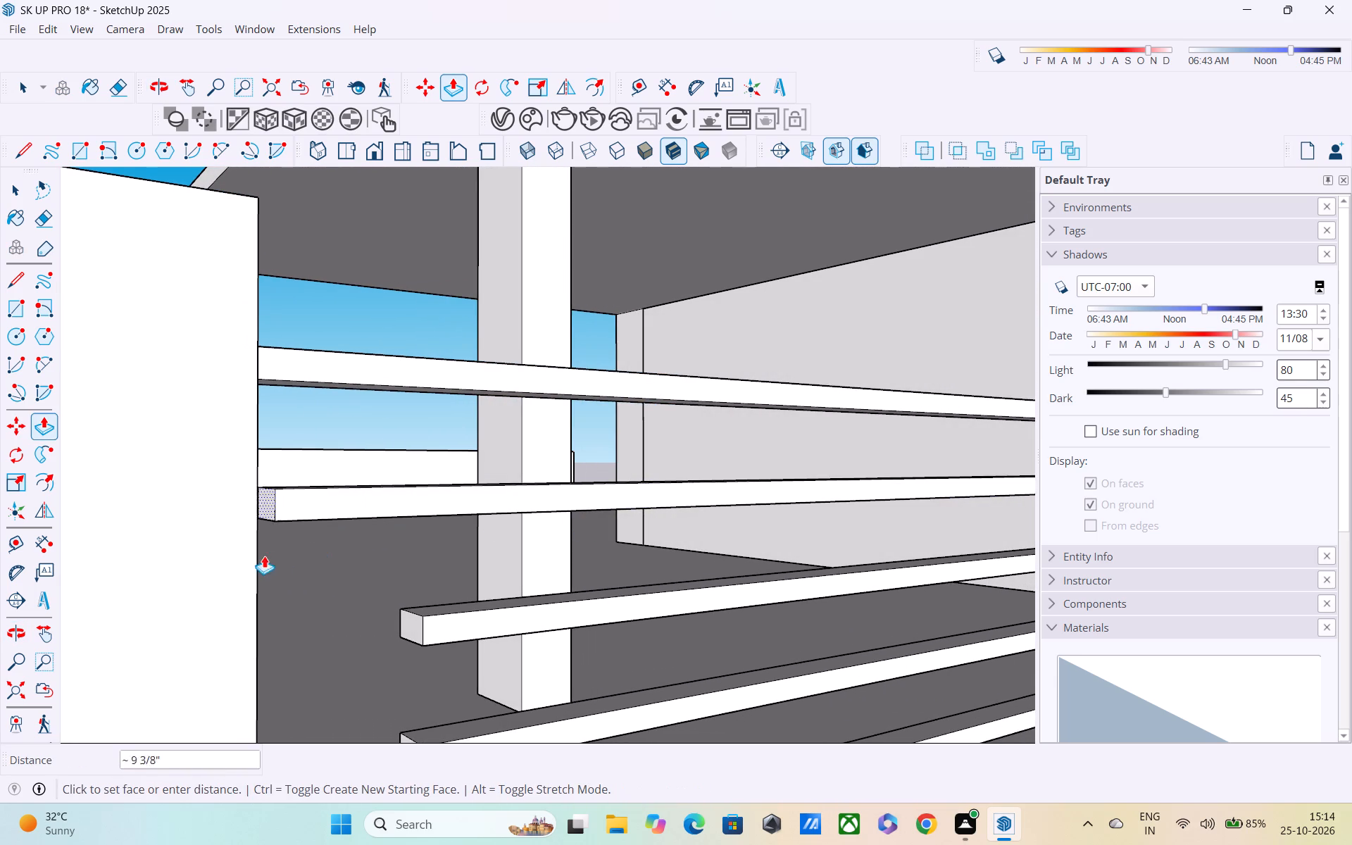
left_click(238, 561)
Push/Pull the second rail's free end about 2 15/16" further toward the side parapet.
middle_click_drag(374, 562, 352, 527)
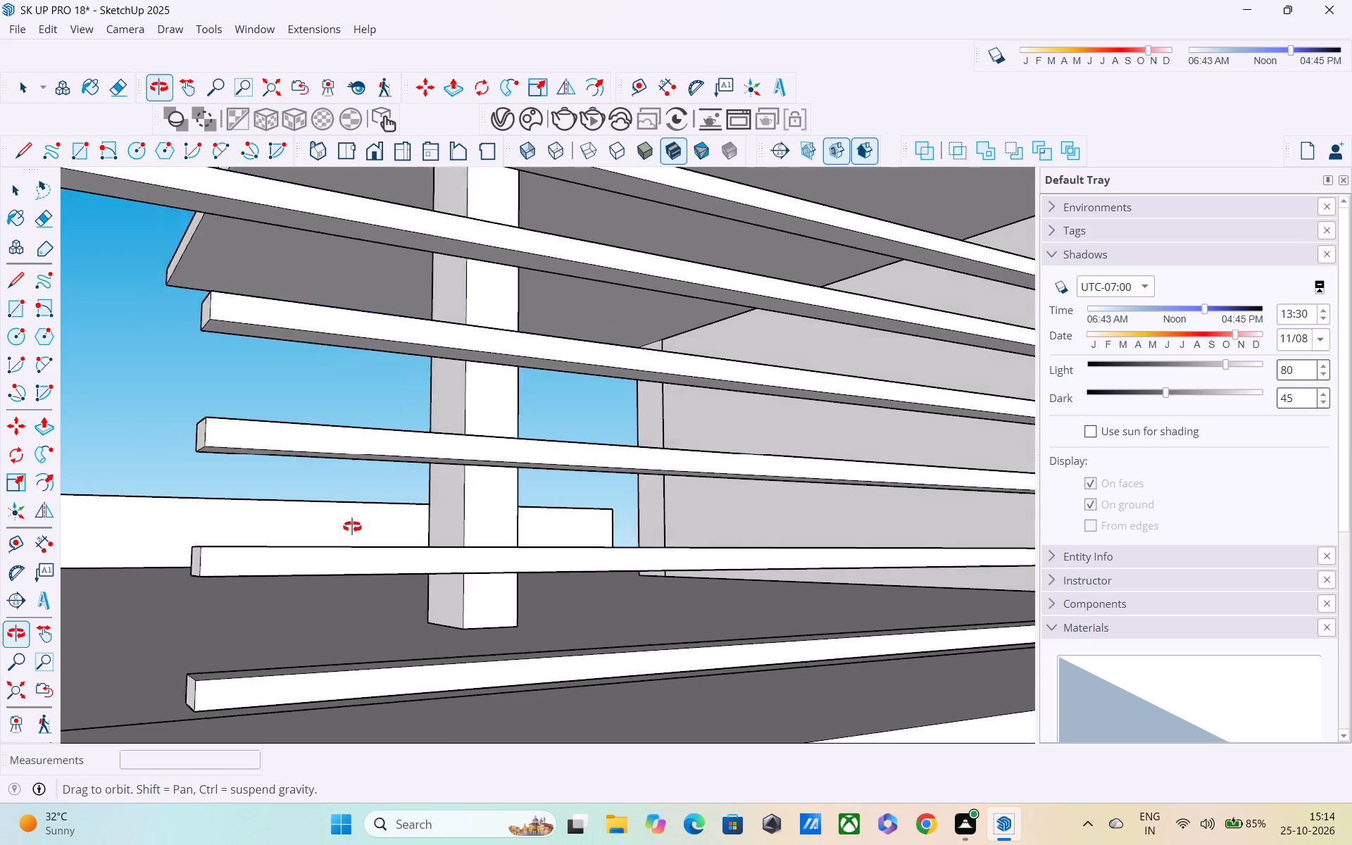
middle_click_drag(352, 527, 406, 399)
middle_click_drag(519, 396, 427, 489)
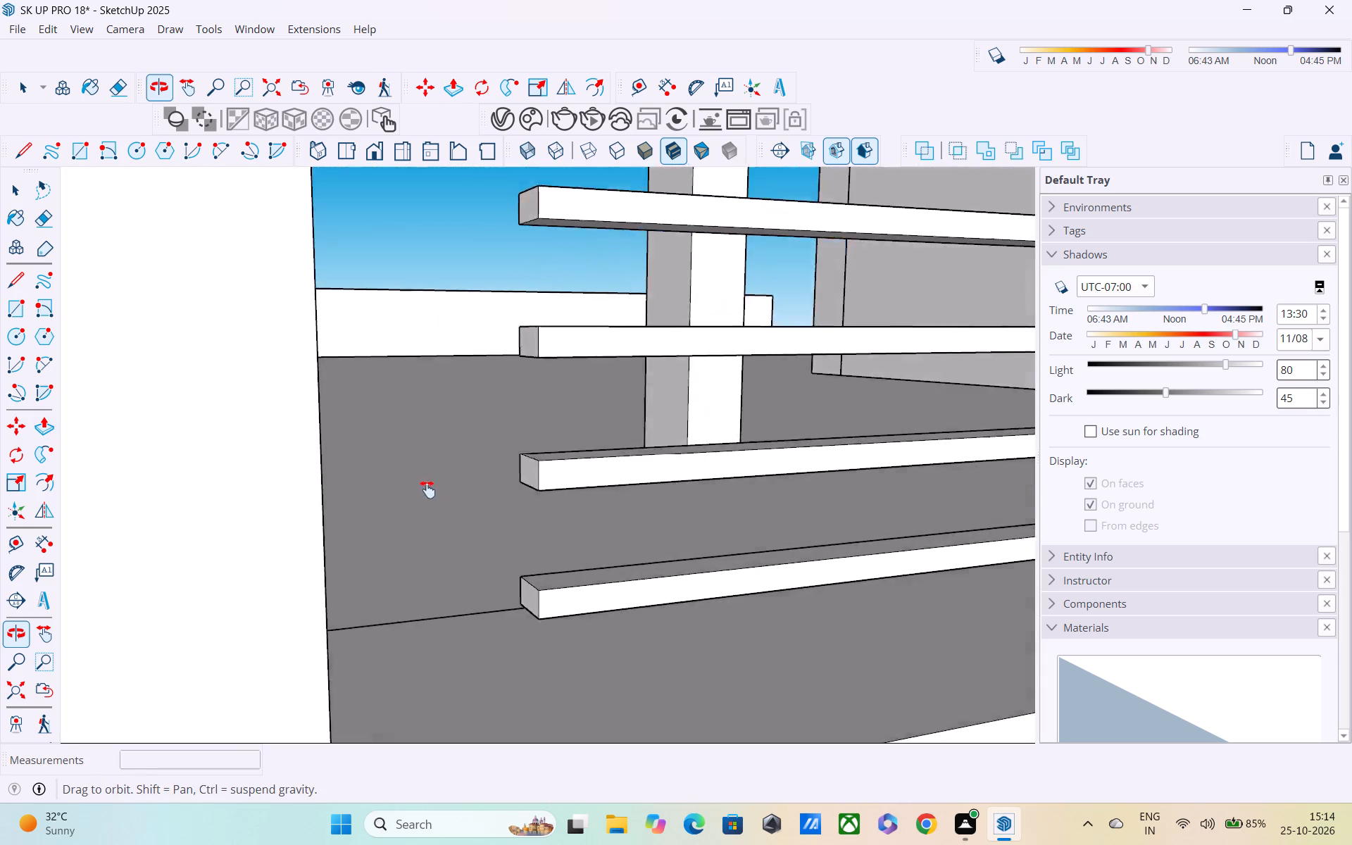
middle_click_drag(427, 489, 442, 591)
middle_click_drag(444, 565, 312, 603)
scroll(308, 335, "up", 1)
middle_click_drag(378, 327, 405, 327)
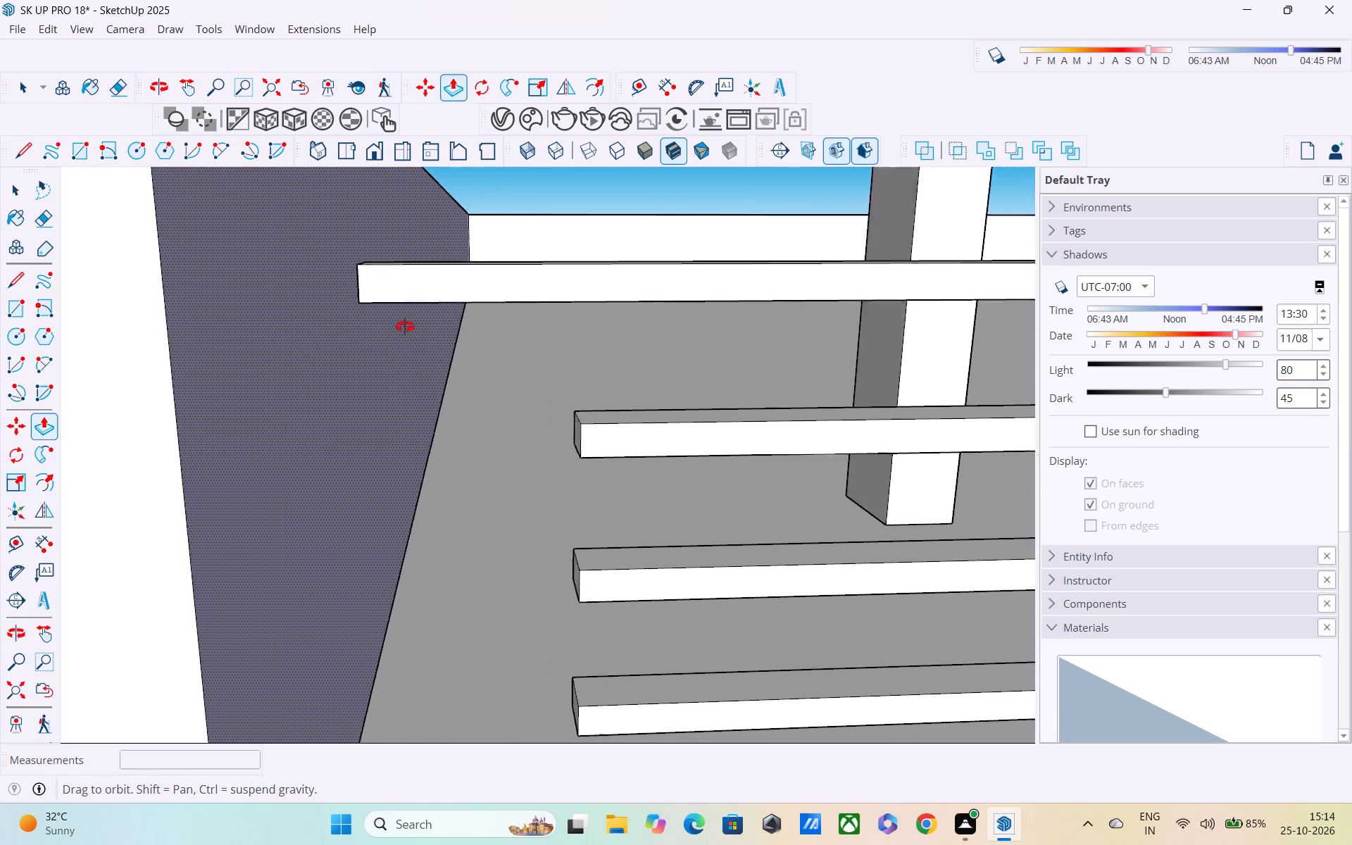
middle_click_drag(405, 327, 497, 332)
scroll(387, 302, "up", 3)
left_click(376, 279)
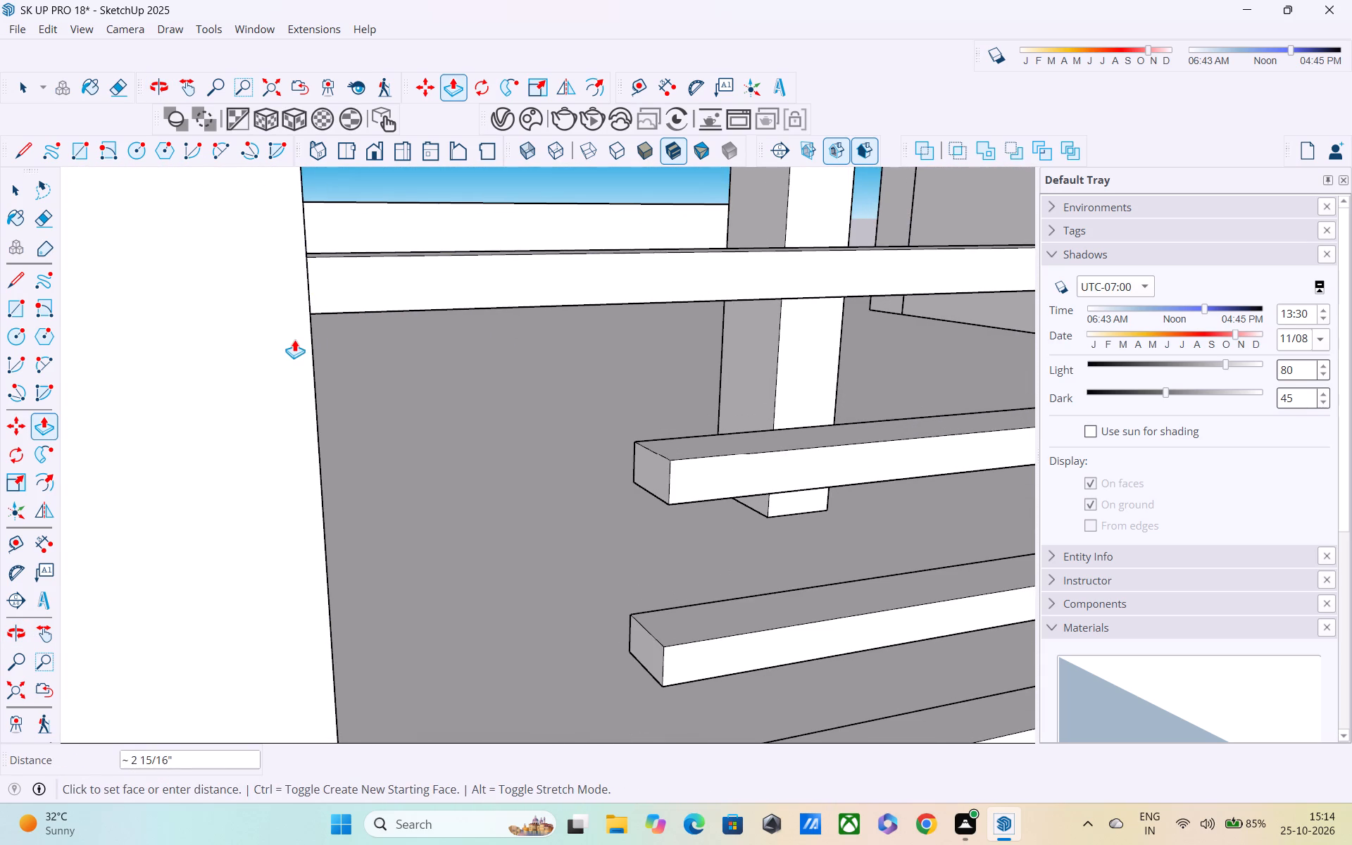
left_click(294, 339)
Close the remaining gap at the second rail by Push/Pulling its end about 7/8" to the side parapet.
middle_click_drag(361, 365, 338, 369)
middle_click_drag(368, 384, 351, 415, "shift")
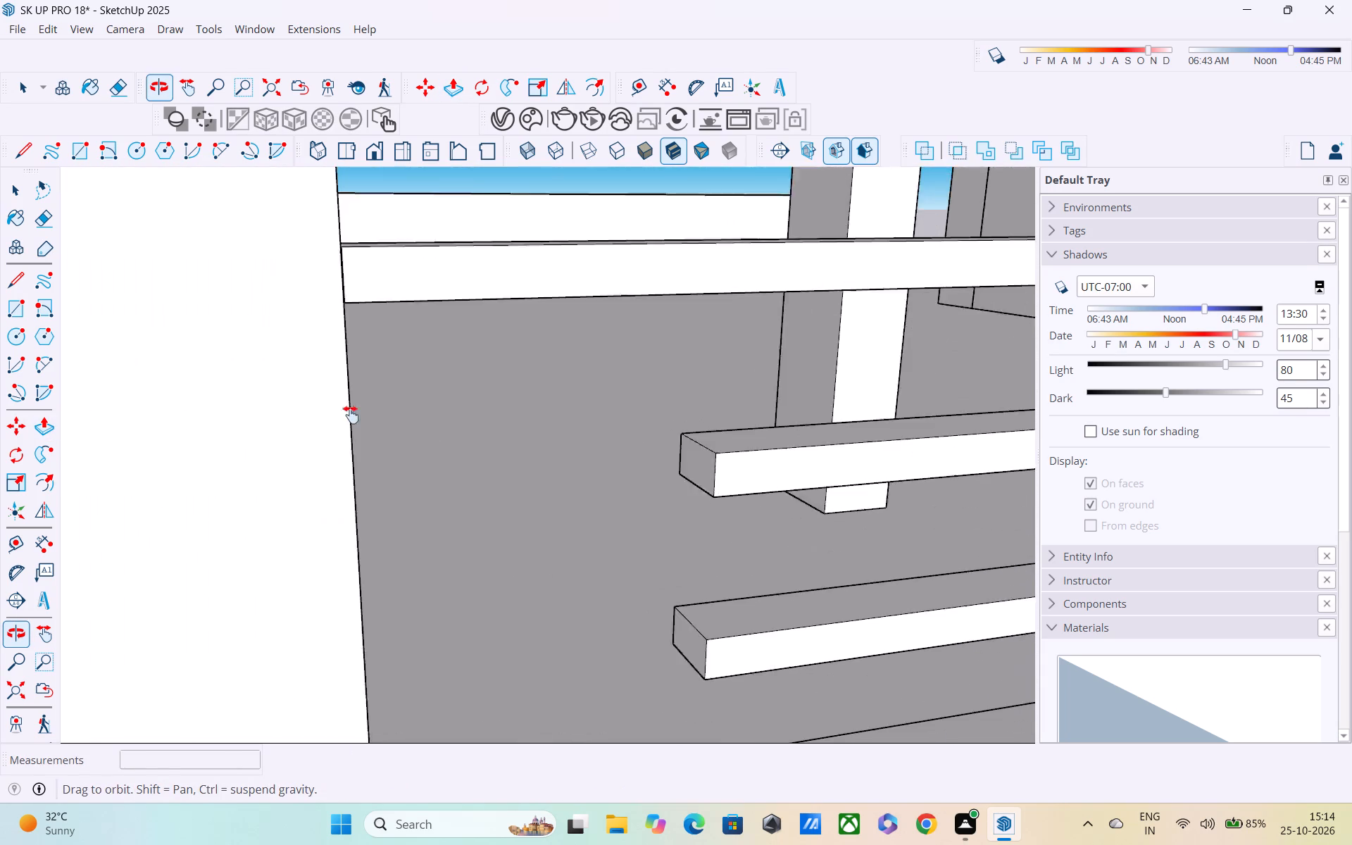
middle_click_drag(351, 415, 338, 415, "shift")
middle_click_drag(337, 380, 375, 370, "shift")
scroll(350, 413, "up", 3)
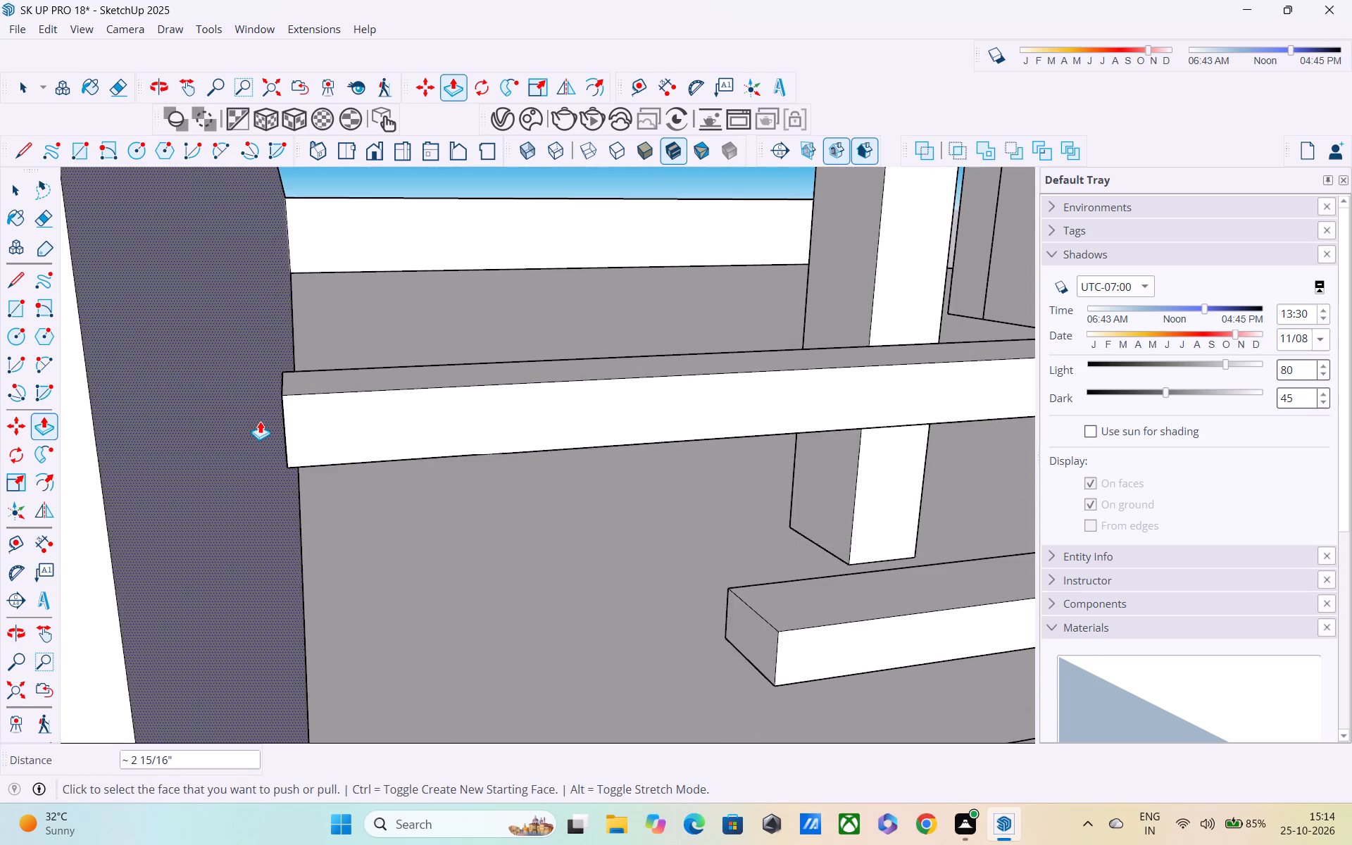
scroll(262, 420, "up", 2)
middle_click_drag(280, 407, 287, 396)
scroll(287, 400, "up", 3)
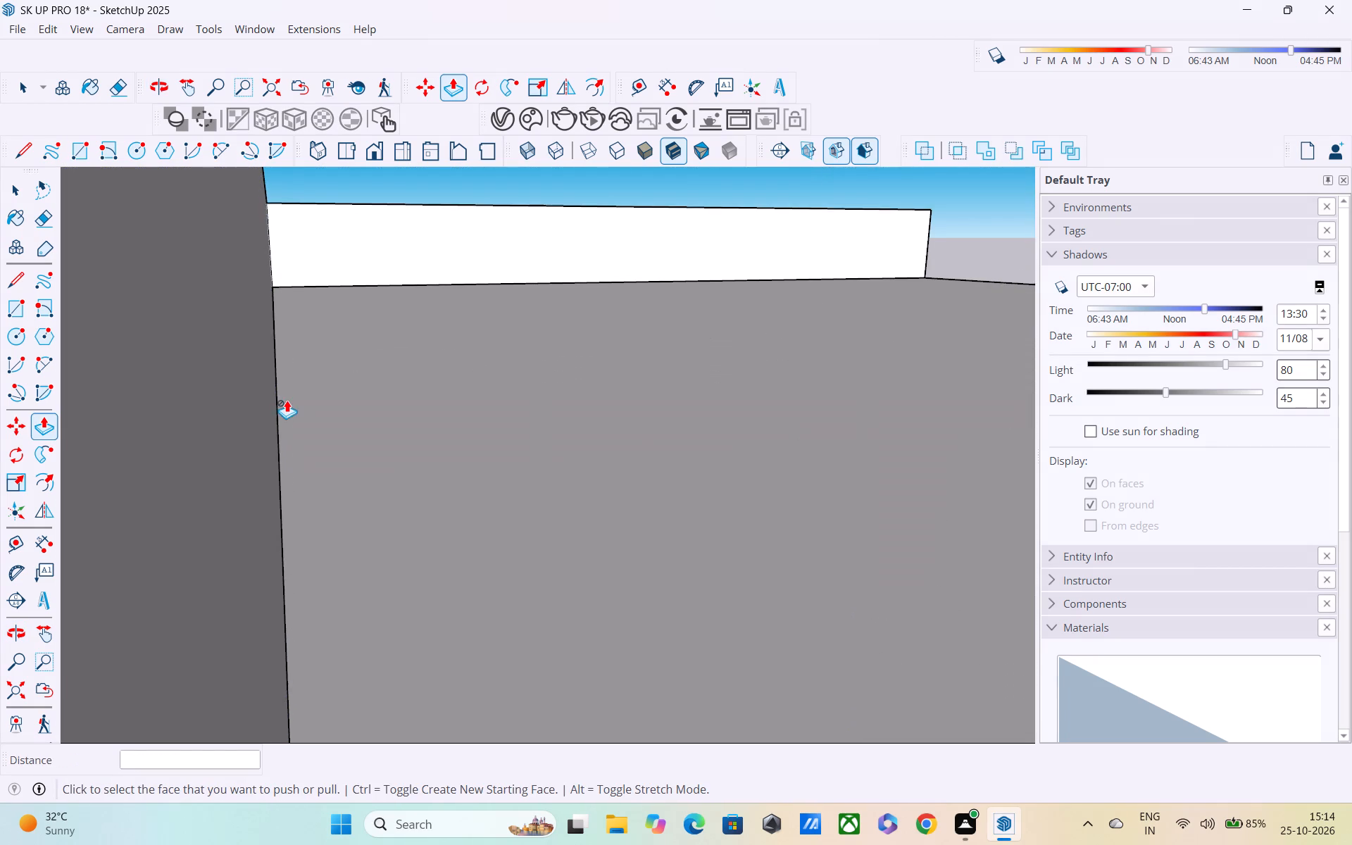
scroll(296, 406, "down", 5)
scroll(387, 445, "down", 5)
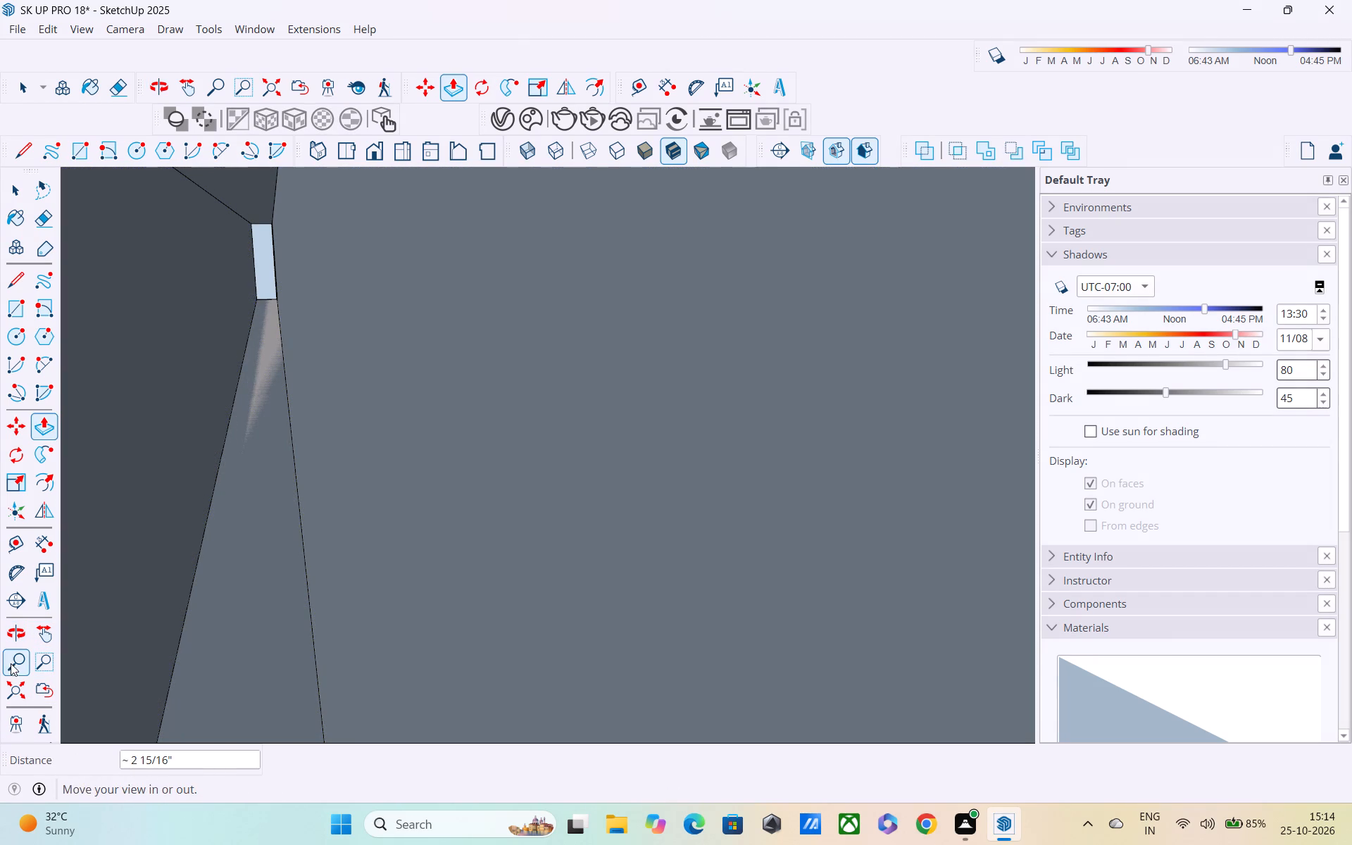
left_click(14, 683)
middle_click_drag(687, 240, 690, 293, "shift")
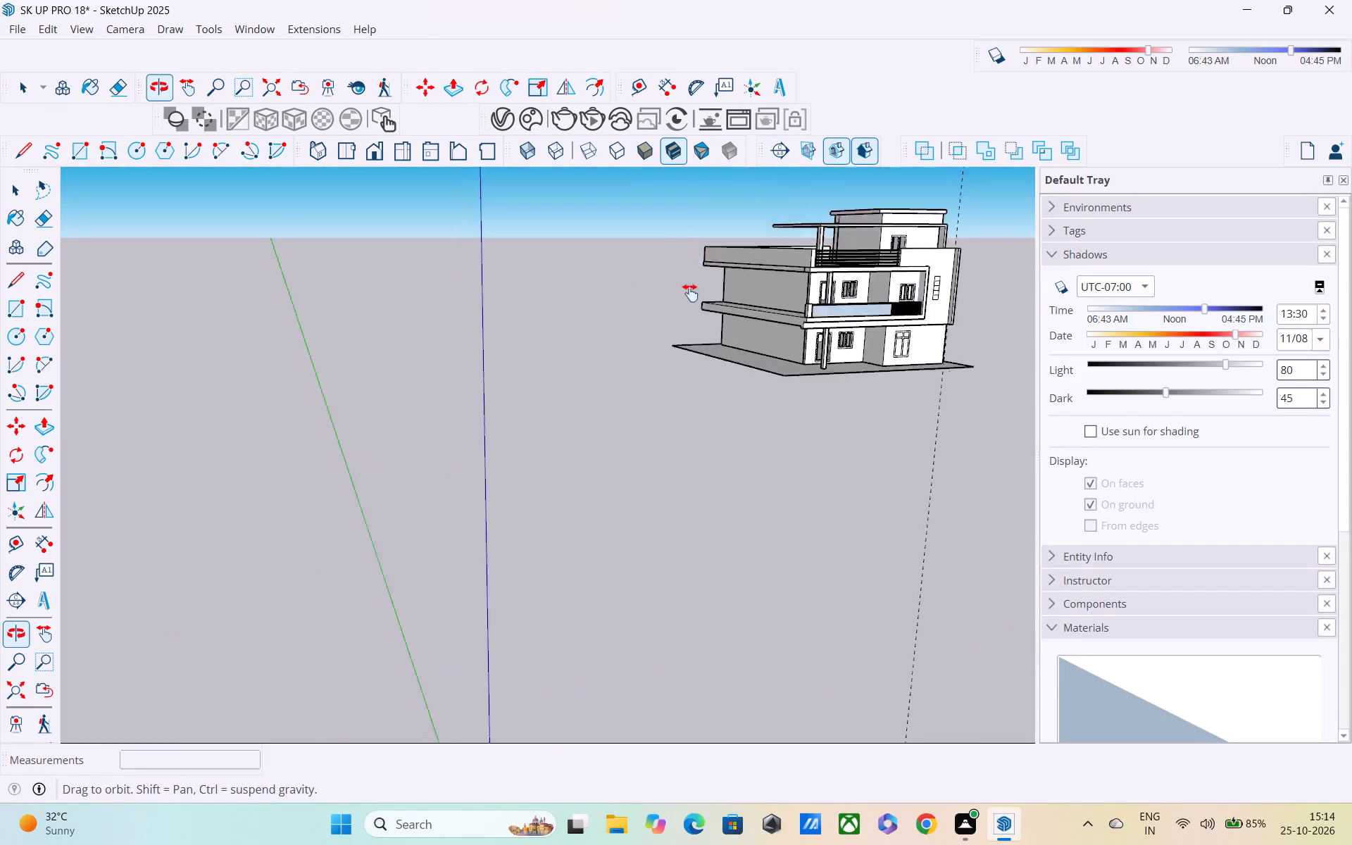
middle_click_drag(690, 293, 448, 455, "shift")
scroll(555, 470, "up", 17)
middle_click_drag(539, 500, 509, 477)
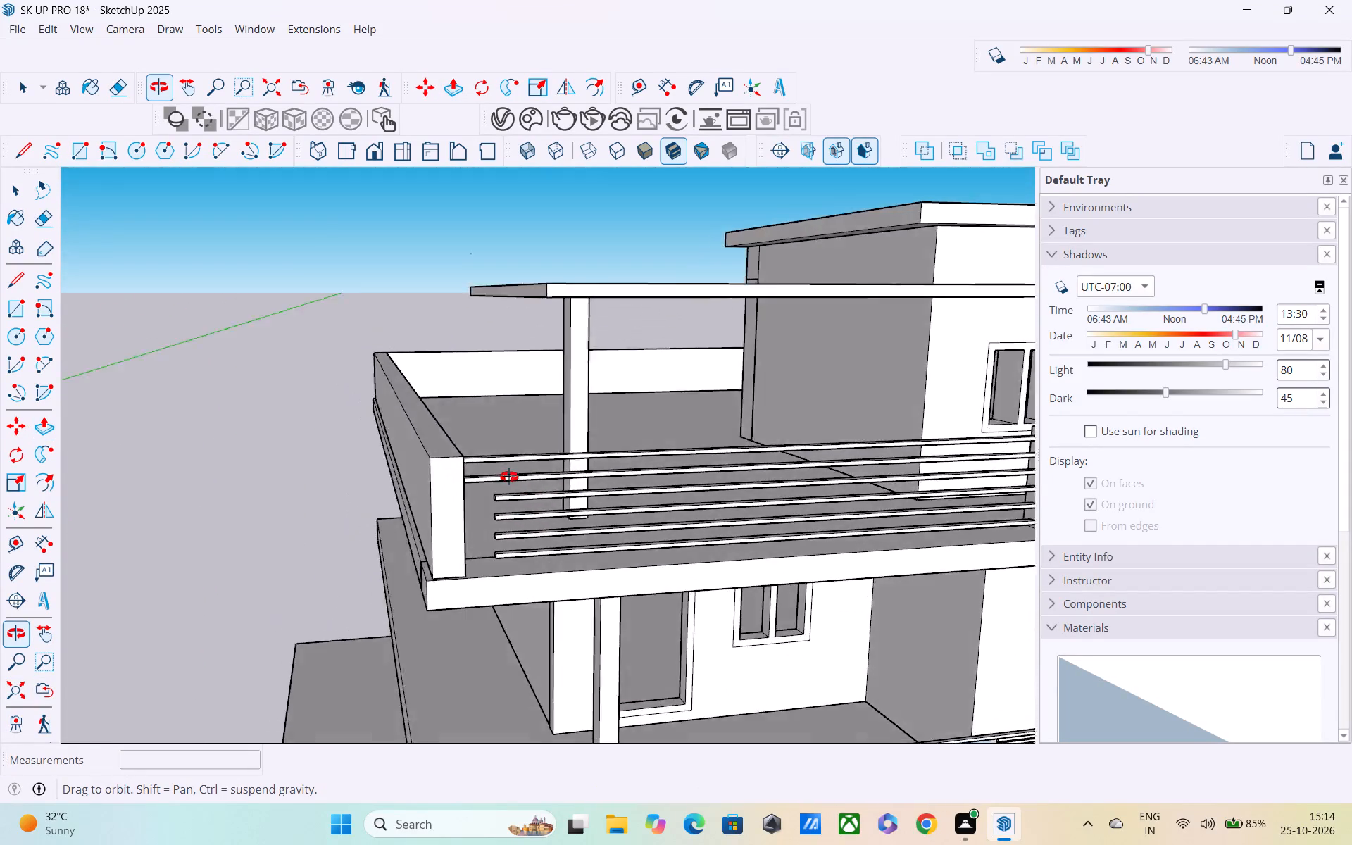
middle_click_drag(509, 477, 388, 430)
scroll(389, 431, "up", 15)
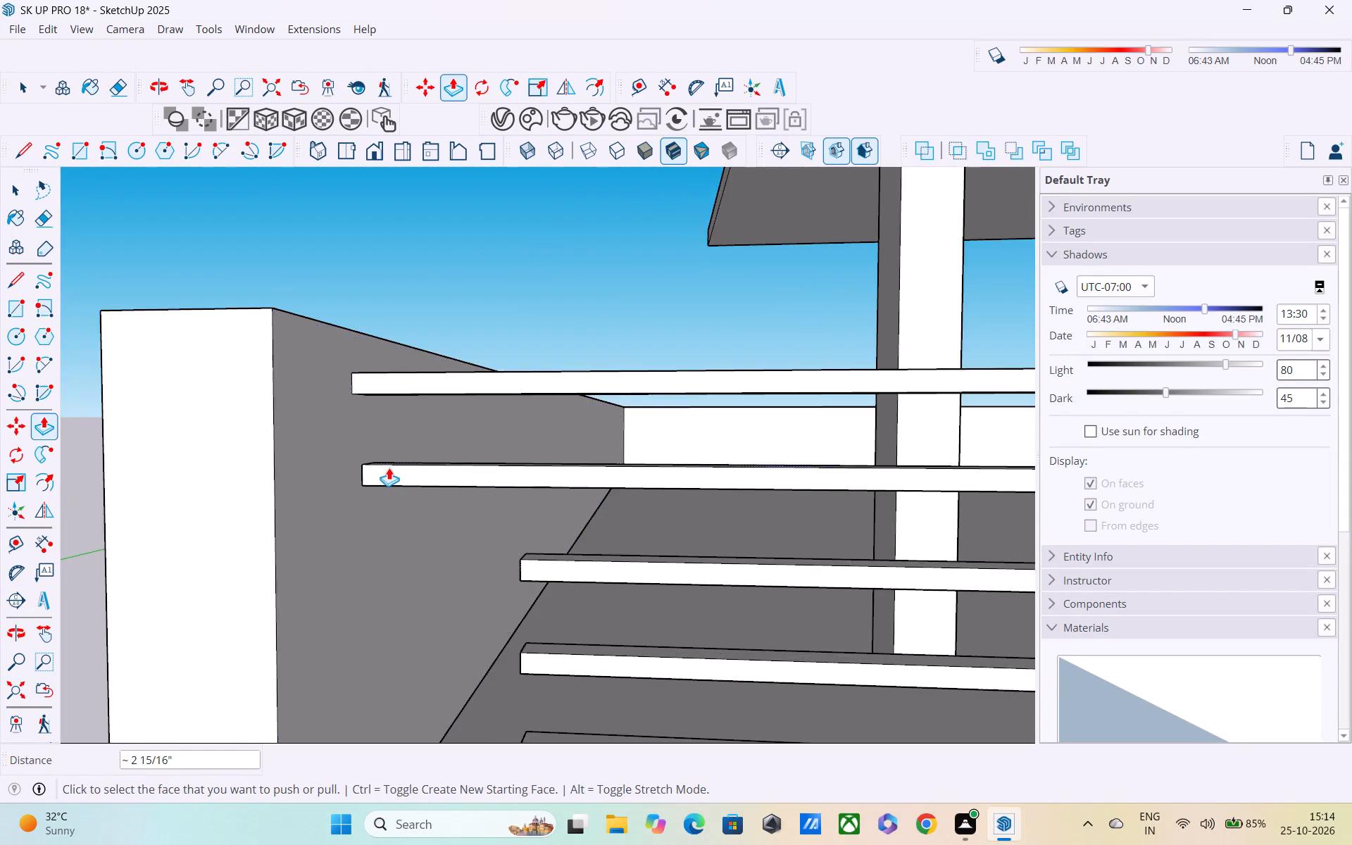
scroll(388, 468, "up", 4)
middle_click_drag(387, 451, 458, 363)
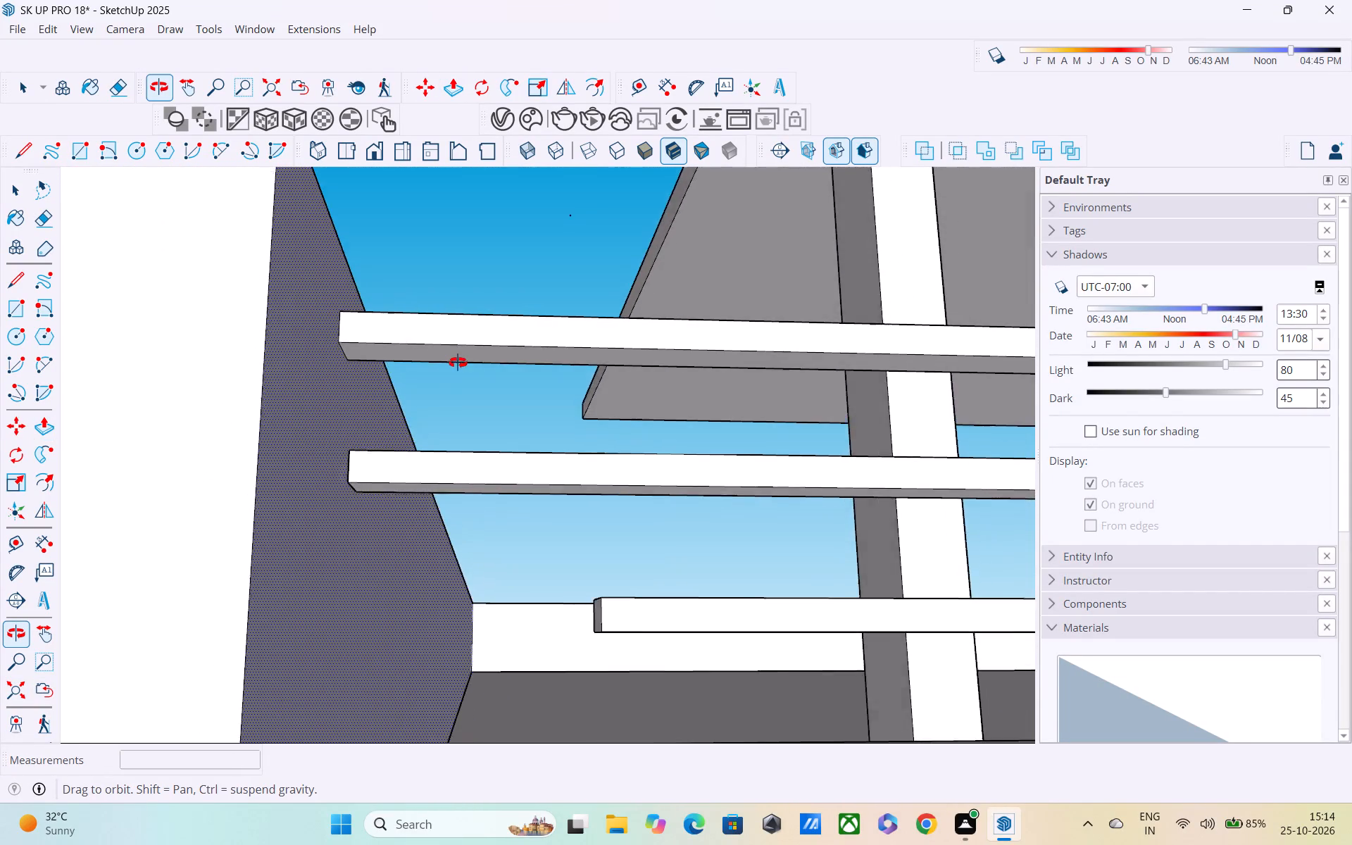
middle_click_drag(458, 363, 513, 368)
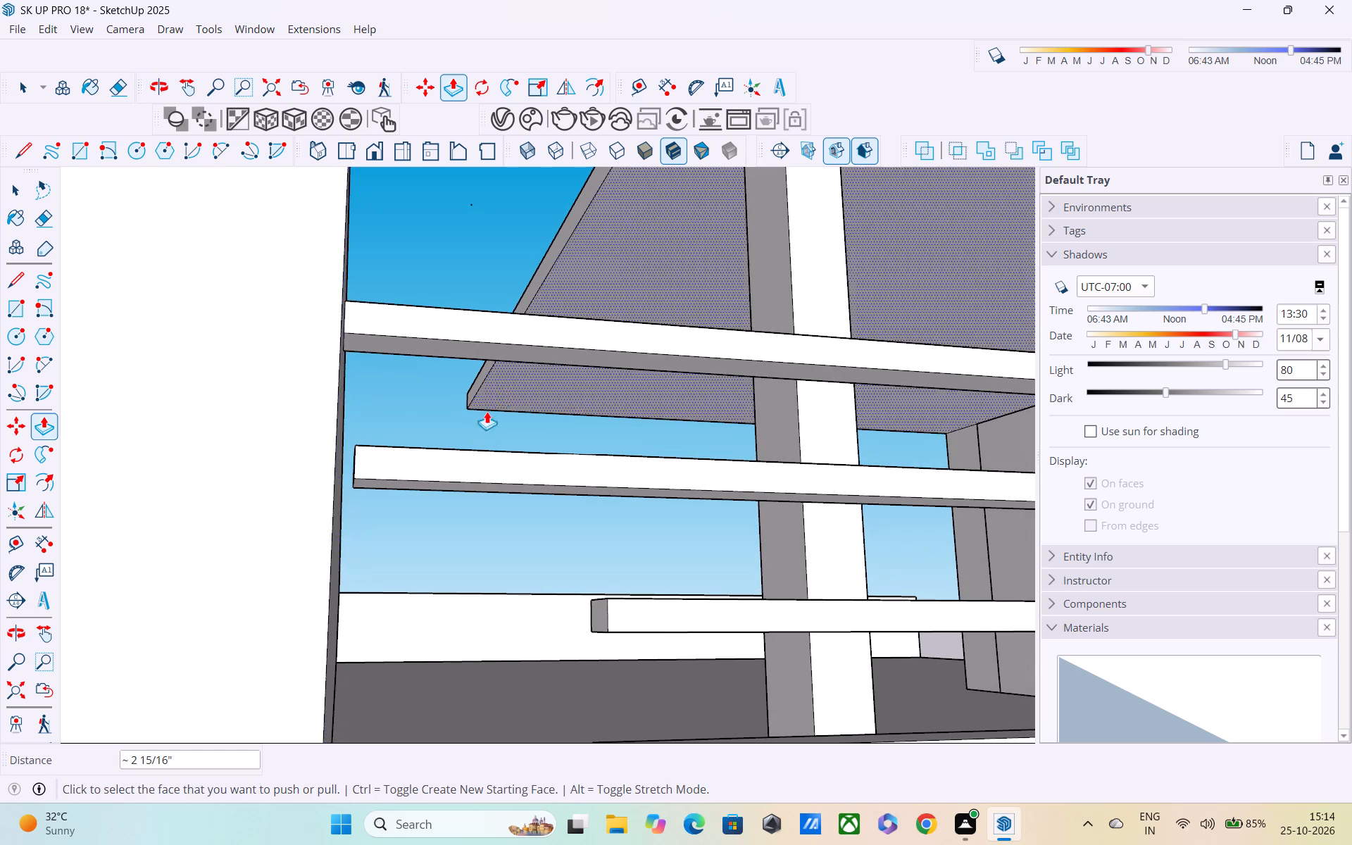
scroll(365, 456, "up", 7)
middle_click_drag(347, 467, 358, 467)
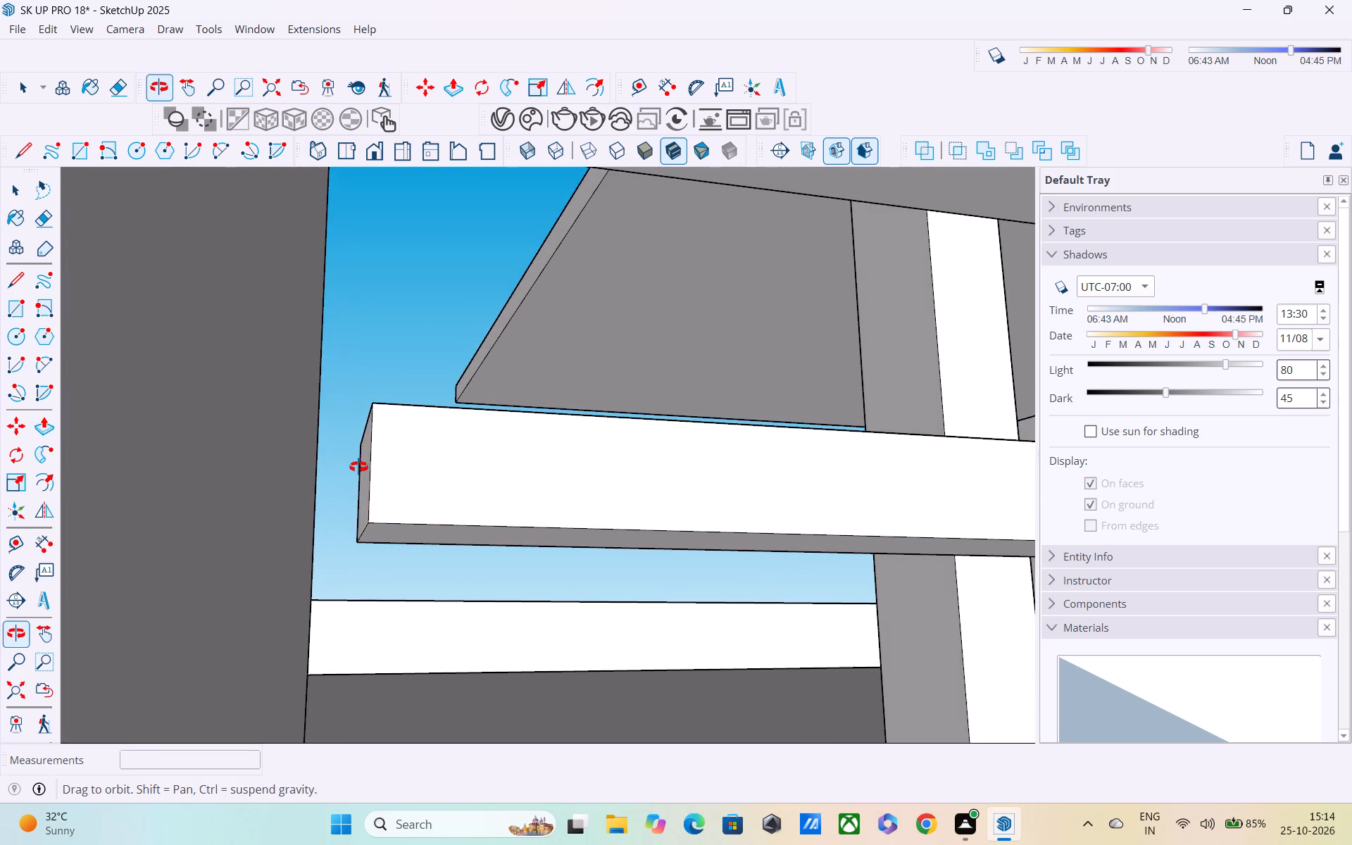
middle_click_drag(358, 467, 358, 465)
scroll(357, 465, "up", 3)
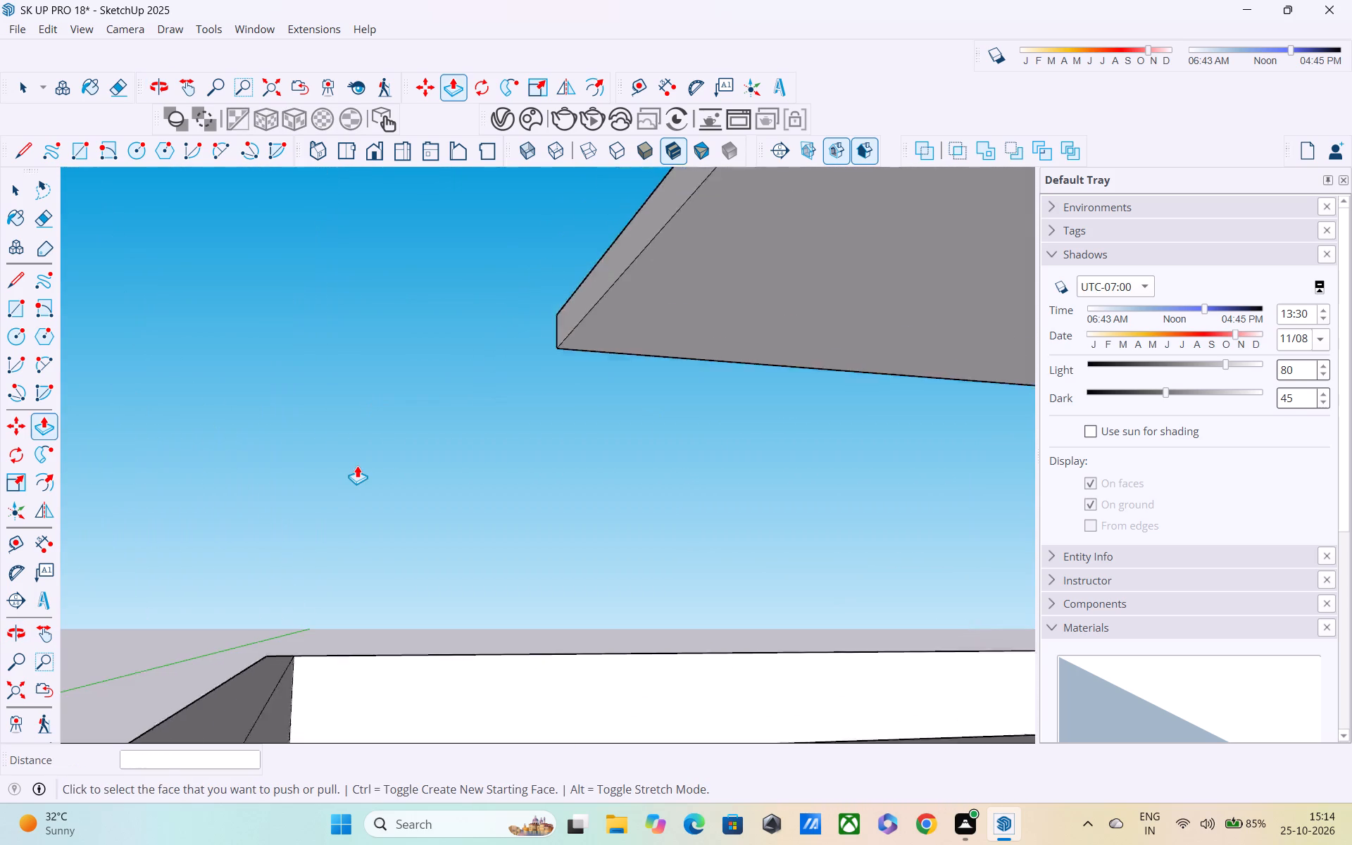
scroll(357, 465, "up", 1)
scroll(357, 465, "down", 6)
scroll(357, 467, "up", 3)
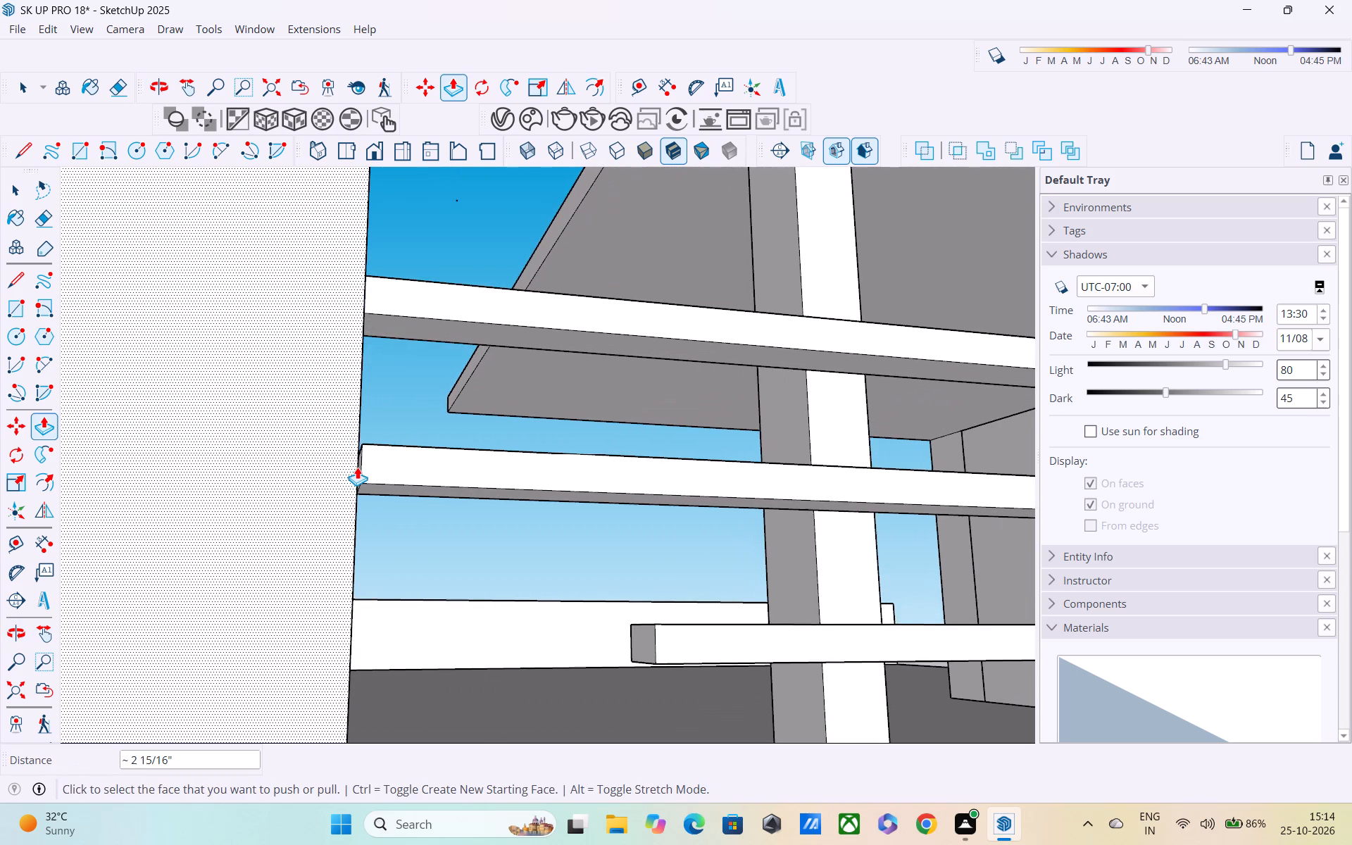
scroll(357, 467, "up", 3)
middle_click_drag(357, 467, 336, 473)
scroll(353, 471, "up", 4)
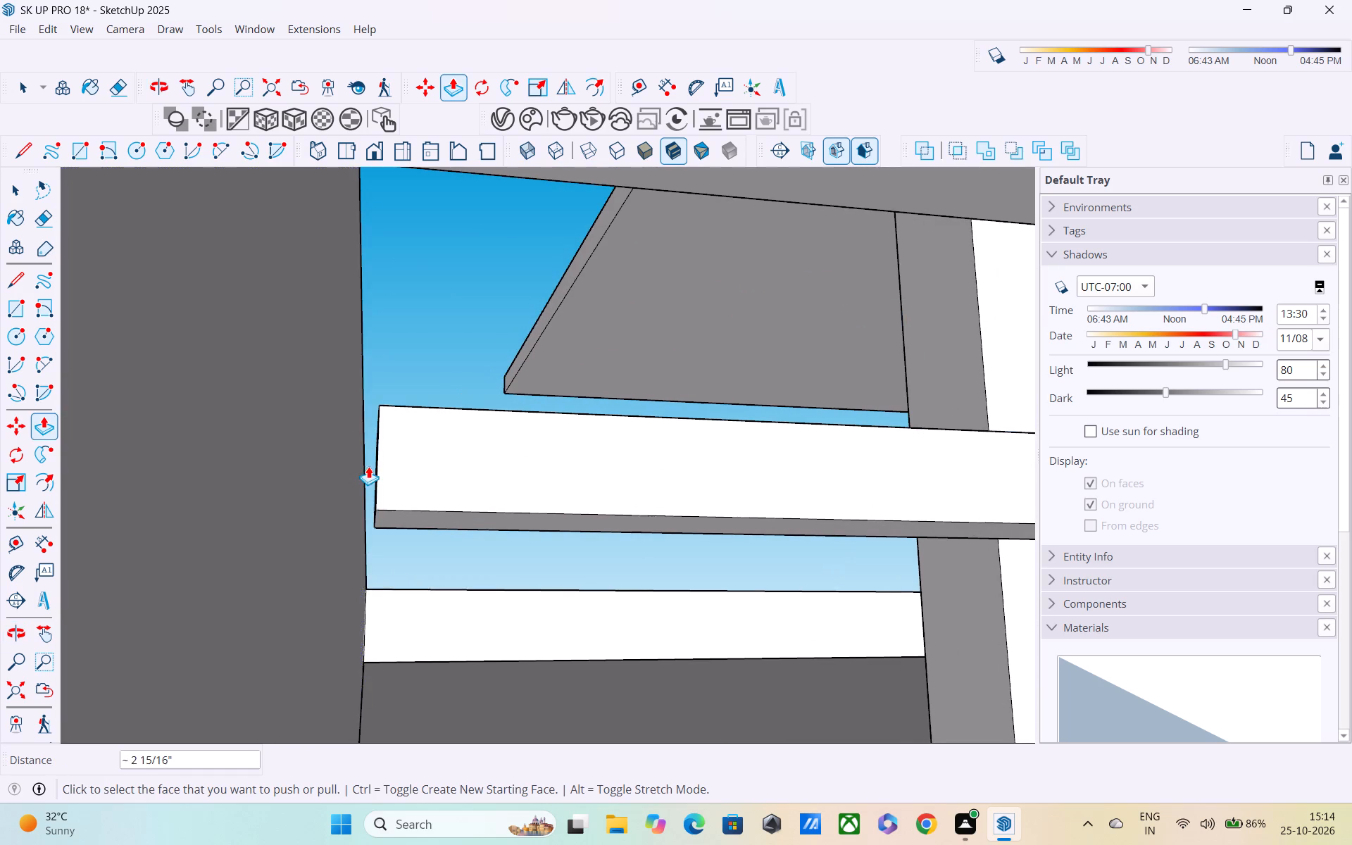
middle_click_drag(370, 466, 380, 465)
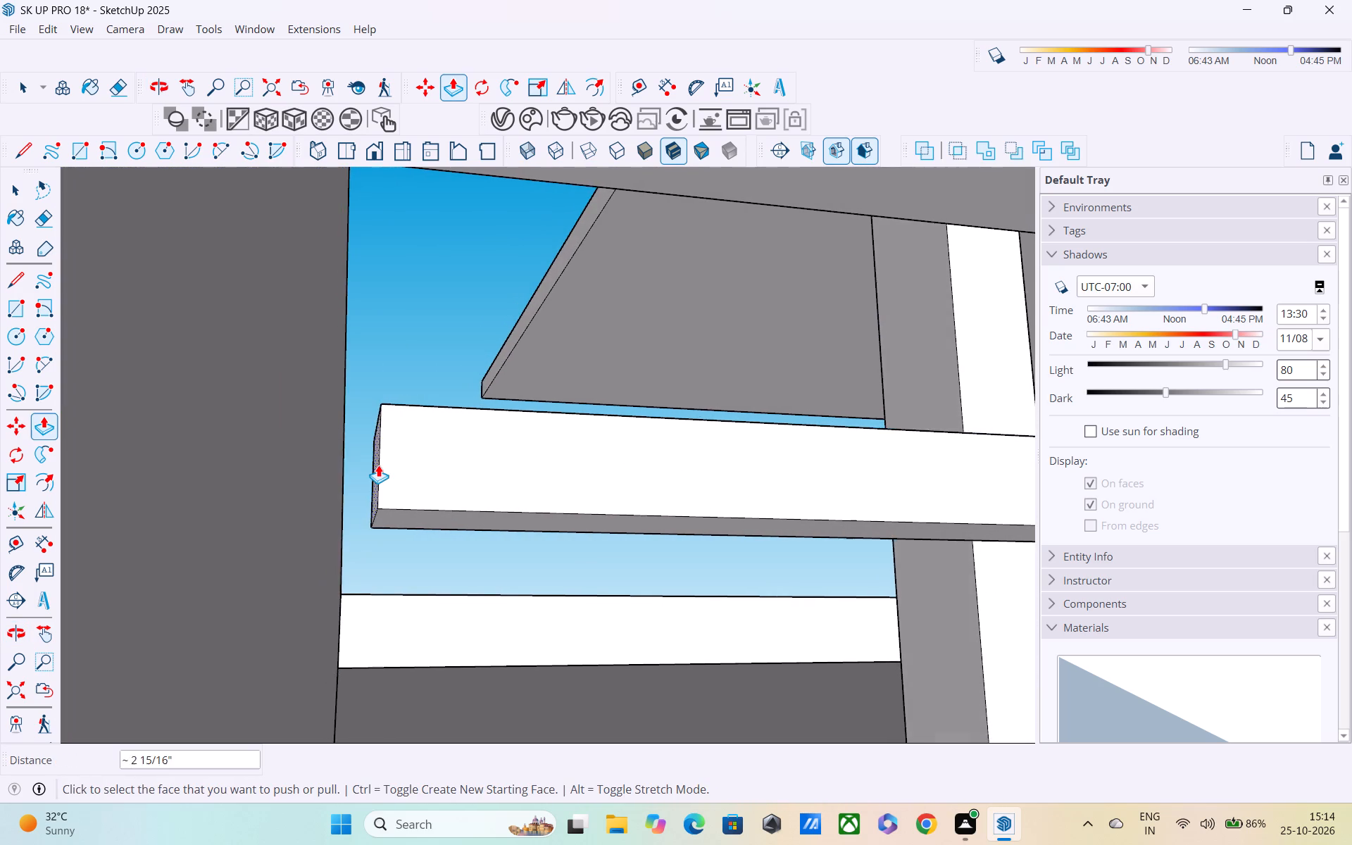
scroll(378, 465, "up", 4)
left_click(373, 456)
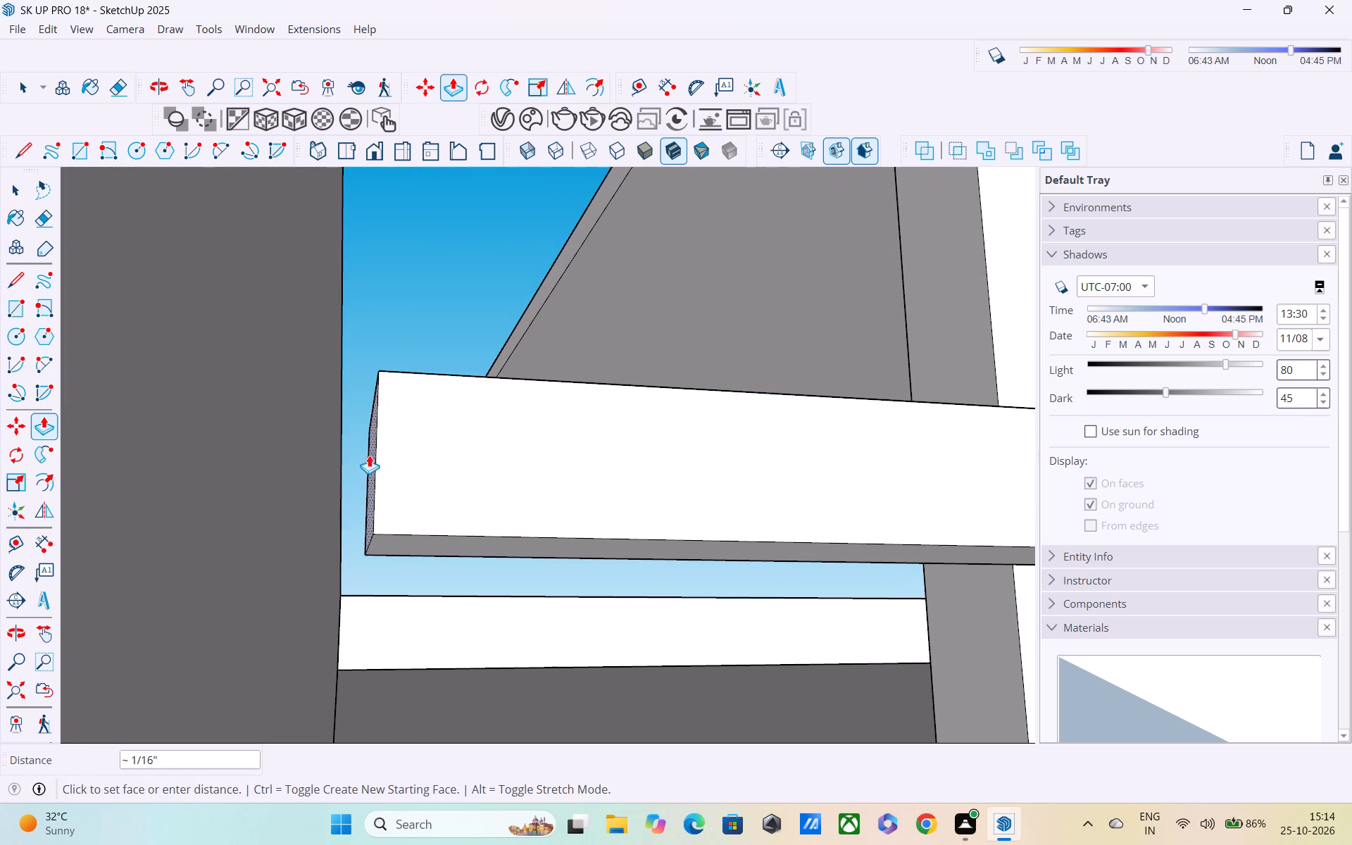
left_click(266, 480)
Push/Pull the third rail's free end about 1' 2 15/16" to the side parapet and repeat that distance on the fourth rail.
scroll(277, 473, "down", 6)
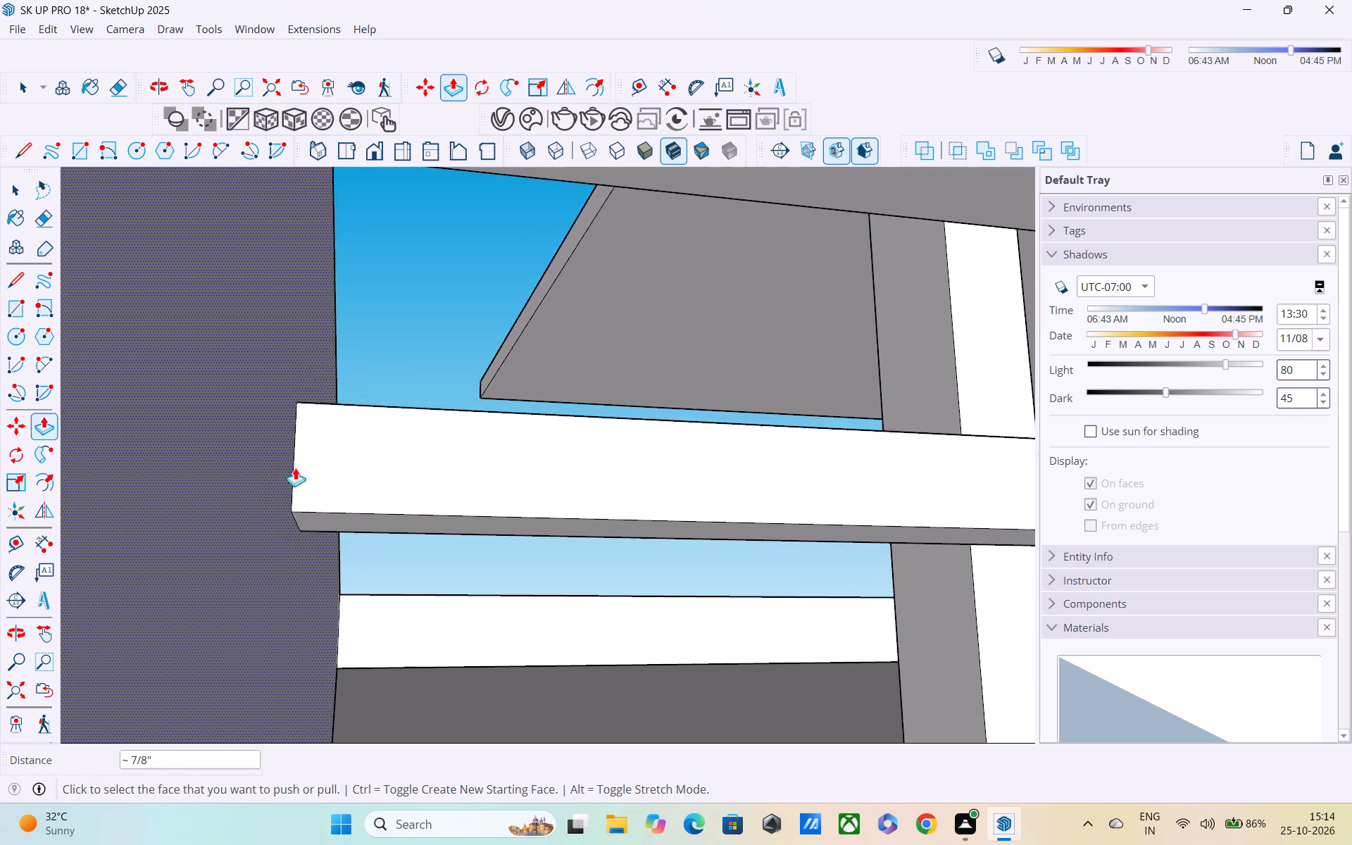
scroll(313, 454, "down", 11)
middle_click_drag(418, 481, 395, 364)
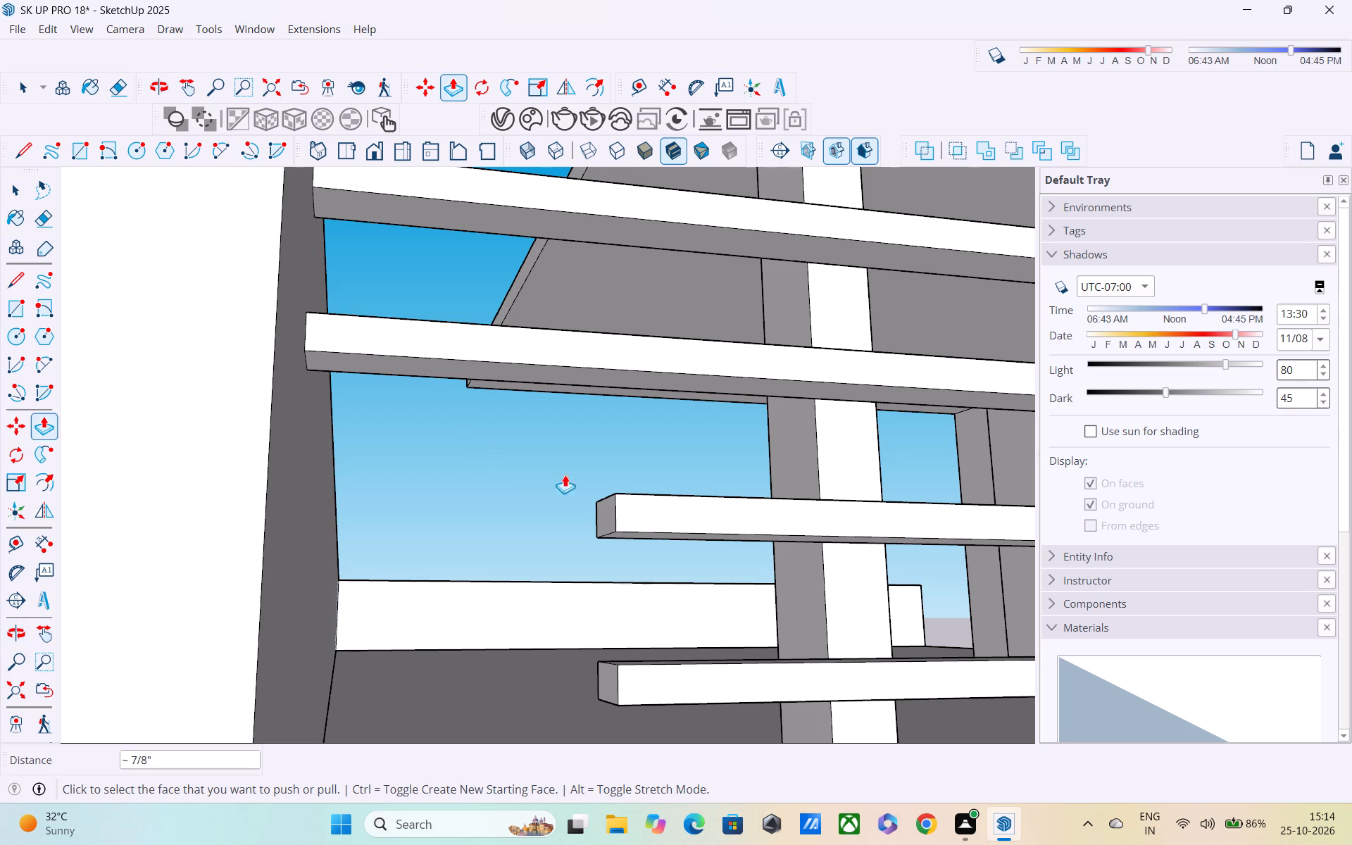
left_click(604, 508)
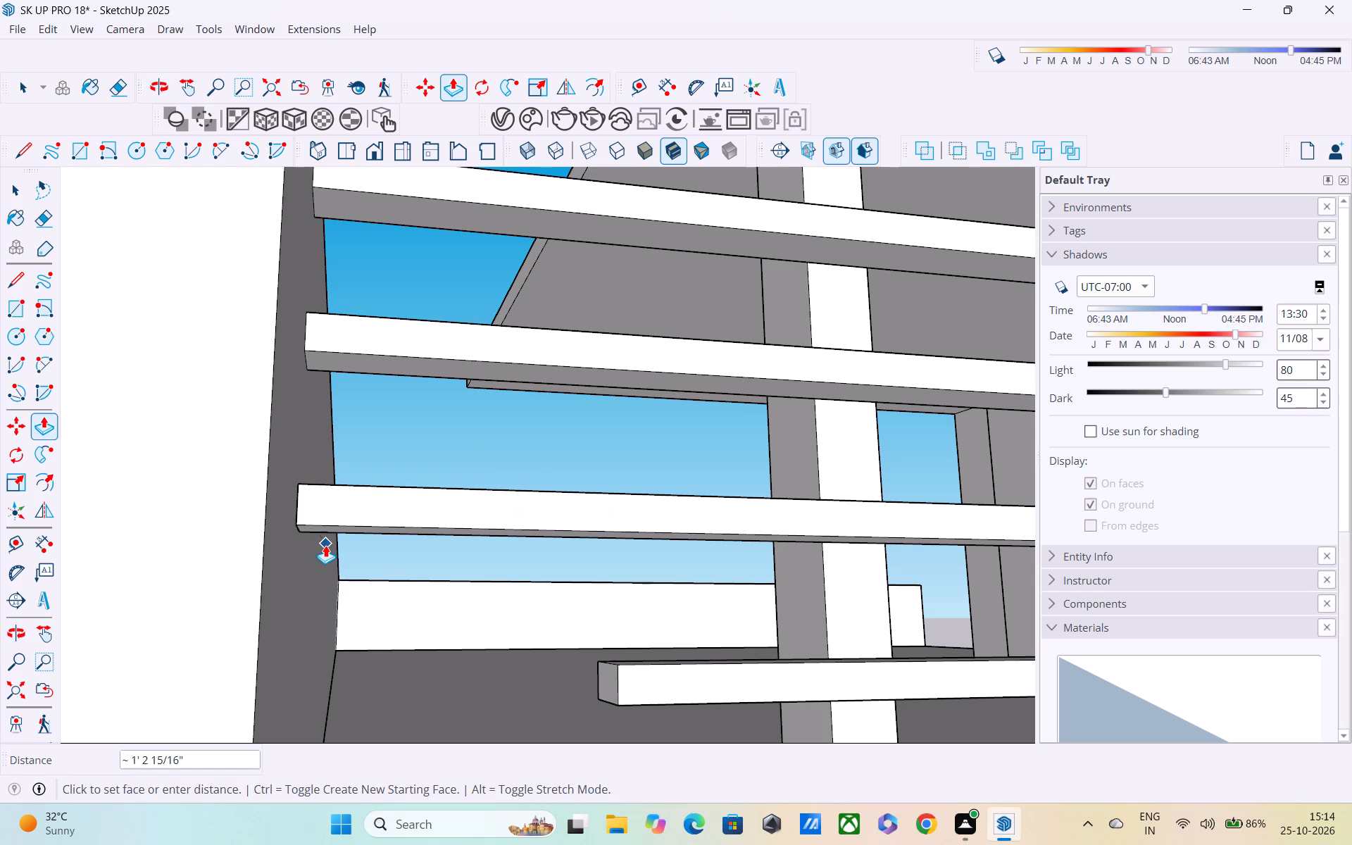
left_click(325, 545)
double_click(608, 679)
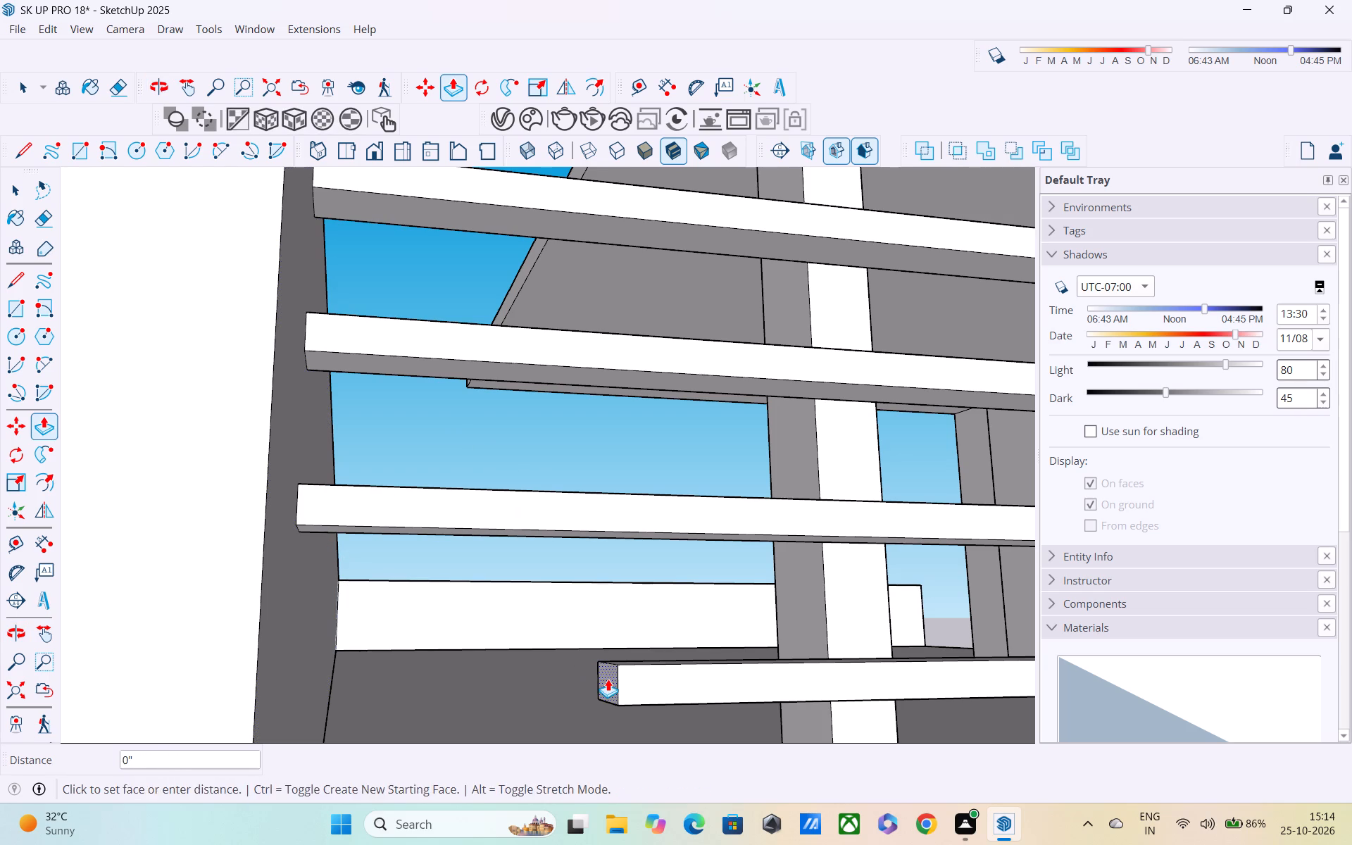
Extend the fifth and sixth terrace rails to the side parapet by repeating the last Push/Pull distance on their free ends.
scroll(525, 605, "down", 12)
scroll(506, 566, "up", 1)
middle_click_drag(506, 566, 480, 580)
scroll(537, 599, "up", 4)
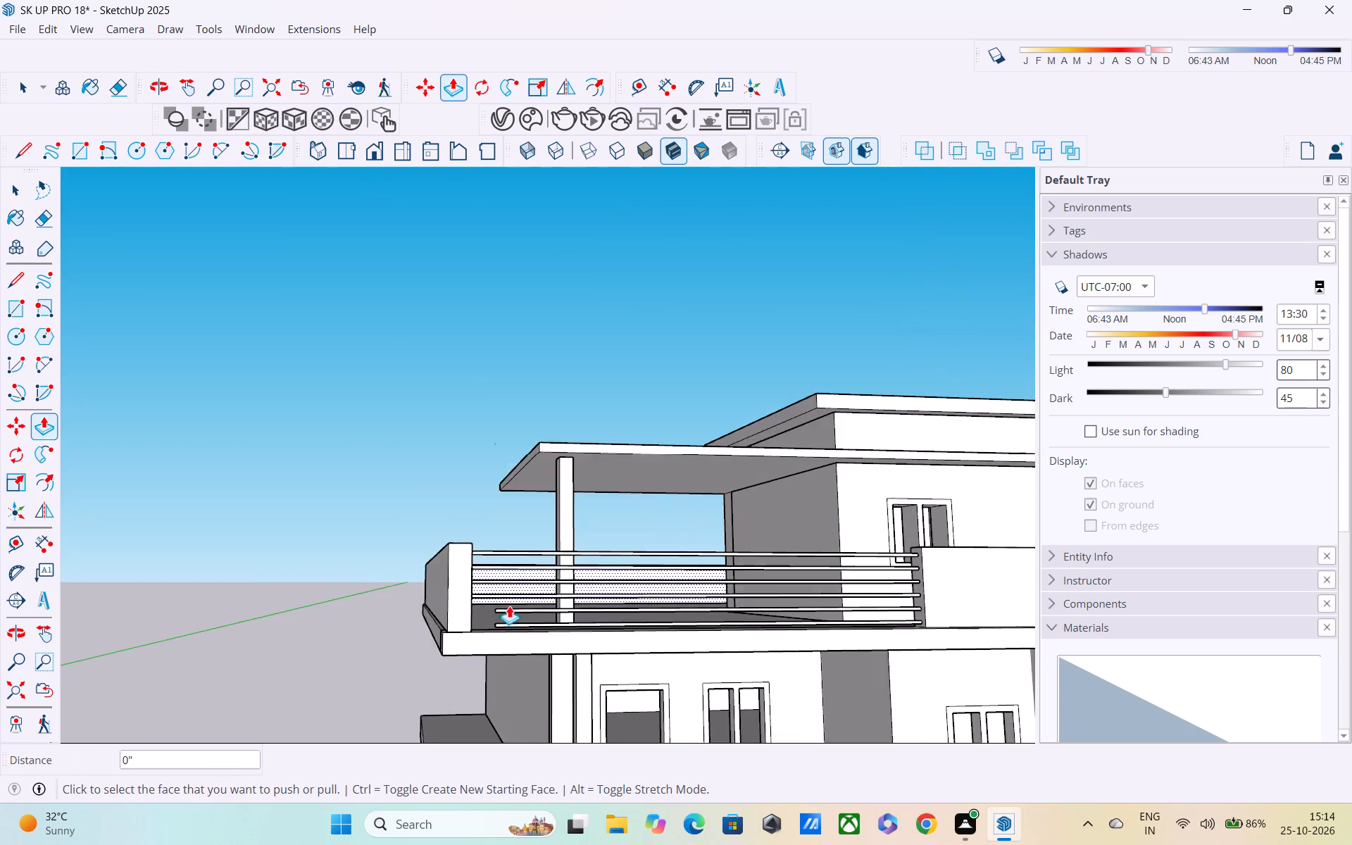
scroll(509, 606, "up", 7)
middle_click_drag(482, 601, 489, 589)
scroll(489, 589, "down", 5)
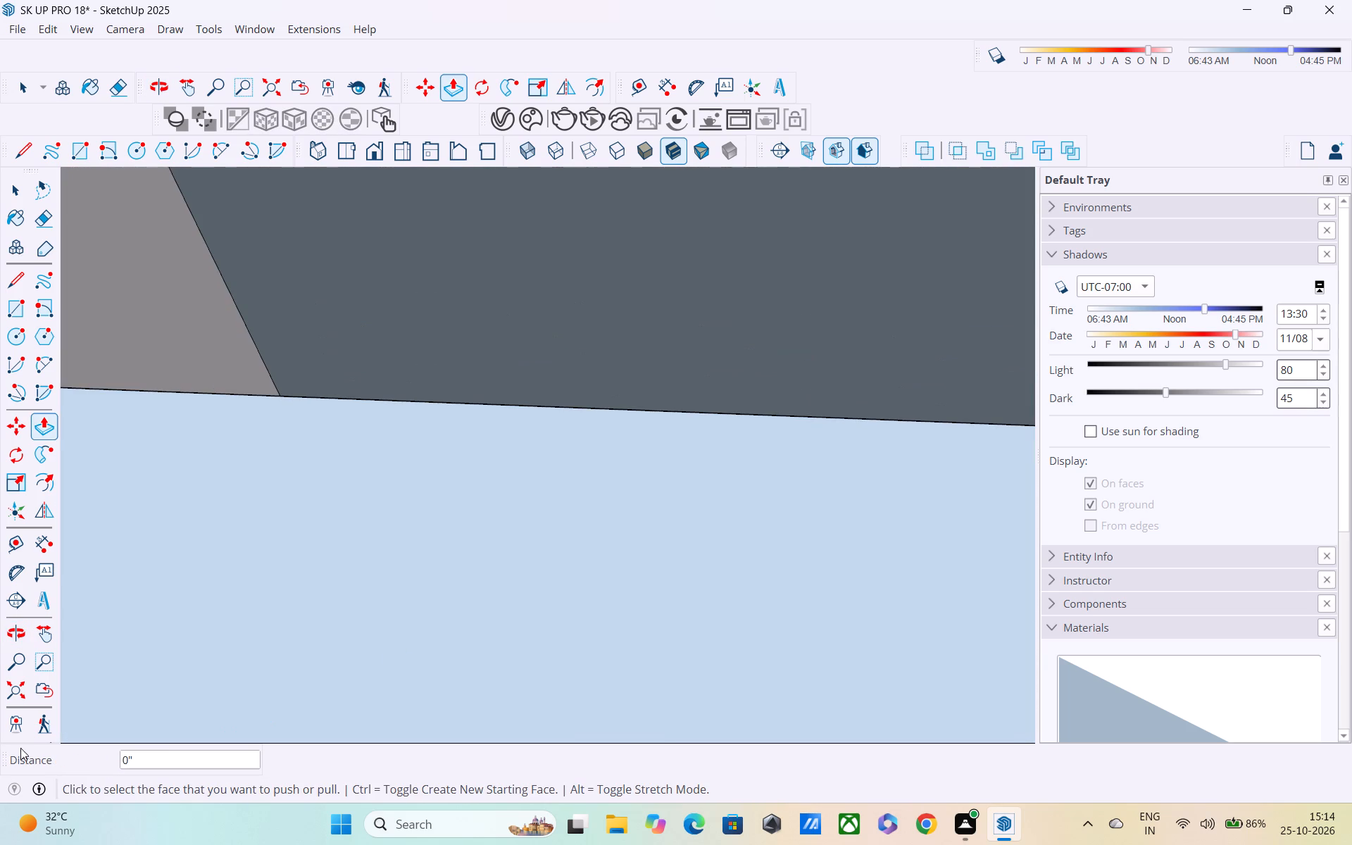
left_click(11, 691)
middle_click_drag(876, 504, 693, 572, "shift")
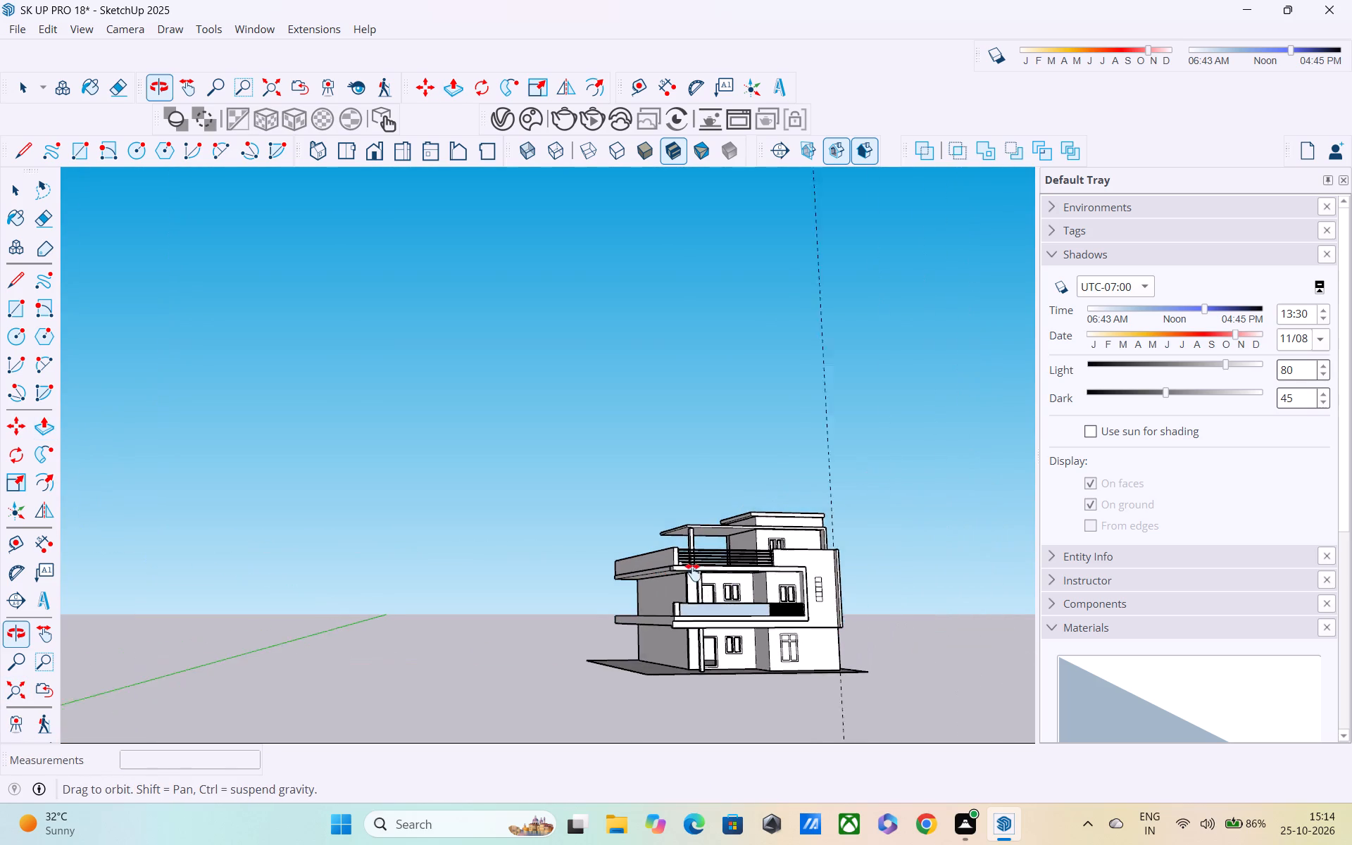
middle_click_drag(693, 572, 685, 570, "shift")
scroll(694, 552, "up", 5)
scroll(634, 555, "up", 3)
middle_click_drag(656, 540, 596, 653, "shift")
scroll(750, 610, "up", 2)
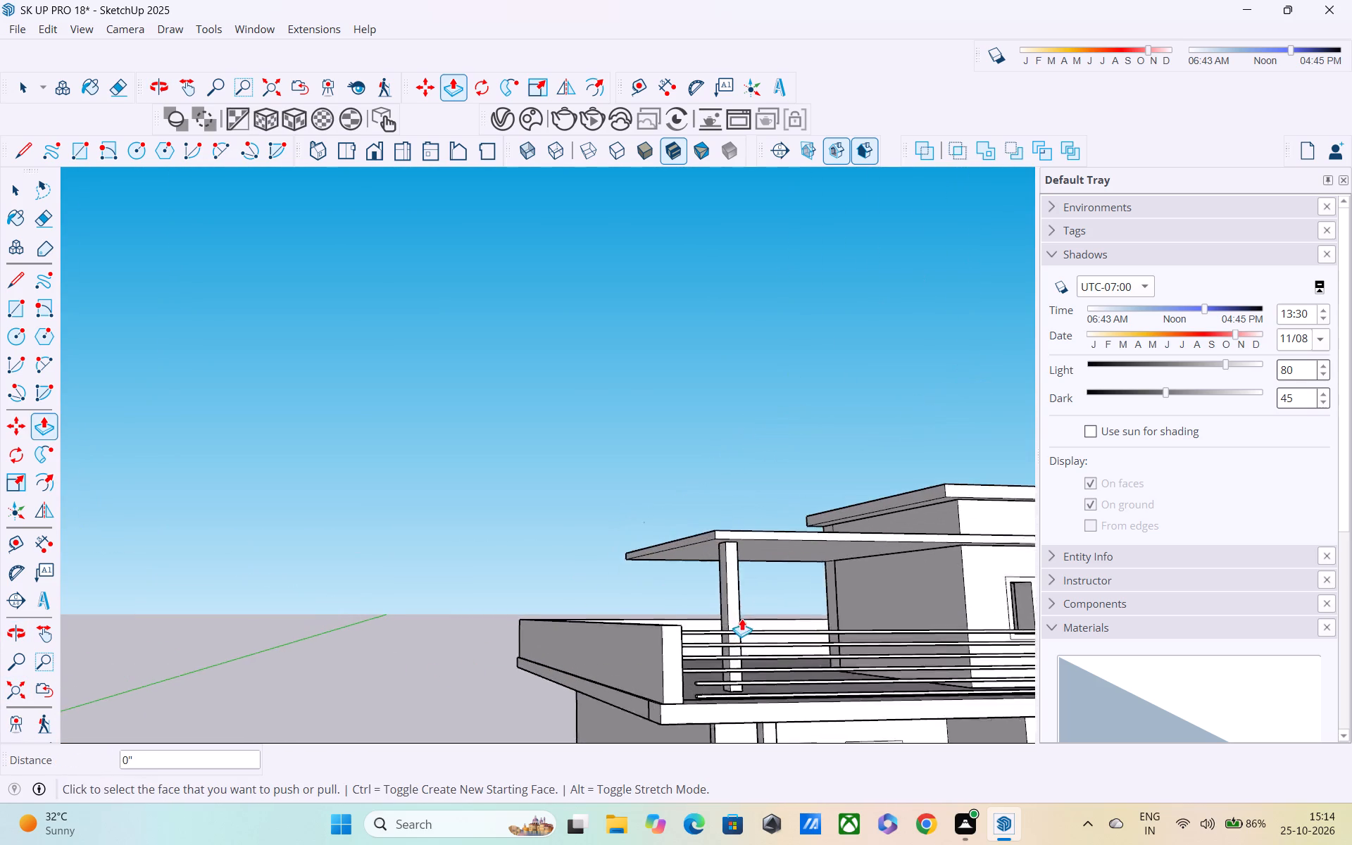
scroll(741, 618, "up", 5)
middle_click_drag(694, 678, 670, 633)
scroll(670, 658, "up", 6)
middle_click_drag(678, 658, 678, 649, "shift")
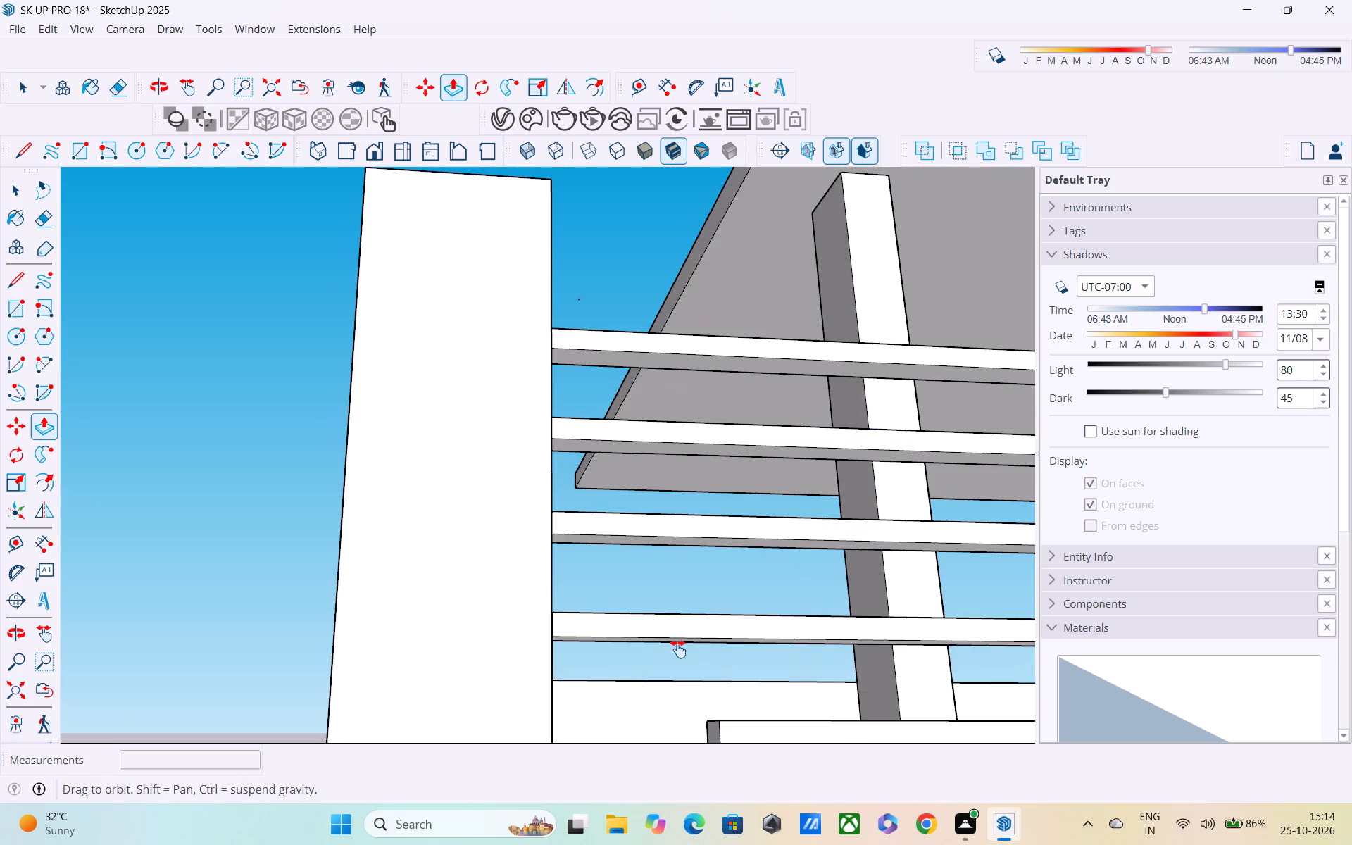
middle_click_drag(678, 649, 649, 468, "shift")
scroll(676, 539, "up", 3)
scroll(682, 544, "down", 3)
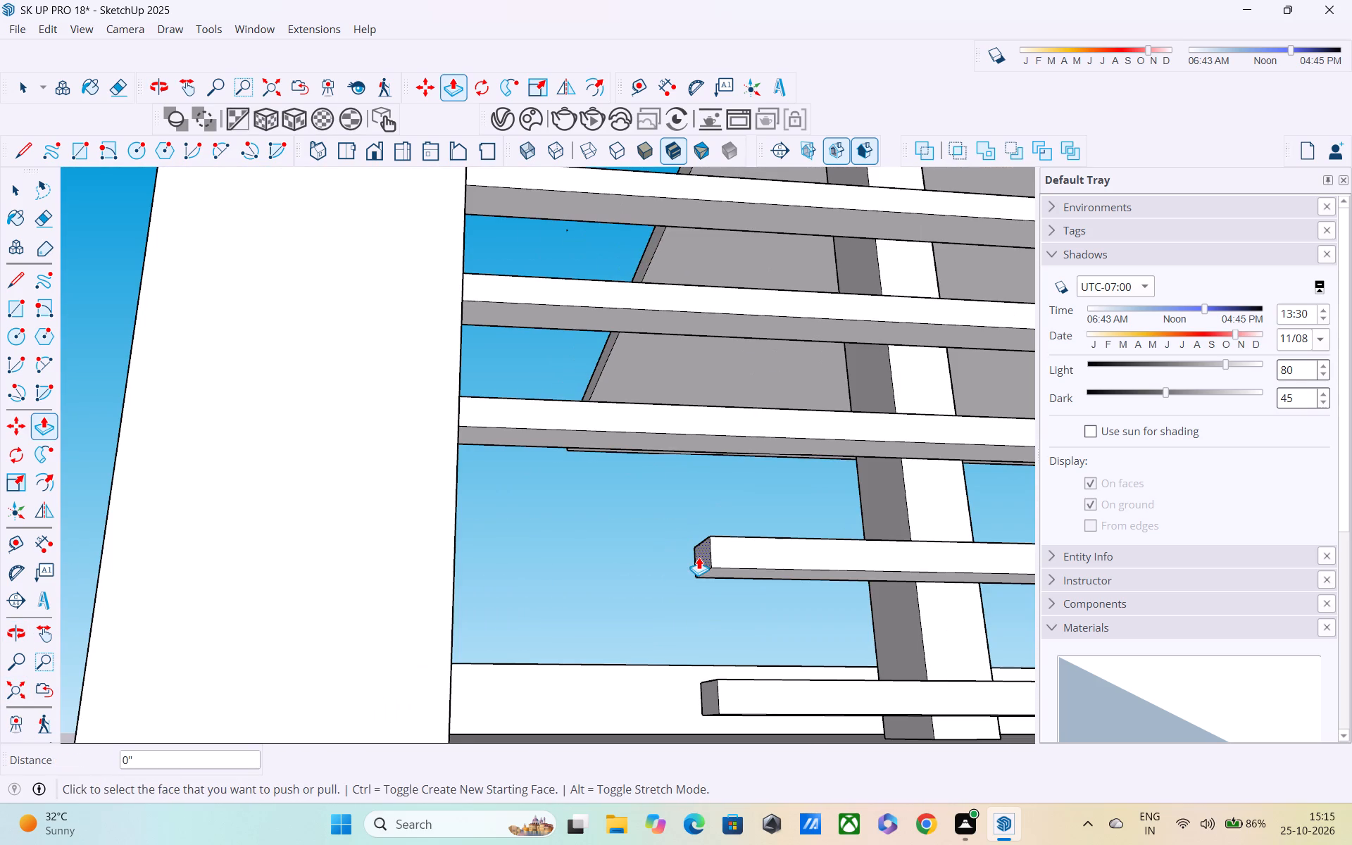
double_click(699, 557)
double_click(708, 696)
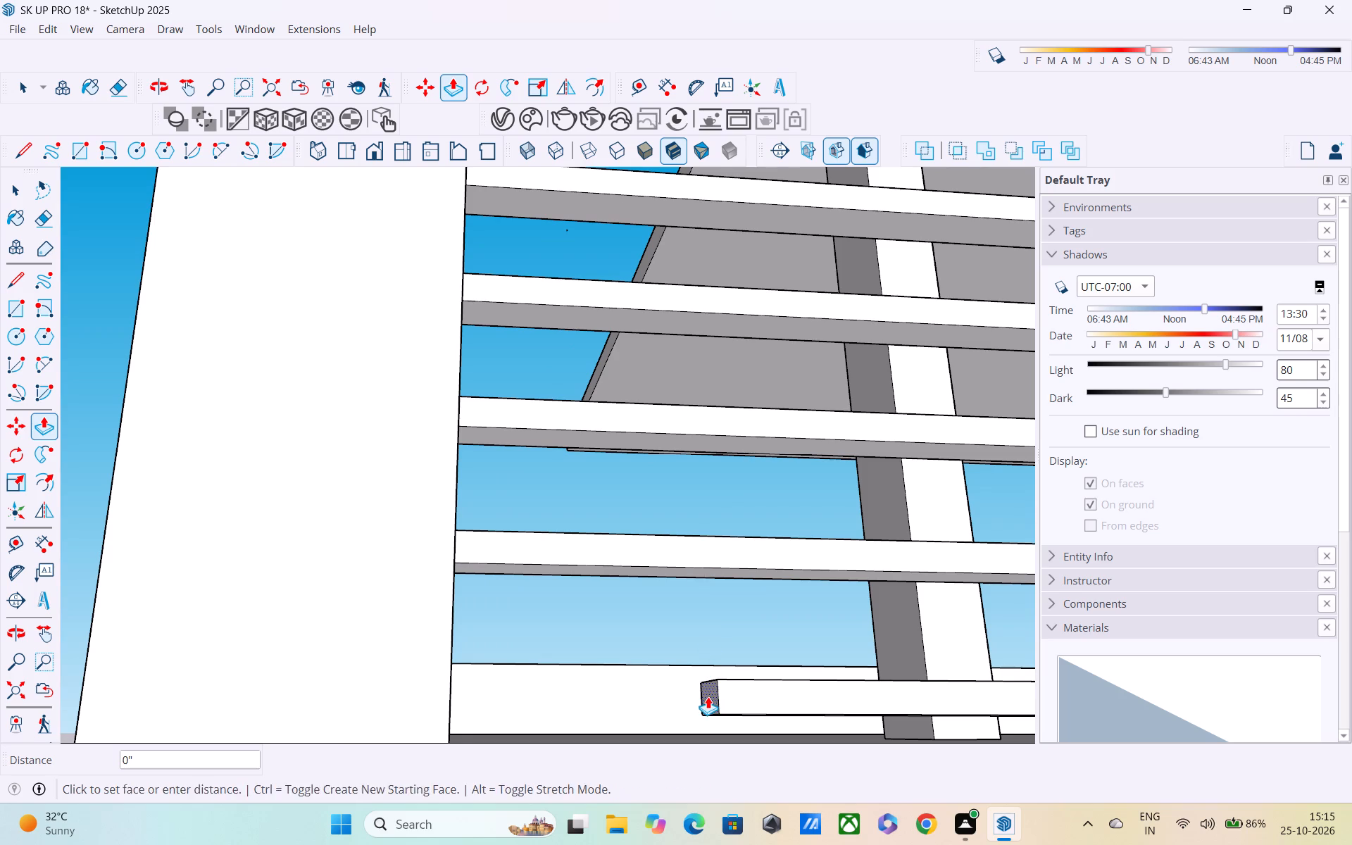
Examine the upper-terrace railing and the house's front elevation from several angles.
scroll(703, 681, "down", 13)
scroll(720, 587, "down", 3)
middle_click_drag(720, 587, 641, 646)
scroll(640, 647, "down", 1)
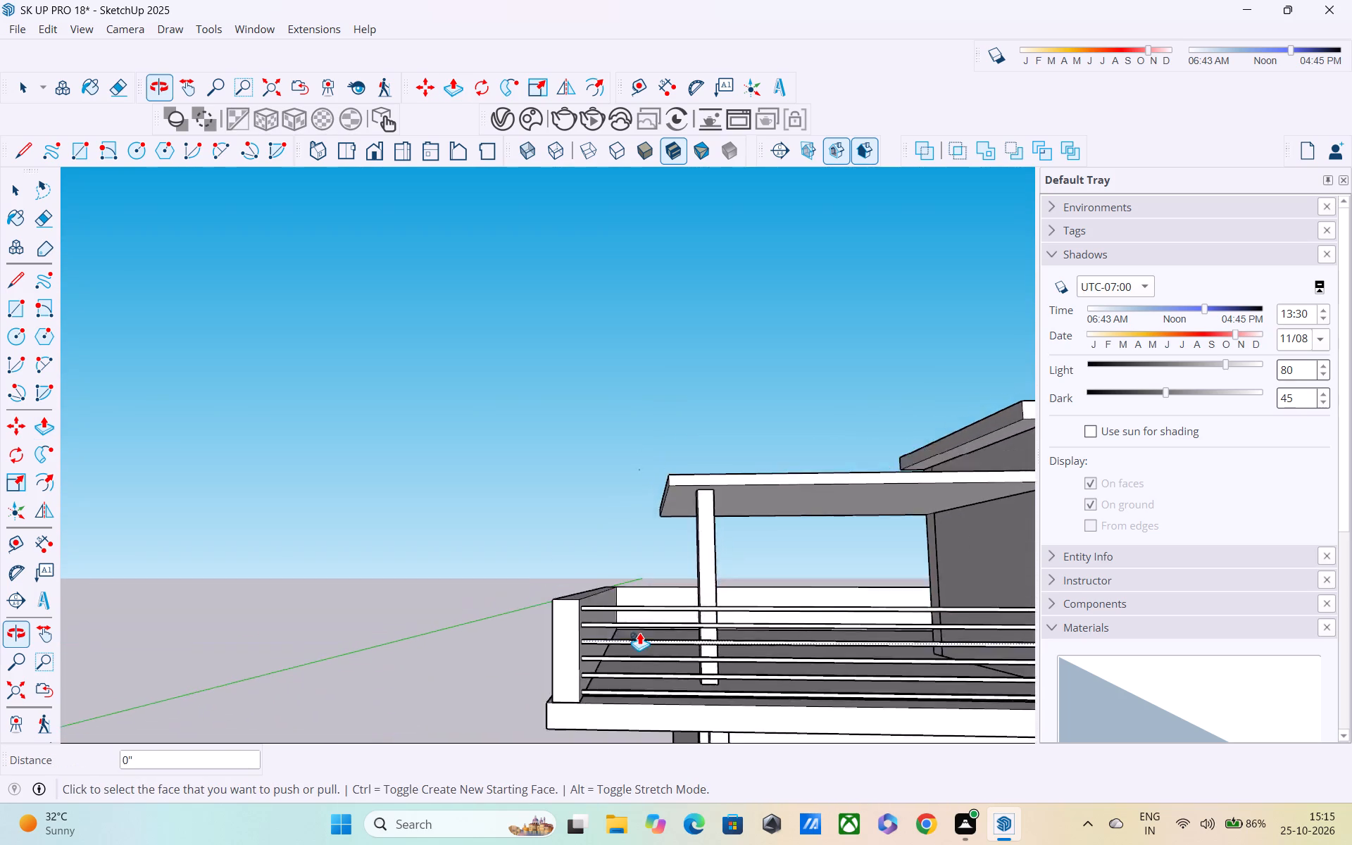
scroll(641, 621, "up", 1)
scroll(641, 621, "down", 12)
middle_click_drag(737, 622, 615, 587)
scroll(696, 612, "down", 4)
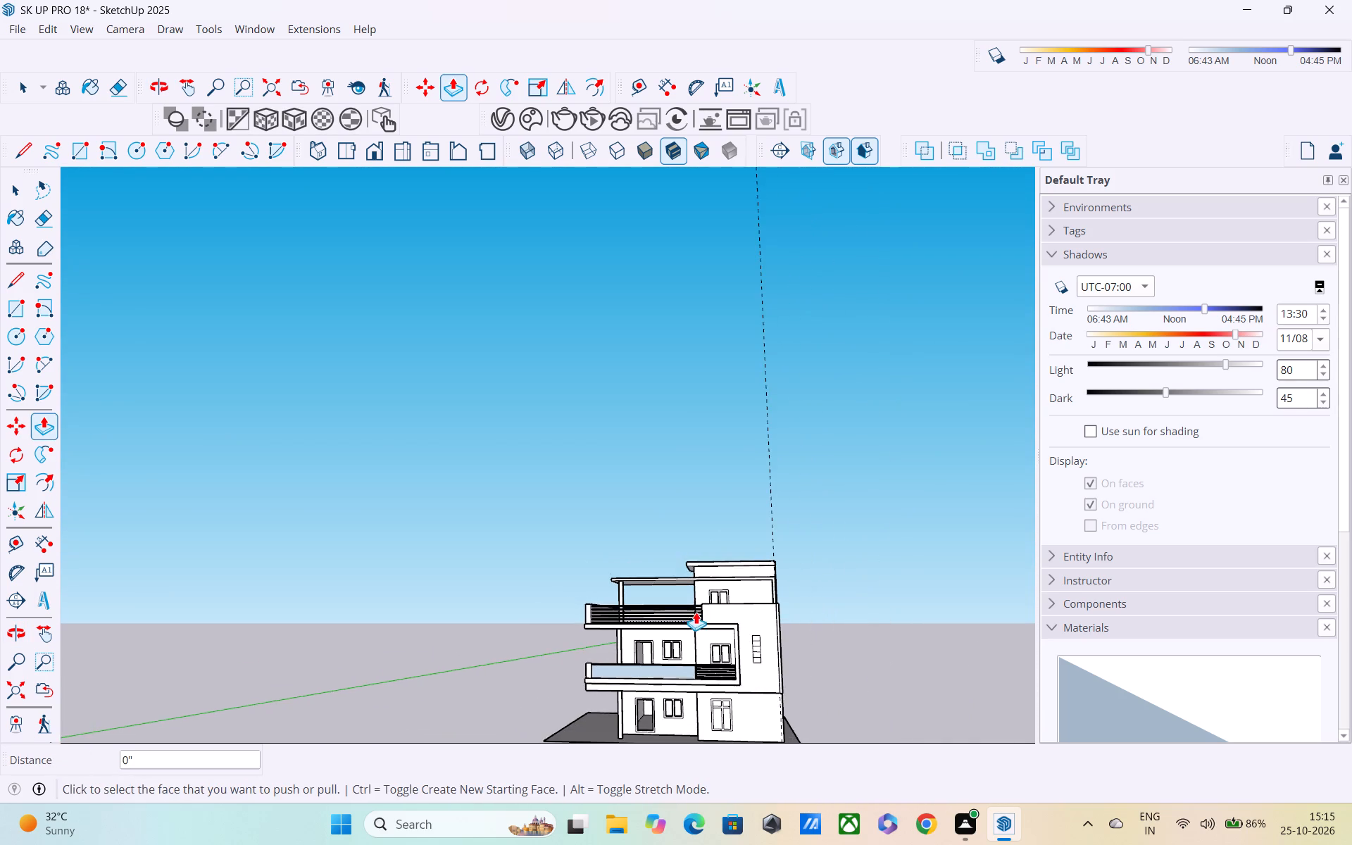
middle_click_drag(696, 614, 679, 670)
scroll(760, 554, "up", 10)
middle_click_drag(733, 594, 740, 559)
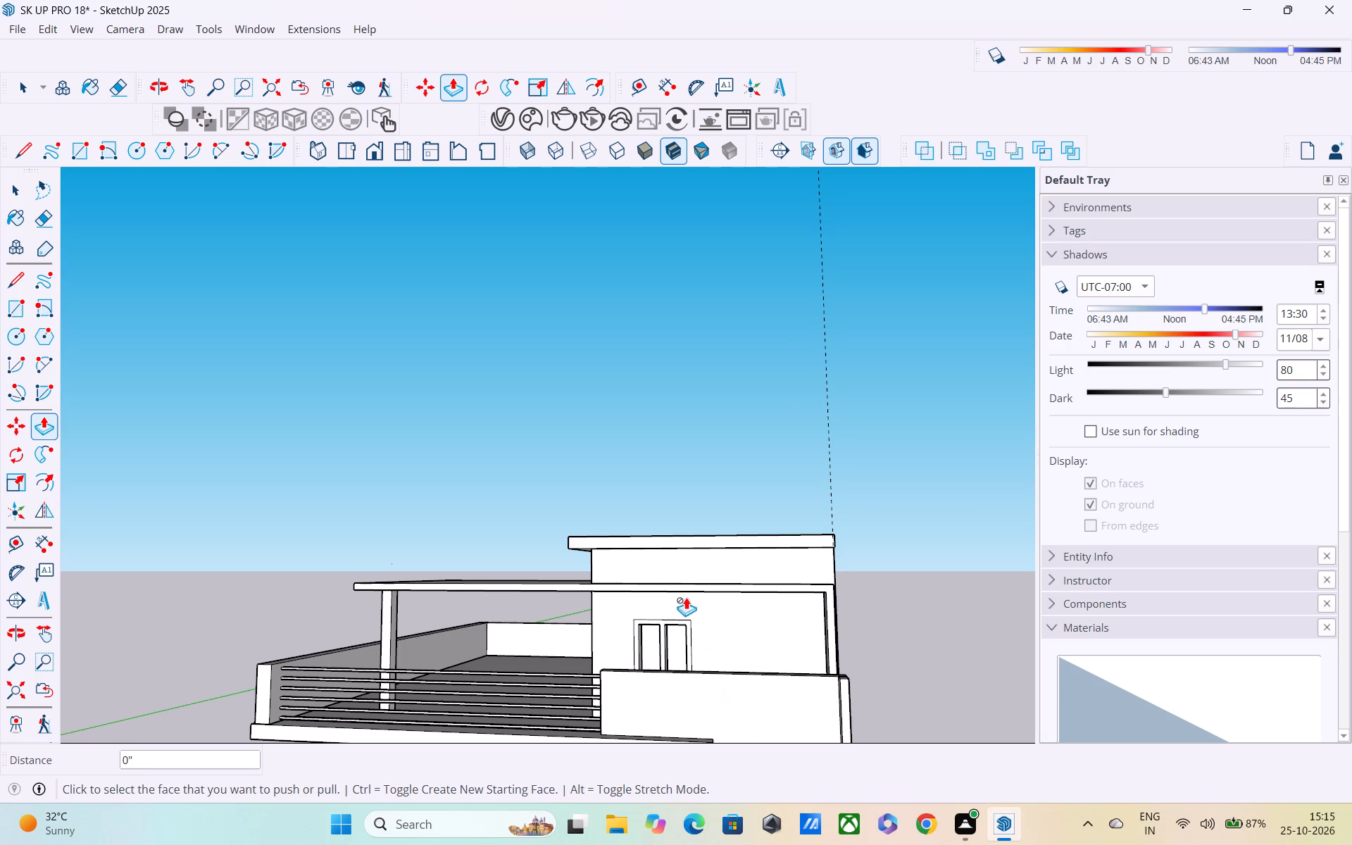
scroll(683, 596, "down", 3)
middle_click_drag(603, 618, 589, 560)
scroll(586, 589, "down", 6)
middle_click_drag(587, 601, 512, 706)
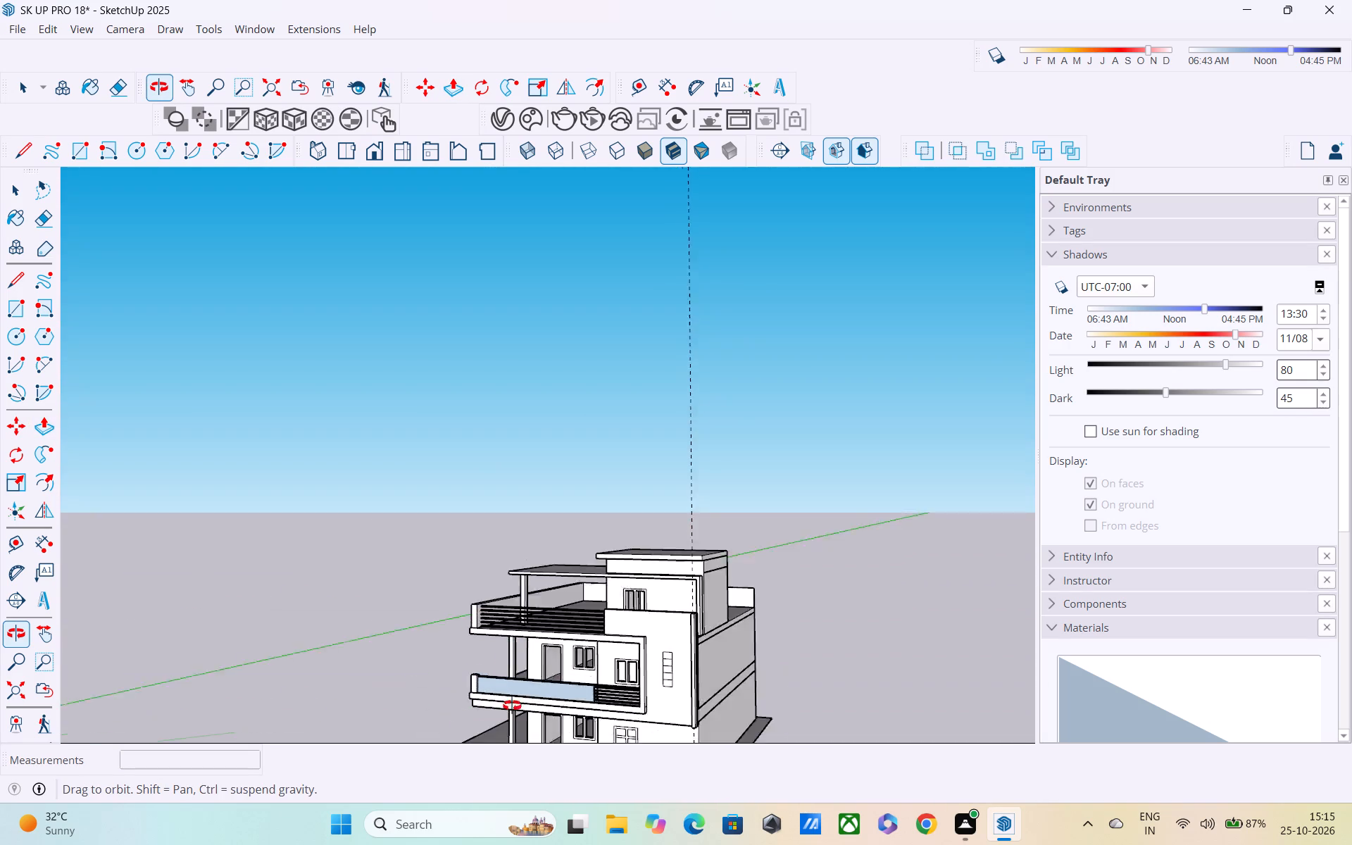
middle_click_drag(512, 706, 713, 665)
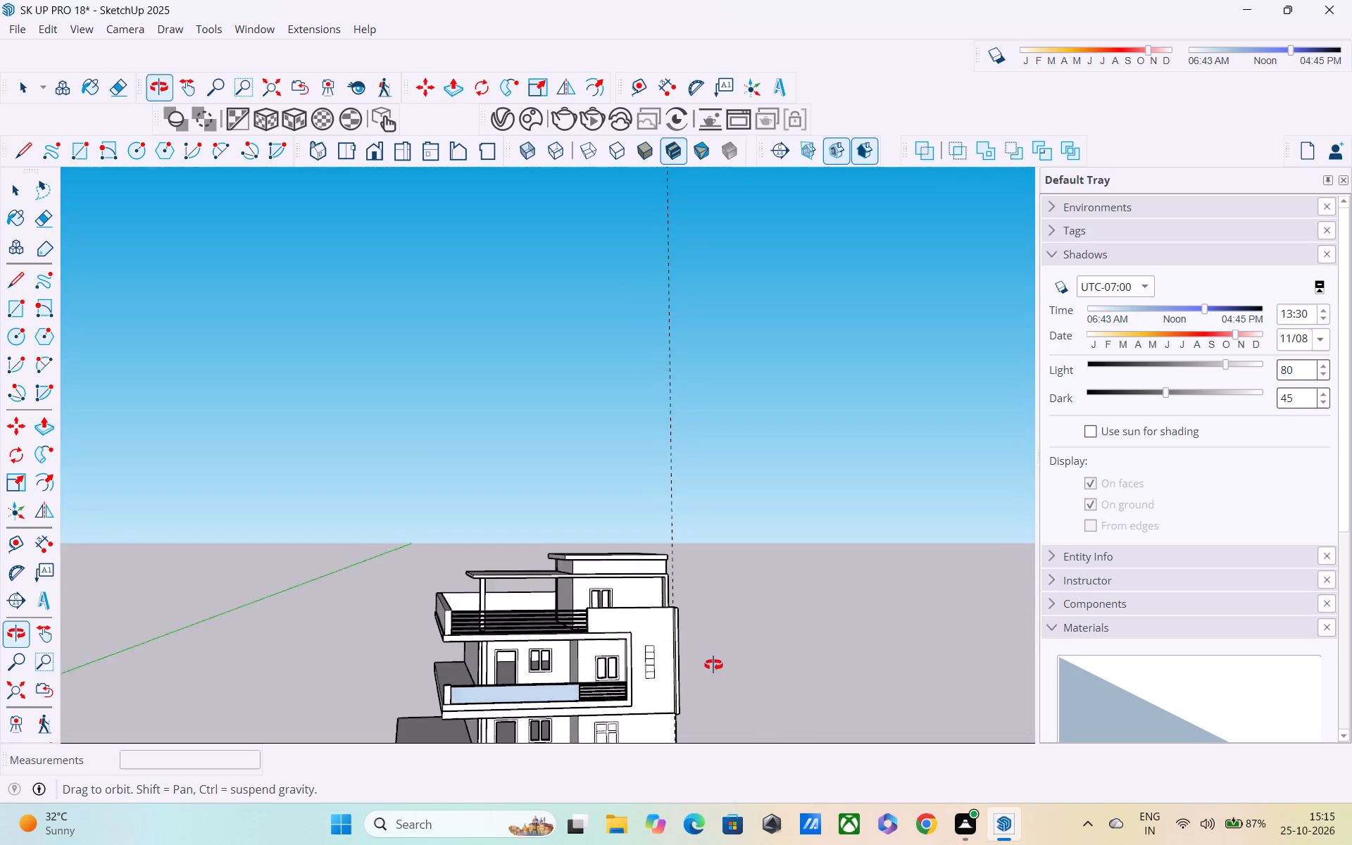
middle_click_drag(713, 665, 715, 649)
scroll(722, 622, "down", 3)
middle_click_drag(722, 622, 672, 673)
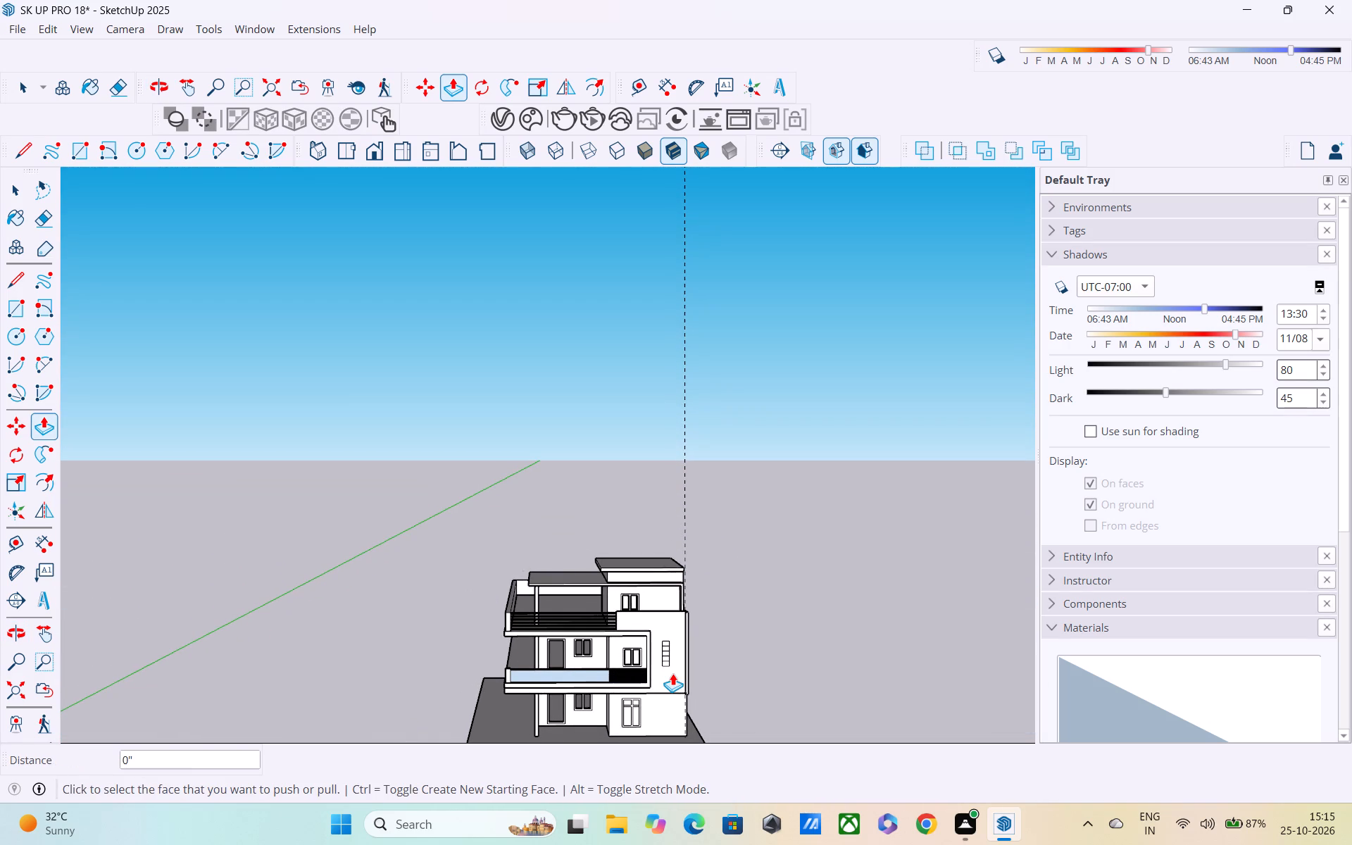
scroll(672, 649, "down", 1)
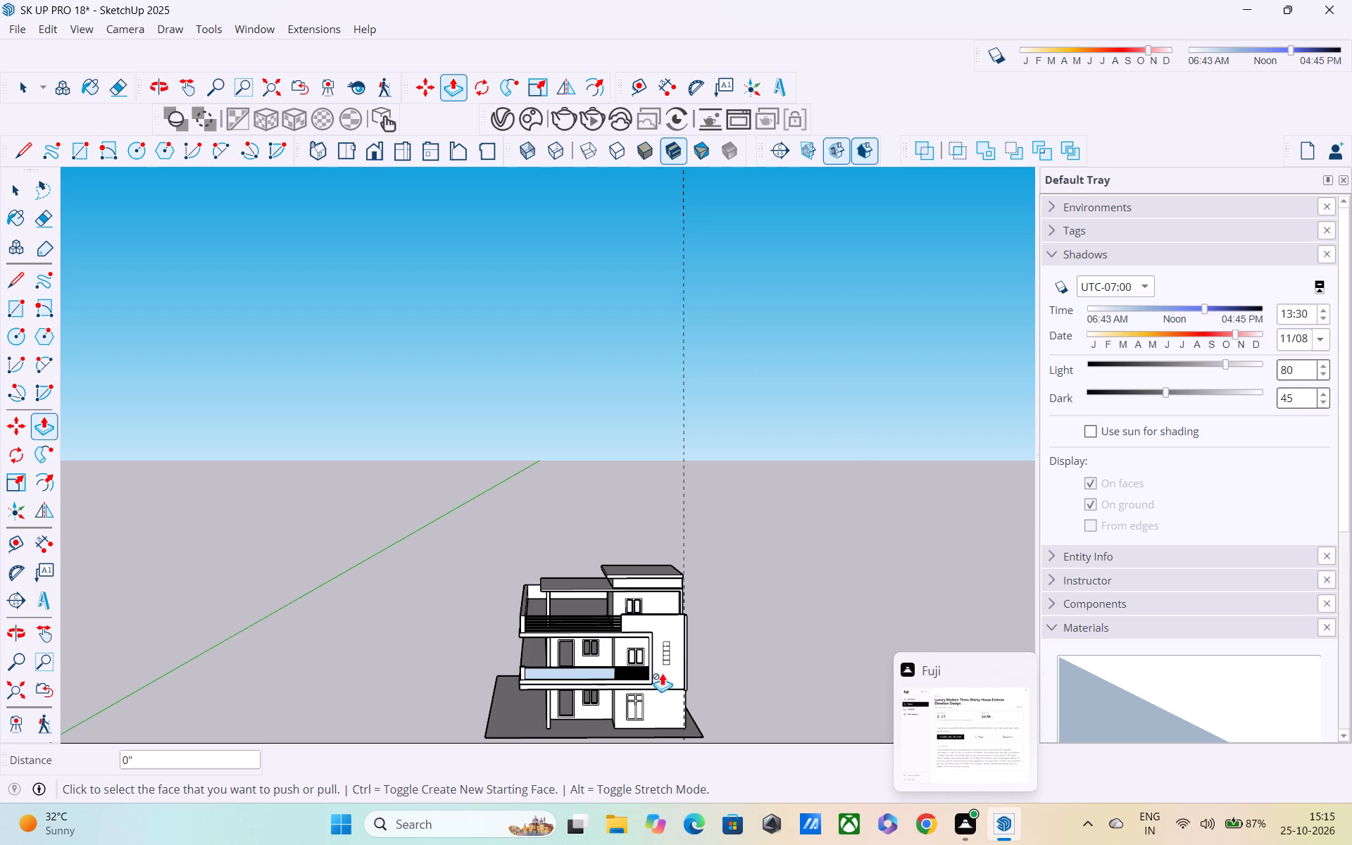
middle_click_drag(592, 619, 460, 701)
scroll(547, 661, "up", 5)
middle_click_drag(570, 649, 574, 546)
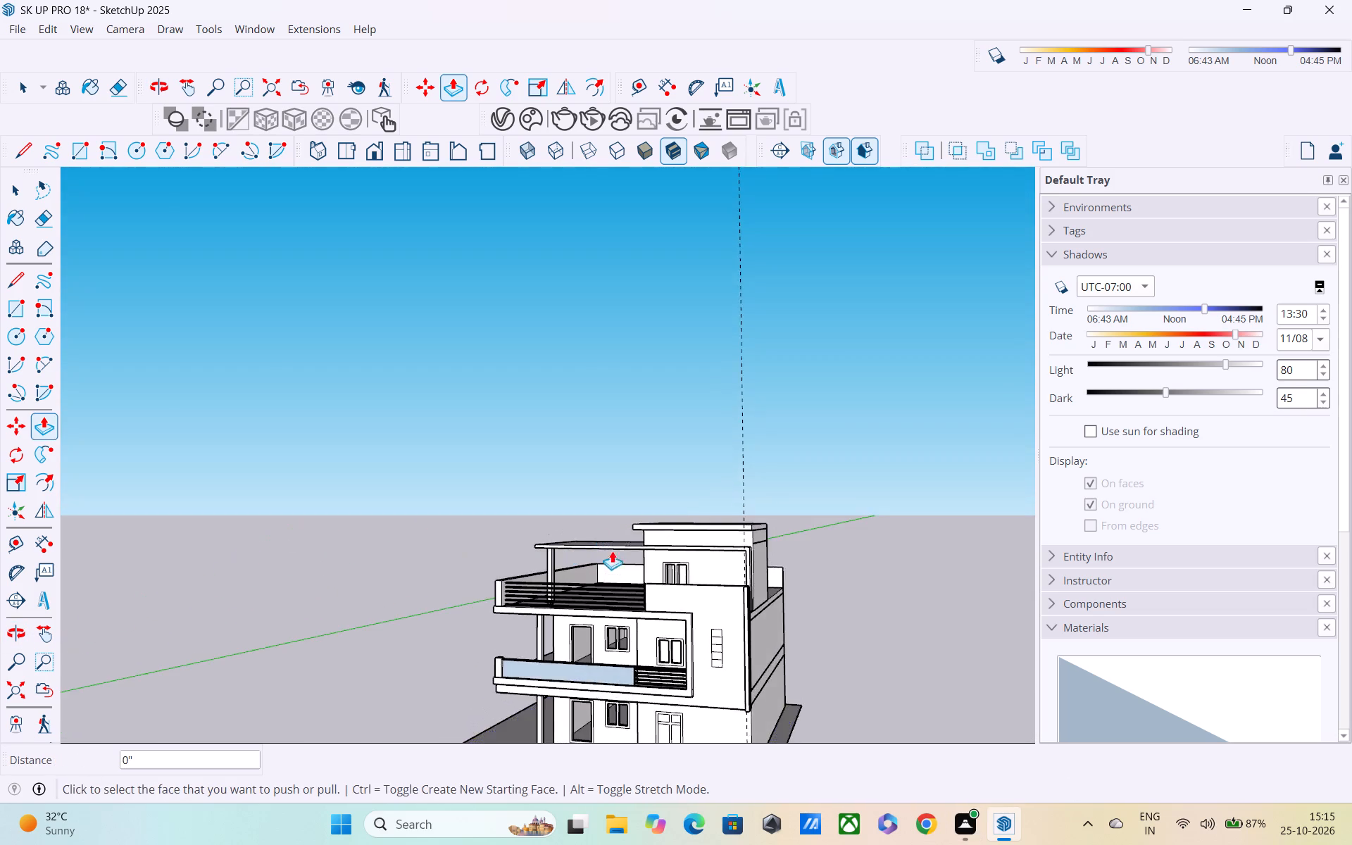
scroll(612, 560, "up", 4)
middle_click_drag(621, 592, 820, 585)
scroll(777, 625, "up", 4)
middle_click_drag(681, 628, 413, 687)
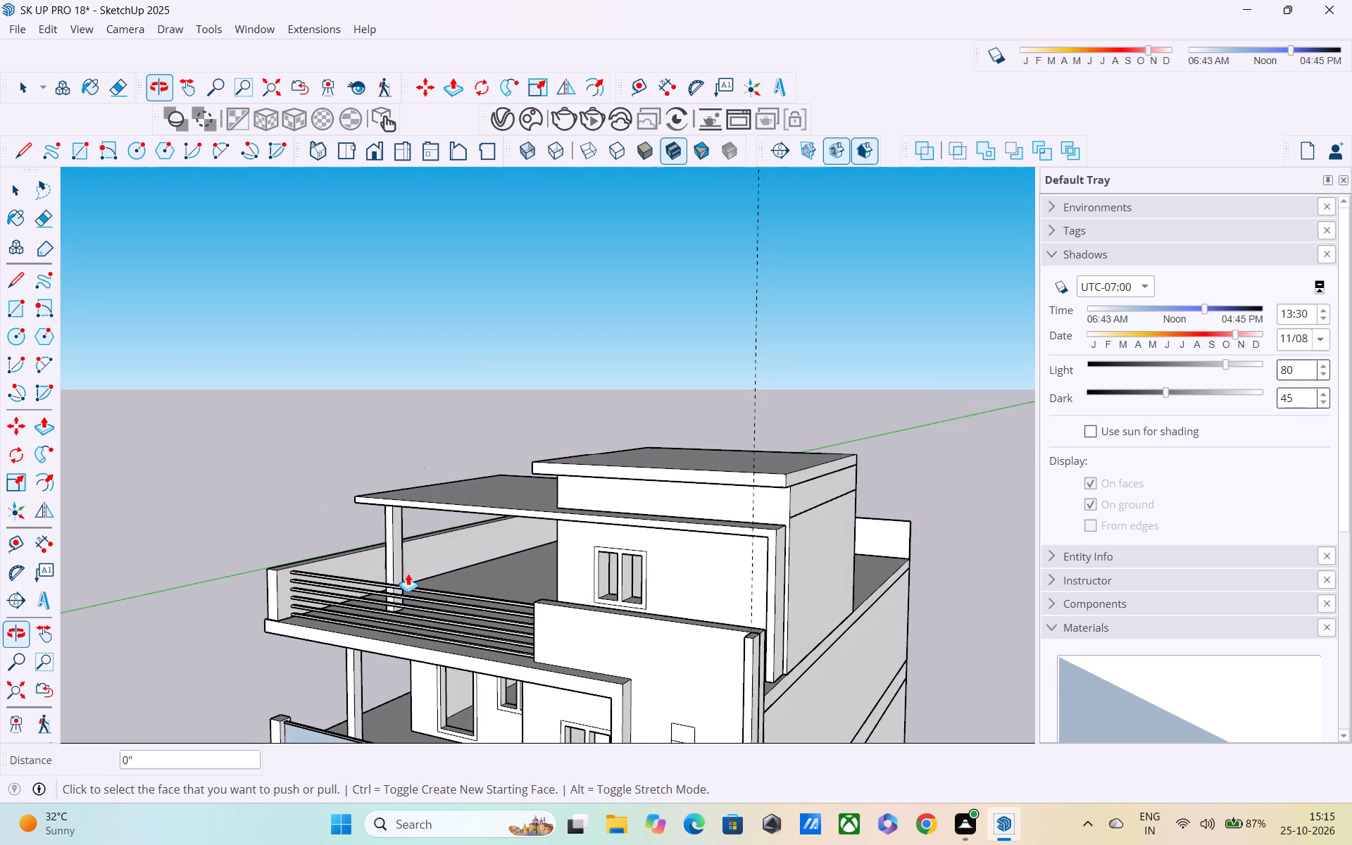
scroll(580, 566, "down", 3)
middle_click_drag(615, 592, 278, 584)
scroll(417, 608, "up", 4)
middle_click_drag(467, 601, 744, 540)
scroll(780, 442, "up", 2)
scroll(780, 442, "down", 2)
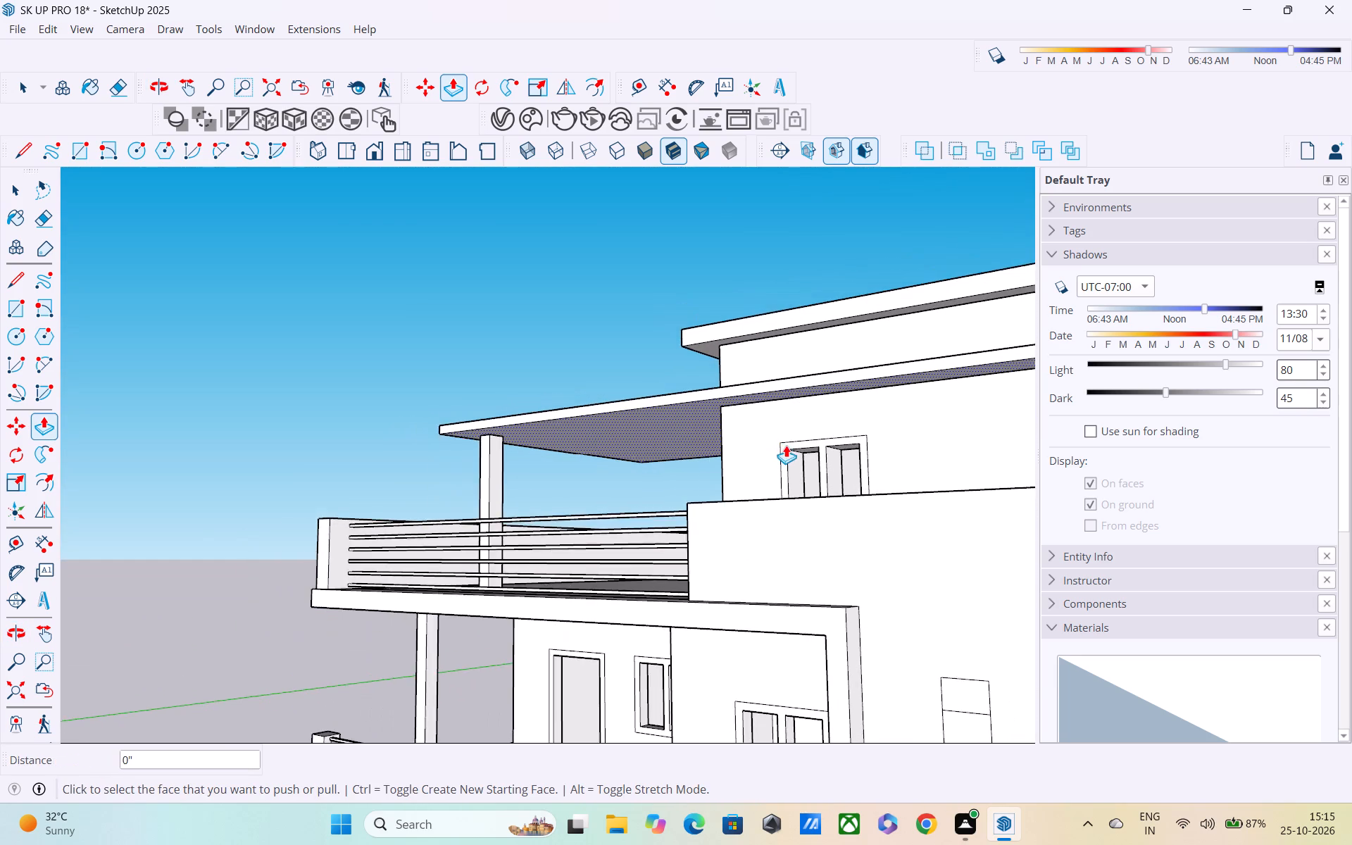
scroll(786, 445, "down", 3)
key("Escape")
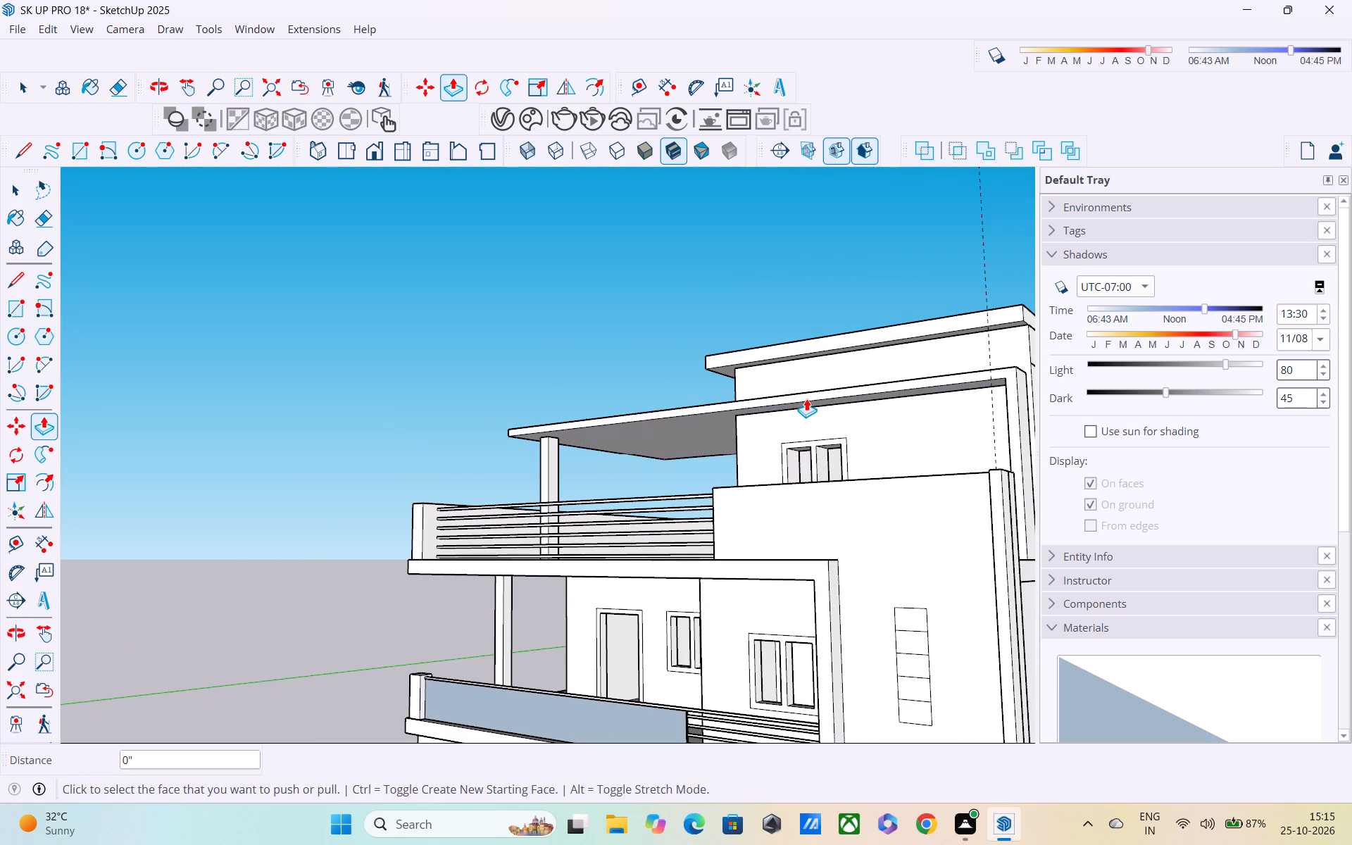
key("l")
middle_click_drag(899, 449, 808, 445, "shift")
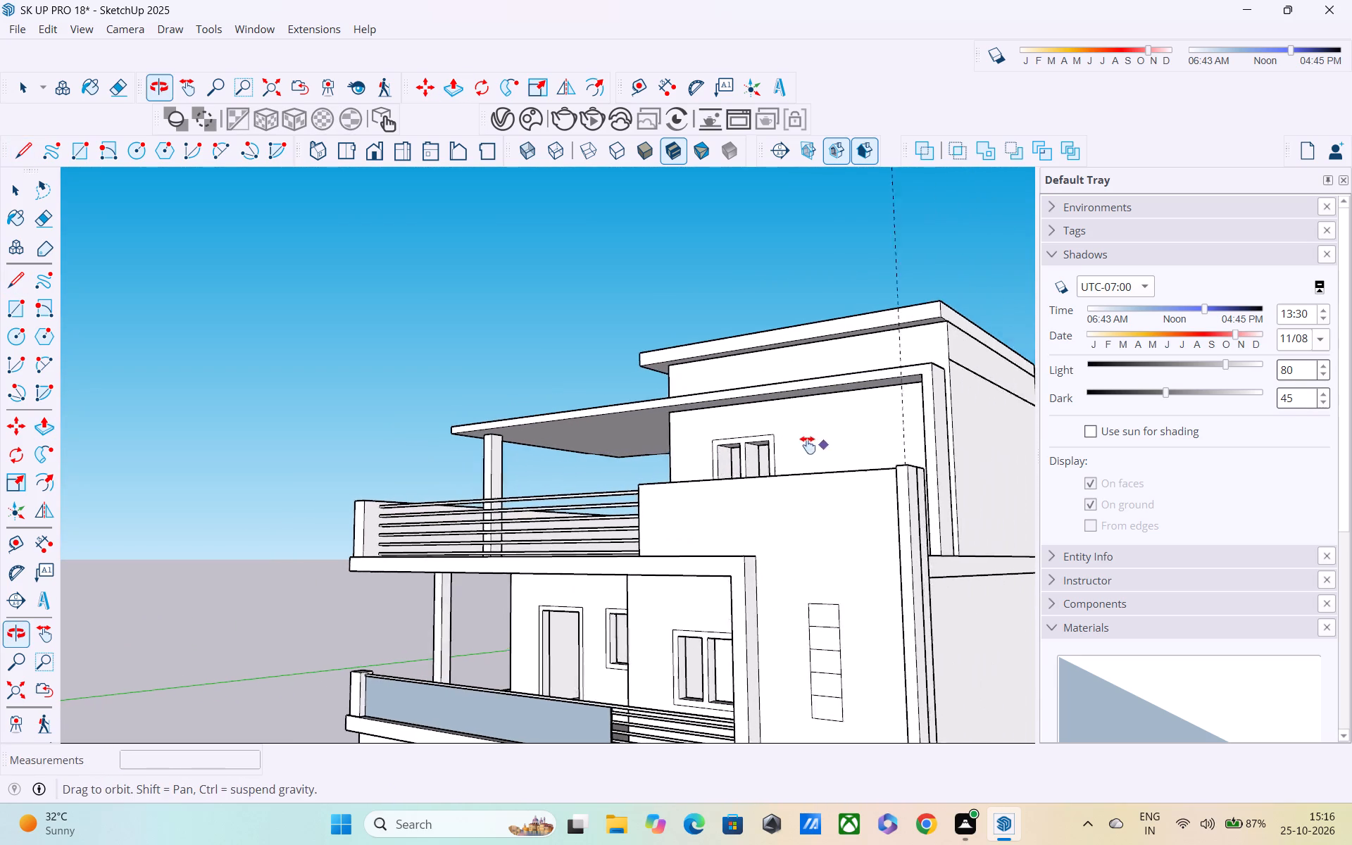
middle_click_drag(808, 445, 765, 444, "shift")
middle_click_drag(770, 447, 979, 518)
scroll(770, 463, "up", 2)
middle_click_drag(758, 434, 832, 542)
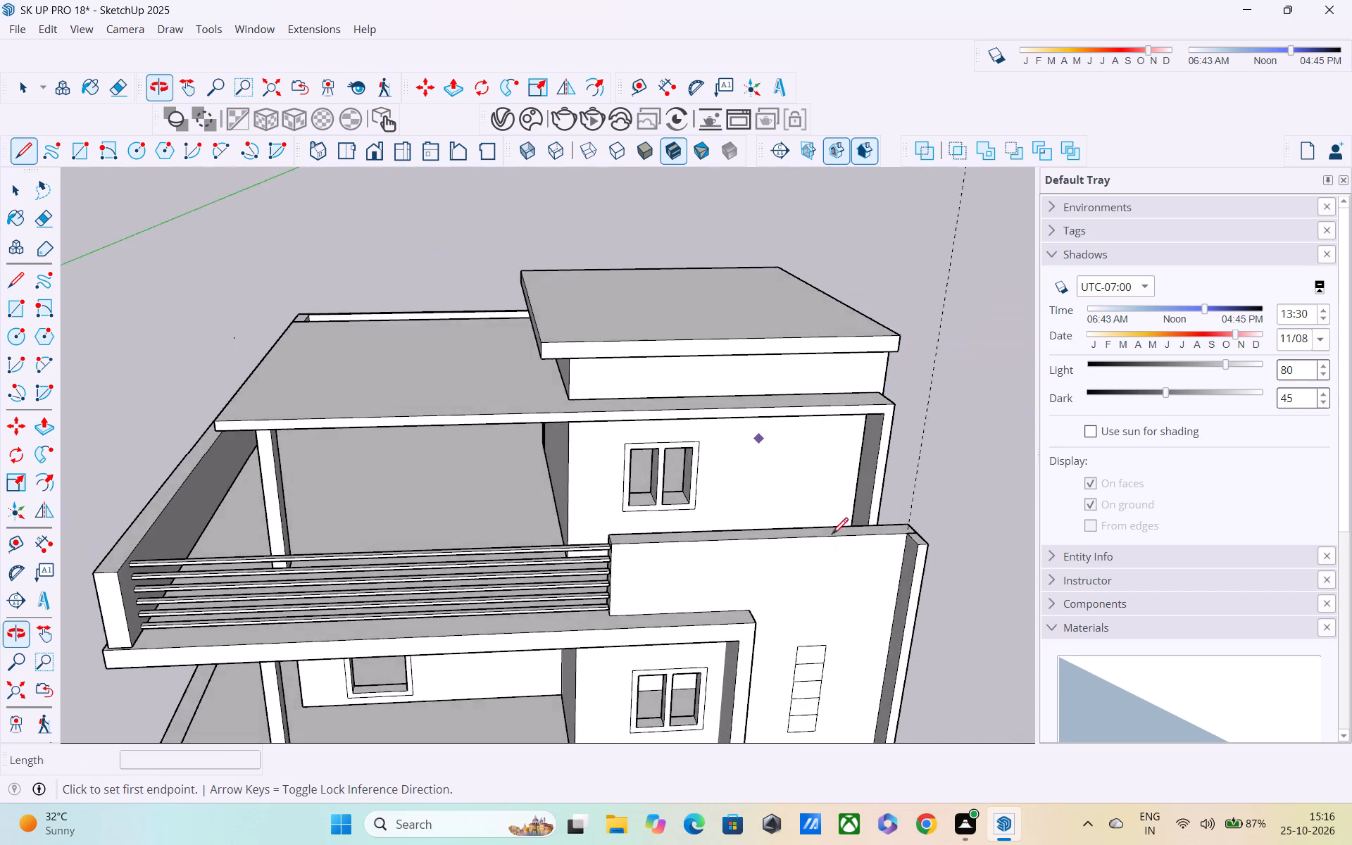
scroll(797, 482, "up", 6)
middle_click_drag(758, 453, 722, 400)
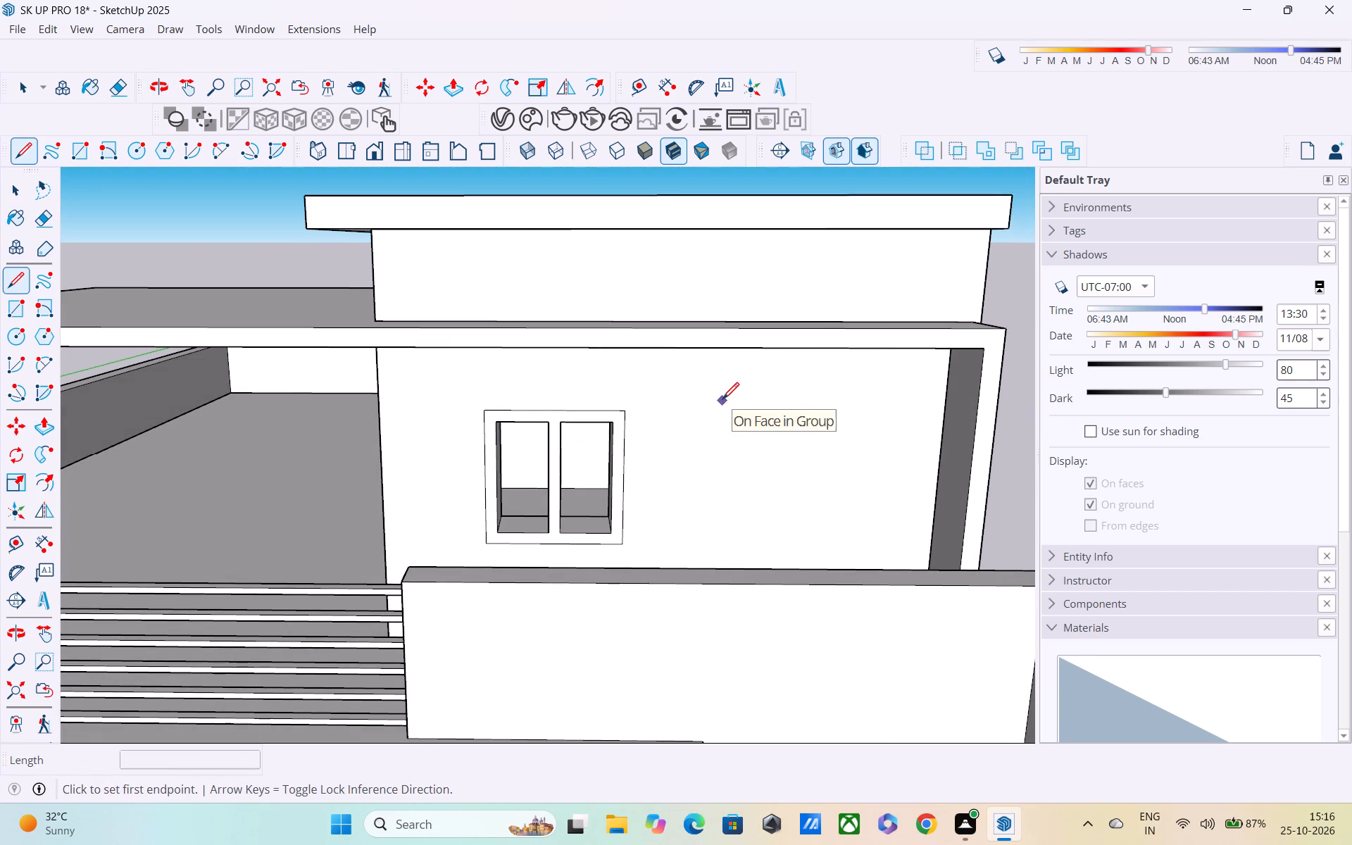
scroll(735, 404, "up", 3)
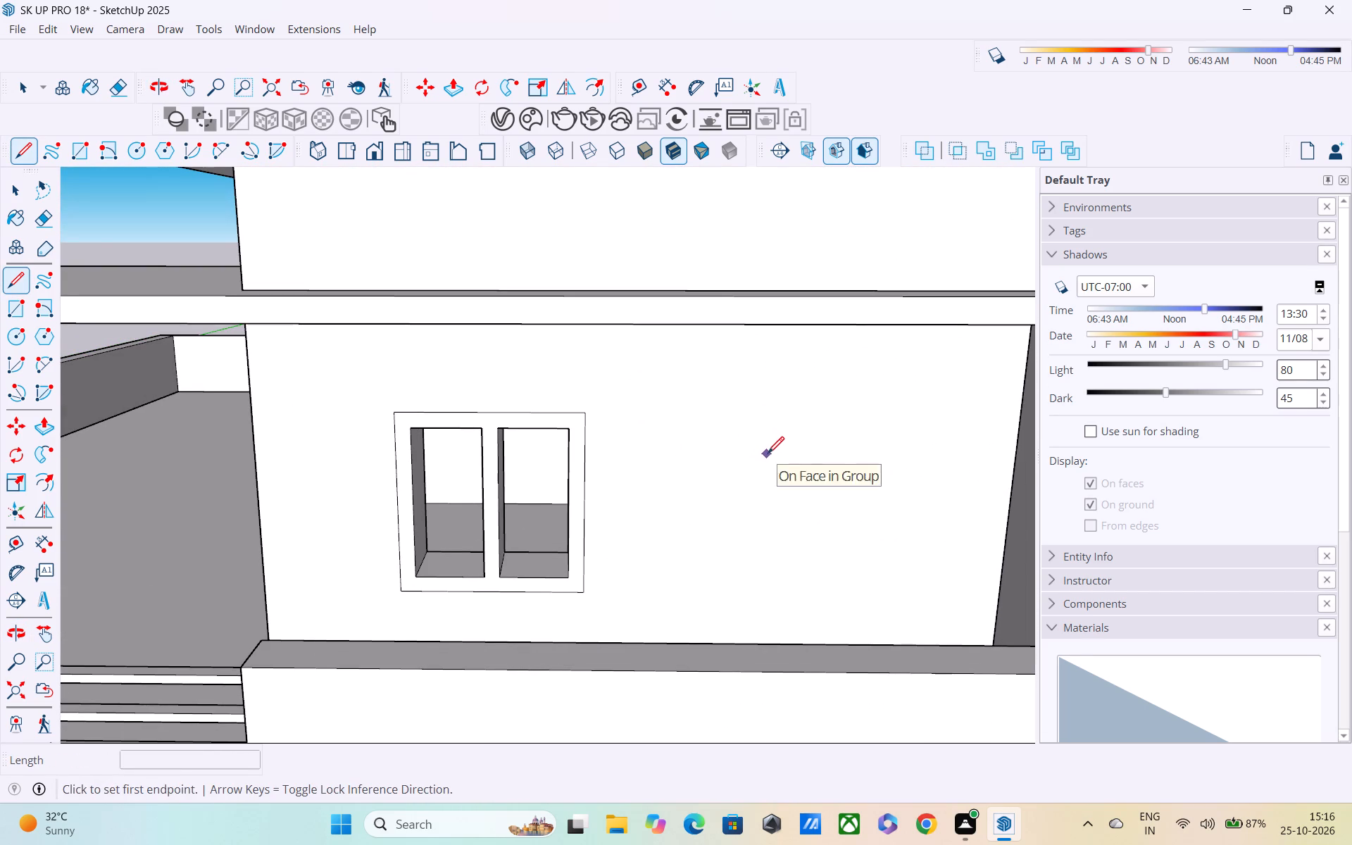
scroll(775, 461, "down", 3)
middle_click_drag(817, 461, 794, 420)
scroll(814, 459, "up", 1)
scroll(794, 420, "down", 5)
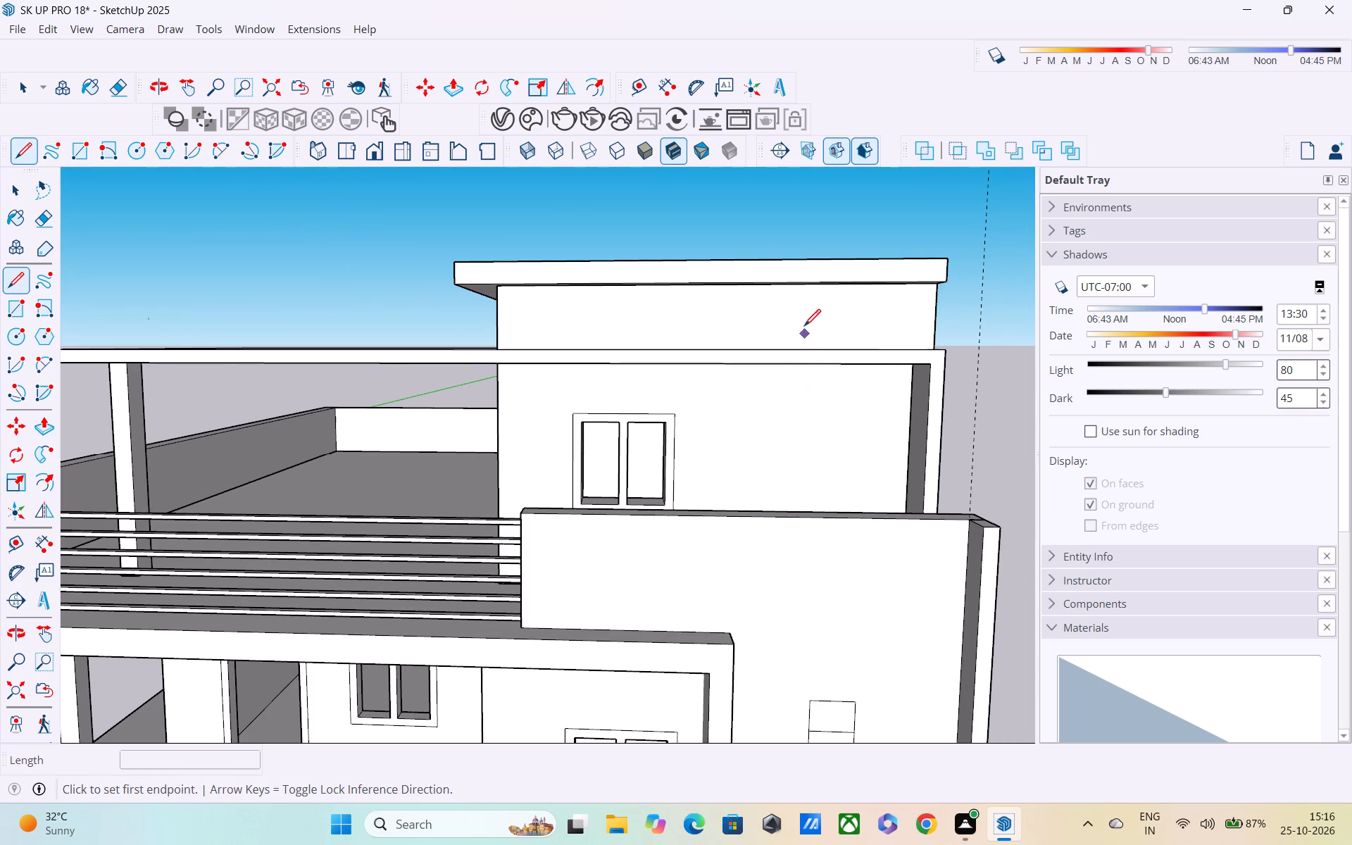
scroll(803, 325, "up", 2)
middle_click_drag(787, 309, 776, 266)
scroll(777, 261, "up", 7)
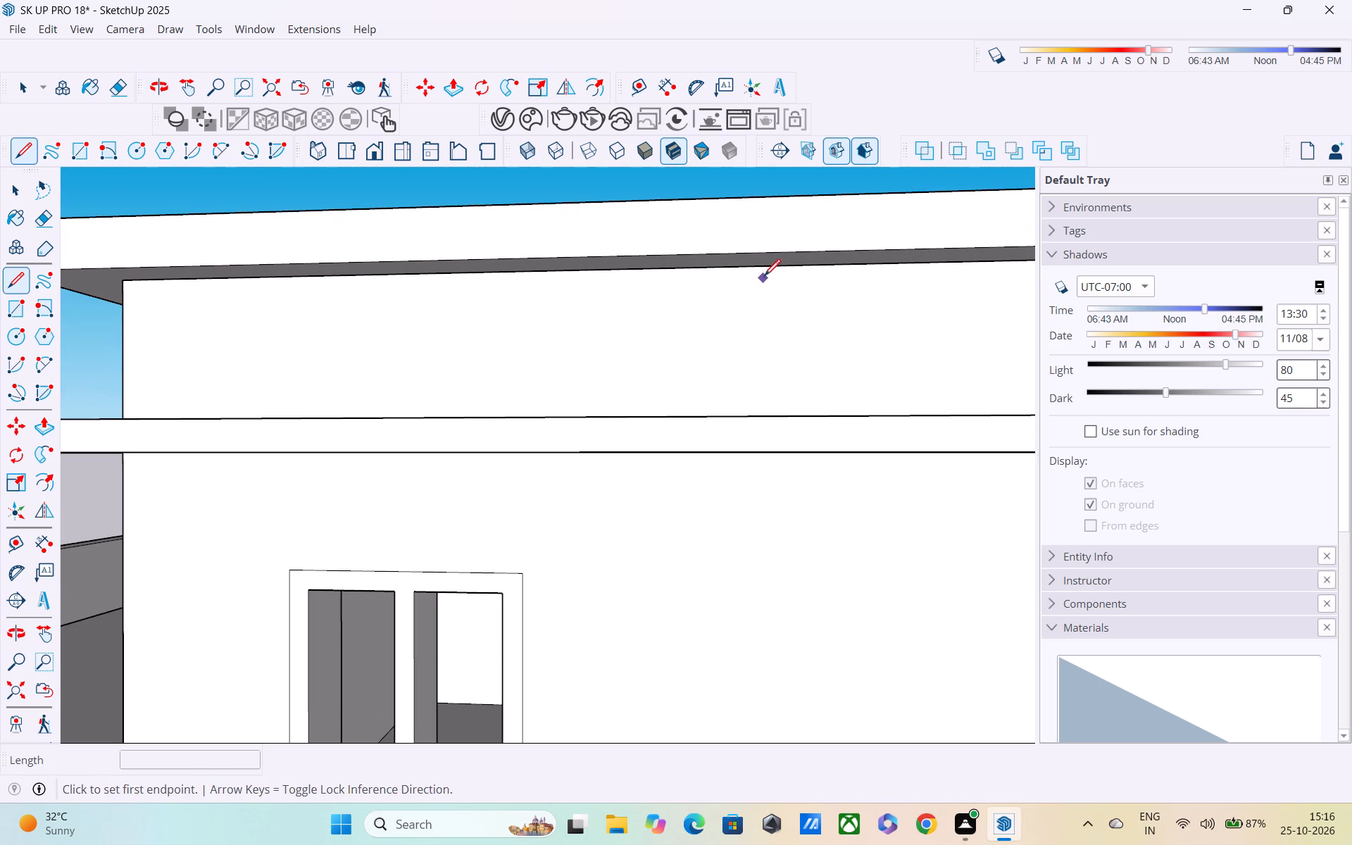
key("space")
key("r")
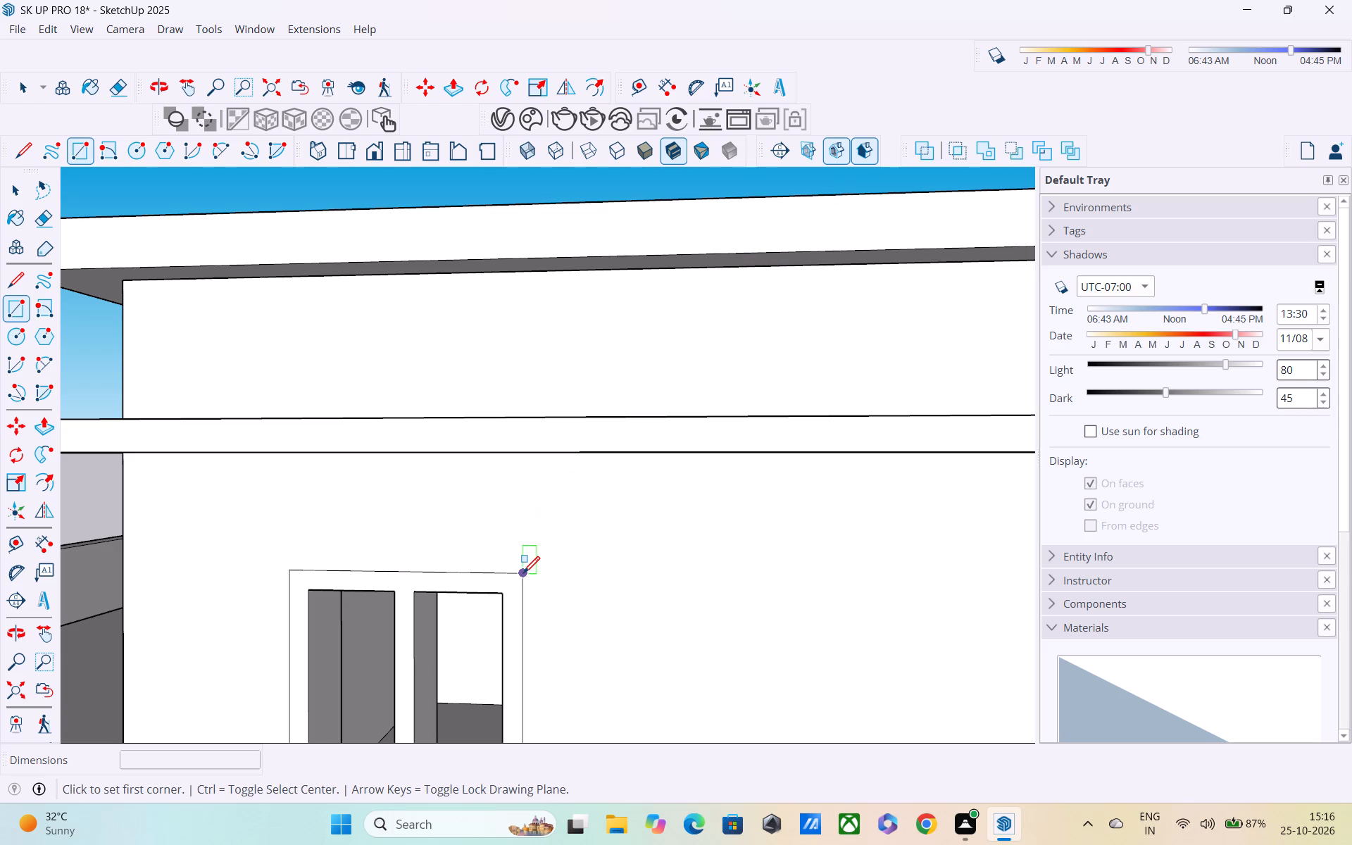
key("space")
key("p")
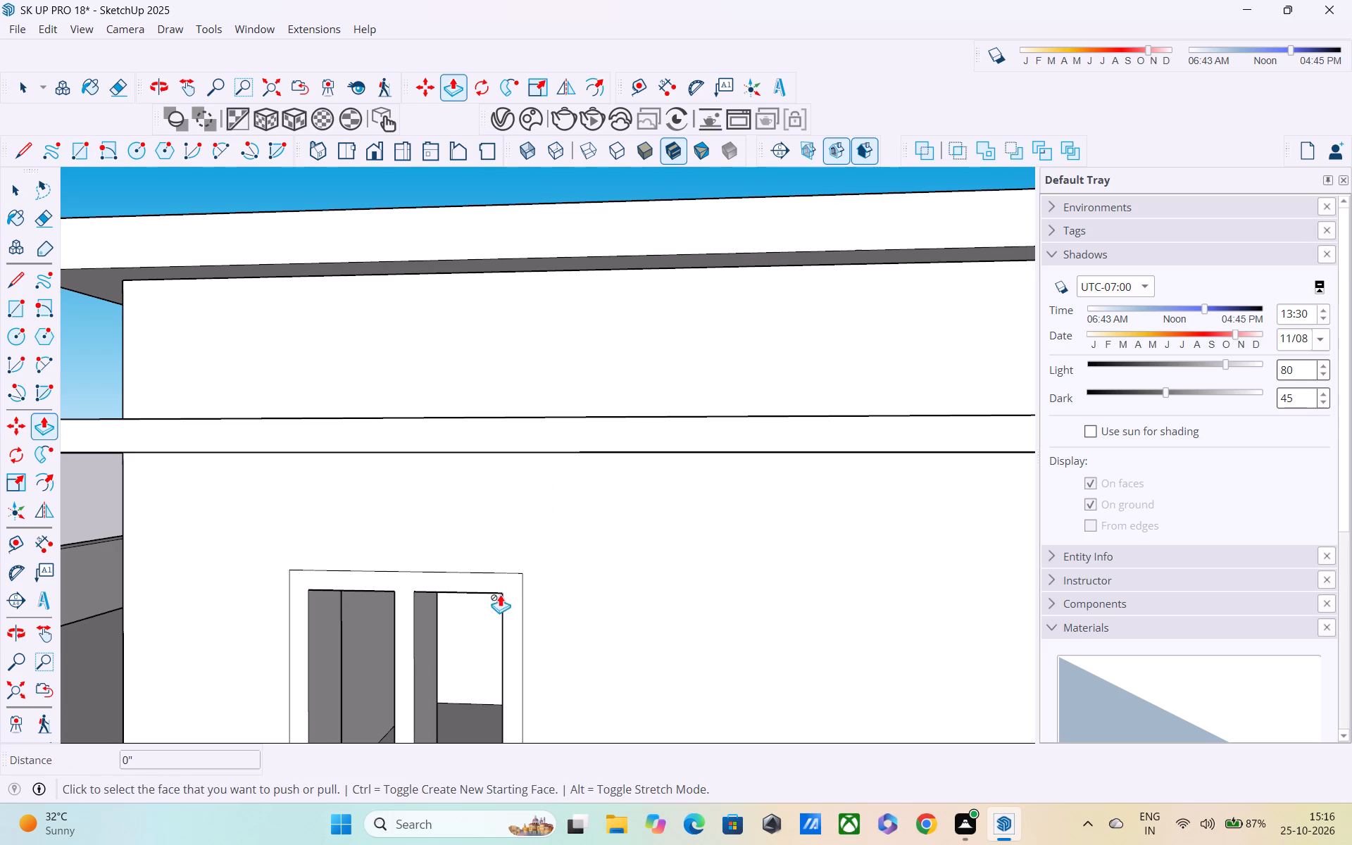
Open the top-storey wall group containing the front window for editing.
key("space")
double_click(509, 581)
double_click(503, 592)
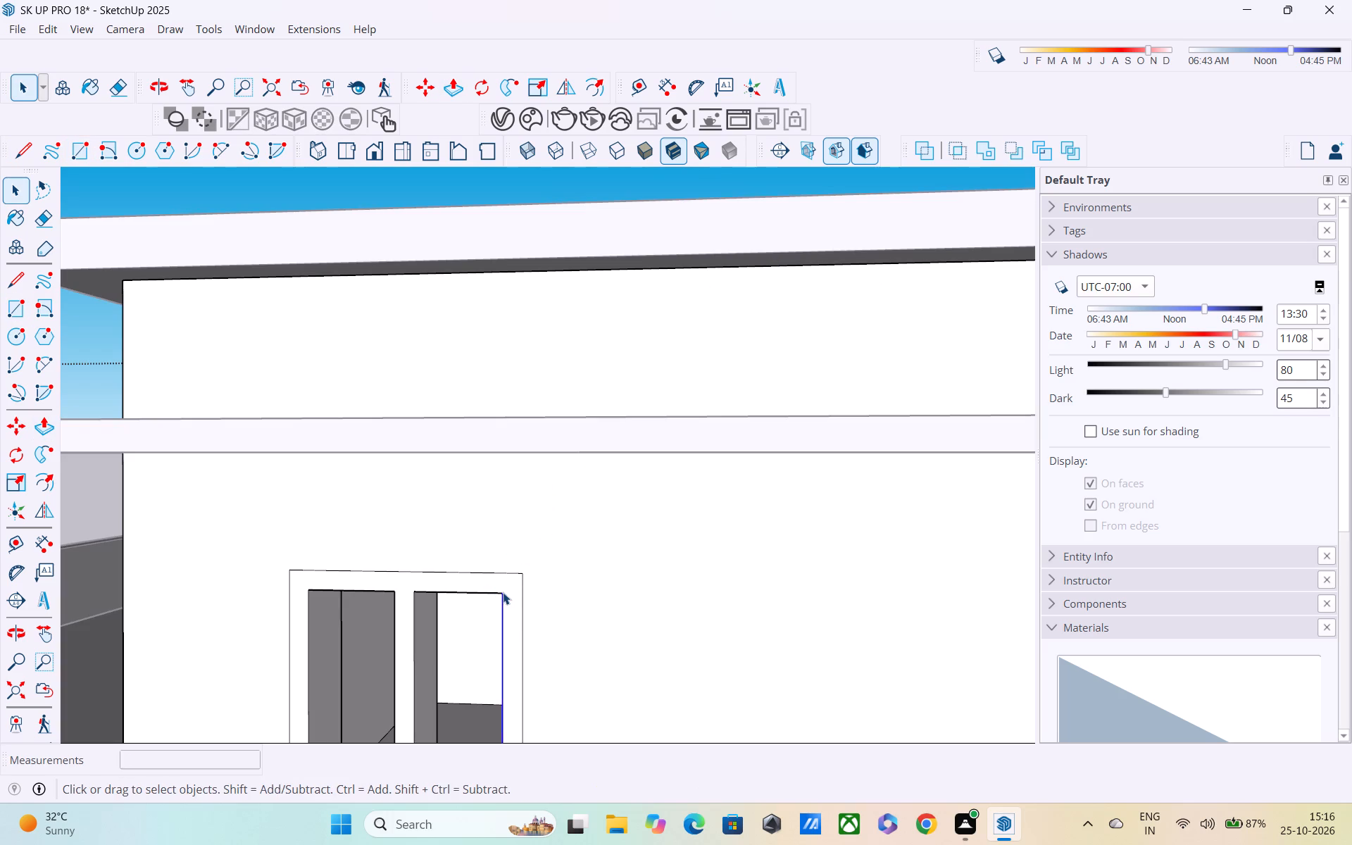
scroll(613, 544, "up", 1)
scroll(613, 544, "down", 4)
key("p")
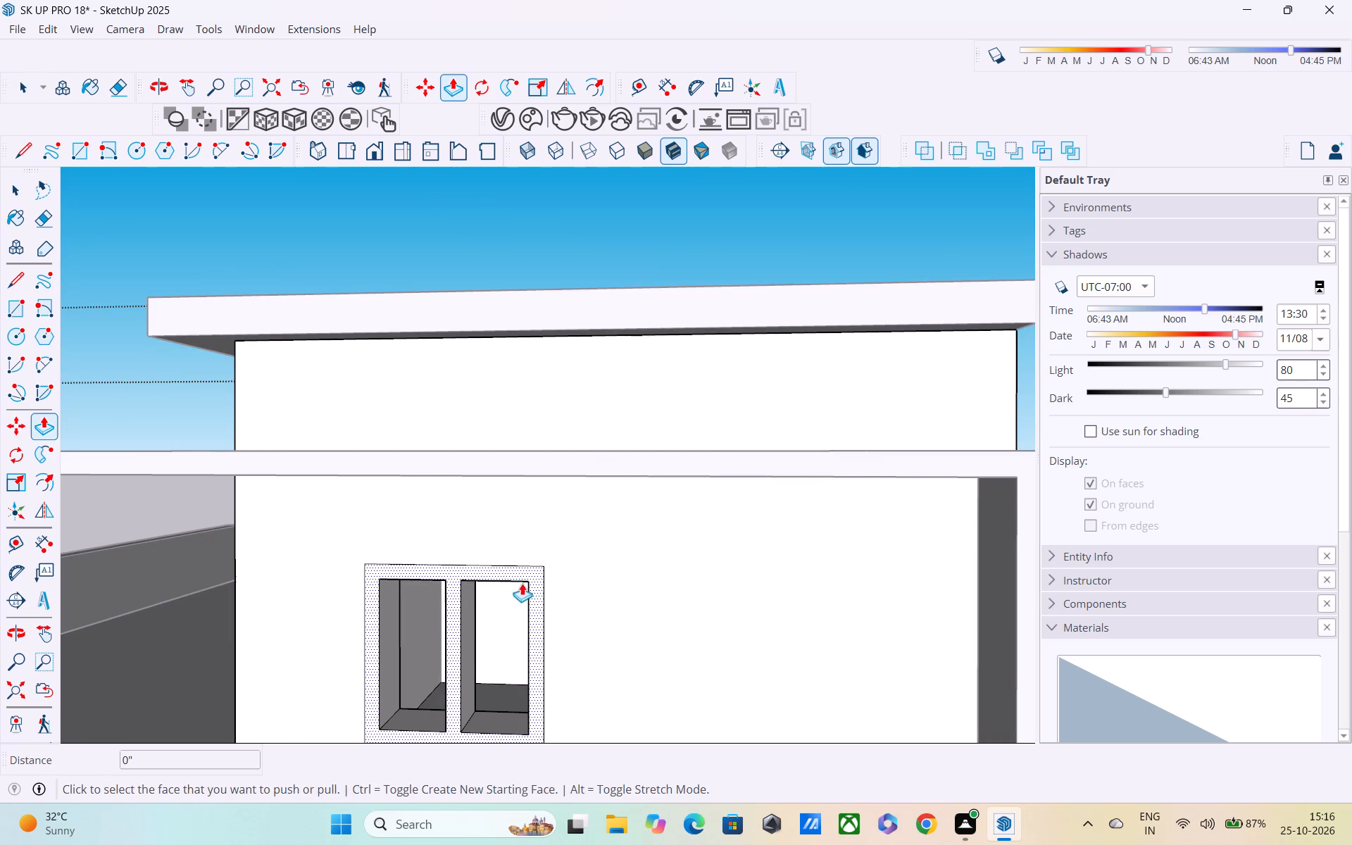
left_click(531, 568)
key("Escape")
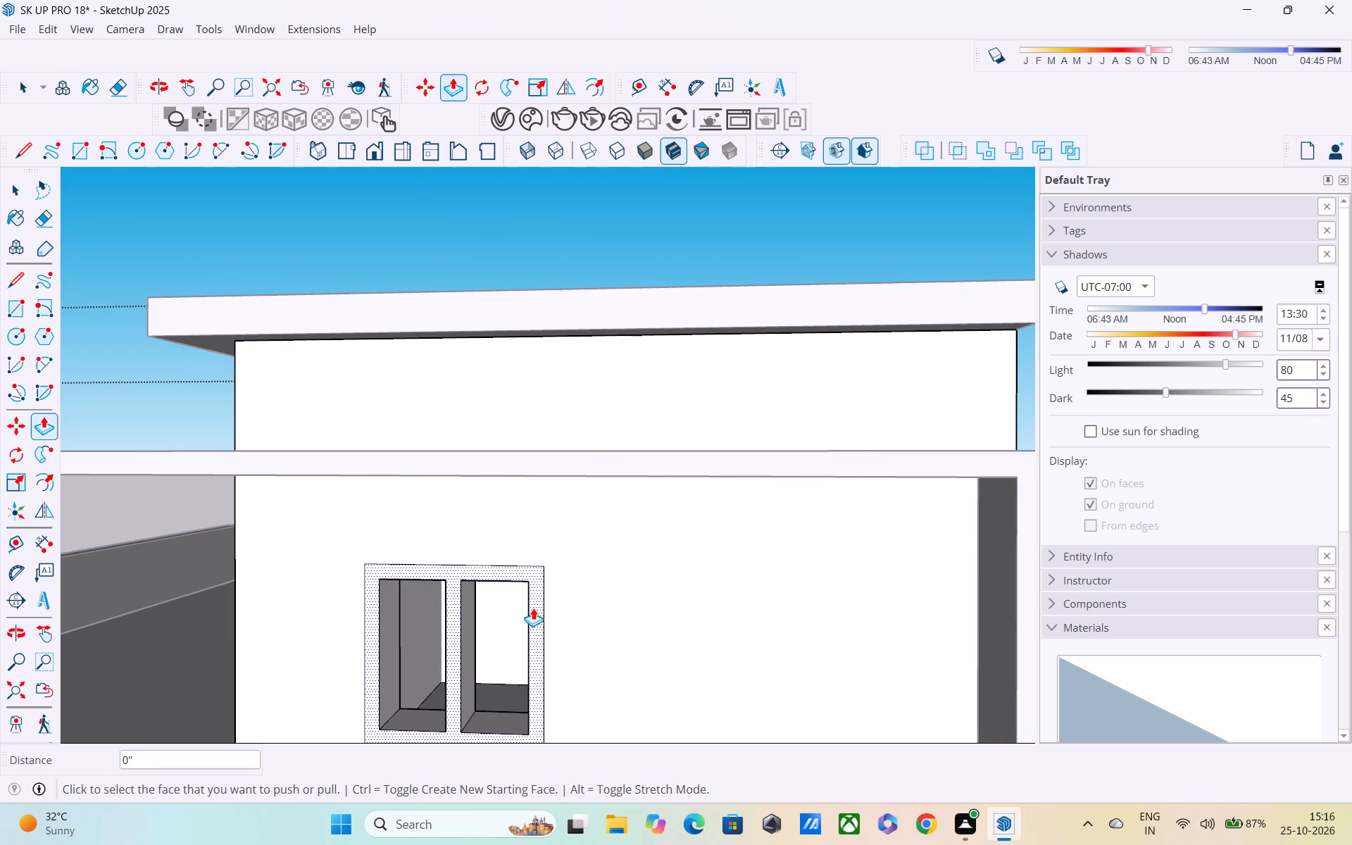
Draw a 1' 6" by 3' 4" rectangular pane at mid-depth in the first opening of the top-storey front window.
middle_click_drag(529, 613, 527, 489)
middle_click_drag(527, 510, 537, 544)
middle_click_drag(543, 547, 663, 656, "shift")
middle_click_drag(447, 469, 349, 506)
key("space")
scroll(461, 508, "up", 3)
key("r")
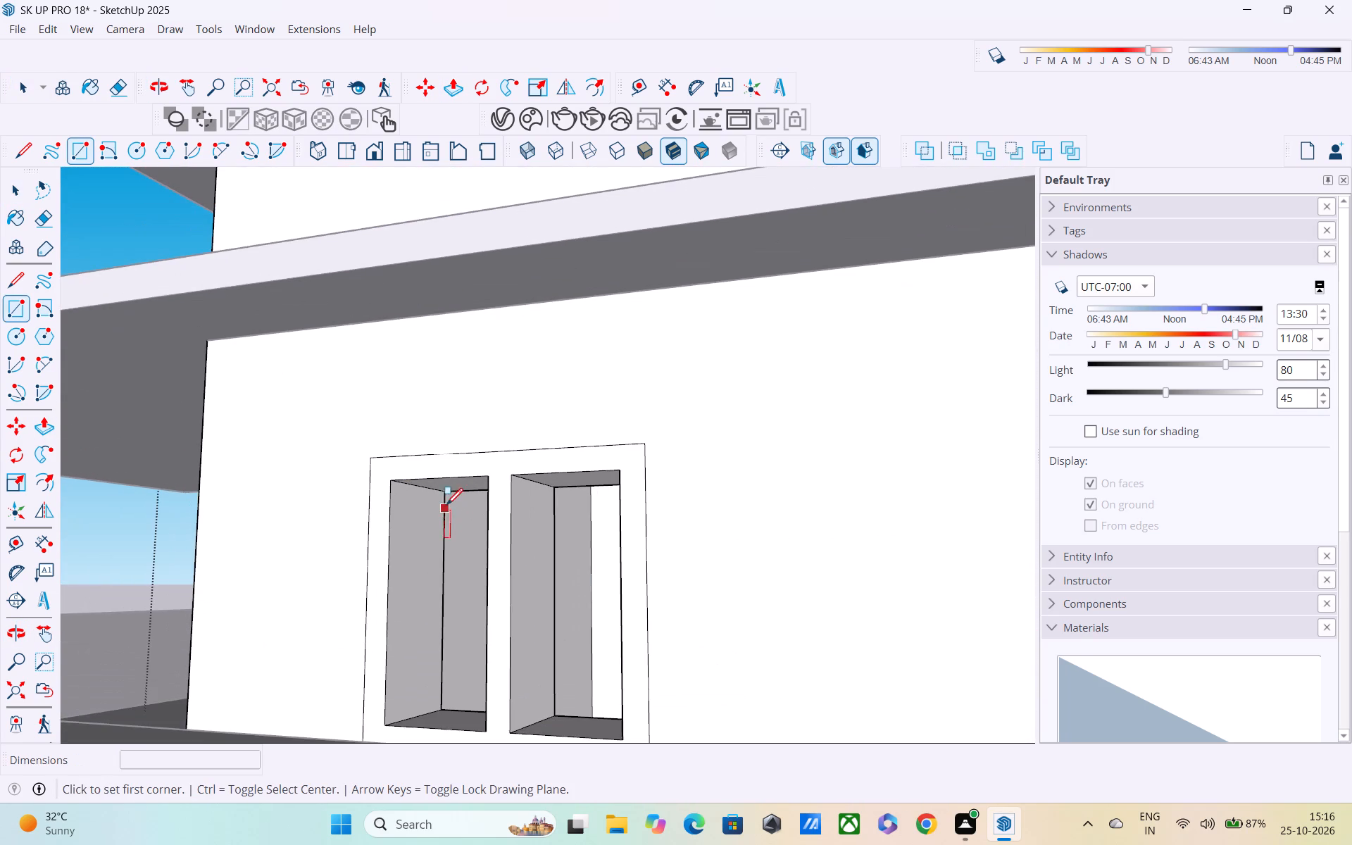
scroll(440, 497, "up", 4)
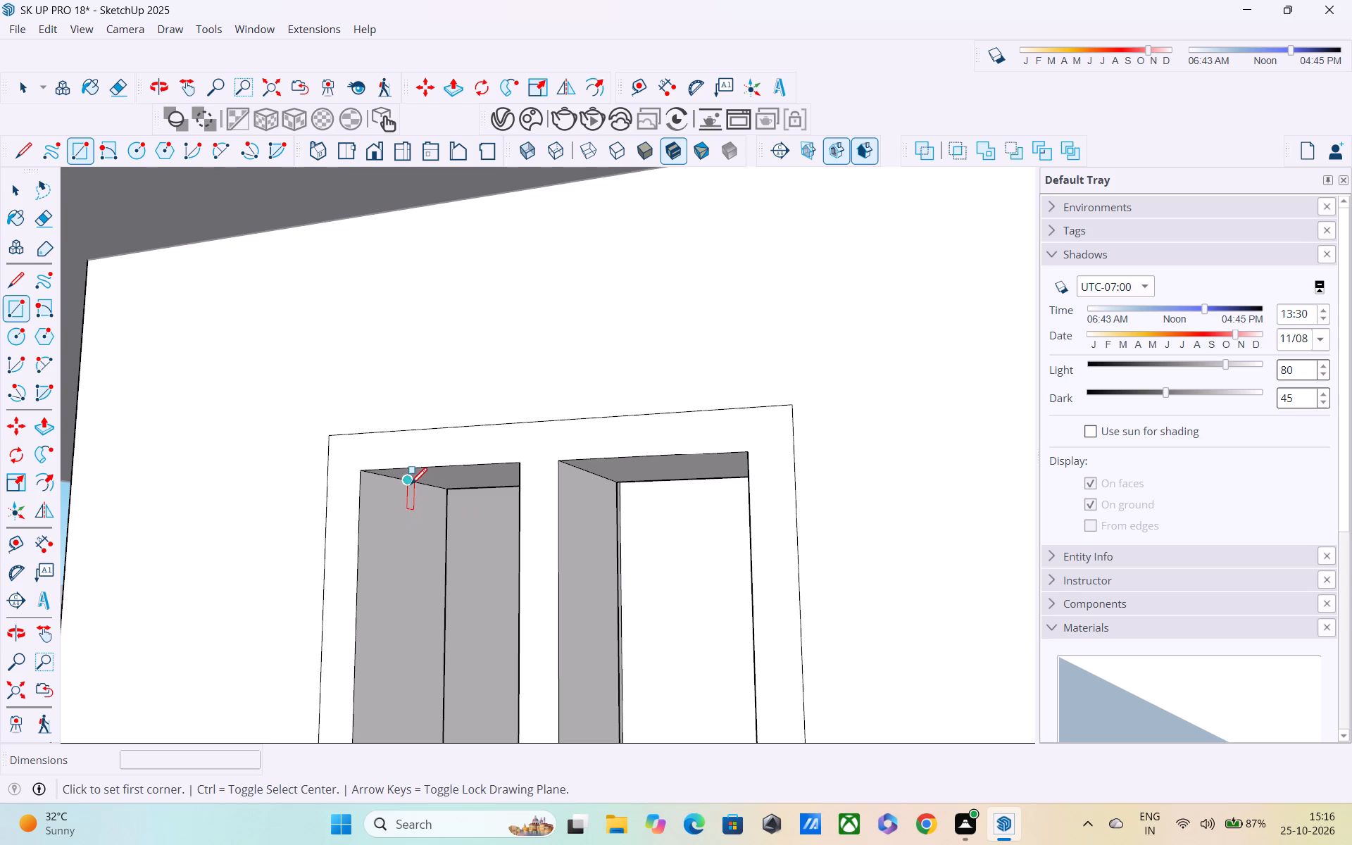
left_click(411, 485)
middle_click_drag(463, 570, 453, 423, "shift")
middle_click_drag(453, 423, 463, 433, "shift")
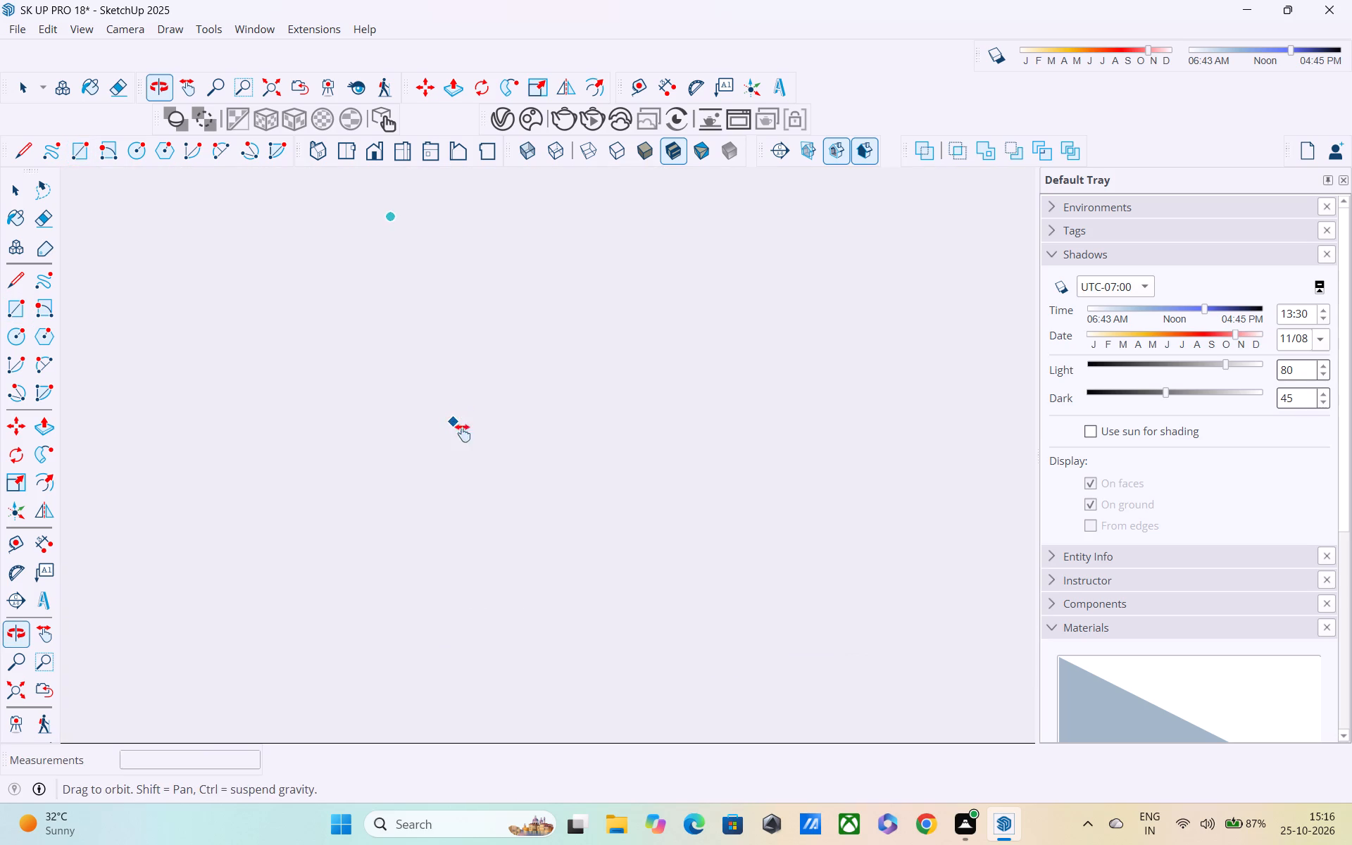
middle_click_drag(463, 433, 519, 542, "shift")
scroll(503, 492, "down", 5)
scroll(501, 418, "down", 4)
middle_click_drag(501, 408, 592, 641, "shift")
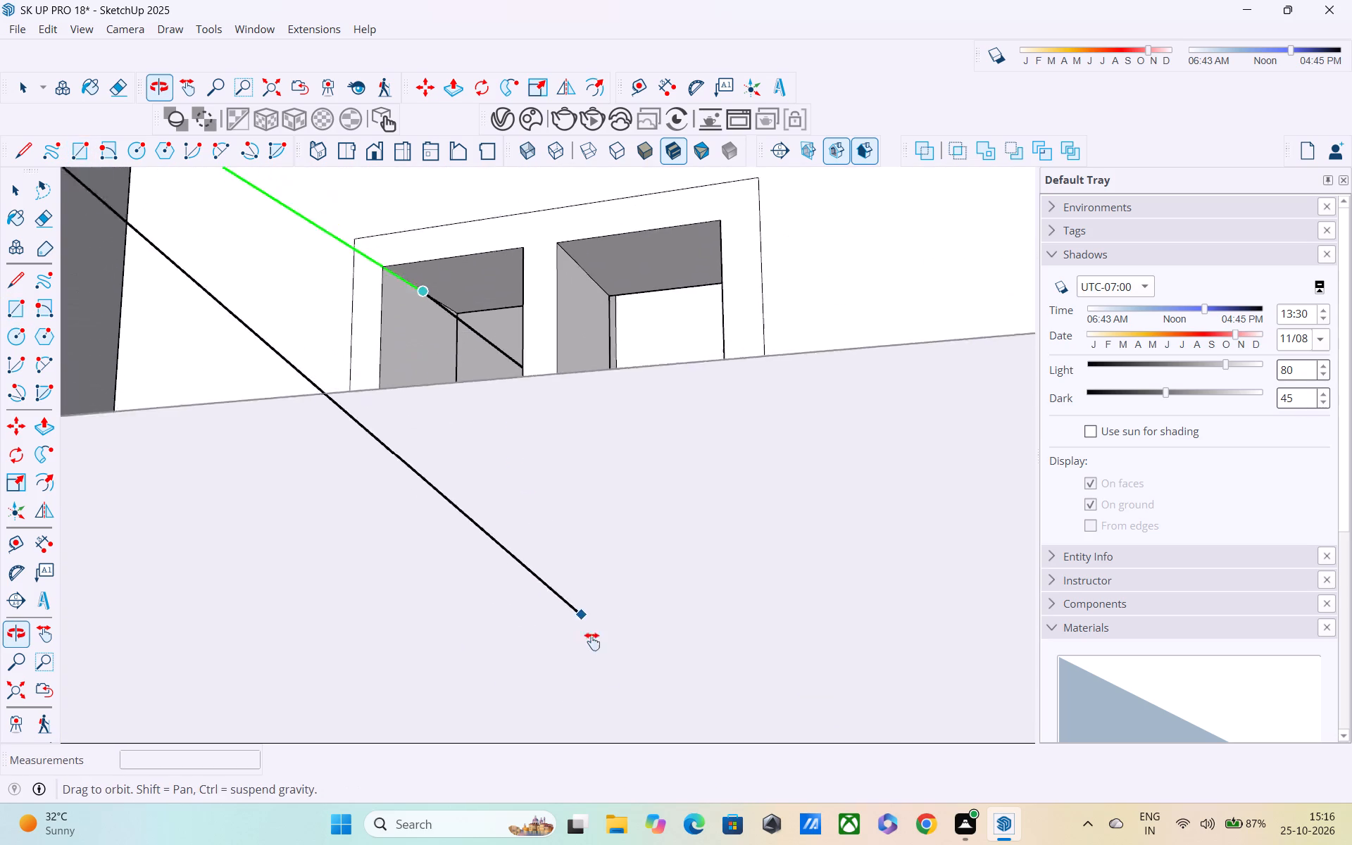
middle_click_drag(592, 641, 663, 815, "shift")
middle_click_drag(469, 413, 511, 444)
scroll(510, 442, "down", 1, "shift")
middle_click_drag(552, 517, 582, 558)
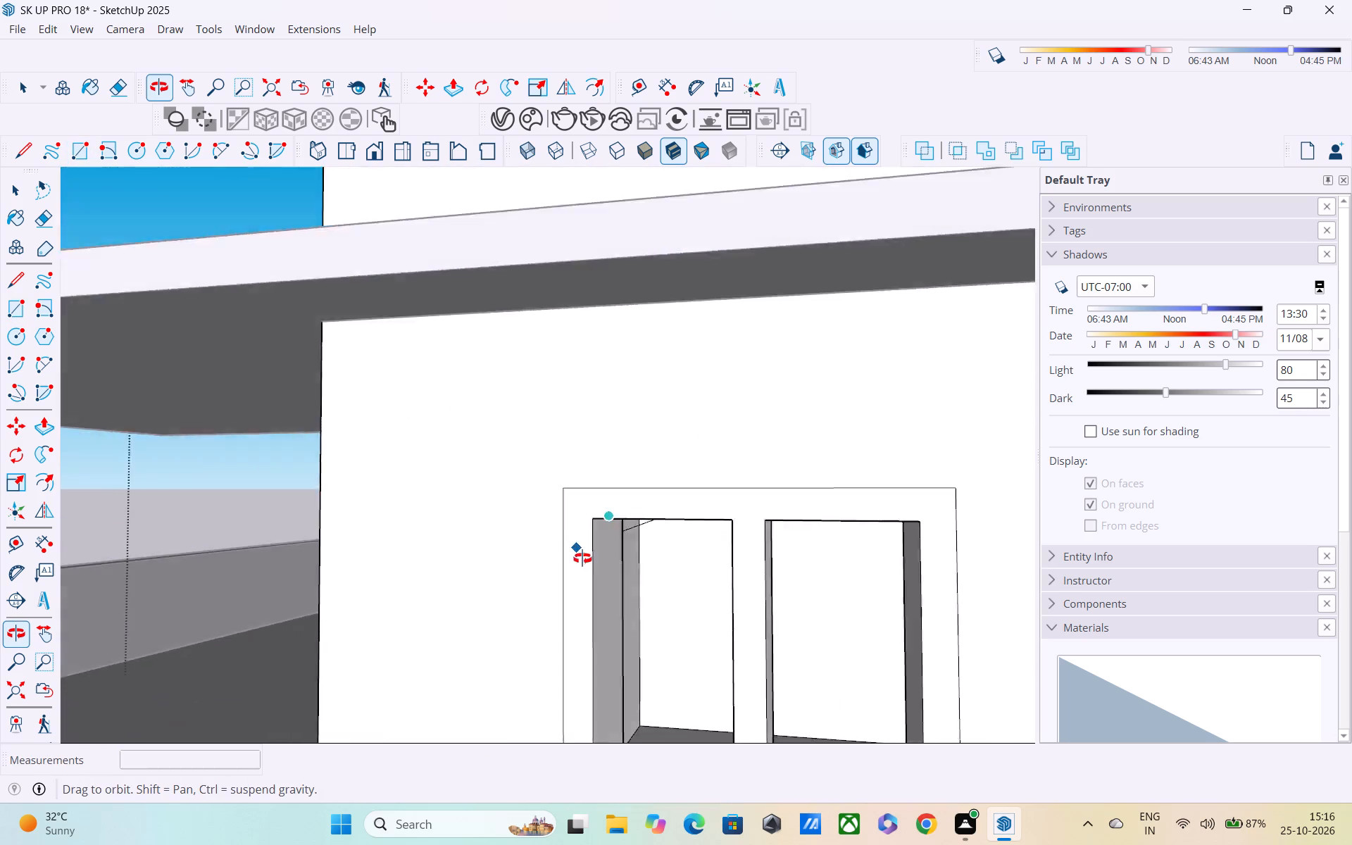
middle_click_drag(582, 558, 529, 458)
middle_click_drag(563, 468, 711, 585)
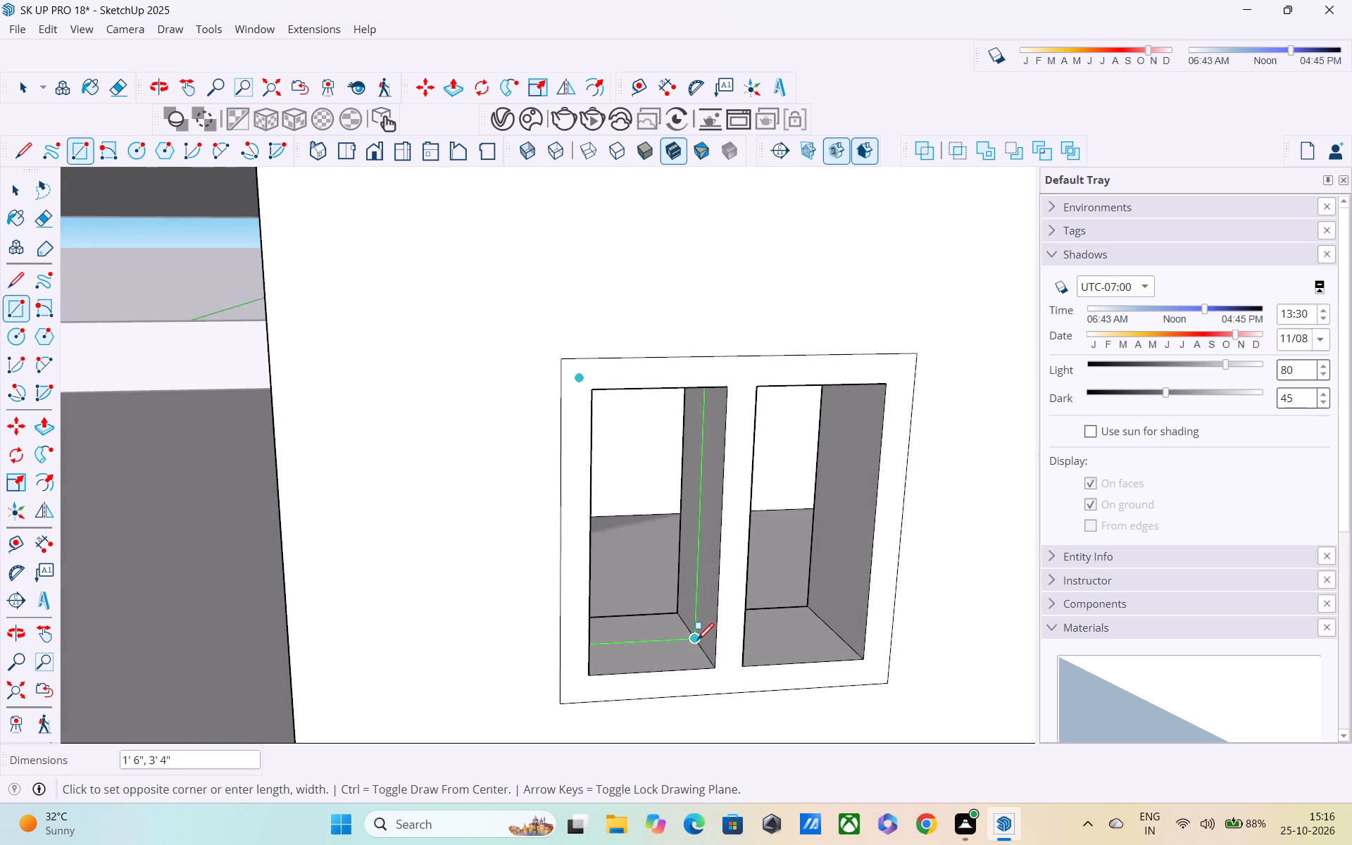
left_click(697, 642)
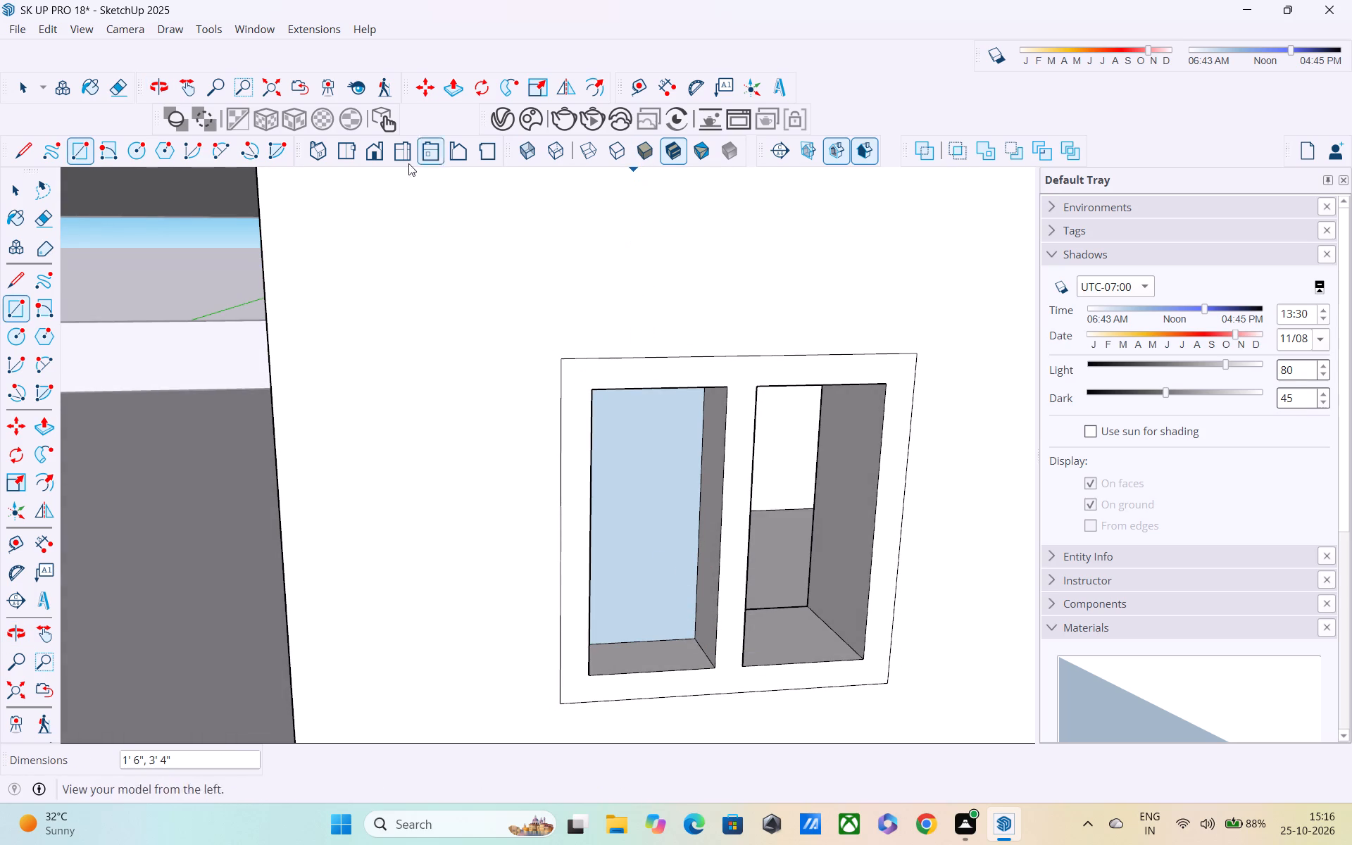
Draw a matching 1' 6" by 3' 4" rectangular pane at mid-depth in the second opening of the top-storey front window.
middle_click_drag(864, 490, 584, 365)
scroll(801, 442, "up", 2)
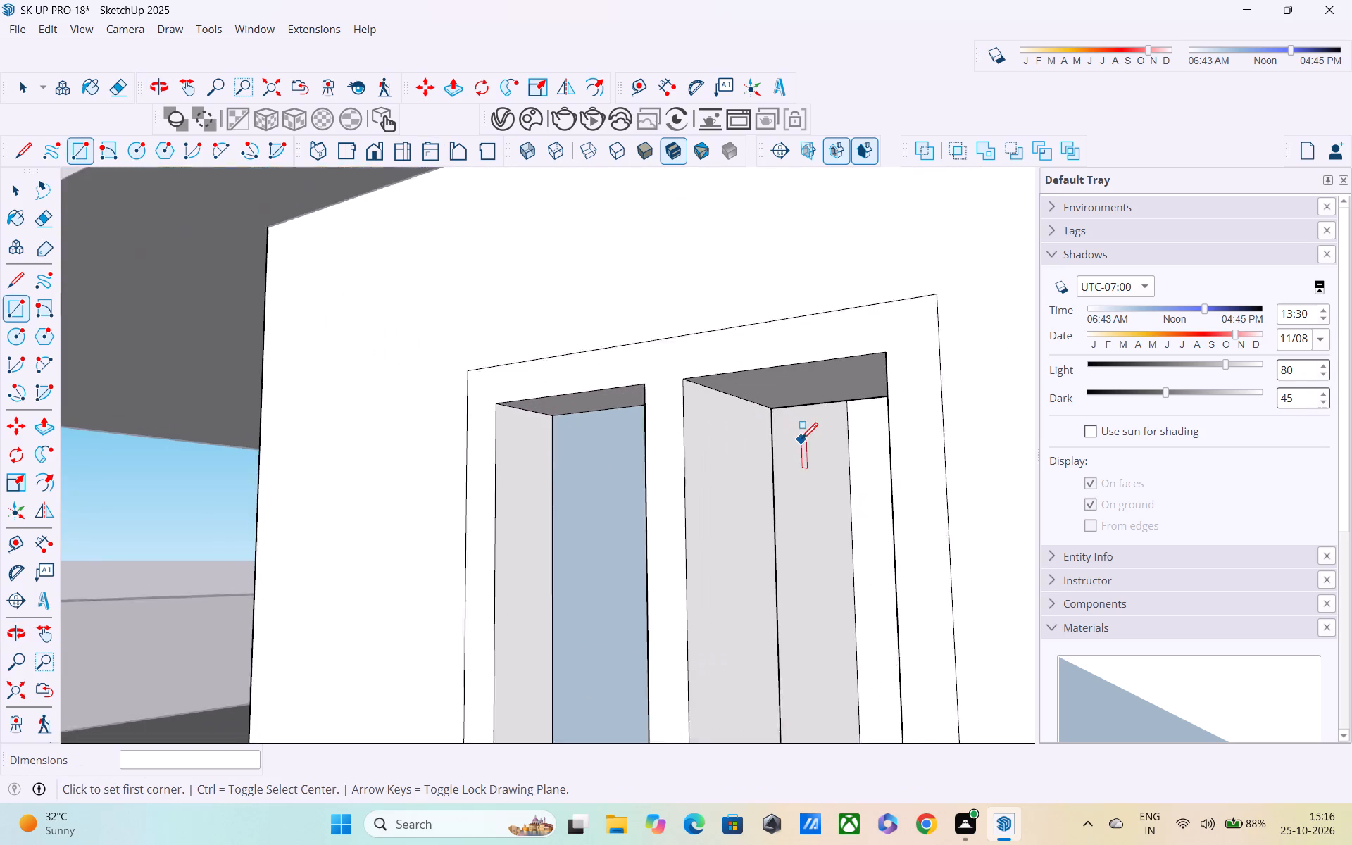
scroll(801, 441, "up", 1)
middle_click_drag(725, 410, 682, 363)
left_click(653, 314)
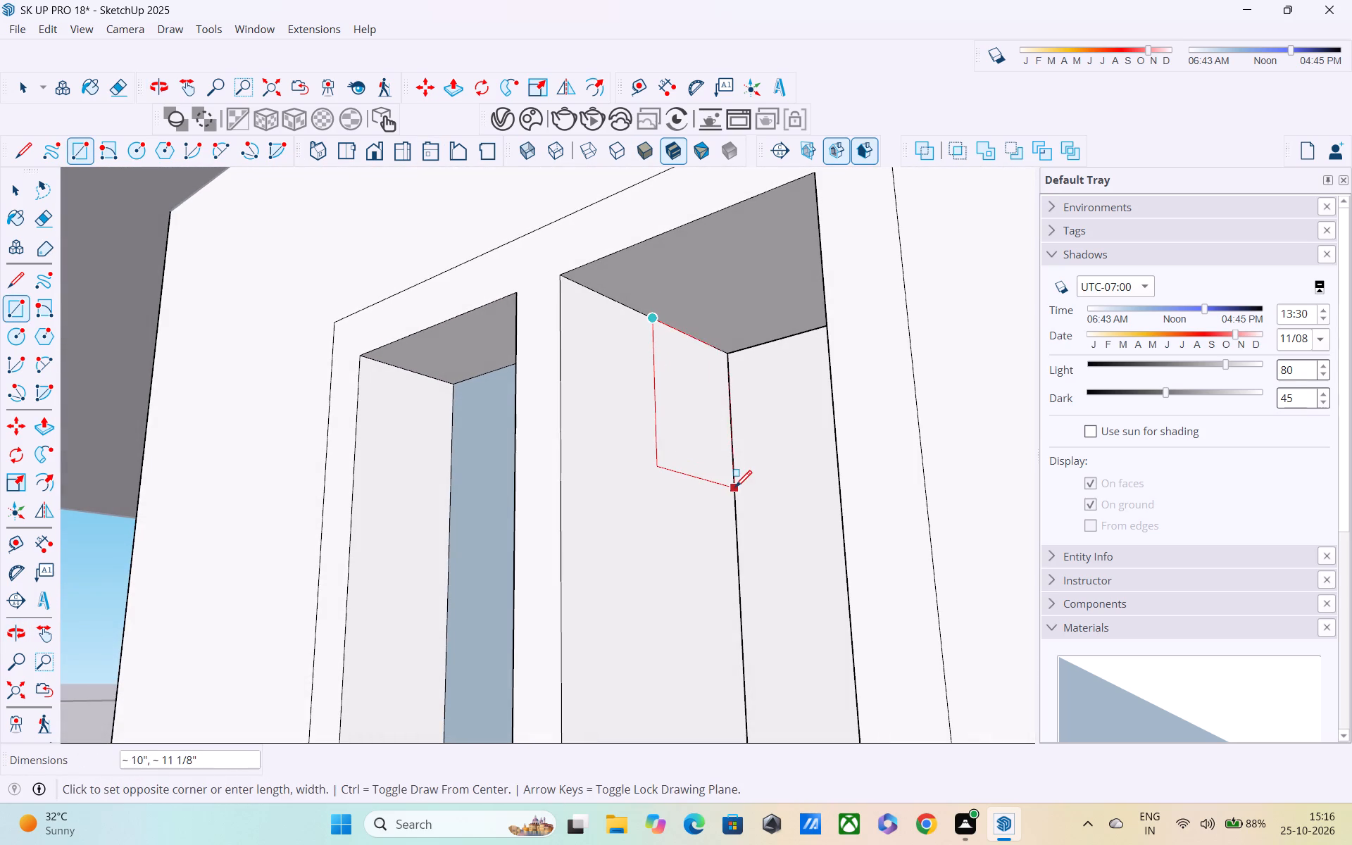
middle_click_drag(730, 485, 640, 361, "shift")
middle_click_drag(676, 398, 670, 390)
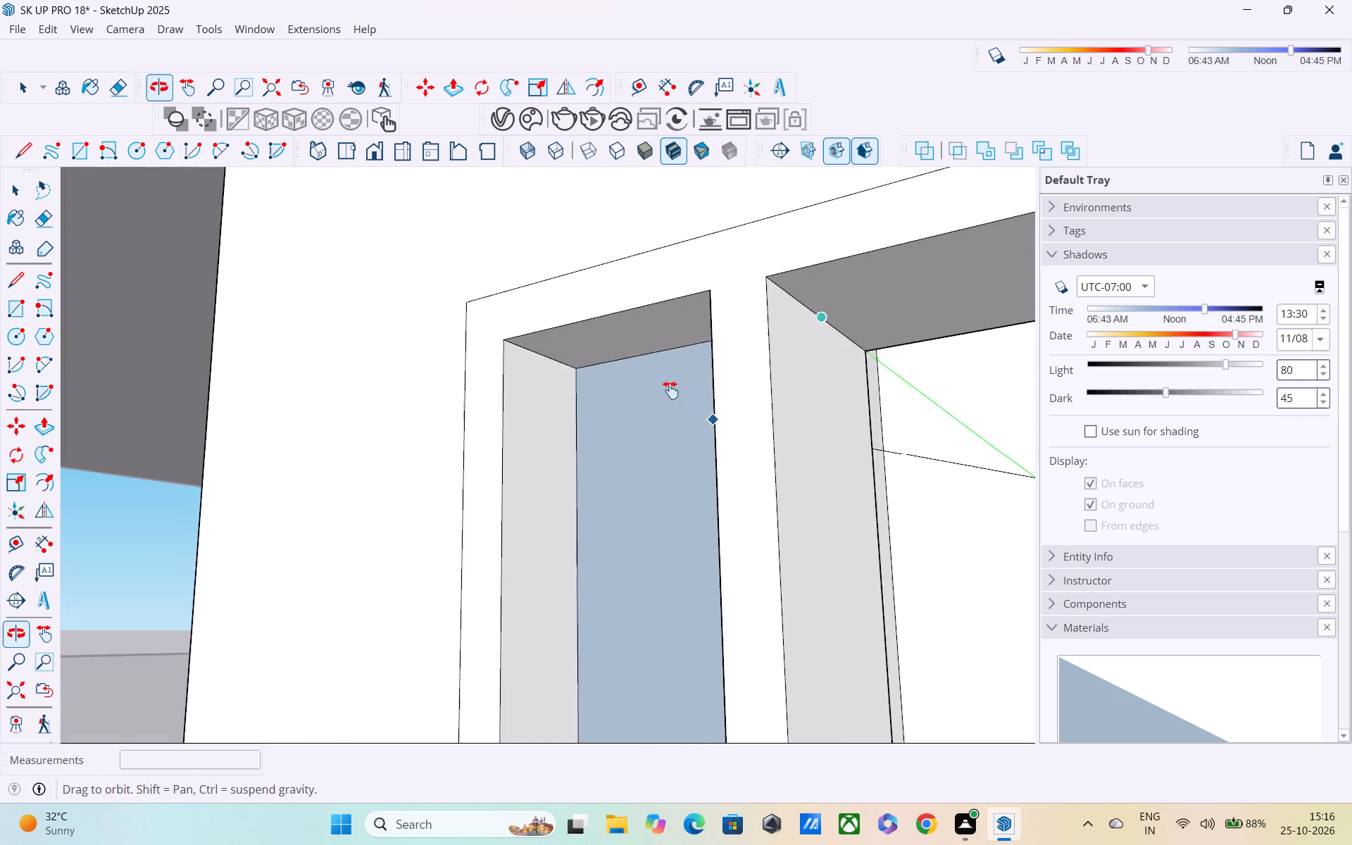
middle_click_drag(670, 390, 512, 296)
scroll(511, 296, "down", 4)
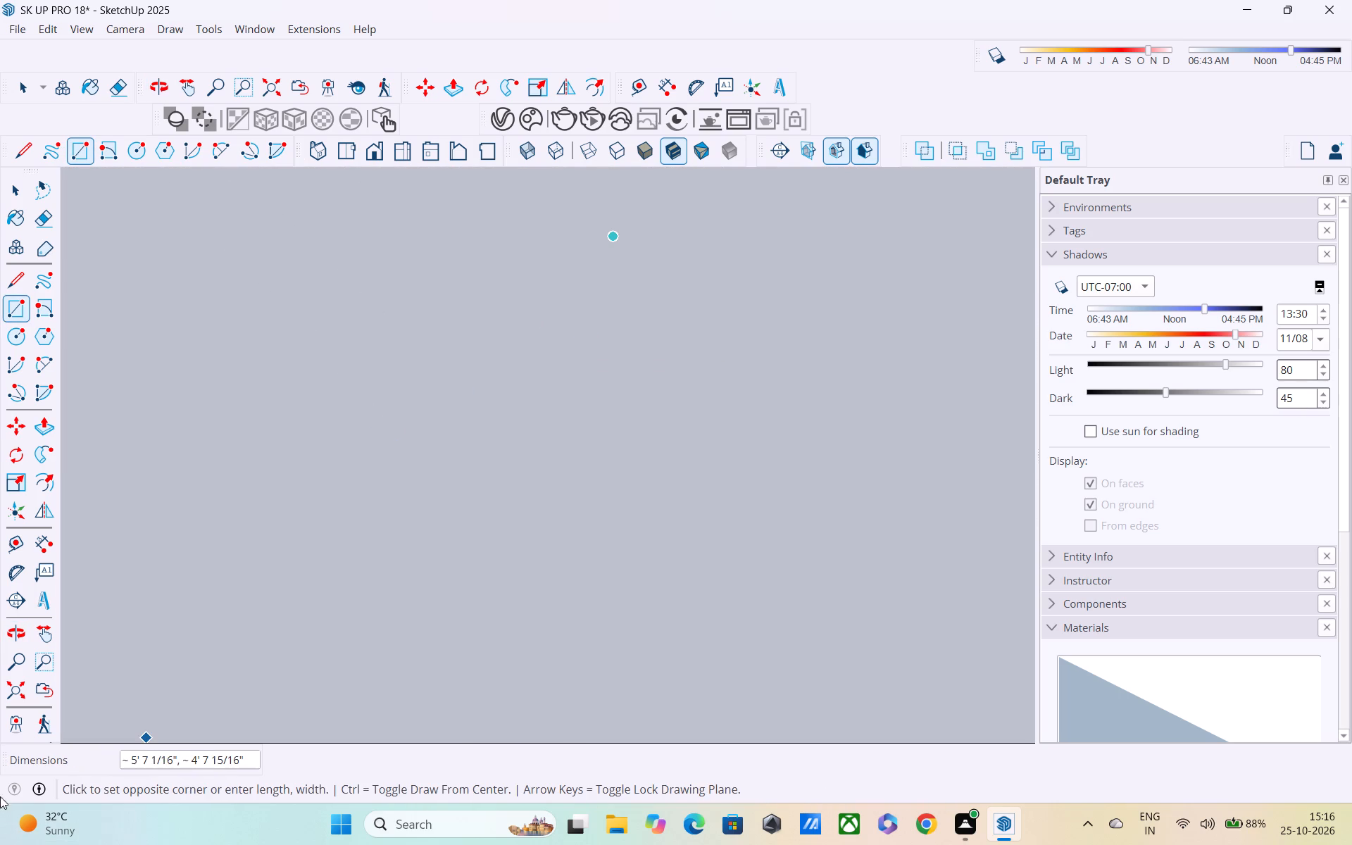
left_click(20, 692)
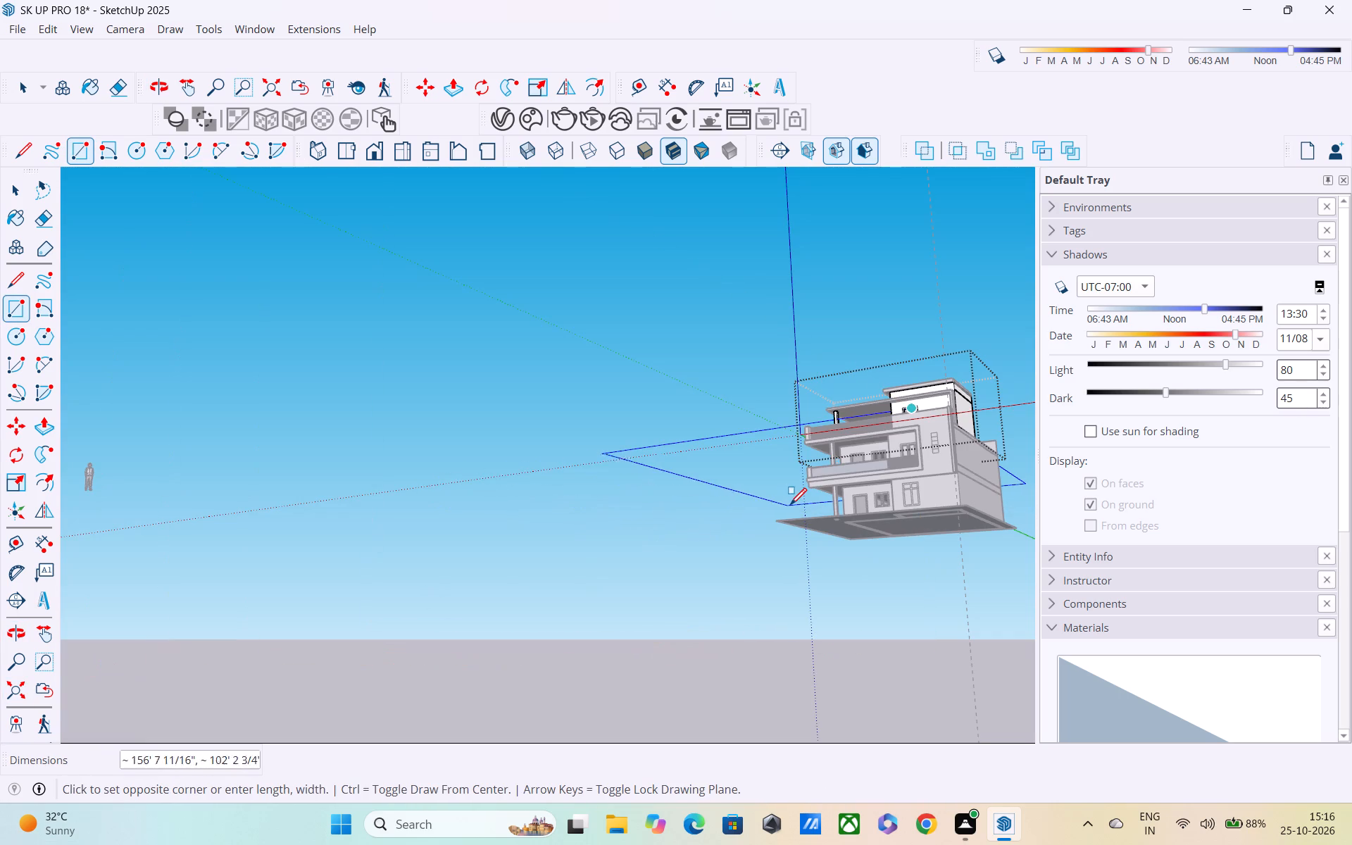
middle_click_drag(789, 508, 618, 509, "shift")
middle_click_drag(774, 491, 863, 696)
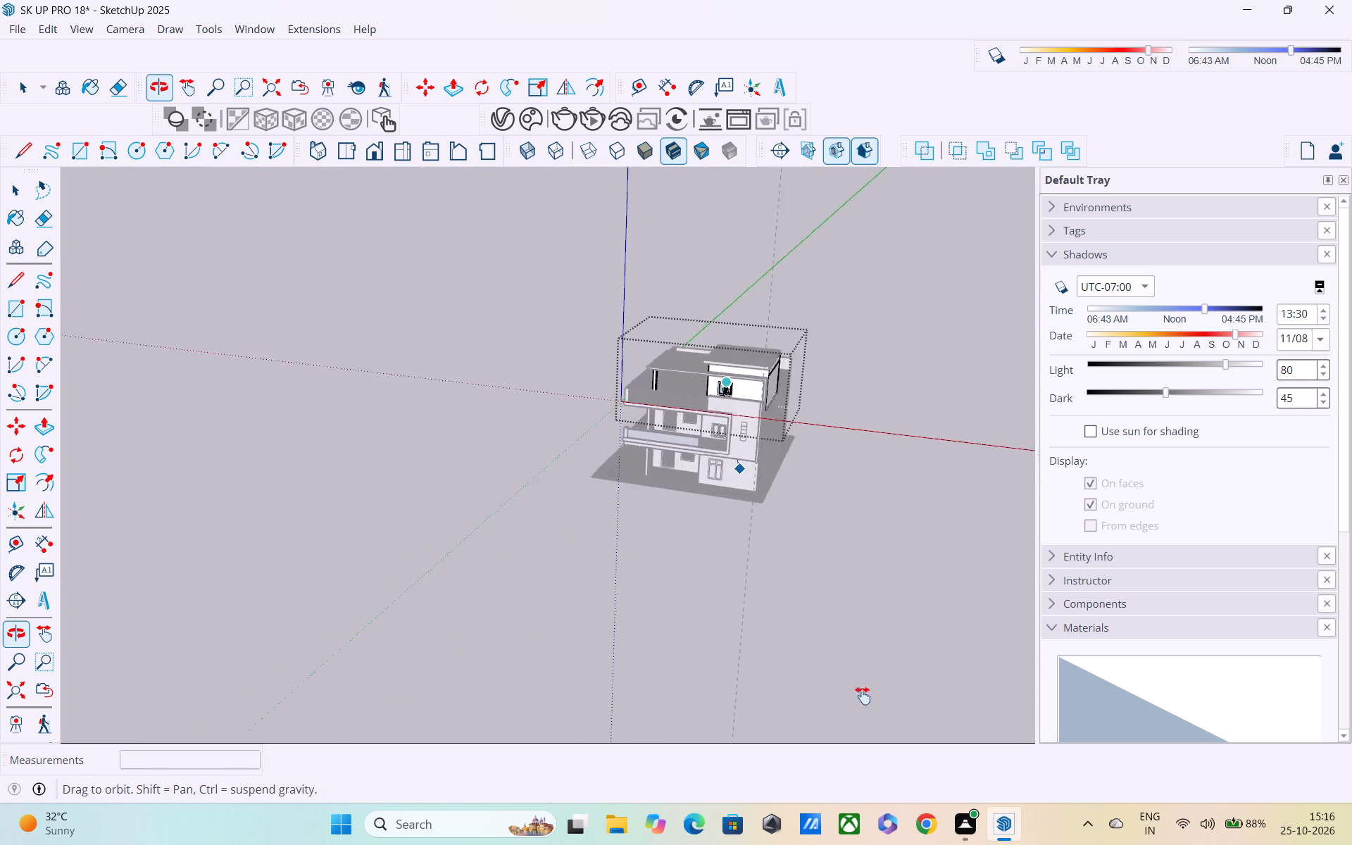
middle_click_drag(863, 696, 961, 844)
scroll(897, 757, "down", 1, "shift")
scroll(837, 506, "up", 16)
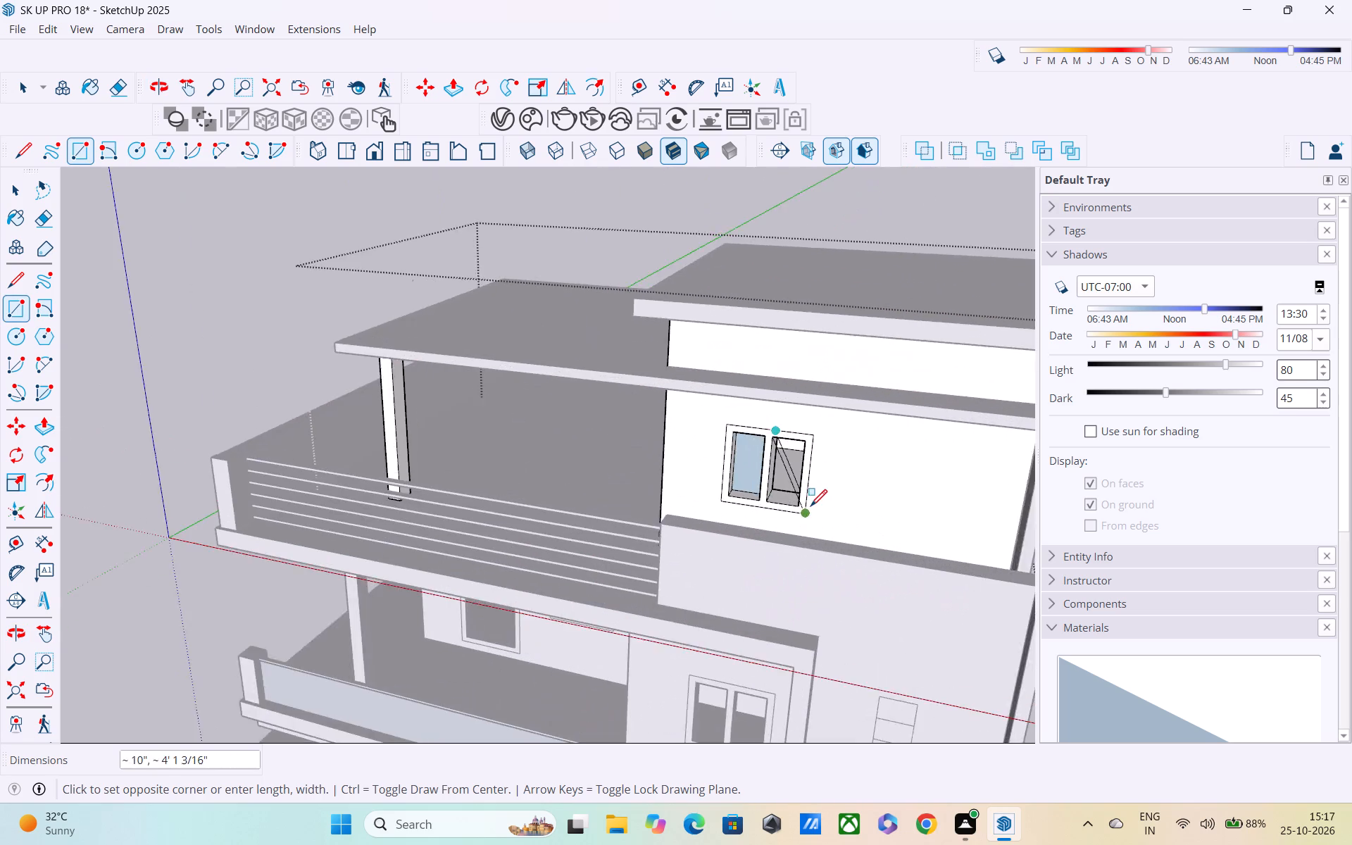
scroll(810, 508, "up", 7)
middle_click_drag(807, 499, 903, 501)
scroll(819, 492, "up", 8)
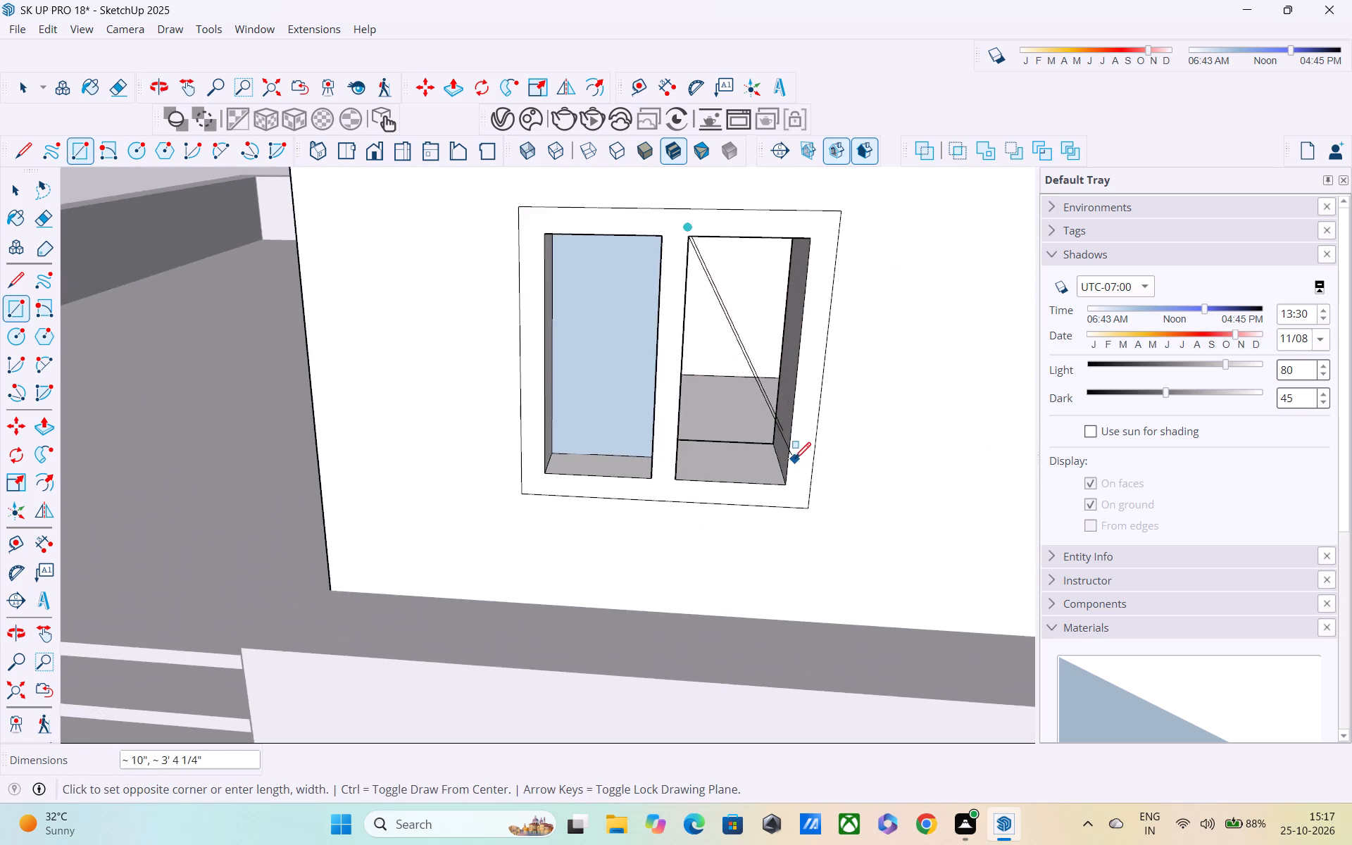
scroll(793, 460, "up", 9)
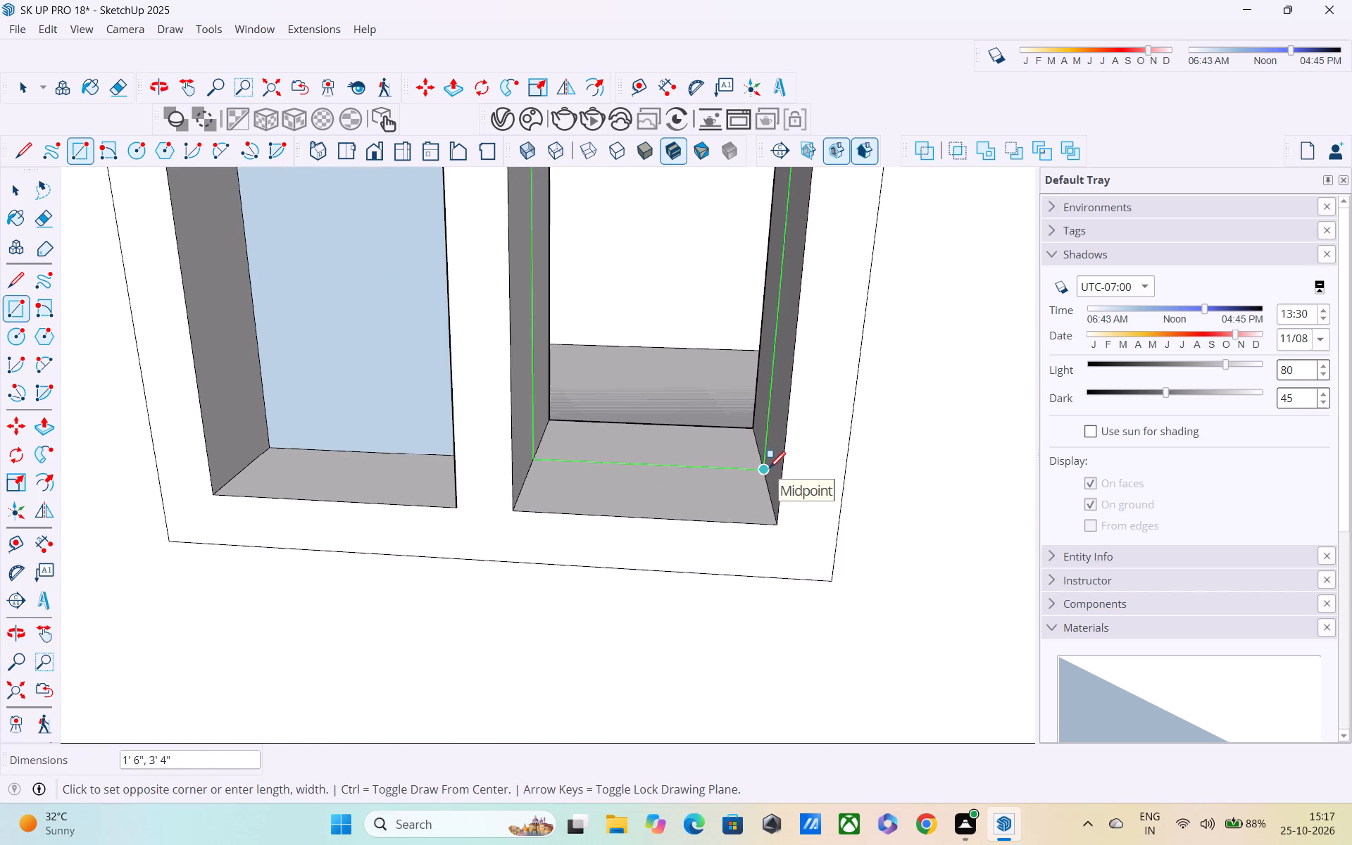
left_click(769, 470)
Finish editing the top-storey wall group and return to the whole model.
scroll(768, 492, "down", 5)
middle_click_drag(764, 525, 727, 461)
scroll(727, 458, "down", 12)
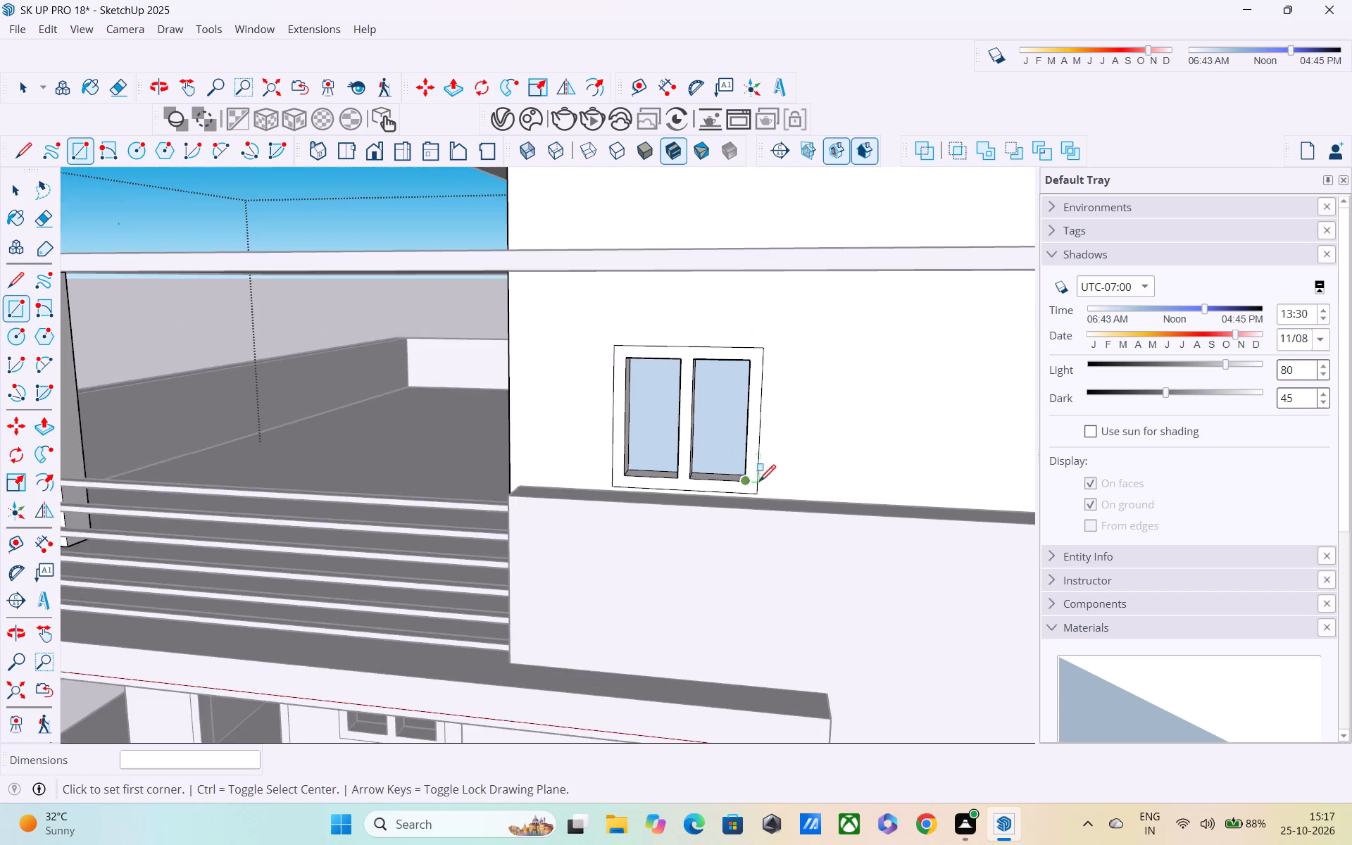
middle_click_drag(770, 489, 770, 439)
scroll(795, 463, "down", 6)
middle_click_drag(758, 577, 746, 506)
middle_click_drag(569, 718, 681, 582)
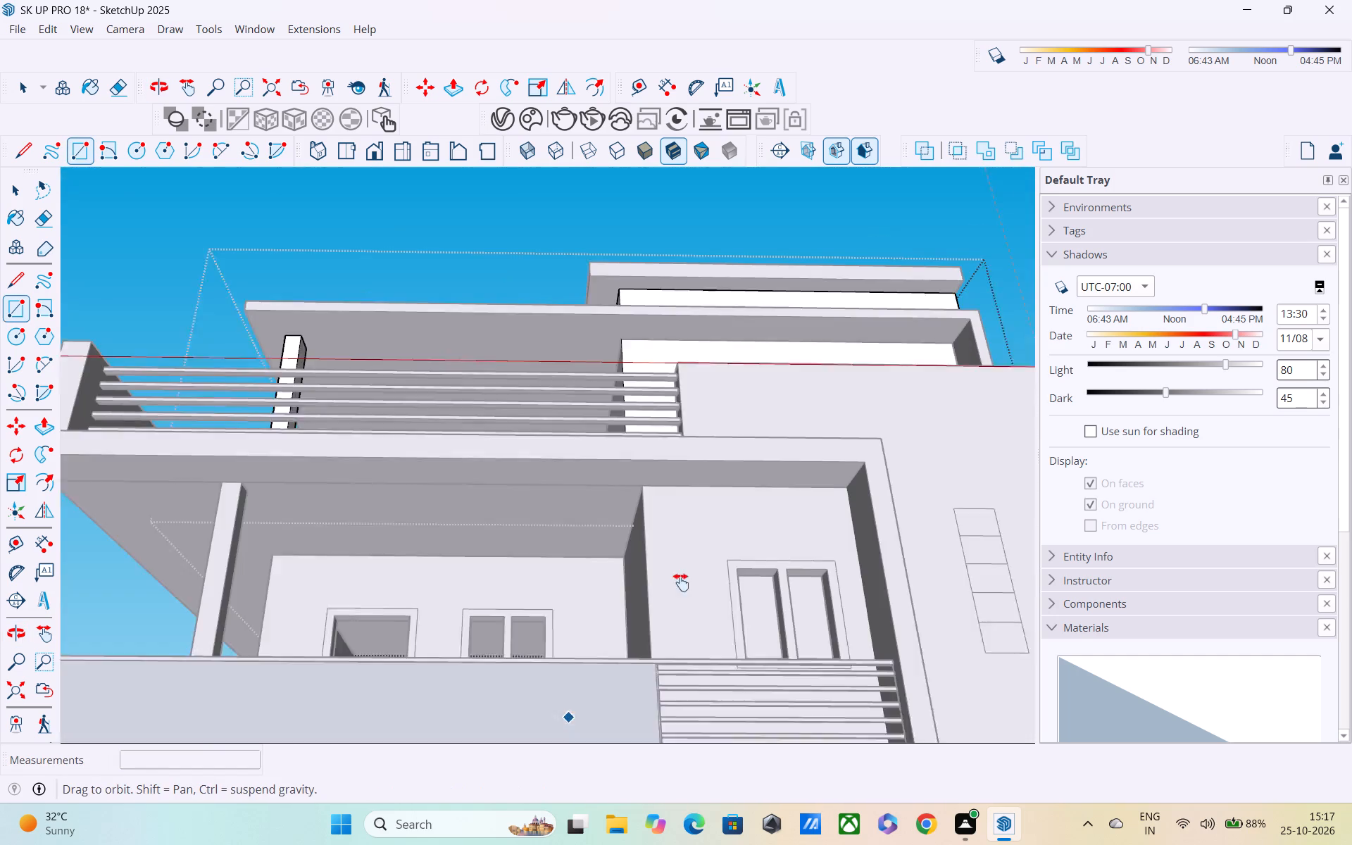
middle_click_drag(681, 582, 694, 619)
key("space")
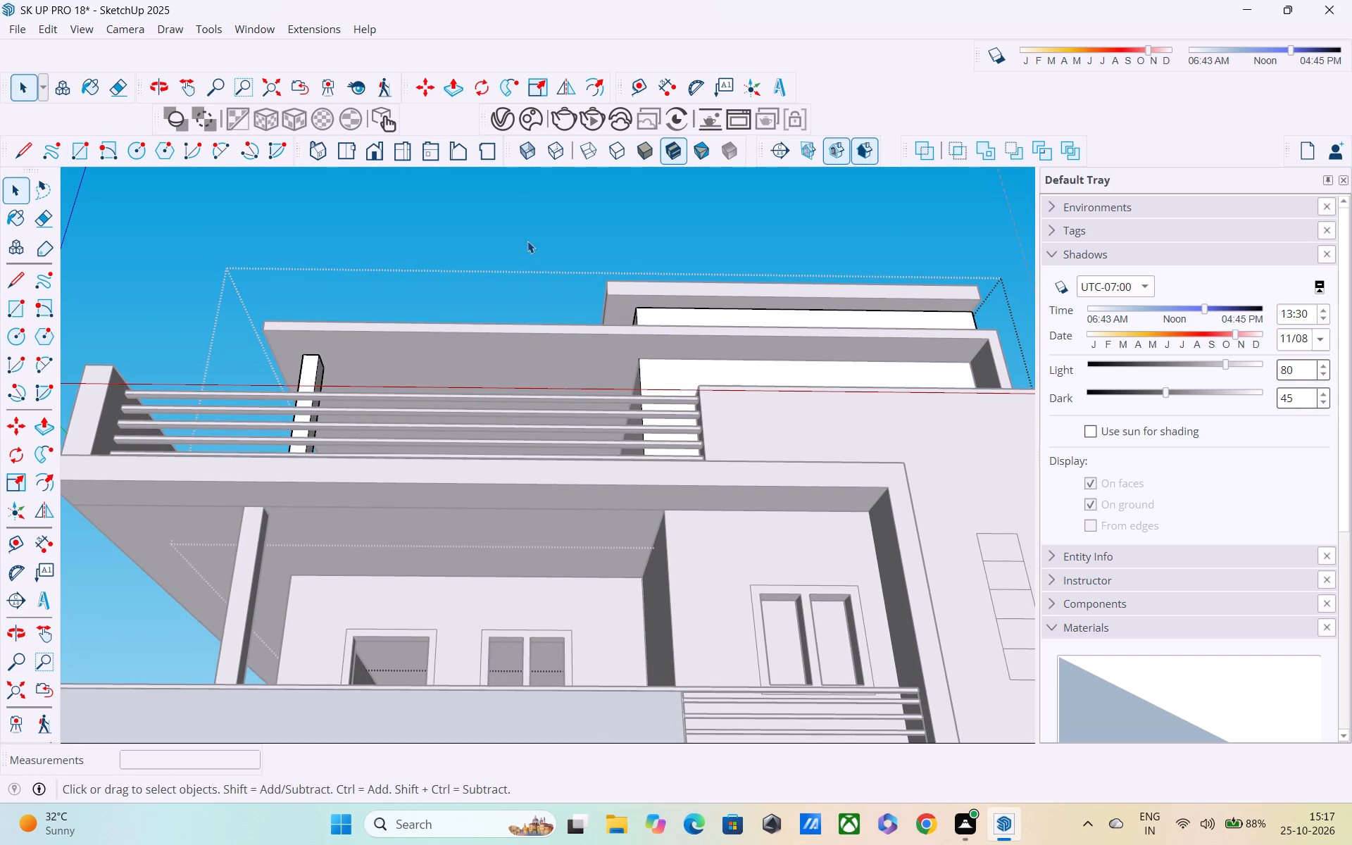
left_click(530, 202)
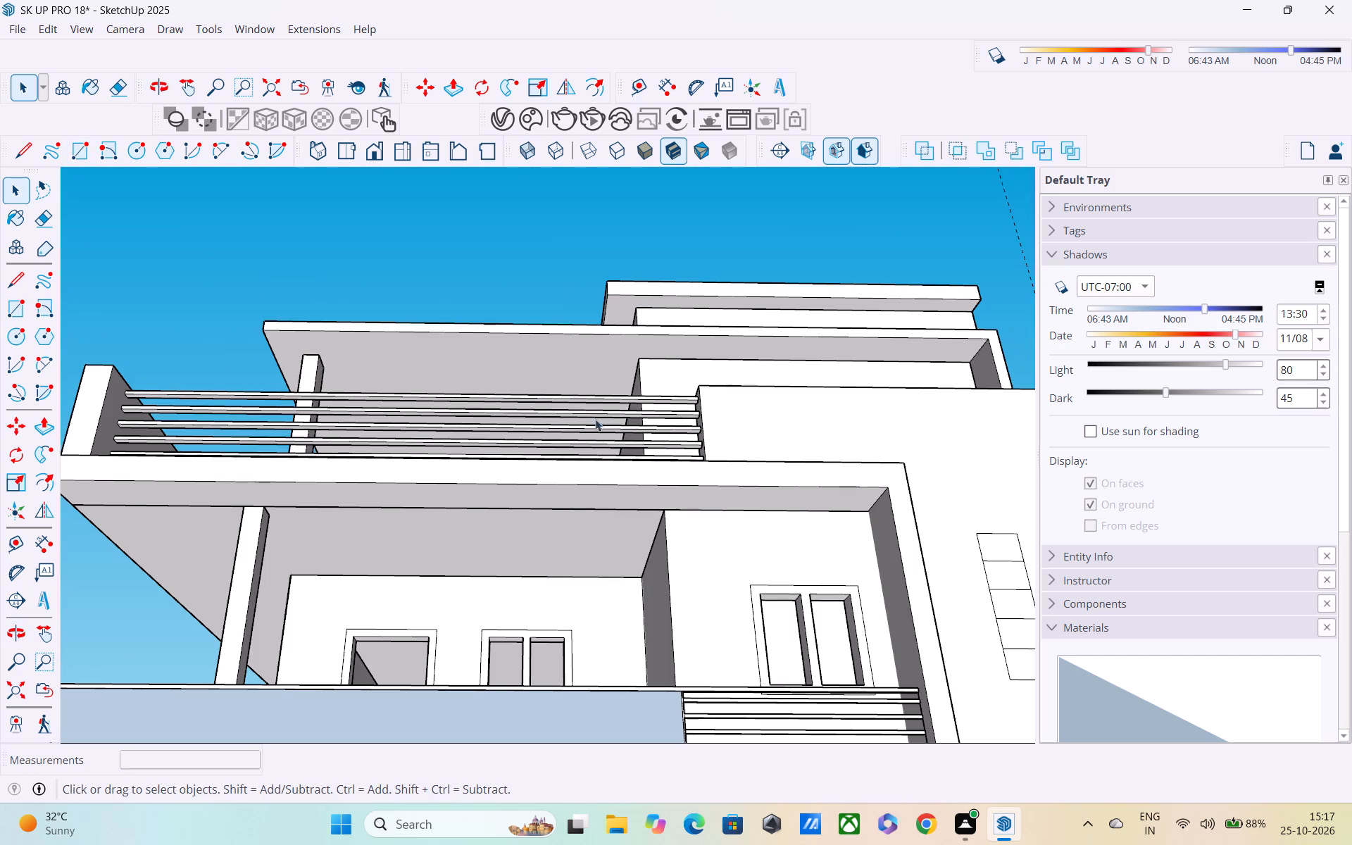
Examine the balcony door, the windows and the top-storey wall on the front elevation, briefly turning on back edges.
scroll(622, 341, "down", 4)
middle_click_drag(618, 411, 539, 616)
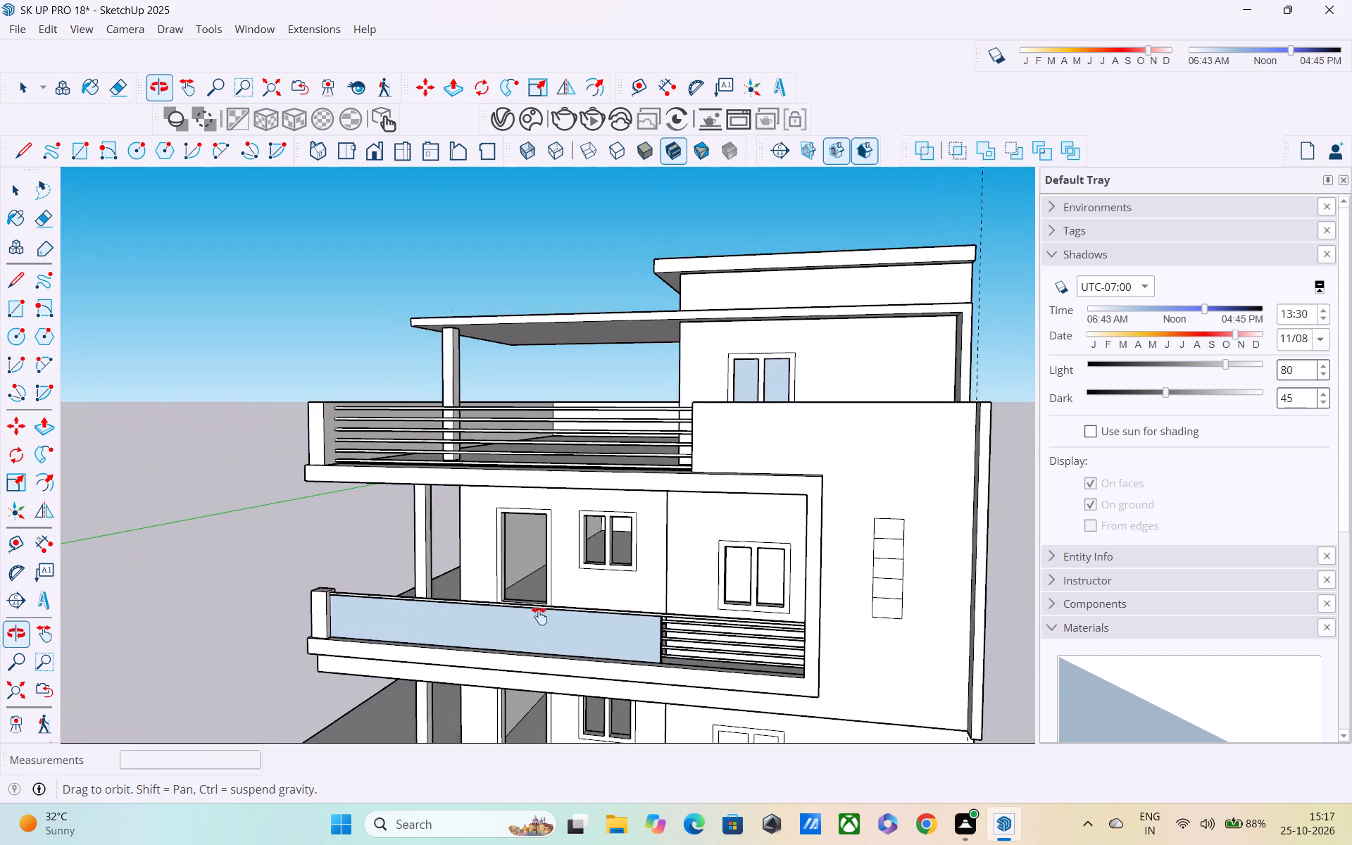
middle_click_drag(539, 616, 540, 616)
scroll(527, 538, "up", 9)
middle_click_drag(509, 532, 492, 485)
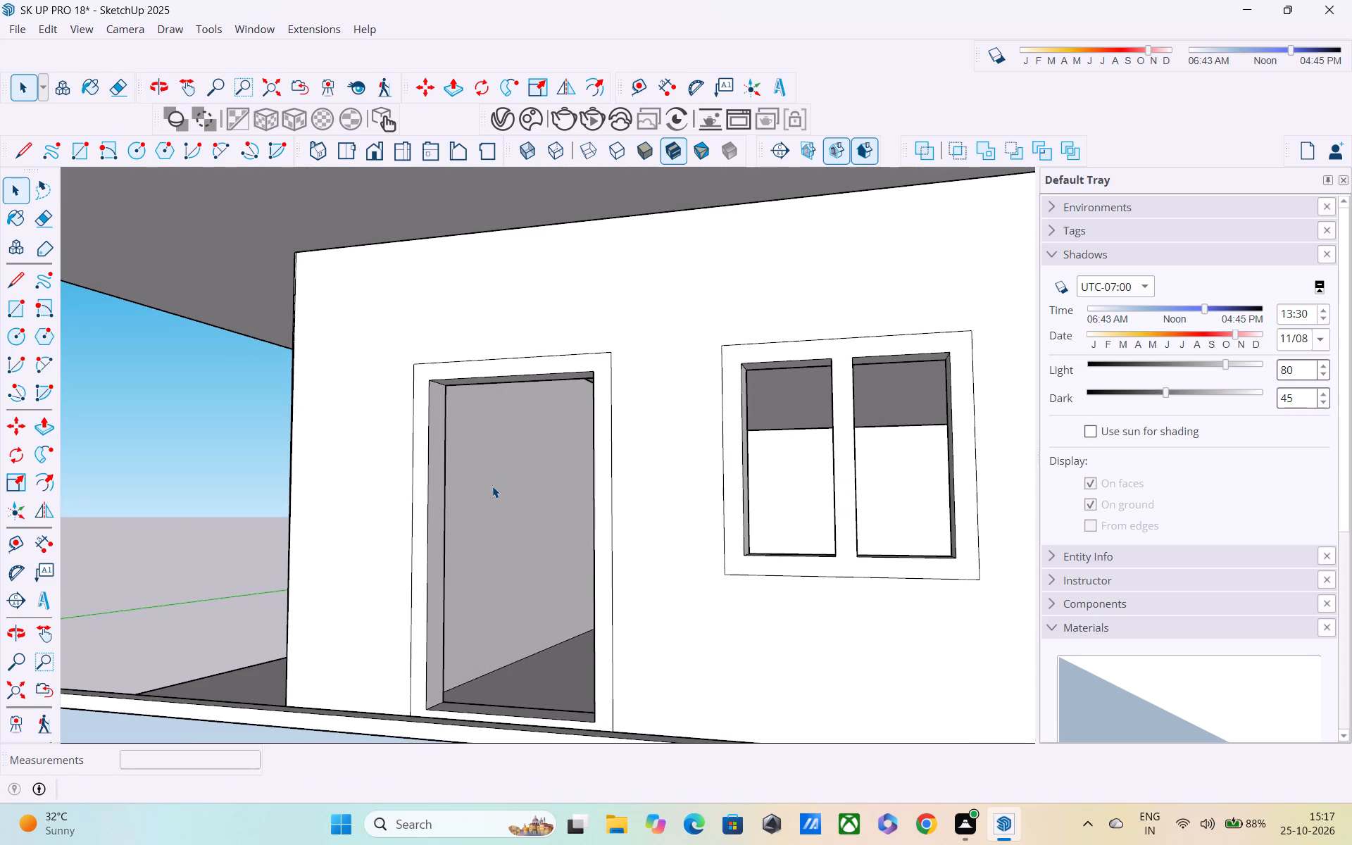
middle_click_drag(498, 492, 520, 520)
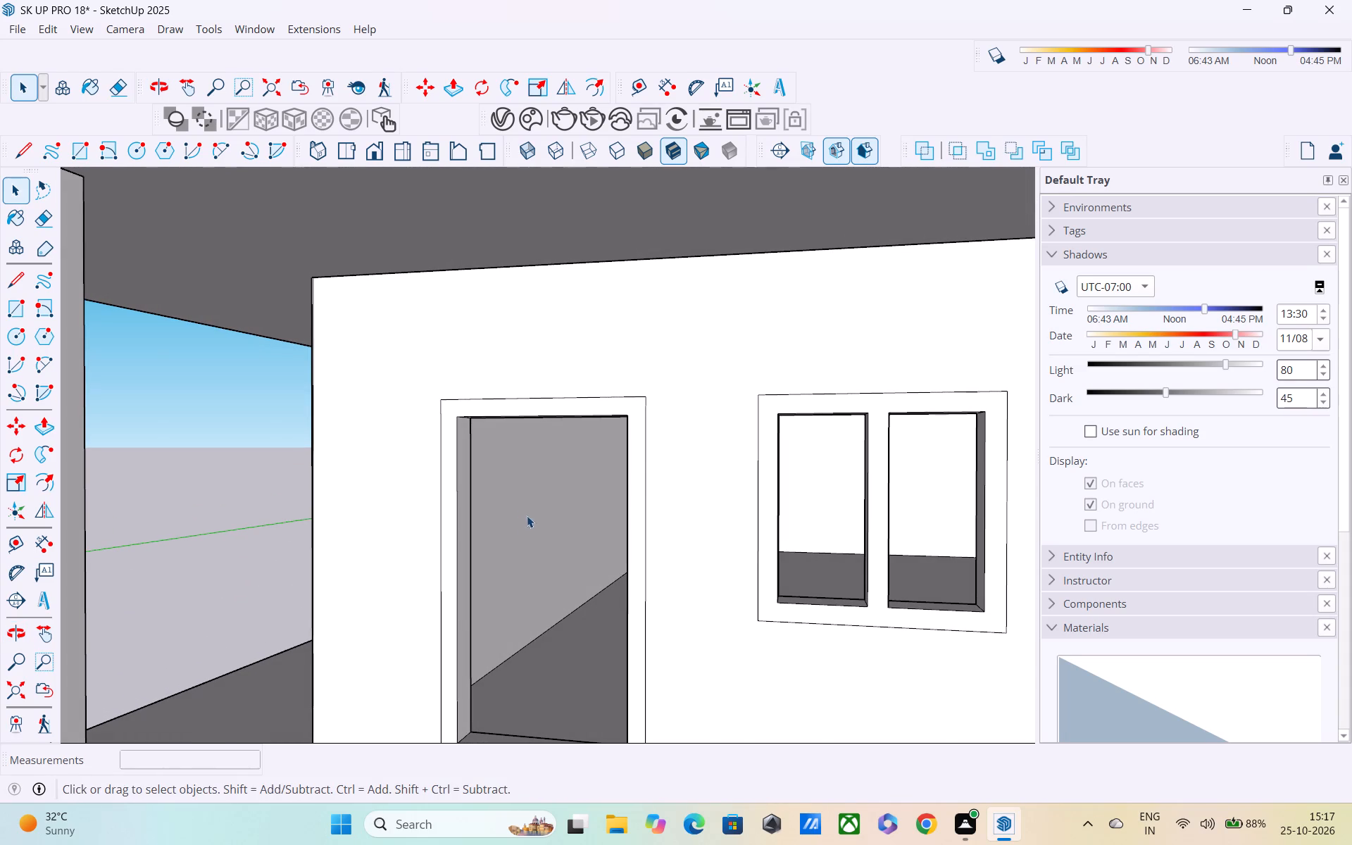
key("k")
key("l")
scroll(596, 527, "down", 1)
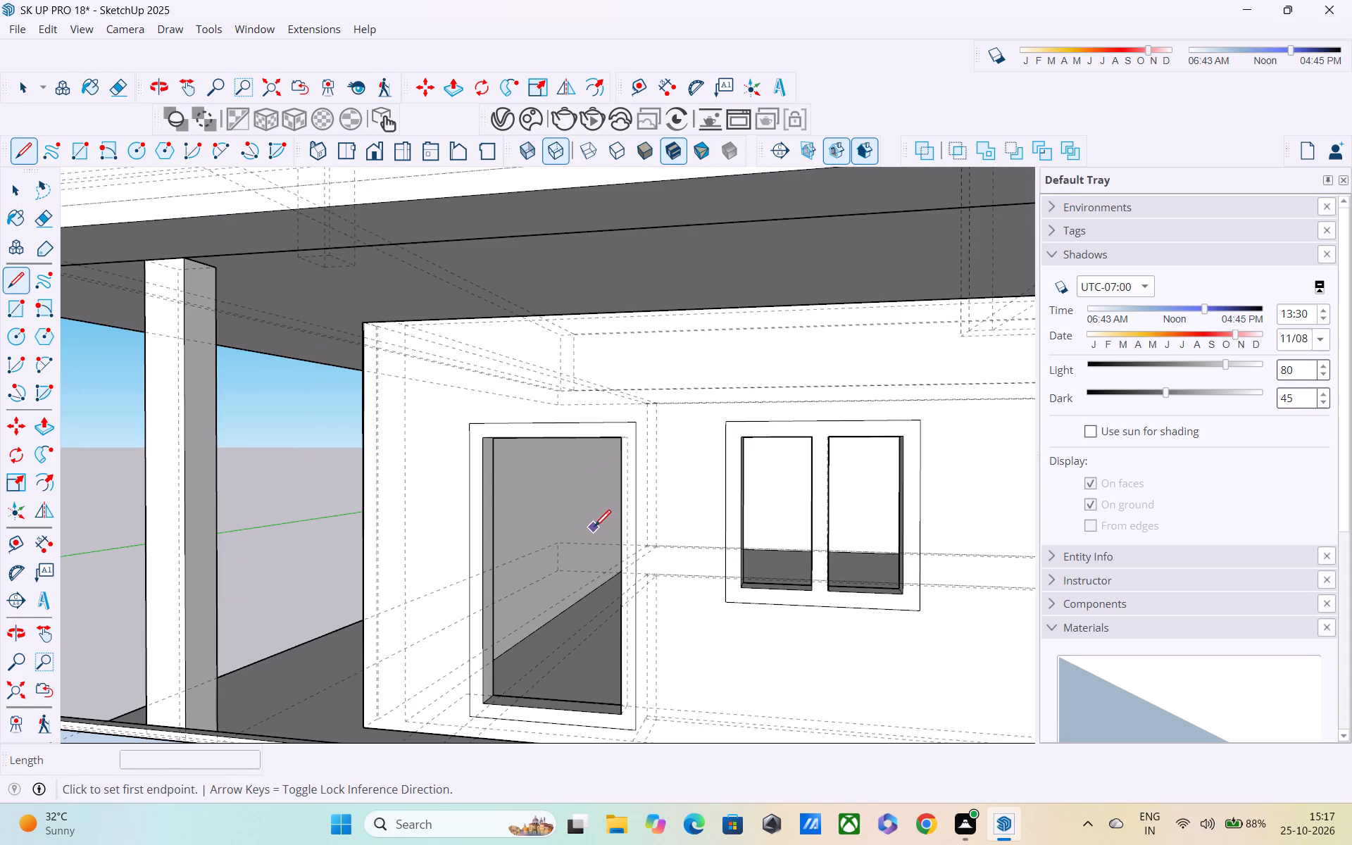
key("k")
scroll(618, 525, "down", 5)
scroll(708, 527, "down", 8)
middle_click_drag(827, 525, 684, 549)
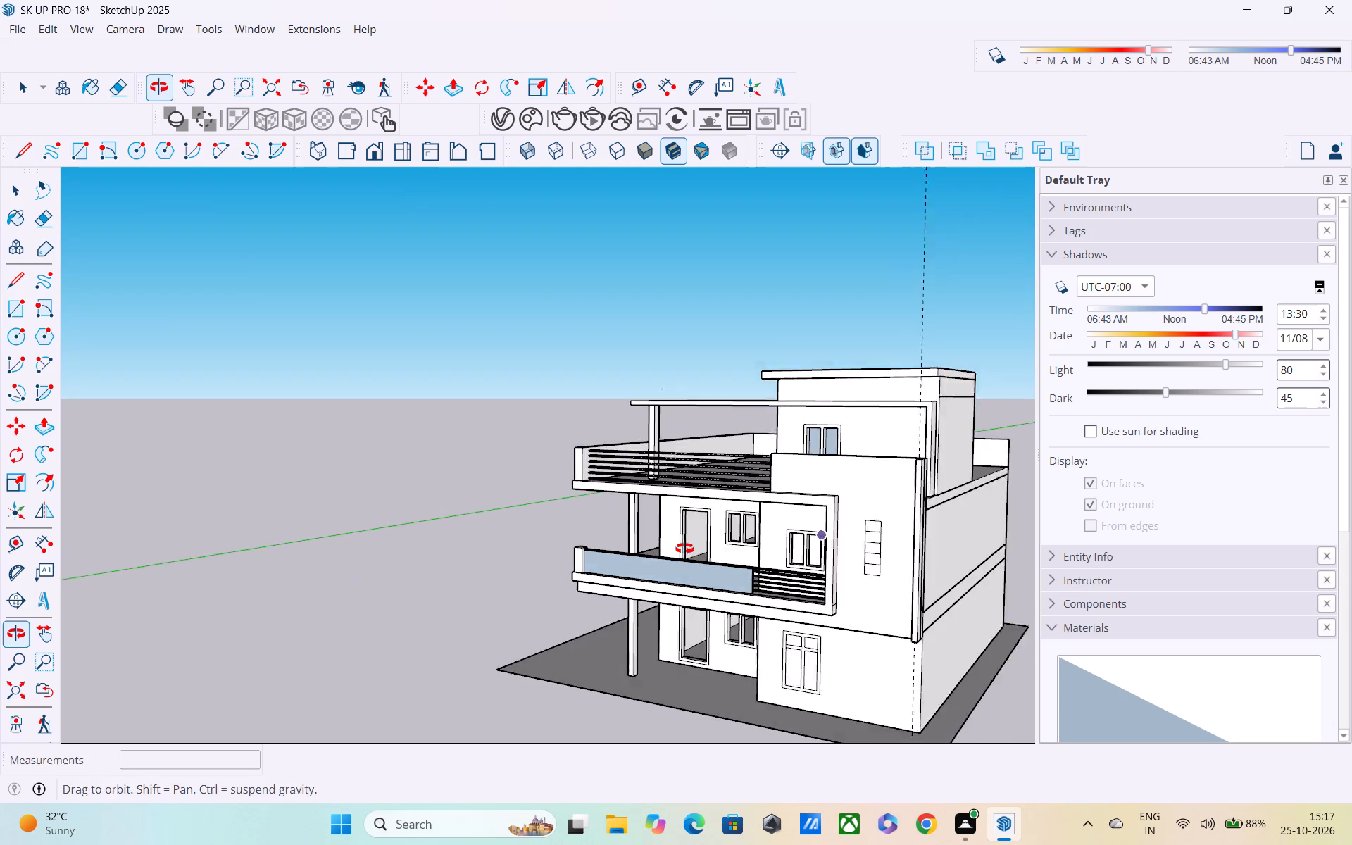
middle_click_drag(684, 549, 680, 551)
scroll(680, 551, "down", 1)
scroll(841, 435, "up", 1)
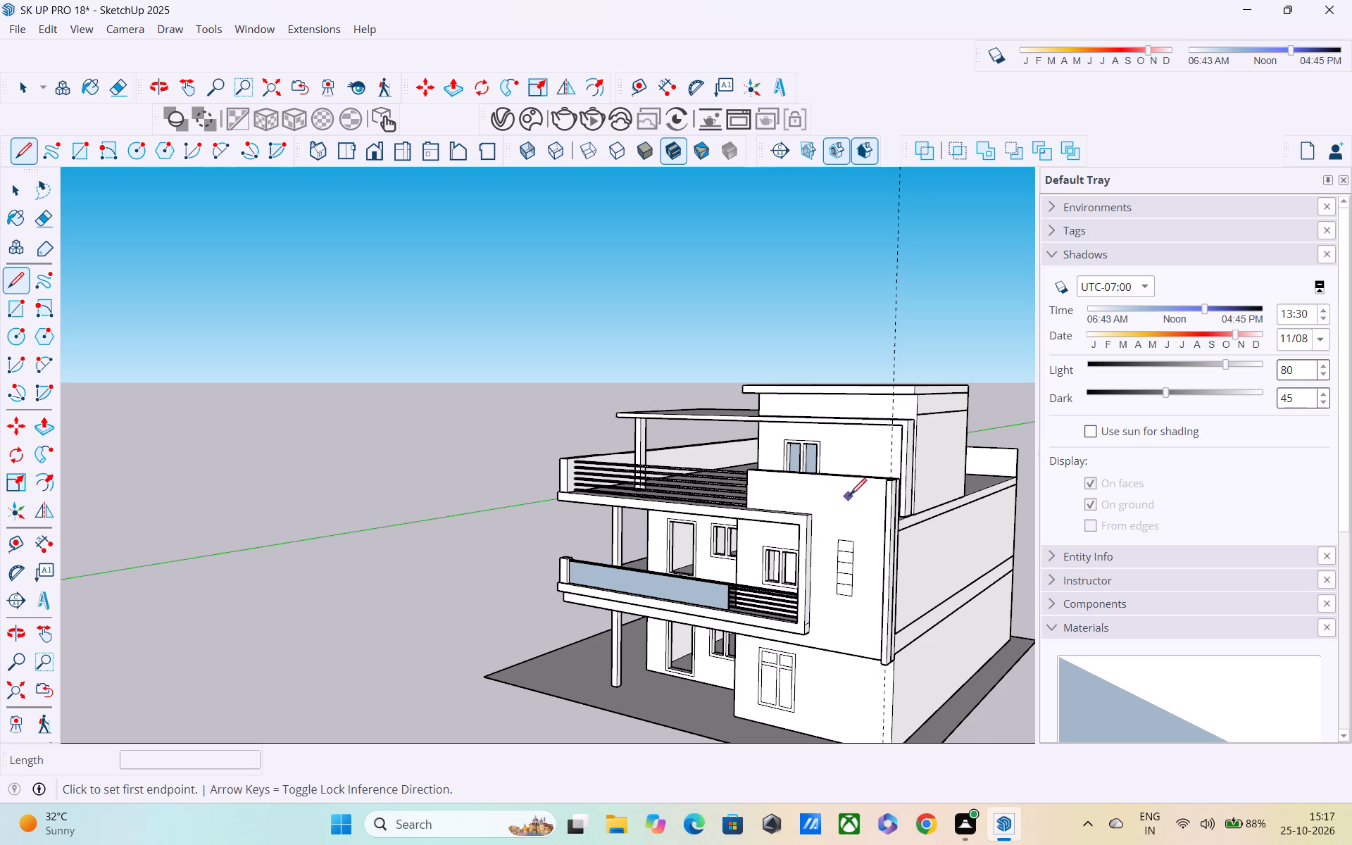
scroll(854, 489, "up", 1)
middle_click_drag(854, 489, 961, 606)
scroll(958, 593, "down", 1)
scroll(860, 396, "up", 7)
middle_click_drag(864, 470, 875, 415)
scroll(875, 415, "up", 1)
scroll(875, 415, "down", 1)
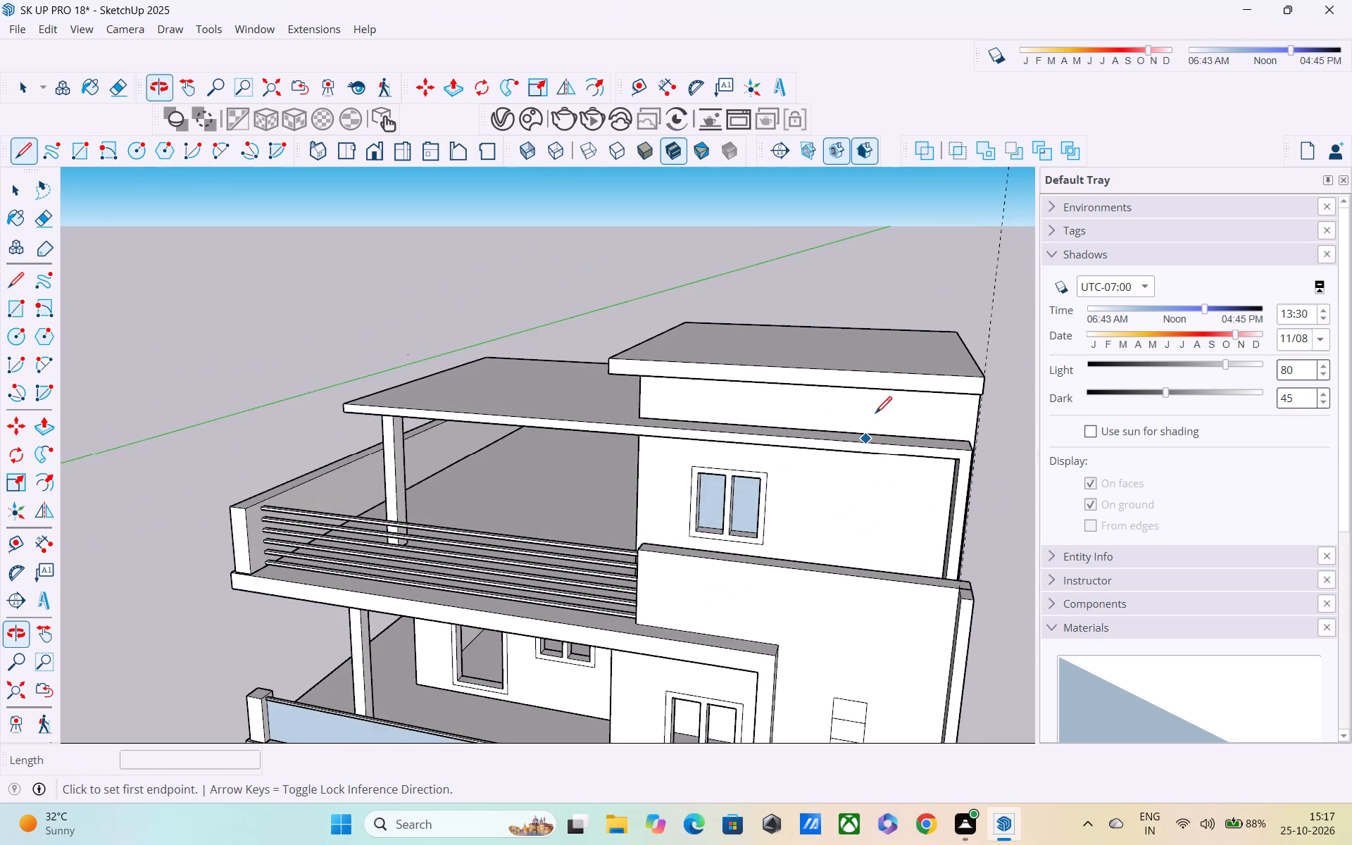
scroll(875, 415, "up", 5)
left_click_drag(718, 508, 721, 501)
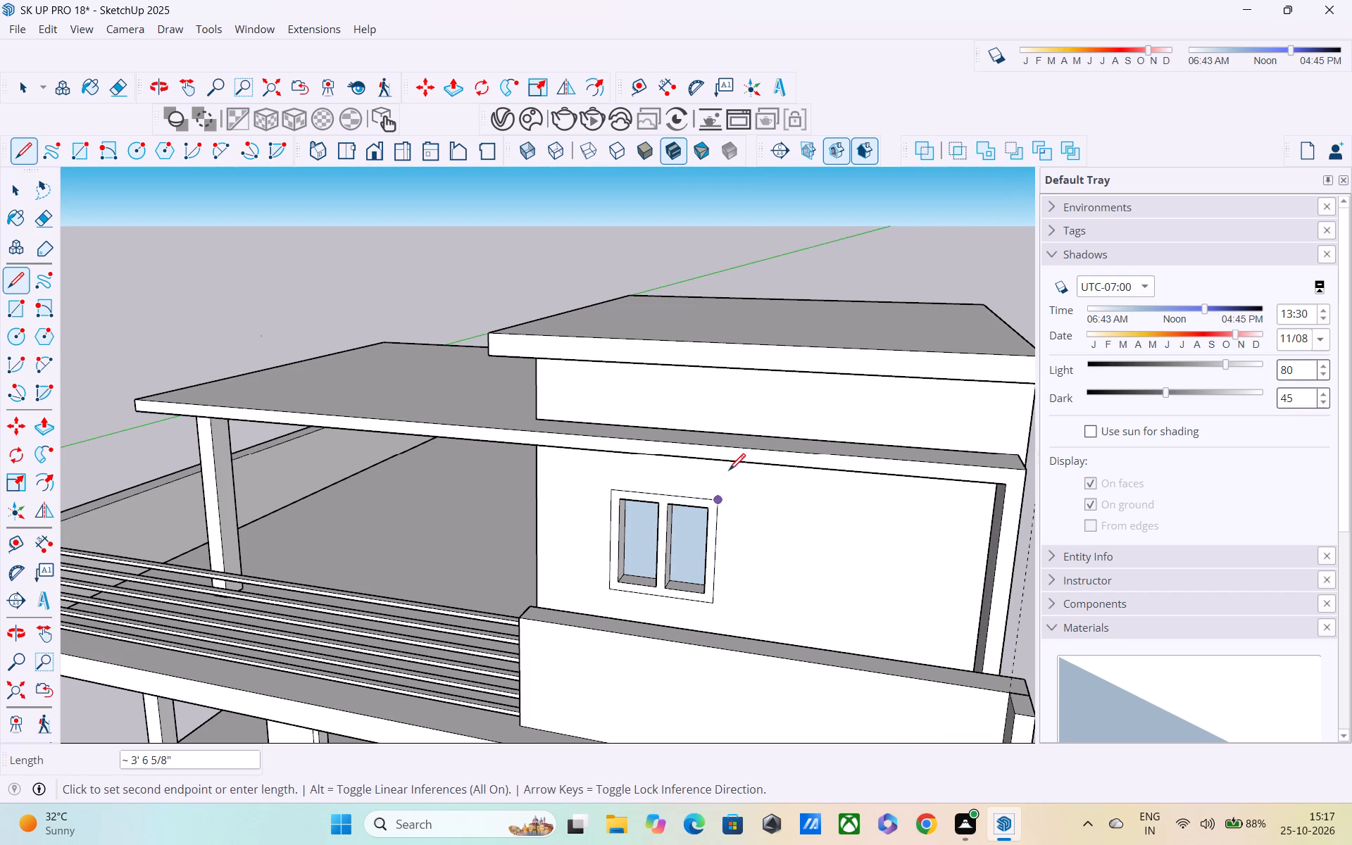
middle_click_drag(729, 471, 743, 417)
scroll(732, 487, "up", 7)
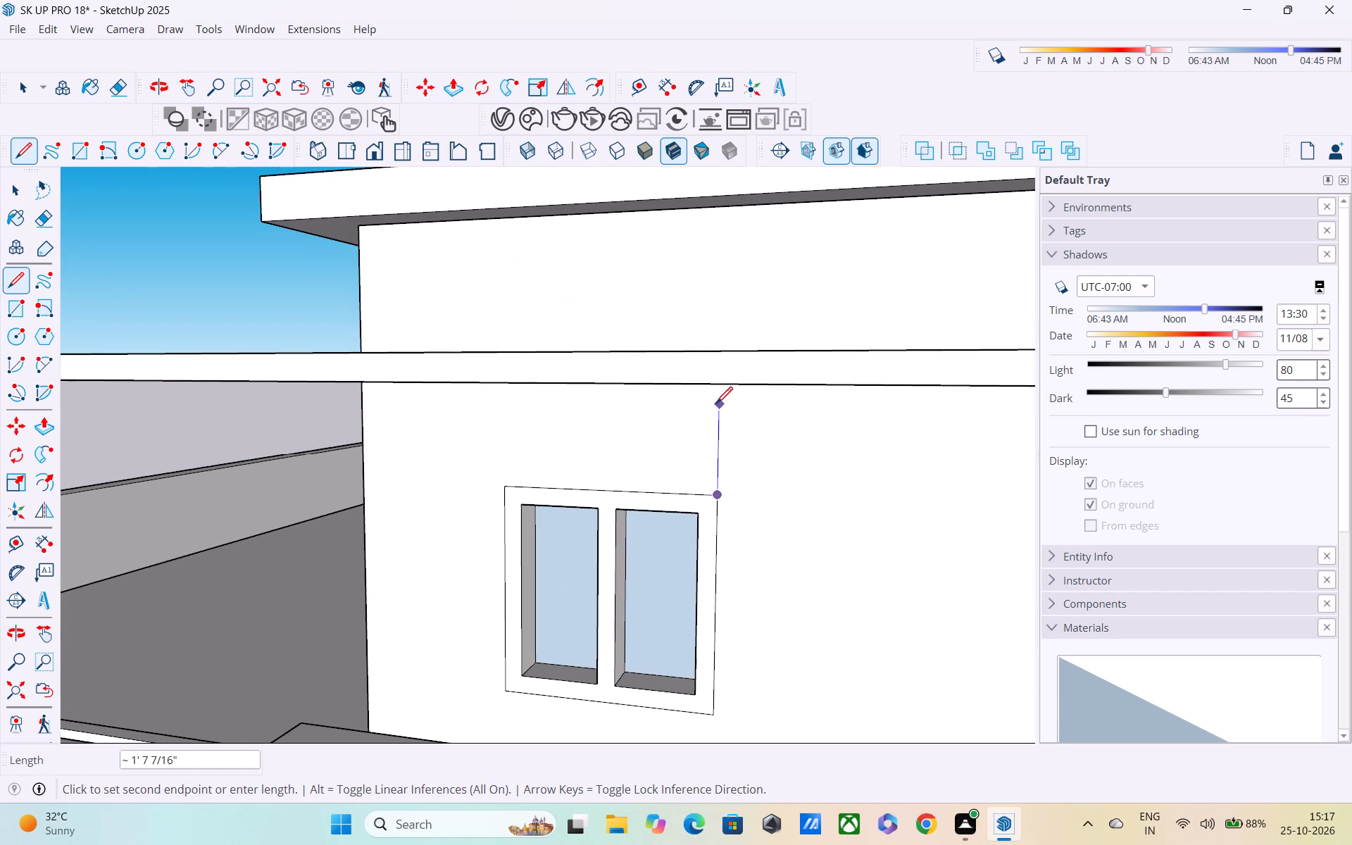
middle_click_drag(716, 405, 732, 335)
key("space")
Inside the top-storey wall group, draw a vertical line about 1' 11" from the window frame's upper right corner to the canopy slab's underside.
double_click(725, 437)
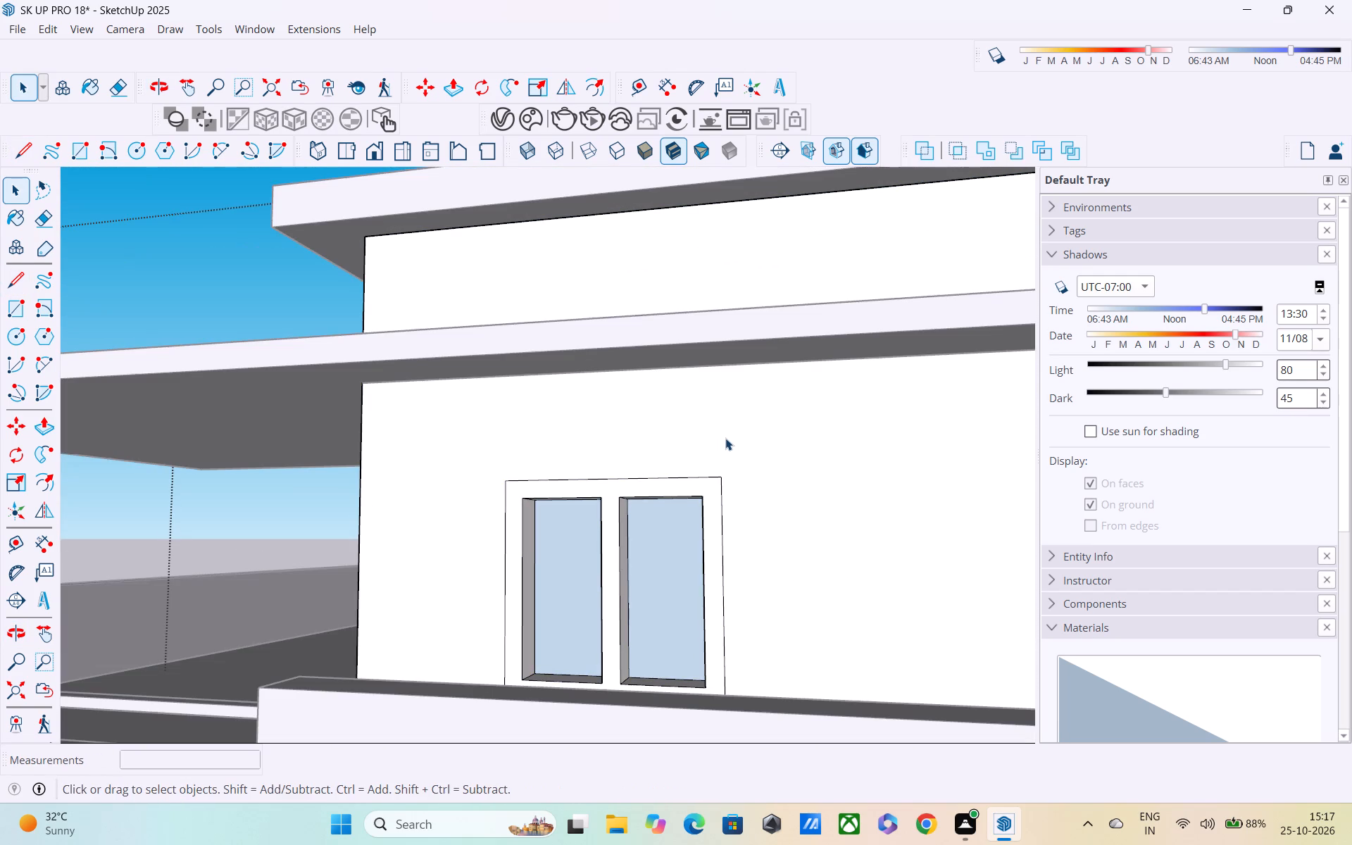
key("l")
scroll(718, 468, "up", 2)
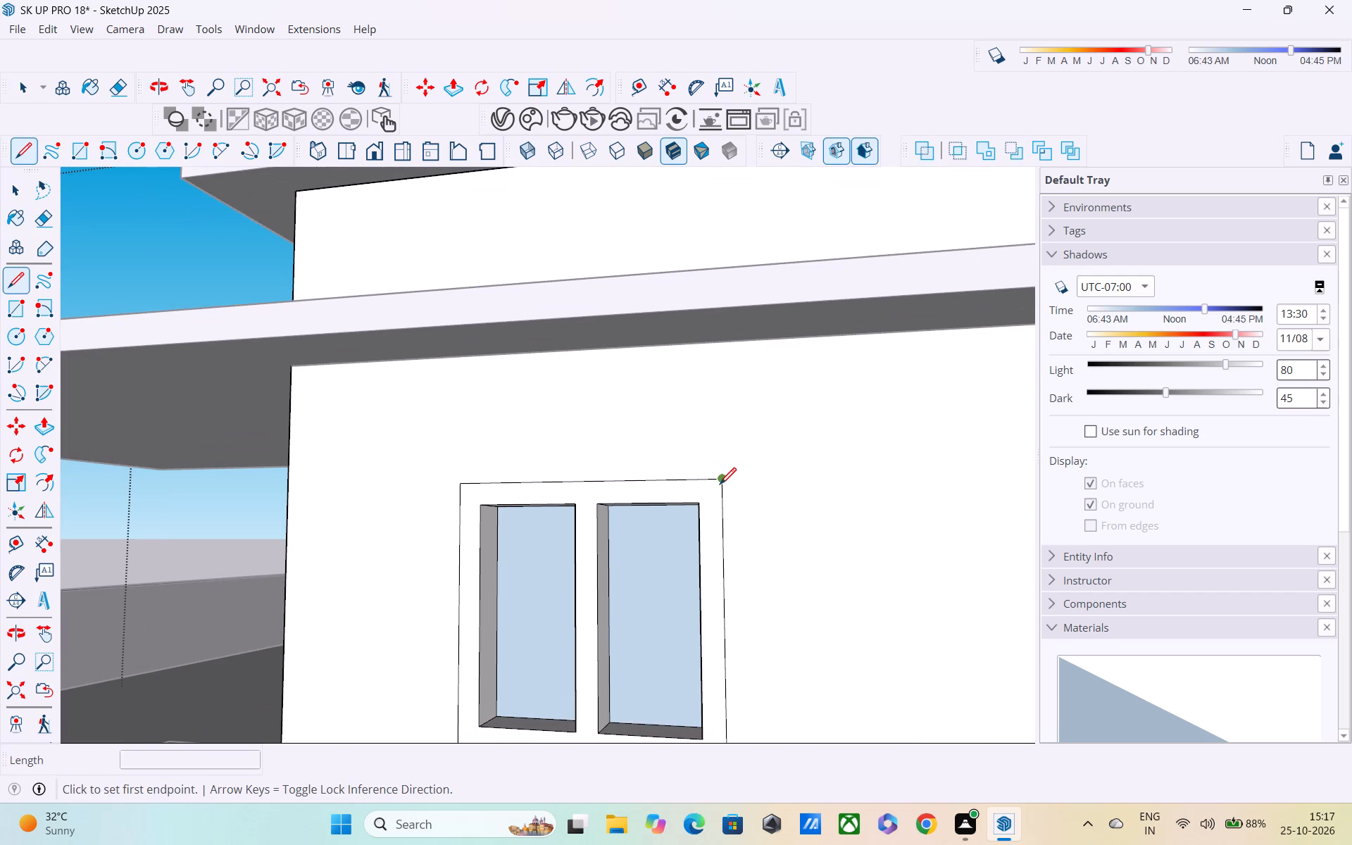
left_click(720, 486)
middle_click_drag(727, 365, 730, 323)
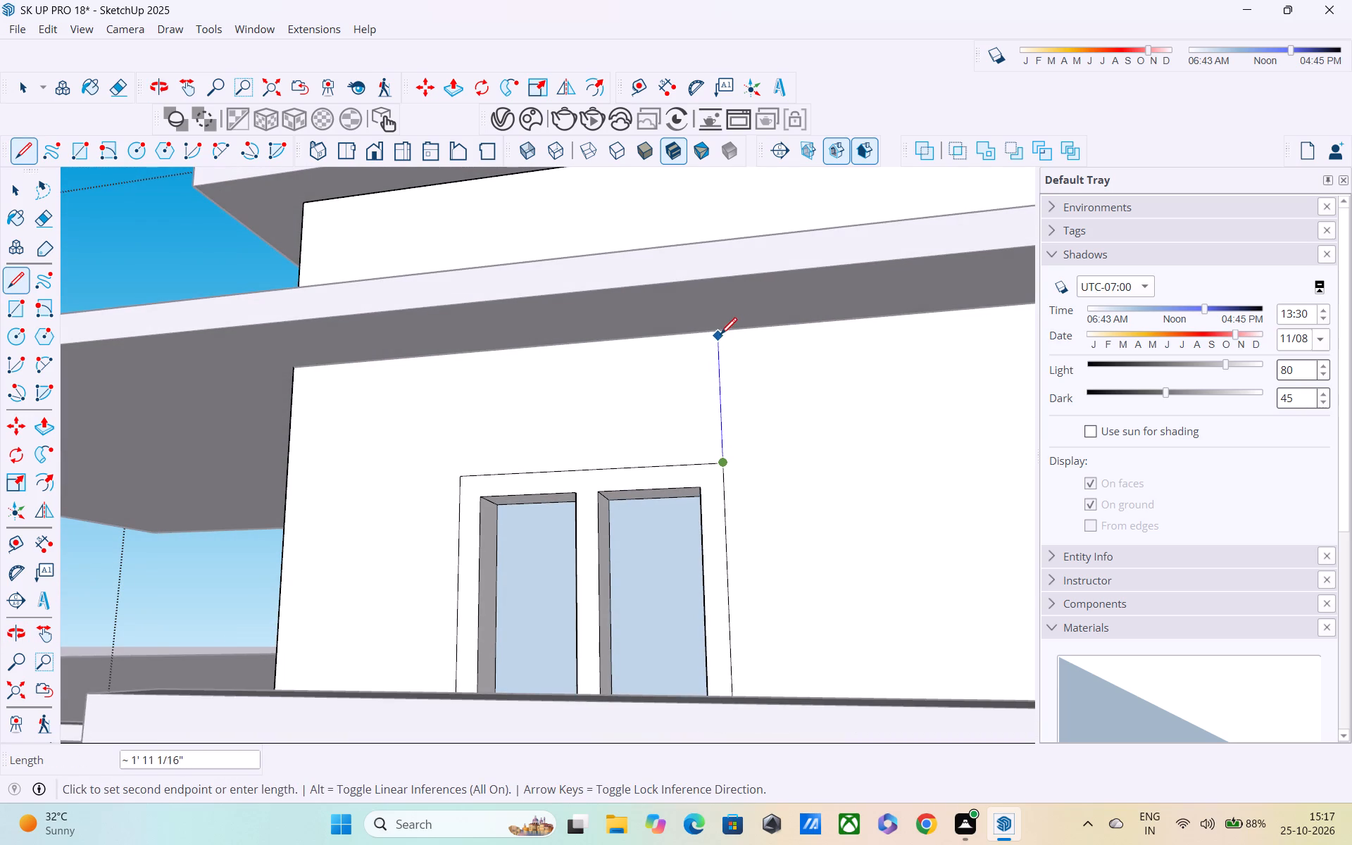
left_click(719, 332)
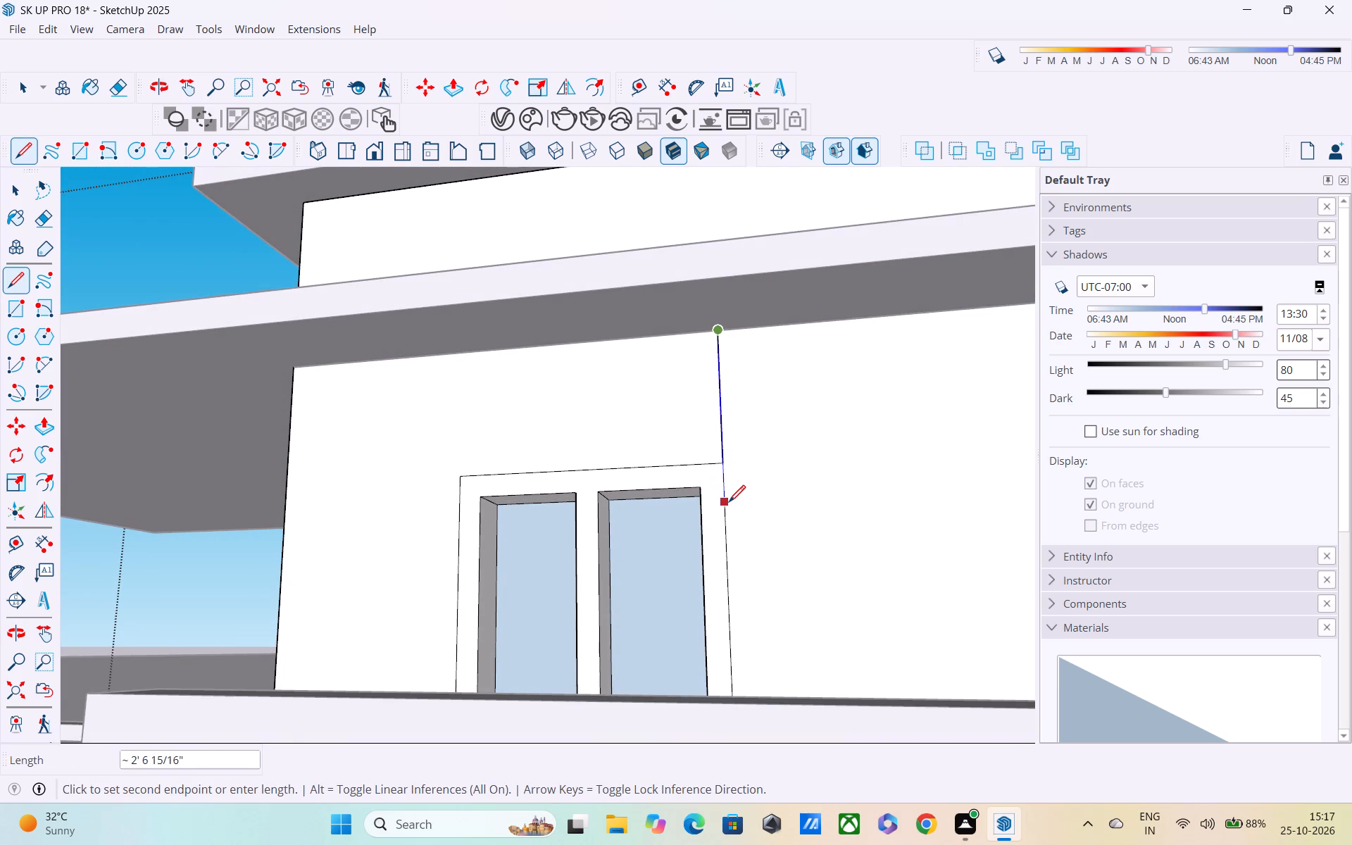
Draw a vertical line about 7' 5" long from the canopy underside, along the window frame's edge, down to the wall's base.
scroll(729, 503, "down", 3)
middle_click_drag(731, 505, 708, 303, "shift")
middle_click_drag(708, 308, 722, 498)
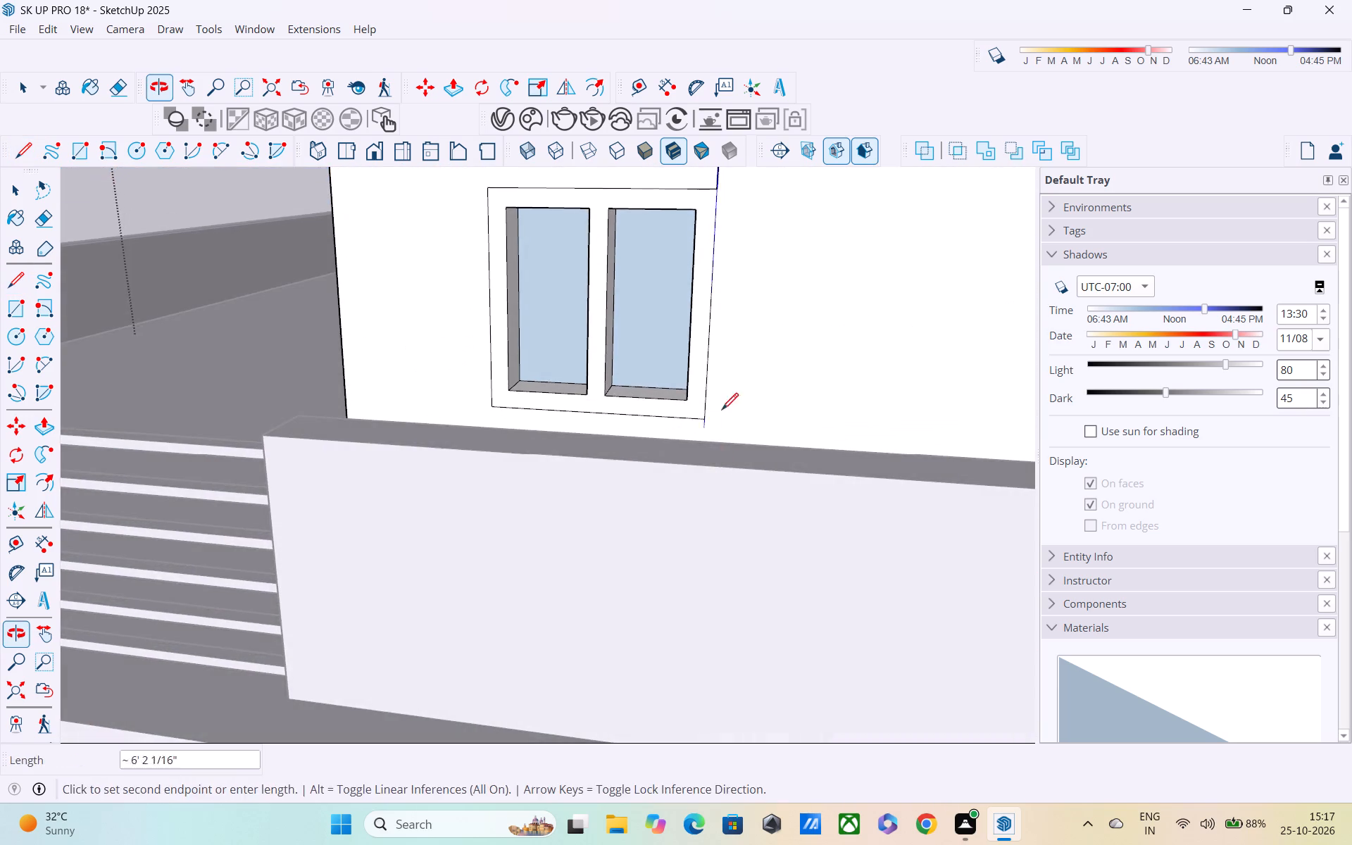
middle_click_drag(721, 396, 725, 530)
scroll(699, 387, "up", 3)
middle_click_drag(699, 390, 686, 476)
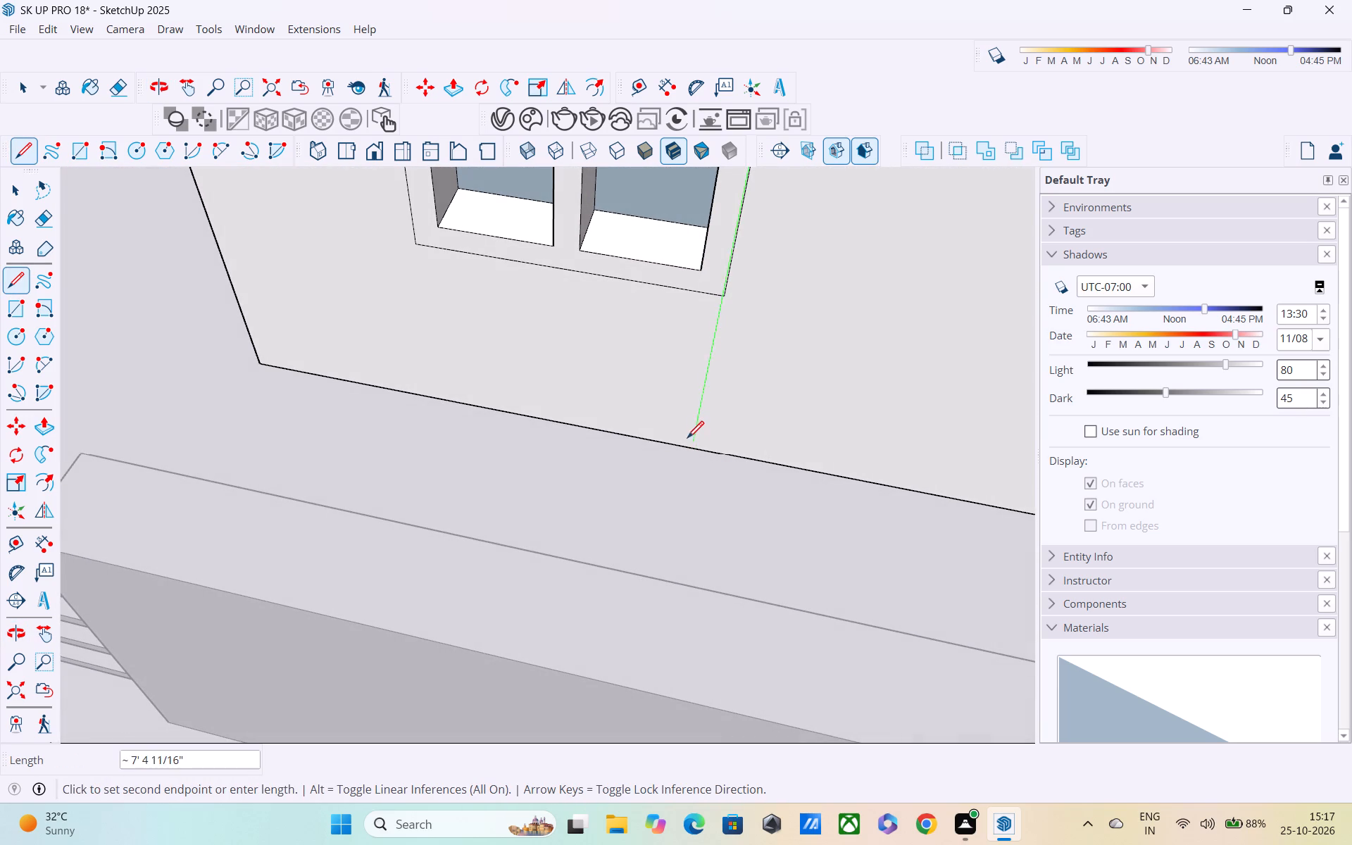
left_click(687, 450)
Draw a rectangle on the wall from the dividing line's base to the far upper corner beneath the canopy slab.
middle_click_drag(703, 454, 711, 395)
scroll(711, 395, "down", 3)
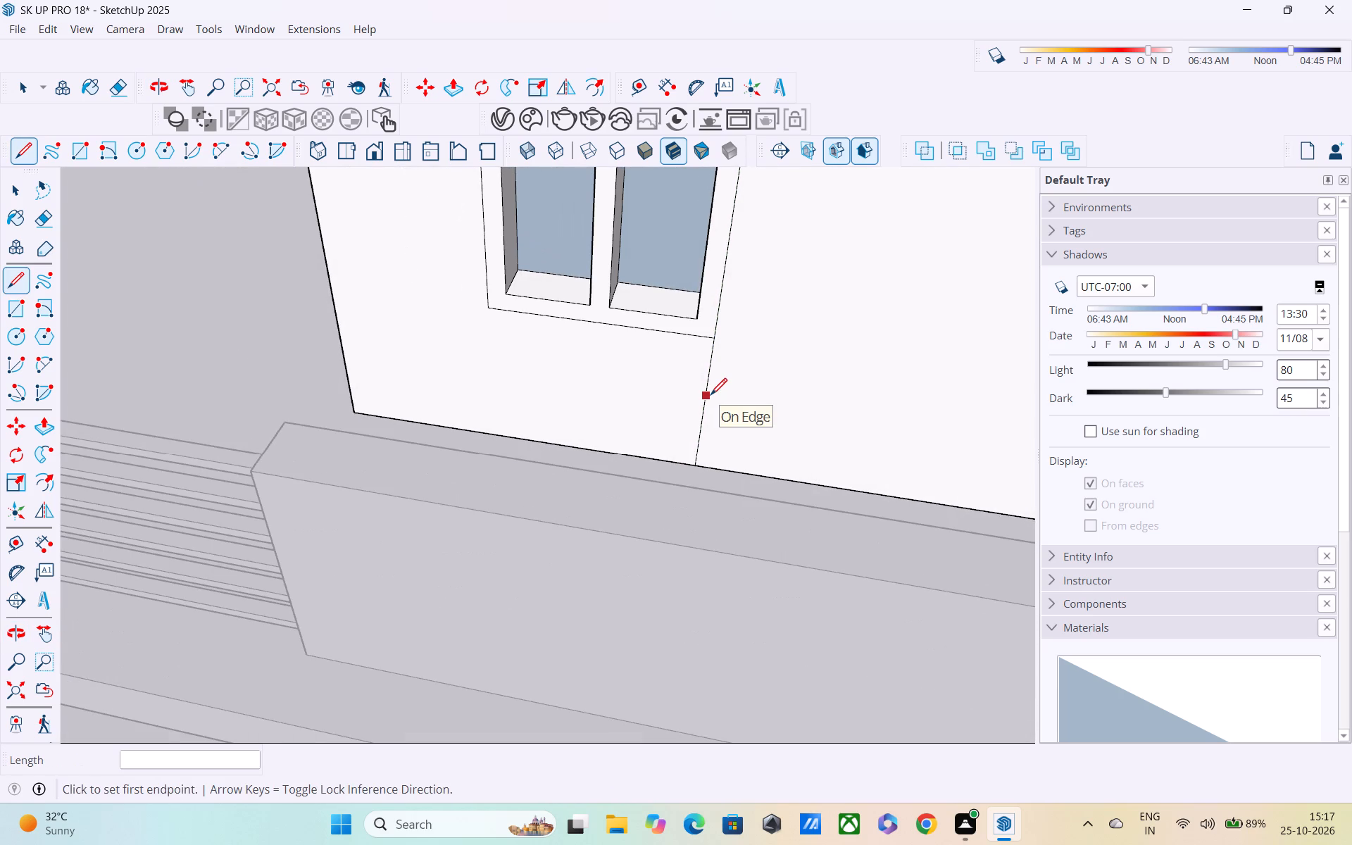
key("r")
scroll(710, 410, "down", 1)
left_click(699, 453)
scroll(789, 373, "down", 2)
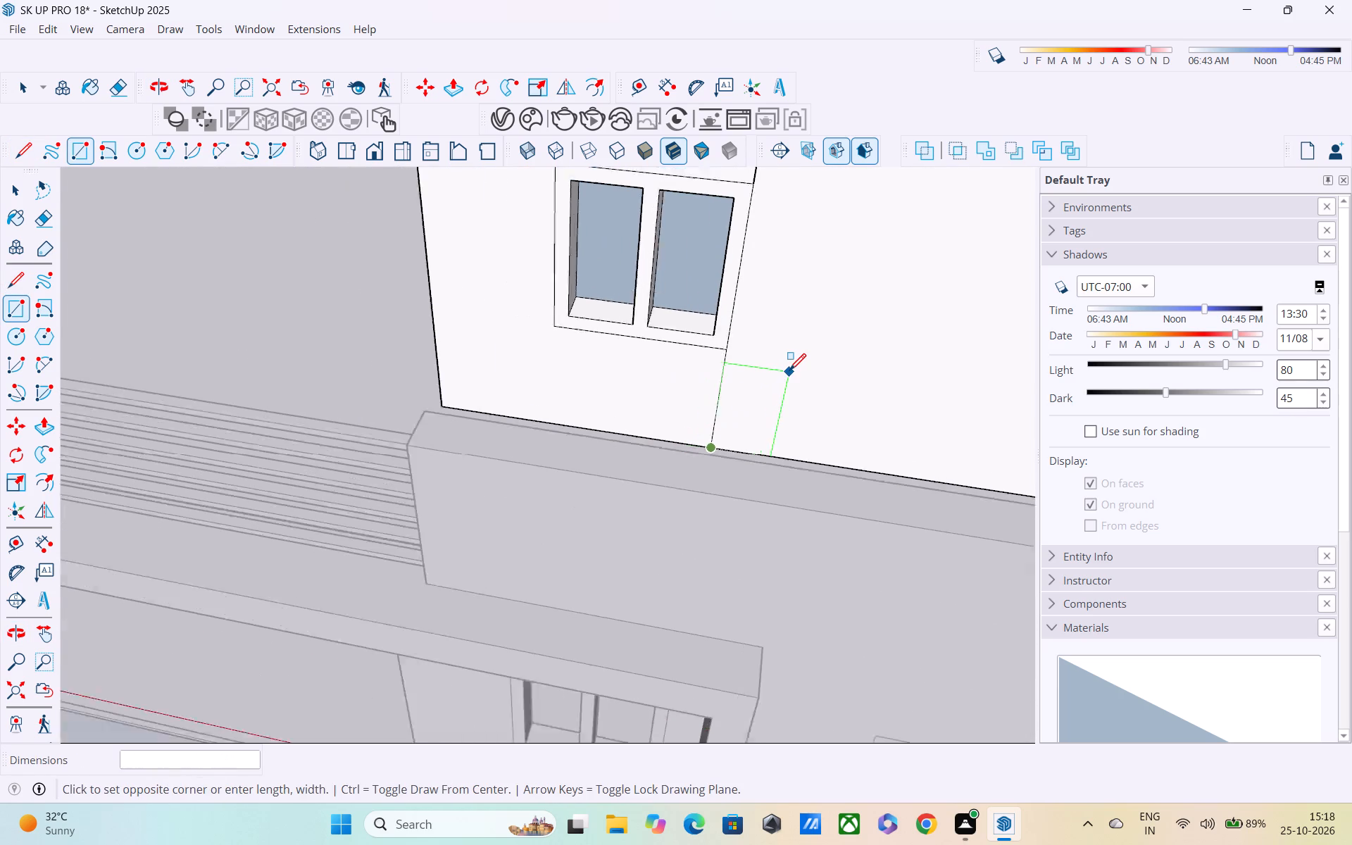
scroll(789, 372, "down", 2)
middle_click_drag(789, 372, 596, 534, "shift")
middle_click_drag(704, 503, 789, 389)
scroll(884, 334, "up", 3)
middle_click_drag(896, 360, 950, 261)
scroll(908, 306, "up", 7)
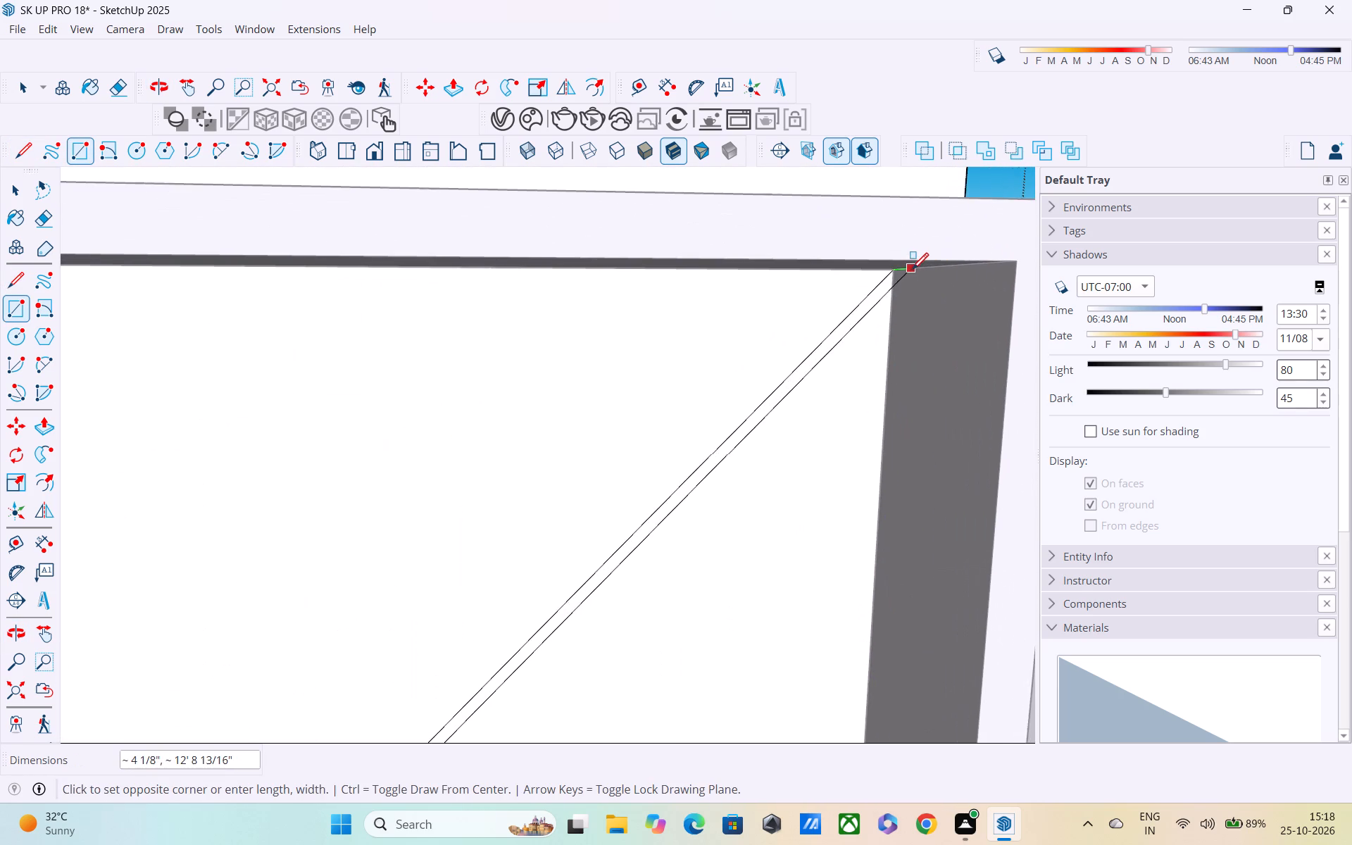
scroll(908, 278, "up", 3)
left_click(890, 274)
Pull the rectangular wall panel beside the window outward by 2".
scroll(872, 335, "down", 4)
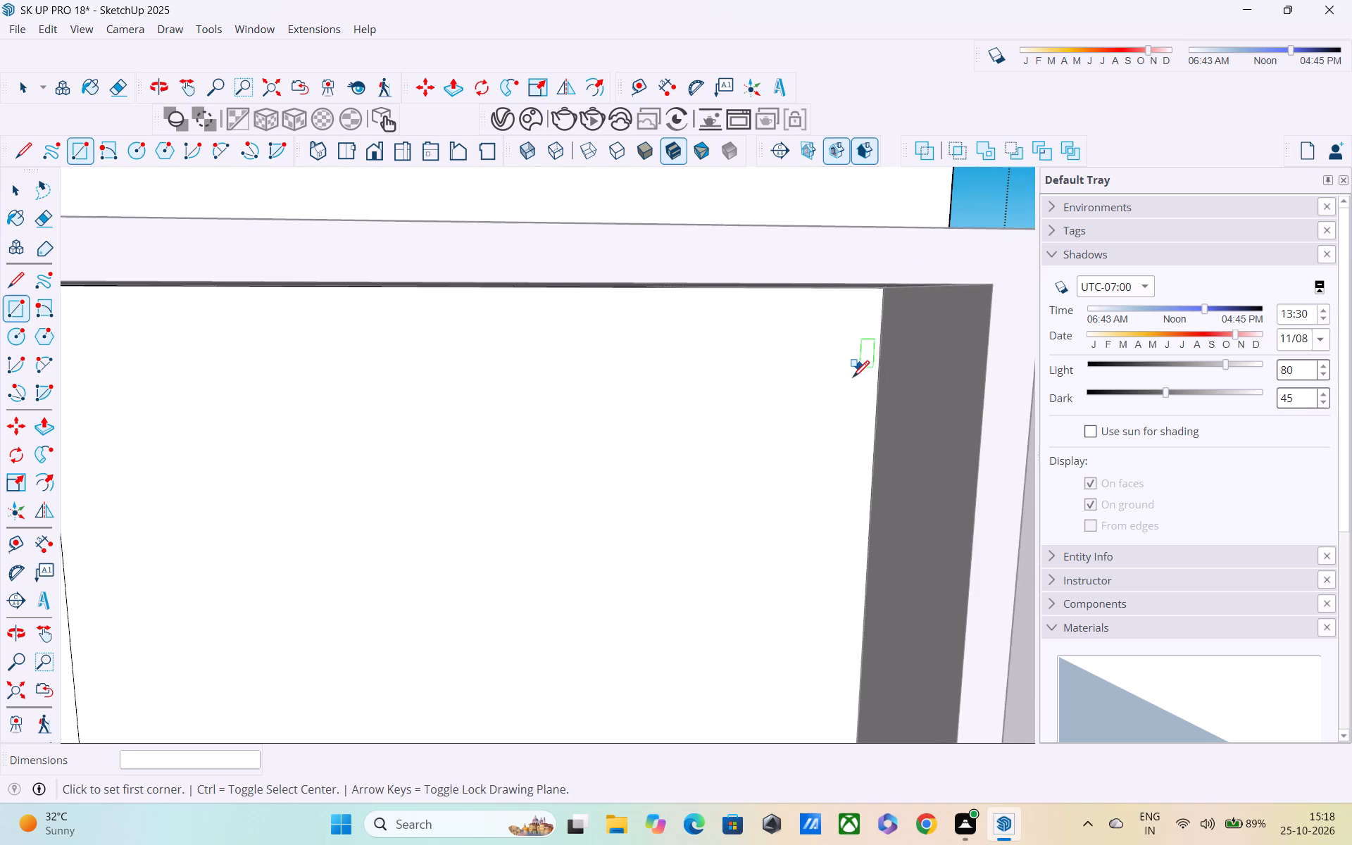
scroll(839, 396, "down", 1)
middle_click_drag(834, 396, 791, 348)
scroll(765, 380, "down", 2)
key("space")
left_click(714, 464)
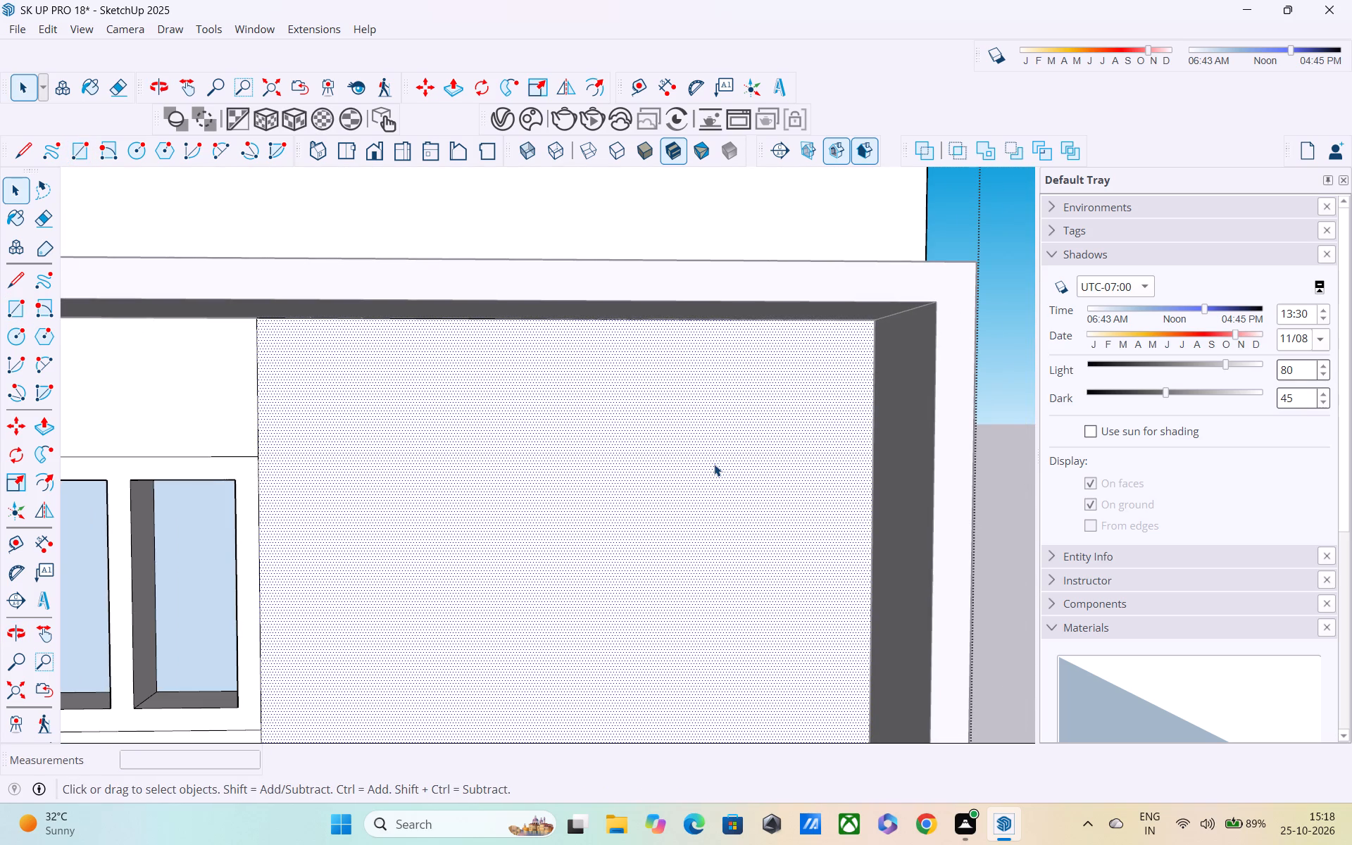
key("p")
left_click(696, 488)
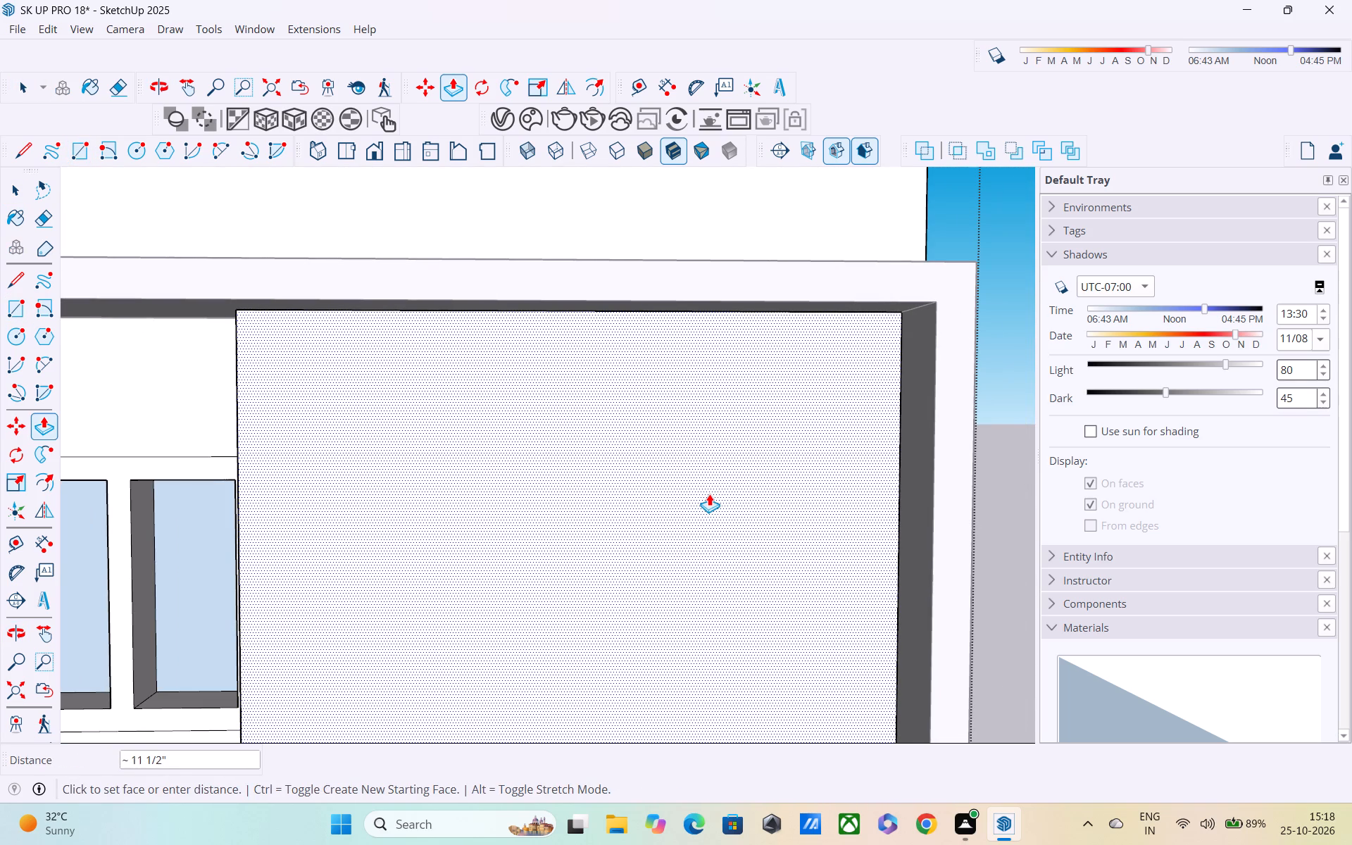
type("2\"")
key("Return")
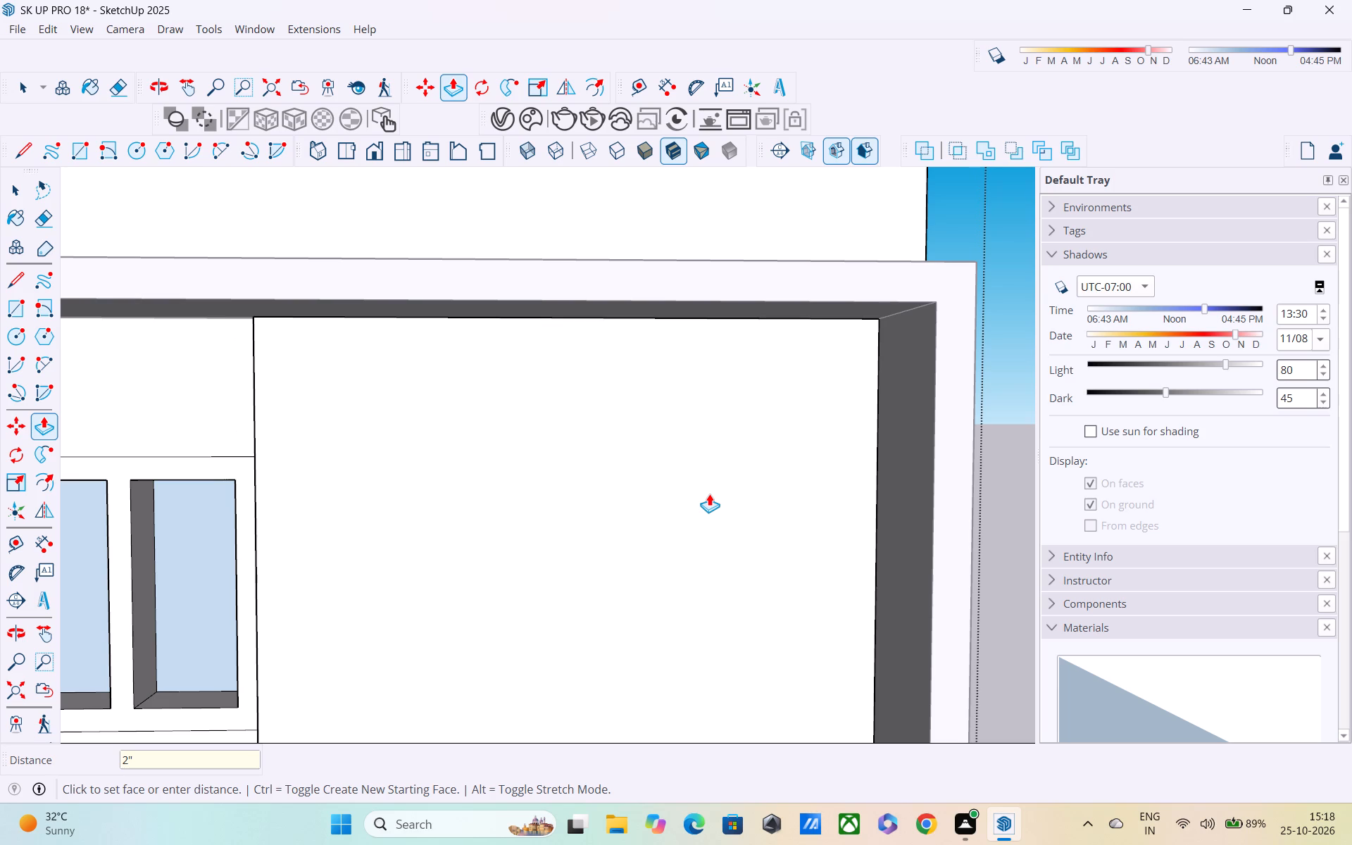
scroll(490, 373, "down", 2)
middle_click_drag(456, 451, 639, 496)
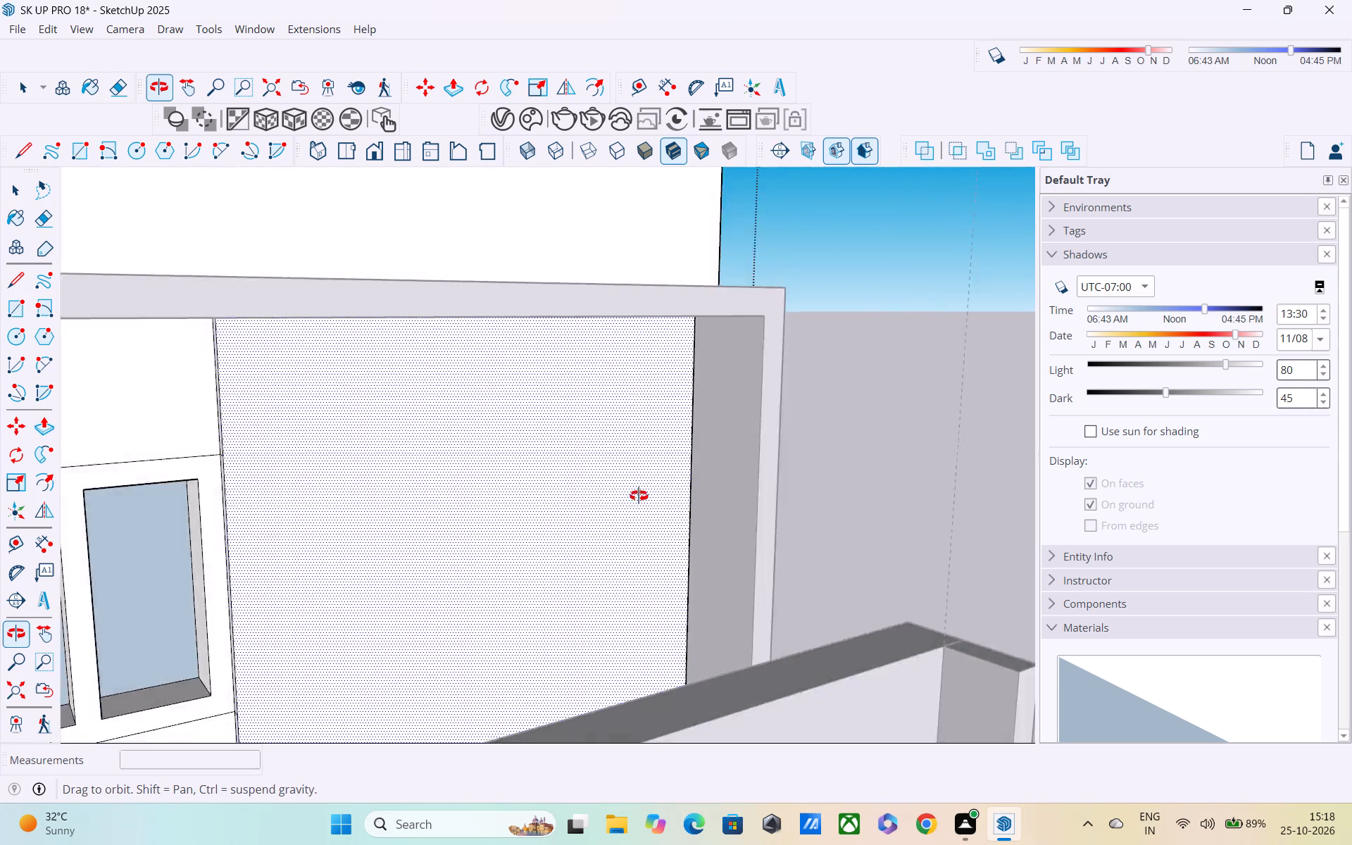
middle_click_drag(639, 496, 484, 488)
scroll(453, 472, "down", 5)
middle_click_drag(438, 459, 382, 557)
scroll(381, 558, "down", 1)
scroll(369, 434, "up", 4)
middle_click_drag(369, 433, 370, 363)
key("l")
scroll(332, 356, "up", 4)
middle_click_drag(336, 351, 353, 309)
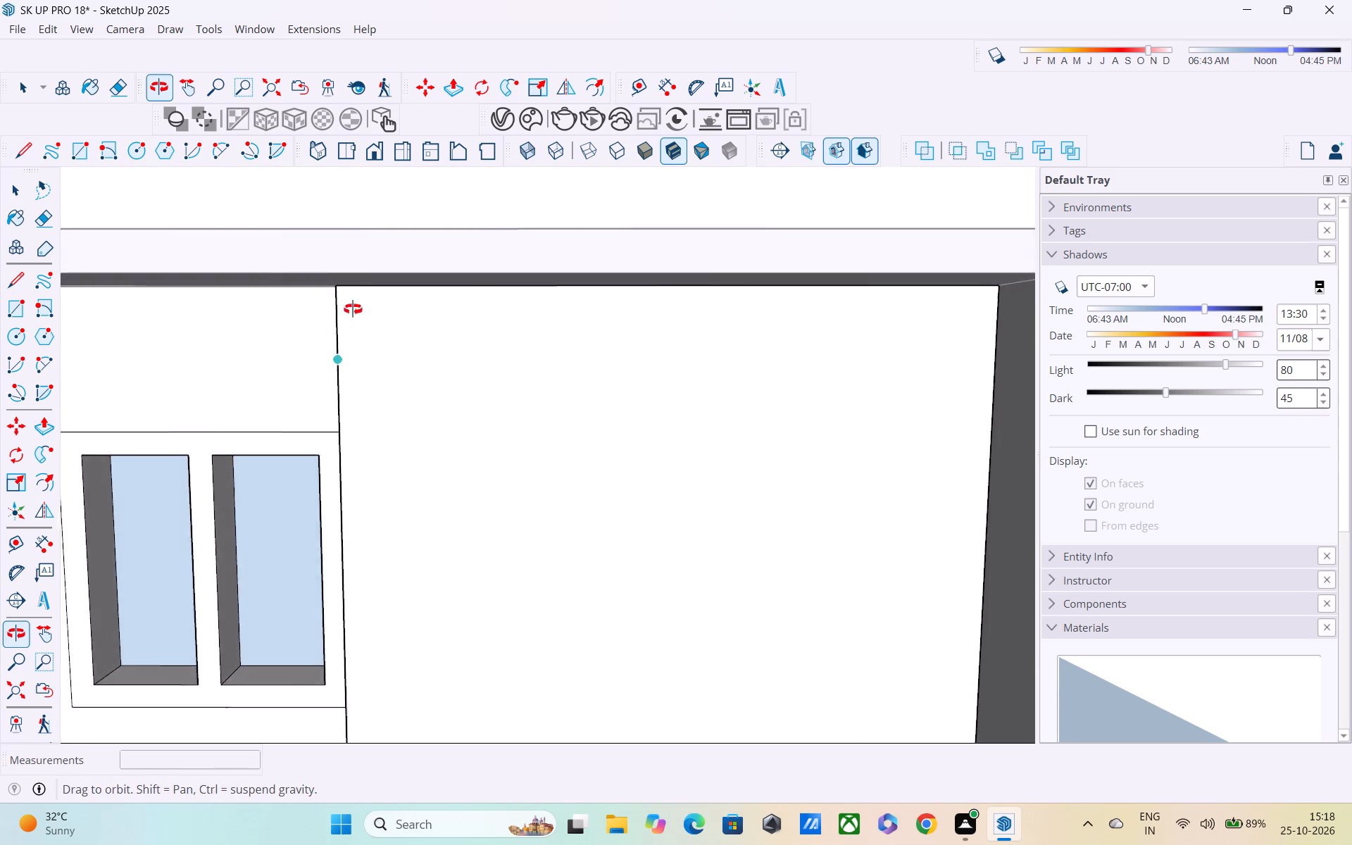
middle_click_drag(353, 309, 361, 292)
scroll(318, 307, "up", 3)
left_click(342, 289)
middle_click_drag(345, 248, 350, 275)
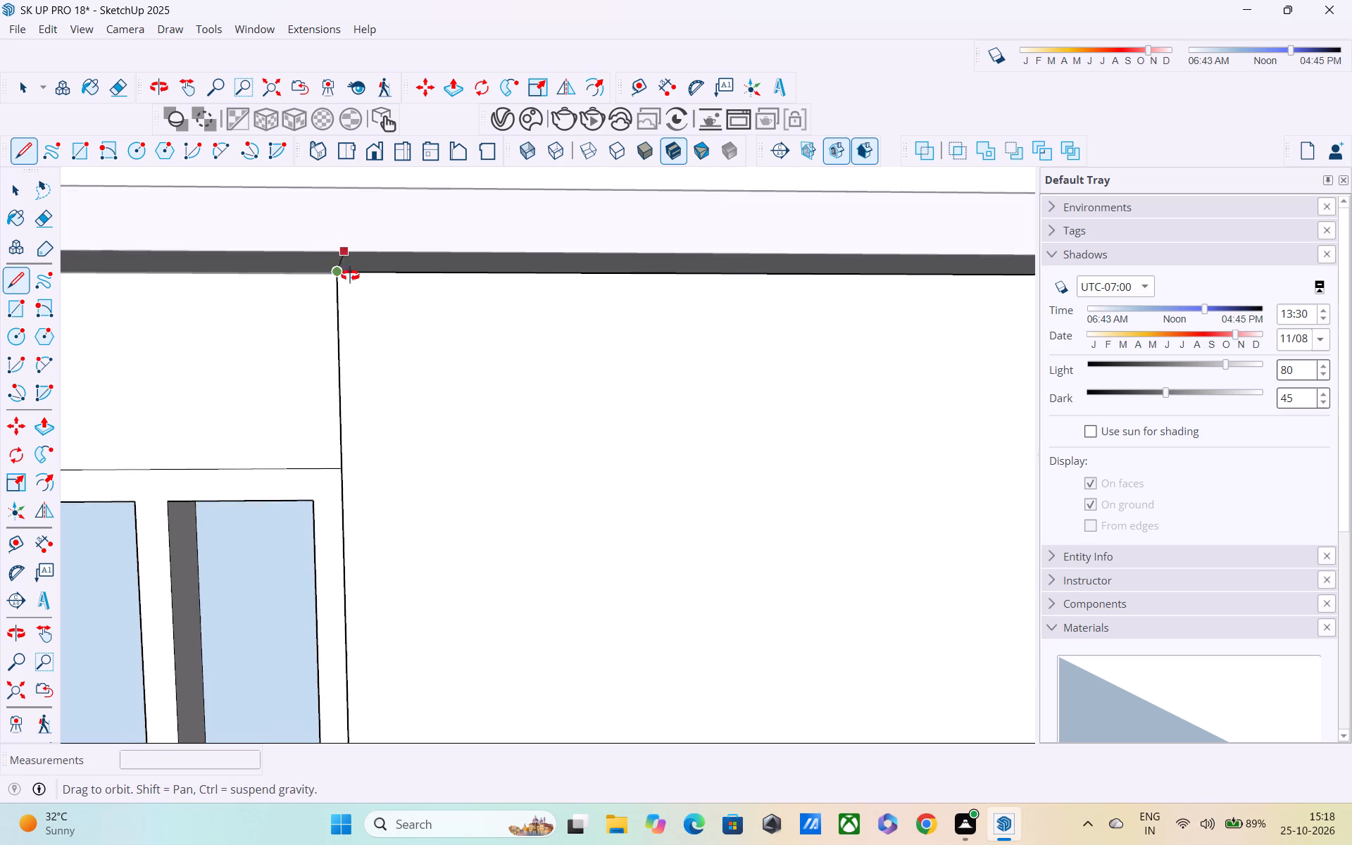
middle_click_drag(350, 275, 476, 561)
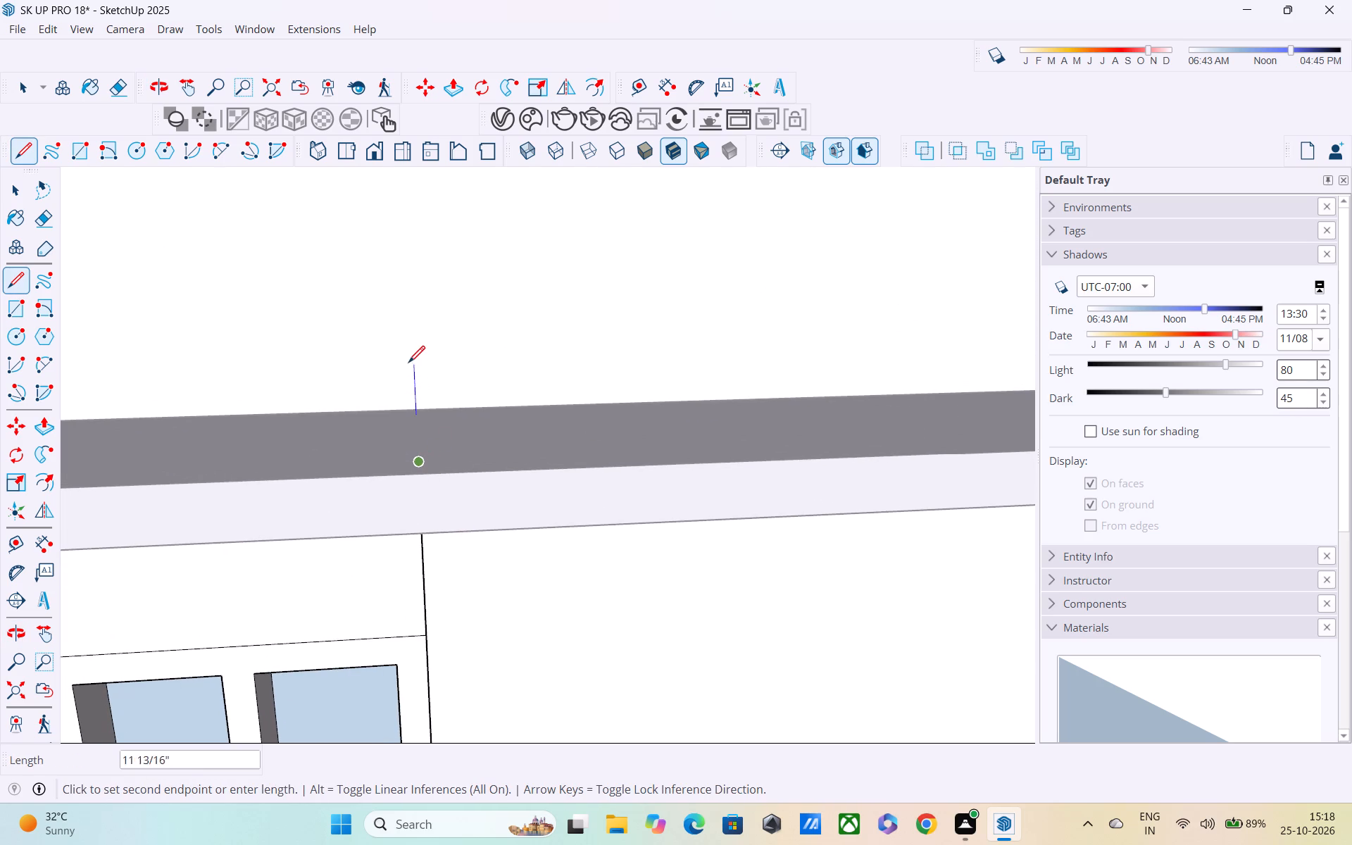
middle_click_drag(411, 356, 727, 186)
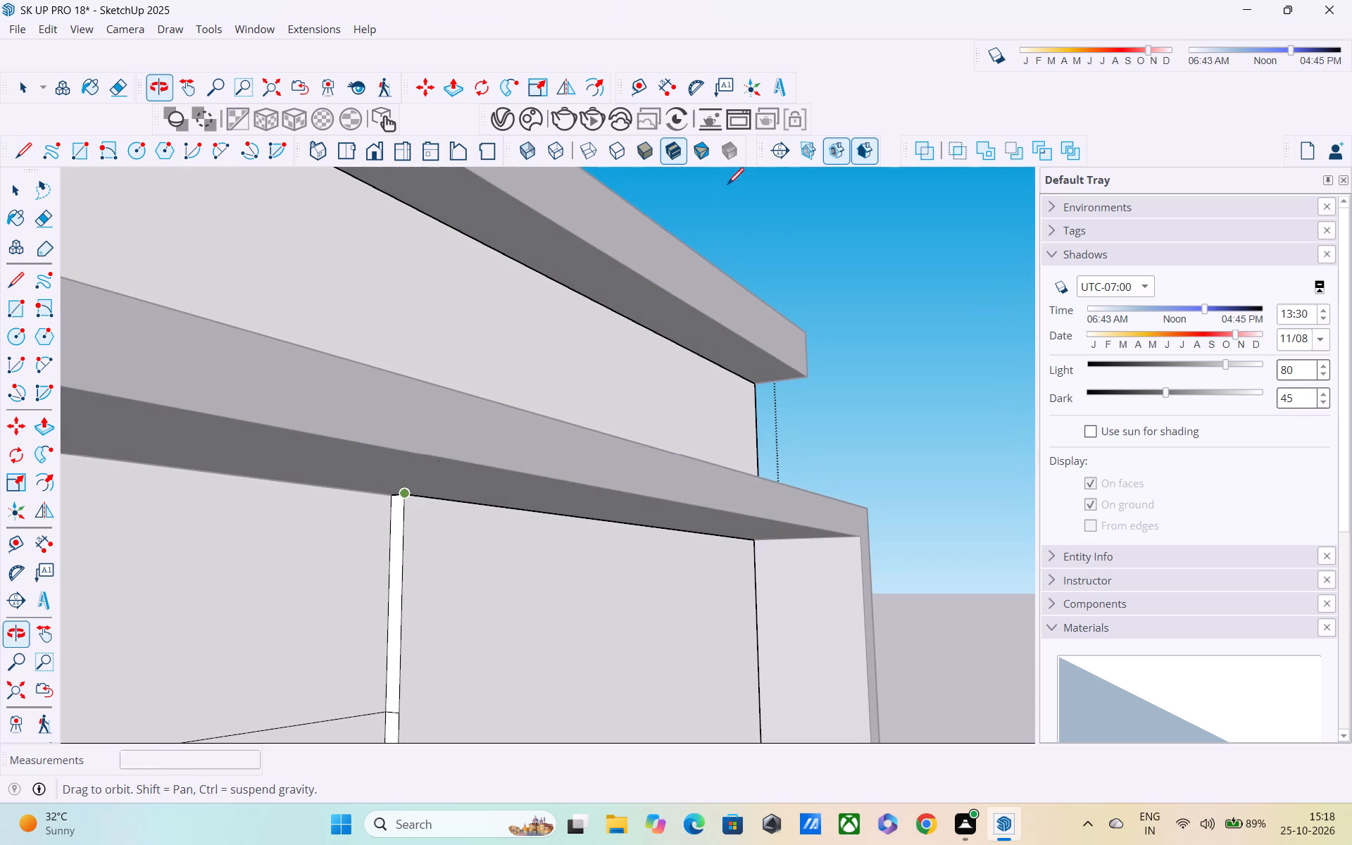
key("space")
Draw a vertical line from the dividing line's upper end through the canopy slab to the slab's top surface at the wall.
scroll(400, 522, "up", 4)
key("l")
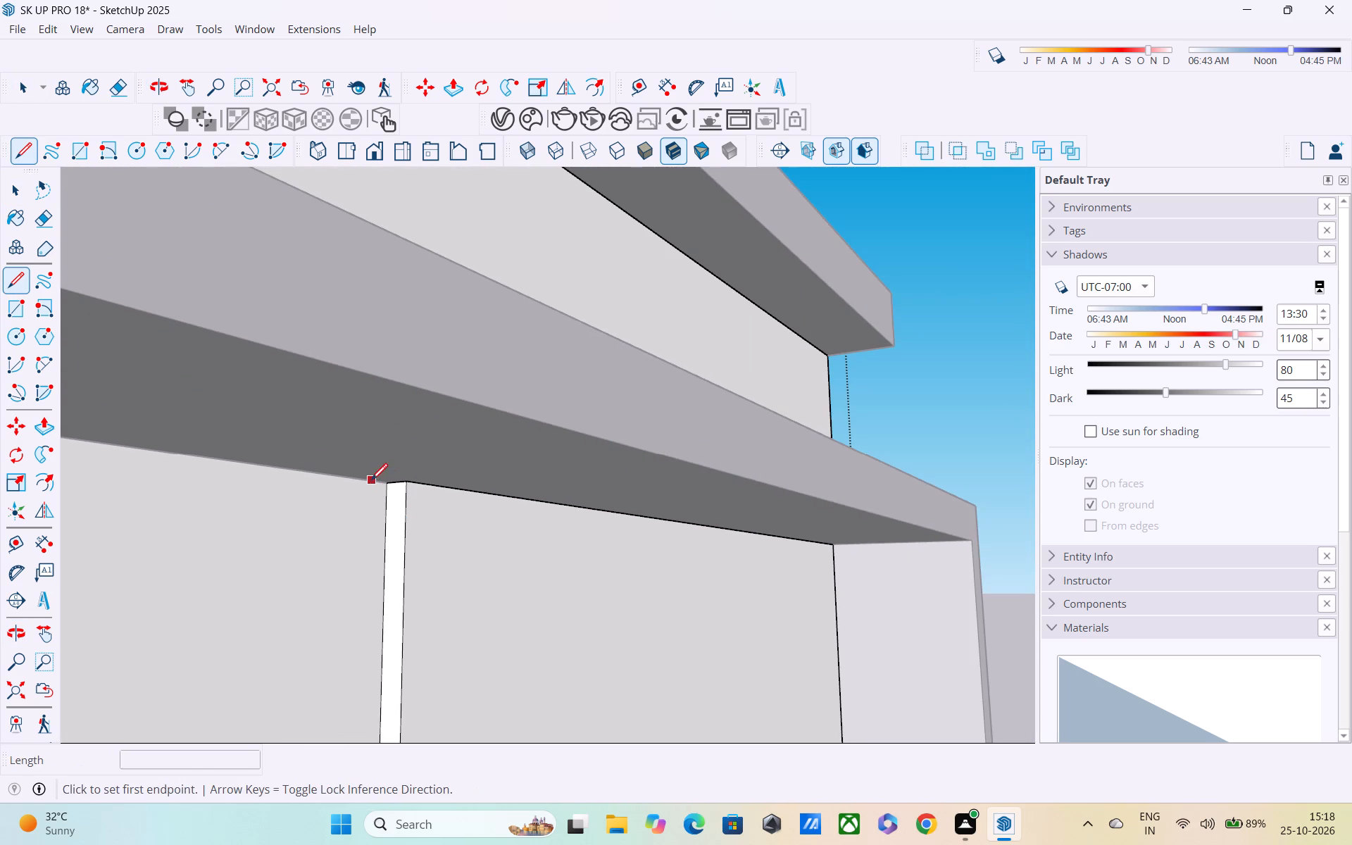
scroll(376, 487, "up", 4)
left_click(390, 489)
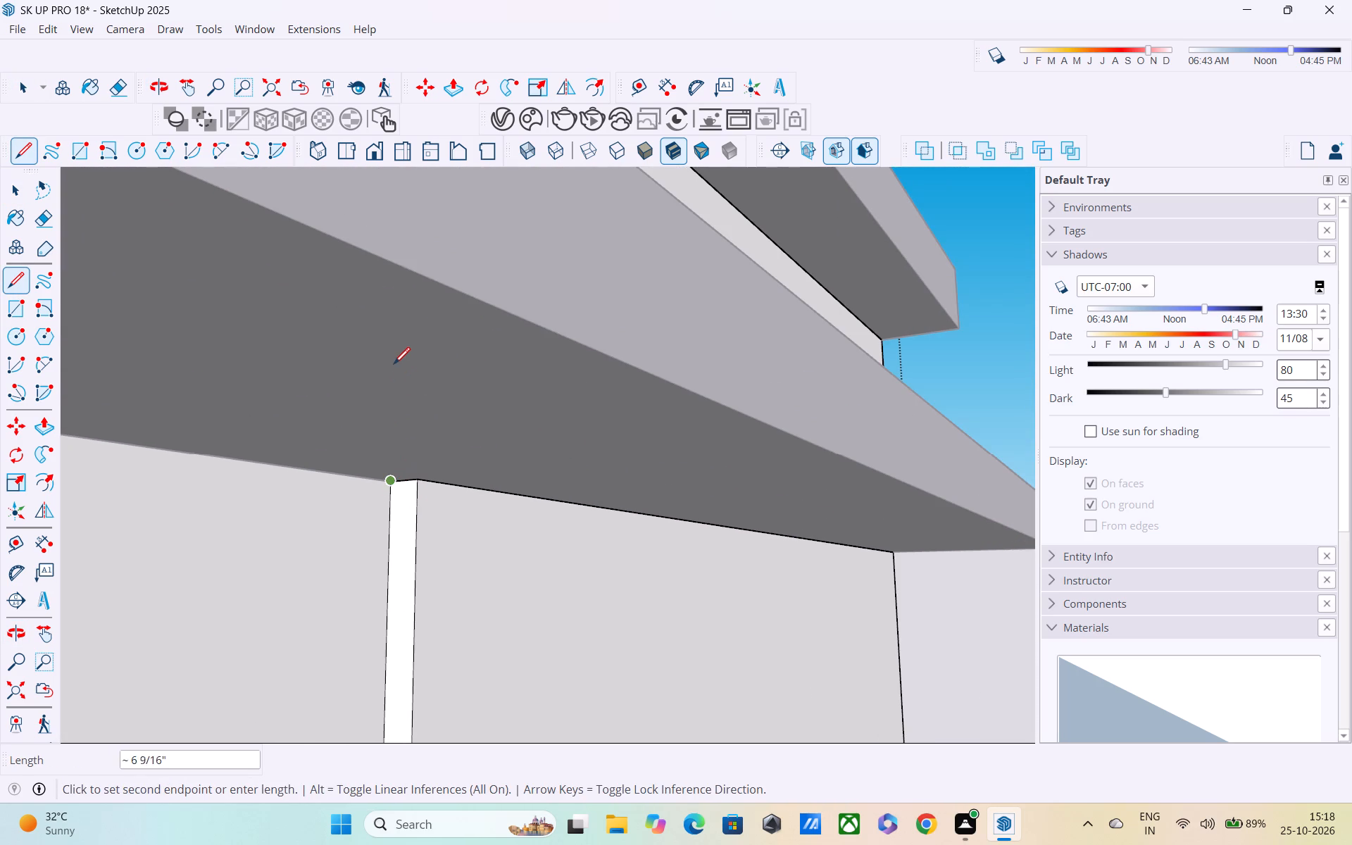
middle_click_drag(397, 366, 432, 789, "shift")
middle_click_drag(403, 515, 406, 584)
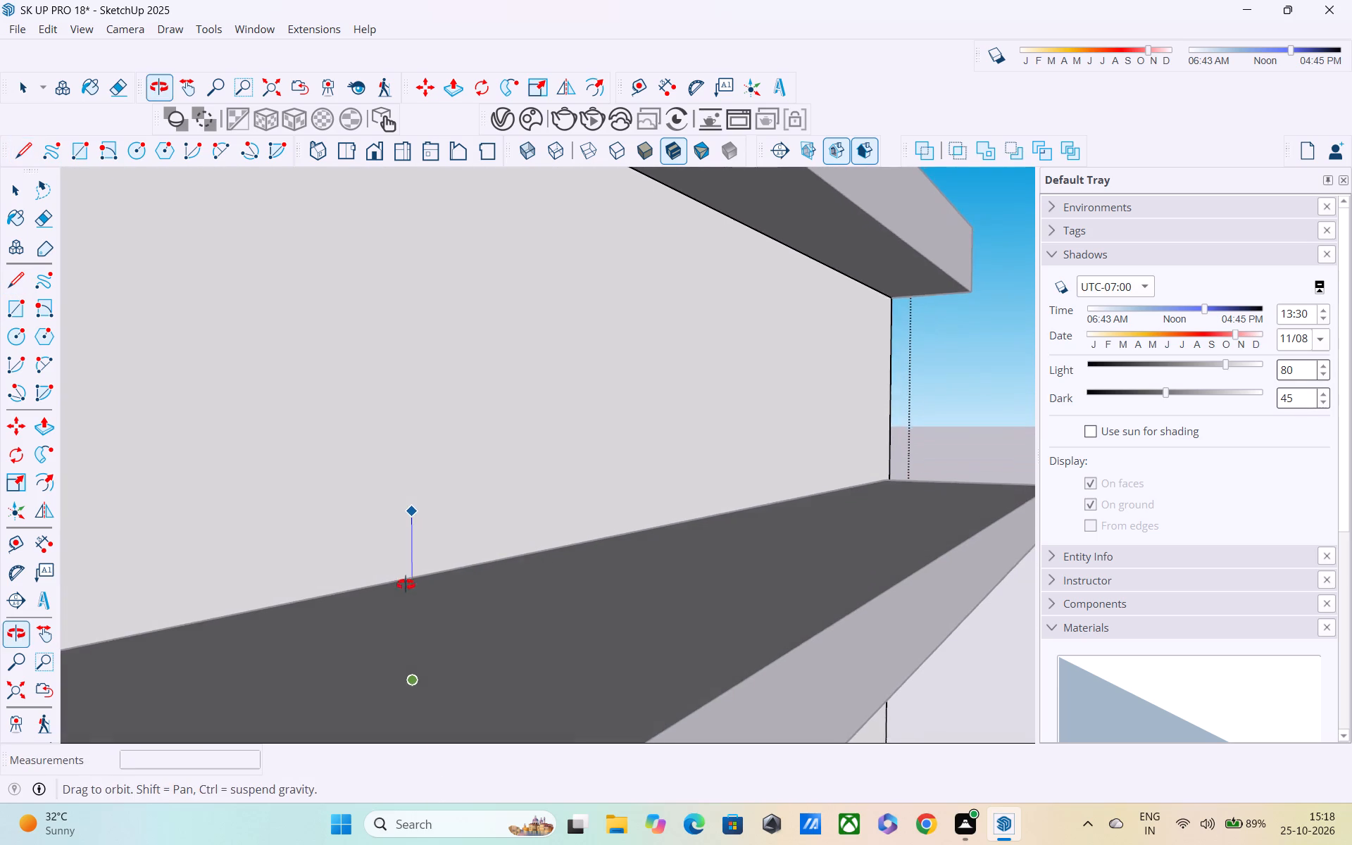
middle_click_drag(406, 584, 406, 585)
left_click(412, 575)
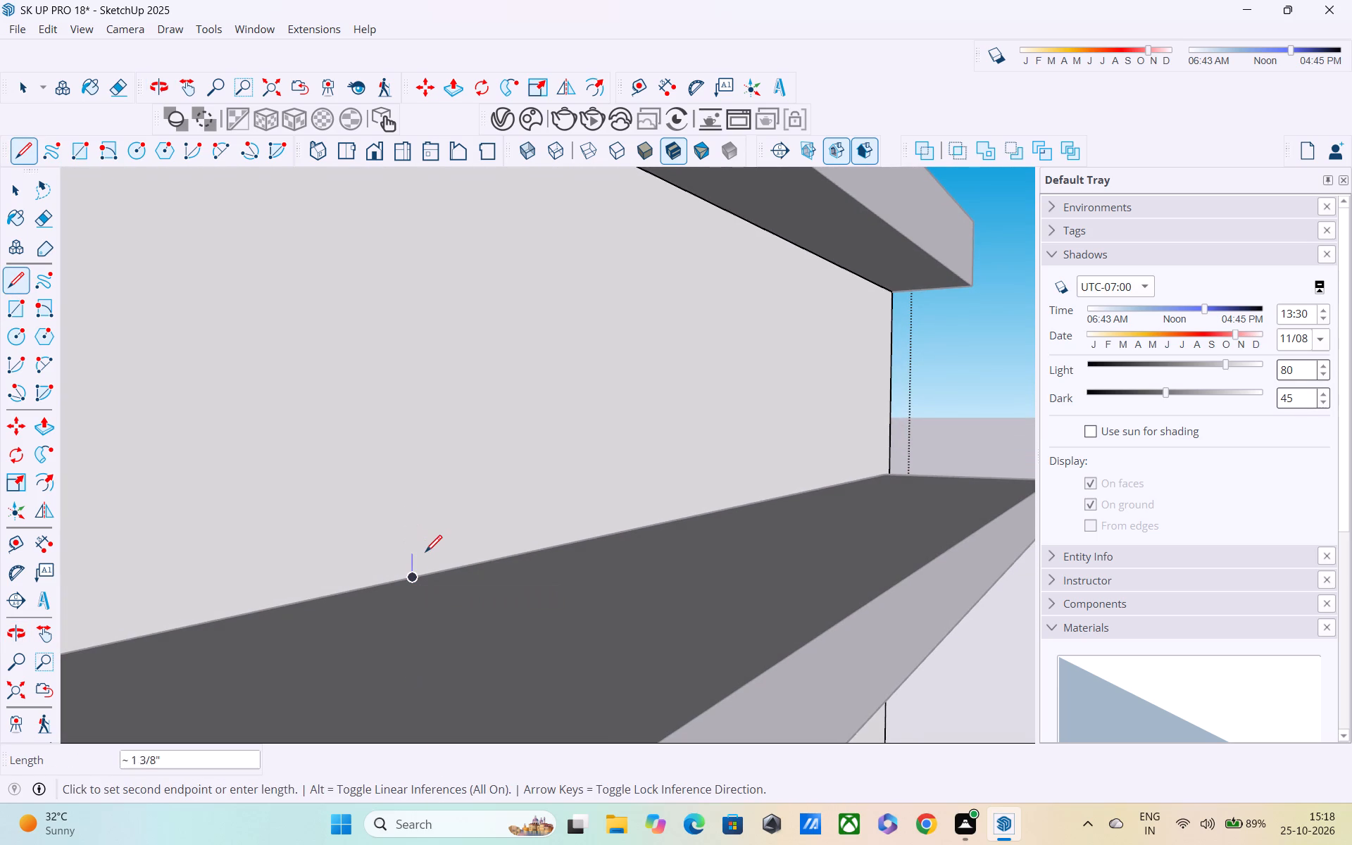
Draw a rectangle about 9' 7" by 2' 5" on the wall above the canopy, from the line's end to the far roof-slab corner.
middle_click_drag(425, 553, 311, 545)
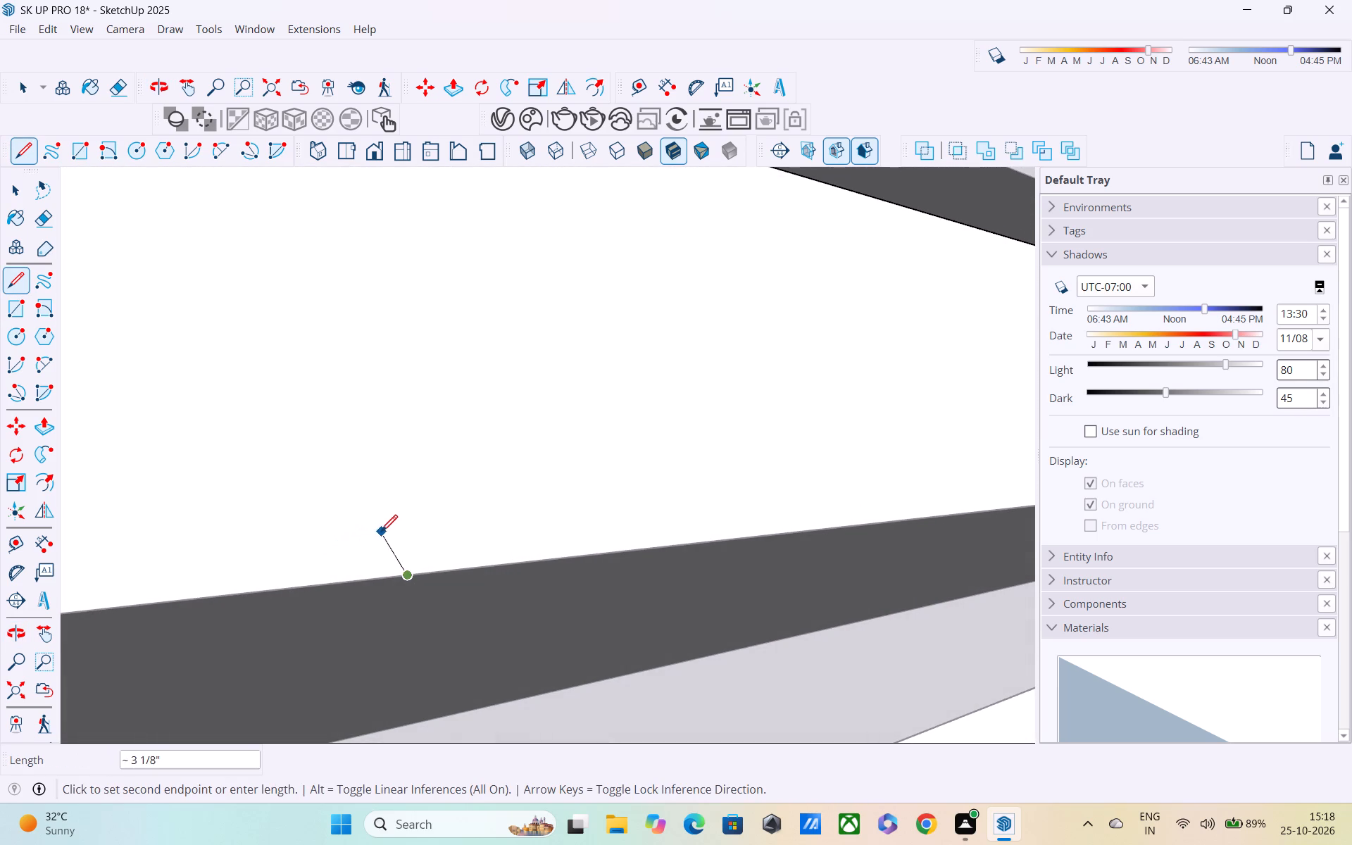
key("r")
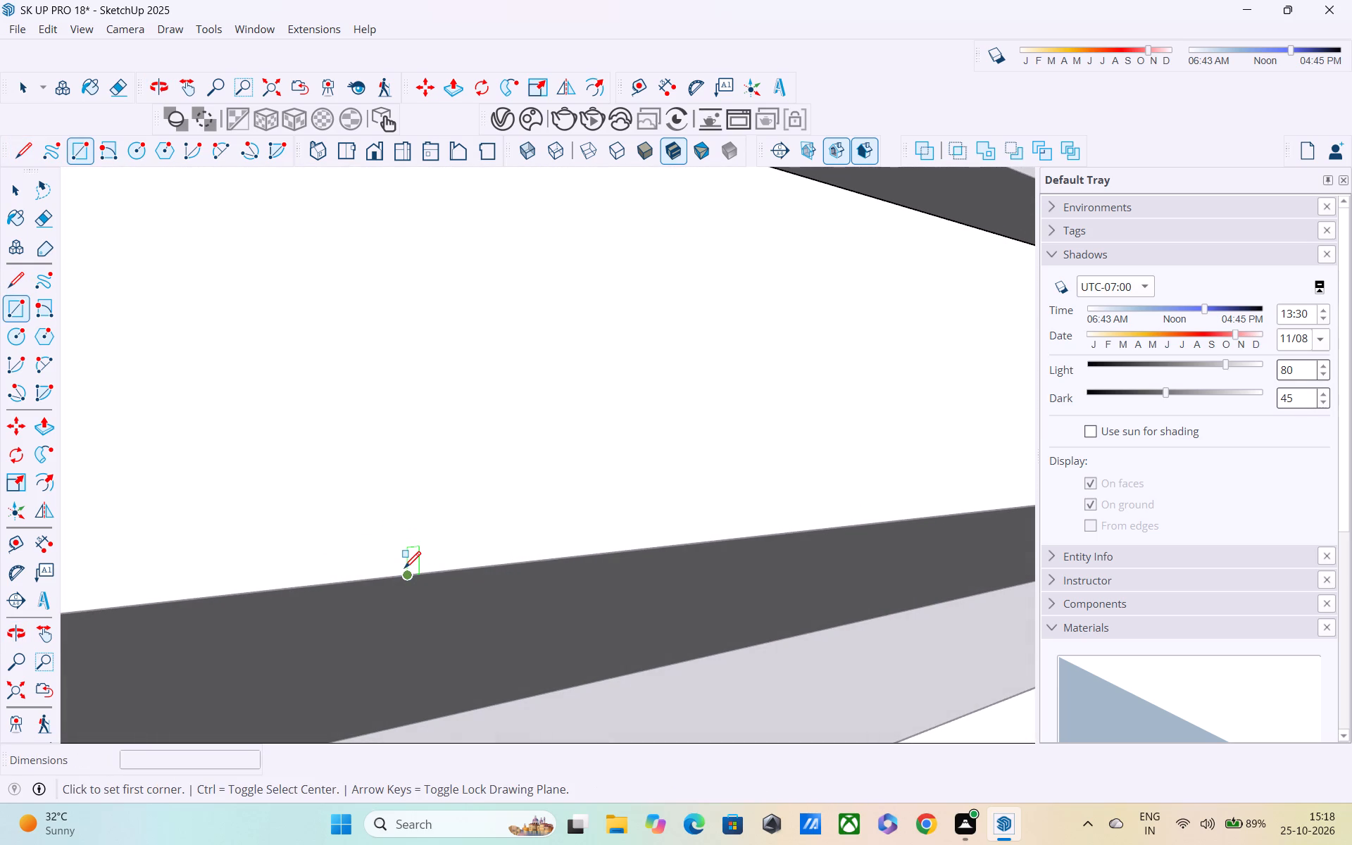
left_click(406, 580)
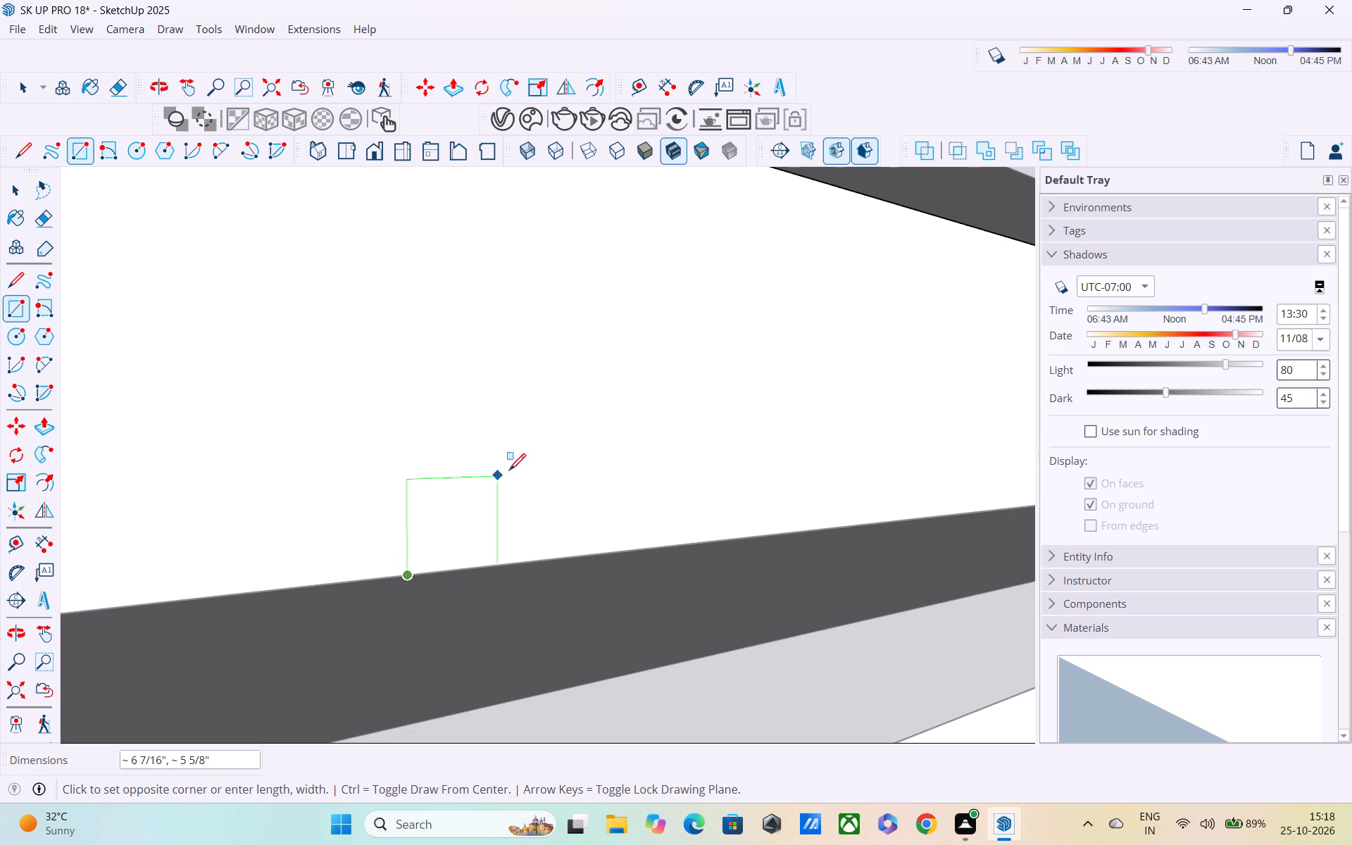
scroll(561, 434, "down", 3)
middle_click_drag(593, 432, 368, 575, "shift")
middle_click_drag(658, 462, 651, 458)
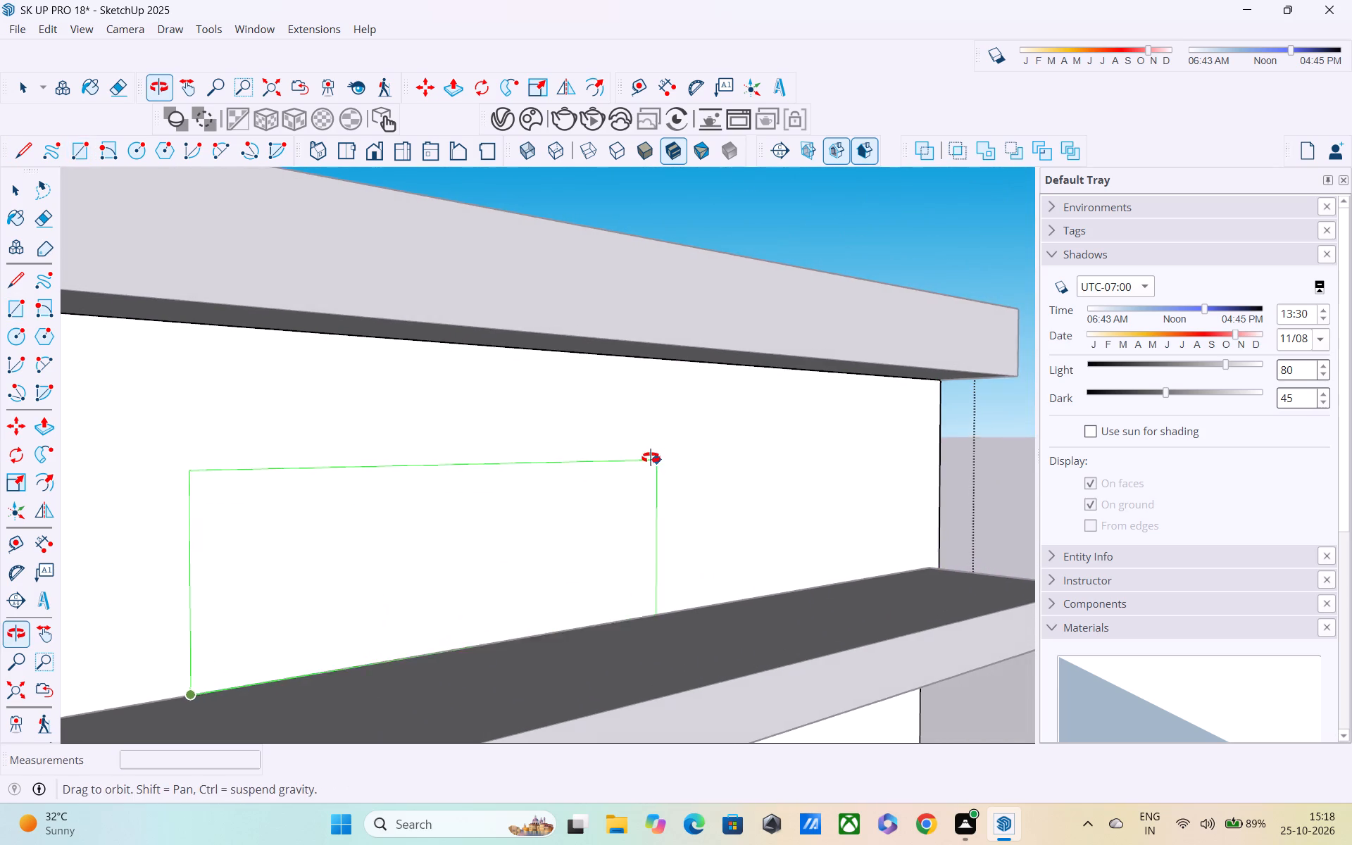
middle_click_drag(651, 458, 449, 441)
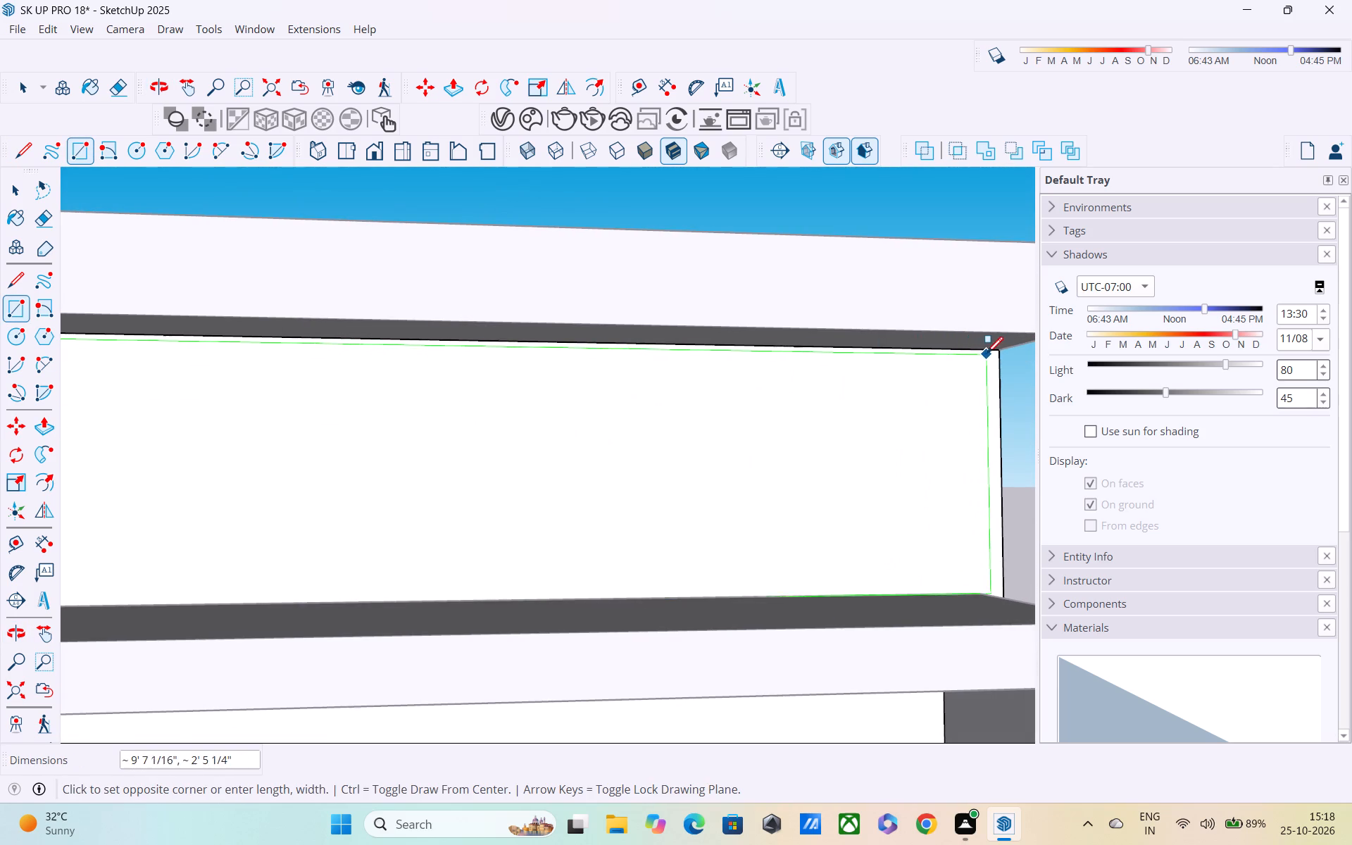
left_click(992, 351)
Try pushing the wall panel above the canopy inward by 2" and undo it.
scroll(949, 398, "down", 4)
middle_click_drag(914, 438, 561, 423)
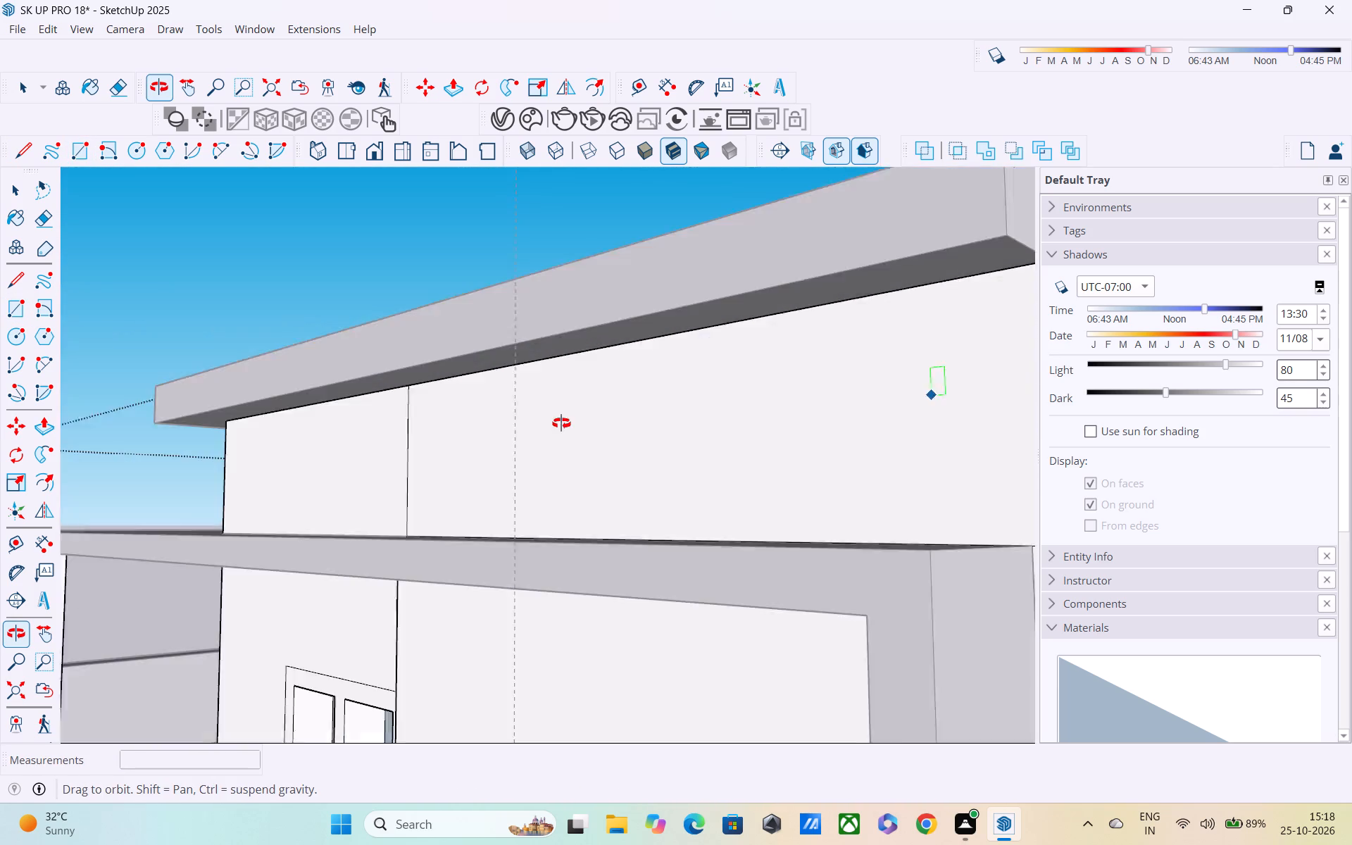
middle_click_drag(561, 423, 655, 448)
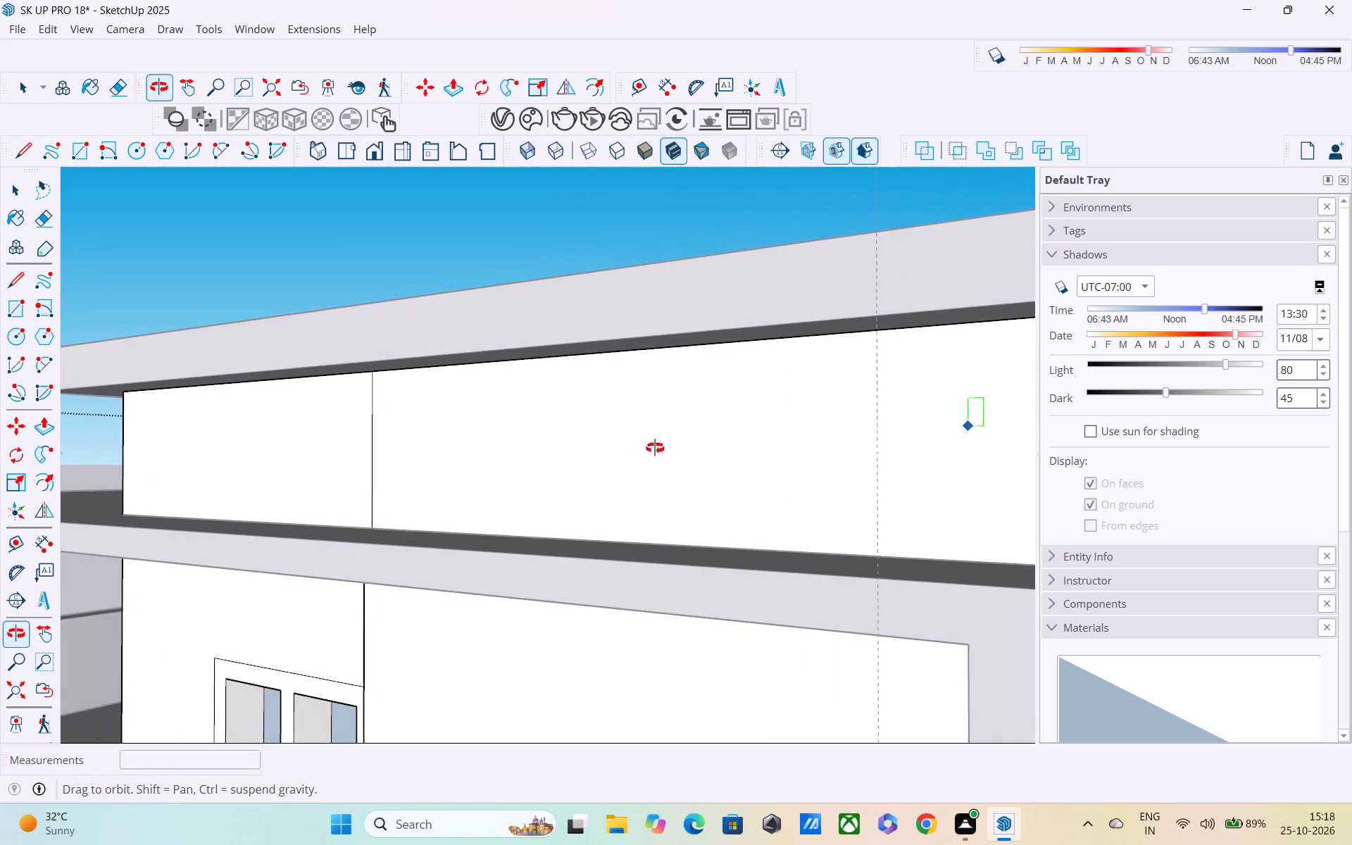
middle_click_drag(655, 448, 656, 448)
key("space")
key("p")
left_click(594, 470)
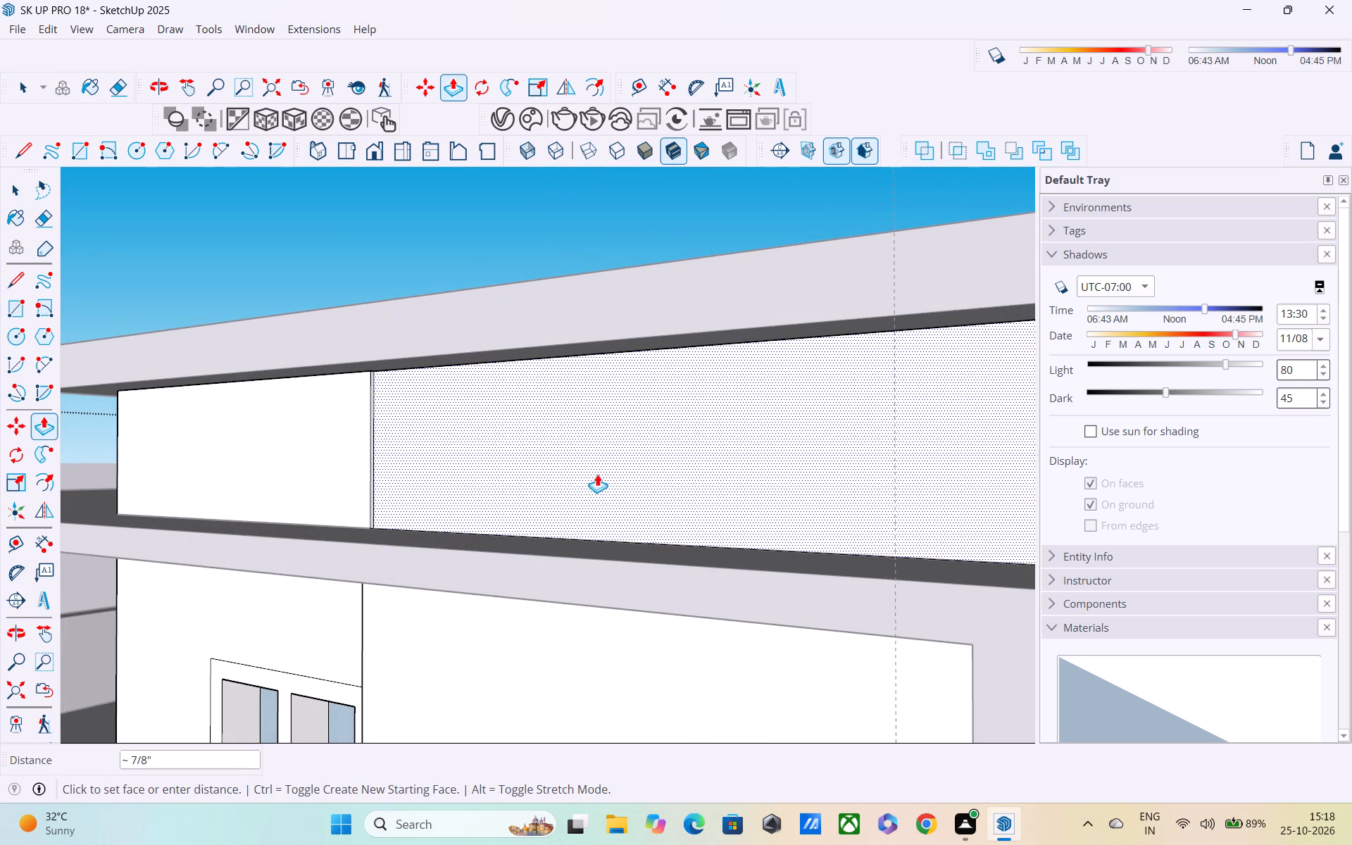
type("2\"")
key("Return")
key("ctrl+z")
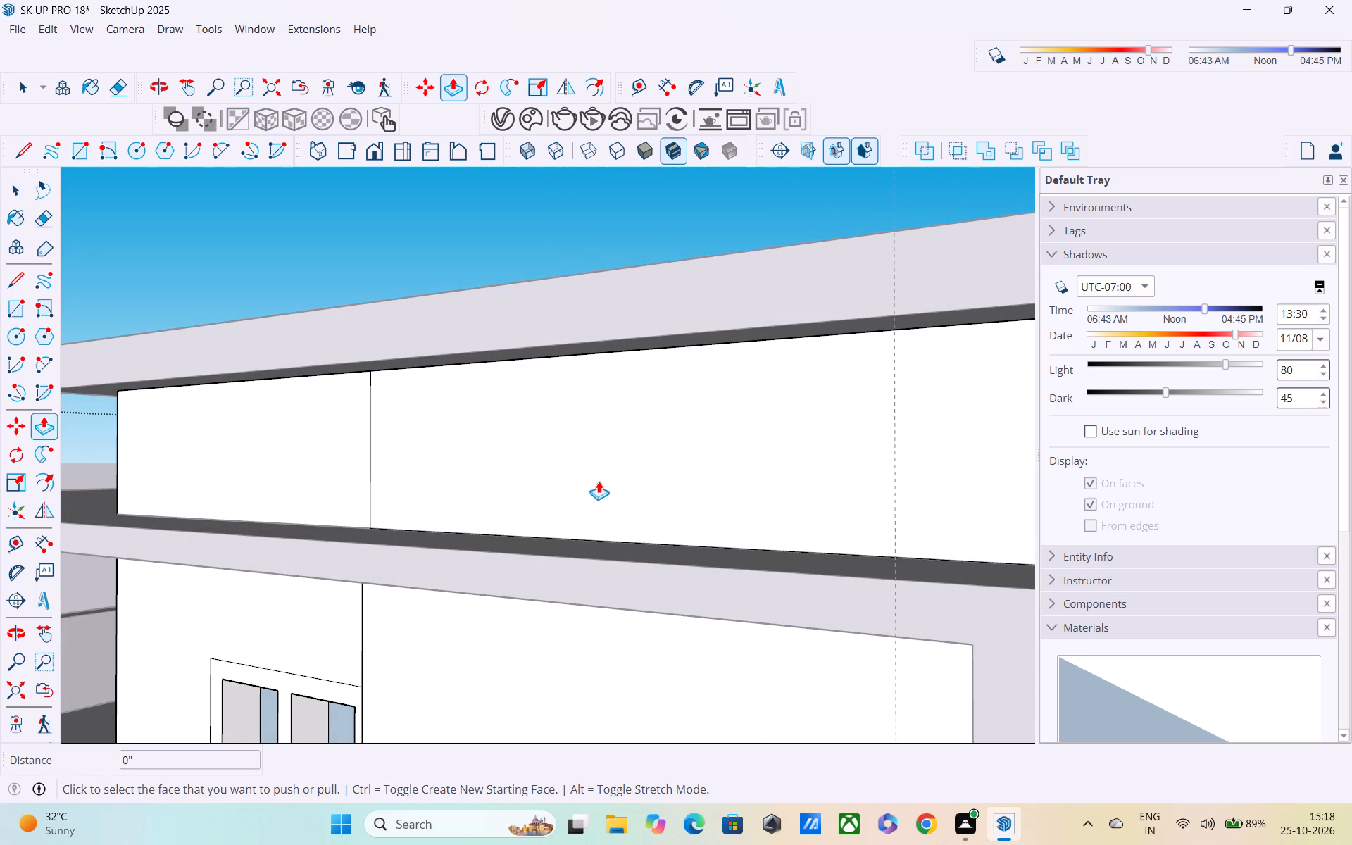
Pull the wall panel above the canopy outward by 2".
left_click(599, 481)
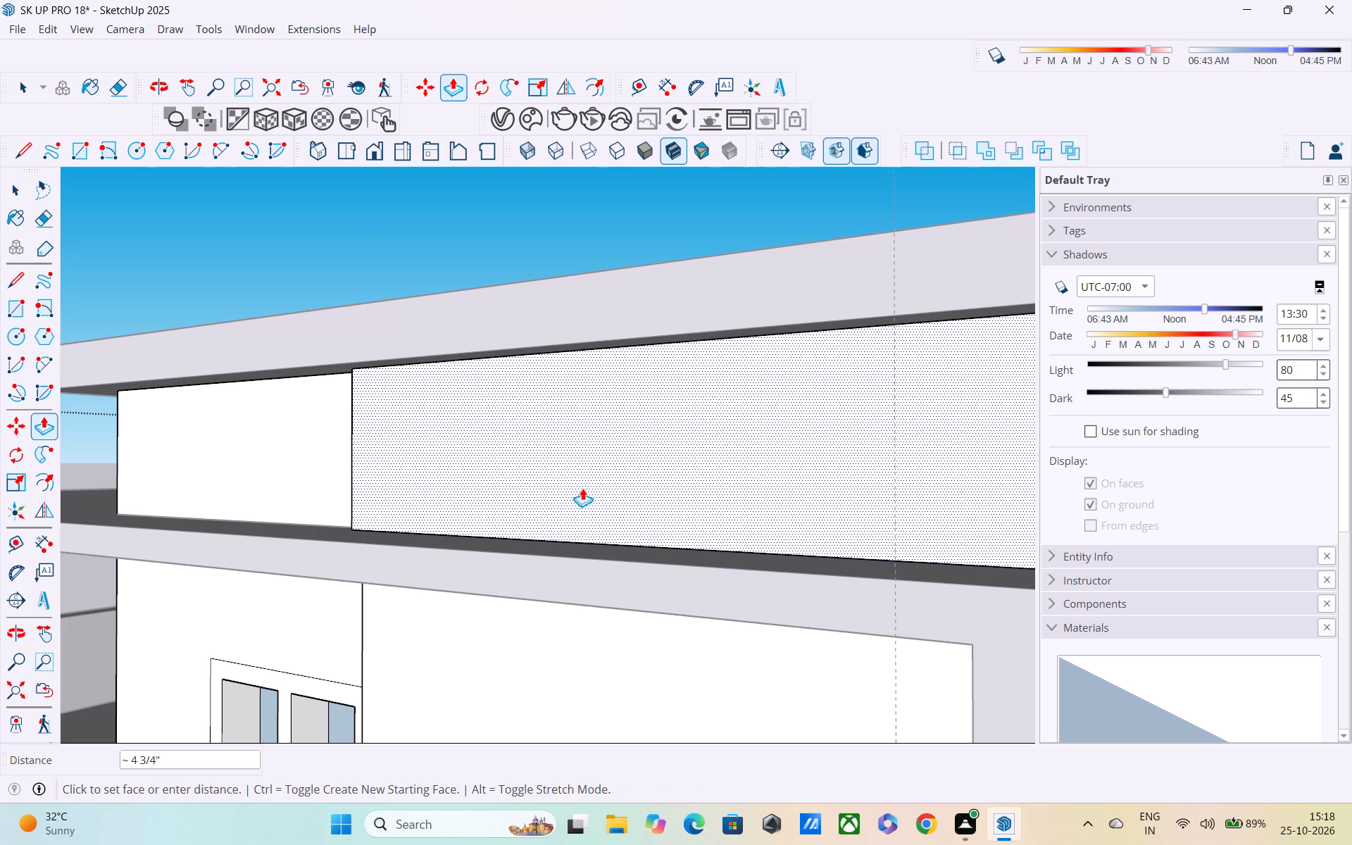
type("2\"")
key("Return")
Finish editing the top-storey wall group and return to the whole model.
scroll(622, 506, "down", 2)
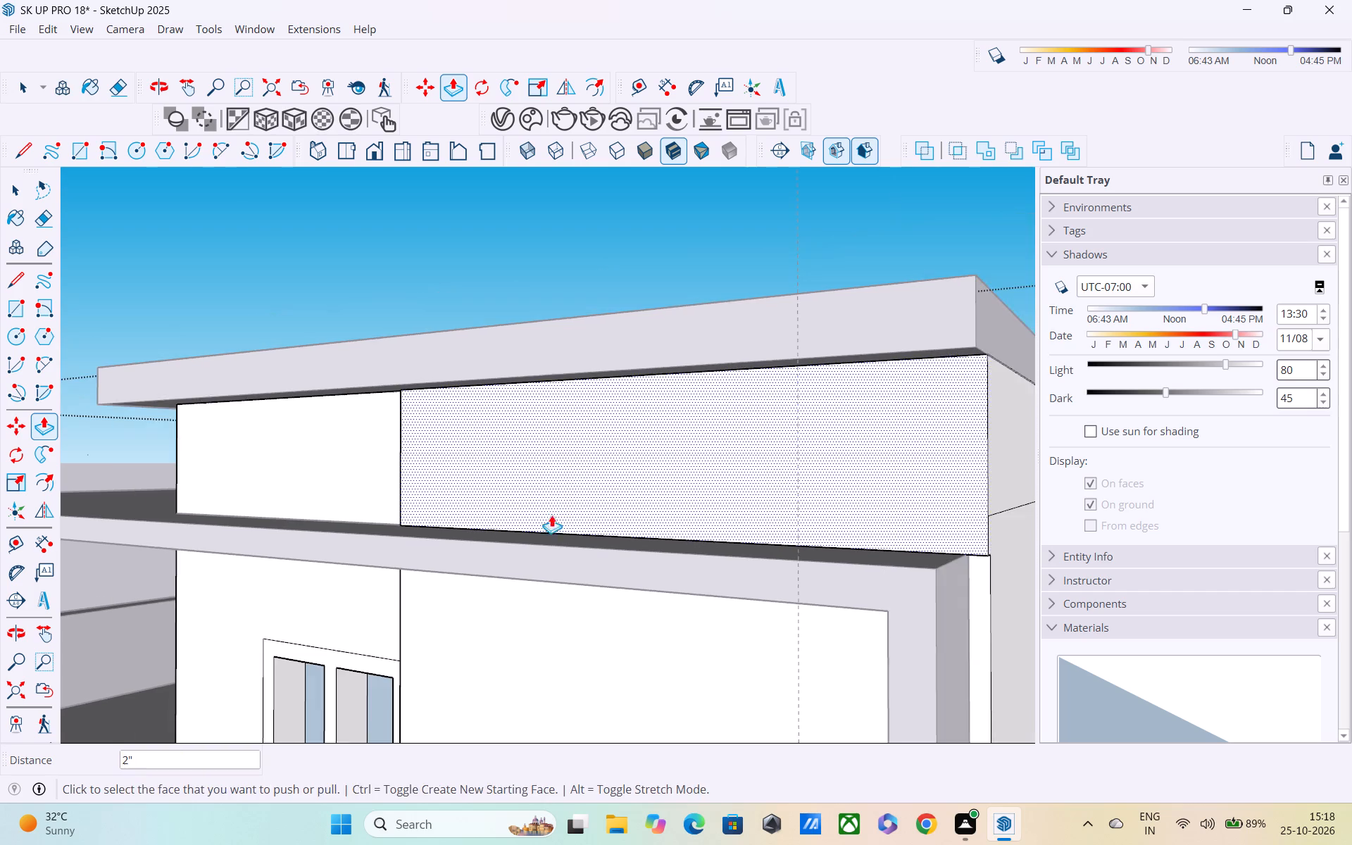
middle_click_drag(508, 517, 665, 430)
scroll(665, 430, "up", 1)
scroll(666, 418, "down", 10)
middle_click_drag(689, 475, 691, 541)
middle_click_drag(808, 496, 490, 565)
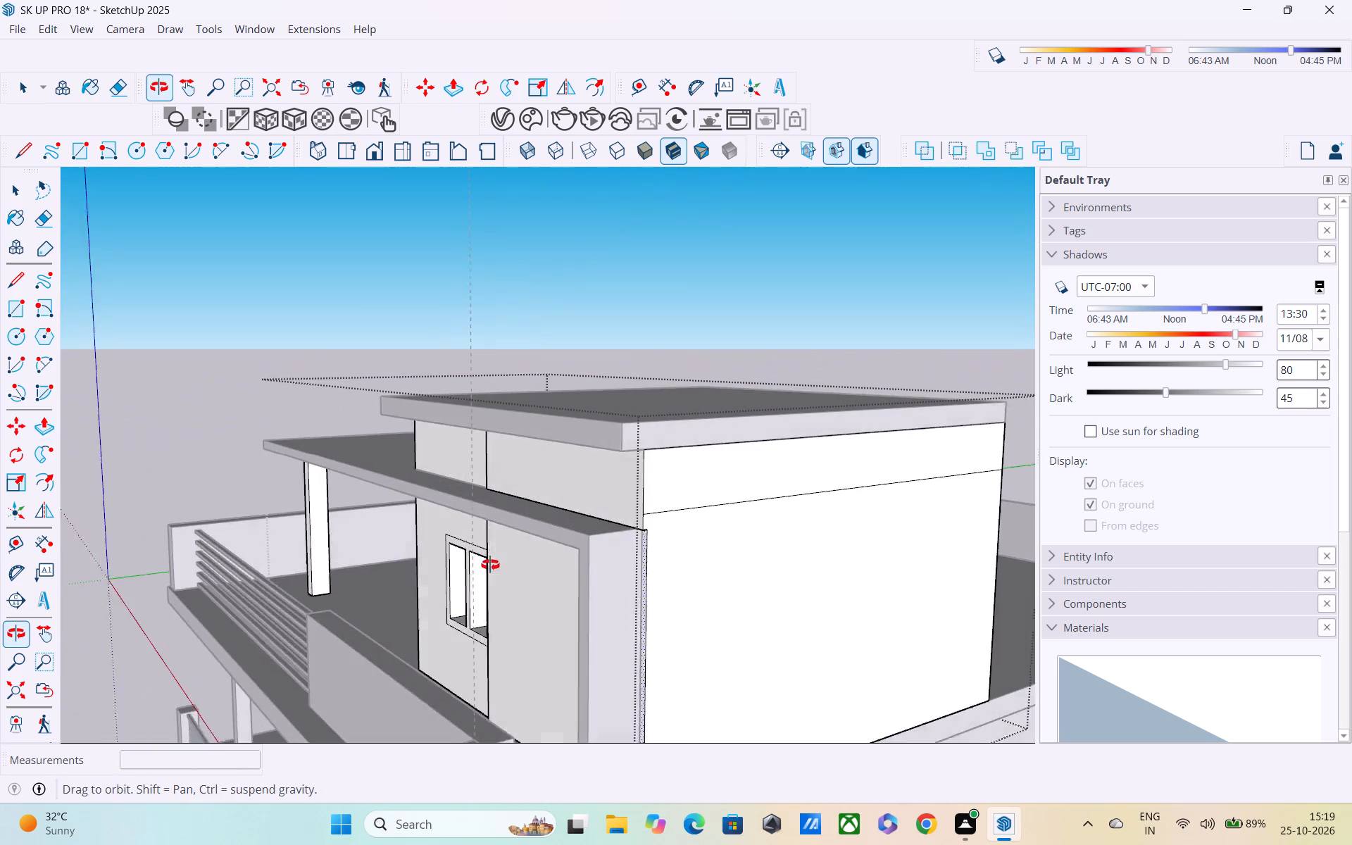
middle_click_drag(490, 565, 615, 523)
scroll(596, 459, "down", 3)
middle_click_drag(608, 465, 703, 475)
key("space")
left_click(376, 214)
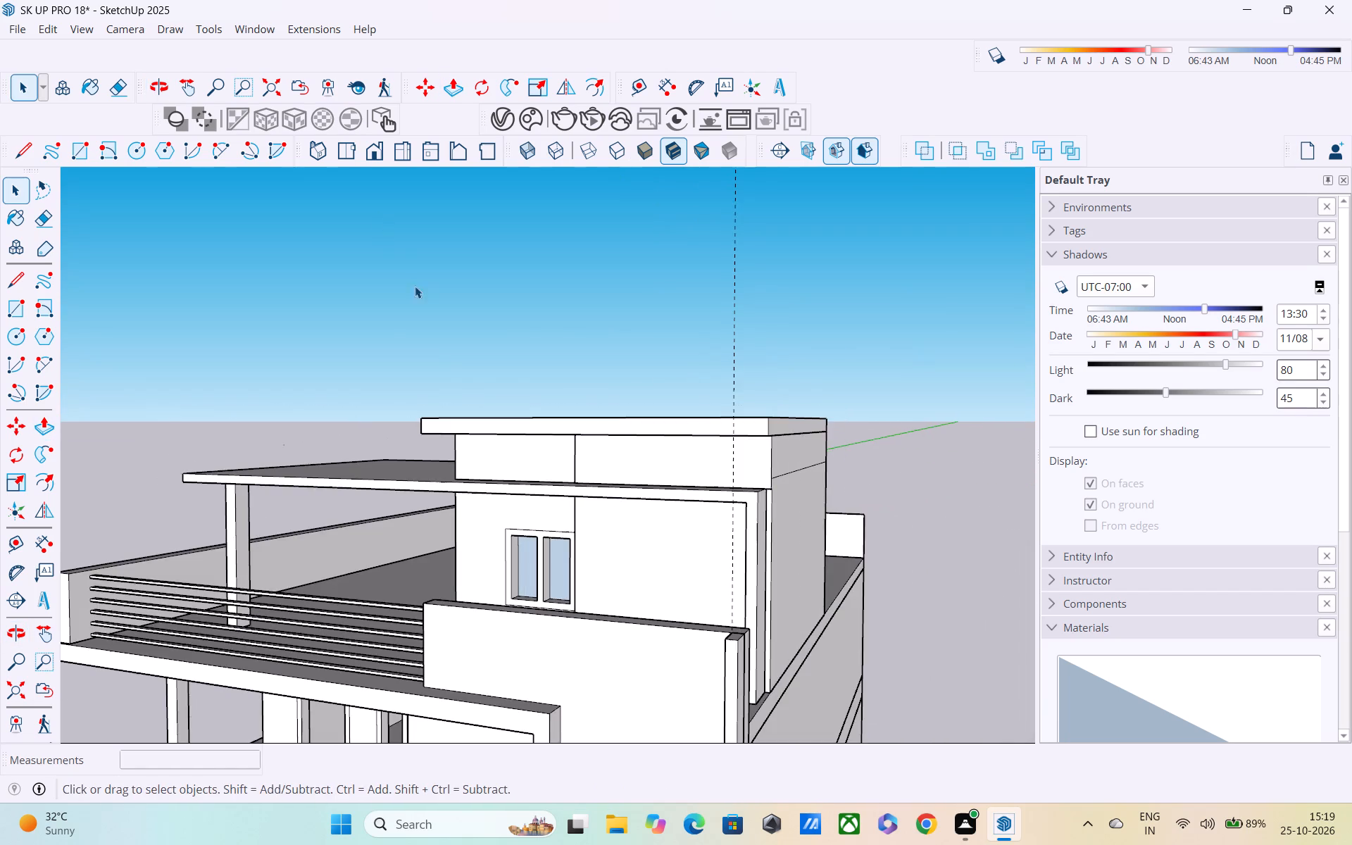
Draw a small upright rectangle, about 4" by 10 1/2", on the raised wall panel between the canopy and the top roof slab.
middle_click_drag(469, 382, 703, 344)
scroll(710, 473, "up", 5)
middle_click_drag(617, 511, 588, 453)
scroll(513, 527, "down", 7)
middle_click_drag(587, 512, 600, 550)
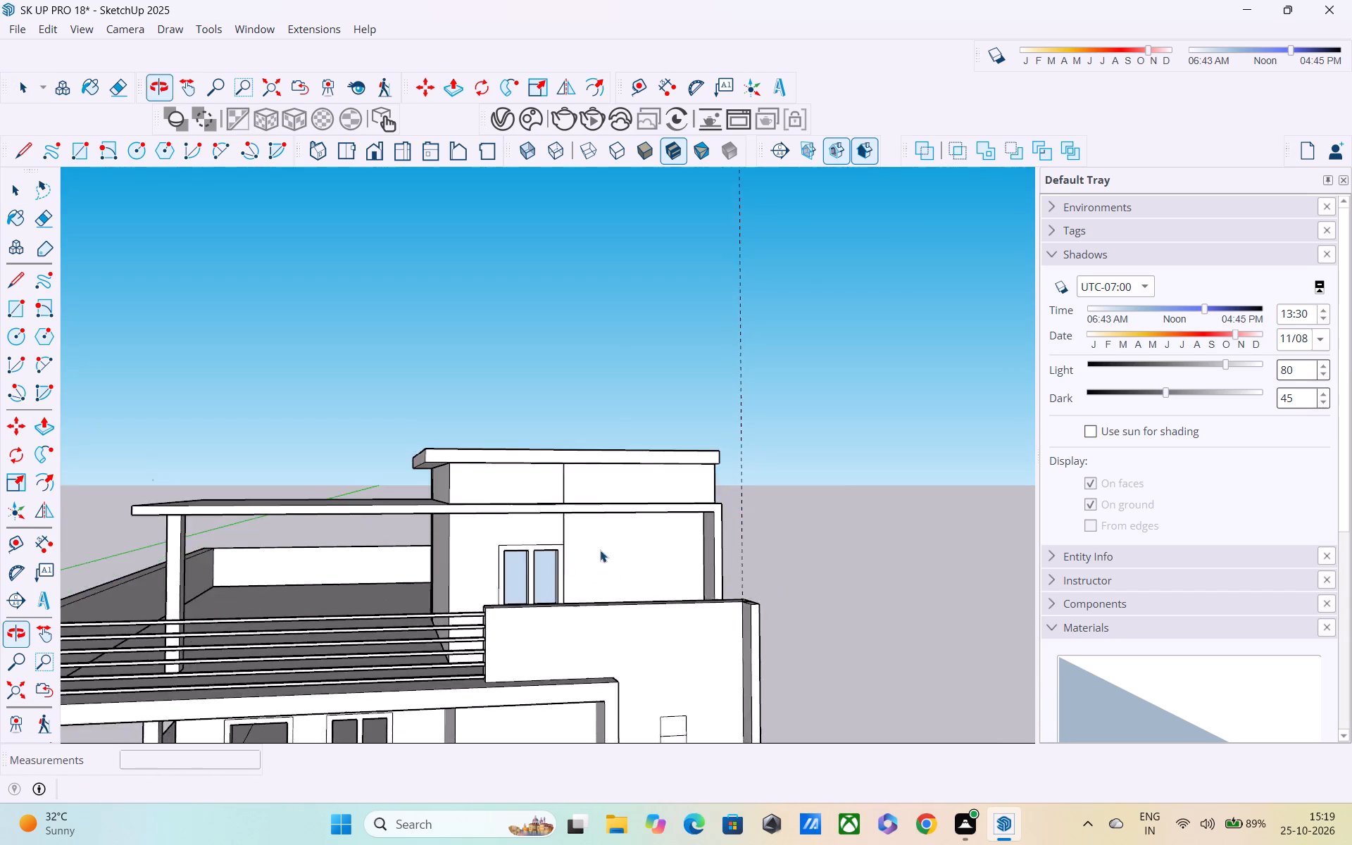
middle_click_drag(600, 550, 604, 580)
scroll(603, 415, "up", 5)
middle_click_drag(611, 492, 598, 452)
scroll(553, 498, "up", 3)
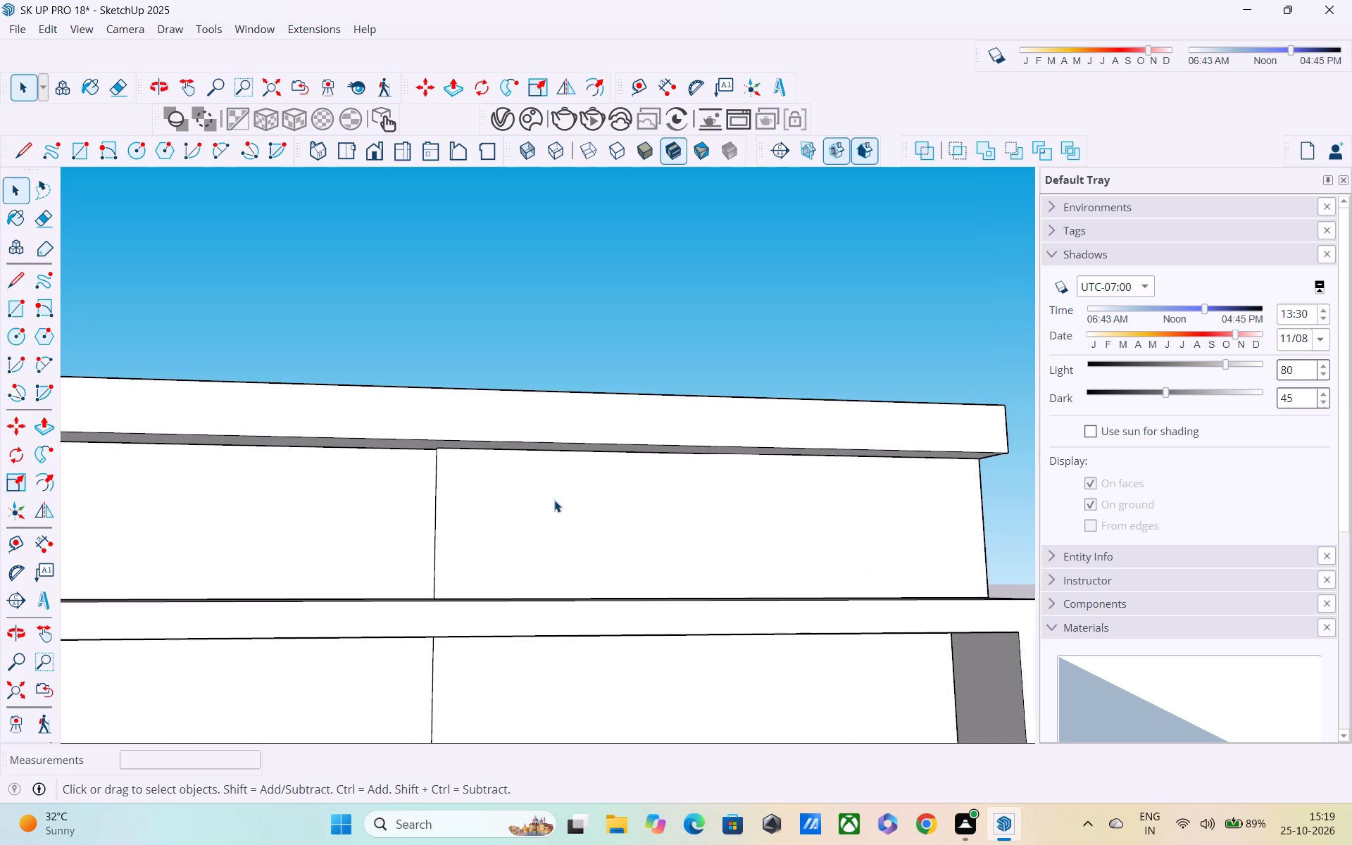
key("r")
scroll(568, 507, "up", 3)
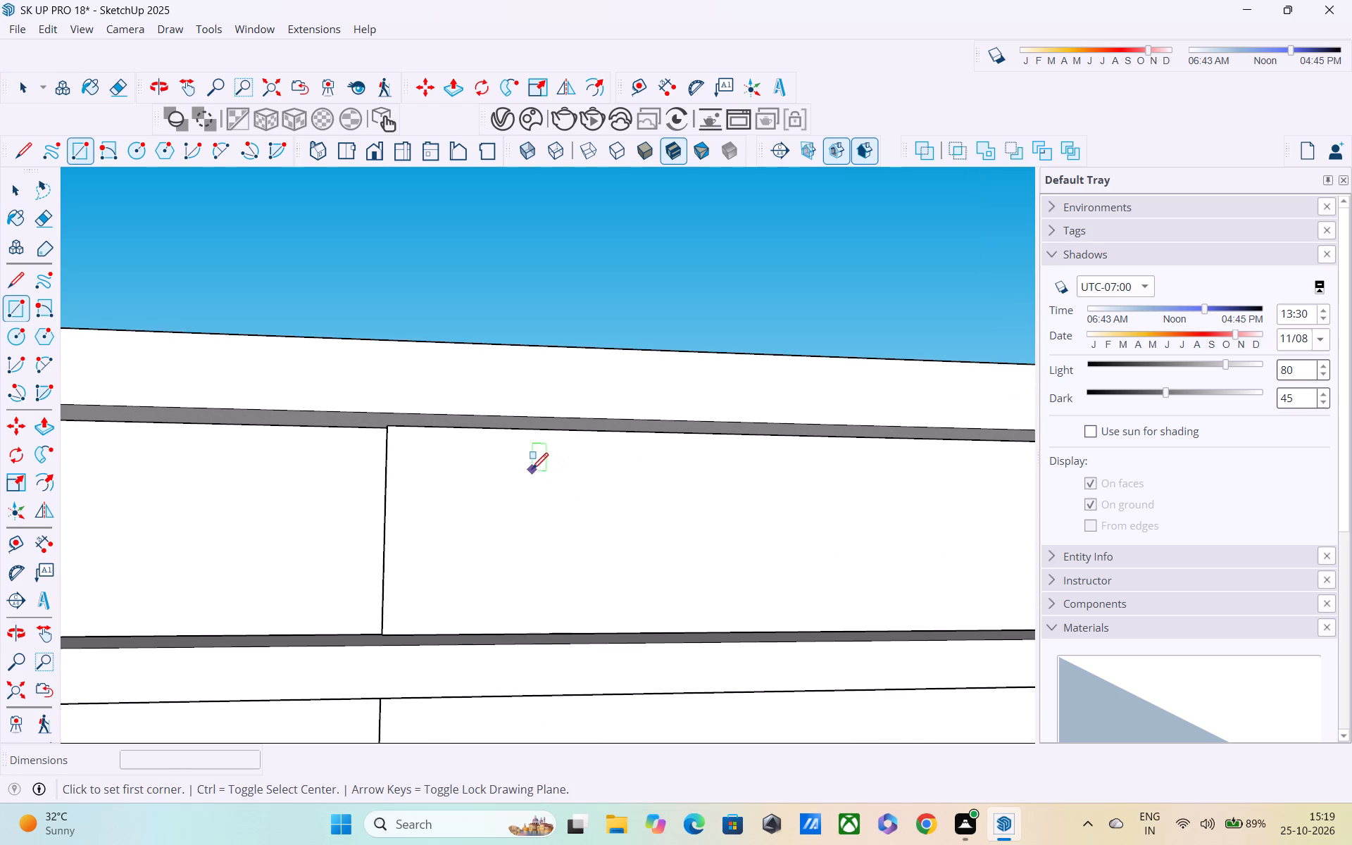
left_click(528, 468)
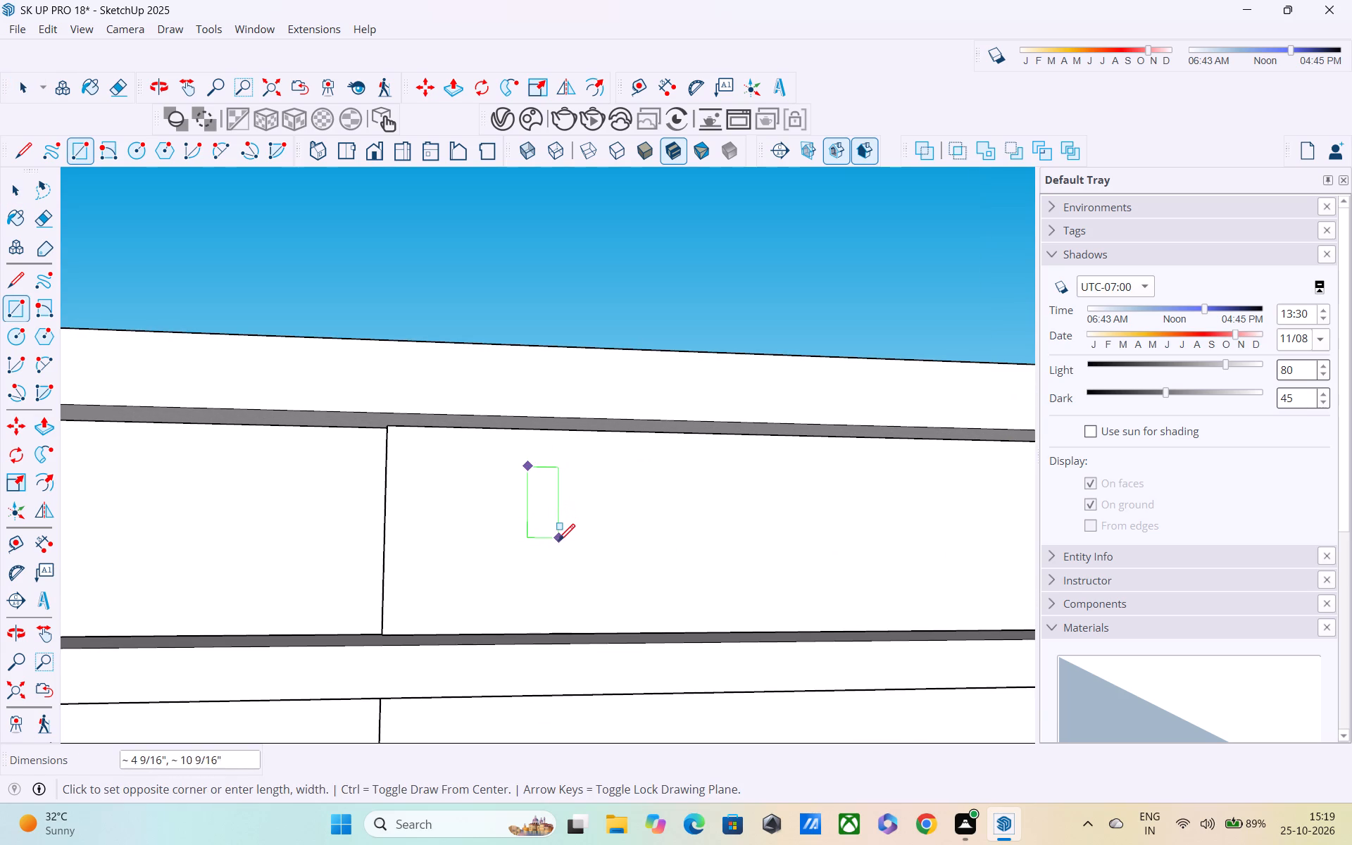
left_click(554, 537)
key("space")
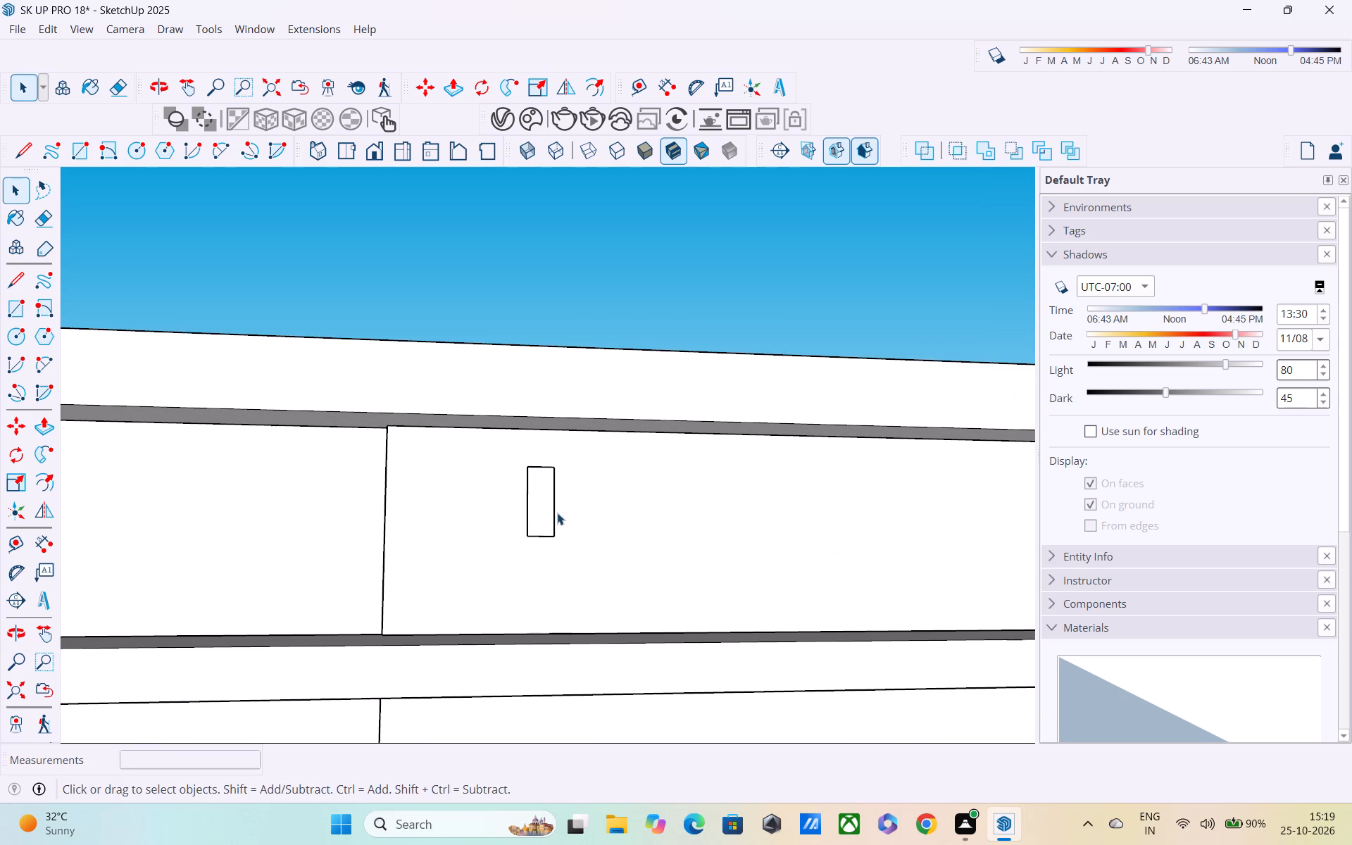
Pull the small rectangle outward by 6" to form a projecting block.
scroll(556, 512, "up", 3)
double_click(534, 501)
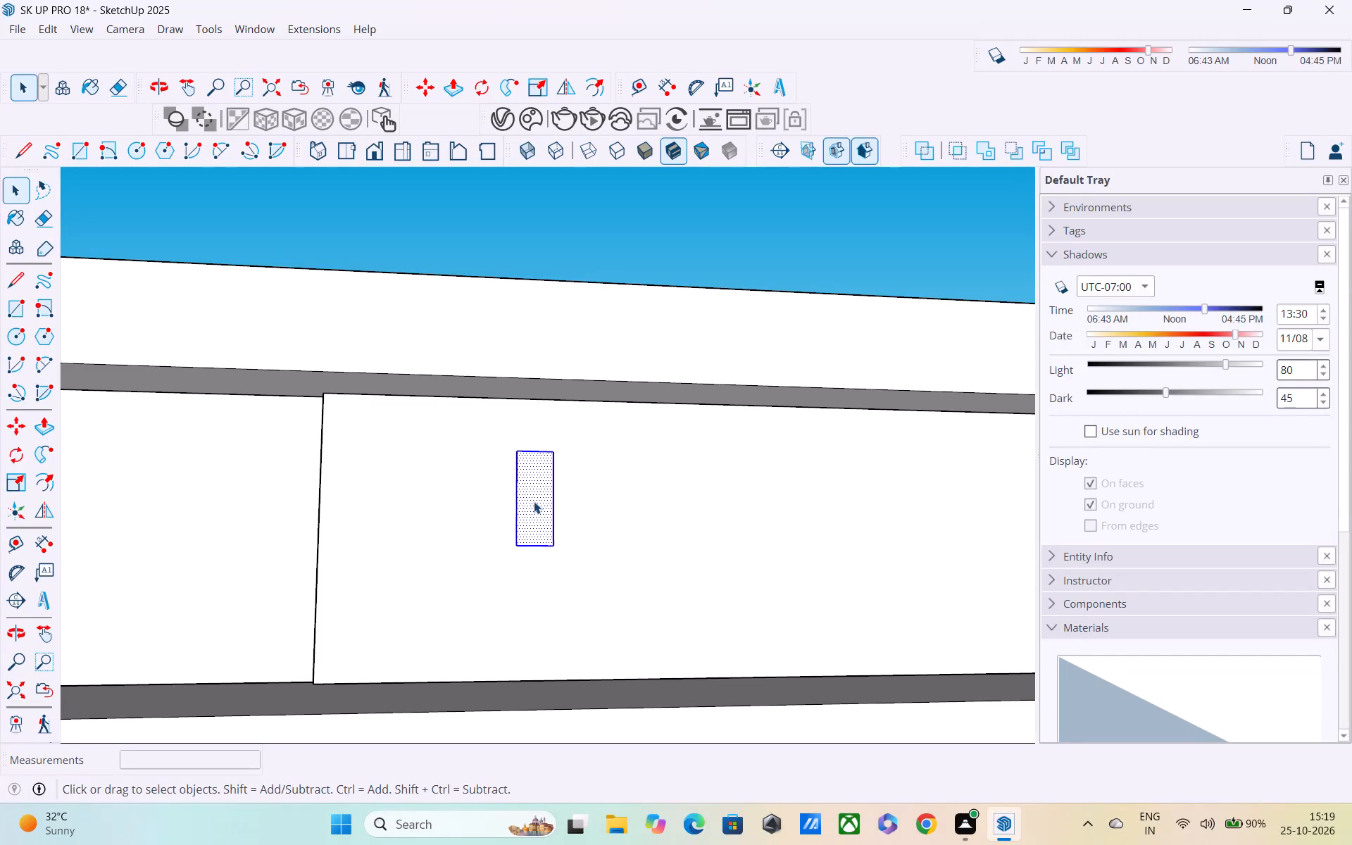
key("p")
left_click(531, 501)
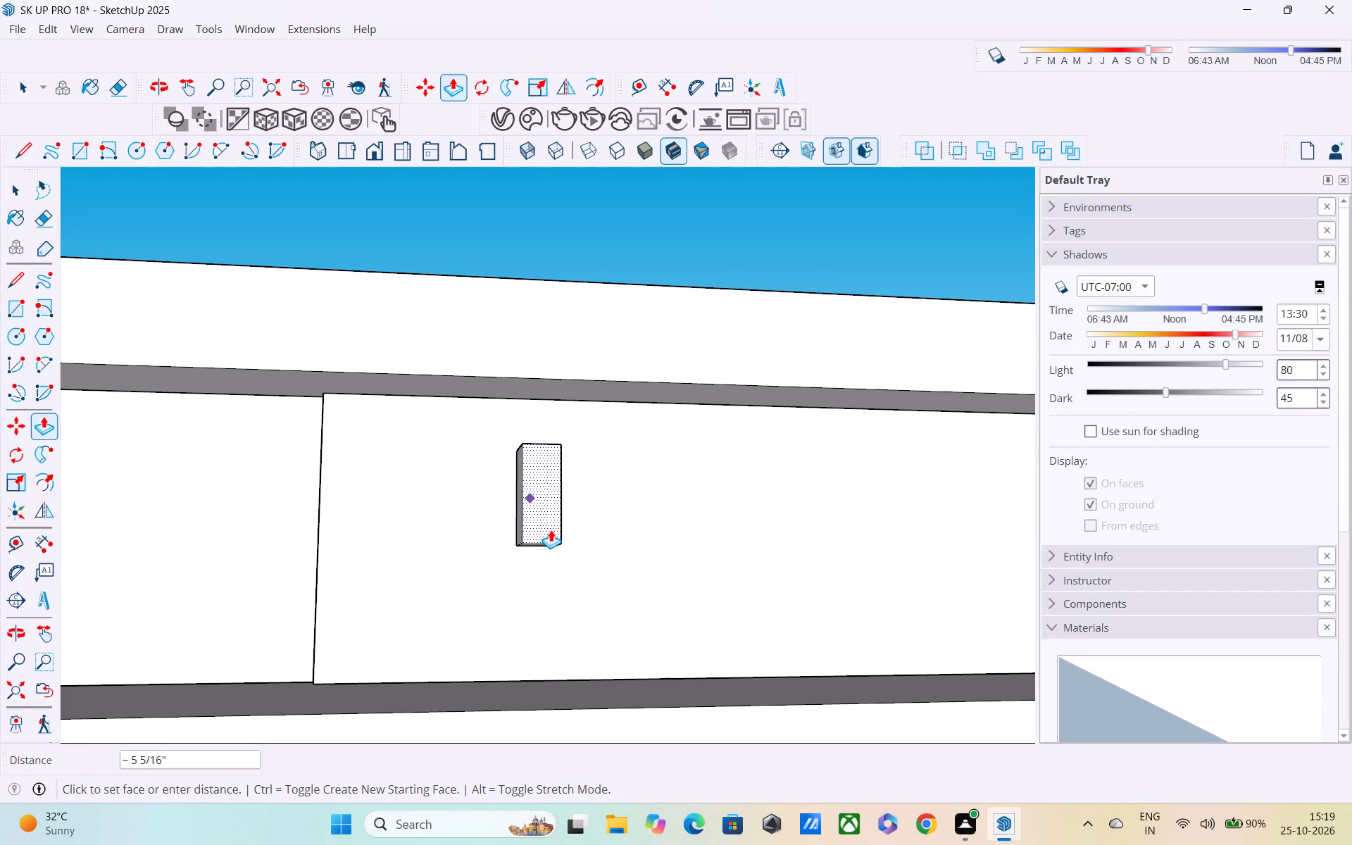
type("6\"")
key("Return")
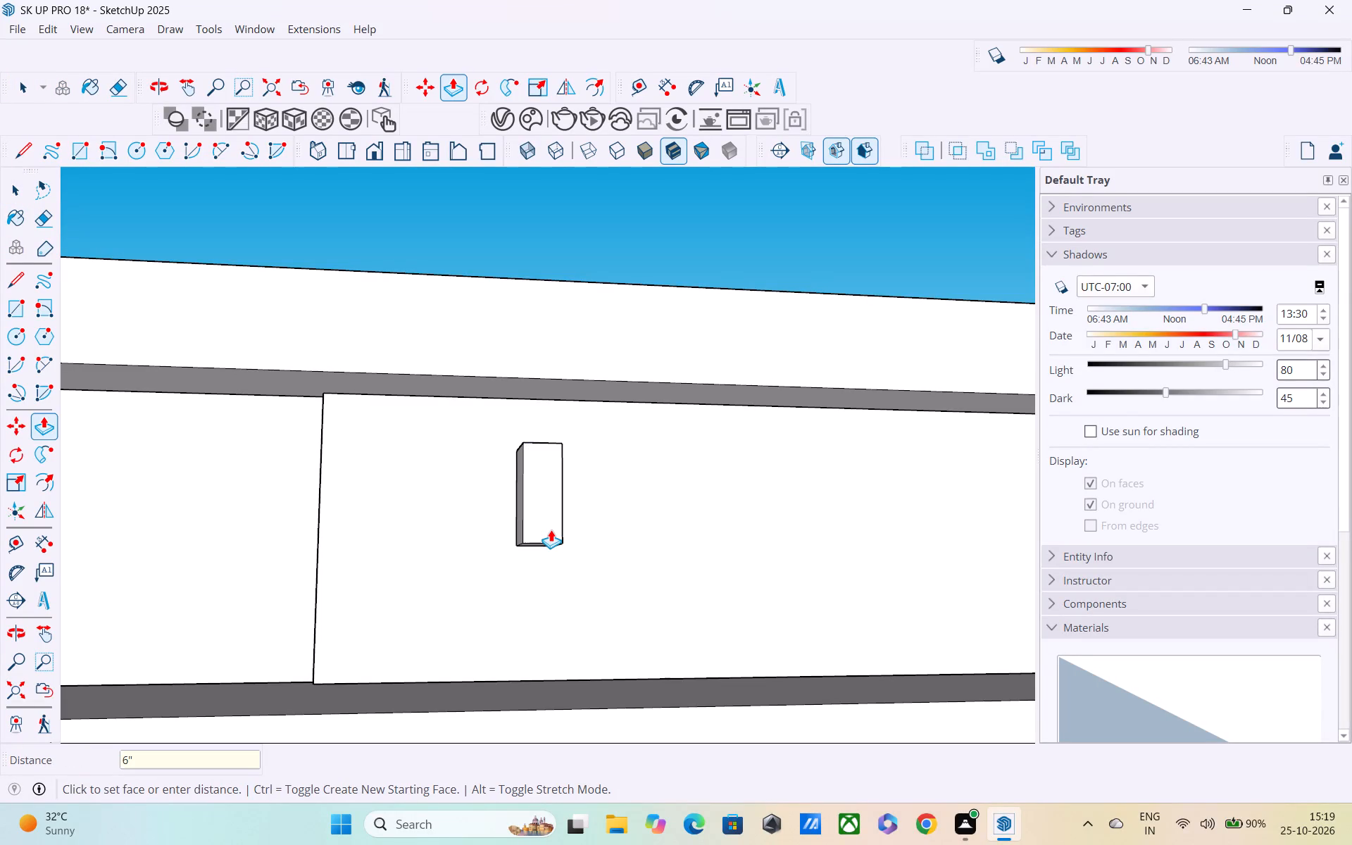
Copy the projecting block about 6' 4" horizontally along the wall panel, toward the panel's far end.
scroll(530, 537, "down", 1)
middle_click_drag(518, 538, 473, 540)
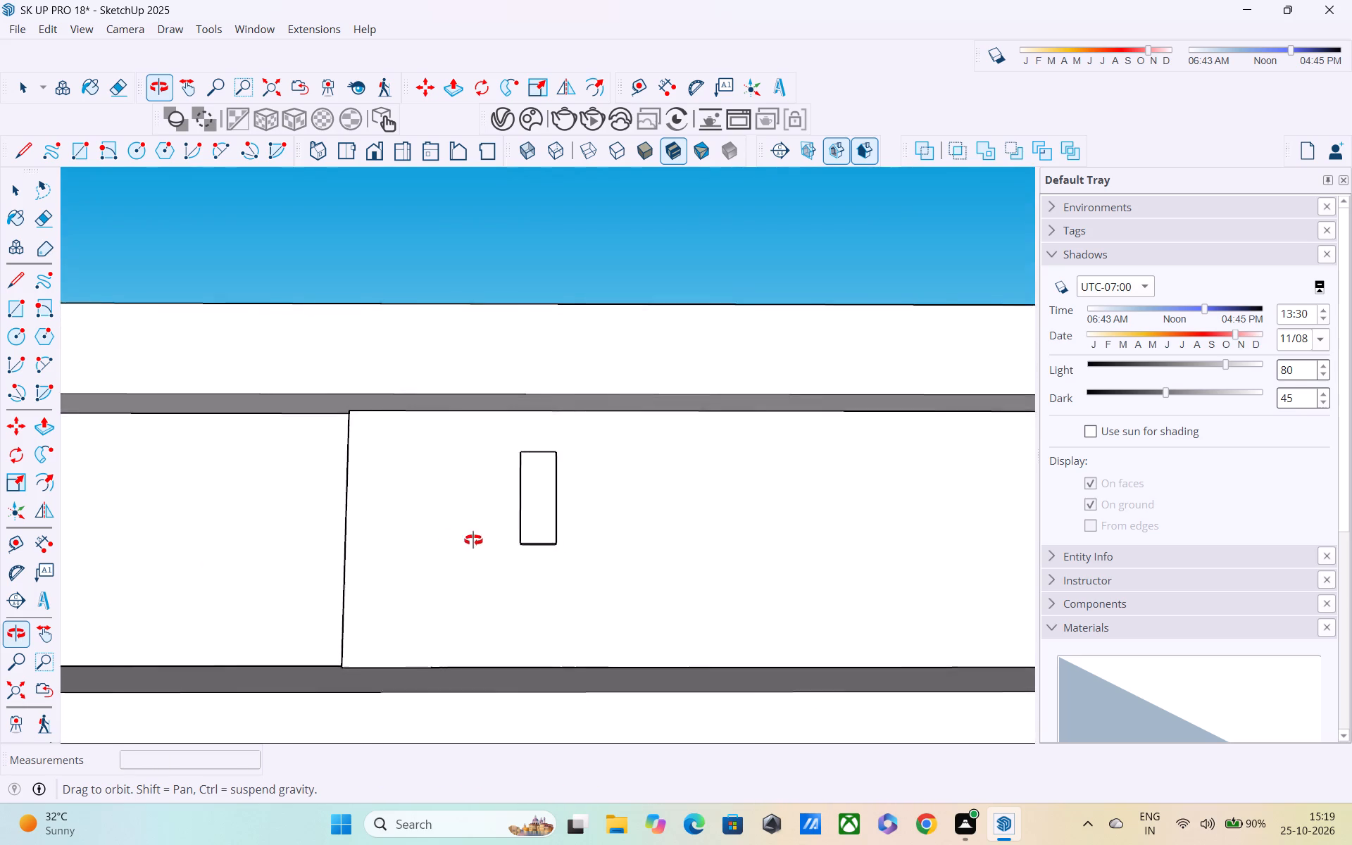
middle_click_drag(473, 540, 579, 553)
key("space")
triple_click(542, 500)
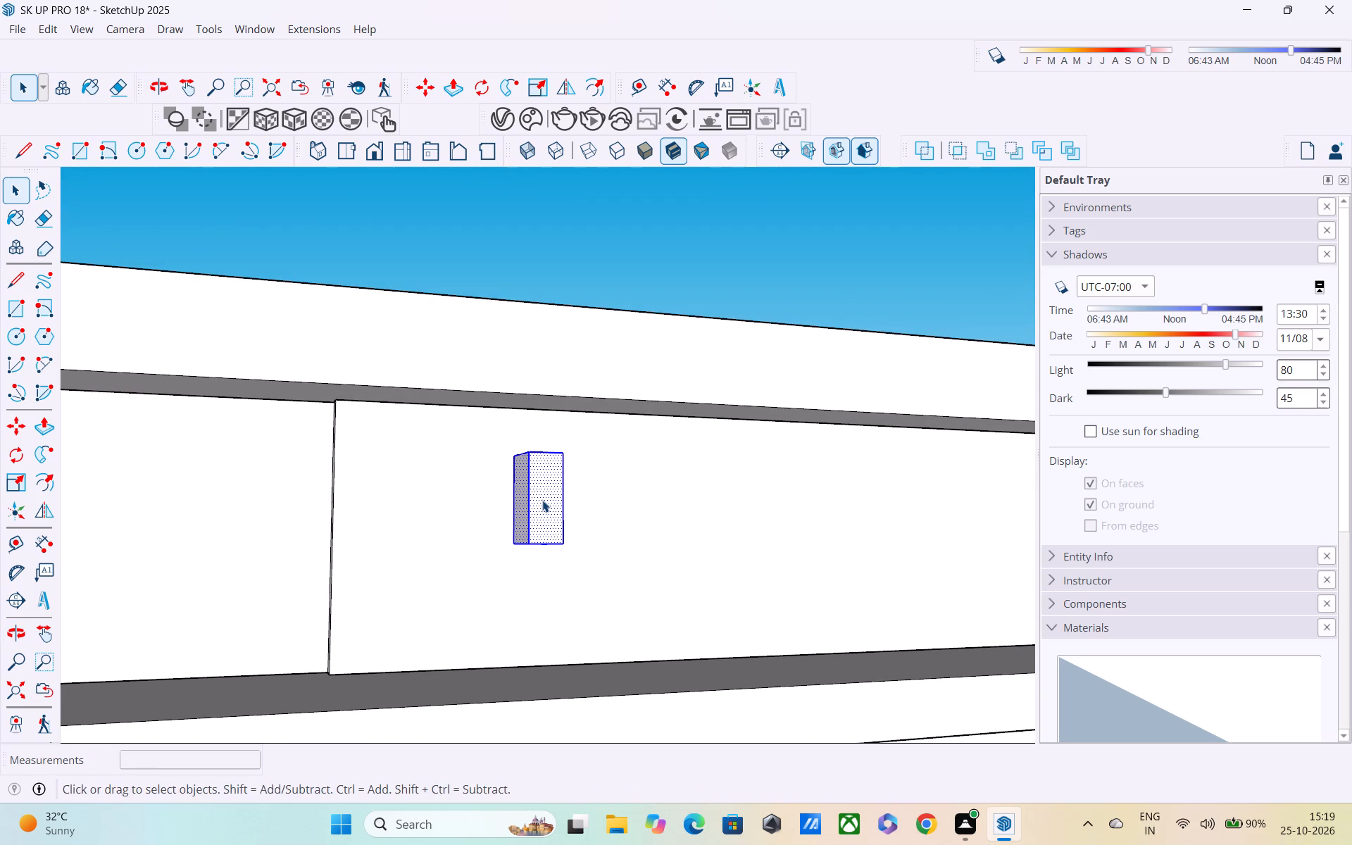
left_click(542, 500)
scroll(601, 525, "down", 1)
key("m")
scroll(561, 550, "up", 3)
scroll(502, 557, "up", 3)
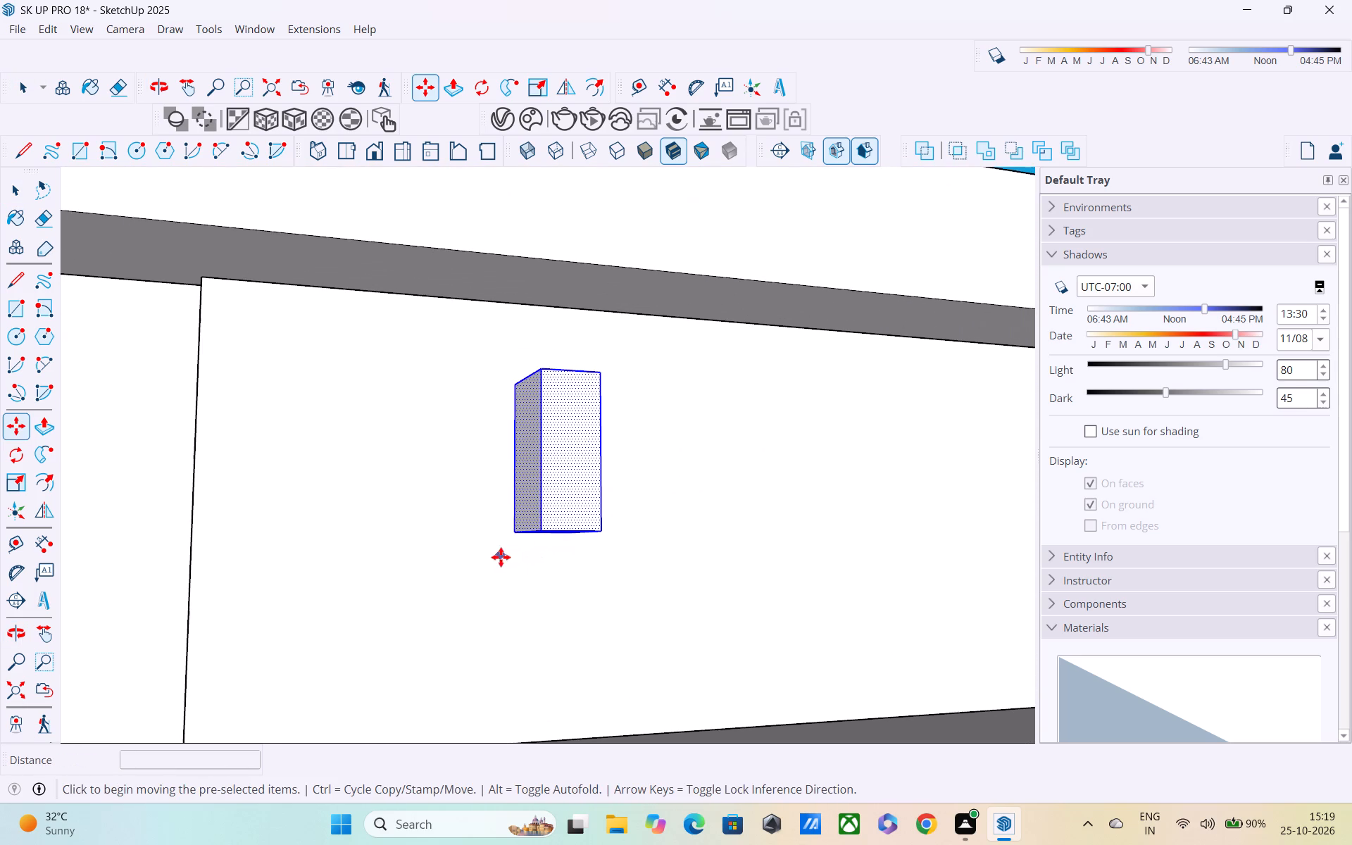
left_click(511, 531)
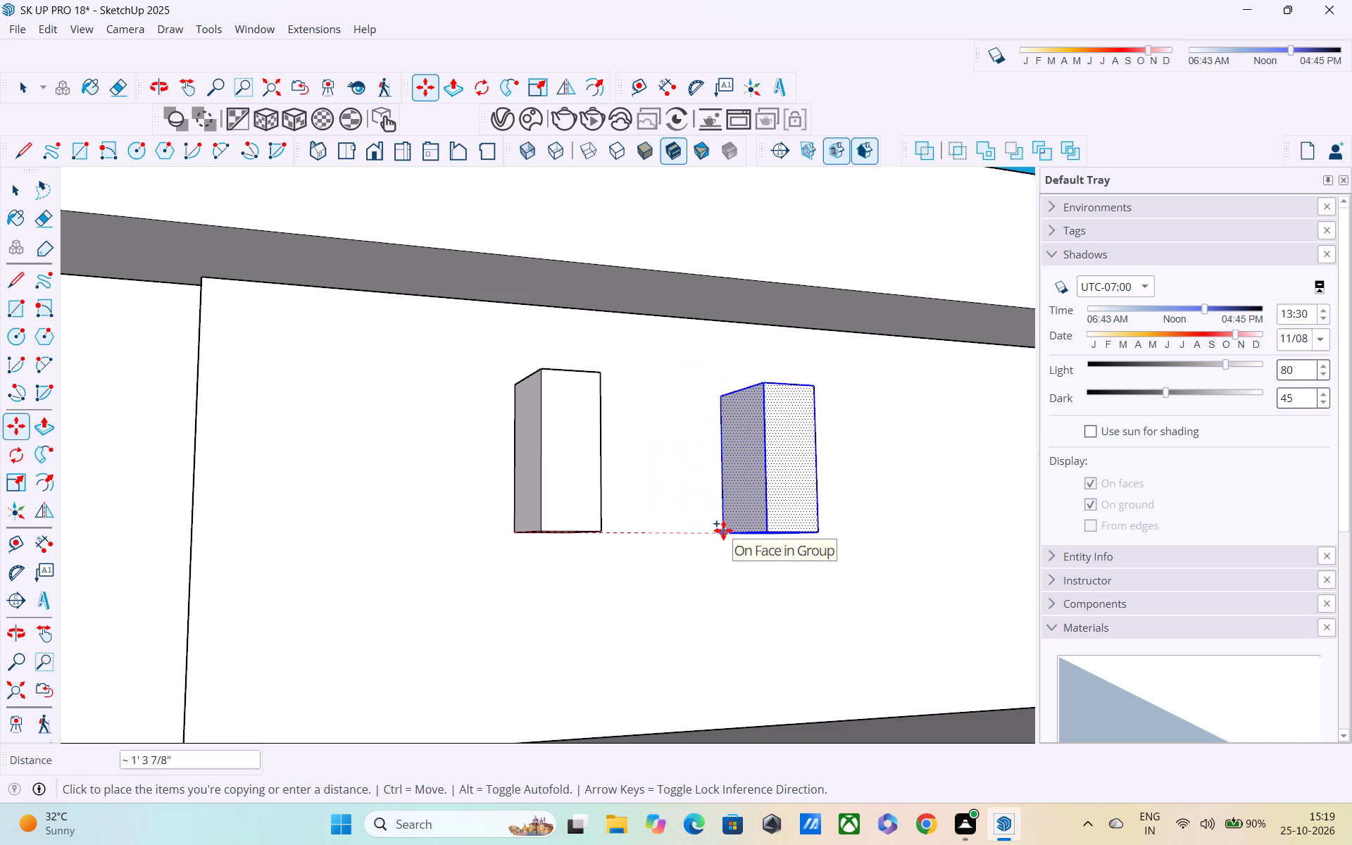
middle_click_drag(722, 530, 433, 544, "shift")
scroll(539, 542, "down", 3)
middle_click_drag(613, 529, 254, 539)
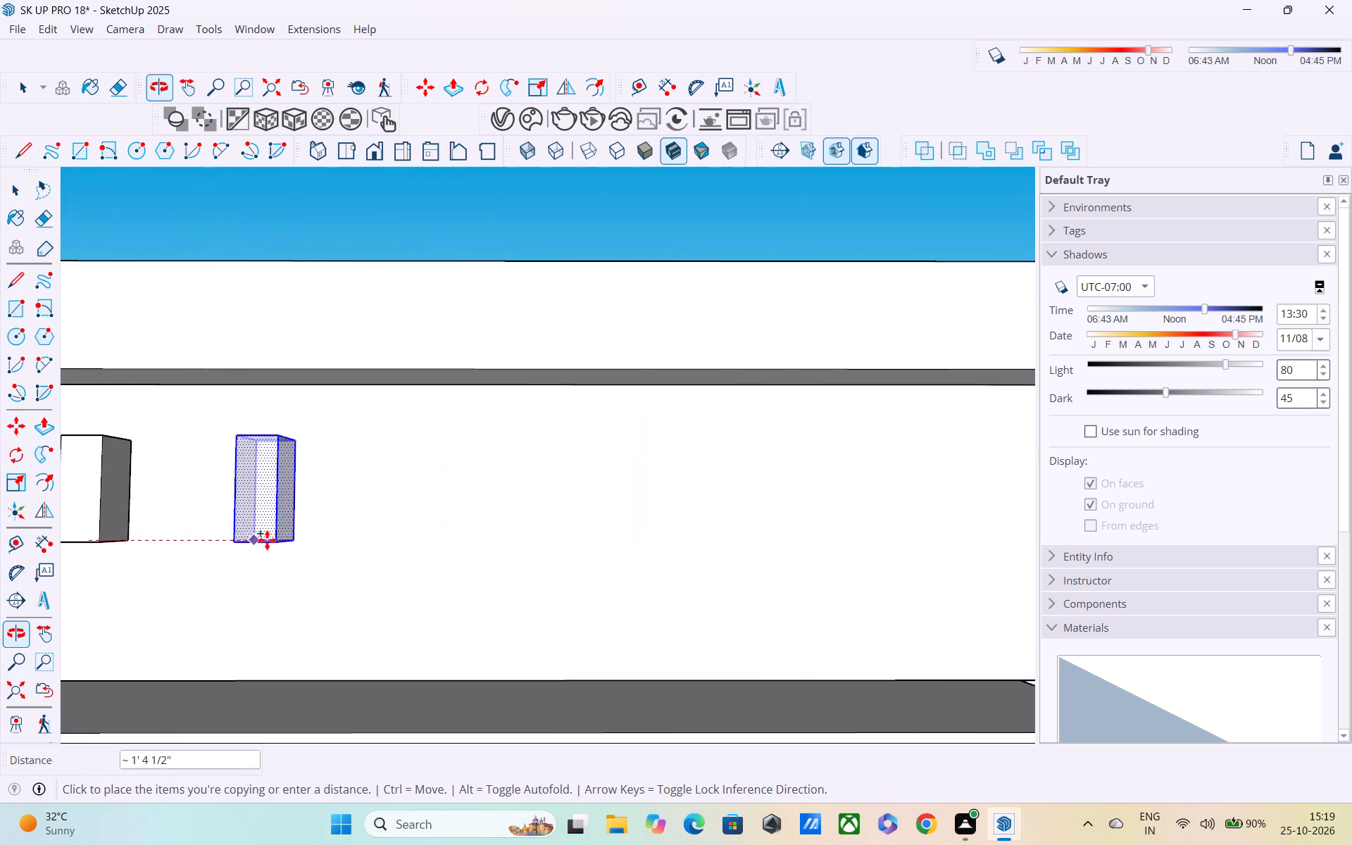
scroll(444, 546, "down", 4)
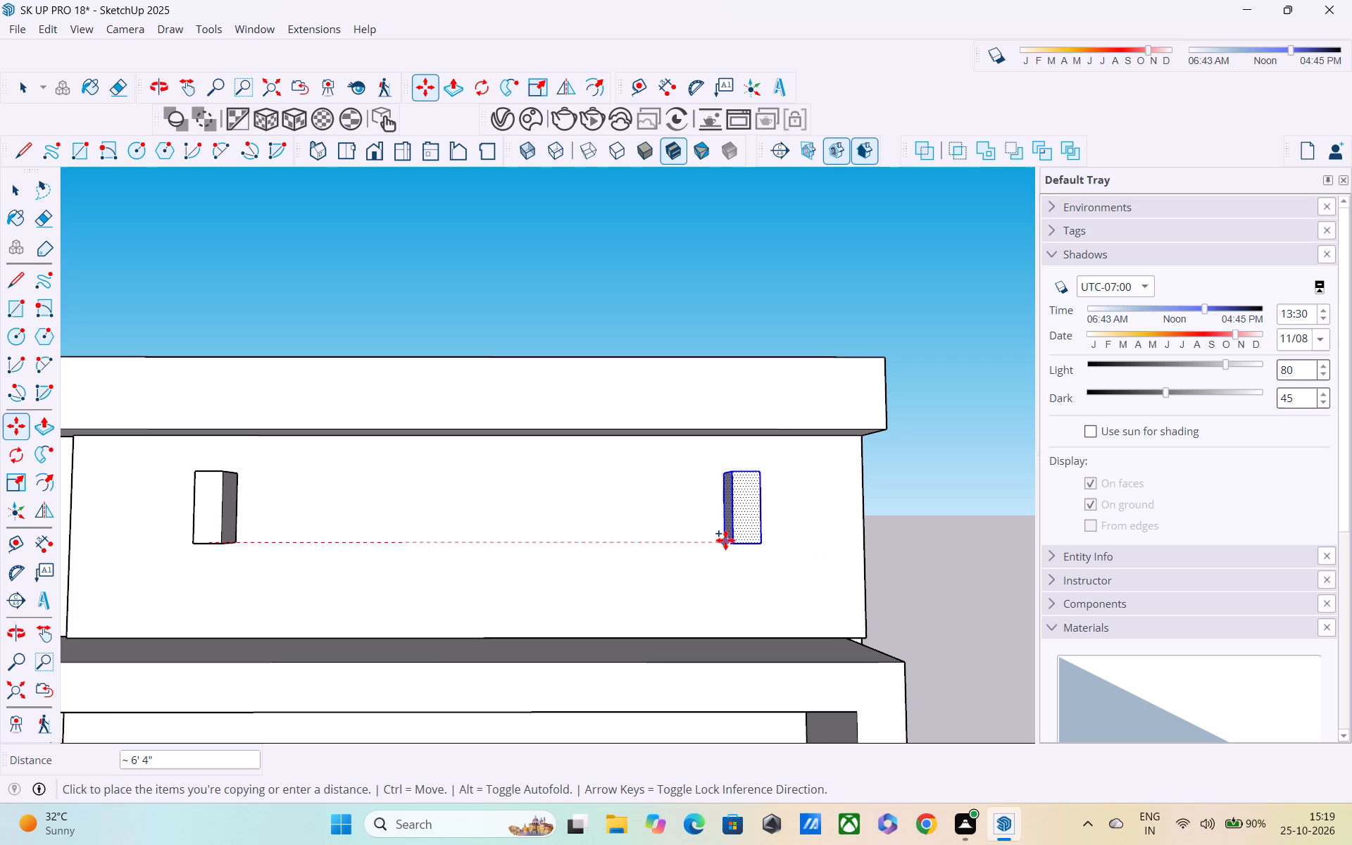
left_click(725, 540)
Divide the copy distance by 4 to fill the gap with evenly spaced blocks.
key("slash")
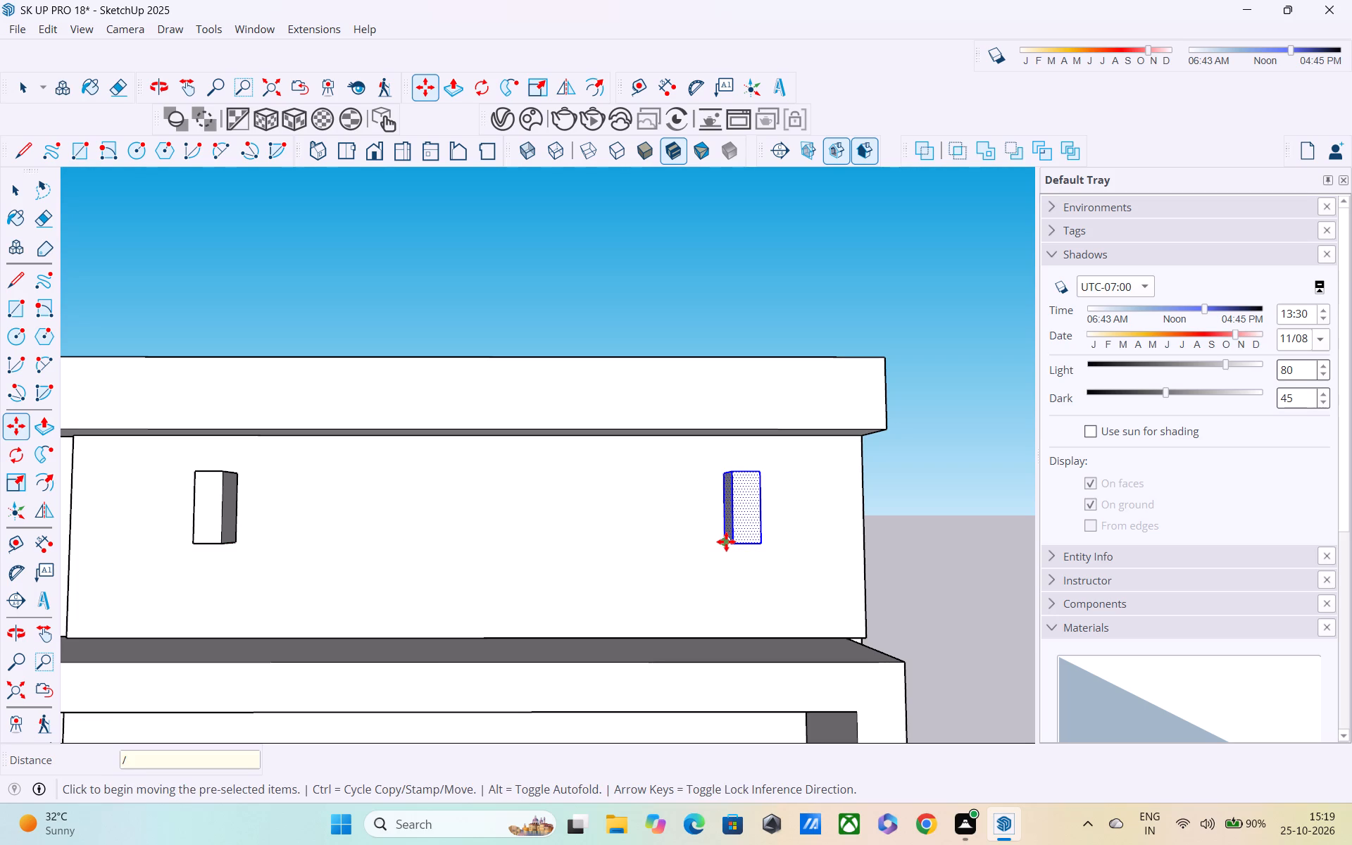
key("4")
key("Return")
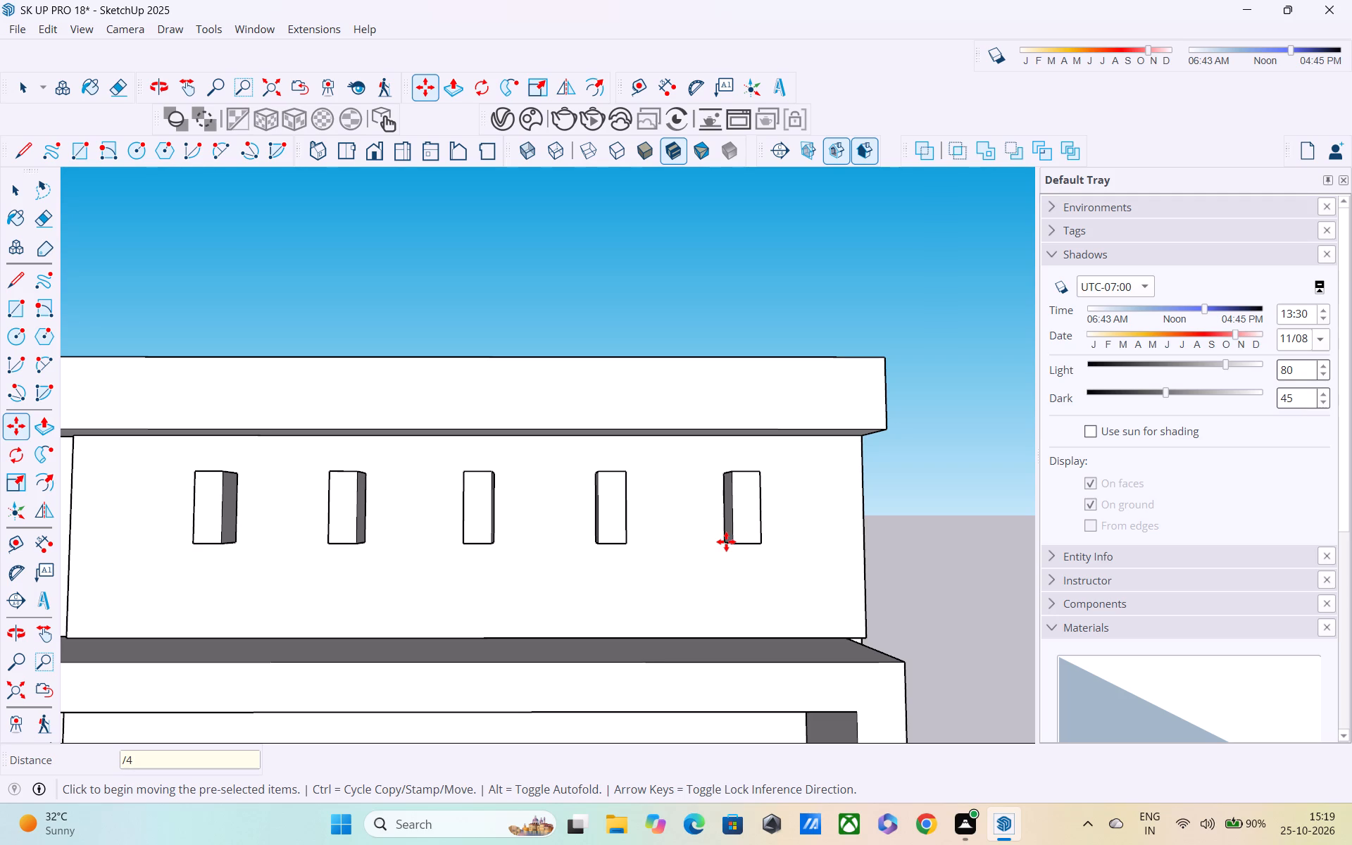
Clear the selection and examine the whole house from several angles with the row of blocks in place.
scroll(726, 542, "up", 2)
scroll(720, 486, "down", 9)
middle_click_drag(661, 585, 614, 640)
scroll(648, 597, "down", 4)
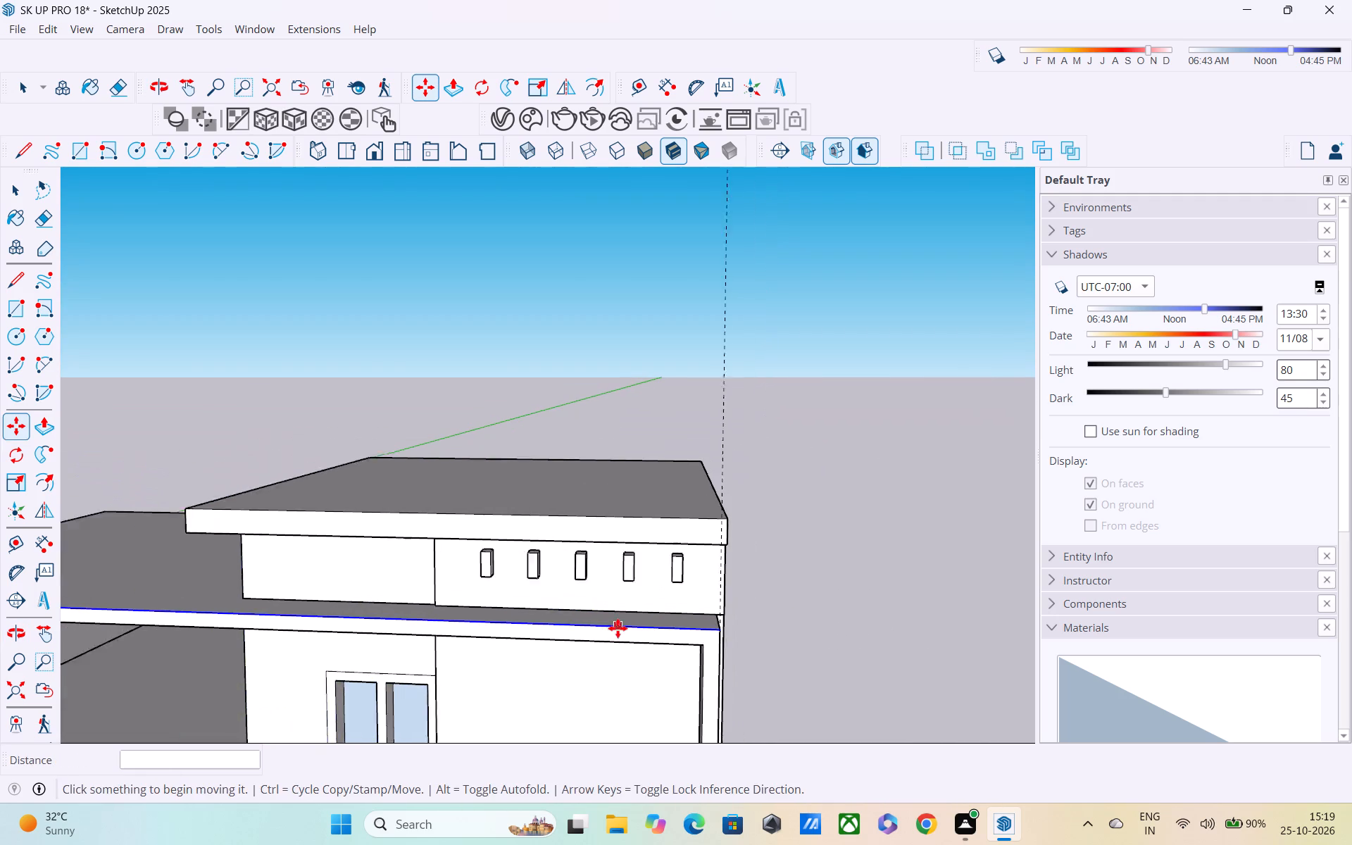
scroll(618, 628, "down", 1)
key("space")
left_click(818, 497)
middle_click_drag(762, 637, 744, 547)
scroll(744, 547, "down", 6)
middle_click_drag(682, 626, 756, 637)
scroll(695, 655, "down", 5)
middle_click_drag(694, 664, 686, 594)
scroll(680, 613, "down", 4)
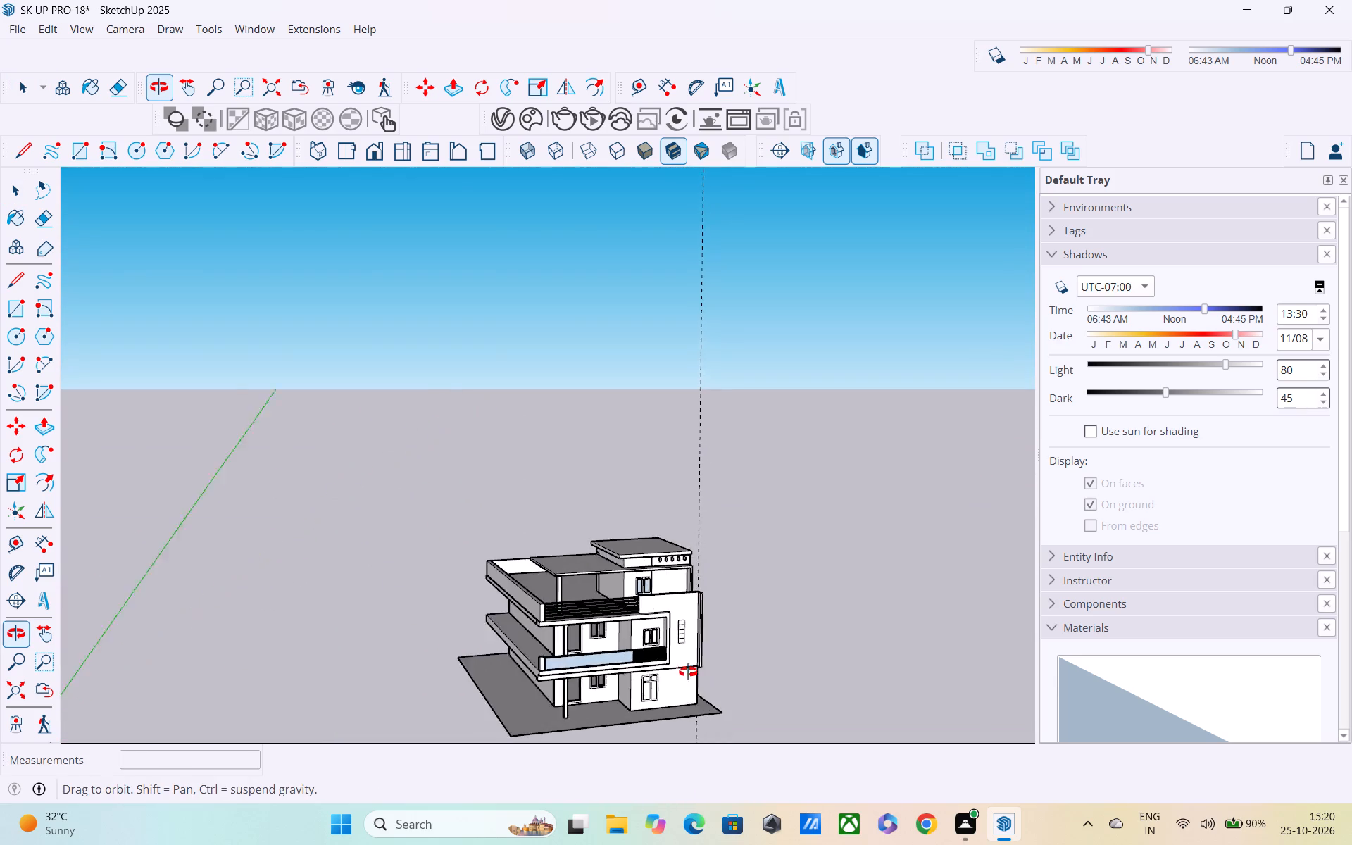
scroll(638, 648, "down", 1)
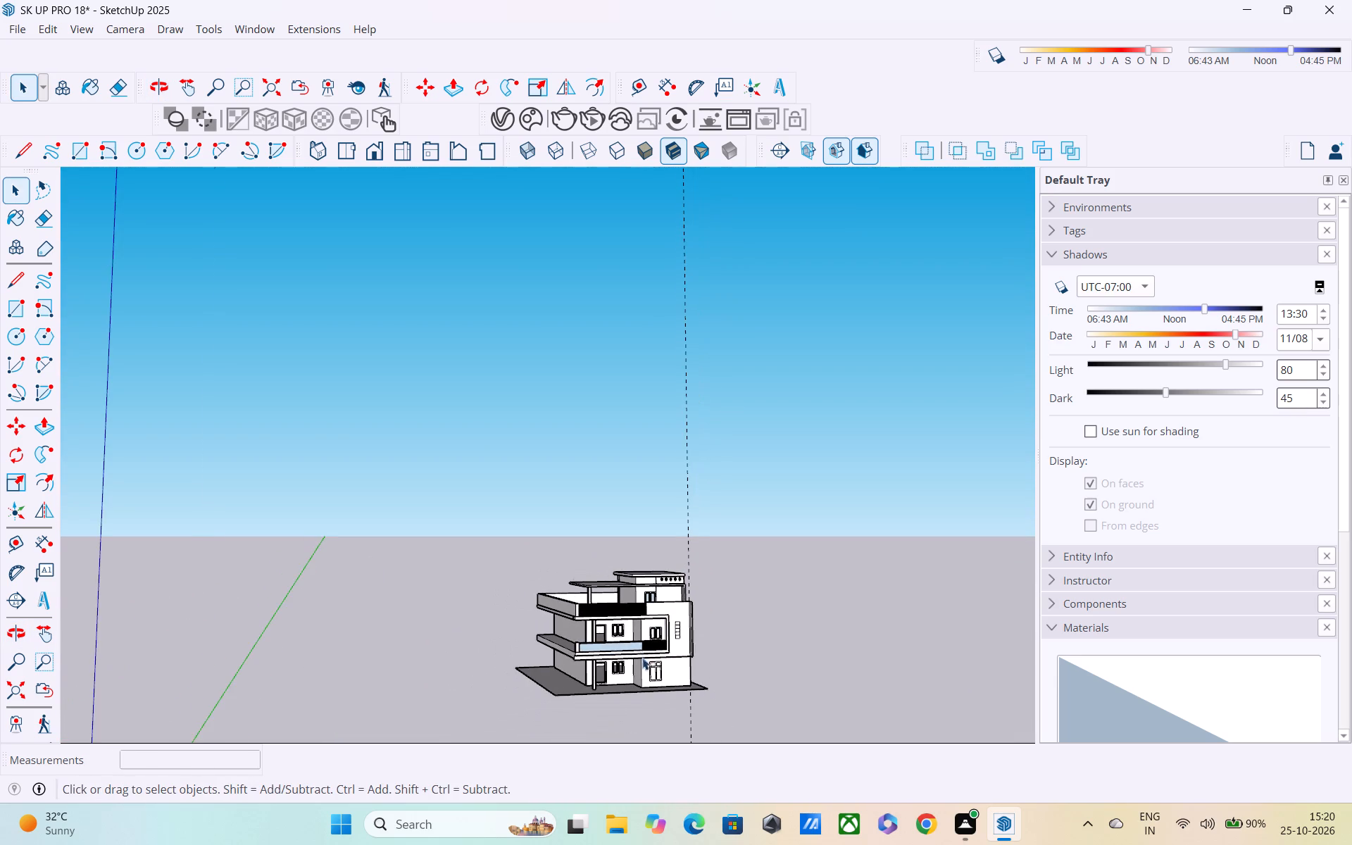
middle_click_drag(666, 717, 654, 623, "shift")
middle_click_drag(584, 618, 630, 641)
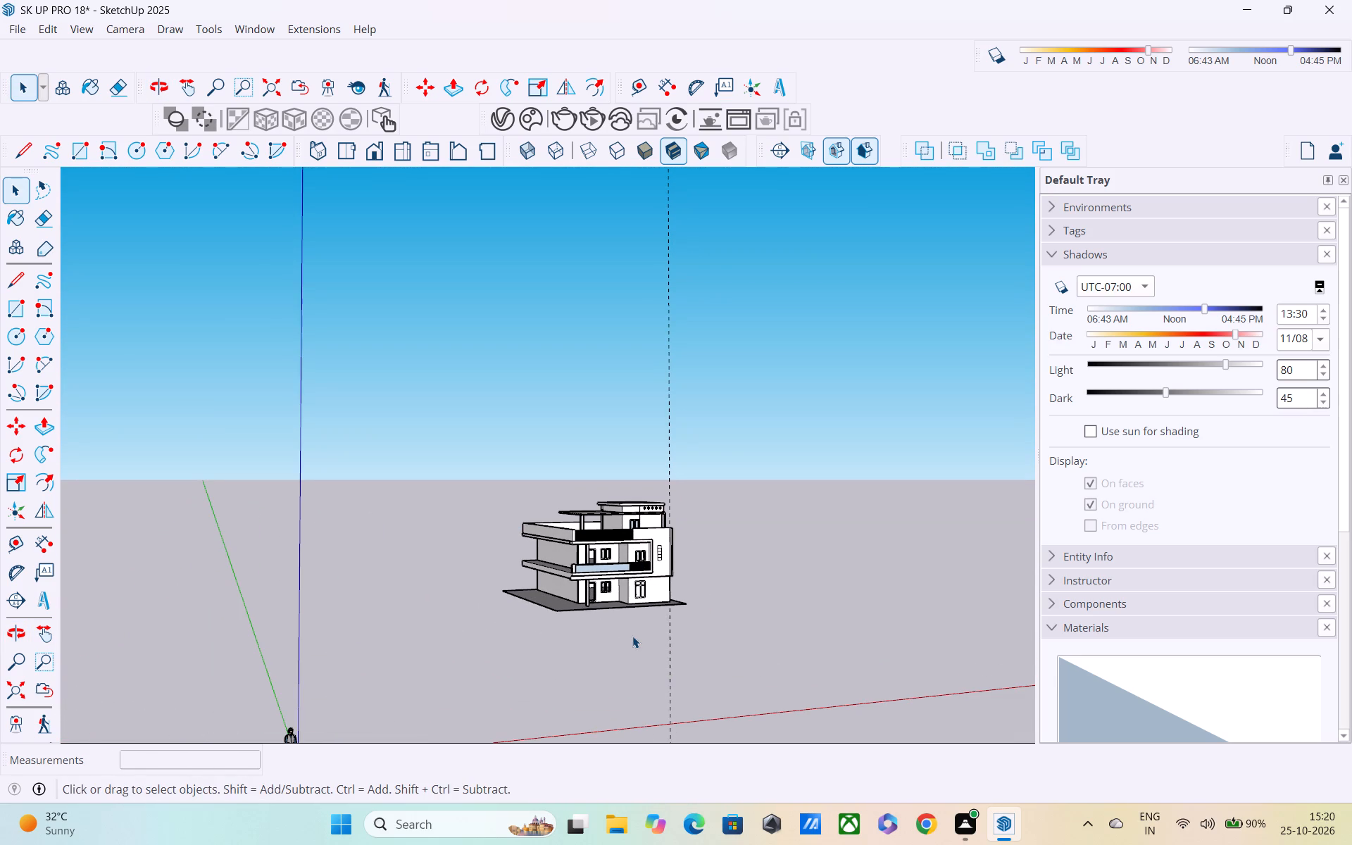
scroll(580, 637, "up", 3)
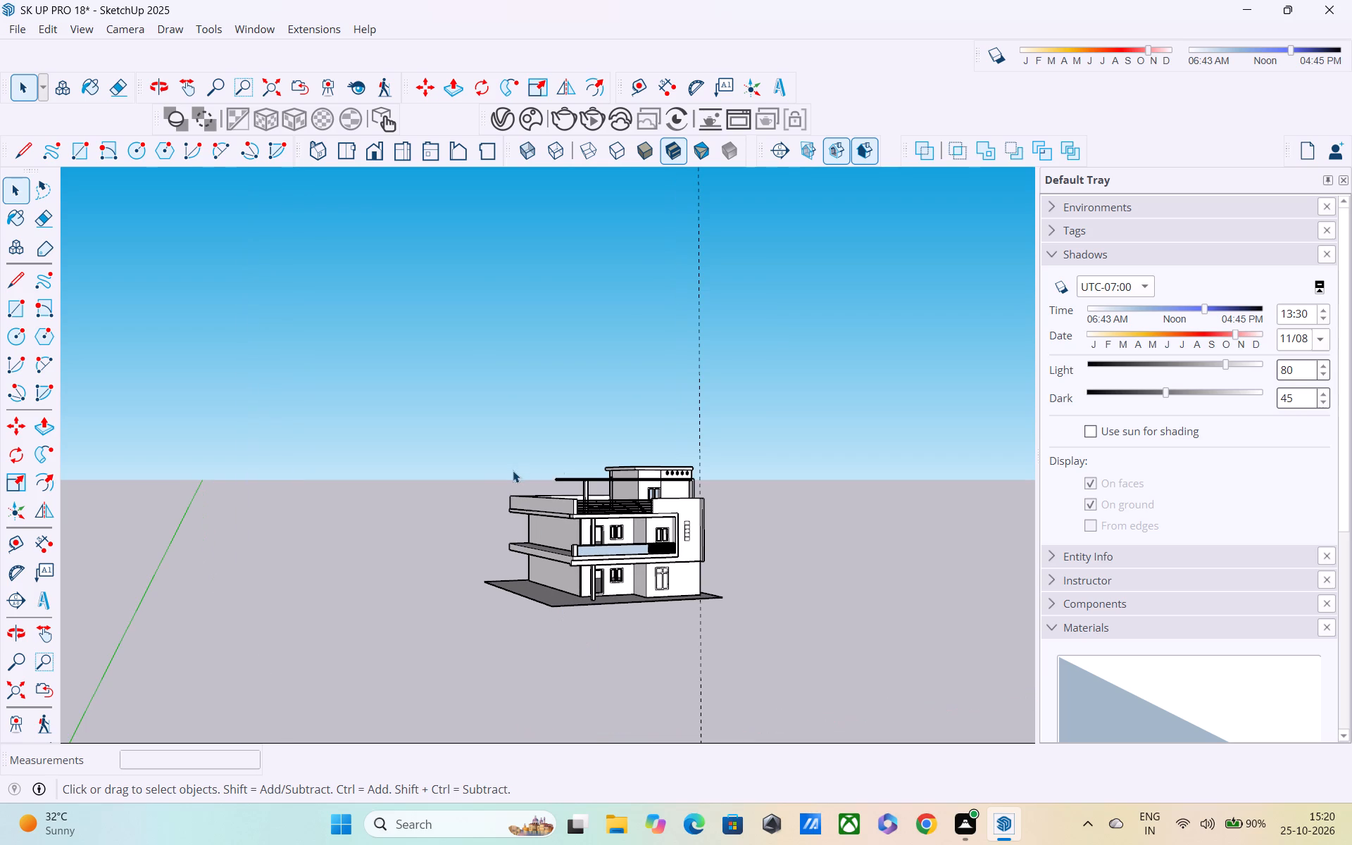
middle_click_drag(509, 474, 630, 513)
scroll(598, 511, "up", 3)
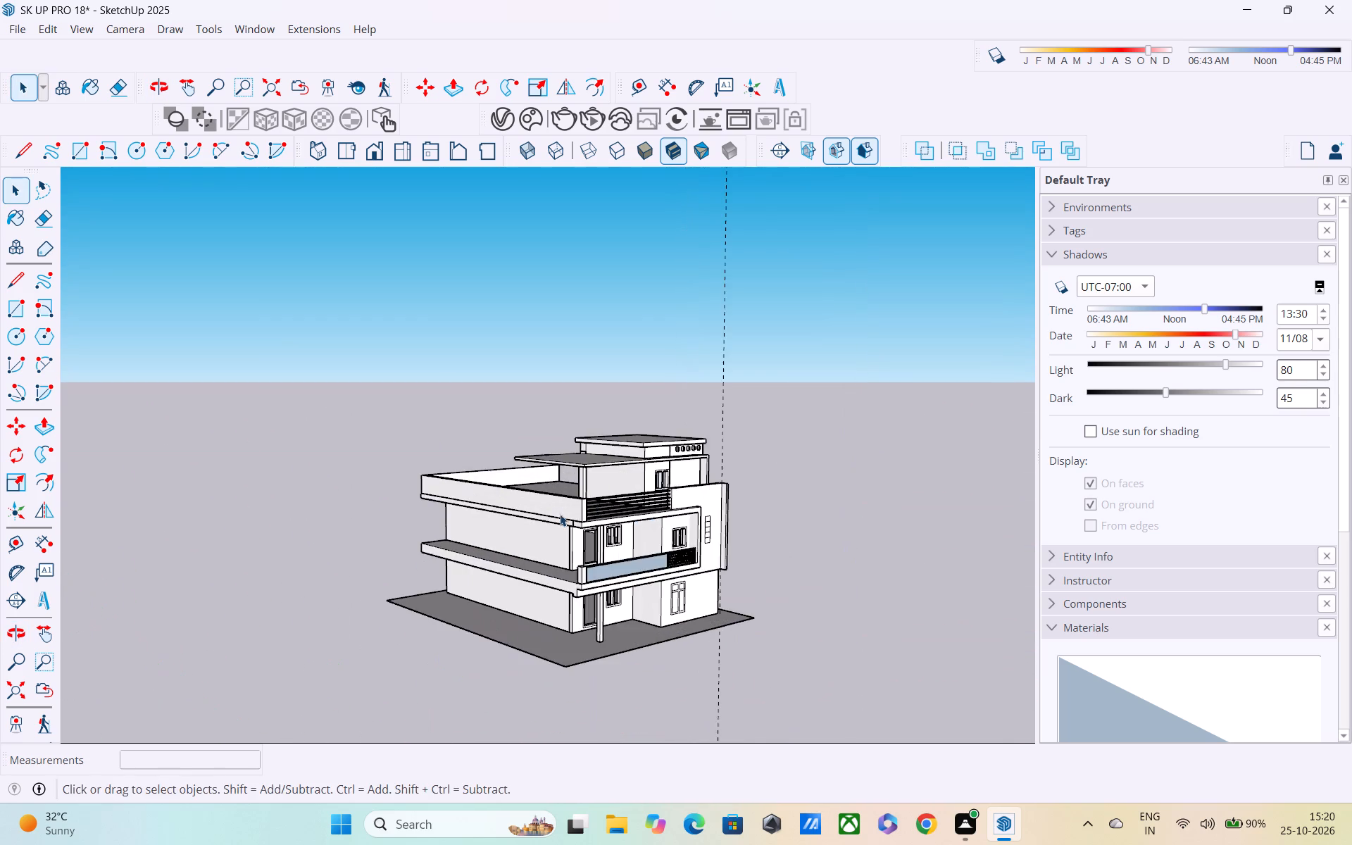
Draw connected lines from the terrace parapet's front end, 1' down the slab's front edge and about 2' 2" across the face beneath.
scroll(560, 514, "up", 3)
middle_click_drag(544, 503, 589, 384)
scroll(587, 430, "up", 4)
middle_click_drag(587, 486, 603, 388)
scroll(621, 461, "up", 3)
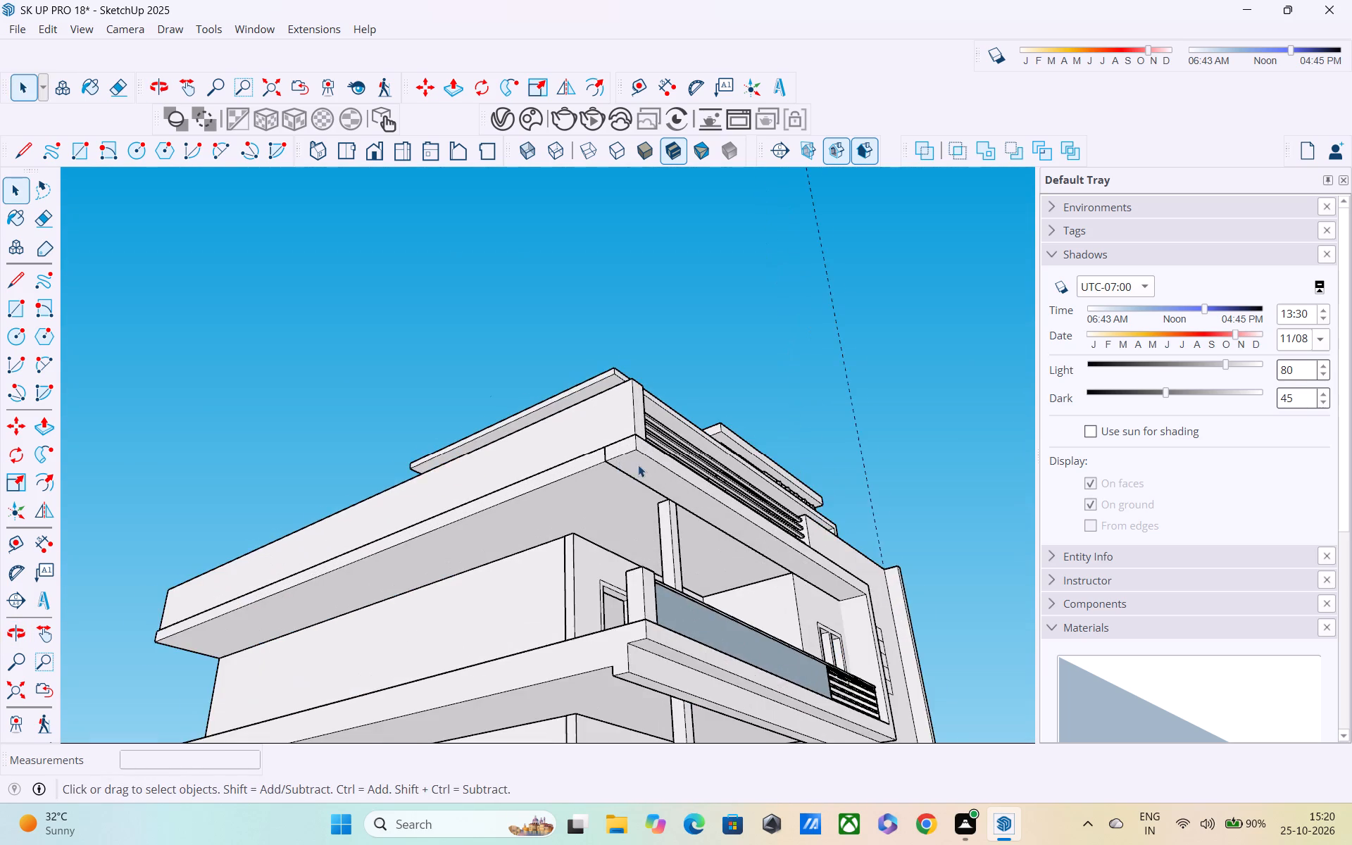
scroll(638, 465, "up", 2)
middle_click_drag(639, 464, 558, 427)
scroll(575, 406, "up", 4)
middle_click_drag(586, 411, 539, 418)
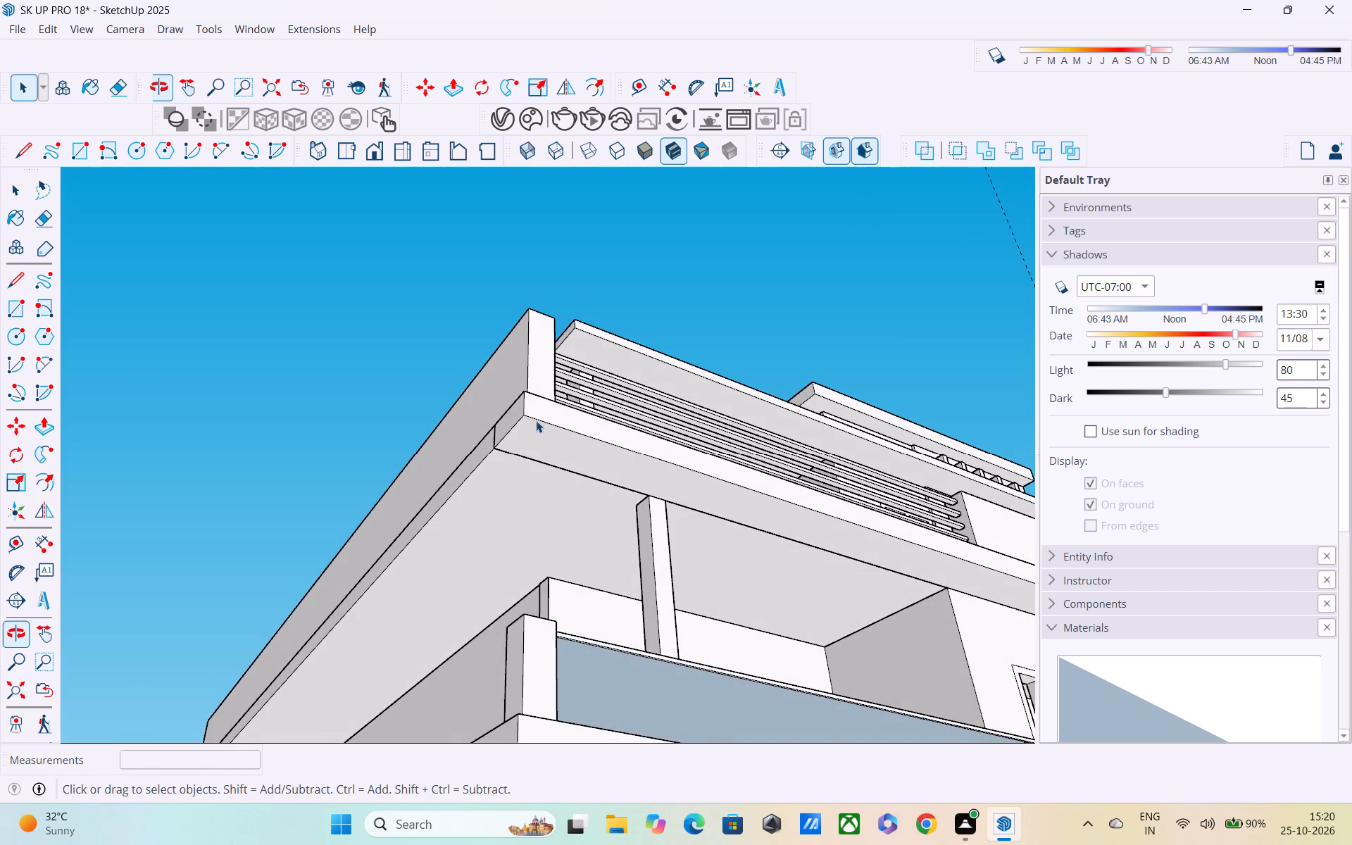
key("l")
scroll(564, 487, "up", 1)
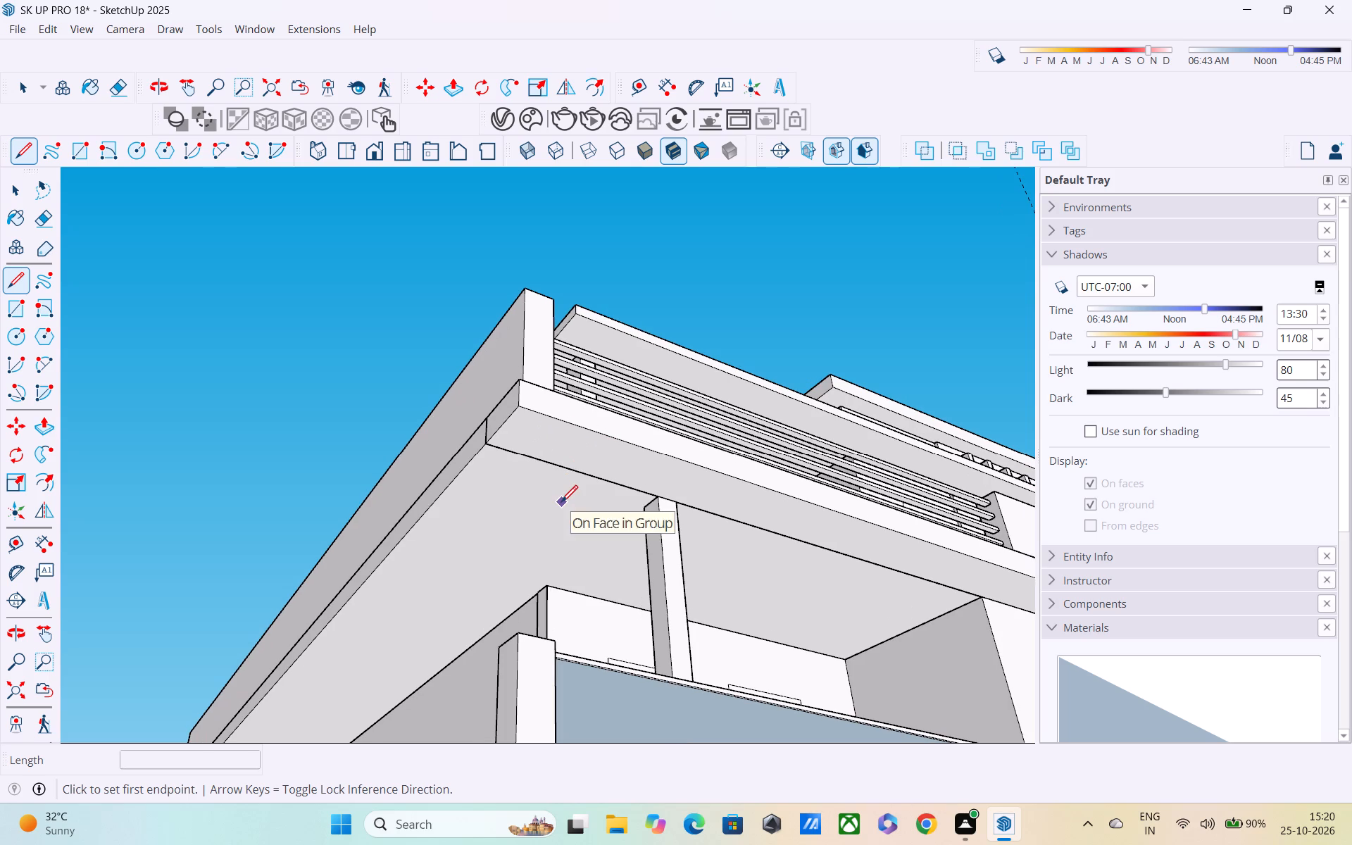
middle_click_drag(558, 517, 592, 550)
middle_click_drag(575, 511, 545, 437)
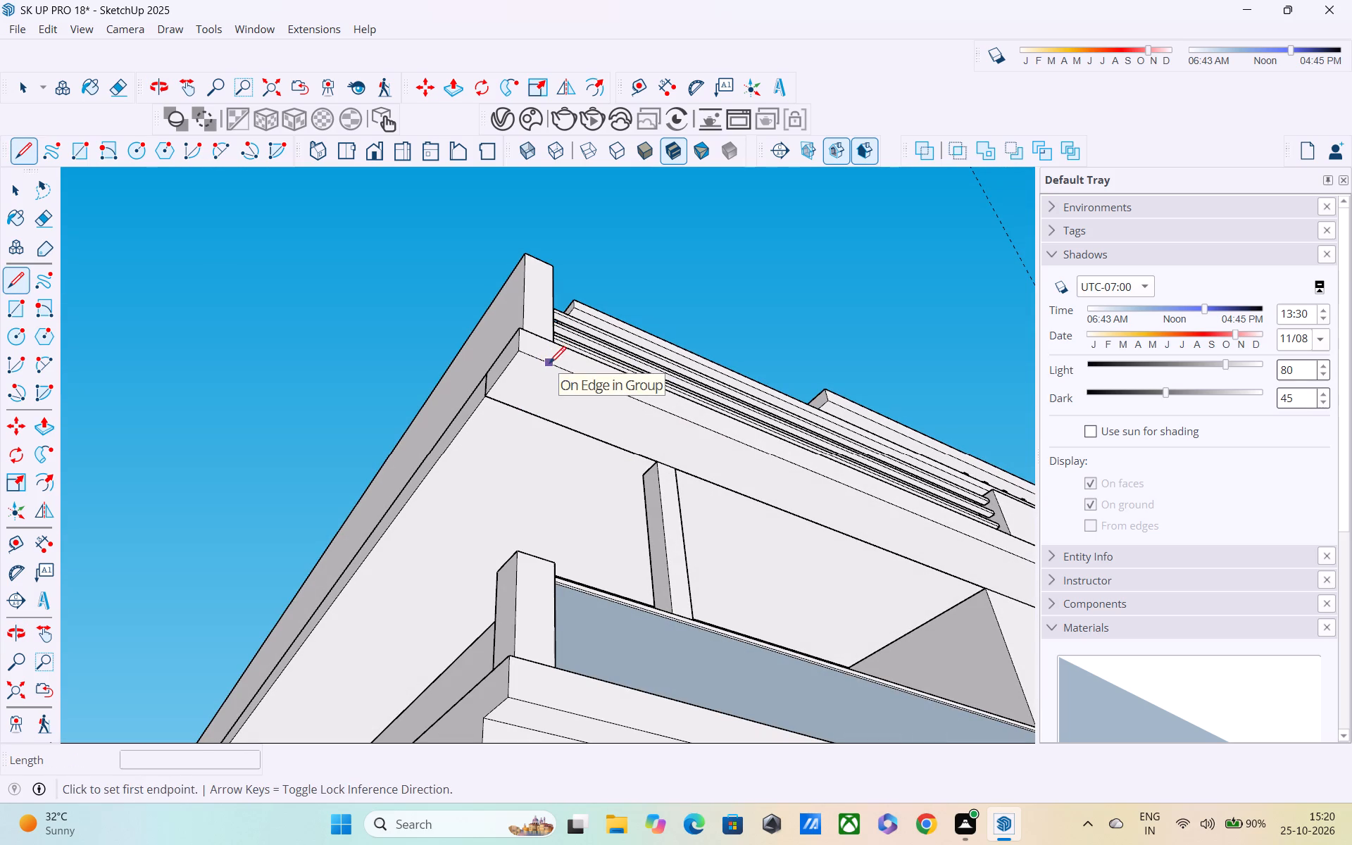
left_click(553, 344)
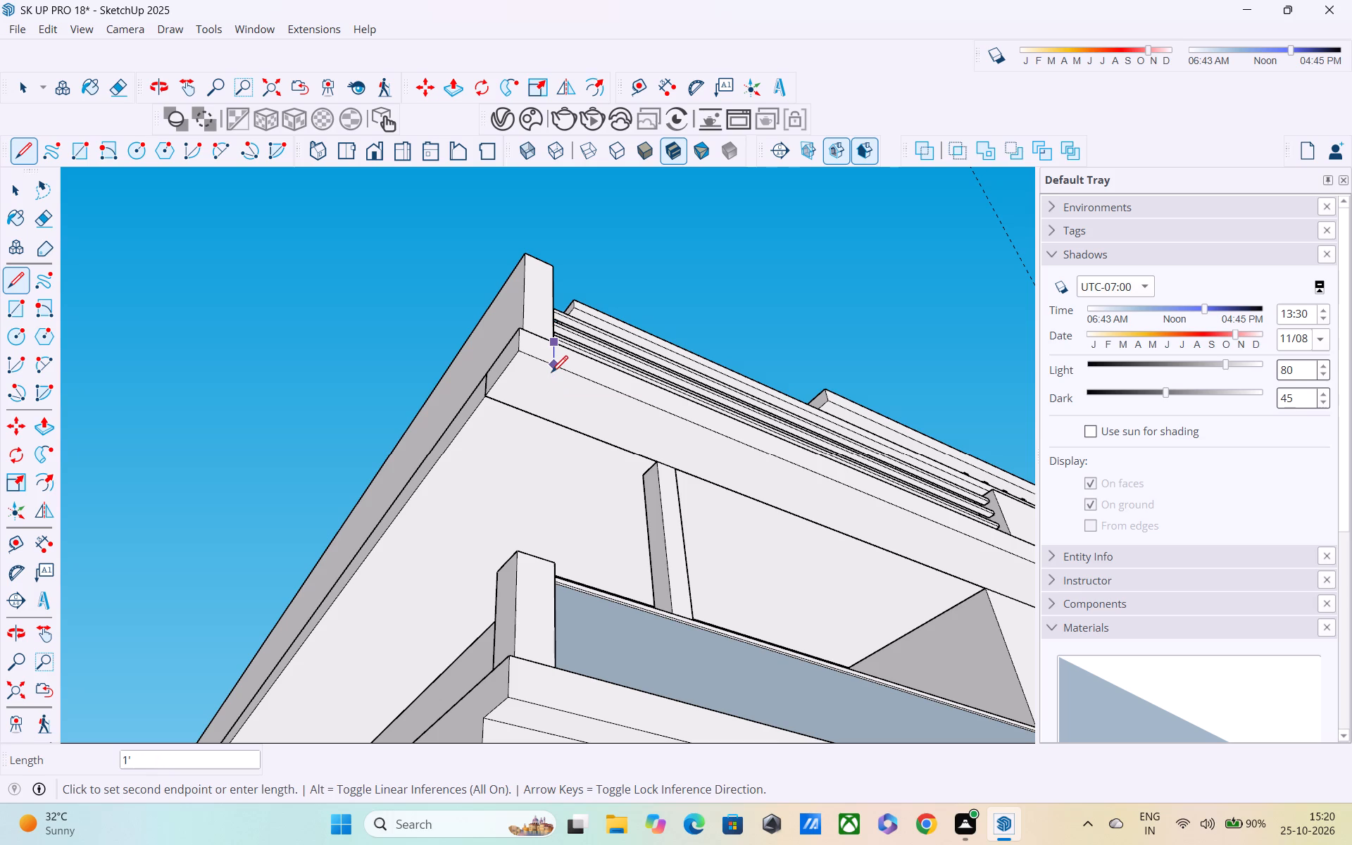
left_click(551, 374)
left_click(519, 416)
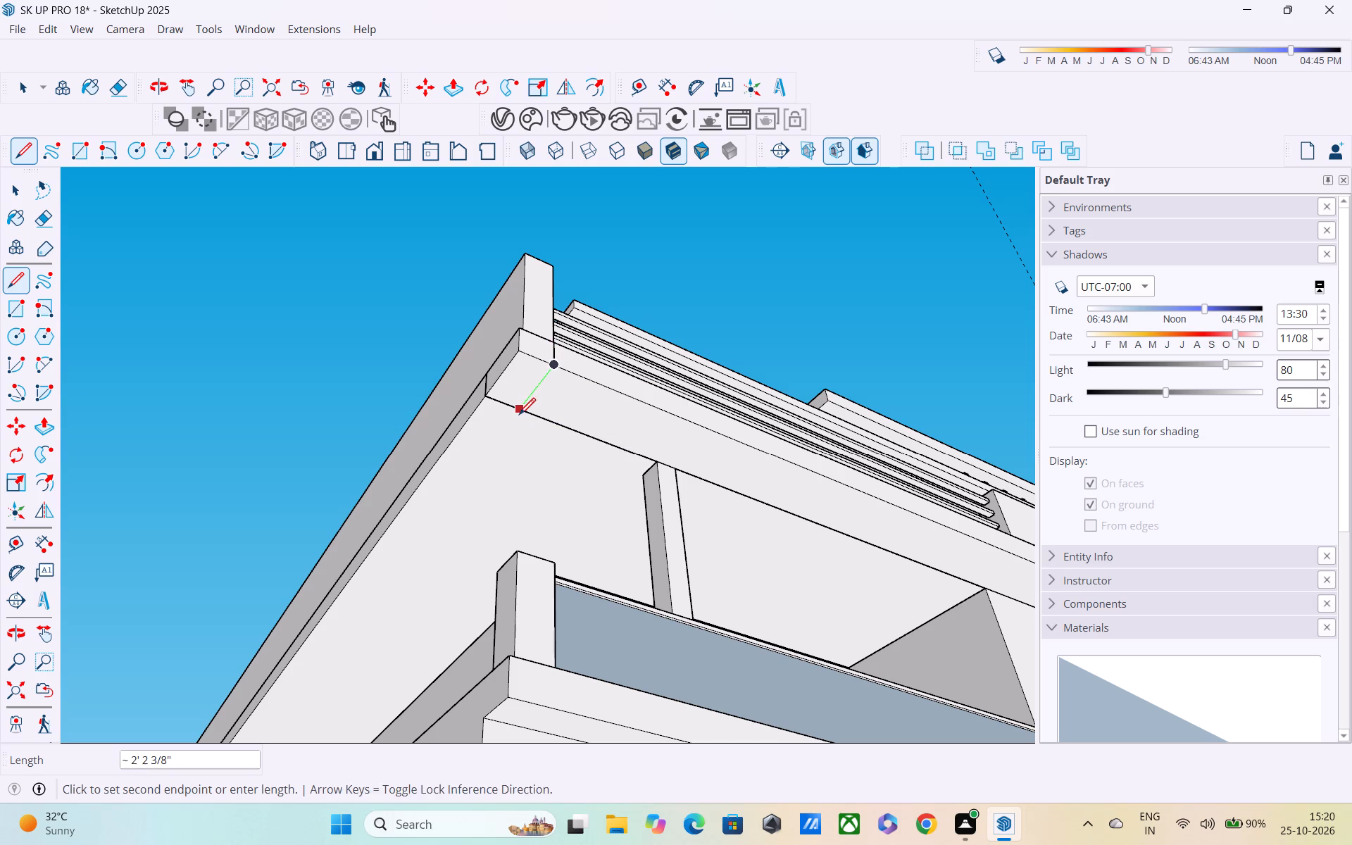
Draw a 51' line along the terrace slab's underside, parallel to its side edge, from the front edge to the rear edge.
middle_click(536, 413)
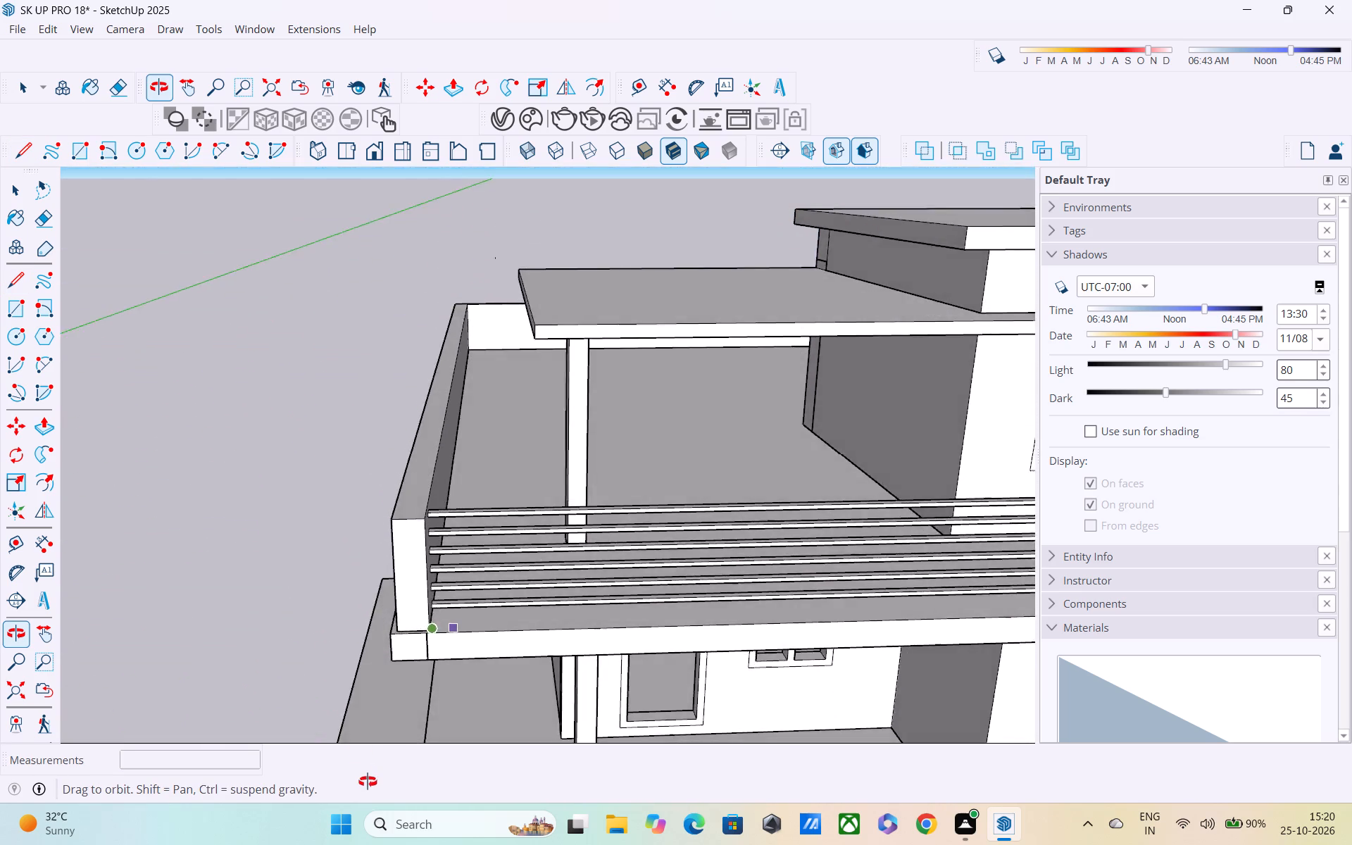
scroll(531, 425, "down", 1)
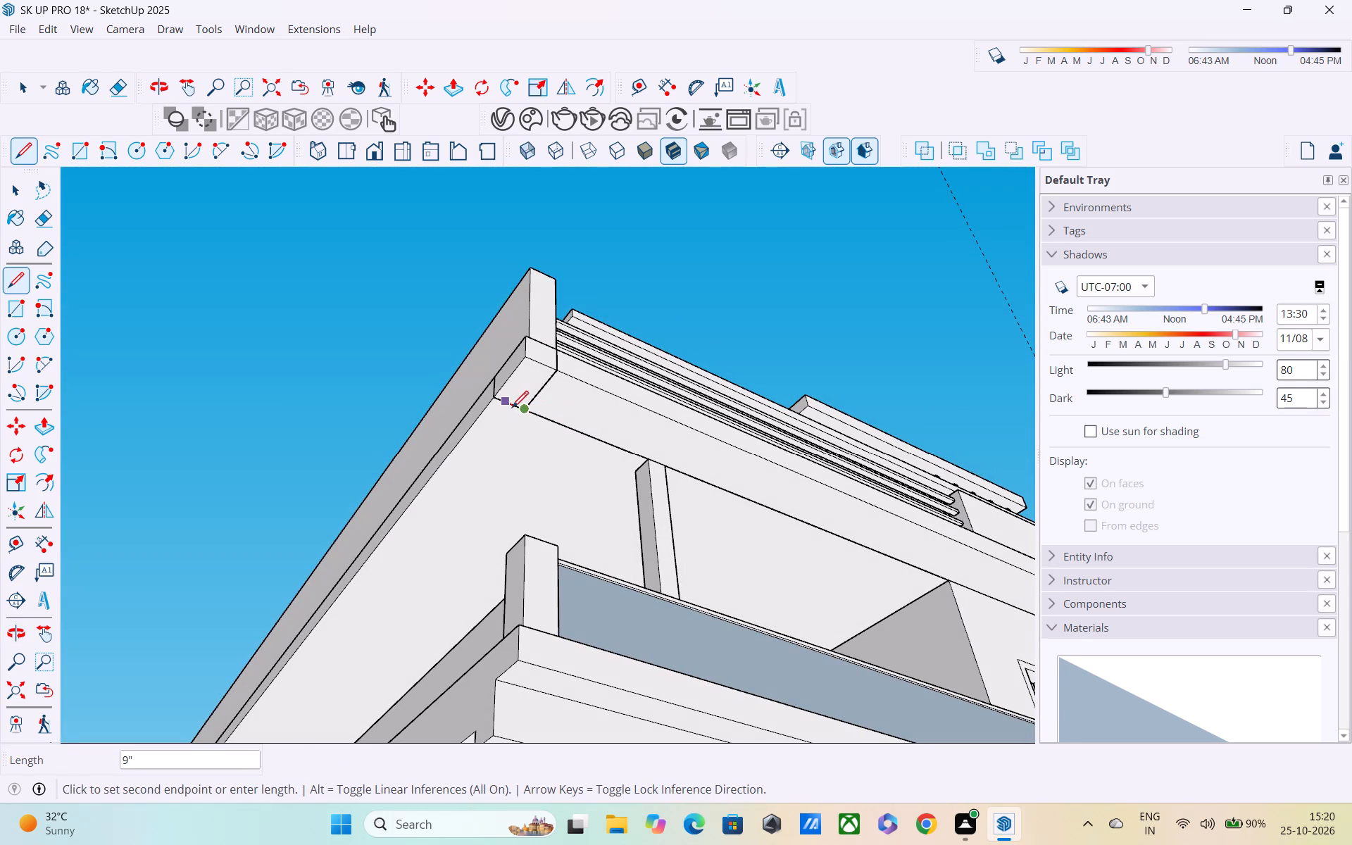
left_click(525, 409)
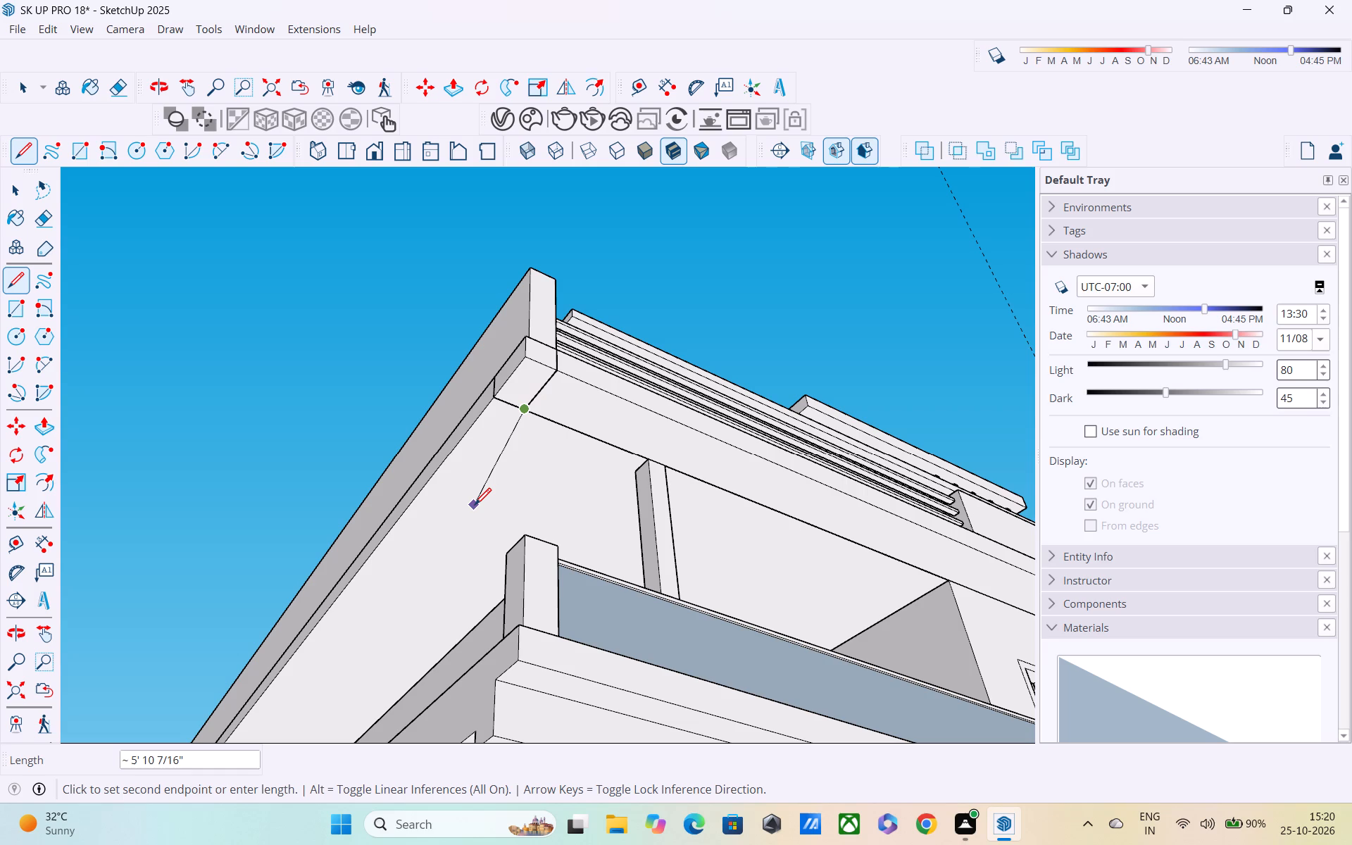
middle_click_drag(492, 496, 767, 440, "shift")
scroll(767, 440, "up", 1, "shift")
scroll(767, 440, "down", 2)
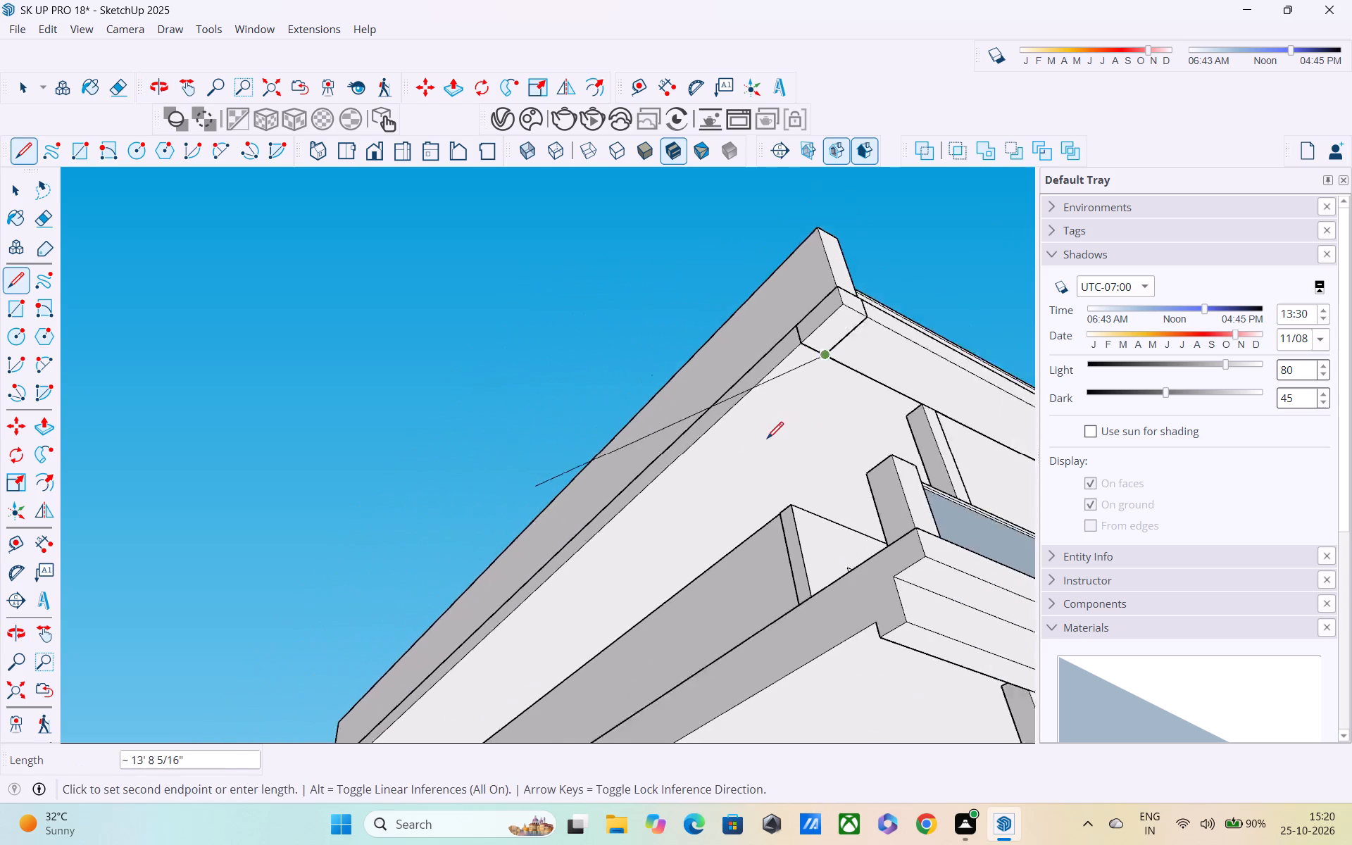
scroll(767, 440, "down", 3)
middle_click_drag(749, 511, 1017, 453, "shift")
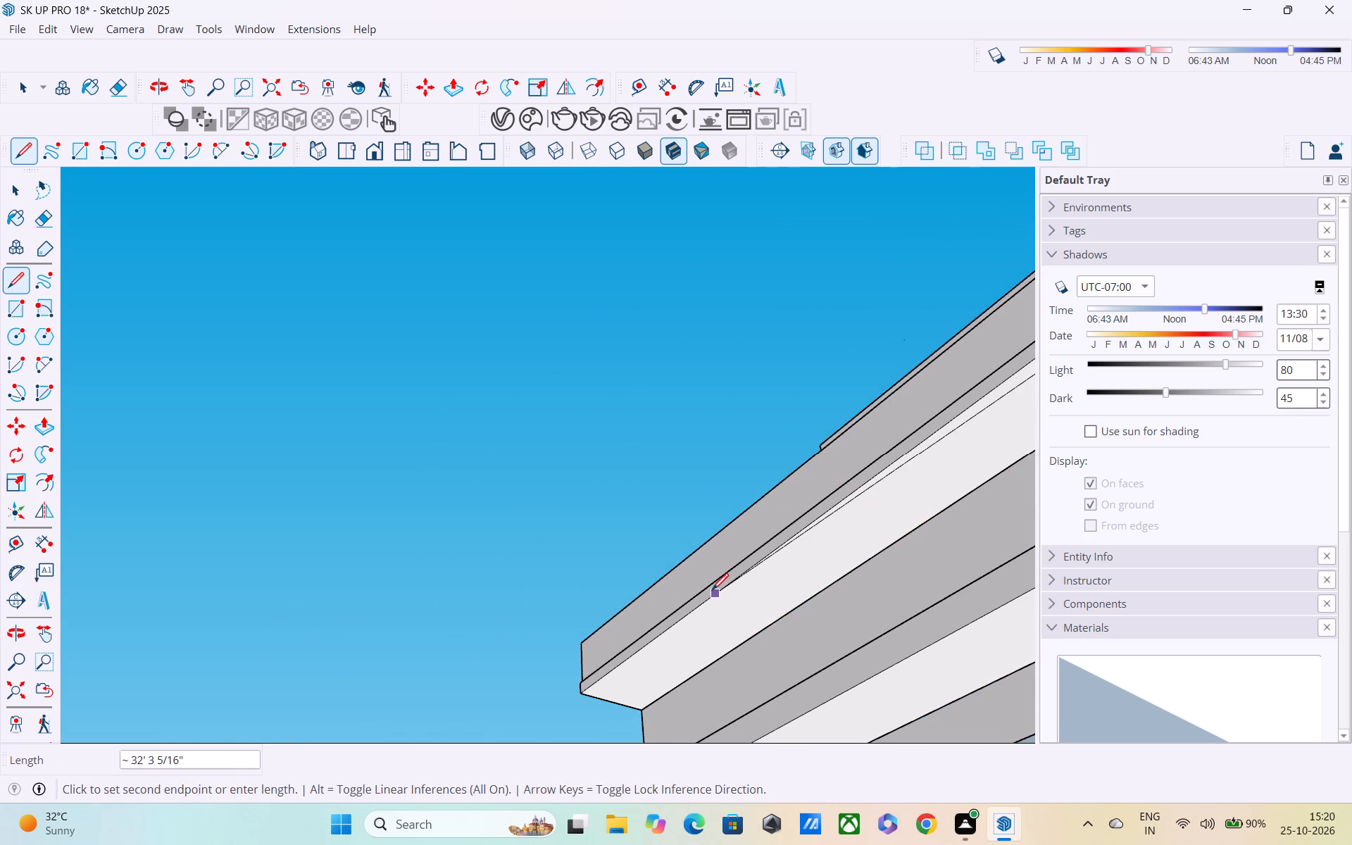
middle_click_drag(712, 587, 791, 439, "shift")
scroll(654, 568, "up", 5)
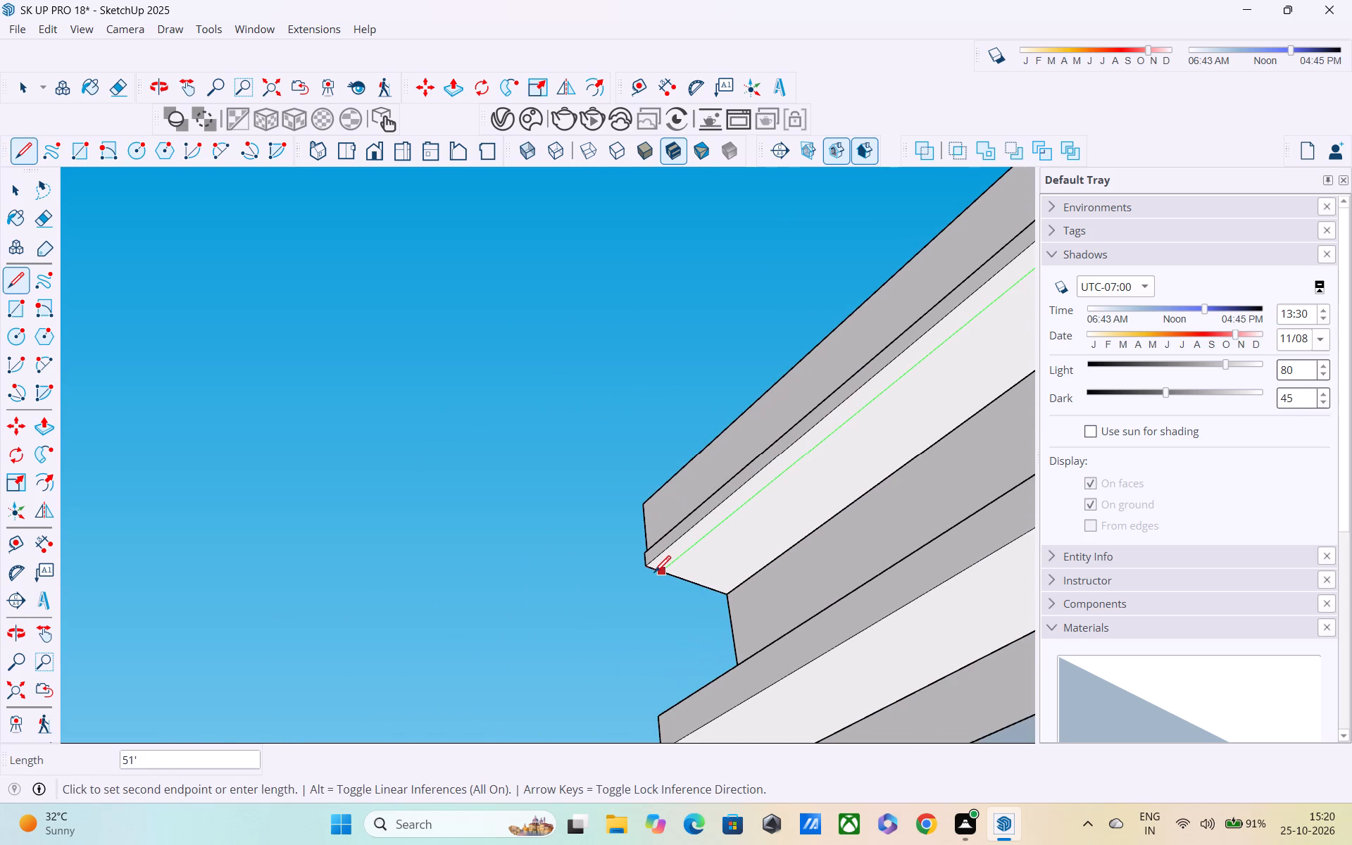
left_click(658, 577)
middle_click_drag(665, 579, 343, 677)
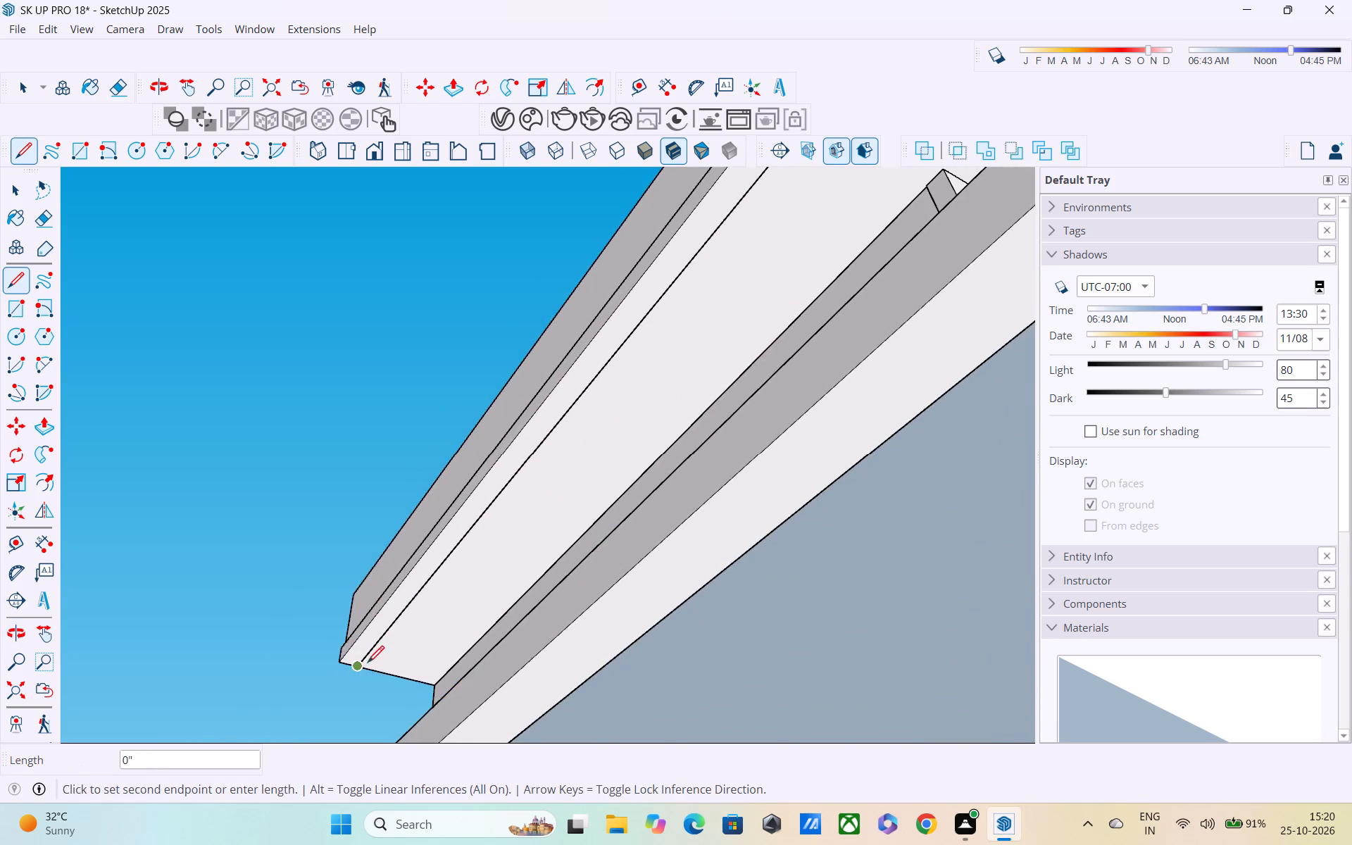
scroll(368, 663, "down", 5)
middle_click_drag(615, 580, 546, 653)
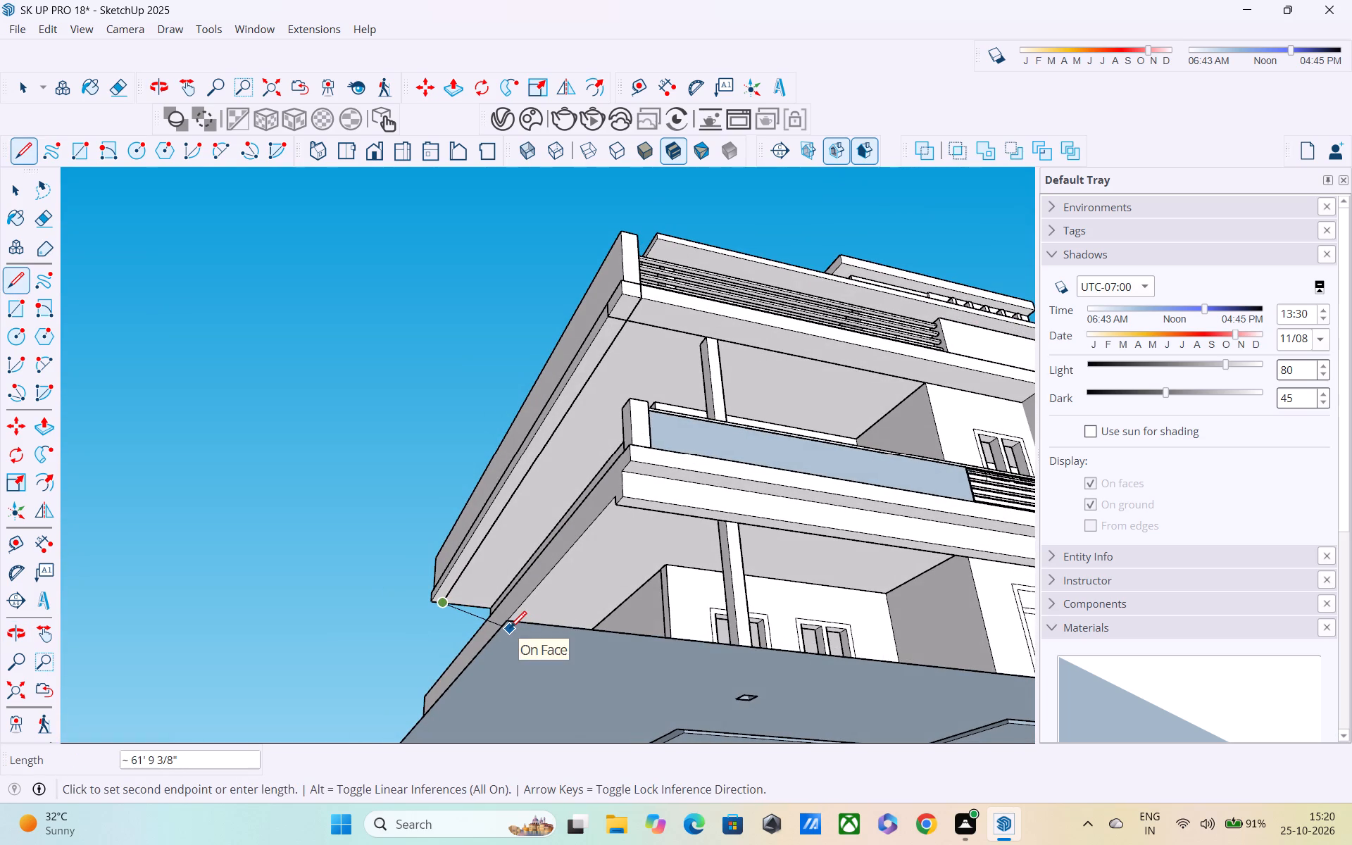
Open the terrace slab's group and draw the same 51' line on its underside, separating a narrow strip along the side edge.
key("p")
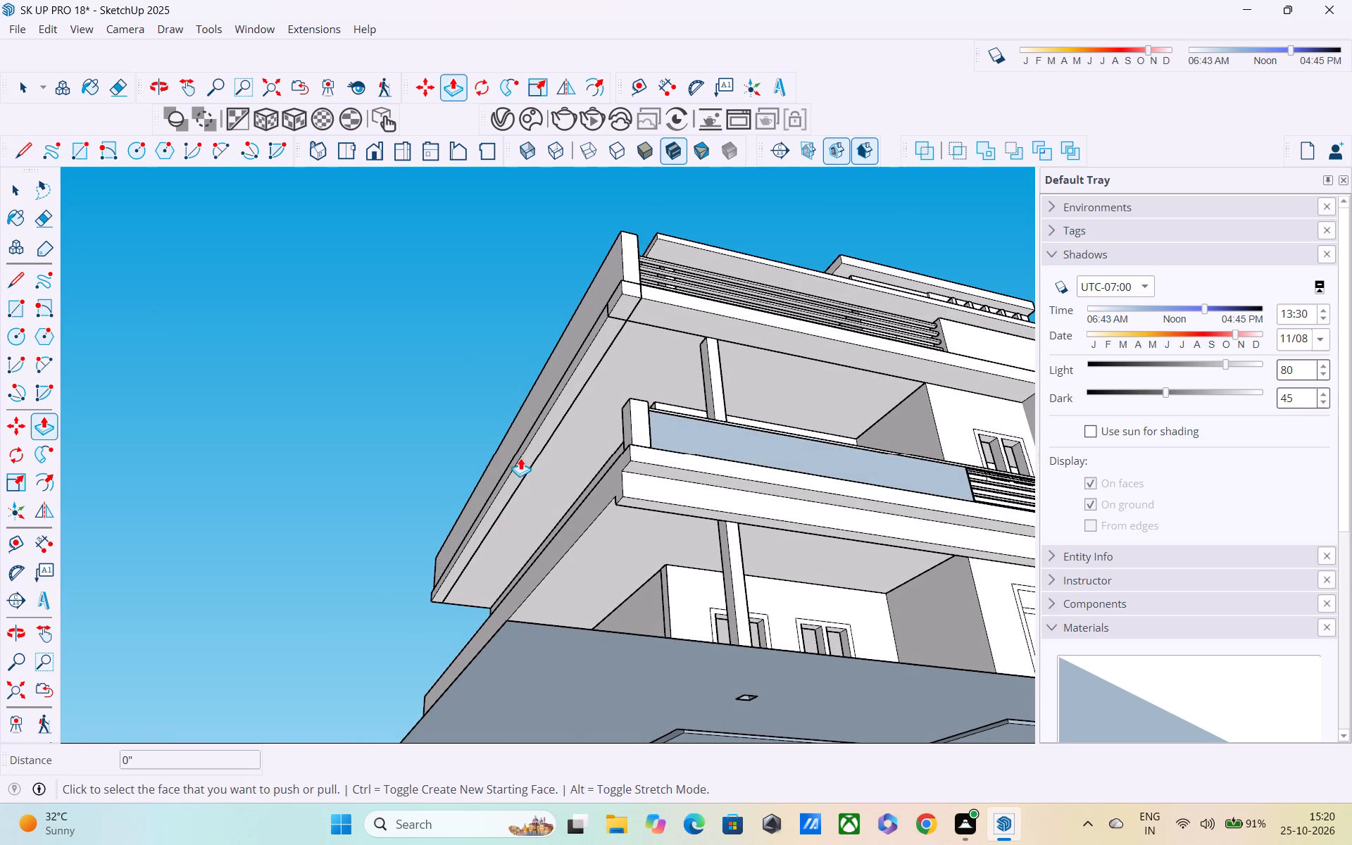
key("space")
double_click(558, 449)
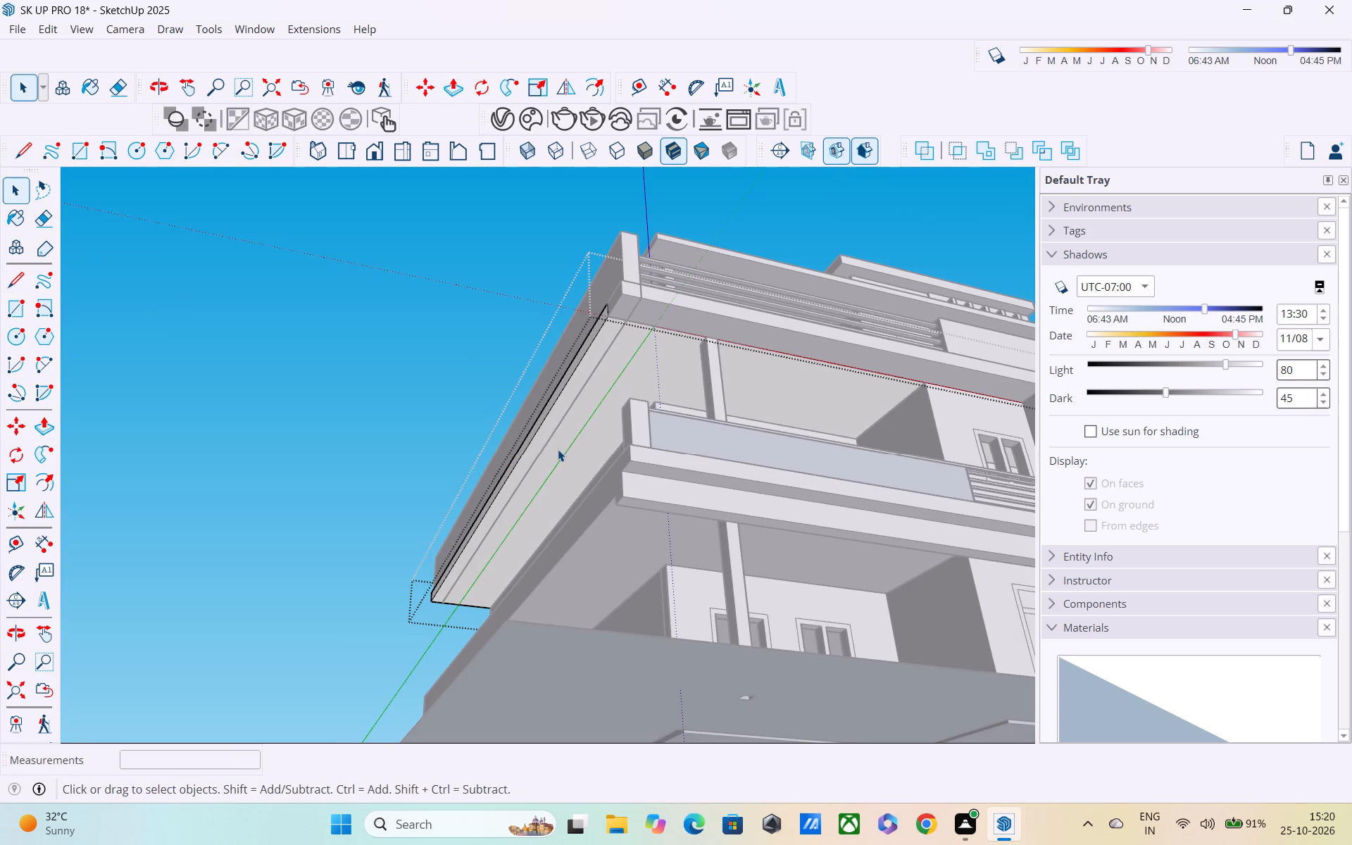
key("l")
scroll(597, 350, "up", 2)
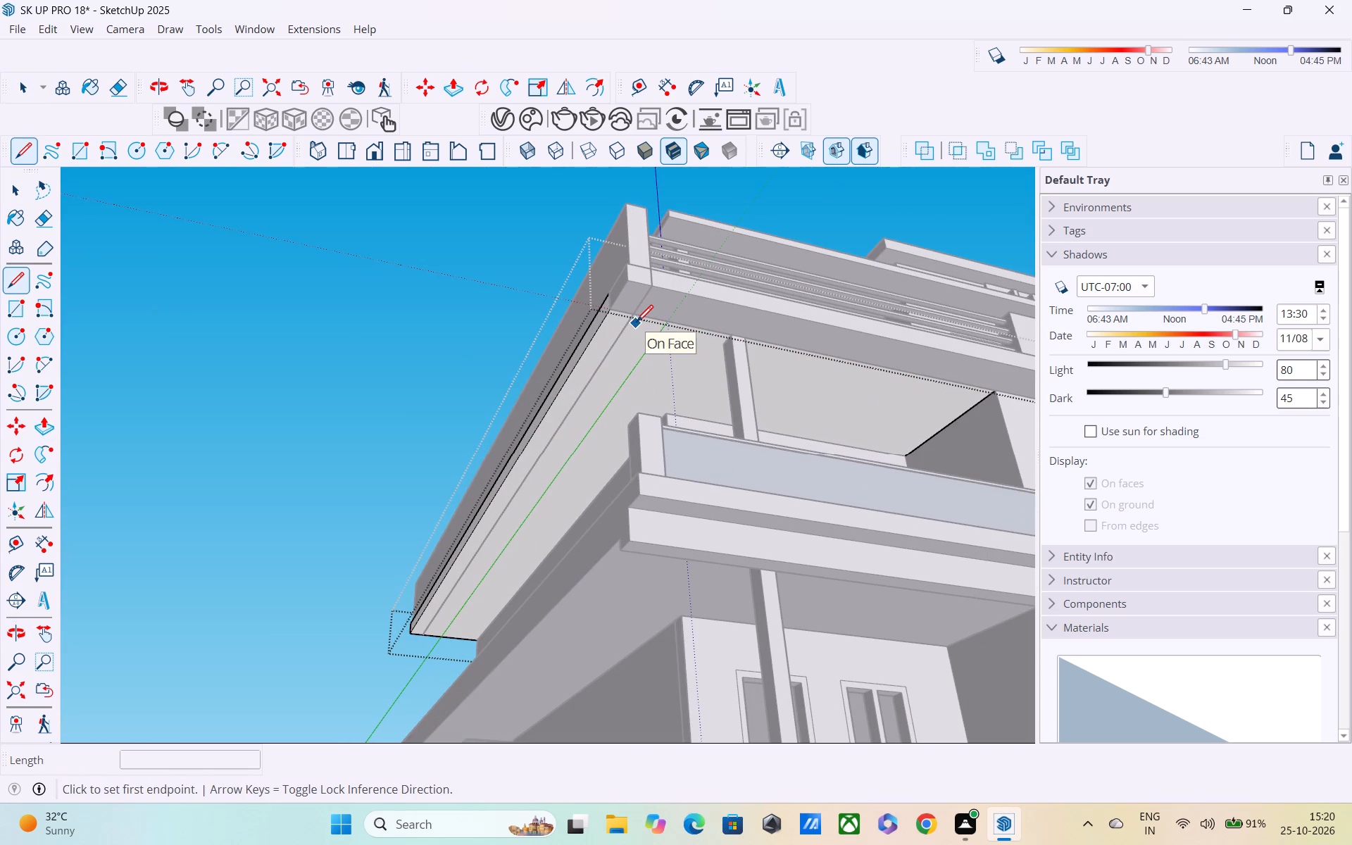
left_click(635, 322)
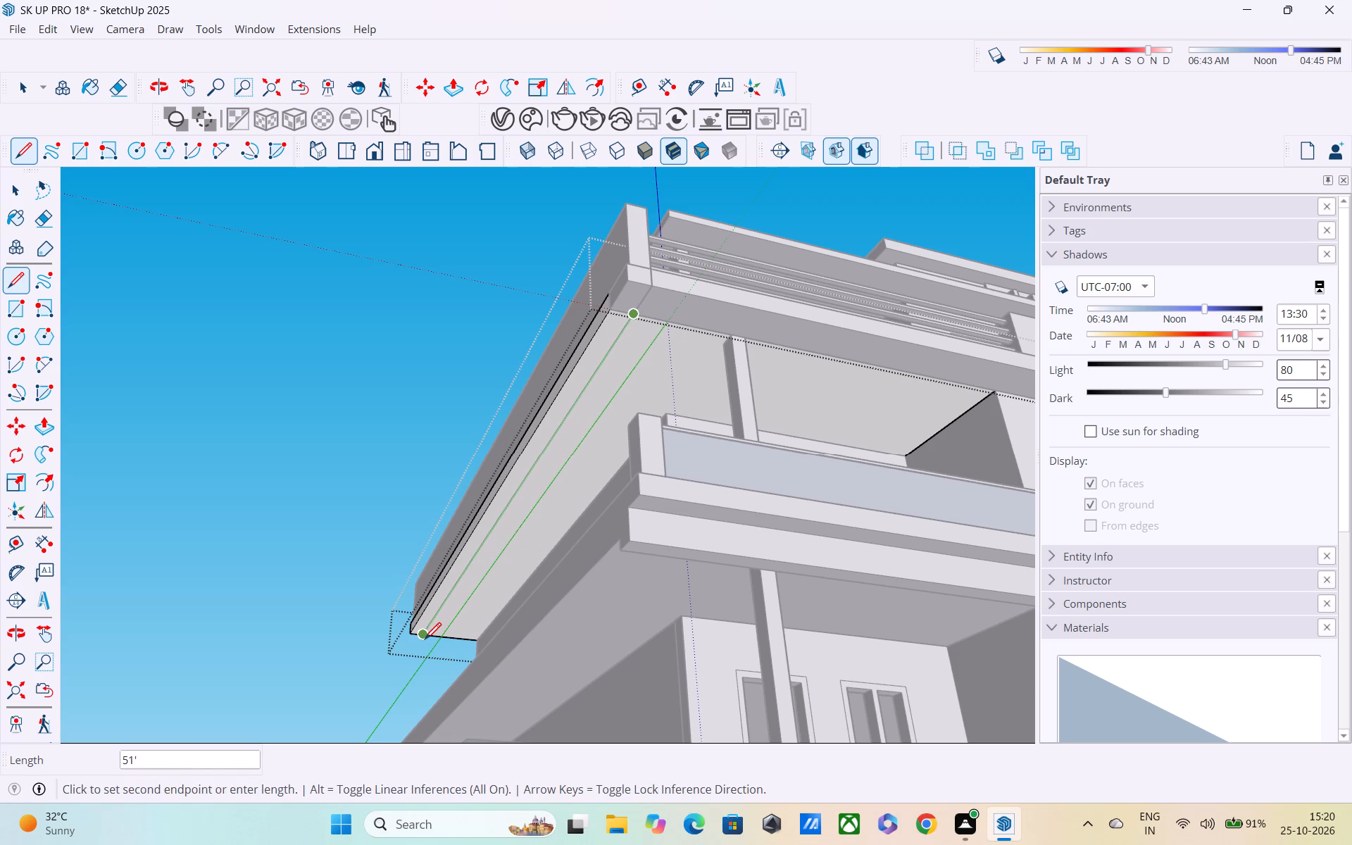
left_click(425, 641)
key("space")
Pull the narrow underside strip 10' down to the lower slab as a side wall and close the group.
key("p")
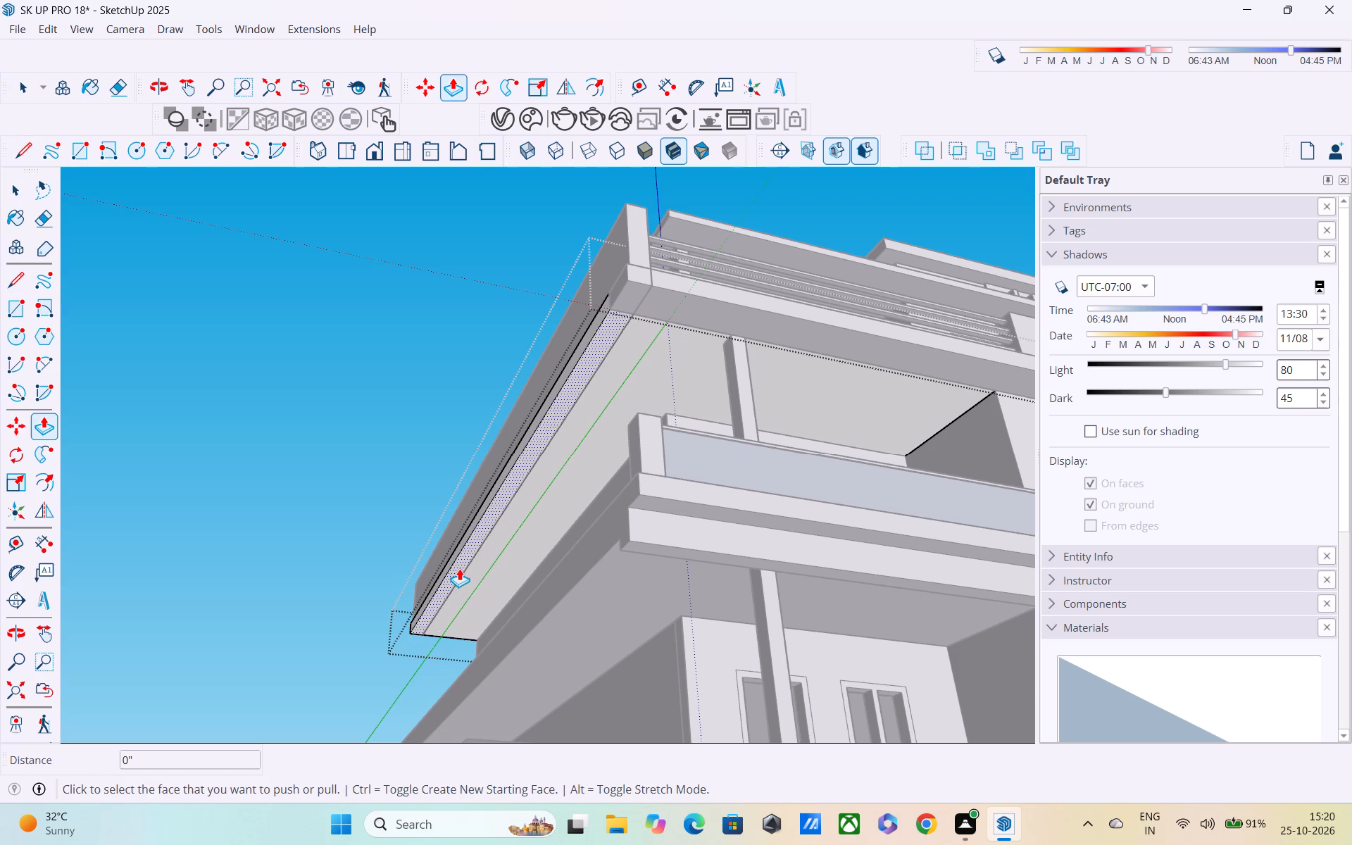
left_click(460, 568)
scroll(461, 641, "down", 2)
middle_click_drag(461, 644, 595, 746)
left_click(584, 603)
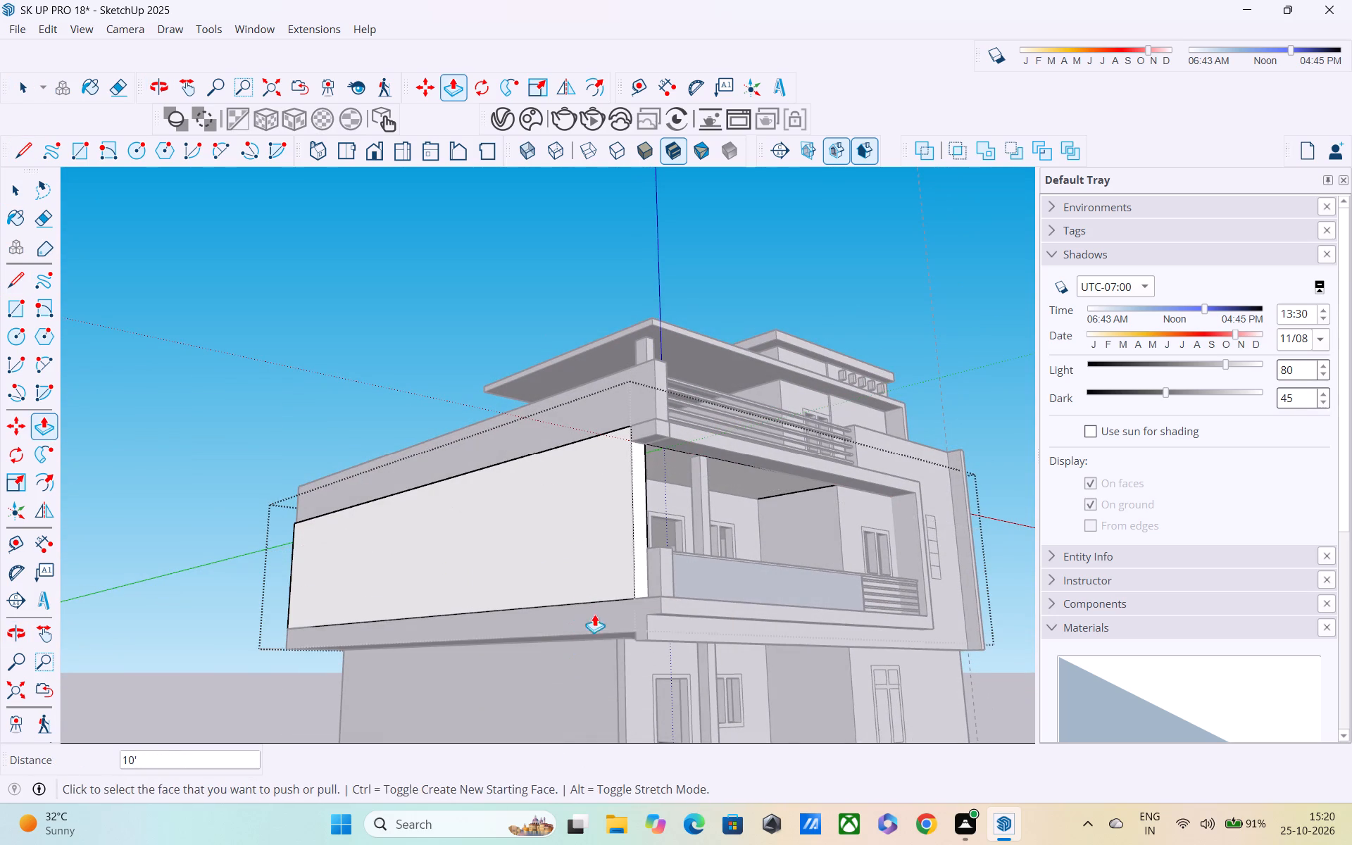
scroll(648, 618, "down", 3)
middle_click_drag(648, 618, 458, 670)
key("space")
left_click(363, 586)
Examine the house from the front, side and below with the new side wall in place.
middle_click_drag(710, 601, 711, 600)
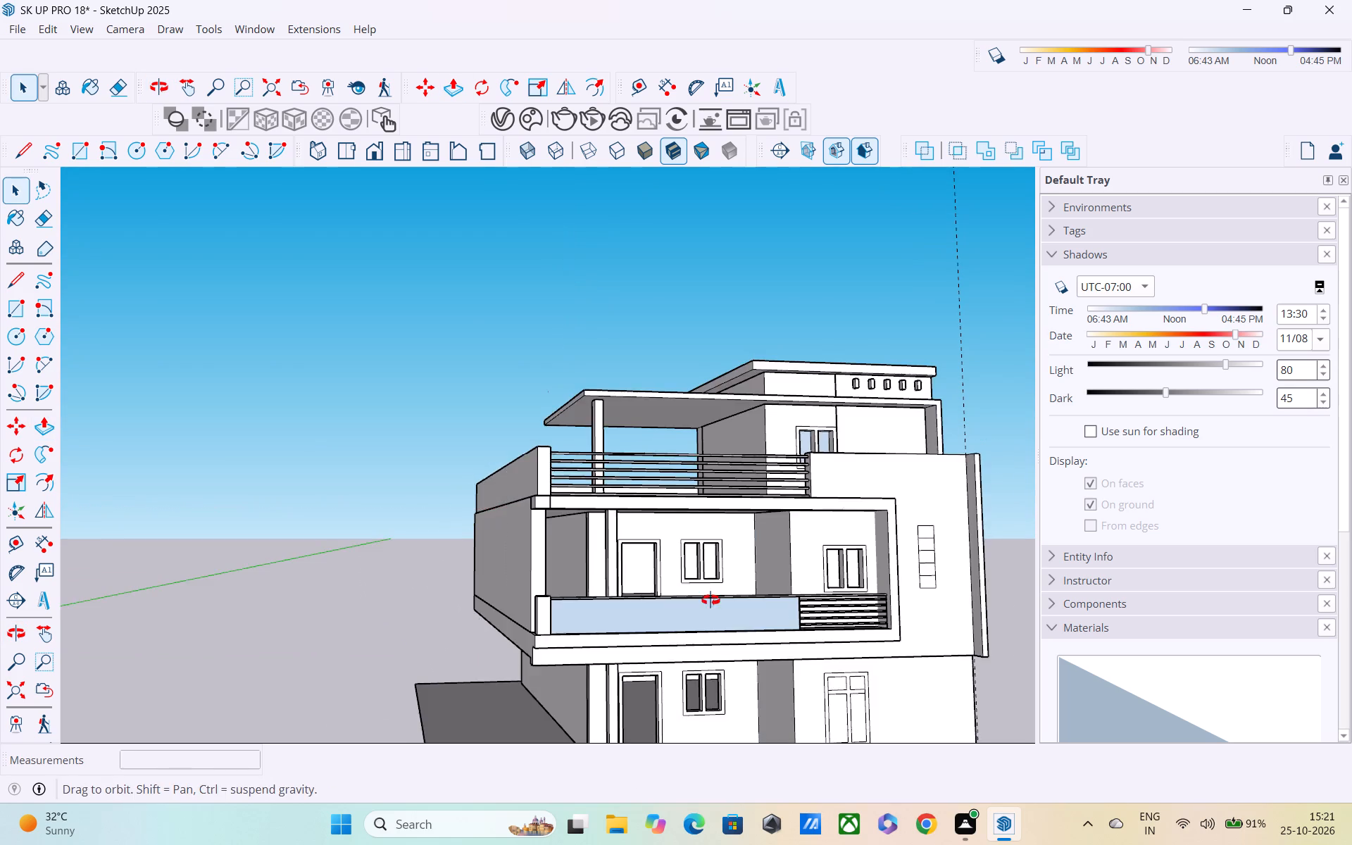
middle_click_drag(711, 600, 539, 620)
scroll(519, 617, "up", 6)
middle_click_drag(506, 569, 541, 507)
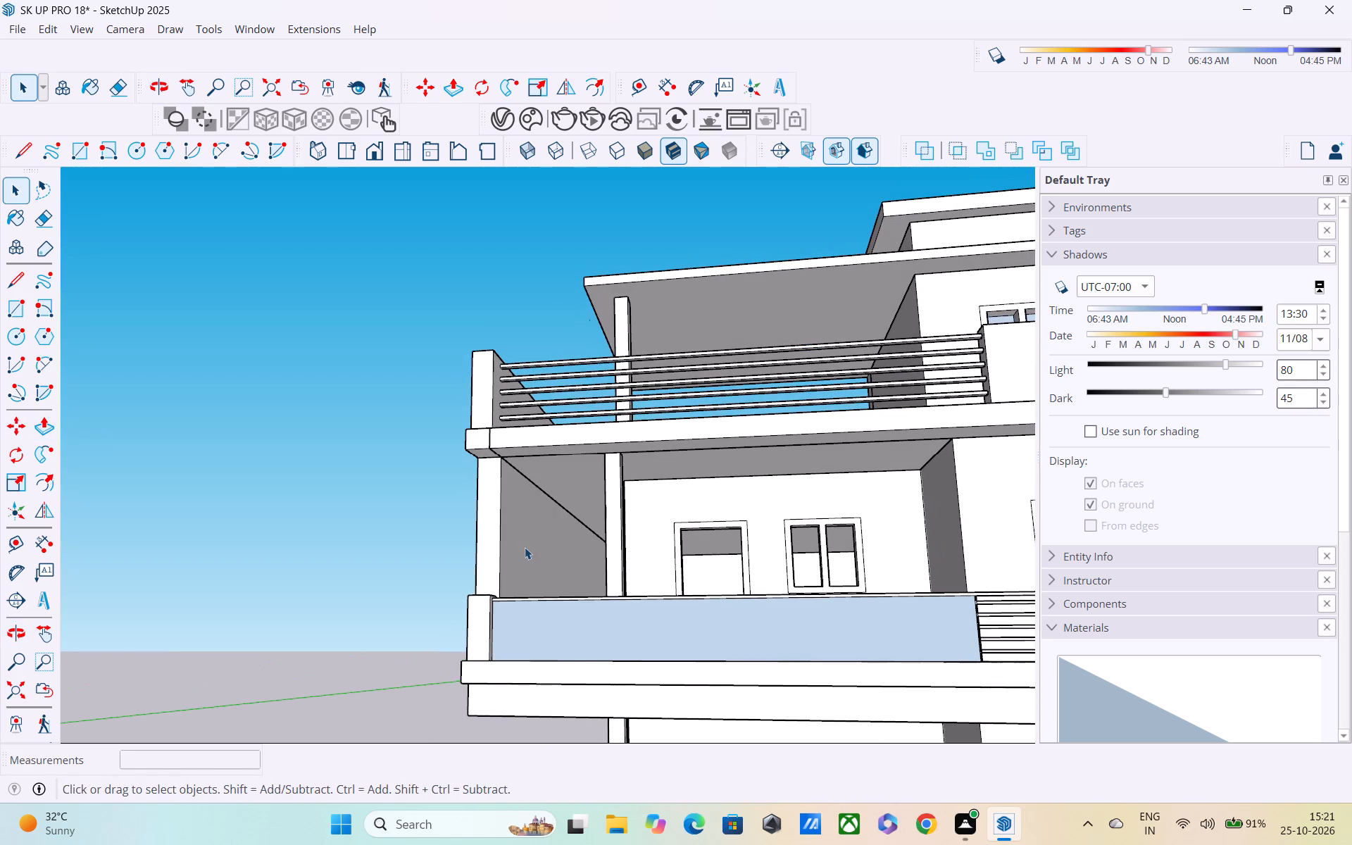
scroll(525, 547, "down", 2)
middle_click_drag(525, 547, 392, 617)
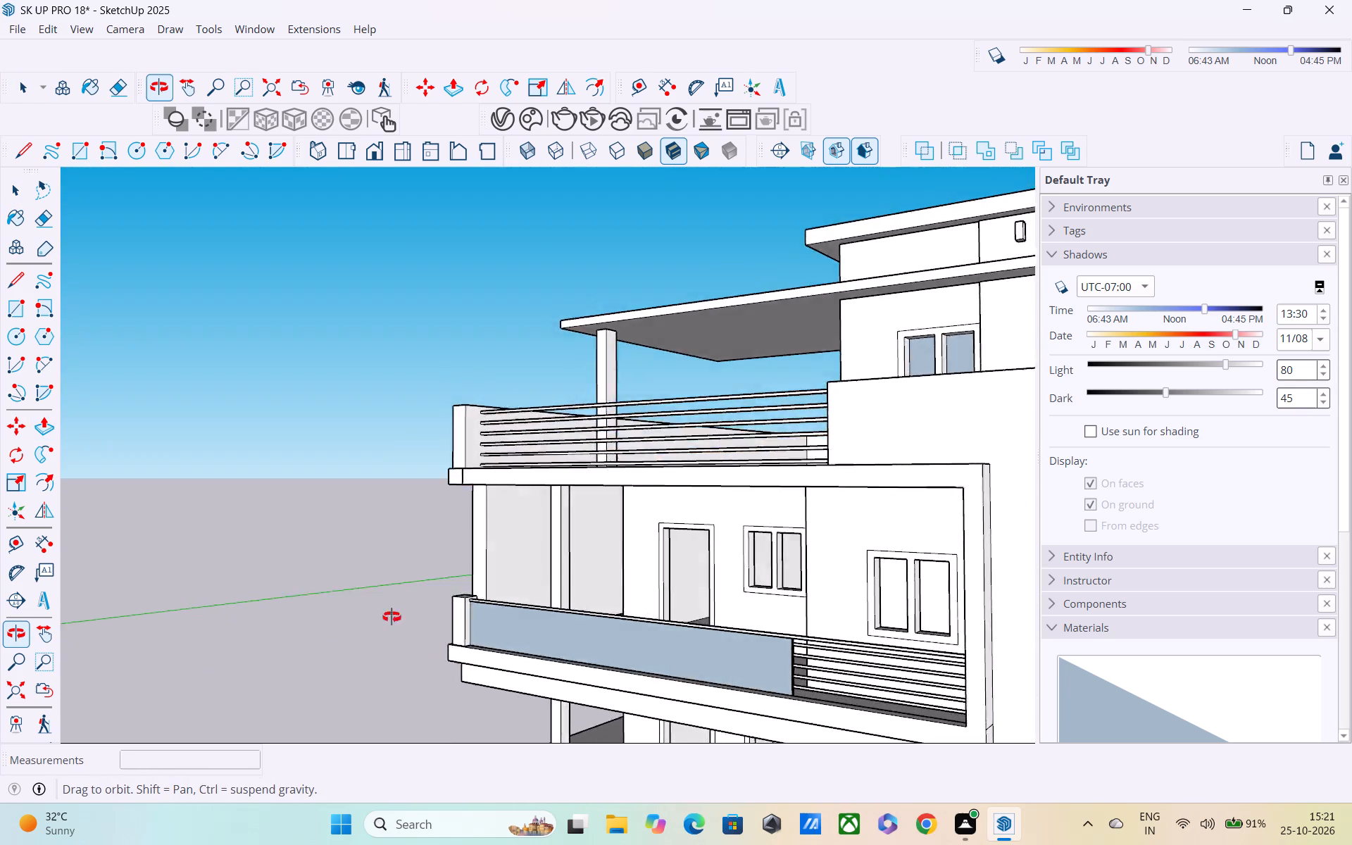
middle_click_drag(392, 617, 439, 620)
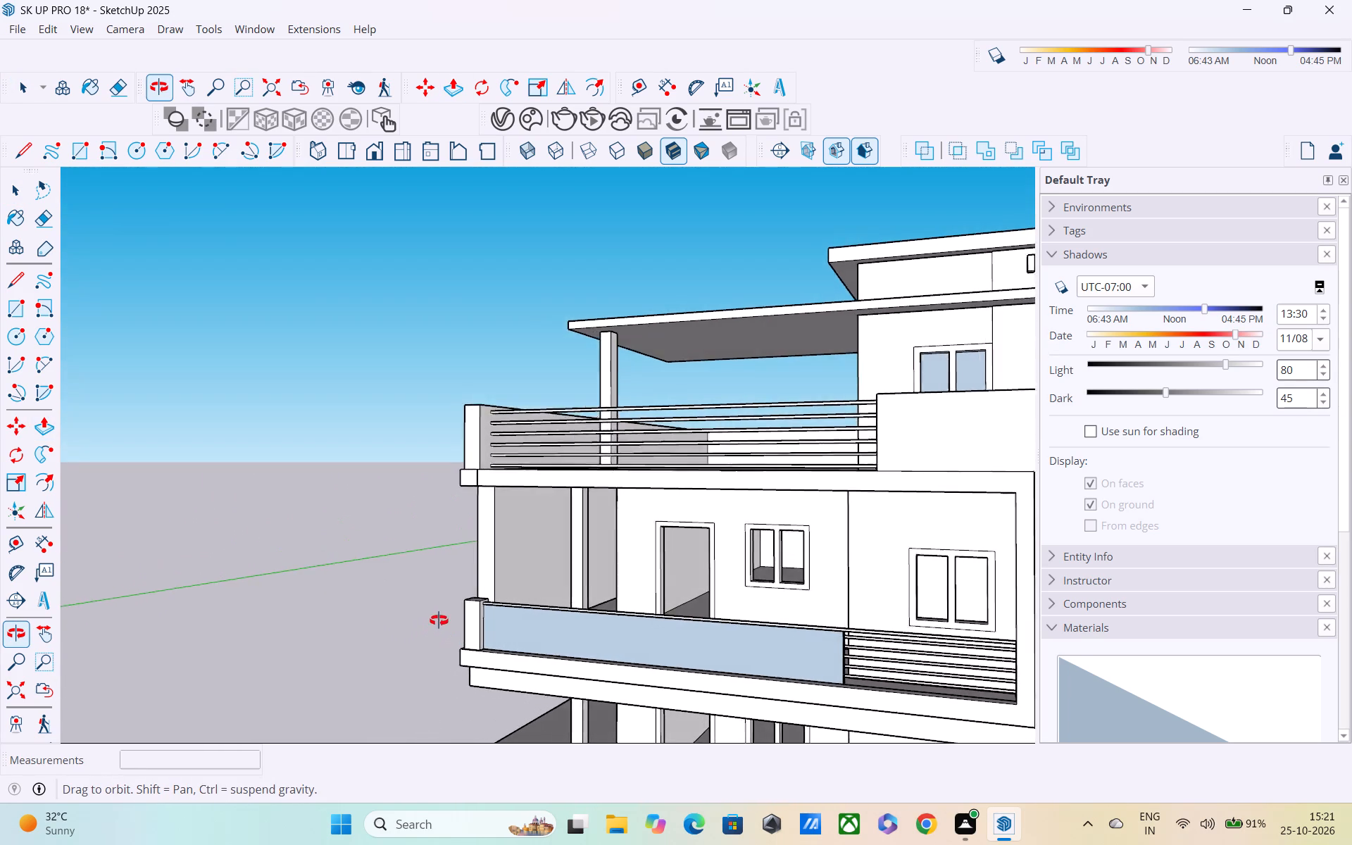
middle_click_drag(439, 620, 501, 585)
scroll(547, 565, "down", 4)
middle_click_drag(602, 560, 673, 574)
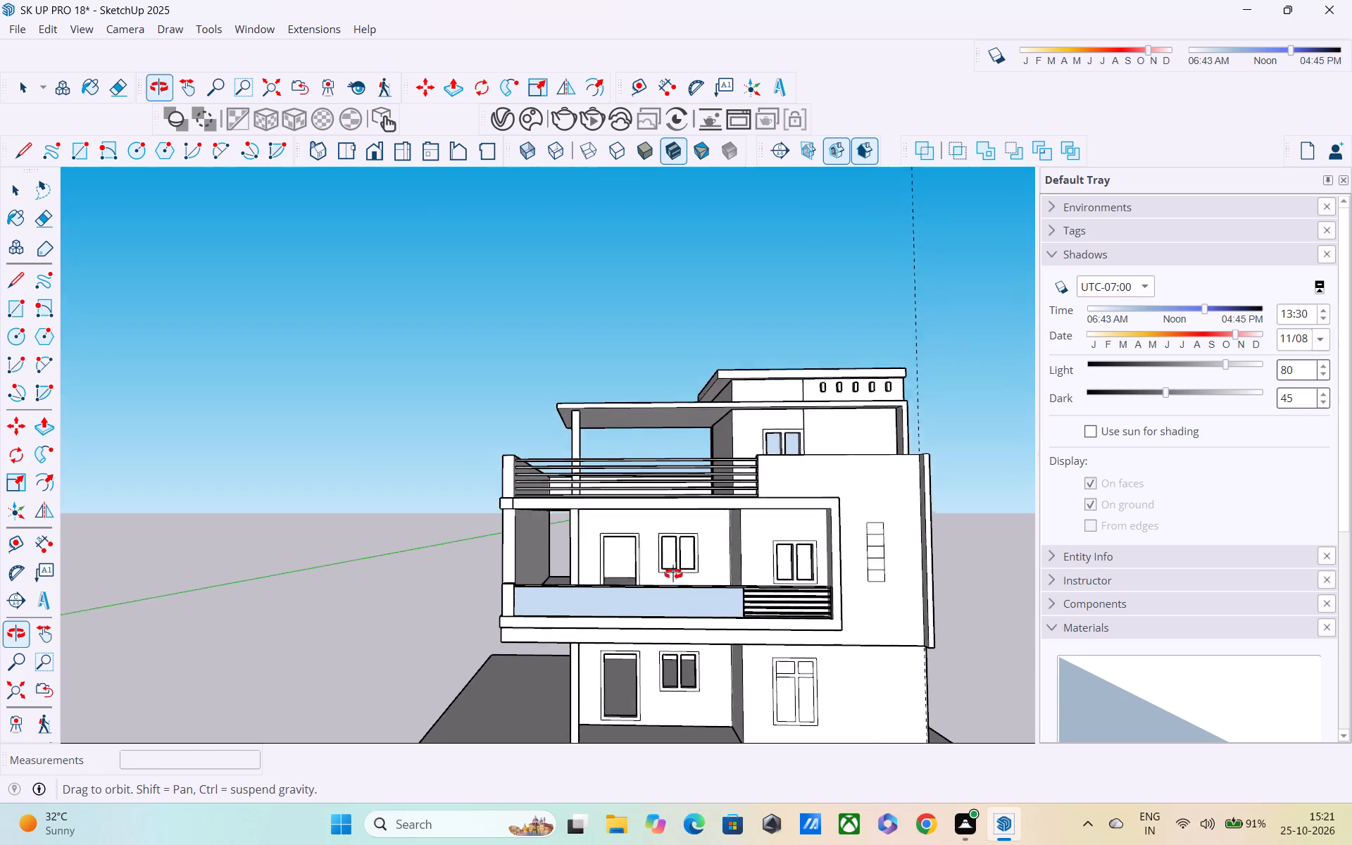
middle_click_drag(673, 574, 673, 573)
scroll(670, 551, "down", 4)
middle_click_drag(651, 572, 547, 614)
key("space")
left_click(443, 599)
middle_click_drag(656, 598, 784, 539)
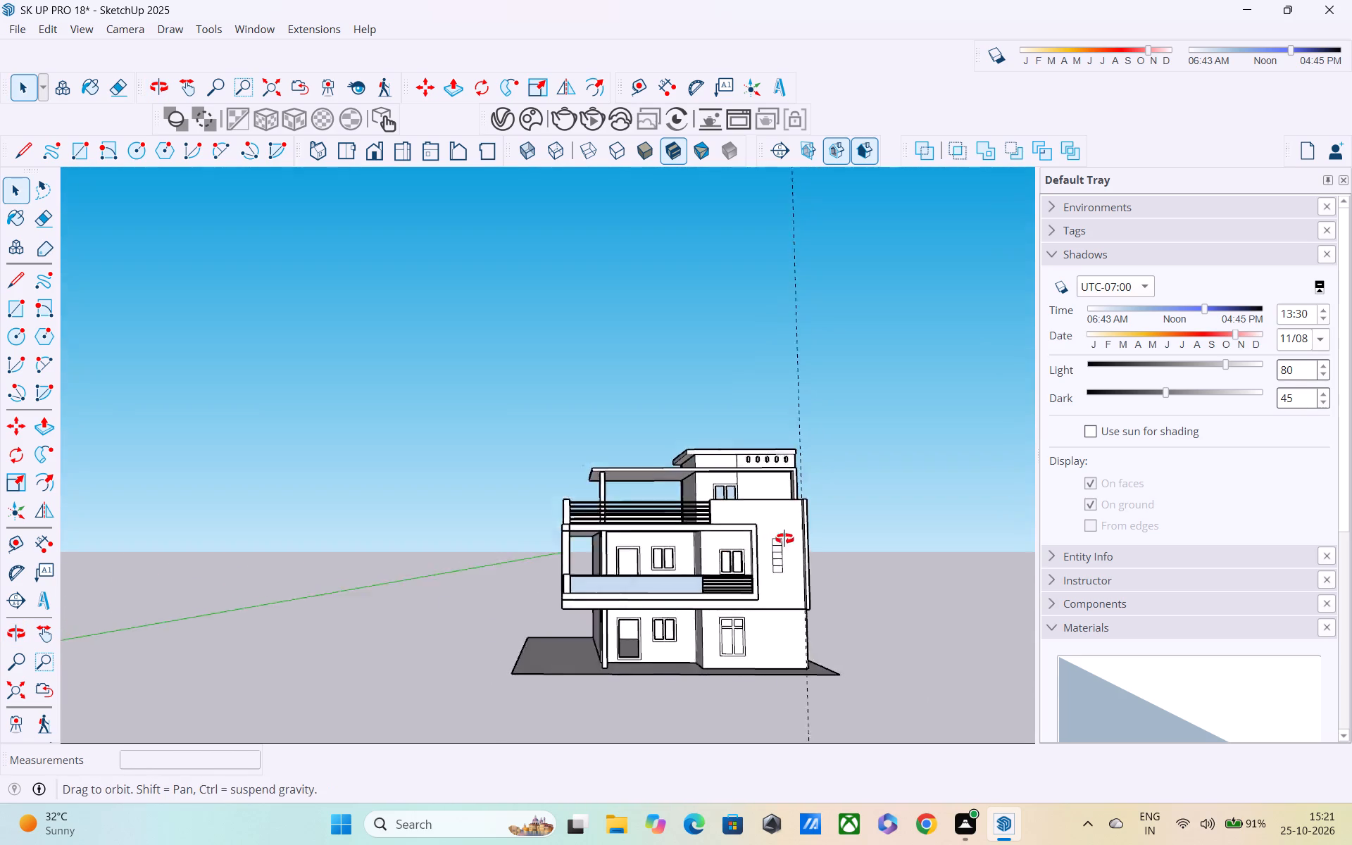
middle_click_drag(784, 539, 1001, 518)
scroll(597, 582, "up", 1)
middle_click_drag(588, 577, 413, 622)
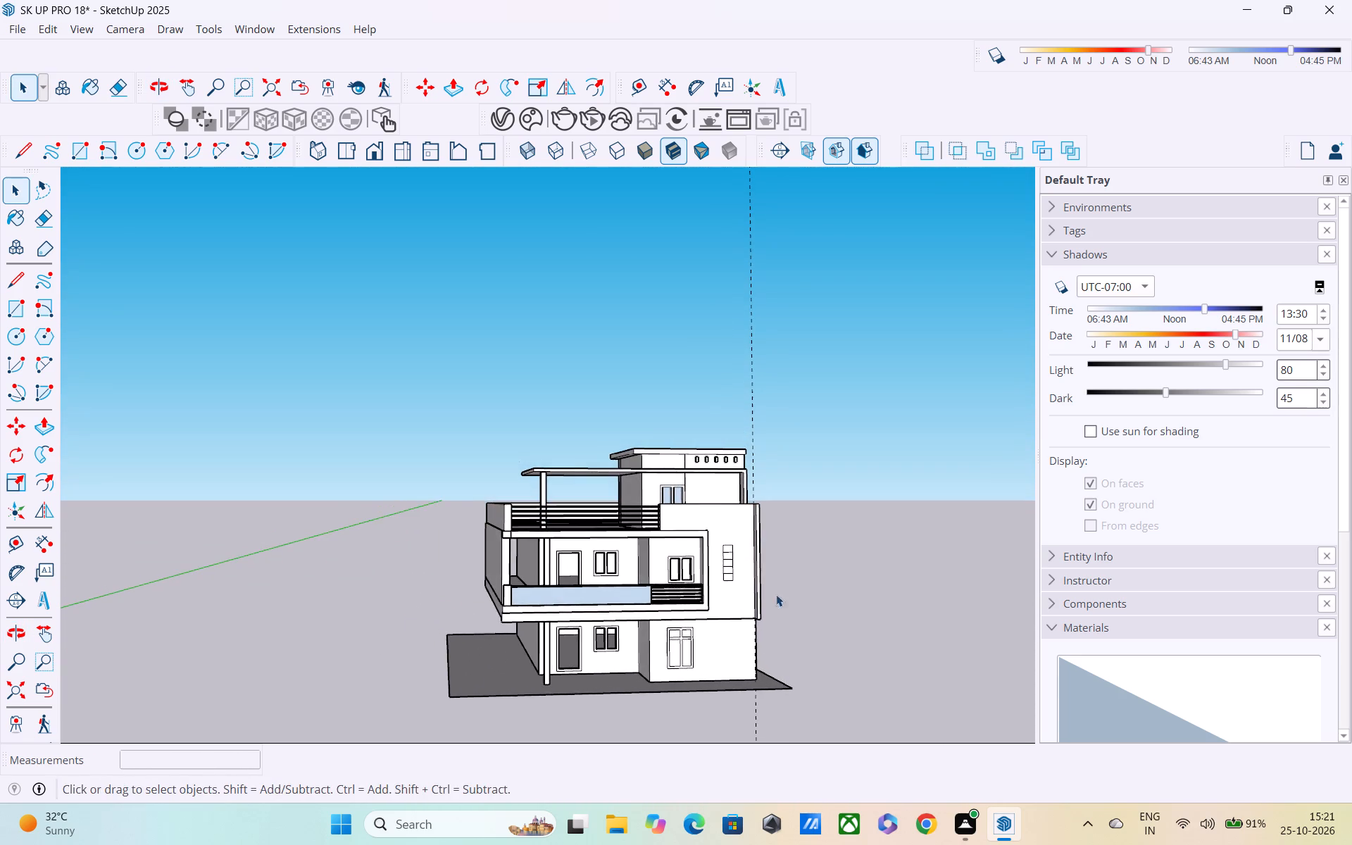
middle_click_drag(788, 594, 742, 556)
scroll(742, 556, "up", 1)
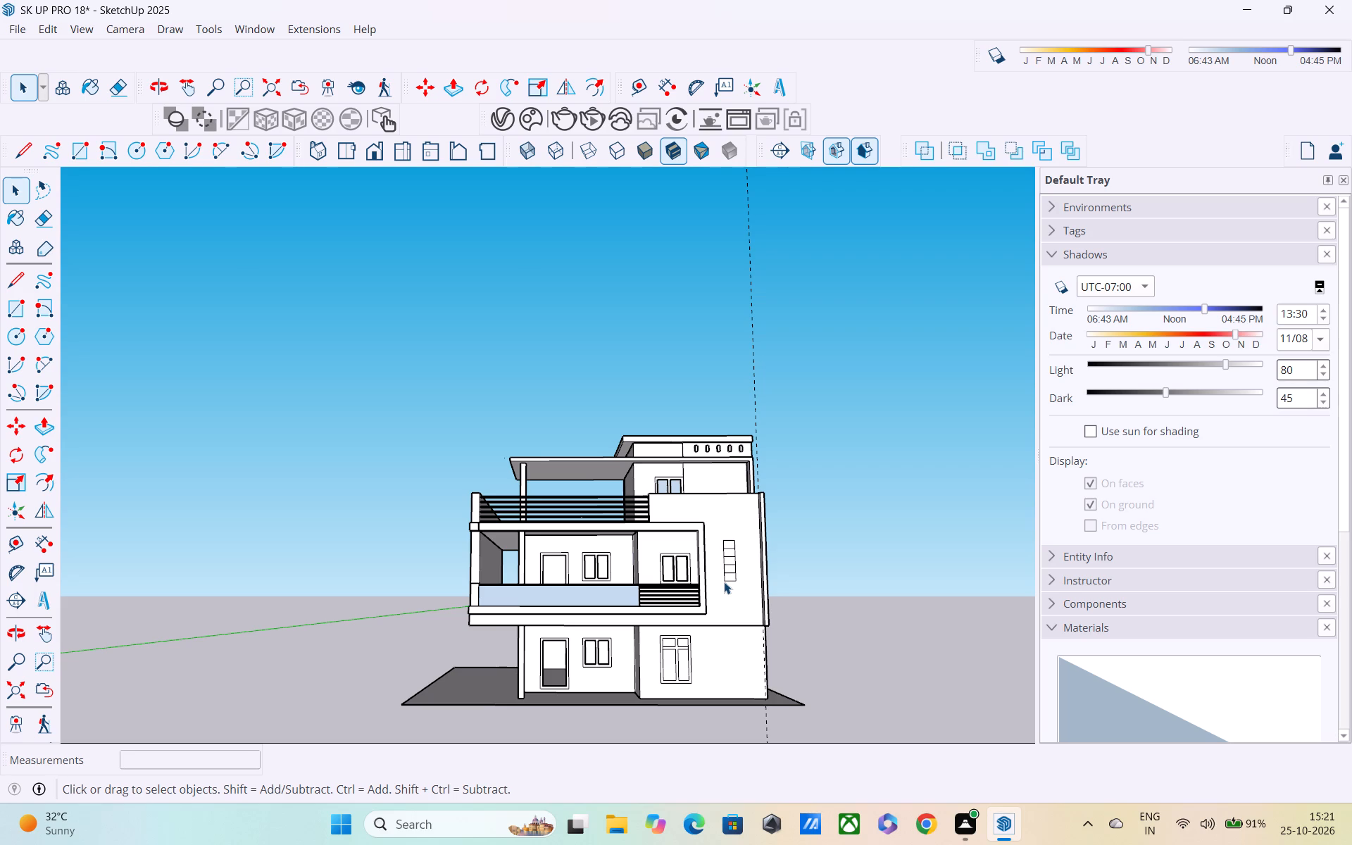
middle_click_drag(532, 693, 827, 711)
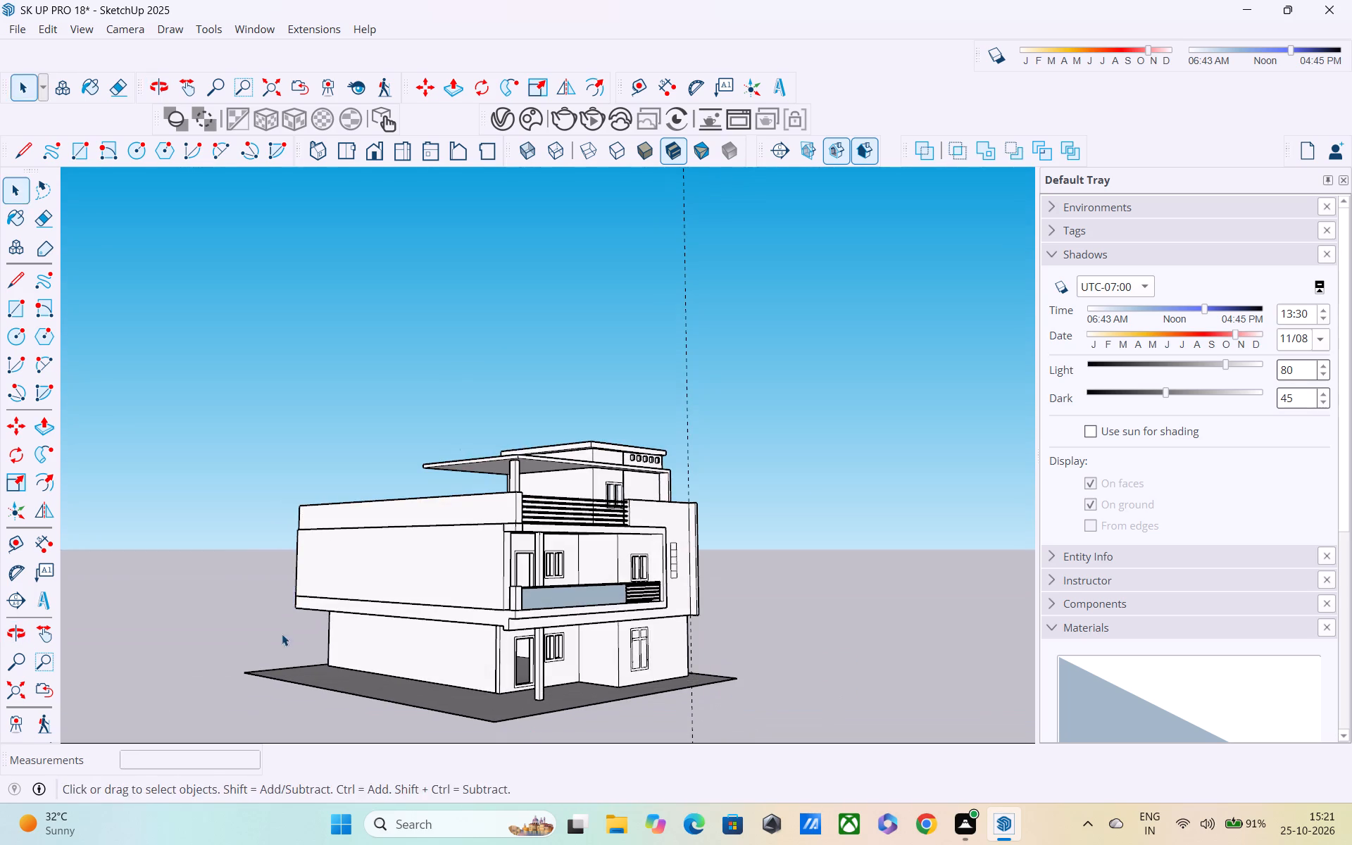
middle_click_drag(287, 634, 399, 669)
scroll(380, 663, "up", 1)
middle_click_drag(375, 659, 497, 606)
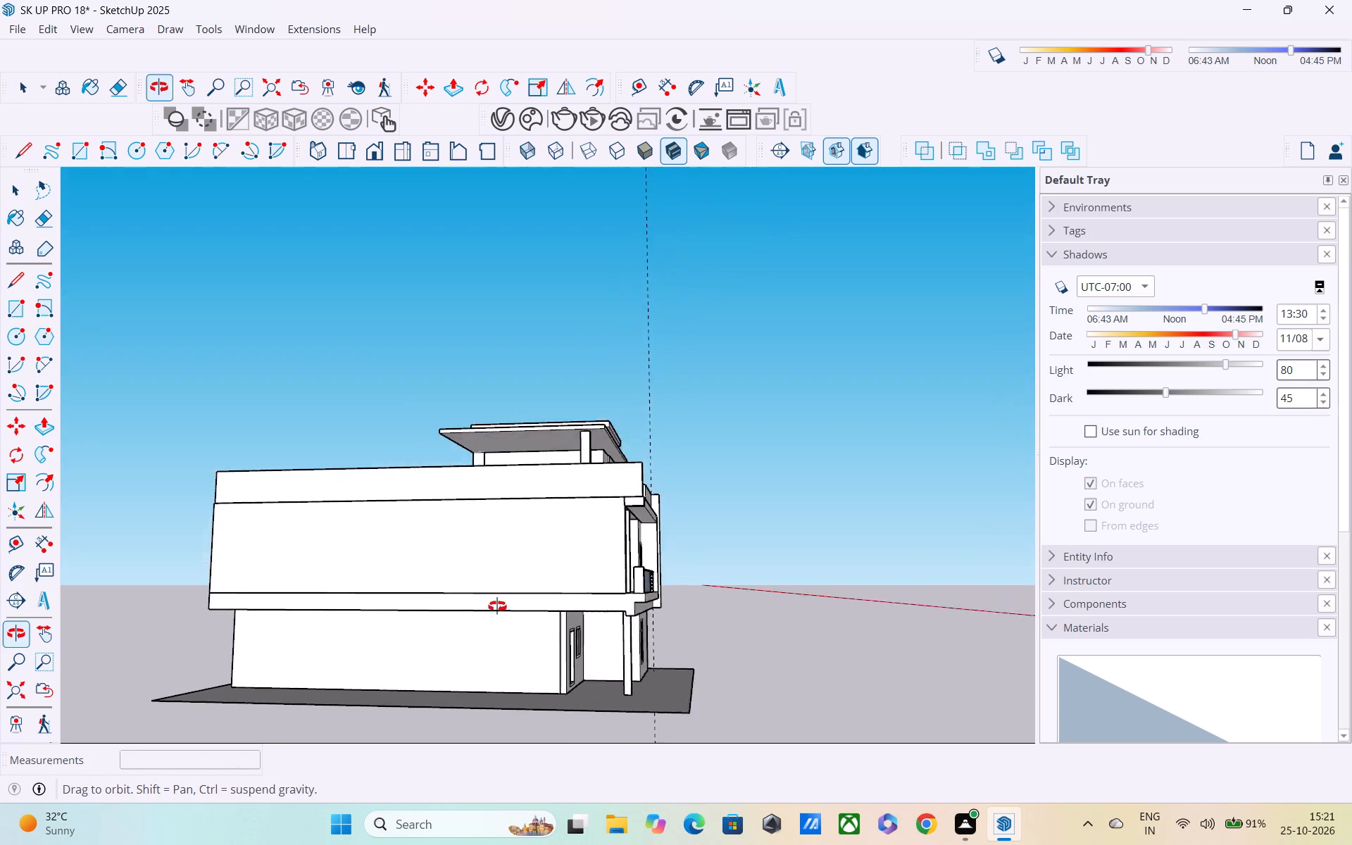
middle_click_drag(497, 606, 513, 601)
scroll(513, 601, "up", 1)
scroll(513, 601, "down", 2)
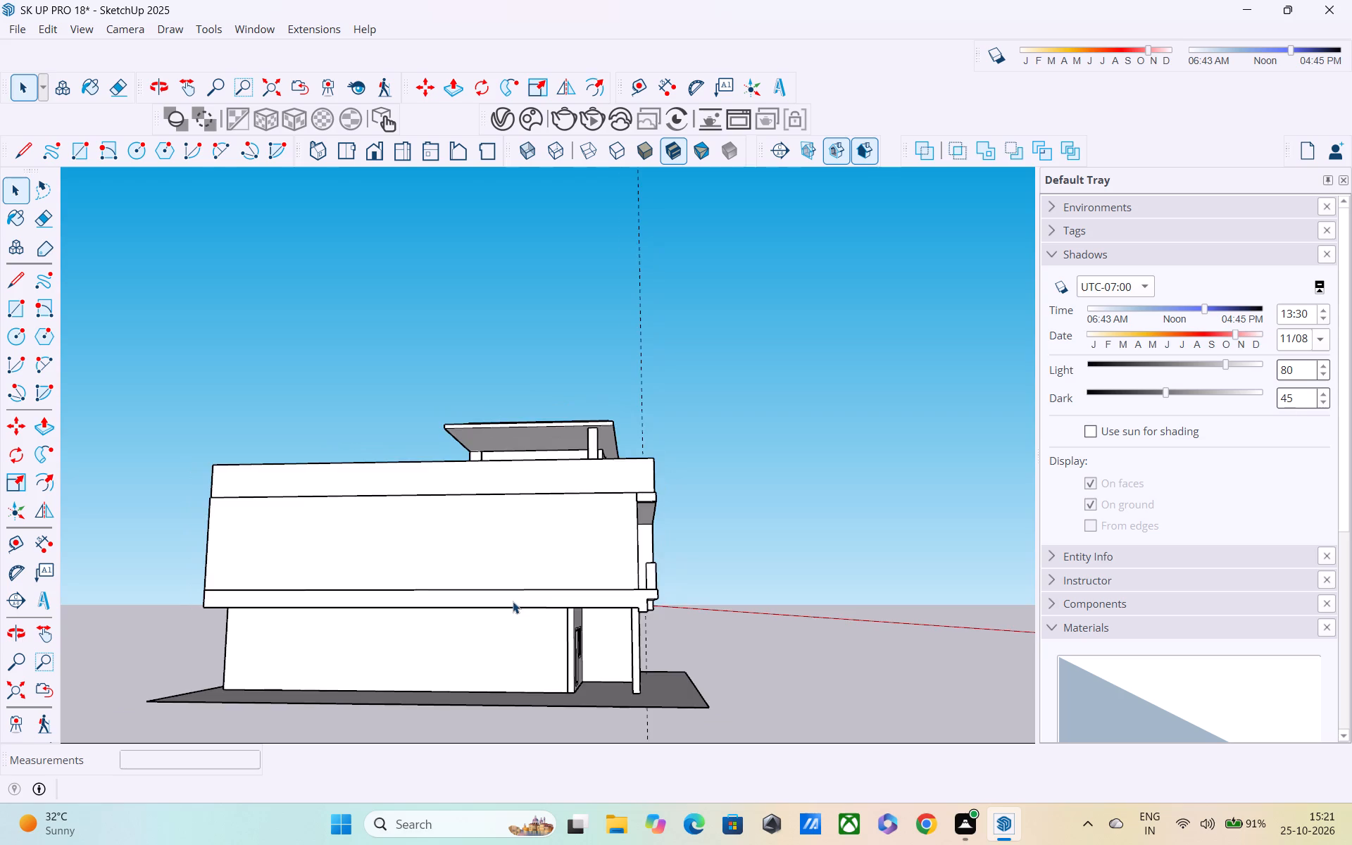
scroll(513, 601, "down", 1)
middle_click_drag(513, 601, 220, 648)
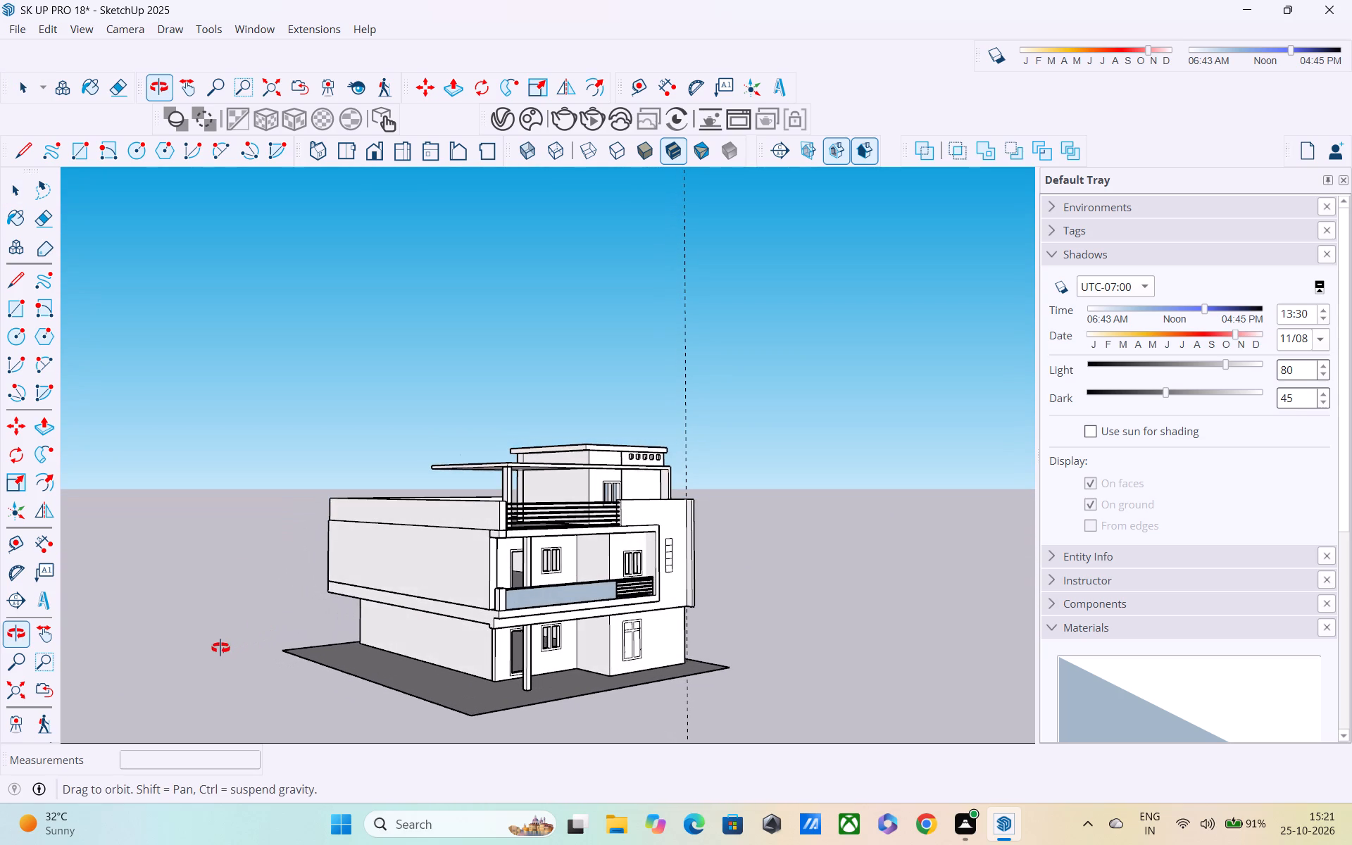
middle_click_drag(220, 648, 207, 599)
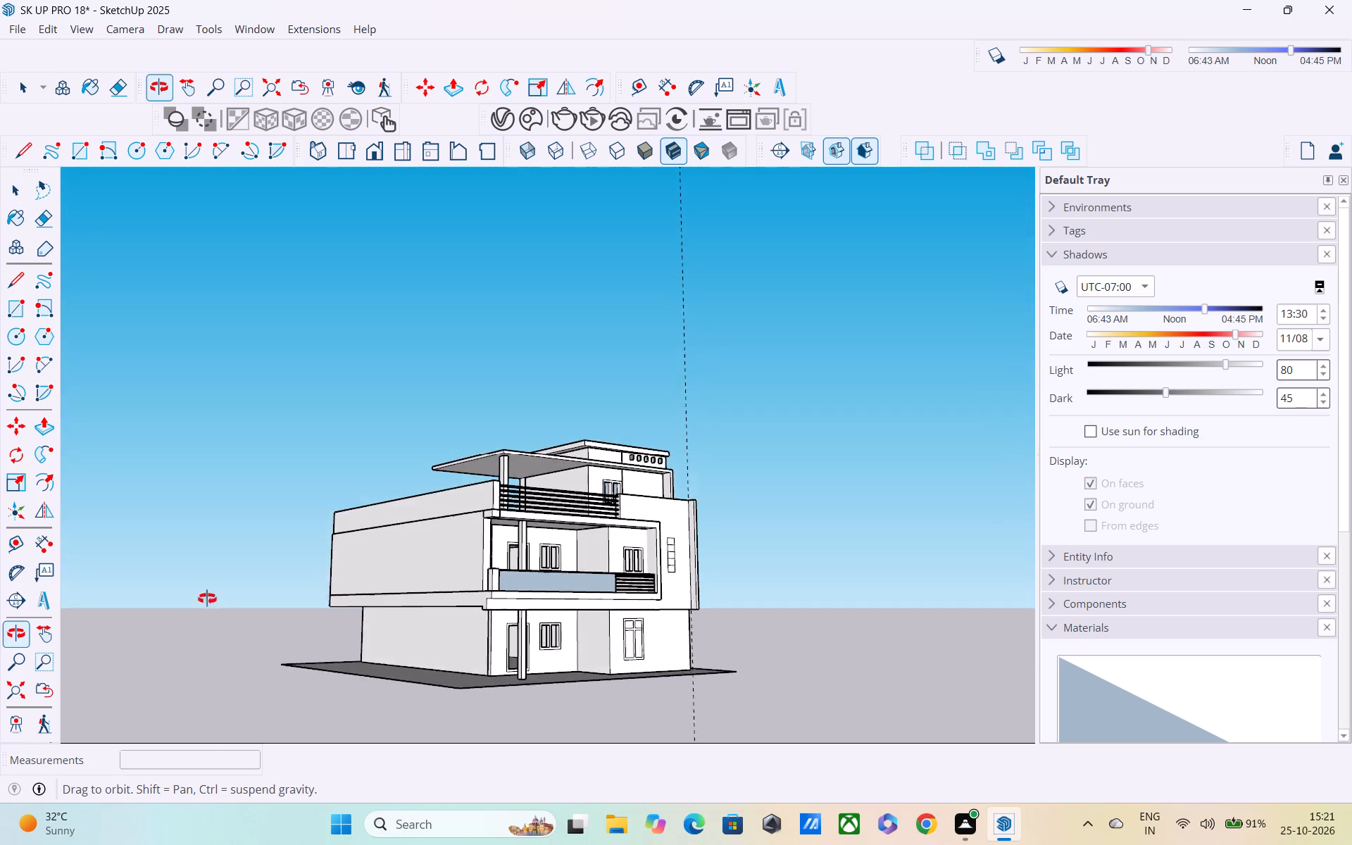
middle_click_drag(207, 599, 205, 523)
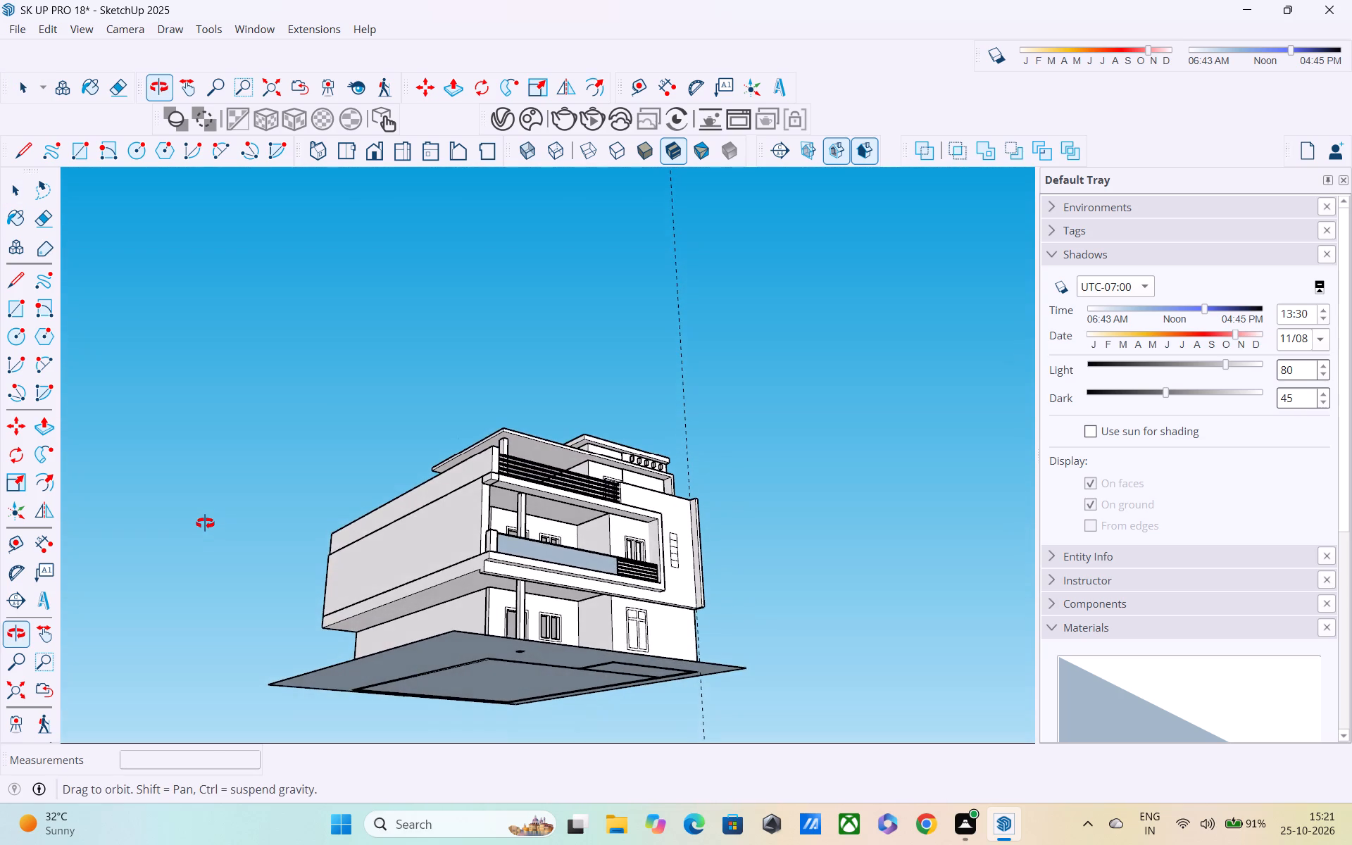
middle_click_drag(205, 523, 205, 515)
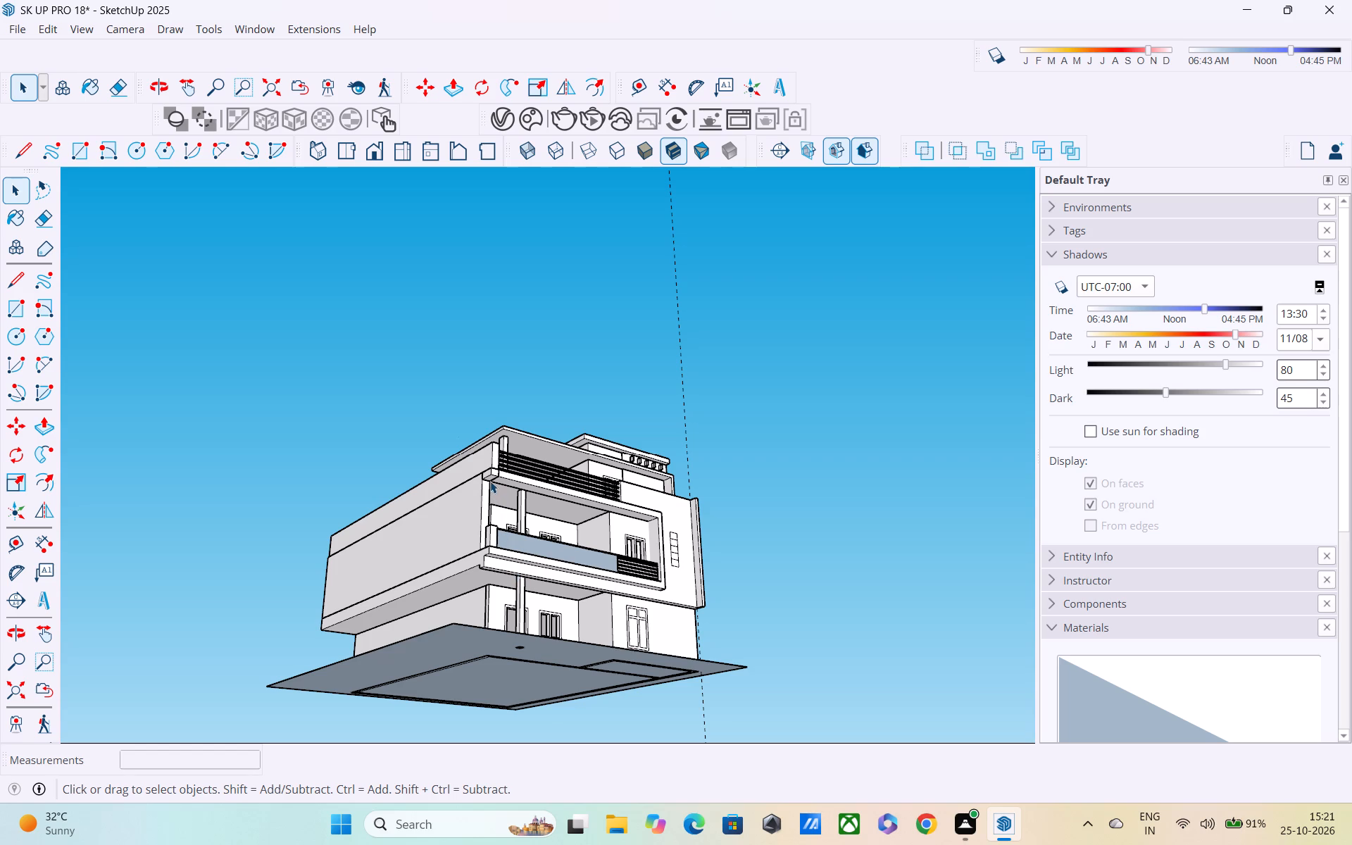
scroll(542, 495, "up", 1)
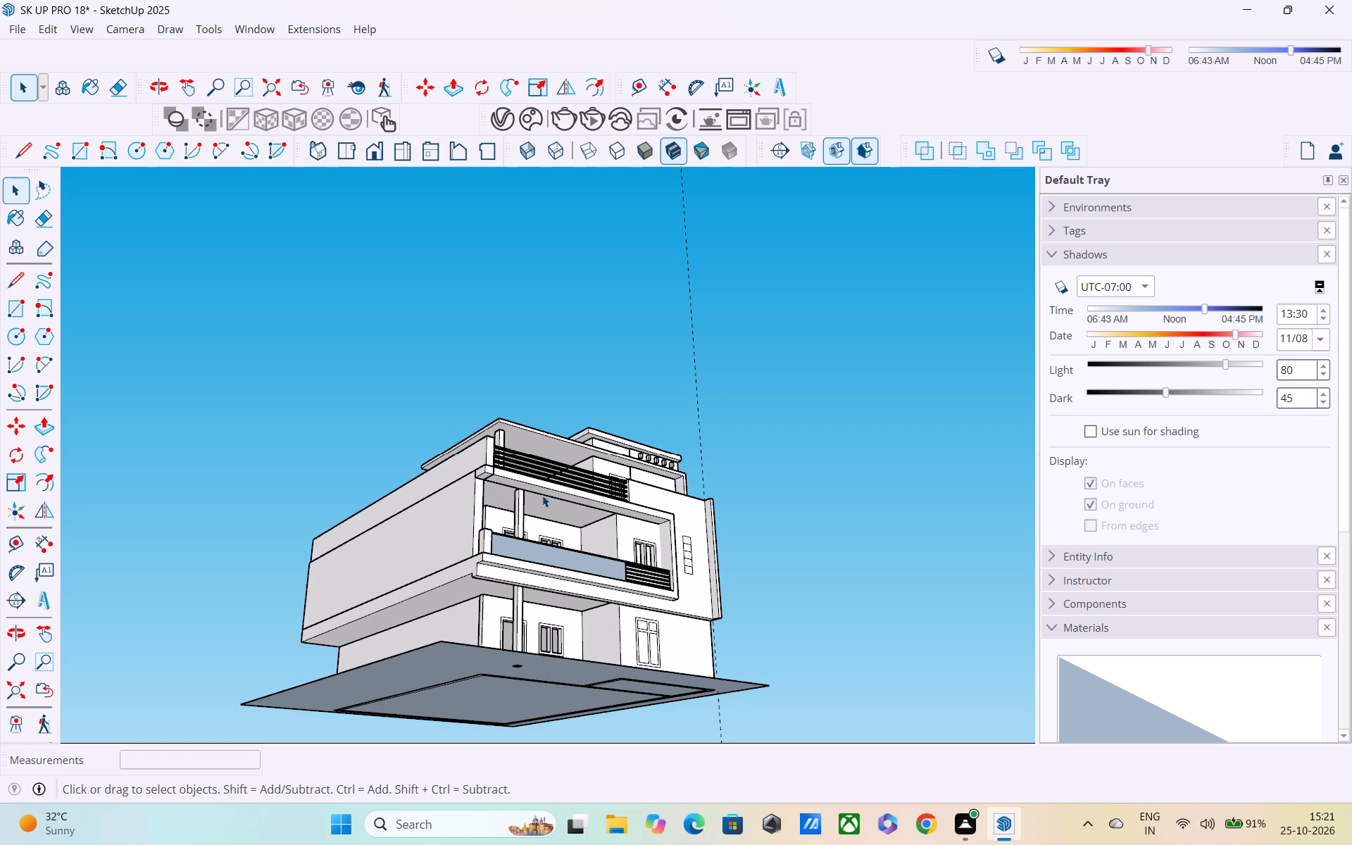
middle_click_drag(542, 495, 427, 608)
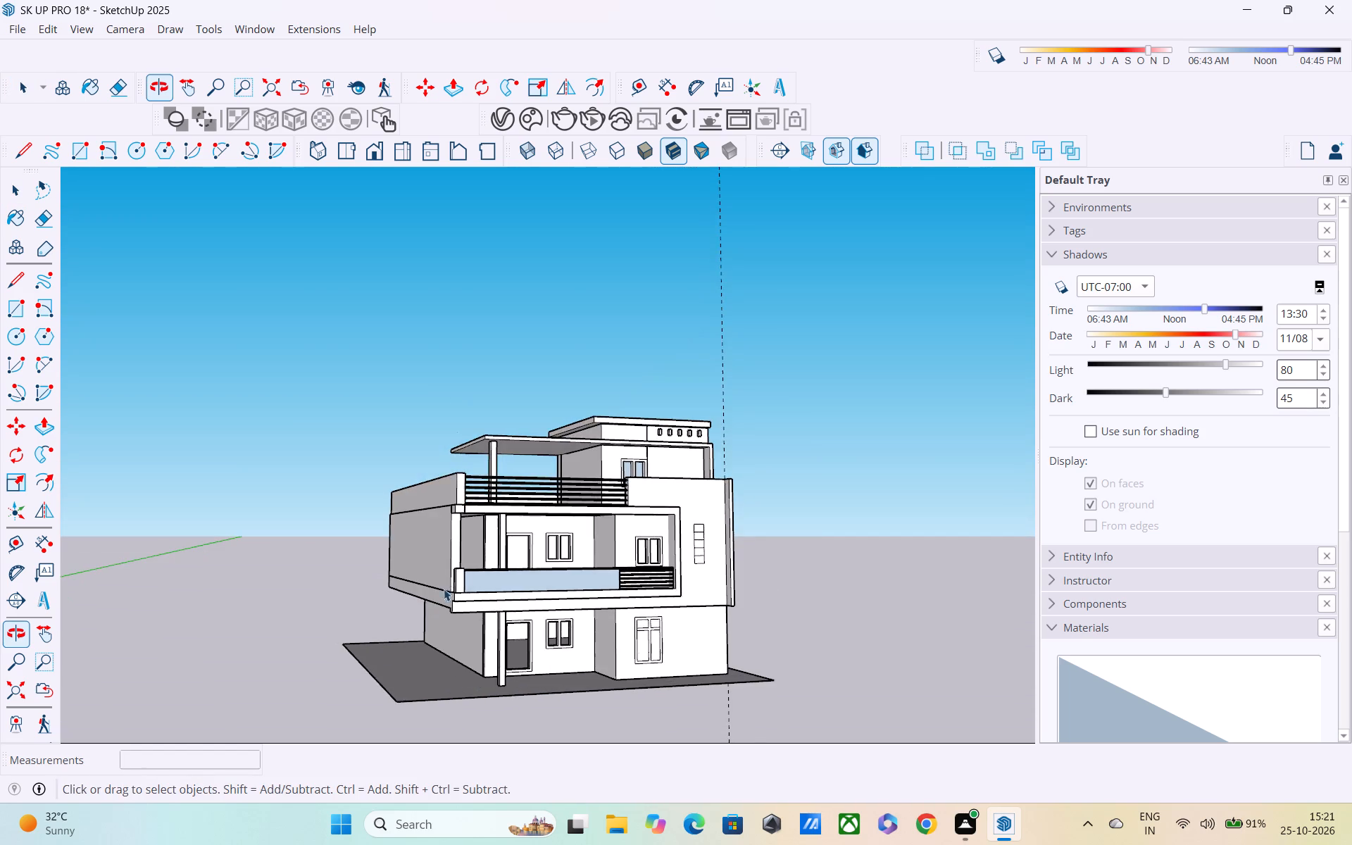
Open the terrace slab's group and pull the middle-storey side wall's front end face forward about 1' 1/4".
scroll(453, 571, "up", 6)
middle_click_drag(462, 537, 558, 656)
scroll(466, 611, "up", 3)
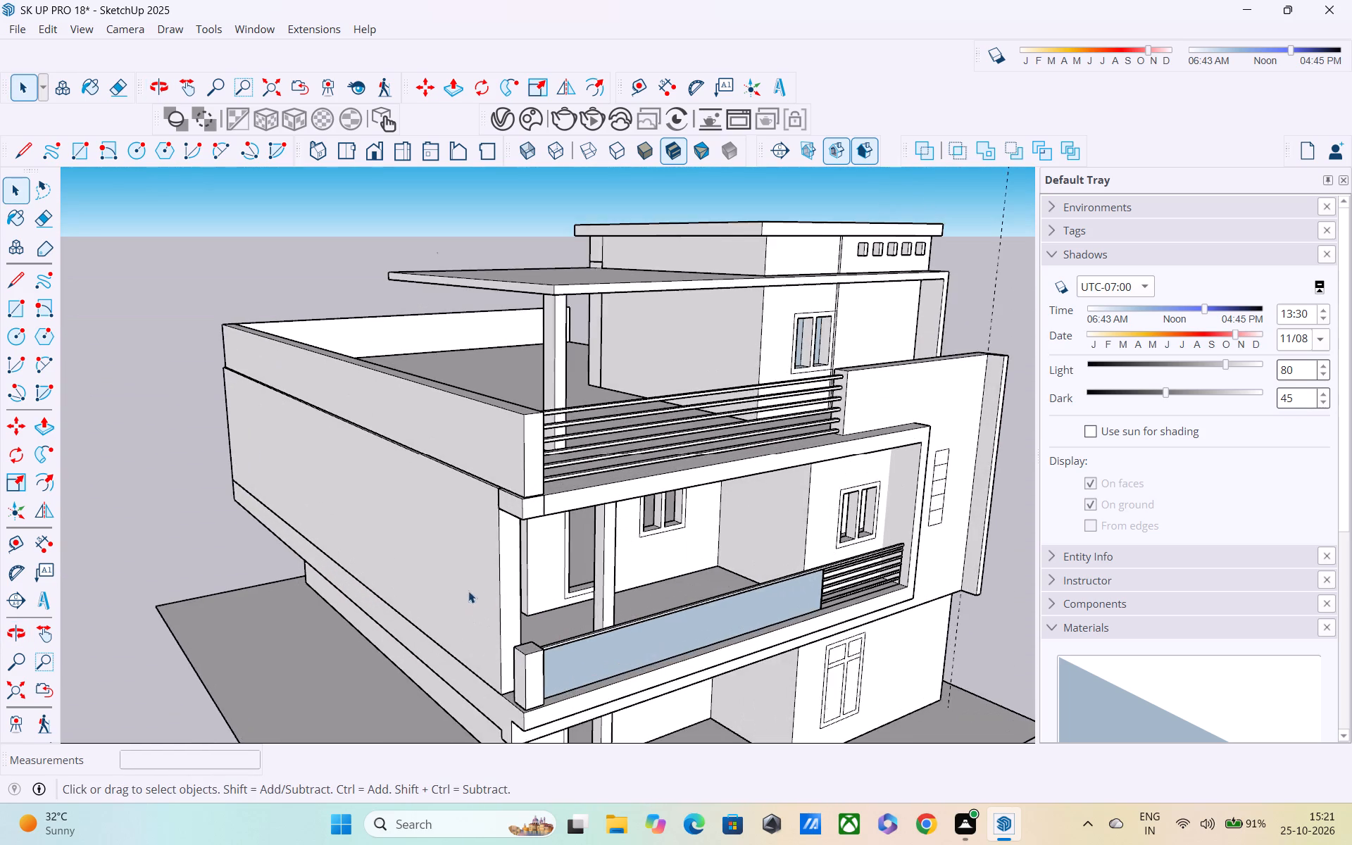
scroll(500, 591, "up", 2)
key("p")
scroll(510, 591, "up", 3)
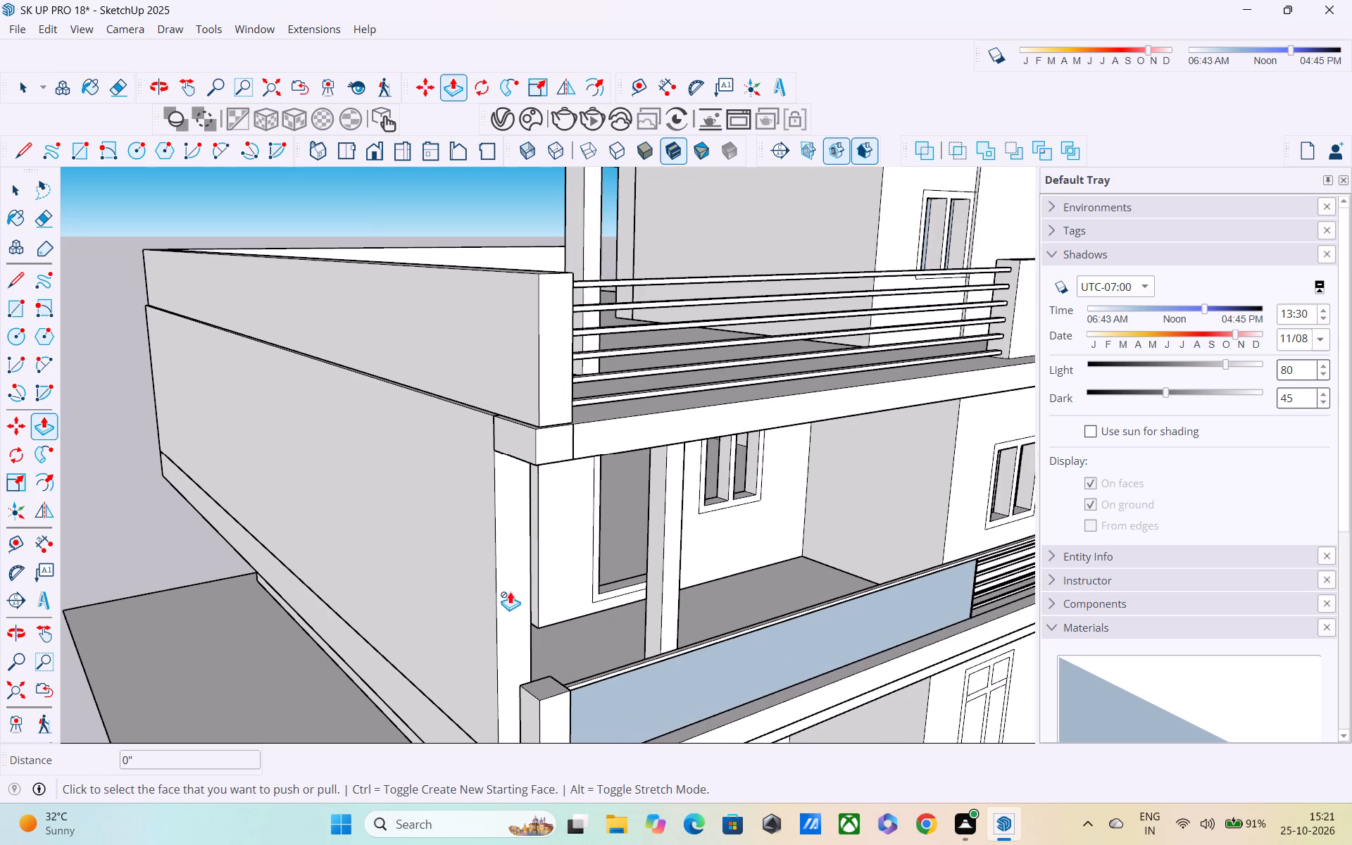
key("space")
double_click(510, 591)
key("p")
left_click(511, 592)
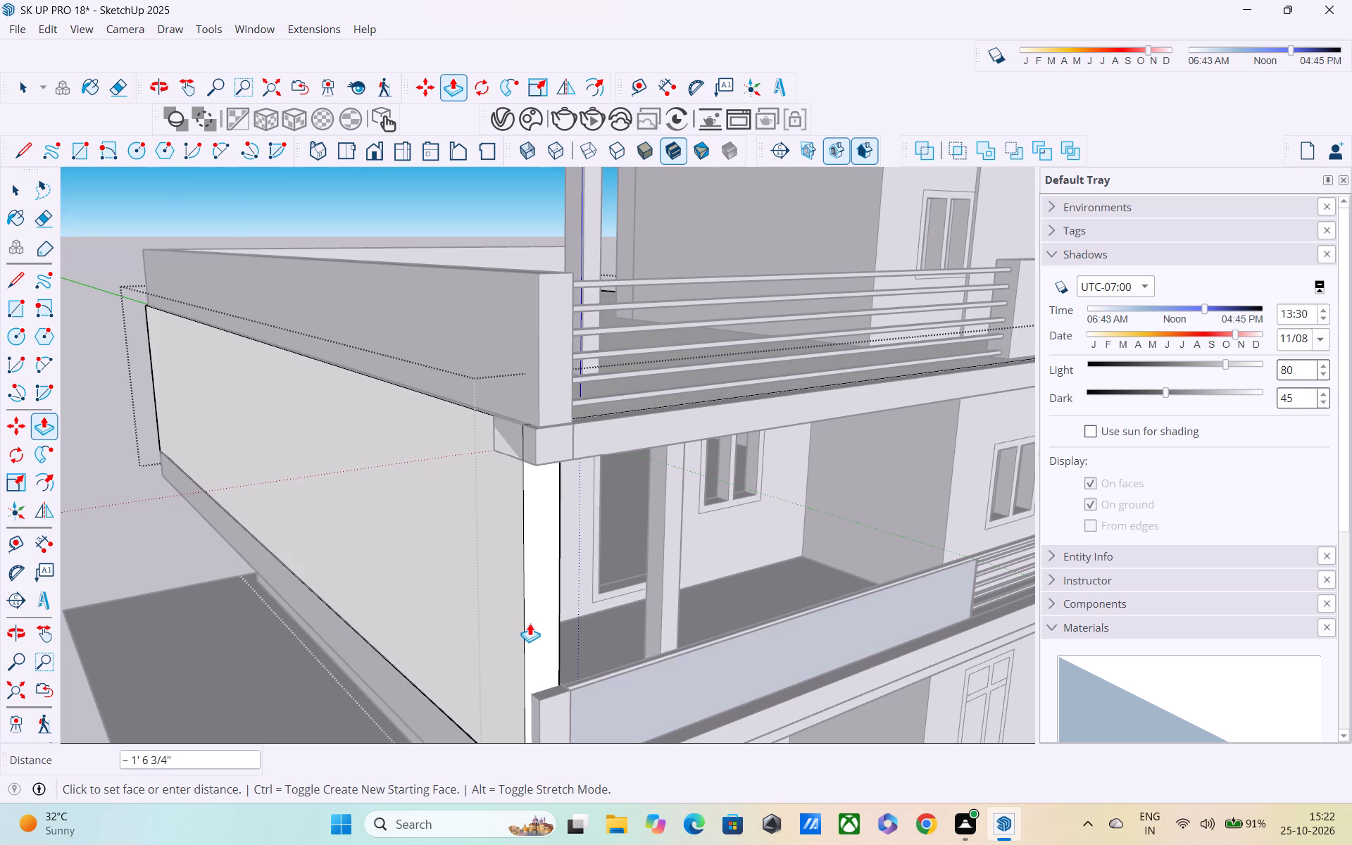
key("Escape")
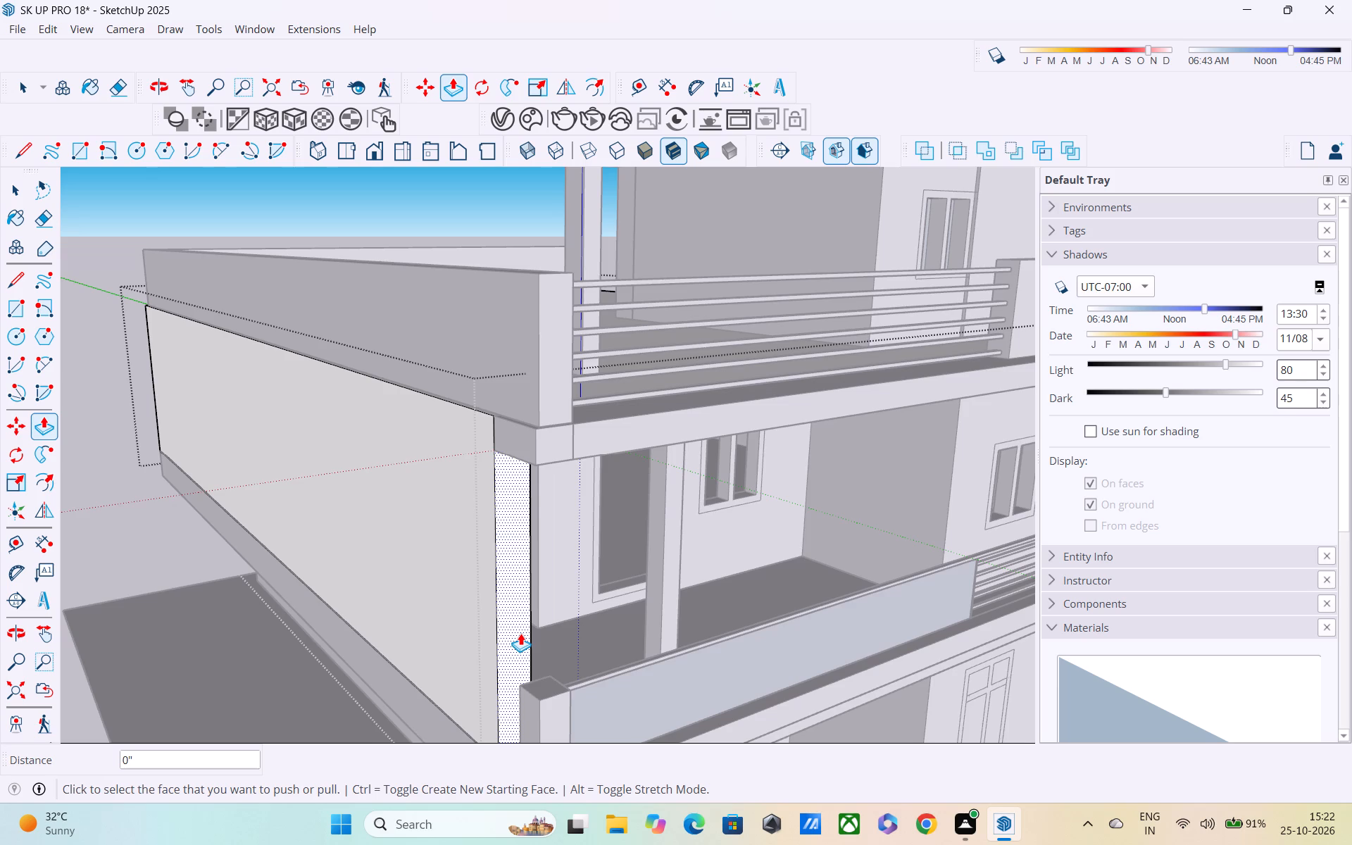
scroll(520, 633, "down", 1)
middle_click_drag(505, 643, 439, 664)
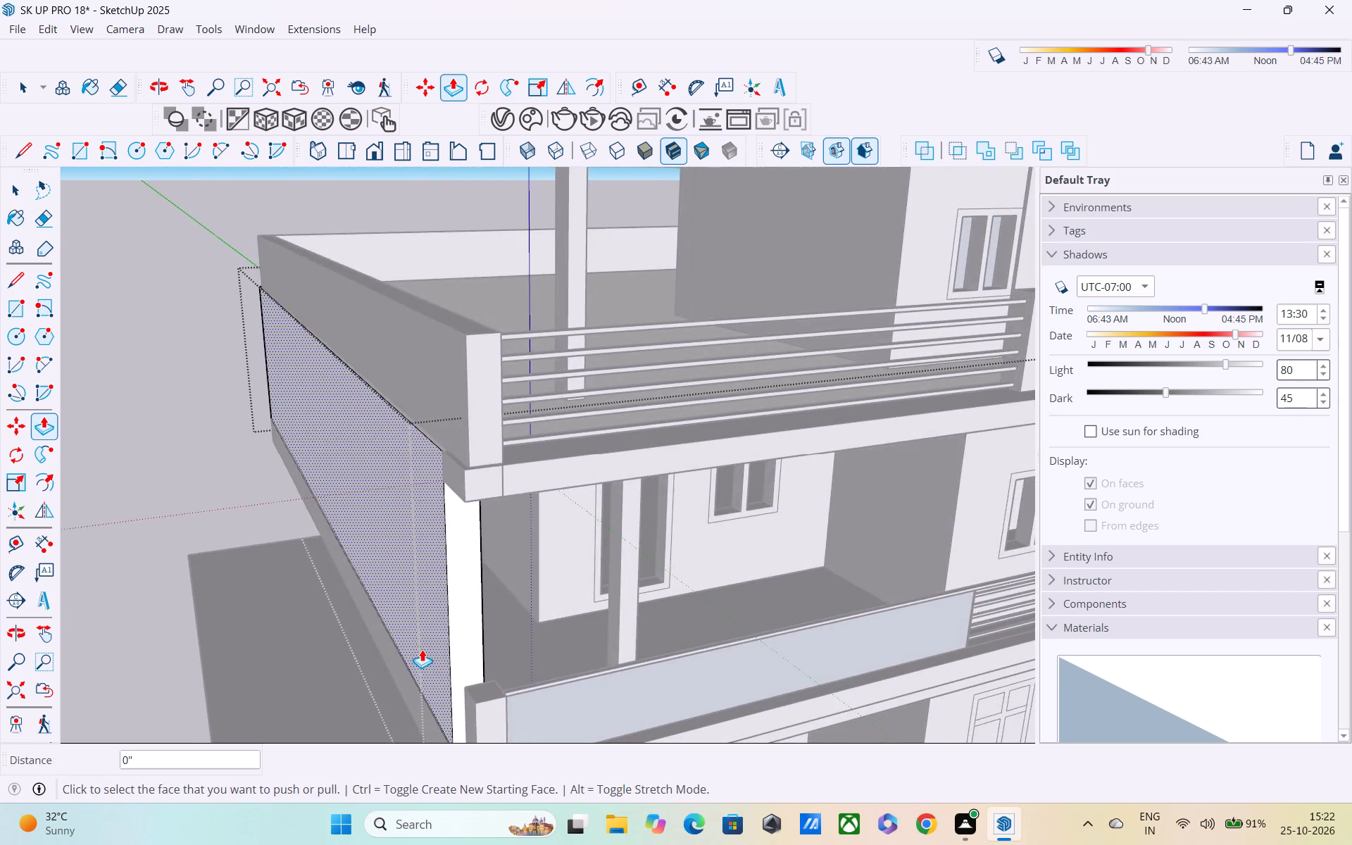
scroll(422, 649, "down", 3)
middle_click_drag(461, 584, 498, 447)
scroll(499, 445, "up", 1)
middle_click_drag(529, 485, 604, 515)
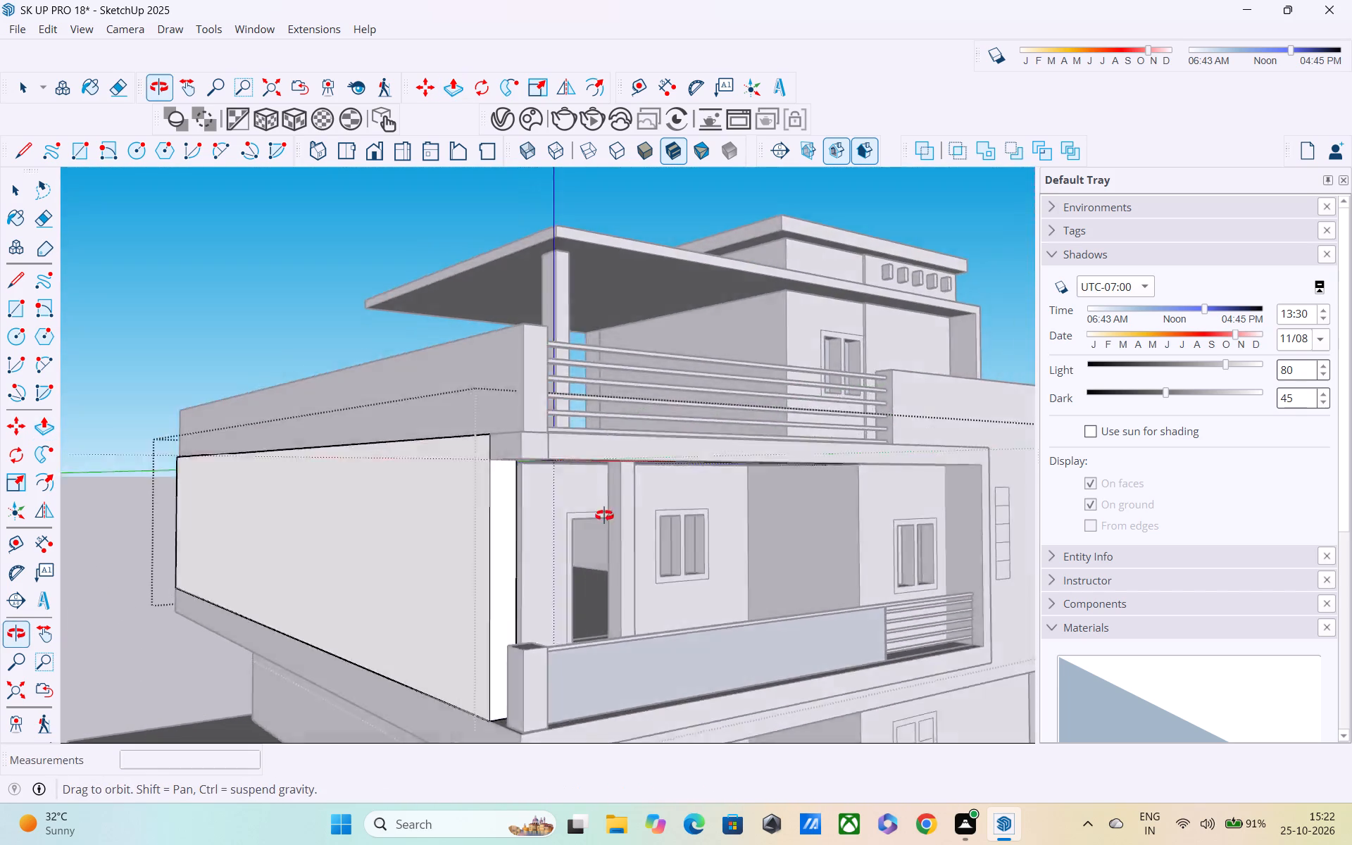
middle_click_drag(604, 515, 733, 518)
scroll(653, 595, "up", 3)
left_click(658, 610)
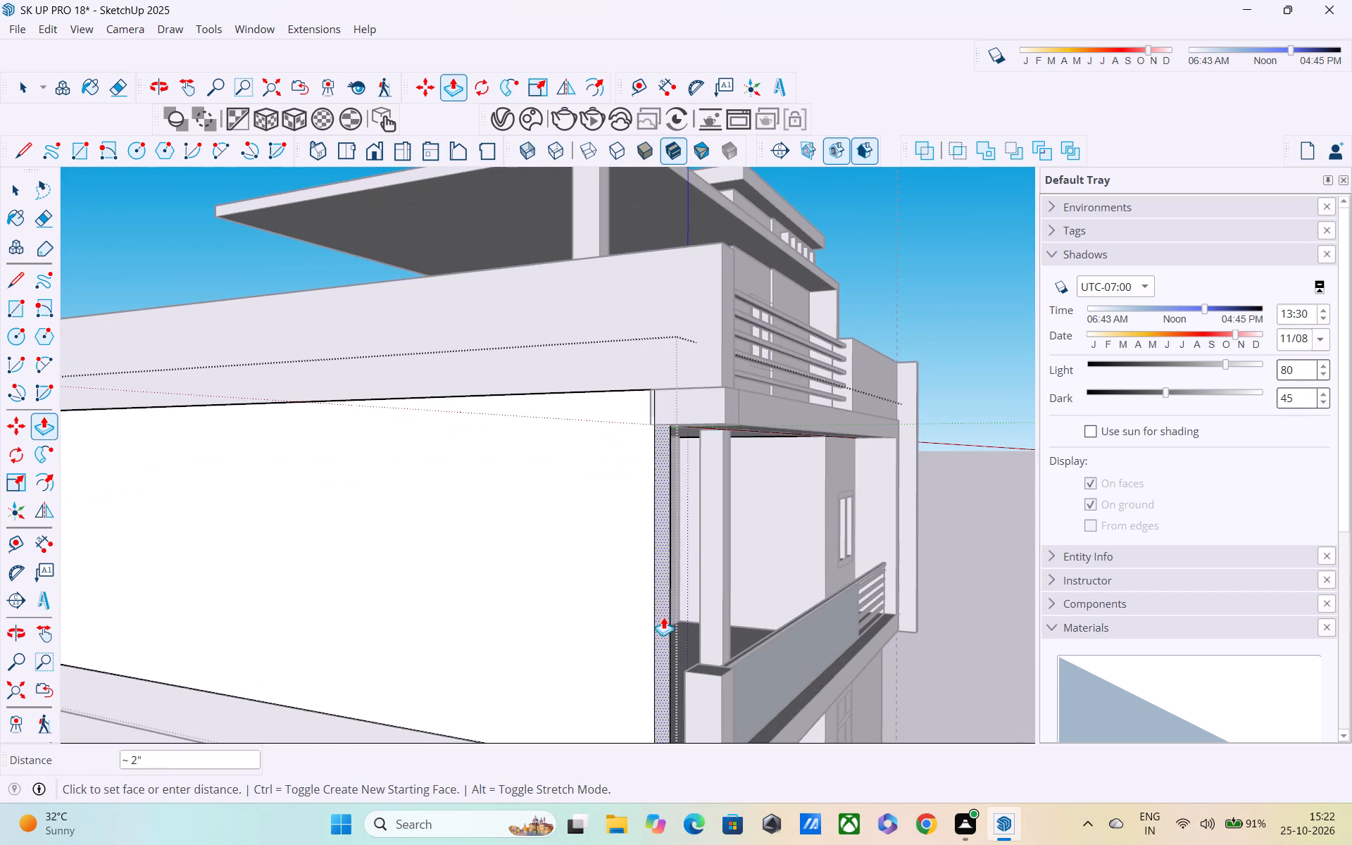
left_click(687, 672)
Examine the side wall's extended front end from the side, front and above, and close the group.
middle_click_drag(694, 668, 654, 665)
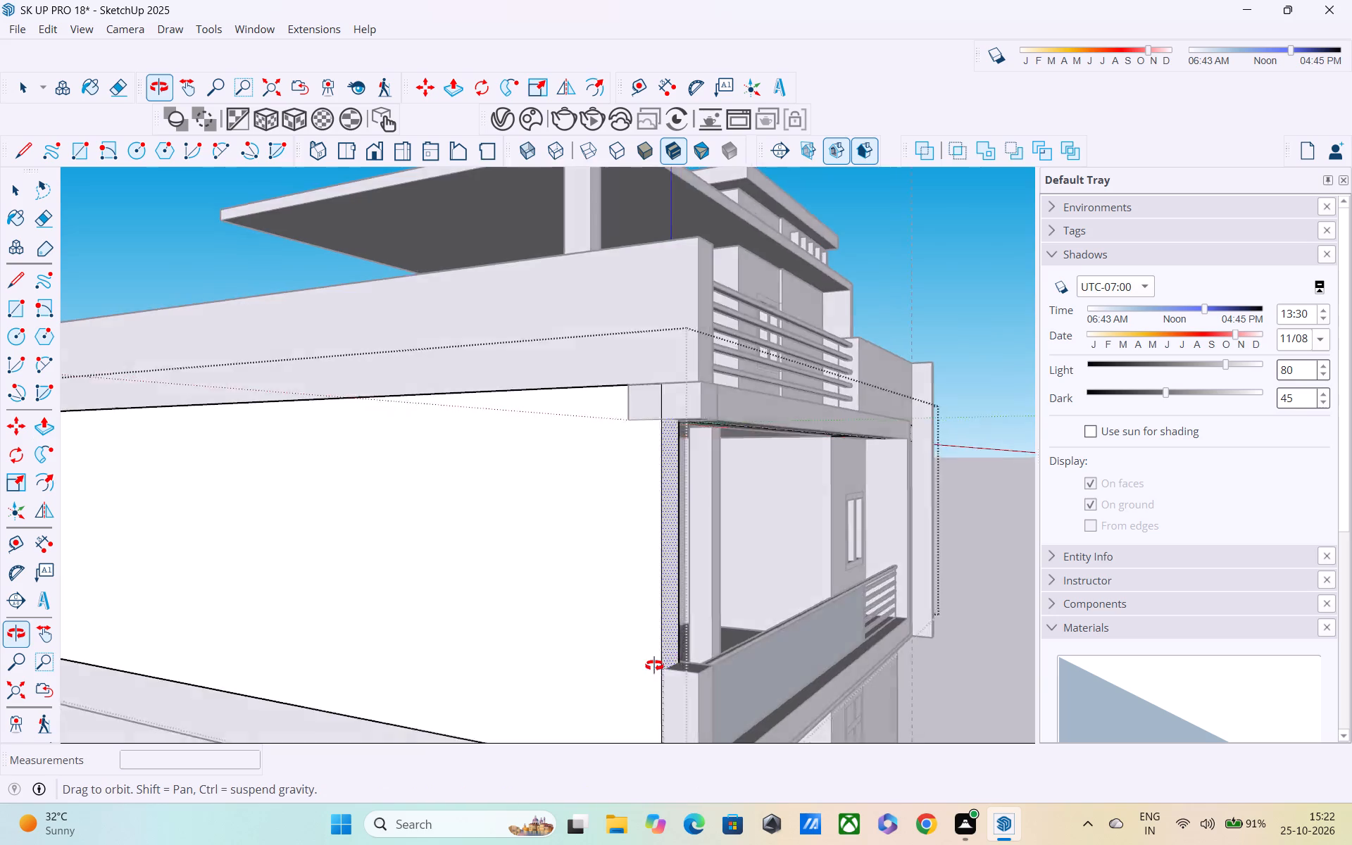
middle_click_drag(654, 665, 533, 665)
scroll(521, 651, "down", 5)
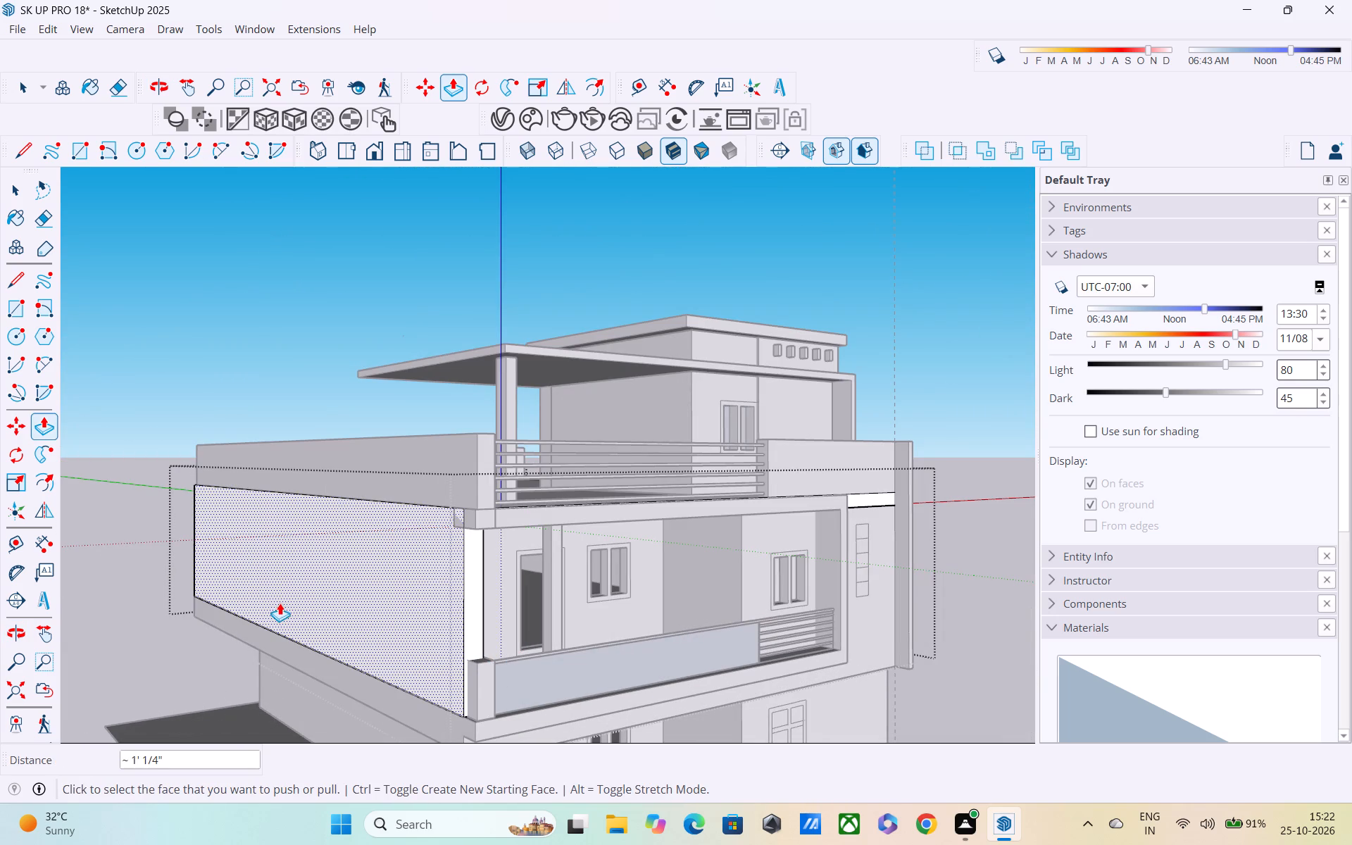
middle_click_drag(339, 597, 242, 624)
scroll(403, 593, "up", 2)
middle_click_drag(404, 593, 318, 668)
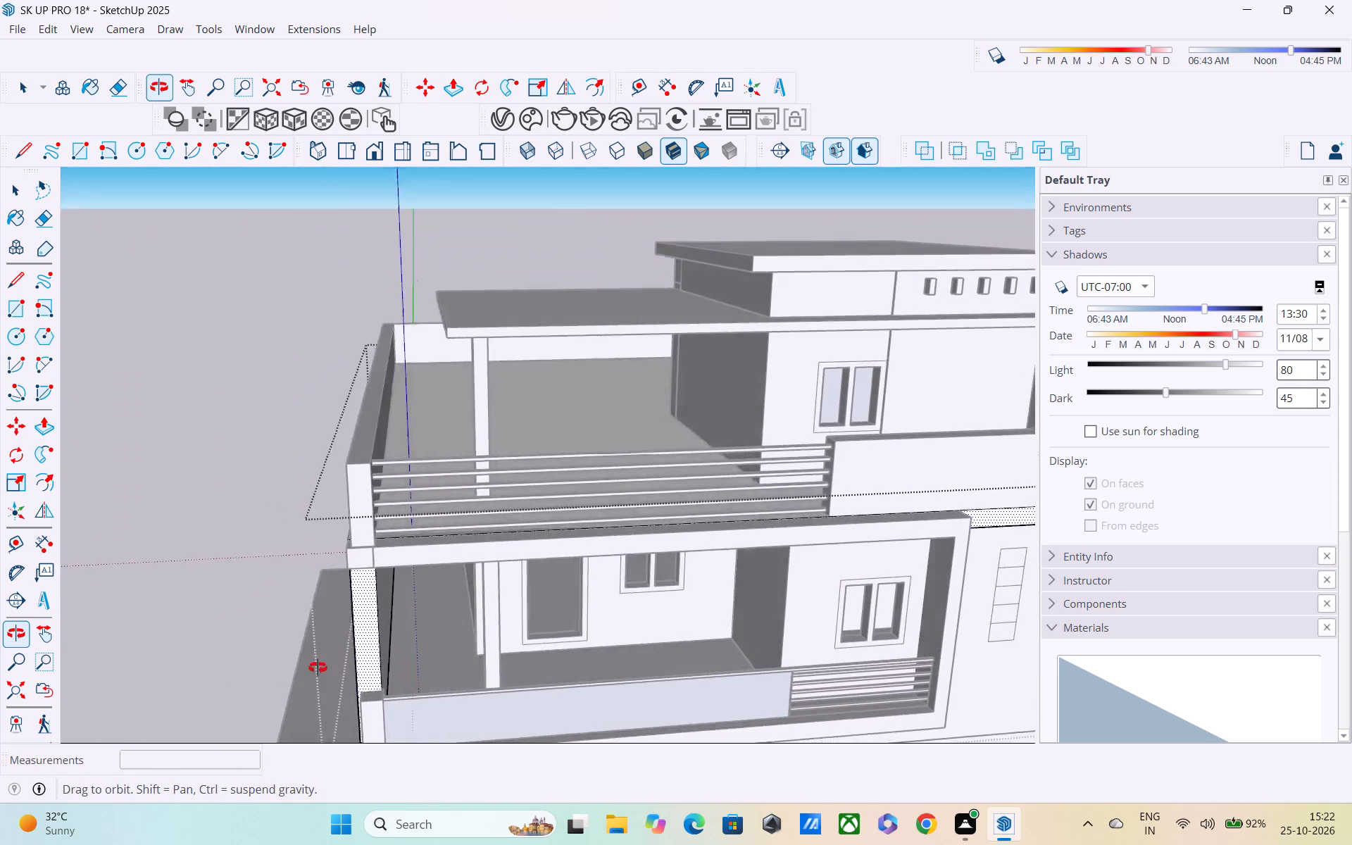
middle_click_drag(318, 668, 263, 693)
scroll(305, 652, "down", 3)
middle_click_drag(346, 637, 370, 598)
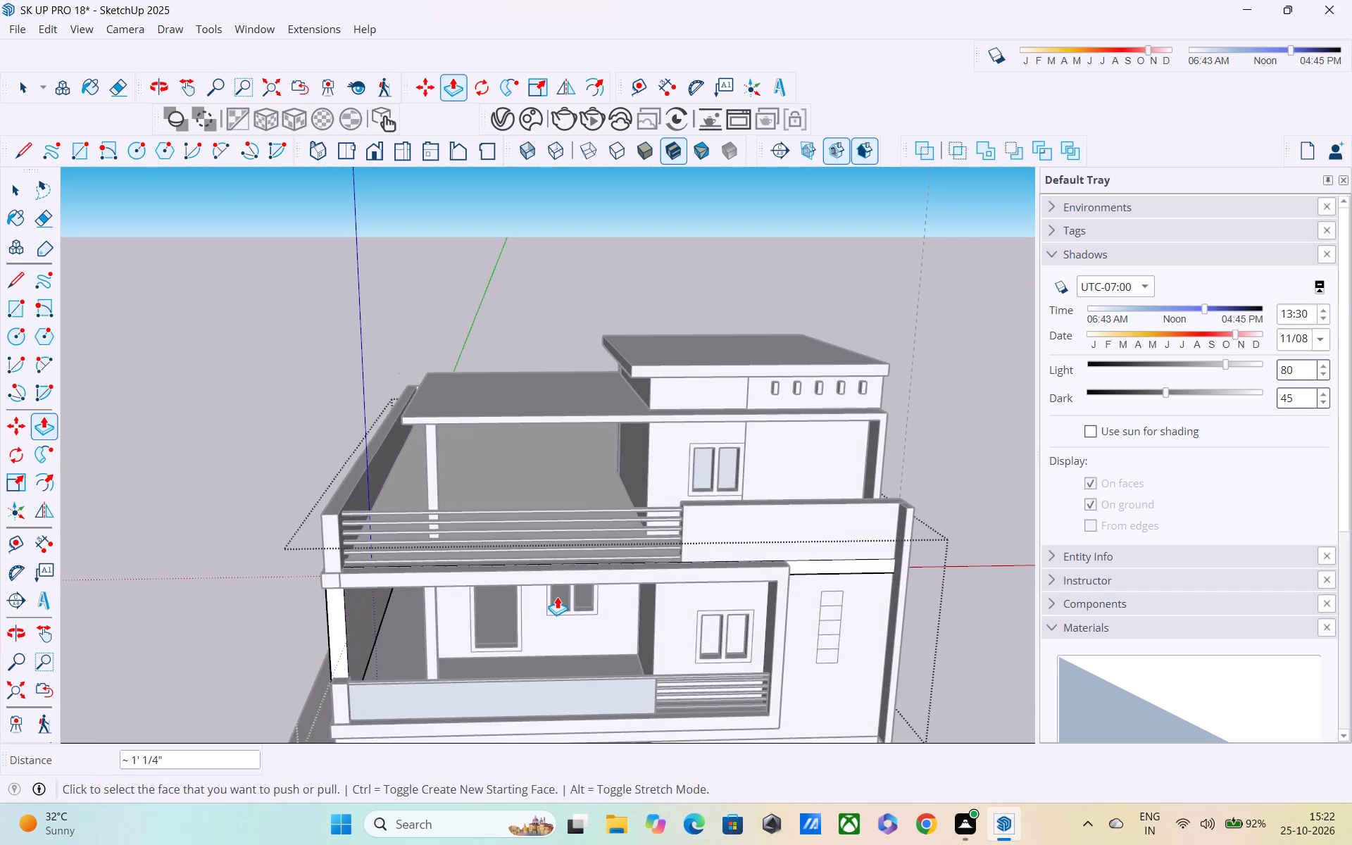
scroll(563, 600, "down", 1)
middle_click_drag(635, 603, 318, 632)
scroll(690, 546, "up", 3)
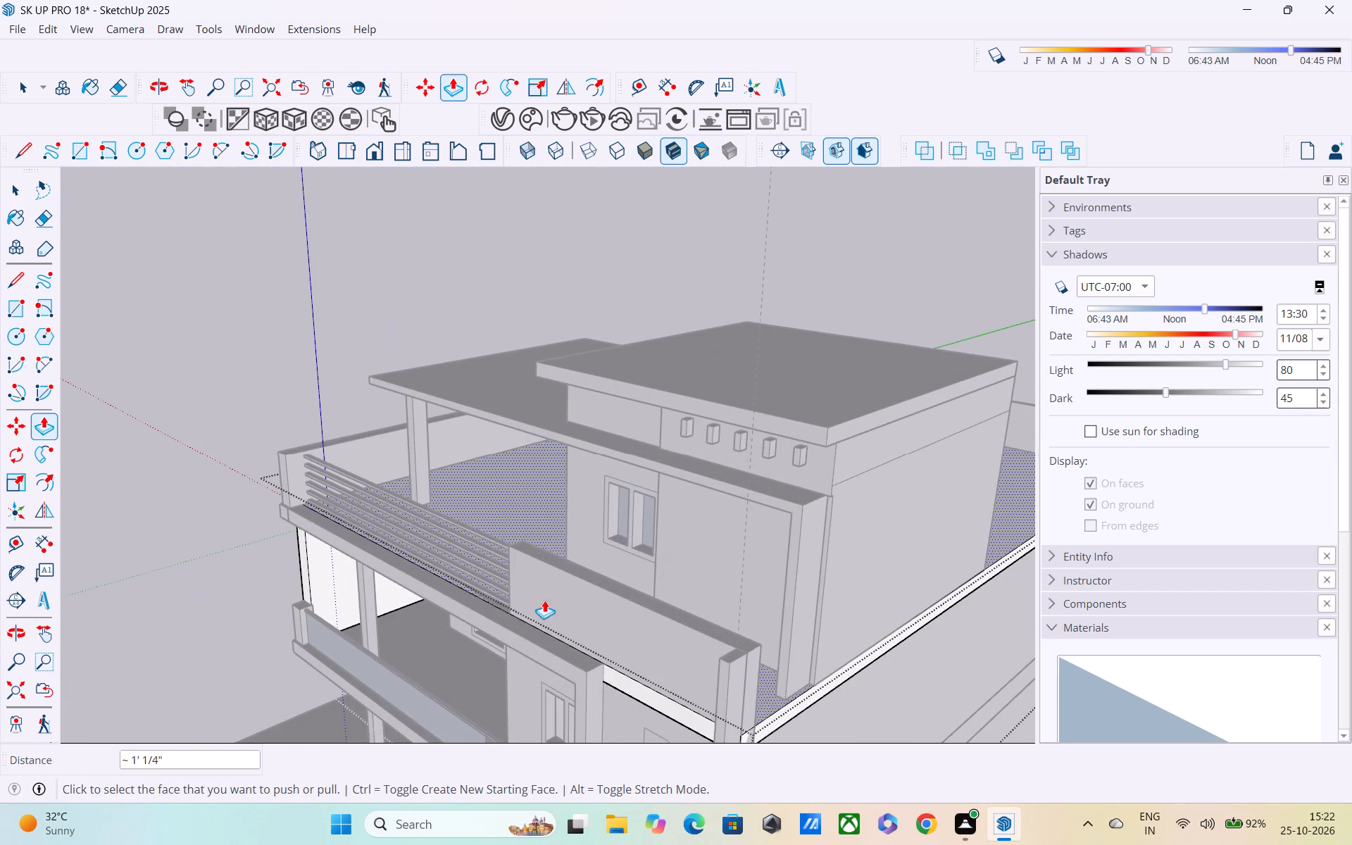
key("space")
left_click(180, 481)
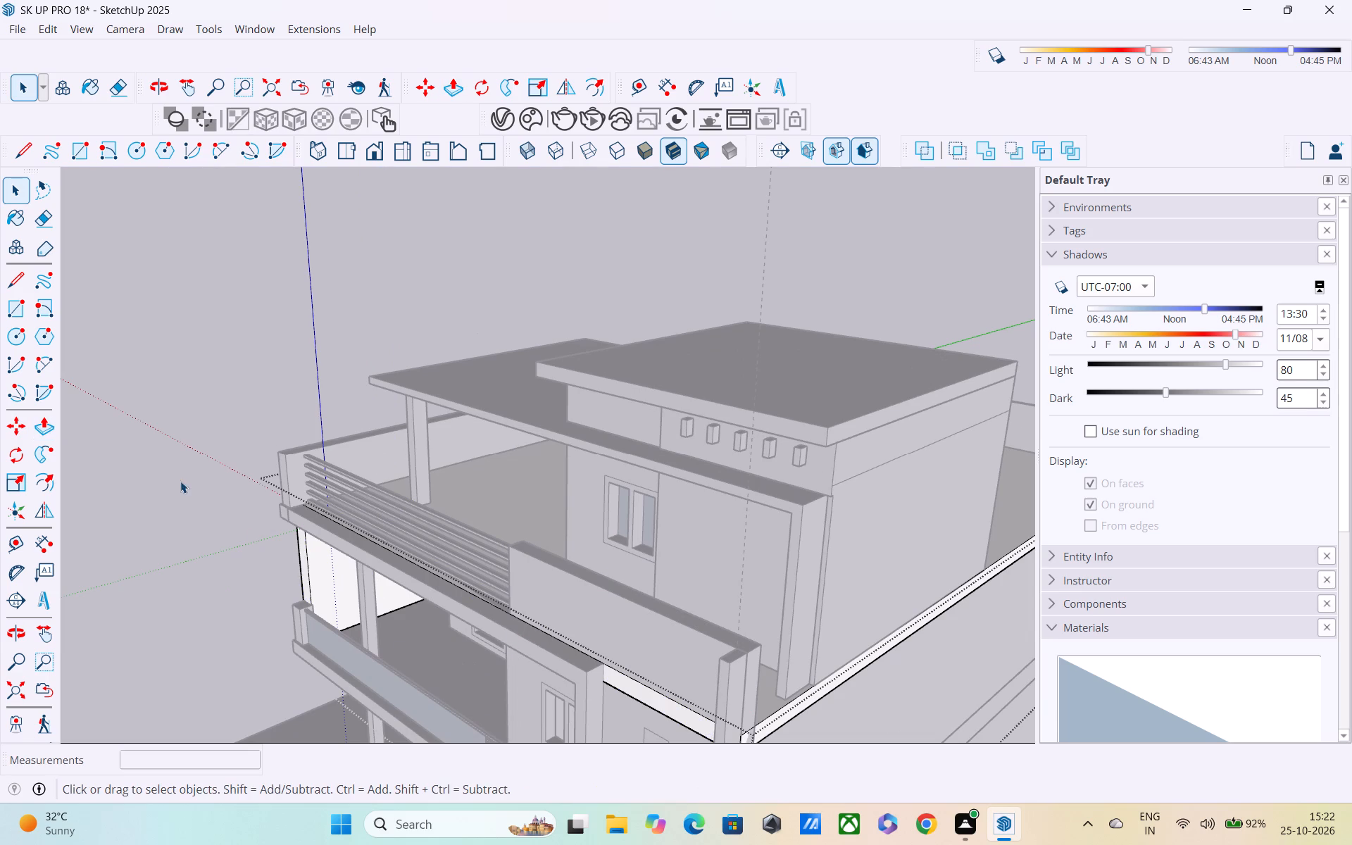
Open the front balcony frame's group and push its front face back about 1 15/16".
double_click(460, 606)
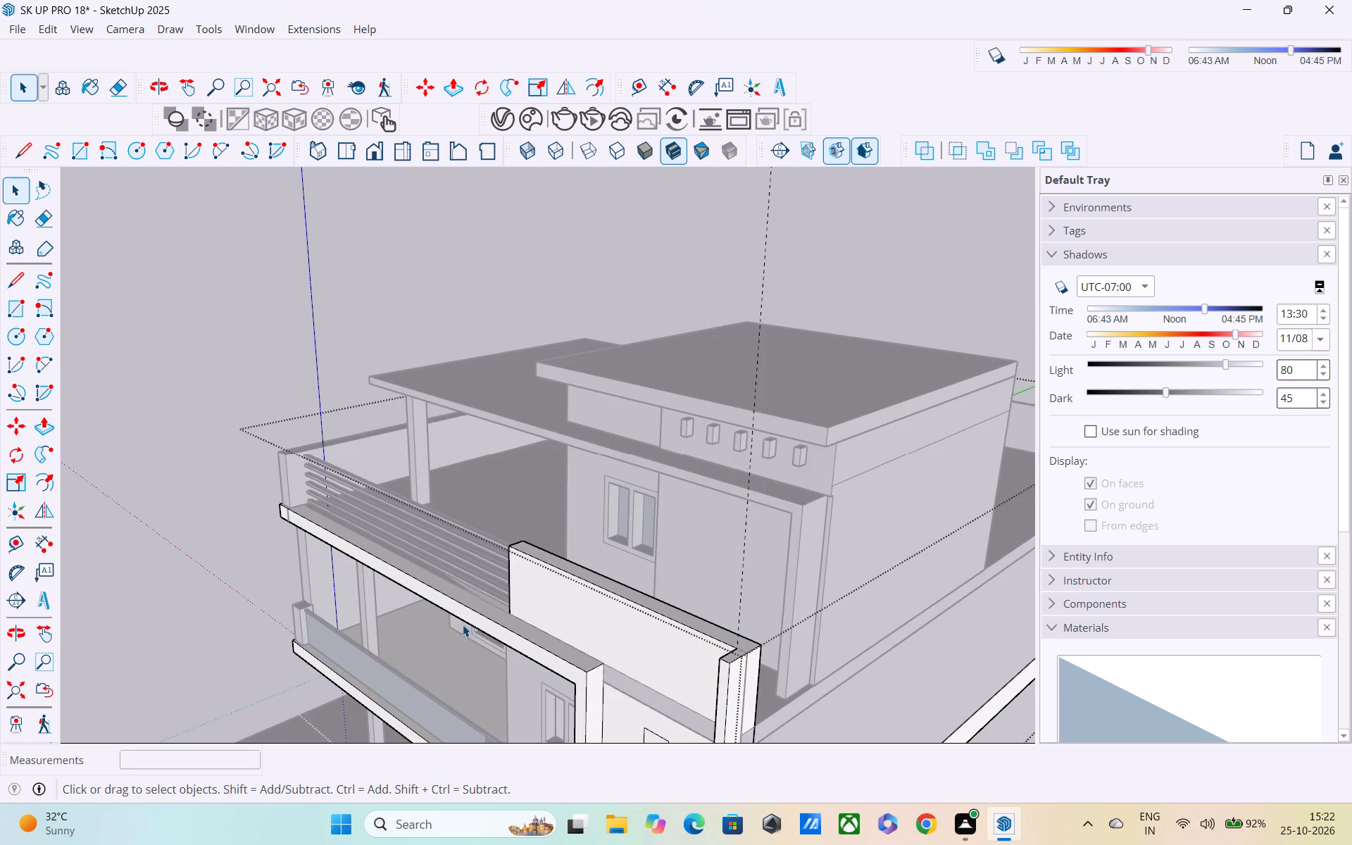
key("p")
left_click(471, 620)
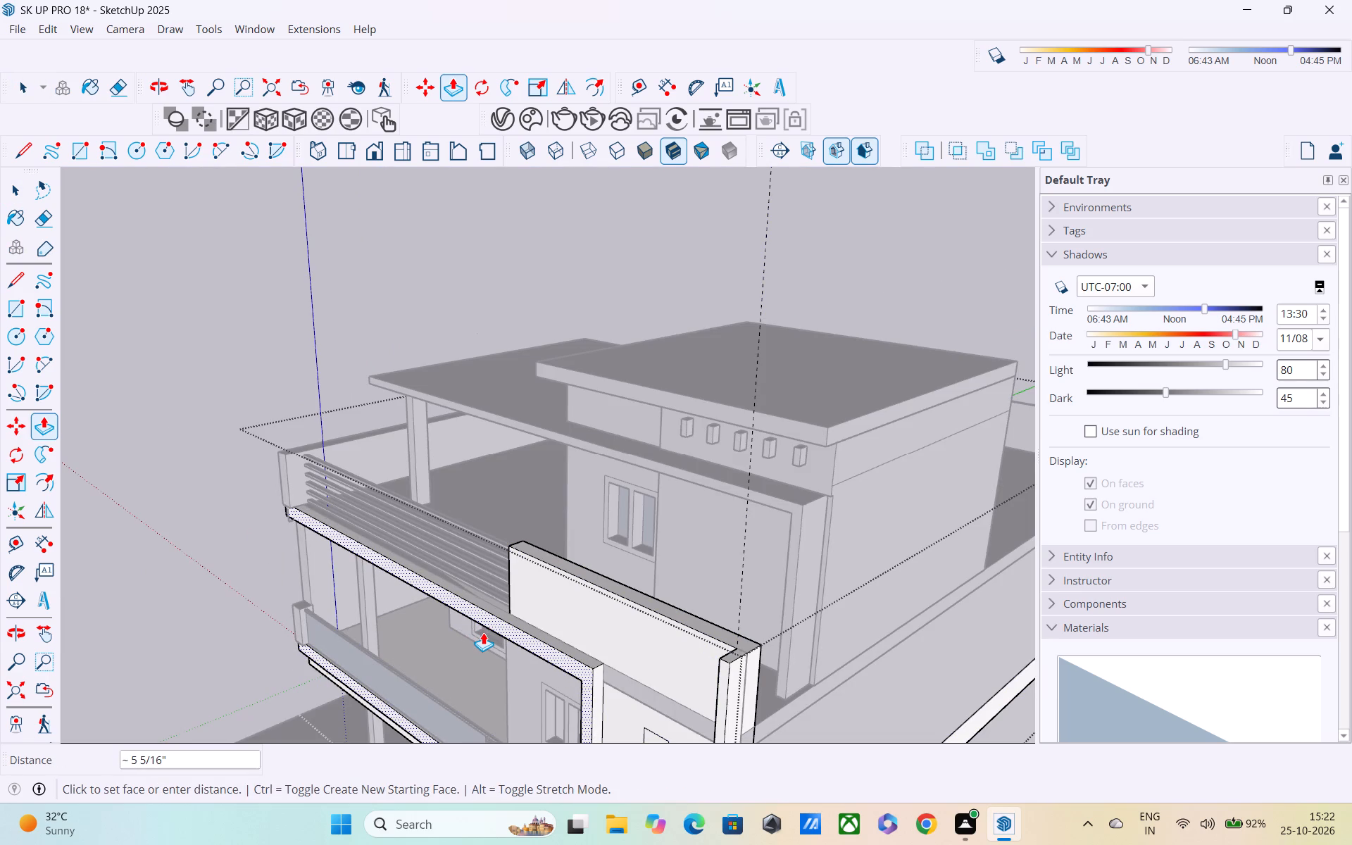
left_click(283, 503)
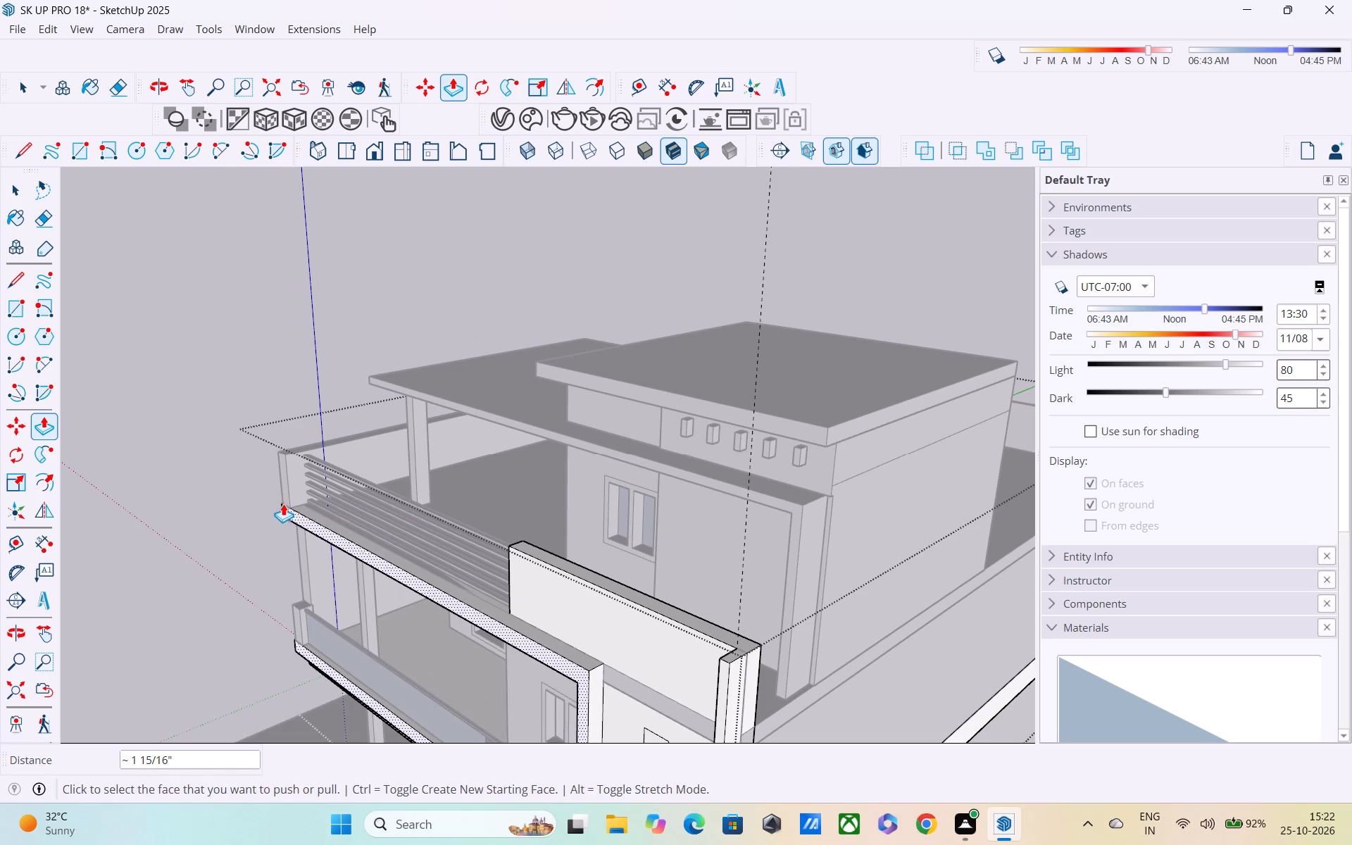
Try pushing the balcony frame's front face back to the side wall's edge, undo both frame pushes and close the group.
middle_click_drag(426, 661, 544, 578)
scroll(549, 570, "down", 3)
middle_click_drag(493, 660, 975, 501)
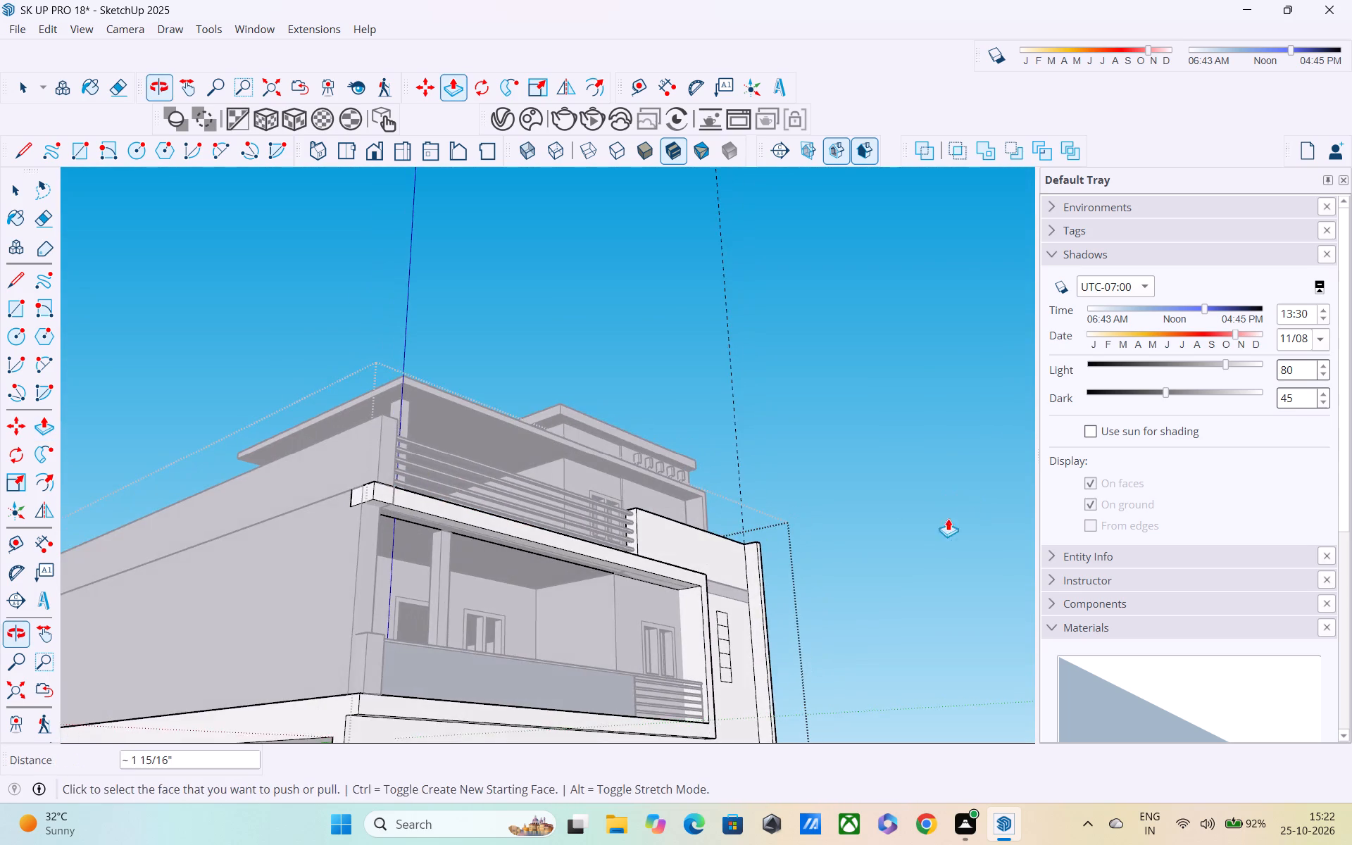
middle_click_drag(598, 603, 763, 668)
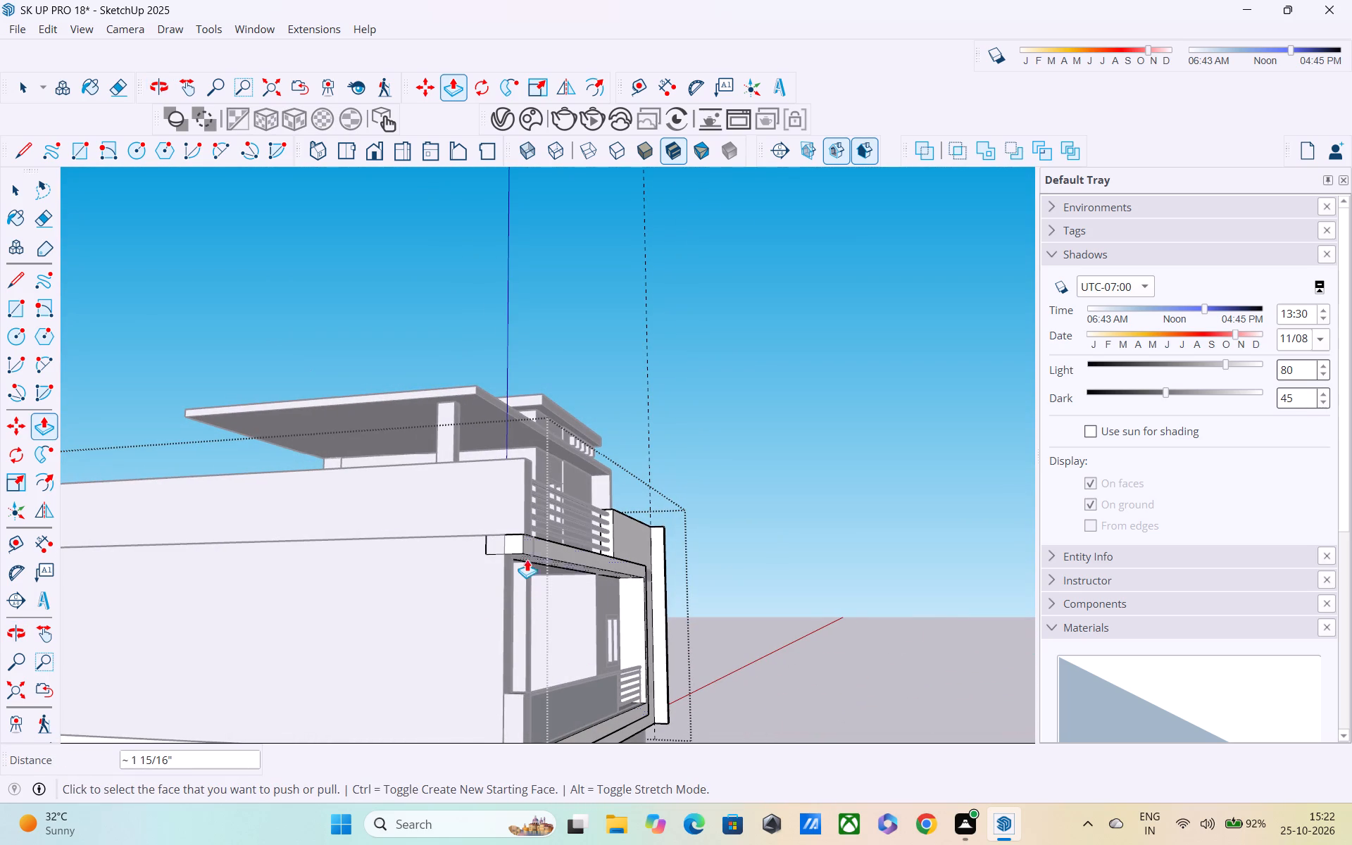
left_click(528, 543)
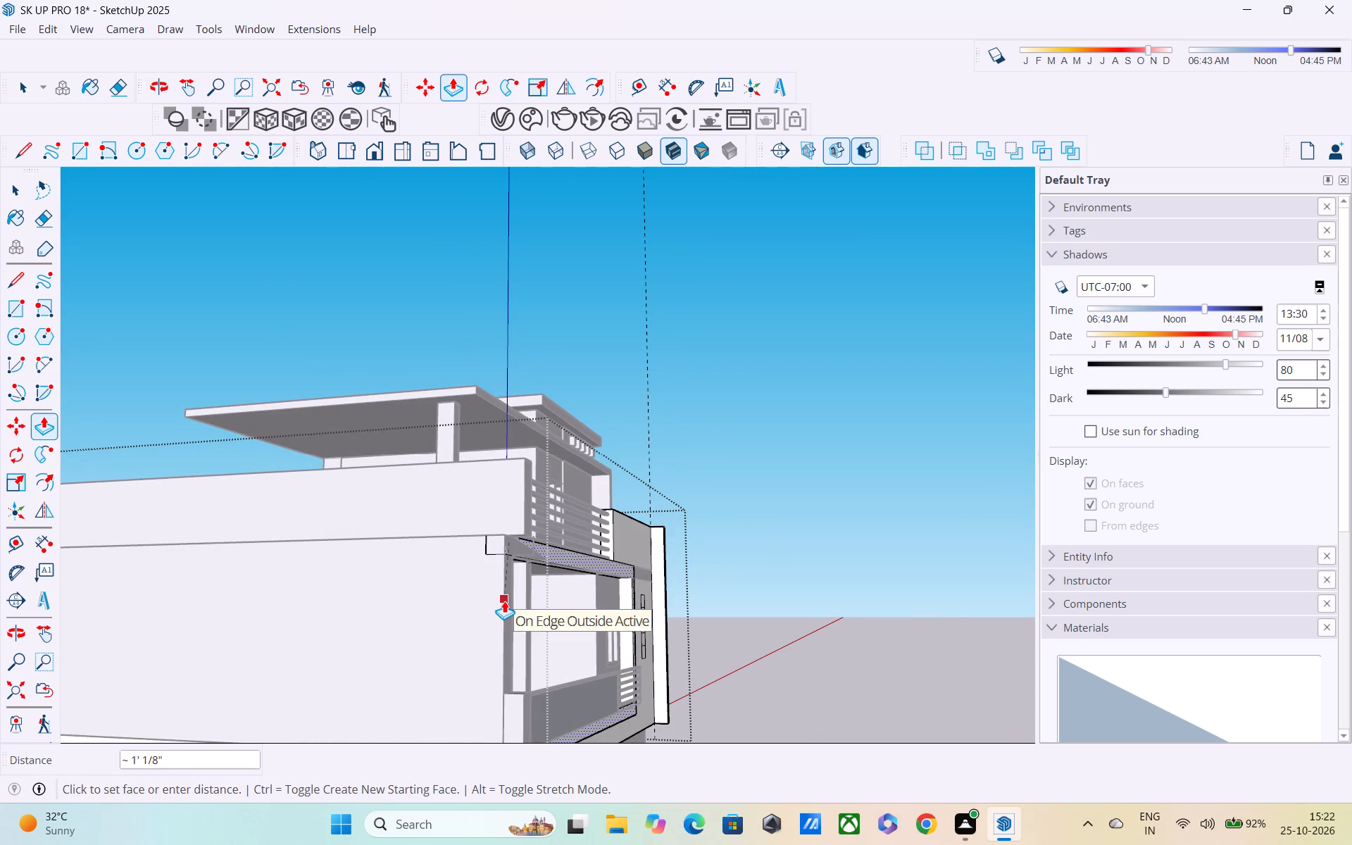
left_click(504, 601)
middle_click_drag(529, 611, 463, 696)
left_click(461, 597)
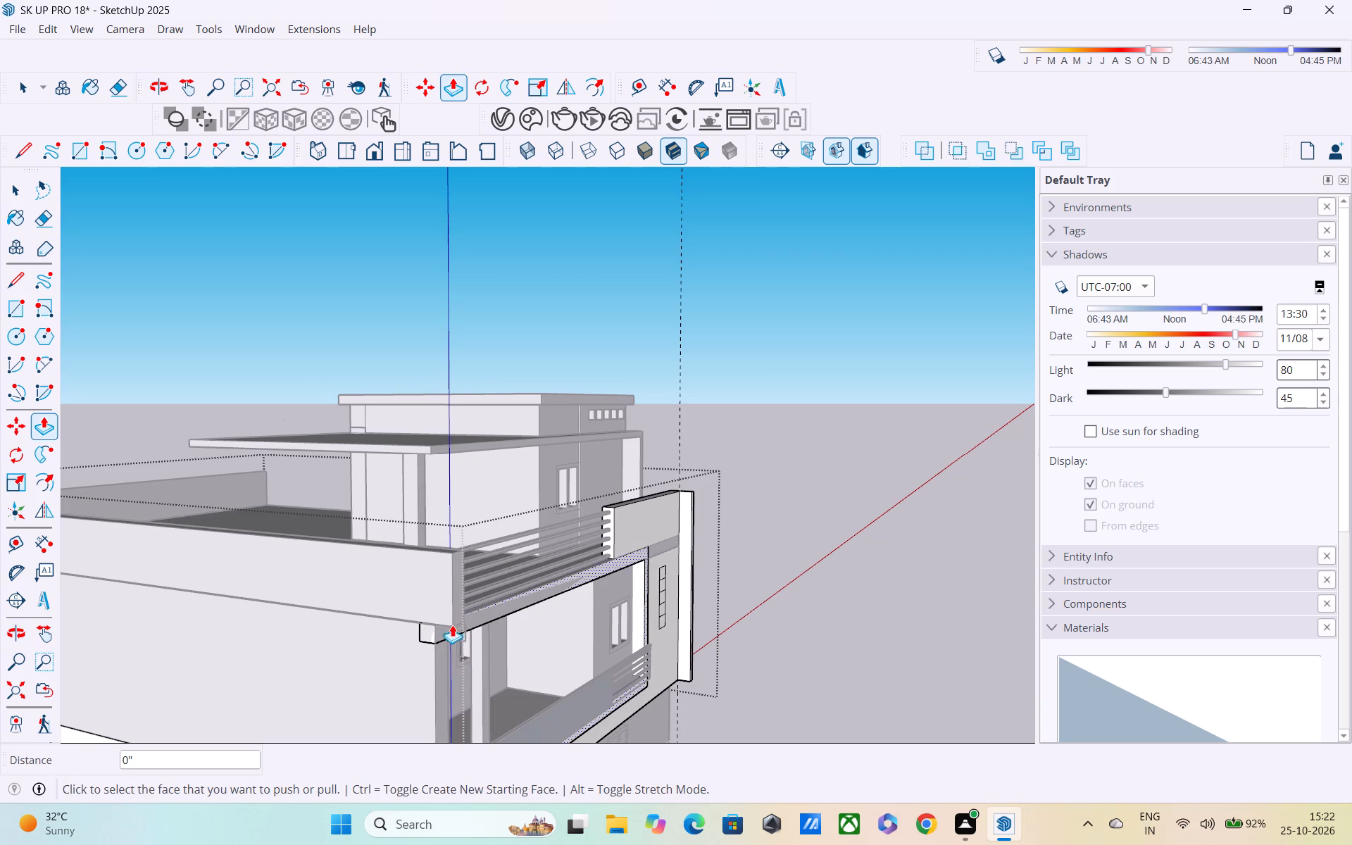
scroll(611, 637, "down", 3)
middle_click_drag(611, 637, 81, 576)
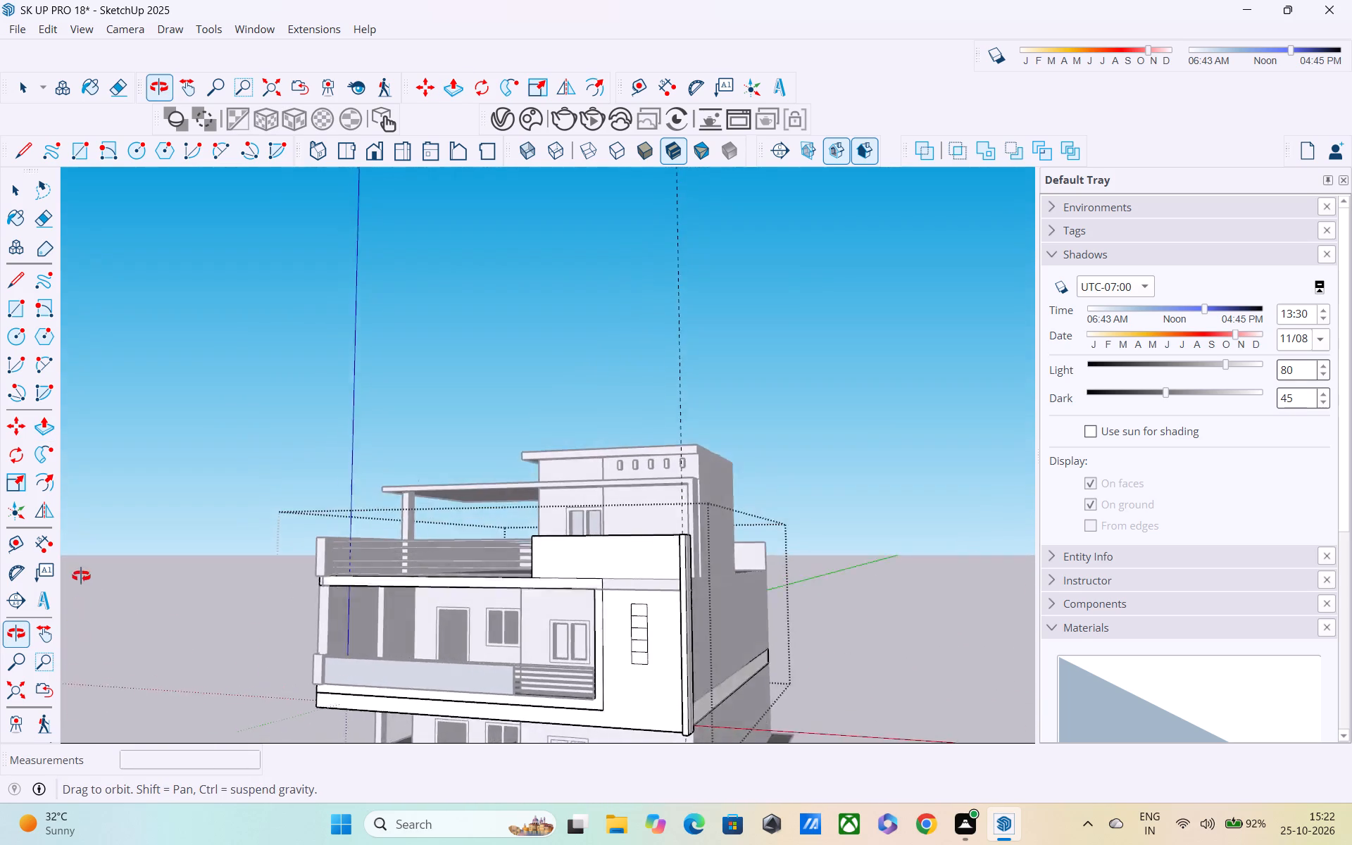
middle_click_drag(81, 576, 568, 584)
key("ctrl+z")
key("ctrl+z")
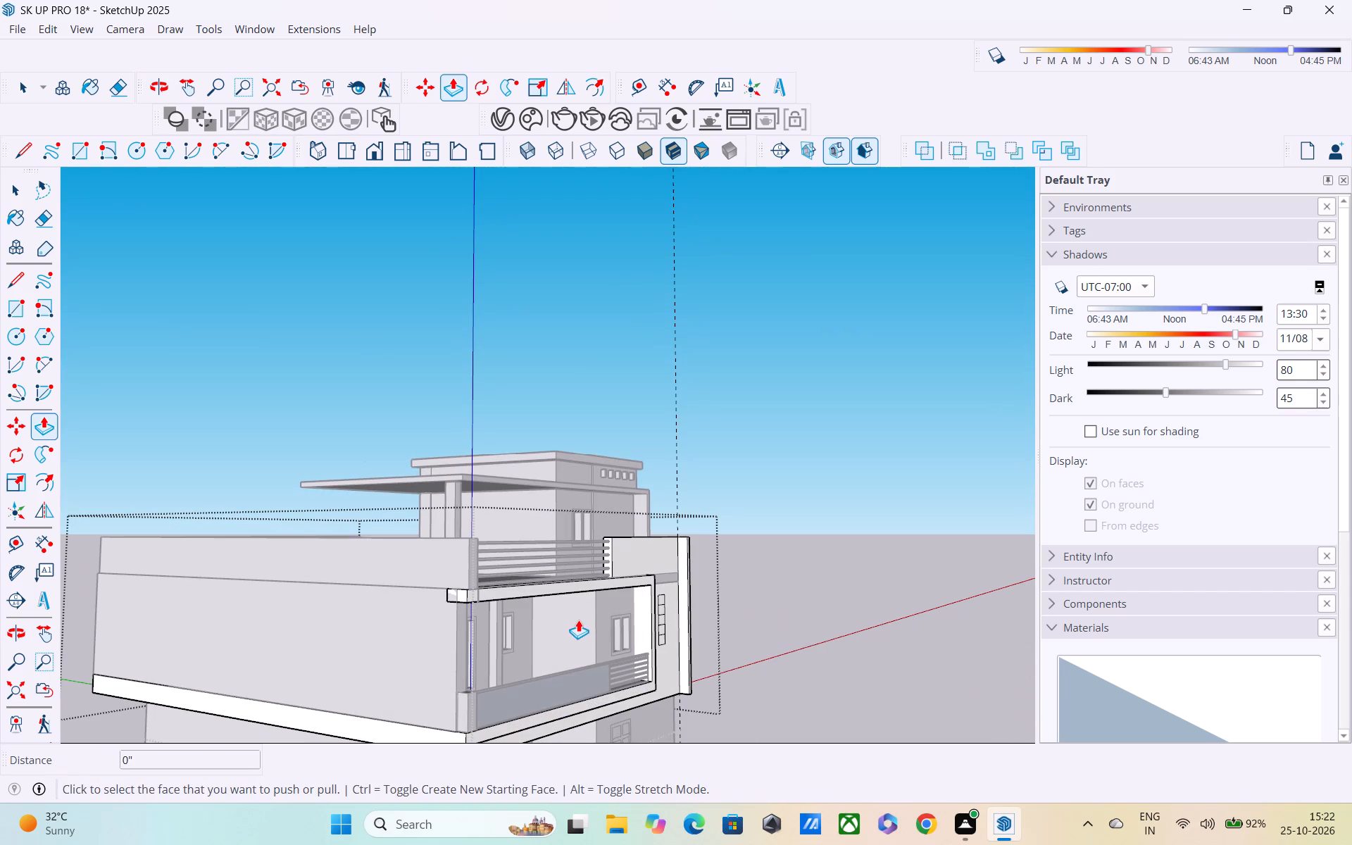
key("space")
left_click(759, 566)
Examine the corner where the side wall, terrace slab and balcony frame meet, from the front, side and below.
middle_click_drag(779, 637, 350, 644)
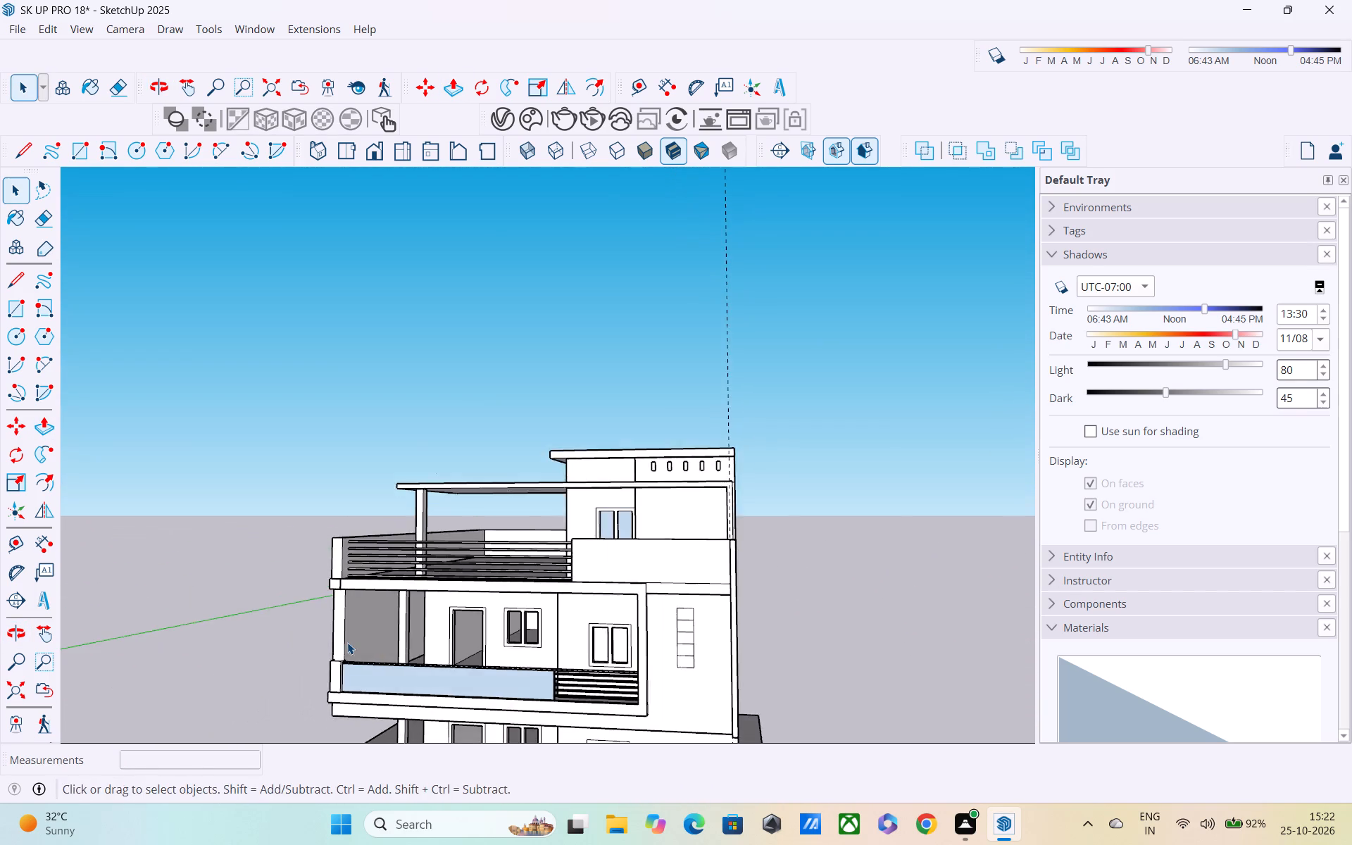
scroll(347, 642, "up", 1)
scroll(347, 642, "down", 1)
scroll(347, 642, "up", 3)
middle_click_drag(350, 632, 914, 632)
scroll(581, 730, "down", 3)
middle_click_drag(556, 714, 542, 690)
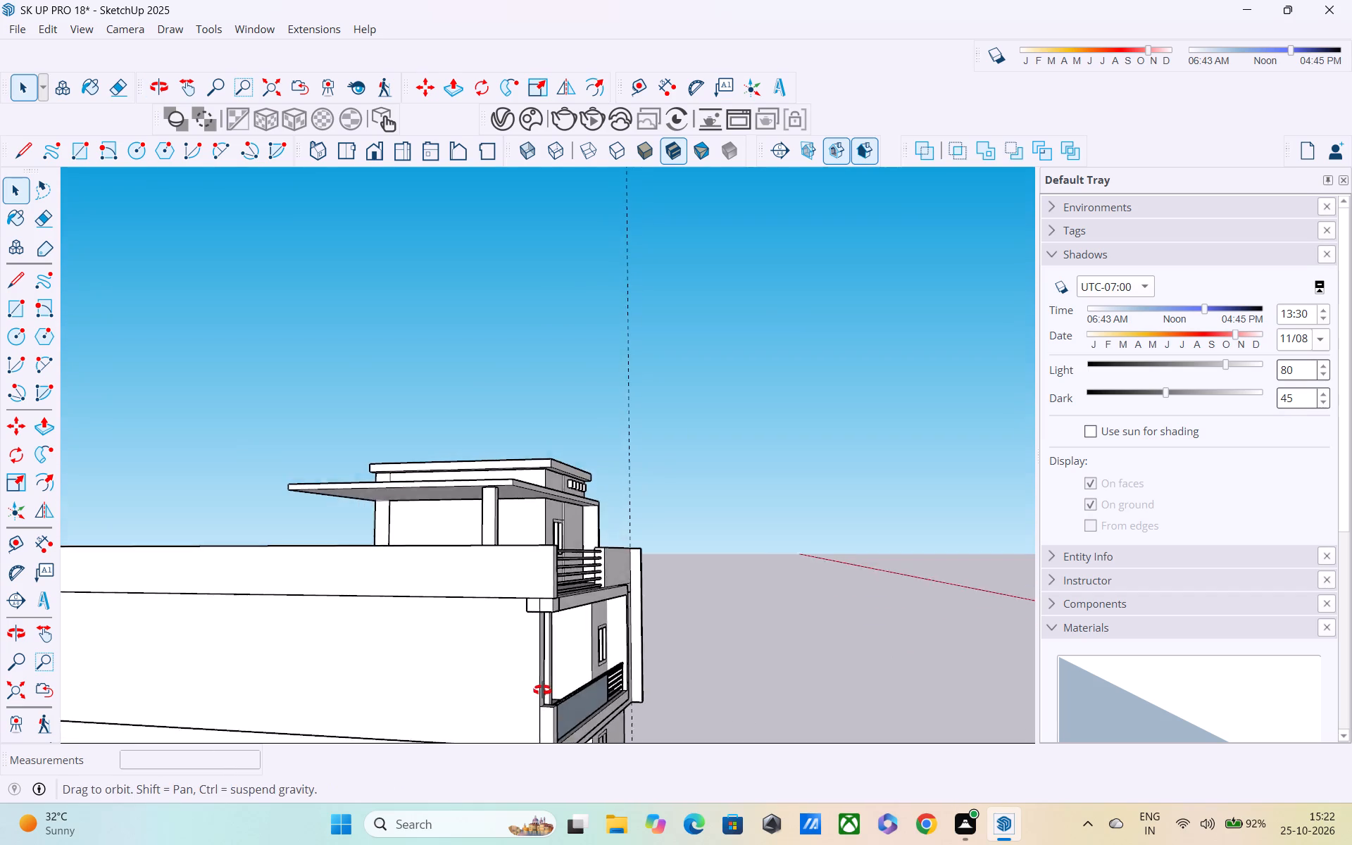
middle_click_drag(542, 690, 534, 624)
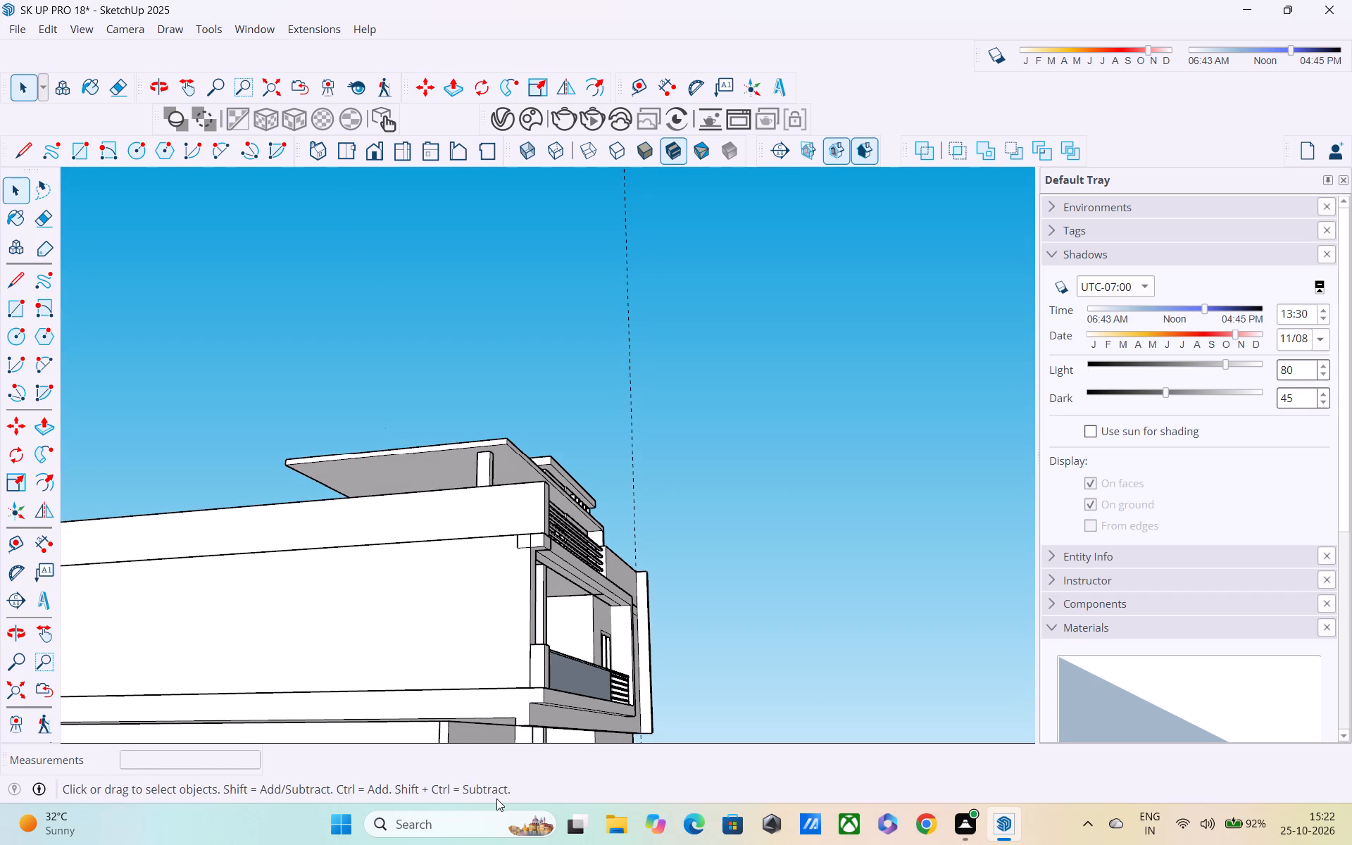
scroll(496, 799, "down", 1)
middle_click_drag(499, 813, 503, 844)
middle_click_drag(503, 844, 498, 844)
scroll(549, 773, "down", 2)
middle_click_drag(554, 663, 551, 585, "shift")
middle_click_drag(551, 597, 537, 685)
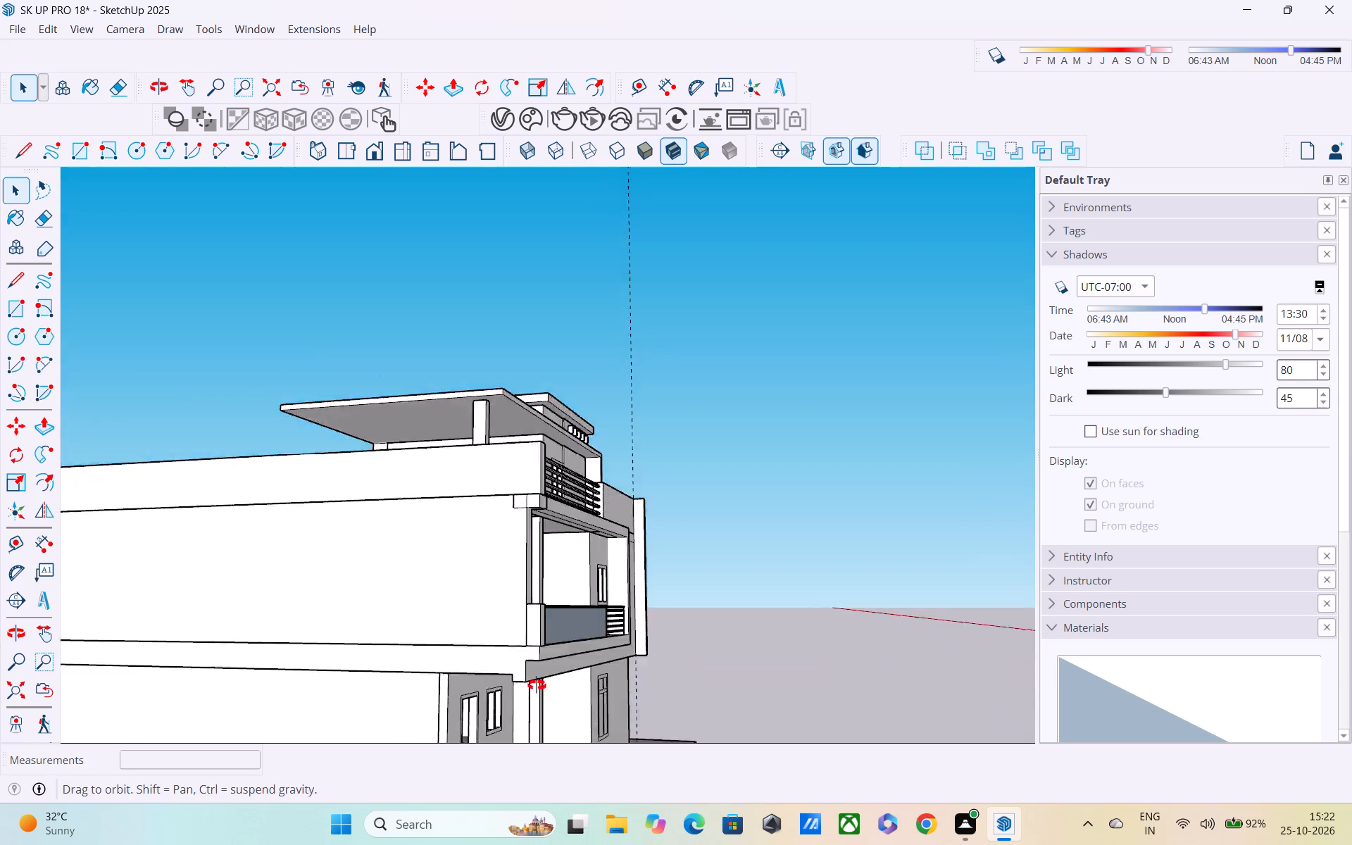
middle_click_drag(537, 685, 401, 794)
scroll(453, 708, "up", 7)
middle_click_drag(452, 692, 452, 652)
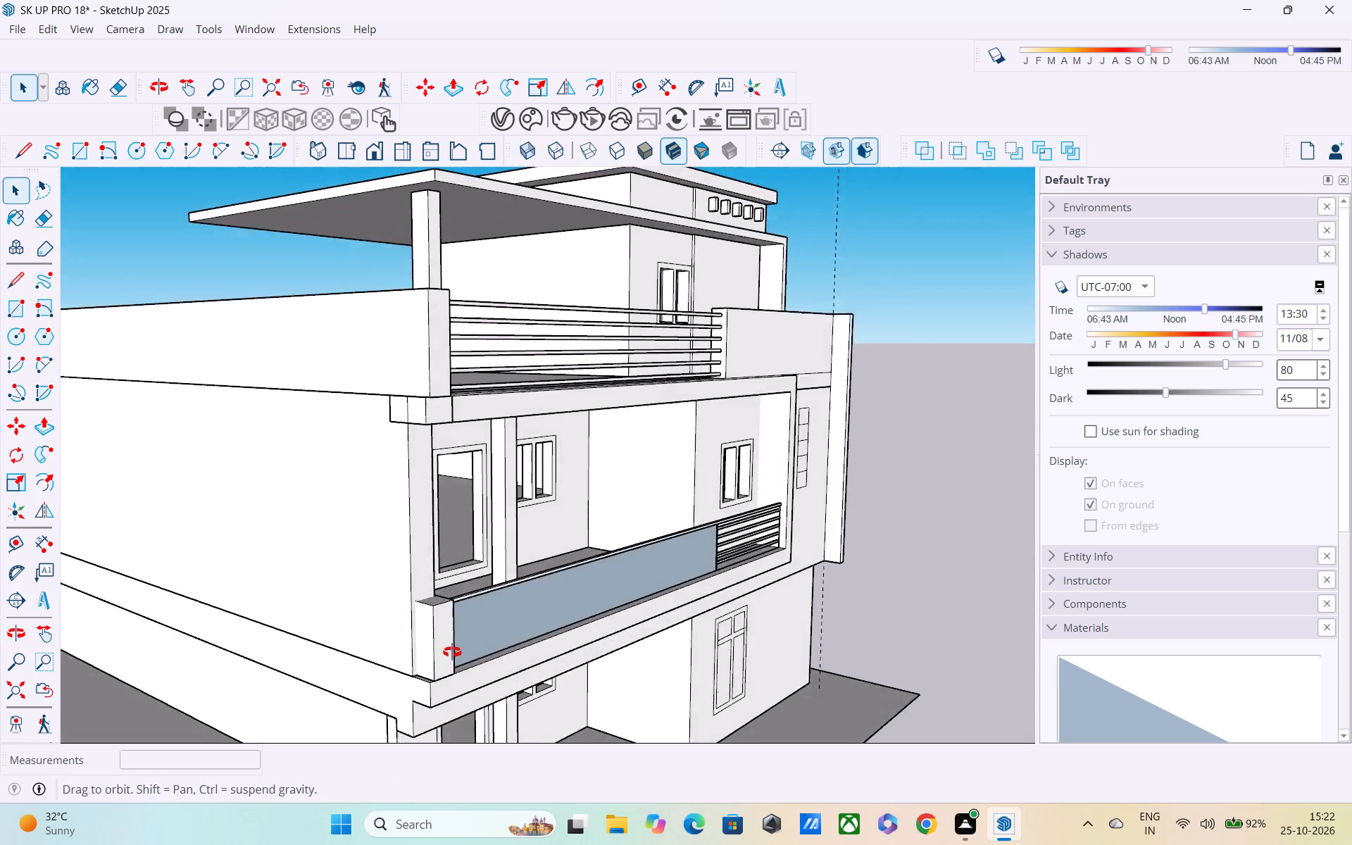
middle_click_drag(452, 652, 455, 625)
scroll(455, 625, "up", 1)
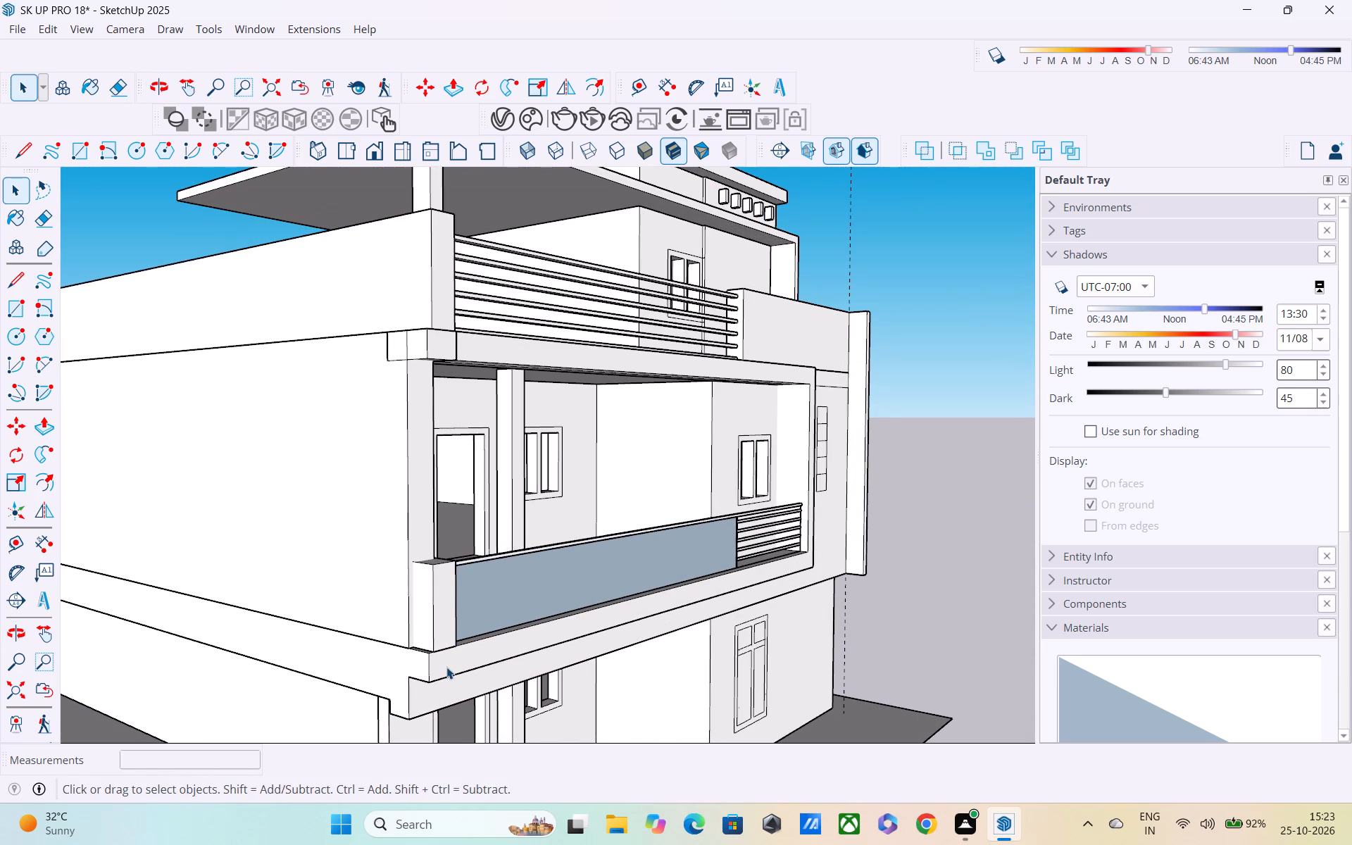
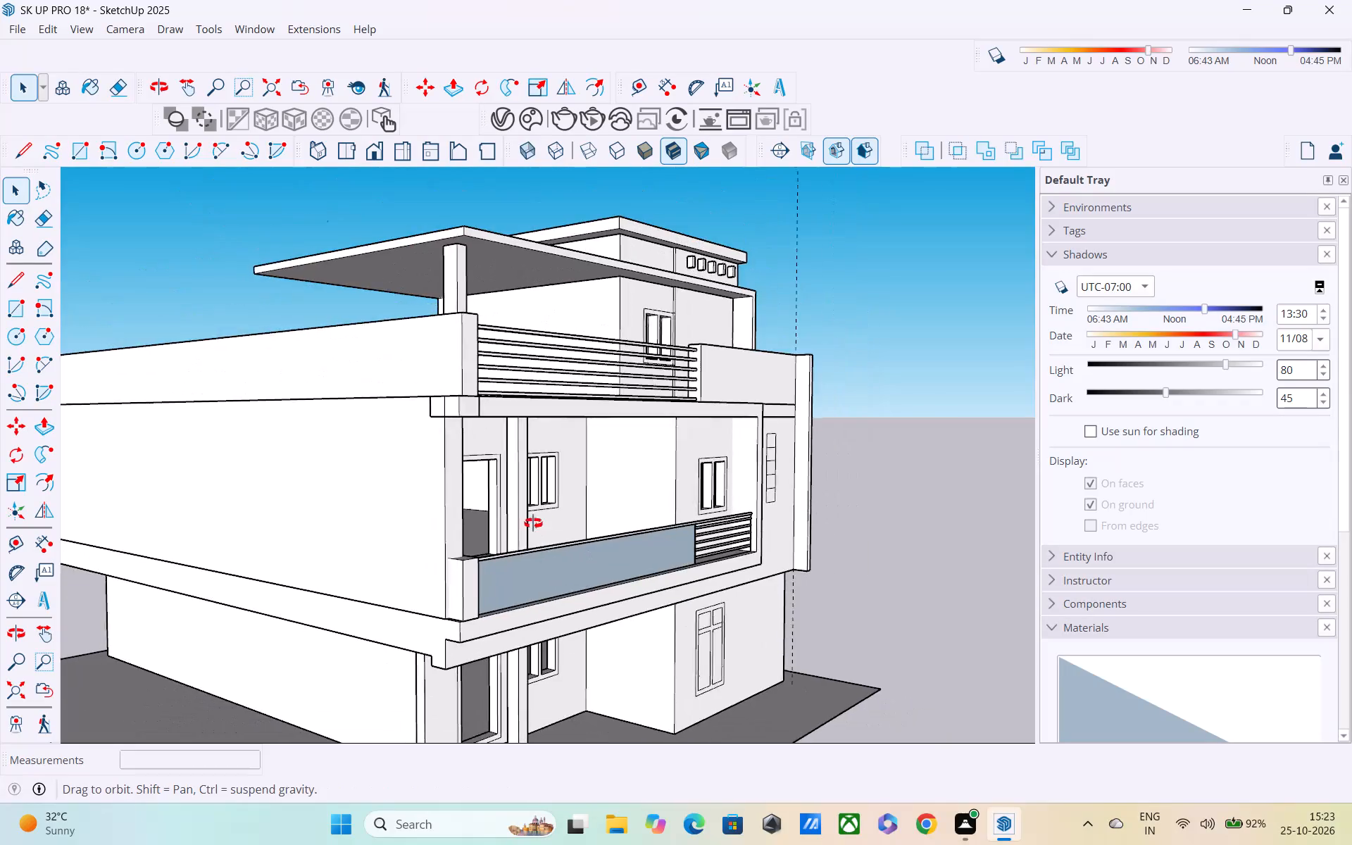
Erase the stray vertical line on the front face and the extra underside edge at the corner end of the balcony's upper beam.
middle_click_drag(533, 523, 1, 563)
middle_click_drag(82, 551, 218, 448)
scroll(223, 476, "up", 6)
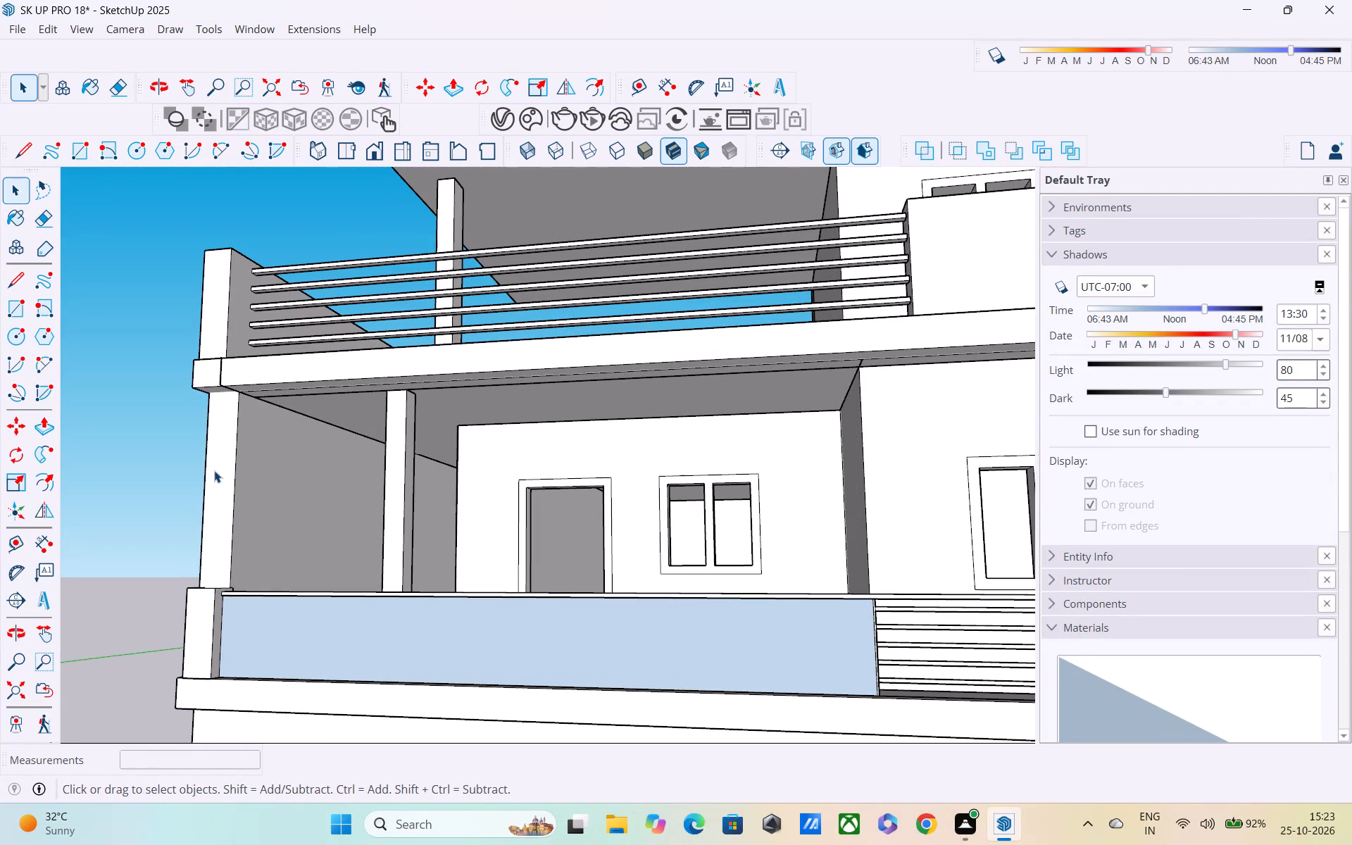
key("e")
scroll(200, 462, "up", 3)
scroll(217, 350, "down", 1)
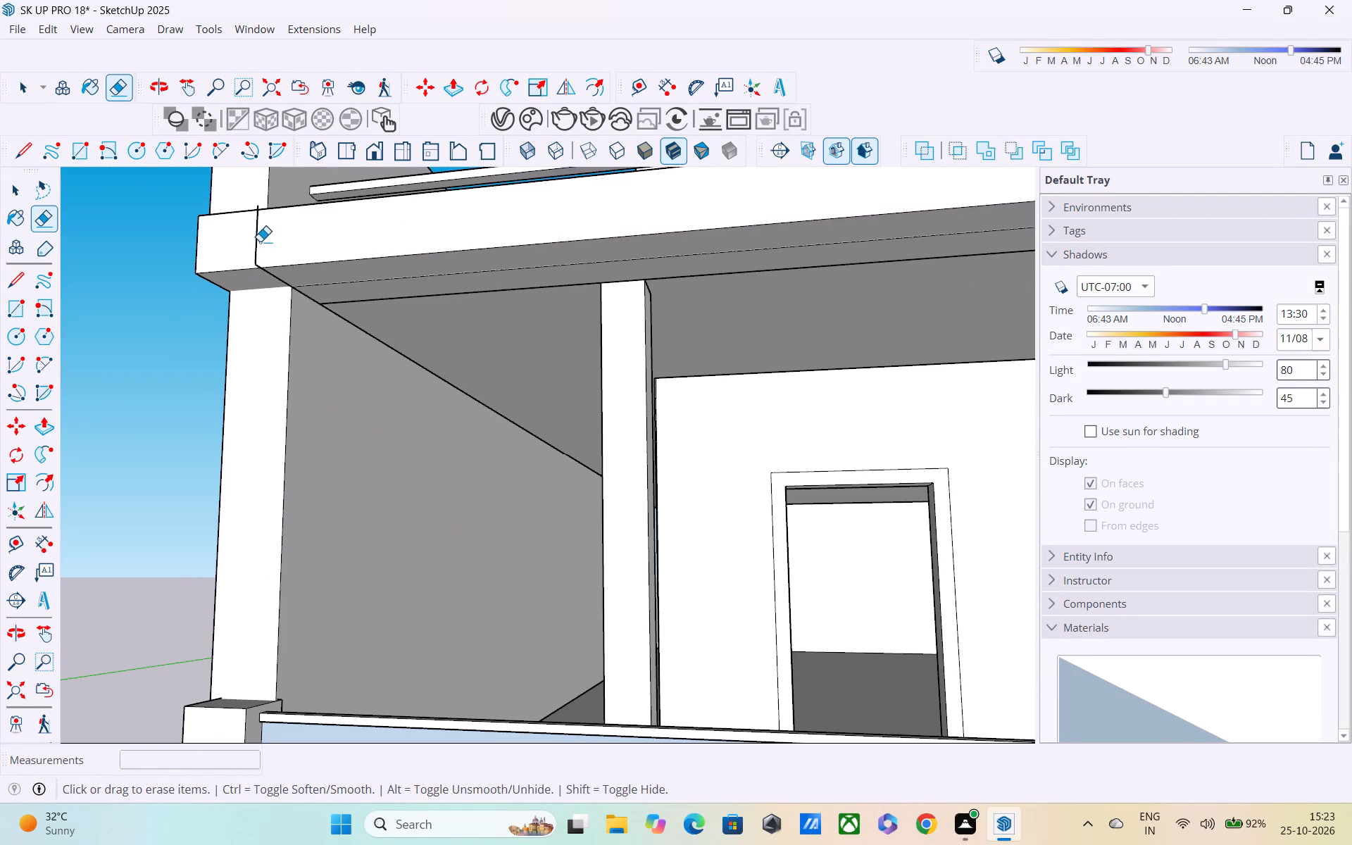
left_click(254, 232)
scroll(270, 277, "down", 1)
scroll(272, 279, "up", 3)
middle_click_drag(268, 271, 265, 246)
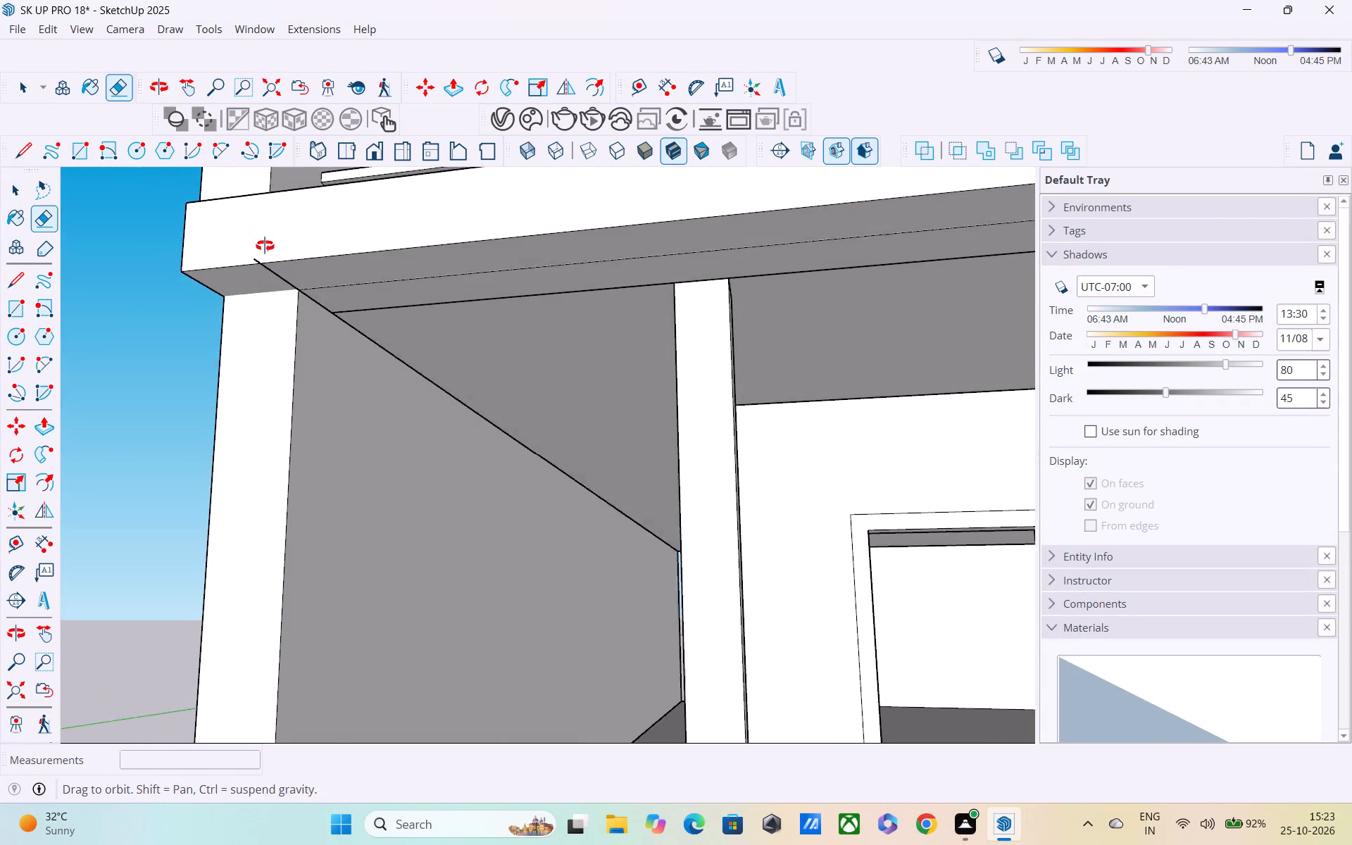
middle_click_drag(265, 246, 263, 231)
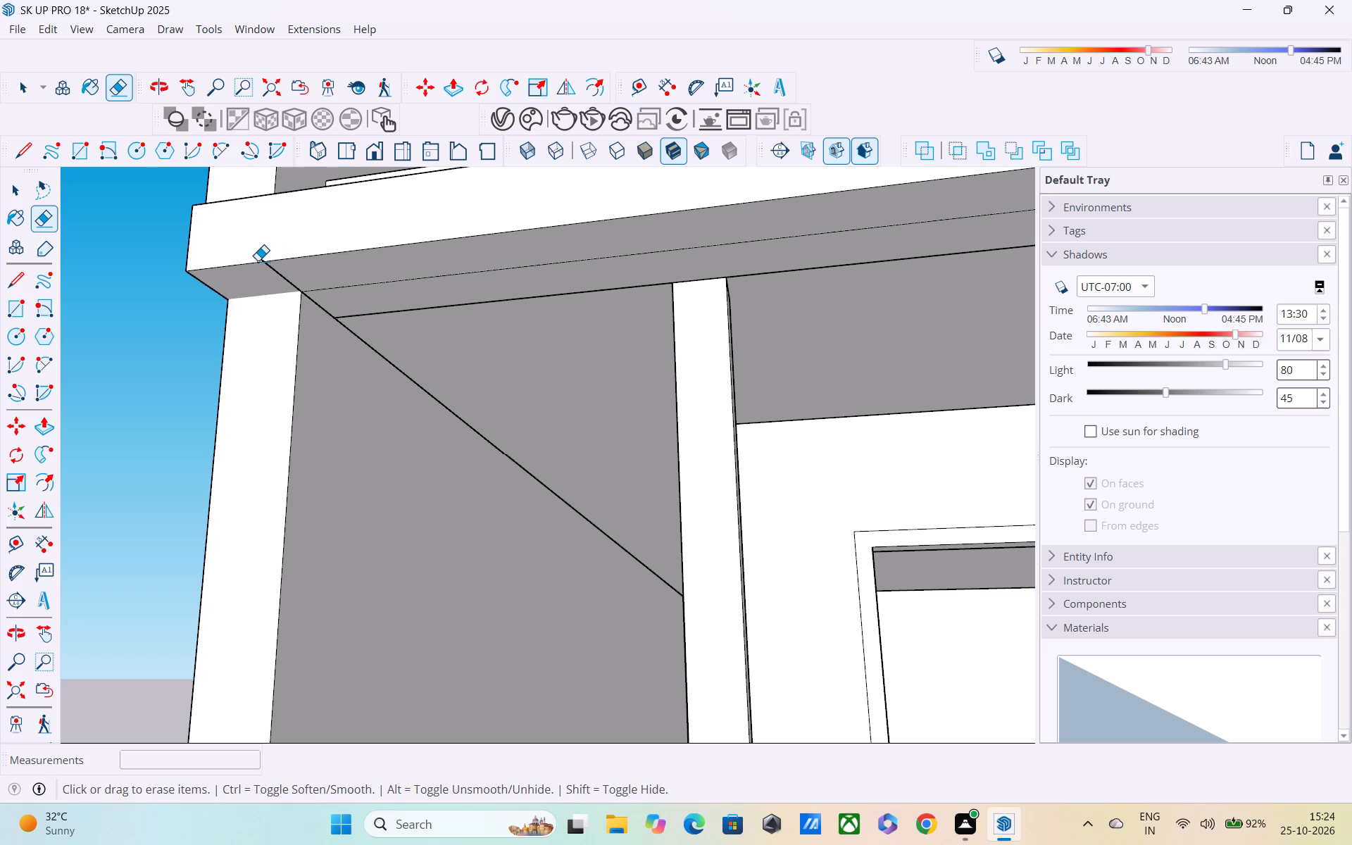
left_click(259, 259)
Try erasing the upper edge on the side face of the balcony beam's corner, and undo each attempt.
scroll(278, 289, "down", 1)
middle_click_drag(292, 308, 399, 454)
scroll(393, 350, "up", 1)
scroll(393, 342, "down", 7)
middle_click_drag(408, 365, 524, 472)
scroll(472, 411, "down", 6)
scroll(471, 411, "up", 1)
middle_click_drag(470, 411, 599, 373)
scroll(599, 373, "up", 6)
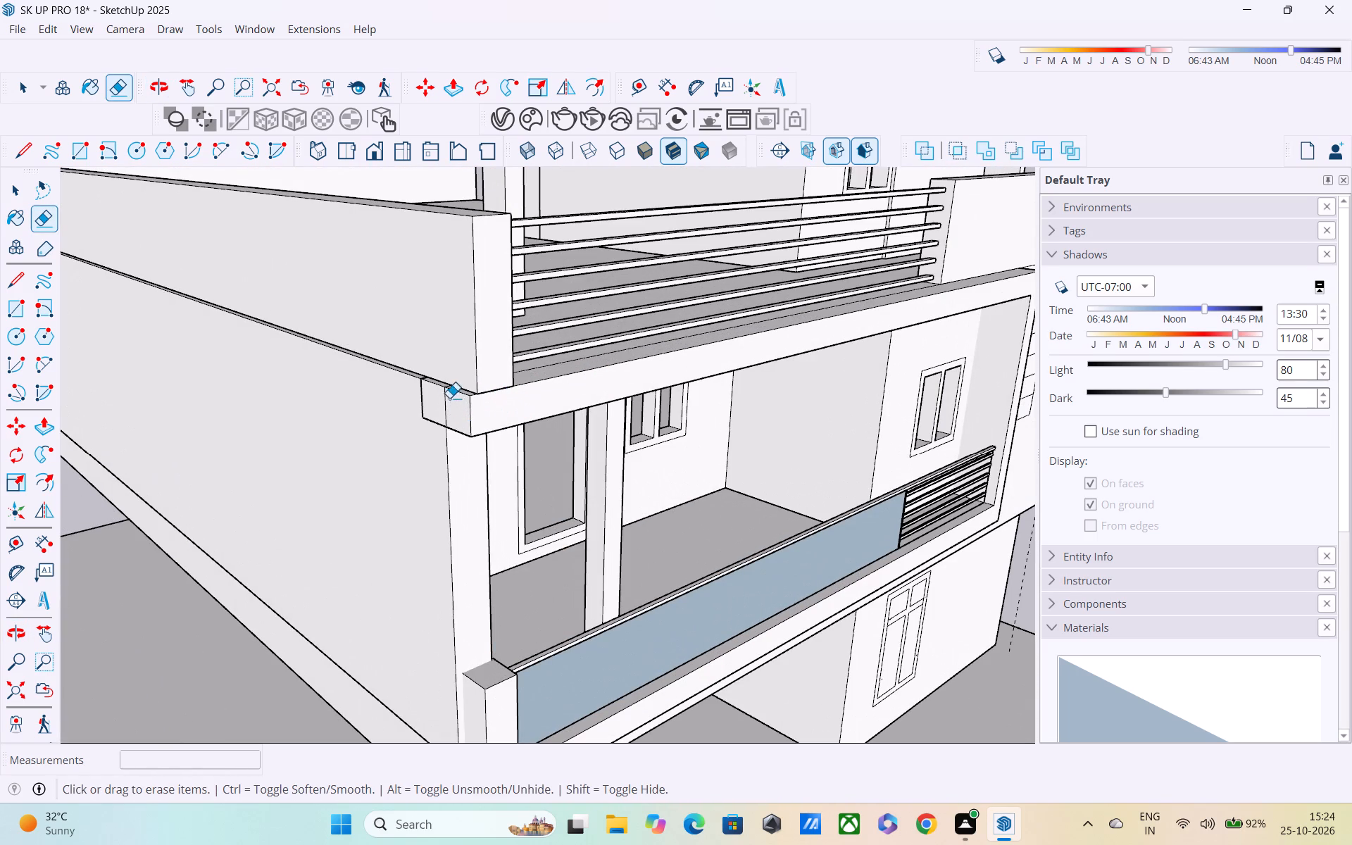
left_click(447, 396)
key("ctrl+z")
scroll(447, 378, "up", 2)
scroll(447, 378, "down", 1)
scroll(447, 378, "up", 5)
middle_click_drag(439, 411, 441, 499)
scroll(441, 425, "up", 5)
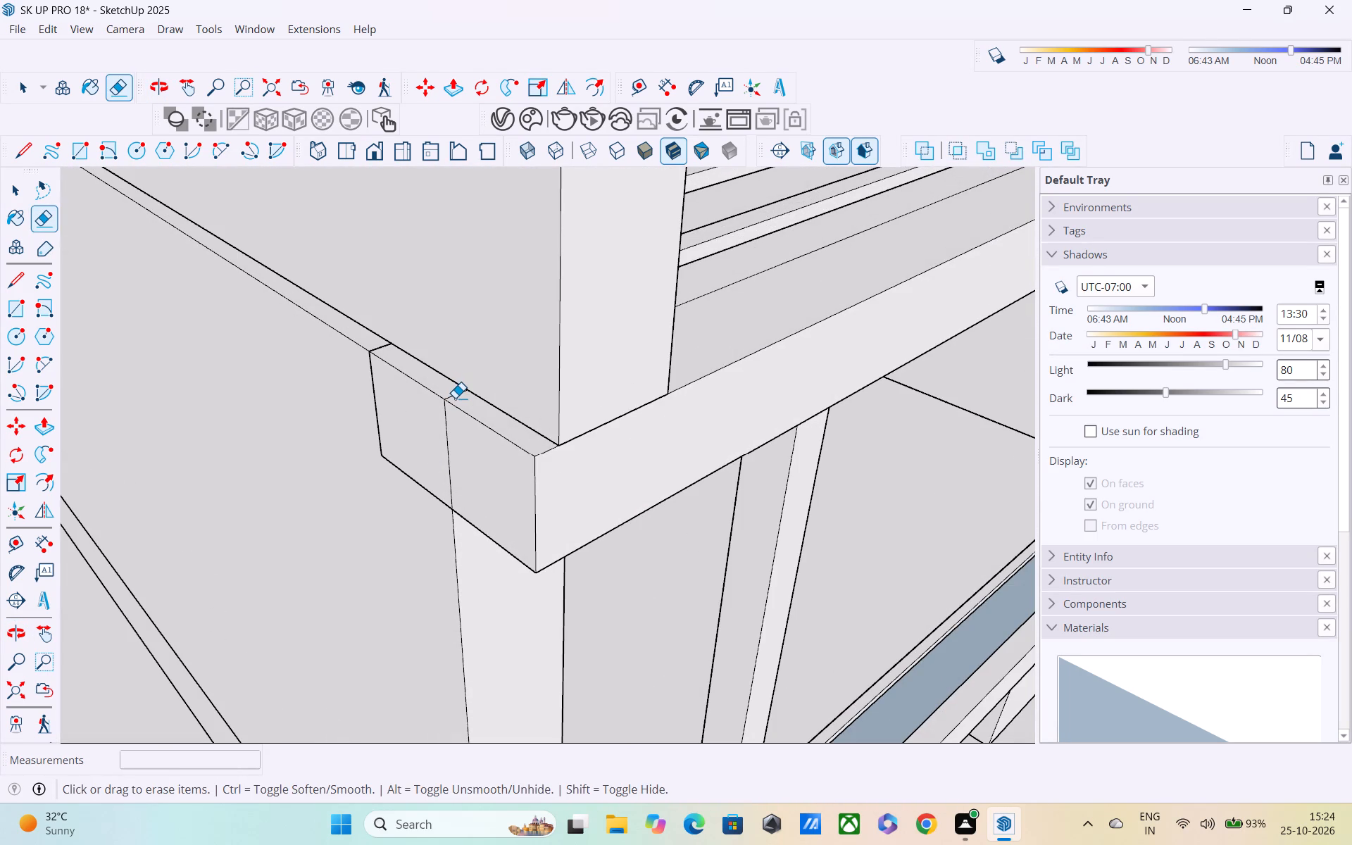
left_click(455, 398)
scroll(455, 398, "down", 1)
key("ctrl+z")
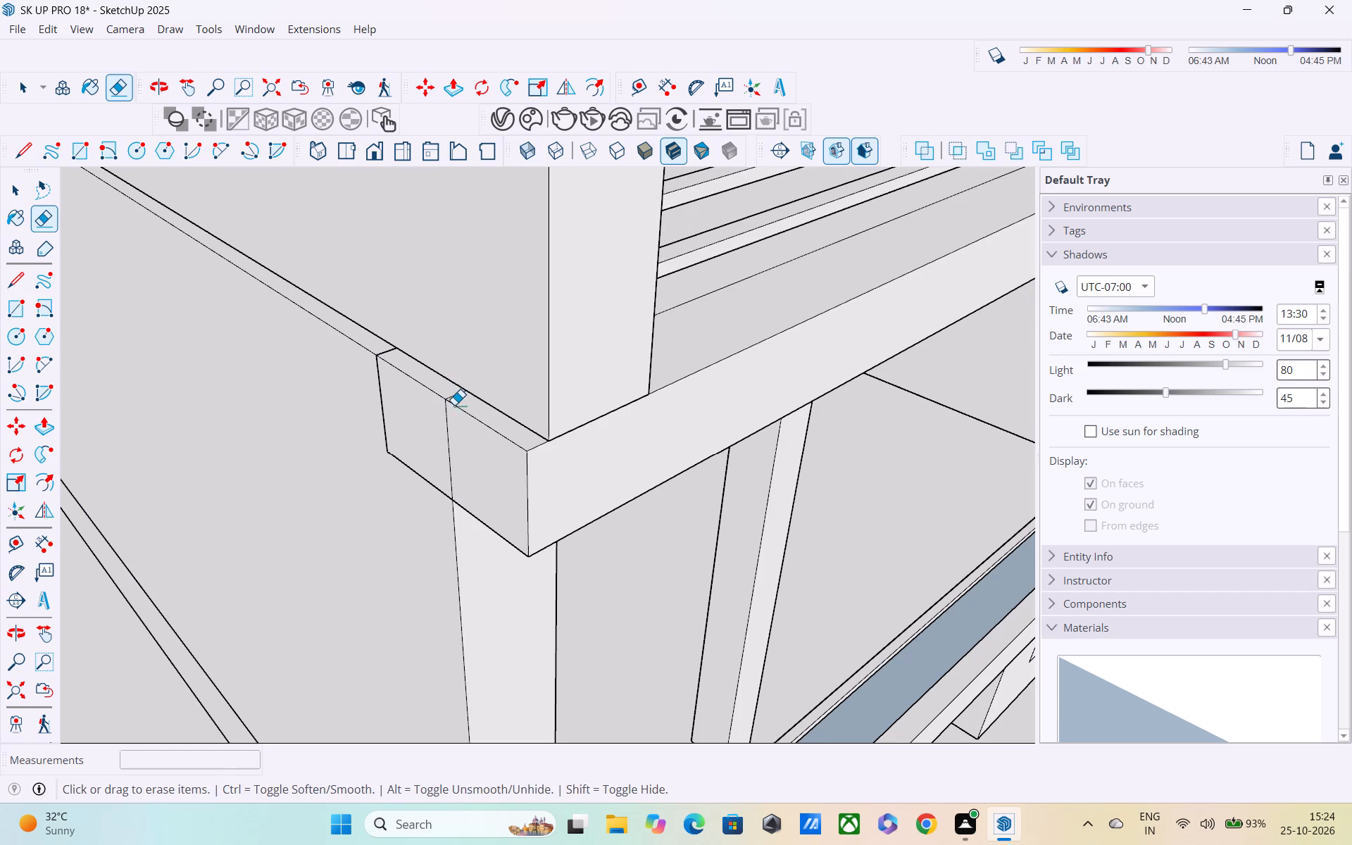
Open the balcony frame group and select all its connected geometry to examine its extent, and leave the group.
key("space")
double_click(472, 446)
scroll(472, 447, "down", 2)
double_click(513, 382)
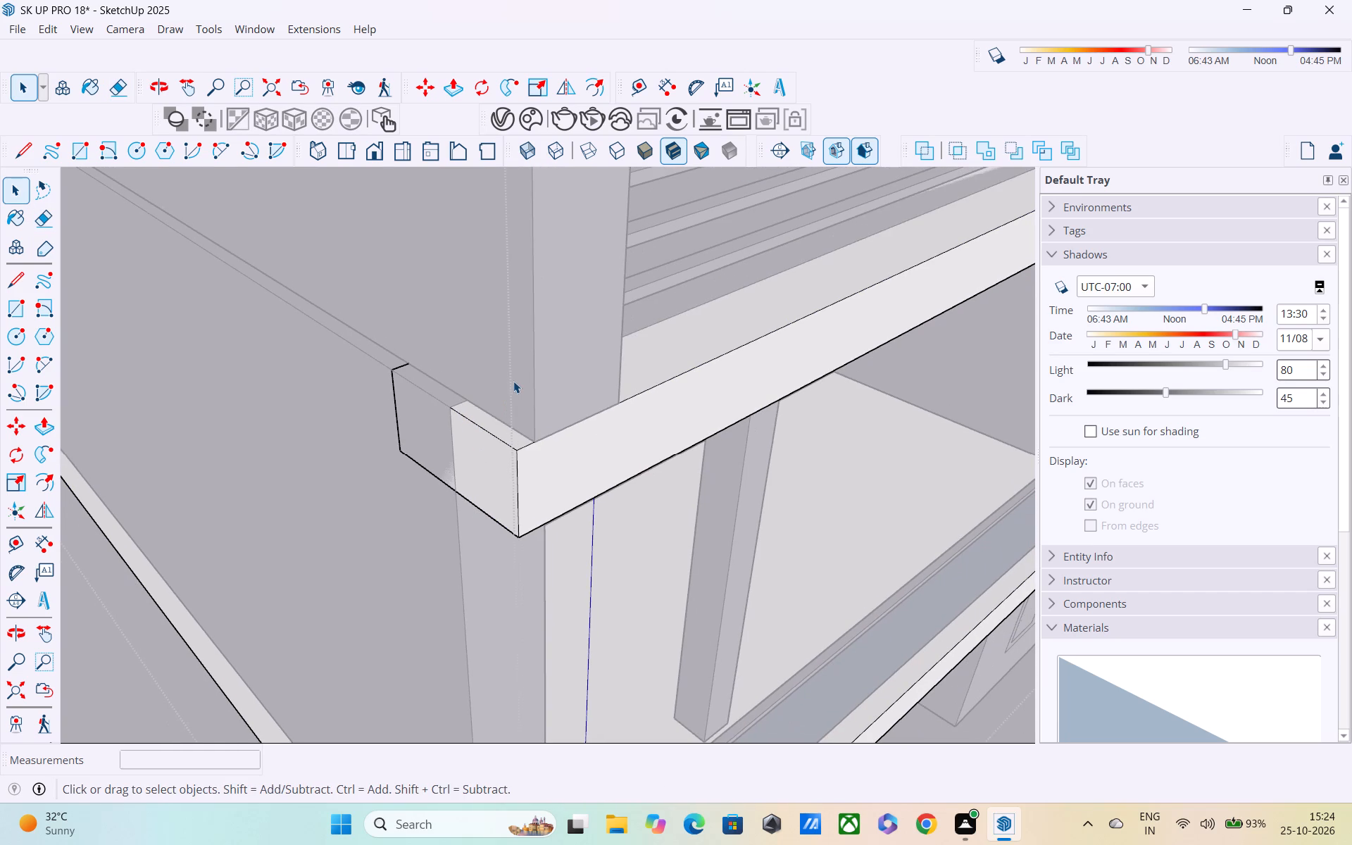
triple_click(542, 349)
scroll(546, 408, "down", 5)
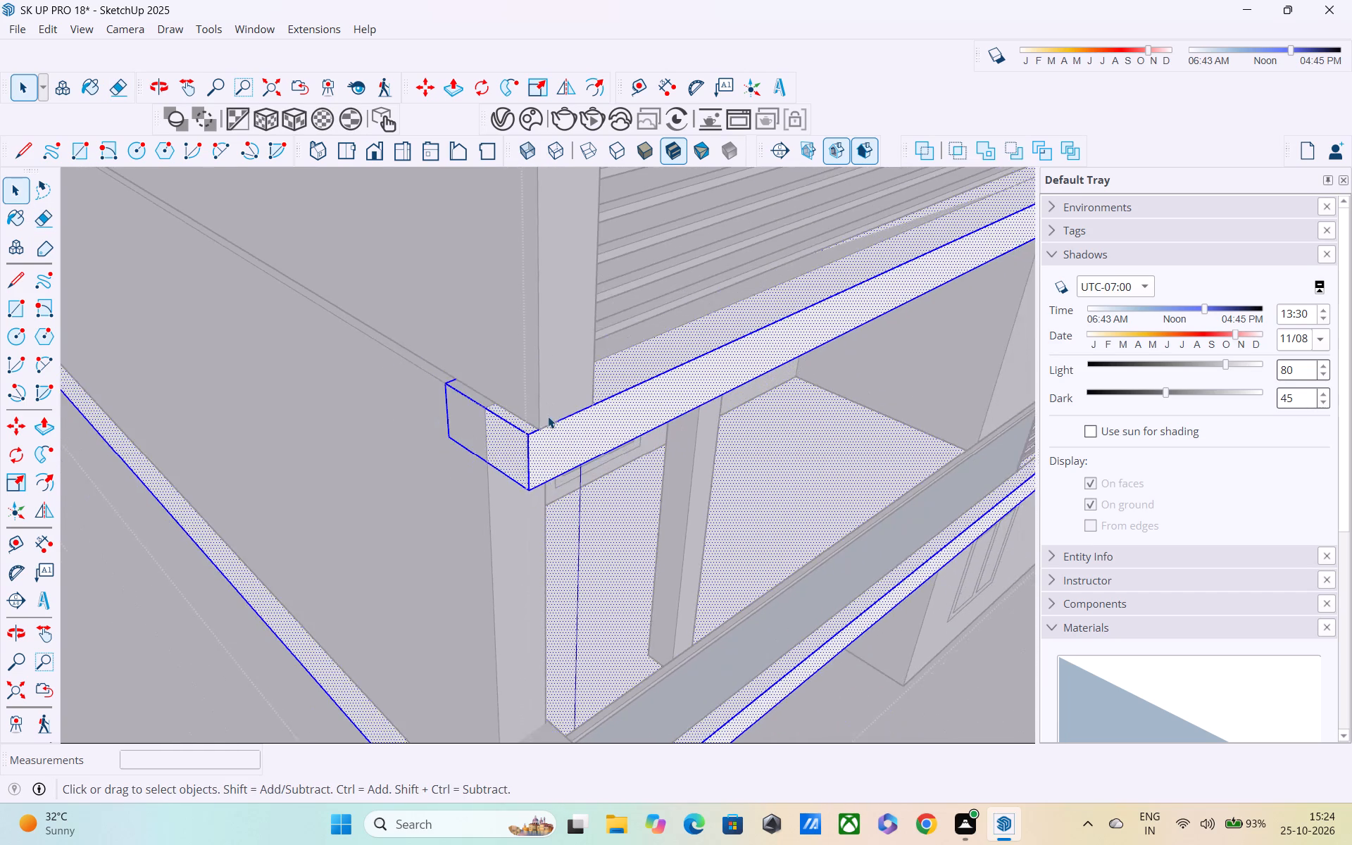
middle_click_drag(559, 449, 520, 313)
scroll(520, 313, "up", 1)
scroll(520, 344, "down", 5)
scroll(571, 511, "down", 7)
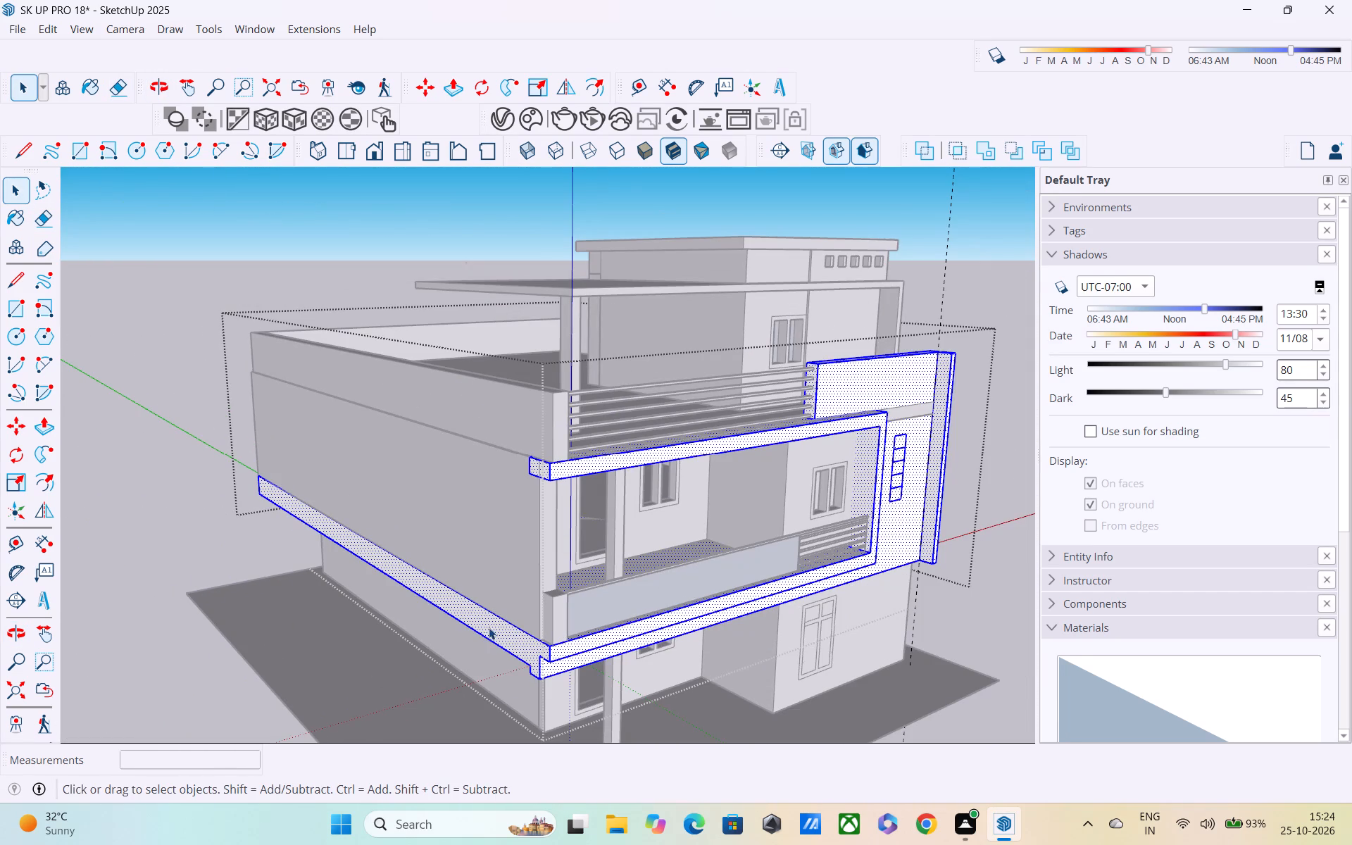
left_click(151, 301)
Examine the front elevation, including the balcony beam and the wall with the five-pane vertical strip.
middle_click_drag(243, 408, 0, 350)
scroll(156, 394, "down", 5)
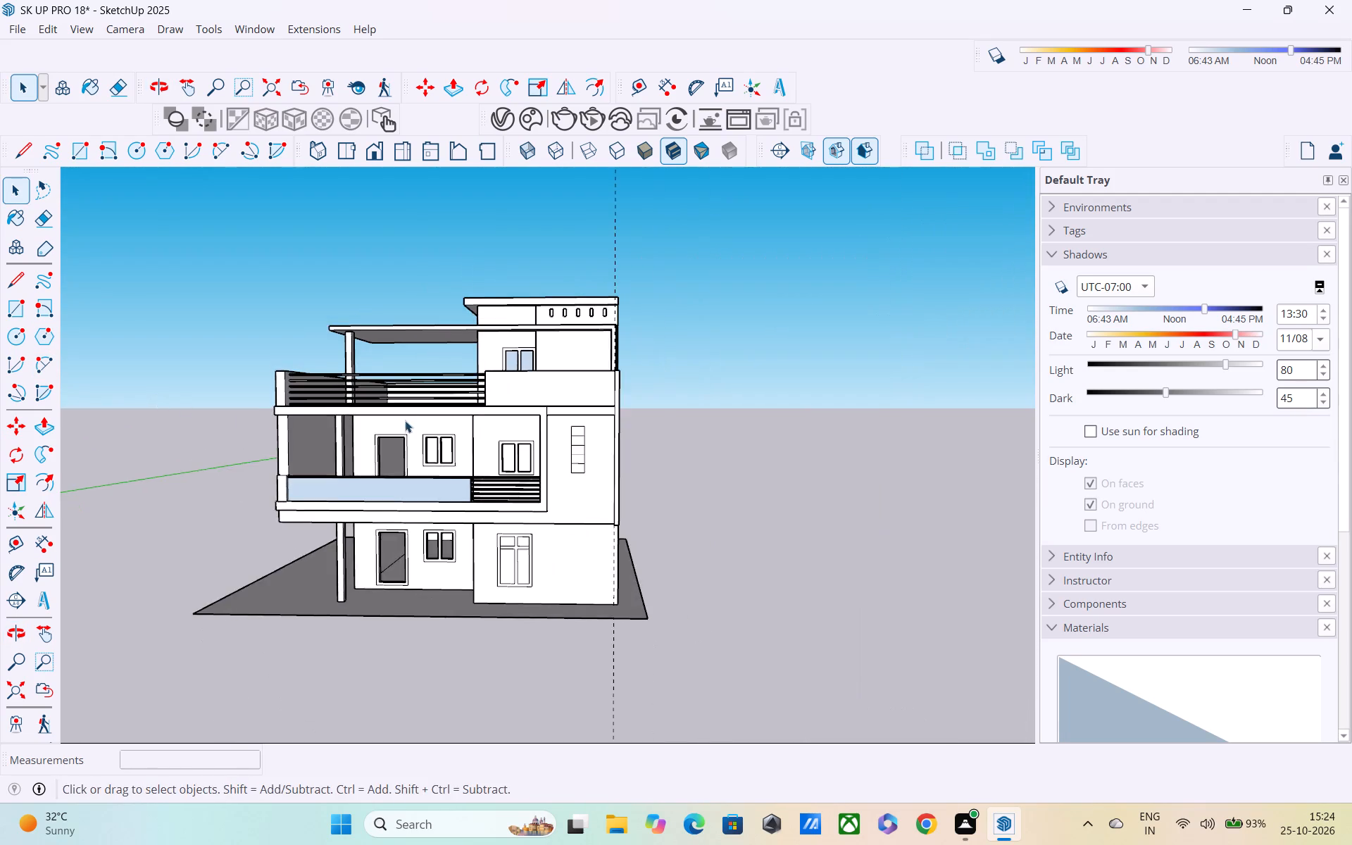
middle_click_drag(405, 420, 369, 363)
scroll(330, 418, "up", 4)
scroll(306, 407, "down", 1)
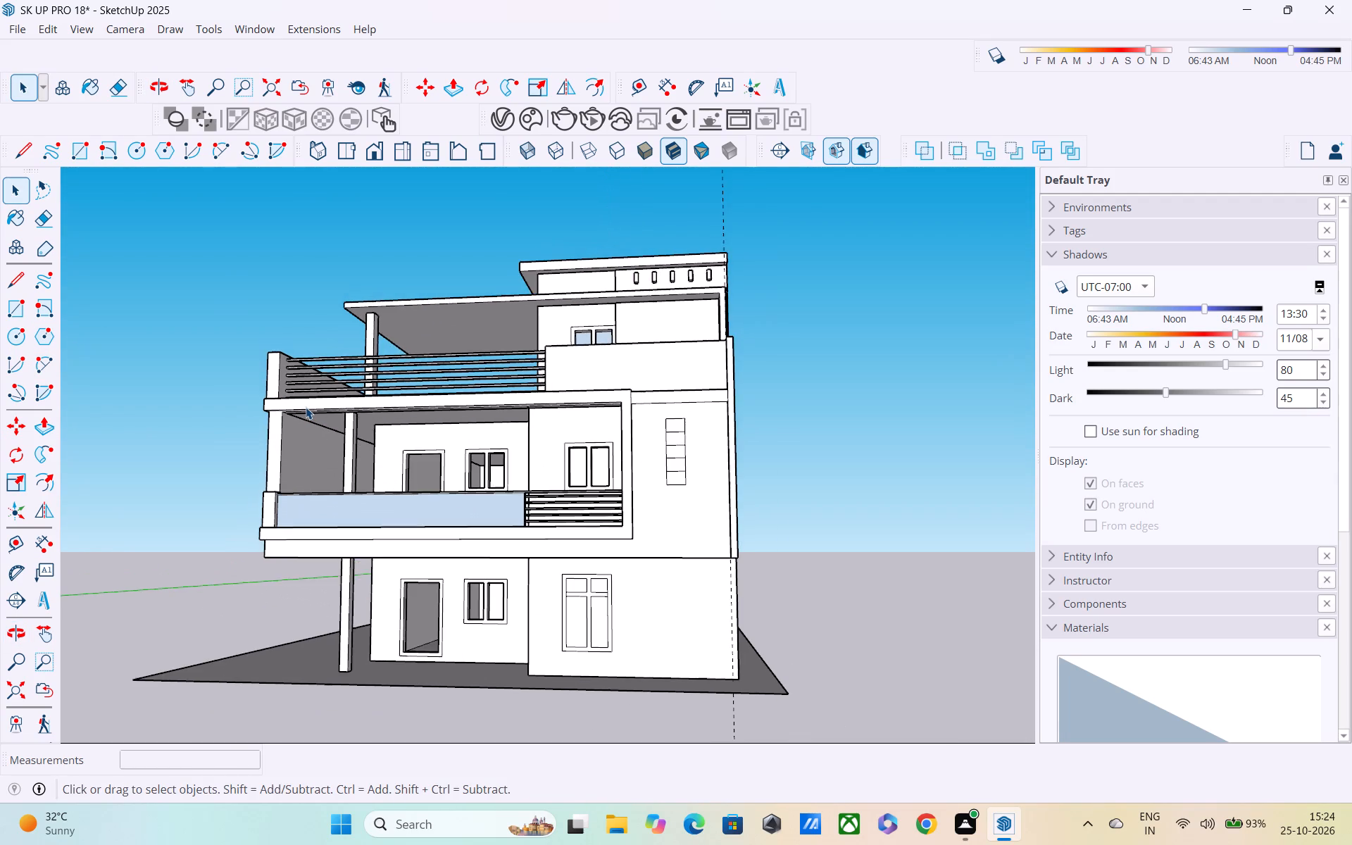
scroll(306, 407, "down", 1)
middle_click_drag(365, 484, 367, 523)
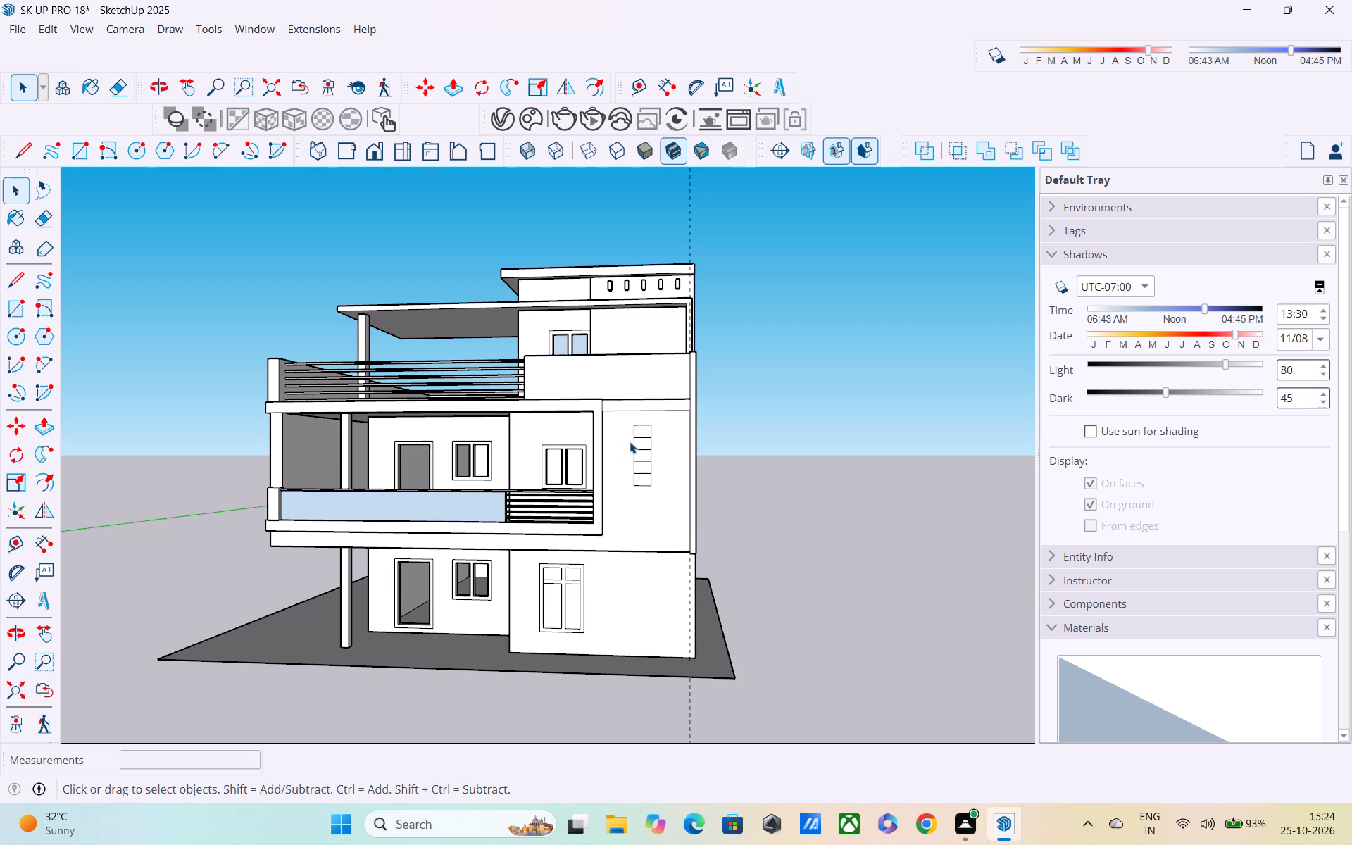
scroll(706, 435, "up", 7)
middle_click_drag(664, 413, 671, 399)
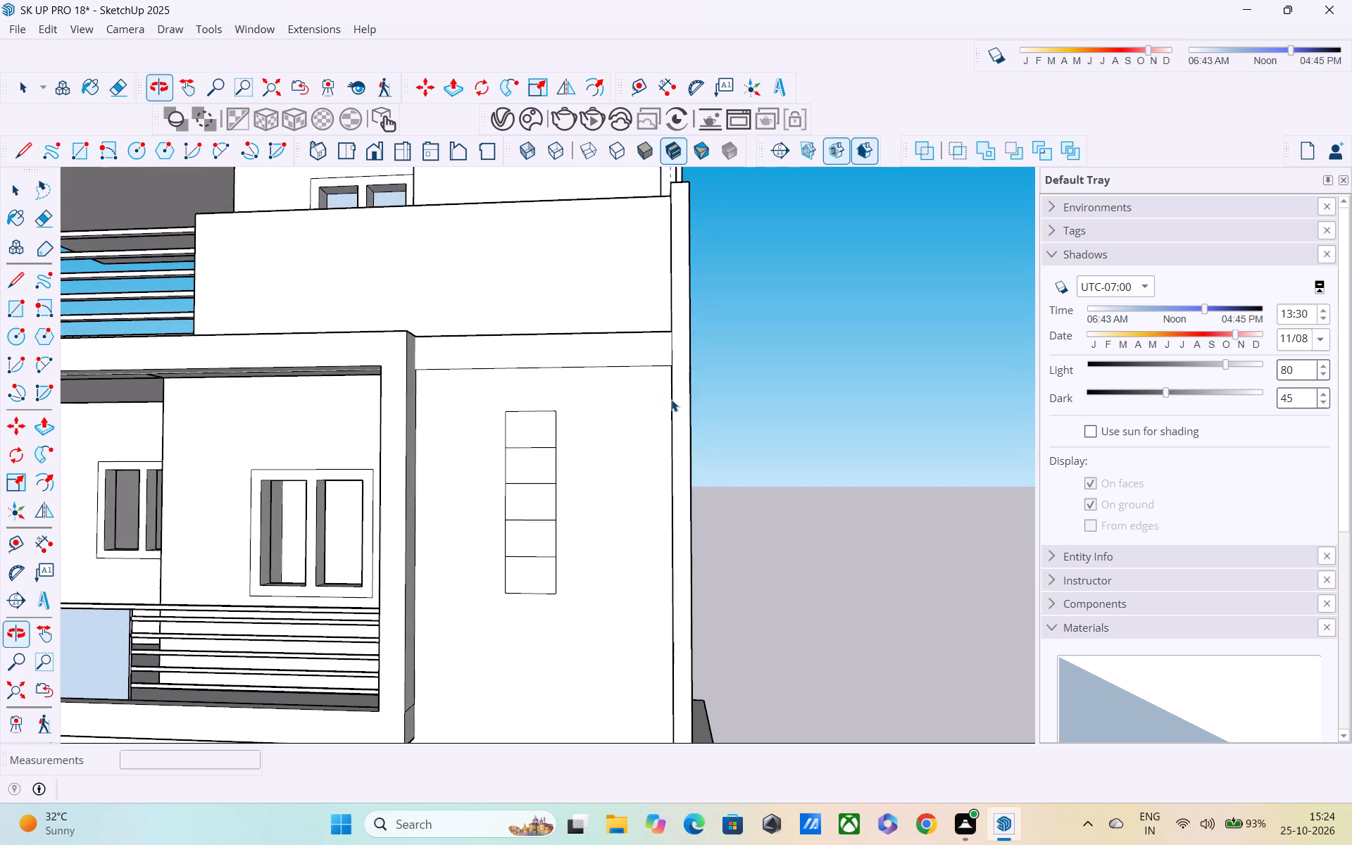
middle_click_drag(672, 408, 758, 363, "shift")
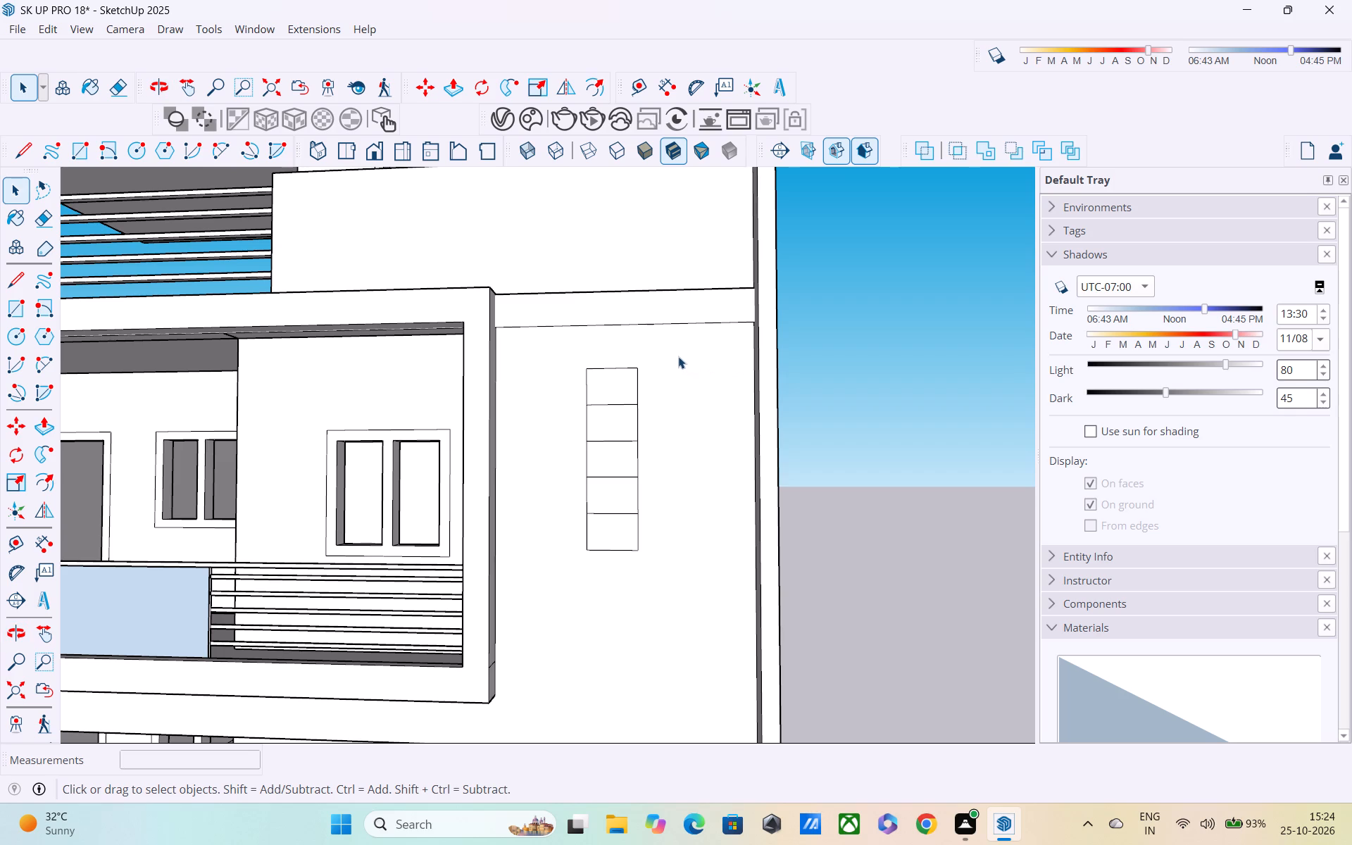
scroll(672, 345, "down", 5)
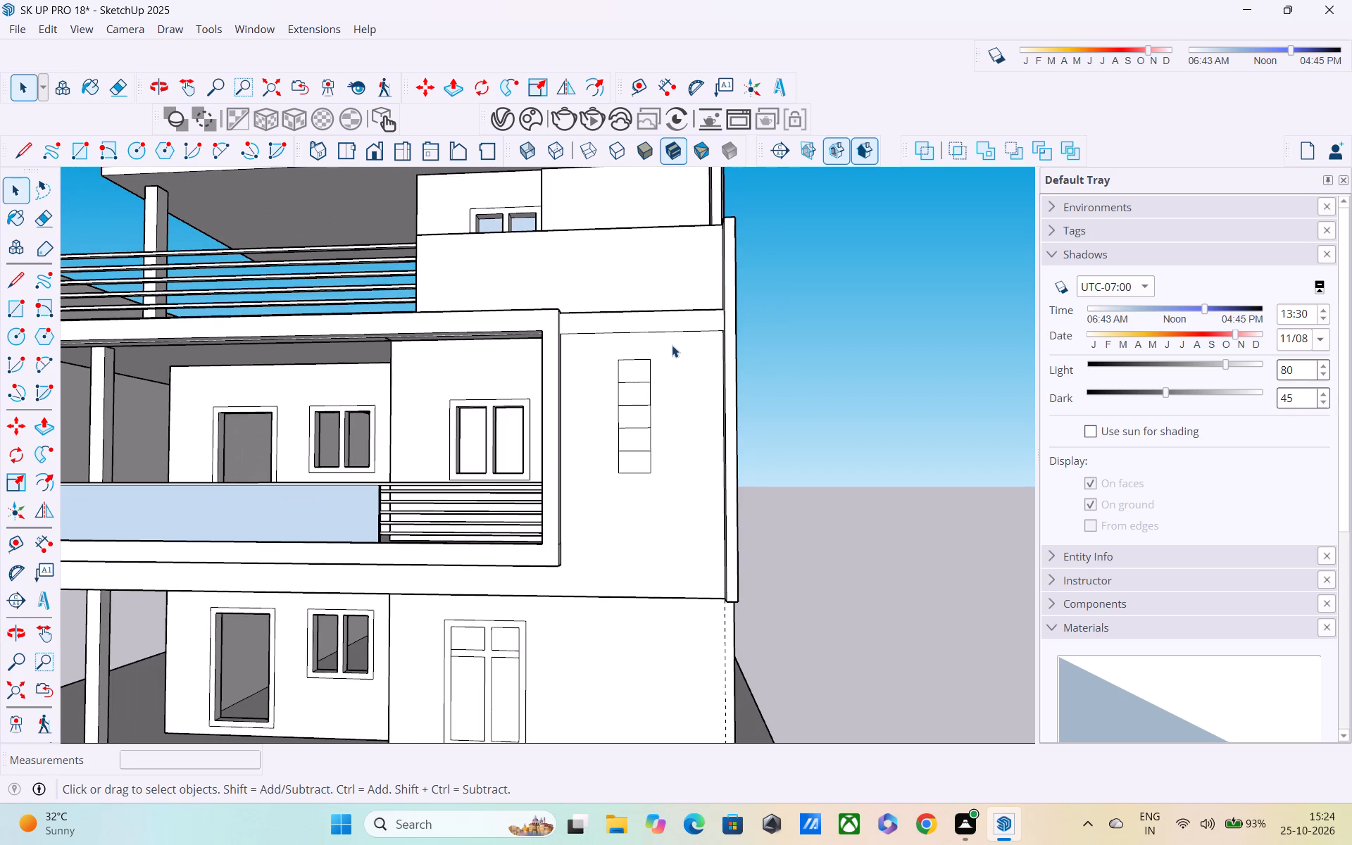
Open the slab group showing as a band above the five-pane strip, inspect its connected geometry, and leave the group.
scroll(672, 345, "up", 2)
left_click(666, 331)
double_click(666, 331)
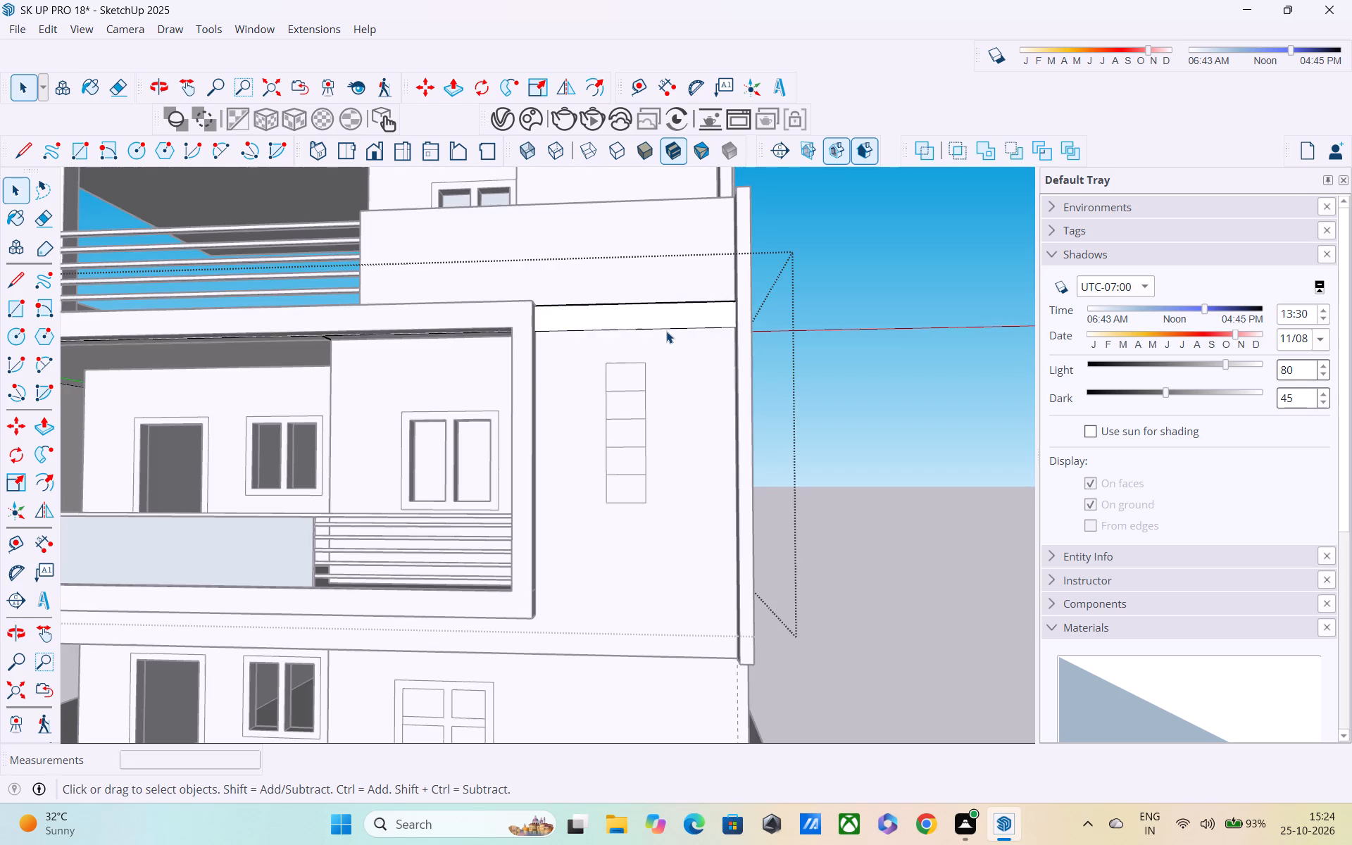
left_click(666, 331)
scroll(666, 331, "down", 3)
key("space")
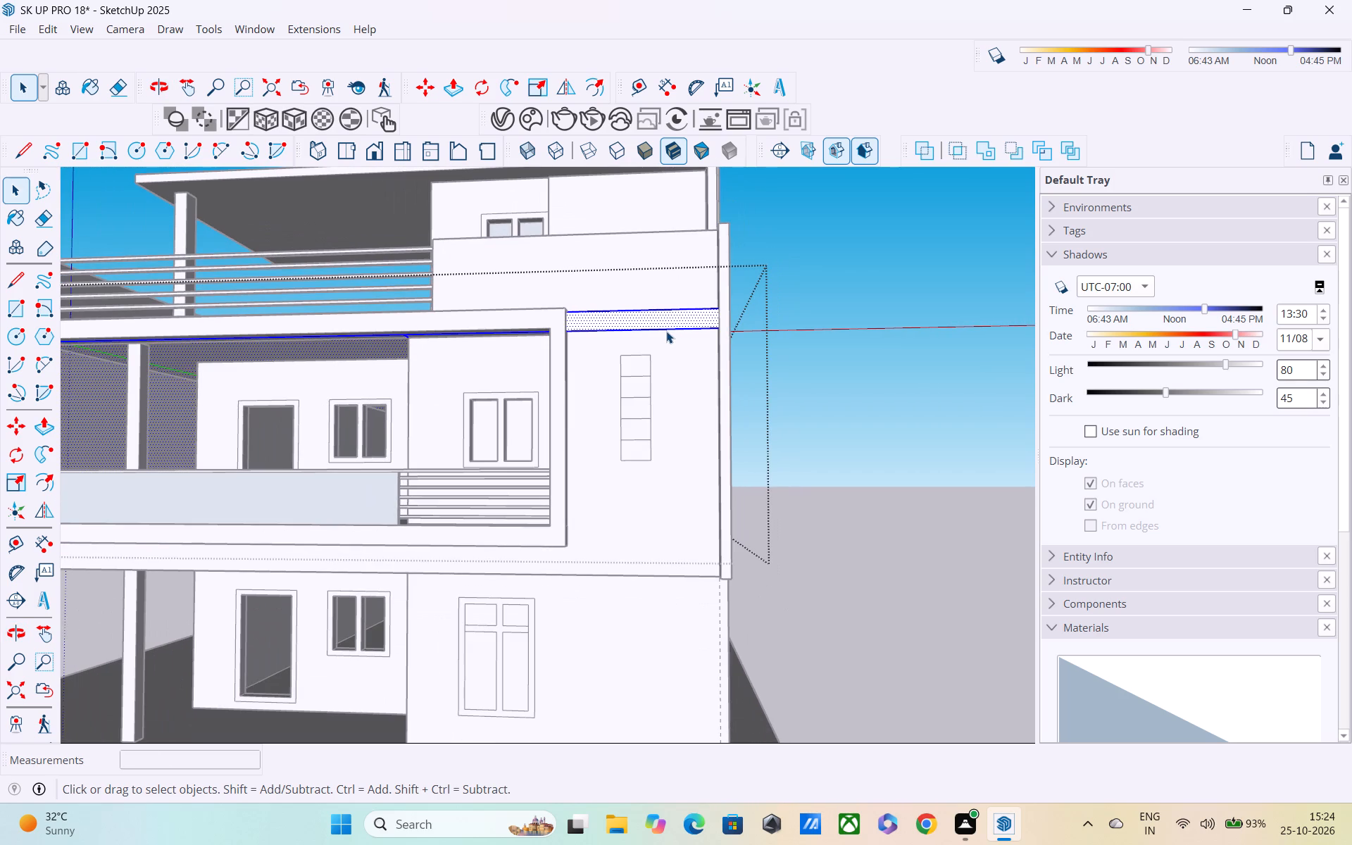
left_click(863, 273)
Open the front frame group and select the vertical edge where the wall with the five-pane strip meets the end fin.
scroll(633, 323, "up", 3)
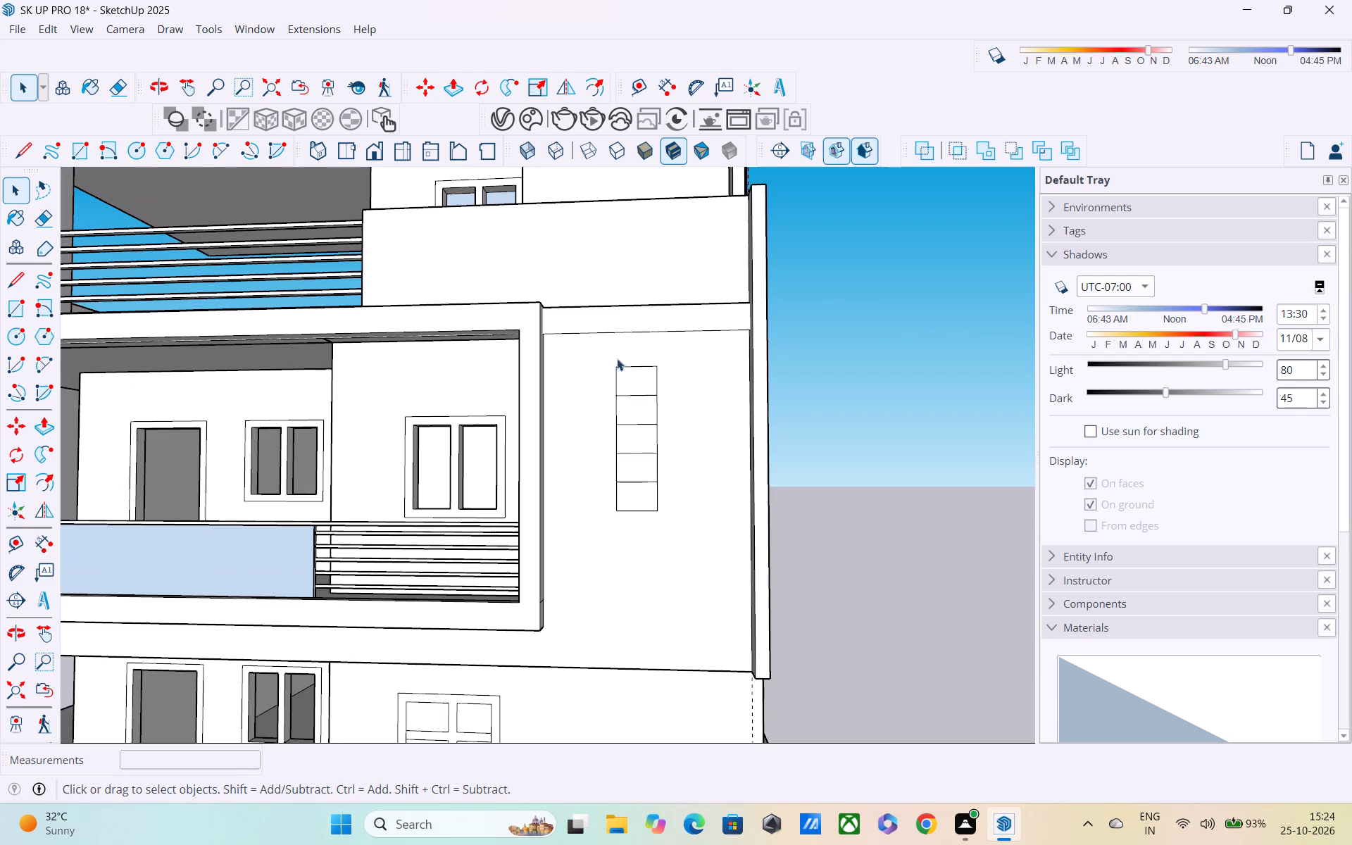
middle_click_drag(617, 362, 619, 396)
scroll(627, 382, "up", 3)
scroll(627, 383, "down", 1)
scroll(630, 389, "up", 3)
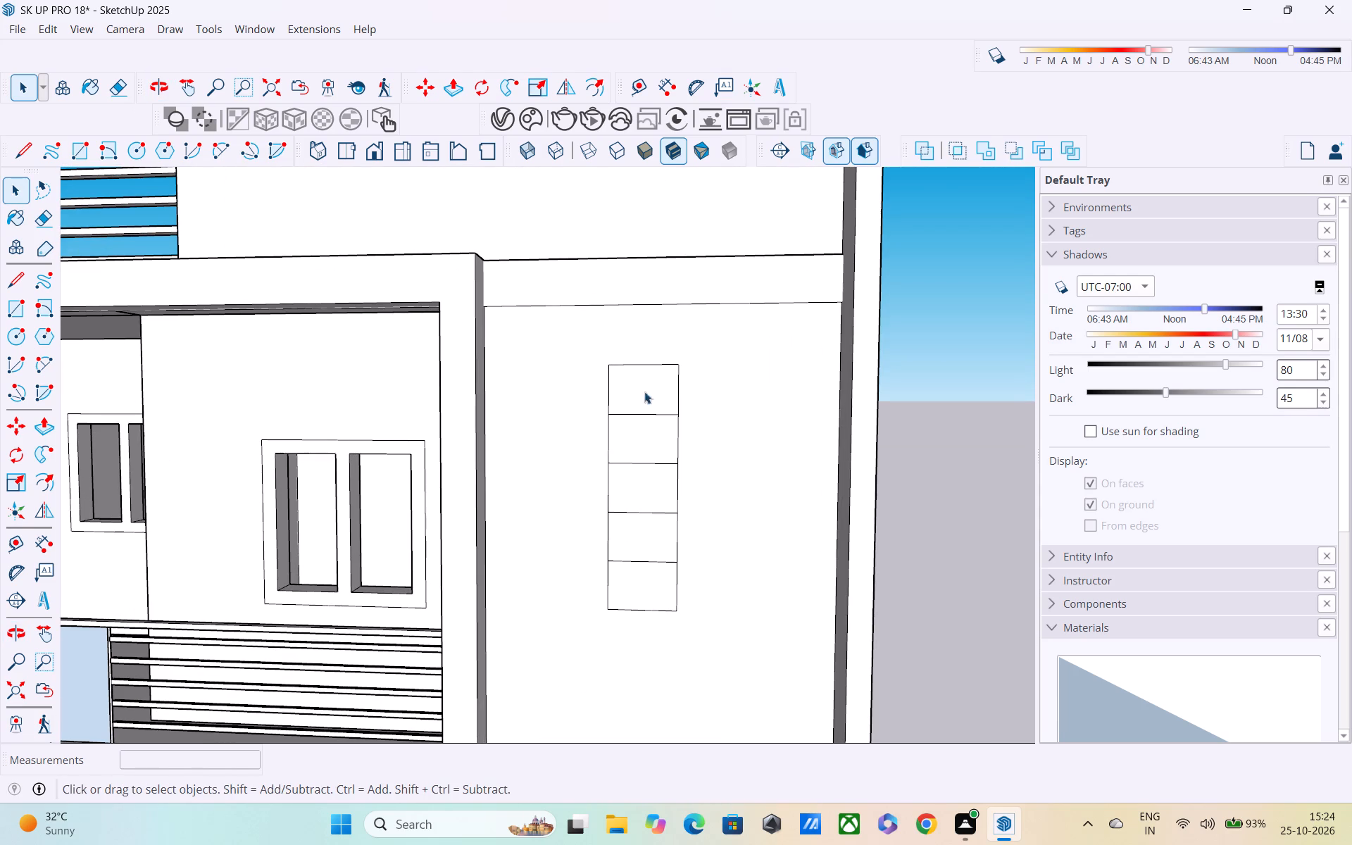
scroll(650, 425, "down", 1)
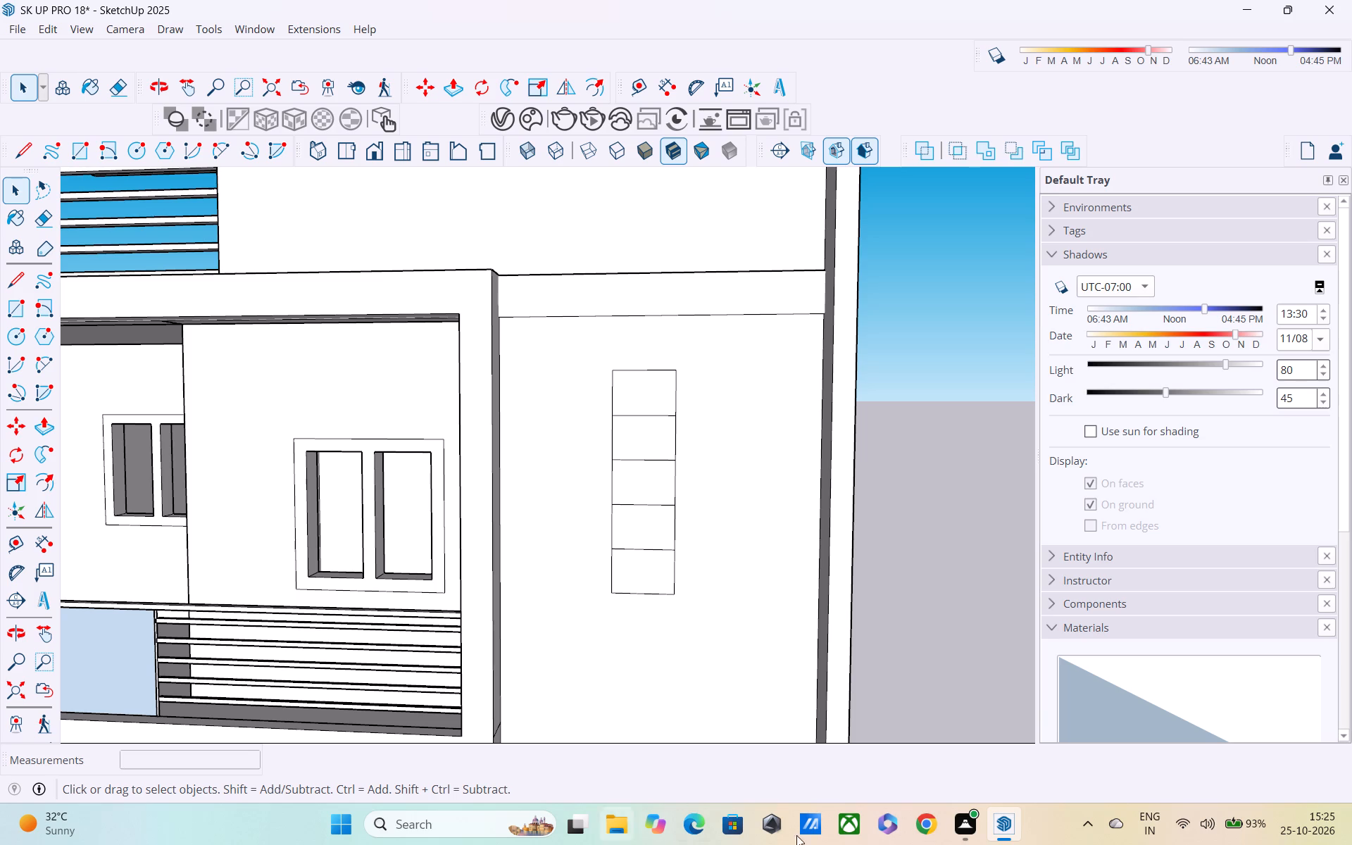
key("Escape")
key("Escape")
middle_click_drag(890, 725, 950, 680)
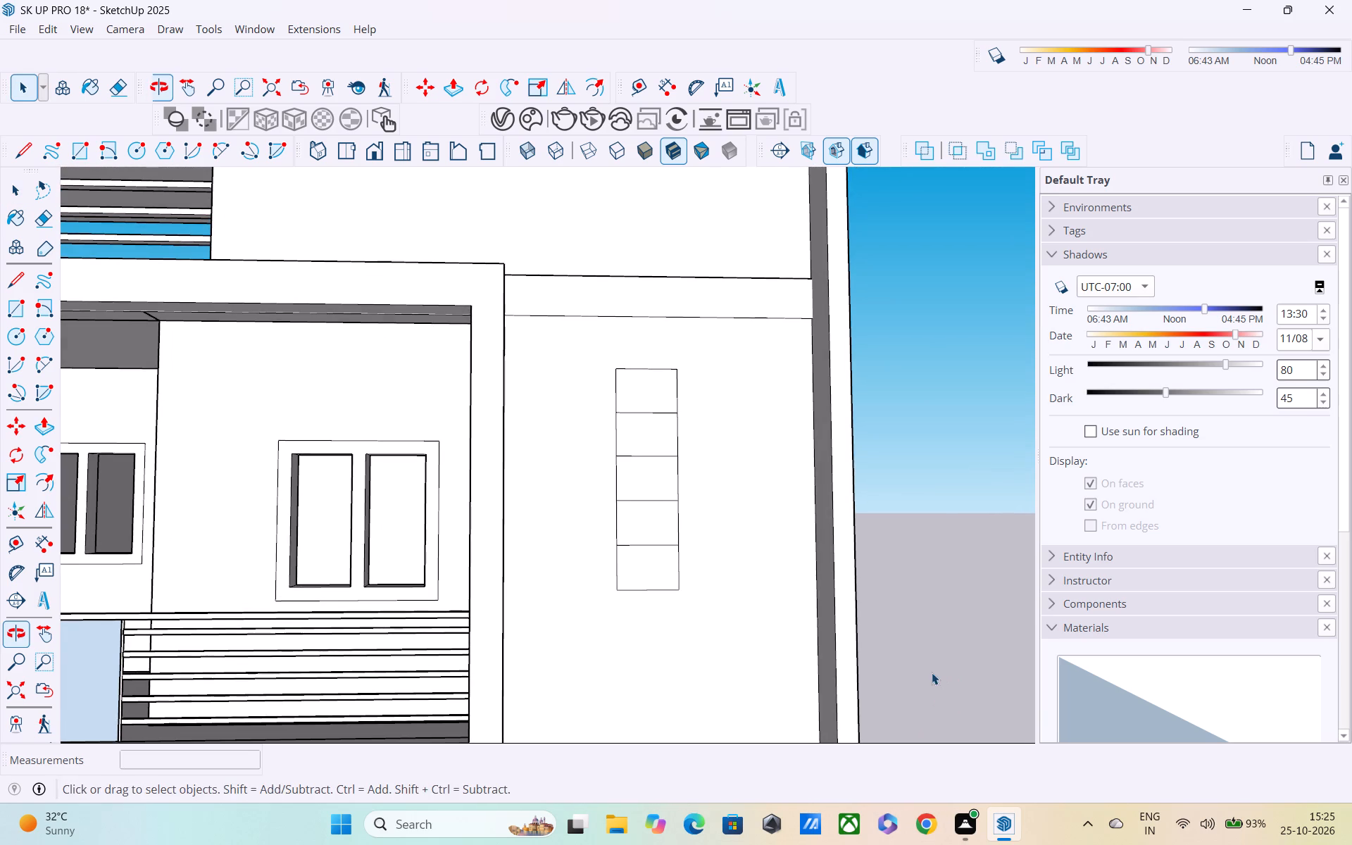
middle_click_drag(932, 672, 988, 610, "shift")
scroll(891, 489, "up", 4)
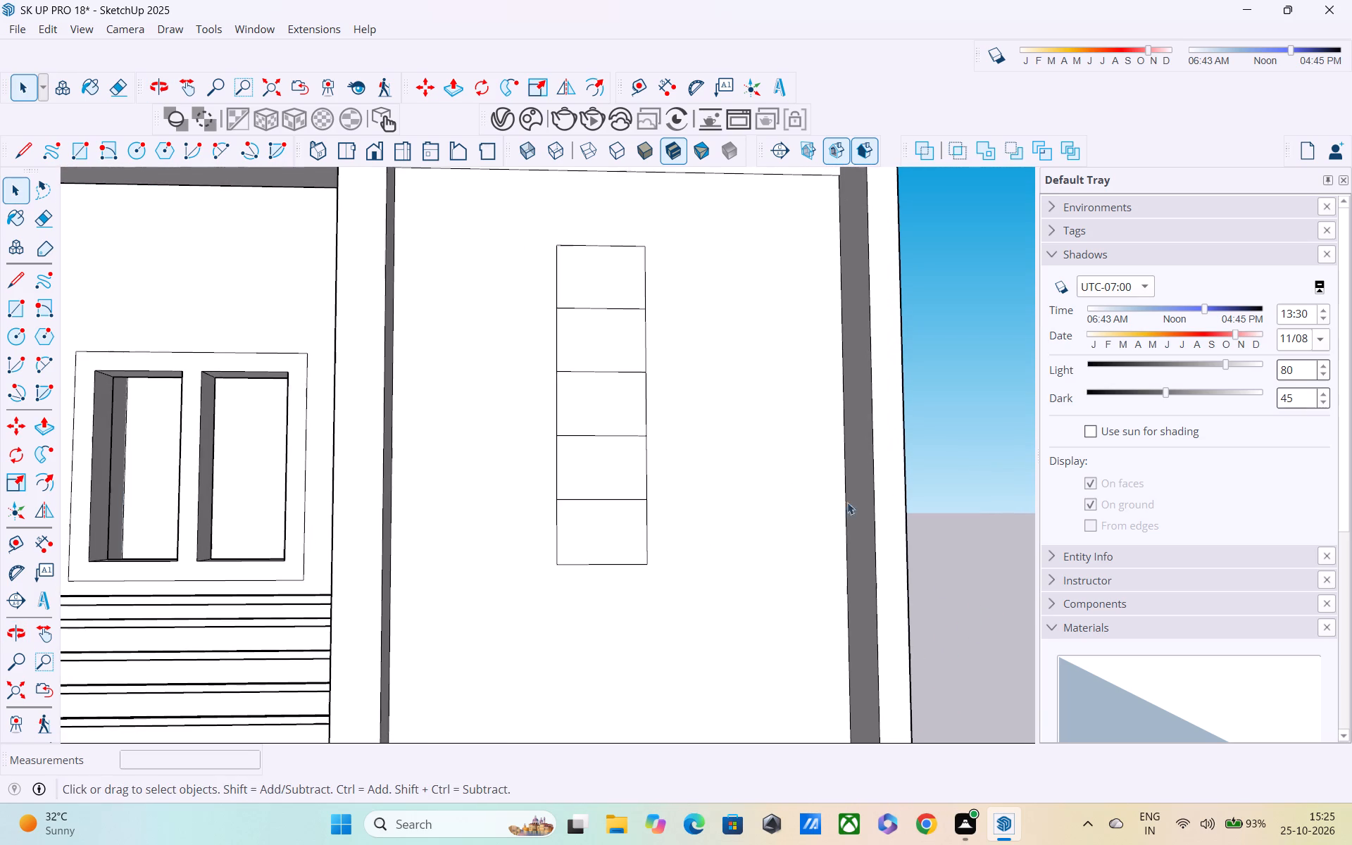
left_click(850, 492)
double_click(844, 491)
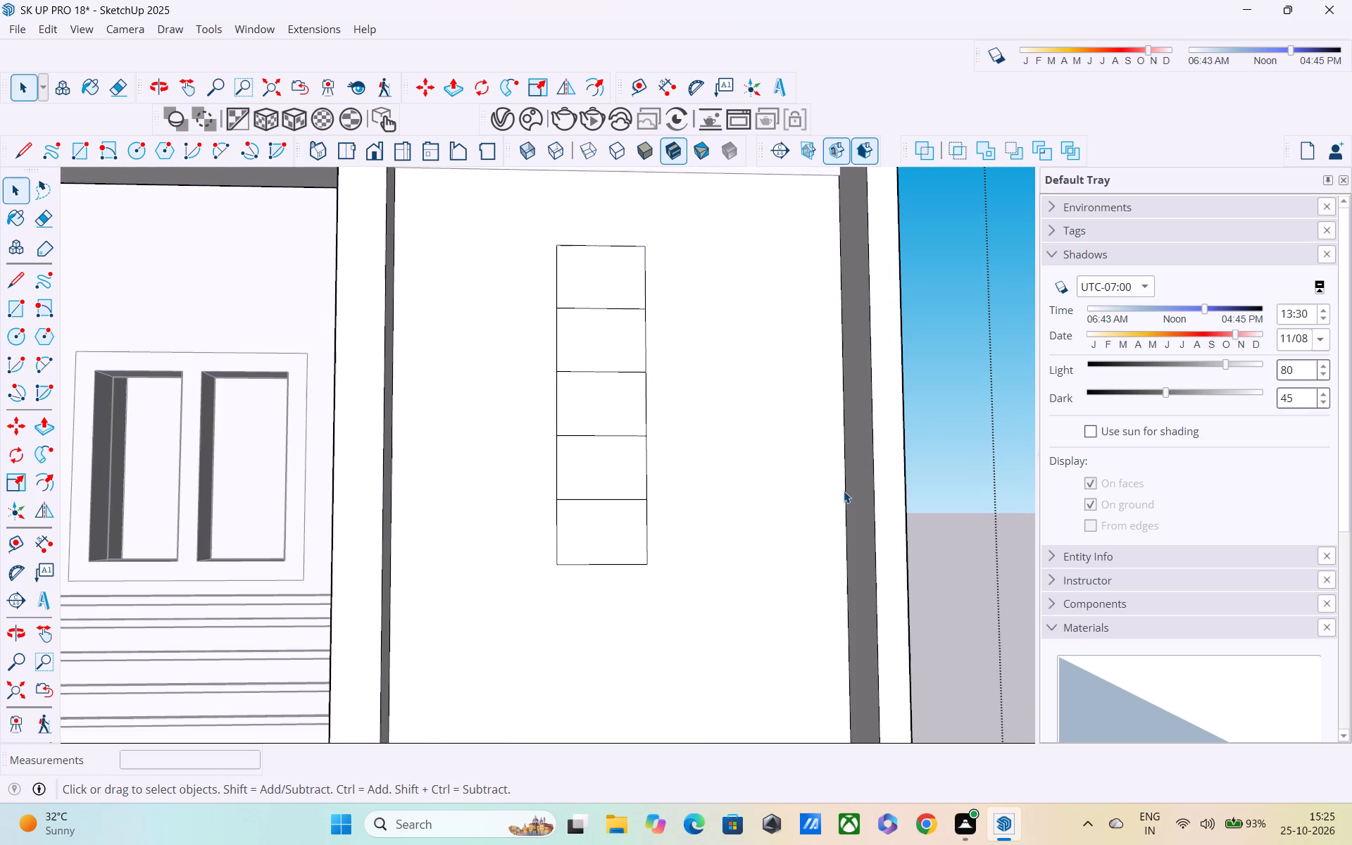
left_click(843, 491)
left_click(848, 473)
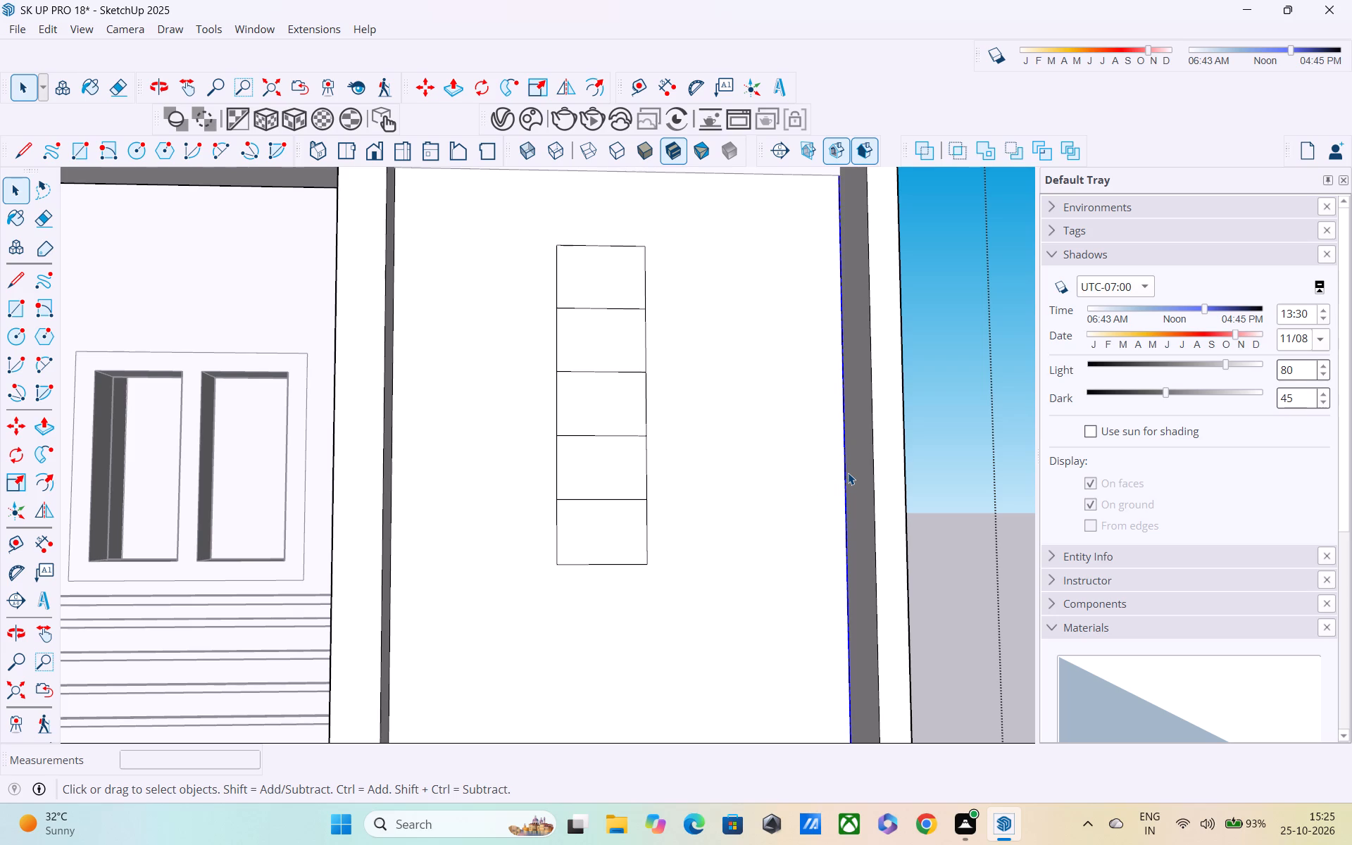
Set the shadow light to 72, the dark value to 47 and the time to 13:13.
scroll(815, 480, "down", 11)
scroll(808, 543, "down", 4)
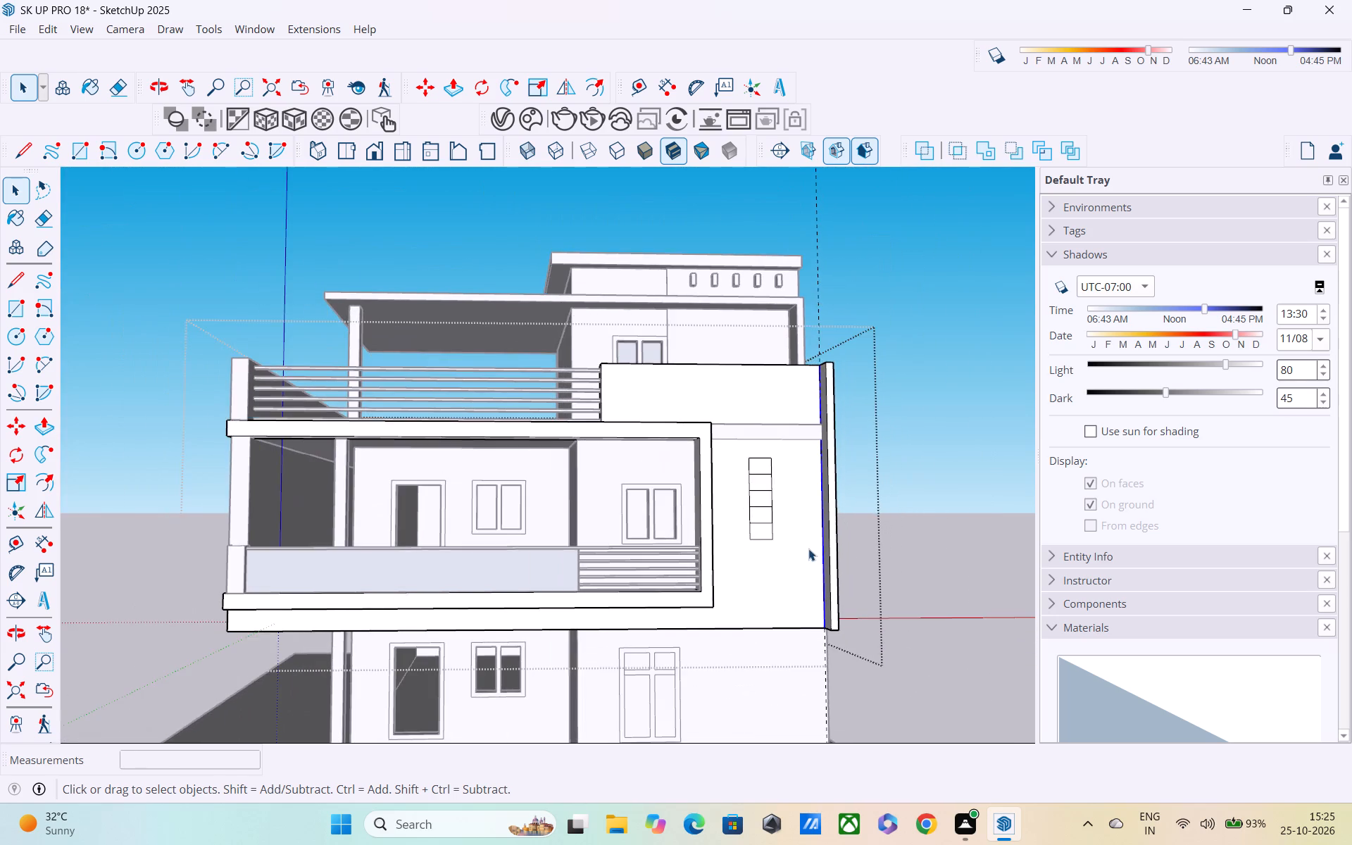
middle_click_drag(808, 549, 793, 438, "shift")
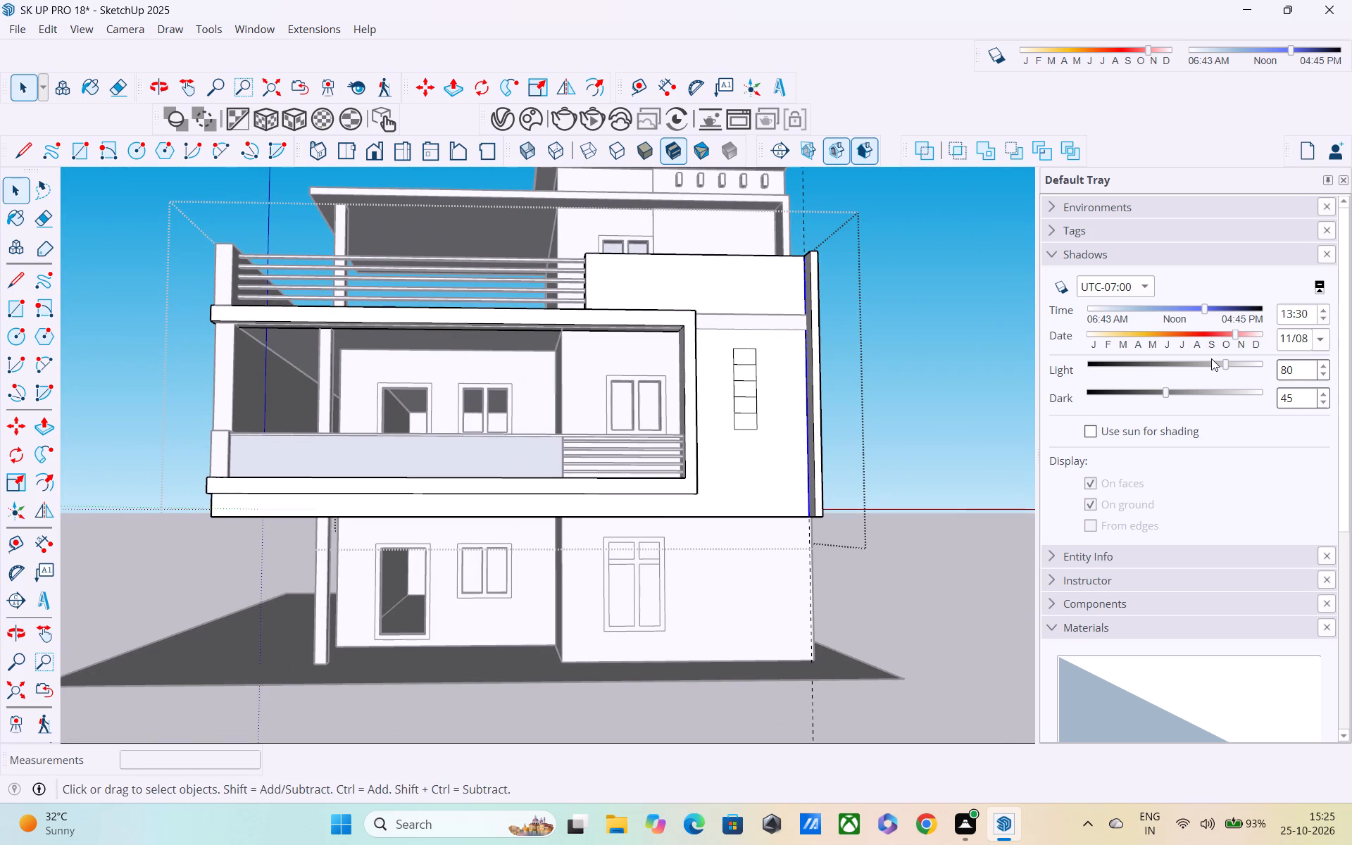
left_click_drag(1225, 367, 1230, 367)
left_click_drag(1230, 367, 1212, 380)
left_click(1166, 394)
left_click(1203, 306)
Copy the vertical edge at the end fin about 2' 7 3/4" along the wall towards the five-pane strip.
middle_click_drag(956, 404, 952, 442)
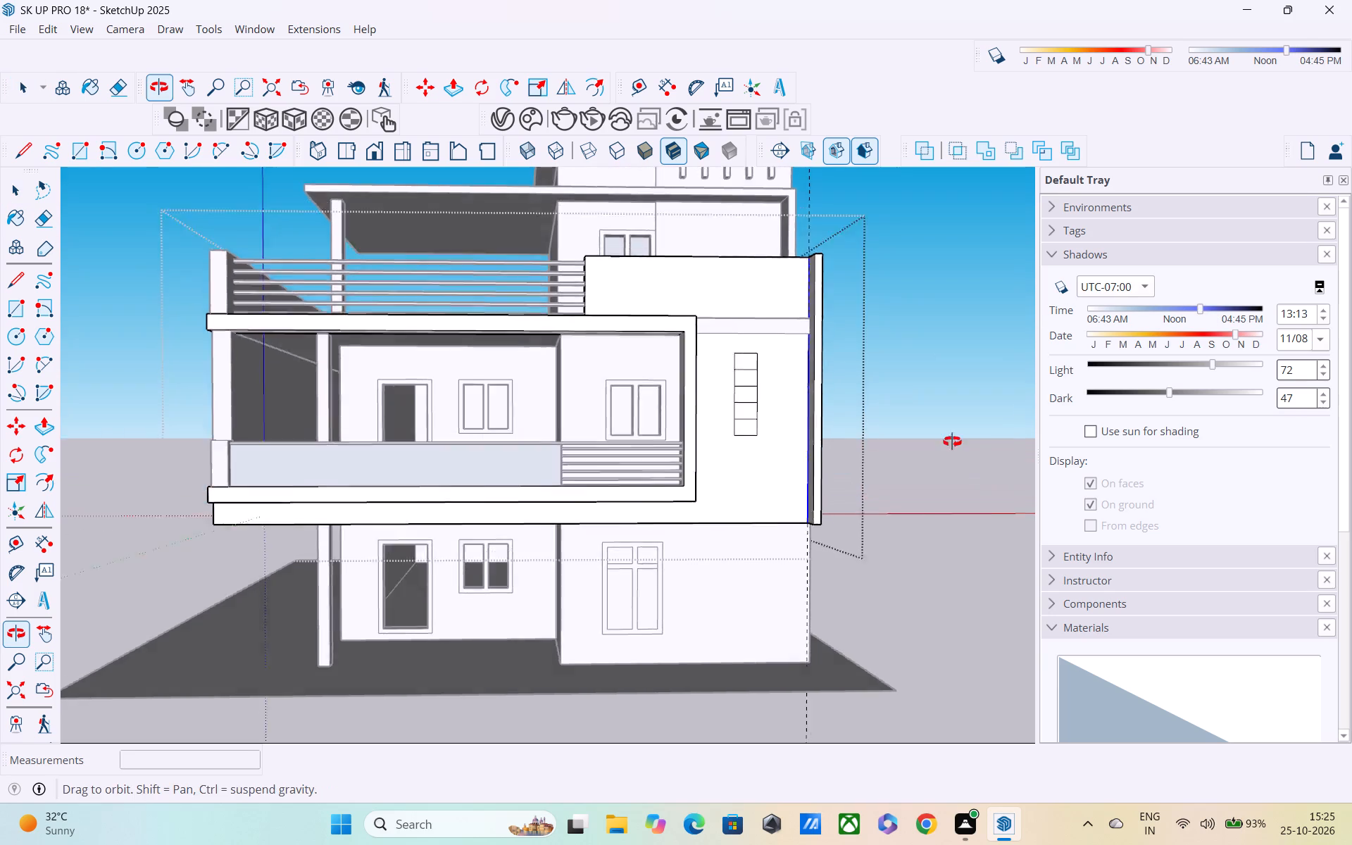
middle_click_drag(952, 442, 968, 480)
scroll(764, 308, "up", 8)
middle_click_drag(834, 374, 905, 326)
scroll(782, 419, "up", 4)
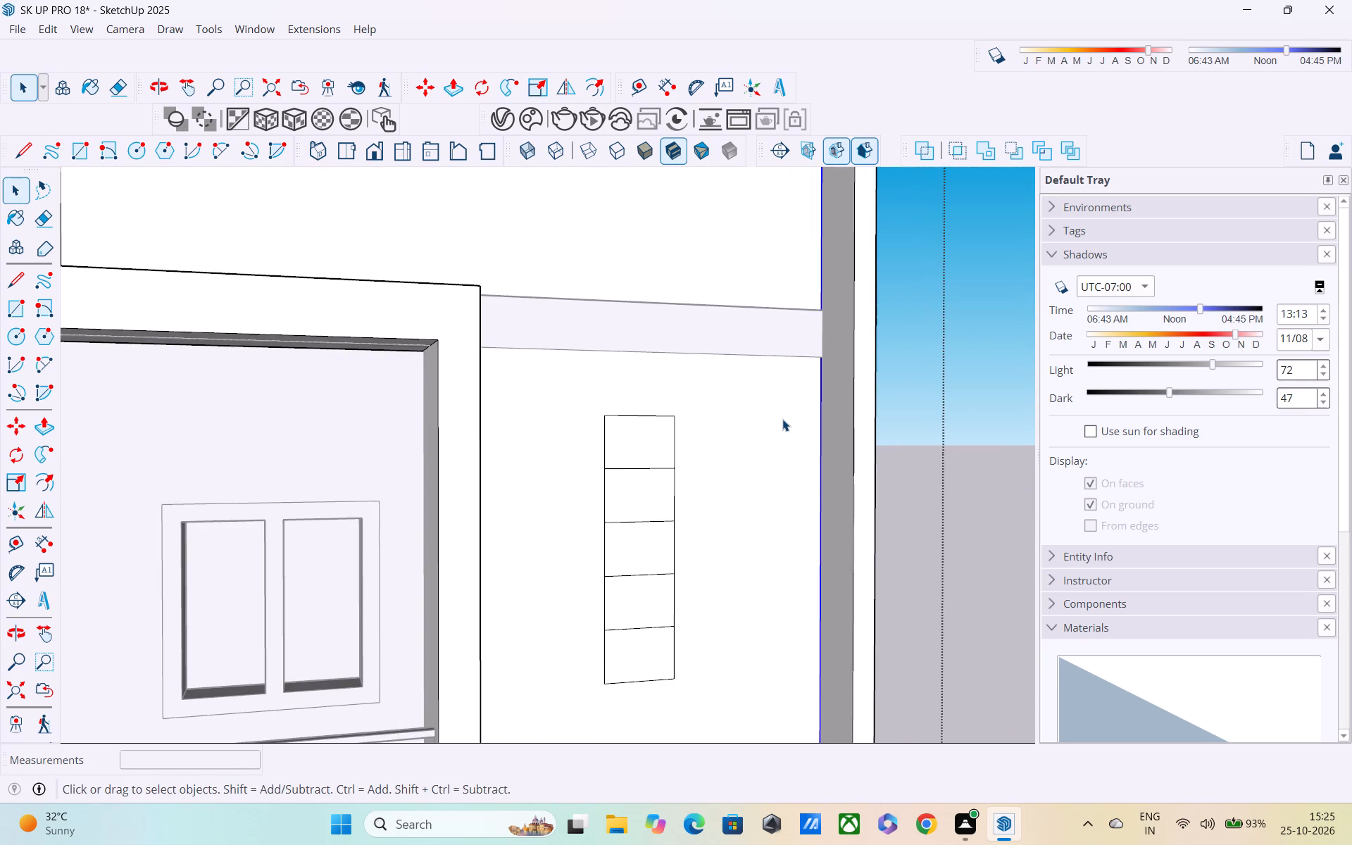
middle_click_drag(787, 411, 819, 350)
key("space")
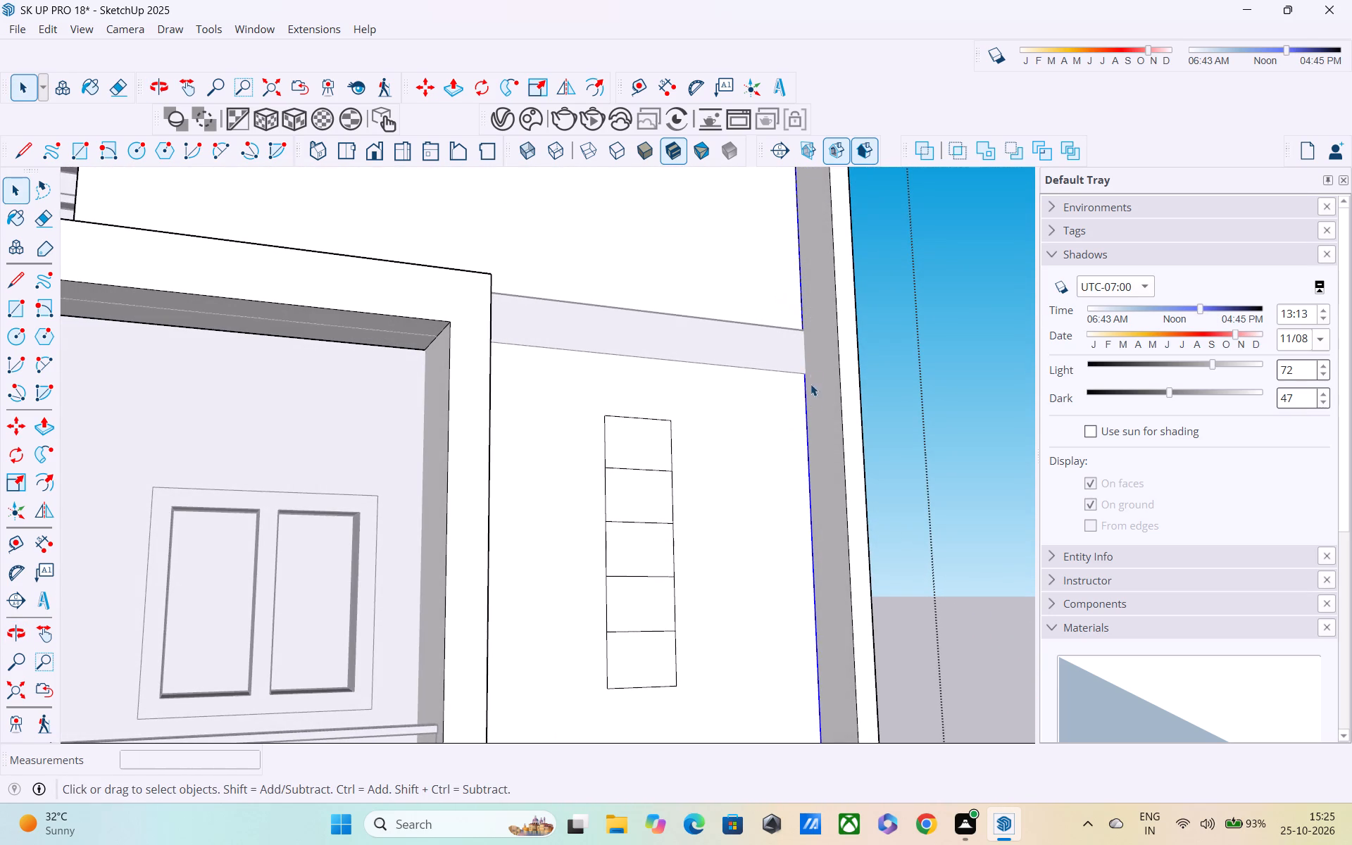
left_click(806, 418)
left_click(901, 329)
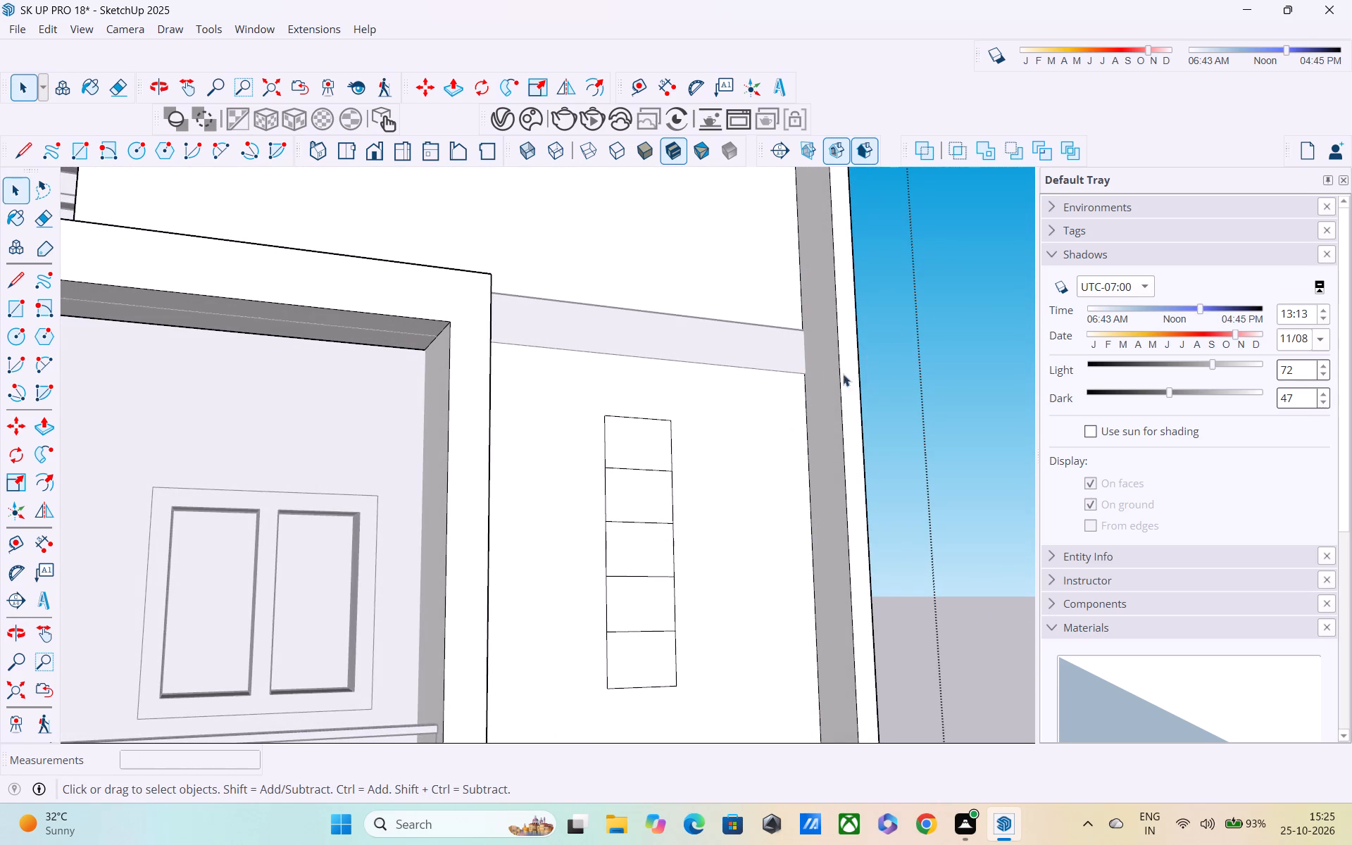
left_click(804, 425)
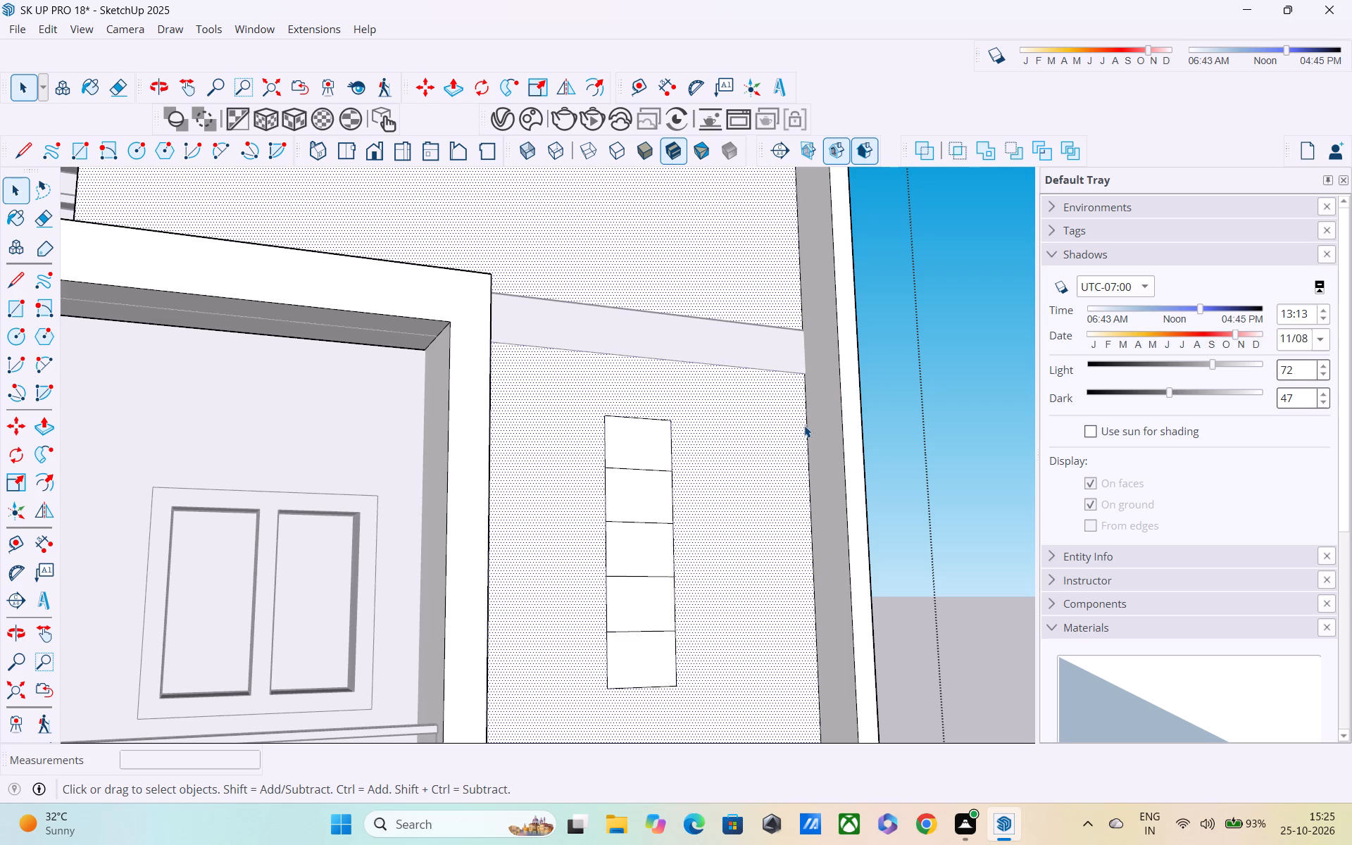
left_click(805, 429)
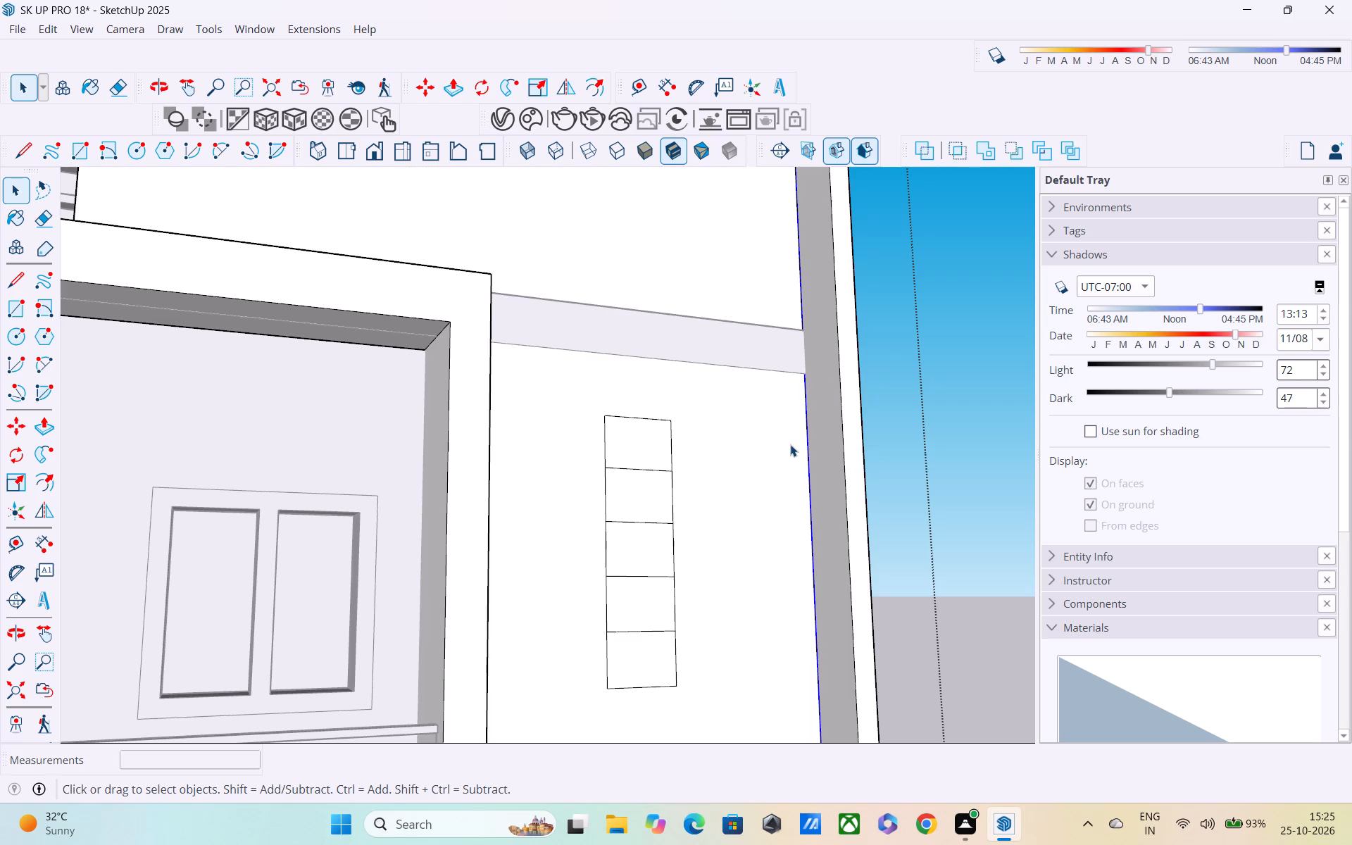
left_click(800, 261, "shift")
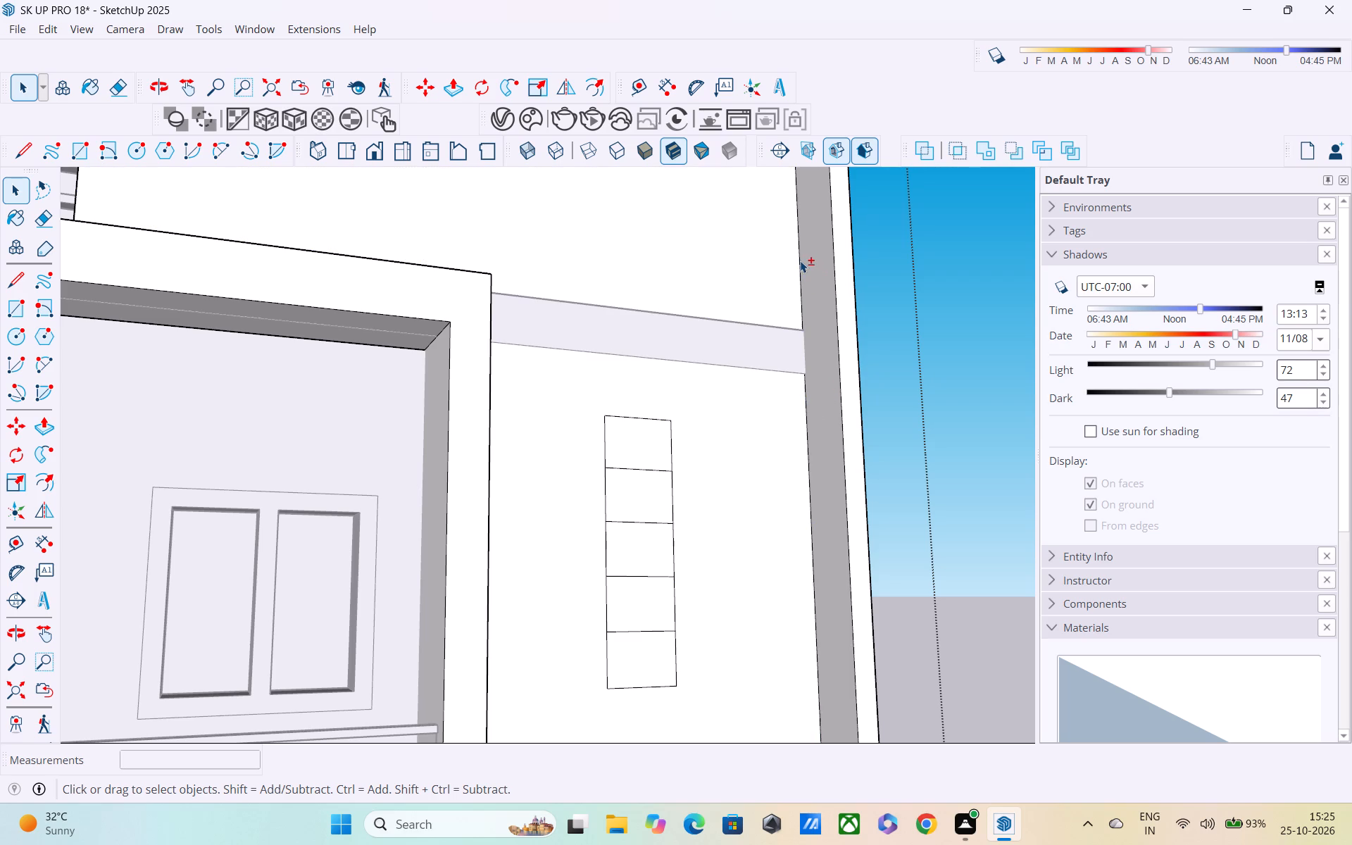
left_click(809, 421, "shift")
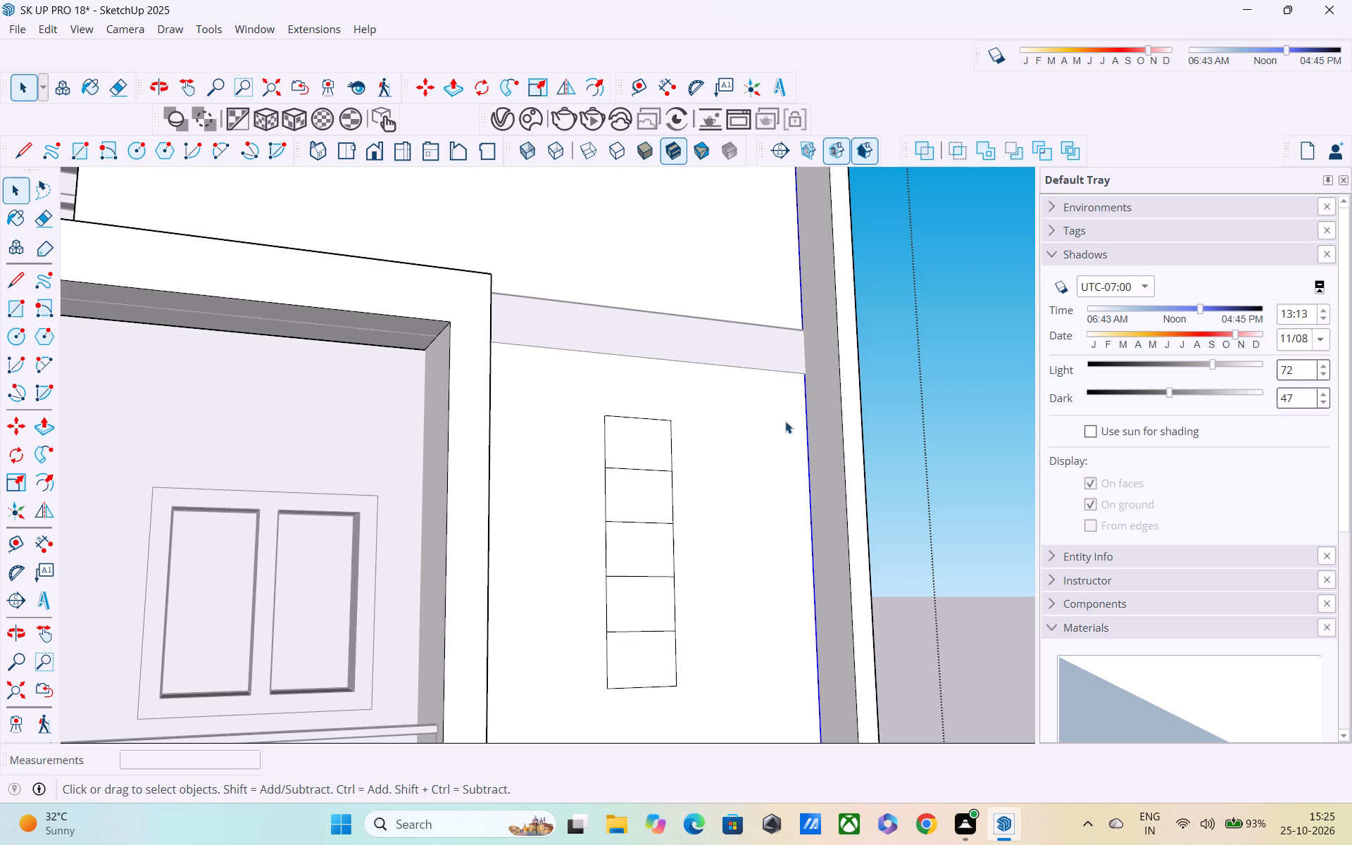
key("m")
middle_click_drag(811, 575, 811, 295, "shift")
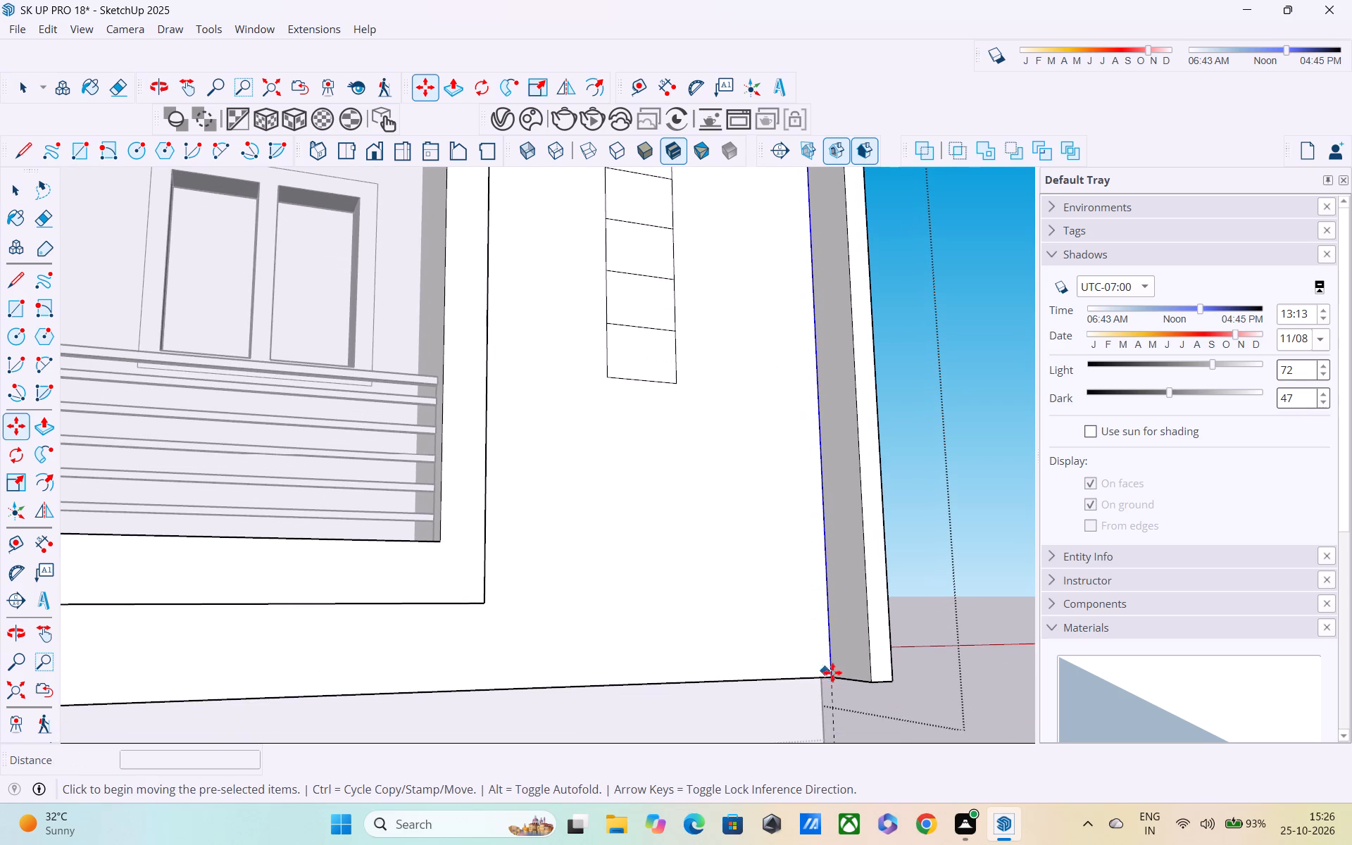
left_click(833, 673)
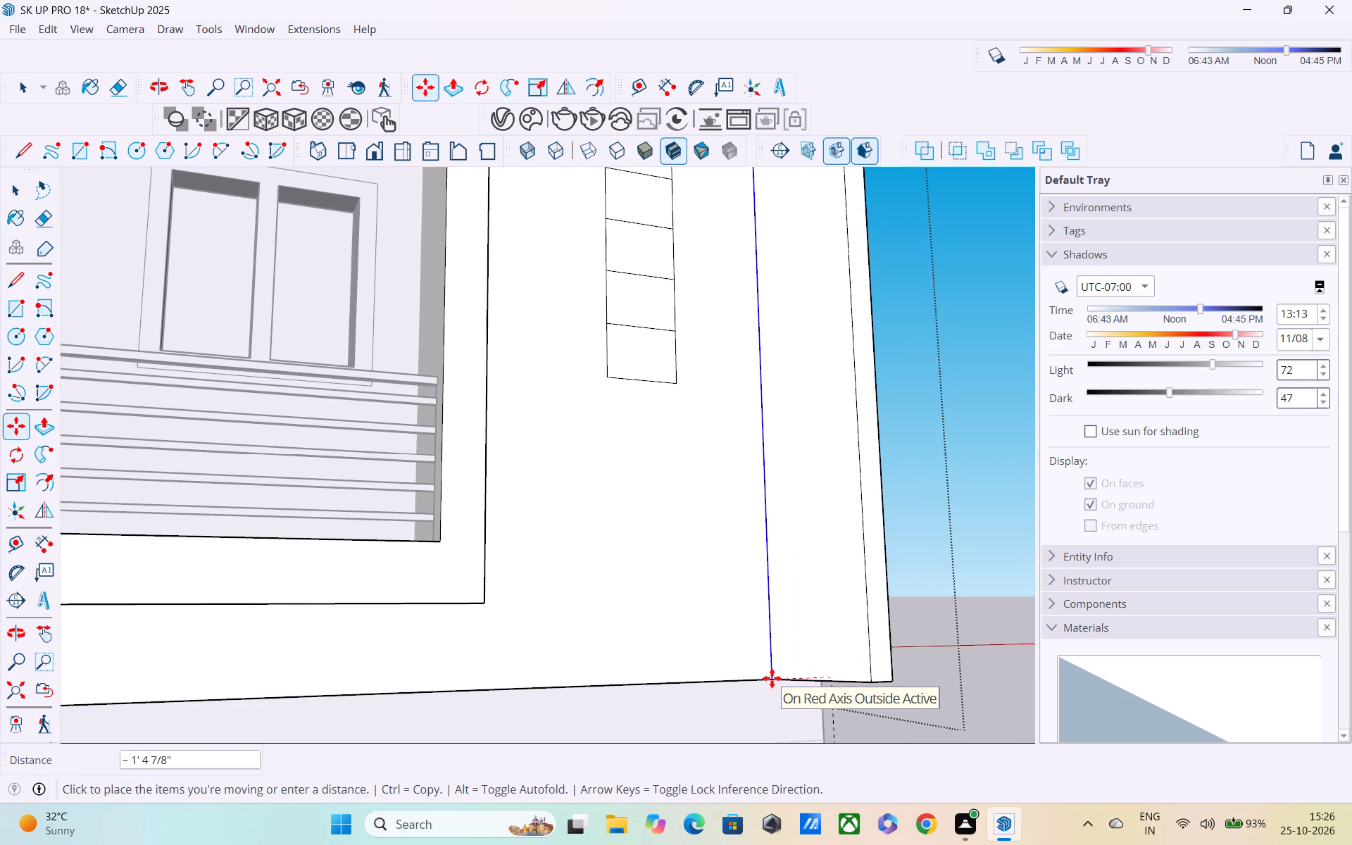
left_click(717, 677)
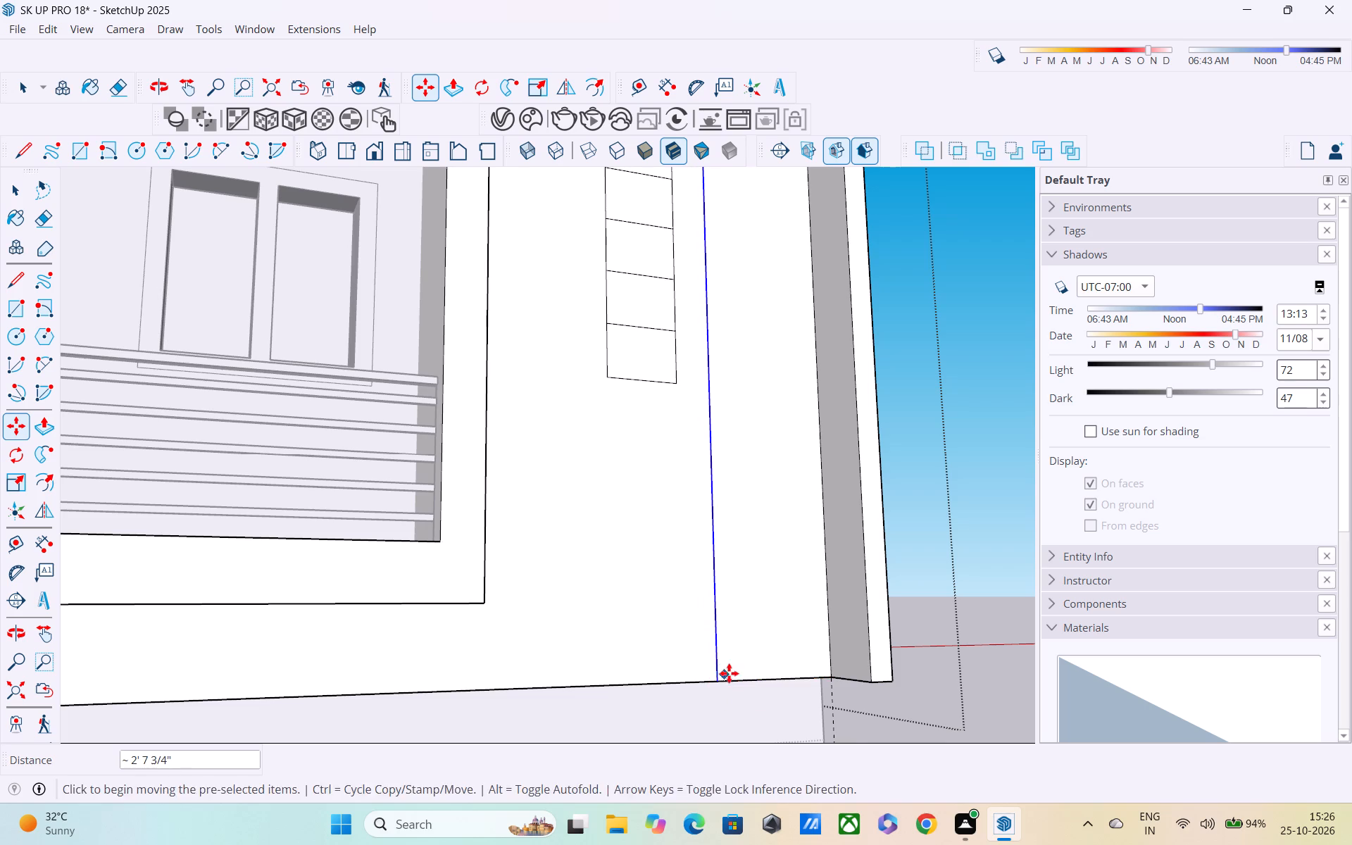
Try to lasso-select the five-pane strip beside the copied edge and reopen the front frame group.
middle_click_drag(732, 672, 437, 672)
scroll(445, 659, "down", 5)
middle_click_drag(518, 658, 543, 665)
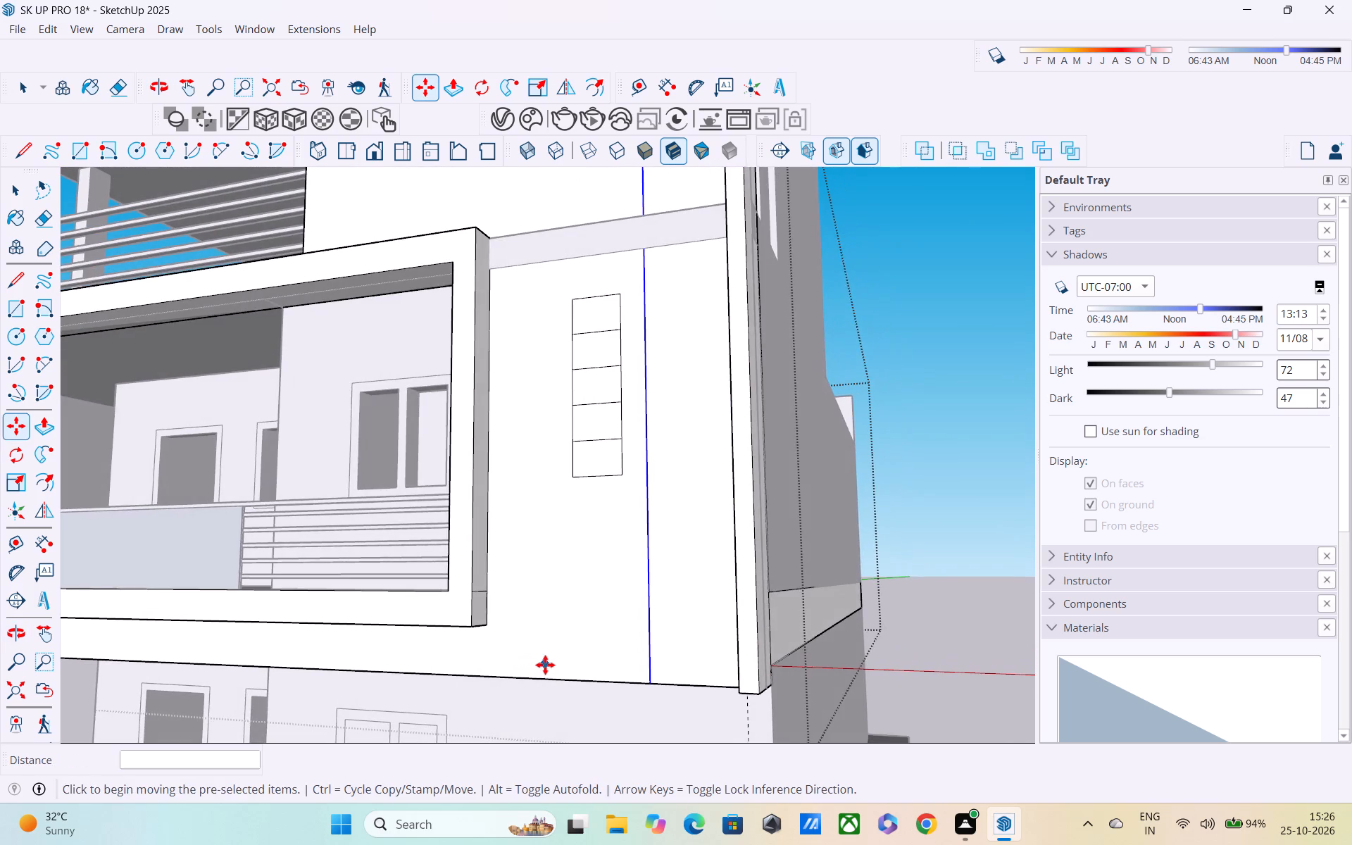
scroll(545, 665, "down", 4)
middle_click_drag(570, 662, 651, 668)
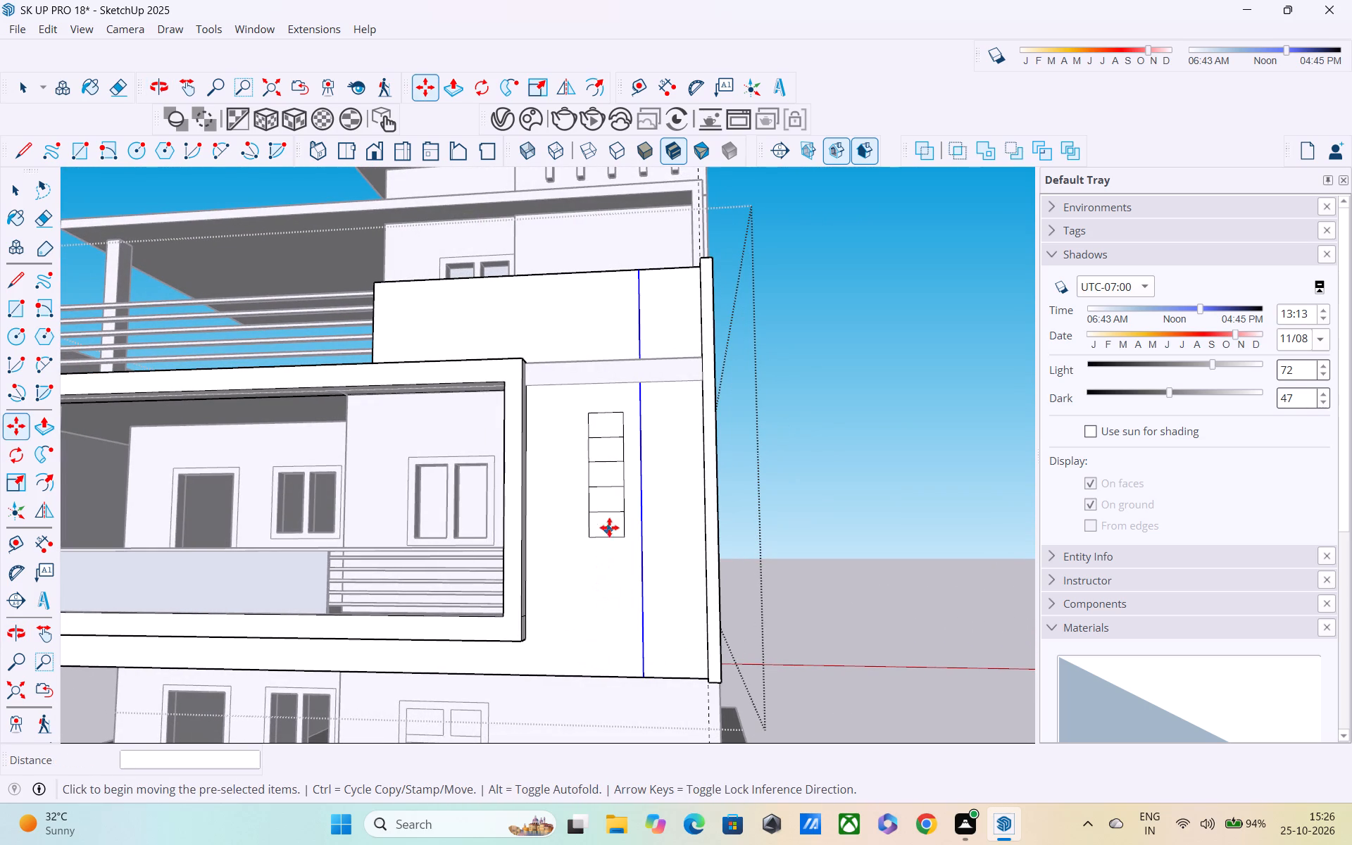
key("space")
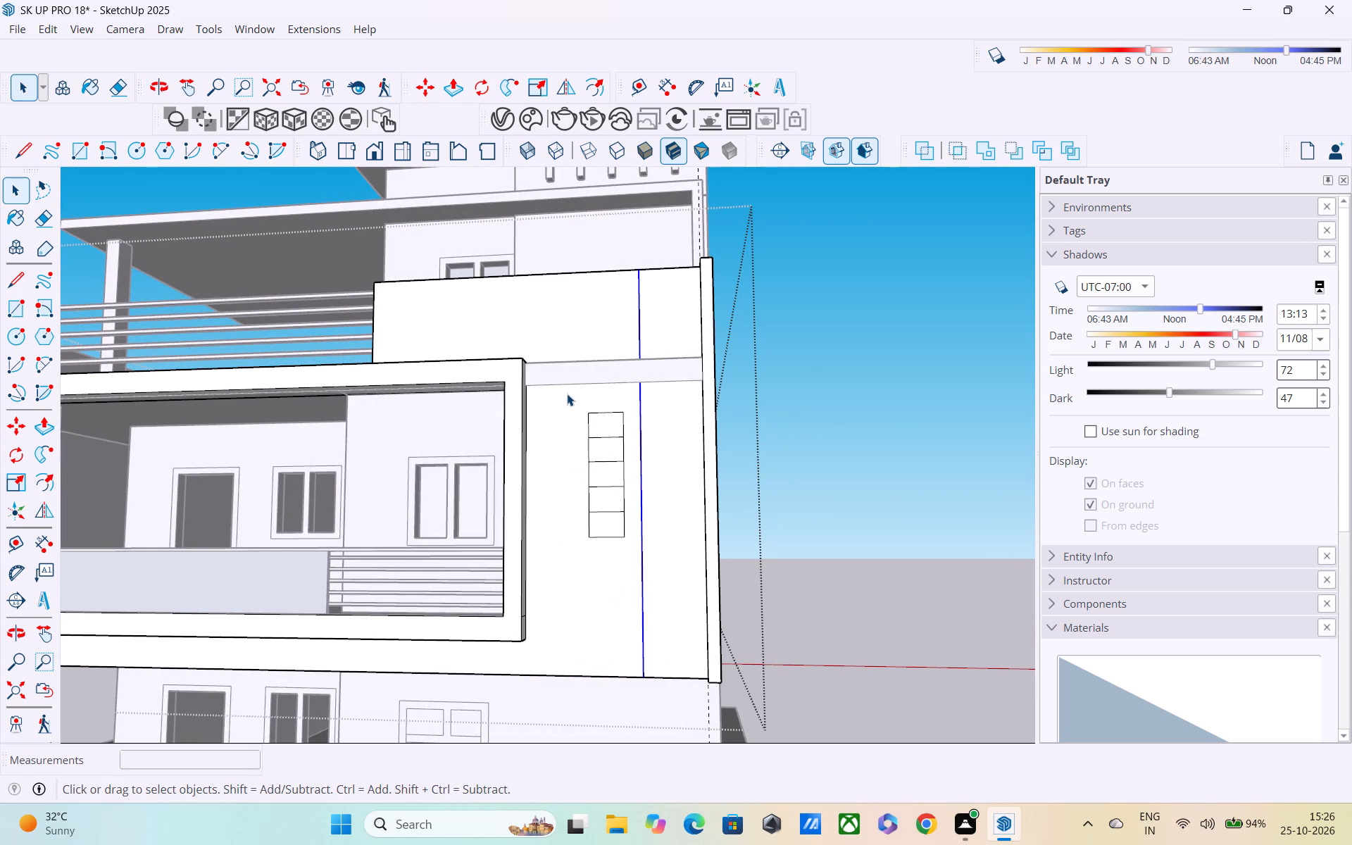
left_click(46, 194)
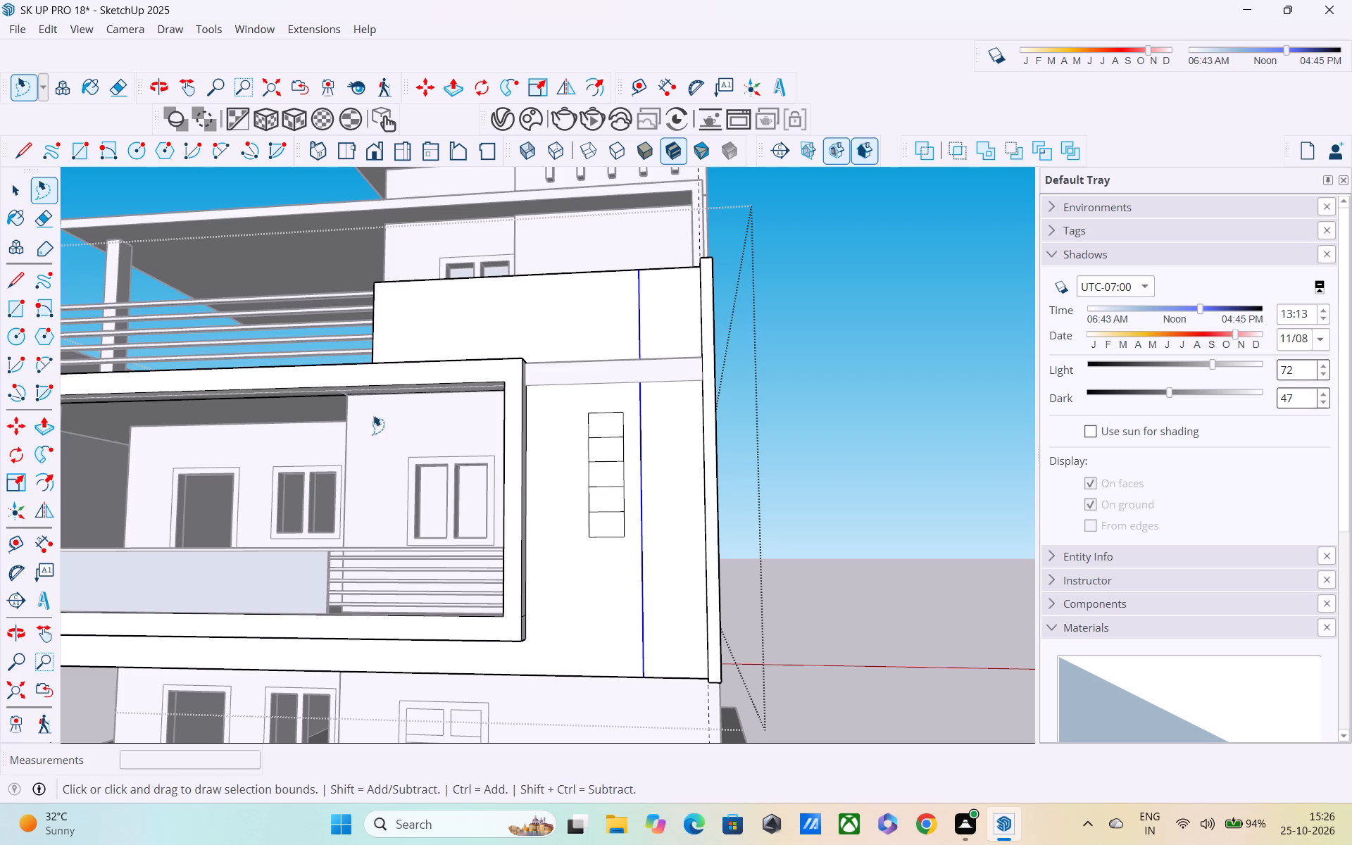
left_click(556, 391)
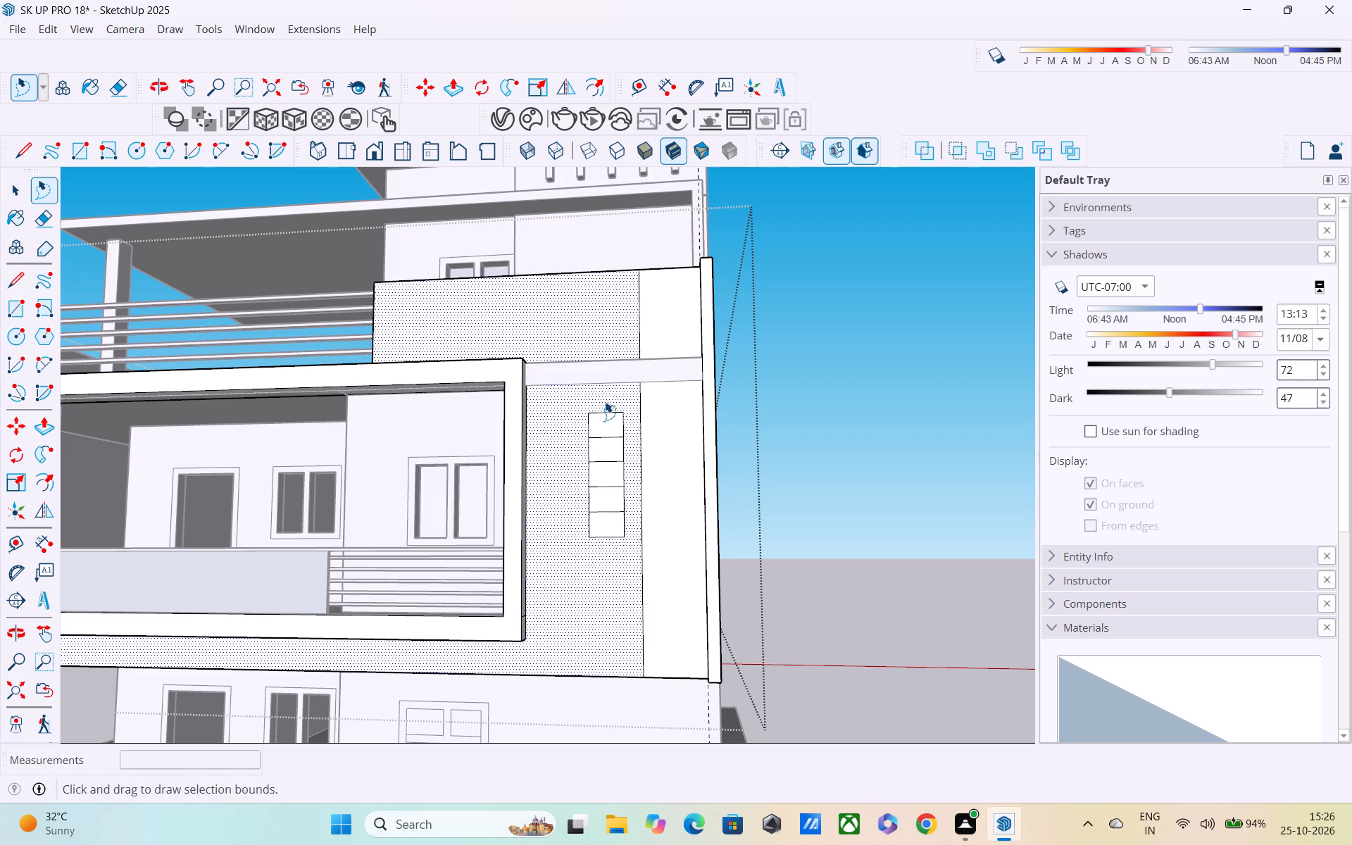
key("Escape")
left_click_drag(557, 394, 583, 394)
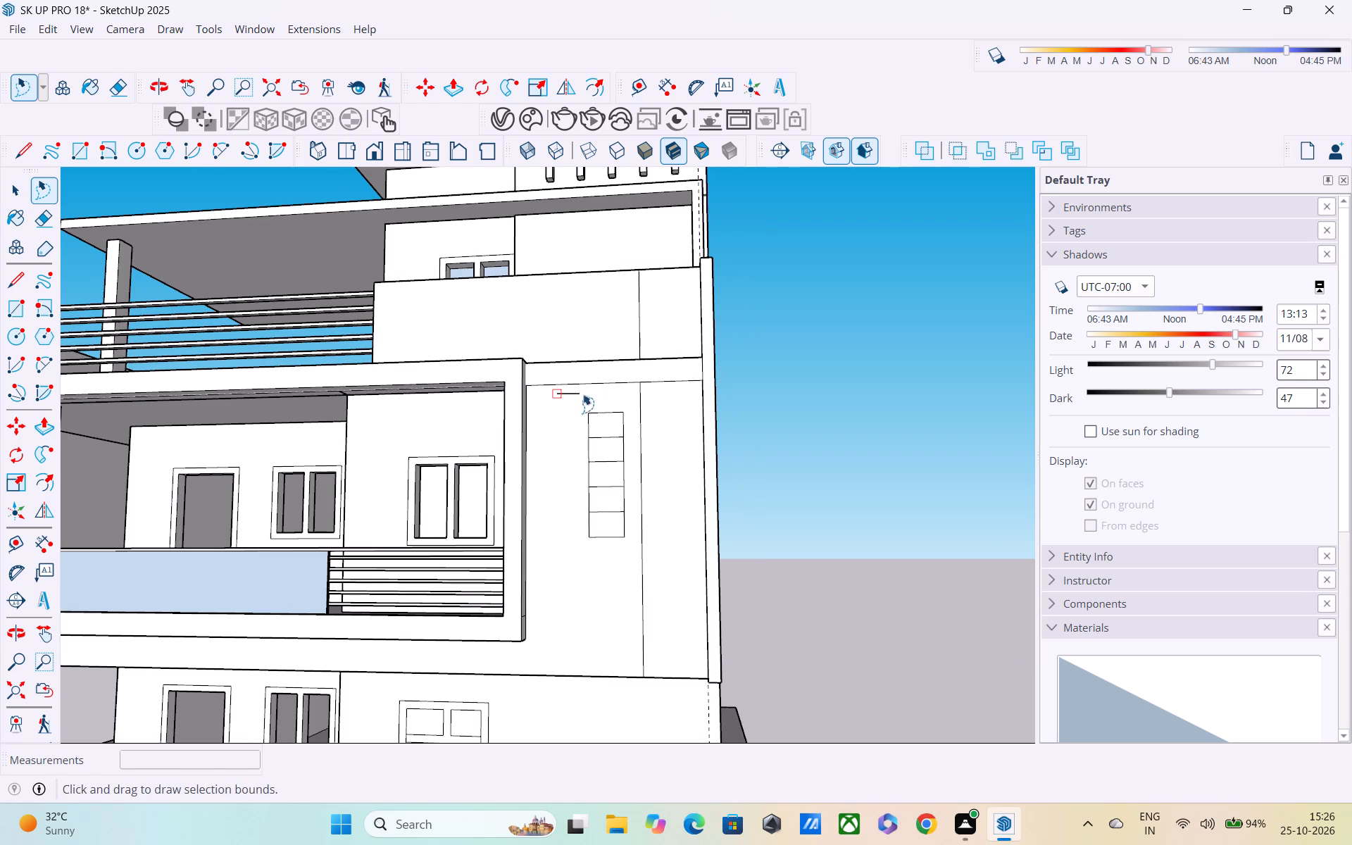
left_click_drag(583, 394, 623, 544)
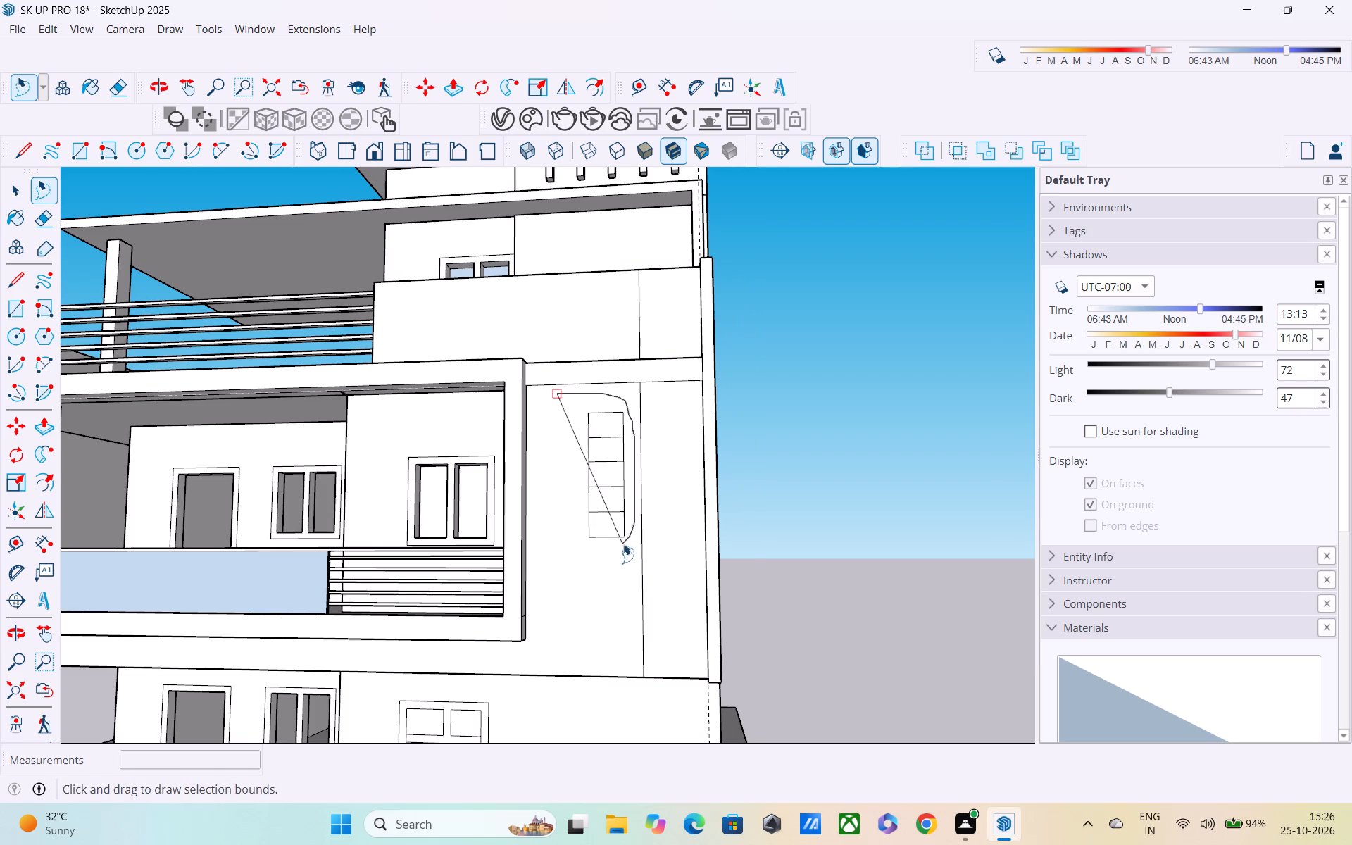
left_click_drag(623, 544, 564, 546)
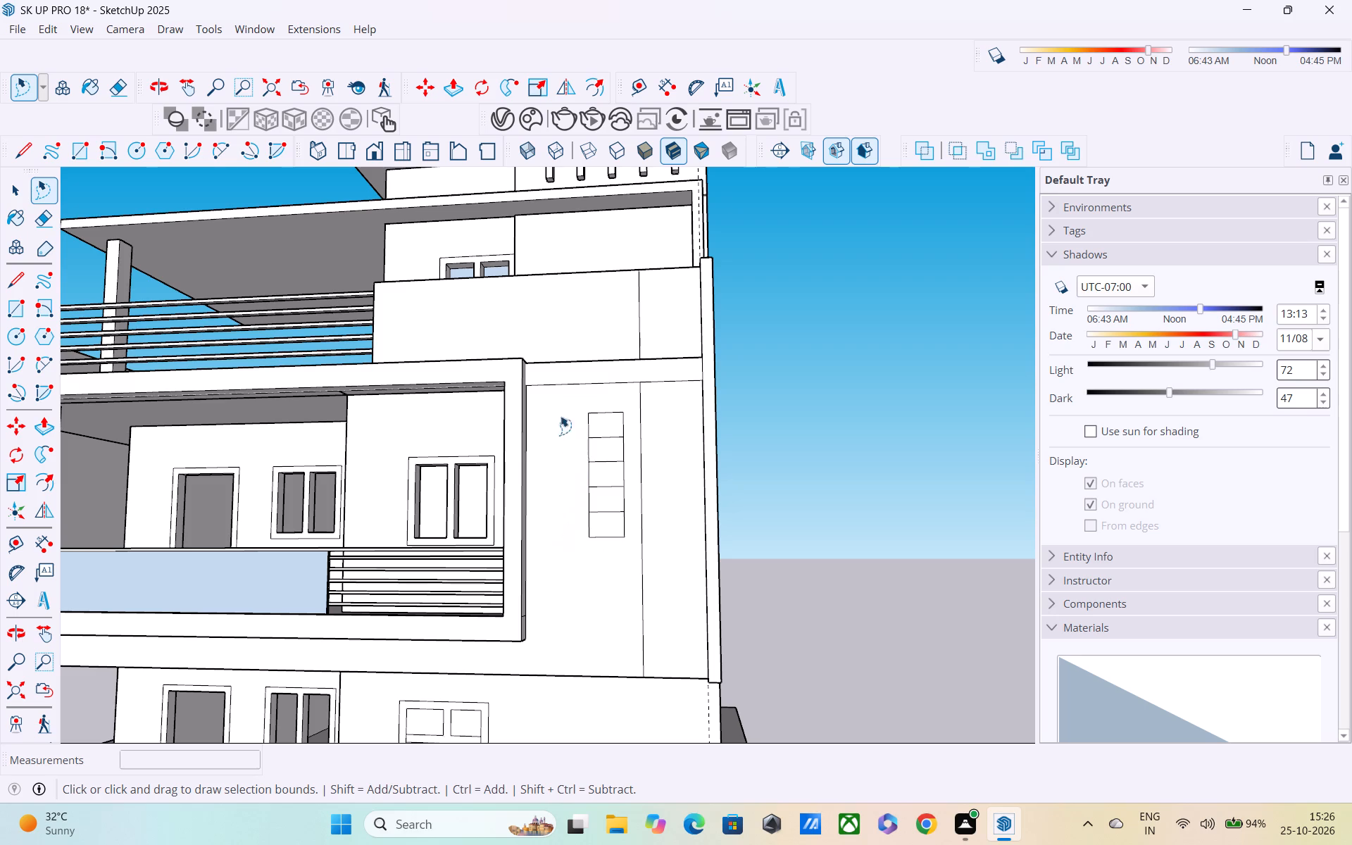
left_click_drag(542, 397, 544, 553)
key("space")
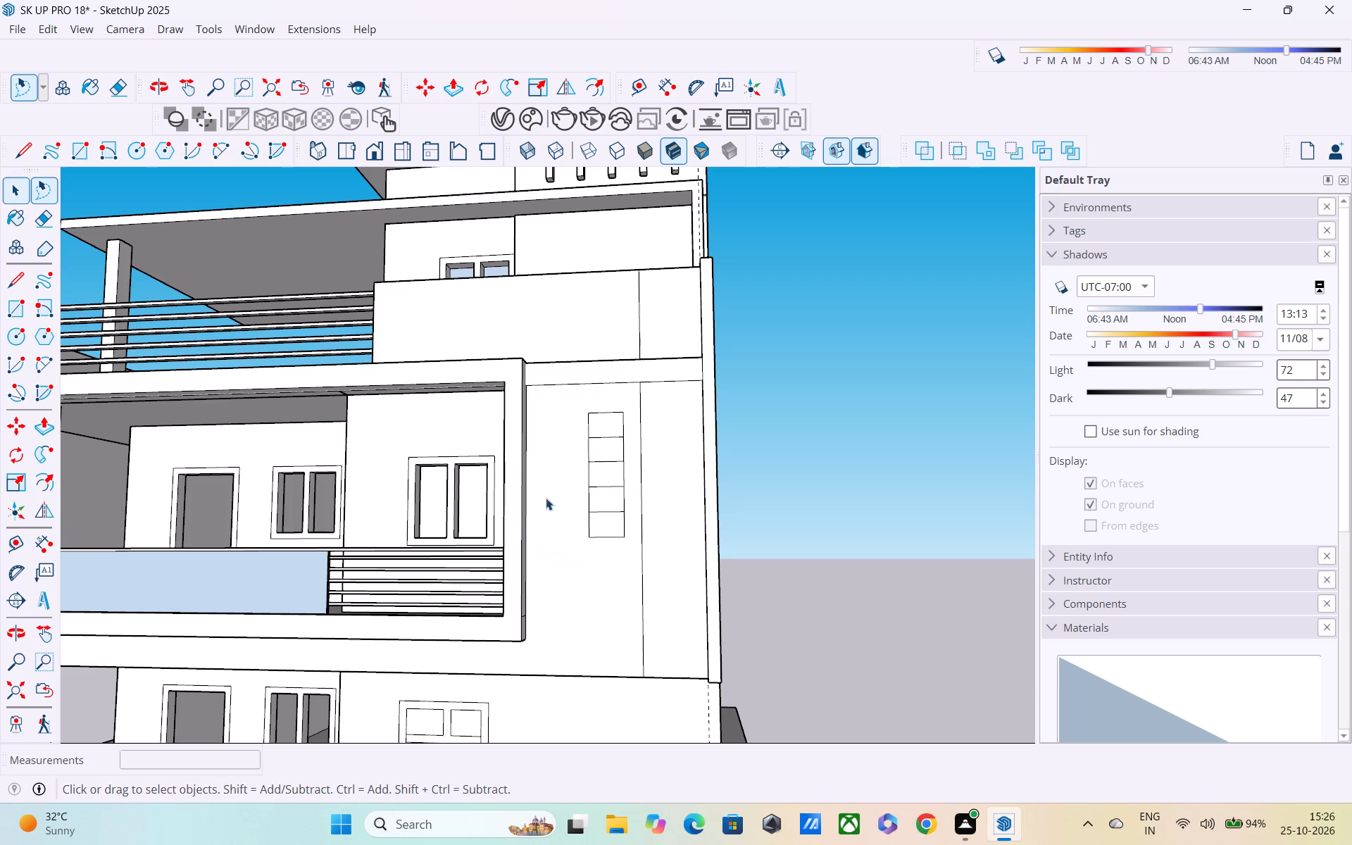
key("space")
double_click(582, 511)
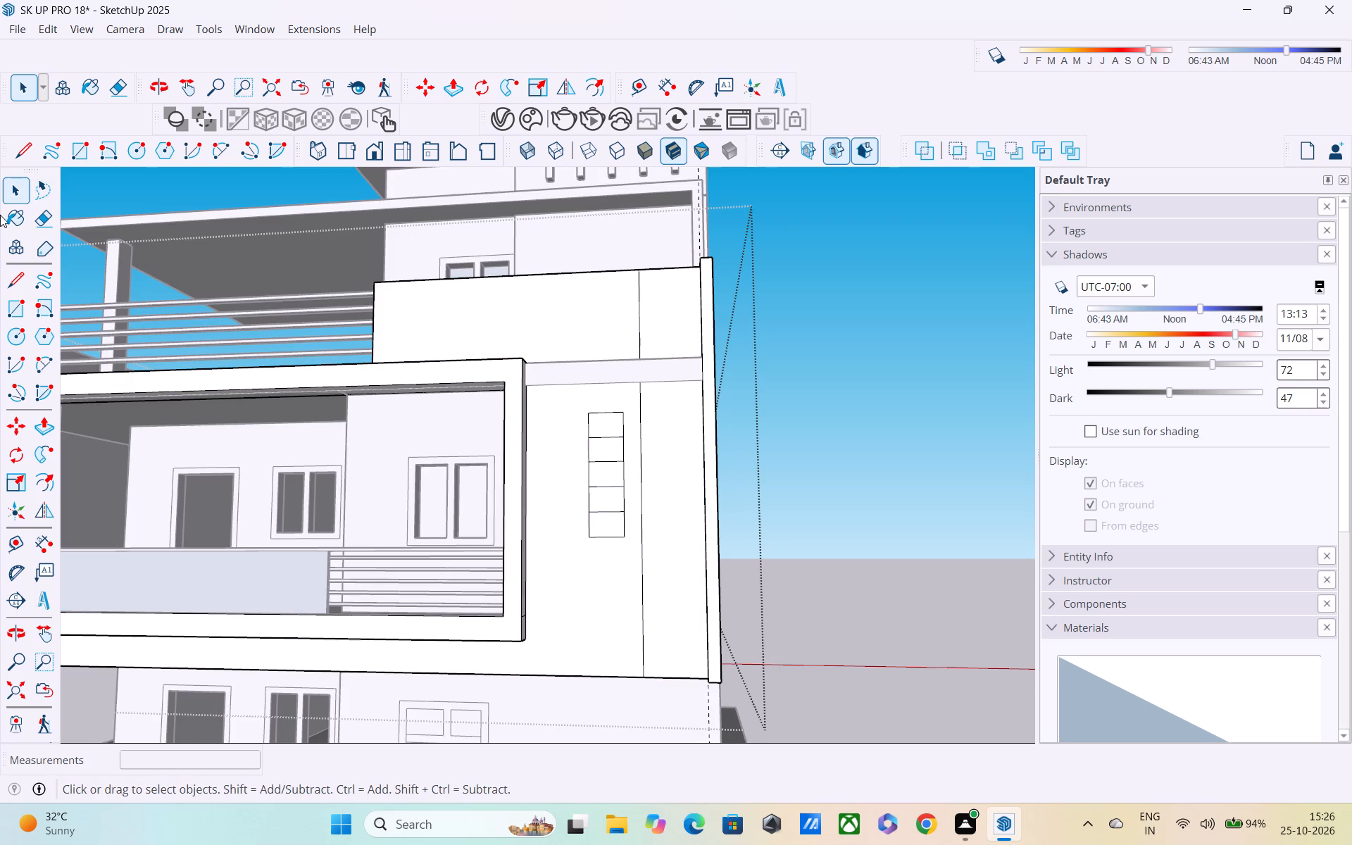
Lasso-select the whole five-pane strip and move it about 1' 3 3/4" horizontally towards the balcony frame.
left_click(42, 186)
left_click_drag(546, 388, 589, 577)
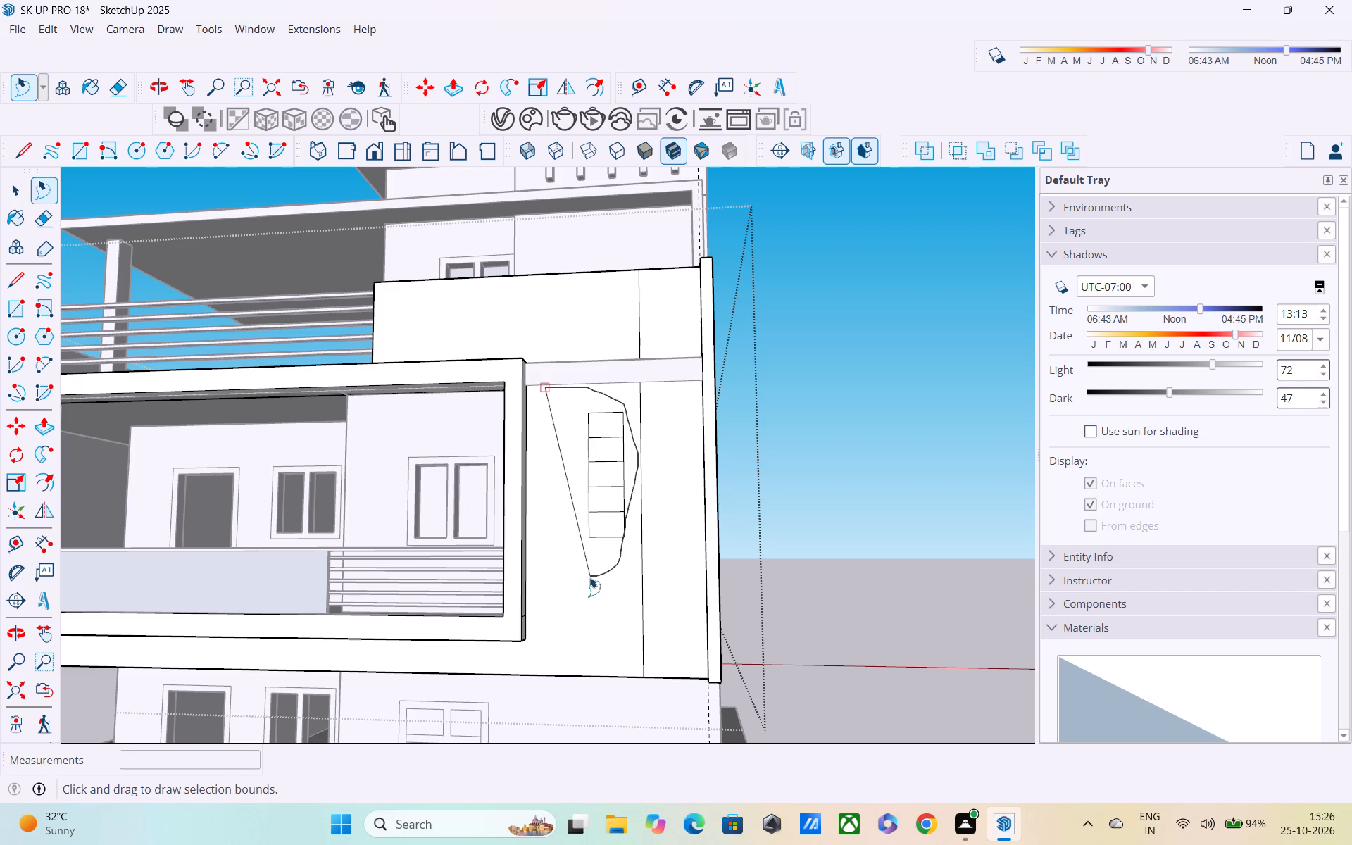
left_click_drag(589, 577, 584, 578)
left_click_drag(562, 396, 634, 482)
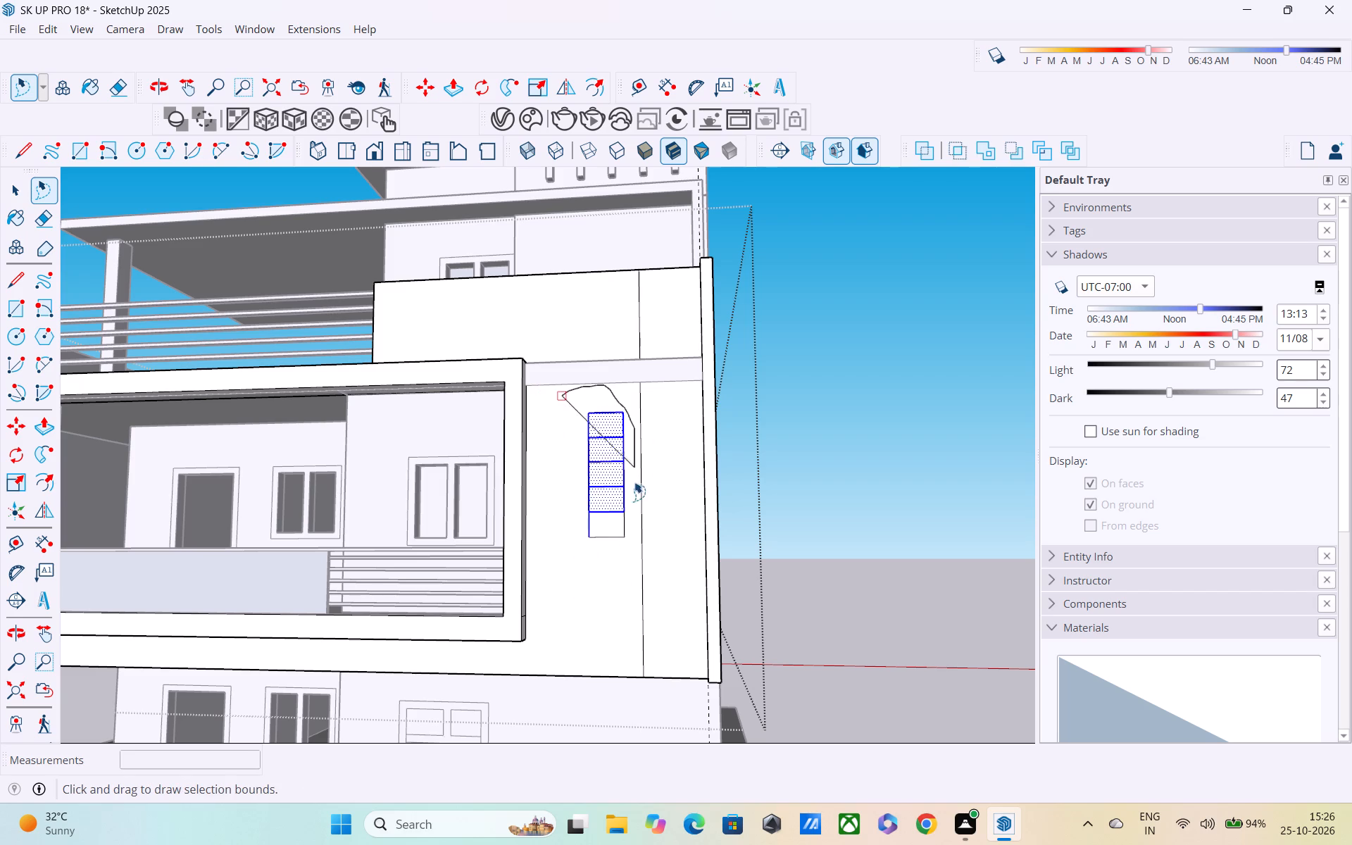
left_click_drag(634, 482, 556, 556)
key("m")
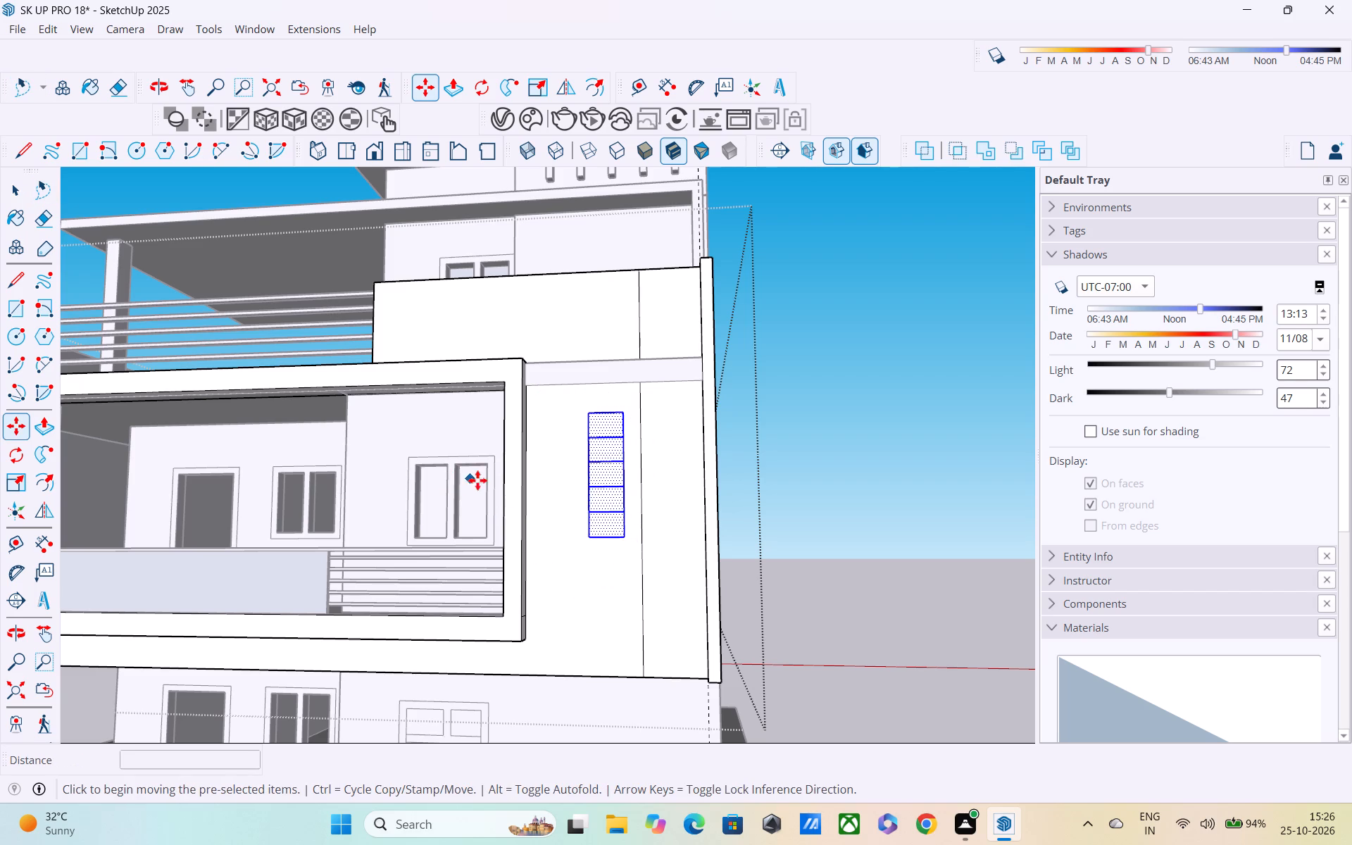
left_click(624, 537)
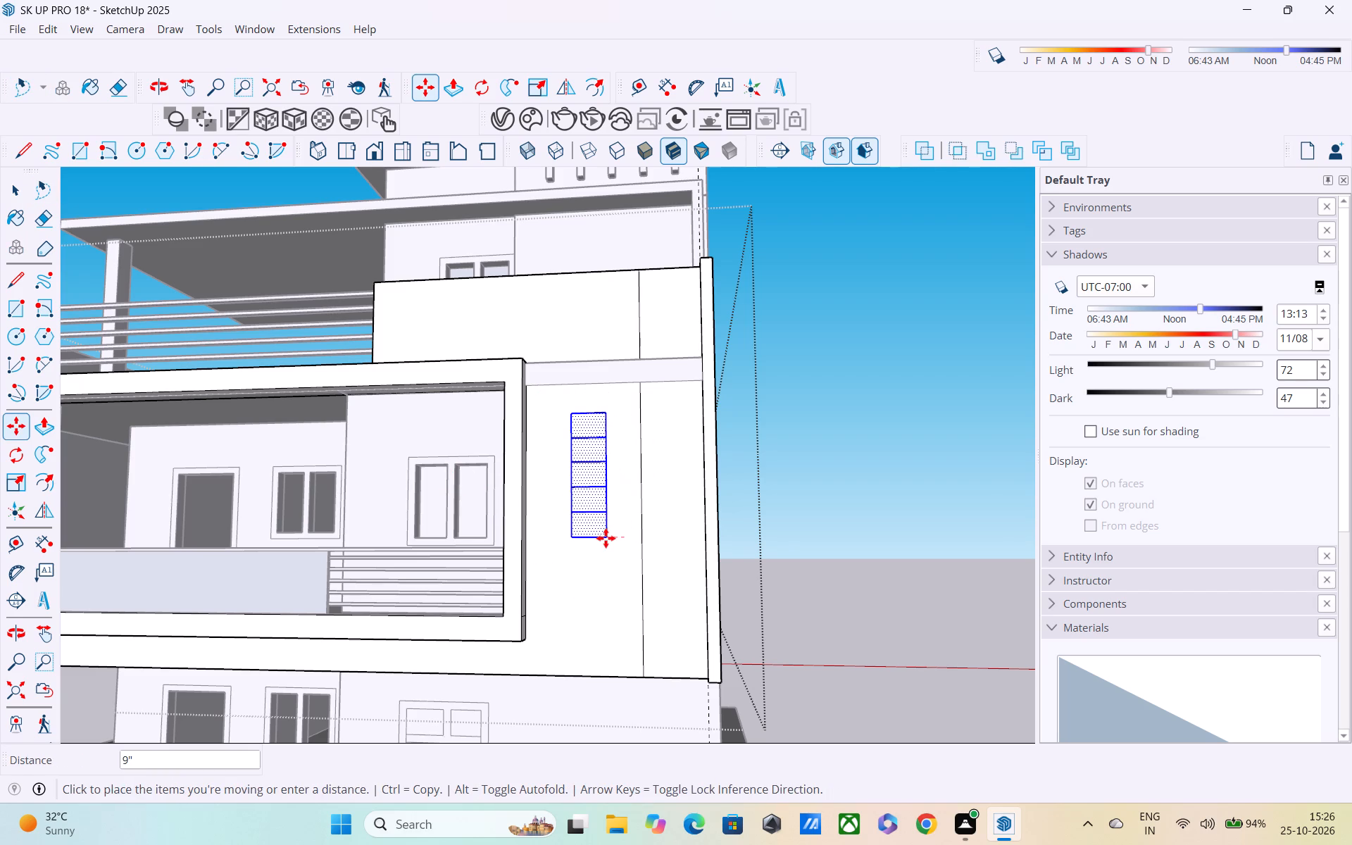
left_click(594, 544)
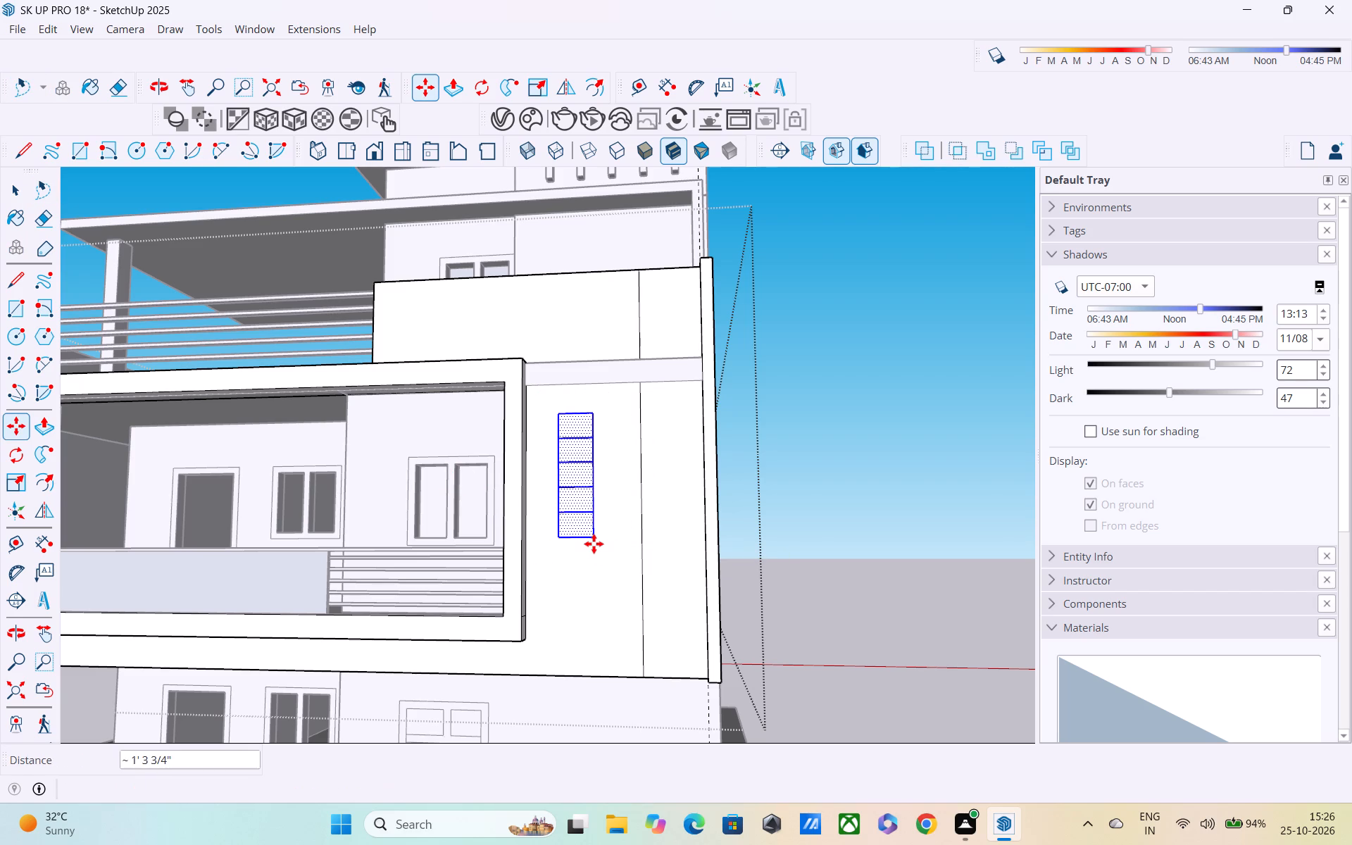
Move the selected five-pane strip 9" horizontally back towards the copied vertical edge.
middle_click_drag(611, 544, 617, 574)
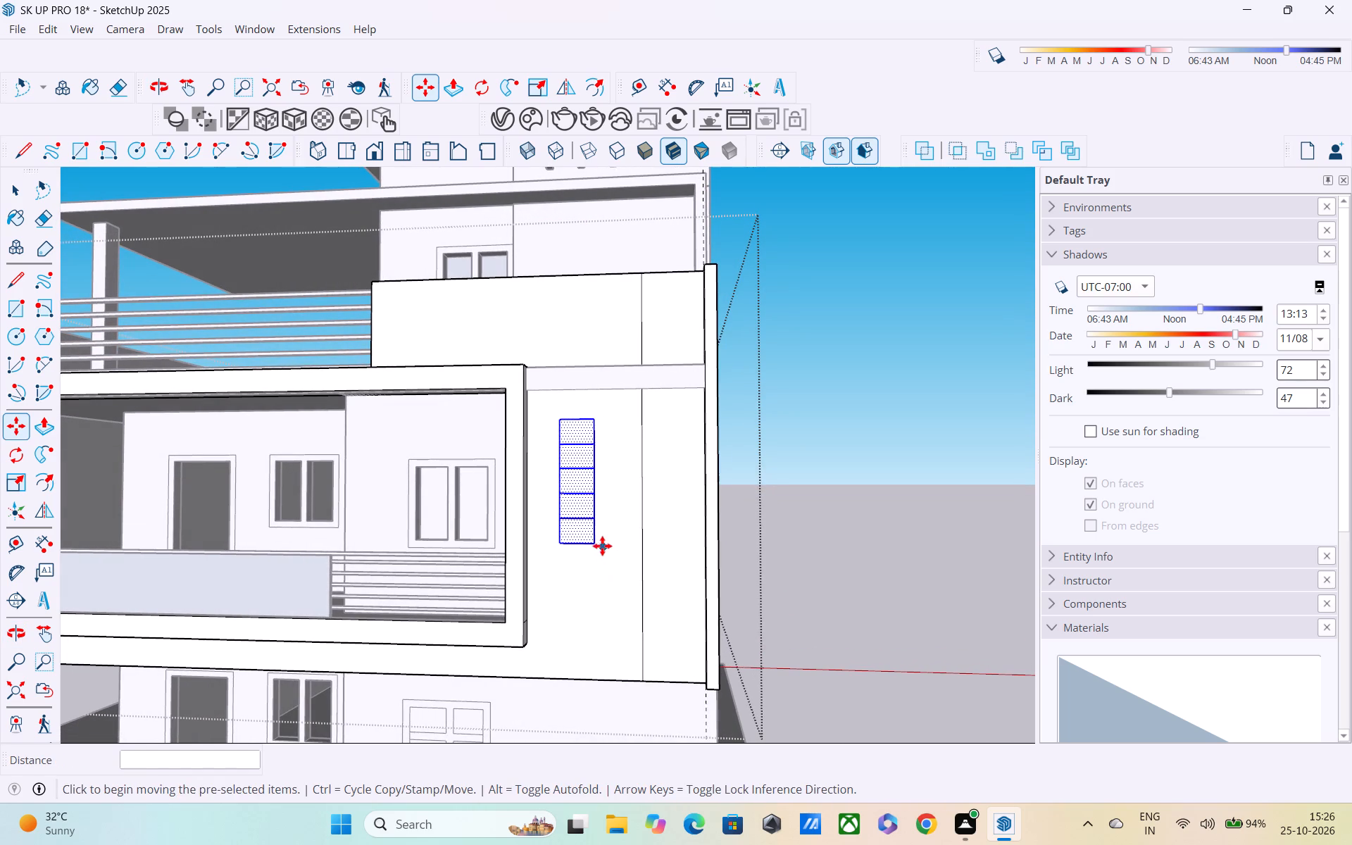
left_click(592, 544)
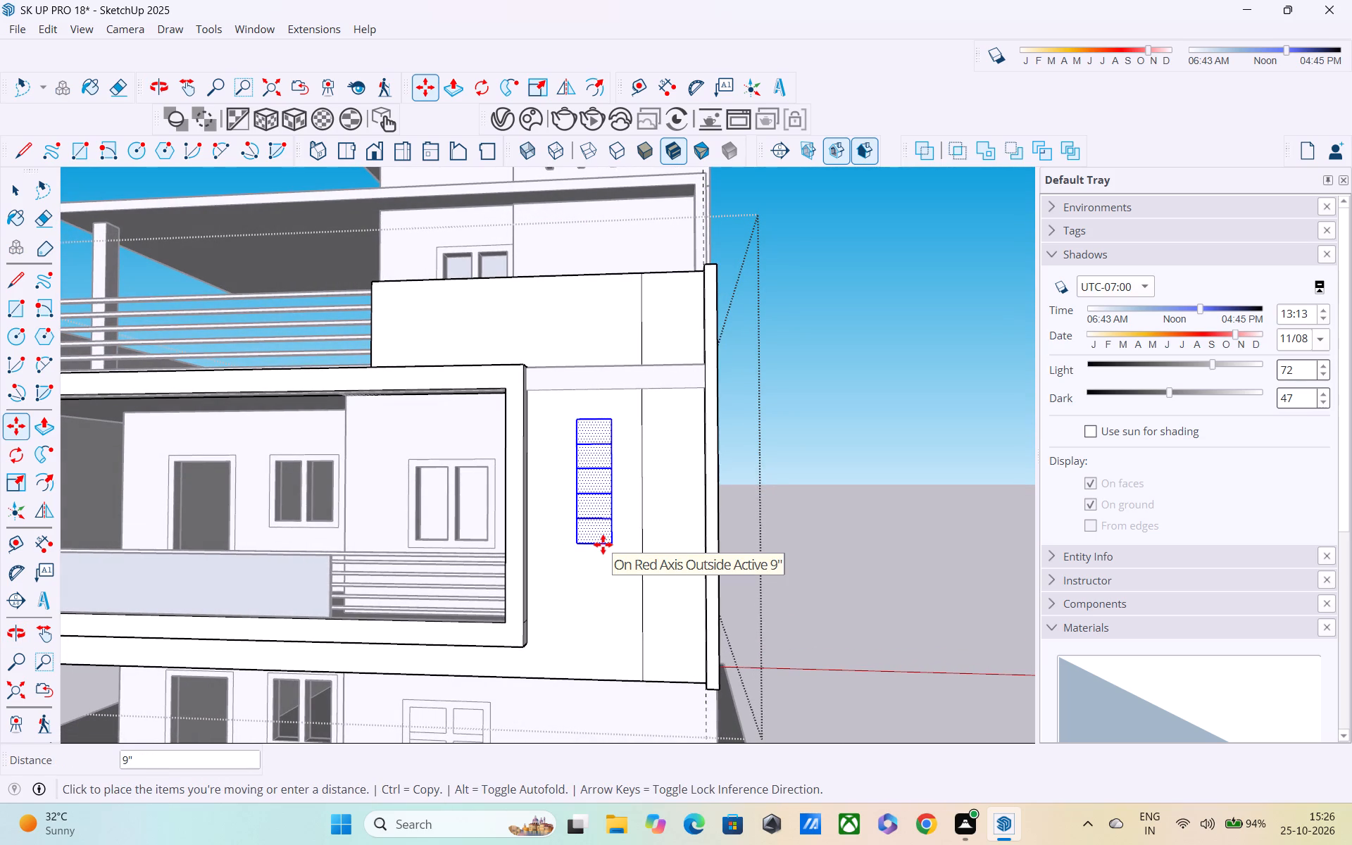
left_click(603, 544)
Move the copied vertical edge about 4 1/16" along the wall towards the five-pane strip.
key("space")
left_click(641, 554)
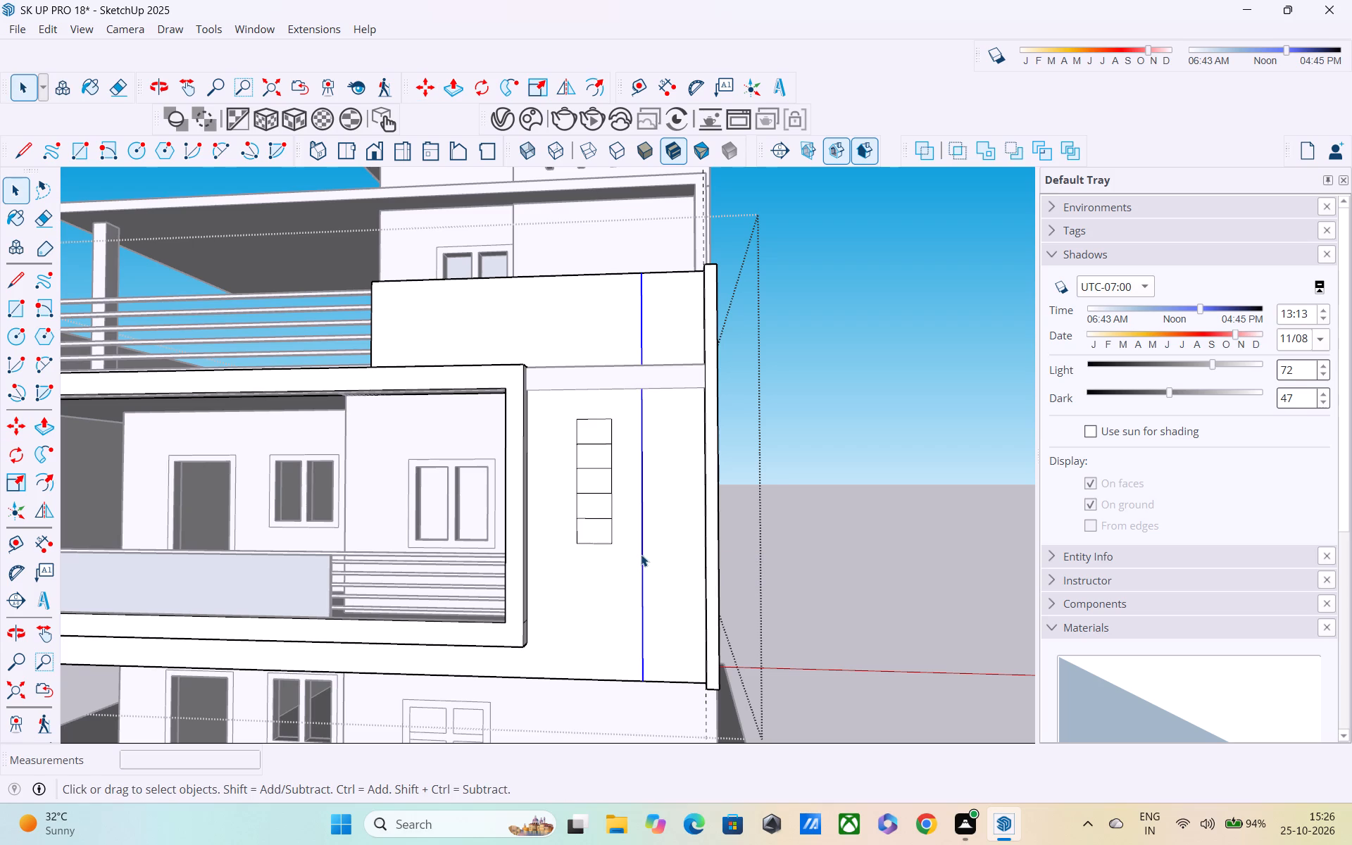
key("m")
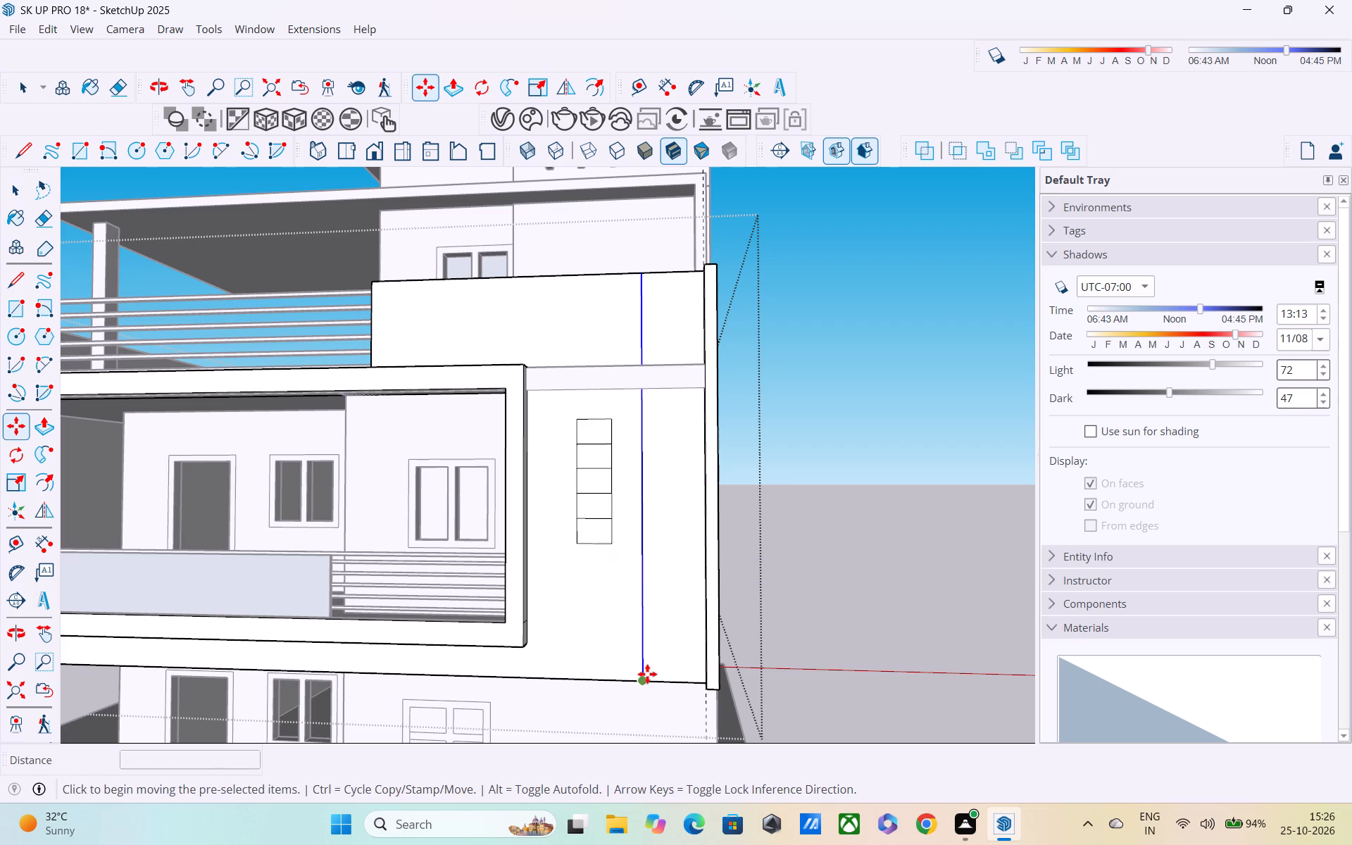
left_click(642, 679)
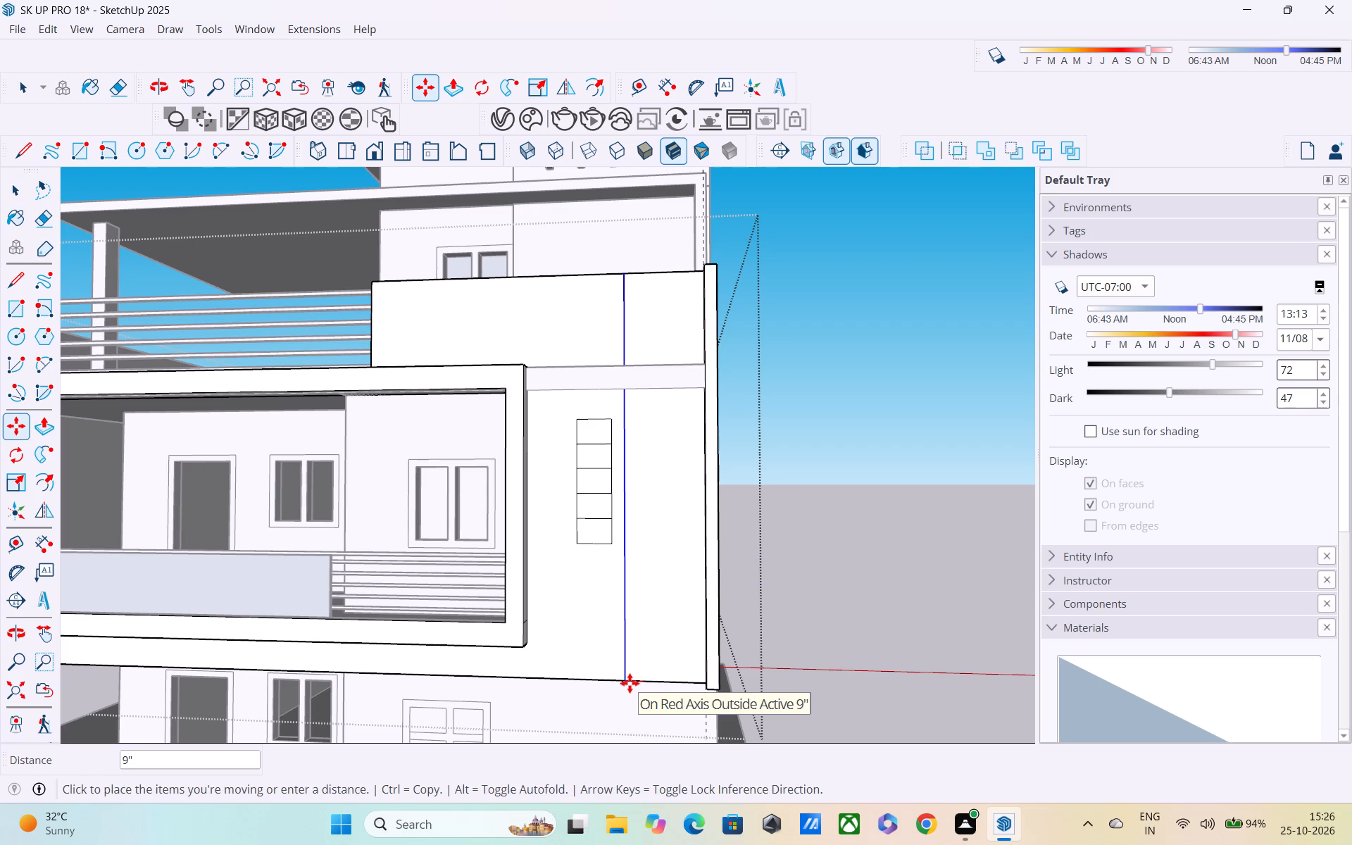
scroll(633, 683, "up", 4)
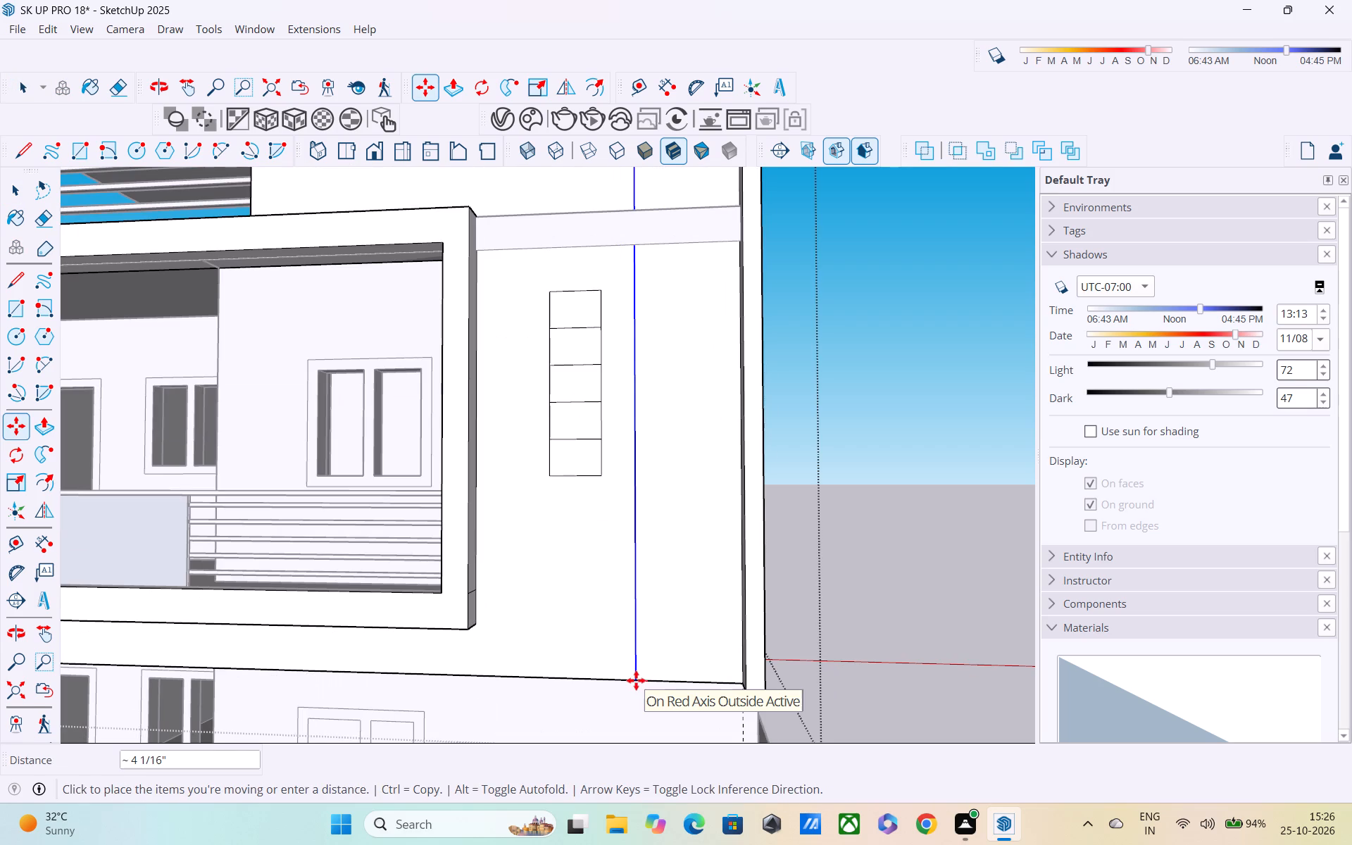
left_click(636, 680)
scroll(637, 680, "down", 5)
key("space")
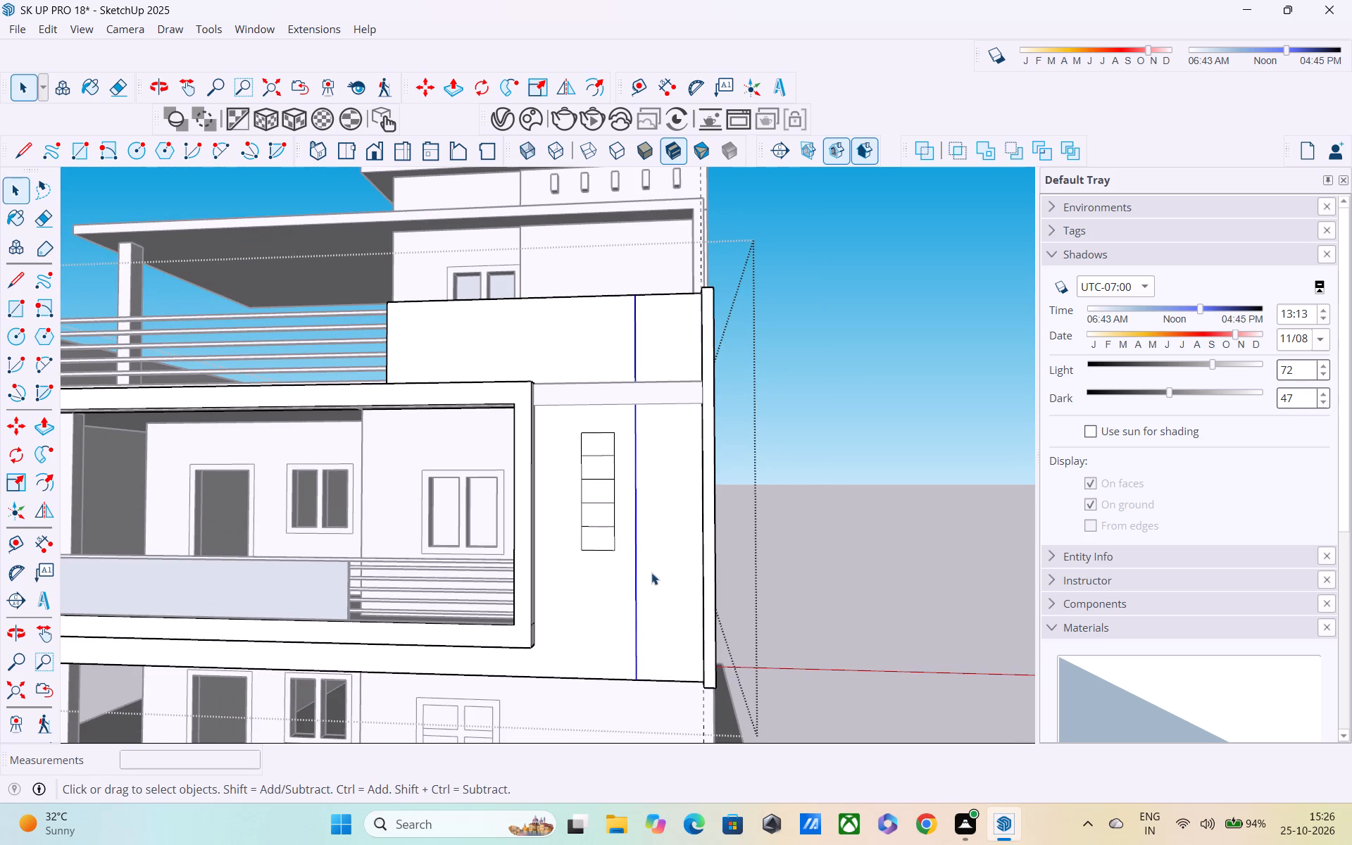
Copy the vertical dividing edge about 2 3/4" along the wall towards the end trim.
left_click(635, 542)
scroll(635, 542, "up", 1)
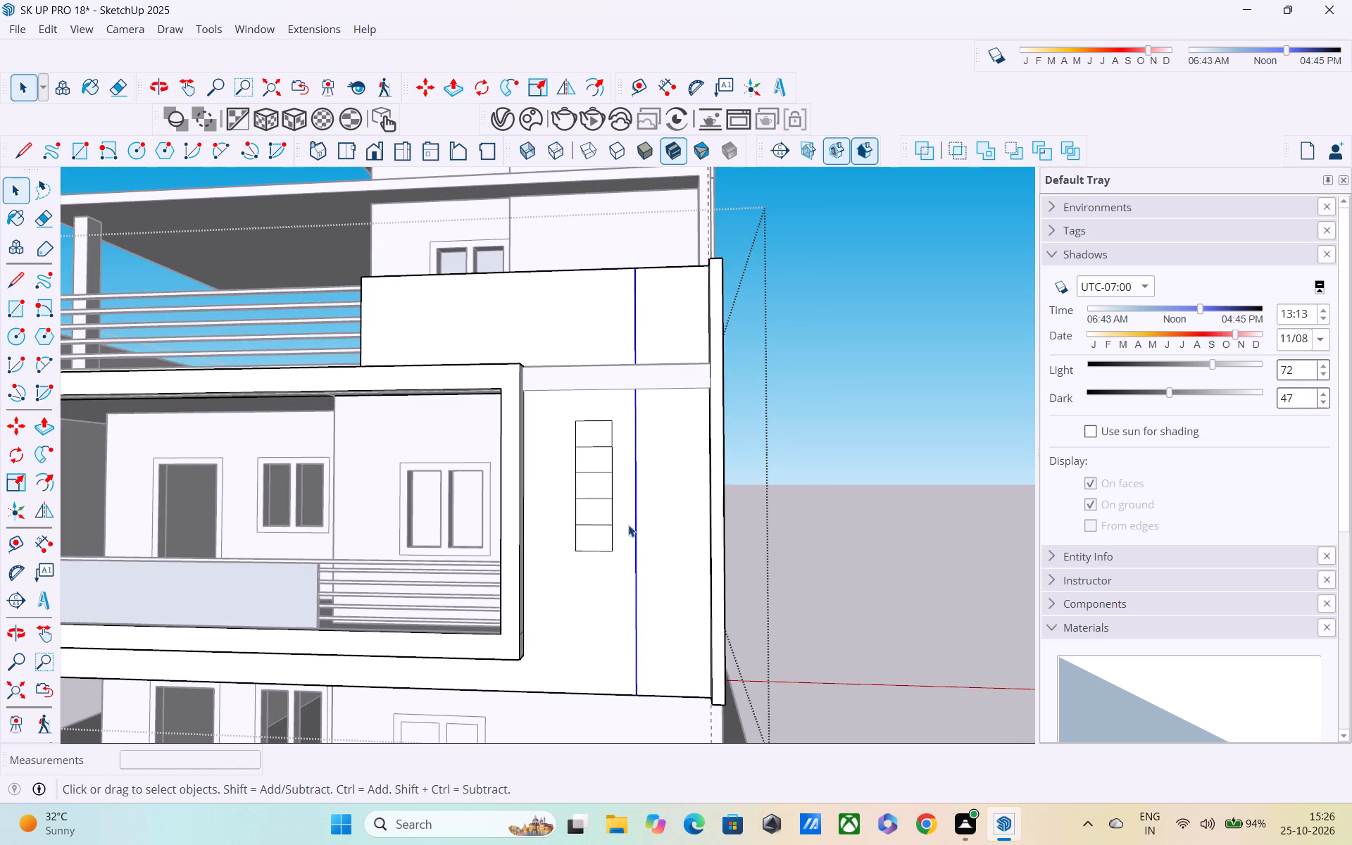
key("m")
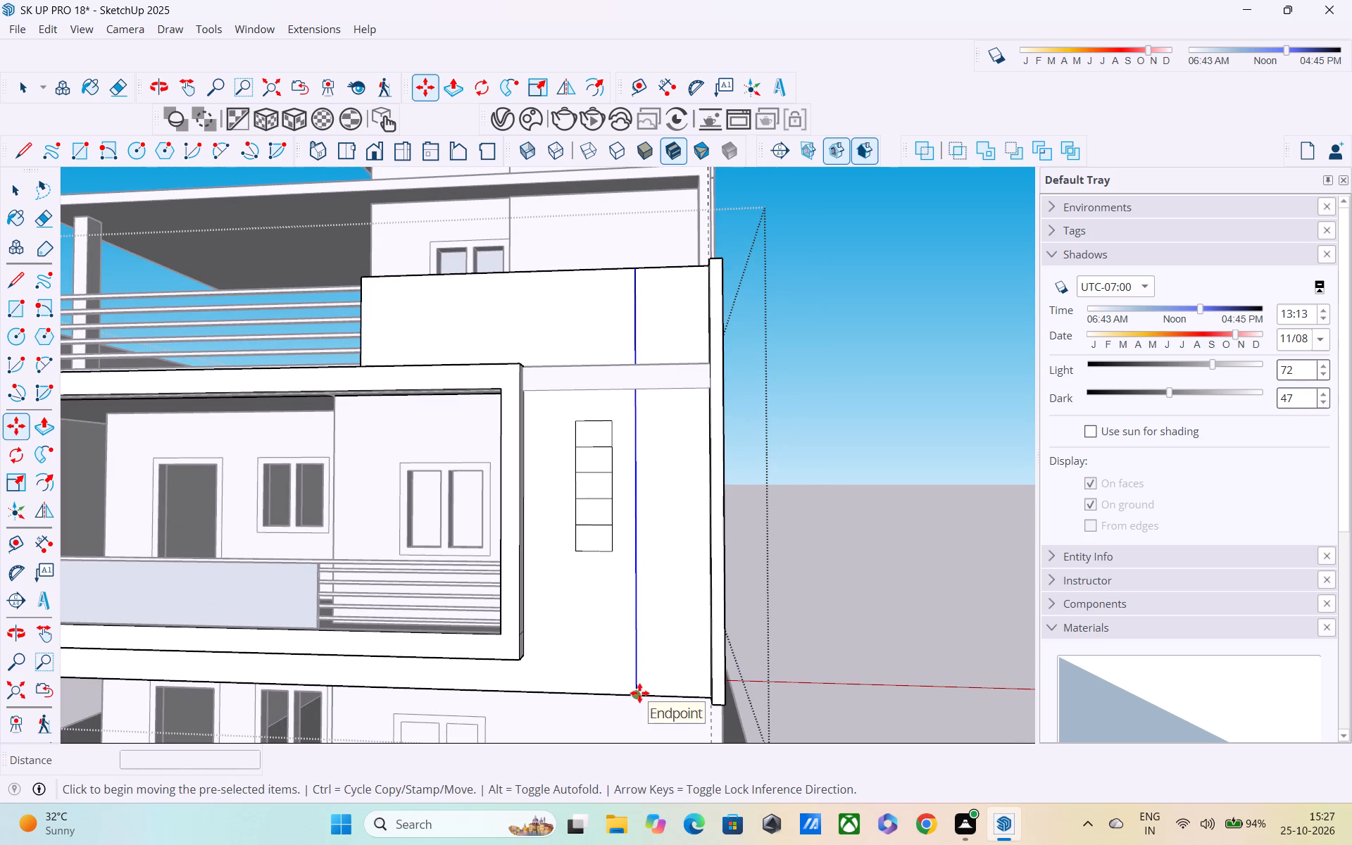
left_click(637, 695)
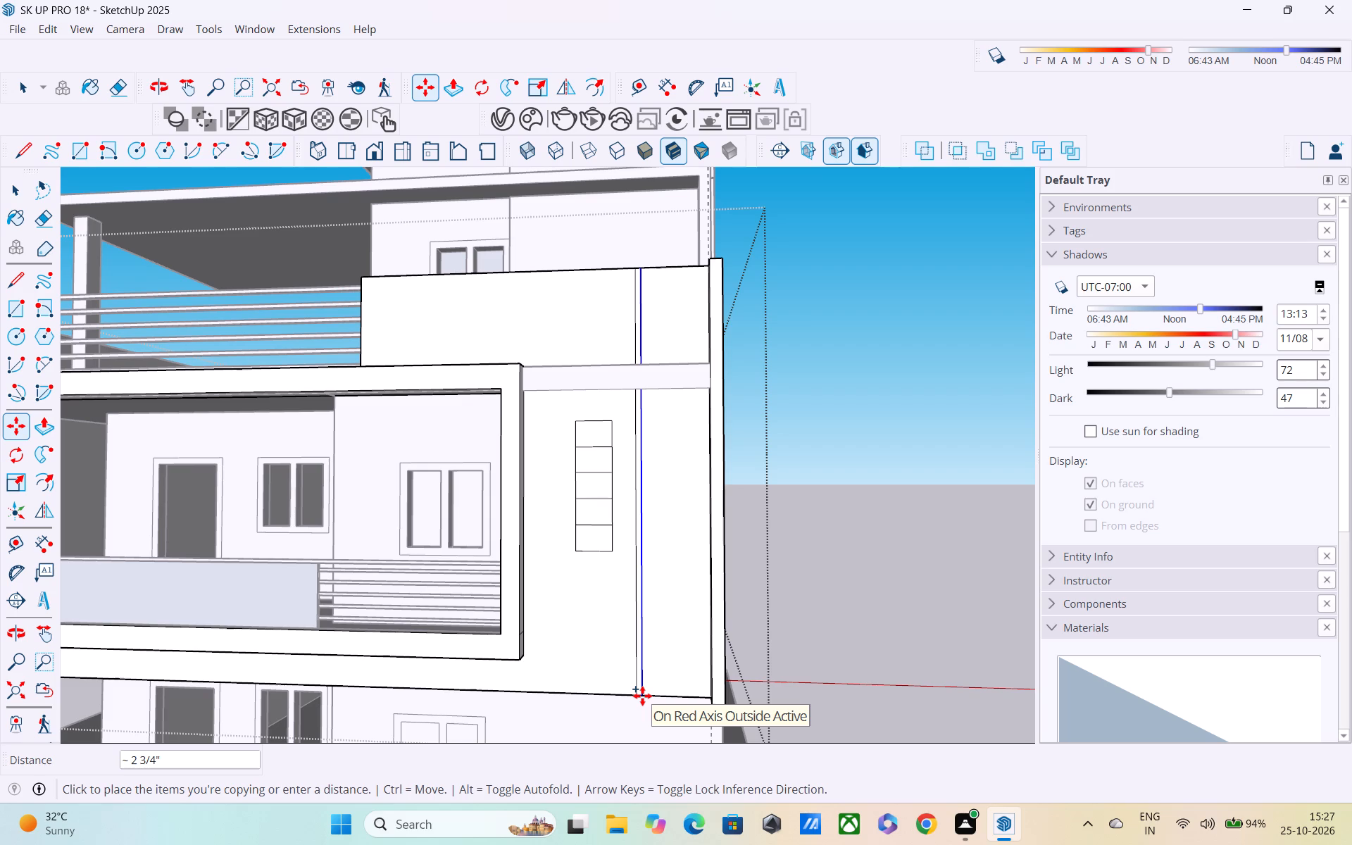
left_click(642, 696)
key("space")
key("space")
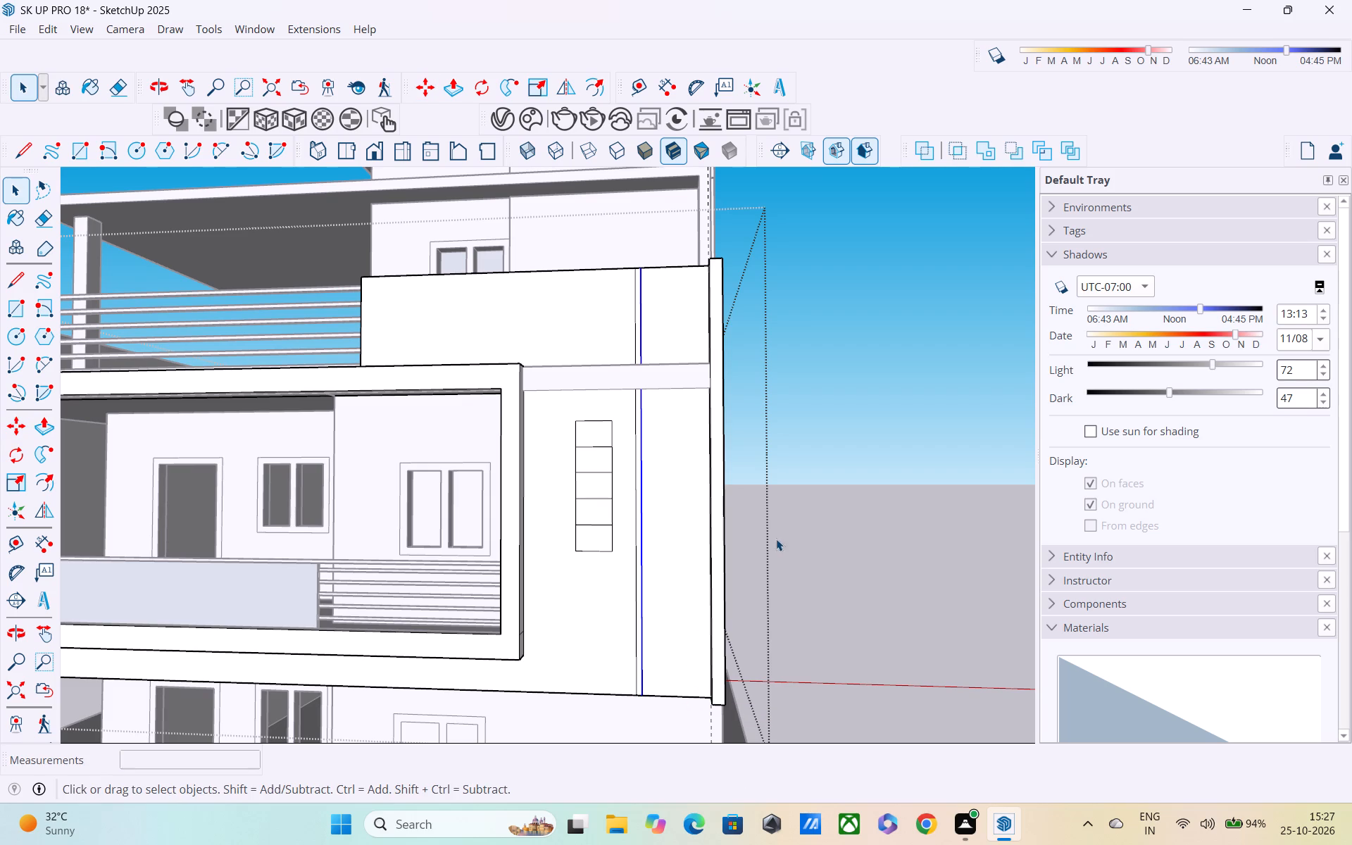
left_click(825, 451)
Reopen the front frame group and pull the narrow strip between the two vertical edges out about 1' 2 3/8".
double_click(666, 497)
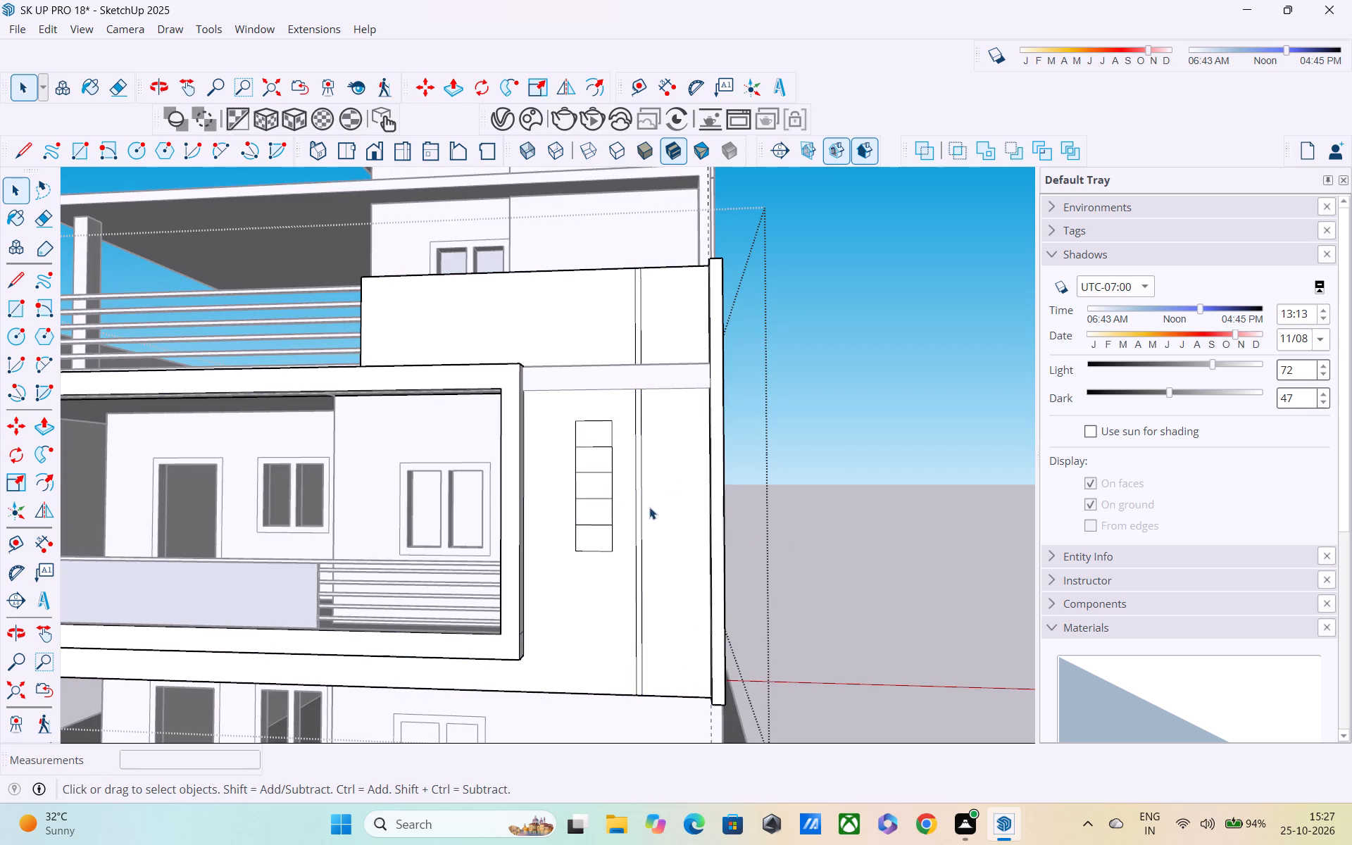
scroll(645, 508, "up", 1)
key("p")
scroll(604, 522, "up", 2)
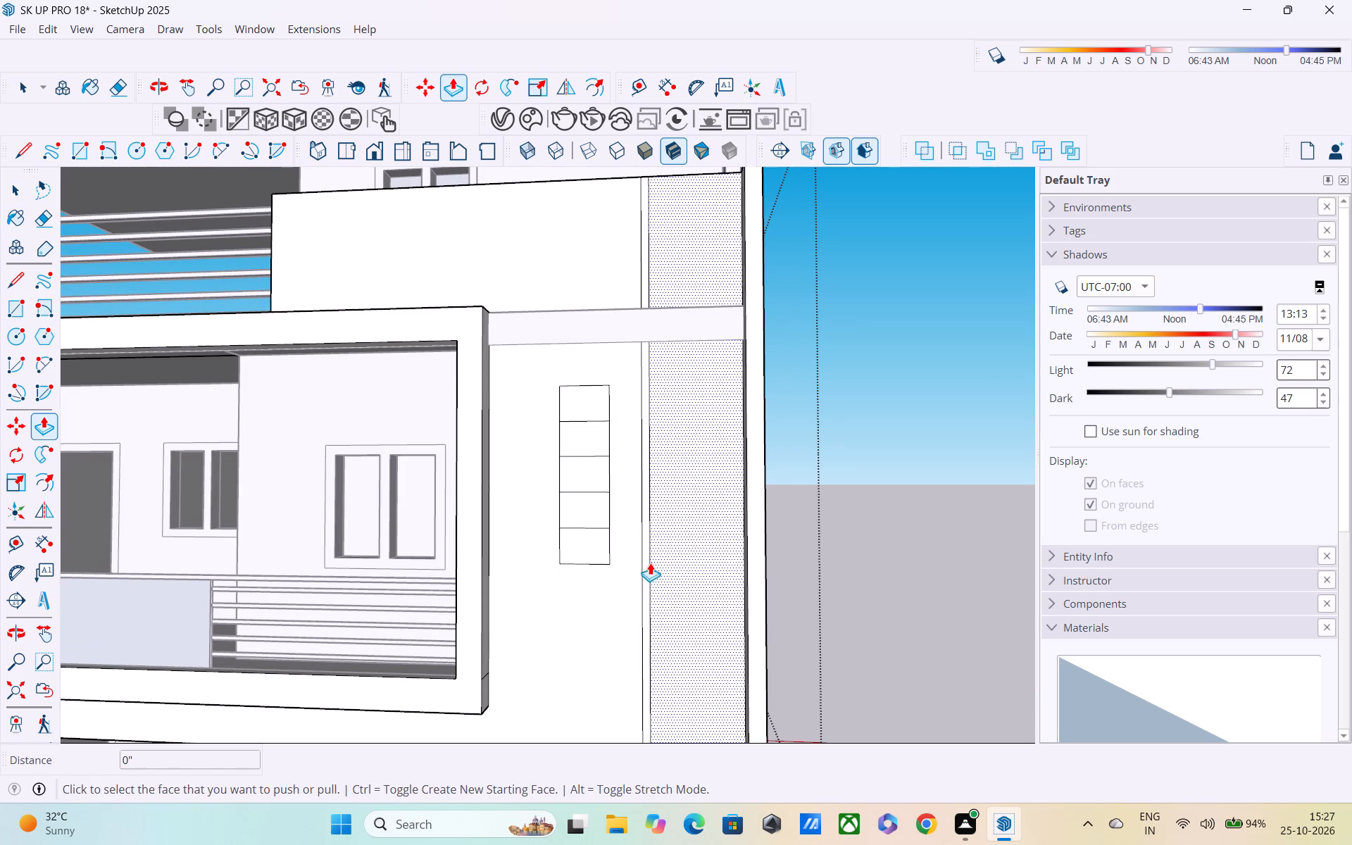
left_click(649, 577)
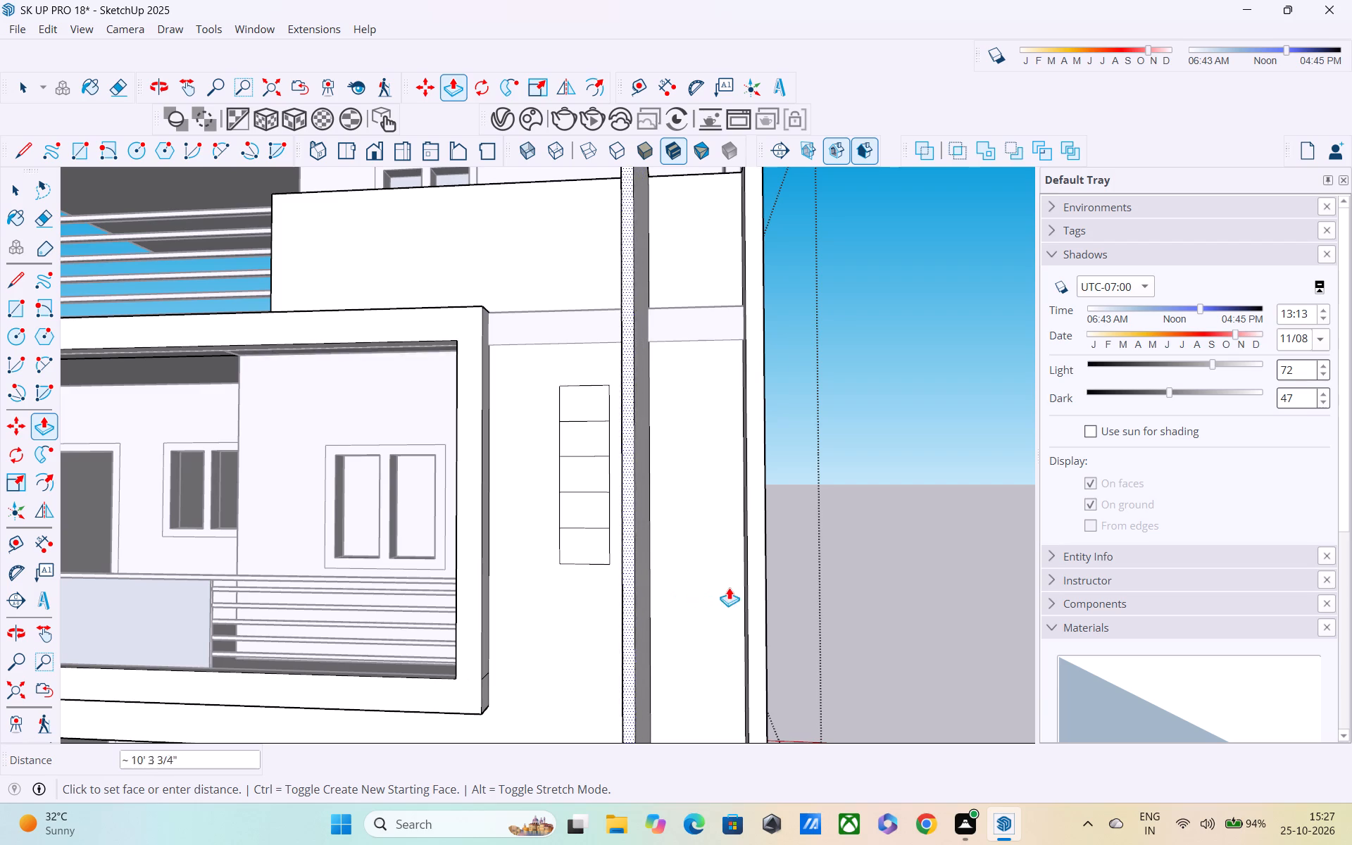
left_click(745, 604)
Push the narrow vertical strip's front face 11 13/16" back towards the wall.
scroll(698, 610, "down", 4)
middle_click_drag(668, 601, 475, 574)
scroll(475, 574, "up", 1)
scroll(475, 574, "down", 4)
middle_click_drag(552, 575, 827, 612)
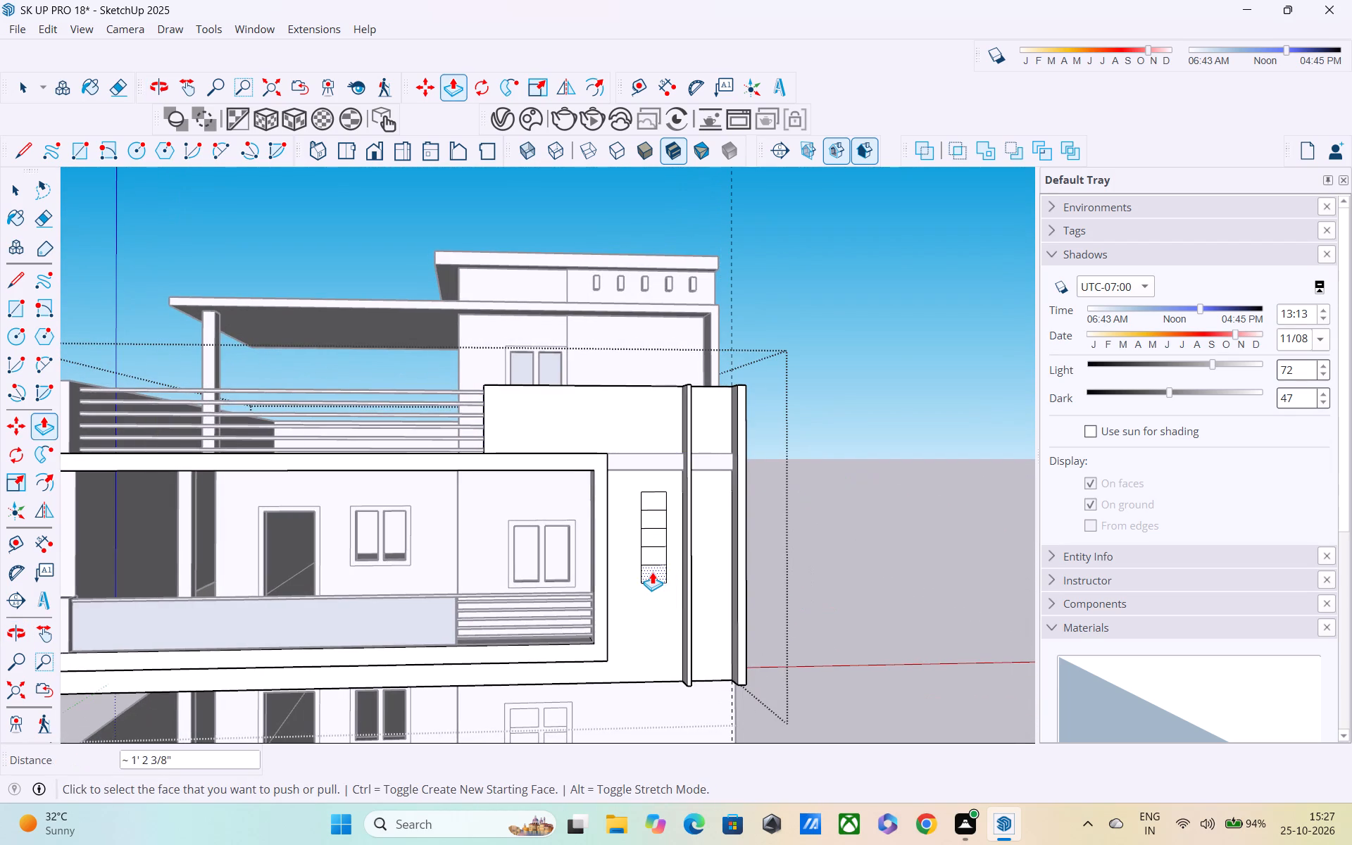
middle_click_drag(652, 572, 832, 572)
scroll(745, 539, "up", 4)
middle_click_drag(712, 539, 803, 547)
scroll(540, 553, "up", 4)
scroll(722, 569, "up", 6)
middle_click_drag(723, 570, 660, 529)
scroll(694, 561, "up", 5)
left_click(723, 568)
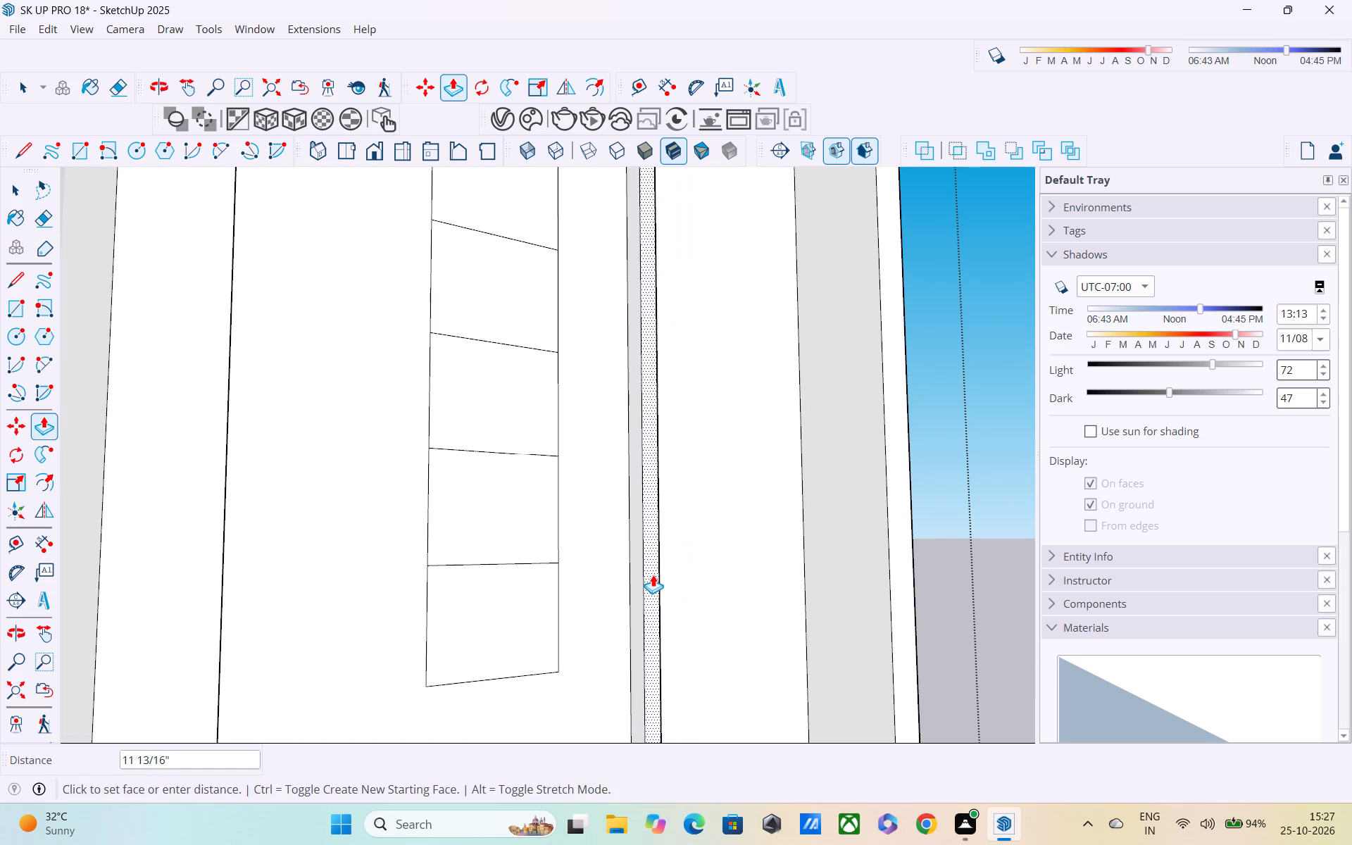
left_click(653, 575)
Push the narrow vertical strip's front face back about another 7/8".
scroll(660, 575, "down", 5)
middle_click_drag(677, 581, 589, 596)
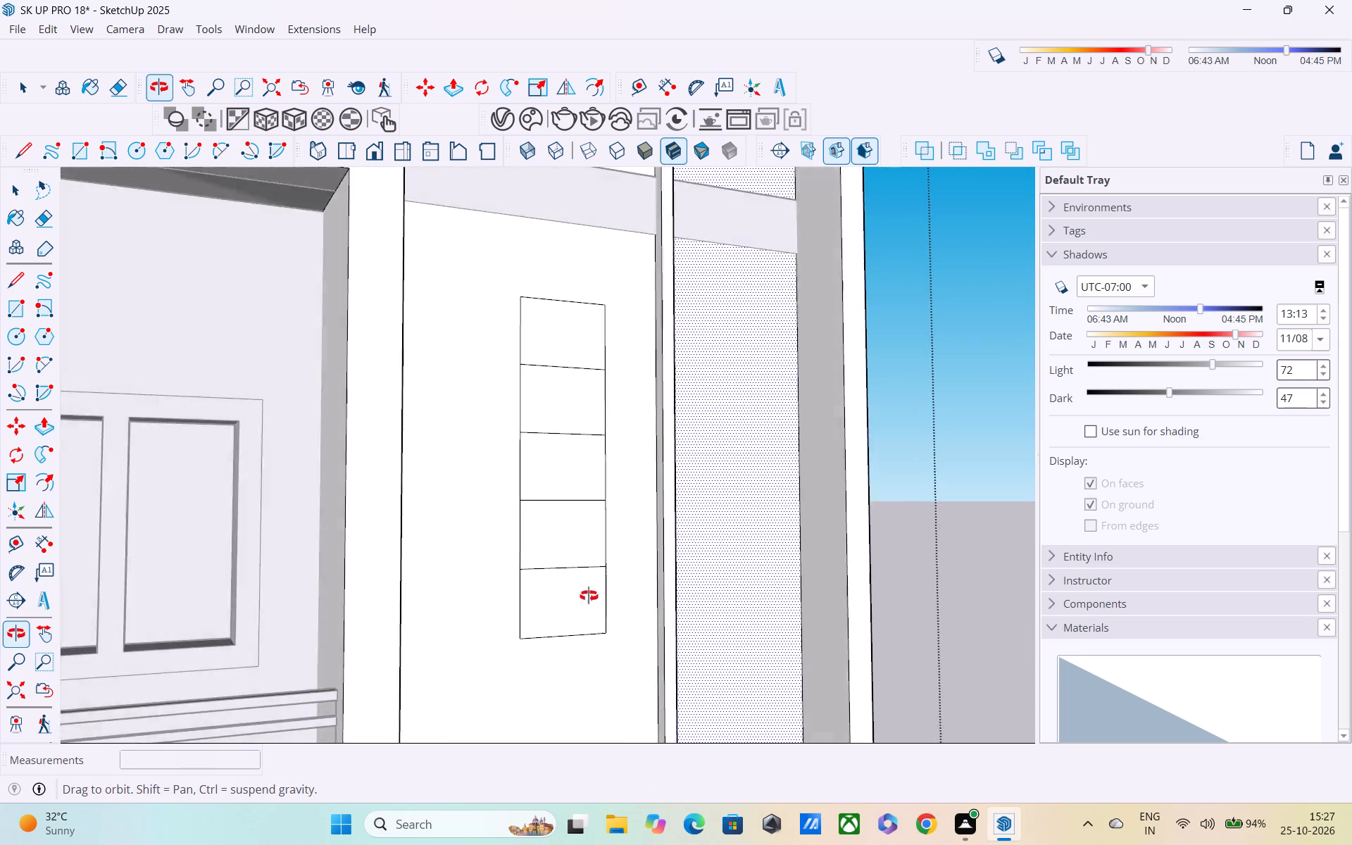
middle_click_drag(589, 596, 706, 570)
scroll(688, 575, "up", 4)
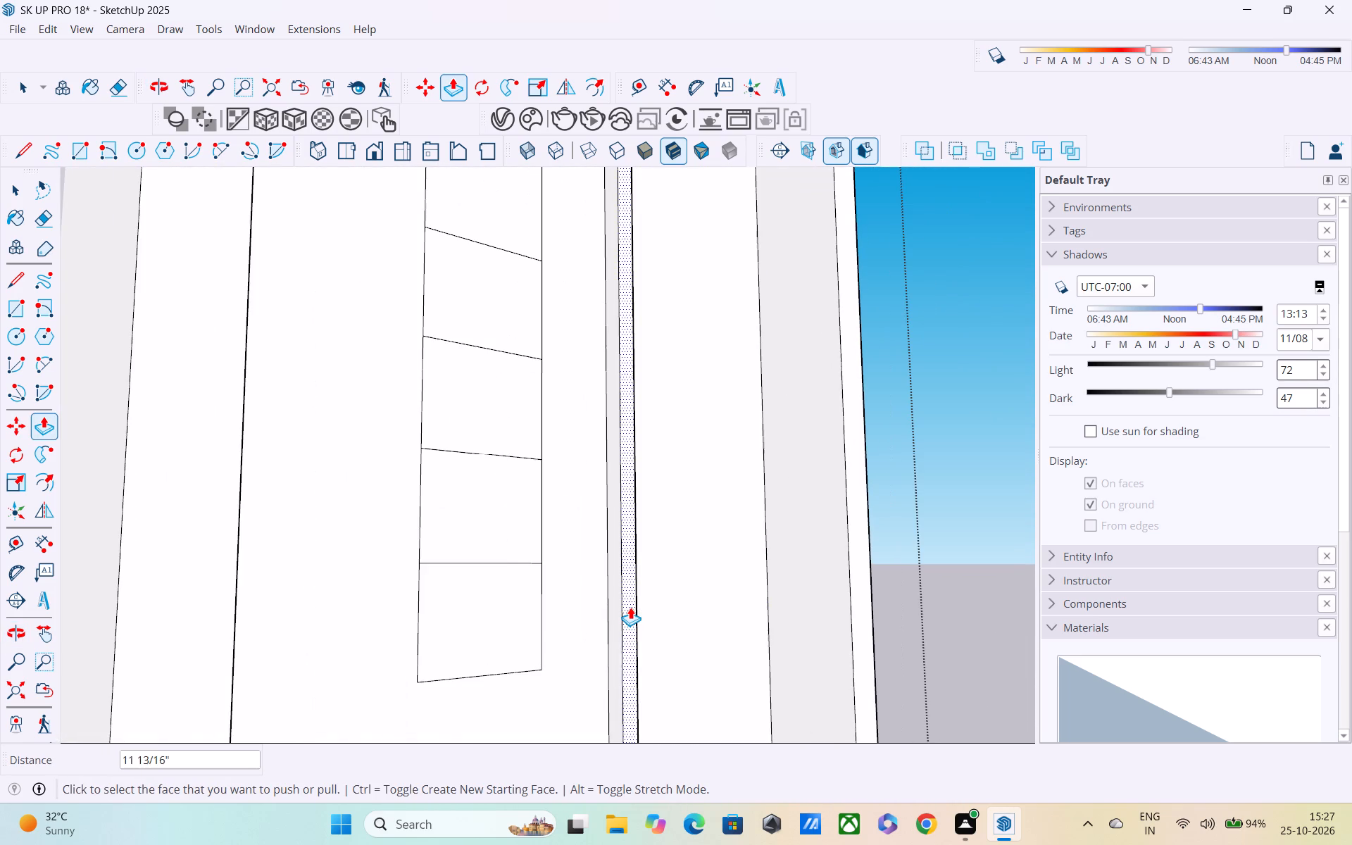
left_click(630, 607)
left_click(625, 609)
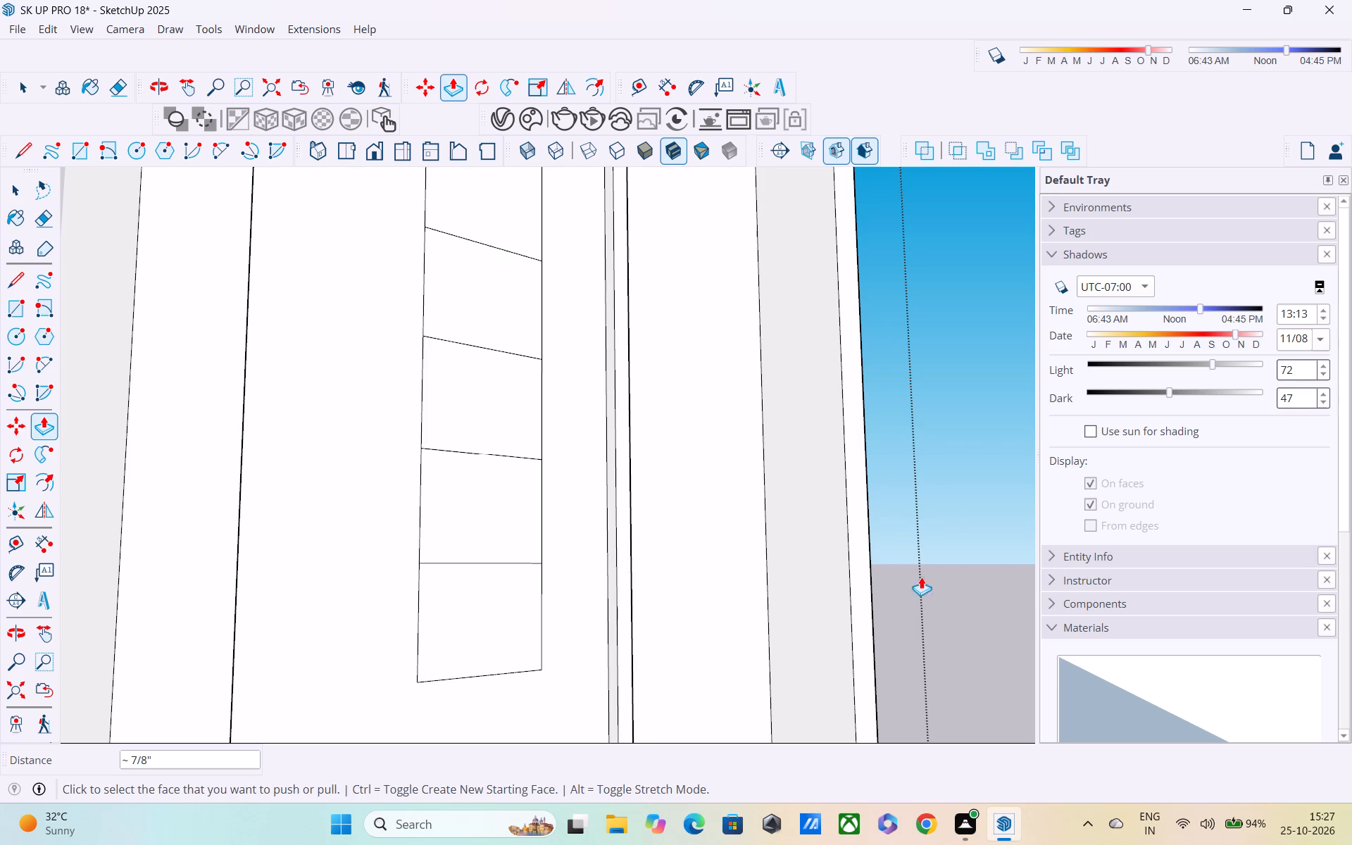
Push the end trim's front face back about 1' 11/16", using the narrow strip as reference, and close the front frame group.
left_click(867, 606)
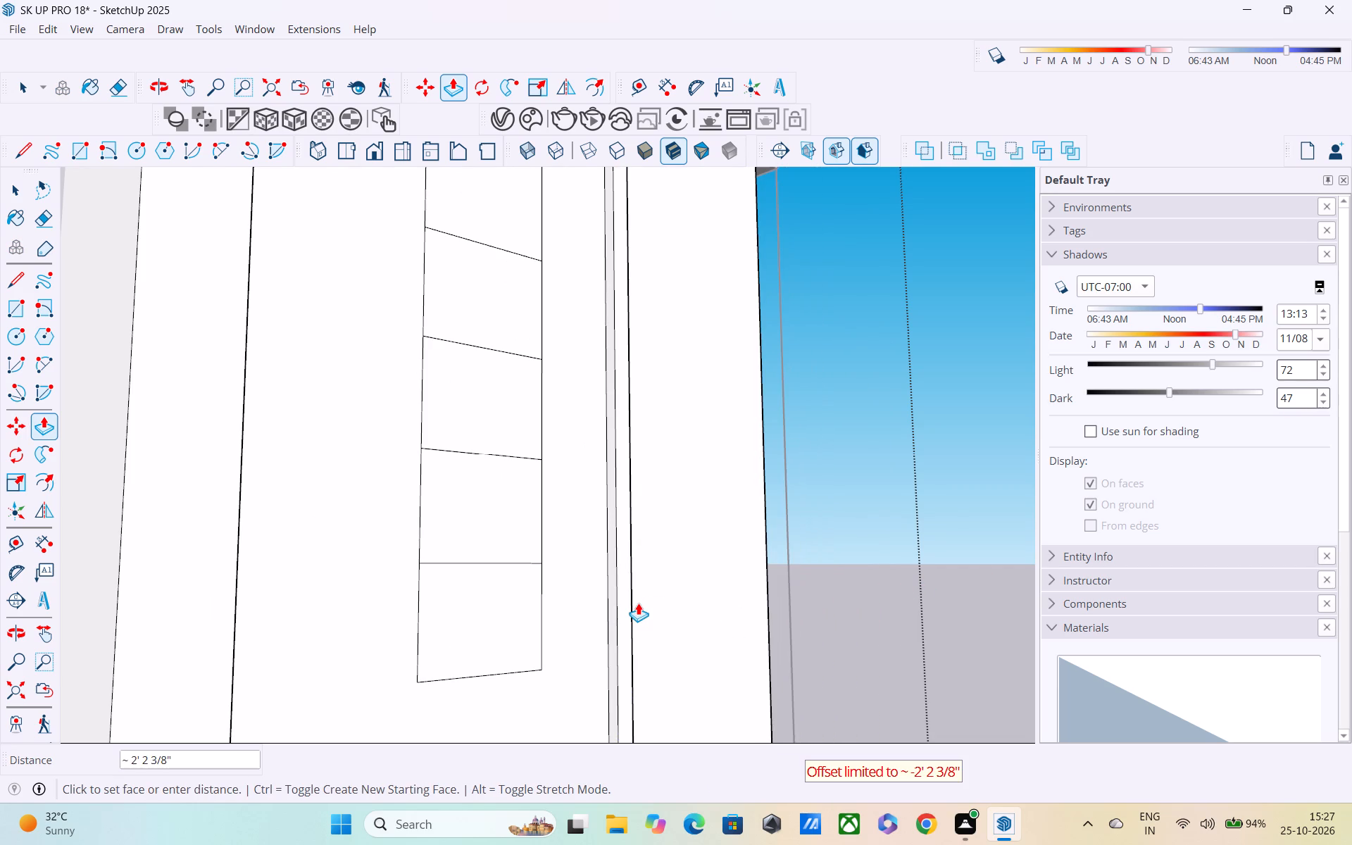
left_click(629, 584)
scroll(846, 589, "down", 3)
middle_click_drag(819, 589, 617, 581)
scroll(618, 572, "down", 6)
middle_click_drag(815, 534, 637, 543)
scroll(637, 525, "down", 6)
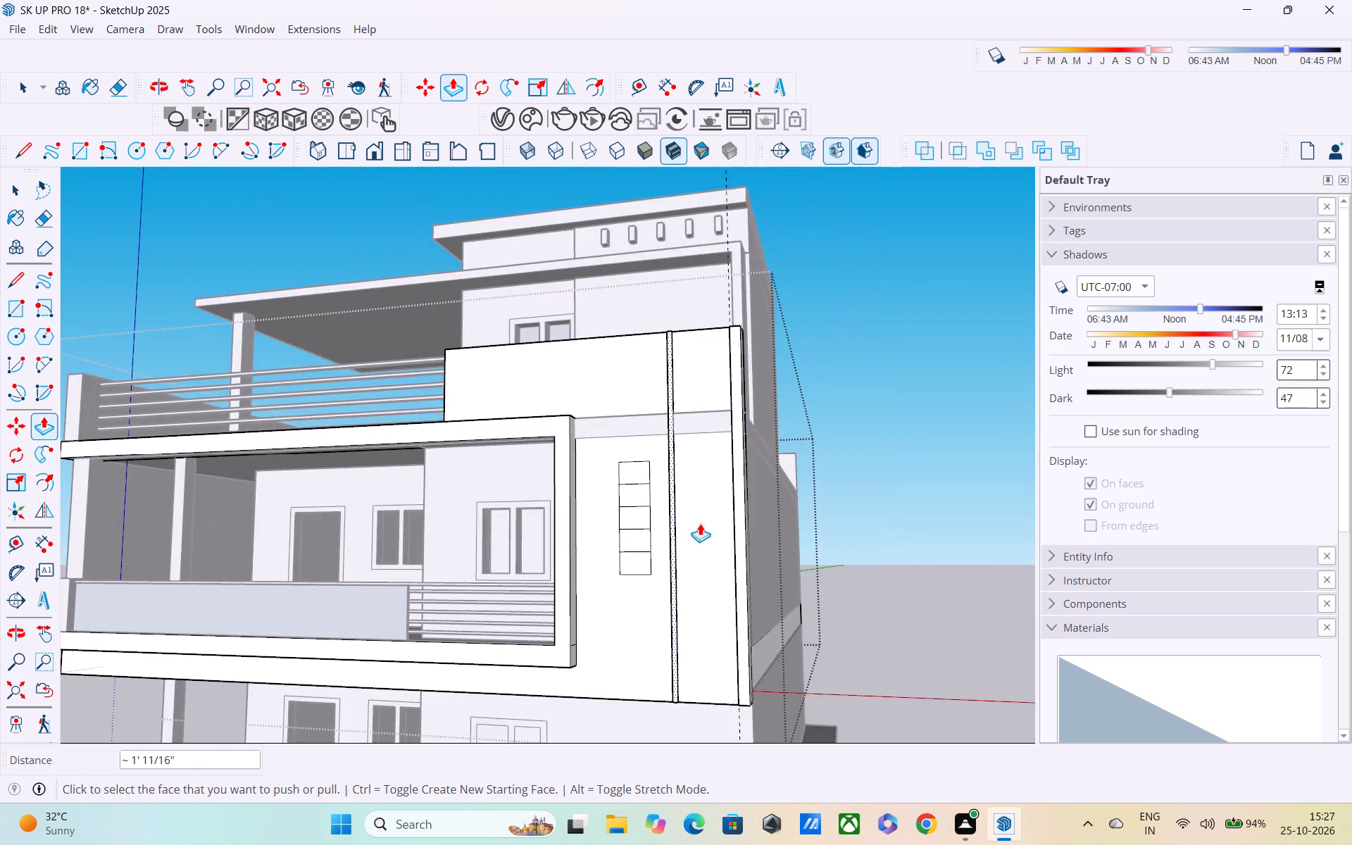
middle_click_drag(730, 542, 822, 617)
scroll(805, 494, "down", 5)
middle_click_drag(801, 492, 729, 470)
scroll(801, 492, "up", 1)
key("space")
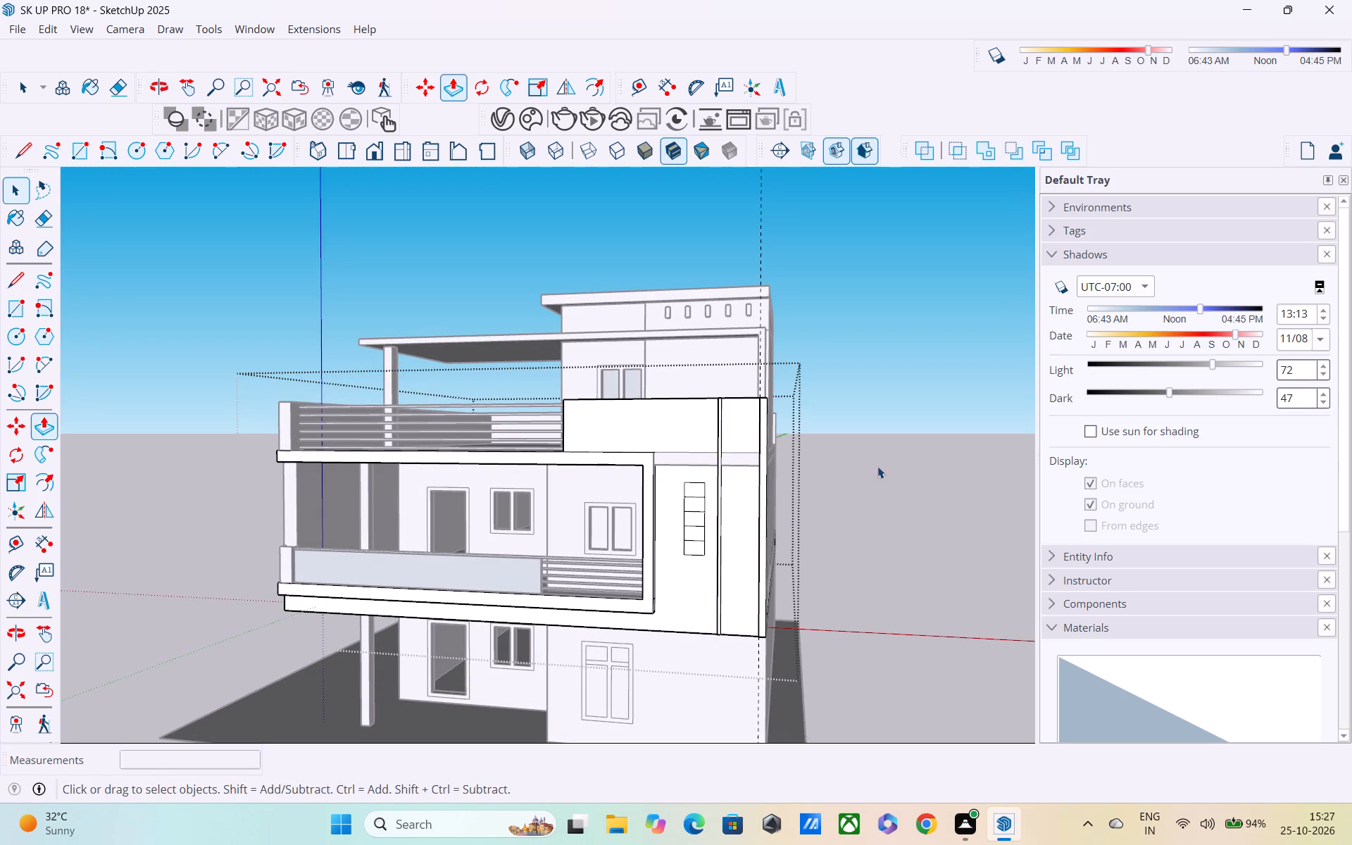
left_click(902, 442)
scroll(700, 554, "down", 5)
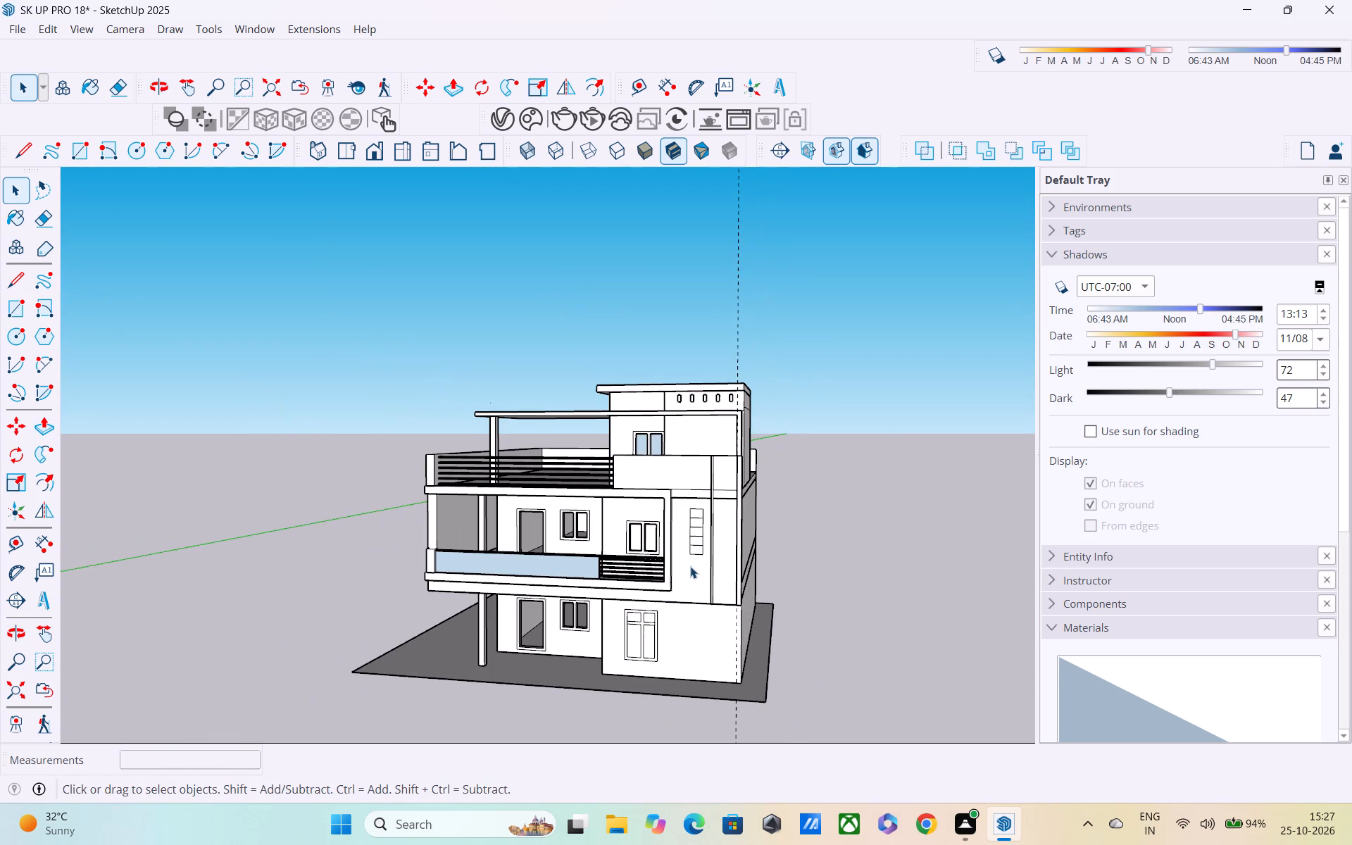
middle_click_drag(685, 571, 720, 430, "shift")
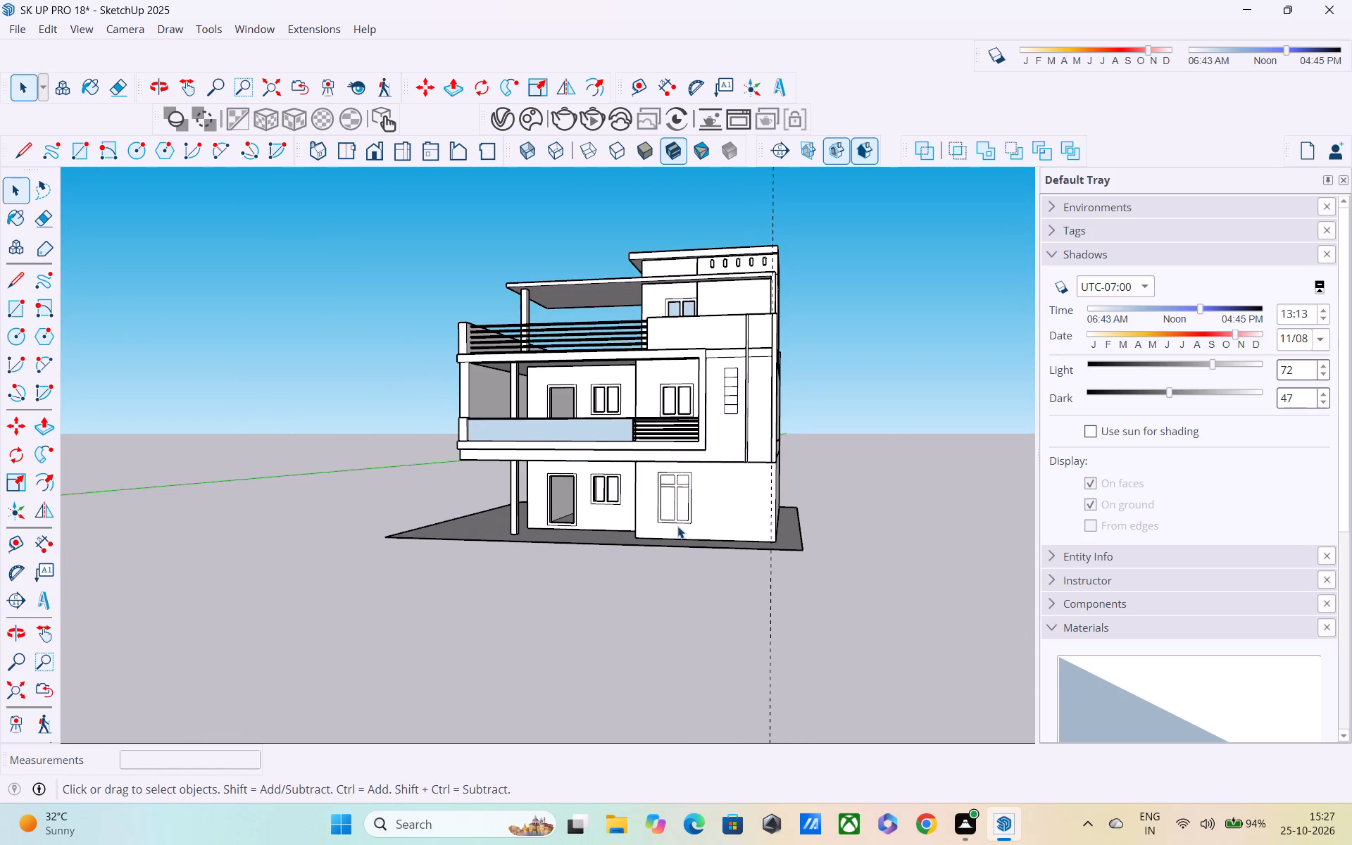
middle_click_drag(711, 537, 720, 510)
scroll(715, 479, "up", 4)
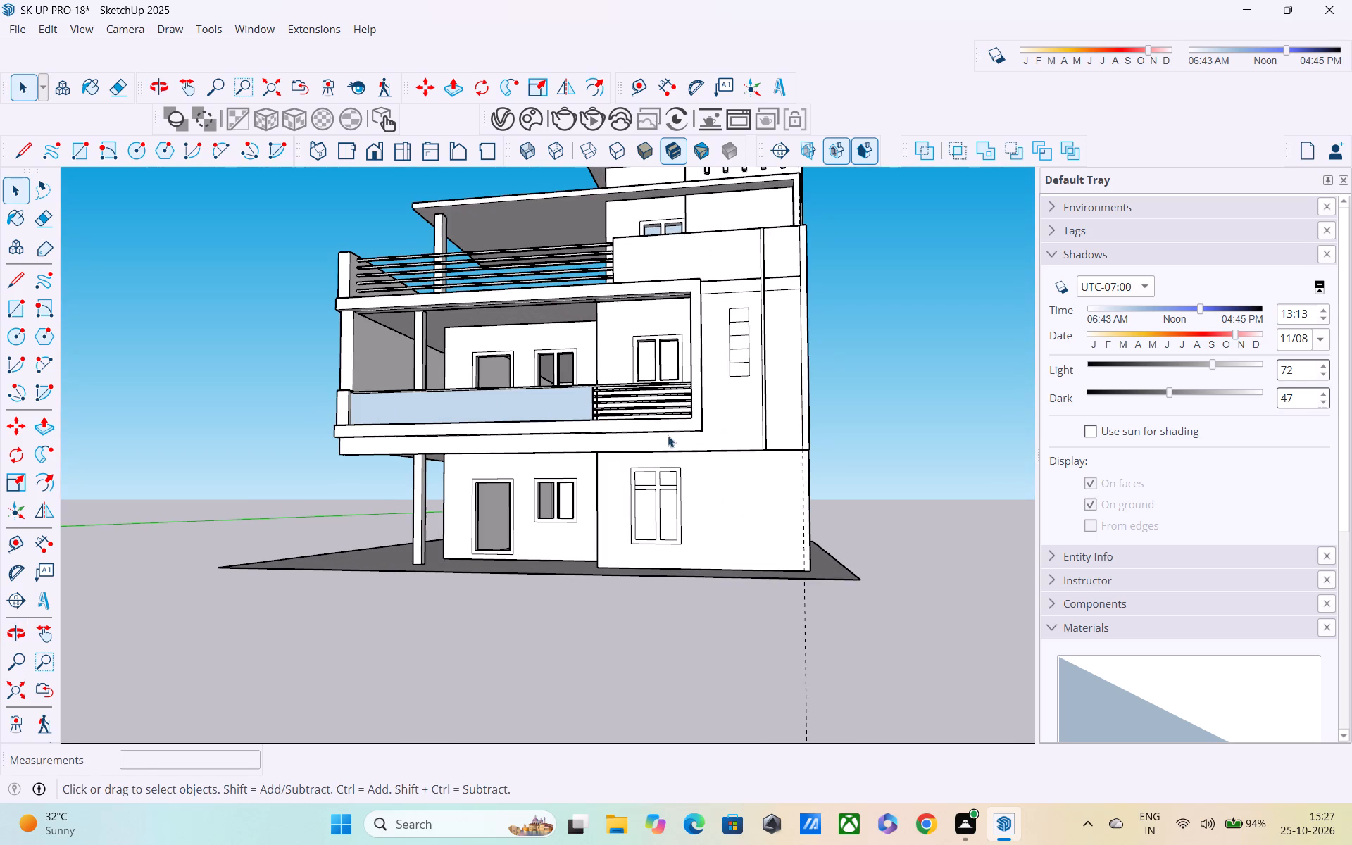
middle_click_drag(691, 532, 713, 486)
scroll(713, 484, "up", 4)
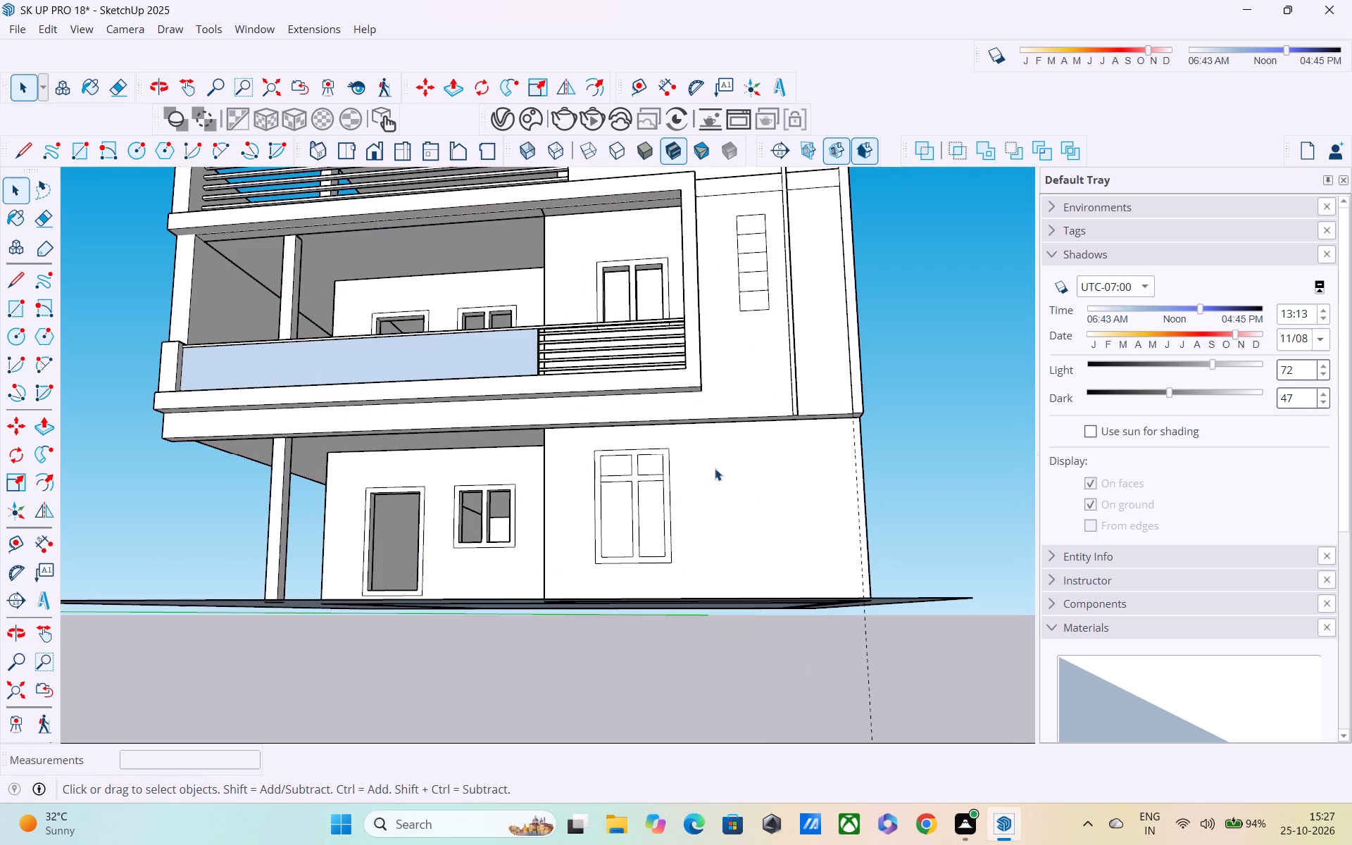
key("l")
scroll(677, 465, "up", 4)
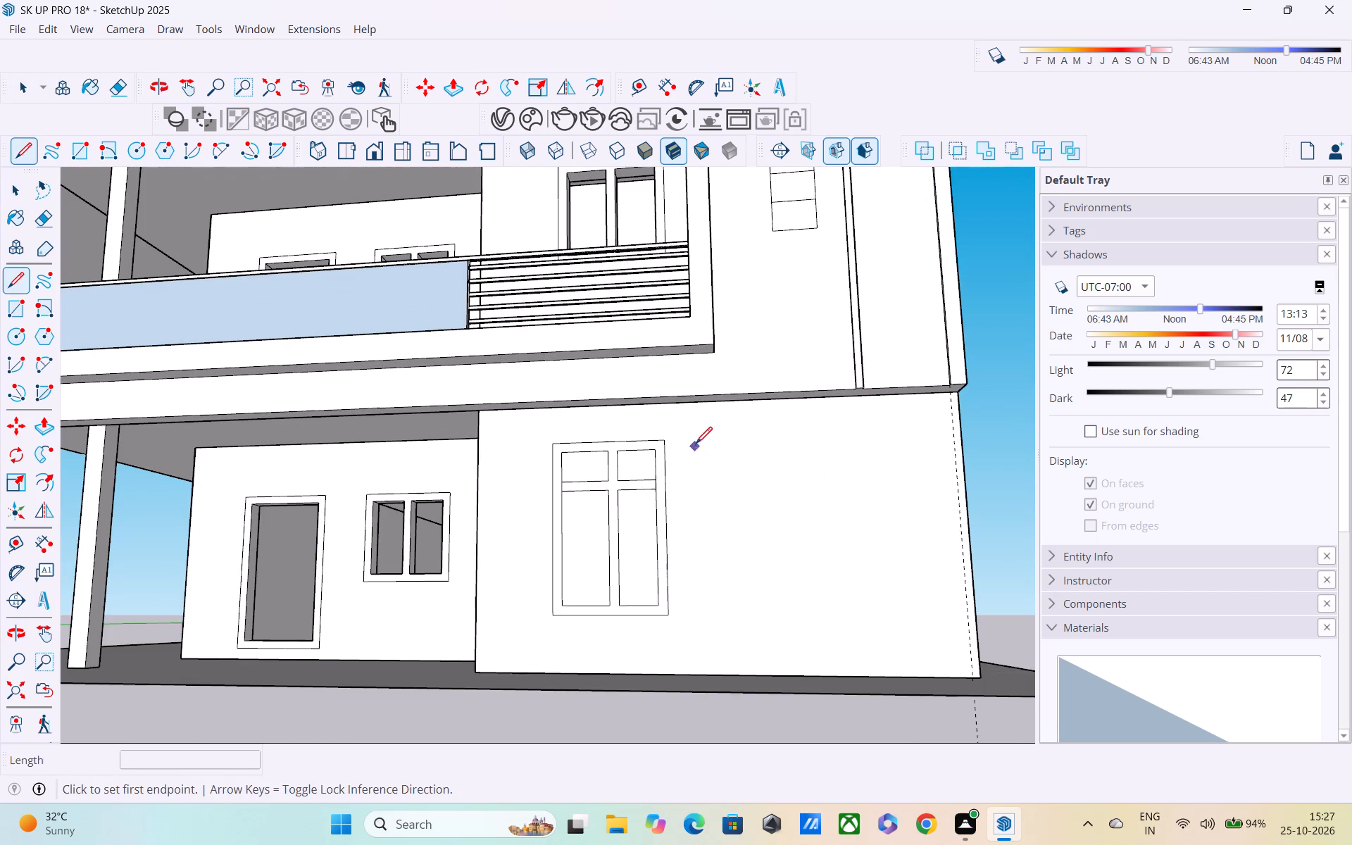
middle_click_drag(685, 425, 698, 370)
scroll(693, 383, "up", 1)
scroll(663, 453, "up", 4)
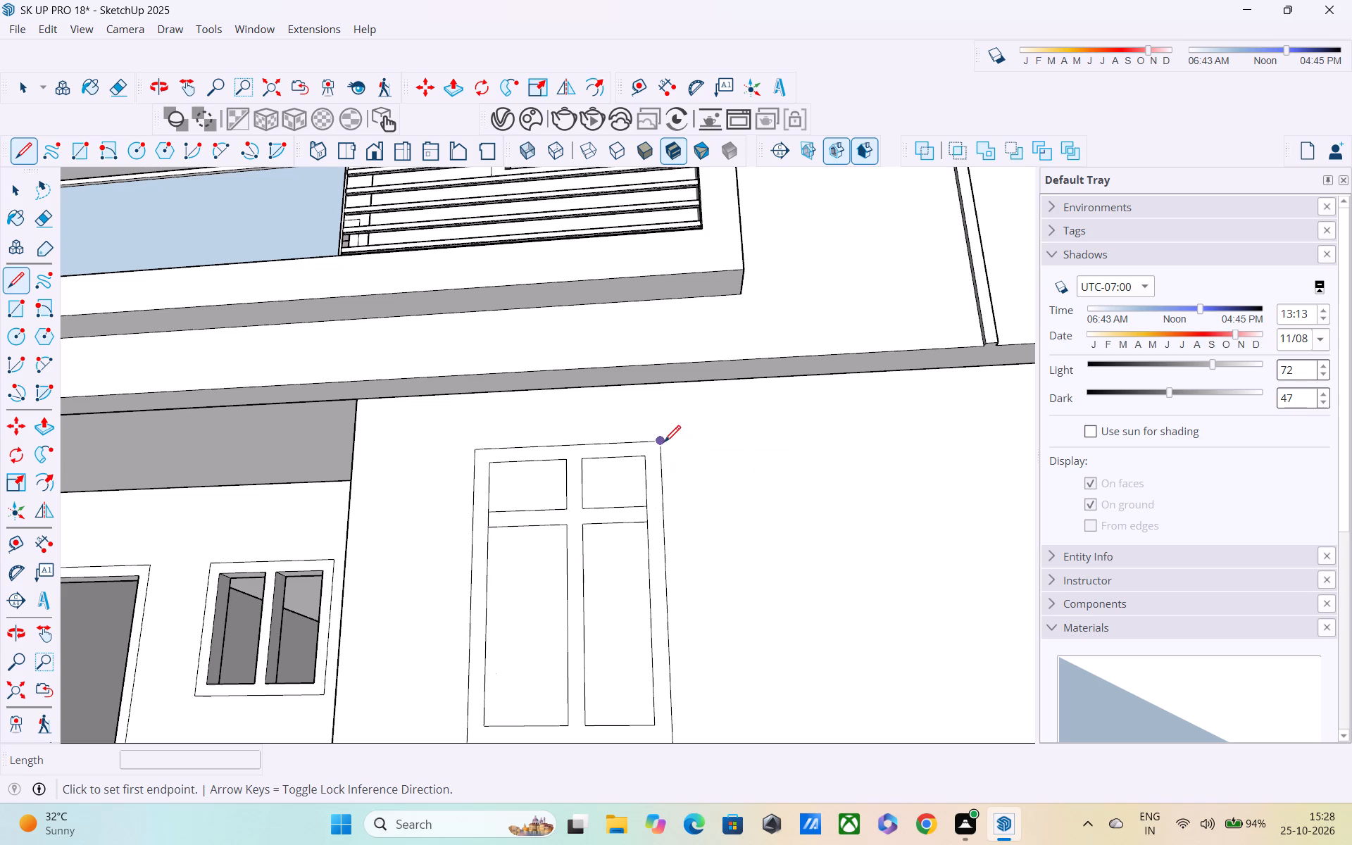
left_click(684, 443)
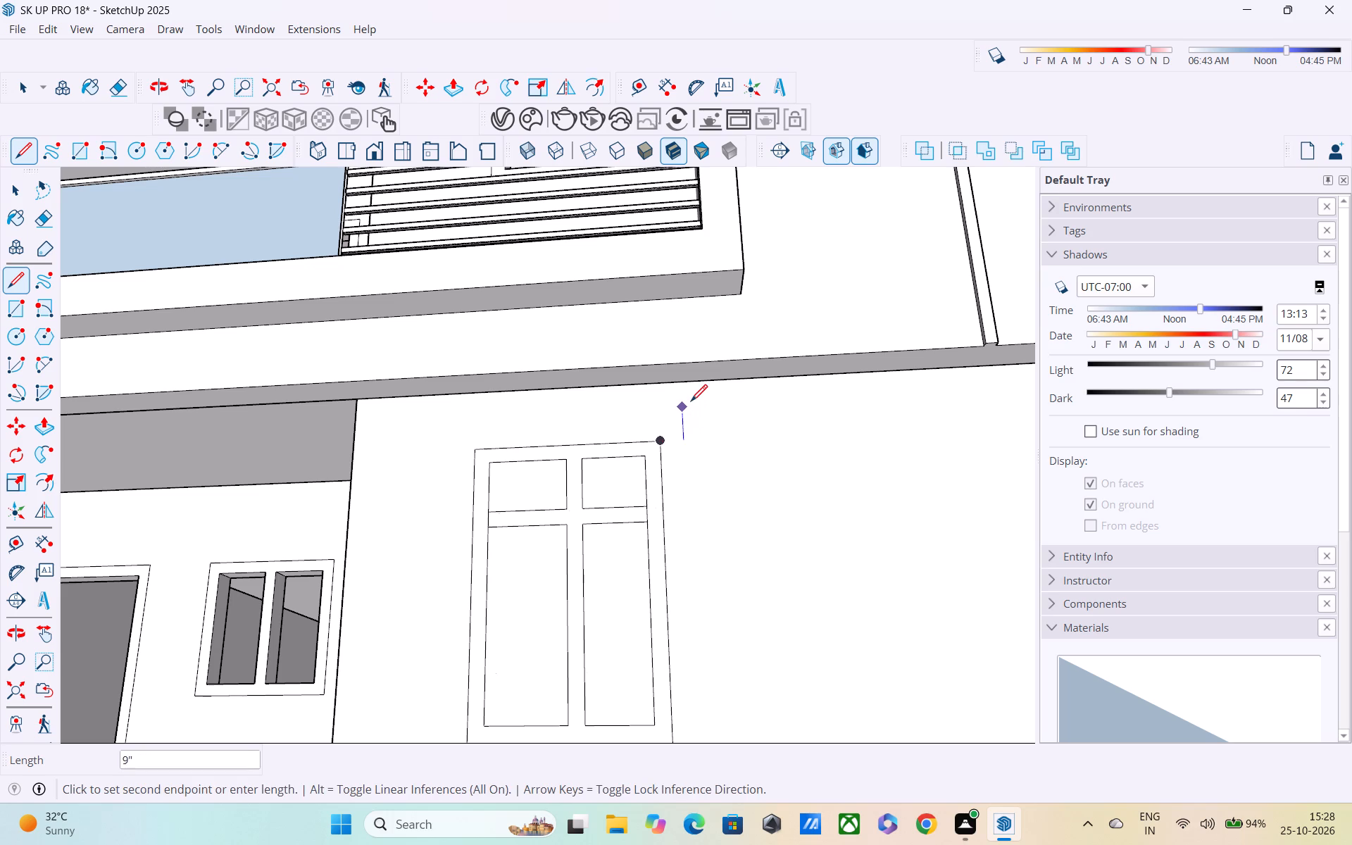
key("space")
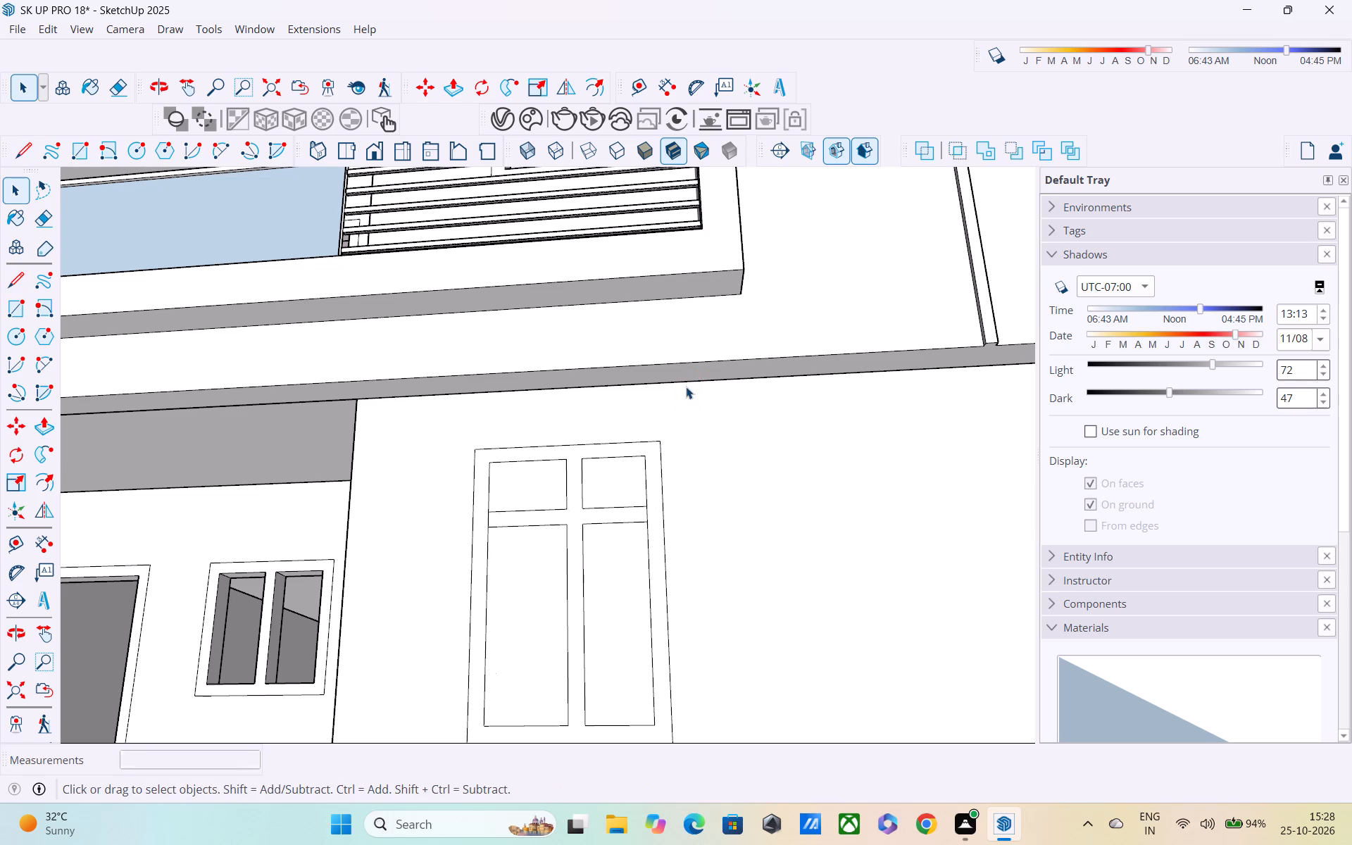
Inside the ground-floor wall group, draw a short horizontal line from the tall window's top corner and a full-height vertical line from its end.
double_click(688, 430)
key("l")
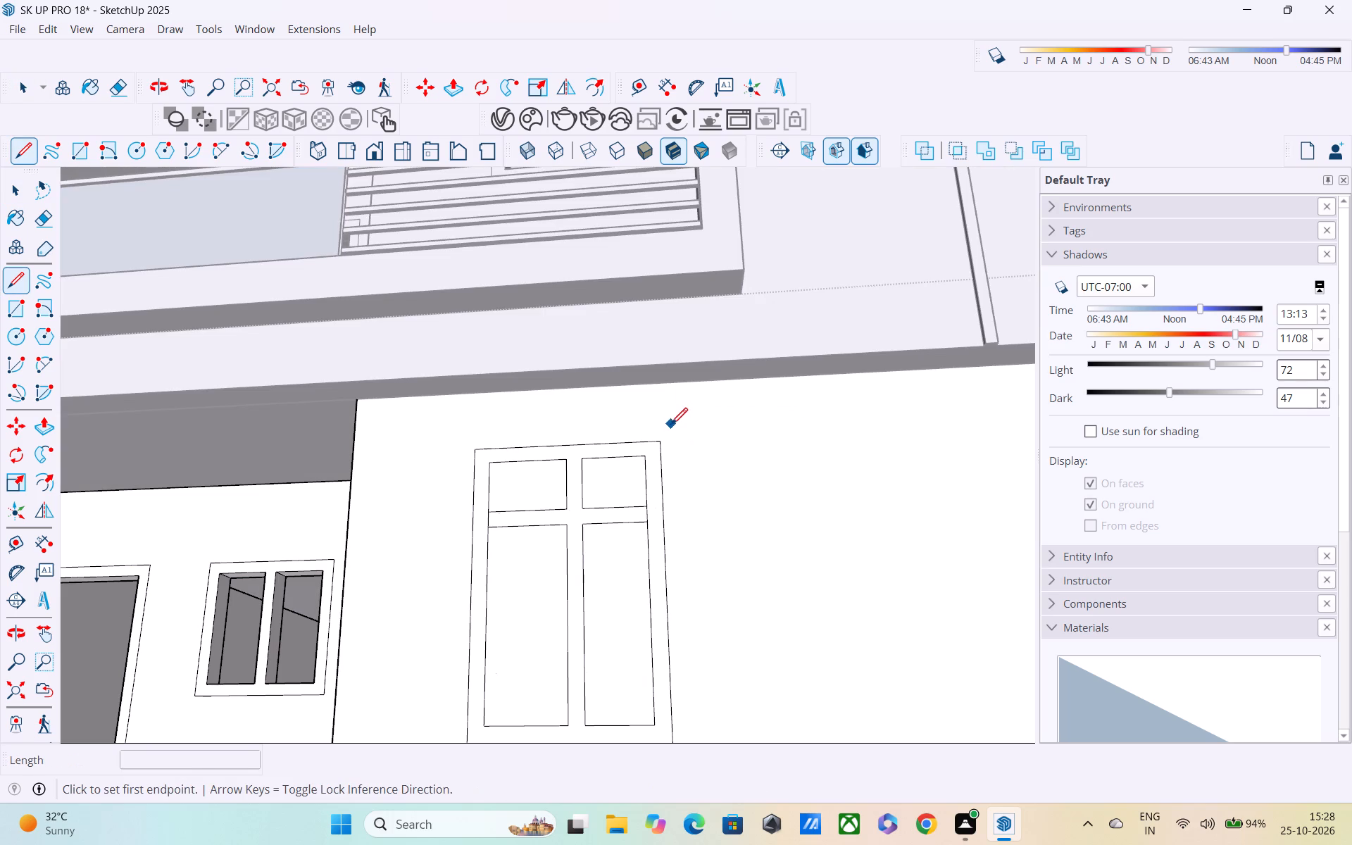
left_click(663, 442)
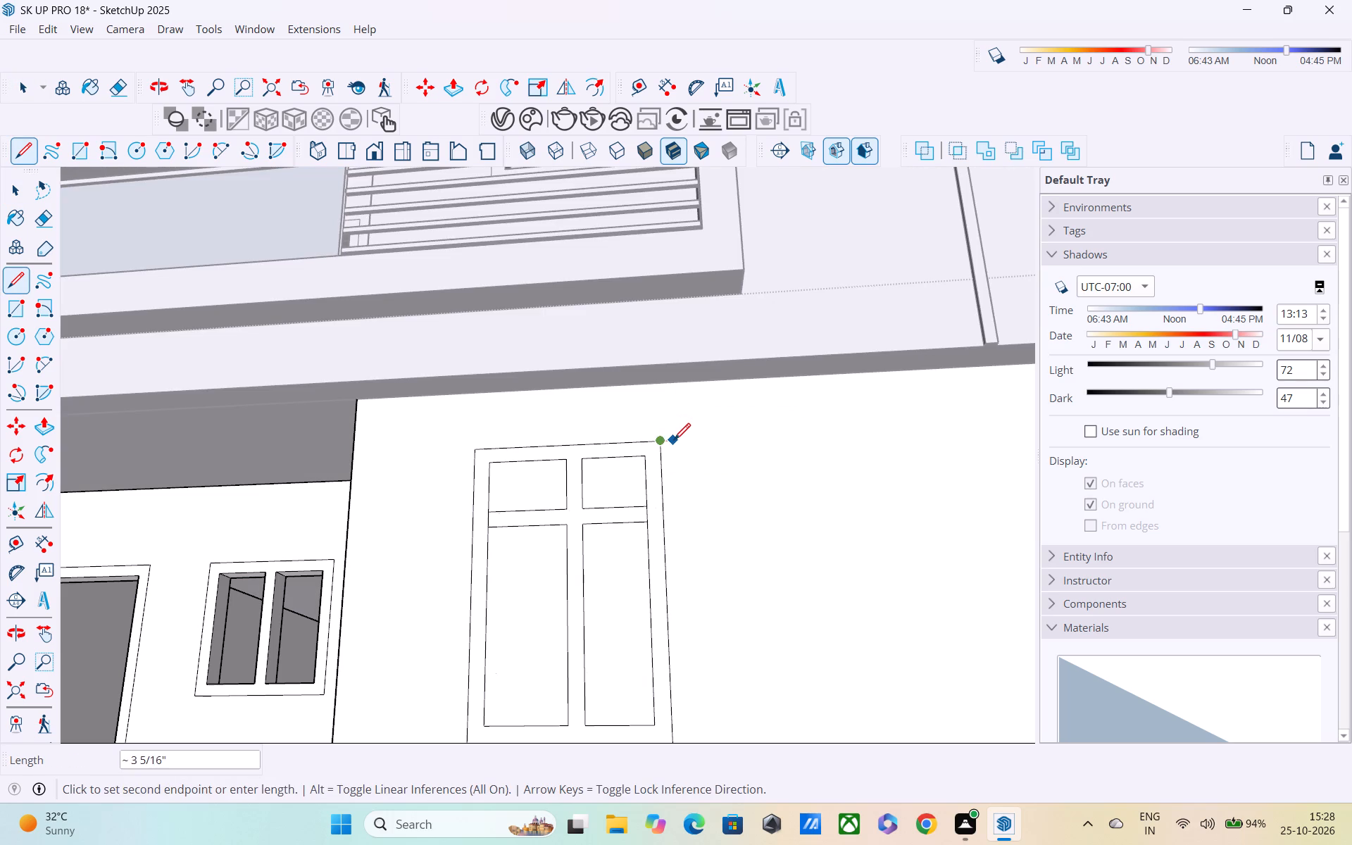
left_click(678, 442)
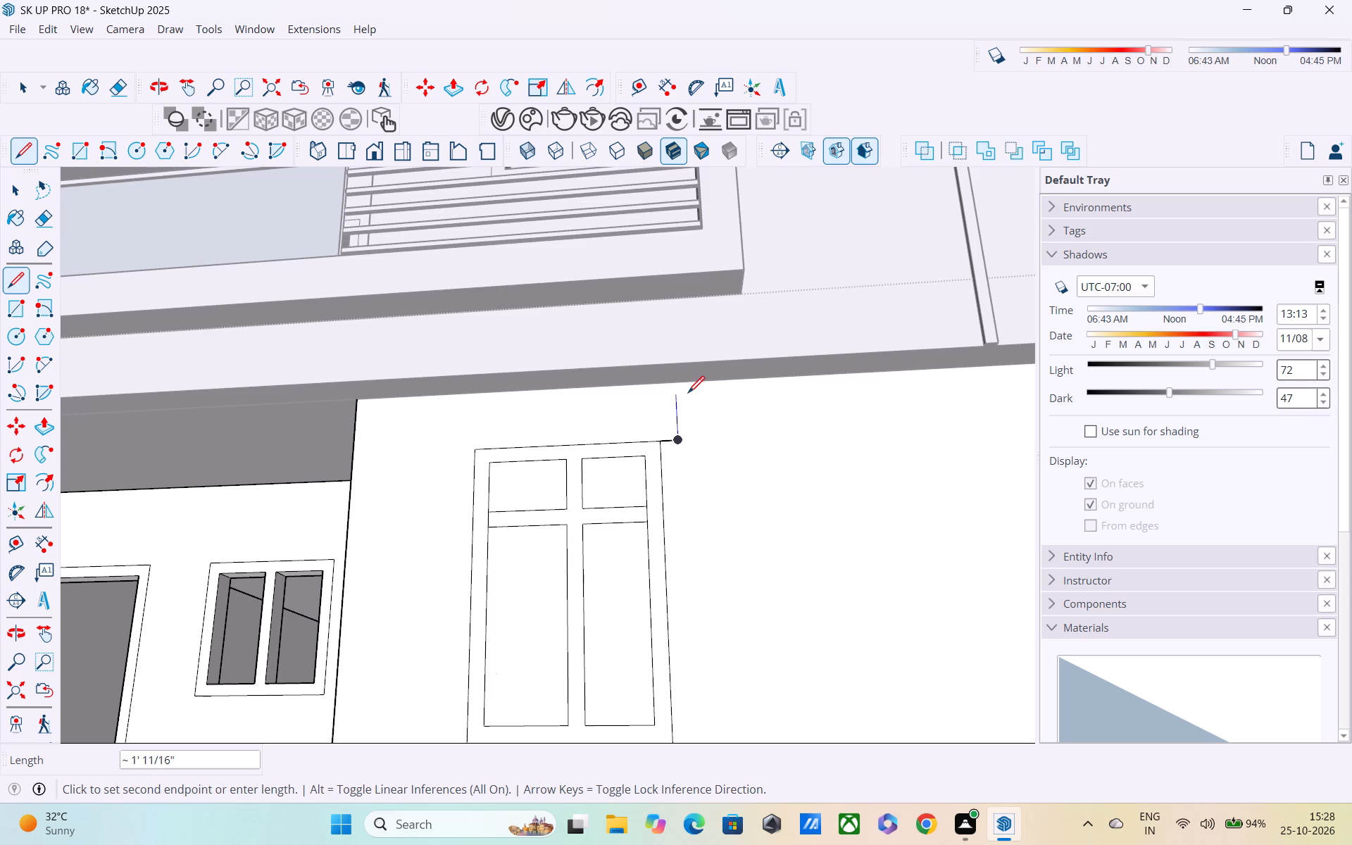
left_click(677, 385)
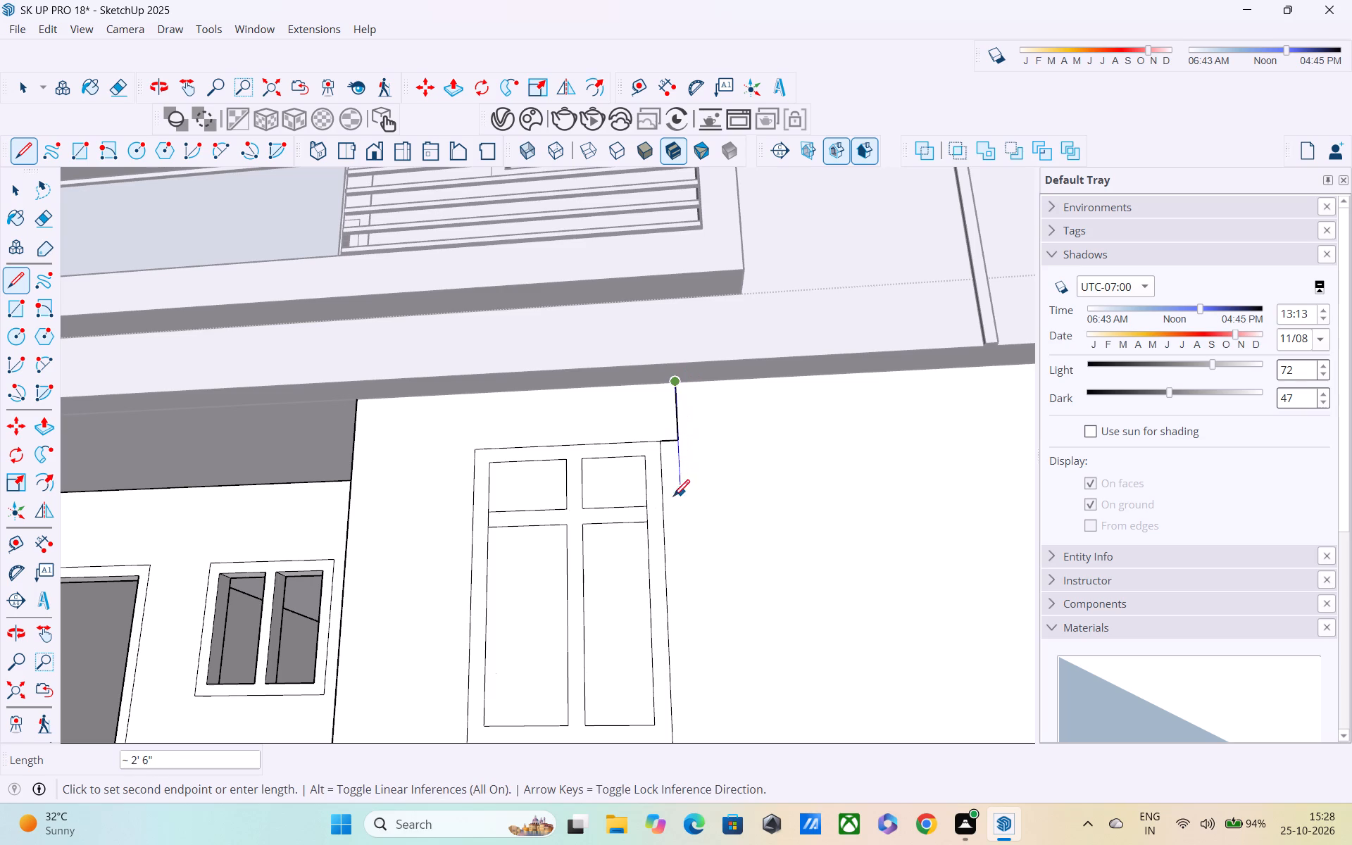
scroll(673, 514, "down", 2)
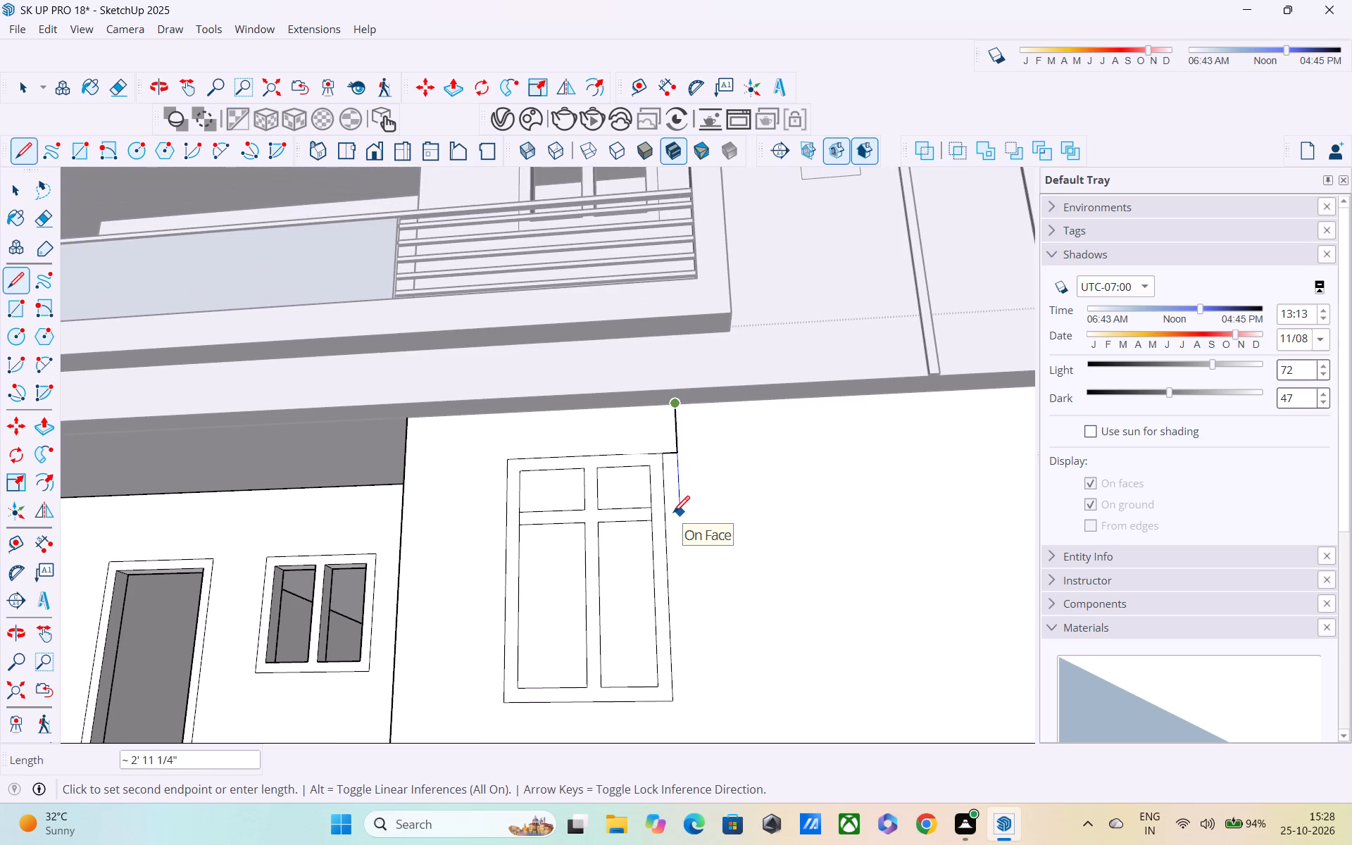
middle_click_drag(673, 514, 708, 343, "shift")
middle_click_drag(709, 475, 730, 622)
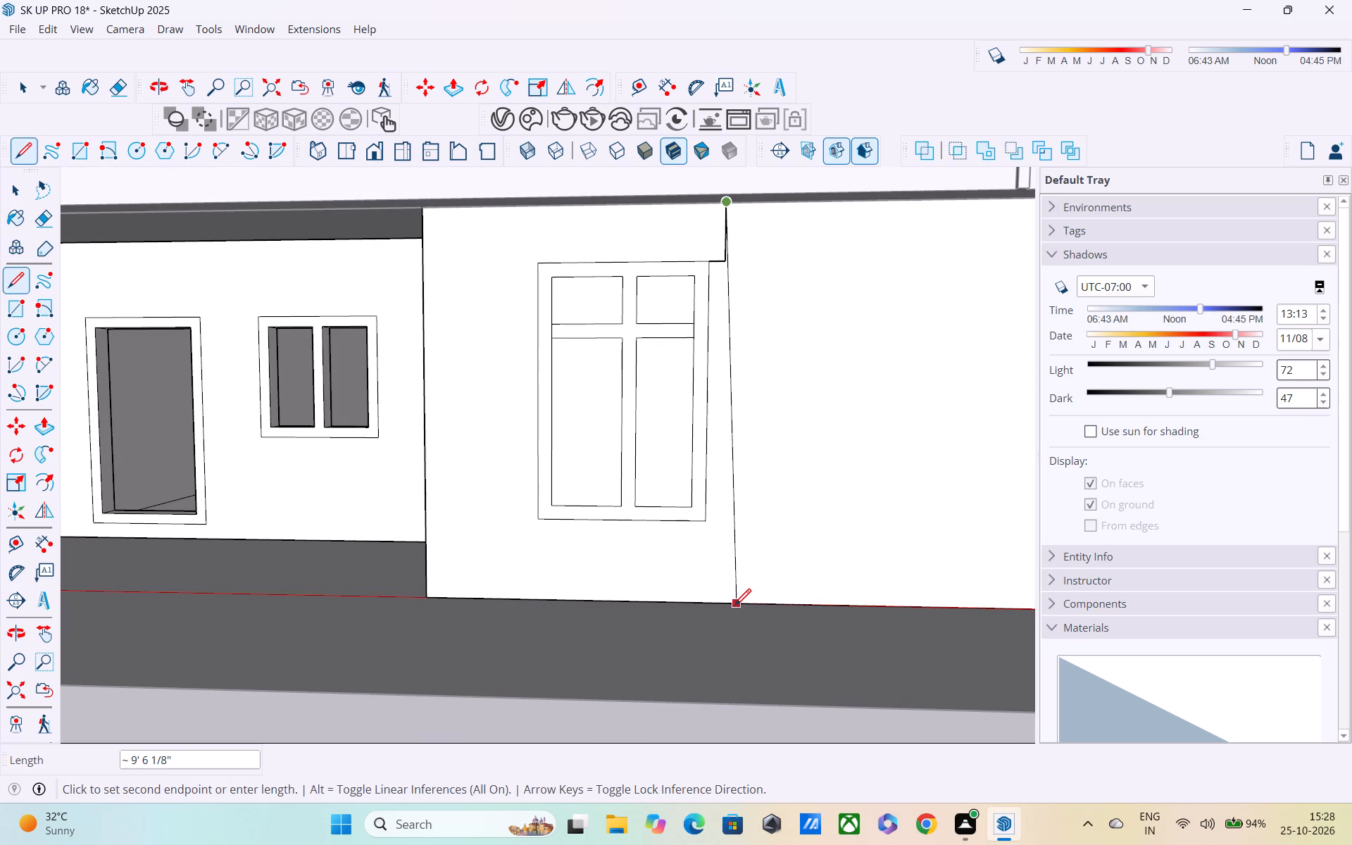
left_click(715, 607)
key("space")
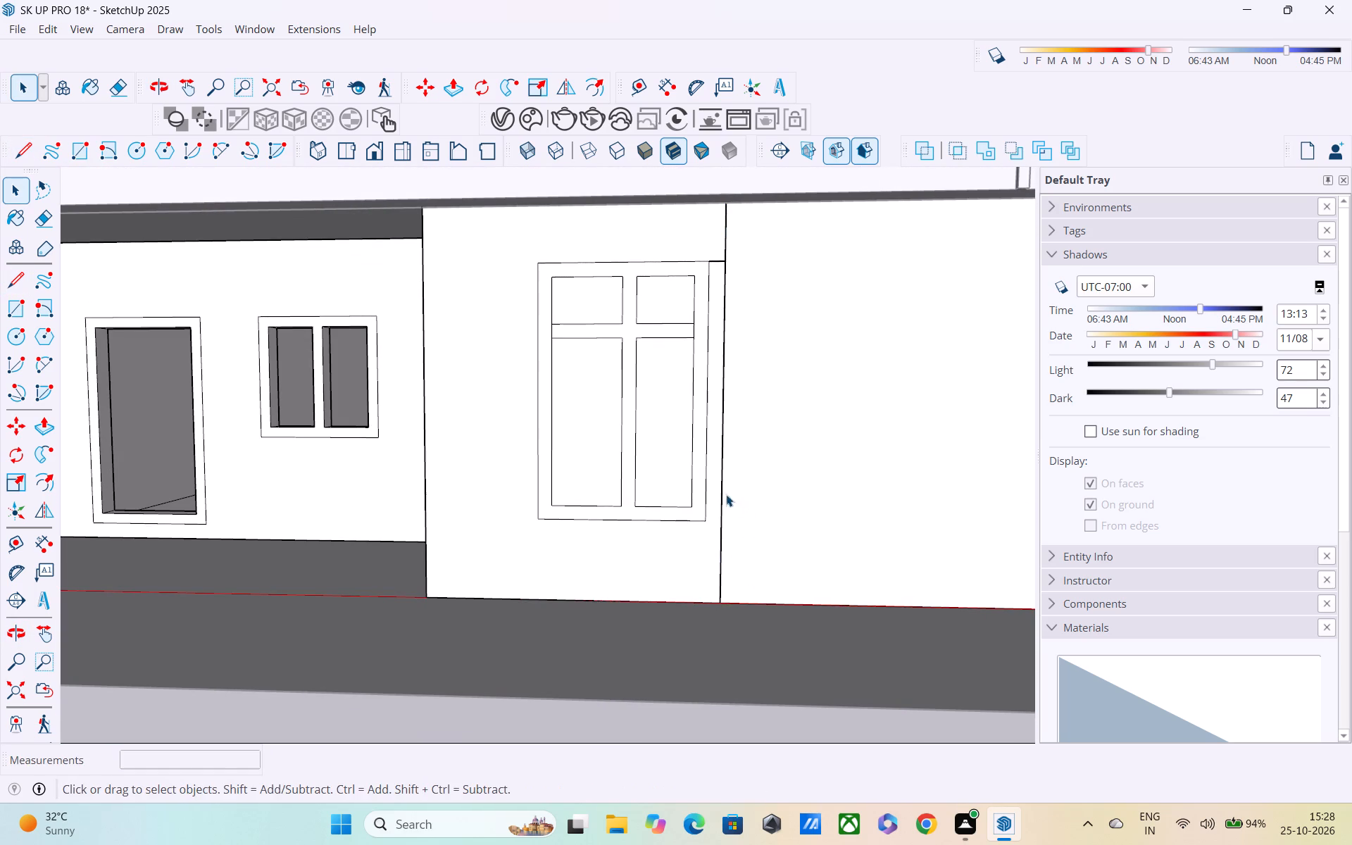
Erase the short horizontal line joining the tall window's frame to the new vertical line.
key("r")
key("e")
scroll(720, 294, "up", 3)
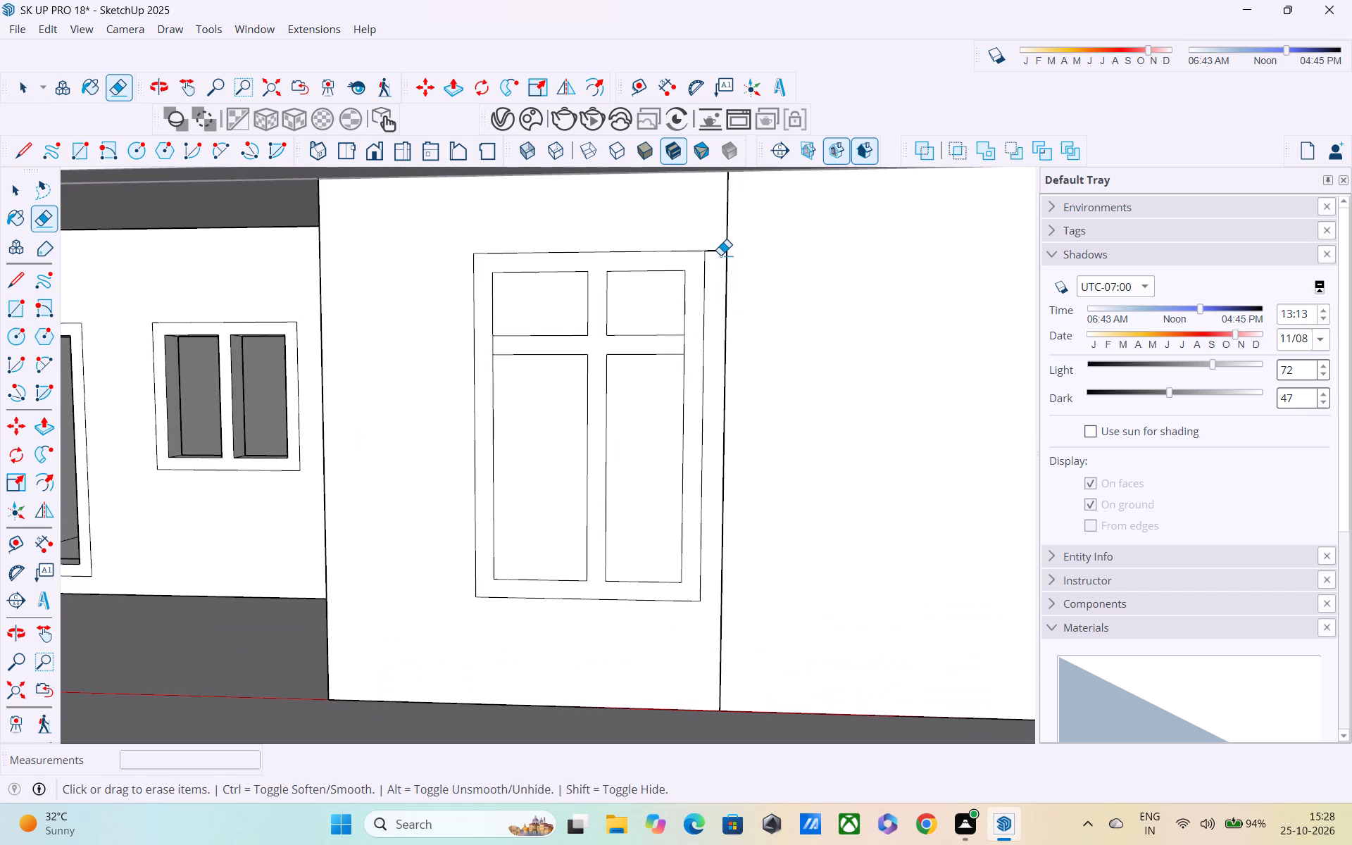
left_click(720, 255)
left_click(718, 252)
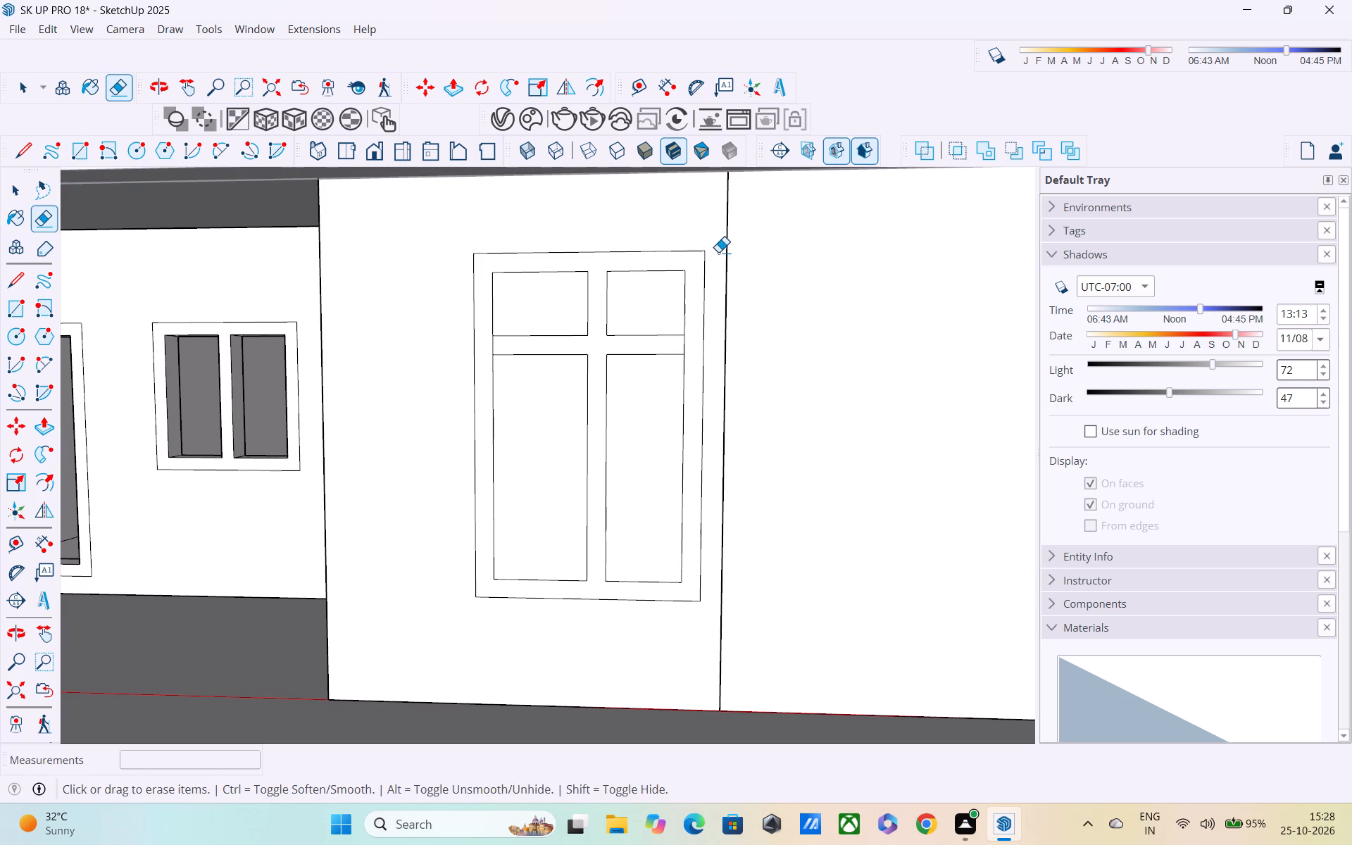
Check whether the new vertical line divides the ground-floor wall face by selecting the face beside it.
middle_click_drag(711, 283, 673, 278)
scroll(672, 281, "down", 5)
key("space")
double_click(727, 384)
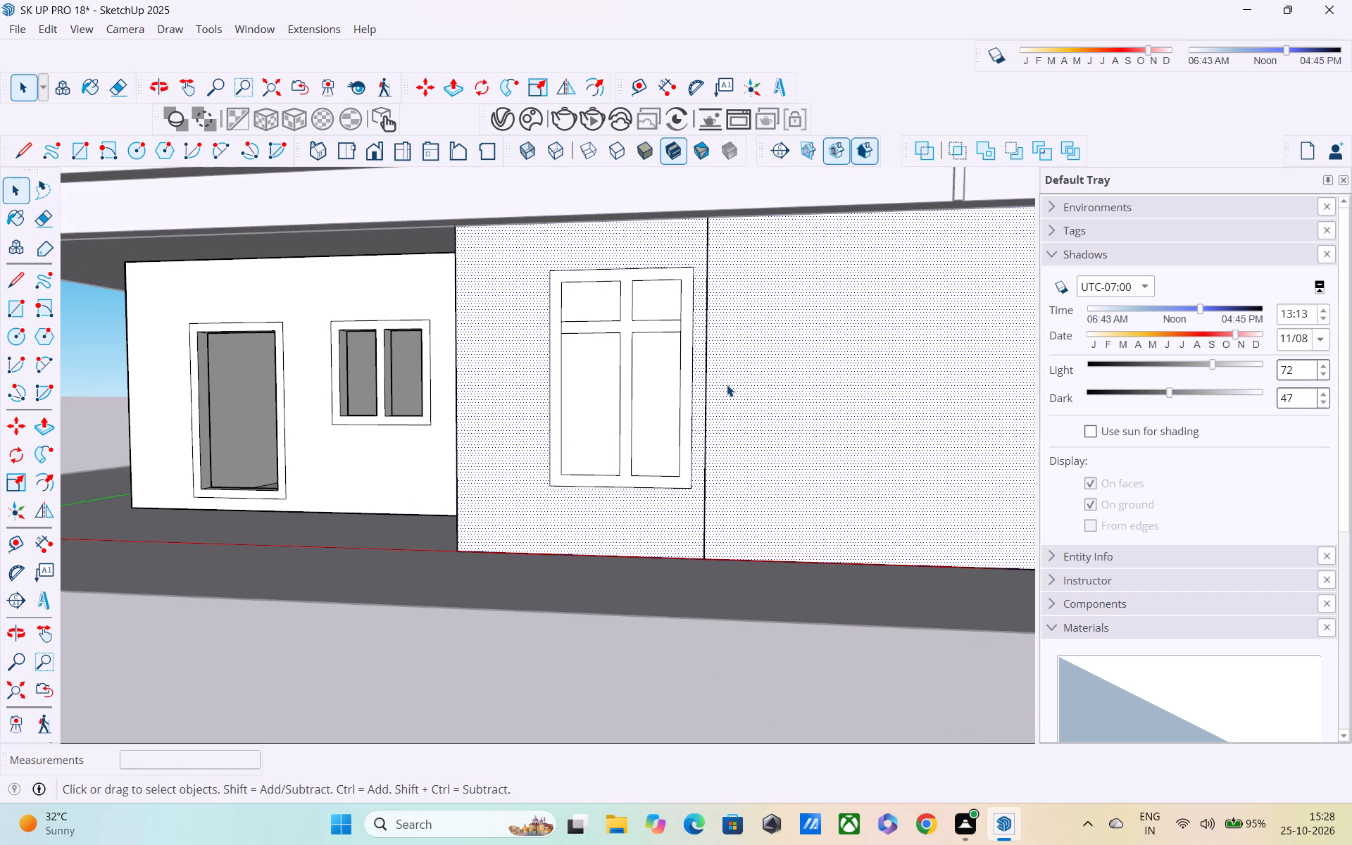
middle_click_drag(701, 418, 694, 420)
double_click(781, 406)
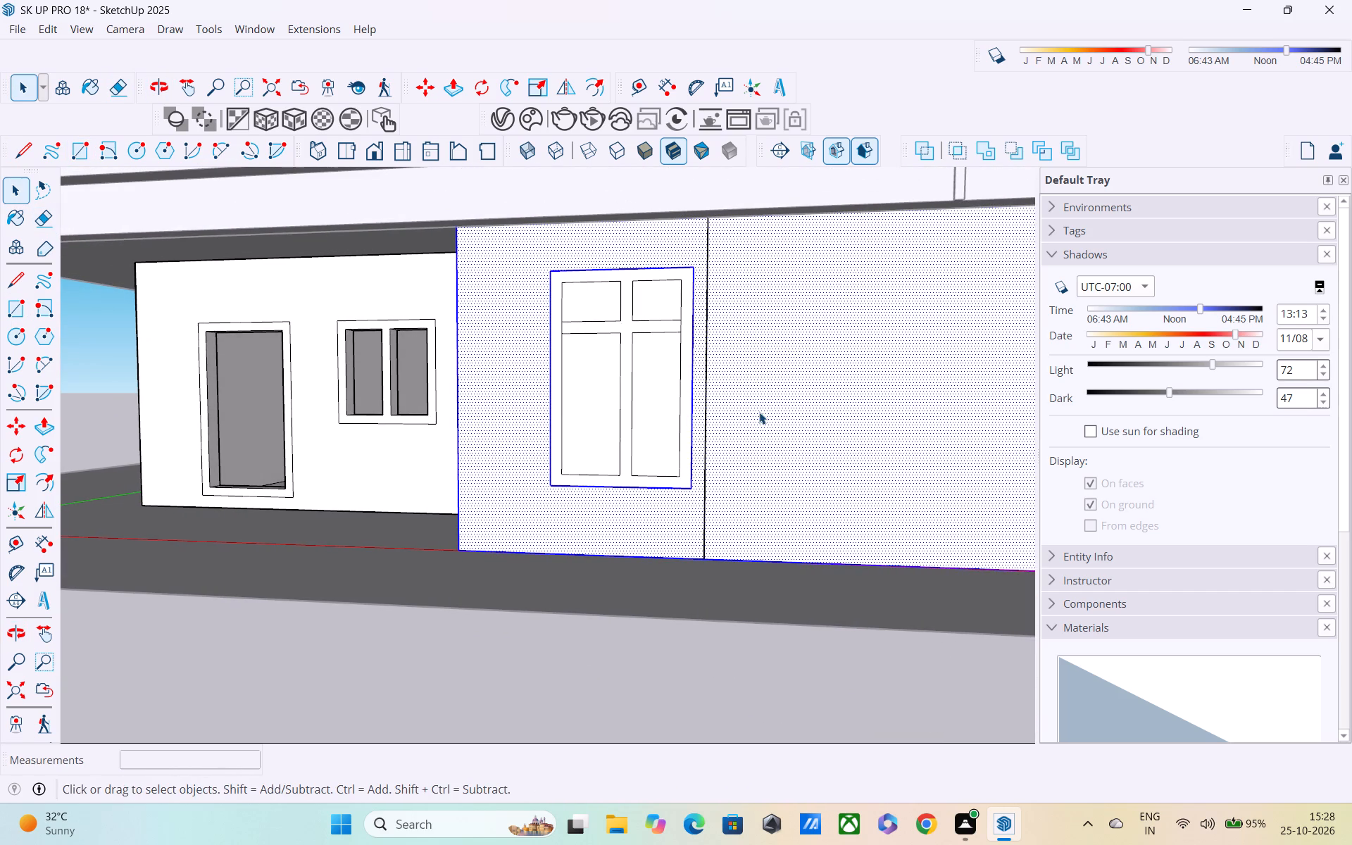
left_click(759, 412)
left_click(91, 384)
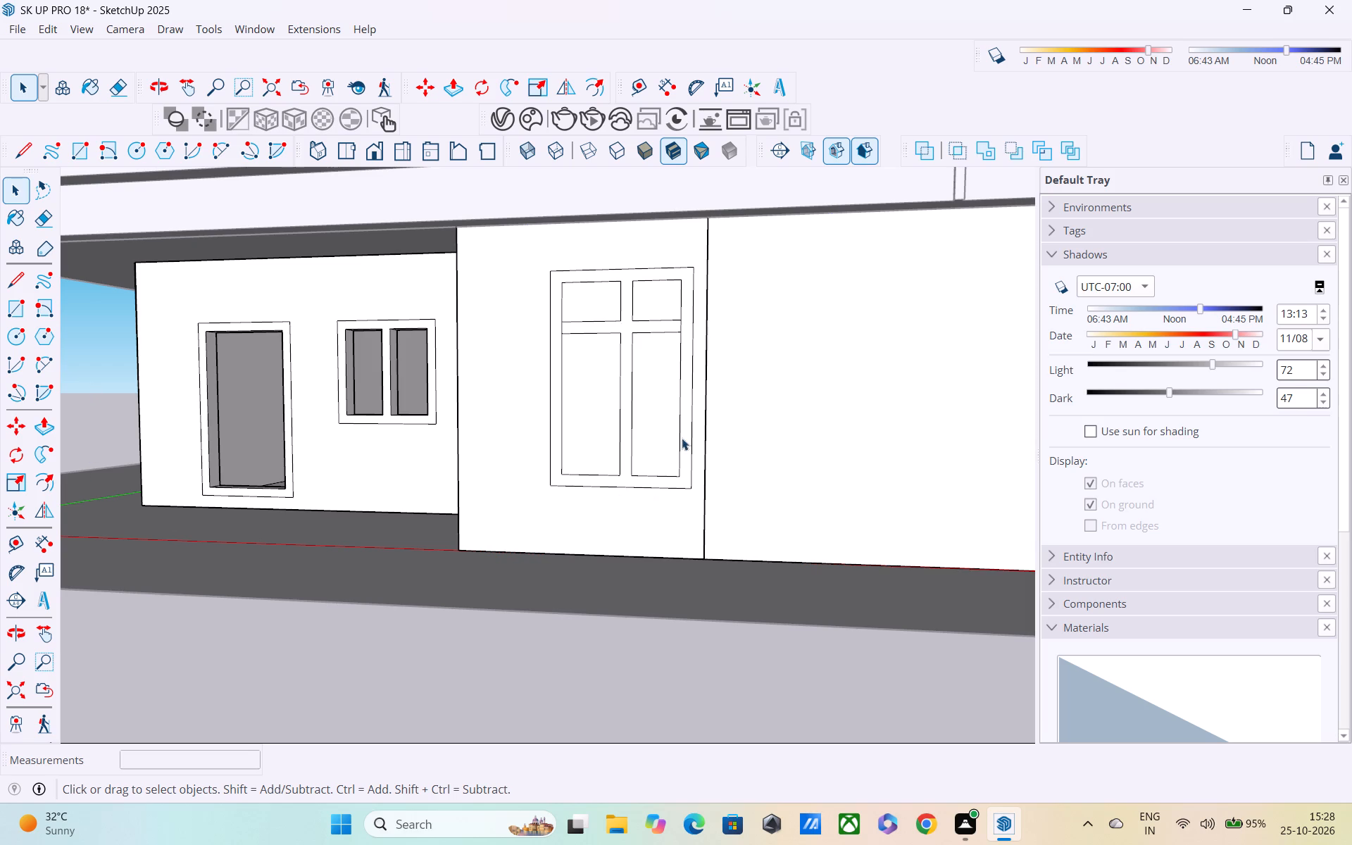
Draw a rectangle about 9' 6 3/4" by 9' 6" over the ground-floor wall, from the vertical line's top to the wall's bottom end corner.
left_click(705, 412)
key("m")
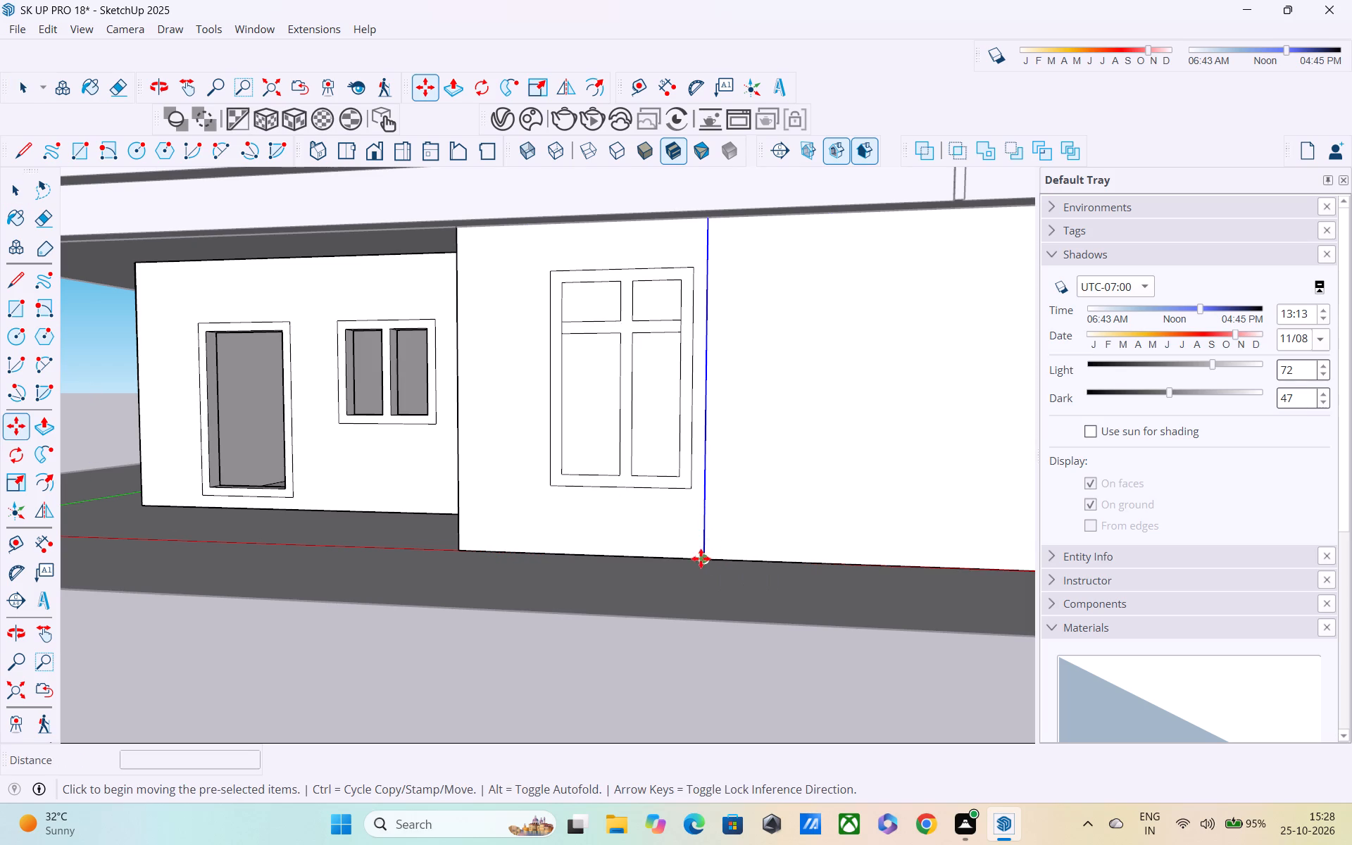
middle_click_drag(752, 544, 709, 506)
key("r")
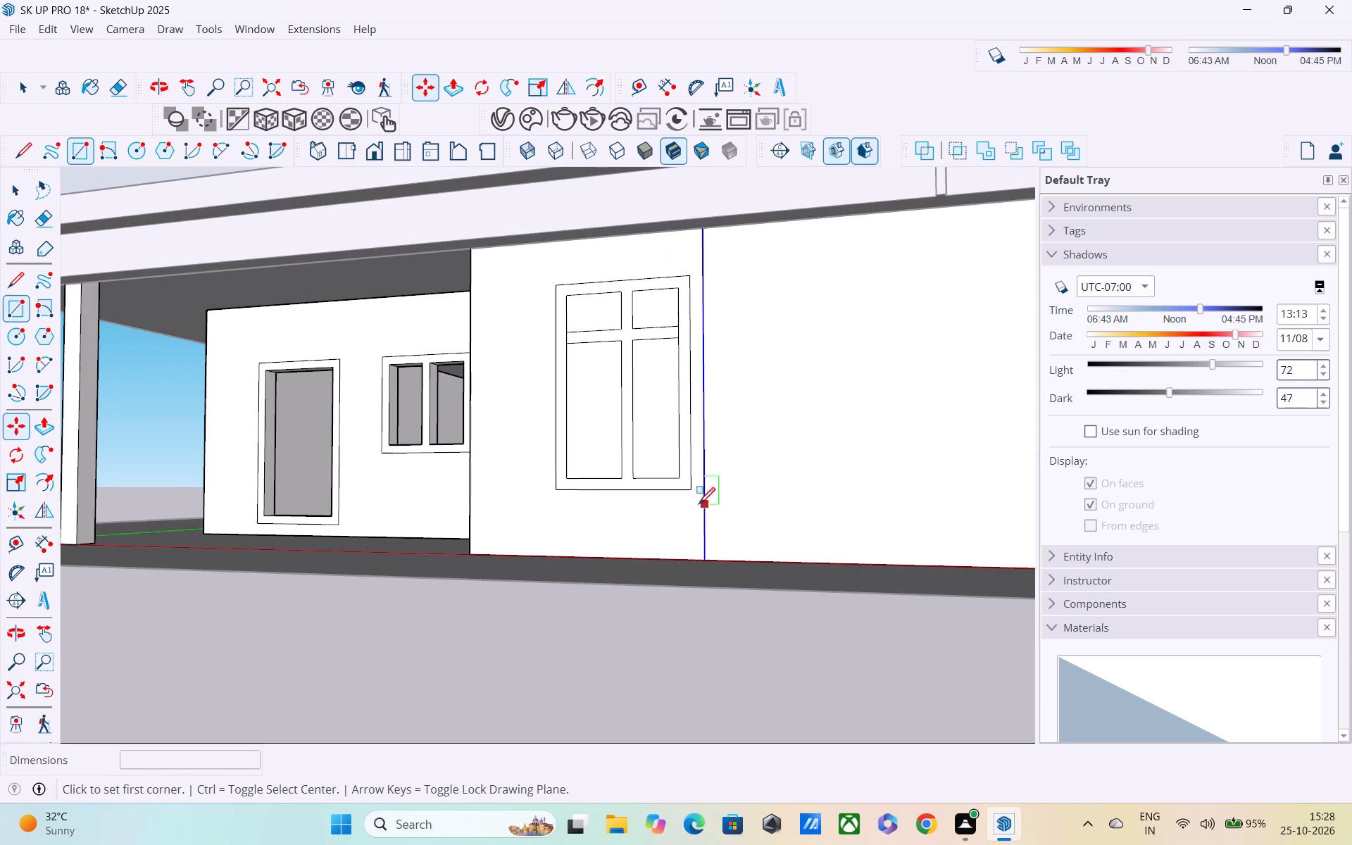
left_click(705, 237)
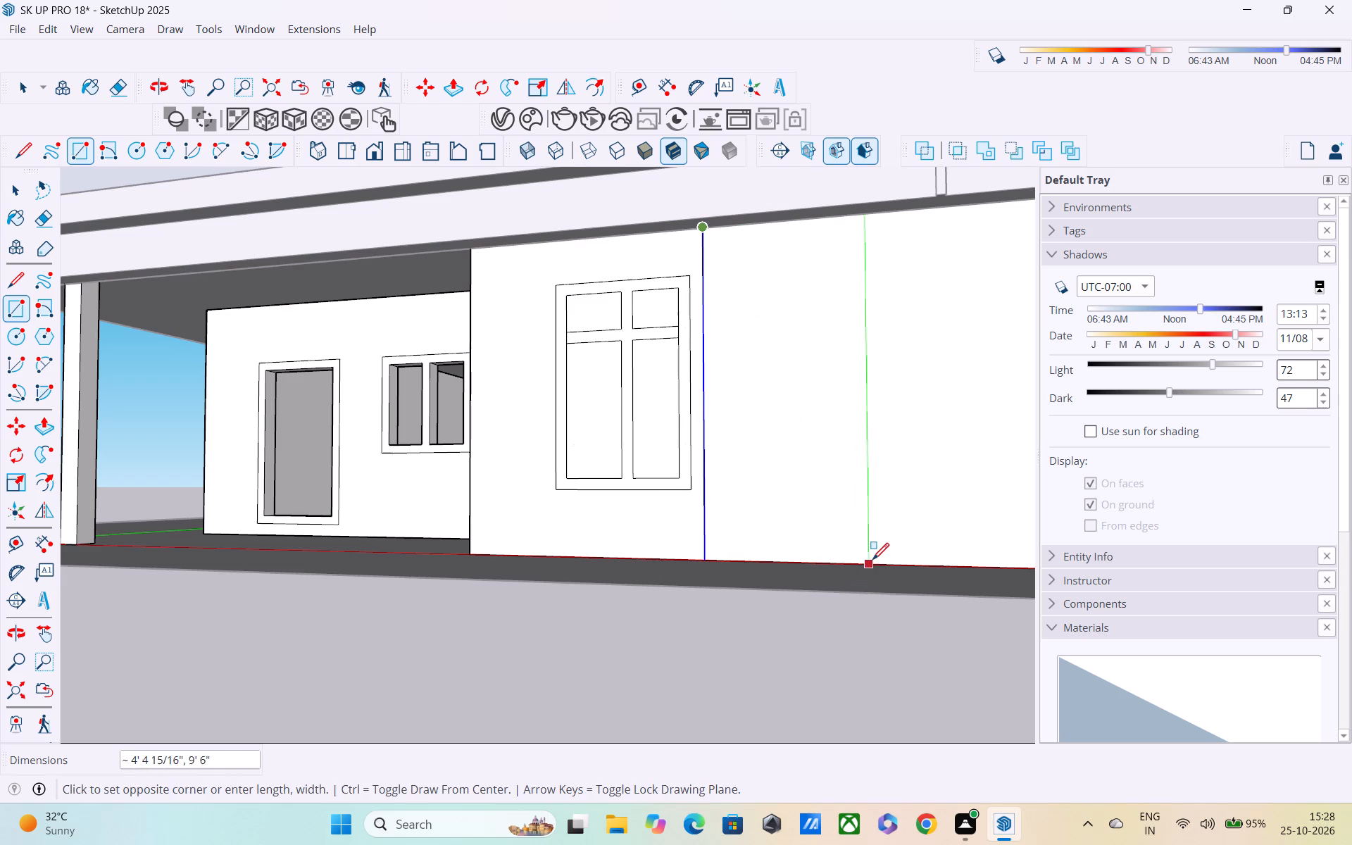
middle_click_drag(872, 561, 579, 480, "shift")
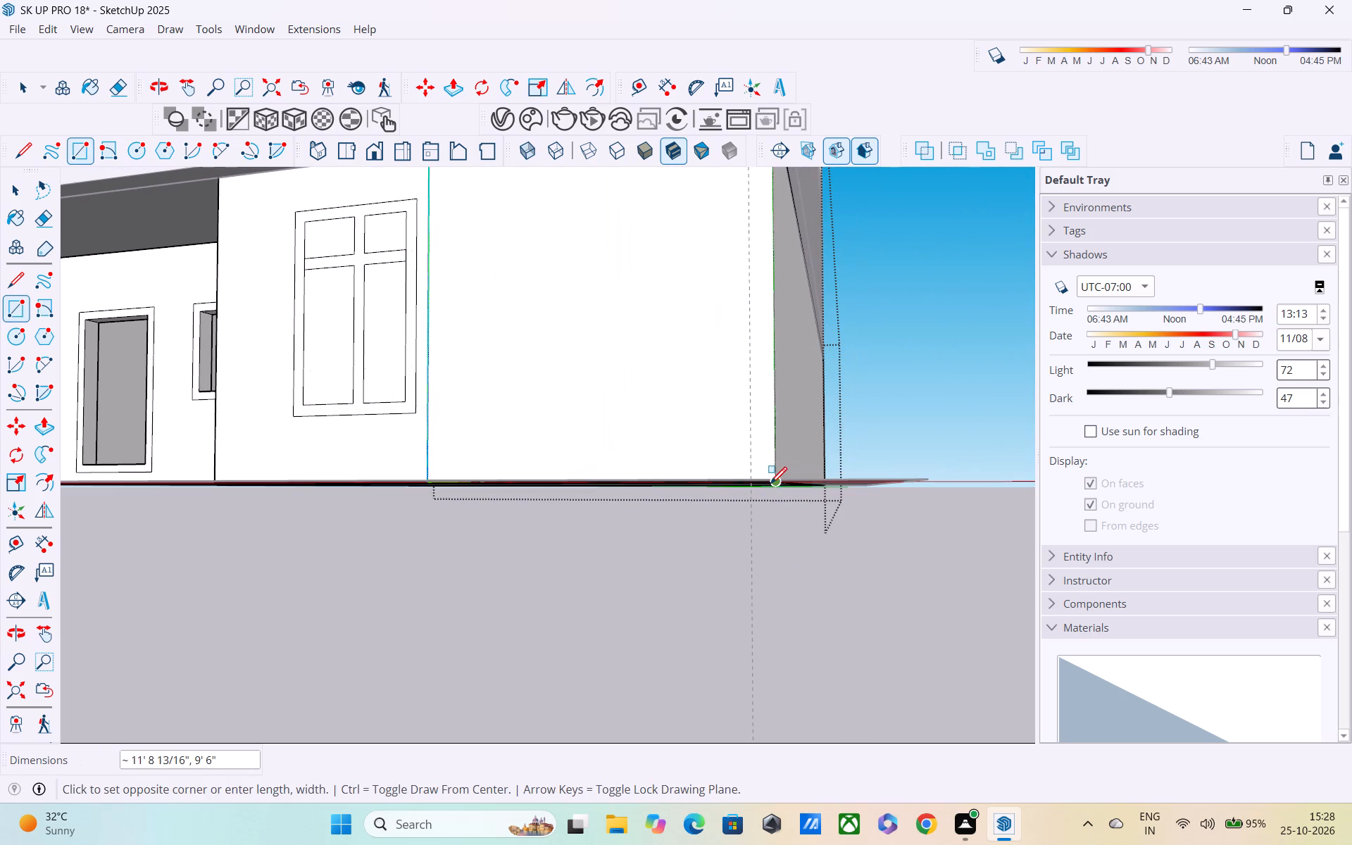
middle_click_drag(771, 484, 767, 594)
left_click(779, 422)
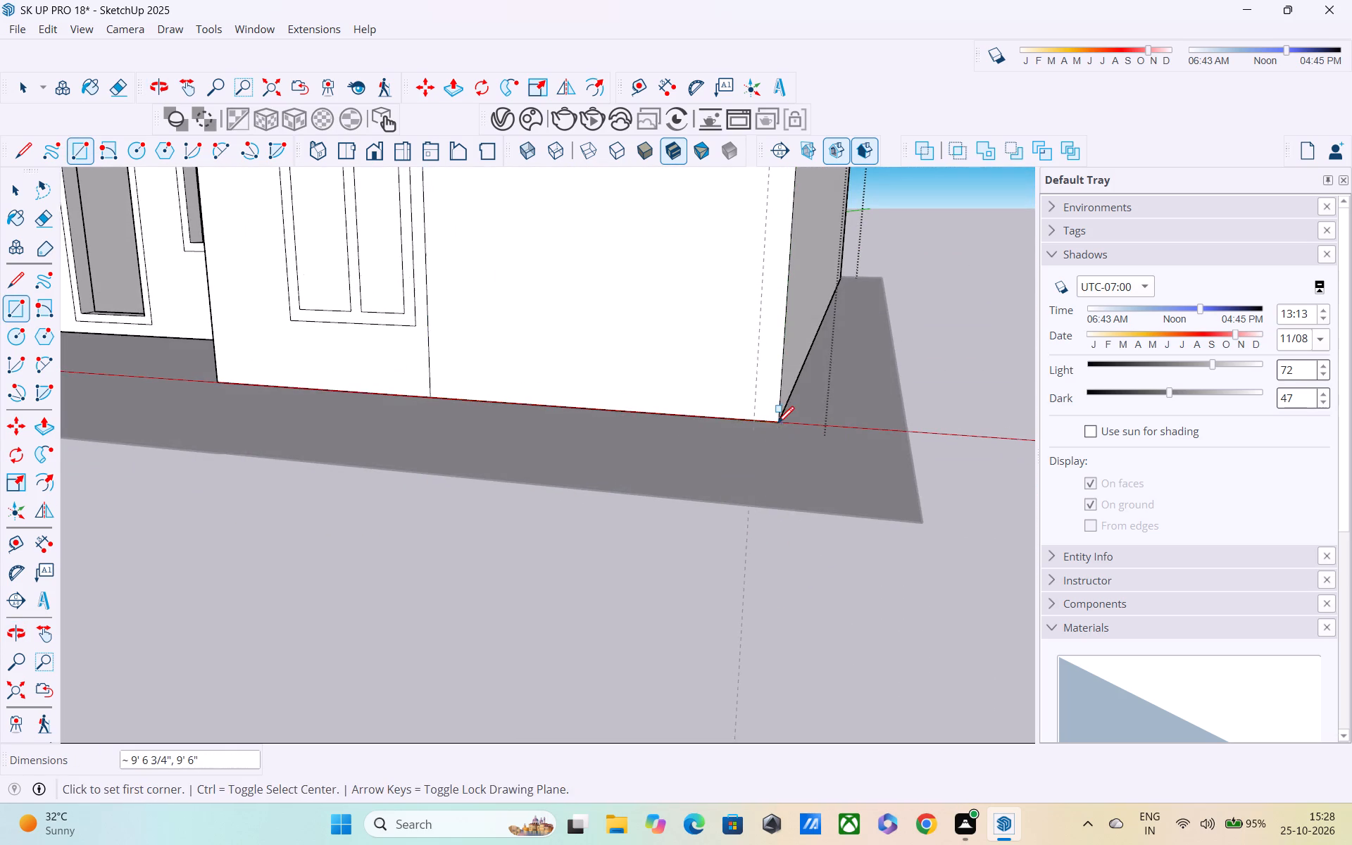
Push/Pull the ground-floor wall face between the vertical line and the wall's end outward 2", and close the wall group.
middle_click_drag(733, 428, 742, 369)
key("space")
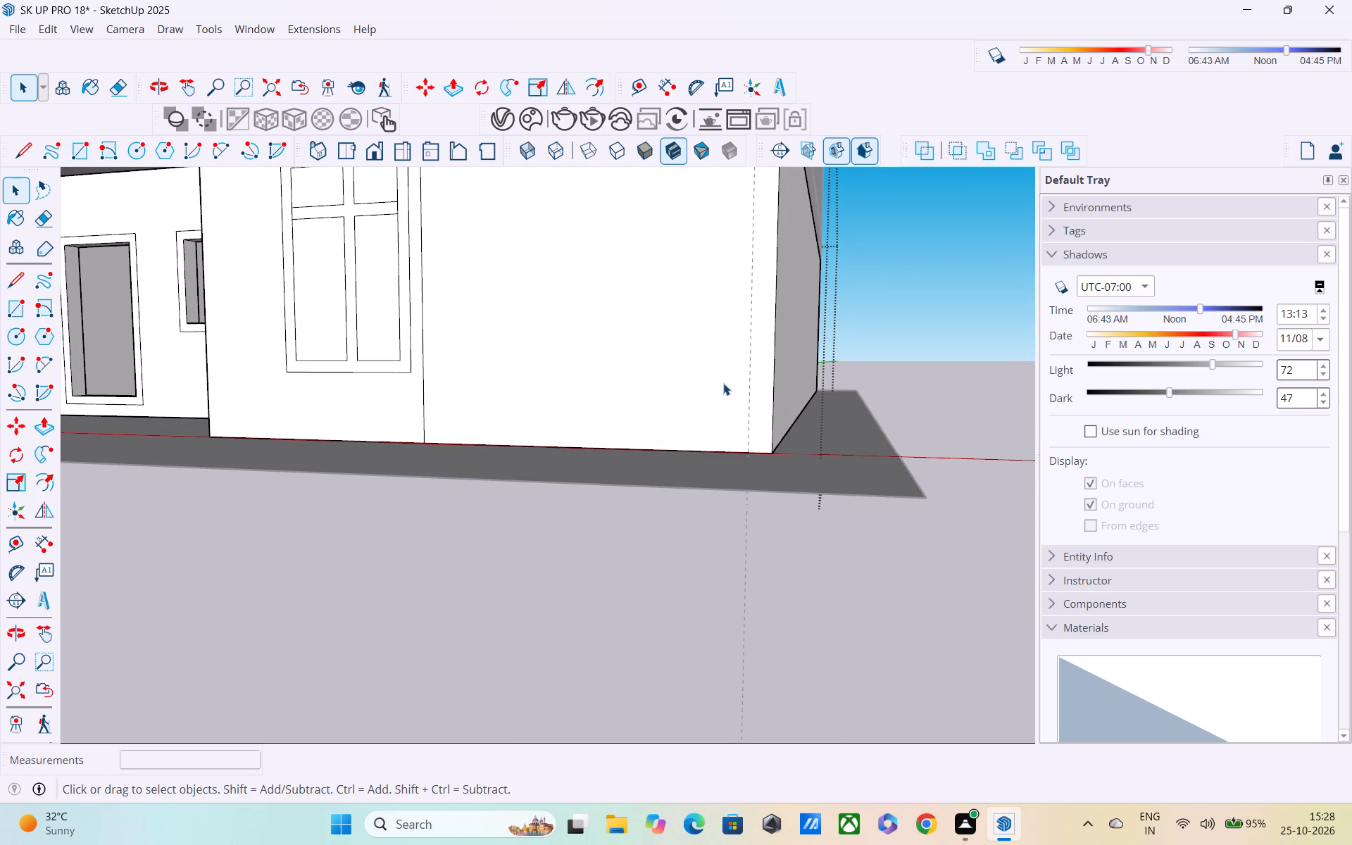
key("p")
left_click(695, 386)
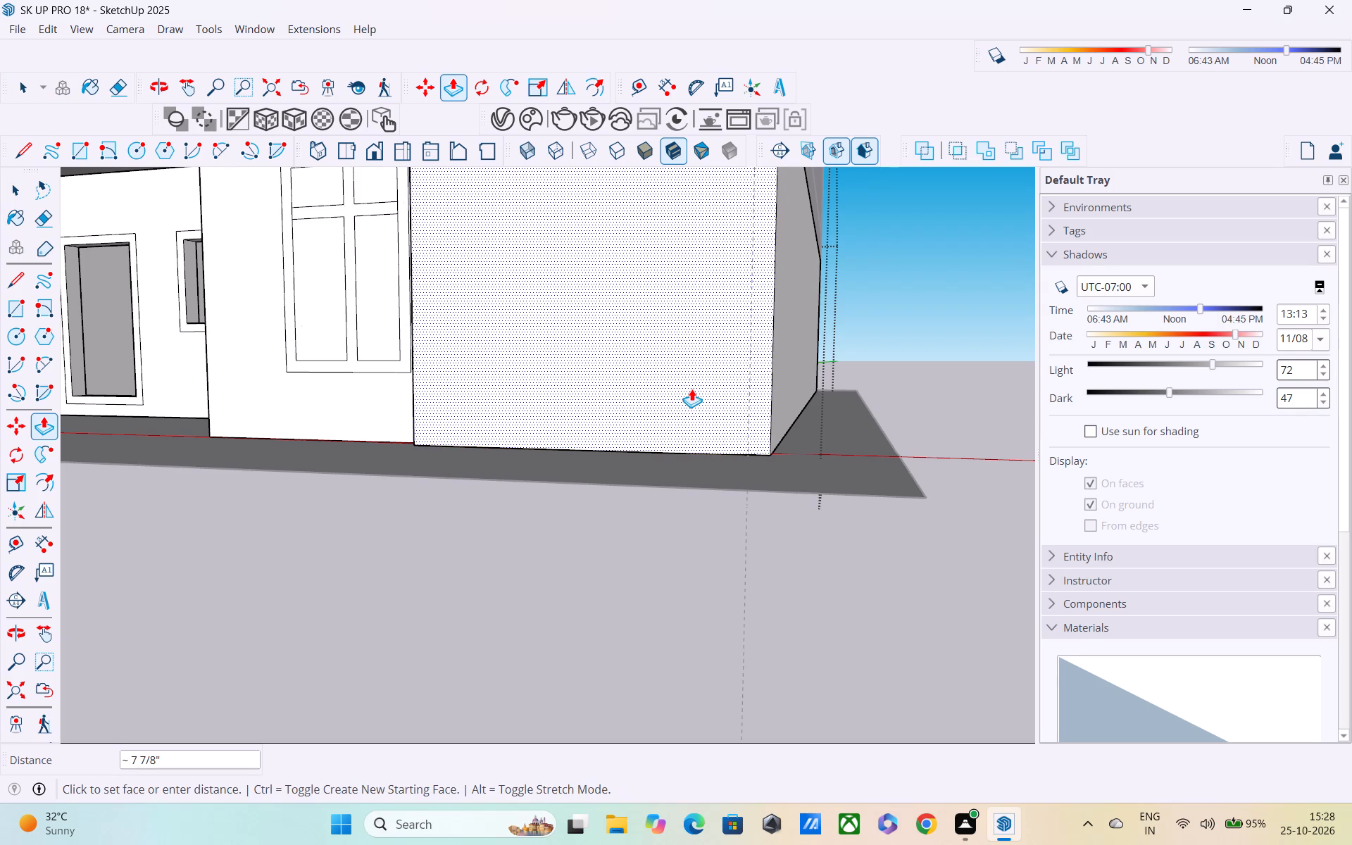
type("2\"")
key("Return")
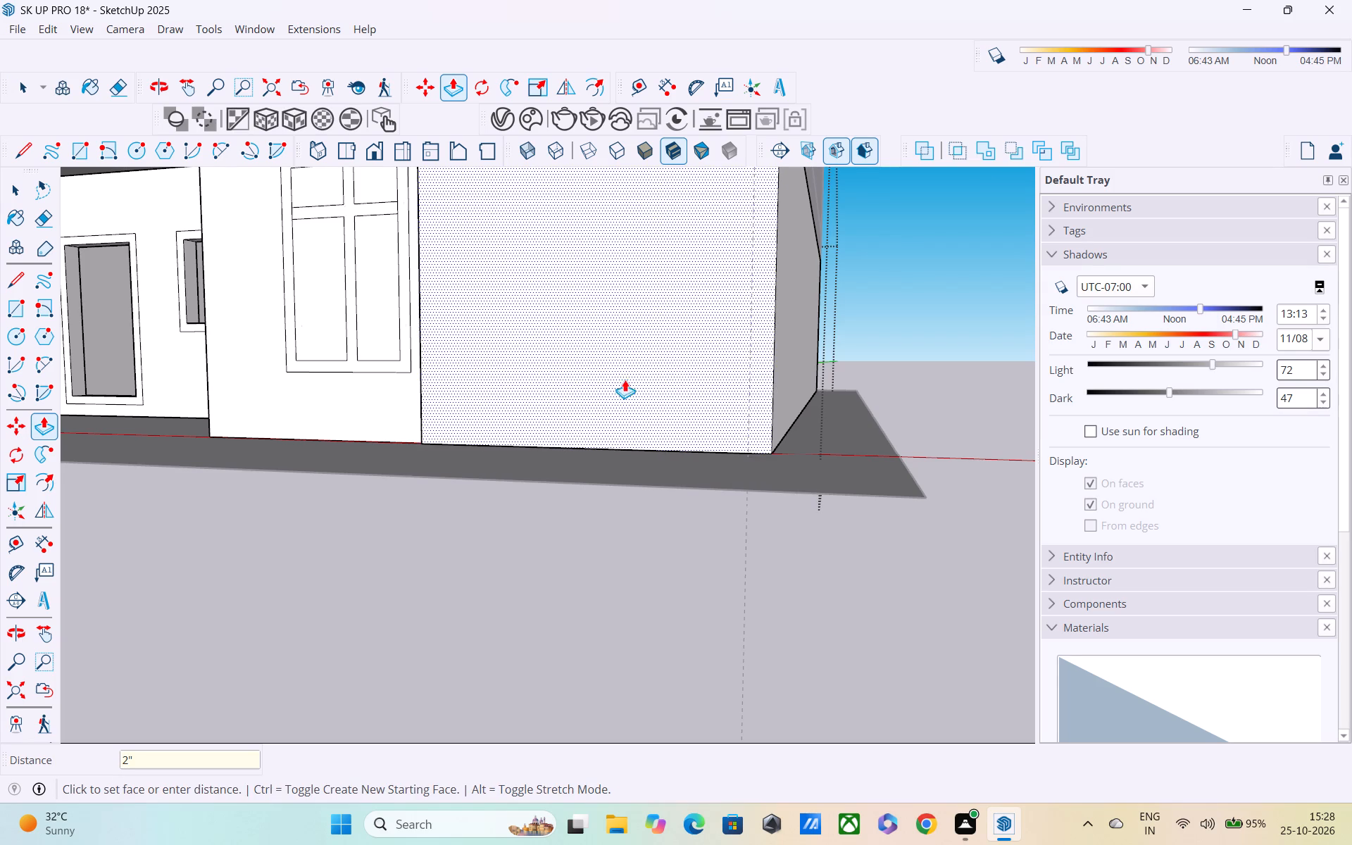
scroll(706, 272, "down", 4)
middle_click_drag(637, 291, 991, 365)
scroll(637, 327, "down", 3)
middle_click_drag(571, 308, 417, 232)
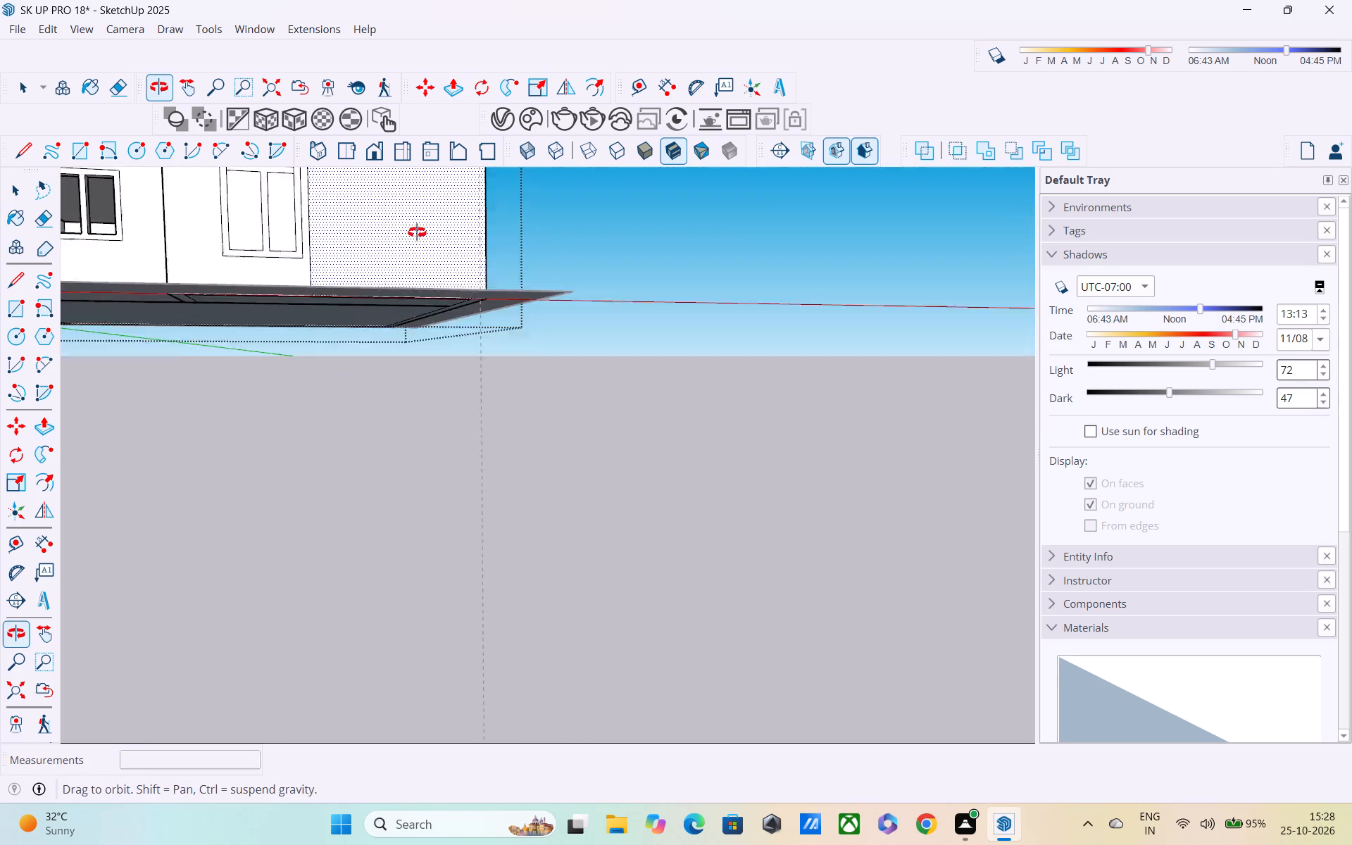
middle_click_drag(417, 232, 413, 234)
scroll(433, 267, "down", 2)
key("space")
left_click(703, 370)
scroll(674, 368, "down", 3)
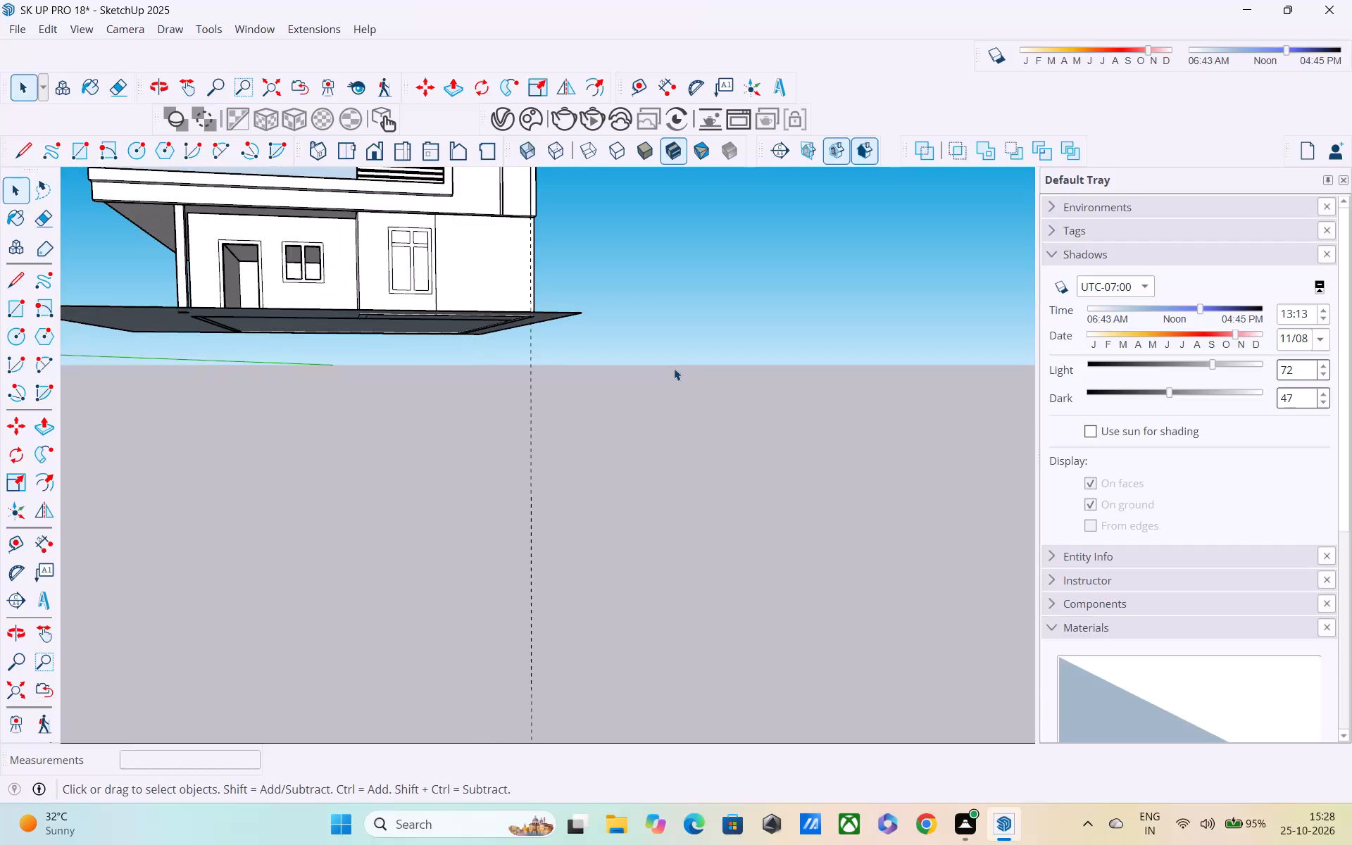
Draw a 1' 6" vertical line across the lower fascia band beneath the glass balcony railing, above the edge of the ground-floor column.
middle_click_drag(674, 368, 825, 699)
middle_click_drag(672, 572, 653, 587)
scroll(653, 584, "down", 2)
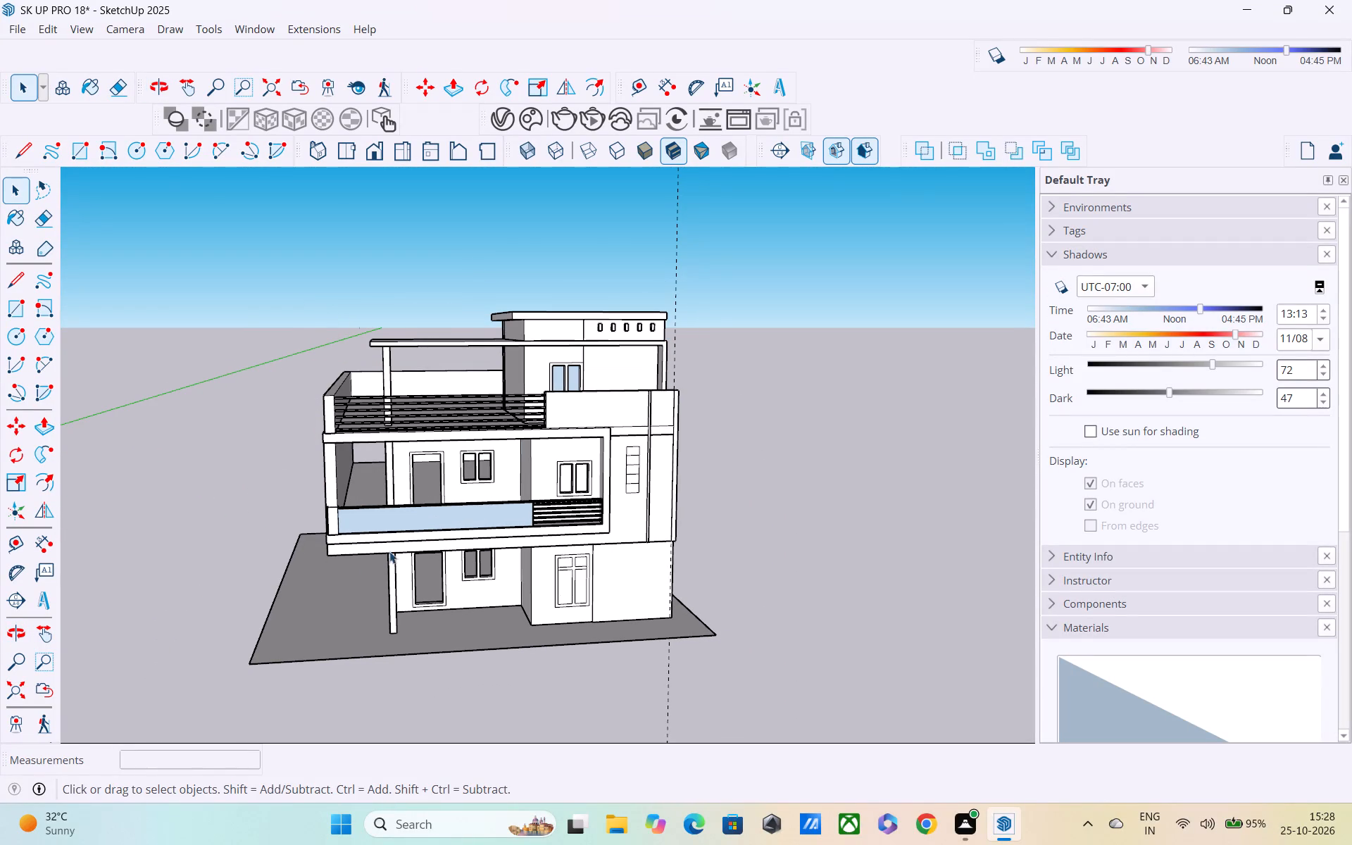
scroll(382, 553, "up", 3)
middle_click_drag(364, 540, 360, 484)
scroll(342, 512, "up", 4)
middle_click_drag(339, 518, 351, 480)
scroll(346, 509, "up", 3)
middle_click_drag(376, 514, 344, 494)
scroll(409, 534, "up", 3)
middle_click_drag(409, 531, 408, 486)
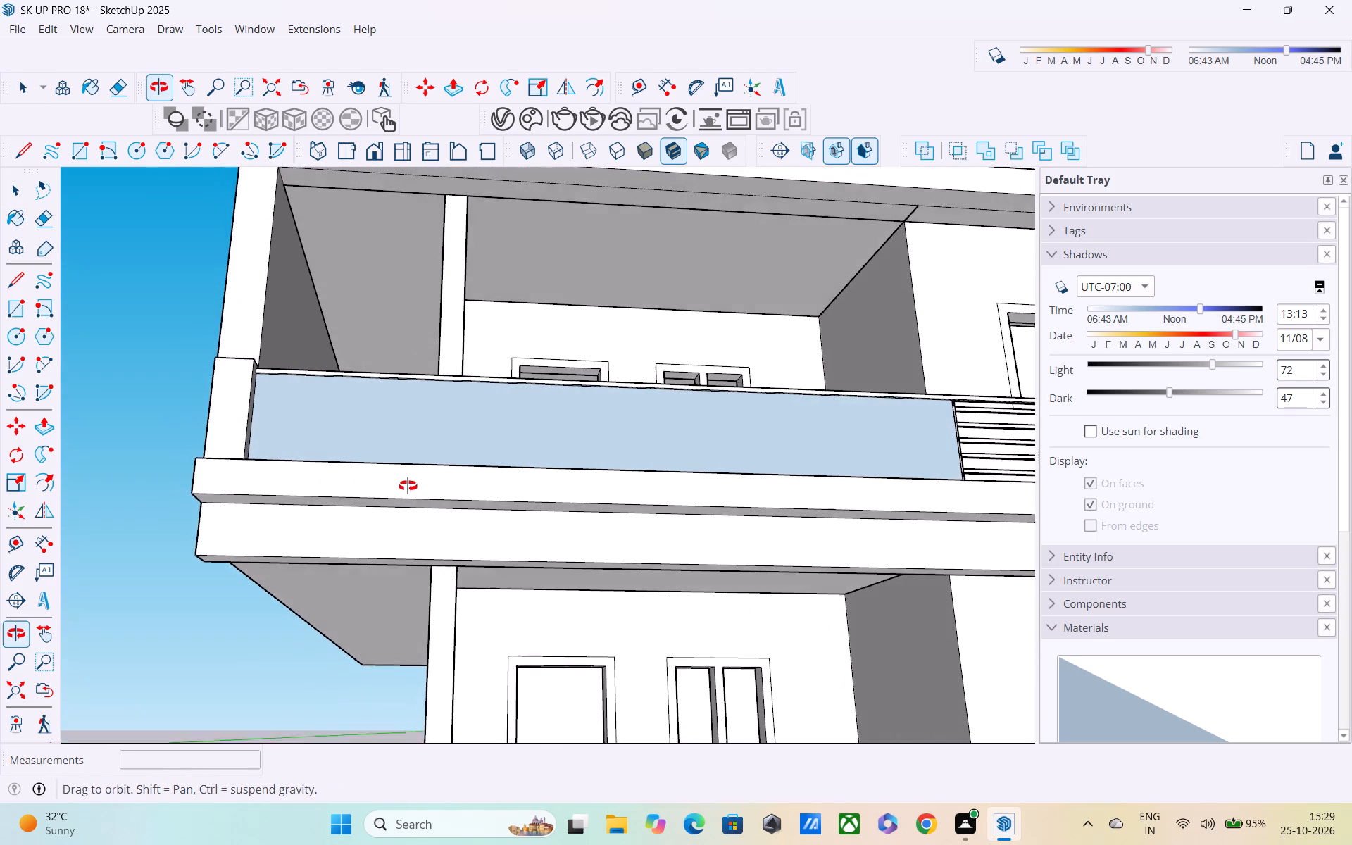
middle_click_drag(408, 486, 408, 483)
scroll(418, 487, "up", 6)
scroll(455, 523, "down", 1)
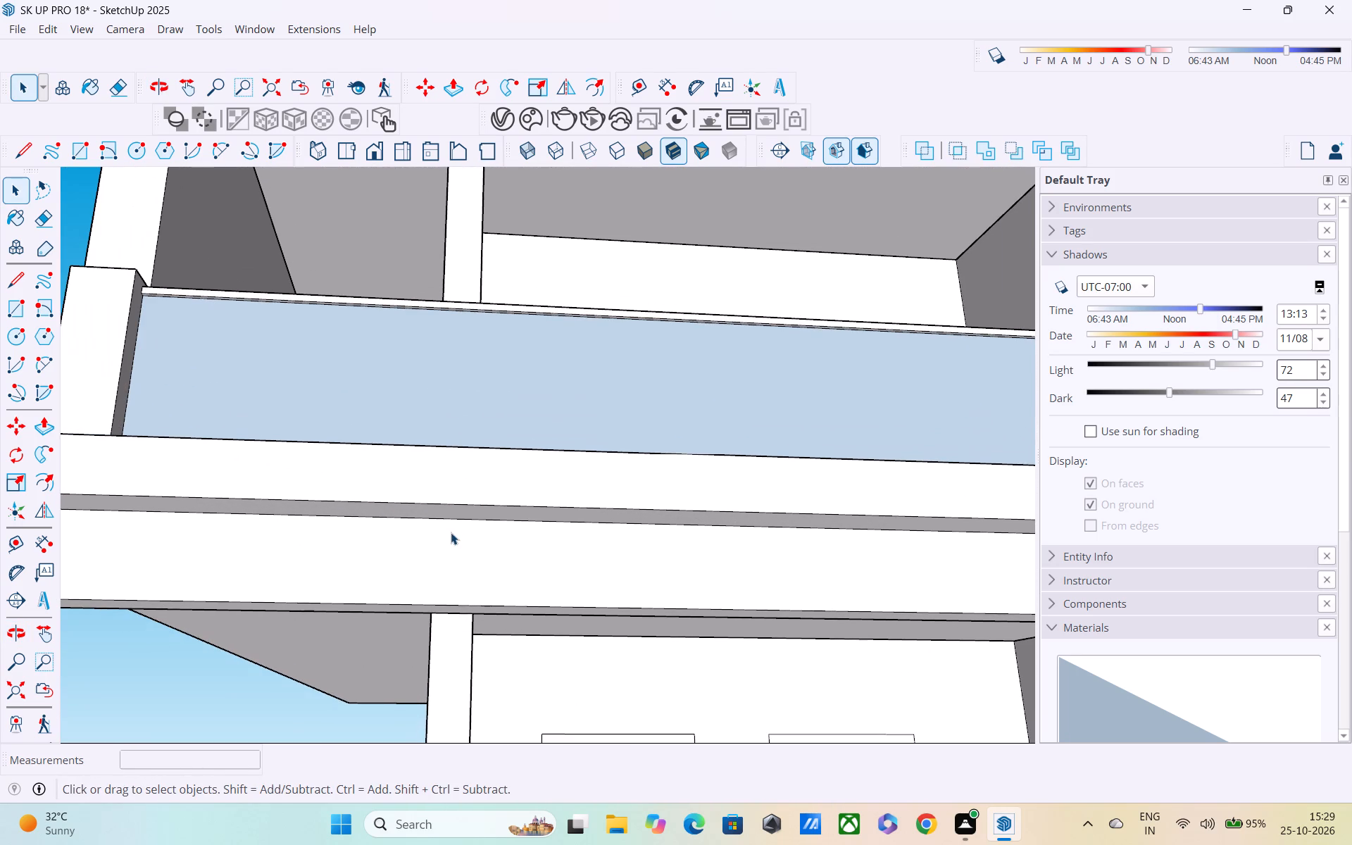
key("l")
scroll(442, 519, "up", 2)
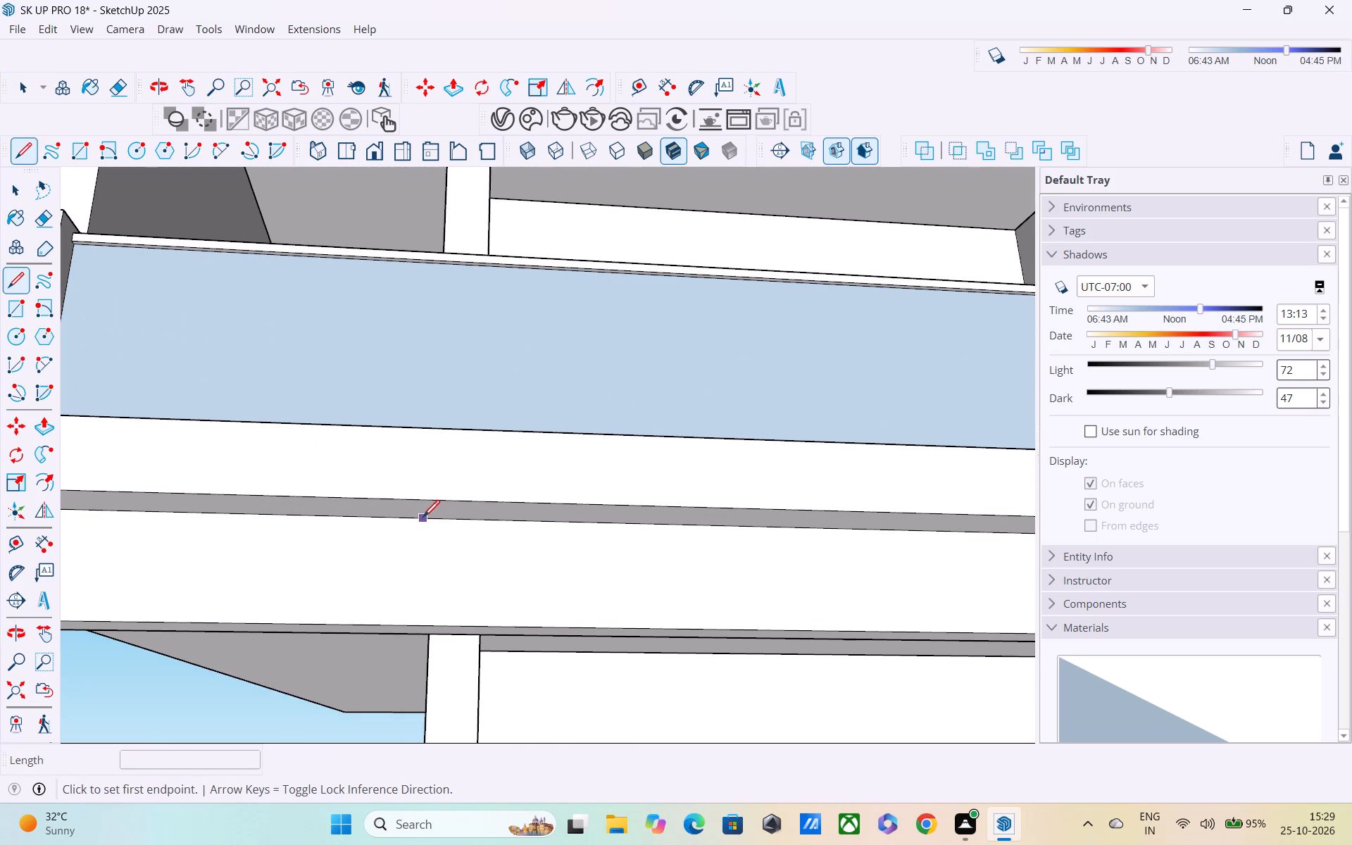
left_click(425, 627)
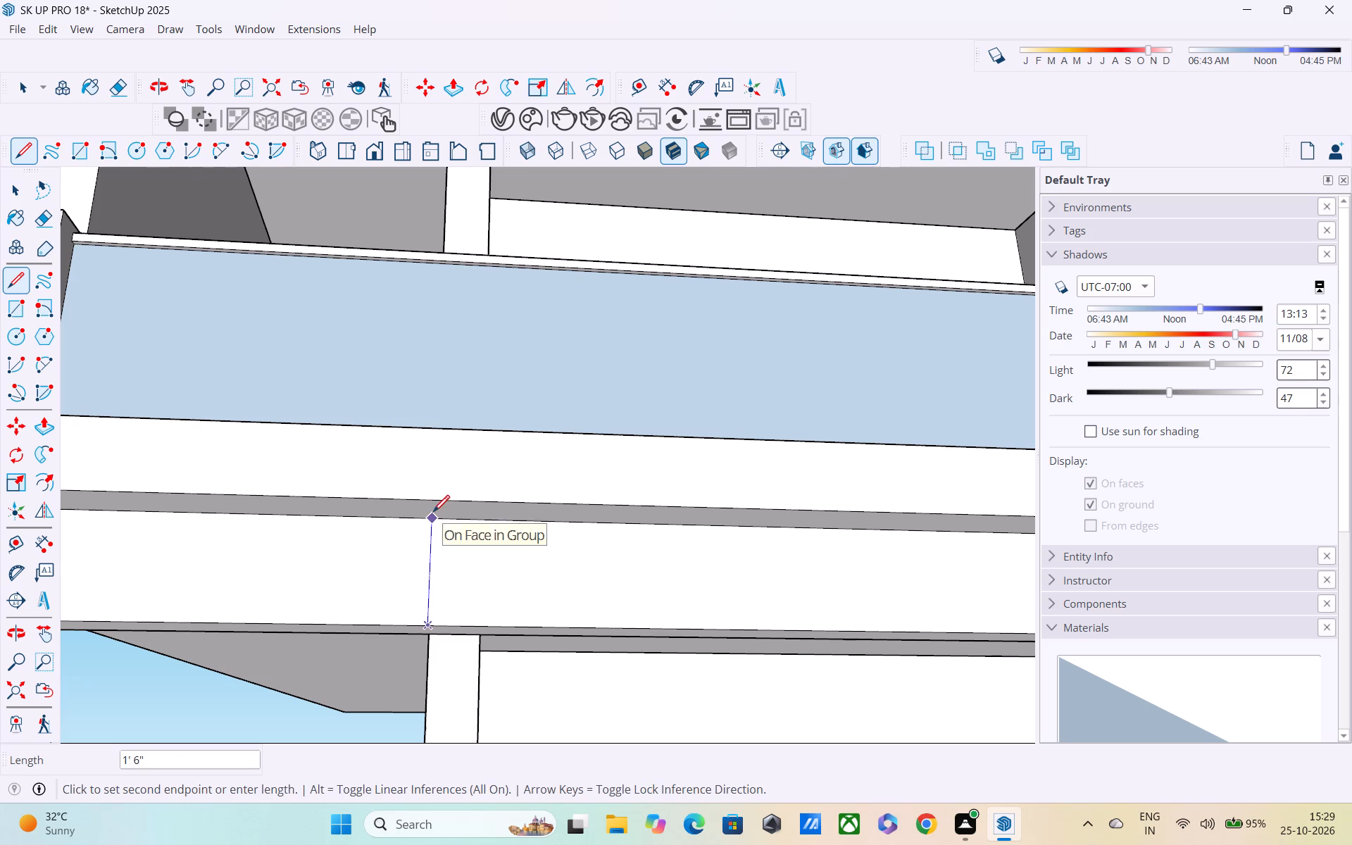
left_click(433, 513)
scroll(431, 534, "down", 2)
middle_click_drag(430, 547, 670, 575, "shift")
key("space")
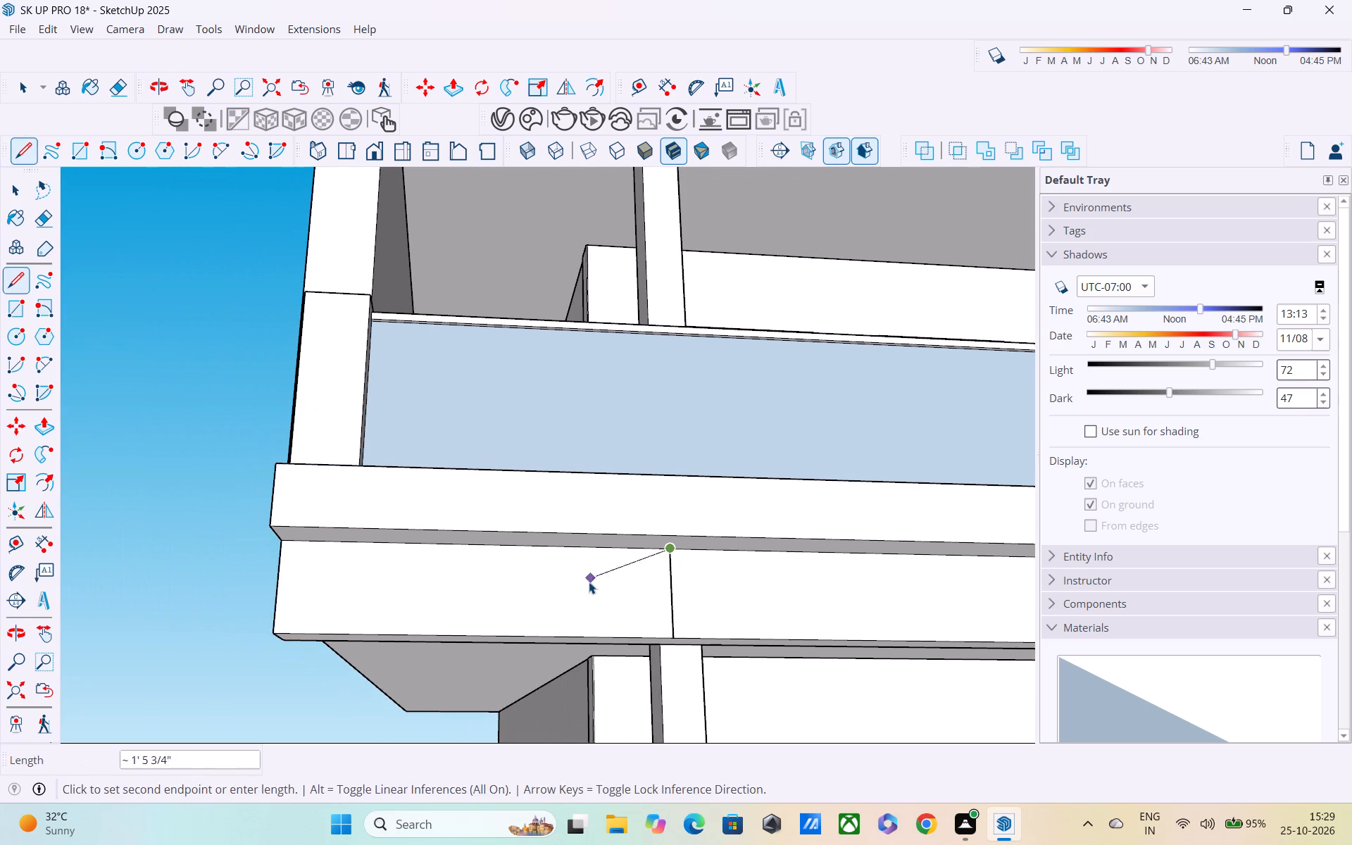
Open the balcony slab group and draw a small rectangle about 4 3/4" by 4 1/2" on the lower fascia near its outer end.
double_click(579, 586)
middle_click_drag(663, 593, 568, 658)
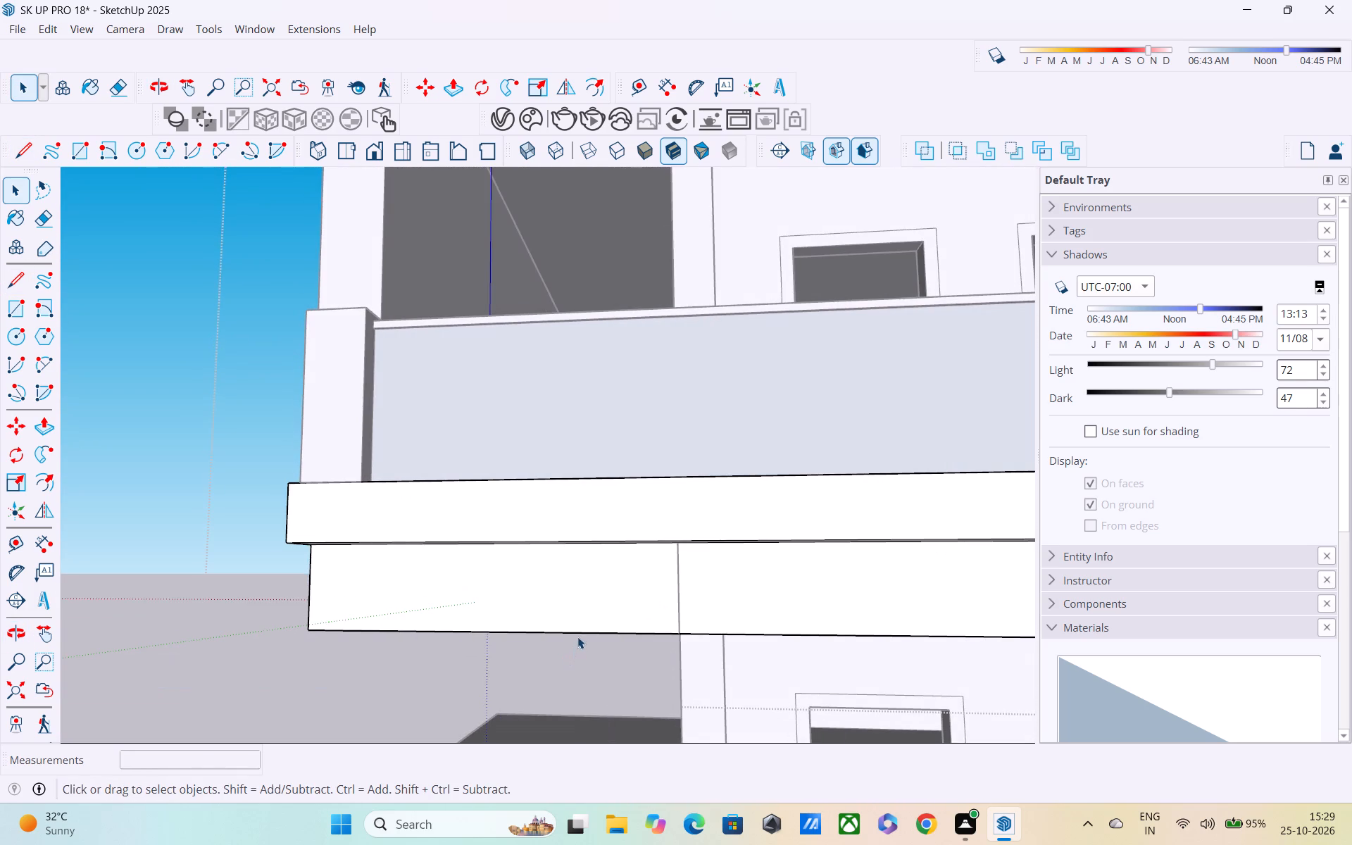
scroll(579, 624, "down", 4)
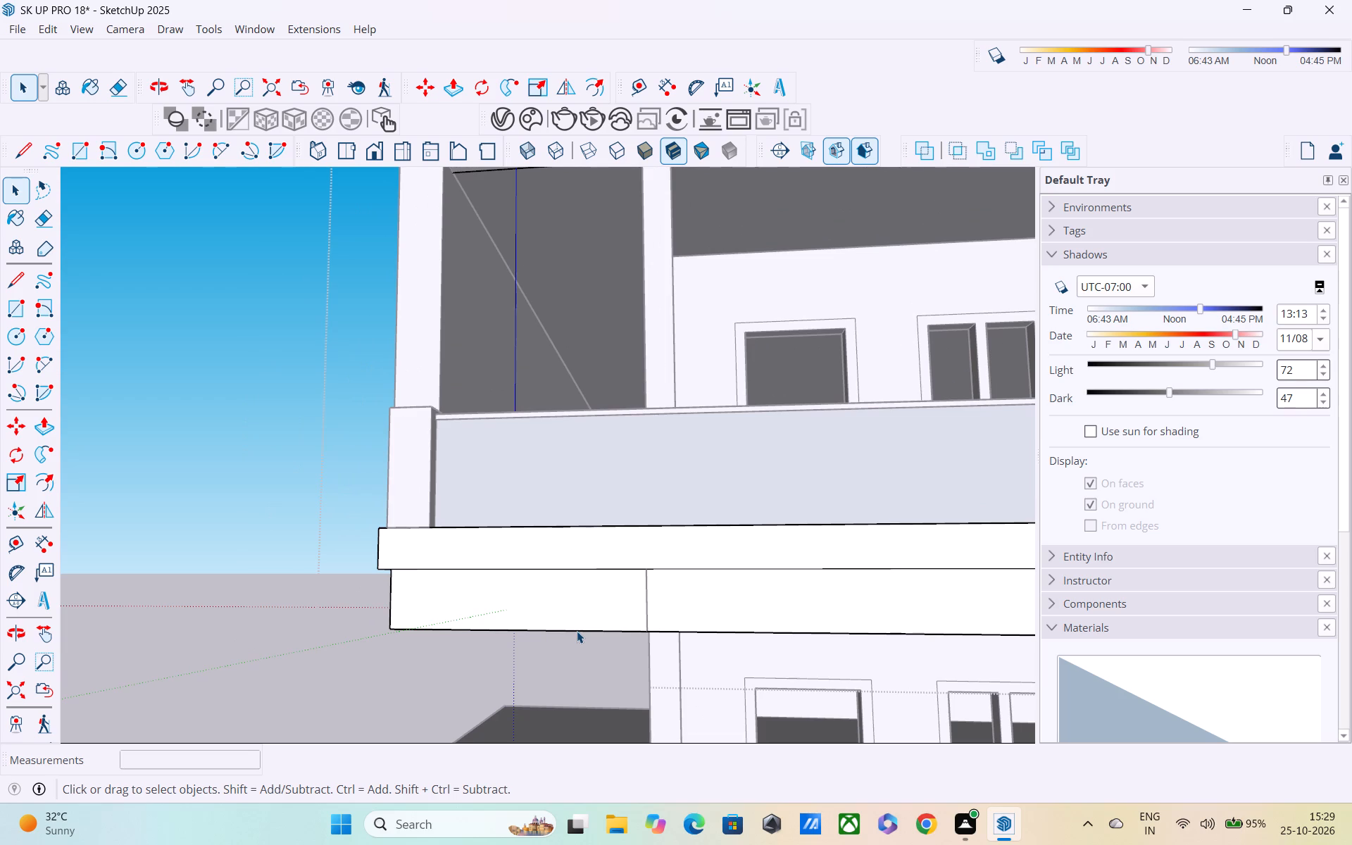
key("r")
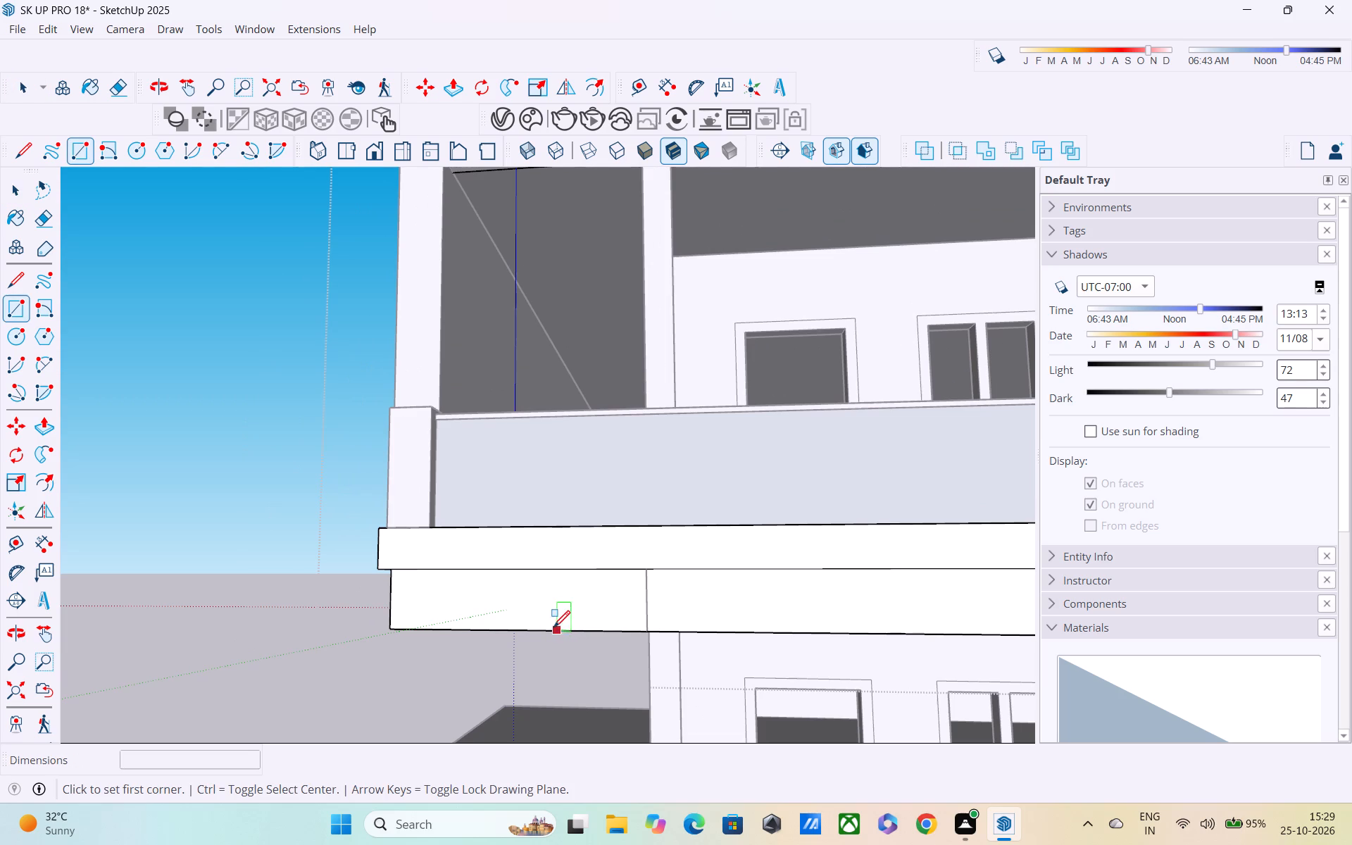
scroll(482, 622, "up", 2)
middle_click_drag(477, 603, 553, 589)
scroll(453, 603, "up", 4)
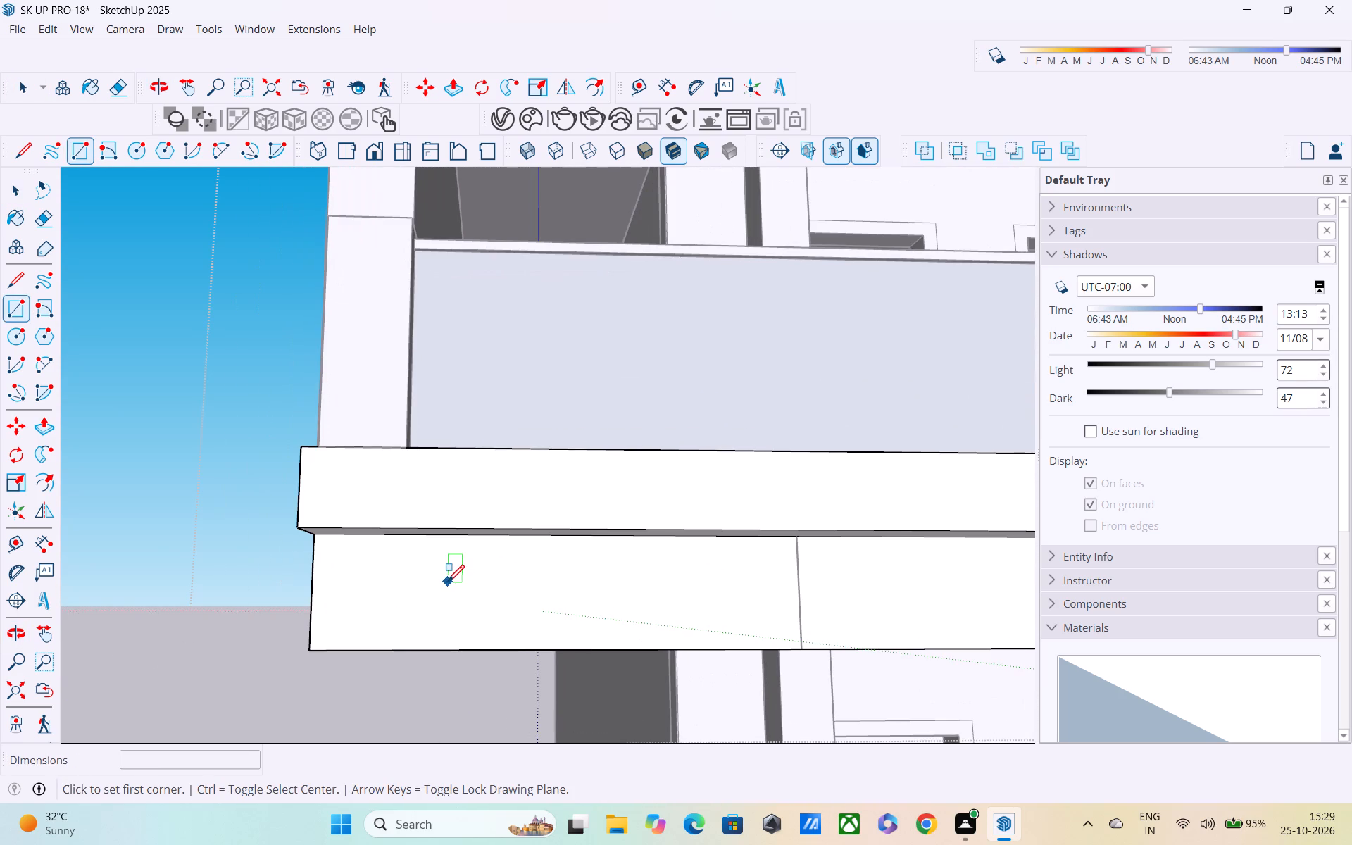
left_click(448, 583)
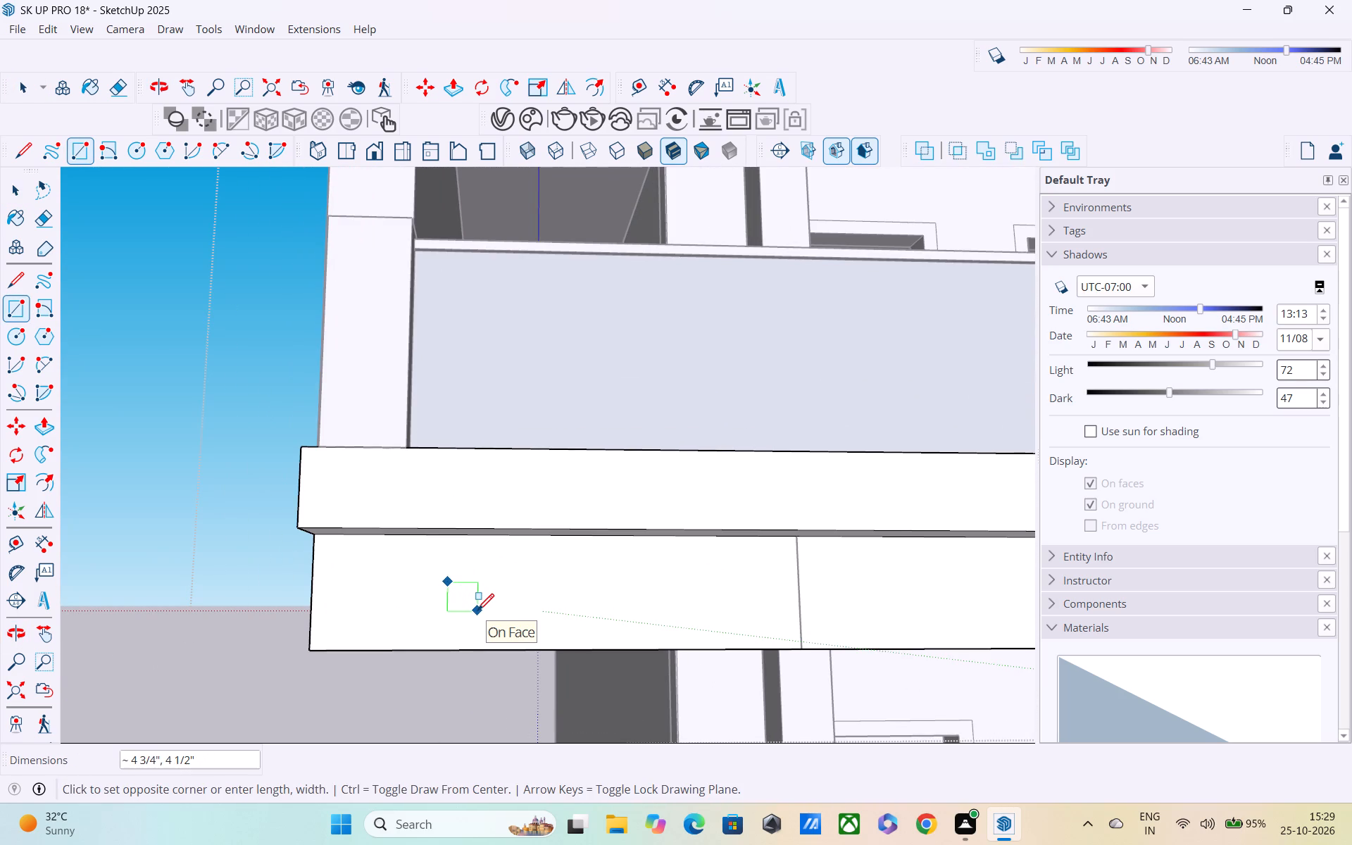
left_click(477, 612)
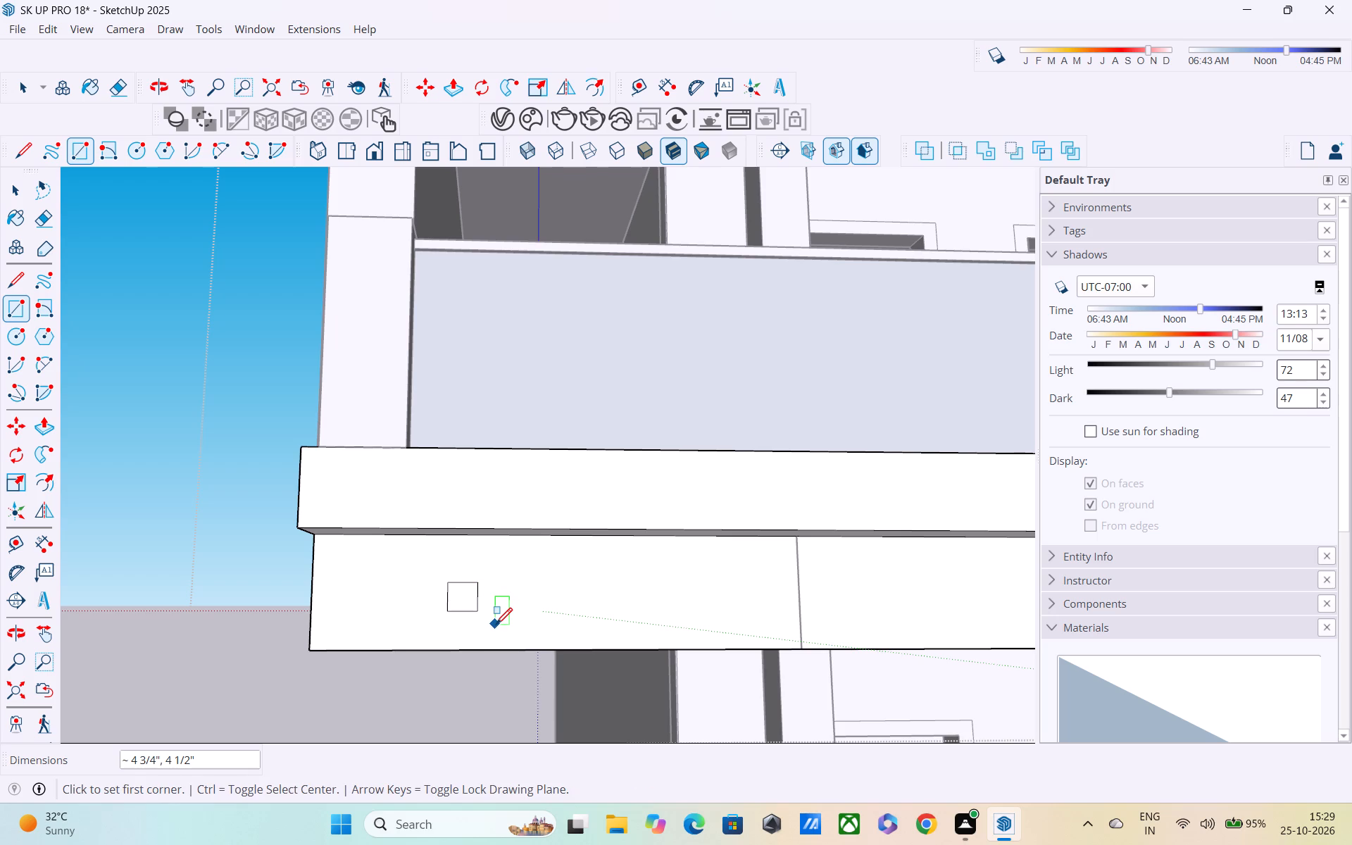
Push/Pull the small rectangle outward 4" from the lower fascia to form a projecting block.
key("space")
key("p")
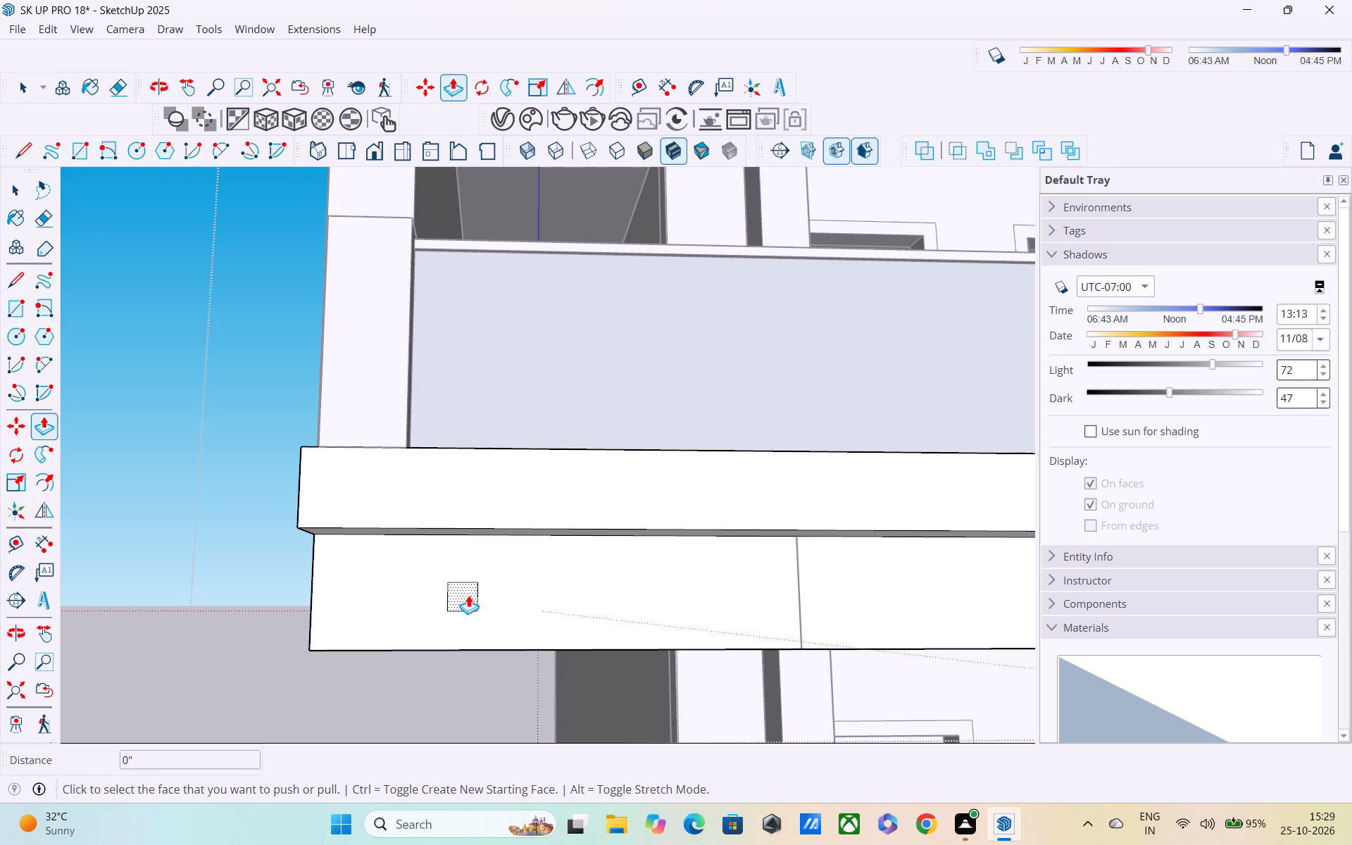
left_click(468, 596)
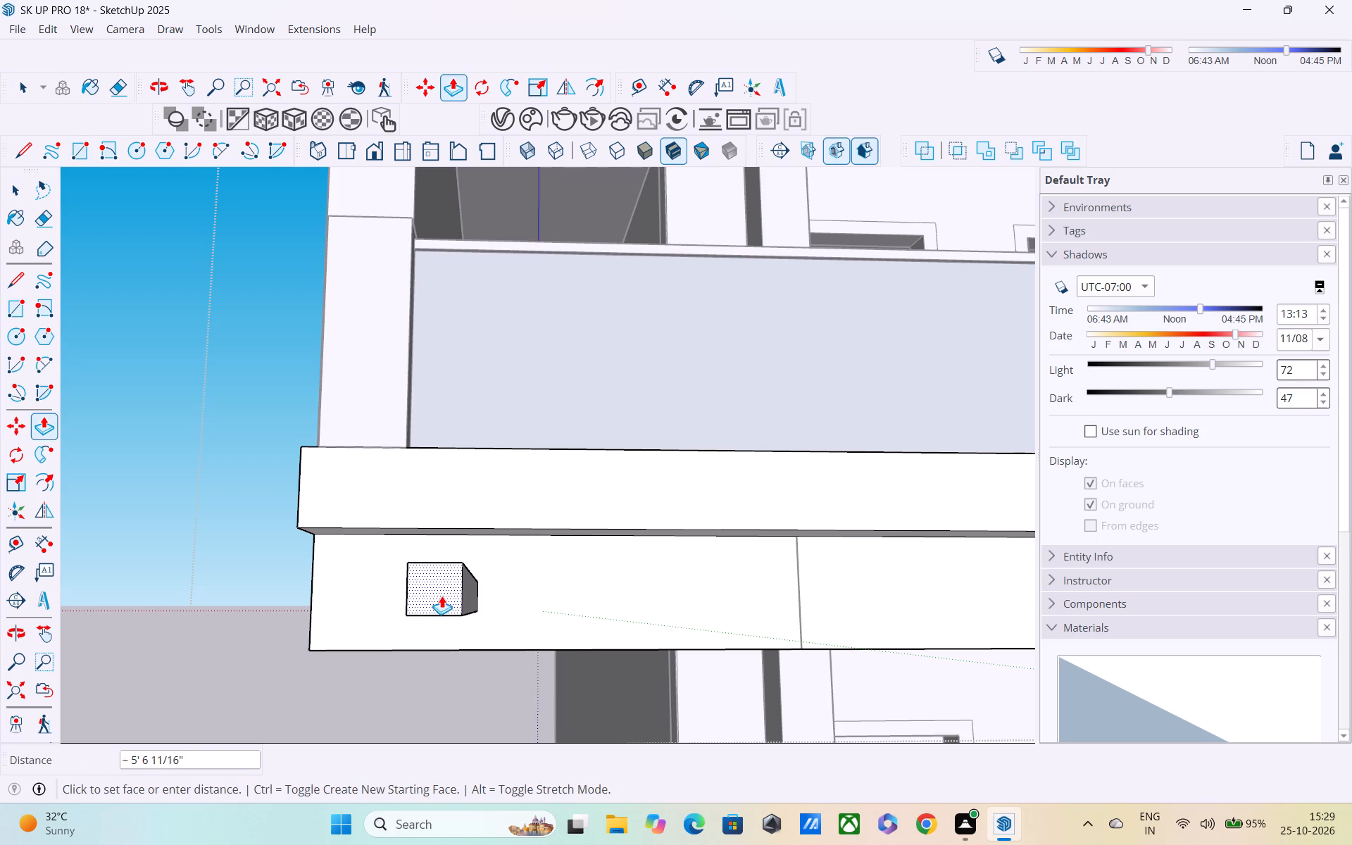
type("2\"")
key("Return")
scroll(444, 599, "up", 1)
middle_click_drag(444, 599, 711, 643)
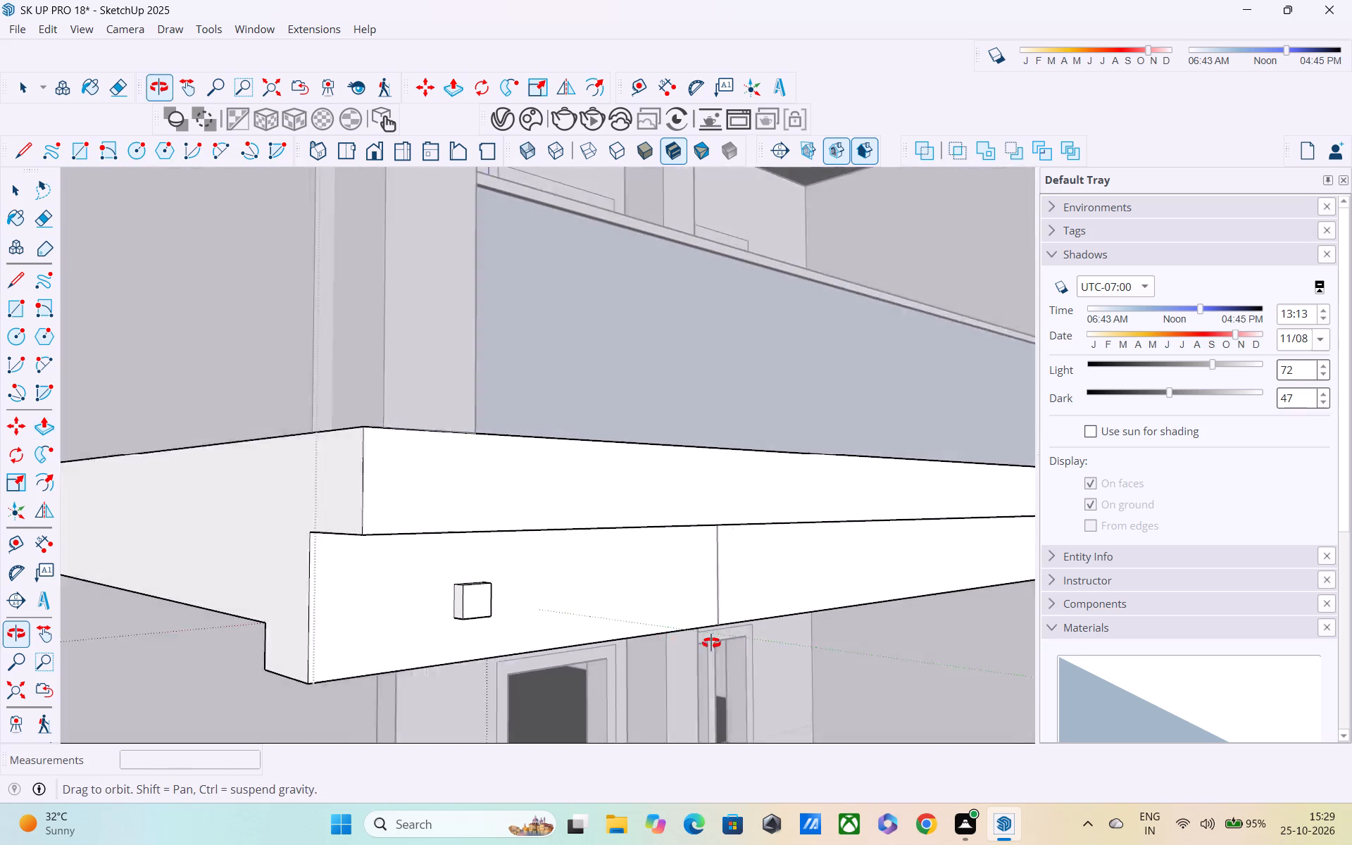
middle_click_drag(711, 643, 746, 646)
type("3'")
key("Return")
type("3\"")
key("Return")
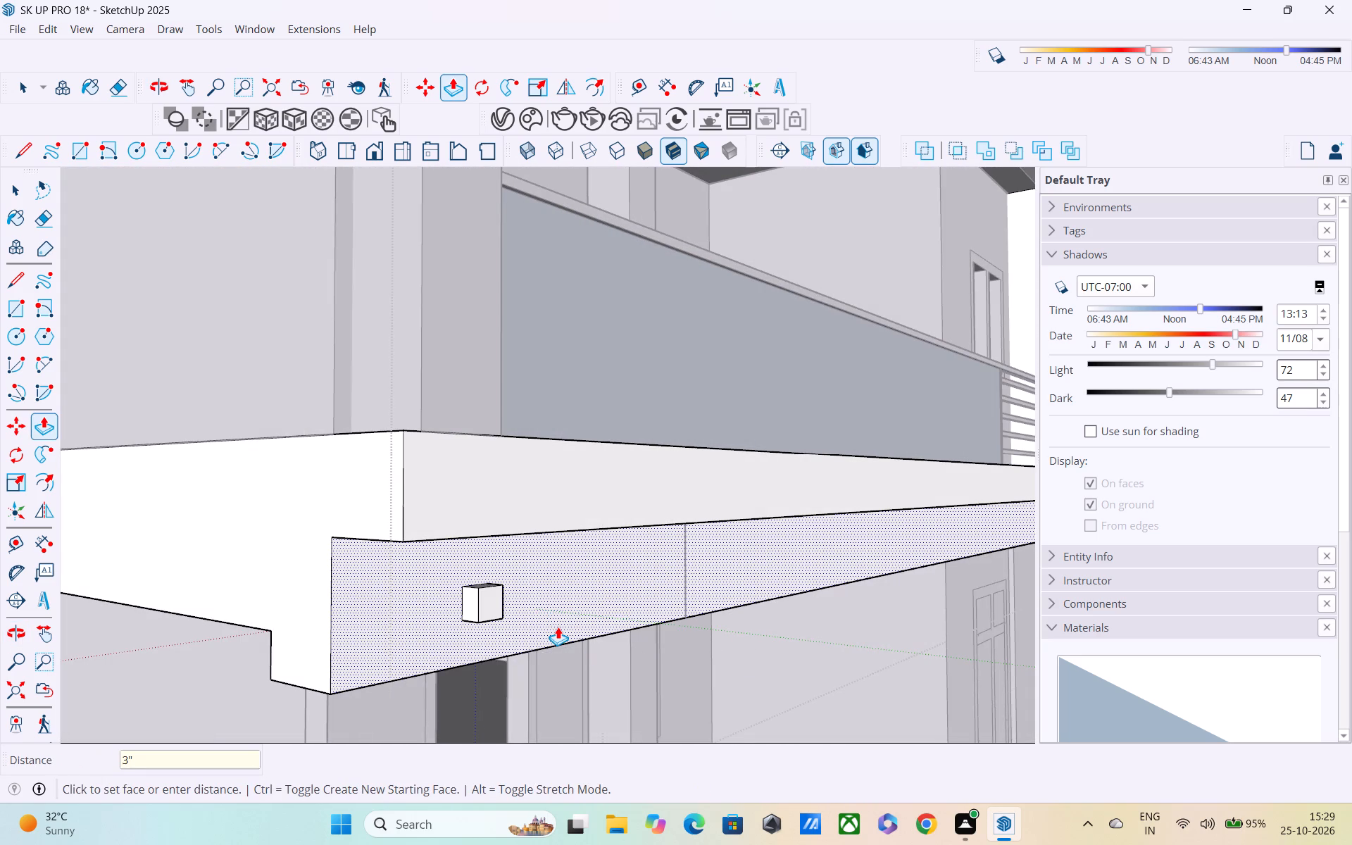
type("4\"")
key("Return")
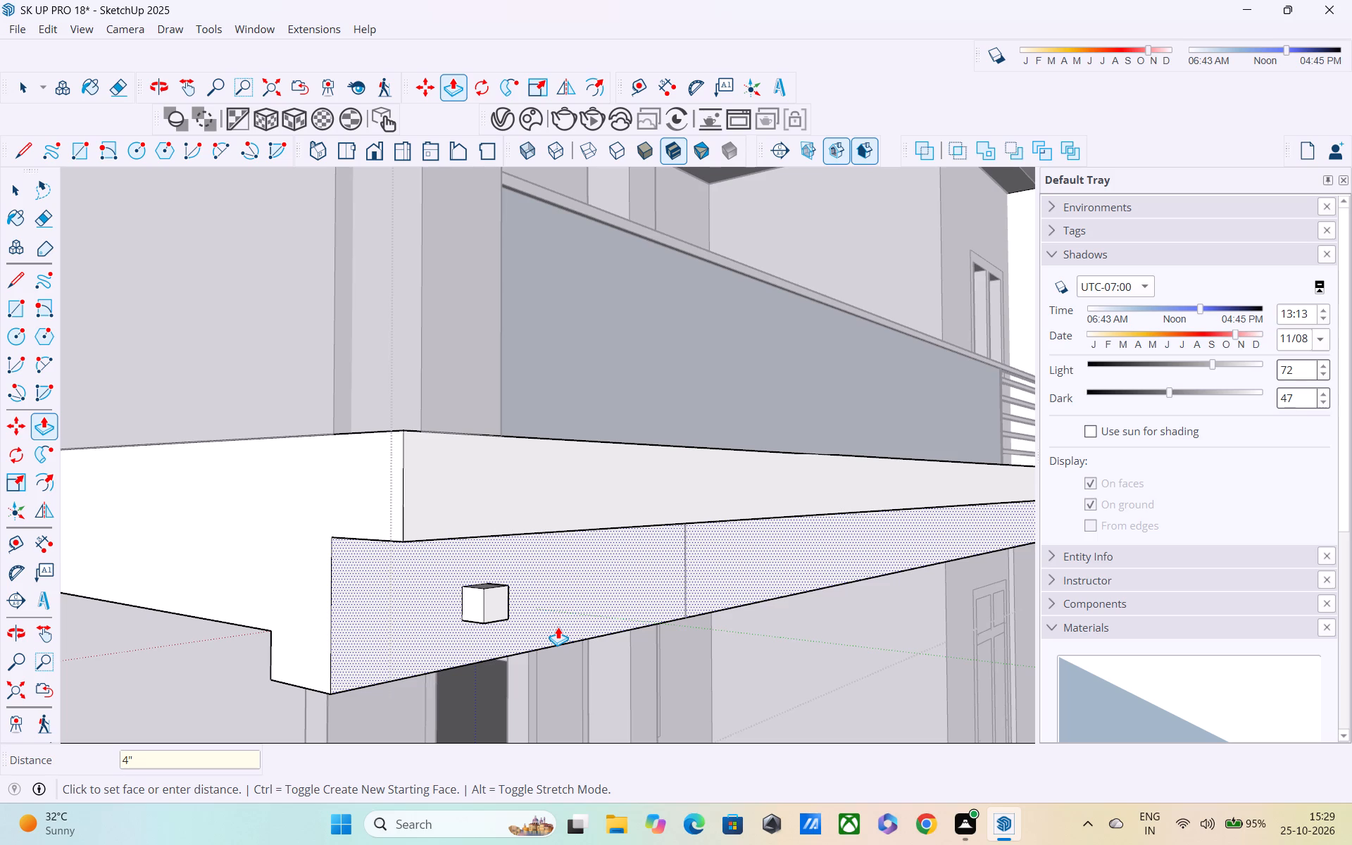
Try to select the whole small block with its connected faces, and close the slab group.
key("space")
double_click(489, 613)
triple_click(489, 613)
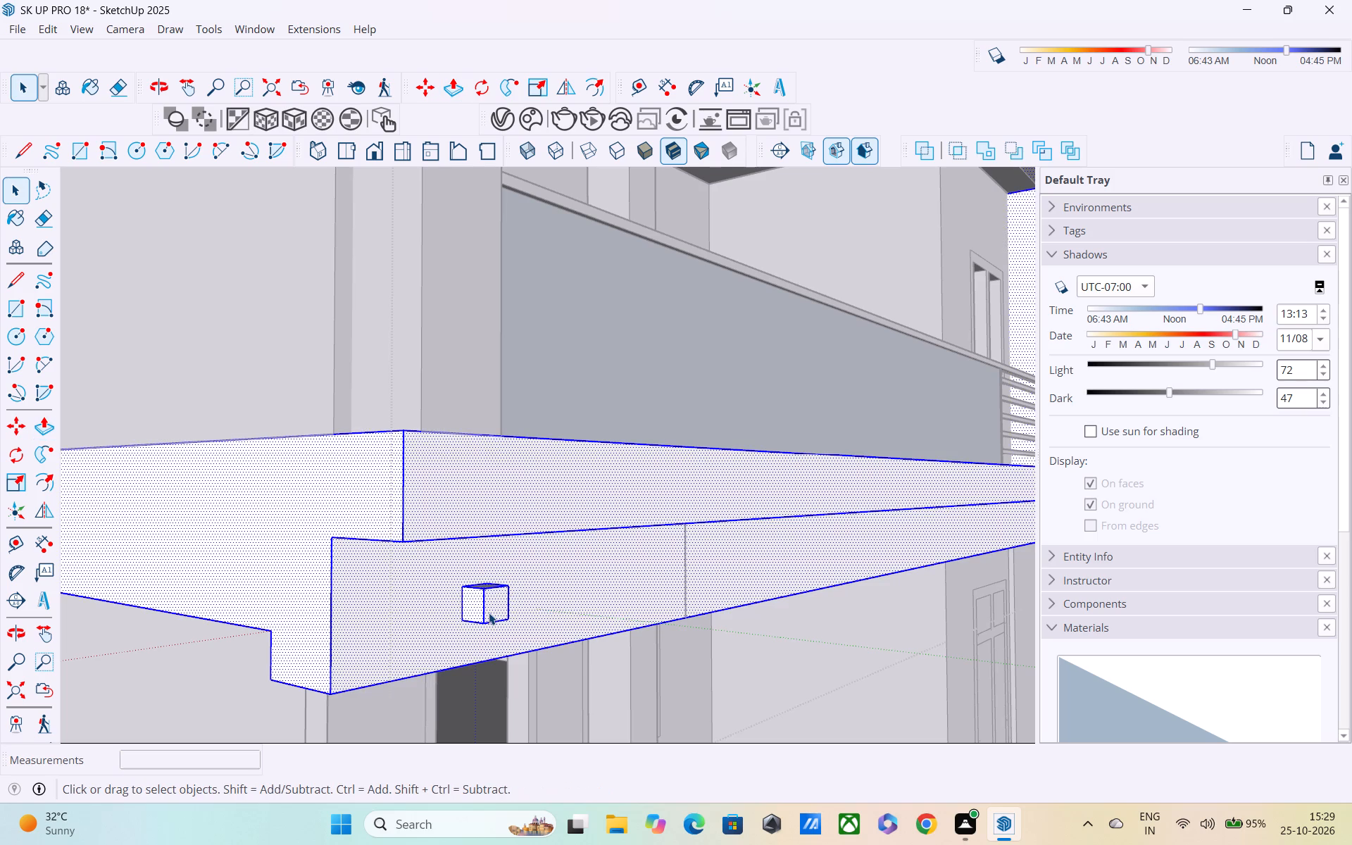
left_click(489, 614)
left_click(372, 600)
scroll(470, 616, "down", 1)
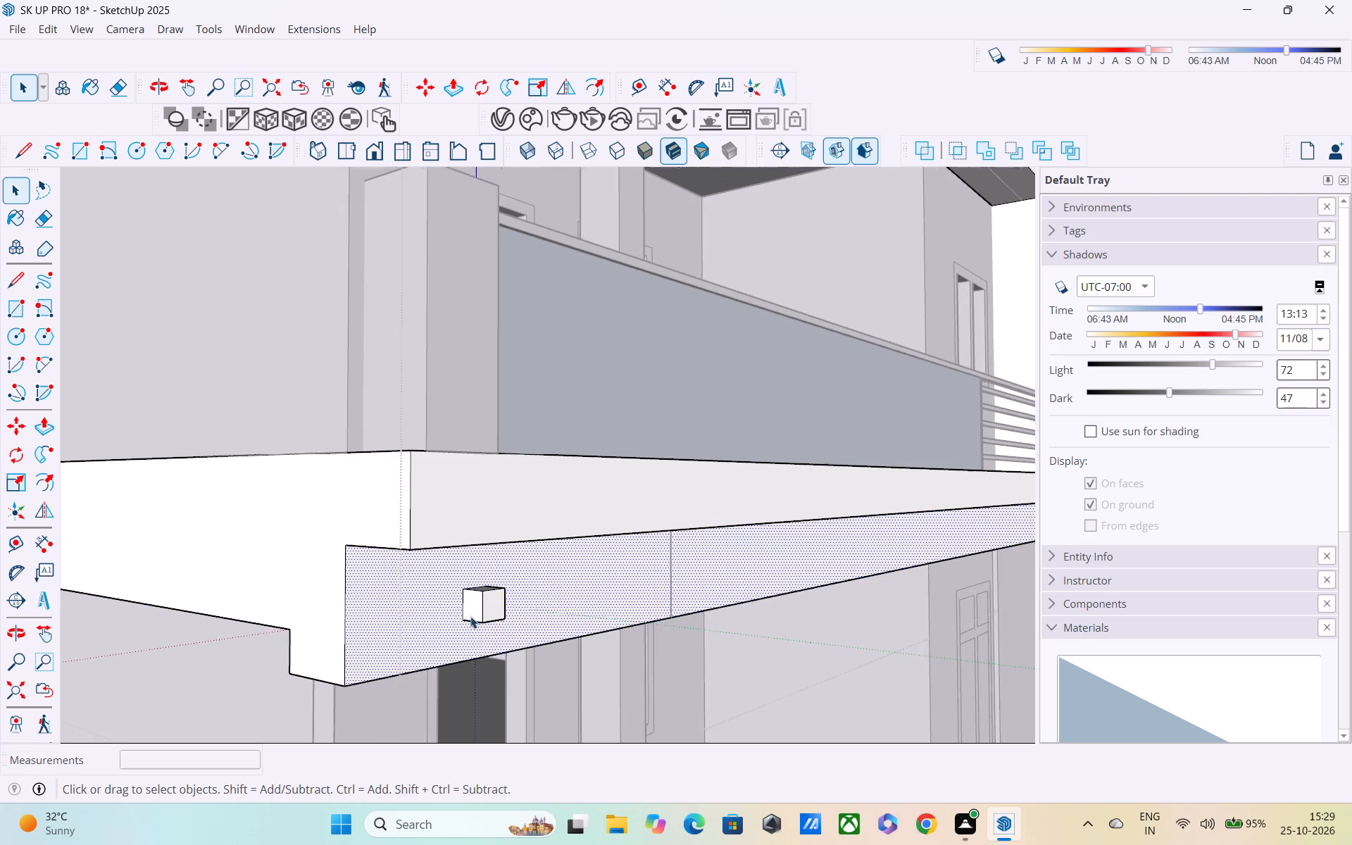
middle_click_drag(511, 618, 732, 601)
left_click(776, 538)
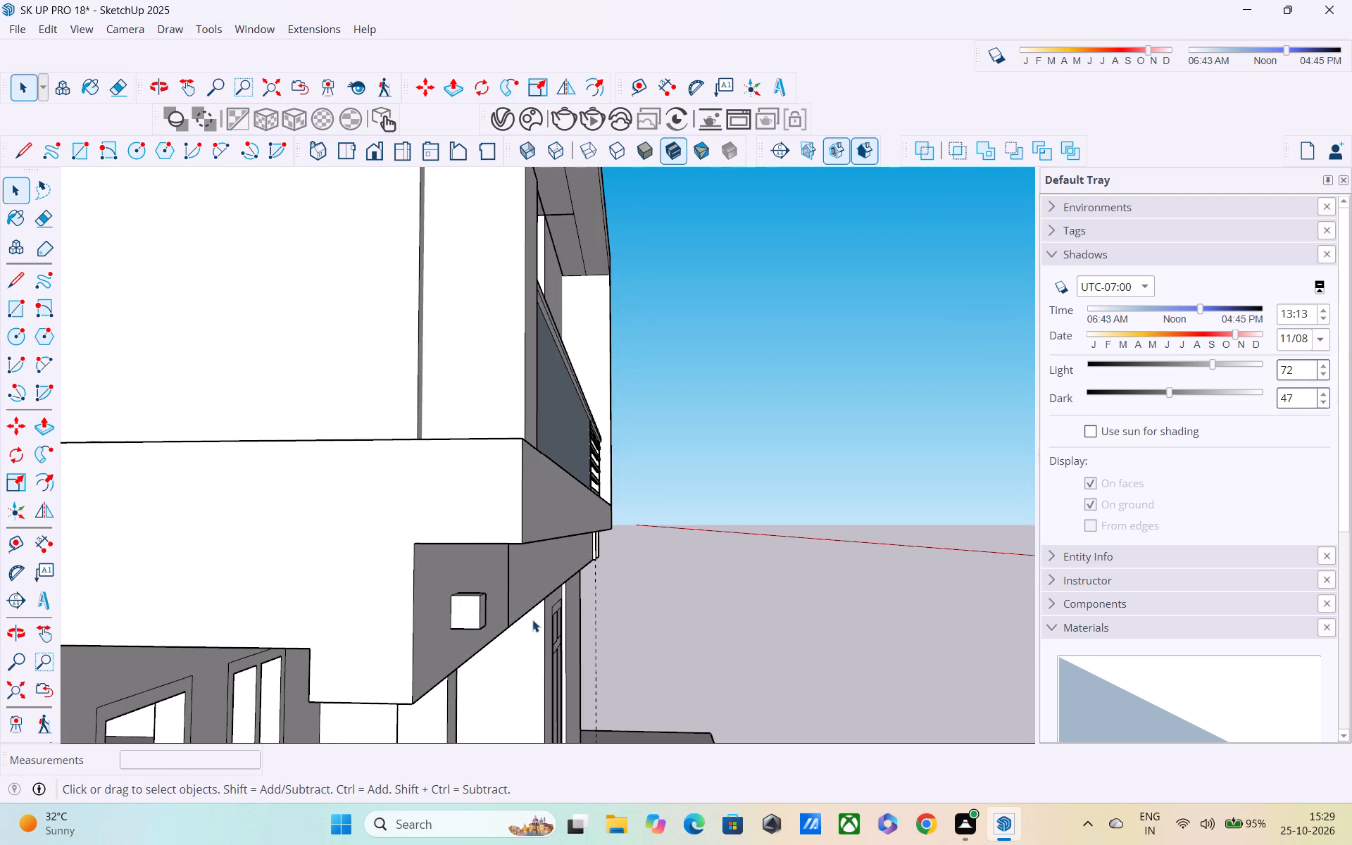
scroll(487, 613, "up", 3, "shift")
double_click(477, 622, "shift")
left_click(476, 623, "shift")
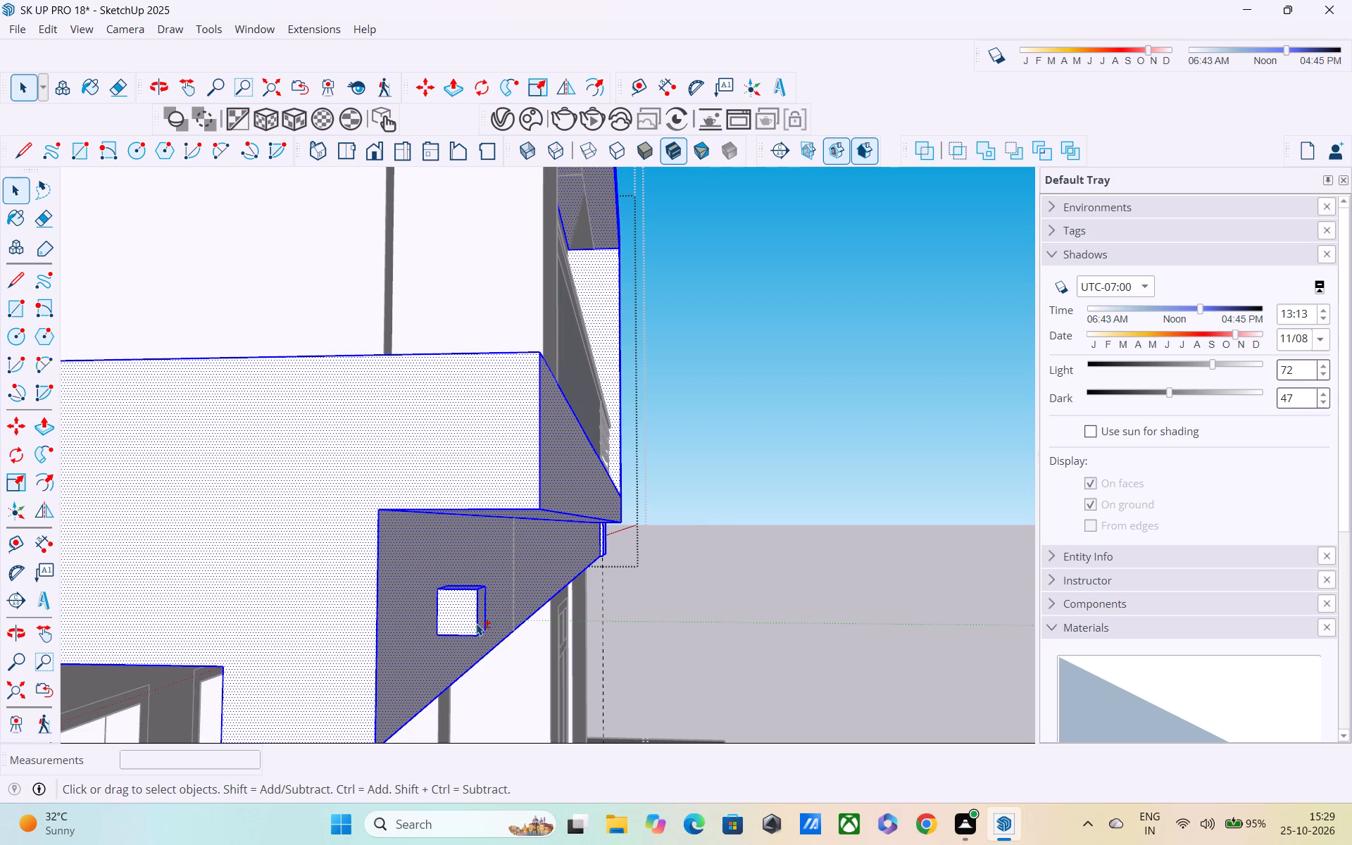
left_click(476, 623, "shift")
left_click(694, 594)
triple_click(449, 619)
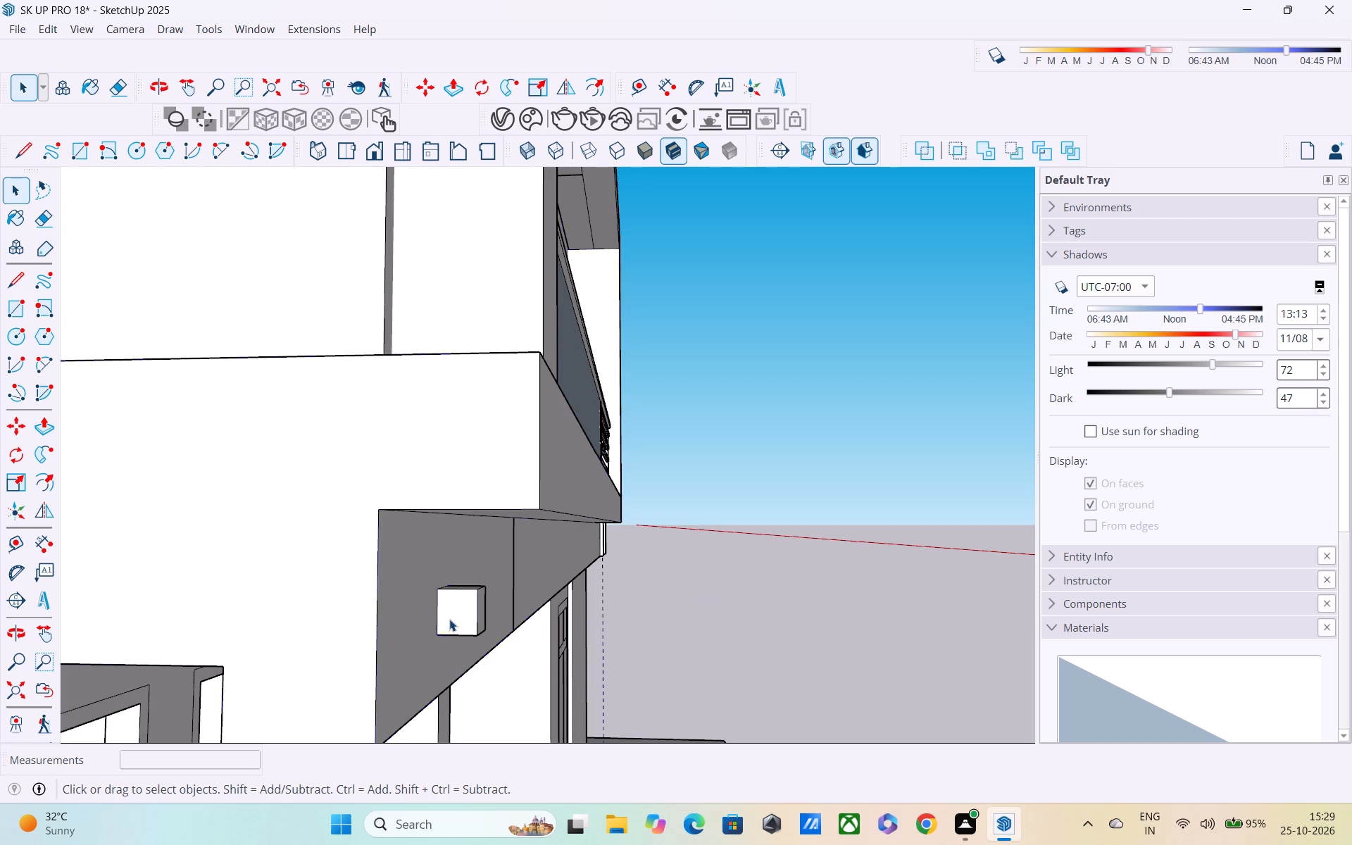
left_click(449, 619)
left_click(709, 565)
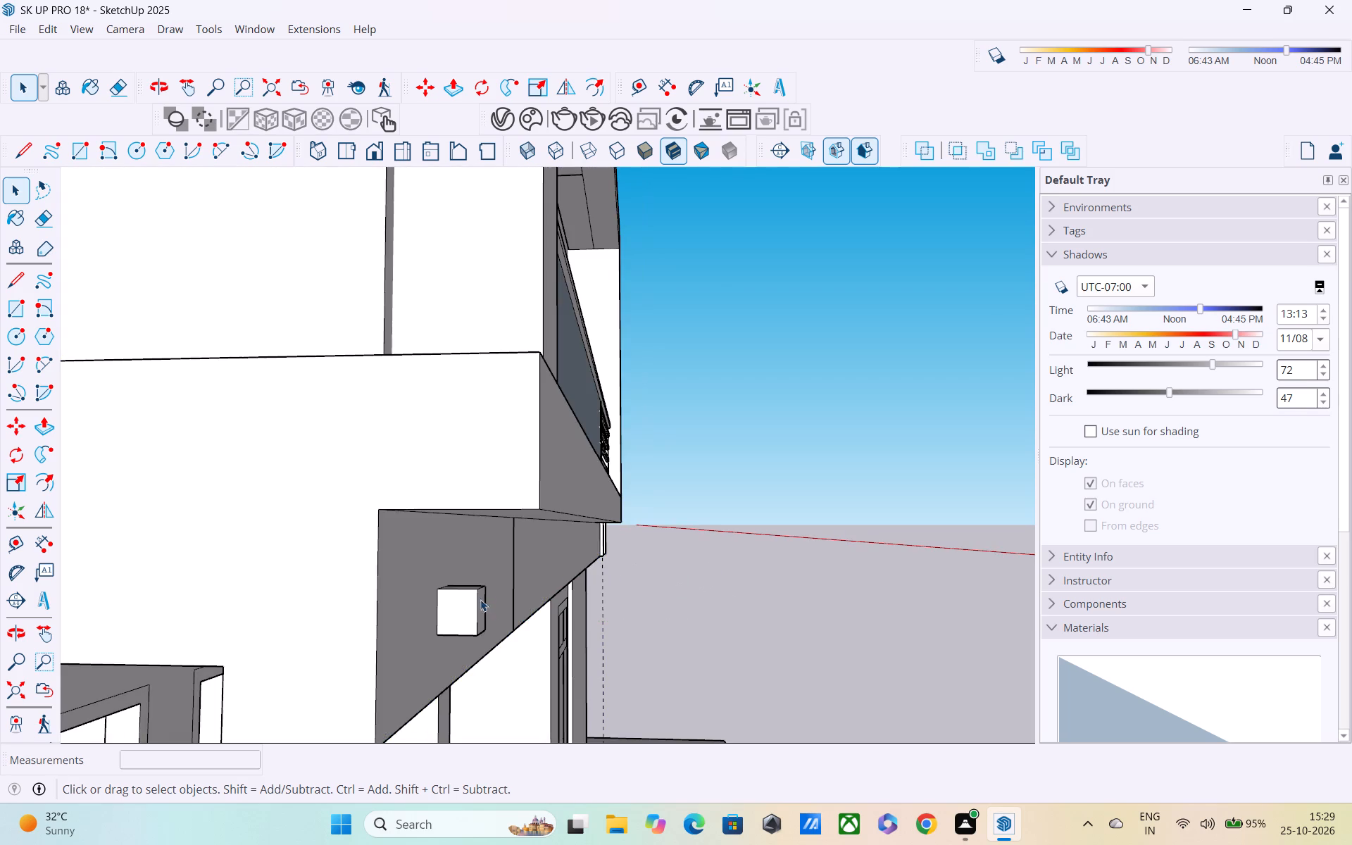
Reopen the balcony slab group and select the small block's front, top and column-side faces along with the edges between them.
scroll(480, 599, "up", 2)
left_click(465, 599, "shift")
double_click(461, 609, "shift")
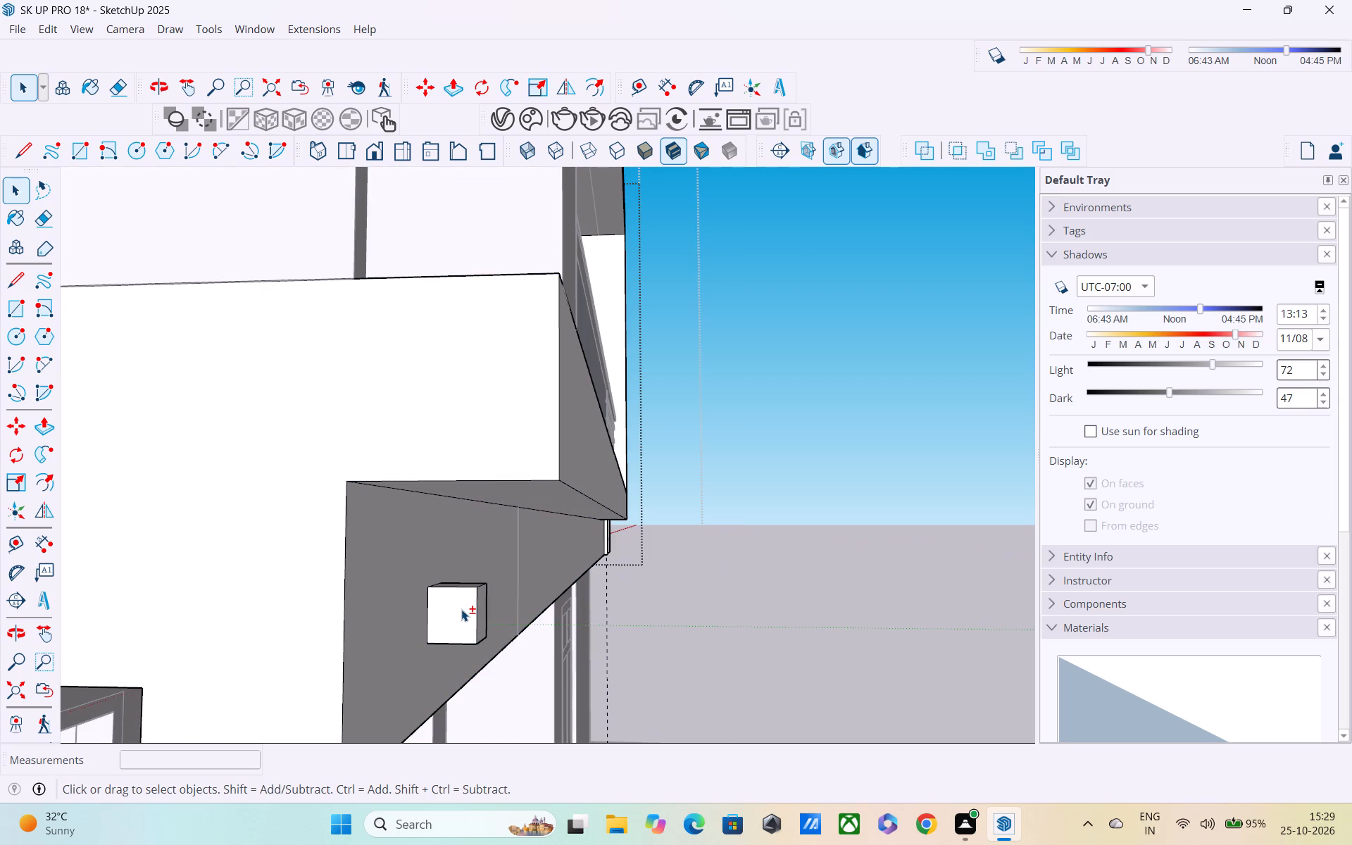
left_click(464, 600, "shift")
scroll(464, 589, "up", 2, "shift")
middle_click_drag(464, 588, 464, 609, "shift")
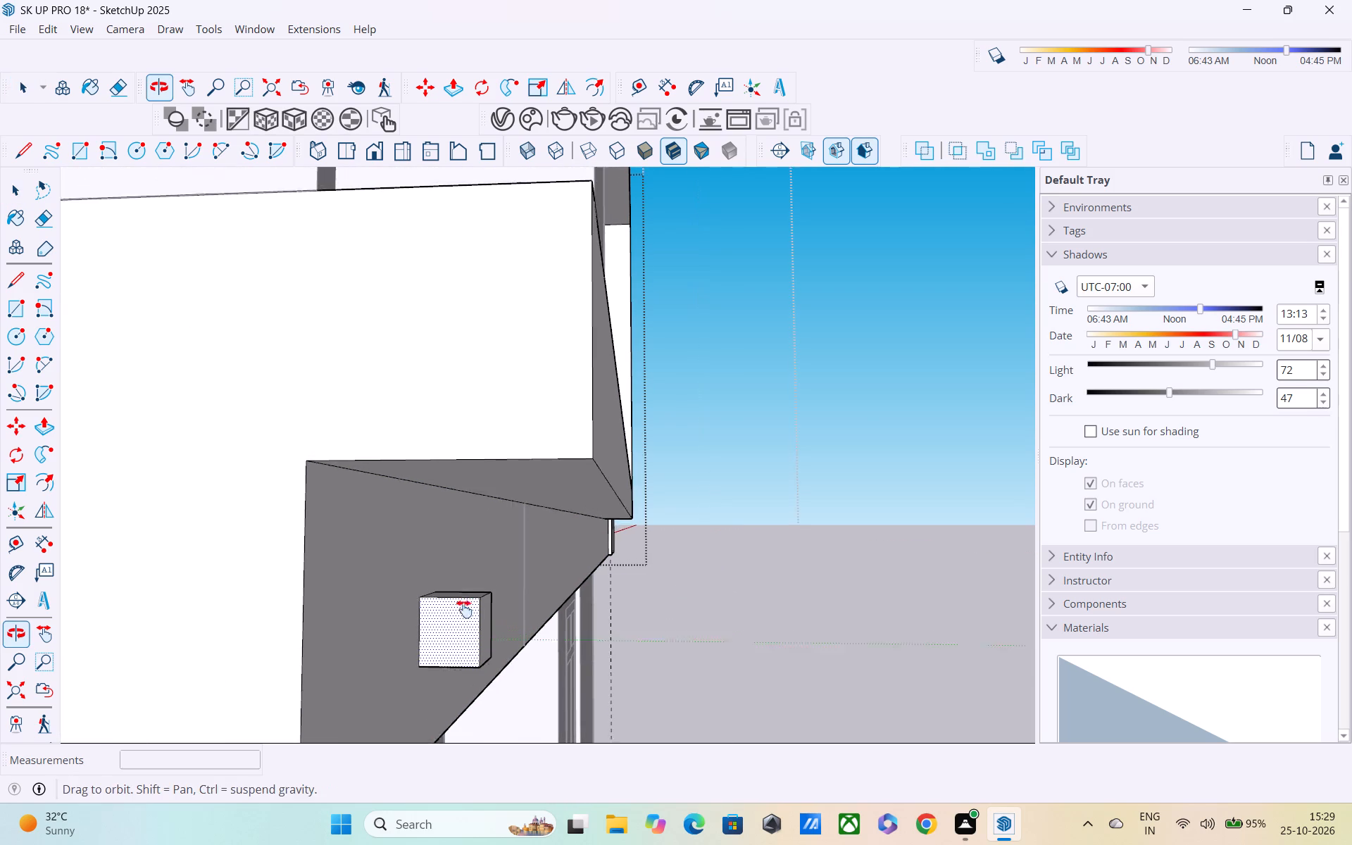
middle_click_drag(464, 609, 464, 632, "shift")
scroll(461, 642, "up", 3, "shift")
left_click(458, 627, "shift")
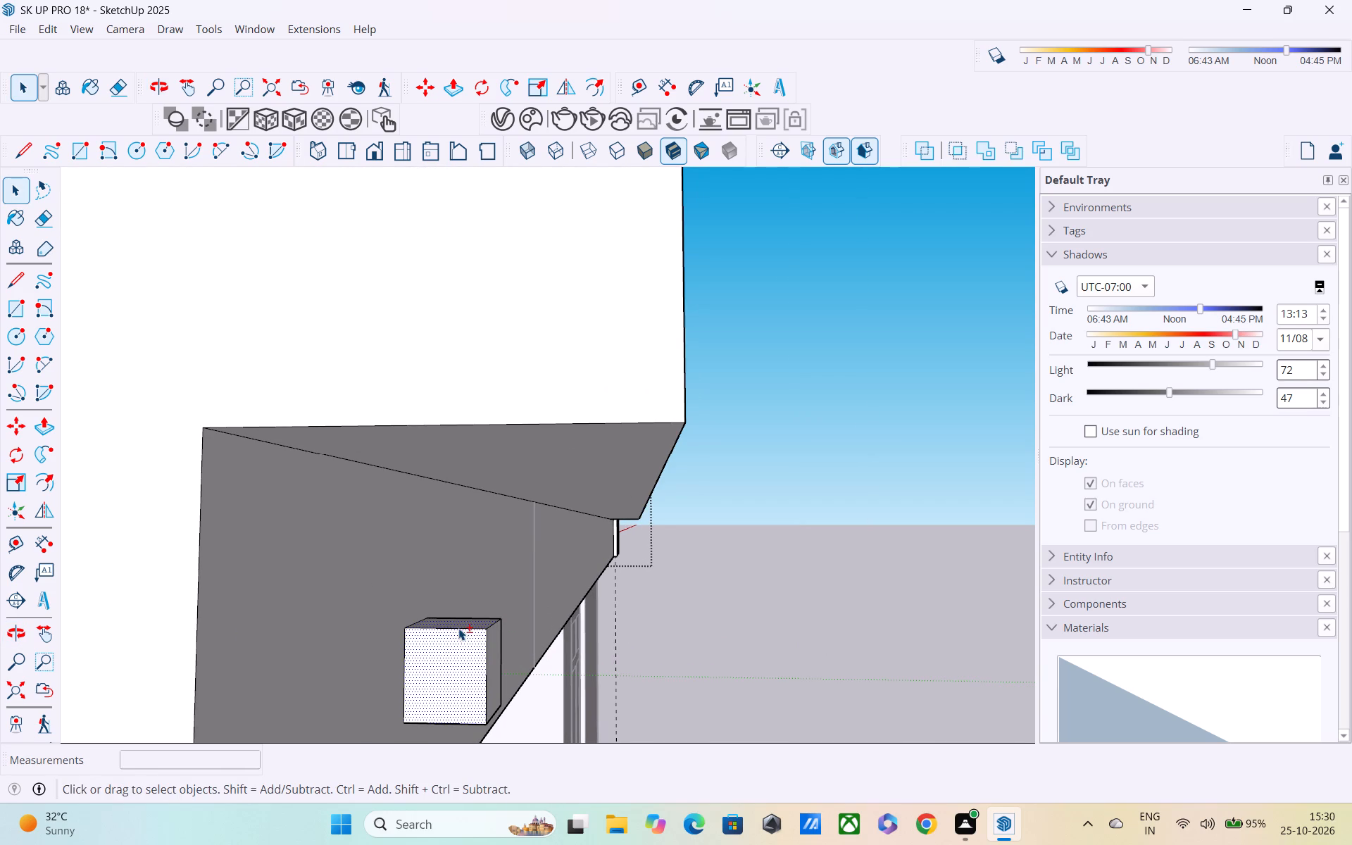
left_click(458, 630, "shift")
left_click(468, 618, "shift")
left_click(485, 674, "shift")
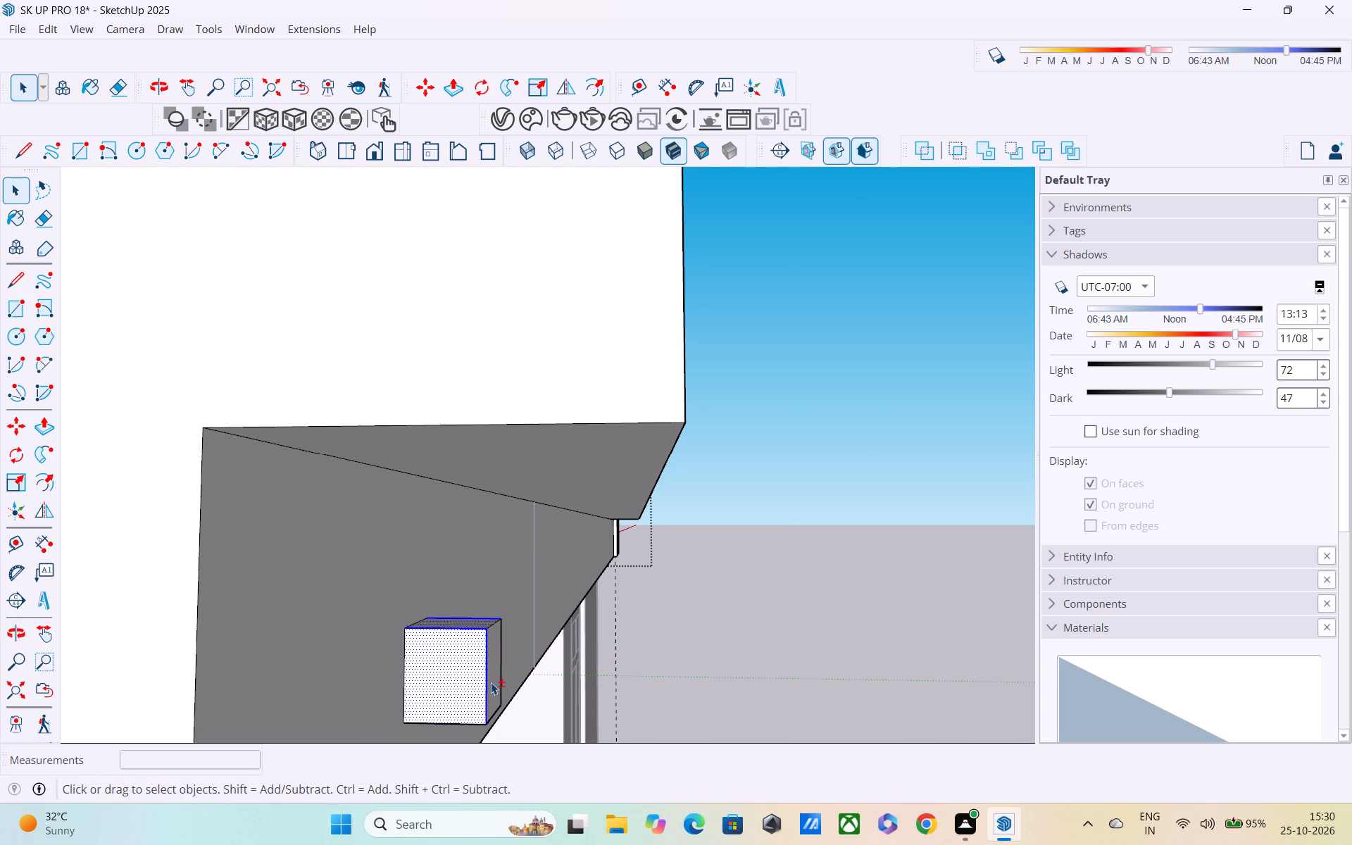
left_click(494, 685, "shift")
Add the block's bottom face and its remaining side and bottom edges to the selection.
middle_click_drag(495, 684, 370, 658)
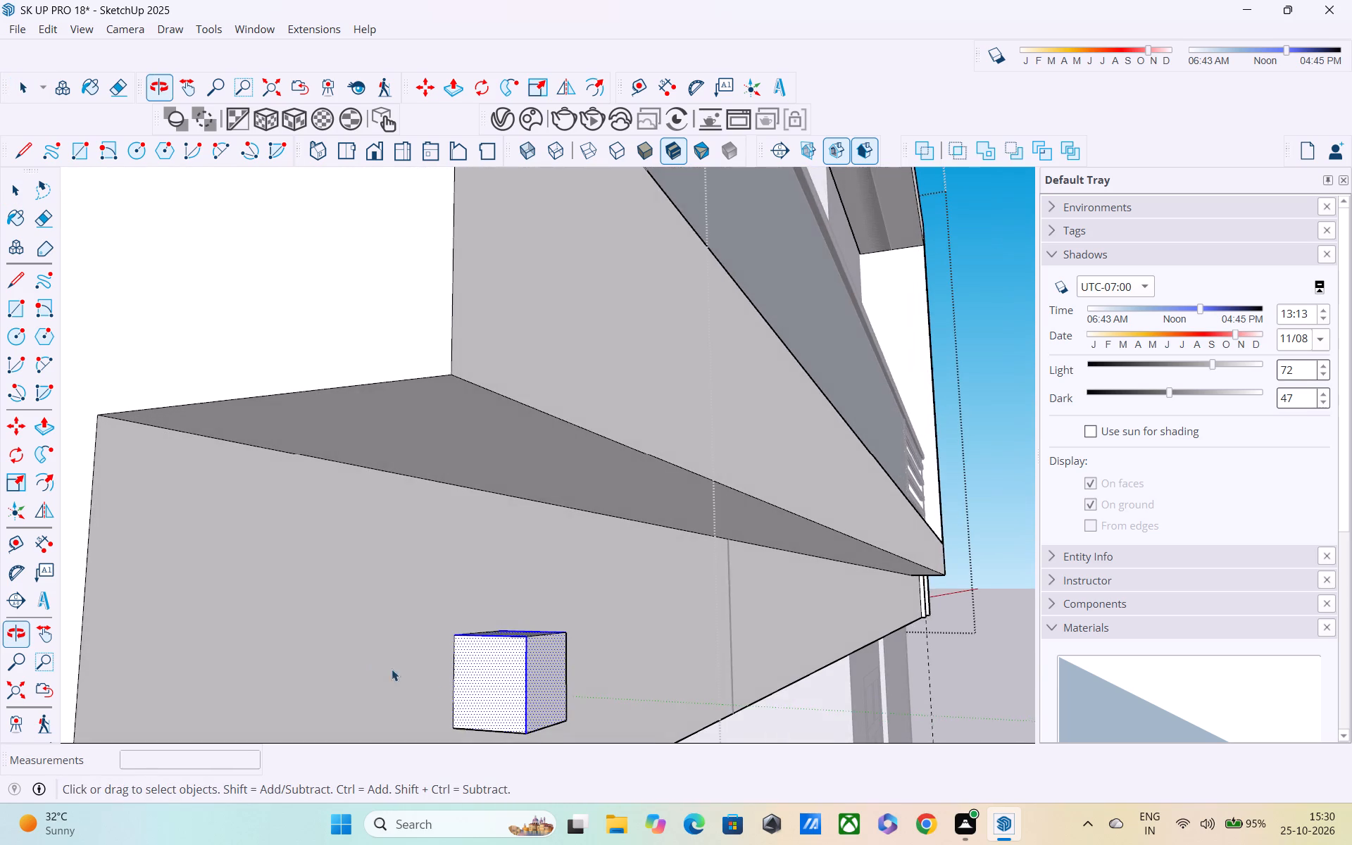
scroll(556, 694, "up", 2)
left_click(569, 656, "shift")
middle_click_drag(562, 668, 580, 507, "shift")
scroll(509, 558, "up", 3)
left_click(505, 565, "shift")
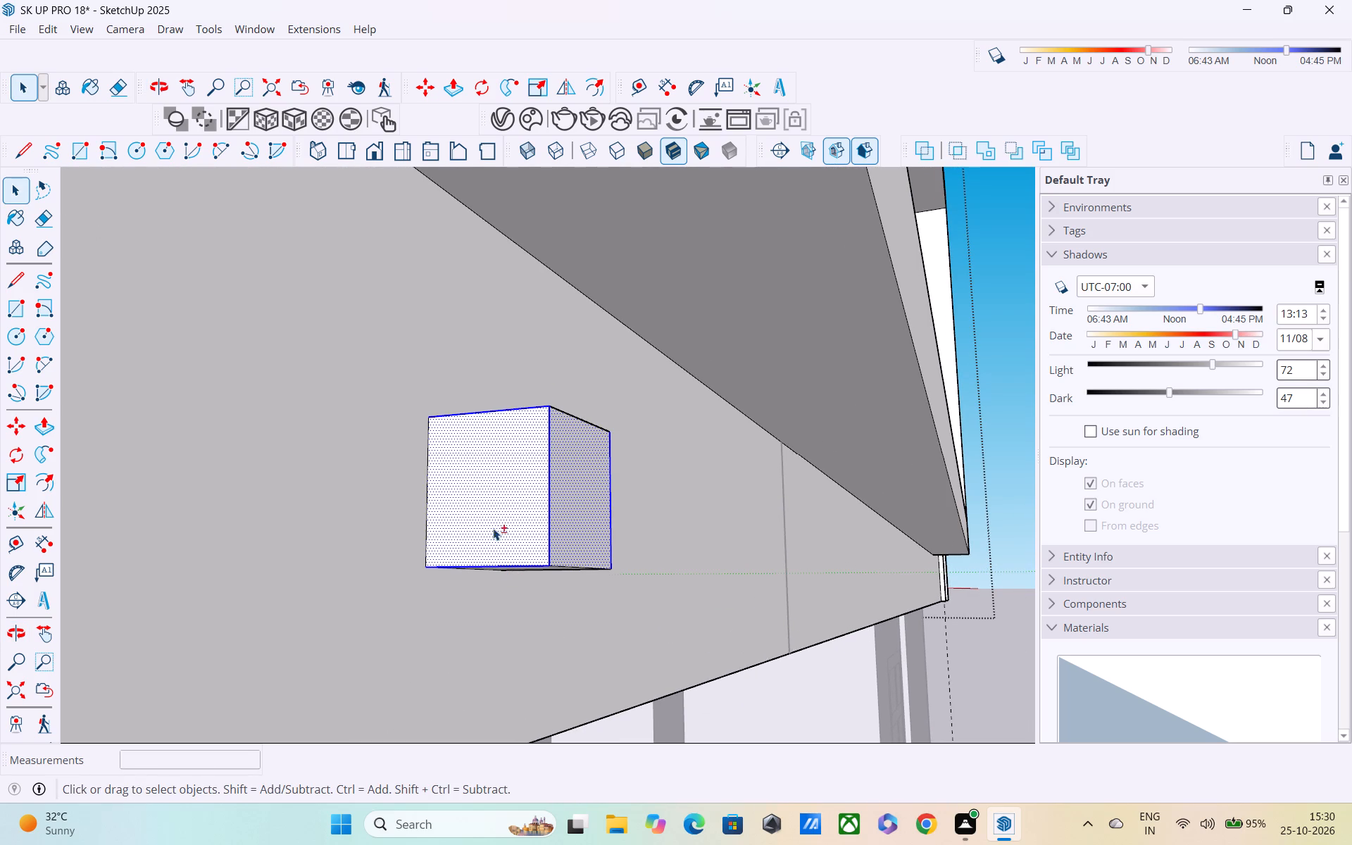
left_click(427, 467, "shift")
middle_click_drag(567, 580, 520, 525, "shift")
scroll(519, 524, "up", 1)
middle_click_drag(516, 511, 503, 403)
scroll(503, 403, "up", 3)
left_click(508, 464, "shift")
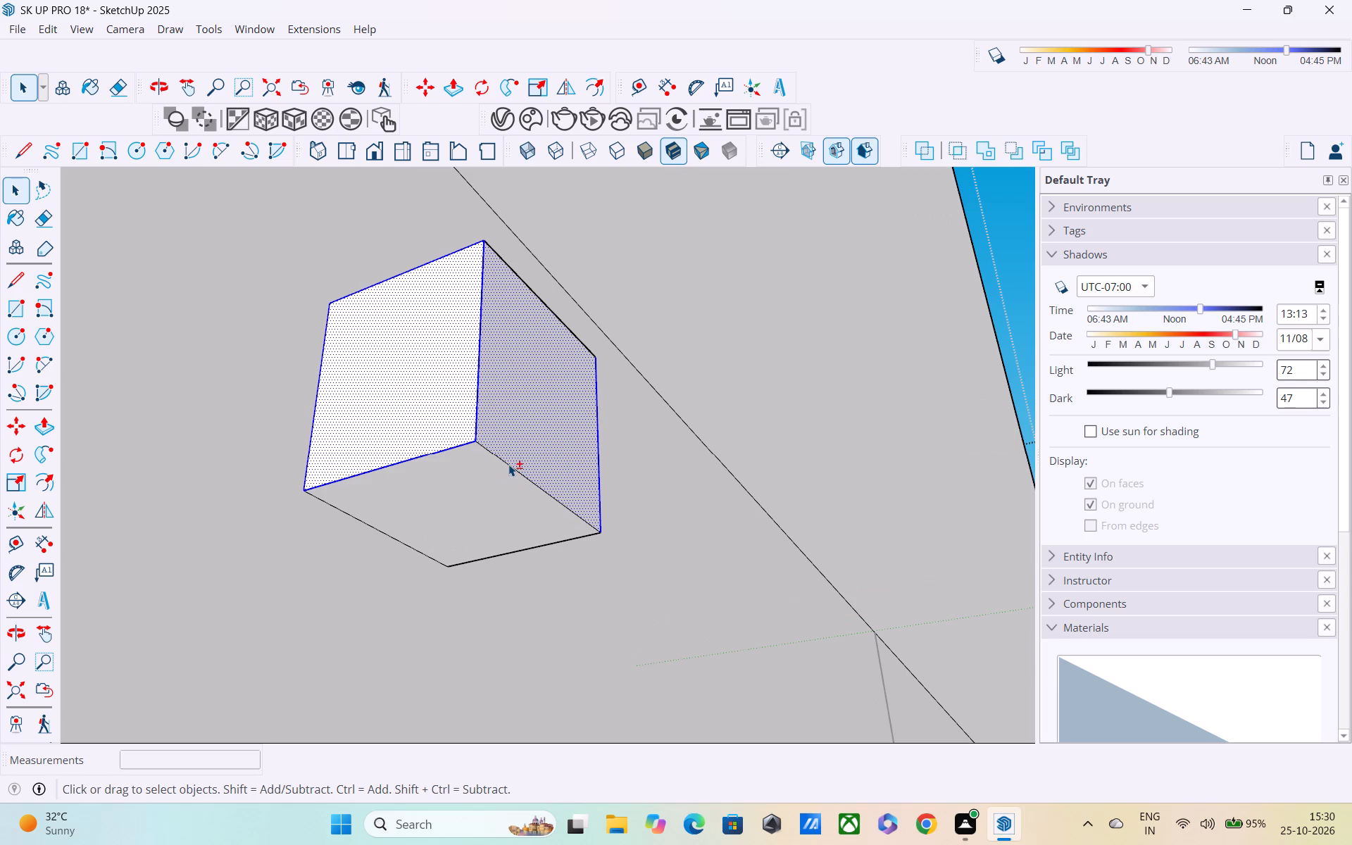
left_click(532, 549, "shift")
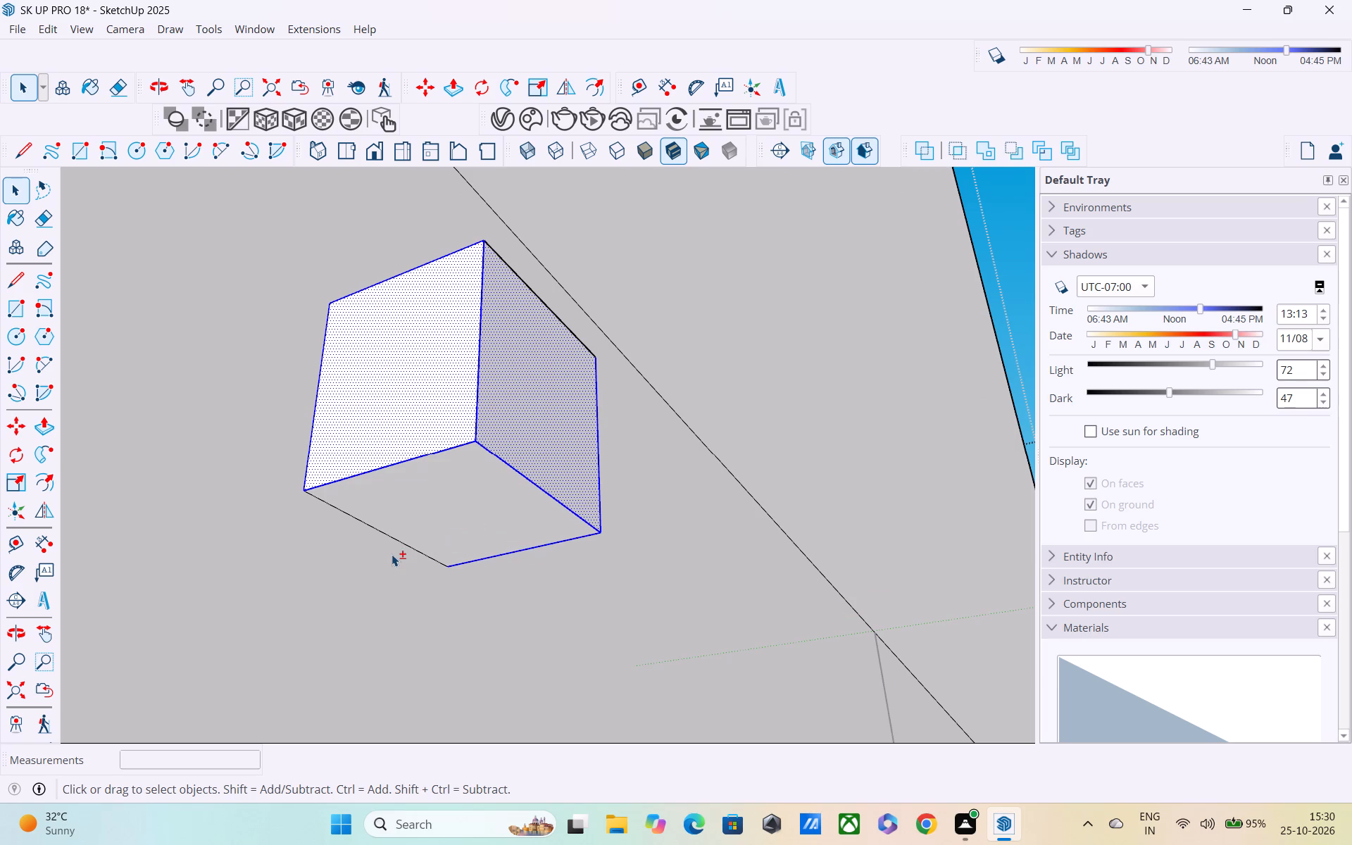
left_click(390, 537, "shift")
left_click(423, 505, "shift")
middle_click_drag(429, 512, 430, 571)
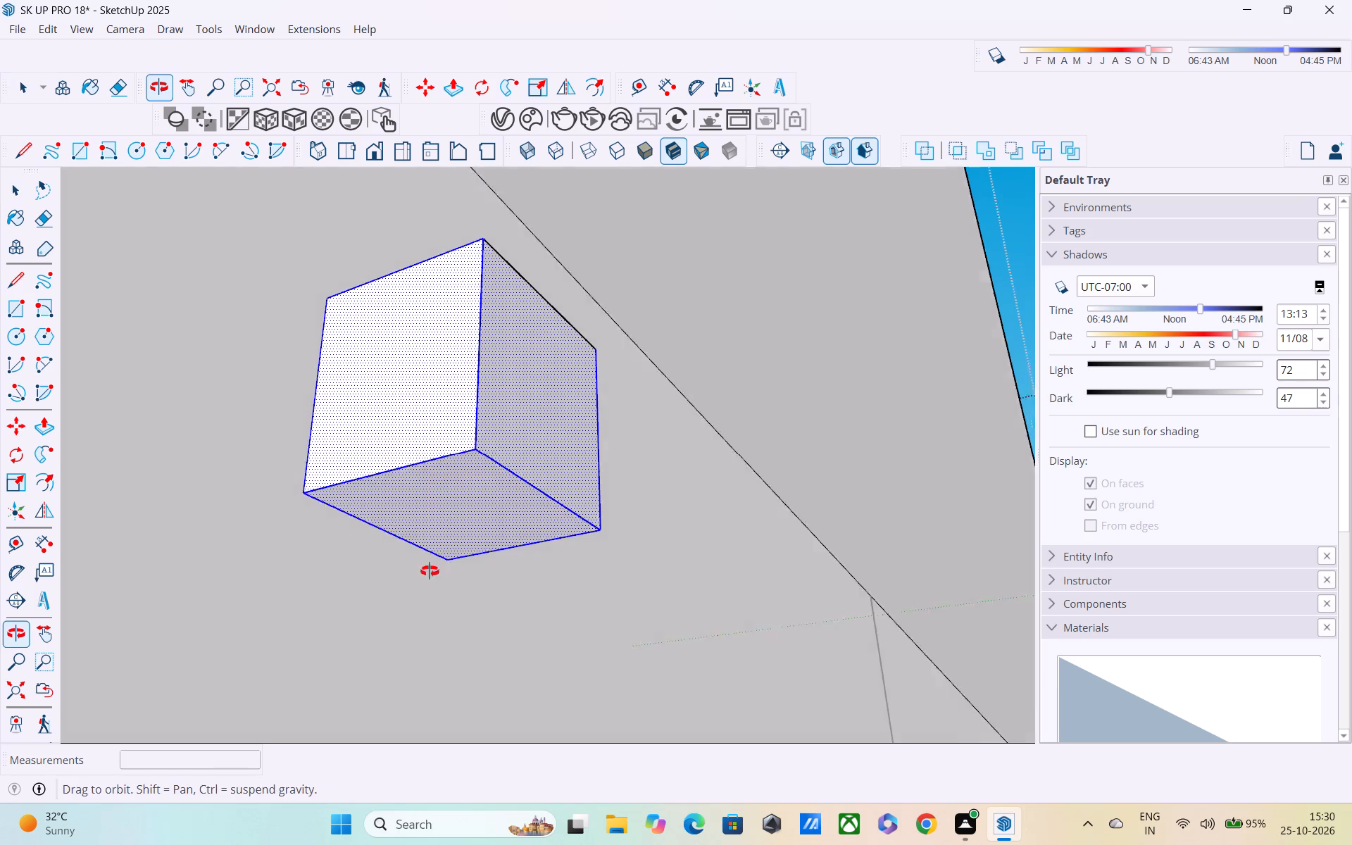
Add the block's top rear edges to the selection, keeping the surrounding fascia face out of it.
middle_click_drag(430, 571, 396, 839)
middle_click_drag(425, 619, 556, 844, "shift")
middle_click_drag(568, 822, 531, 739, "shift")
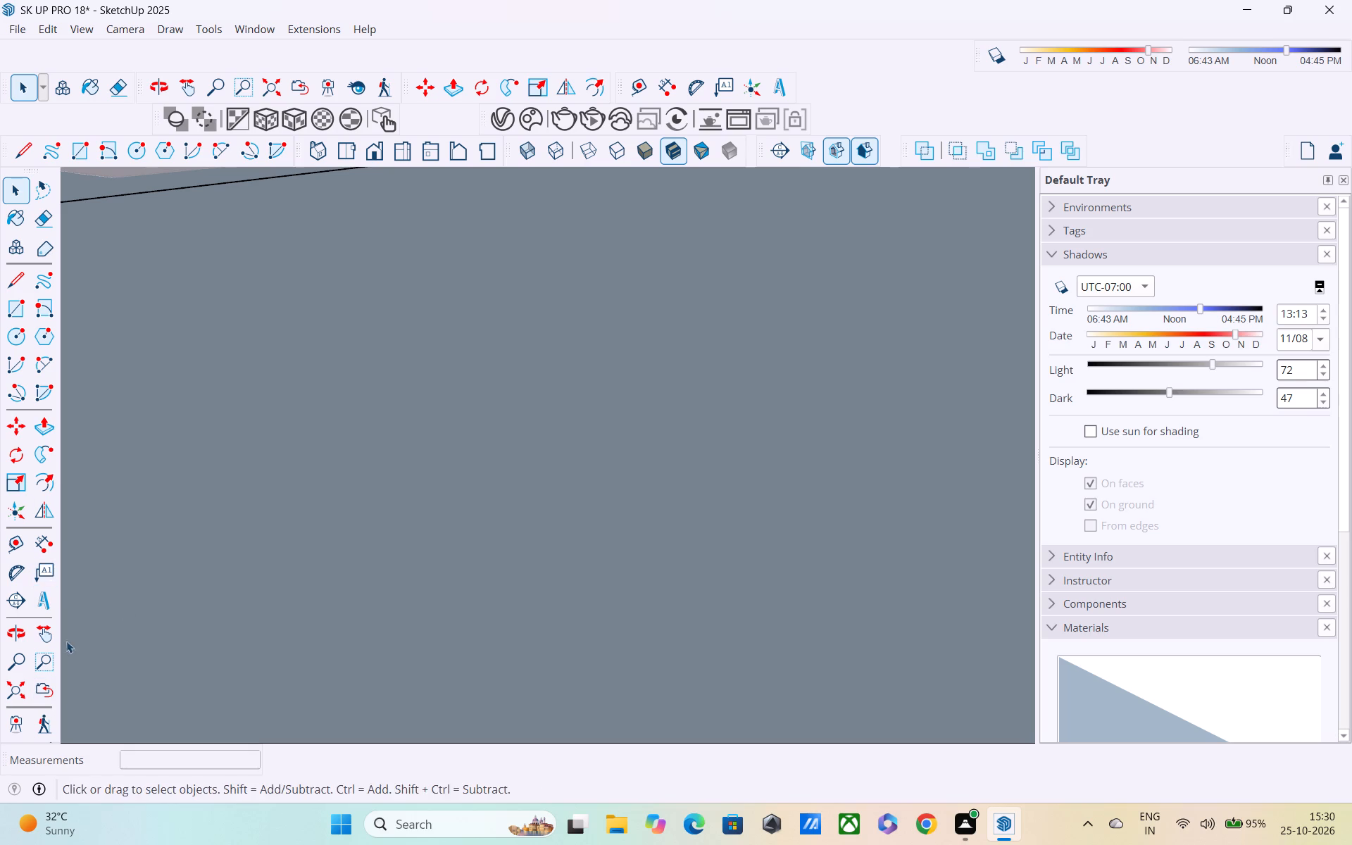
left_click(13, 686)
scroll(472, 146, "up", 2)
scroll(451, 204, "down", 1)
scroll(389, 253, "up", 1)
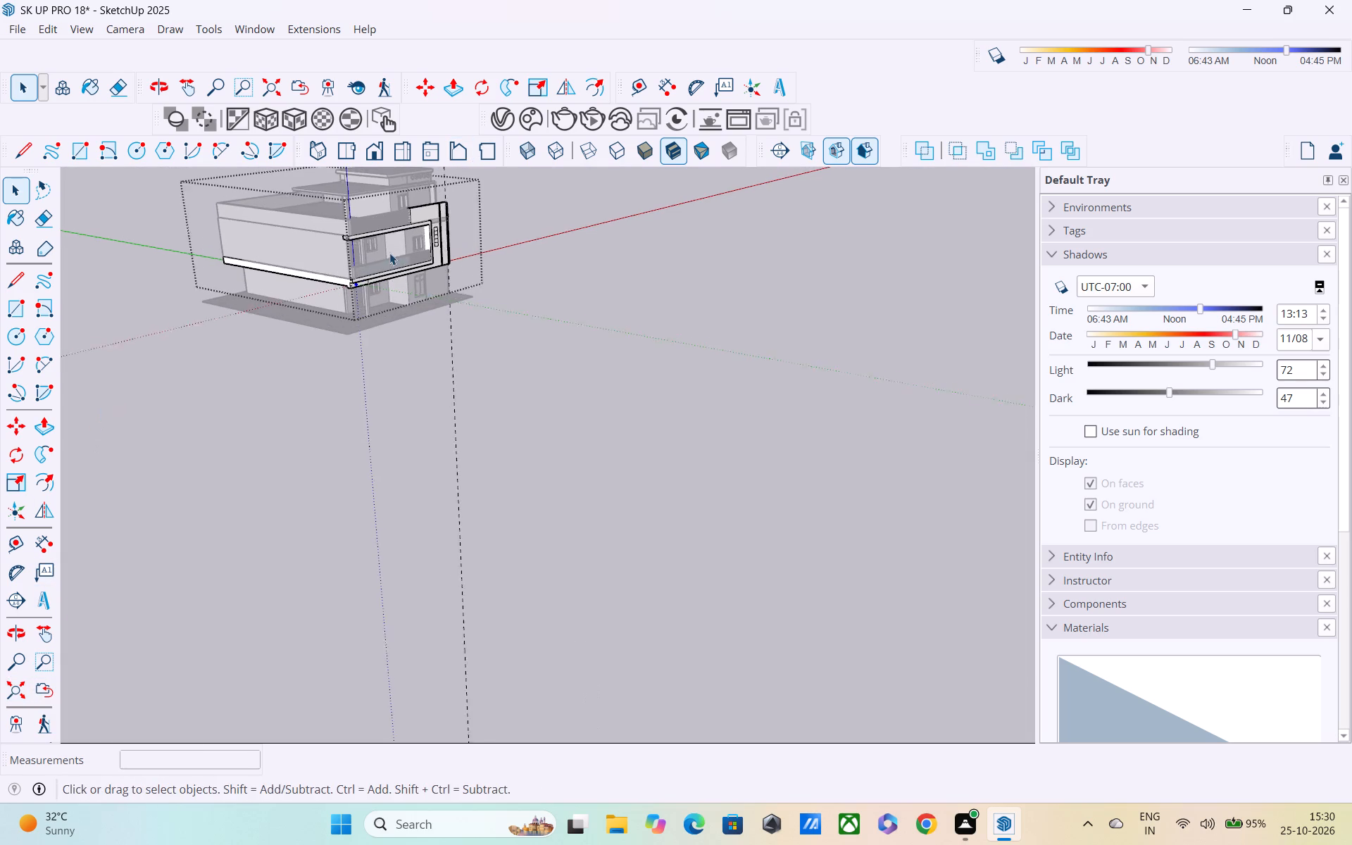
scroll(389, 253, "up", 1)
middle_click_drag(362, 256, 362, 238)
scroll(468, 306, "up", 3)
scroll(430, 243, "up", 5)
middle_click_drag(425, 230, 442, 289)
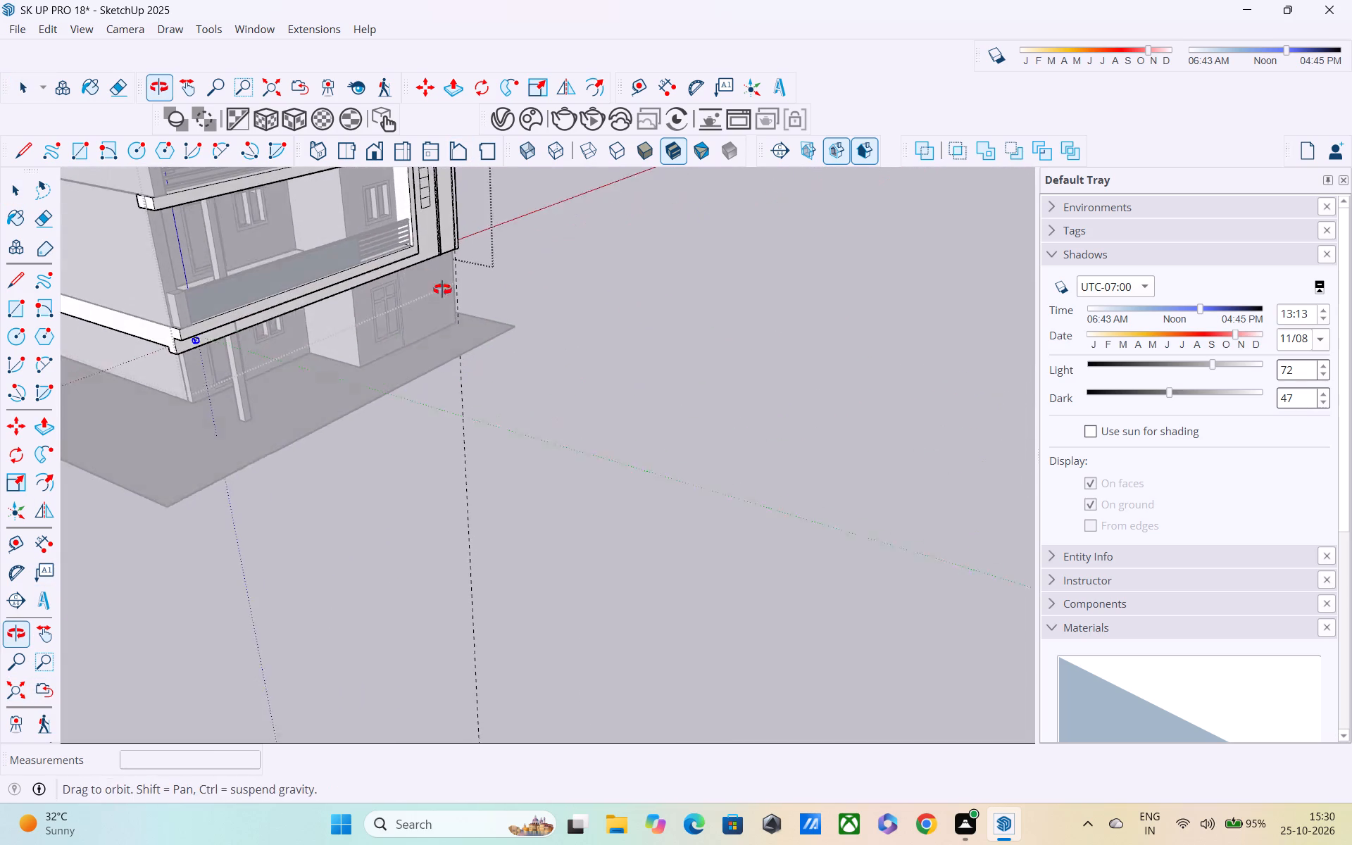
middle_click_drag(442, 289, 449, 305)
scroll(444, 290, "down", 1, "shift")
middle_click_drag(444, 290, 460, 434, "shift")
scroll(460, 434, "up", 1, "shift")
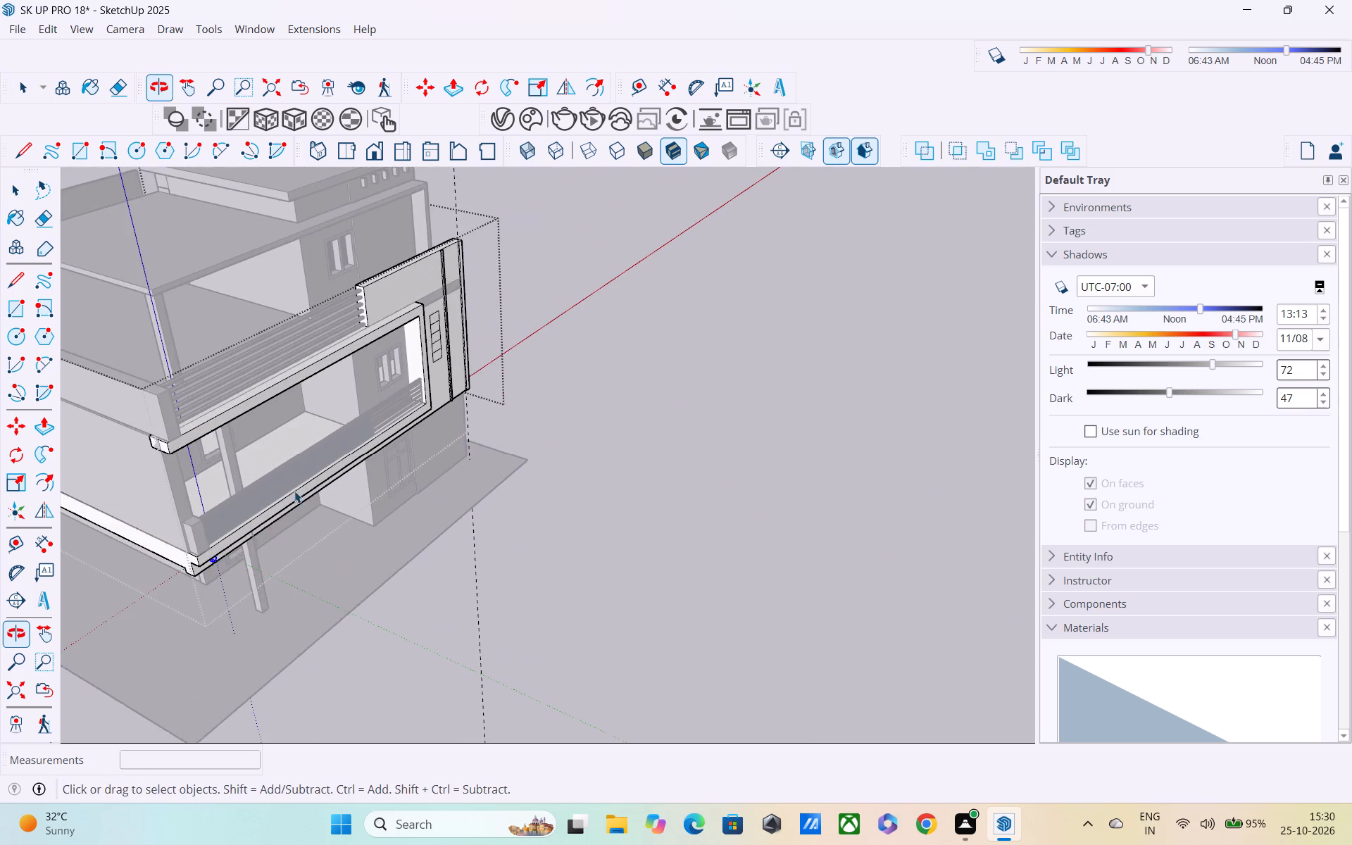
scroll(263, 524, "up", 3)
middle_click_drag(257, 529, 383, 458, "shift")
scroll(312, 513, "up", 5)
middle_click_drag(351, 484, 332, 348)
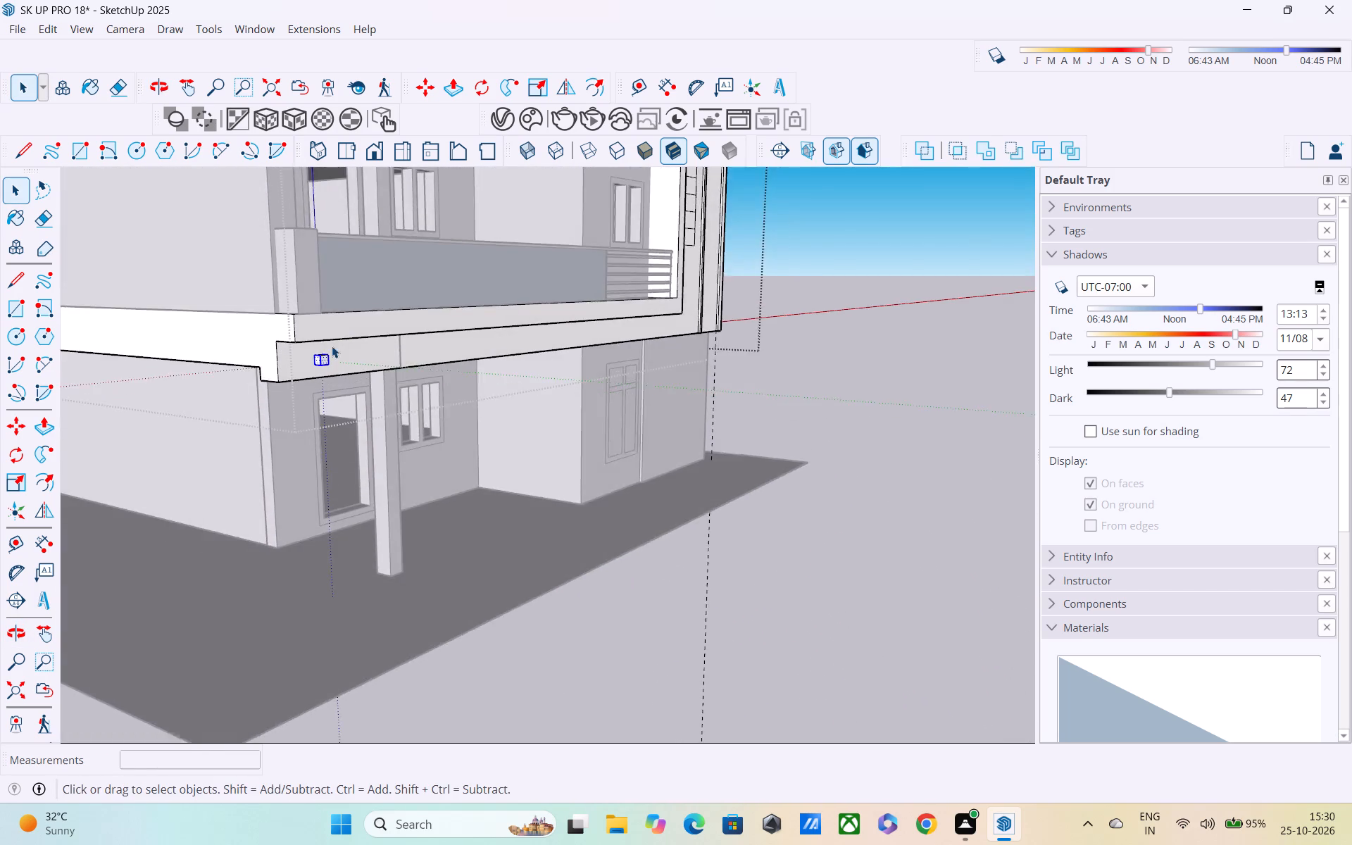
scroll(332, 344, "up", 14)
middle_click_drag(320, 346, 338, 382)
scroll(318, 375, "up", 5)
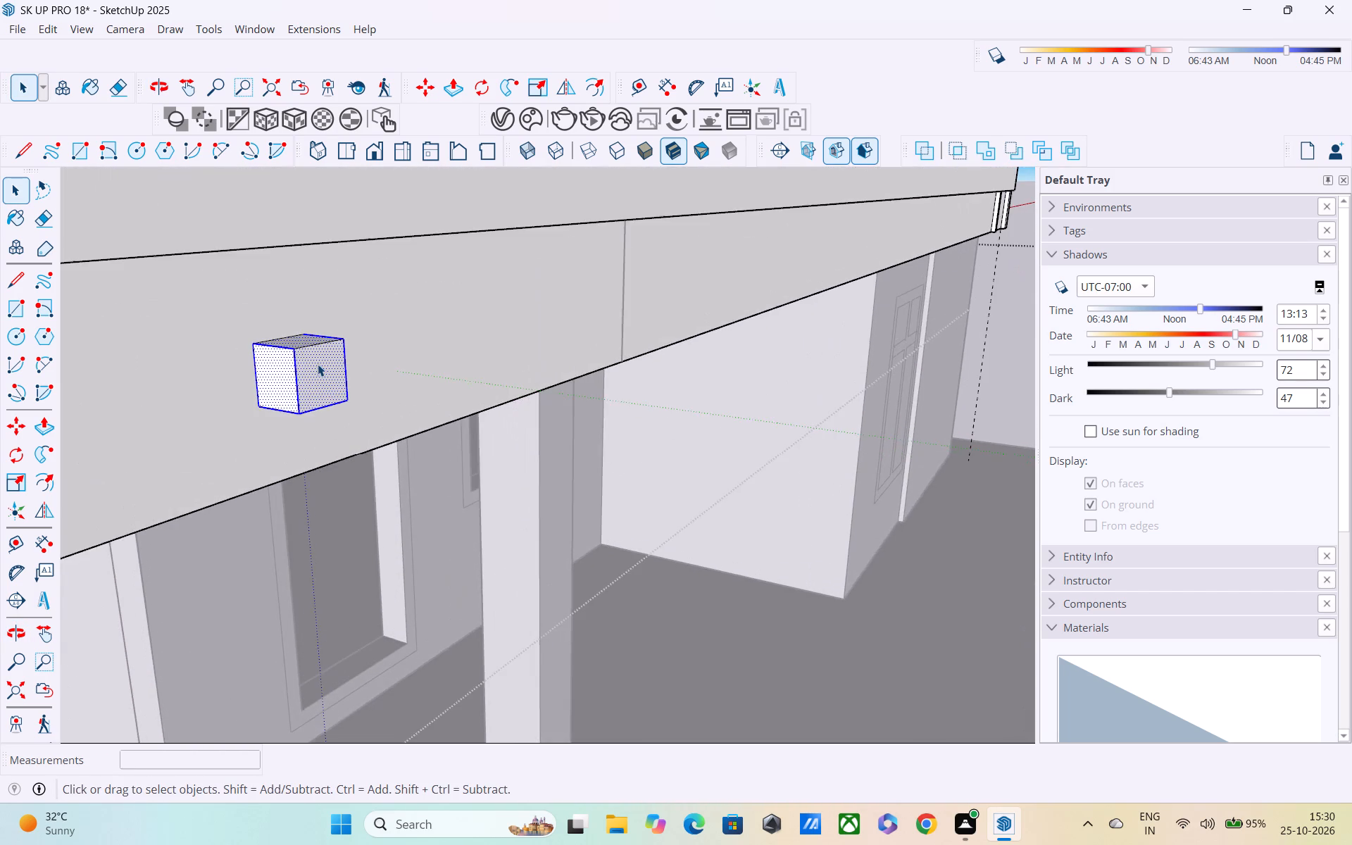
scroll(301, 341, "up", 3)
middle_click_drag(290, 337, 313, 385)
scroll(335, 453, "up", 1)
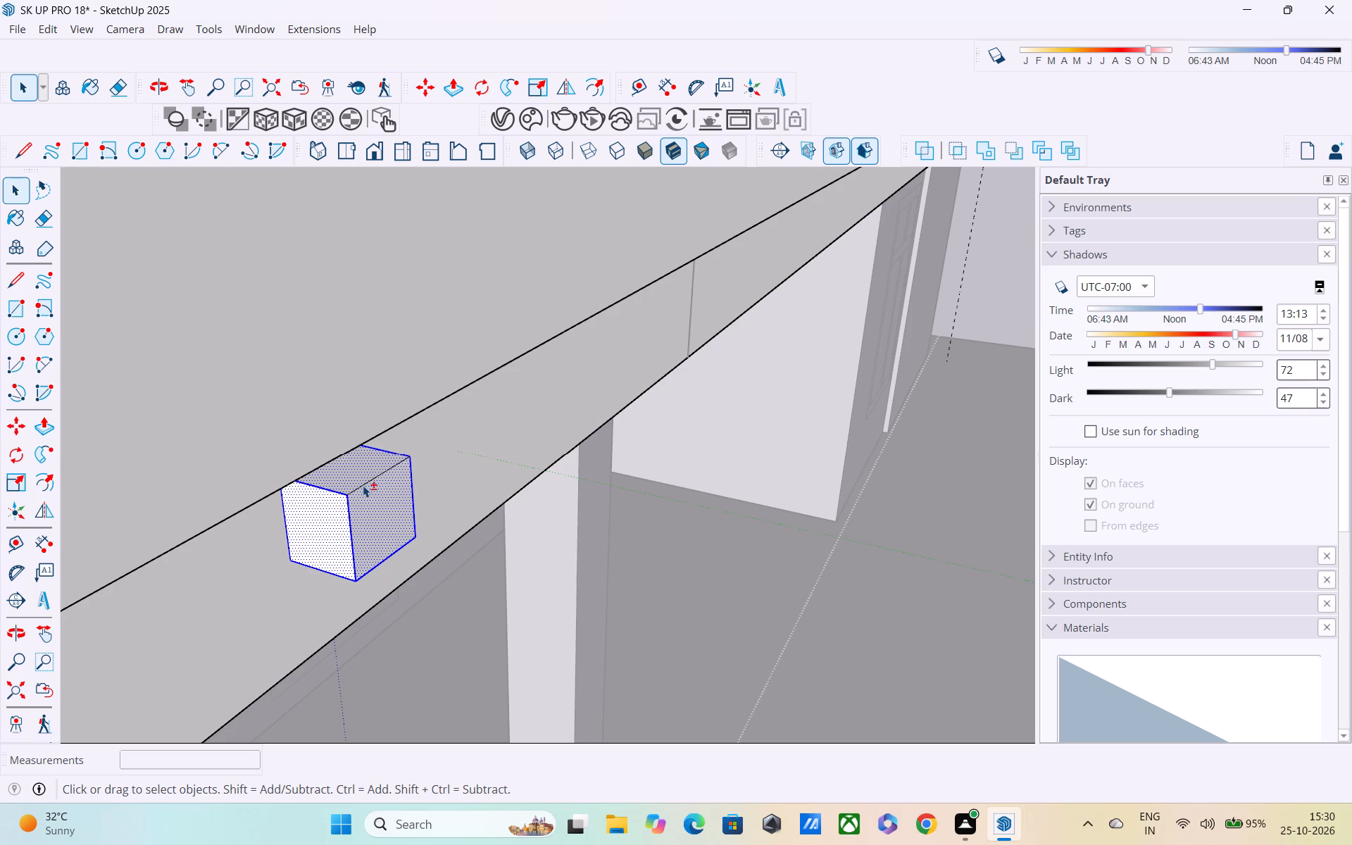
left_click(363, 485, "shift")
middle_click_drag(353, 475, 347, 432, "shift")
scroll(317, 377, "up", 5)
scroll(308, 361, "down", 1)
scroll(308, 361, "up", 3)
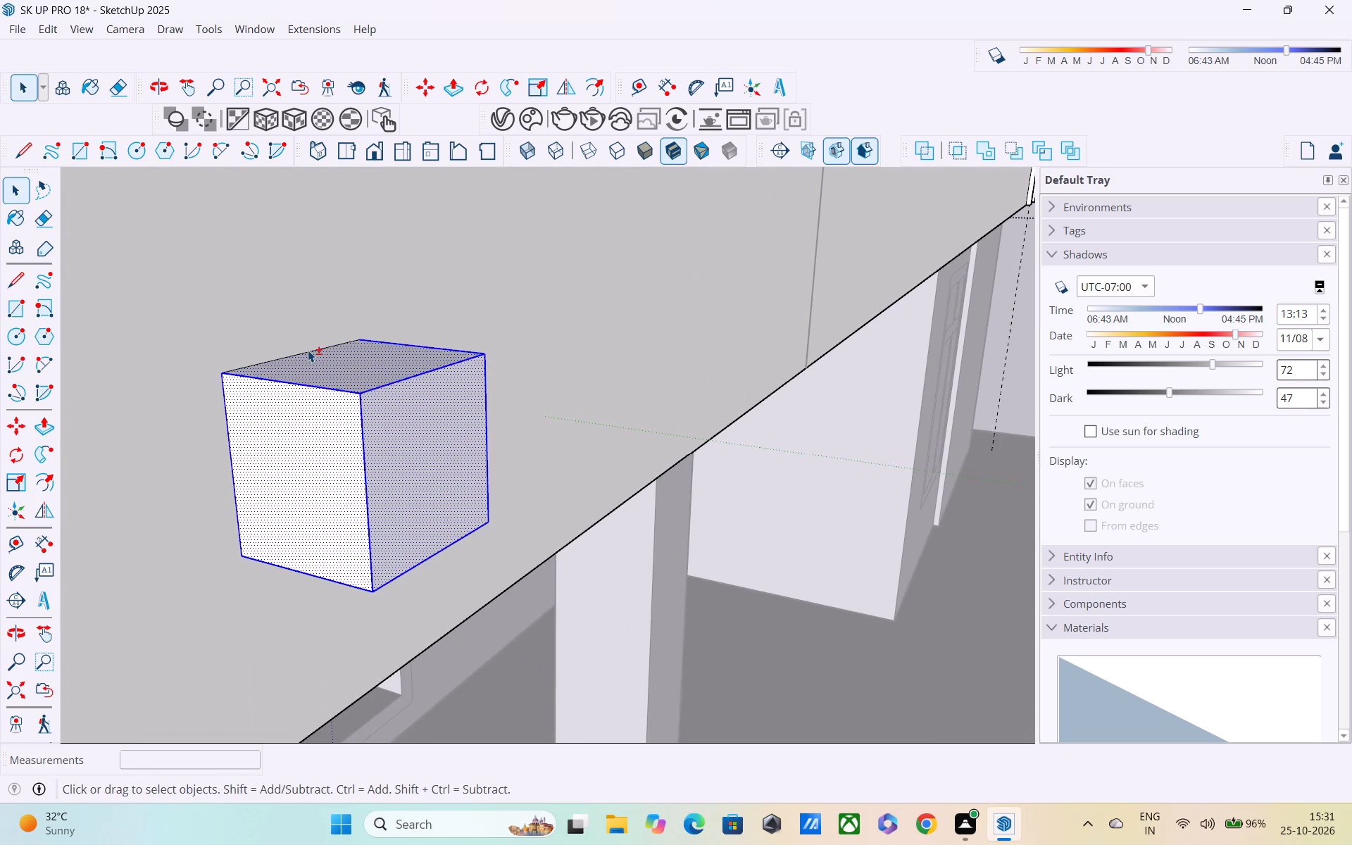
left_click(307, 349, "shift")
left_click(306, 355, "shift")
left_click(282, 321, "shift")
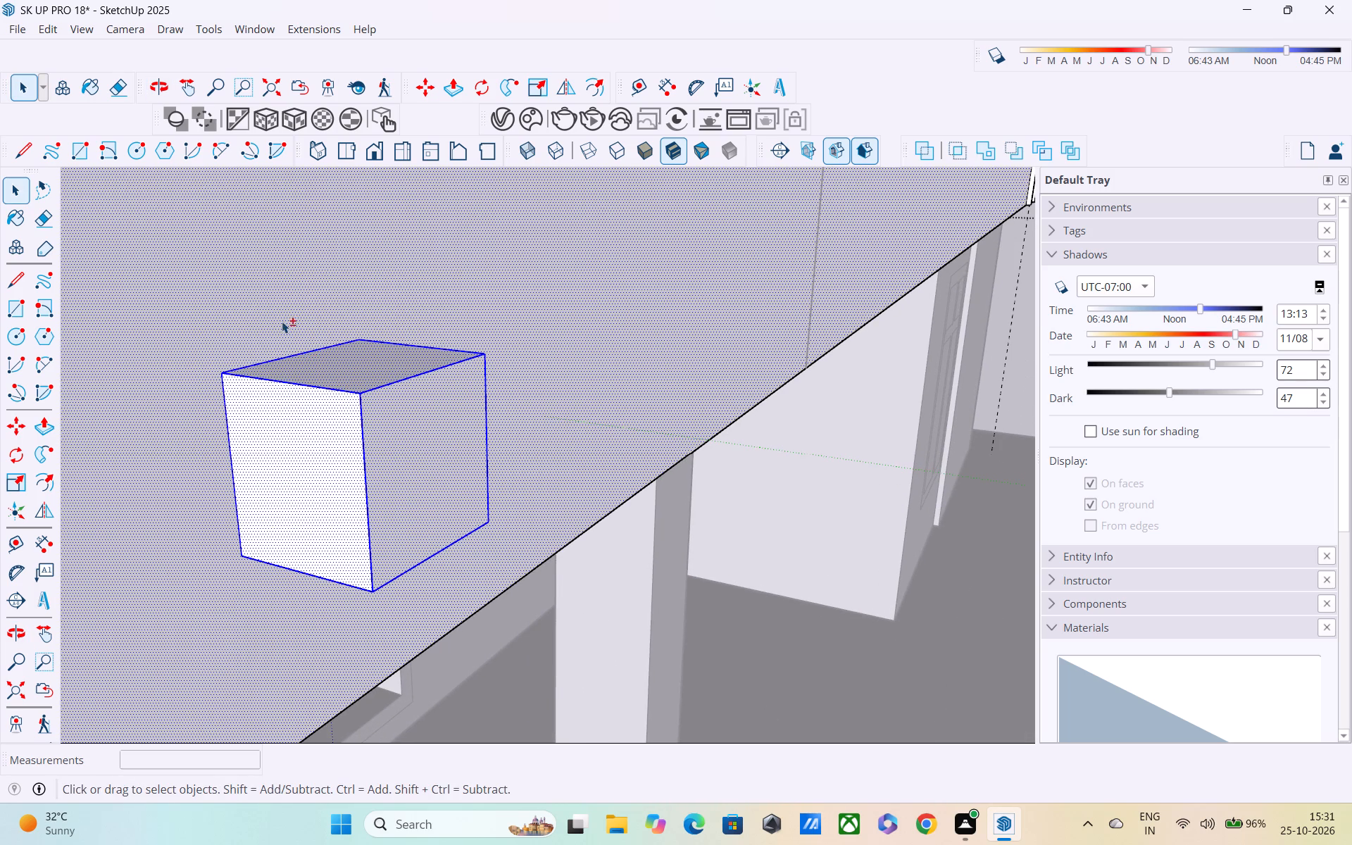
Add the block's opposite side face and its rear vertical edge to complete the block selection without the fascia face.
scroll(359, 465, "down", 2, "shift")
middle_click_drag(391, 435, 32, 332, "shift")
middle_click_drag(447, 486, 75, 509)
left_click(516, 493, "shift")
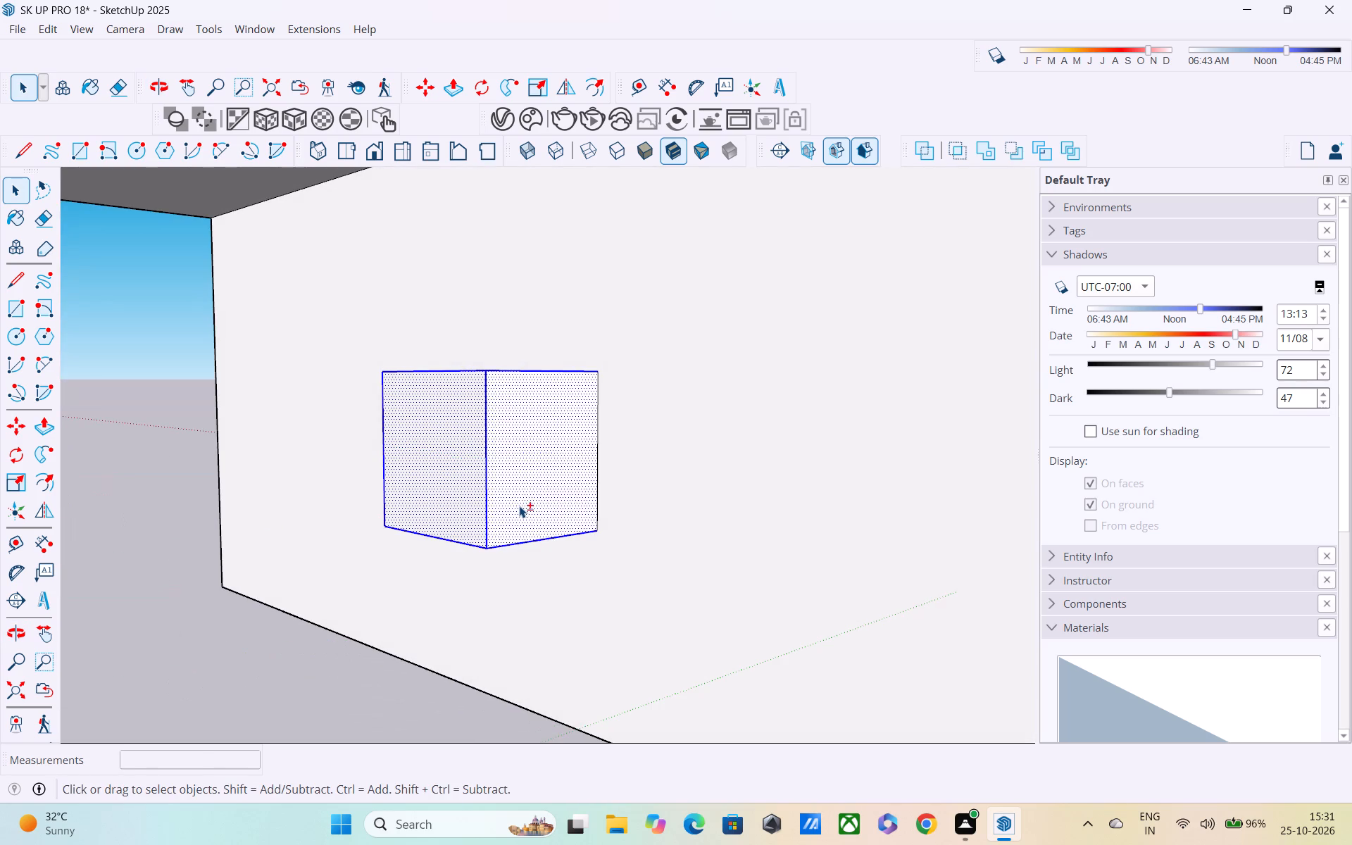
middle_click_drag(519, 501, 583, 275)
scroll(592, 281, "up", 1)
scroll(592, 542, "up", 3, "shift")
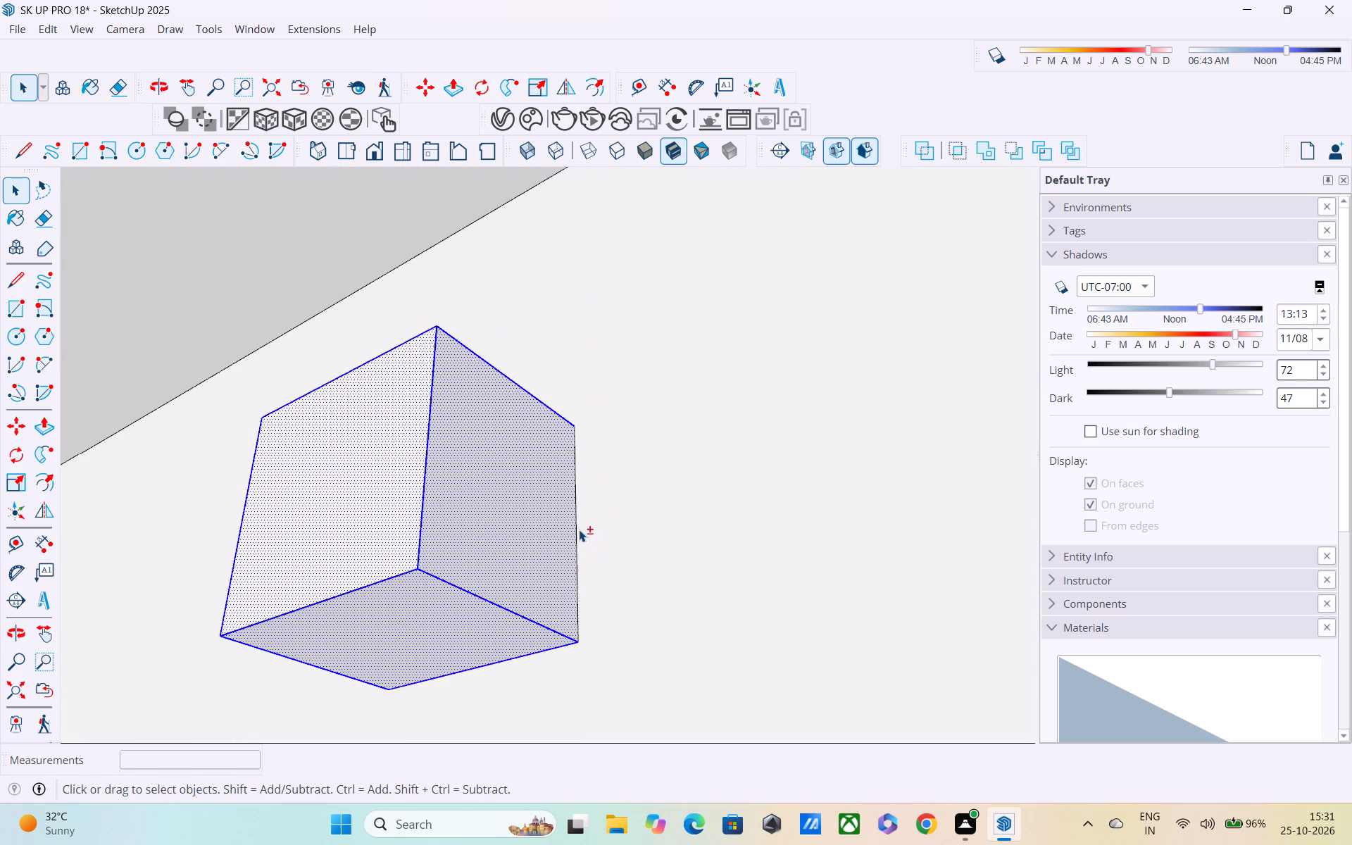
left_click(579, 530, "shift")
left_click(596, 544, "shift")
left_click(580, 525, "shift")
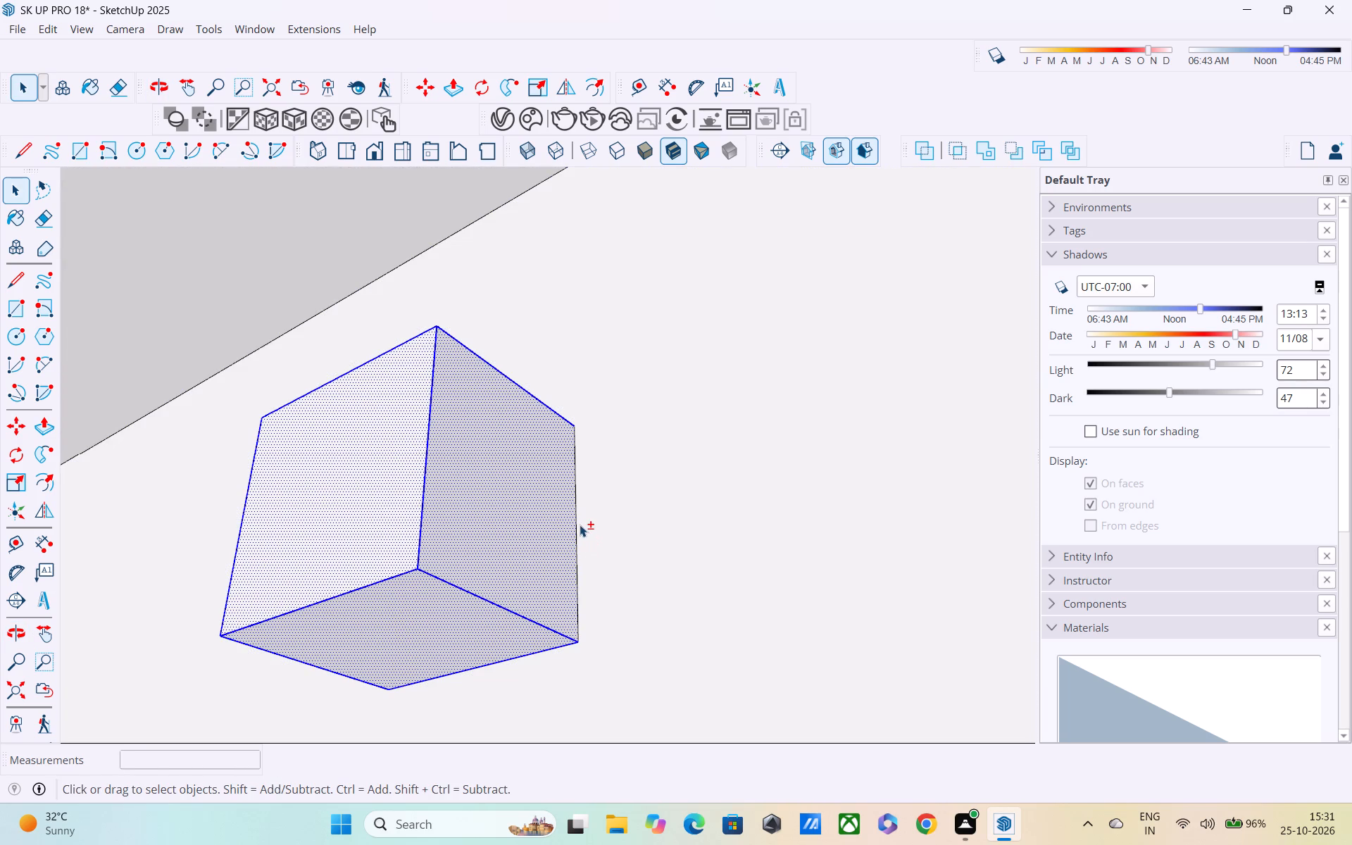
left_click(578, 528, "shift")
left_click(618, 545, "shift")
scroll(610, 538, "down", 4, "shift")
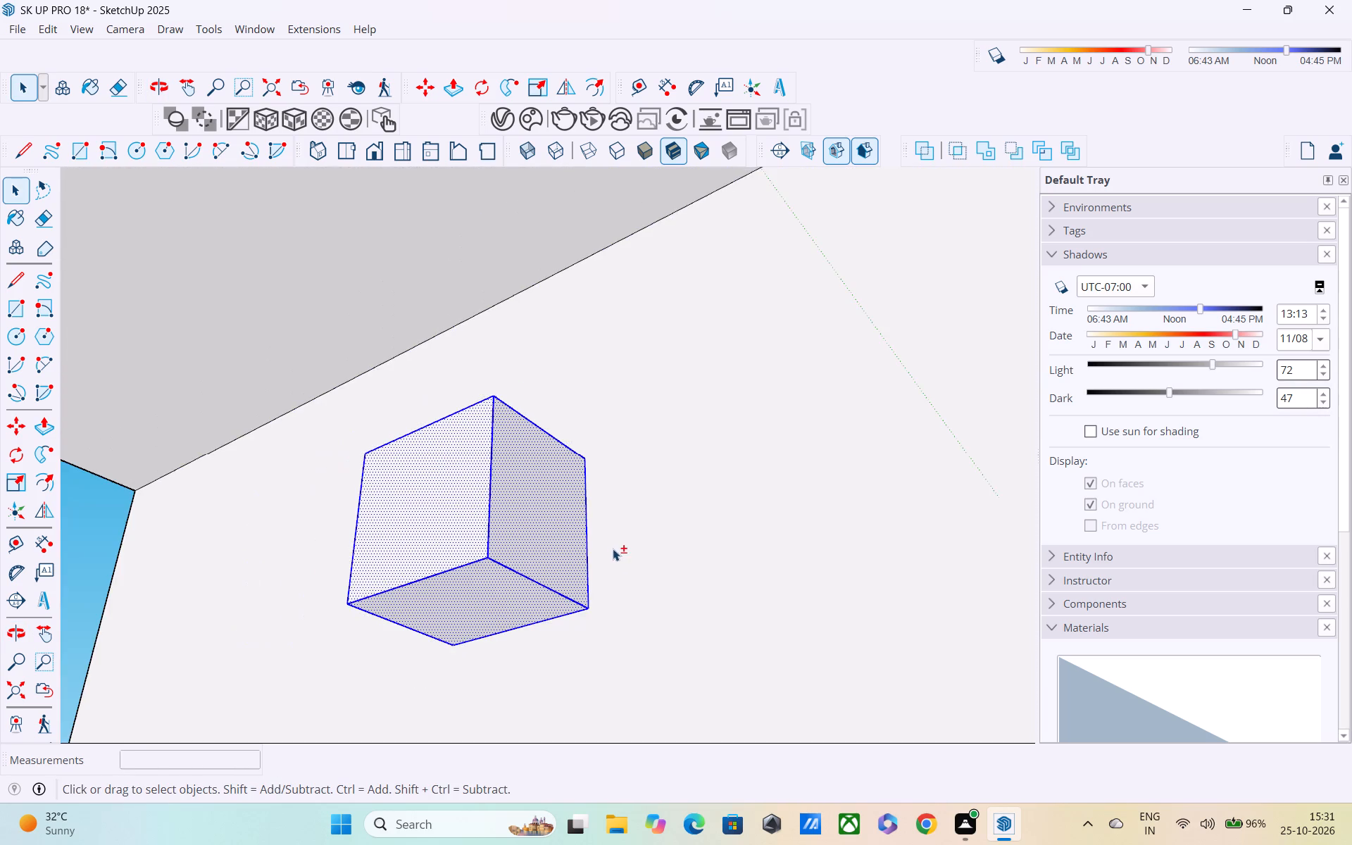
Copy the selected block about 2' 11" along the lower fascia and divide the distance by 2 to add a middle copy.
middle_click_drag(606, 579, 821, 550)
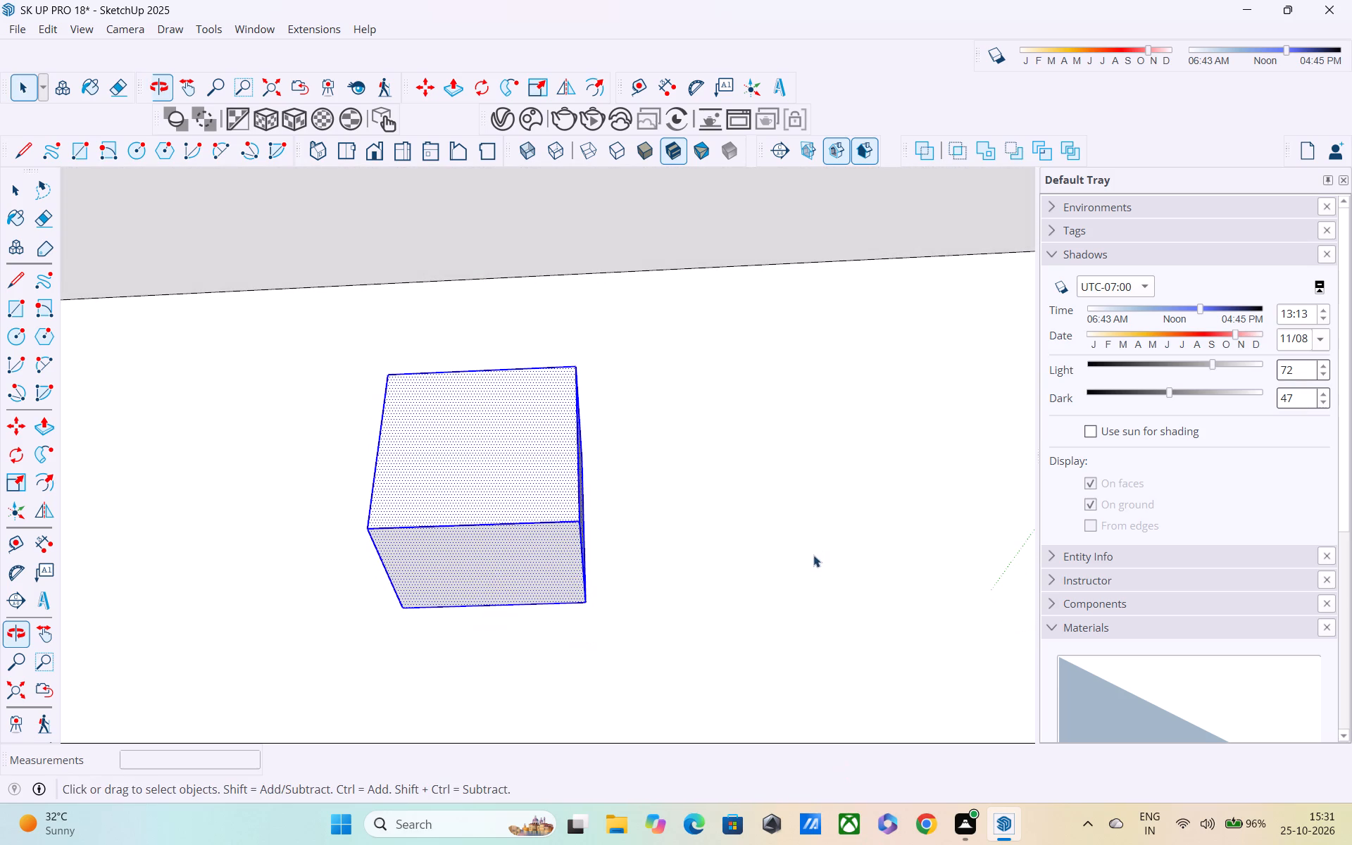
key("m")
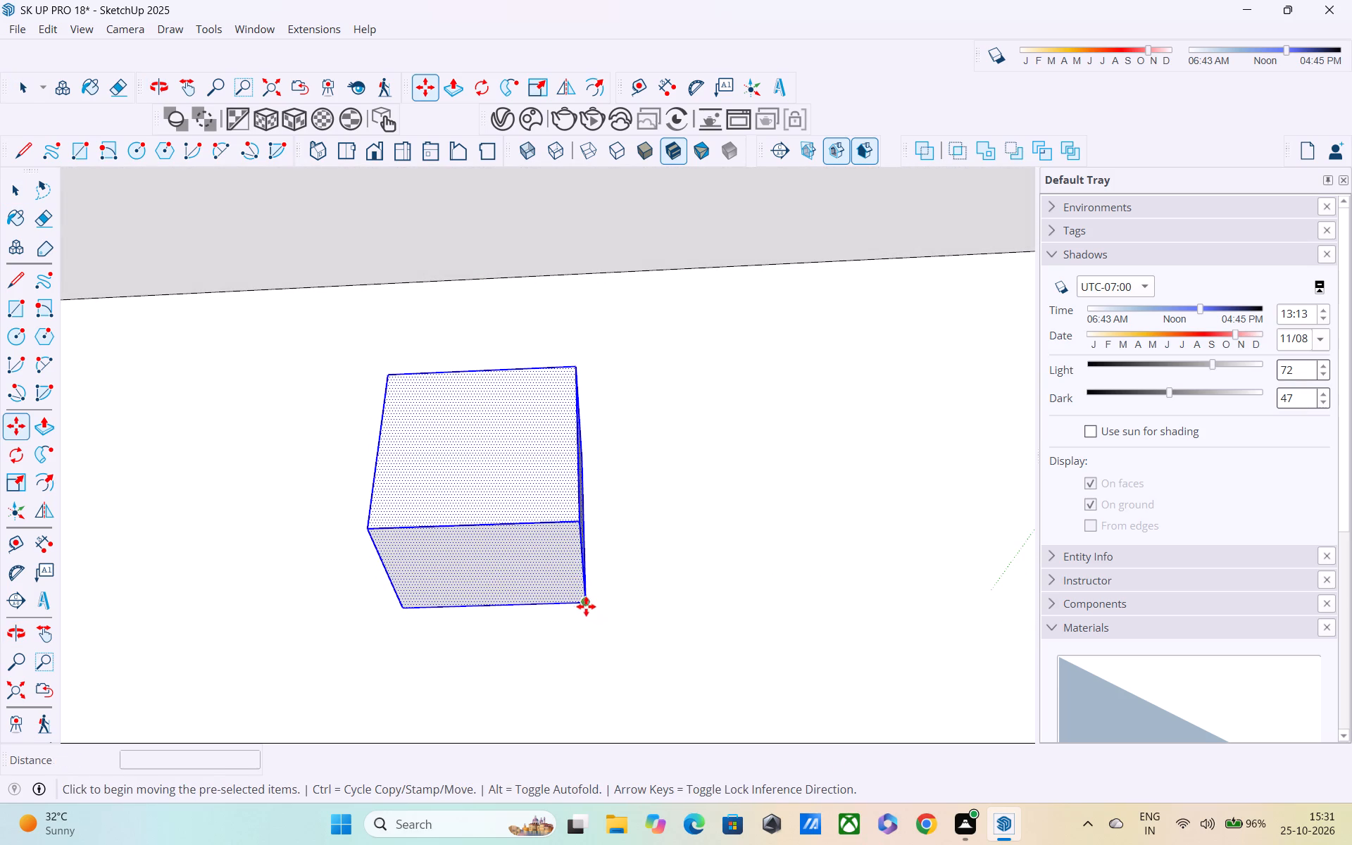
left_click(584, 606)
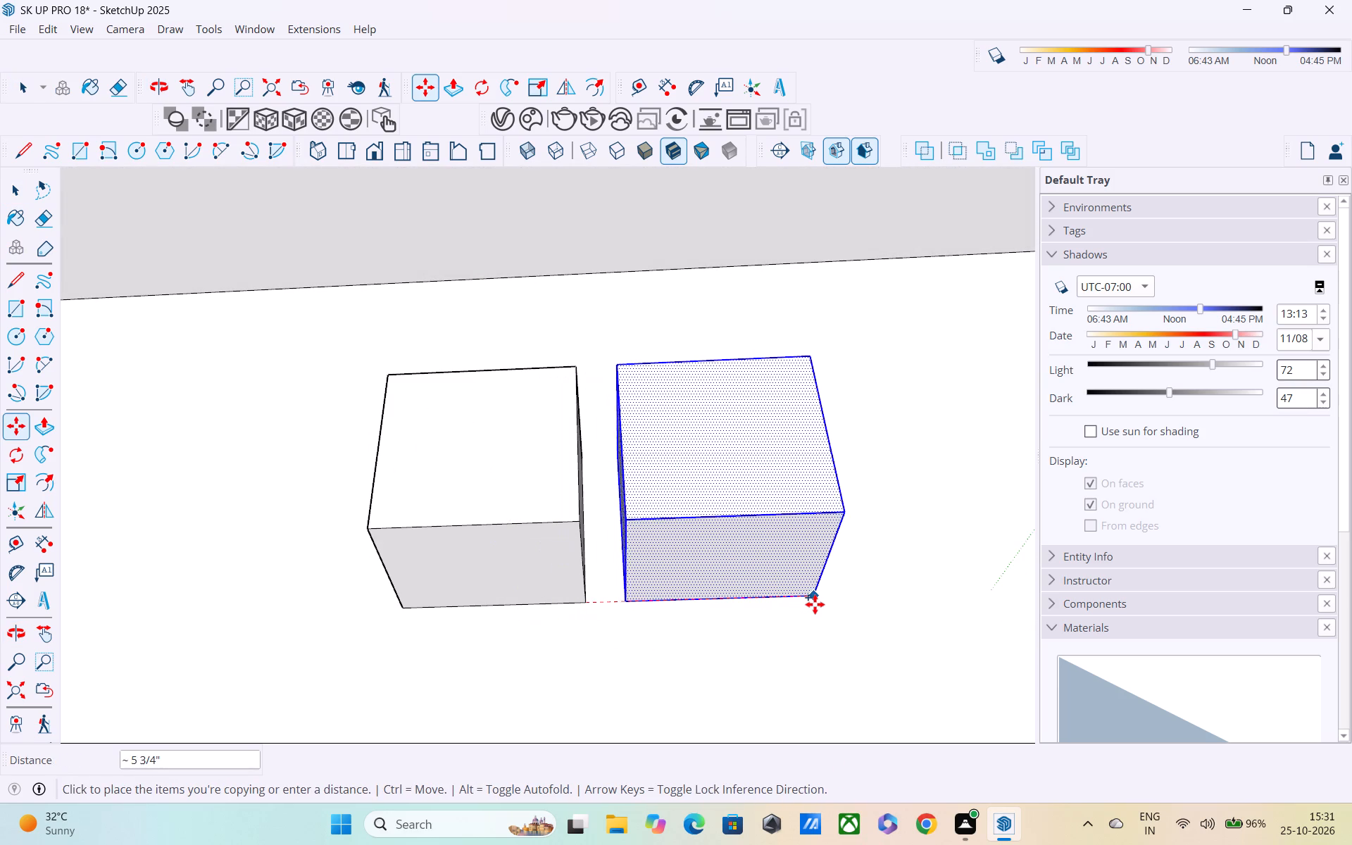
scroll(815, 603, "down", 1)
middle_click_drag(949, 597, 938, 597, "shift")
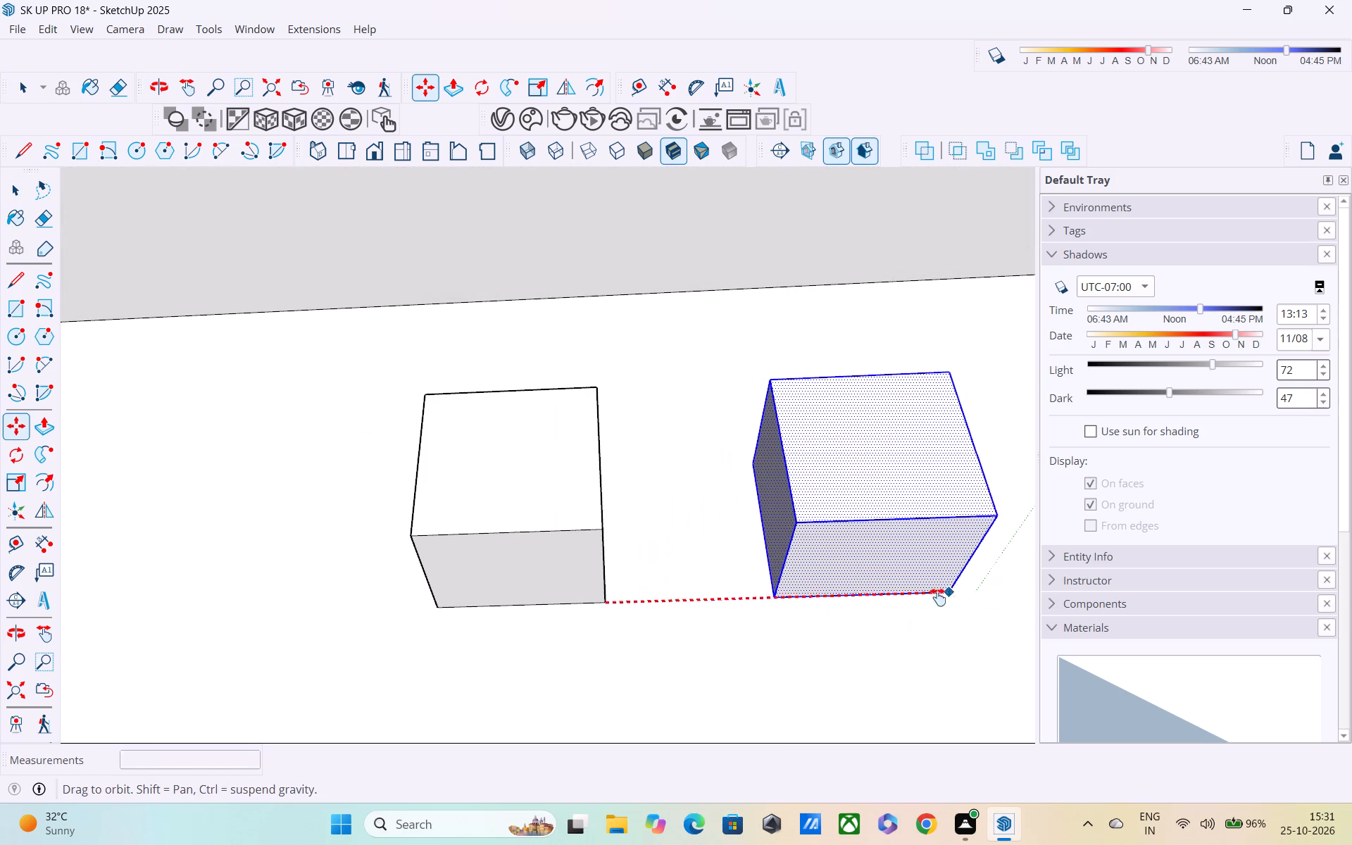
middle_click_drag(938, 597, 594, 606, "shift")
middle_click_drag(934, 610, 879, 581)
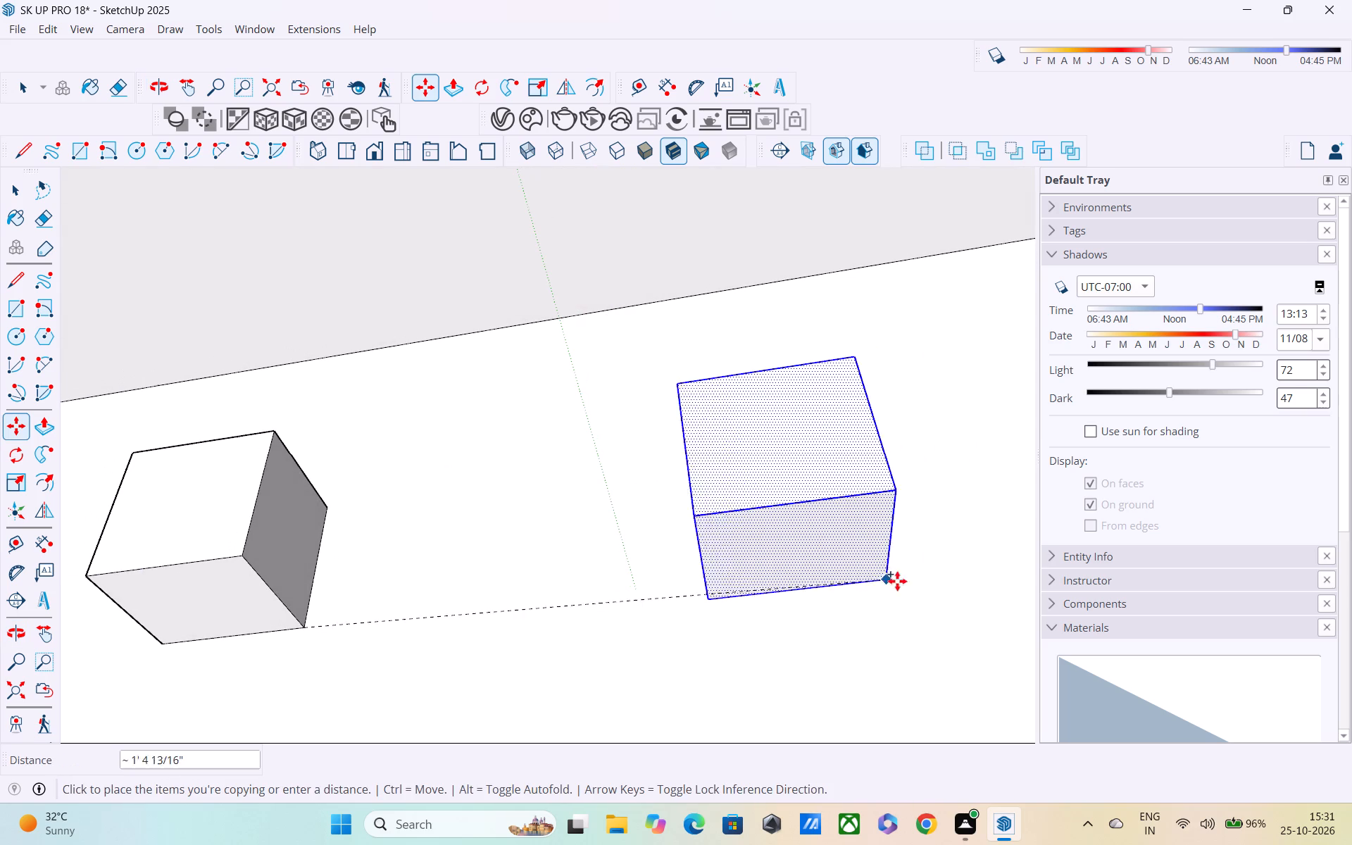
middle_click_drag(947, 546, 640, 565)
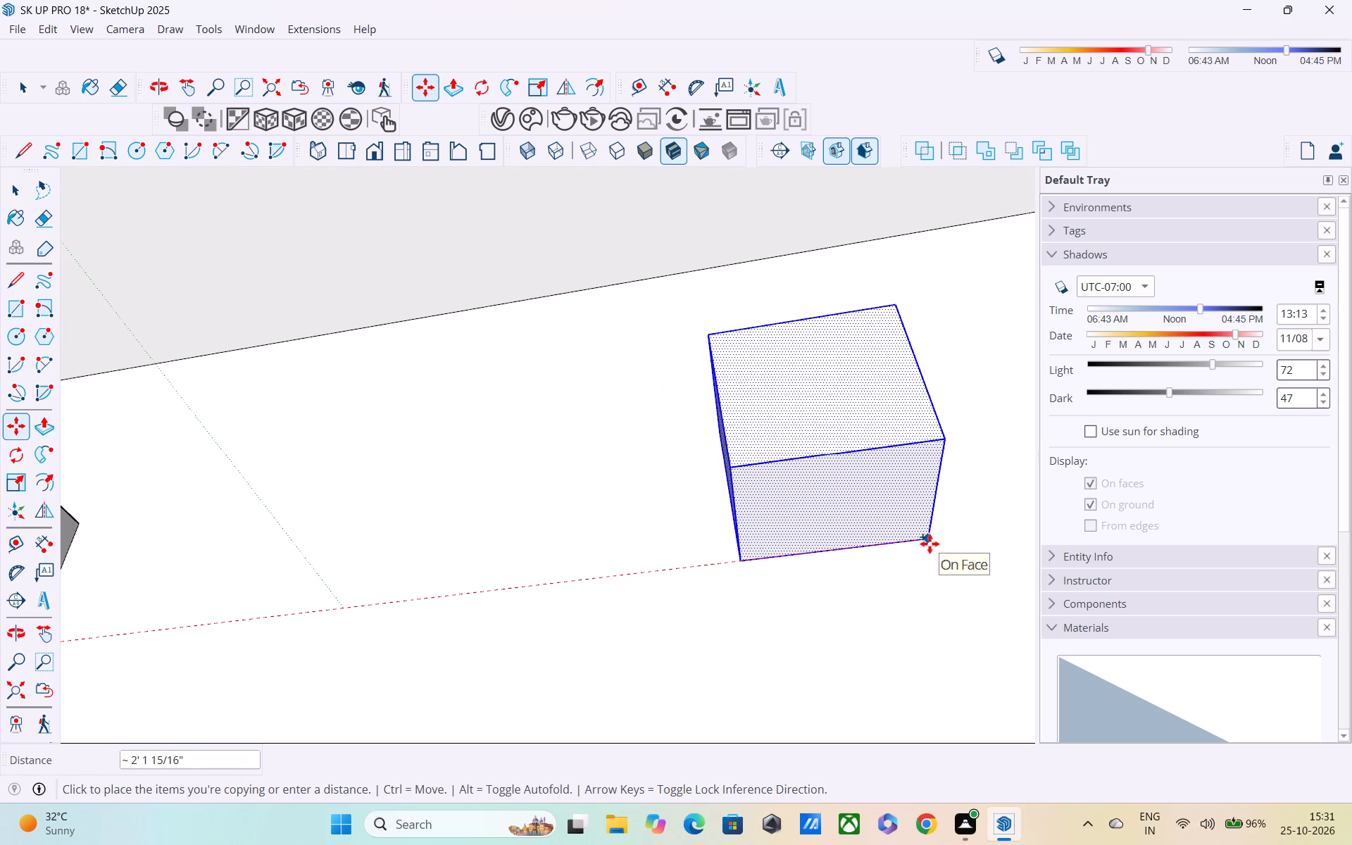
middle_click_drag(1025, 534, 1021, 534)
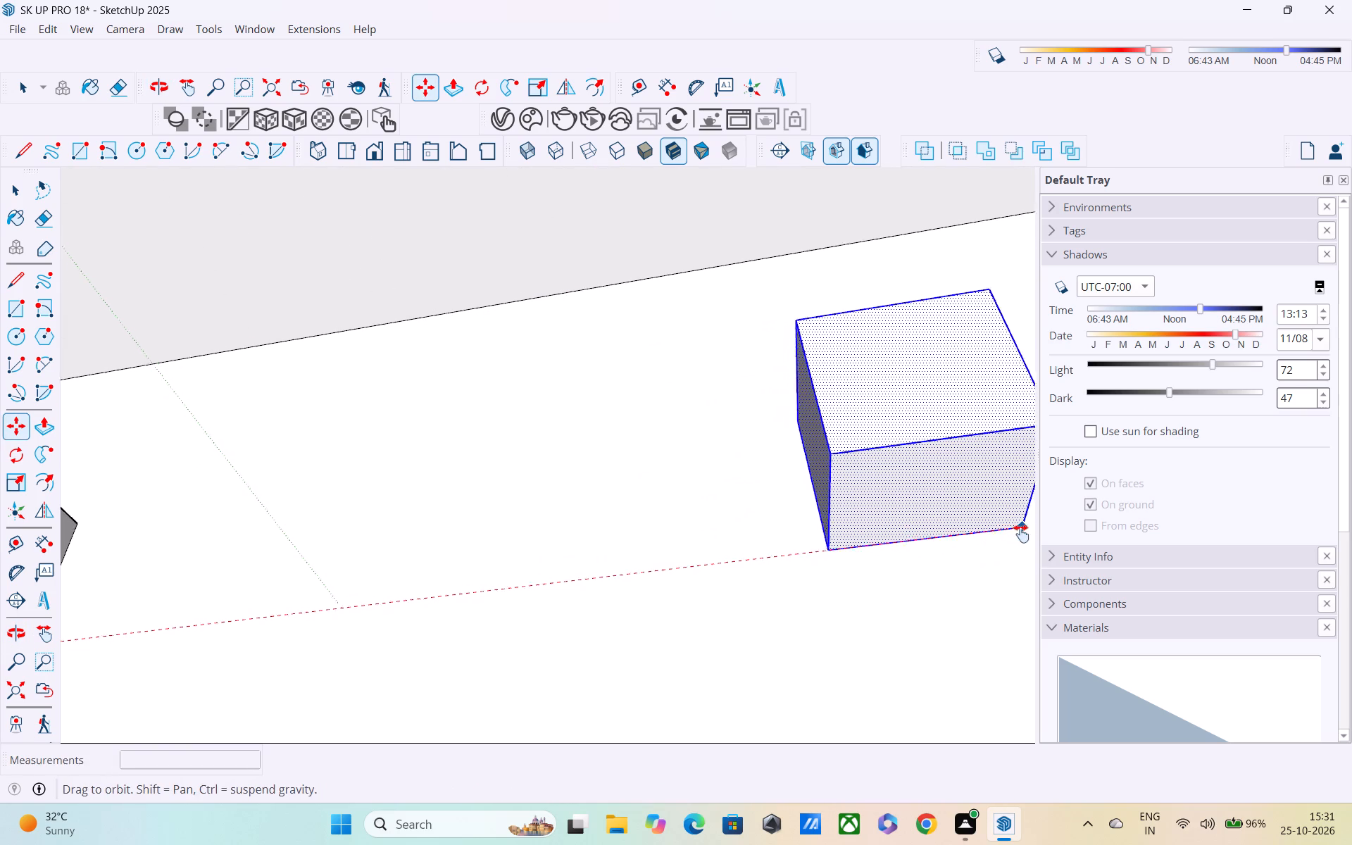
middle_click_drag(1021, 534, 839, 549)
scroll(838, 549, "down", 13)
middle_click_drag(847, 546, 872, 627)
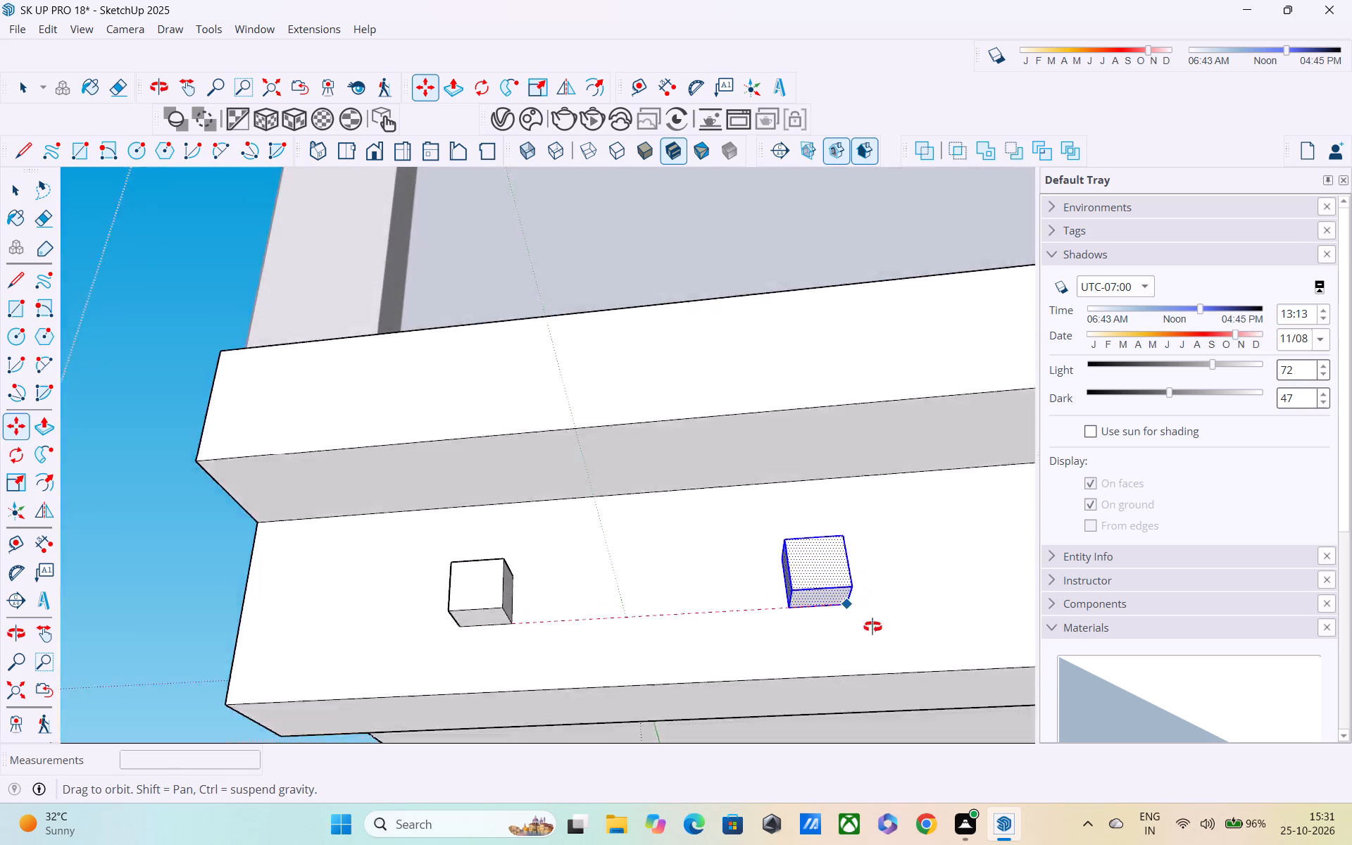
middle_click_drag(872, 627, 884, 668)
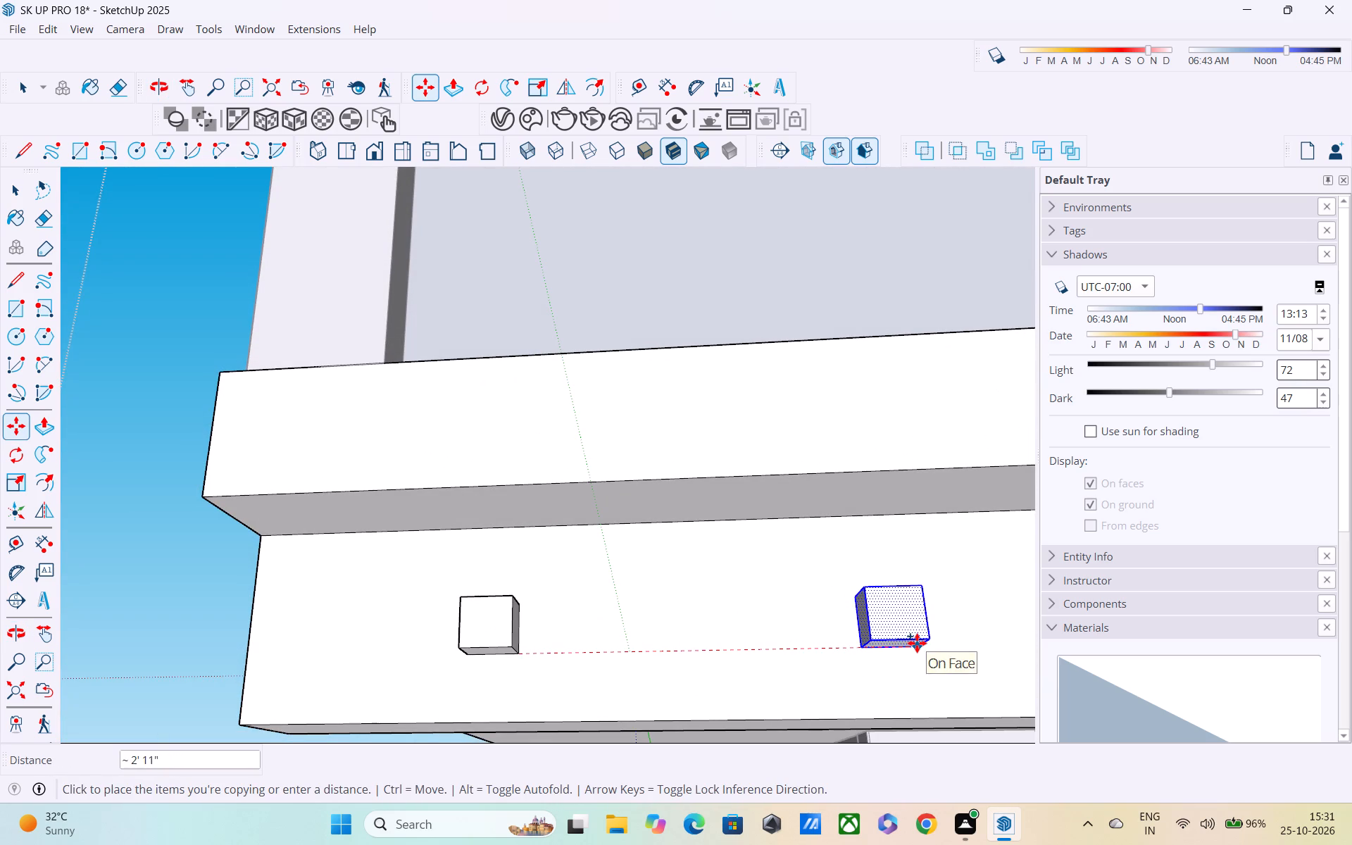
left_click(917, 643)
type("/2")
key("Return")
Examine the row of projecting blocks on the lower fascia against the front elevation.
scroll(923, 637, "down", 10)
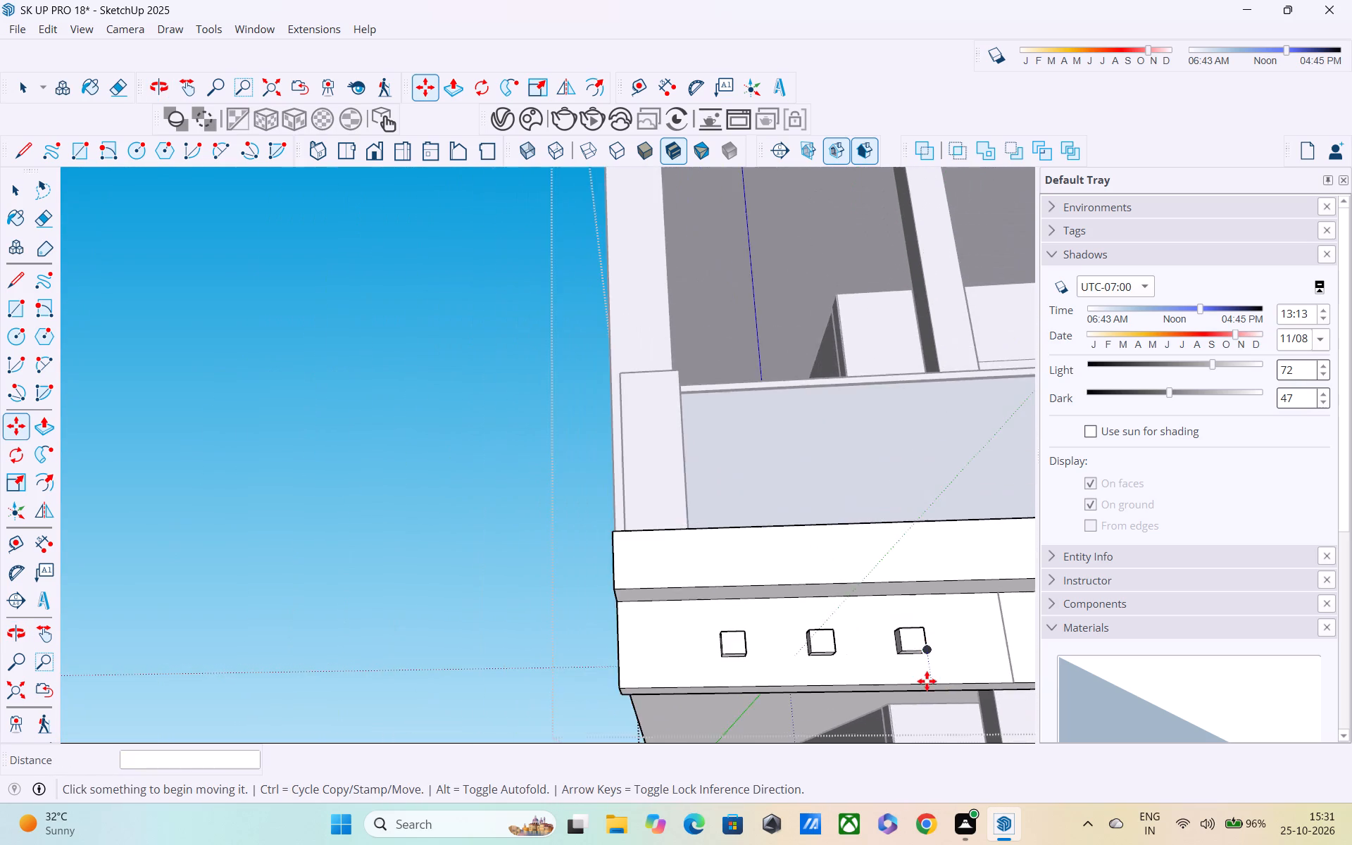
middle_click_drag(927, 681, 806, 777)
scroll(806, 710, "down", 10)
middle_click_drag(925, 644, 977, 544)
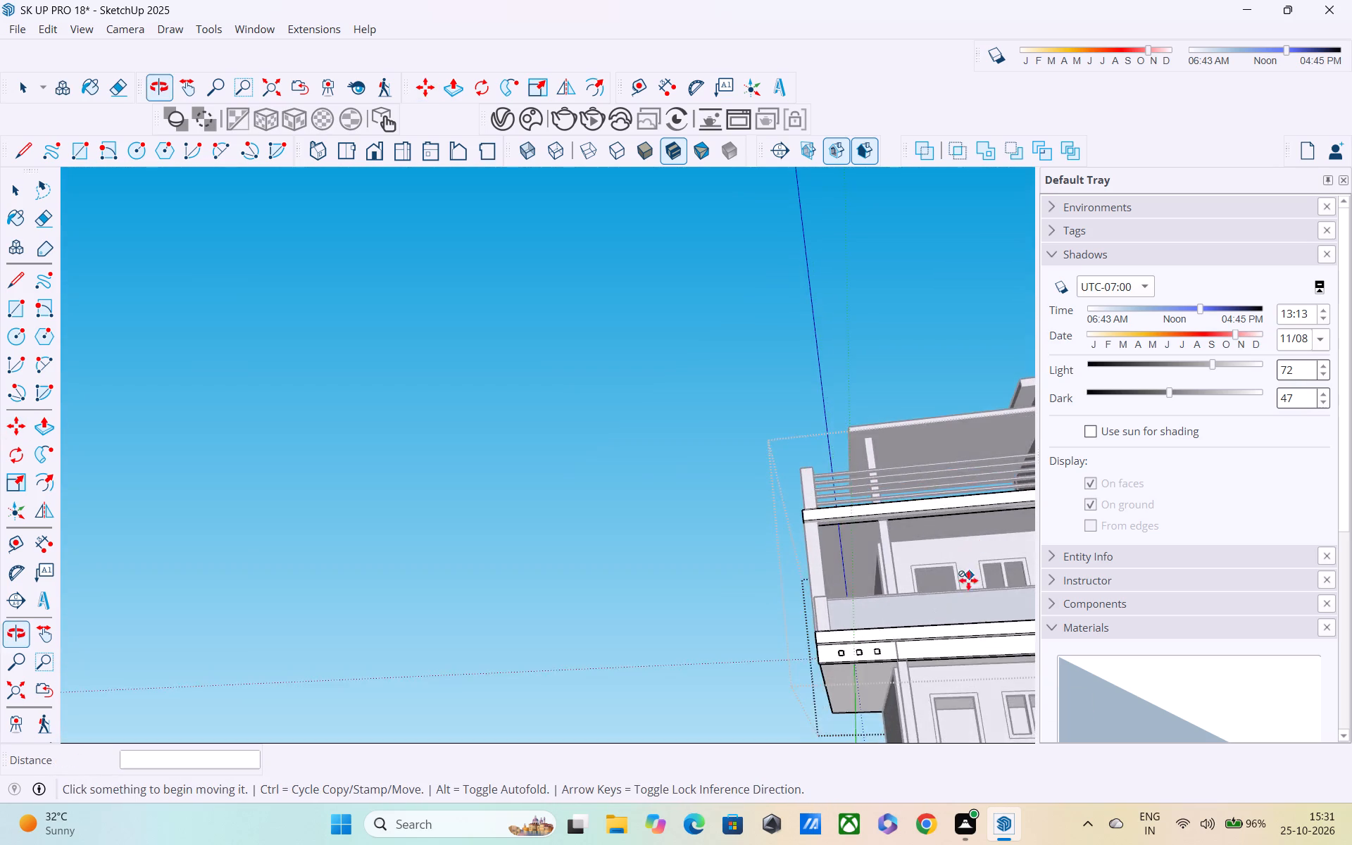
scroll(963, 584, "up", 1)
scroll(963, 585, "down", 5)
middle_click_drag(946, 644, 936, 722)
scroll(883, 685, "up", 5)
key("space")
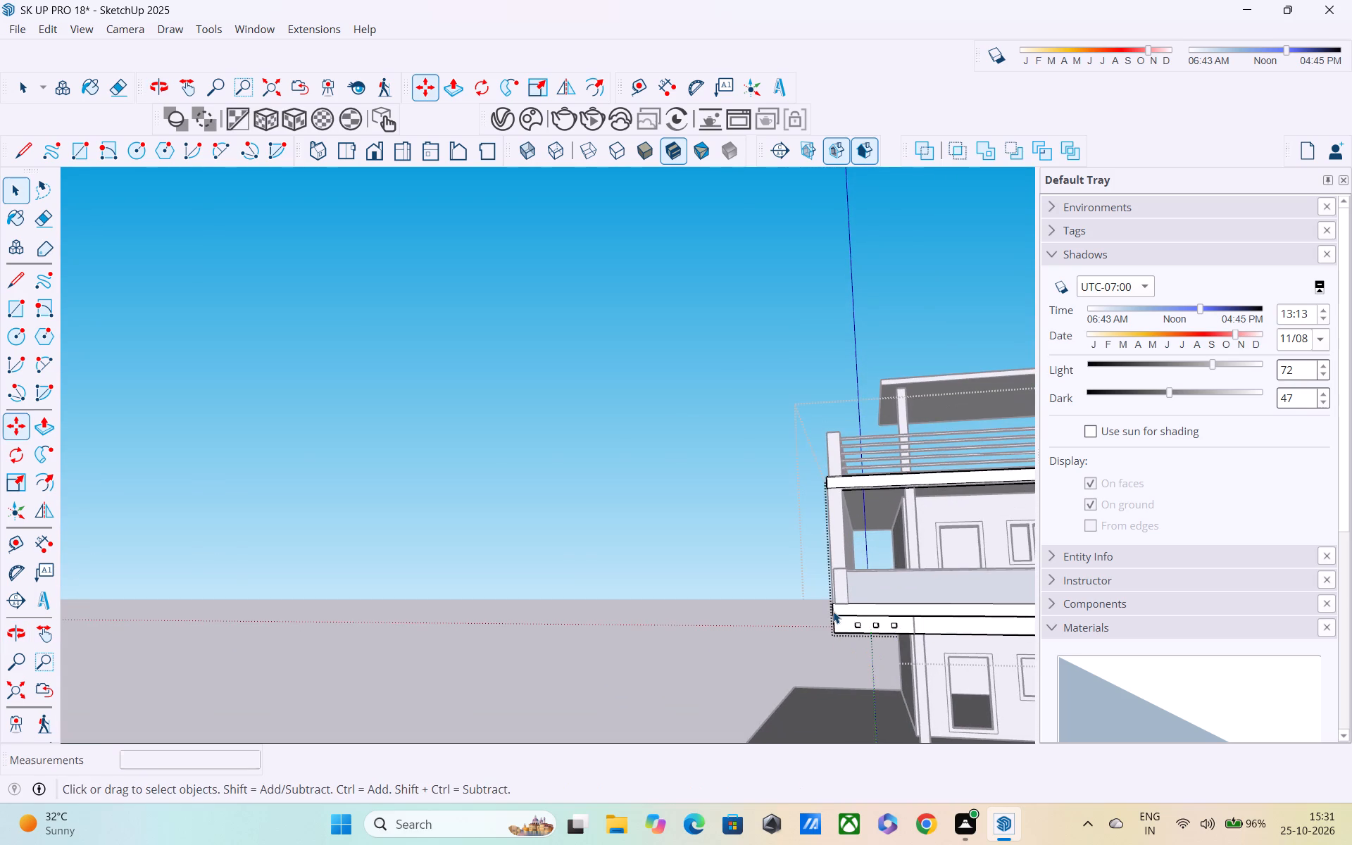
Close the open group and examine the side wall, the overhanging slab's underside and the front beam near the porch column.
left_click(571, 553)
middle_click_drag(953, 724, 1165, 649)
middle_click_drag(844, 658, 949, 743)
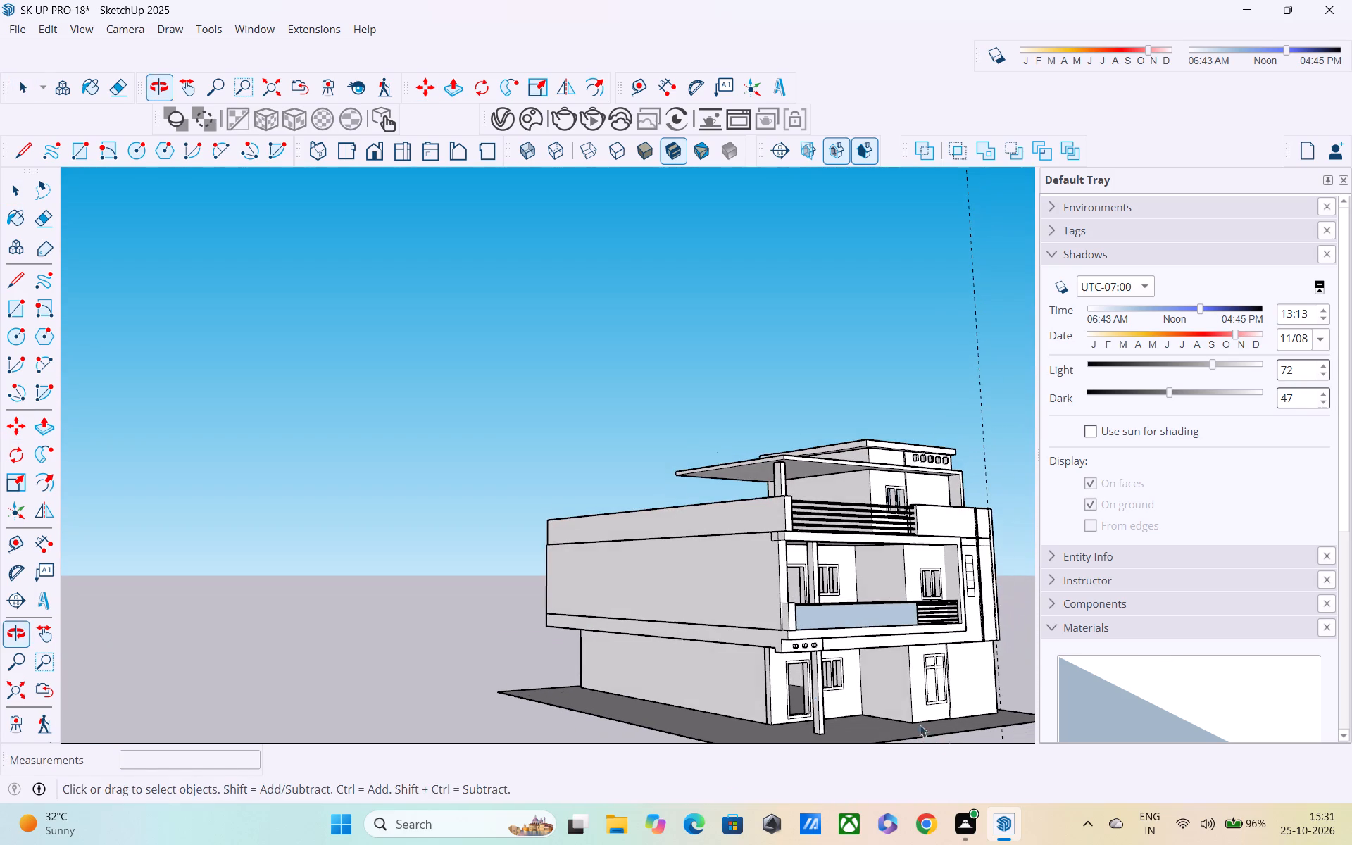
middle_click_drag(639, 661, 828, 680, "shift")
scroll(821, 687, "up", 1)
middle_click_drag(818, 684, 685, 589, "shift")
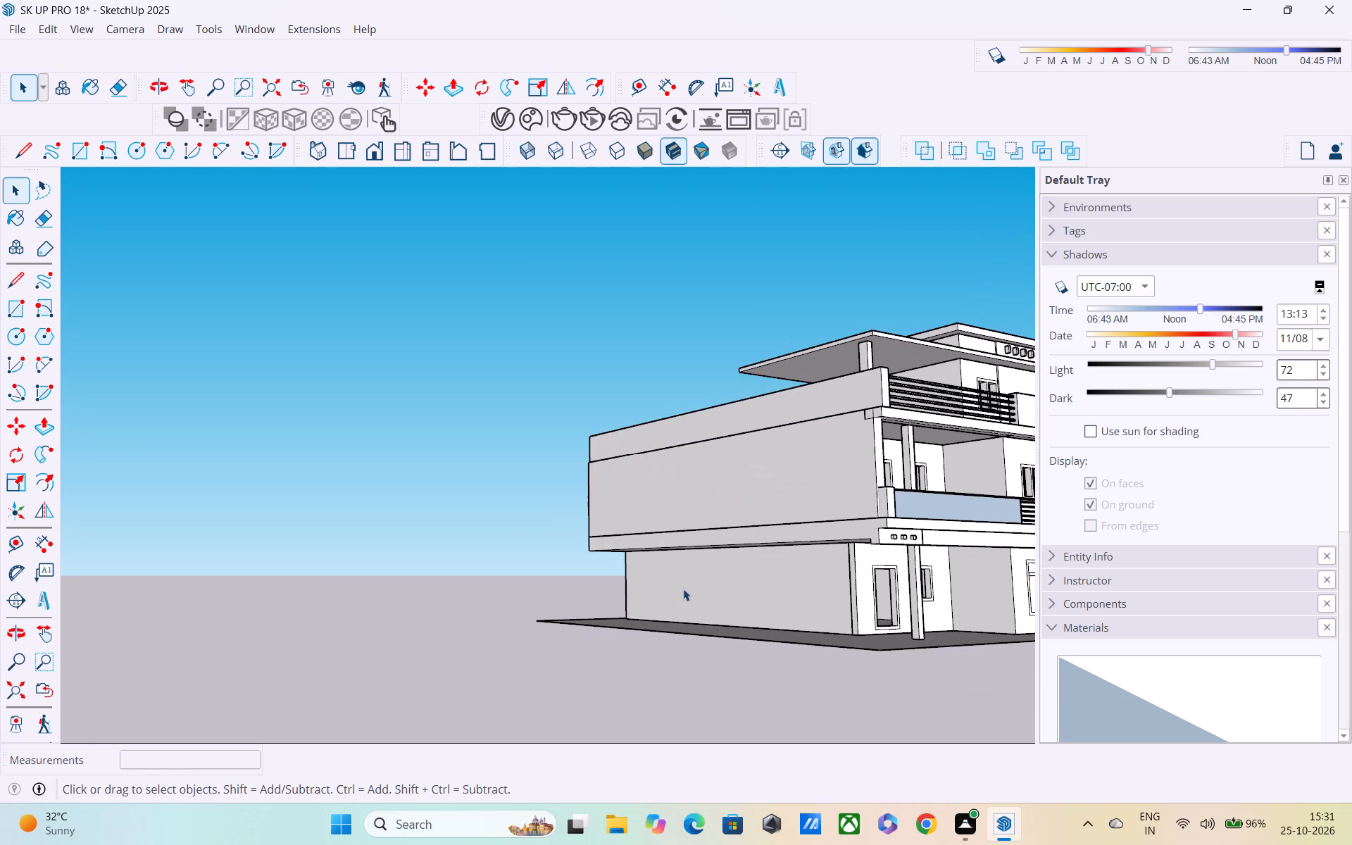
scroll(683, 589, "down", 3)
middle_click_drag(682, 589, 563, 684)
scroll(721, 649, "up", 4)
middle_click_drag(727, 637, 701, 585)
scroll(700, 570, "up", 4)
middle_click_drag(753, 592, 994, 604)
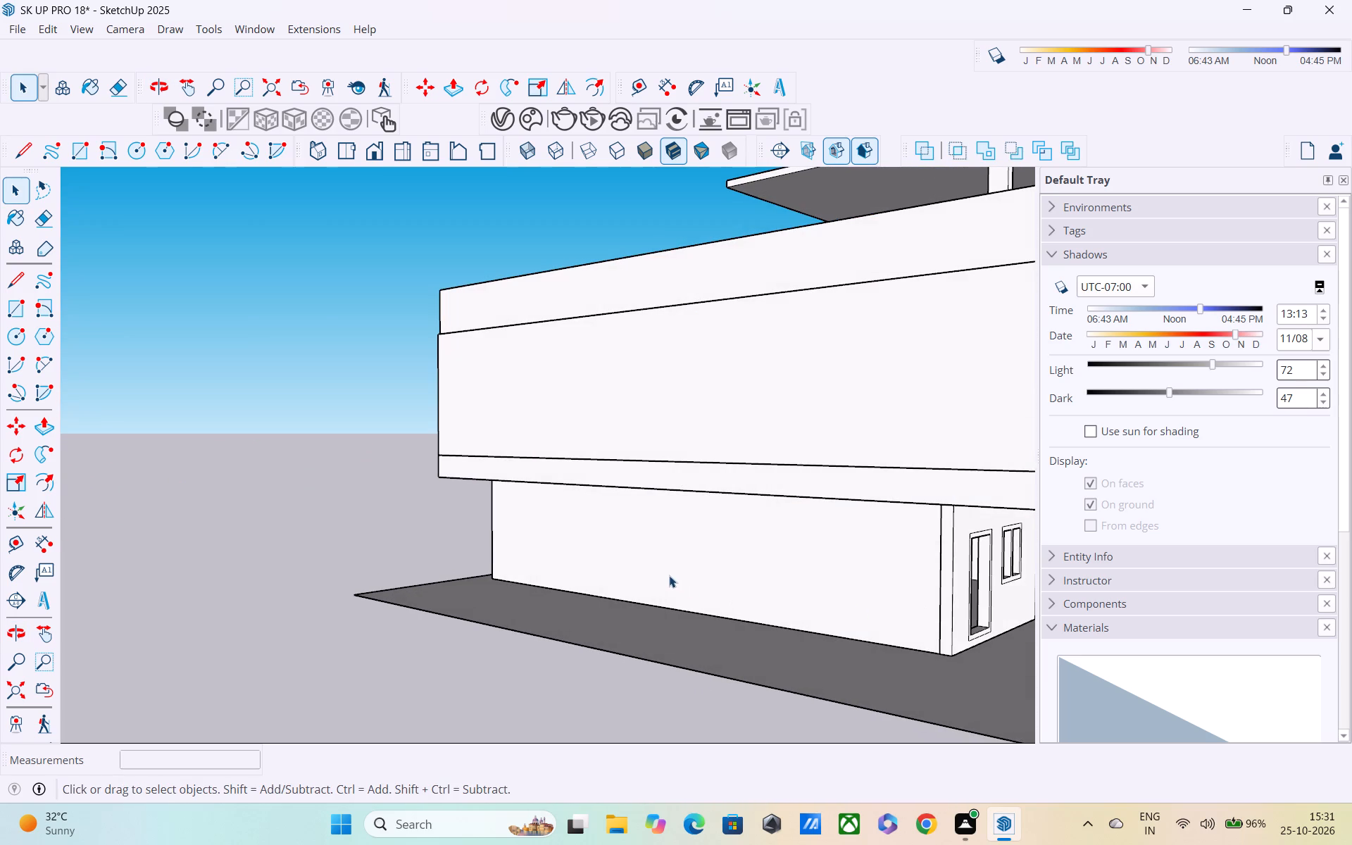
middle_click_drag(672, 593, 780, 622)
scroll(732, 599, "up", 3)
middle_click_drag(634, 594, 636, 594)
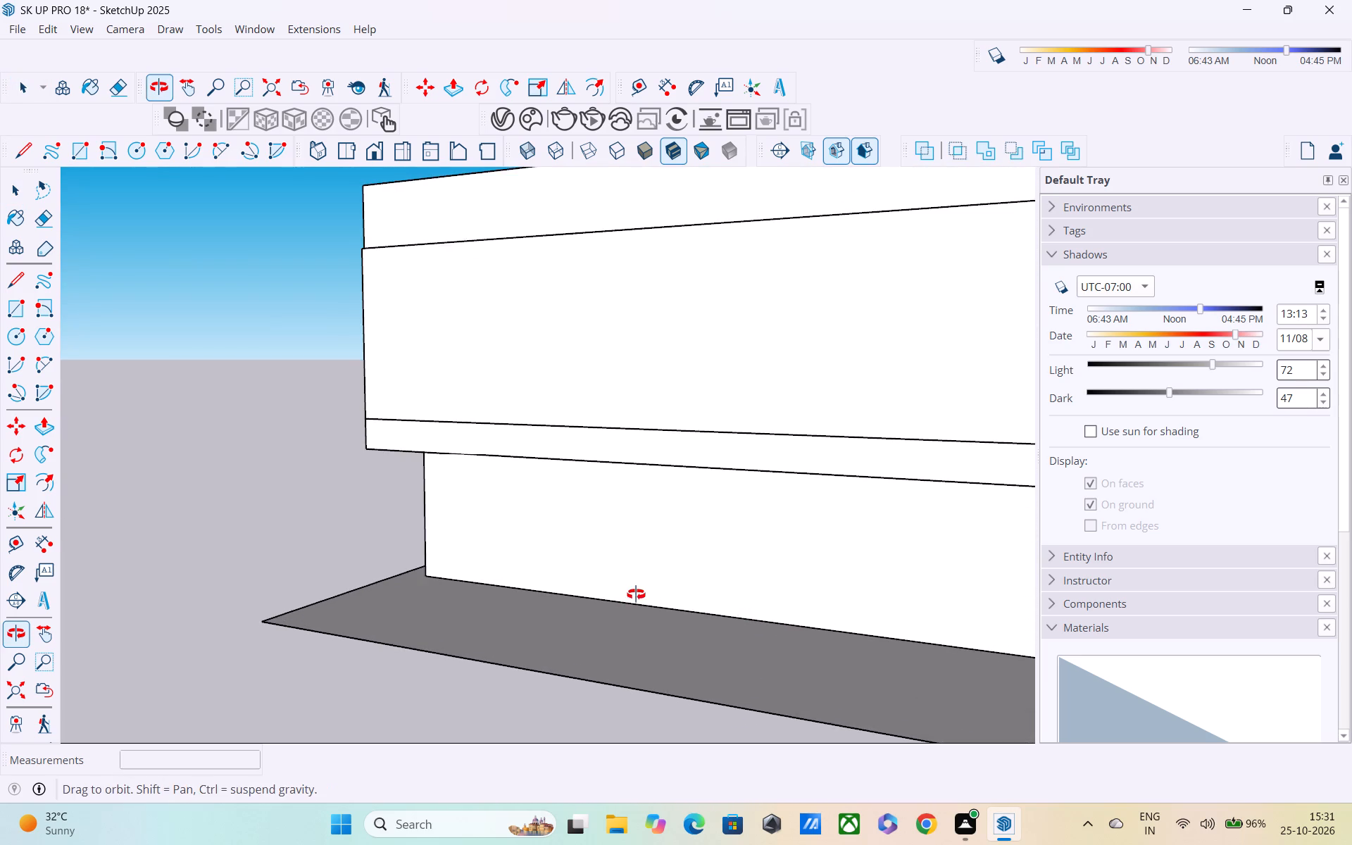
middle_click_drag(636, 594, 739, 579)
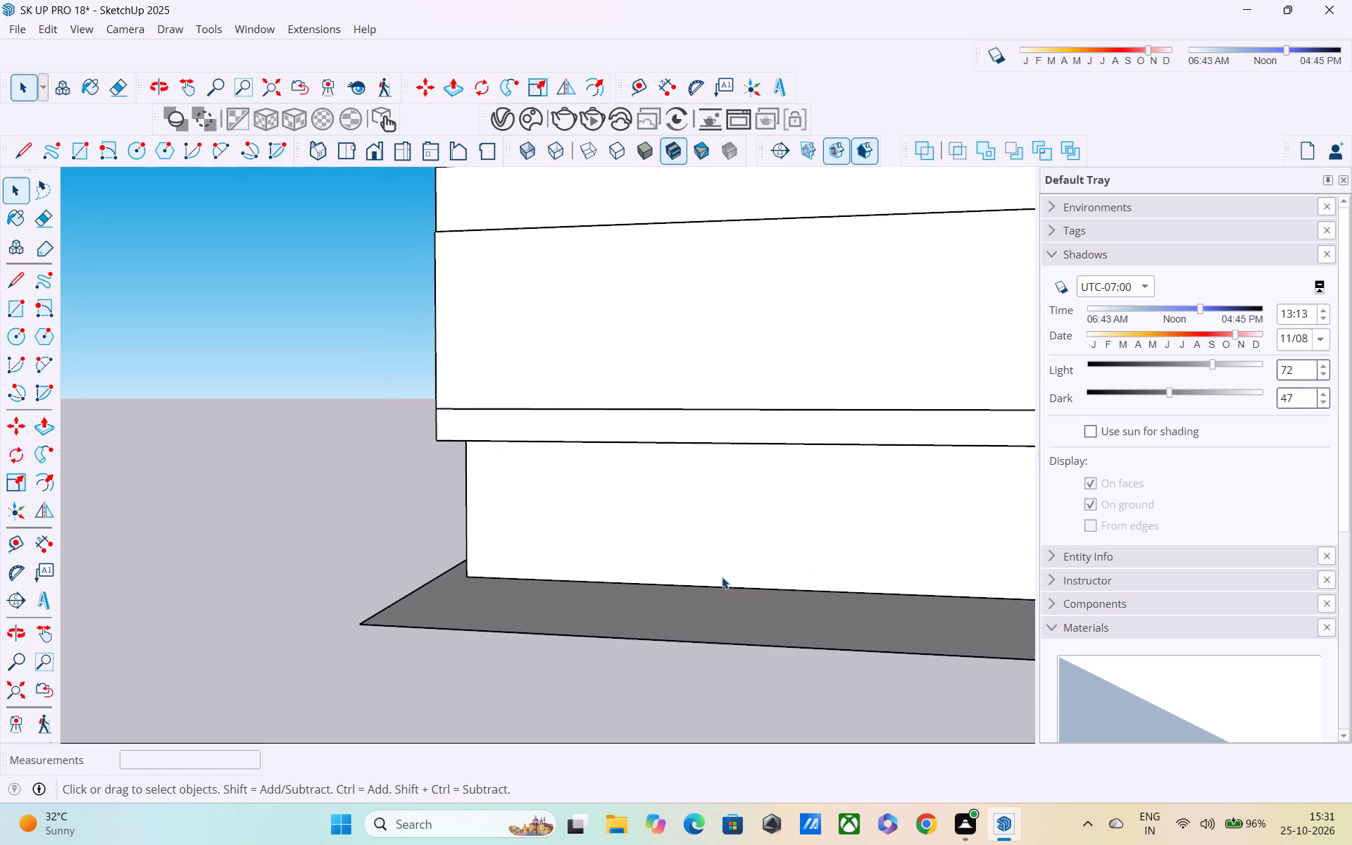
middle_click_drag(721, 577, 353, 546)
scroll(345, 530, "down", 3)
middle_click_drag(397, 506, 404, 431)
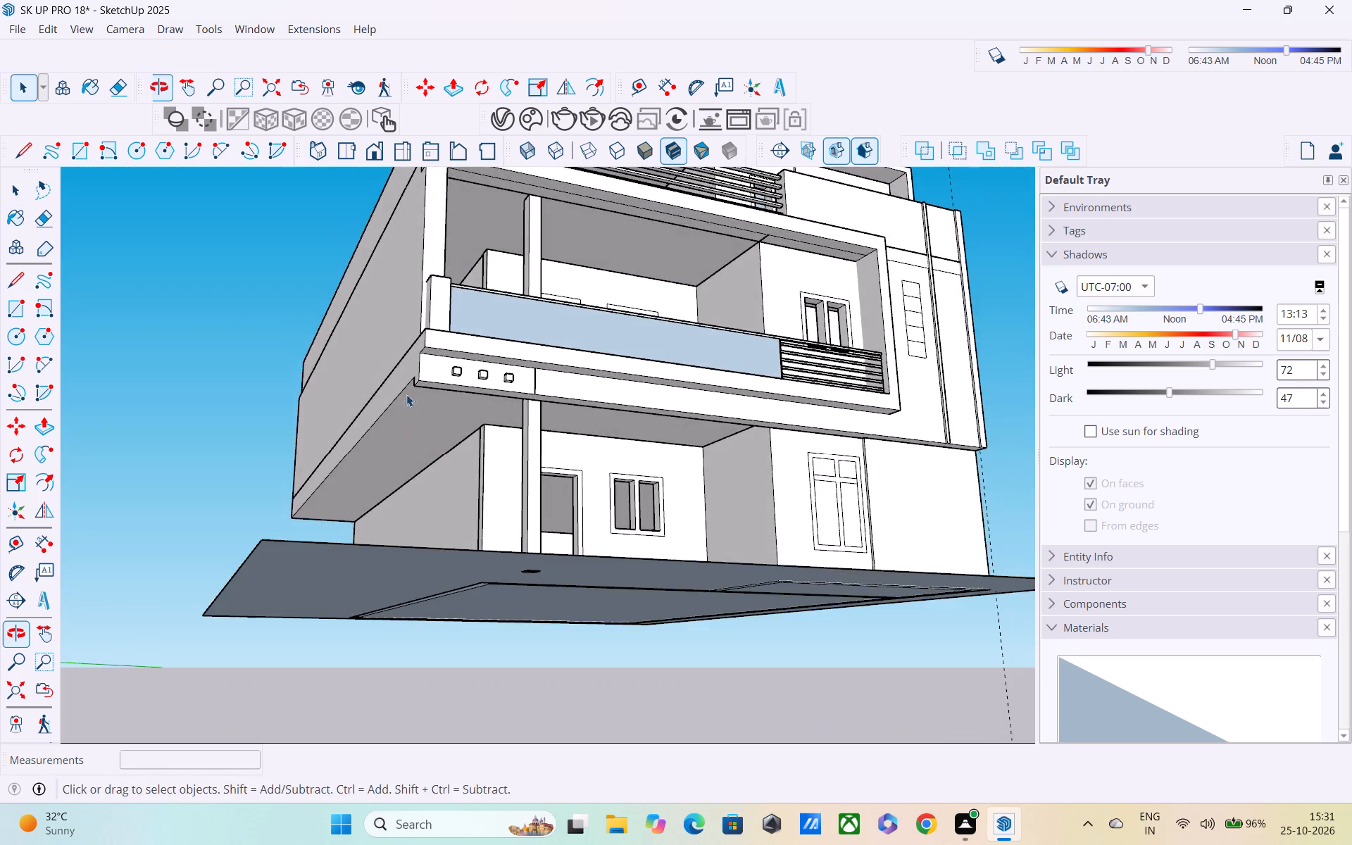
scroll(408, 386, "up", 5)
middle_click_drag(420, 372, 802, 380)
scroll(699, 387, "up", 3)
middle_click_drag(609, 396, 872, 396)
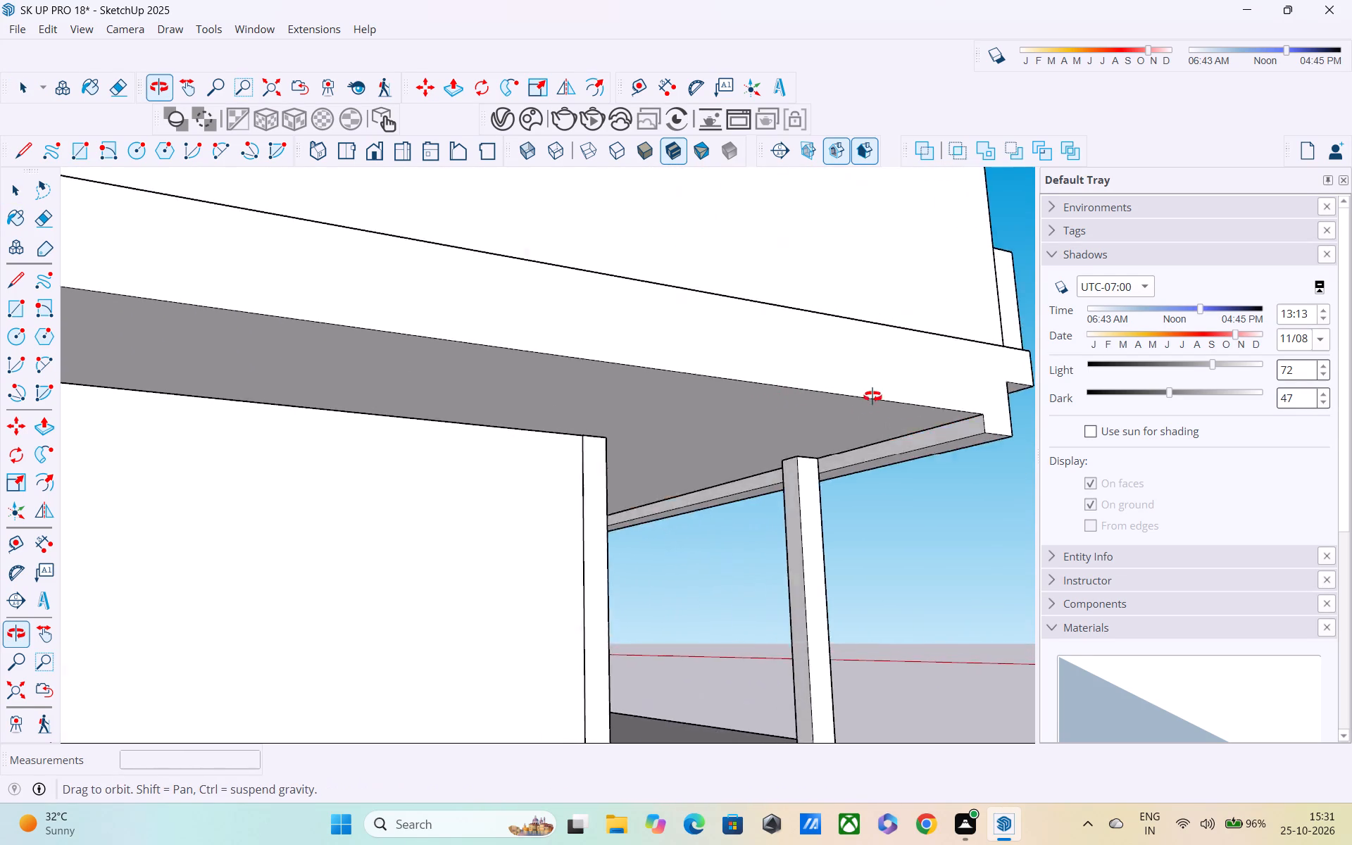
middle_click_drag(872, 396, 550, 416)
scroll(629, 483, "up", 1)
middle_click_drag(656, 483, 493, 458)
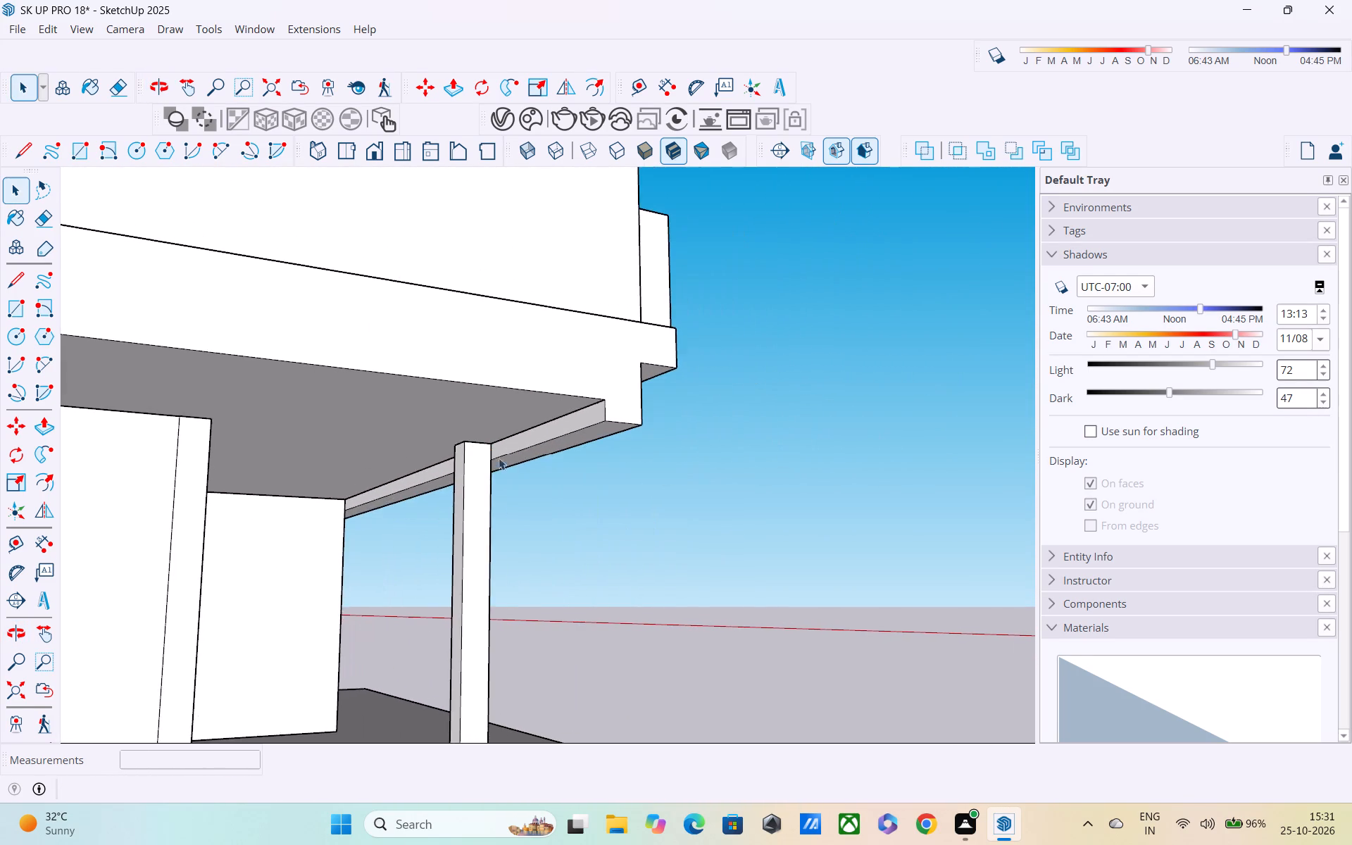
middle_click_drag(542, 467, 562, 463)
scroll(562, 463, "down", 3)
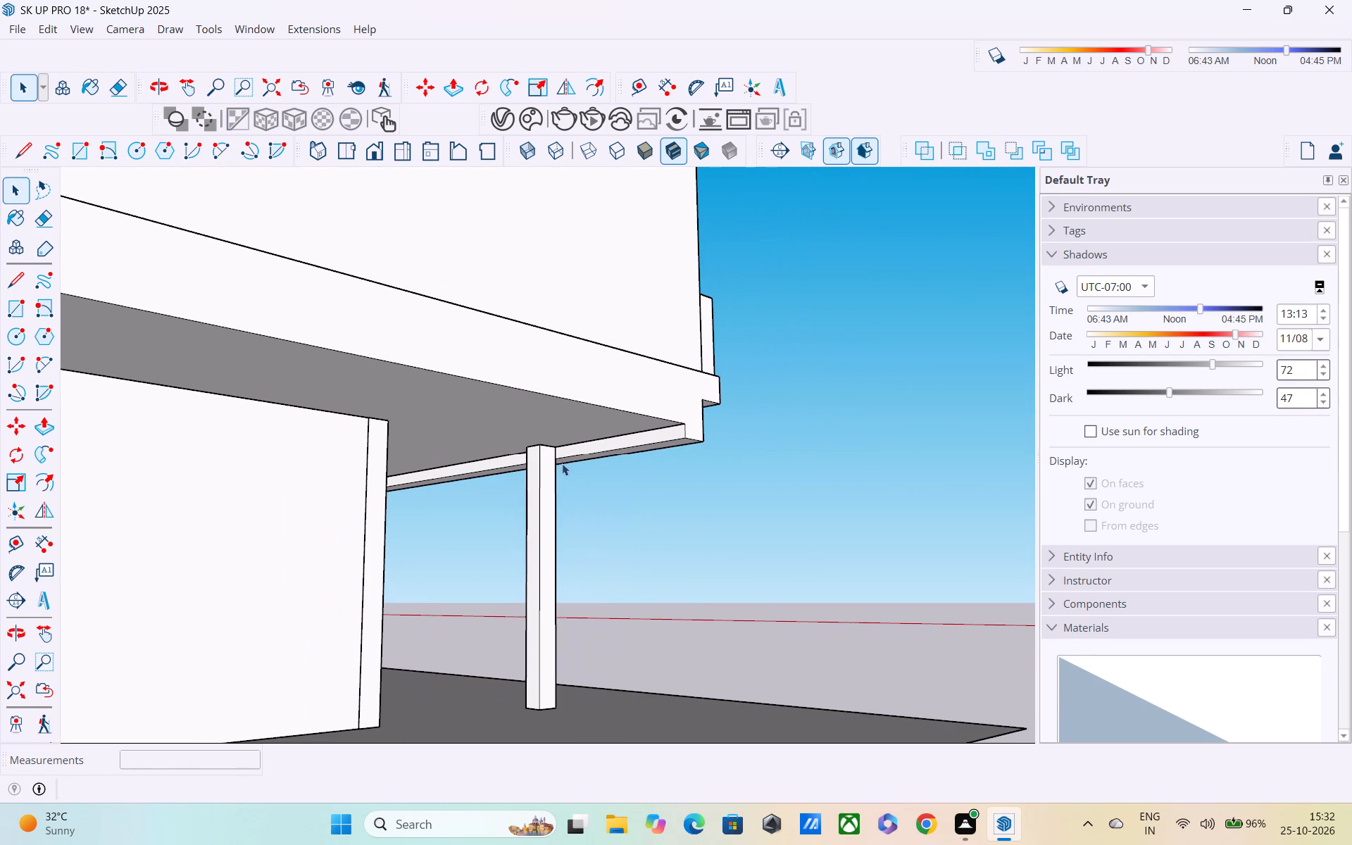
scroll(553, 467, "down", 2)
middle_click_drag(574, 469, 629, 466)
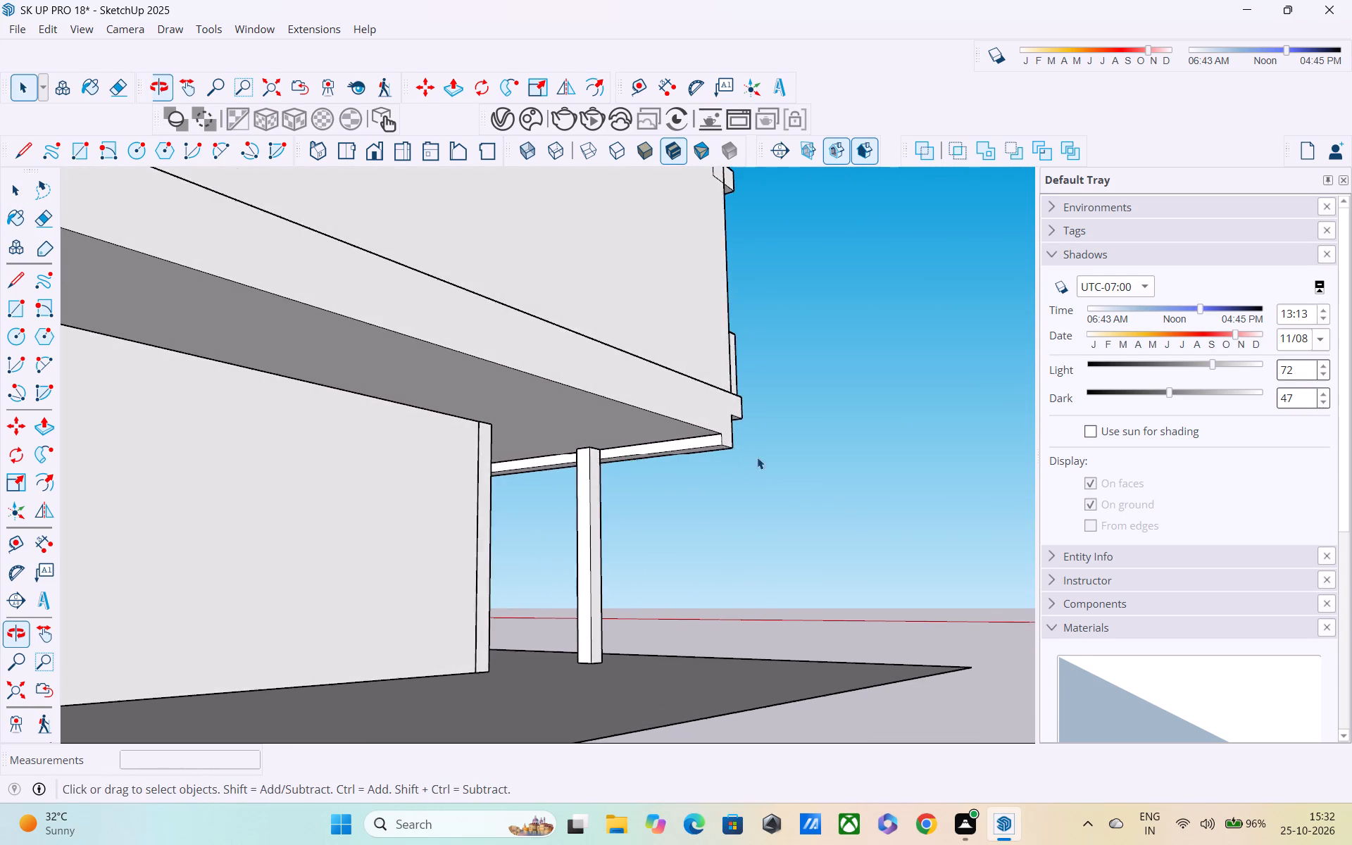
scroll(756, 455, "up", 3)
scroll(696, 405, "down", 2)
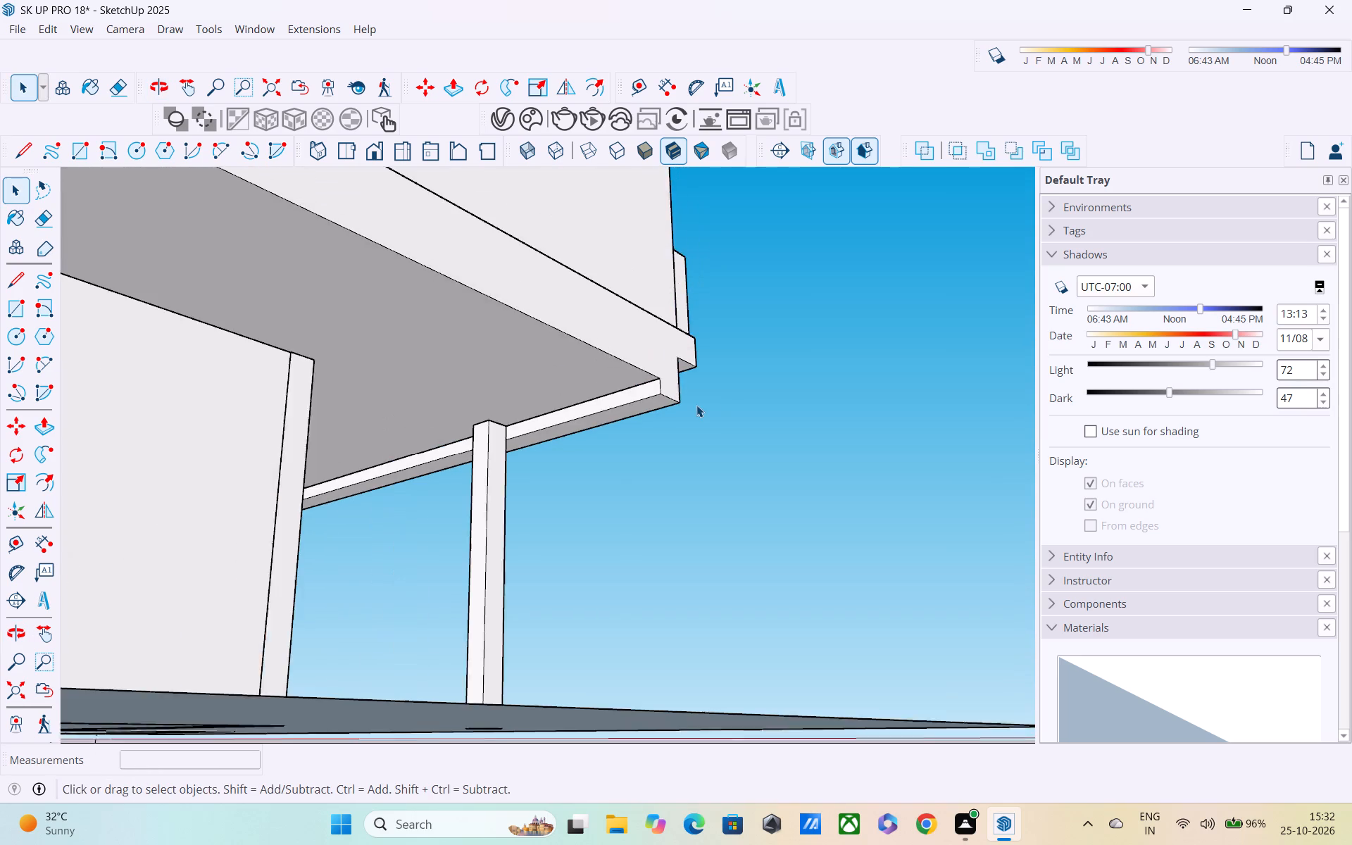
scroll(696, 405, "down", 2)
middle_click_drag(632, 421, 611, 399, "shift")
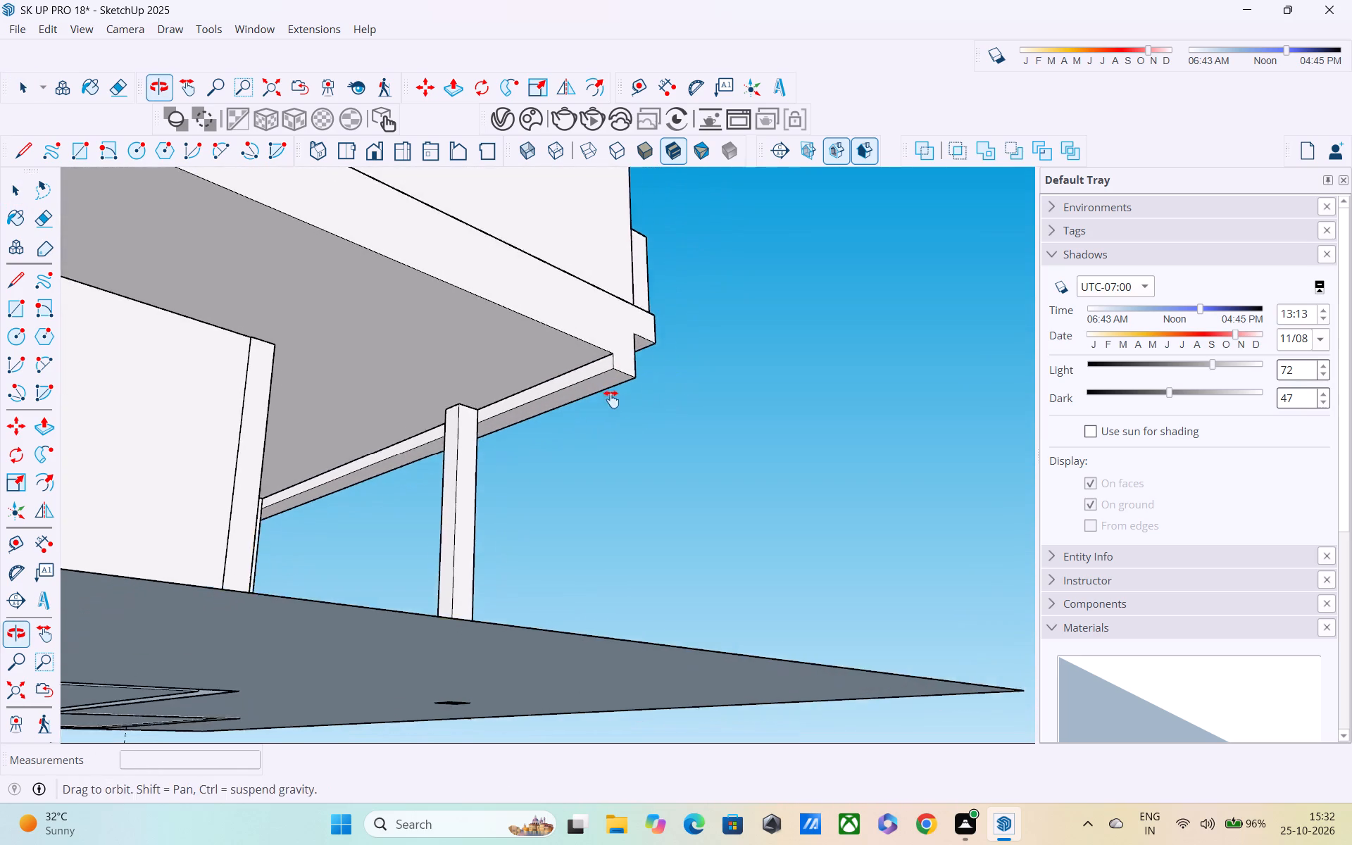
middle_click_drag(611, 399, 595, 389, "shift")
middle_click_drag(592, 391, 529, 385)
scroll(528, 385, "down", 3)
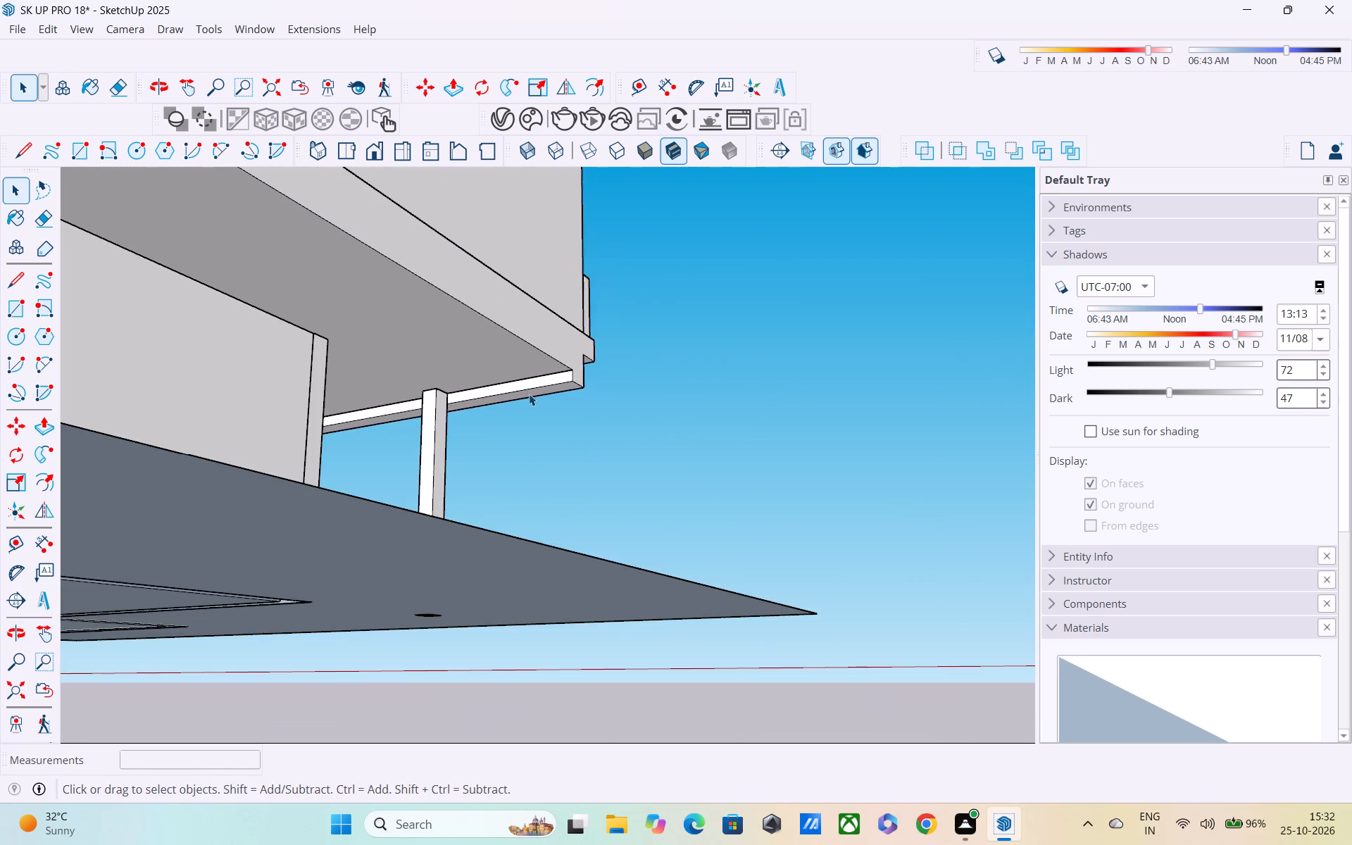
middle_click_drag(529, 394, 633, 442)
scroll(634, 435, "up", 3)
scroll(634, 425, "down", 3)
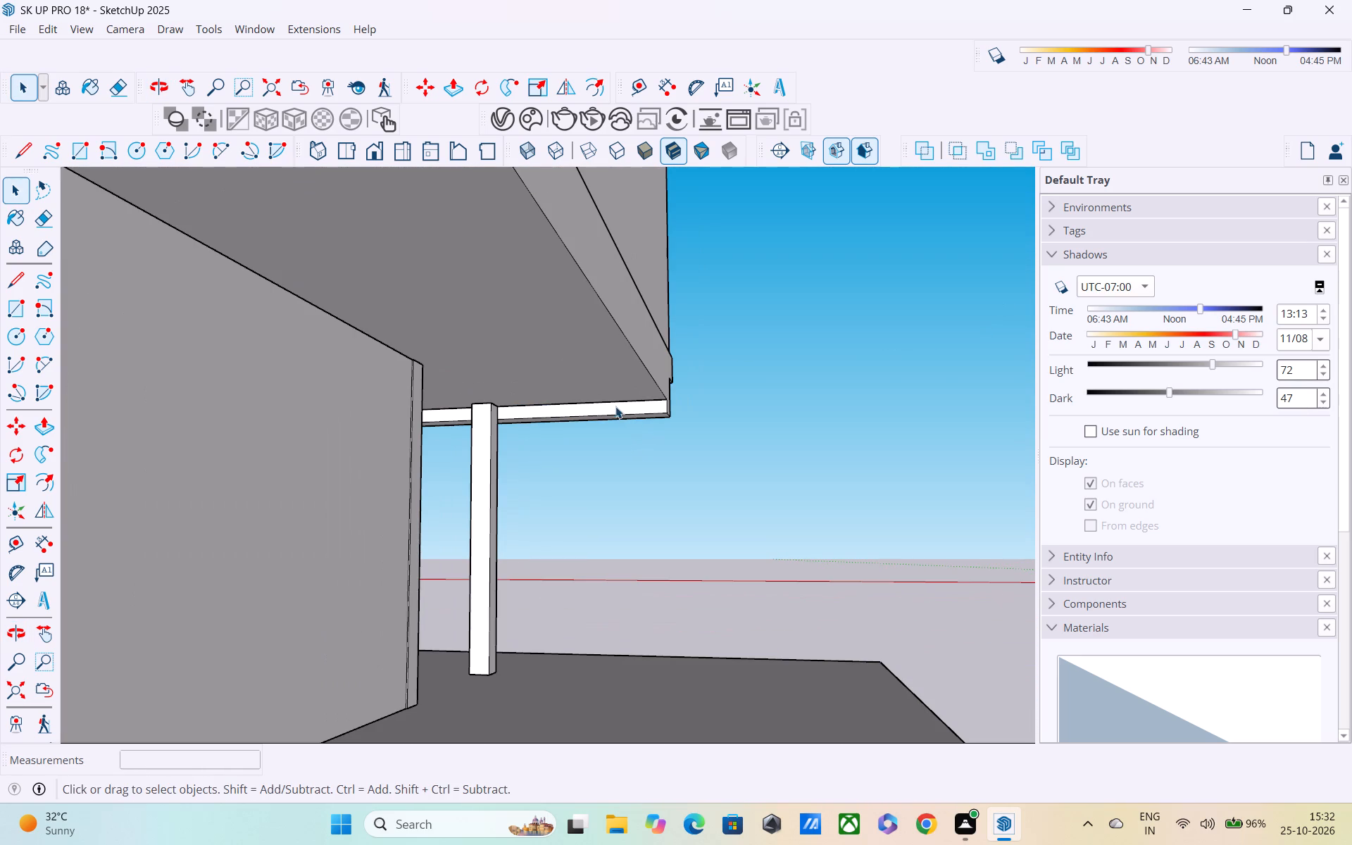
Draw a short vertical line across the front beam's inner face near its outer end and try to Push/Pull that end portion.
key("l")
scroll(624, 384, "up", 4)
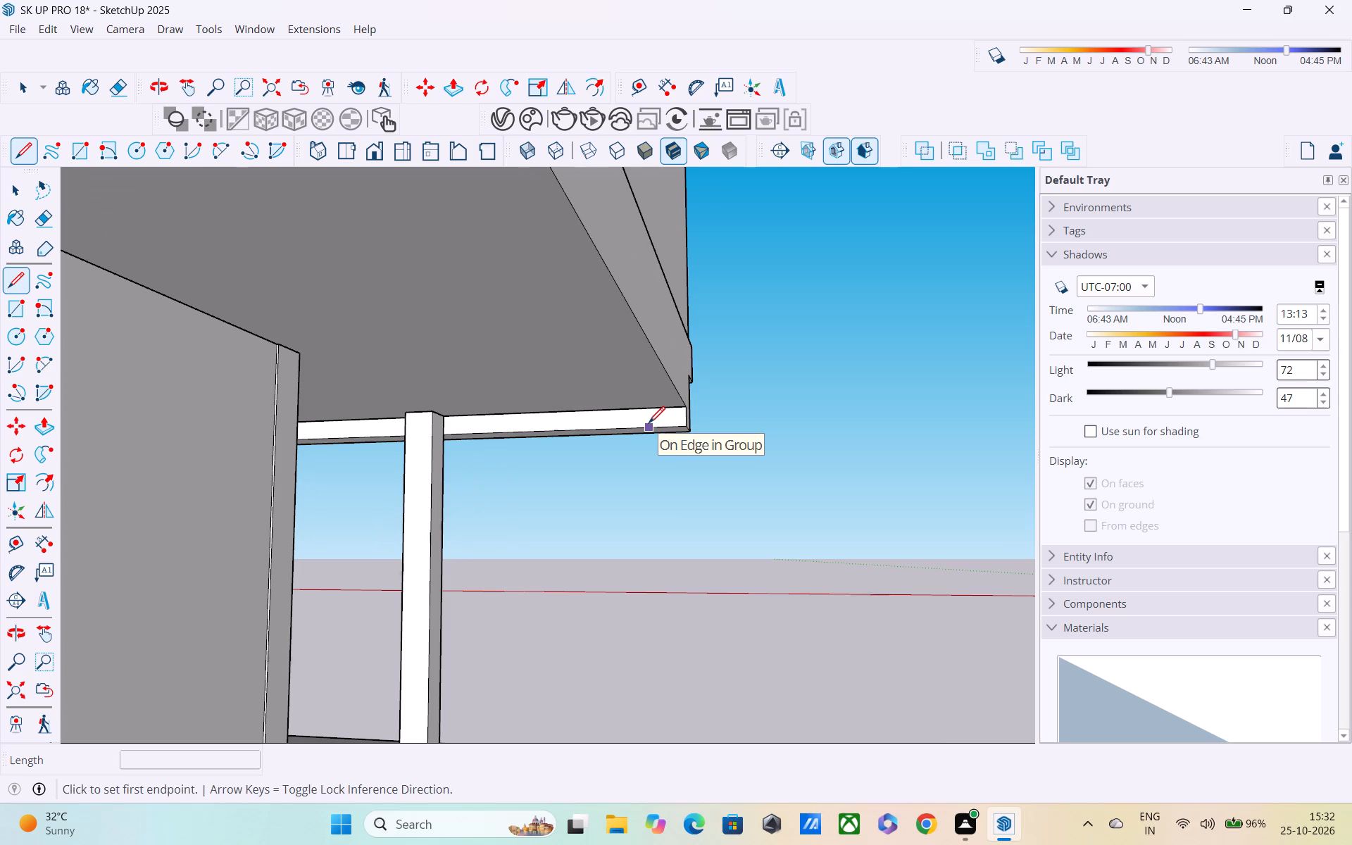
left_click(649, 425)
left_click(653, 412)
middle_click_drag(678, 424, 637, 432)
key("space")
key("p")
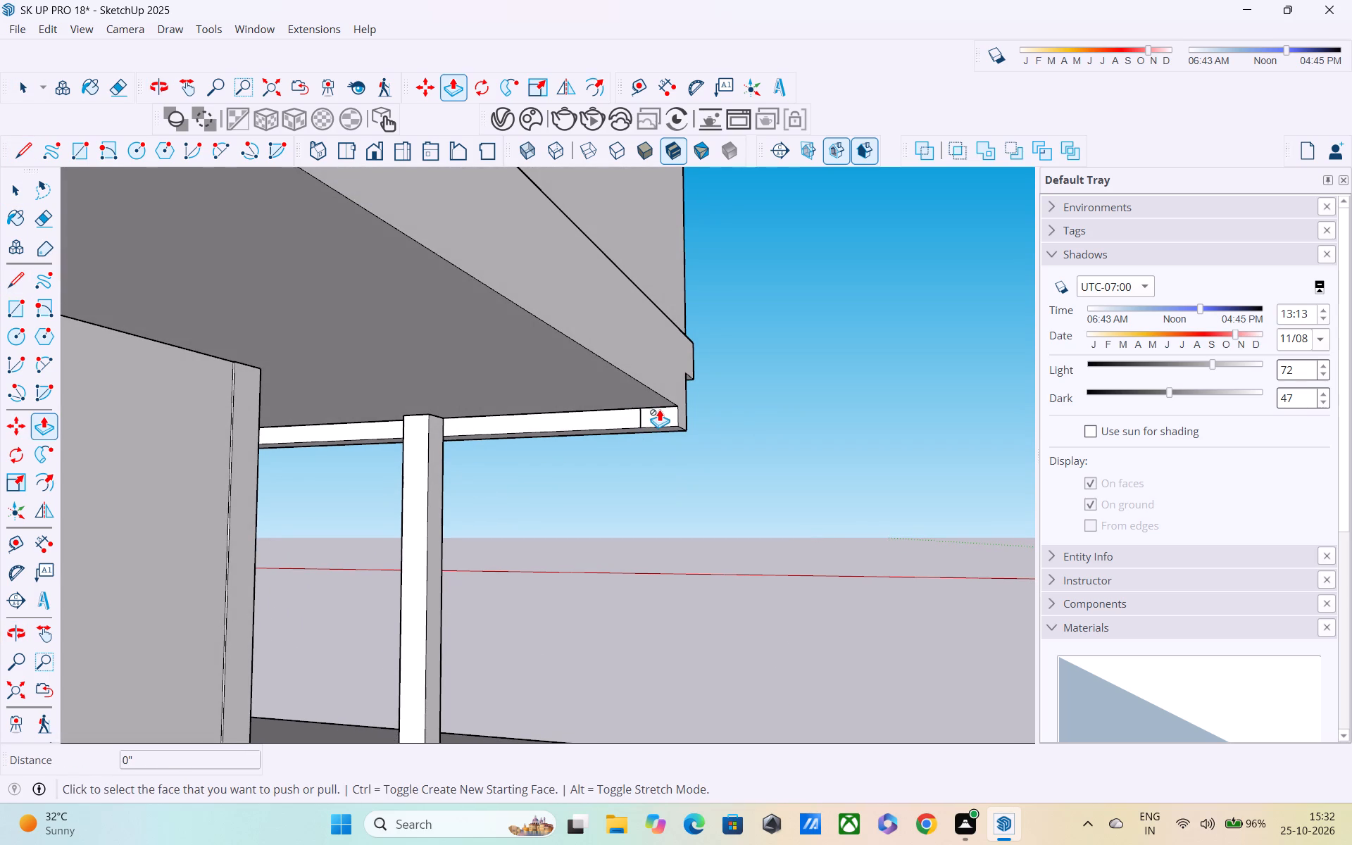
Open the slab group for editing and redraw the 6" vertical line across the front beam's inner face near its outer end.
key("space")
double_click(659, 409)
double_click(656, 414)
scroll(638, 430, "up", 1)
key("semicolon")
key("l")
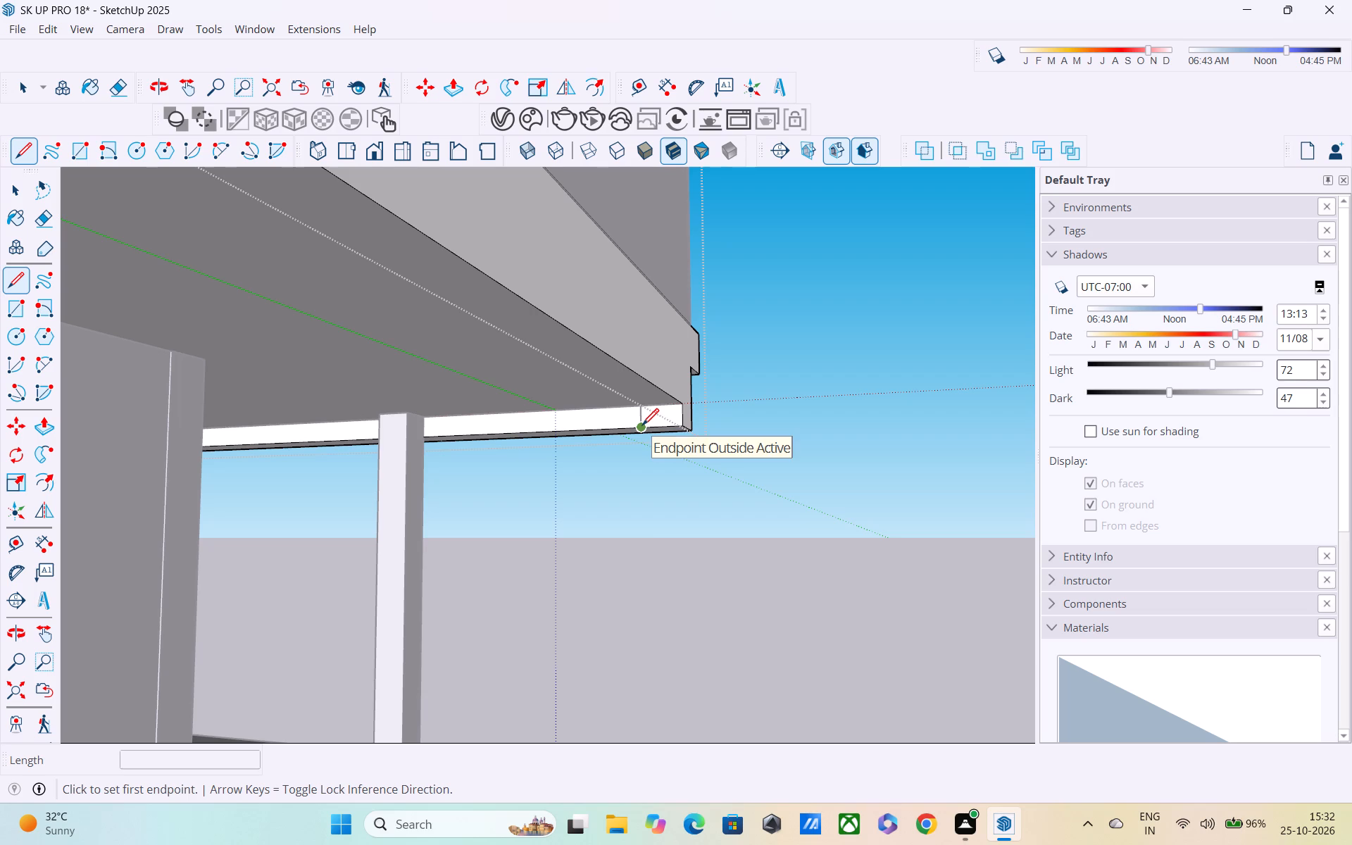
left_click(642, 427)
left_click(640, 413)
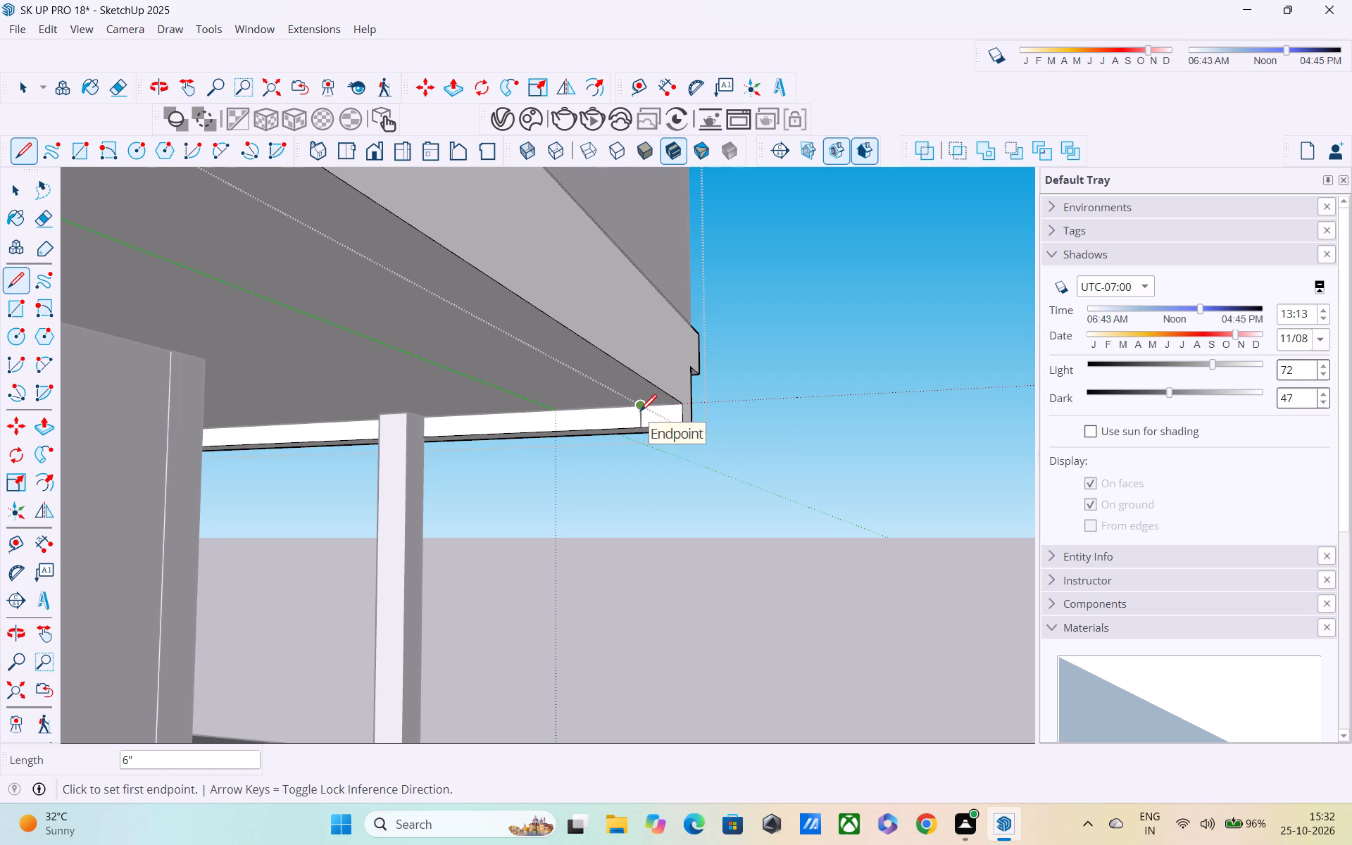
Push/Pull the small end face about 35' 7" toward the rear to form a side beam under the overhanging slab's edge.
key("p")
left_click(654, 409)
scroll(477, 476, "down", 5)
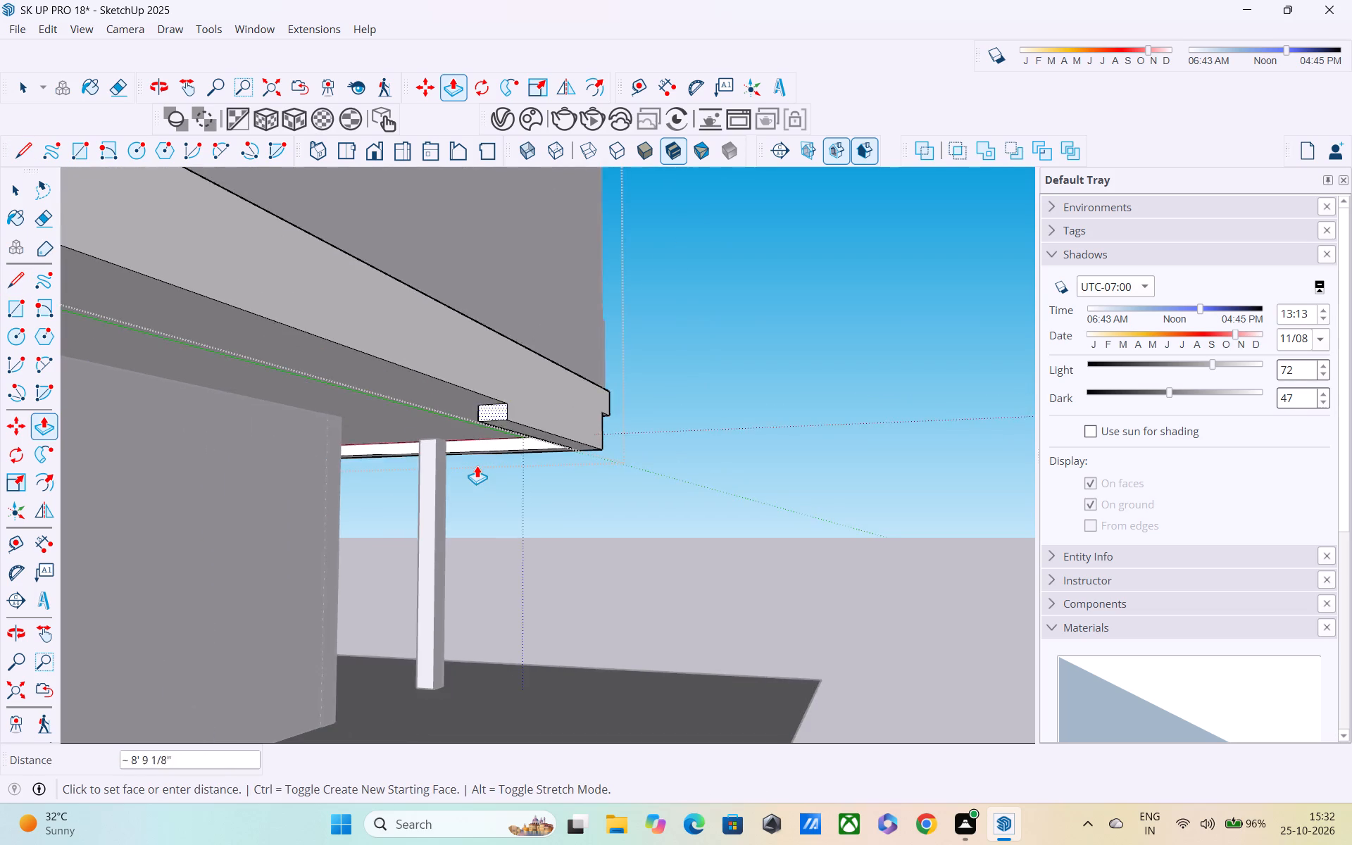
scroll(477, 465, "down", 5)
middle_click_drag(479, 465, 639, 429)
scroll(640, 427, "down", 3)
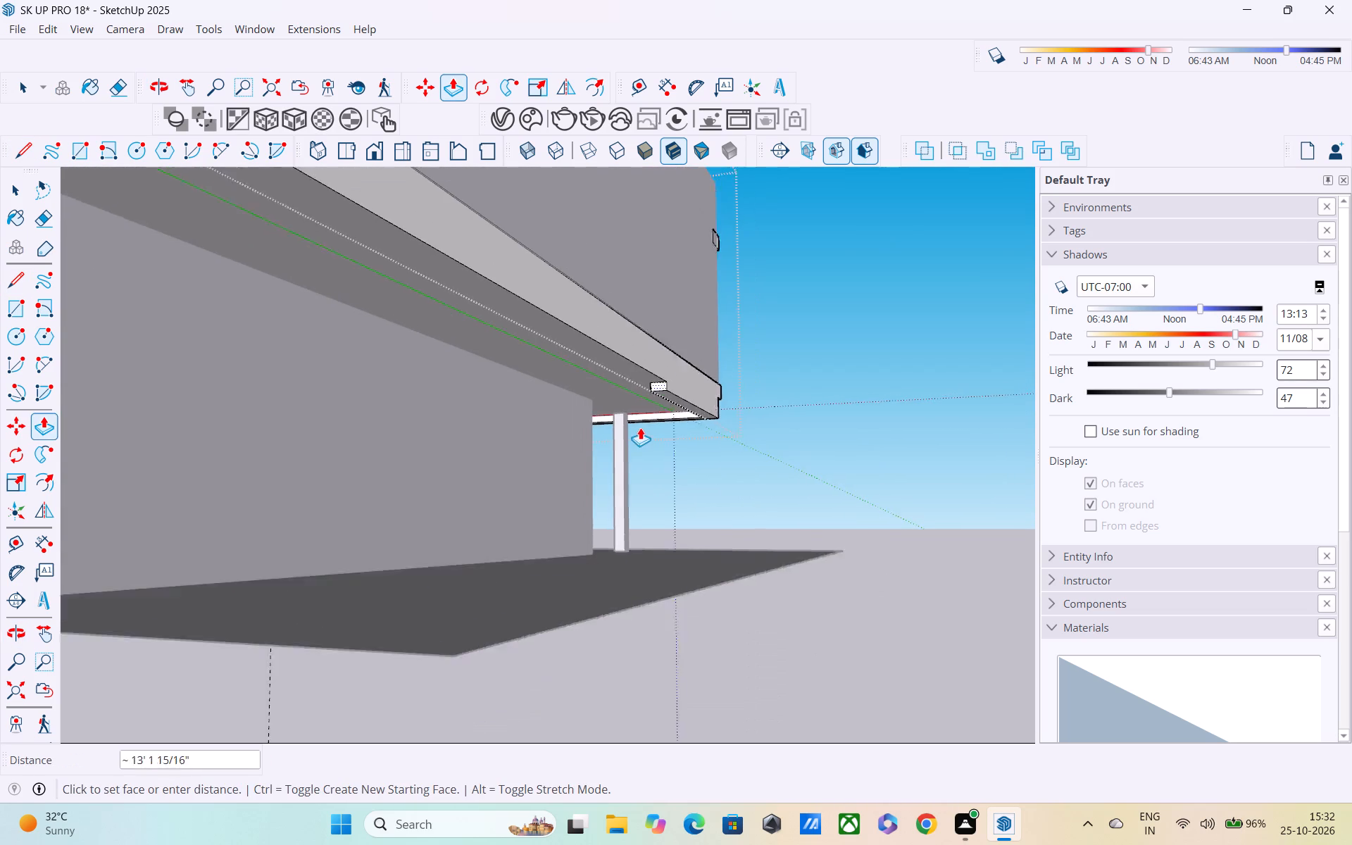
scroll(640, 427, "down", 2)
middle_click_drag(494, 436, 433, 497)
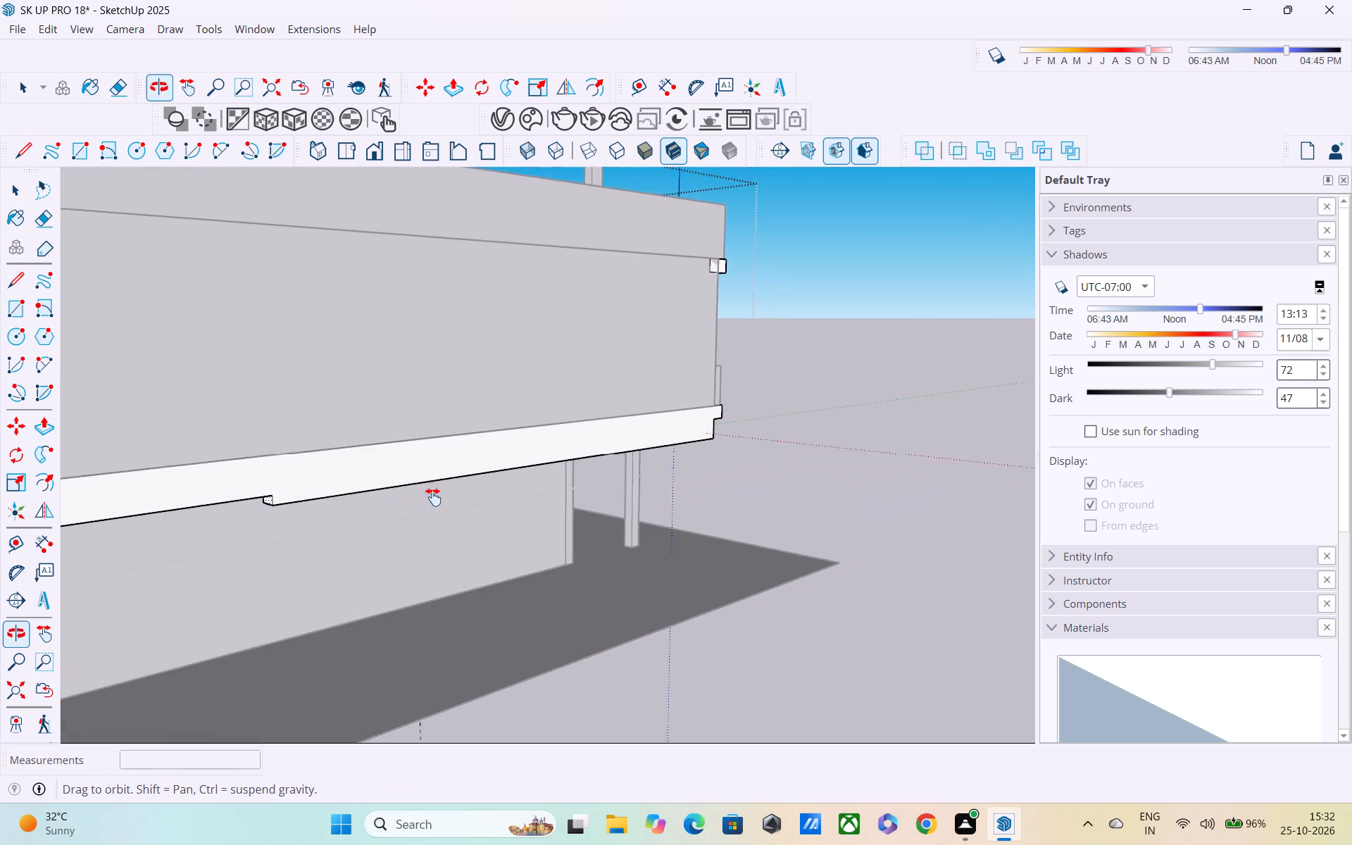
middle_click_drag(433, 497, 532, 477)
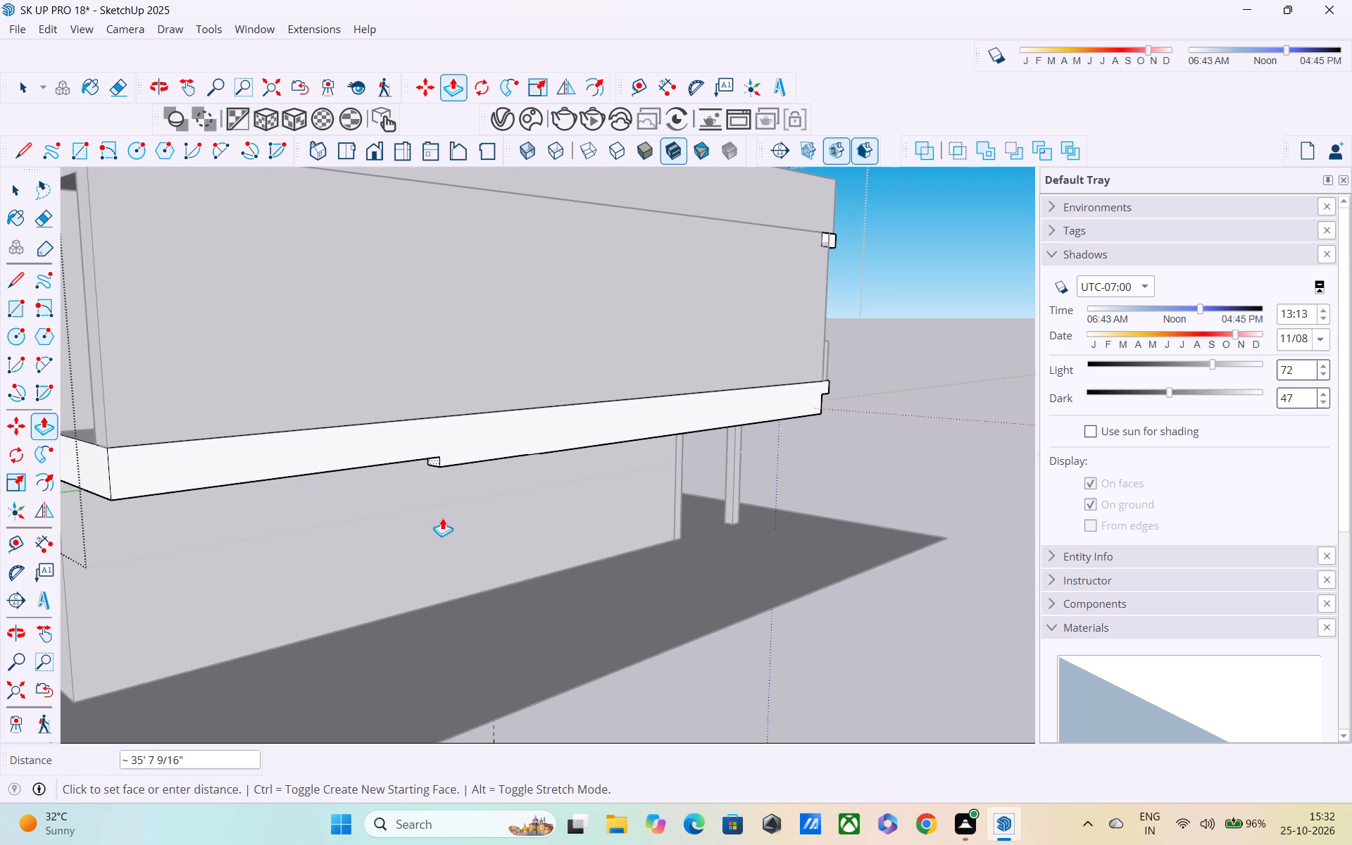
left_click(442, 518)
Draw a 6" vertical line across the side beam's inner face near its rear end.
middle_click_drag(446, 514, 575, 494)
scroll(739, 418, "up", 4)
middle_click_drag(702, 426, 723, 396)
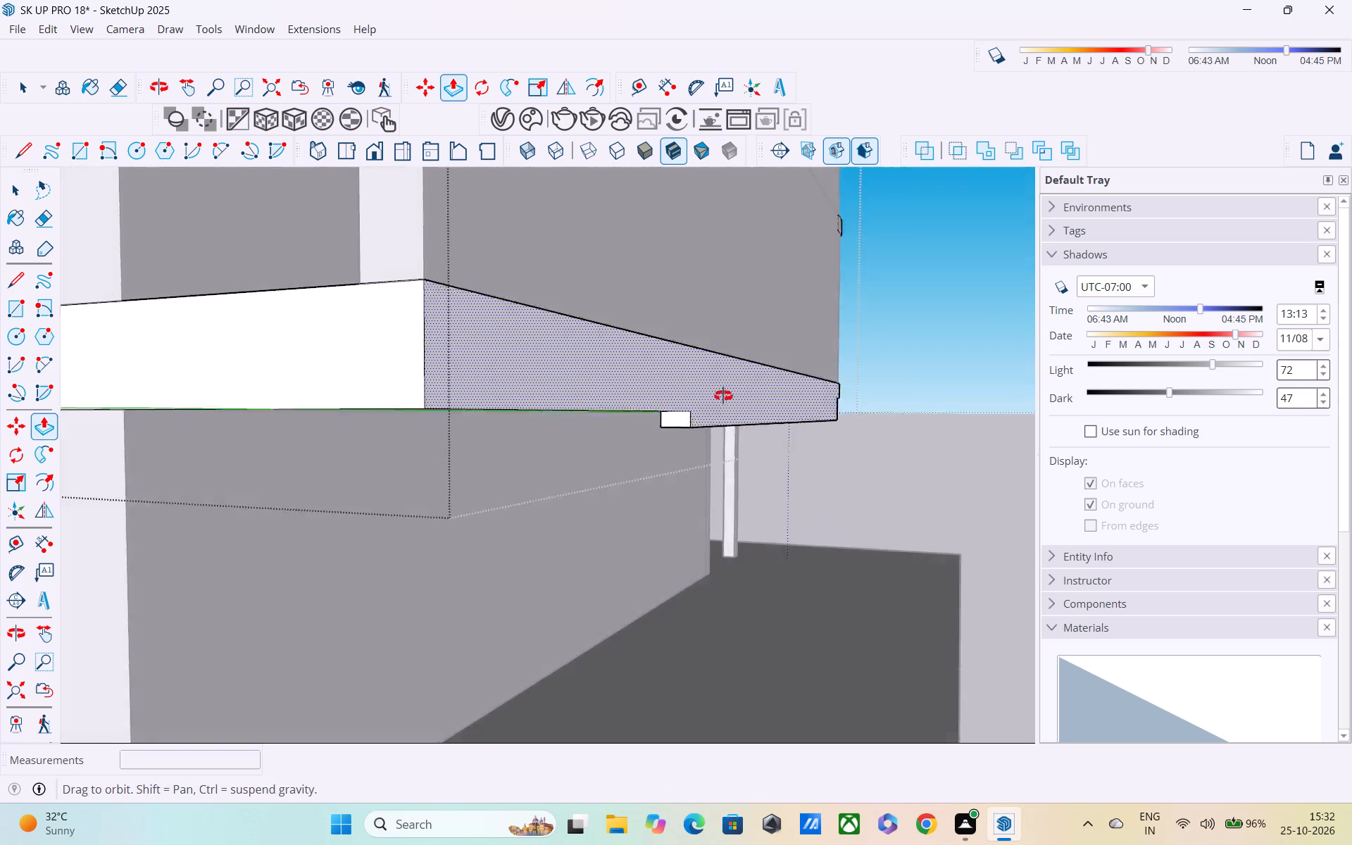
middle_click_drag(723, 396, 866, 299)
scroll(701, 401, "up", 4)
scroll(637, 487, "up", 1)
middle_click_drag(634, 487, 633, 433)
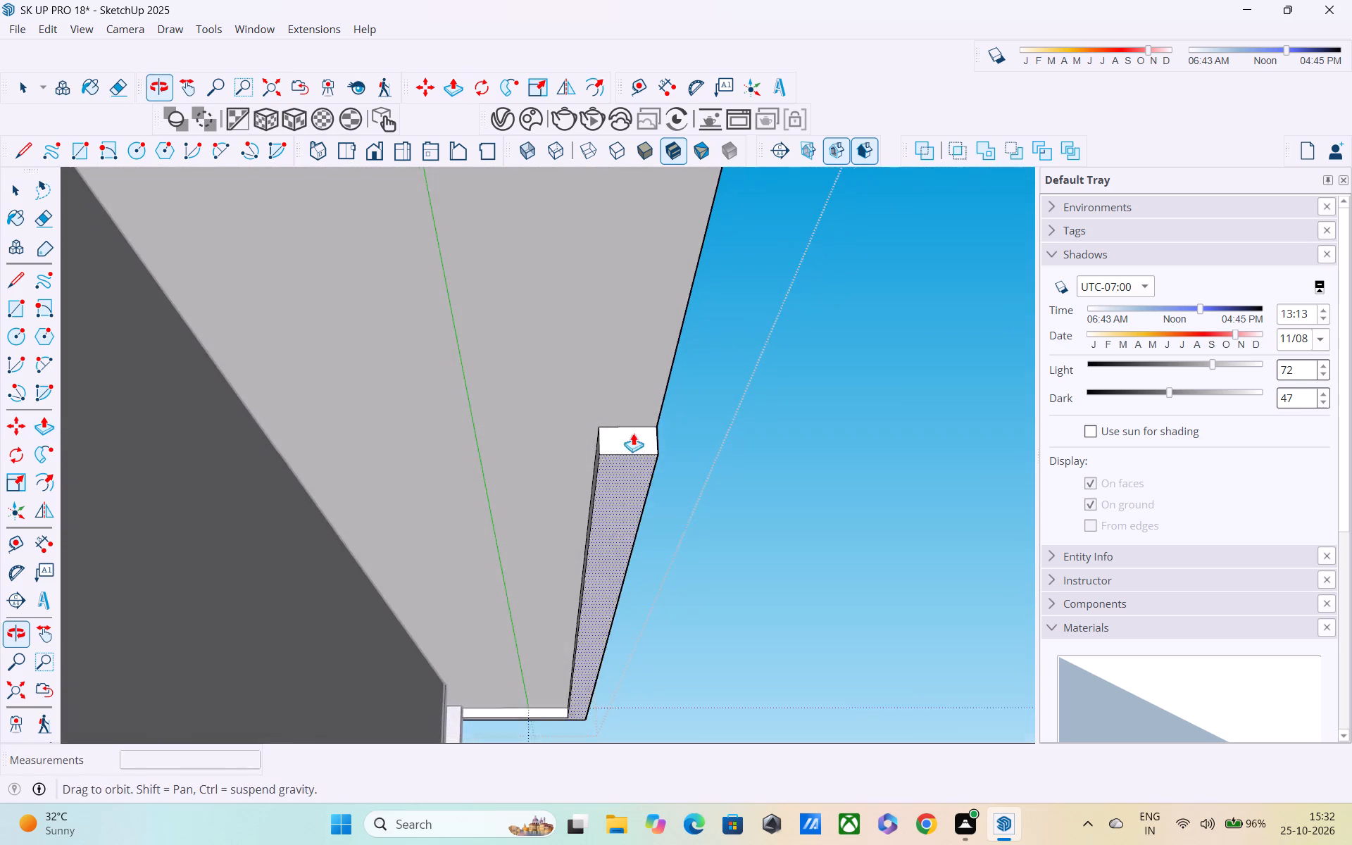
middle_click_drag(633, 433, 633, 434)
scroll(633, 468, "up", 4)
middle_click_drag(633, 473, 661, 475)
key("space")
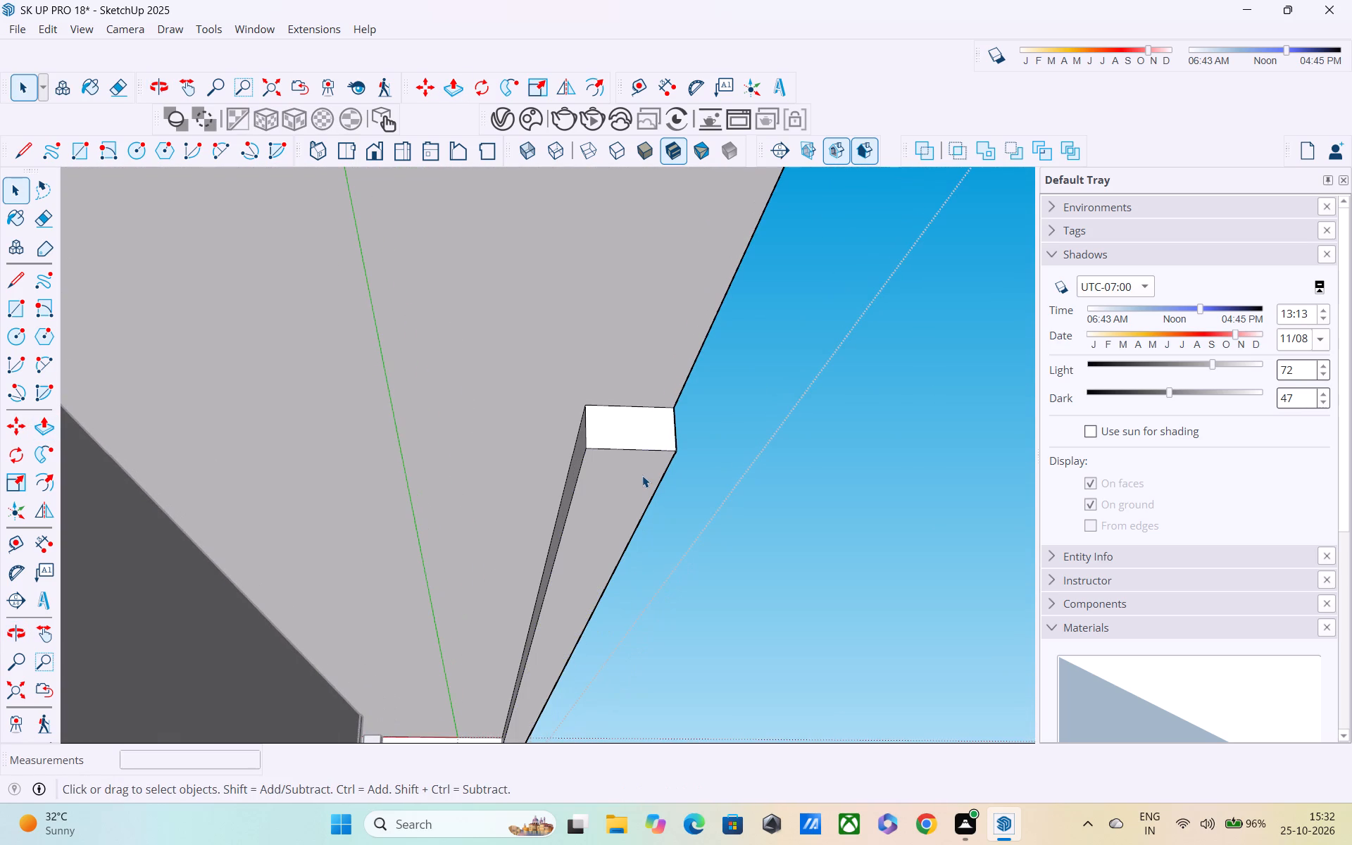
key("l")
middle_click_drag(573, 467, 672, 494)
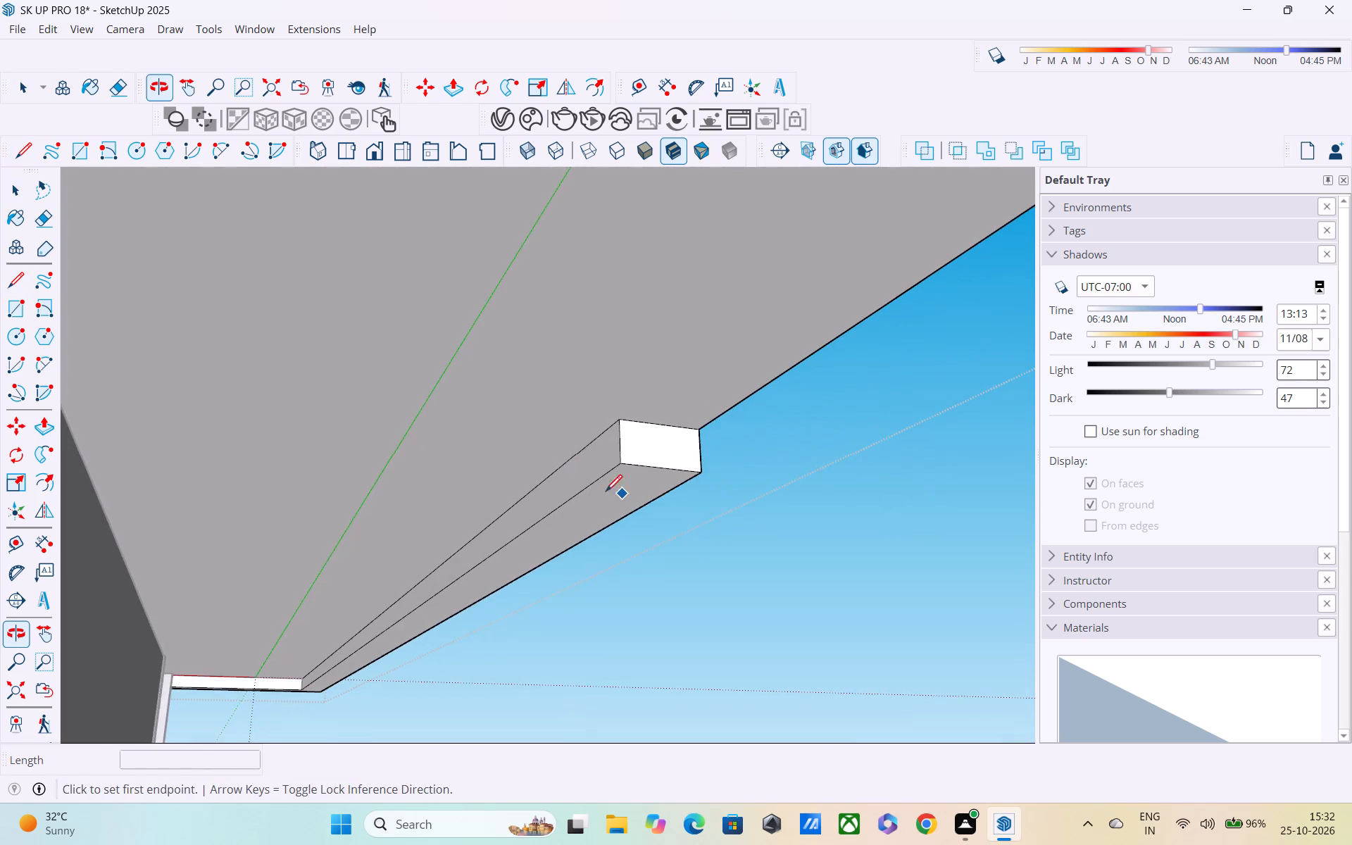
scroll(601, 483, "up", 3)
middle_click_drag(604, 478, 641, 497)
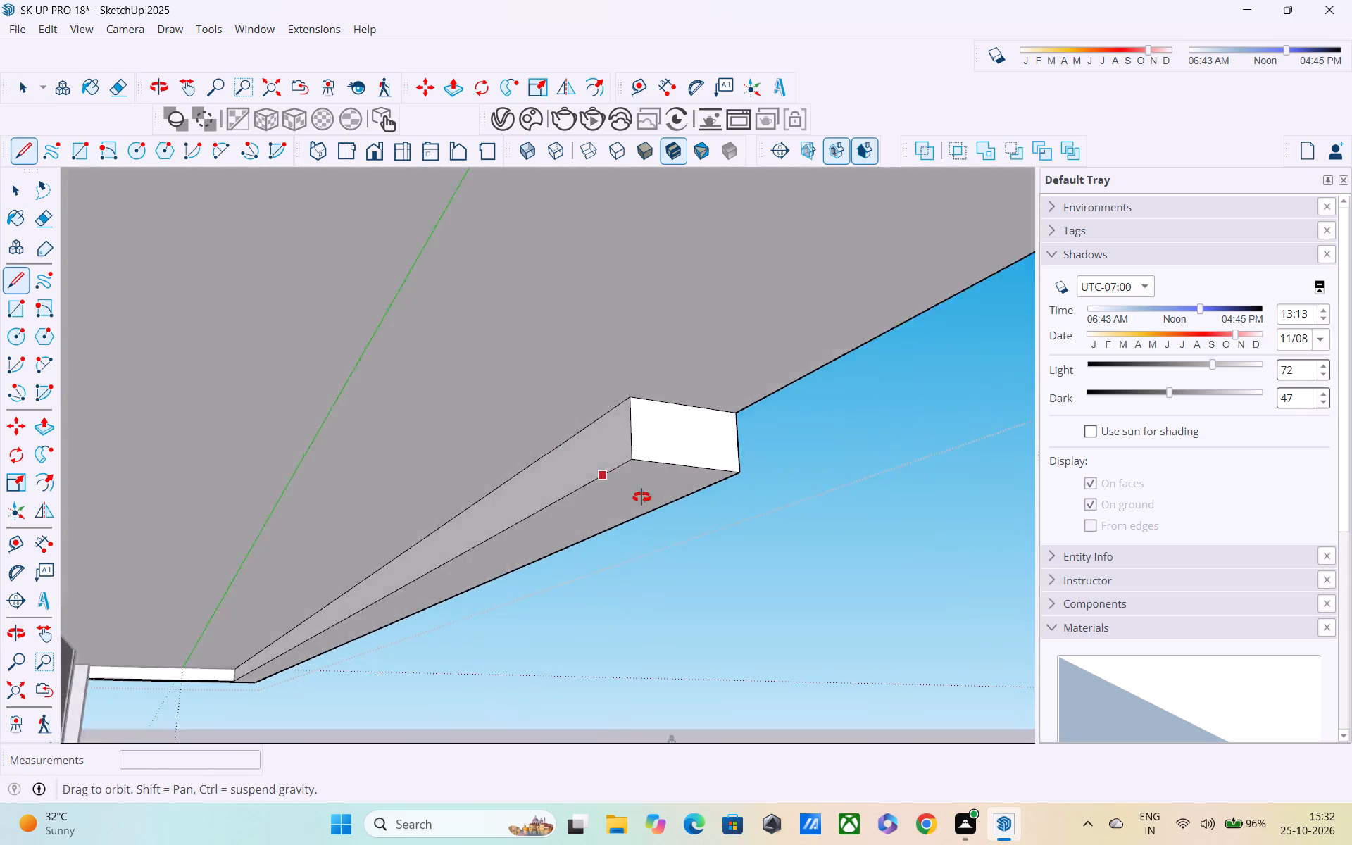
middle_click_drag(641, 497, 777, 528)
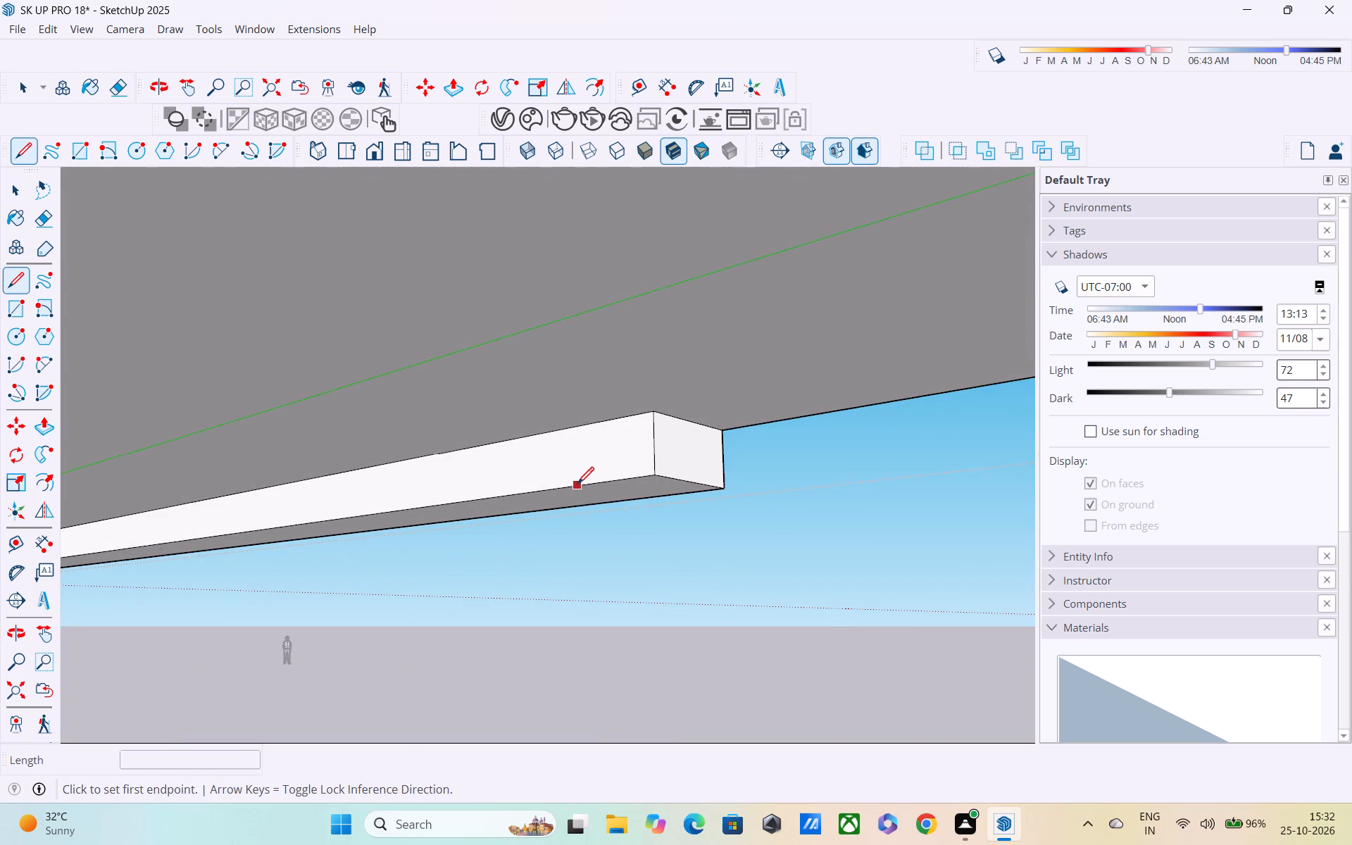
left_click(577, 485)
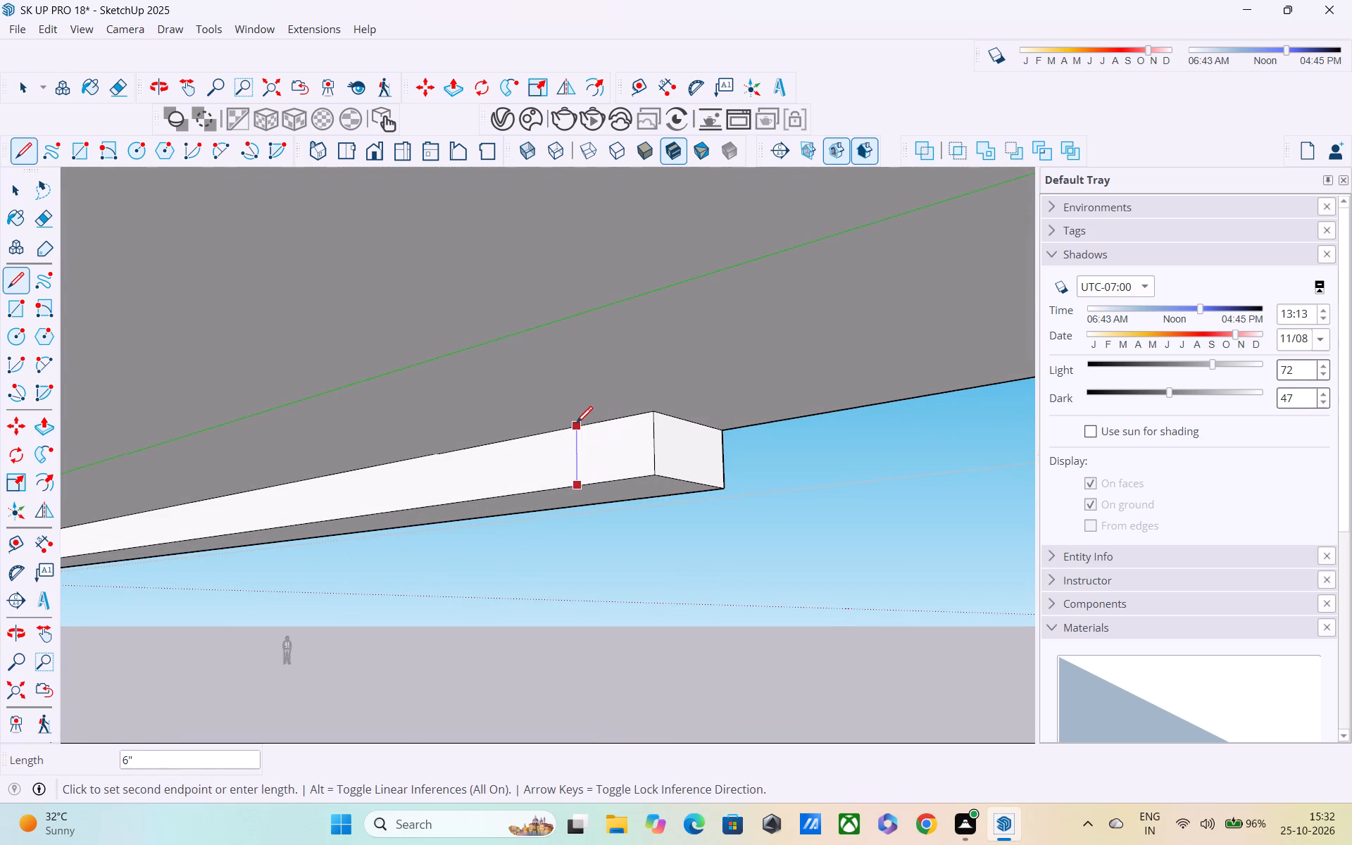
left_click(576, 425)
Push/Pull the marked end of the side beam about 6' 1" inward under the slab toward the ground-floor wall.
key("p")
left_click(611, 437)
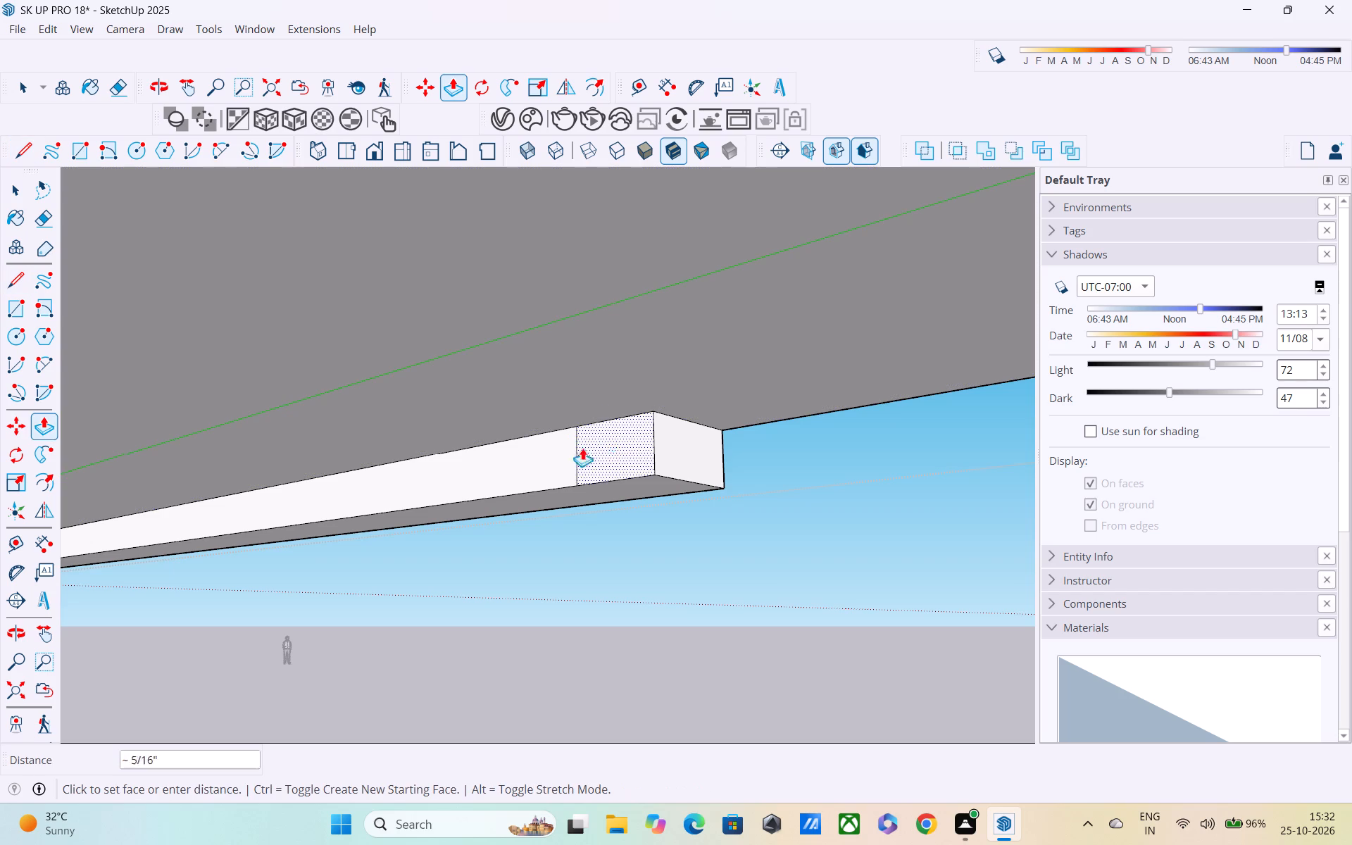
scroll(394, 483, "down", 5)
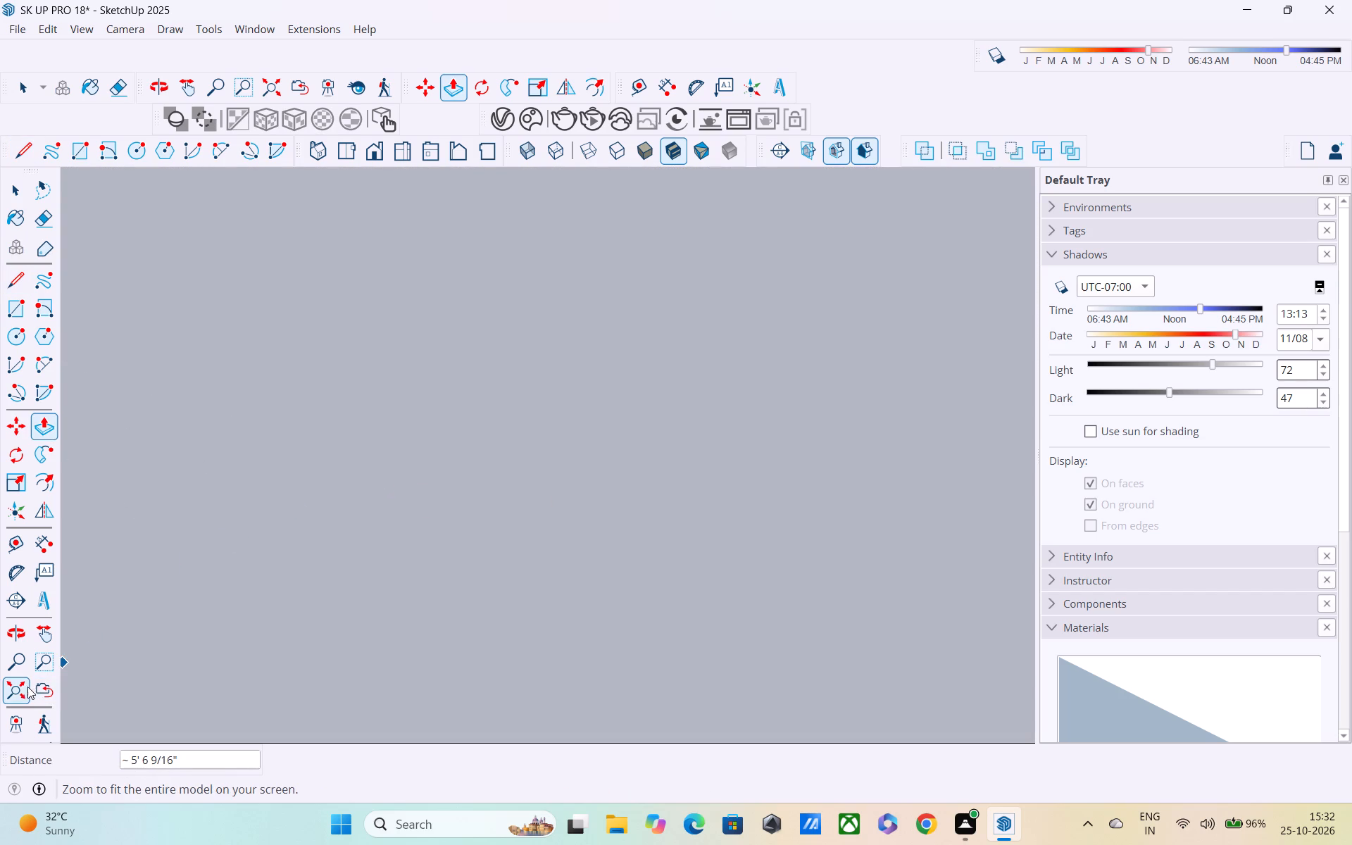
left_click(19, 689)
middle_click_drag(455, 534, 454, 534)
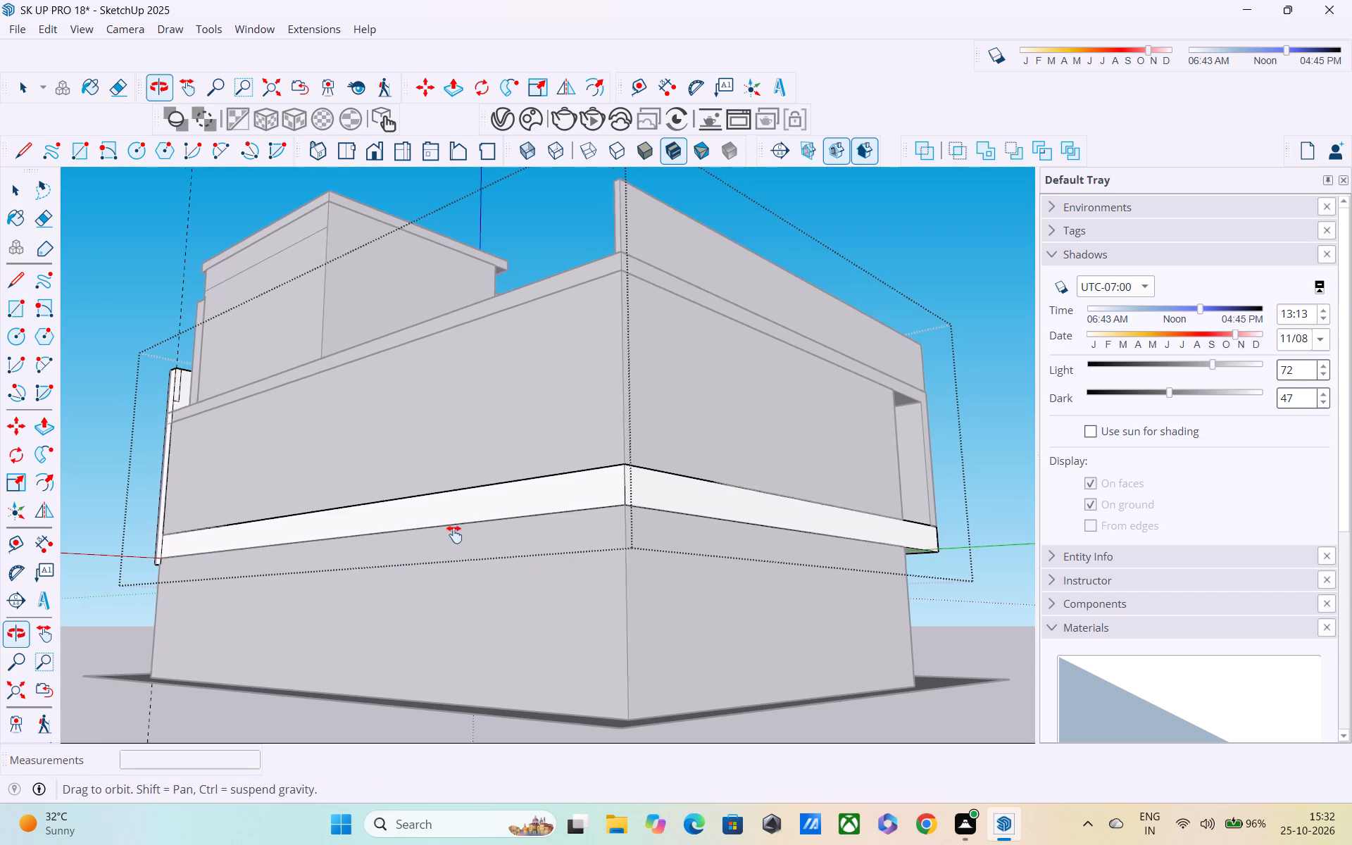
middle_click_drag(454, 534, 339, 565)
middle_click_drag(533, 520, 112, 560)
middle_click_drag(513, 512, 516, 491)
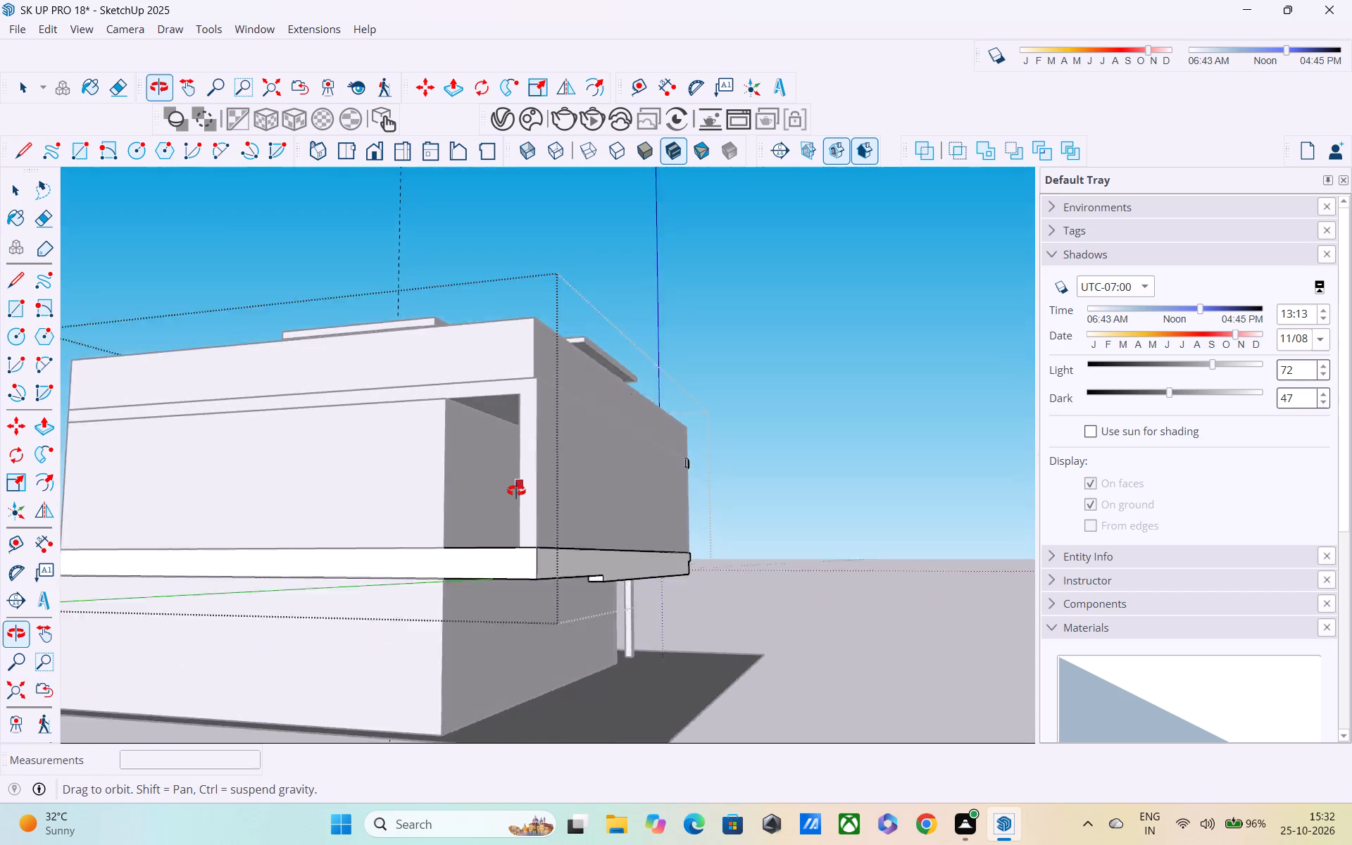
middle_click_drag(516, 491, 505, 423)
scroll(562, 512, "up", 4)
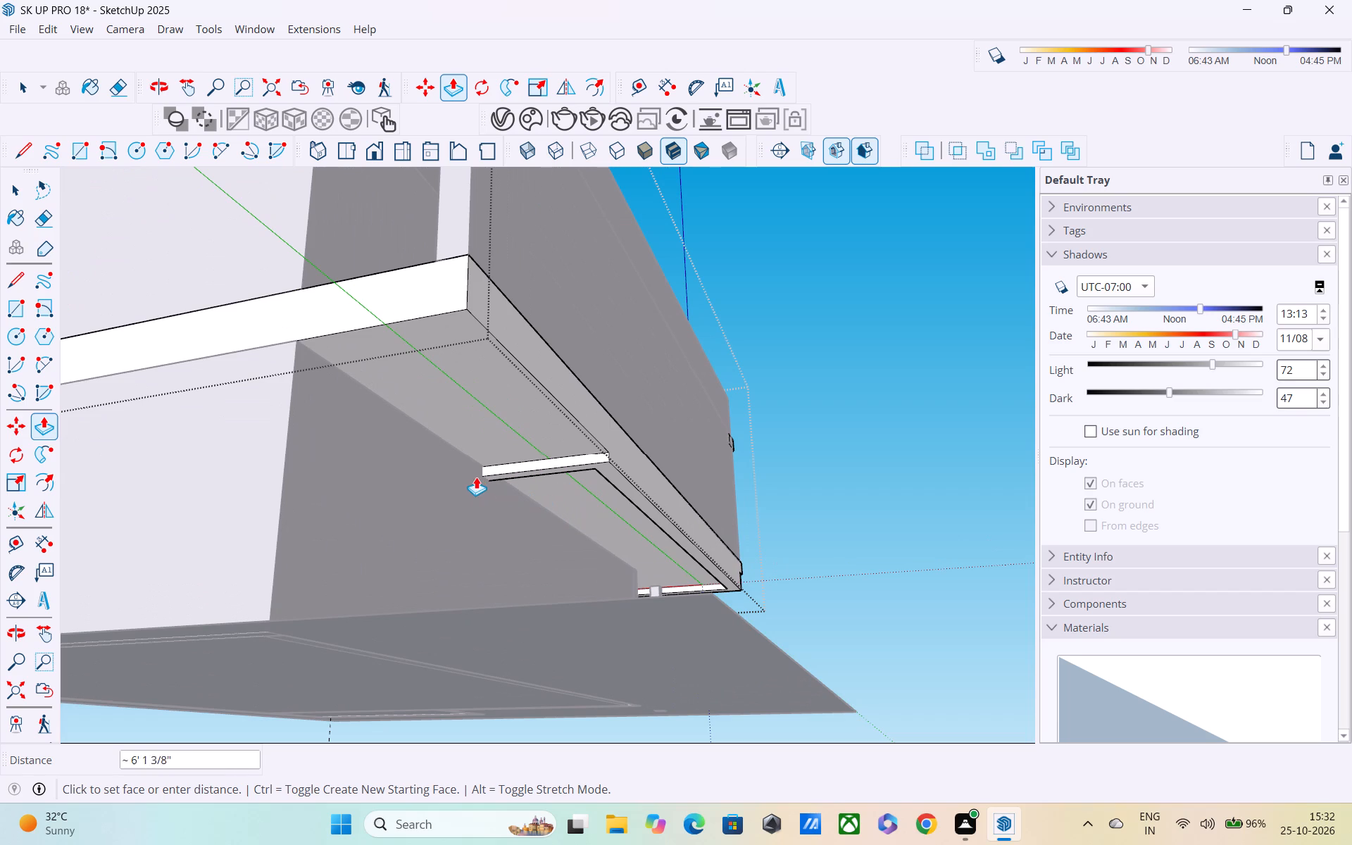
left_click(475, 476)
scroll(525, 481, "up", 1)
middle_click_drag(524, 481, 442, 477)
key("space")
scroll(447, 459, "up", 1)
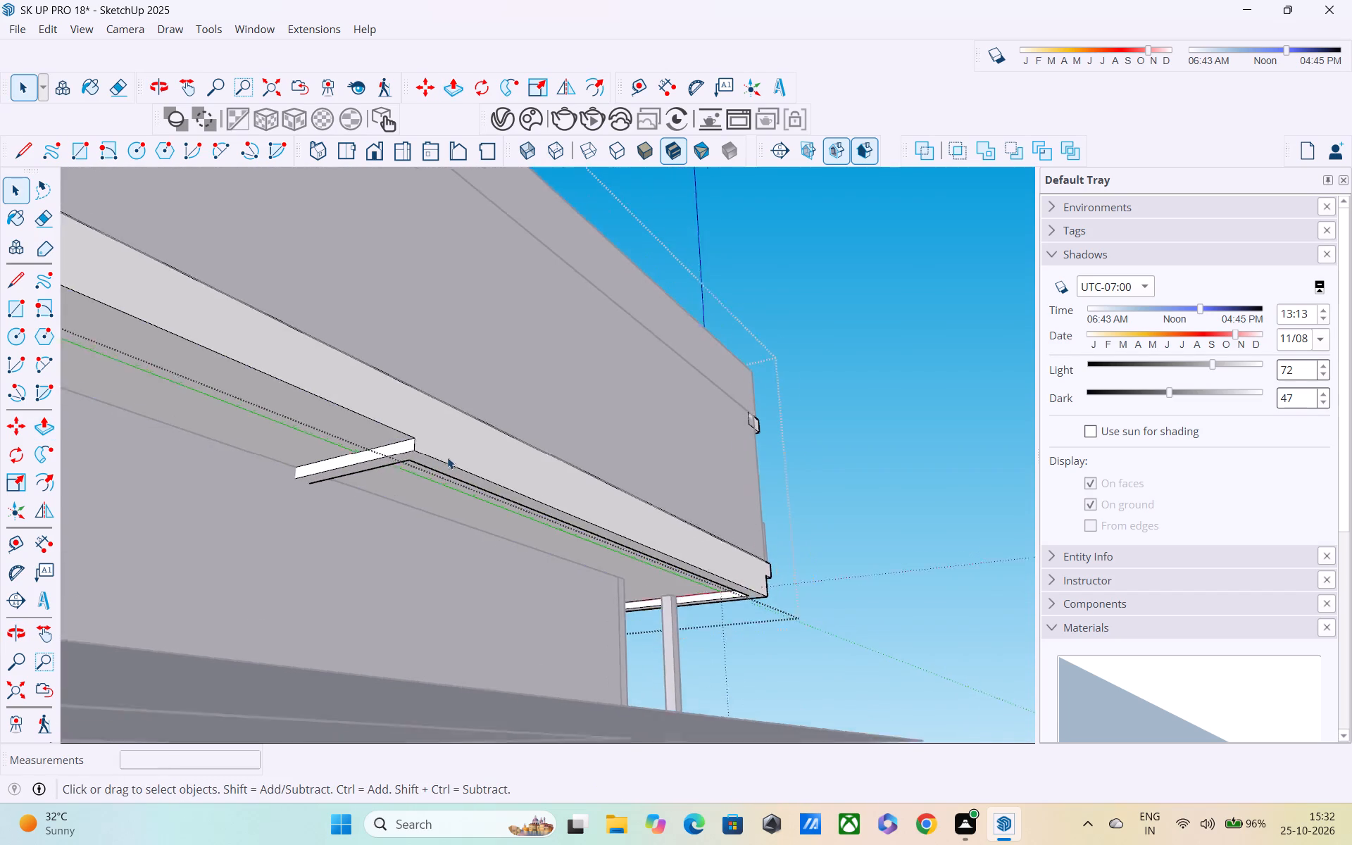
Draw an edge about 11" long across the side beam's underside, continuing the cross beam's front edge to the outer edge.
scroll(447, 457, "up", 5)
key("l")
scroll(437, 455, "up", 3)
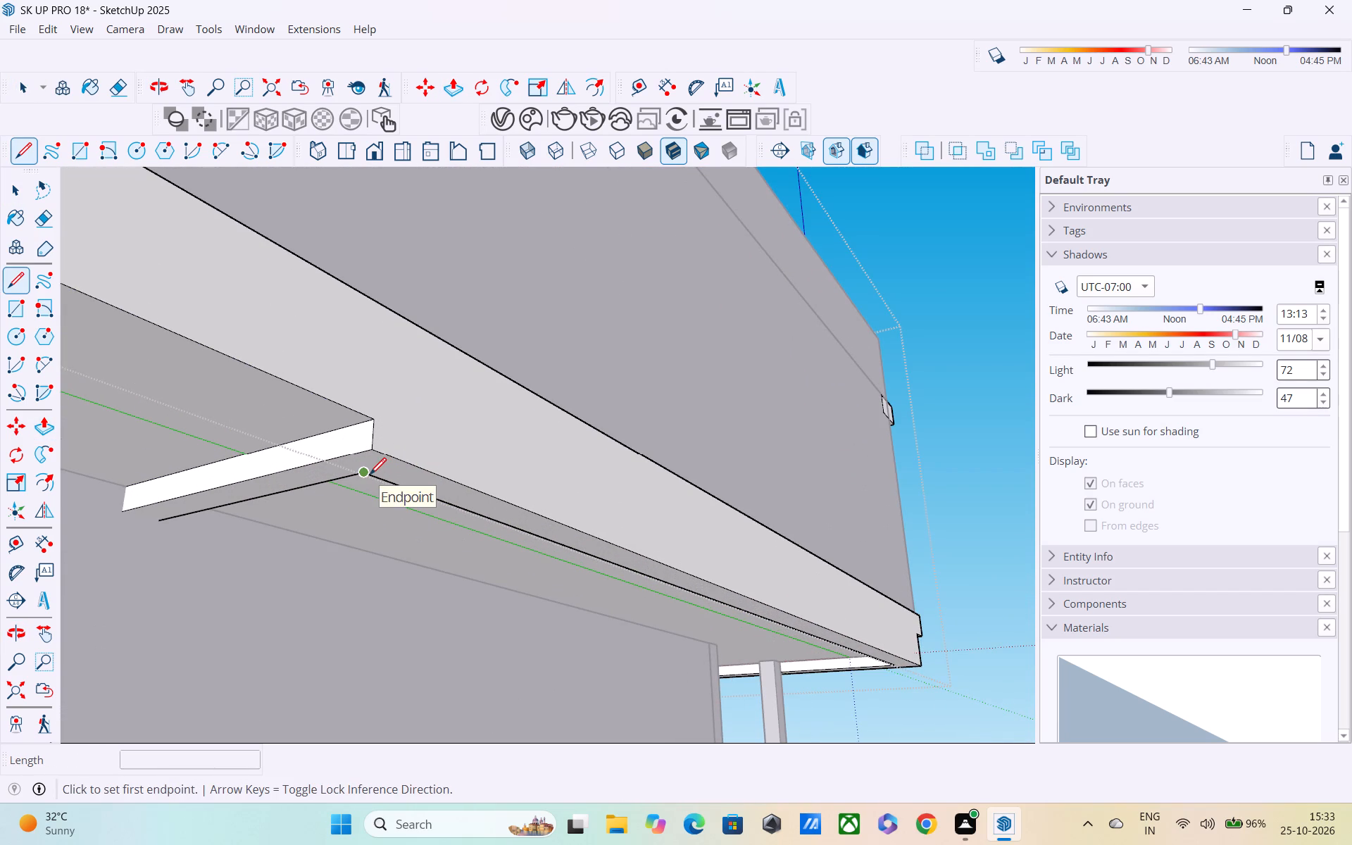
middle_click_drag(395, 477, 487, 430)
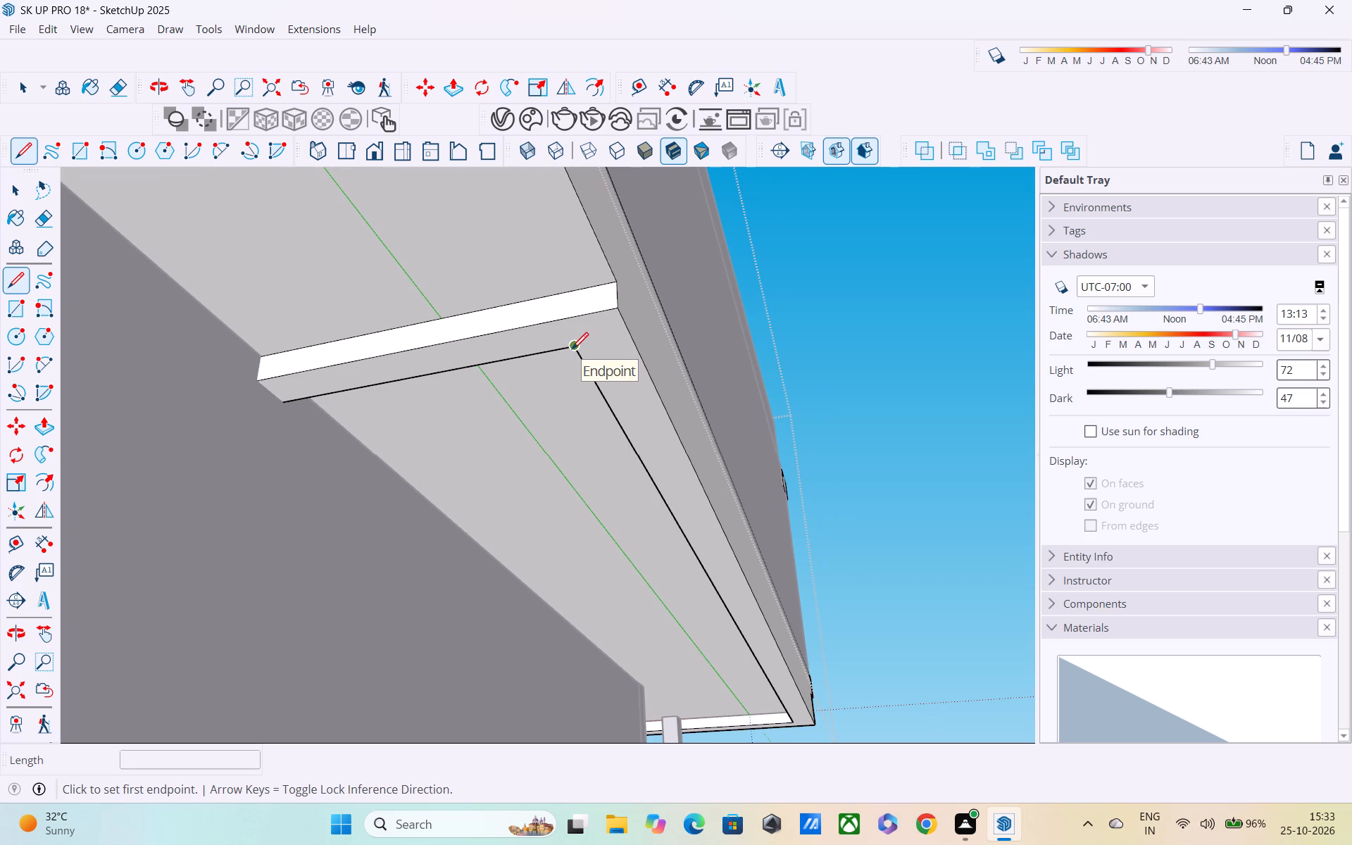
left_click(572, 351)
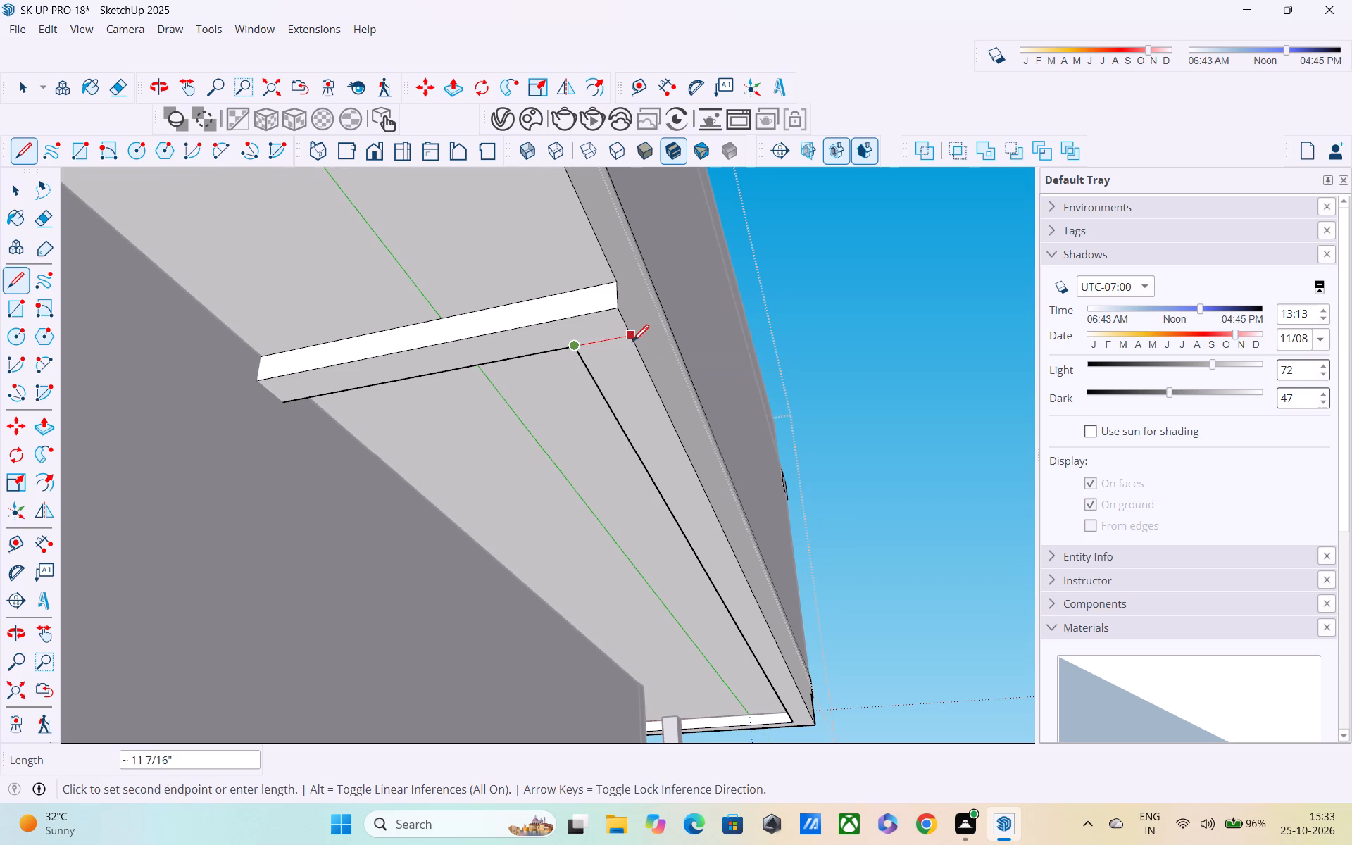
left_click(632, 342)
key("space")
Push/Pull the cross beam's underside 9' 6" down to the ground to form a wall beneath the overhanging slab.
key("p")
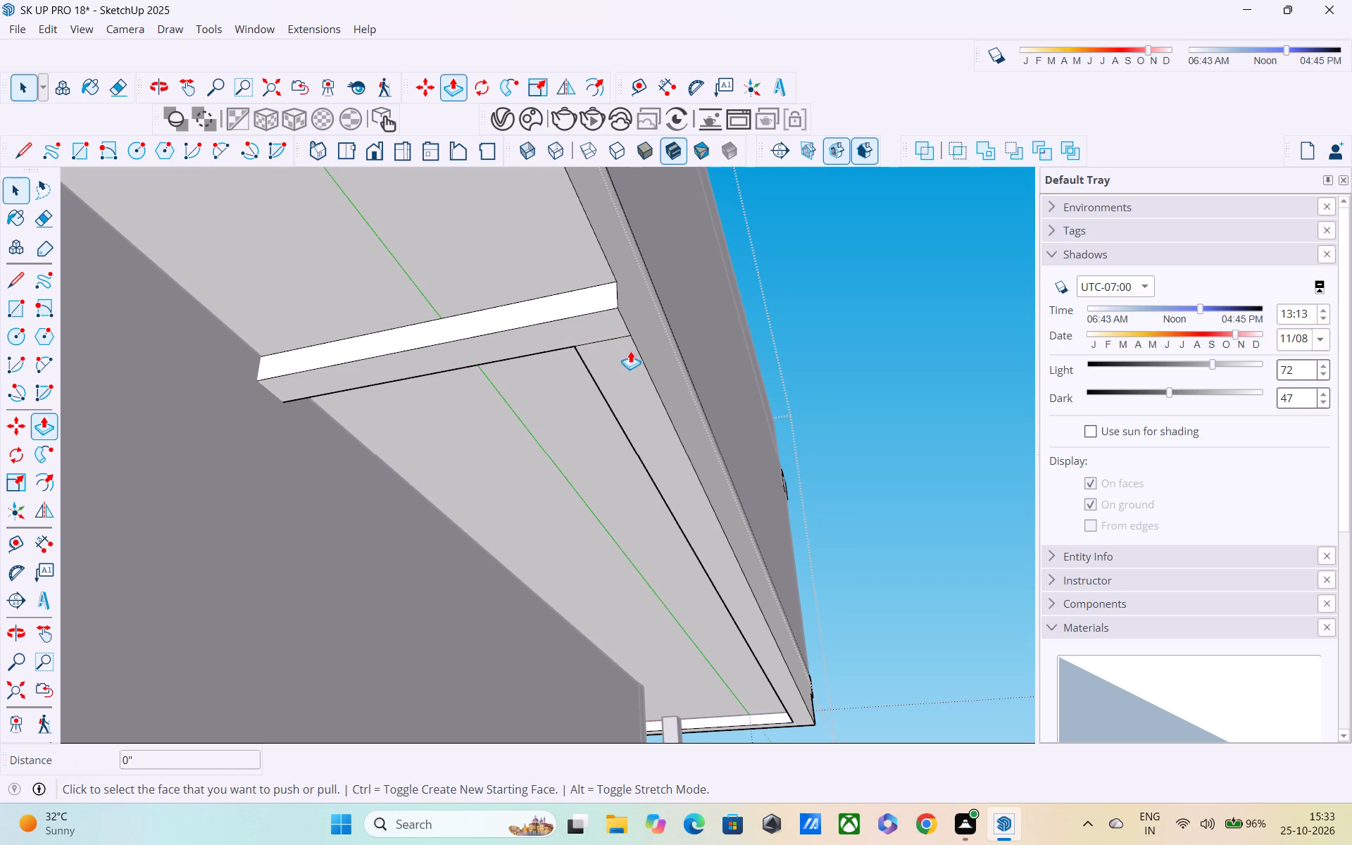
left_click(576, 336)
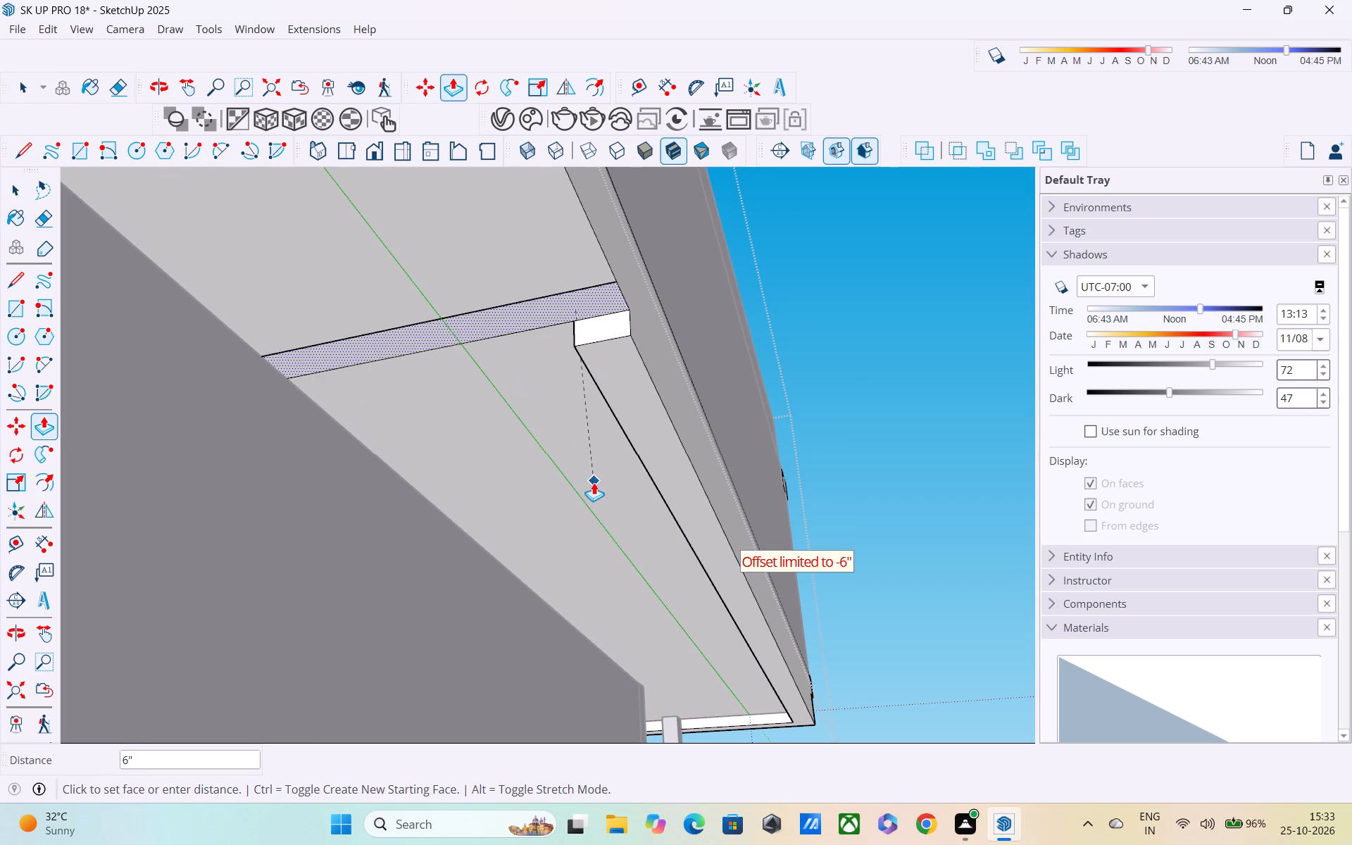
scroll(564, 416, "down", 2)
middle_click_drag(564, 416, 486, 442)
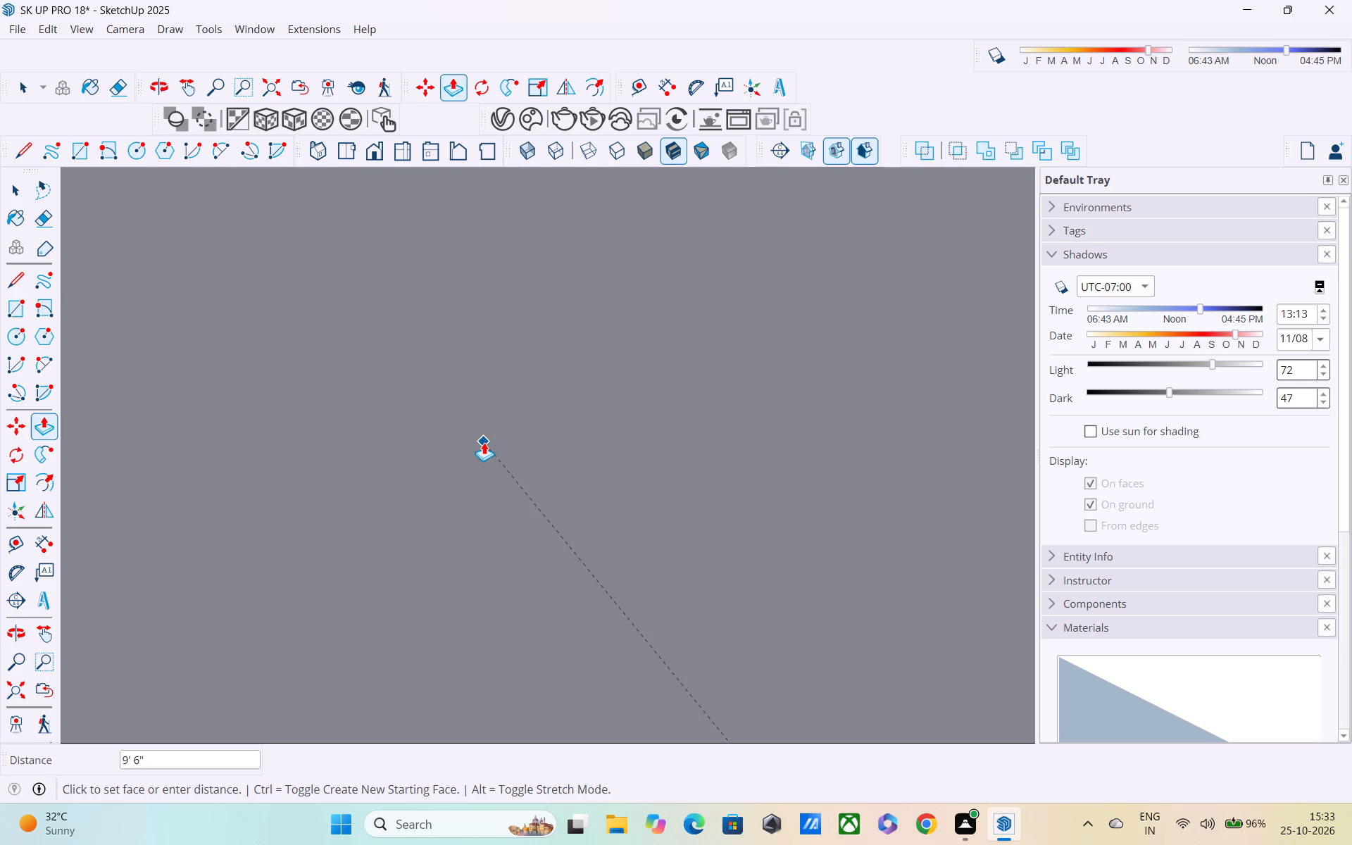
scroll(484, 442, "down", 5)
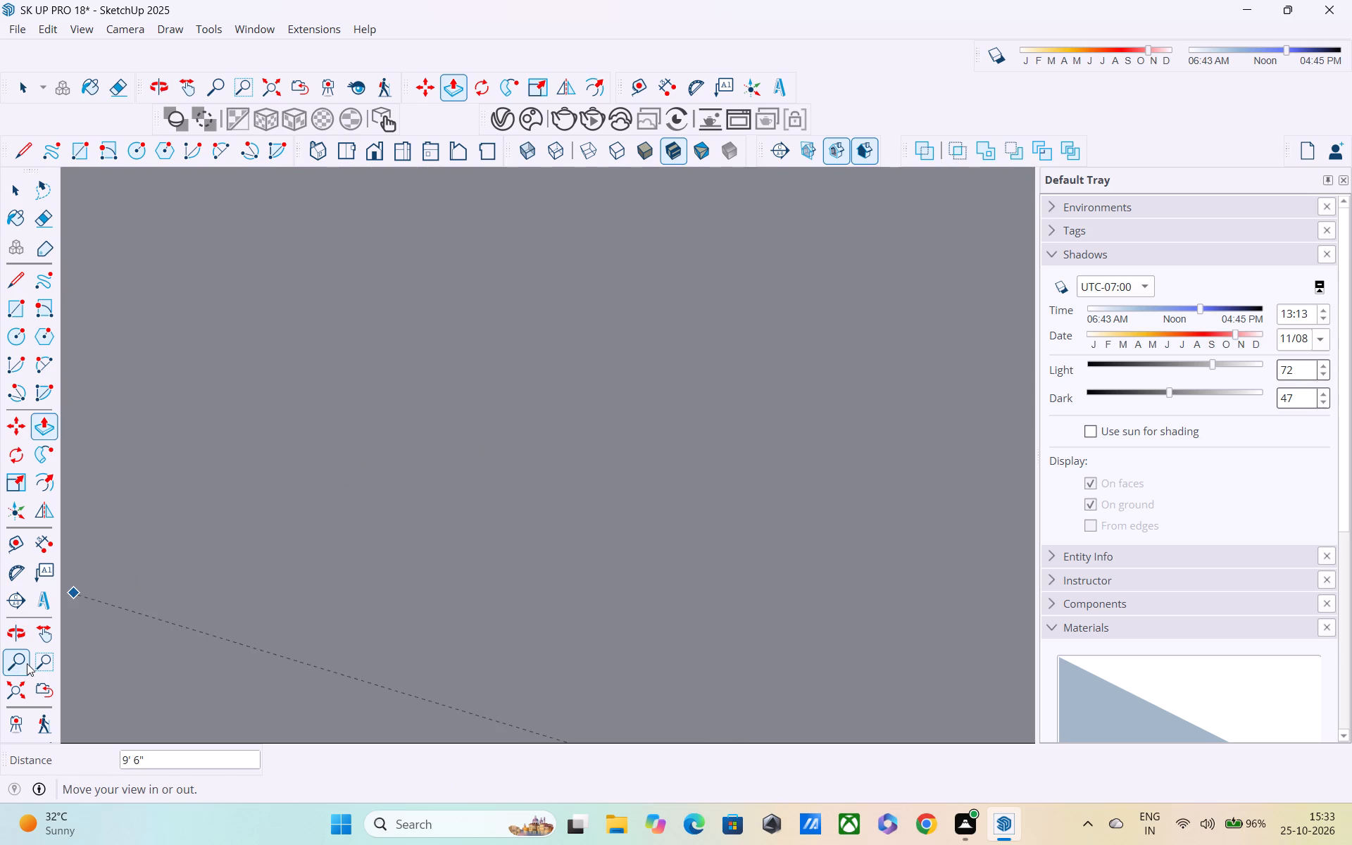
left_click(16, 691)
middle_click_drag(196, 596, 15, 735)
scroll(358, 518, "up", 4)
scroll(301, 569, "up", 2)
middle_click_drag(258, 599, 240, 566)
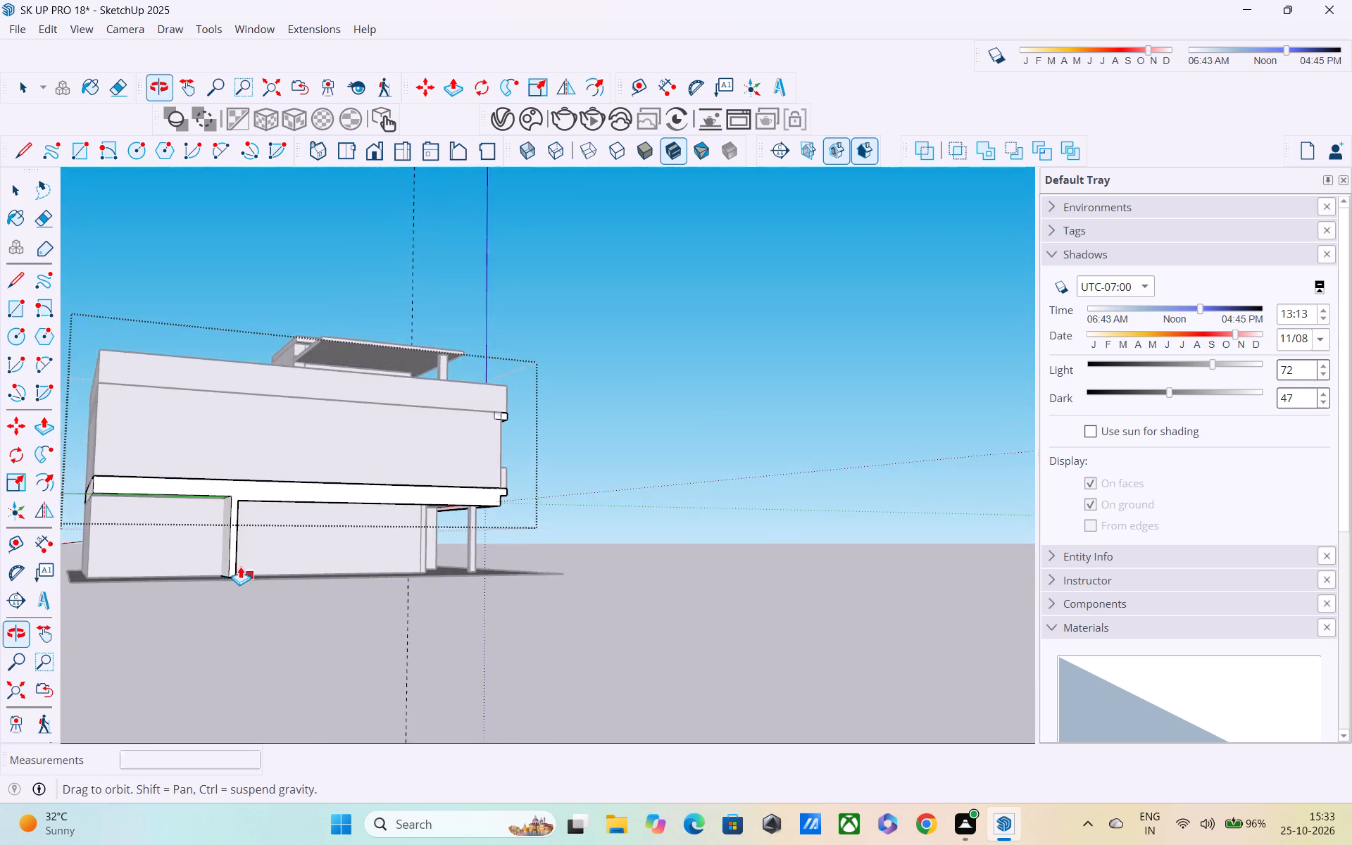
middle_click_drag(240, 566, 242, 566)
scroll(230, 570, "up", 3)
middle_click_drag(230, 564, 303, 641)
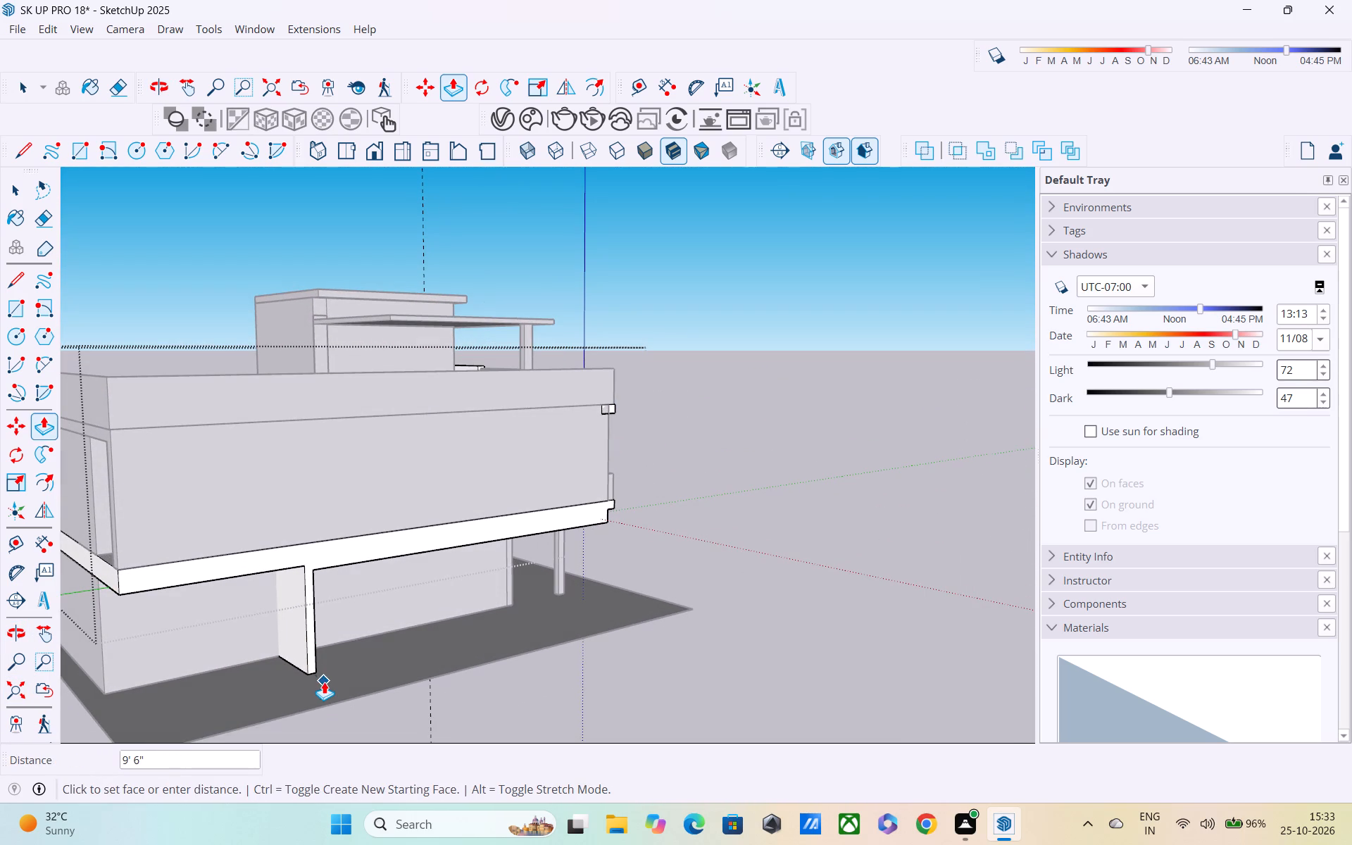
left_click(328, 691)
Leave the slab group and examine the new wall under the overhang from the side and front of the house.
middle_click_drag(325, 688, 0, 646)
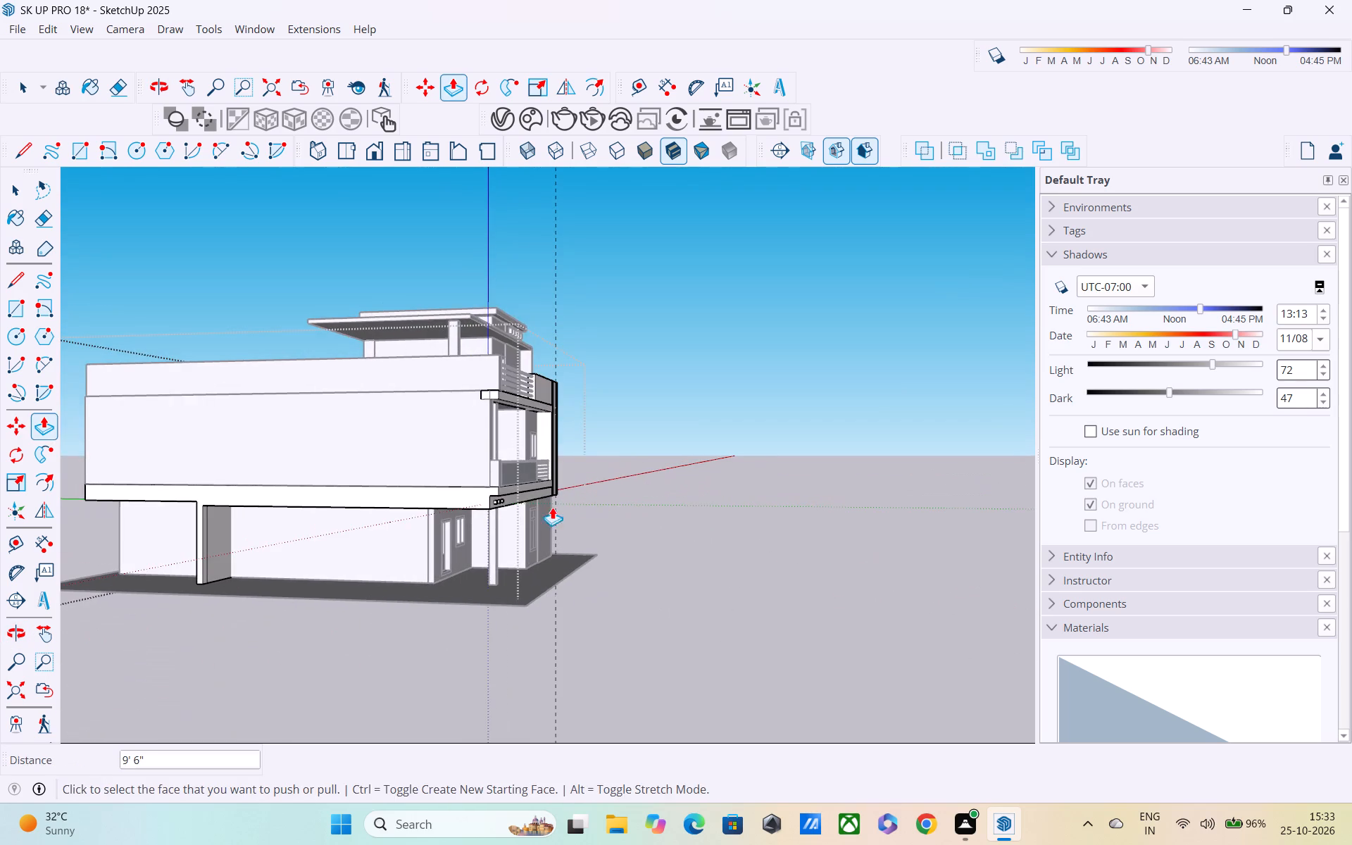
middle_click_drag(549, 508, 193, 522)
key("space")
left_click(241, 499)
middle_click_drag(282, 498, 151, 492)
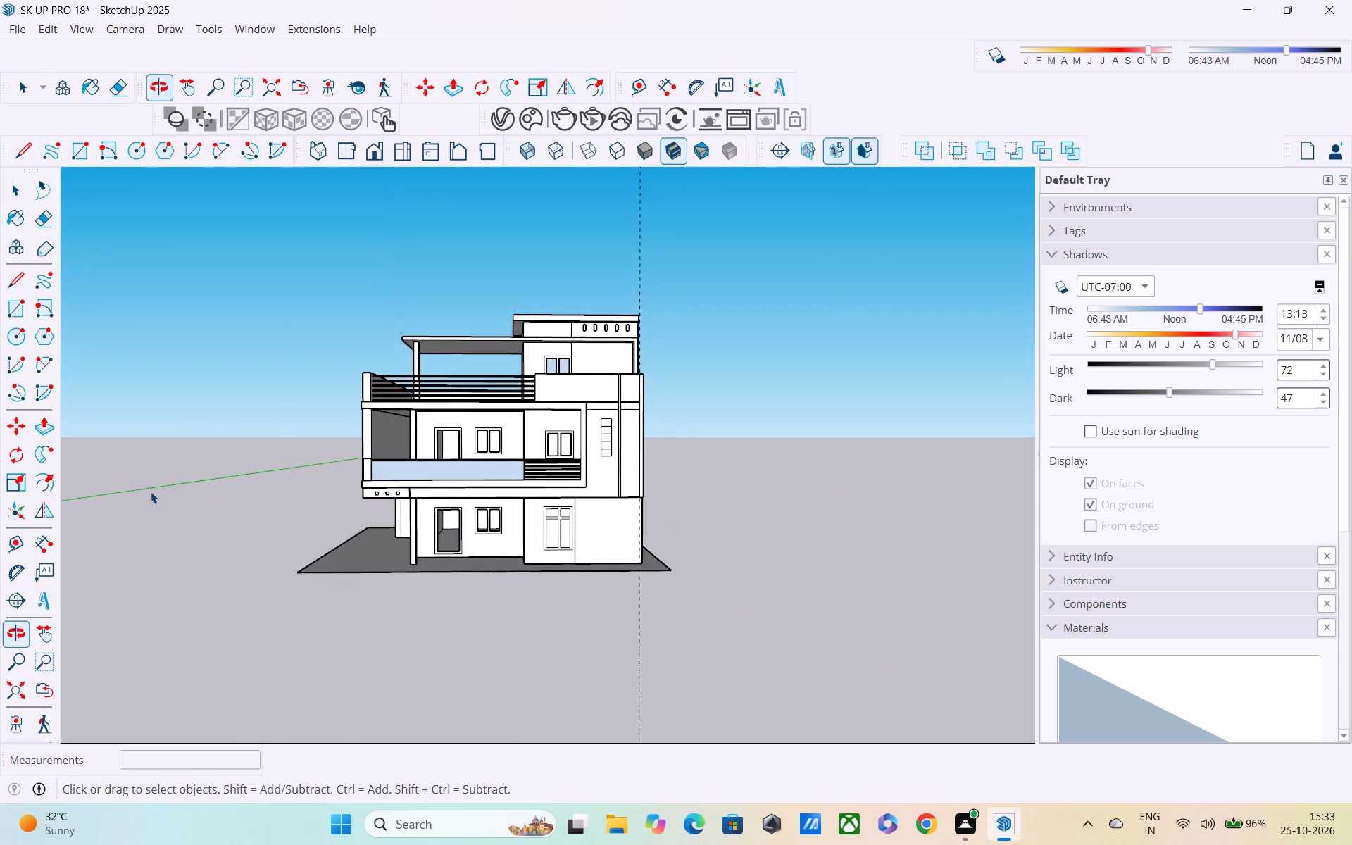
scroll(401, 501, "up", 5)
middle_click_drag(401, 498, 435, 432)
scroll(418, 496, "up", 4)
scroll(370, 572, "up", 2)
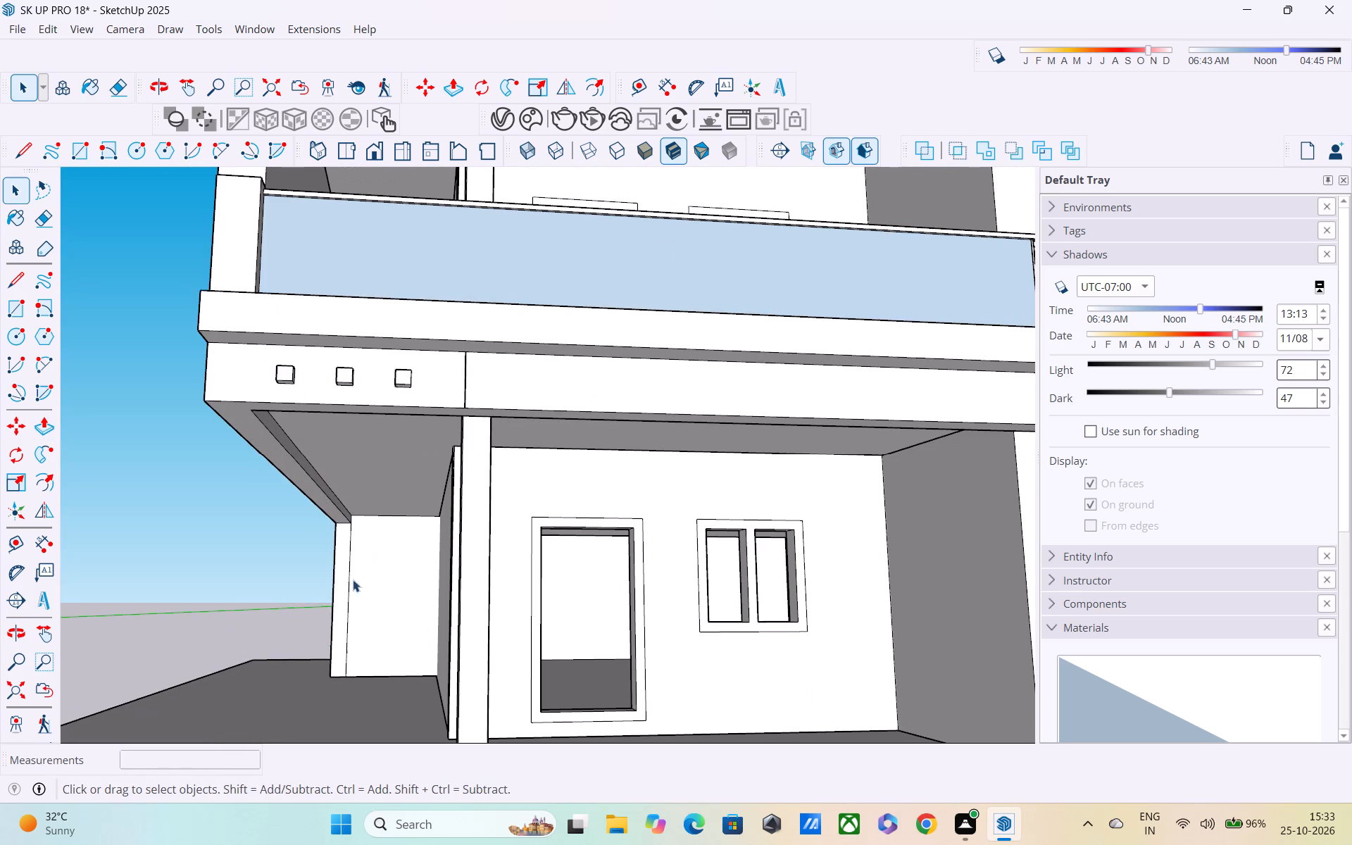
left_click(347, 598)
middle_click_drag(364, 596, 484, 597)
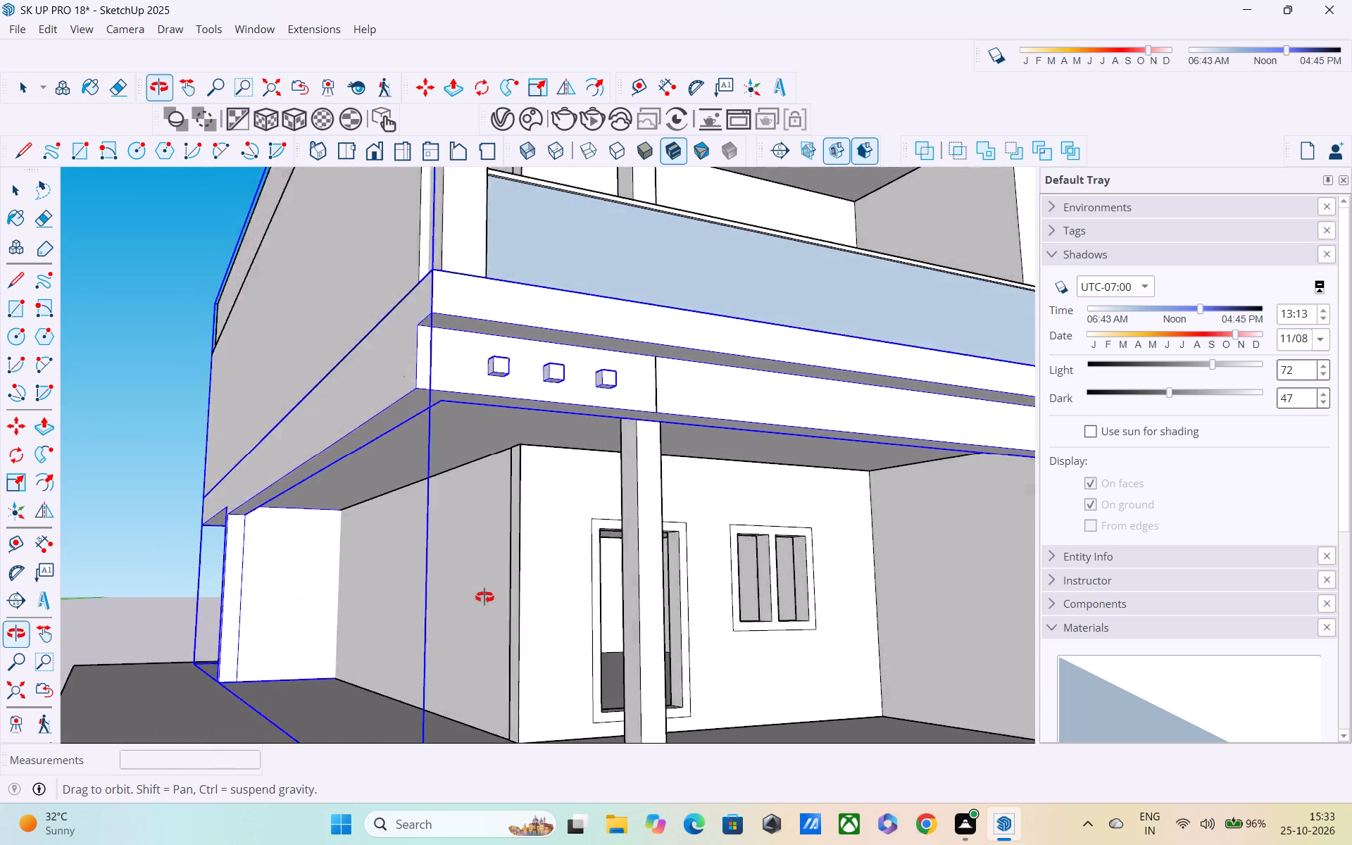
middle_click_drag(484, 597, 687, 585)
middle_click_drag(651, 580, 632, 583)
scroll(644, 580, "down", 7)
middle_click_drag(423, 596, 366, 602)
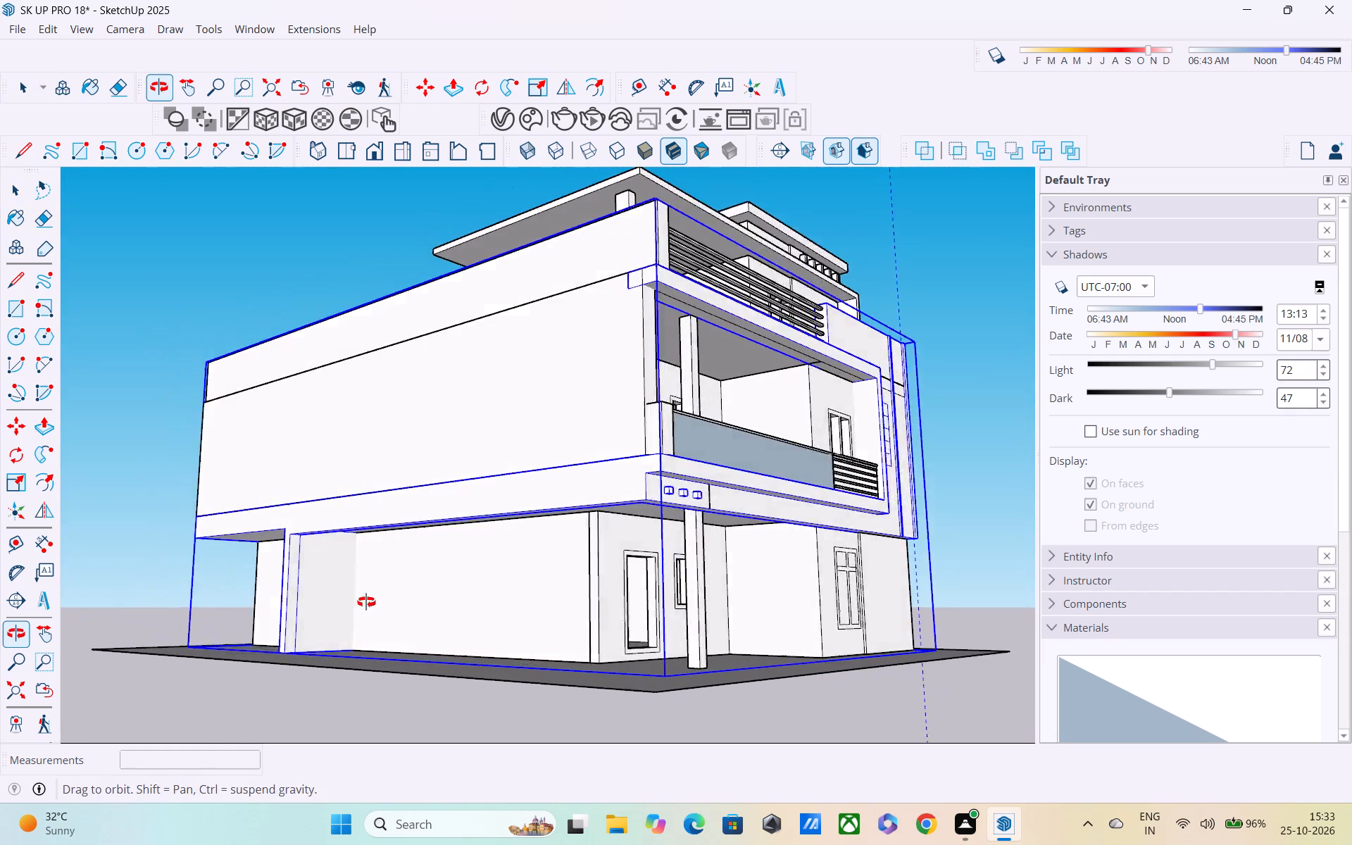
middle_click_drag(366, 602, 239, 611)
left_click(223, 501)
middle_click_drag(473, 701, 309, 668)
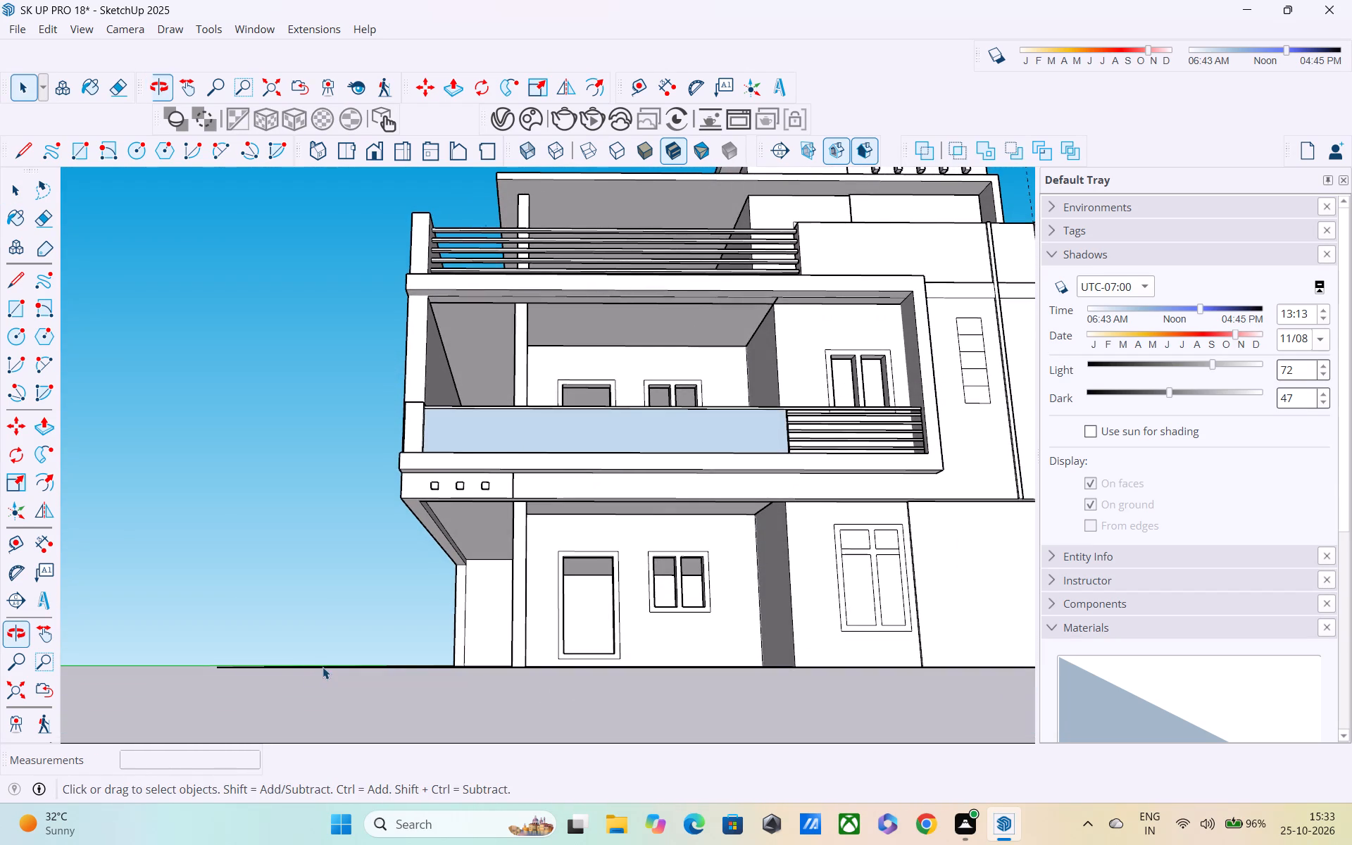
scroll(338, 668, "down", 3)
middle_click_drag(361, 658, 404, 665)
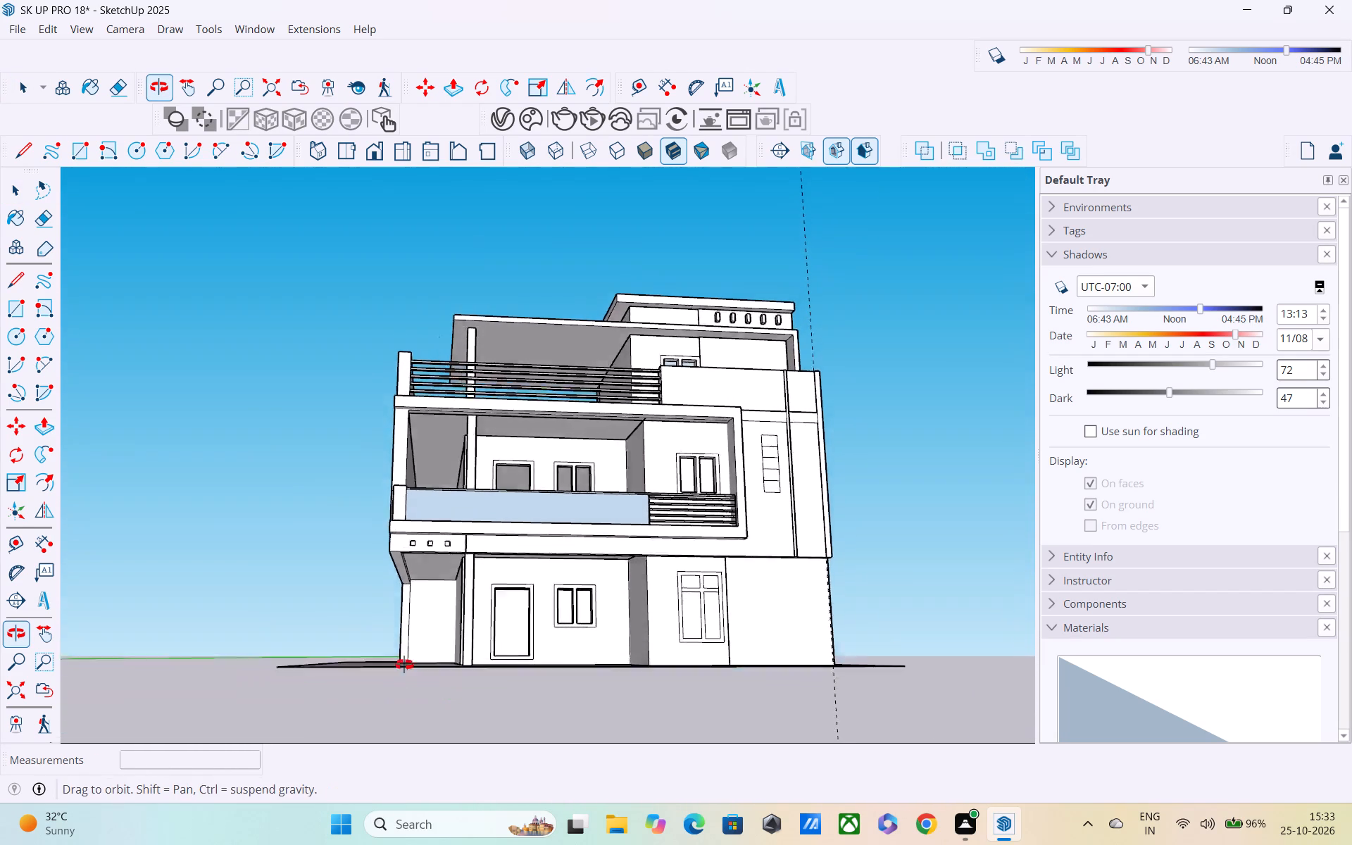
middle_click_drag(404, 665, 414, 688)
Open the slab group for editing and delete the stray vertical edge on the new wall's front face.
scroll(406, 627, "up", 8)
double_click(418, 602)
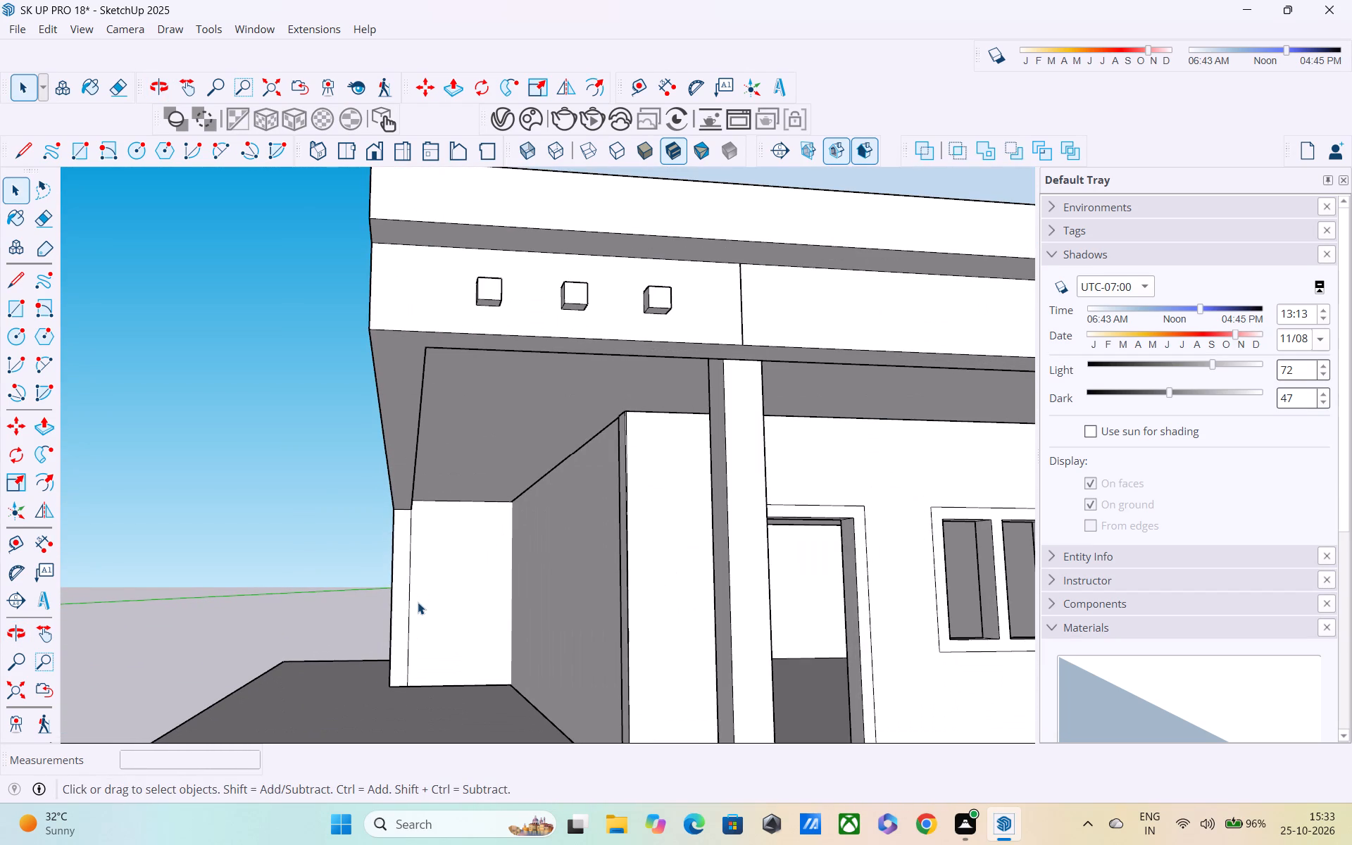
left_click(411, 578)
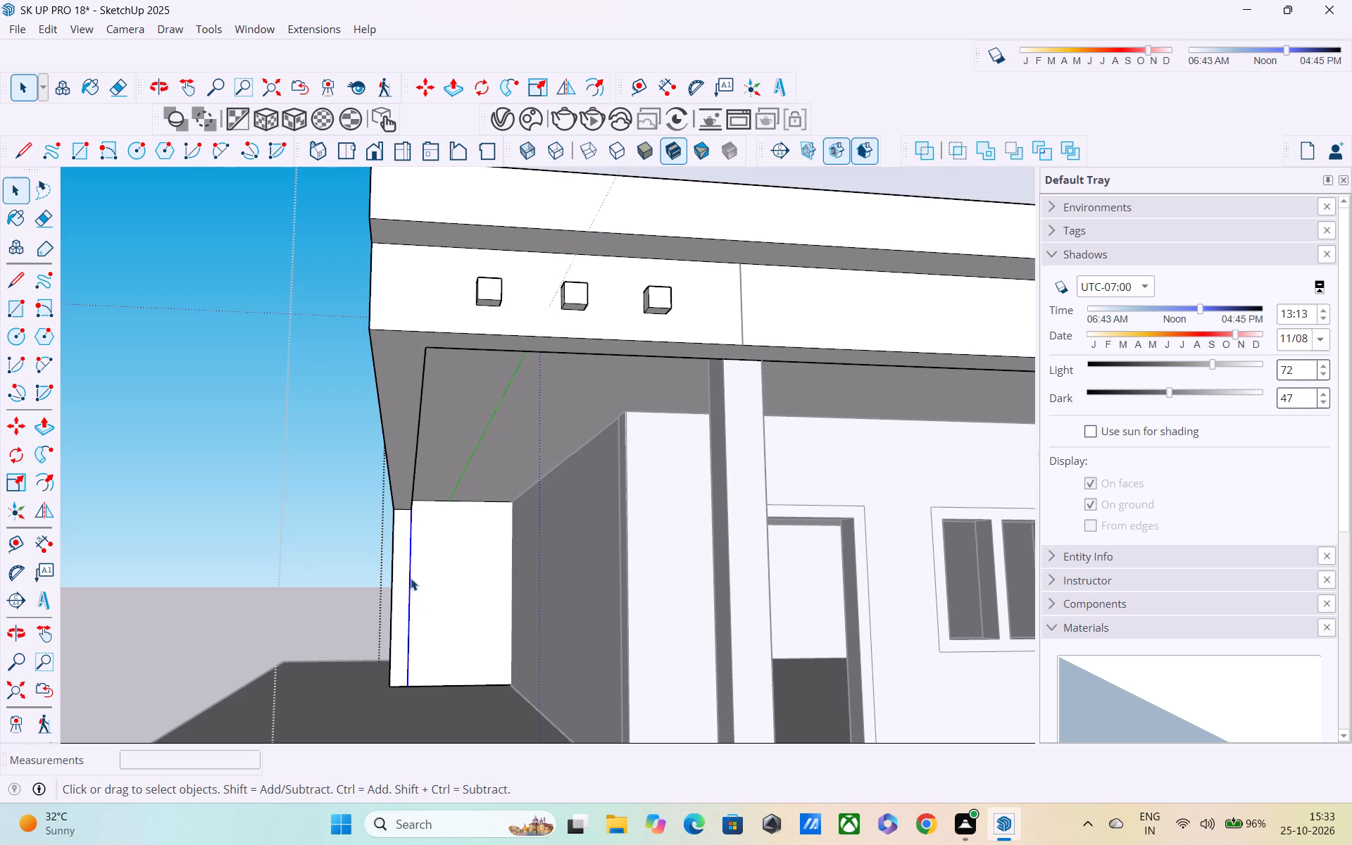
key("Delete")
Examine the house's front, side and rear elevations with the new wall in place, and leave the slab group.
scroll(437, 594, "down", 1)
middle_click_drag(437, 595, 355, 689)
scroll(366, 663, "down", 3)
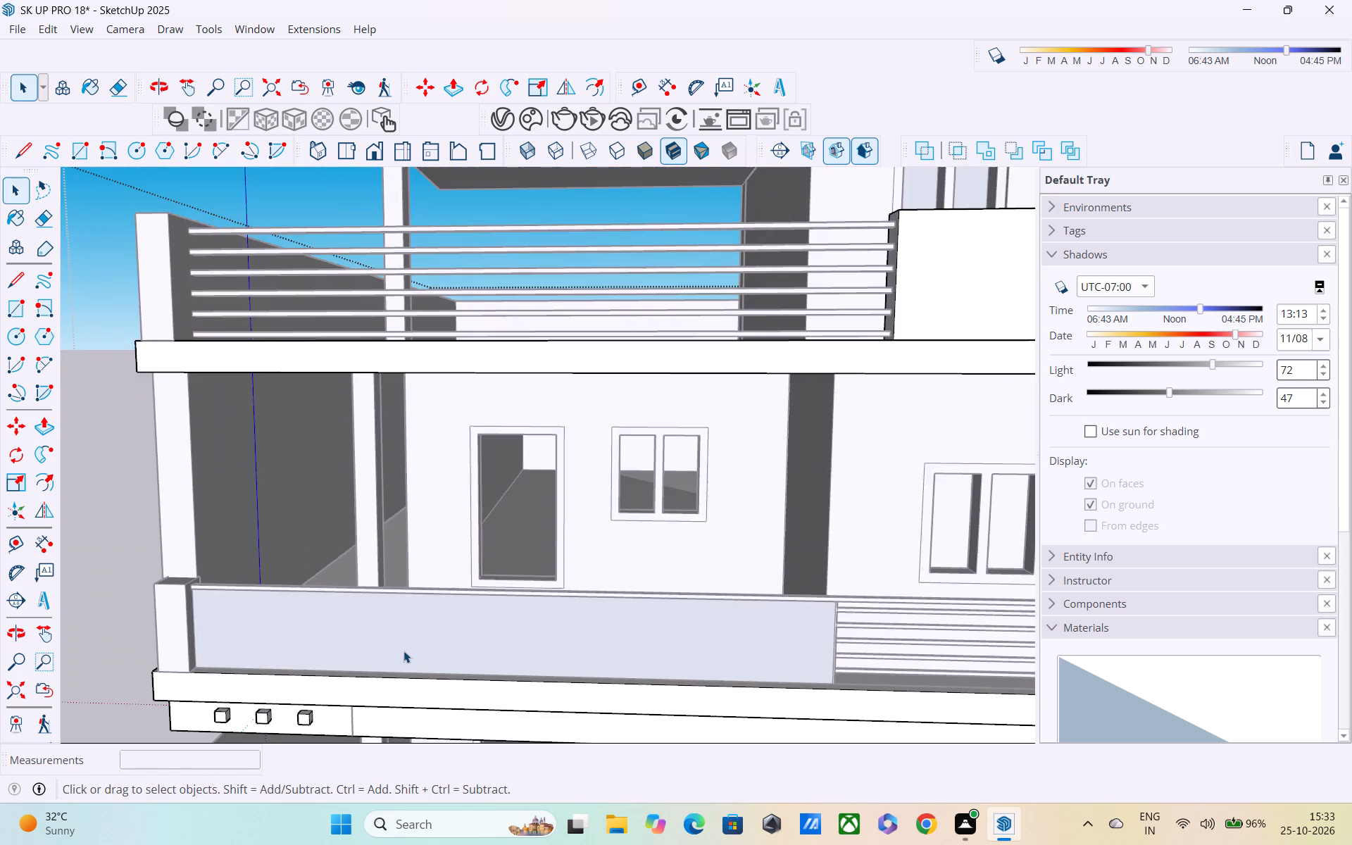
scroll(403, 651, "down", 3)
middle_click_drag(405, 649, 432, 557)
scroll(432, 557, "down", 8)
middle_click_drag(449, 616, 364, 631)
middle_click_drag(361, 638, 494, 641)
scroll(515, 647, "down", 1)
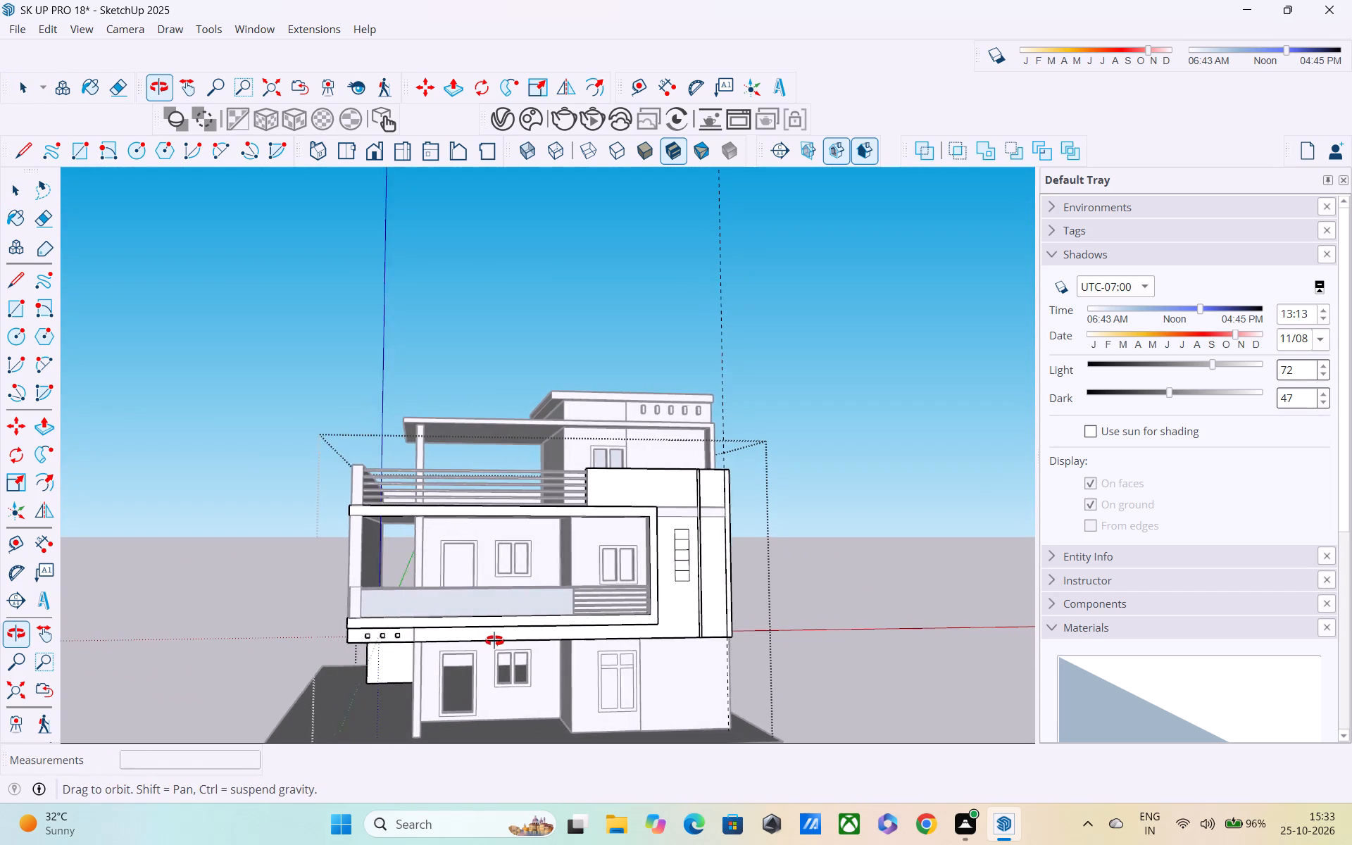
middle_click_drag(494, 641, 492, 639)
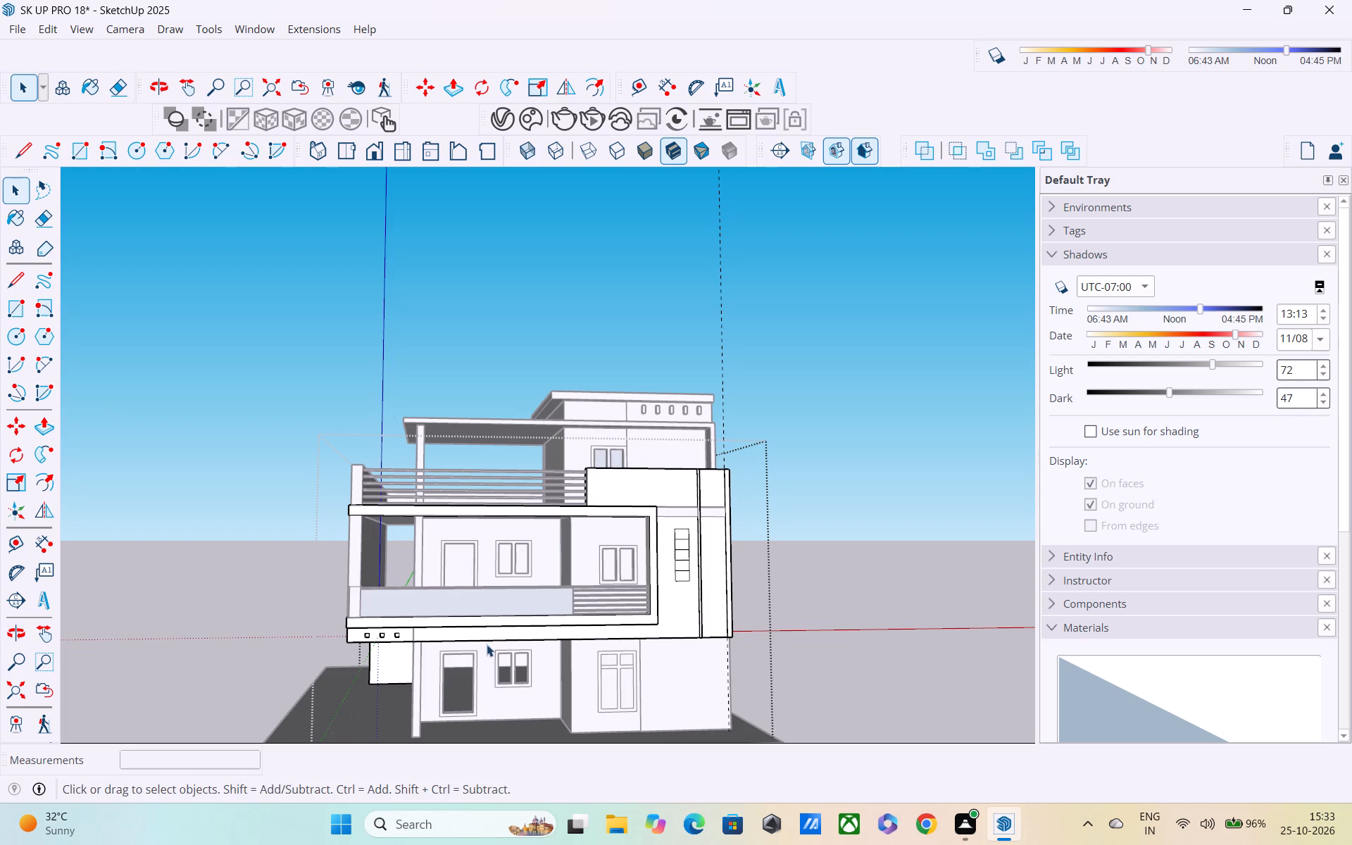
middle_click_drag(491, 651, 895, 638)
scroll(658, 646, "down", 4)
middle_click_drag(583, 646, 722, 658)
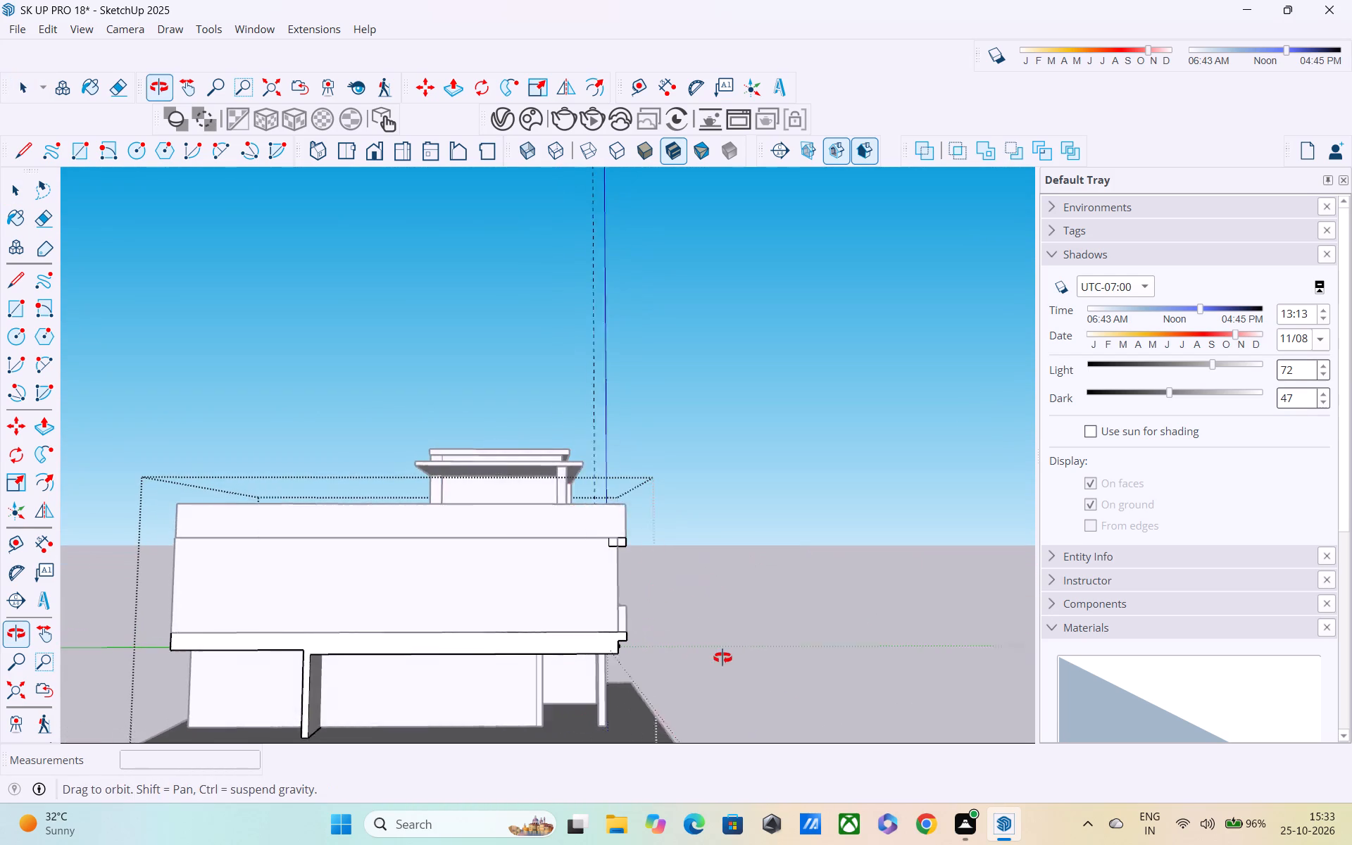
middle_click_drag(722, 658, 742, 658)
scroll(735, 656, "down", 7)
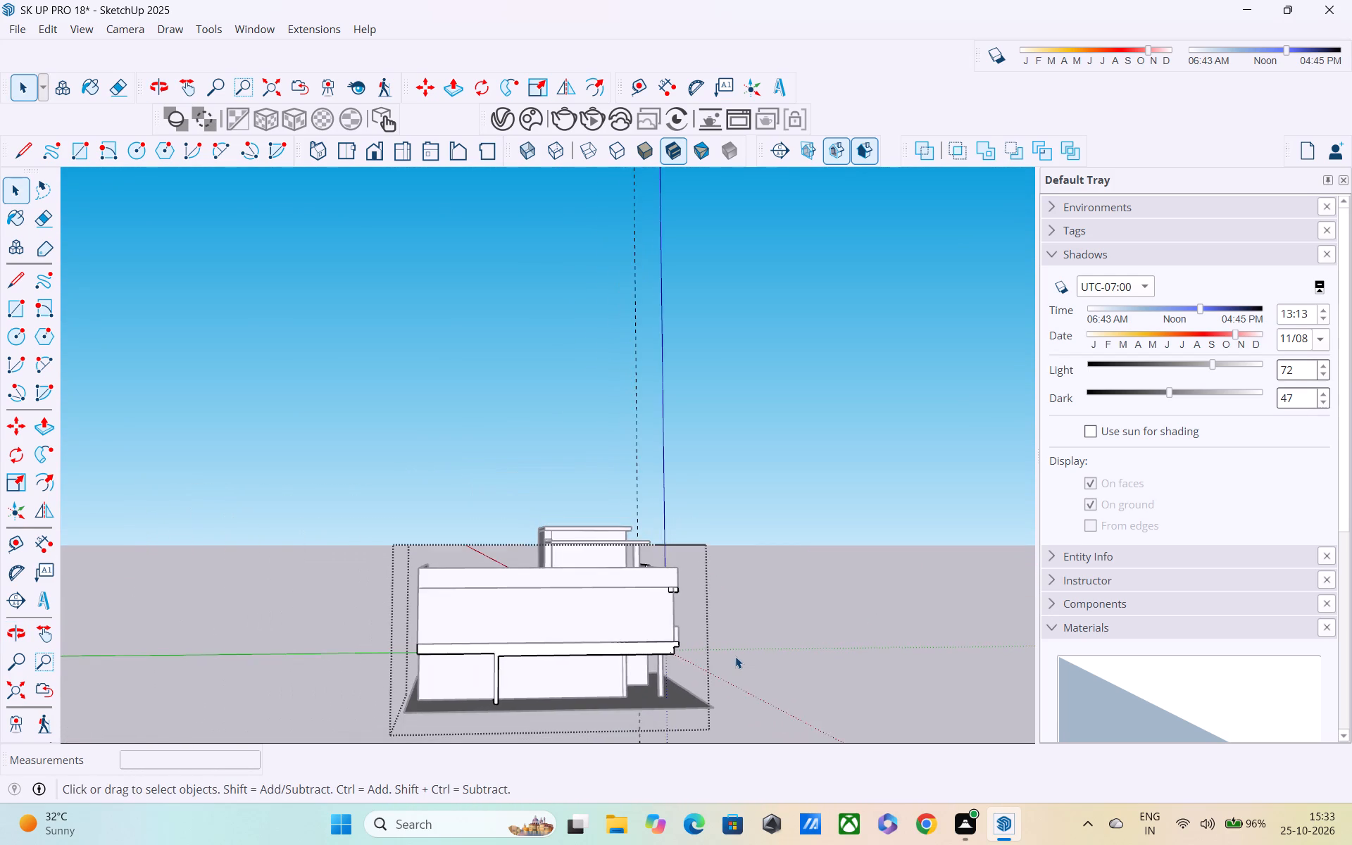
middle_click_drag(730, 656, 572, 662)
scroll(582, 661, "down", 1)
scroll(565, 653, "up", 1)
scroll(565, 653, "down", 5)
middle_click_drag(665, 634, 362, 596)
scroll(556, 600, "up", 2)
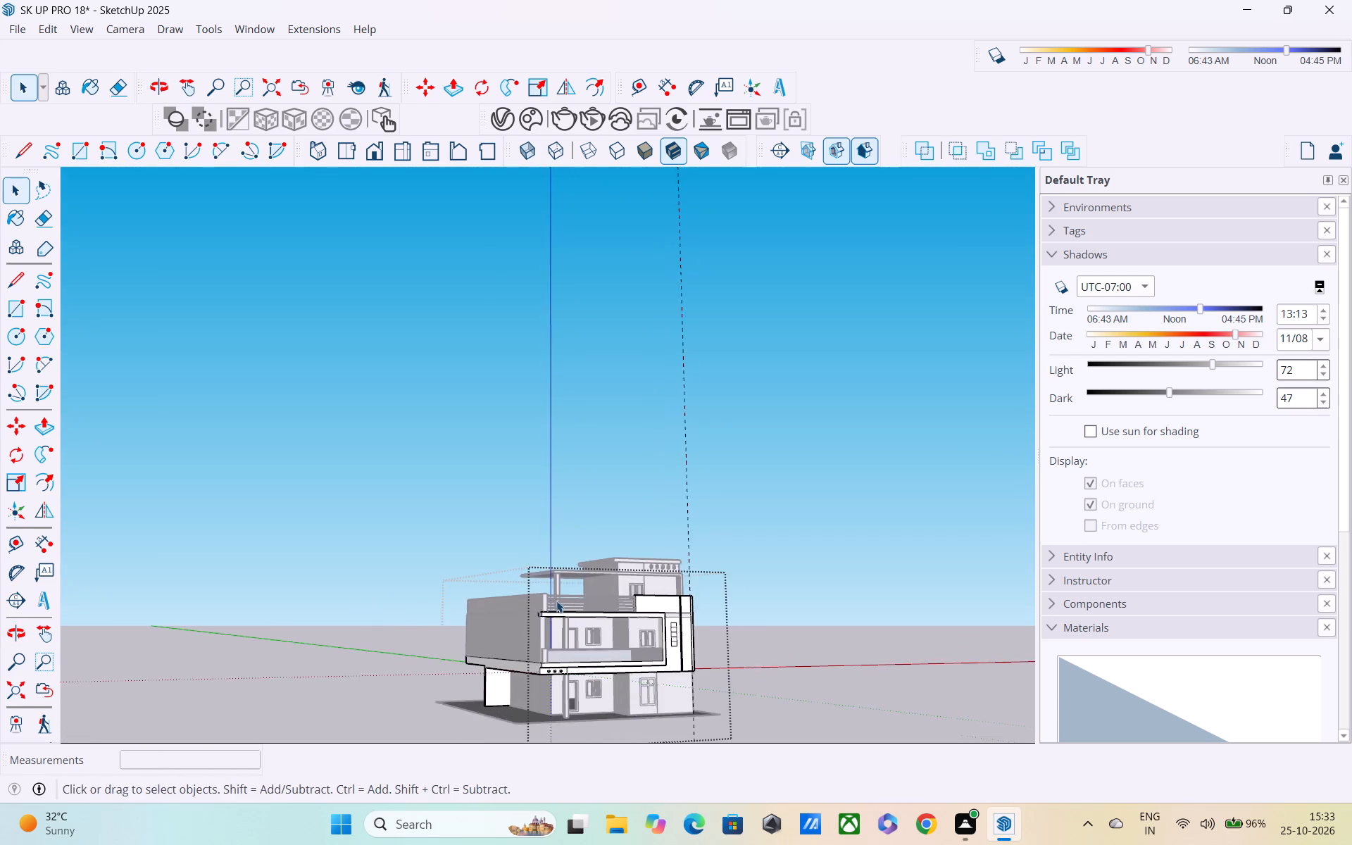
scroll(556, 601, "up", 3)
middle_click_drag(575, 623, 404, 564)
middle_click_drag(425, 674, 776, 697)
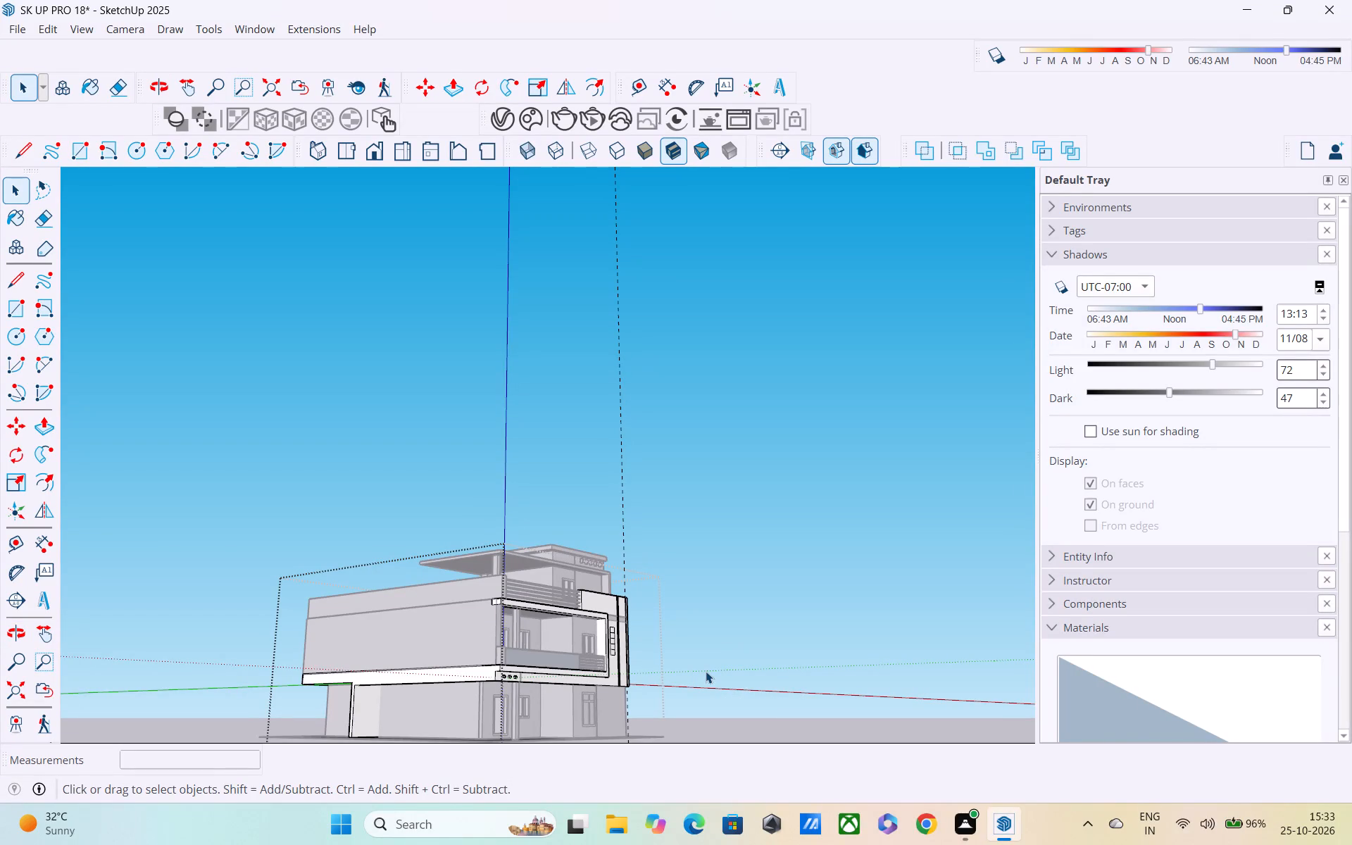
middle_click_drag(706, 671, 926, 702)
middle_click_drag(566, 672, 856, 694)
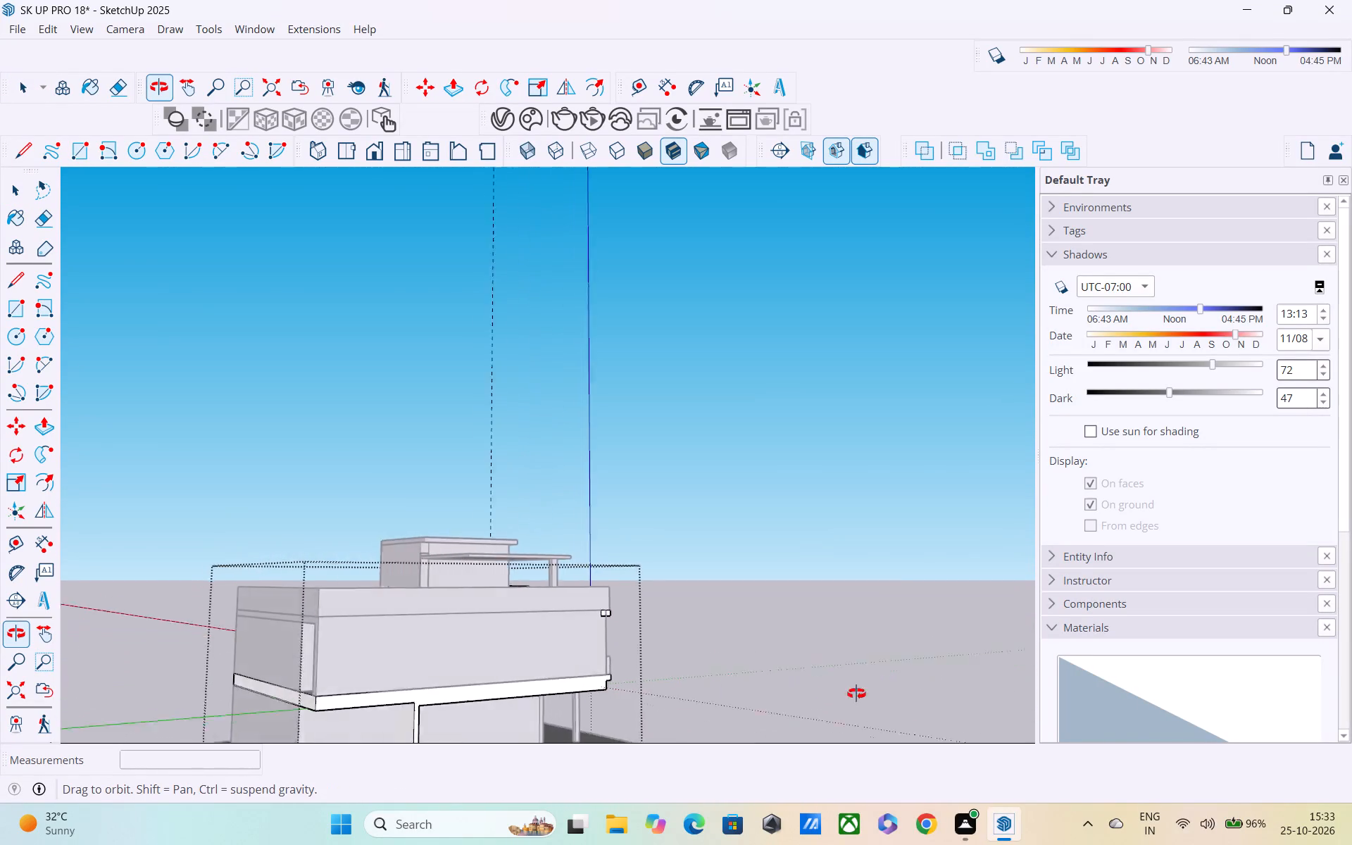
middle_click_drag(856, 694, 957, 693)
left_click(831, 631)
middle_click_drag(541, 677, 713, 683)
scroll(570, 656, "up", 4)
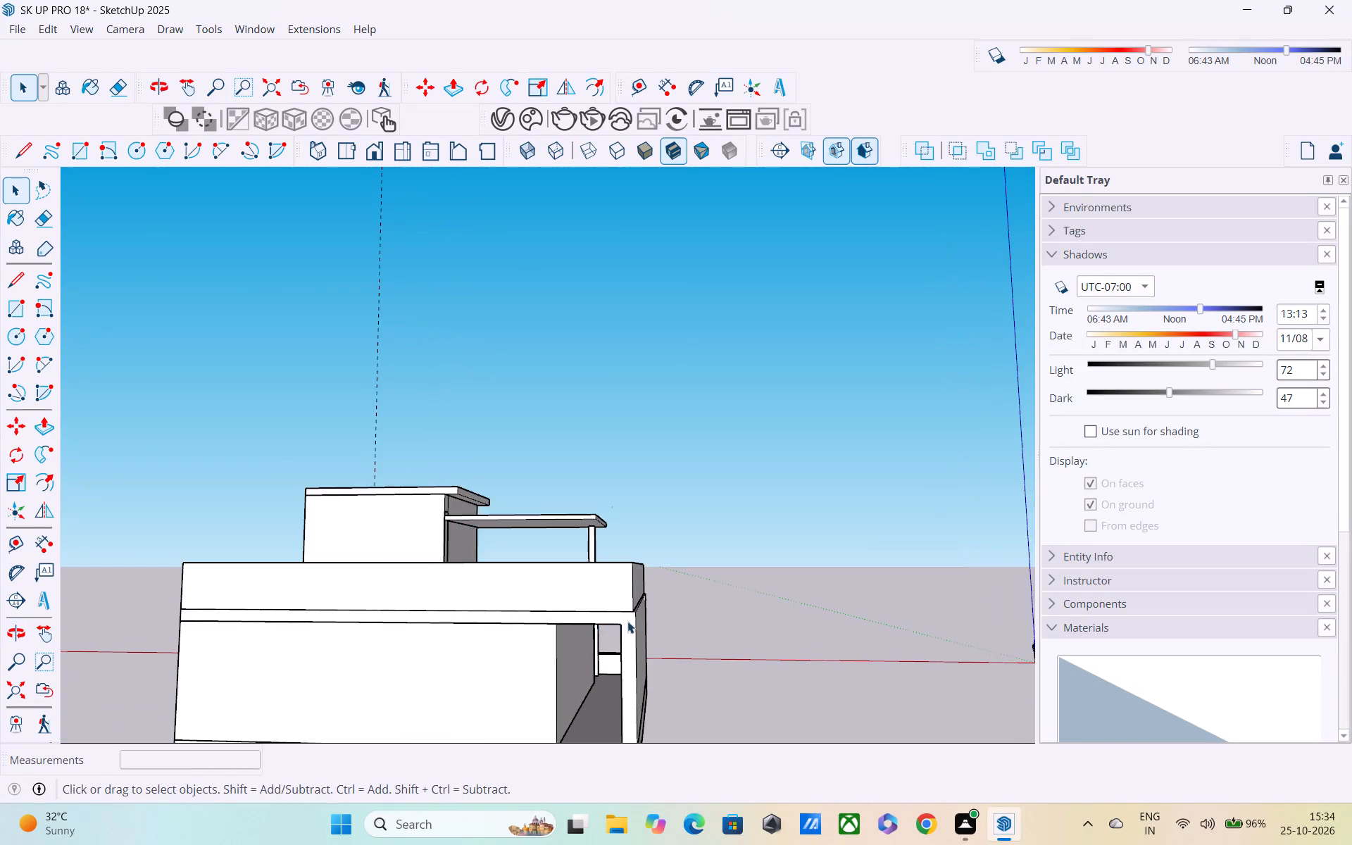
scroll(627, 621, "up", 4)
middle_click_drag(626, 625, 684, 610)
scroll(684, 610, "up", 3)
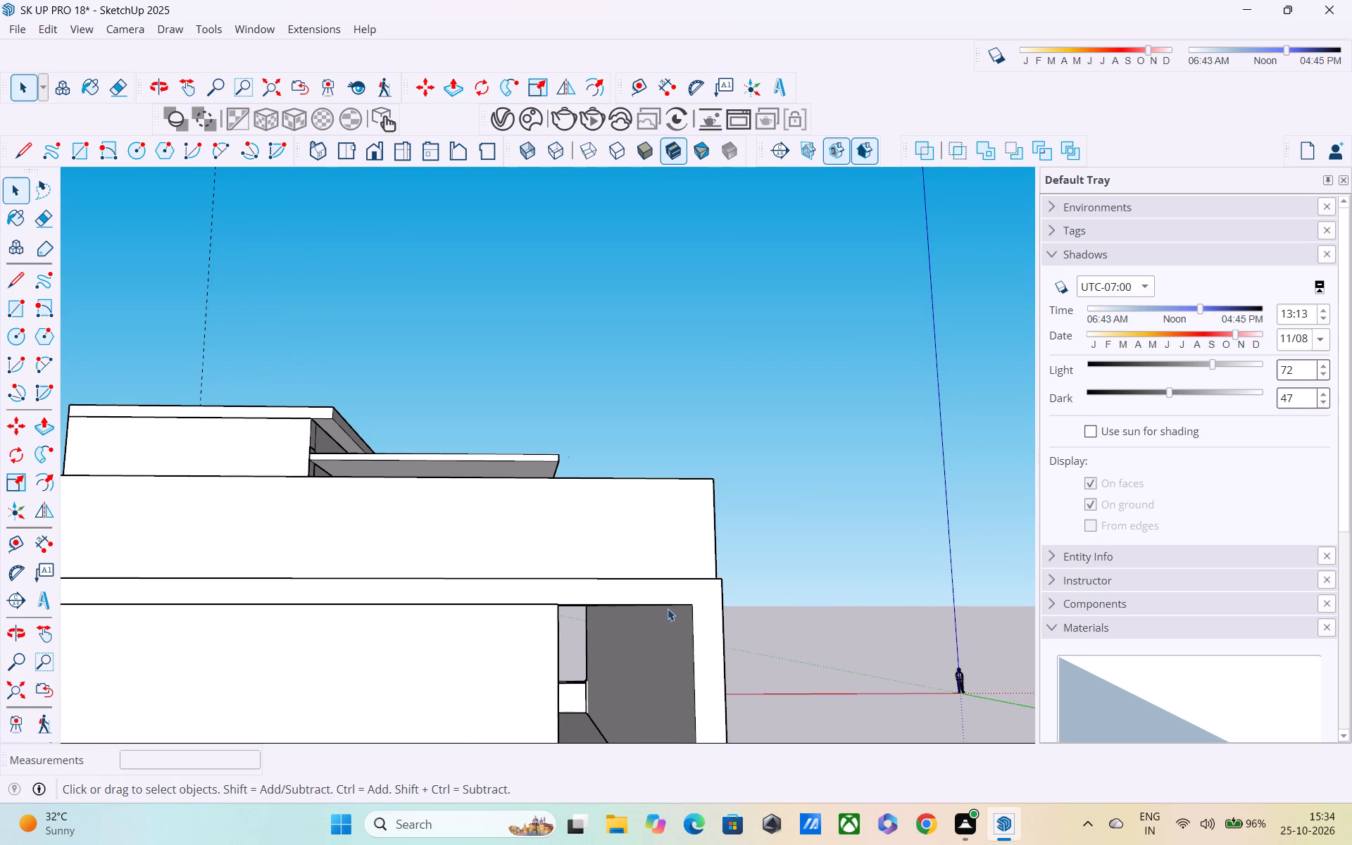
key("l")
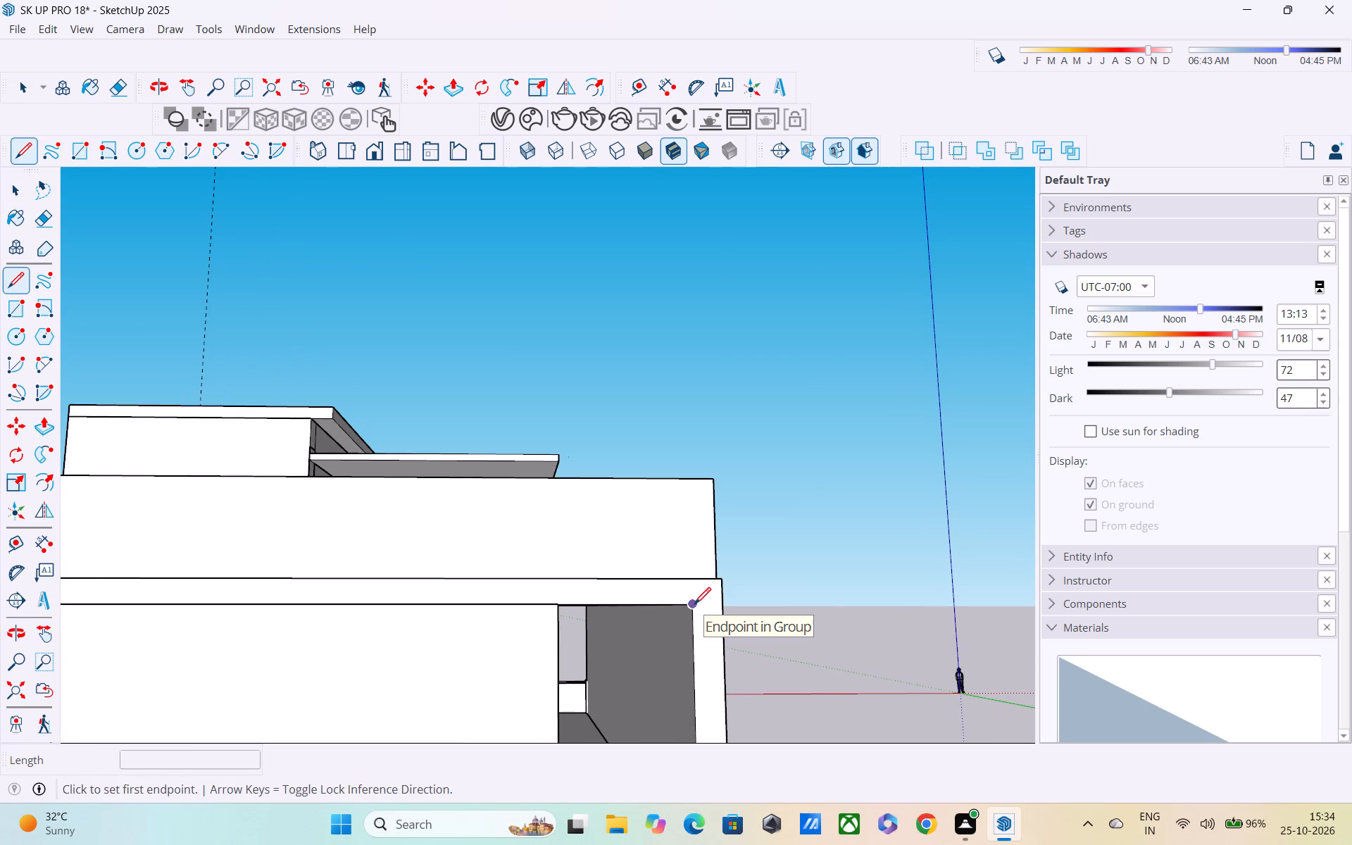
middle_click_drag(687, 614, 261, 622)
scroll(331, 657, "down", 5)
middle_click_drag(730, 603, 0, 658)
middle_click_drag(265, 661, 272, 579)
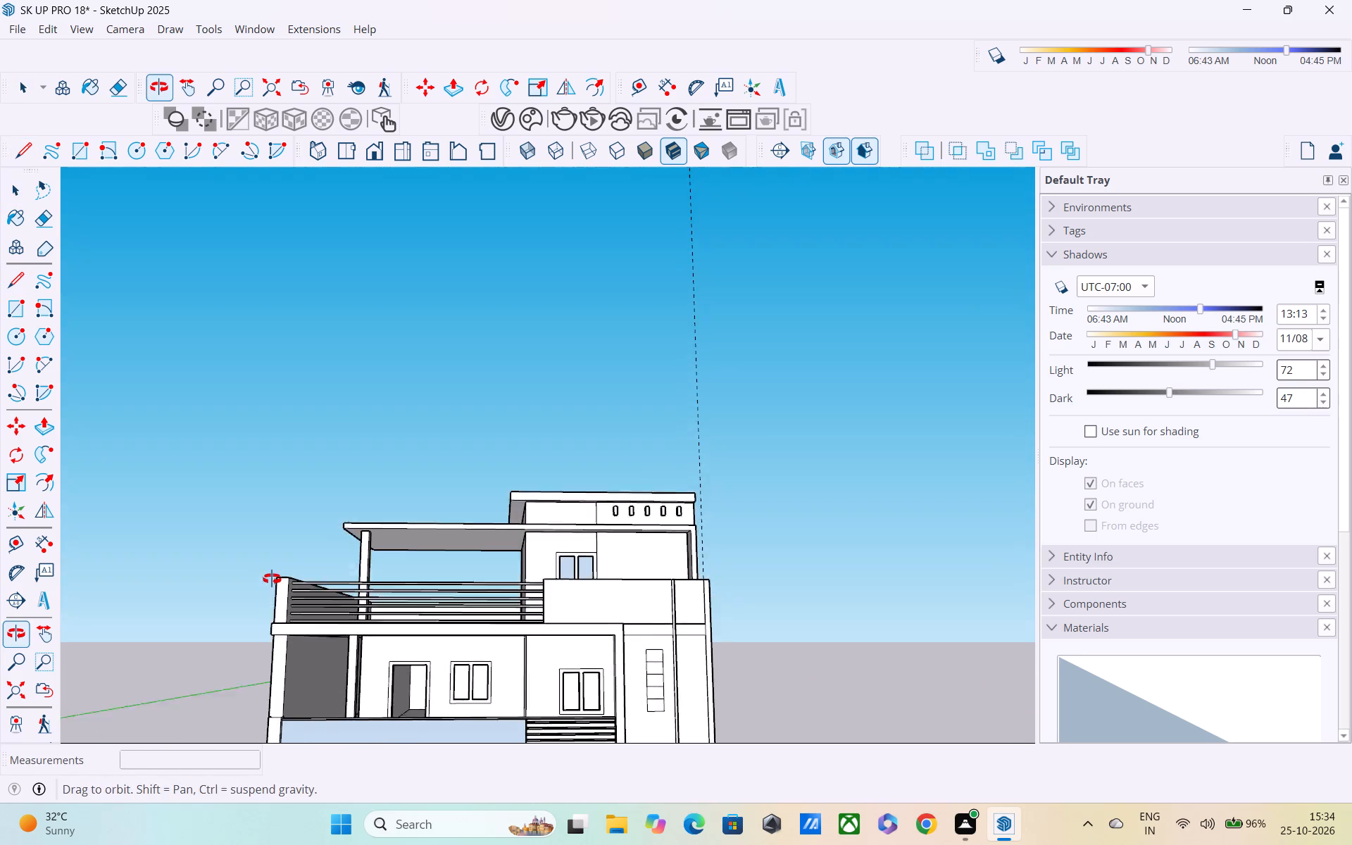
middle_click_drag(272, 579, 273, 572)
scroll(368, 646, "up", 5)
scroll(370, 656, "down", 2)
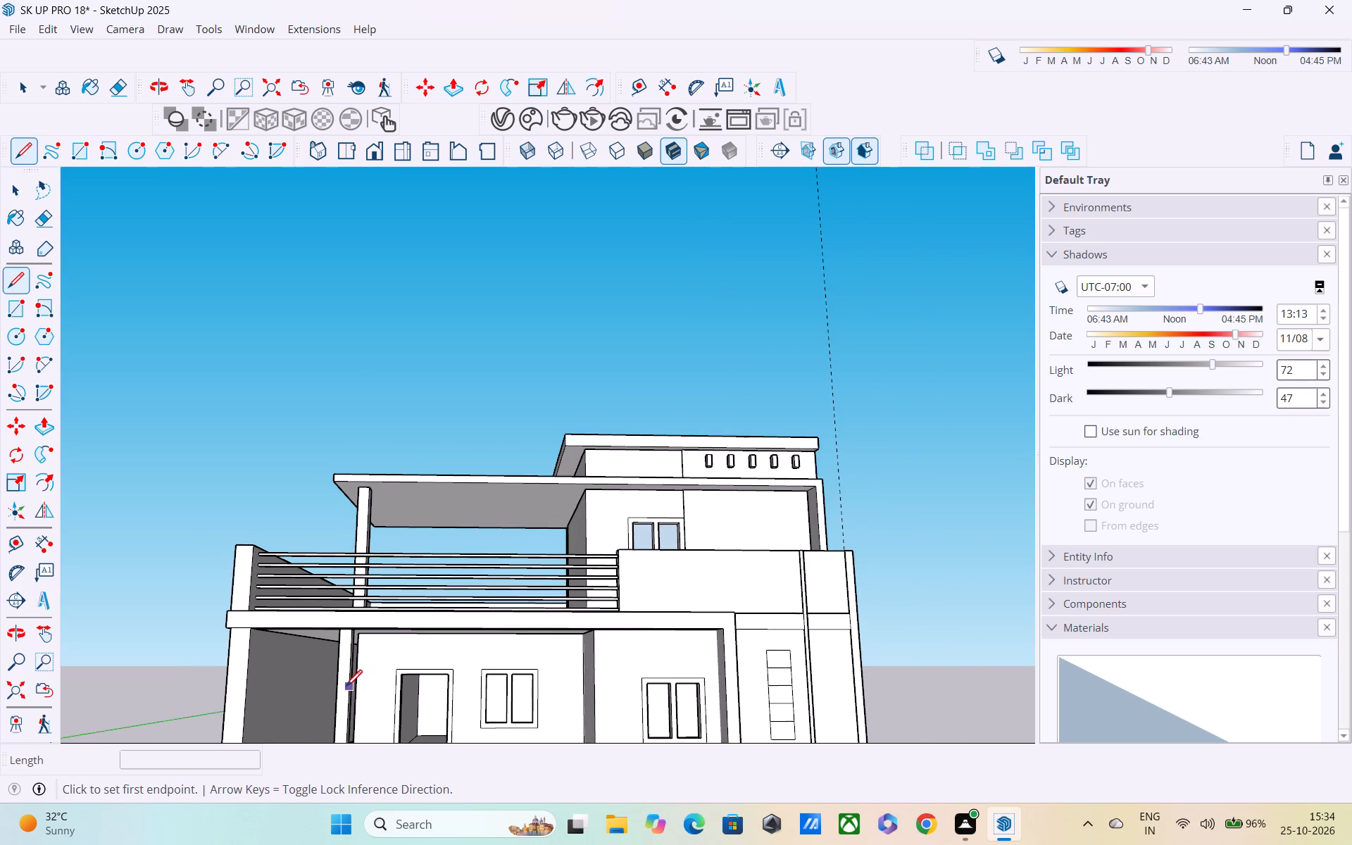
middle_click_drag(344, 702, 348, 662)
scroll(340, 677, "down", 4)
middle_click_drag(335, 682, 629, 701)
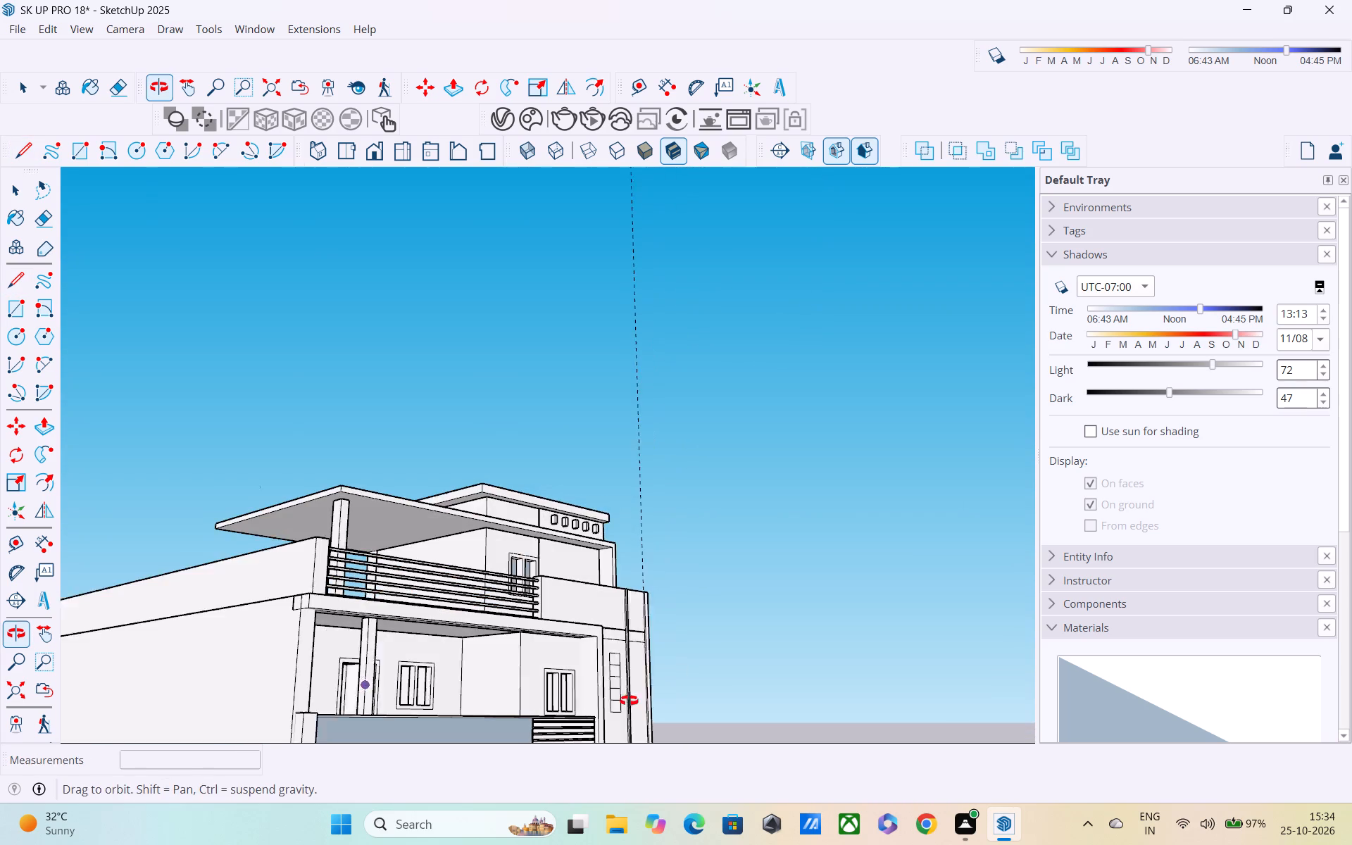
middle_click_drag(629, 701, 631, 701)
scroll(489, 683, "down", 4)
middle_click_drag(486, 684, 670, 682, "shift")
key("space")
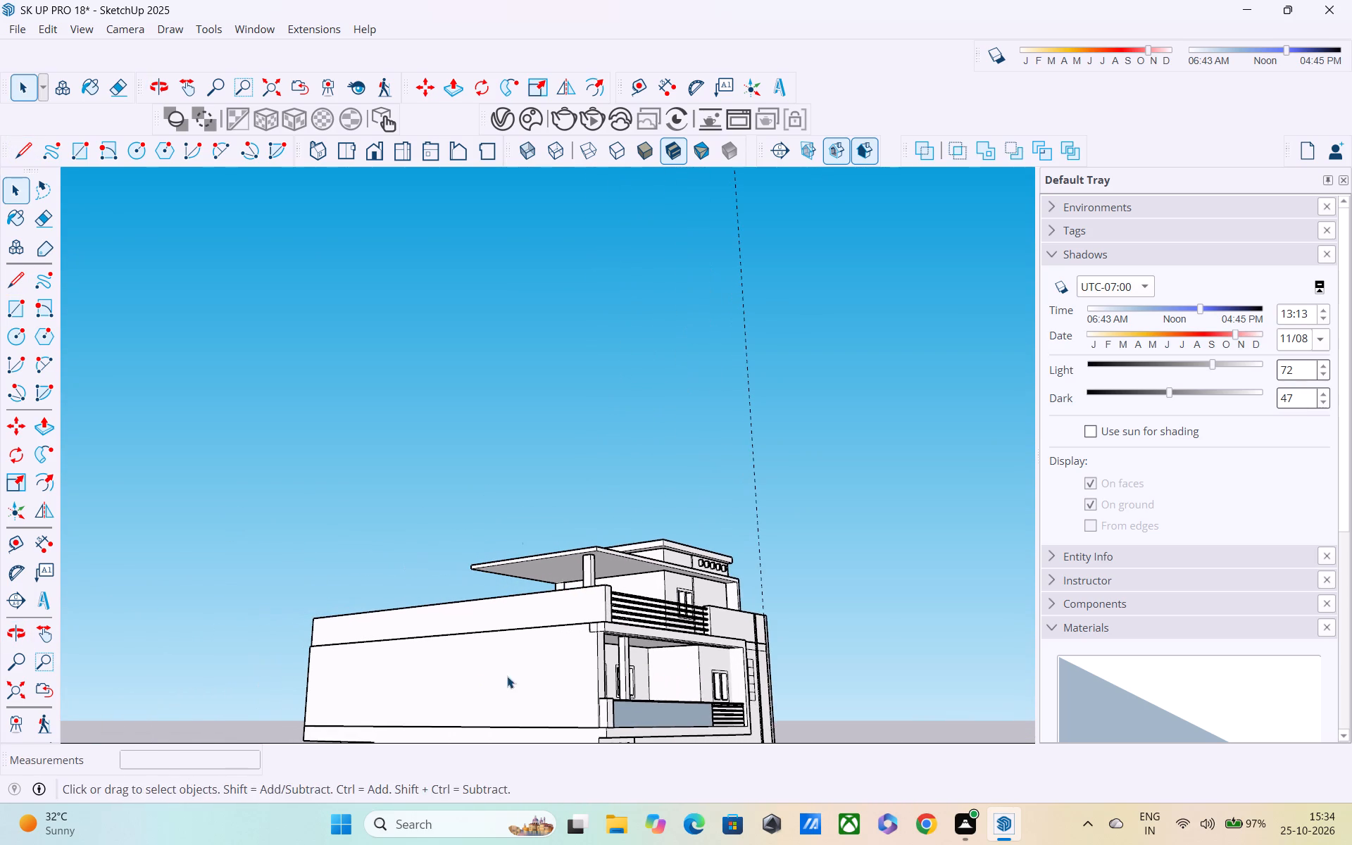
Open the upper-floor side wall group and draw the top and two upright edges of a large opening, about 7' 6" high.
middle_click_drag(508, 675, 680, 675)
double_click(553, 682)
middle_click_drag(574, 697, 621, 721)
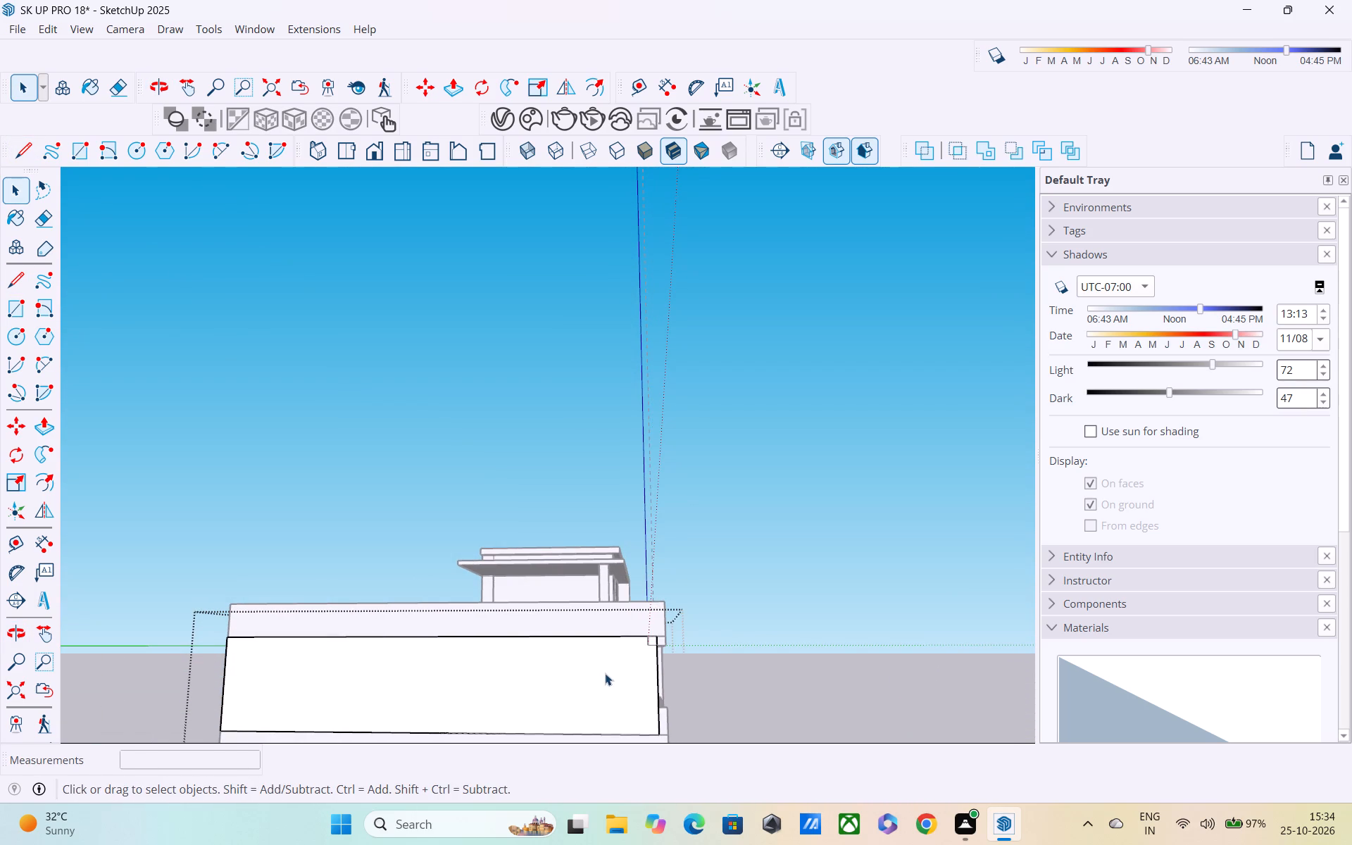
key("l")
middle_click_drag(480, 702, 553, 681, "shift")
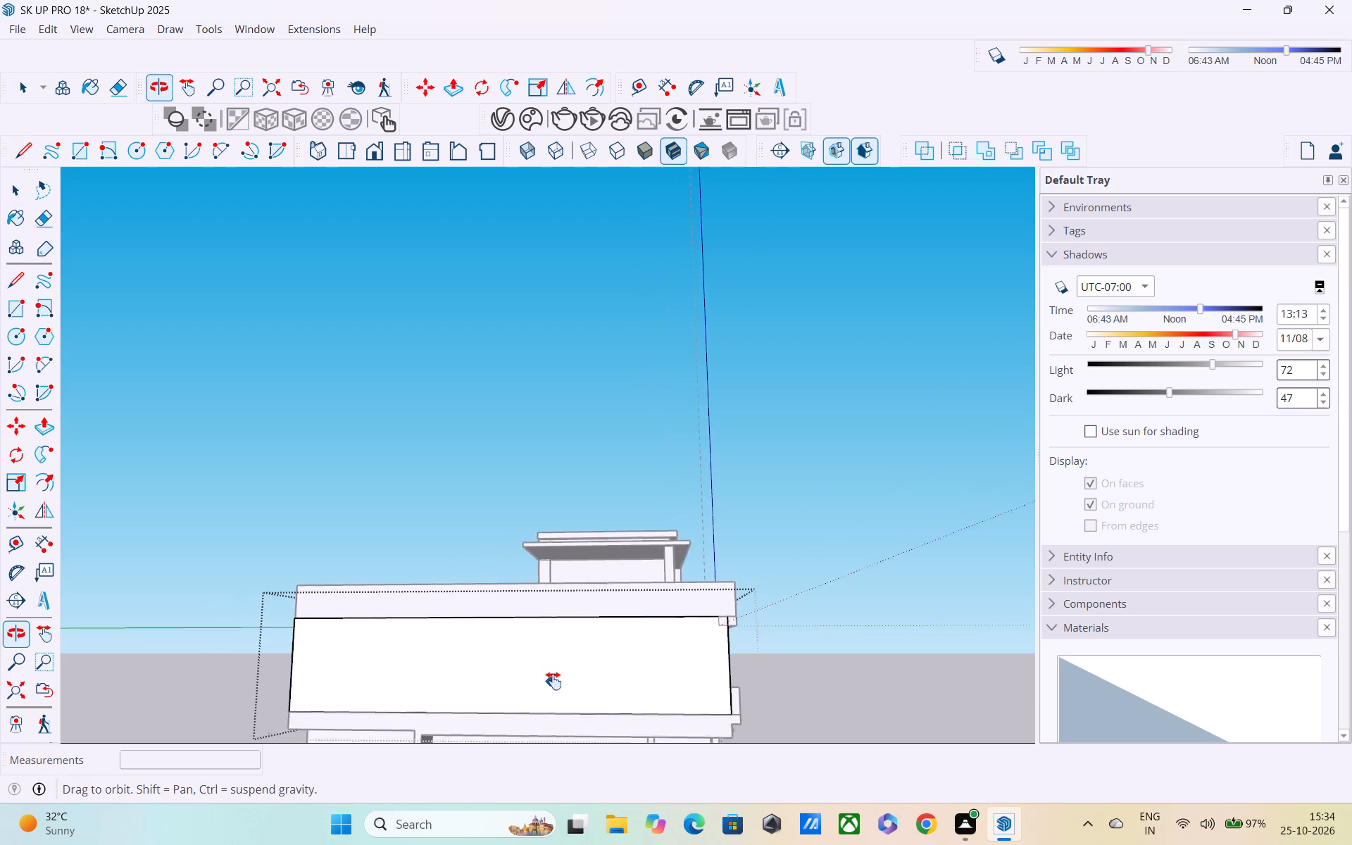
middle_click_drag(553, 681, 567, 672, "shift")
middle_click_drag(526, 689, 634, 705)
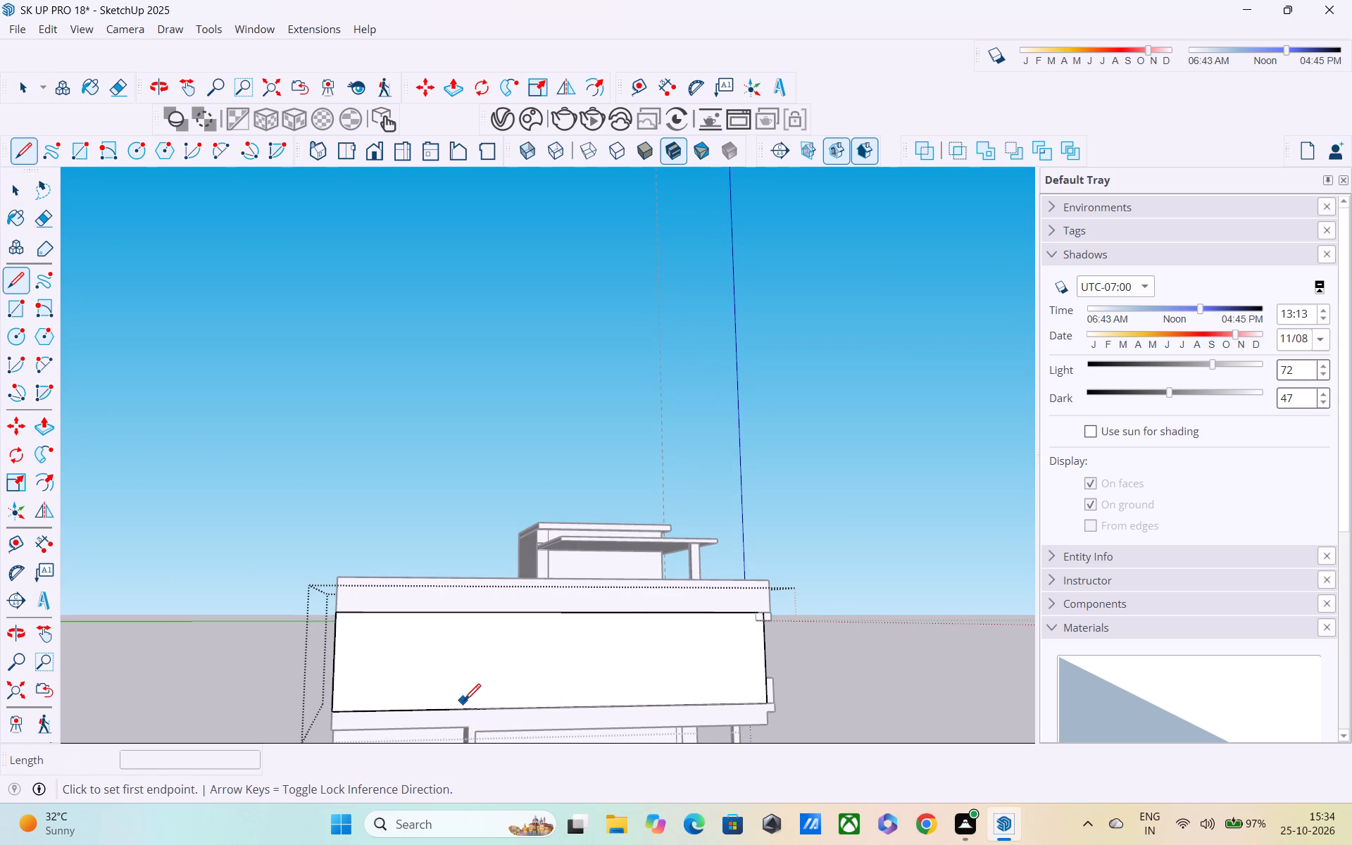
left_click(470, 704)
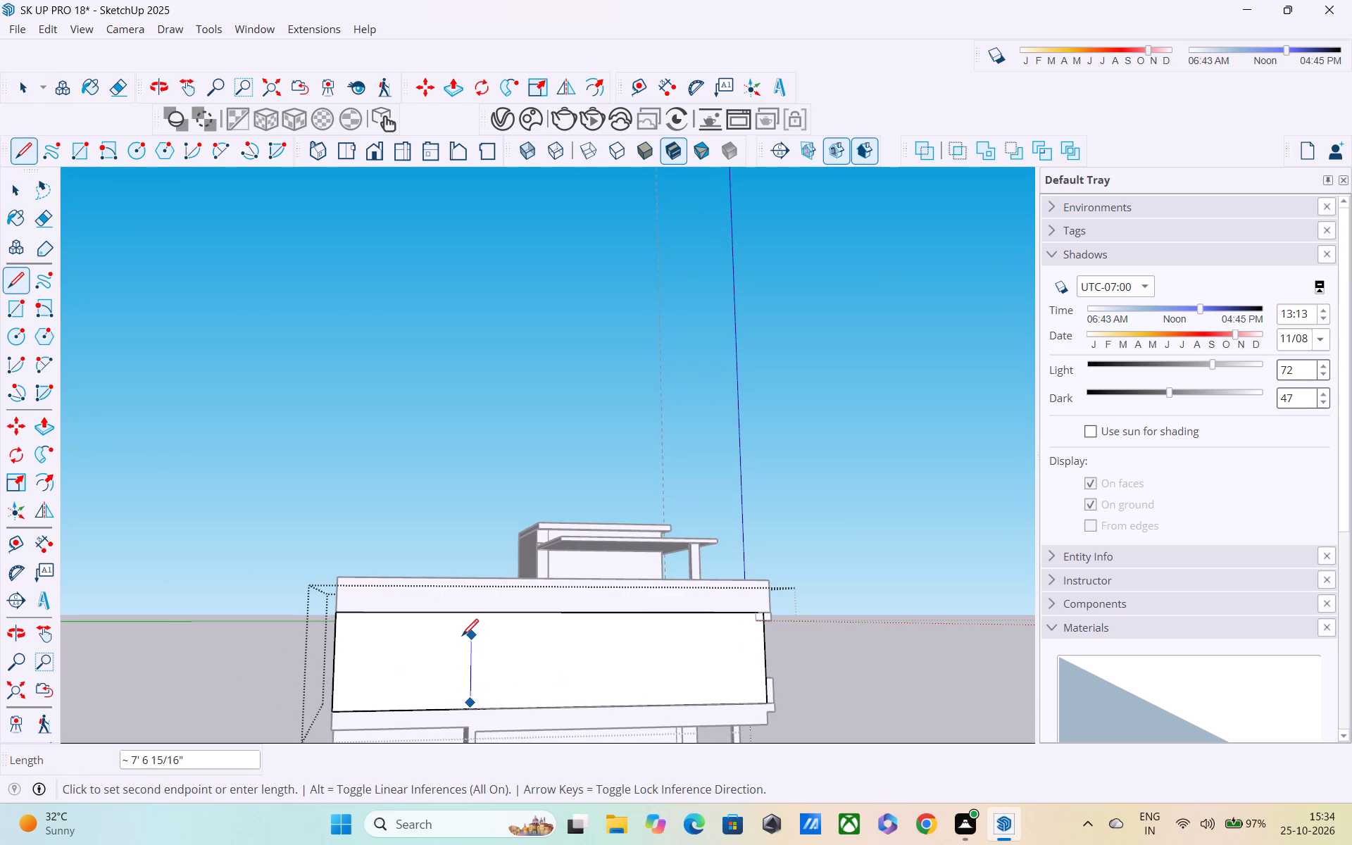
left_click(463, 641)
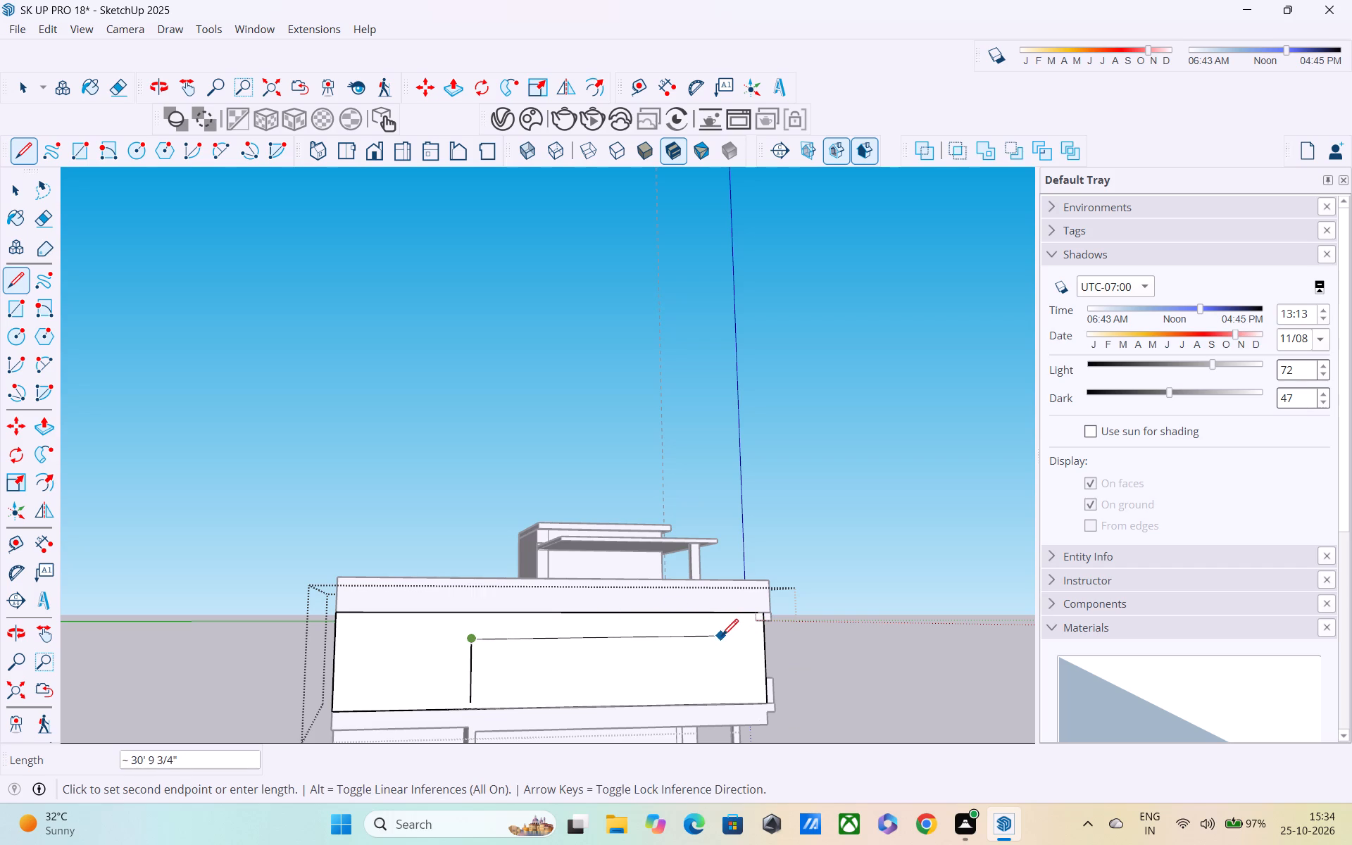
left_click(714, 639)
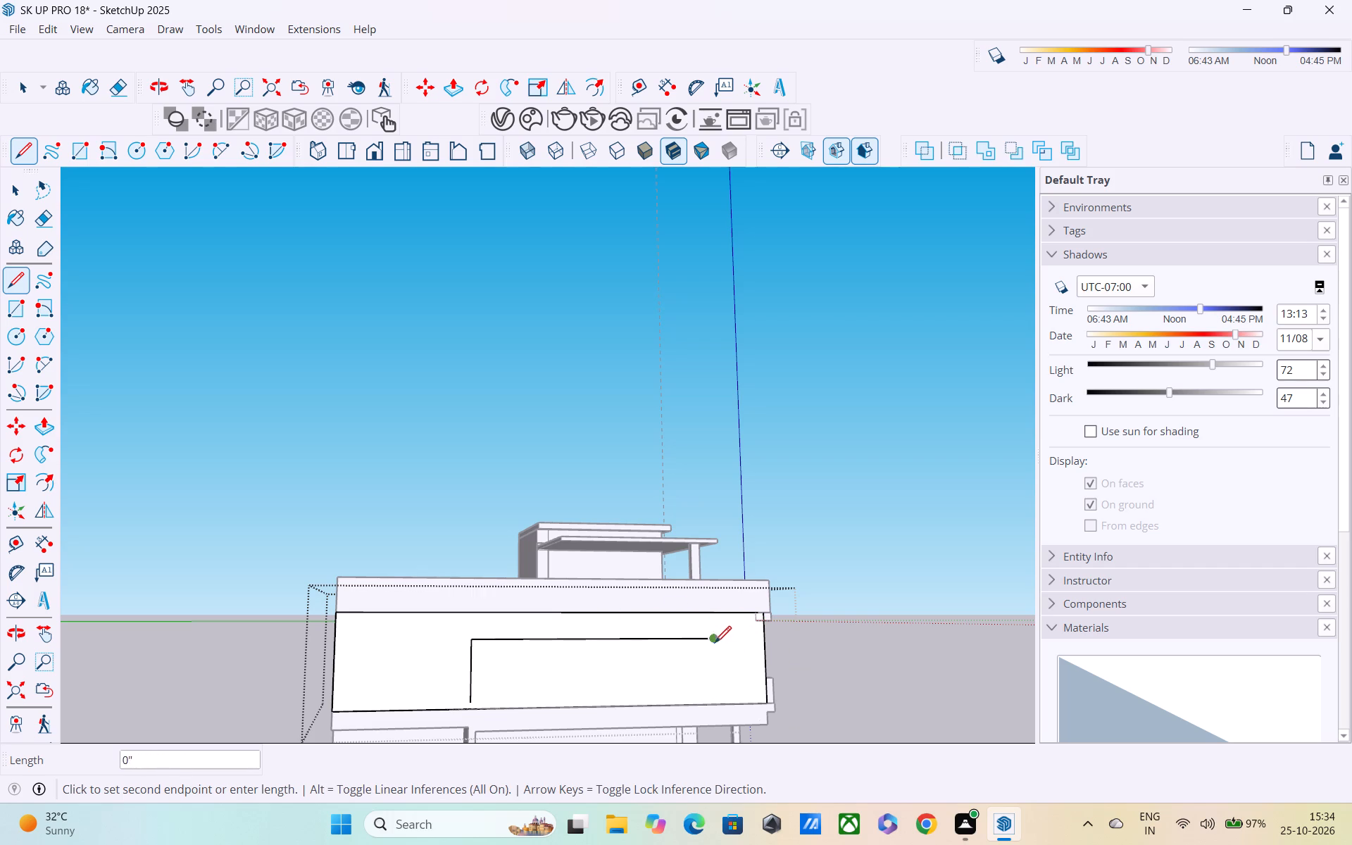
left_click(720, 704)
Close the opening outline on the side wall with a bottom edge about 29' 10" long.
scroll(684, 702, "up", 1)
middle_click_drag(678, 702, 605, 709)
scroll(442, 720, "down", 1)
scroll(442, 720, "up", 3)
middle_click_drag(622, 674, 365, 706)
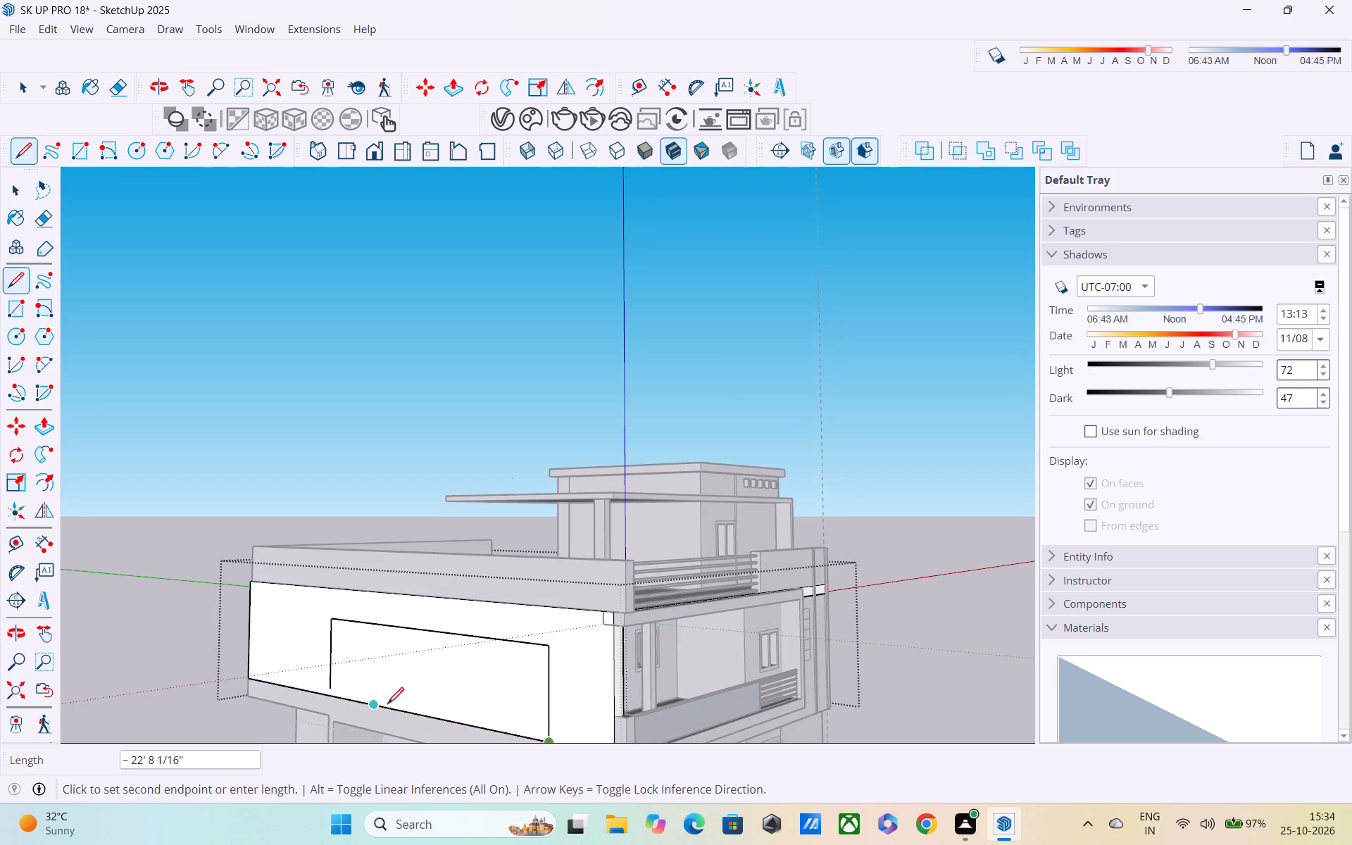
scroll(331, 697, "up", 1)
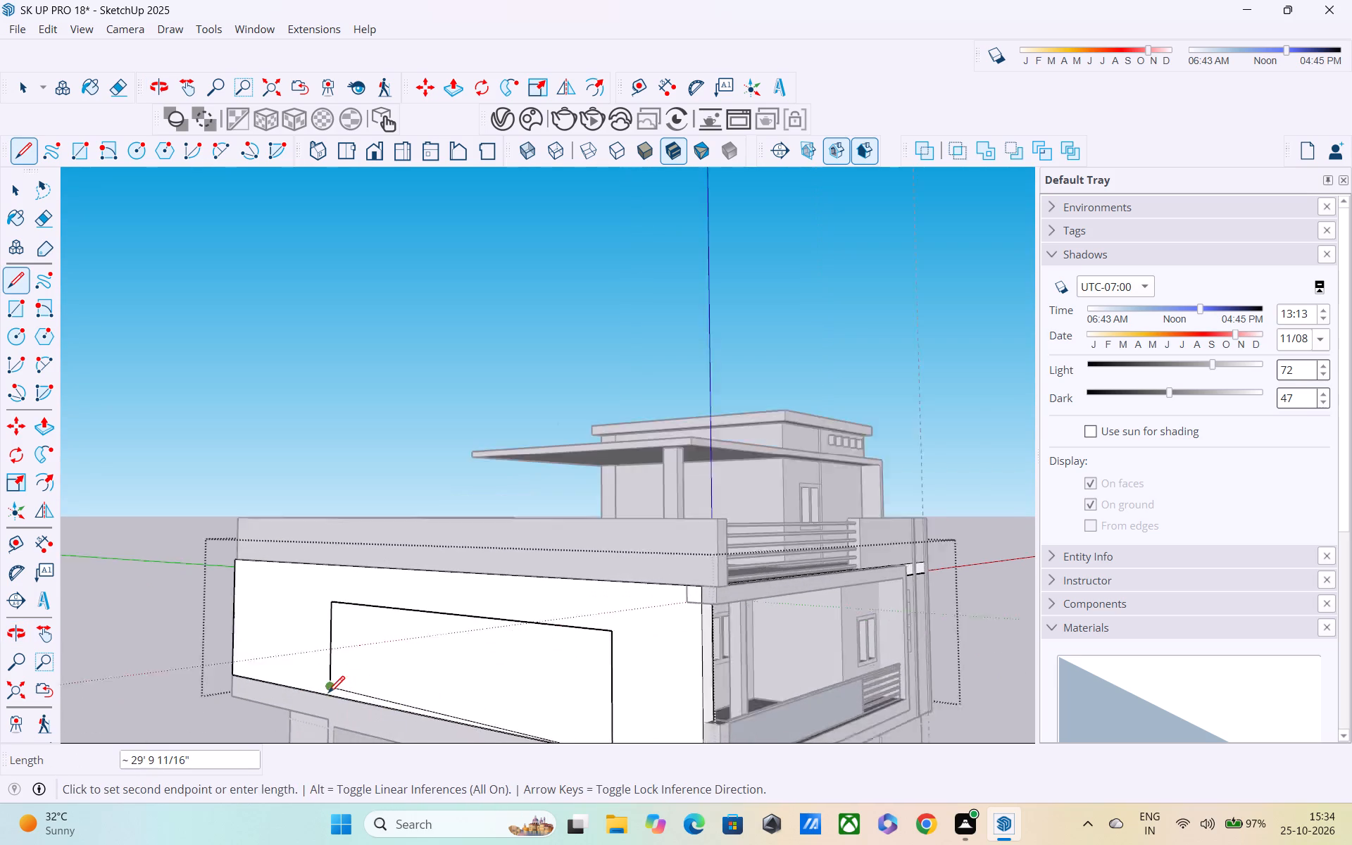
scroll(328, 694, "up", 3)
middle_click_drag(327, 687, 530, 568)
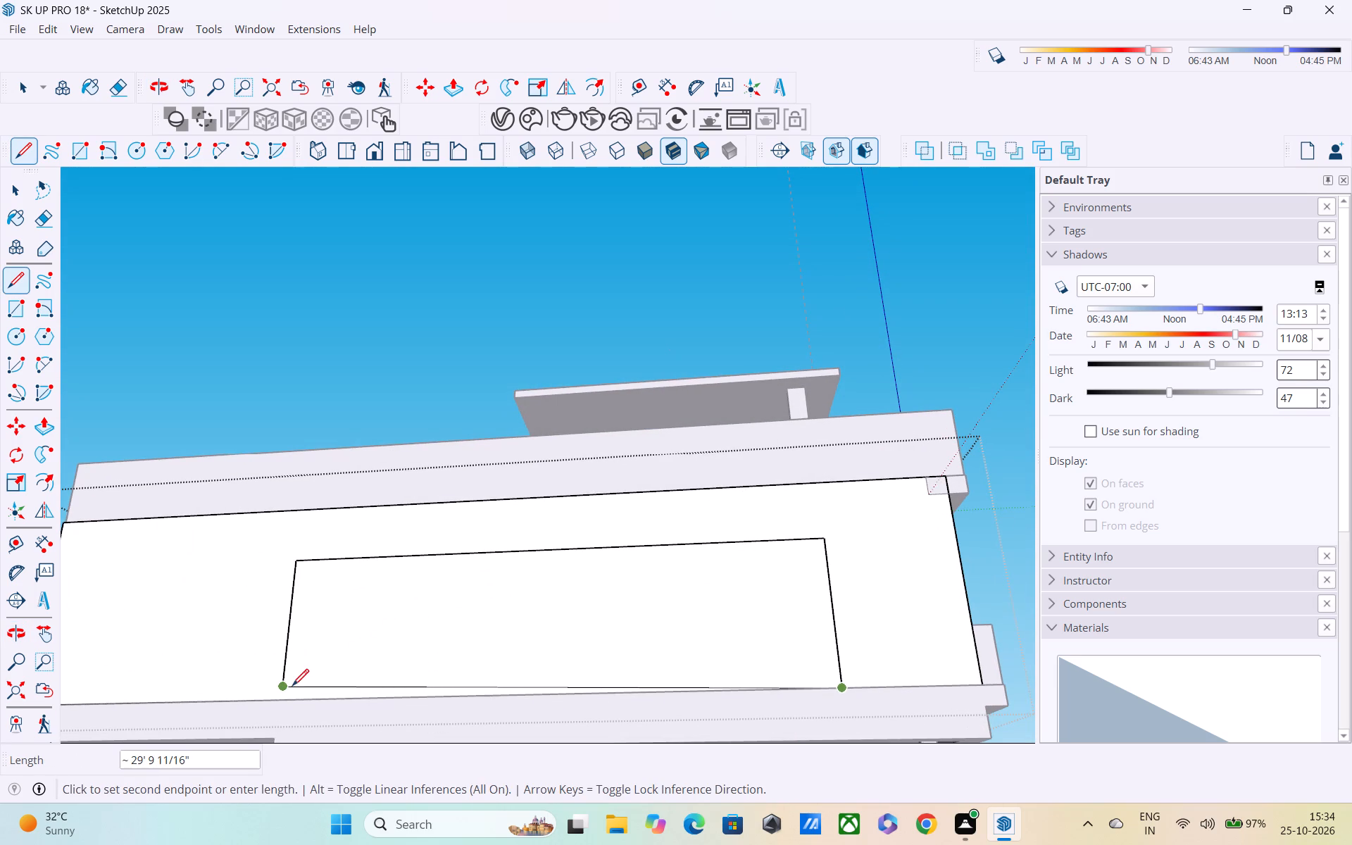
left_click(287, 700)
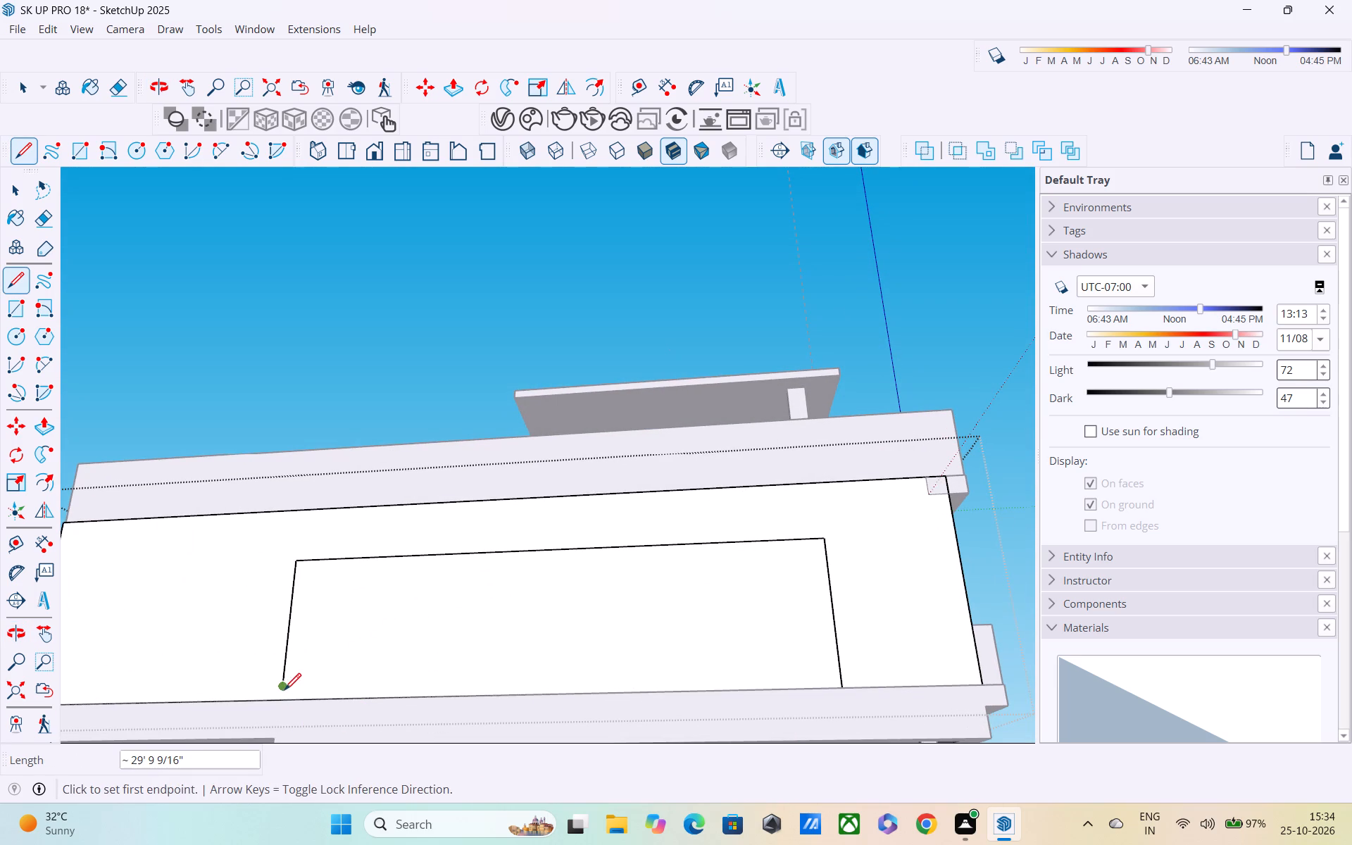
left_click(284, 691)
left_click(284, 702)
Push/Pull the outlined face through the side wall's thickness to cut the opening, and leave the wall group.
middle_click_drag(435, 675, 284, 723)
scroll(315, 699, "down", 4)
middle_click_drag(582, 668, 317, 685)
key("space")
key("p")
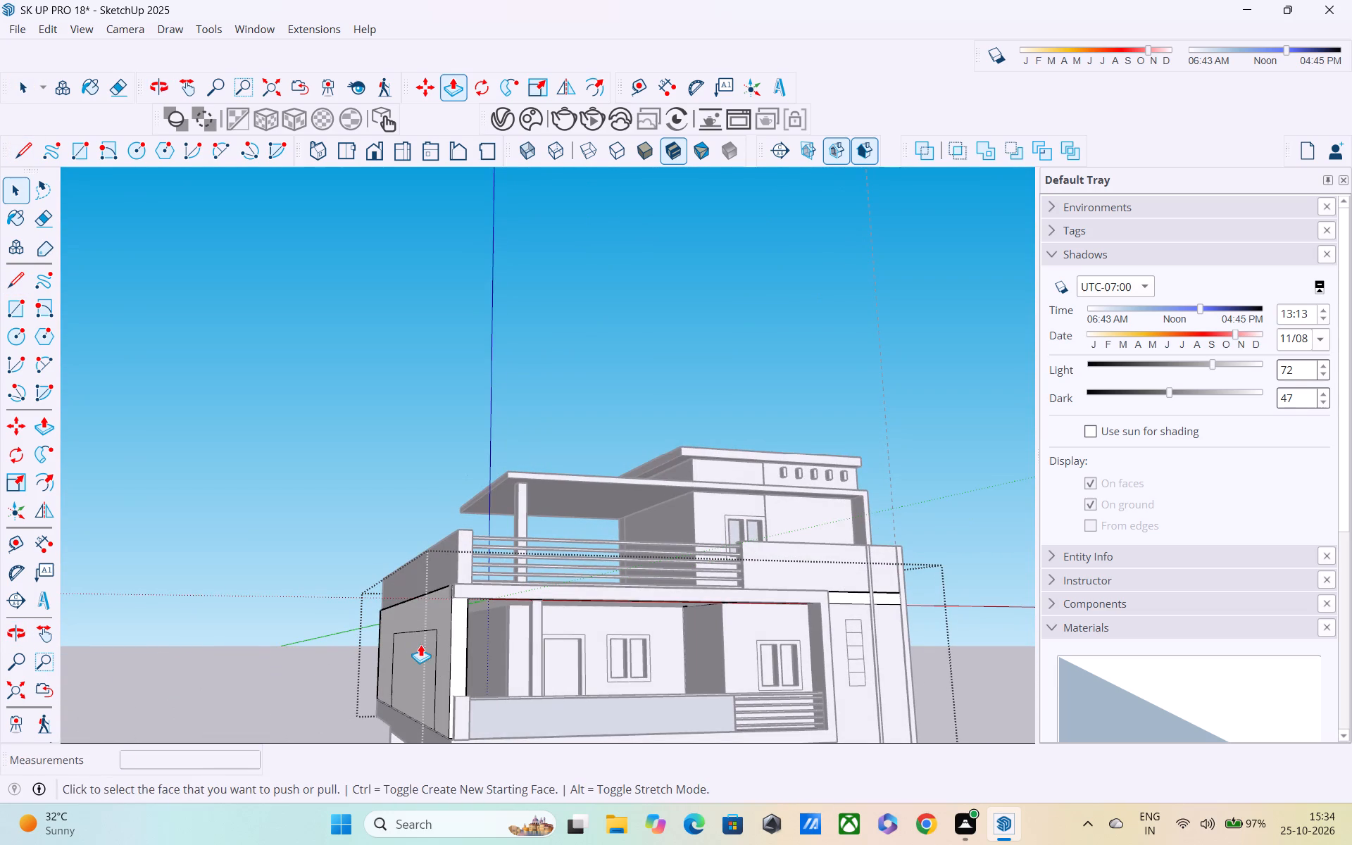
left_click(415, 655)
middle_click_drag(482, 654, 326, 668)
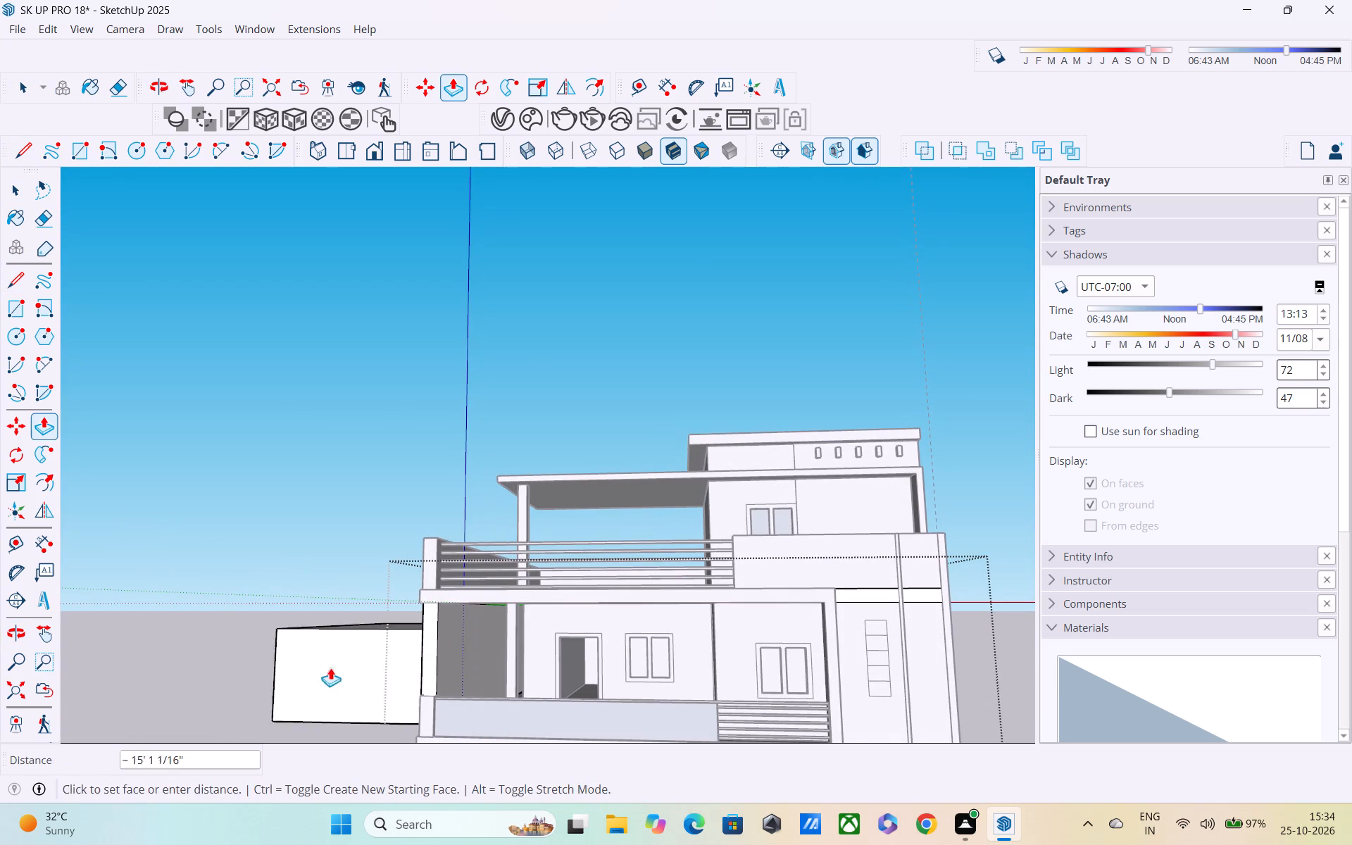
left_click(473, 661)
middle_click_drag(480, 663, 513, 640)
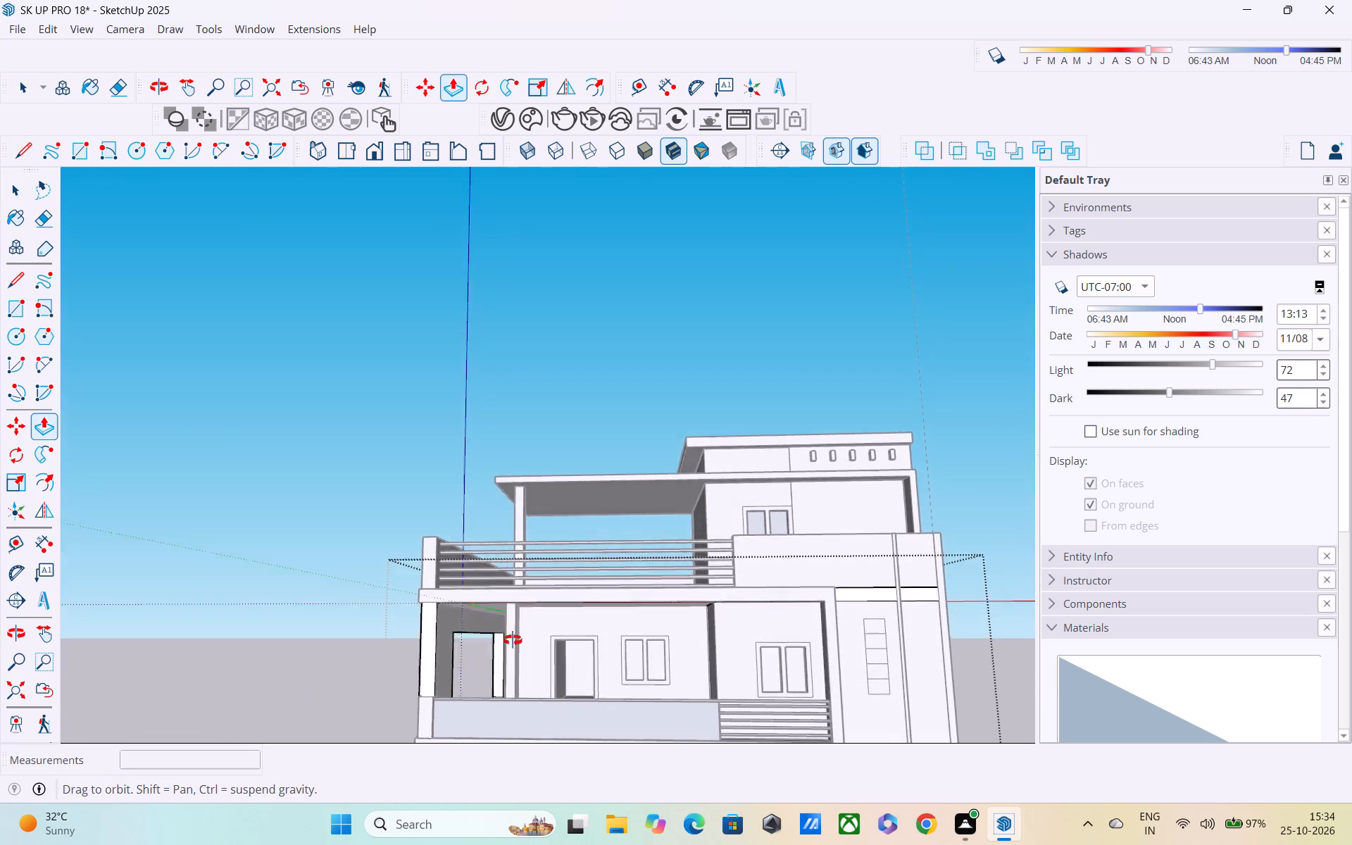
middle_click_drag(513, 640, 329, 639)
scroll(377, 675, "down", 6)
scroll(563, 672, "up", 1)
middle_click_drag(575, 681, 632, 693)
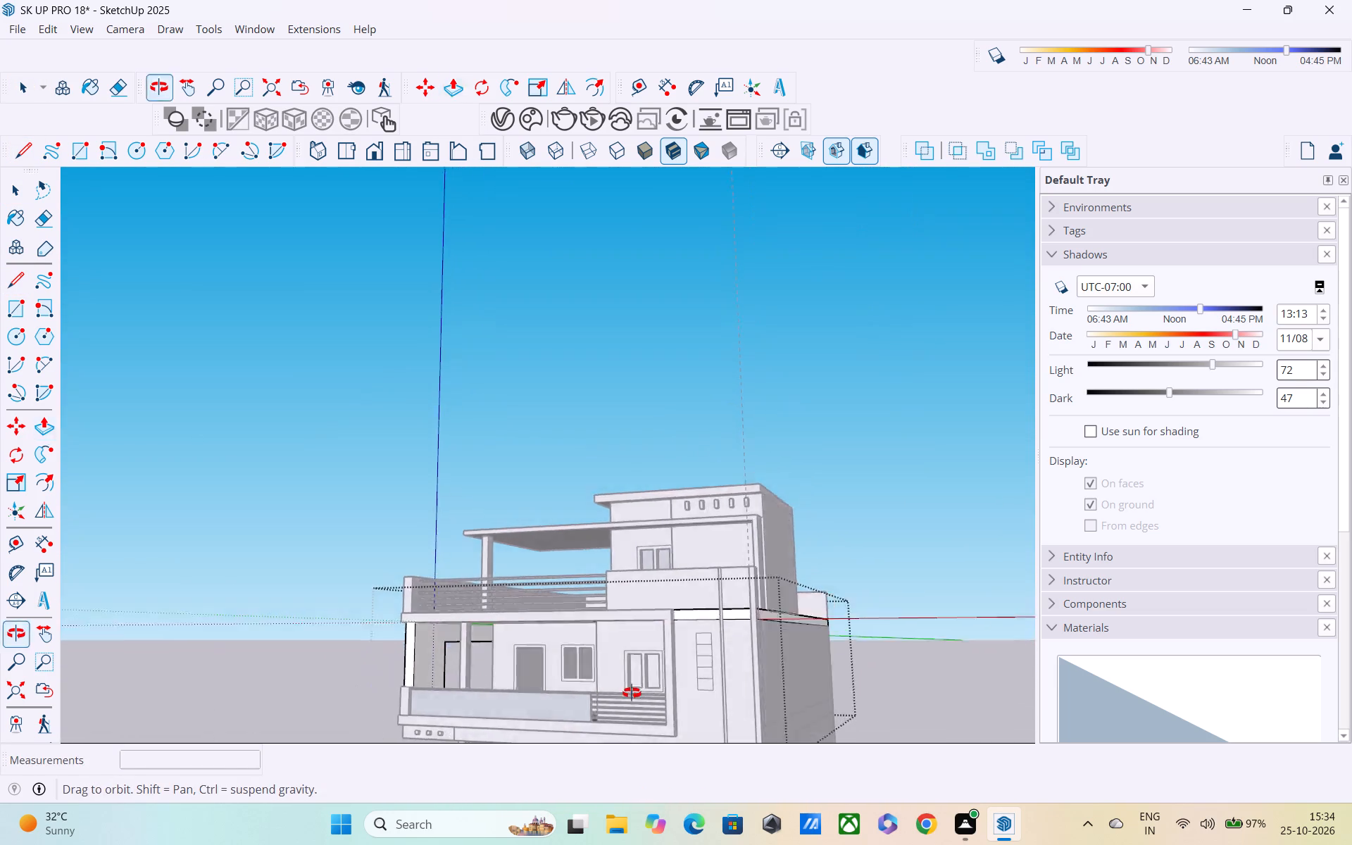
middle_click_drag(632, 693, 674, 695)
key("space")
left_click(924, 546)
Examine the house's front and side elevations with the new side wall opening from several angles.
middle_click_drag(716, 691, 825, 665)
scroll(808, 658, "down", 5)
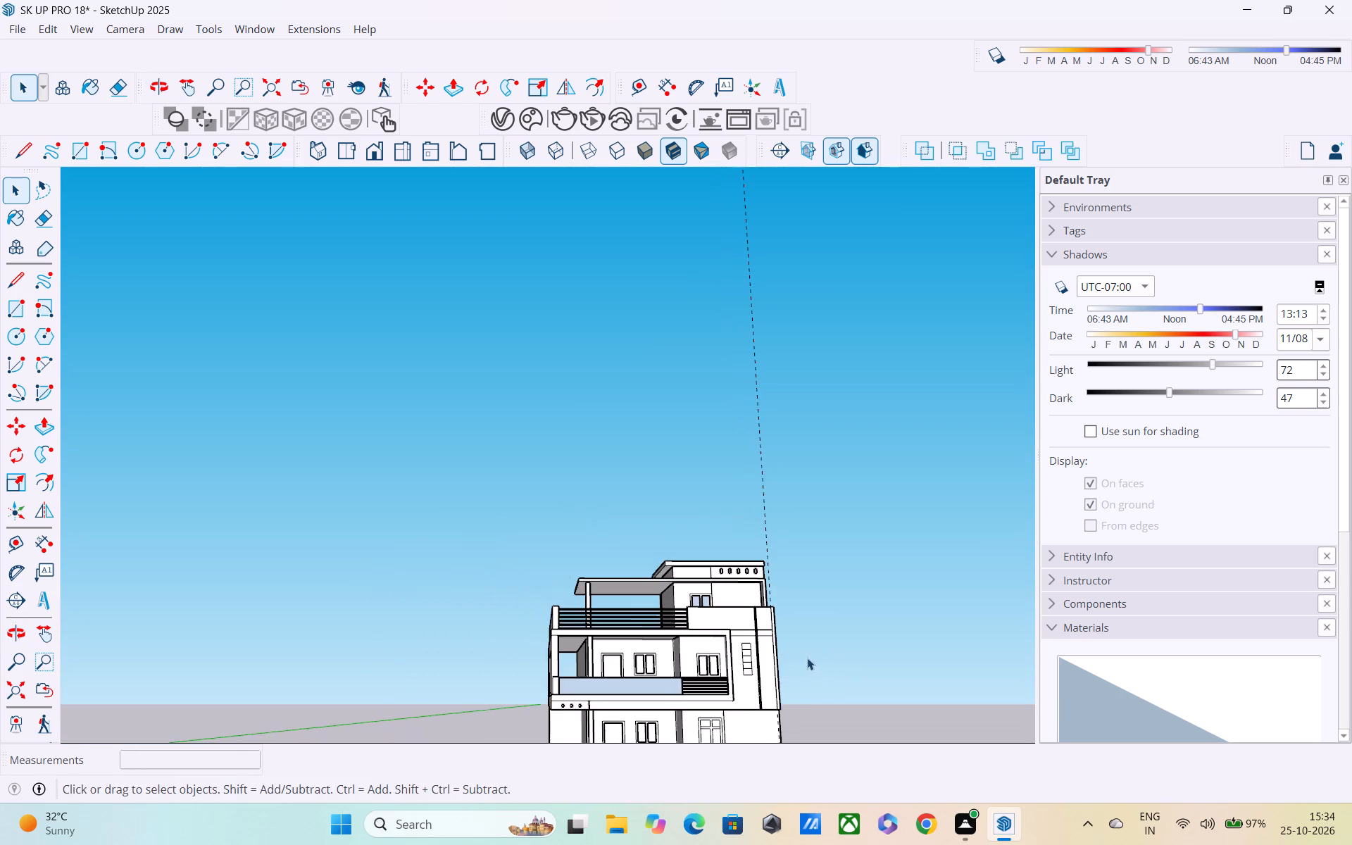
middle_click_drag(784, 671, 644, 689)
middle_click_drag(691, 689, 569, 722)
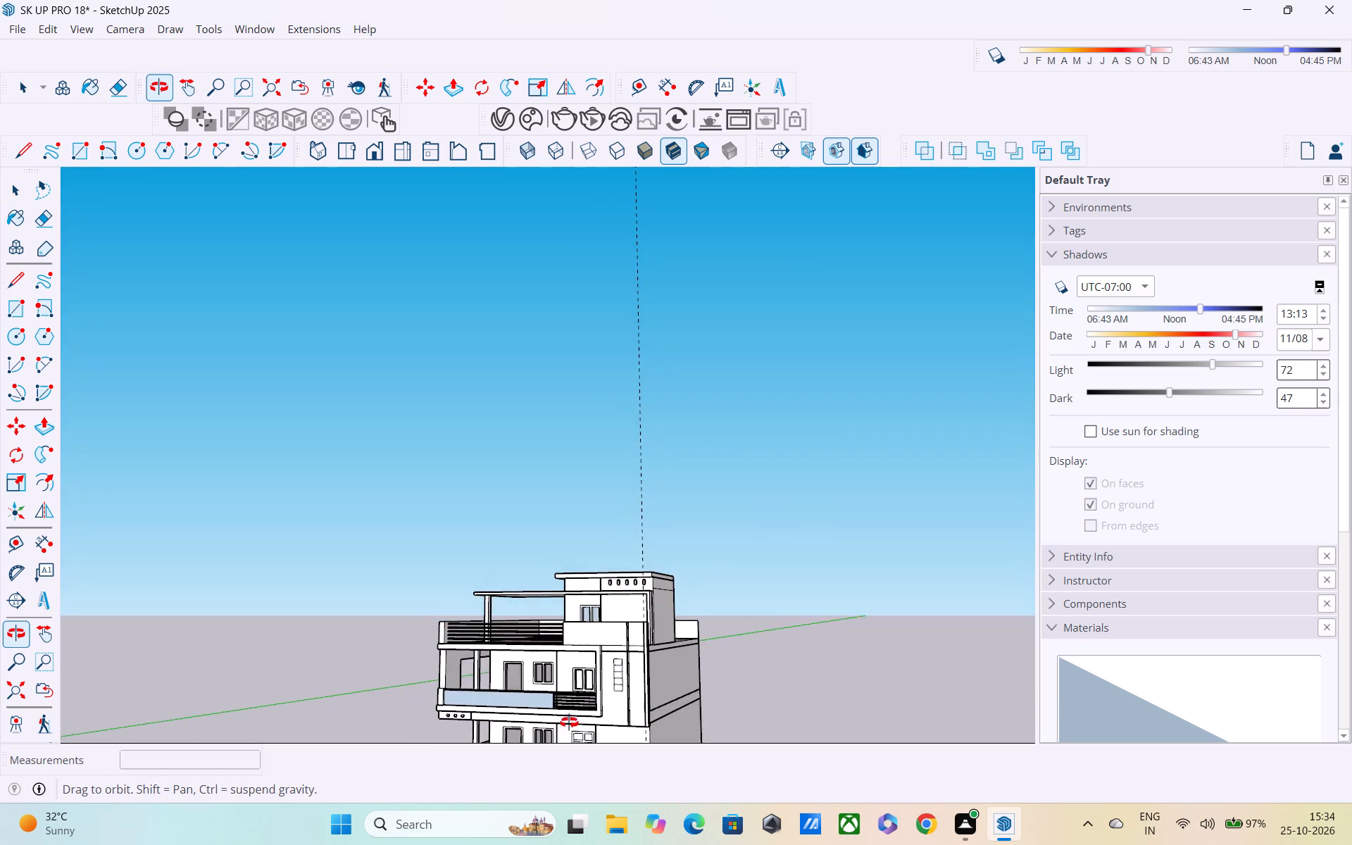
middle_click_drag(569, 722, 553, 727)
scroll(554, 725, "down", 3)
middle_click_drag(555, 724, 715, 684)
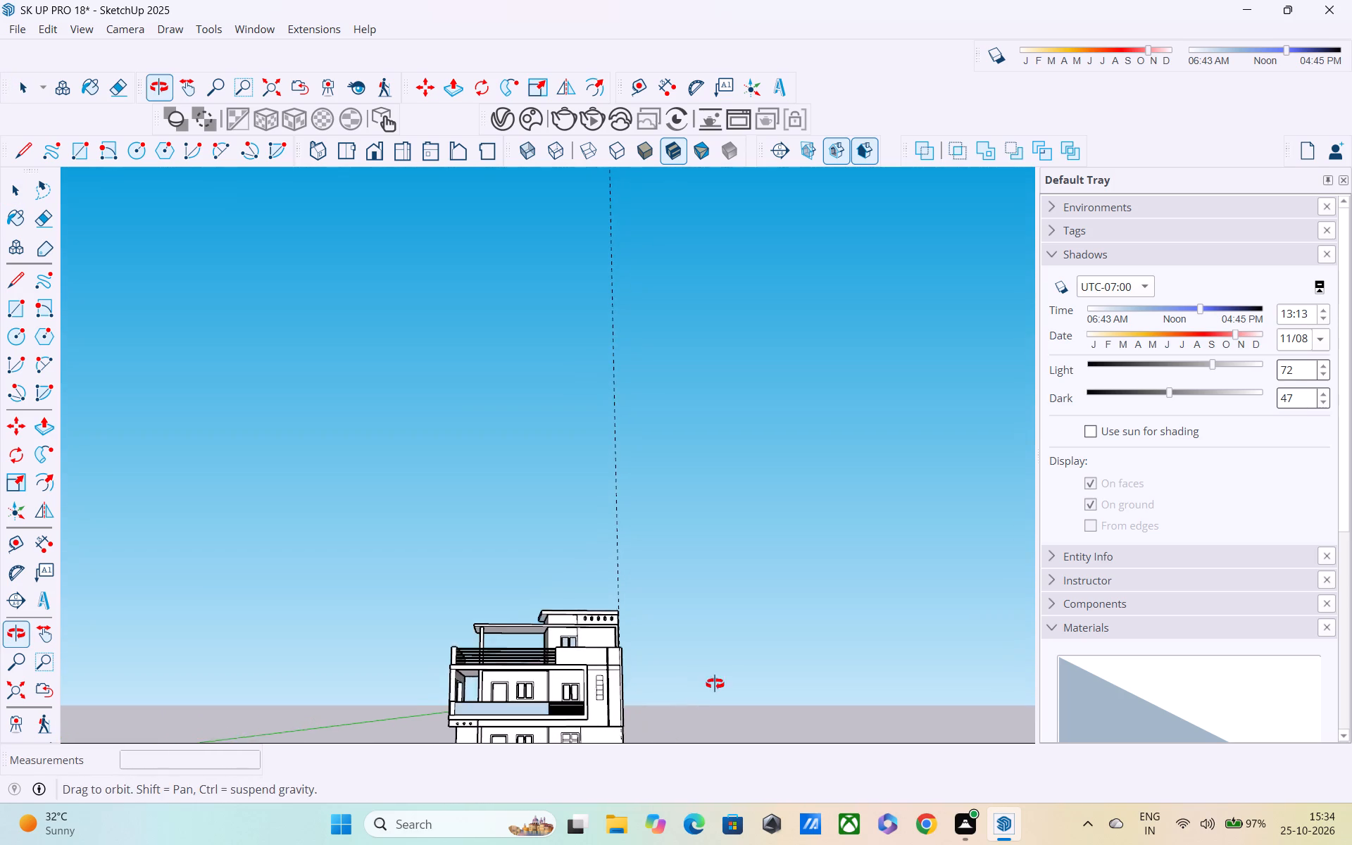
middle_click_drag(715, 684, 715, 683)
middle_click_drag(529, 702, 410, 716)
key("space")
left_click(846, 624)
scroll(602, 692, "up", 3)
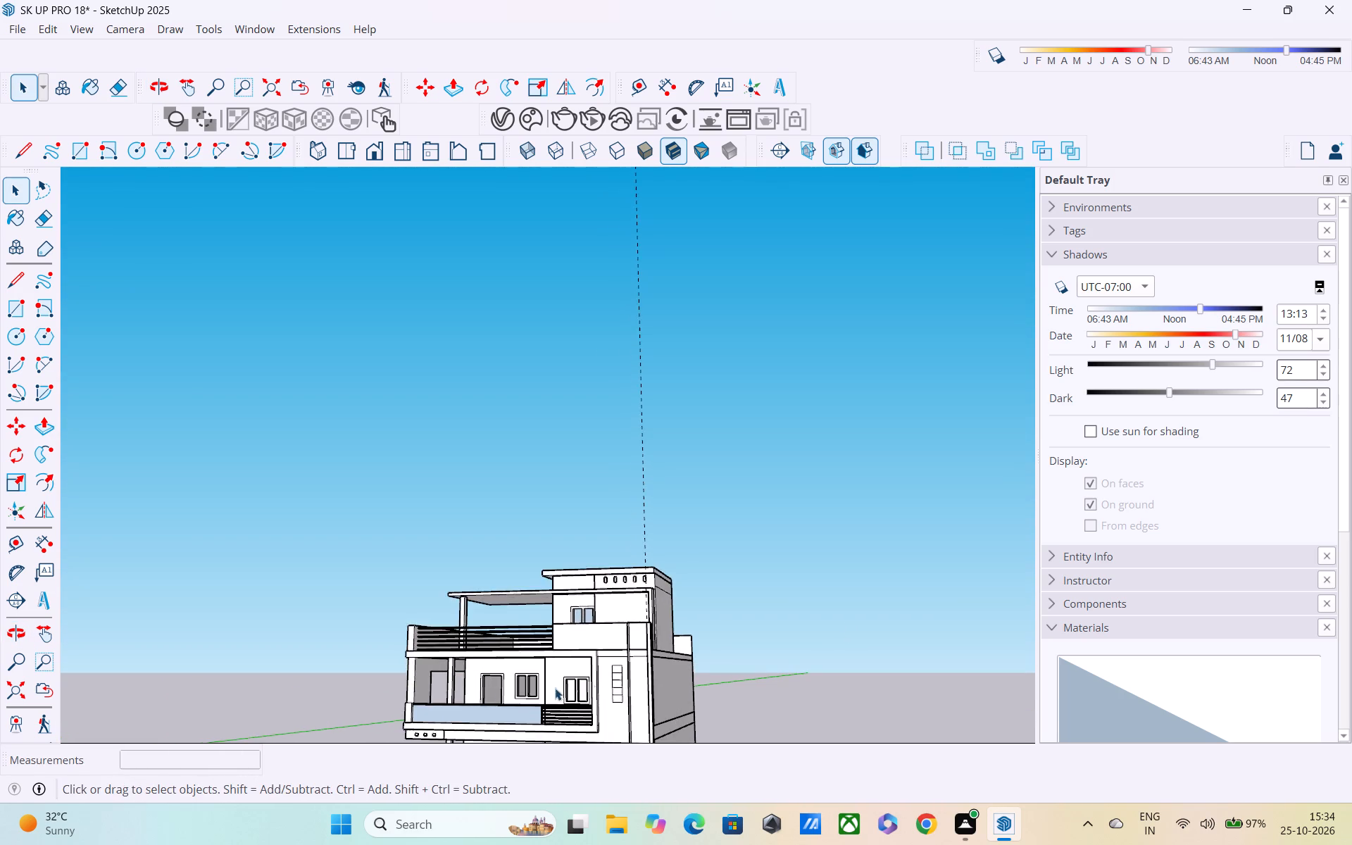
scroll(555, 688, "up", 2)
middle_click_drag(492, 693, 487, 731)
scroll(482, 696, "down", 5)
middle_click_drag(551, 691, 644, 649)
middle_click_drag(641, 654, 681, 527, "shift")
middle_click_drag(594, 568, 606, 656)
scroll(492, 520, "up", 6)
middle_click_drag(499, 561, 499, 560)
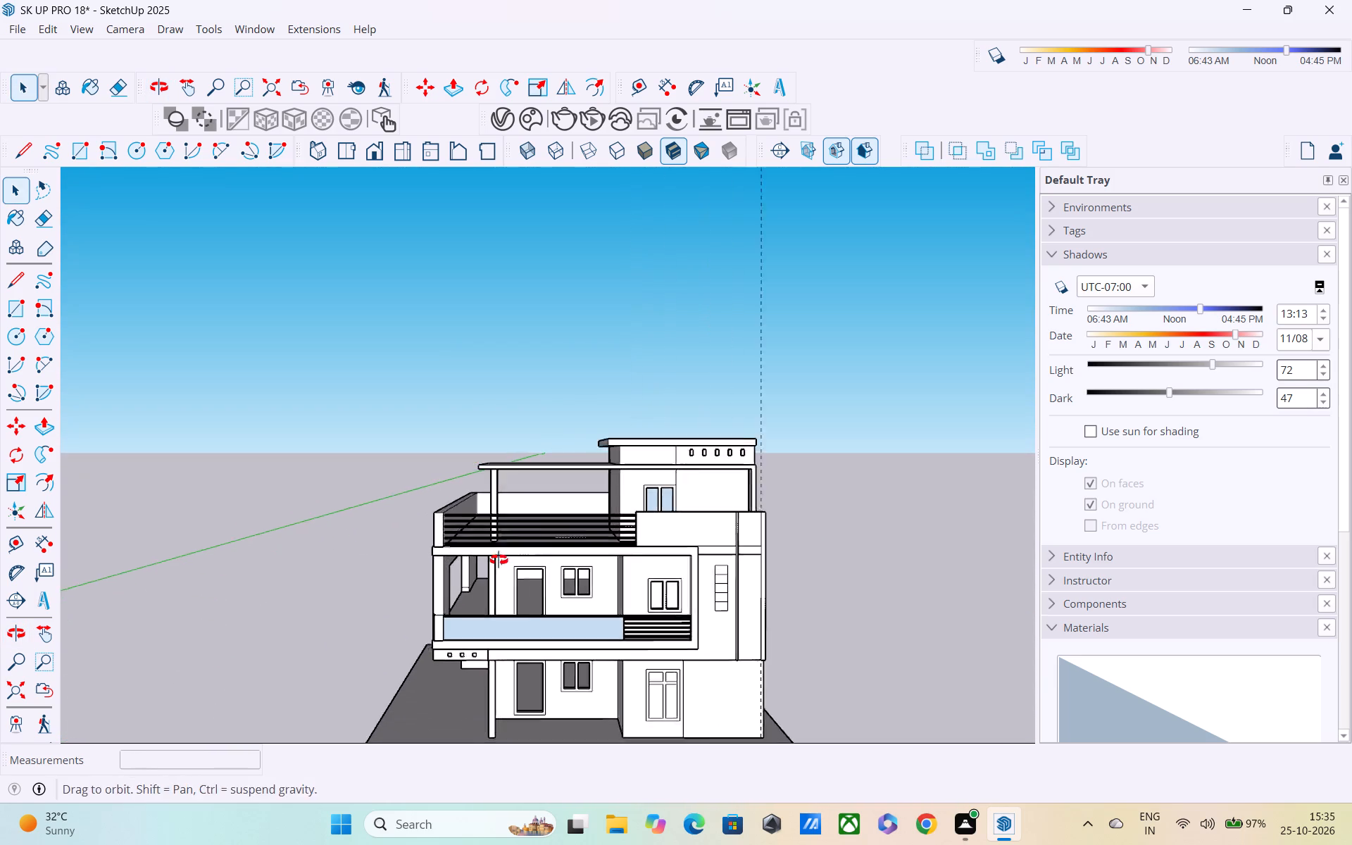
scroll(499, 560, "up", 1)
middle_click_drag(499, 560, 496, 545)
middle_click_drag(495, 543, 480, 524)
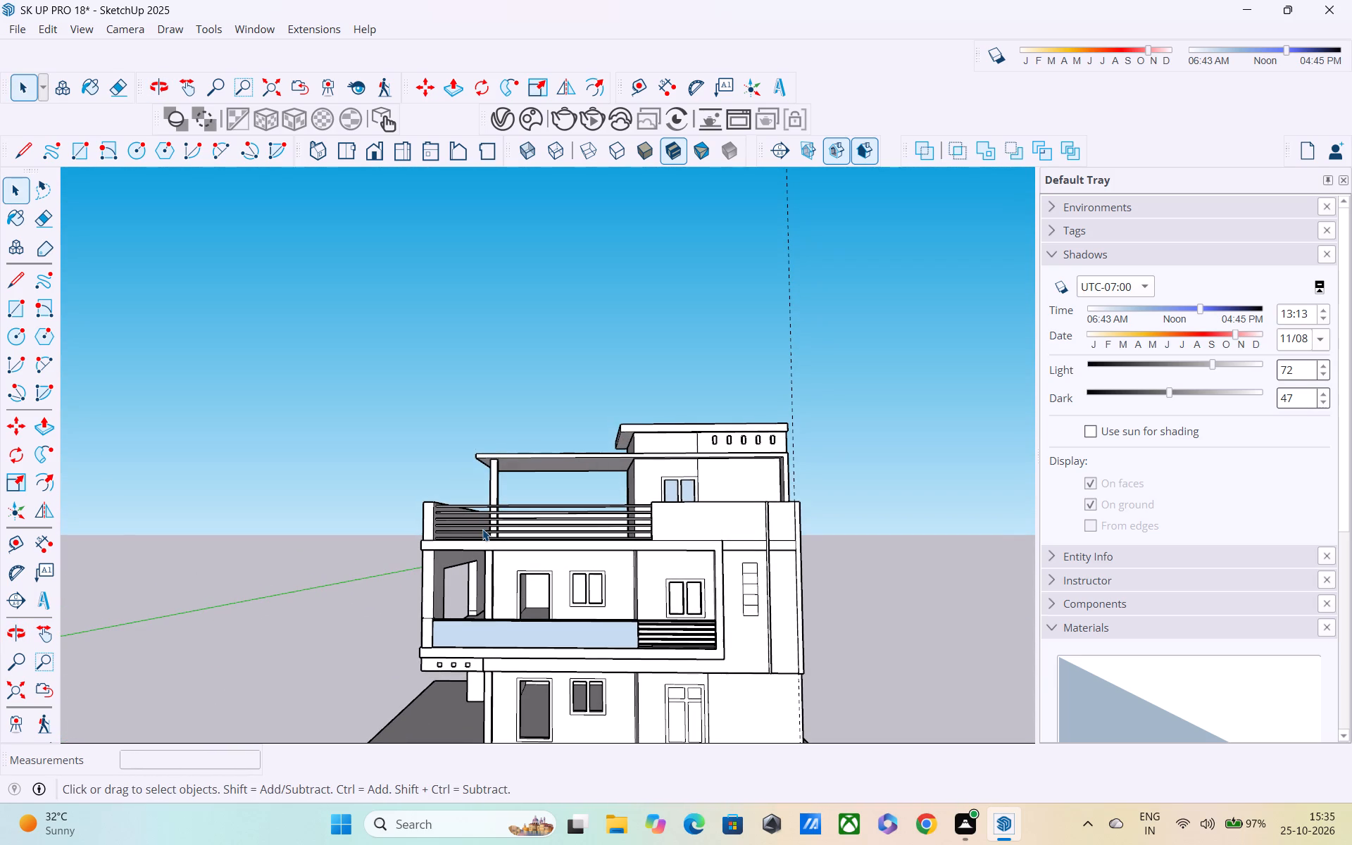
scroll(482, 529, "down", 5)
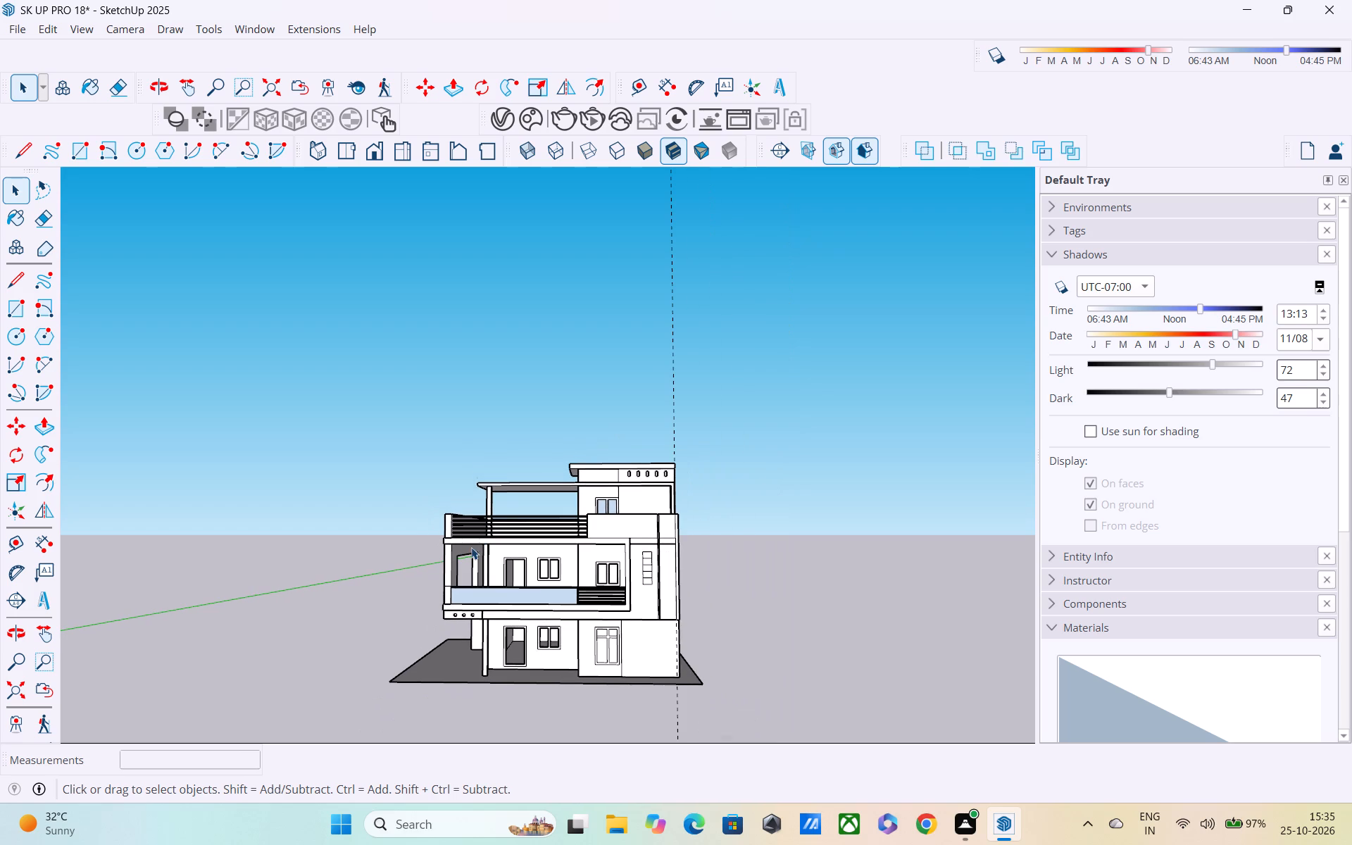
scroll(476, 568, "down", 1)
middle_click_drag(503, 601, 586, 662)
scroll(586, 662, "up", 6)
middle_click_drag(569, 662, 839, 630)
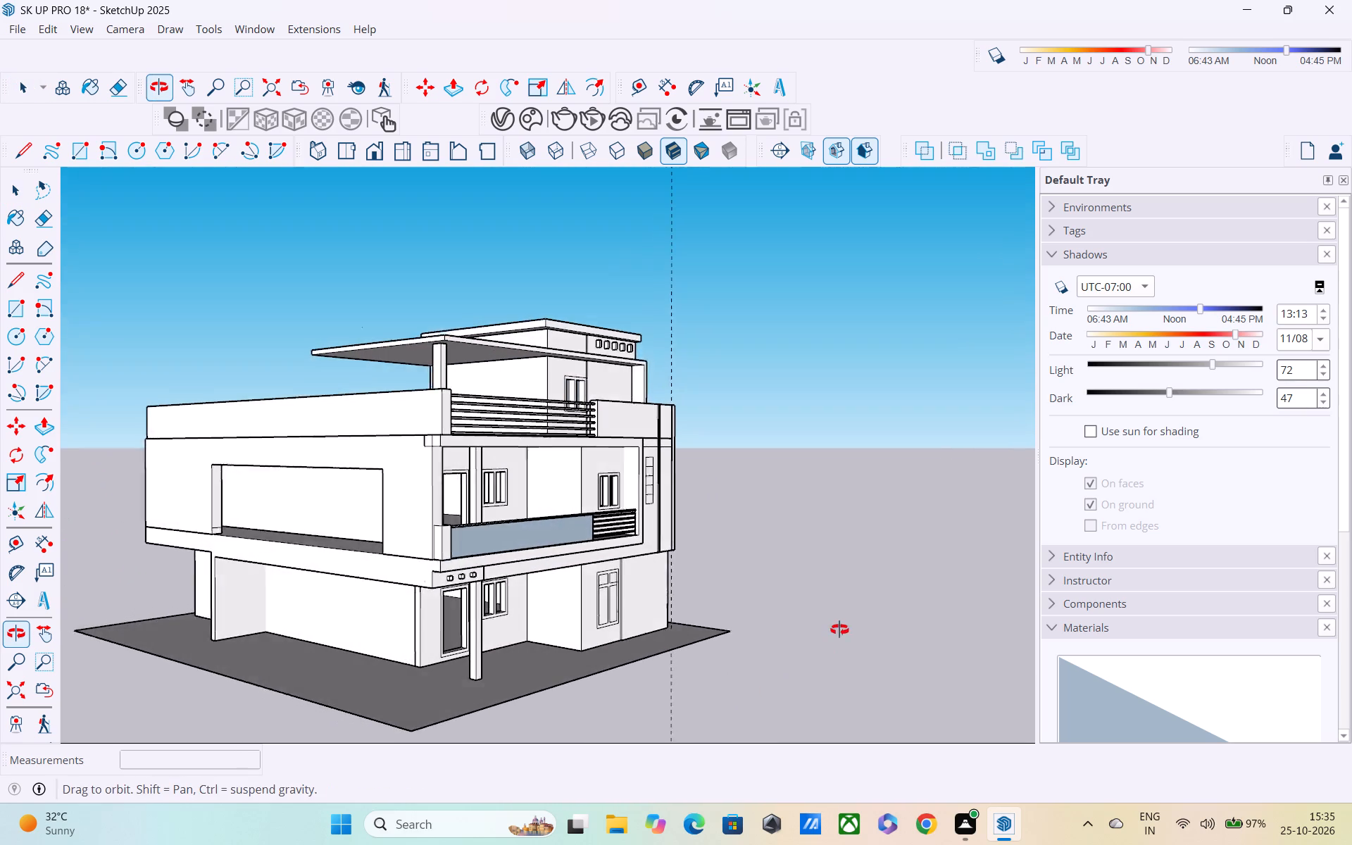
middle_click_drag(839, 630, 851, 623)
scroll(818, 623, "down", 3)
middle_click_drag(786, 630, 591, 638)
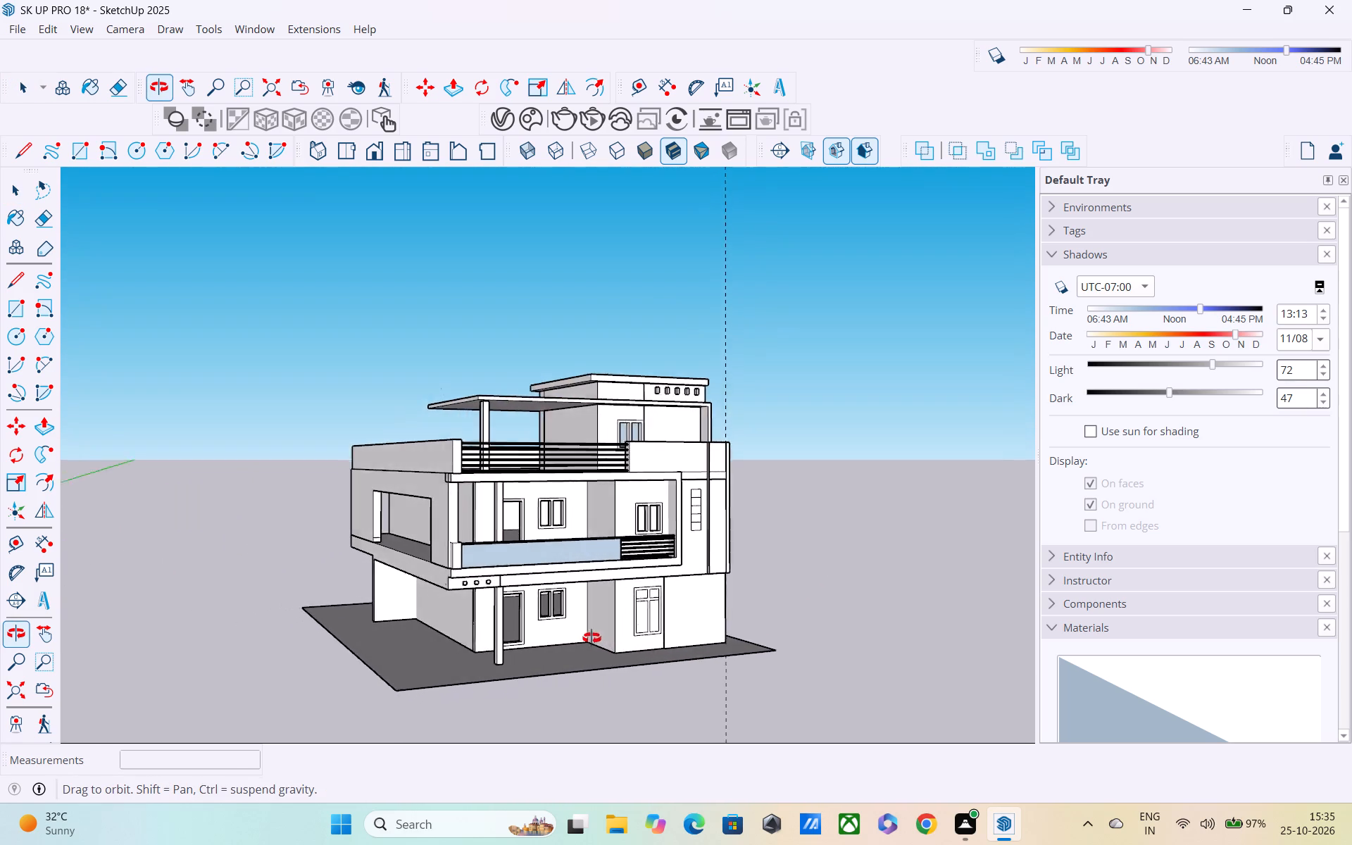
middle_click_drag(591, 638, 496, 619)
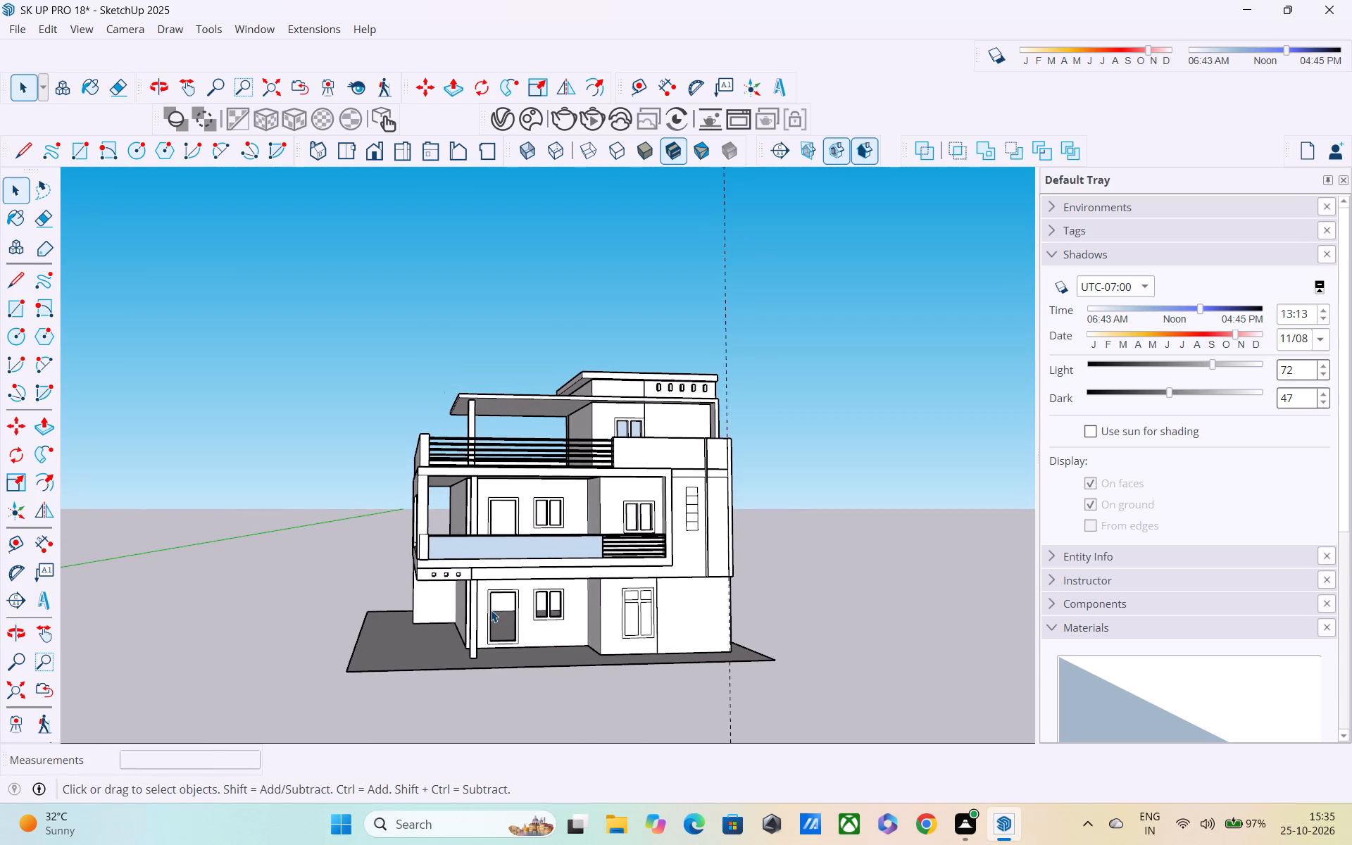
middle_click_drag(457, 545, 480, 487)
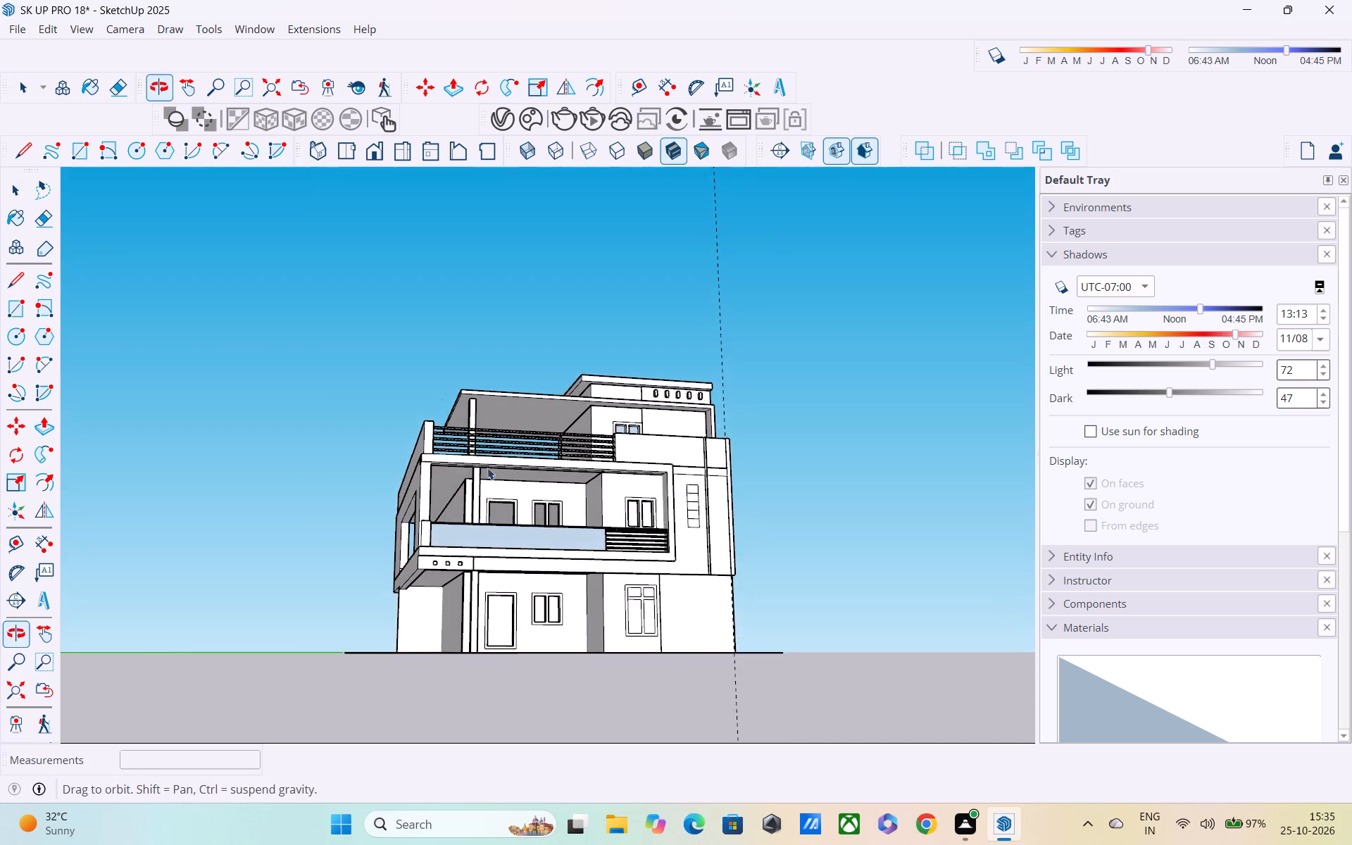
Draw a narrow rectangle about 10" by 15' 2" on the underside of the terrace roof slab, running from front to back.
scroll(494, 466, "up", 4)
middle_click_drag(494, 405, 418, 441)
scroll(458, 343, "up", 3)
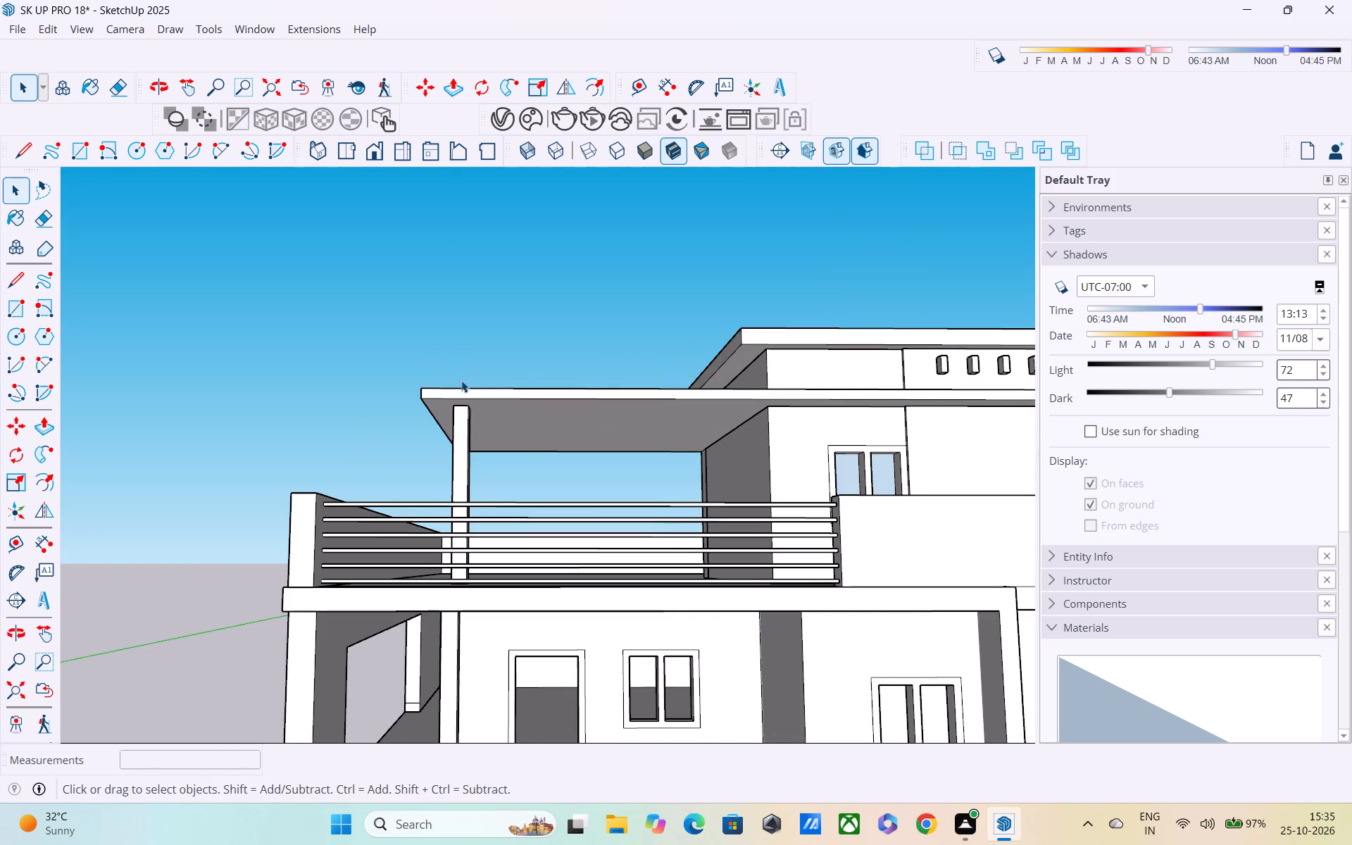
middle_click_drag(461, 380, 466, 510)
middle_click_drag(479, 639, 508, 478)
scroll(488, 598, "up", 1)
middle_click_drag(510, 493, 467, 617, "shift")
scroll(466, 617, "up", 1, "shift")
middle_click_drag(463, 618, 463, 587, "shift")
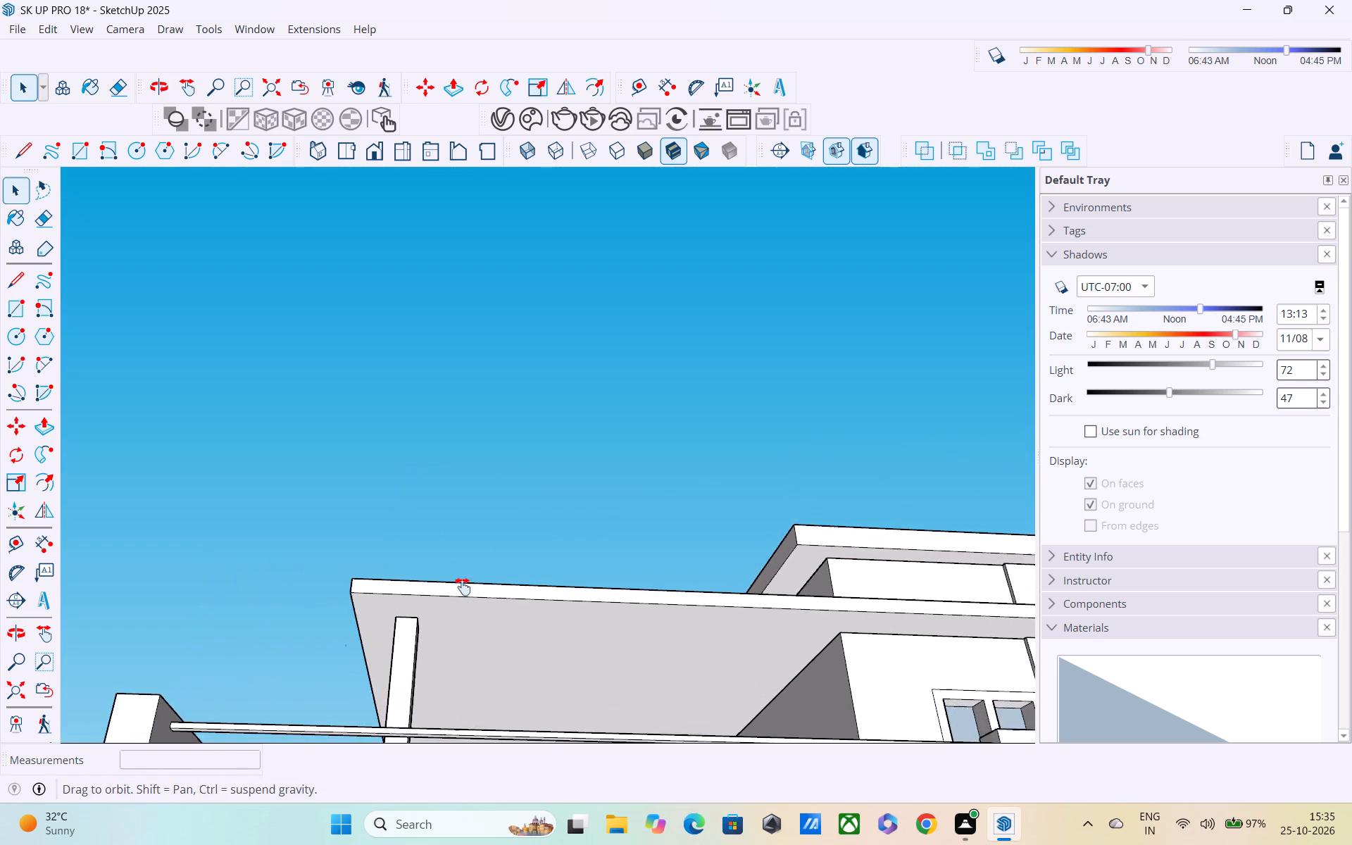
middle_click_drag(463, 587, 472, 479, "shift")
middle_click_drag(520, 564, 492, 644)
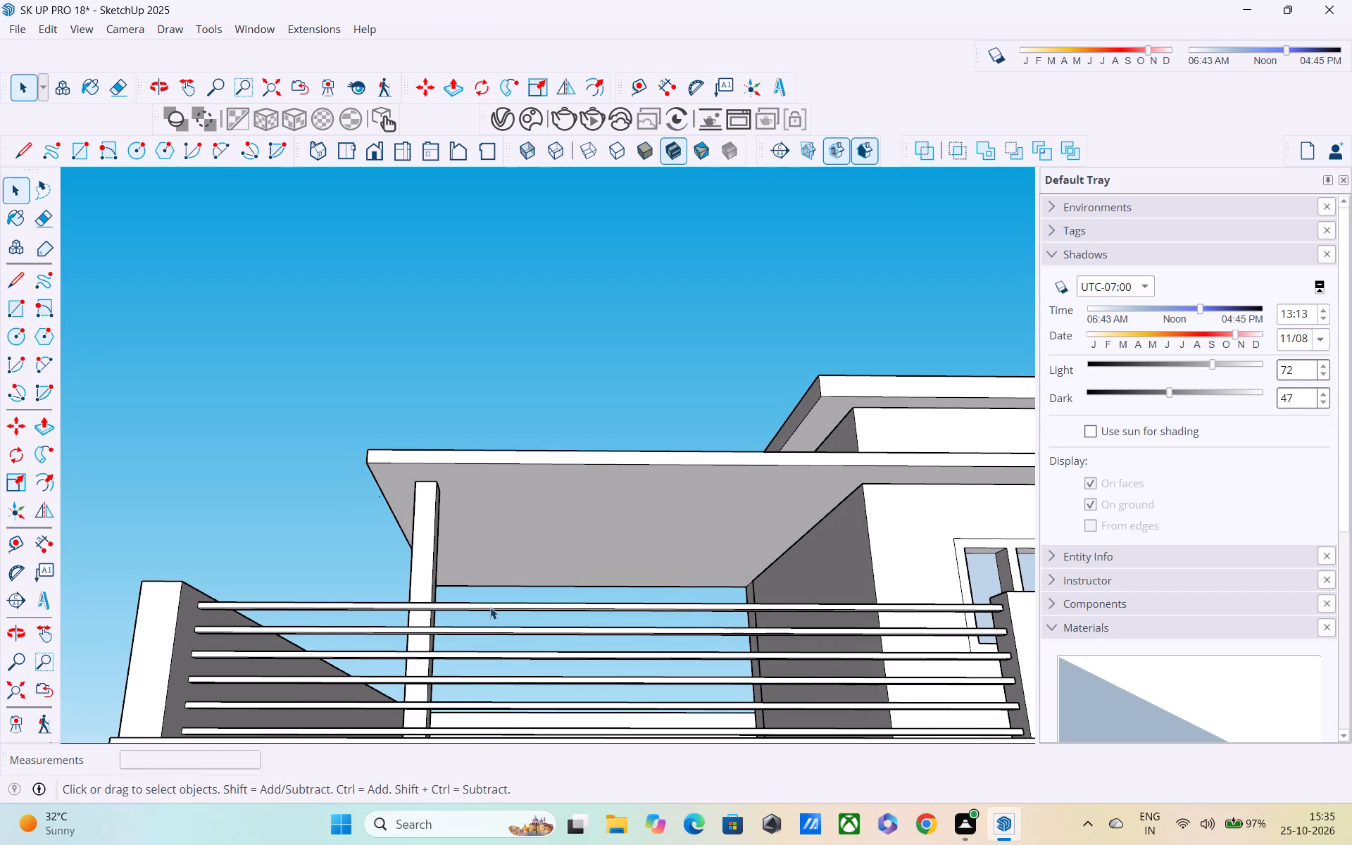
key("r")
left_click(525, 493)
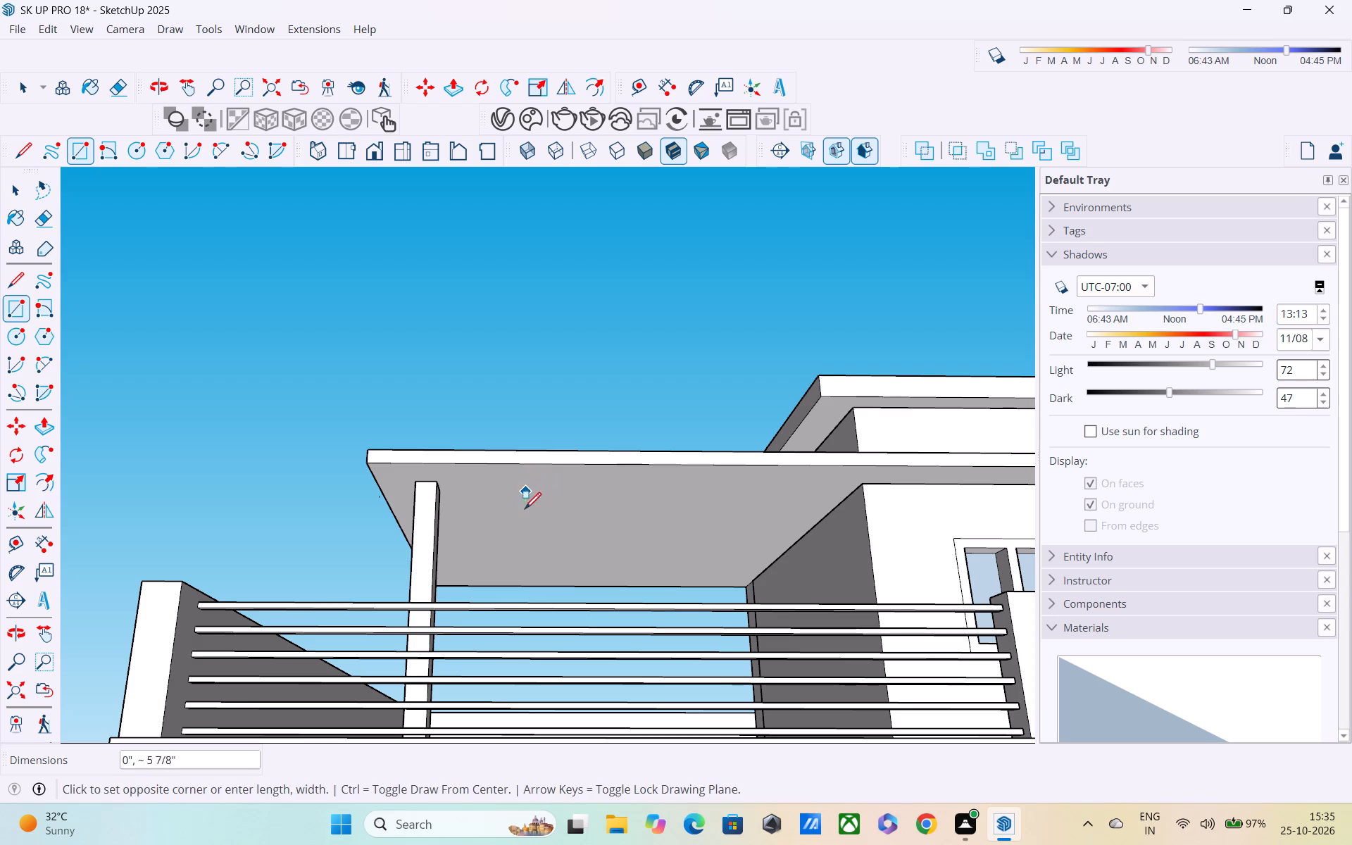
middle_click_drag(546, 574, 504, 646)
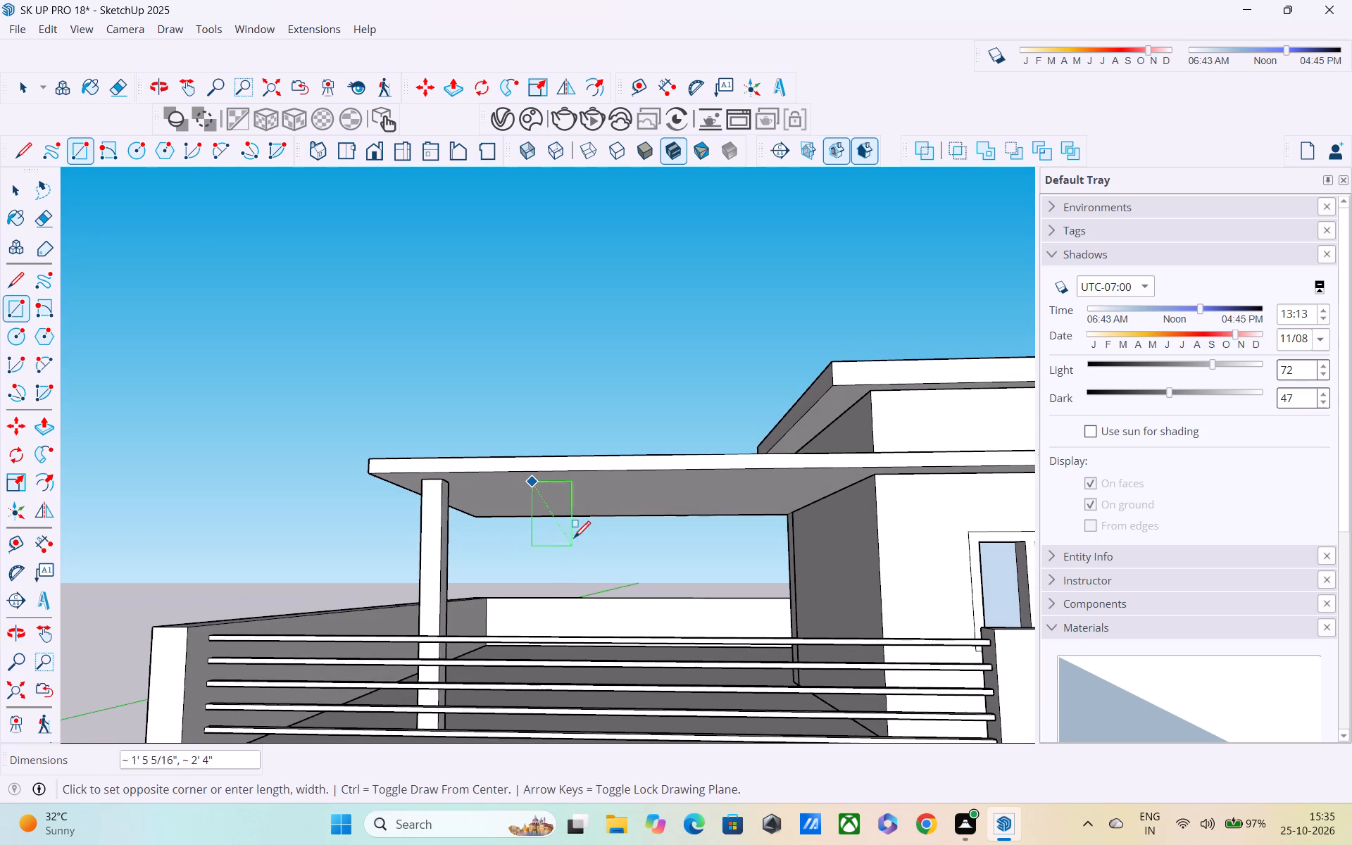
middle_click_drag(584, 516, 602, 464)
scroll(572, 515, "up", 5)
scroll(572, 523, "down", 1)
scroll(572, 523, "up", 2)
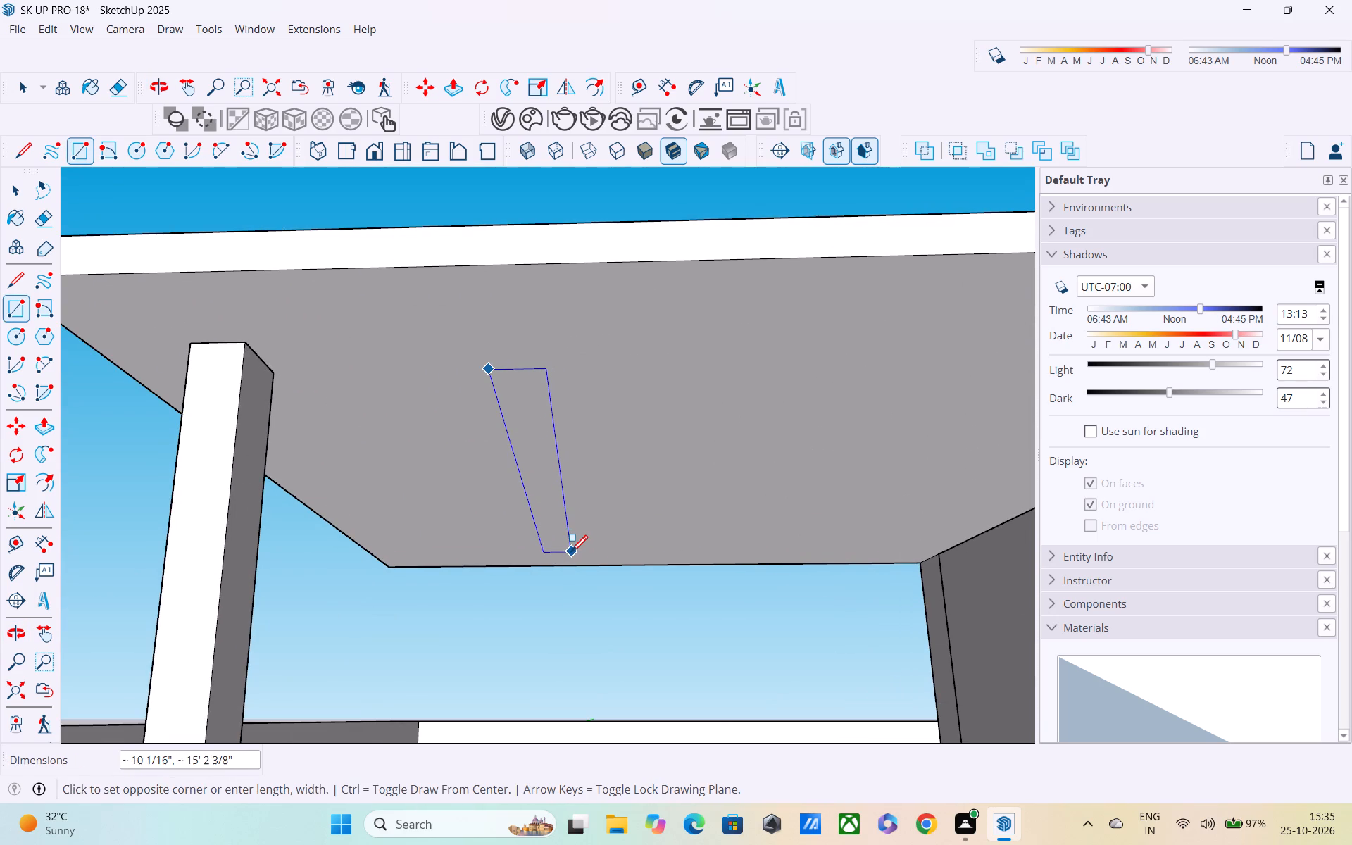
left_click(571, 553)
middle_click_drag(587, 550, 564, 540)
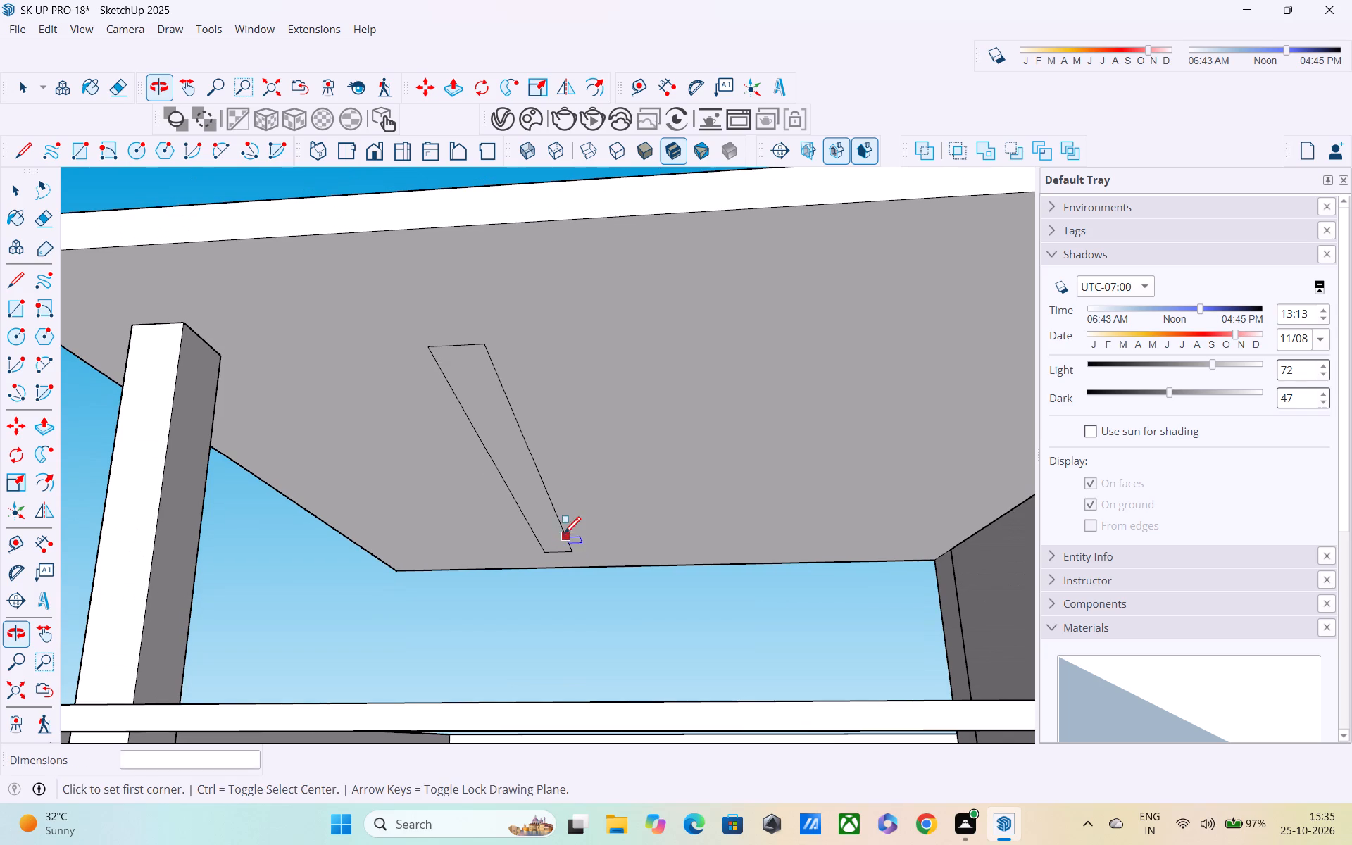
Copy the narrow rectangle's outline about 9' 1" across the terrace slab's underside and divide the distance by 4 for equally spaced copies.
key("space")
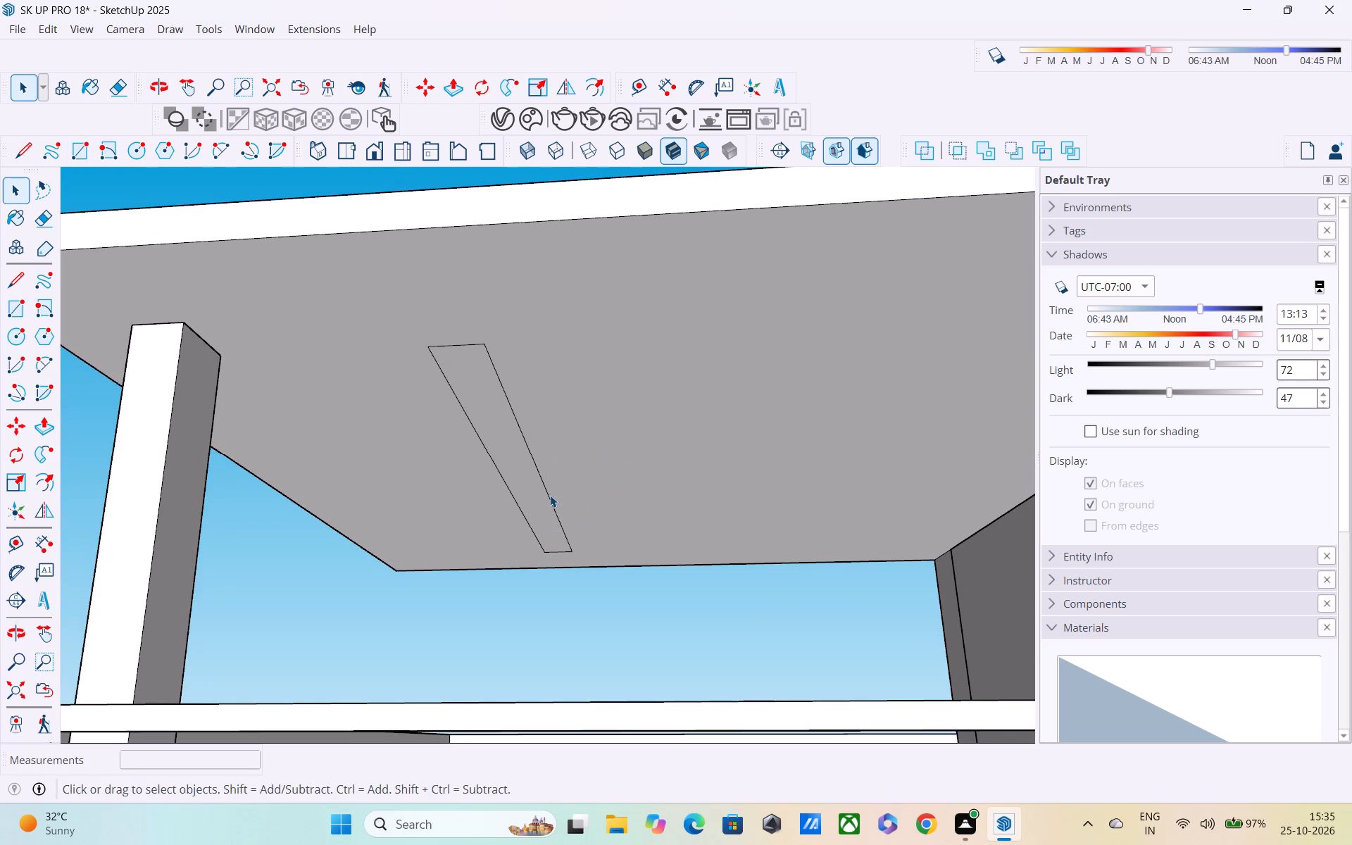
left_click(548, 492)
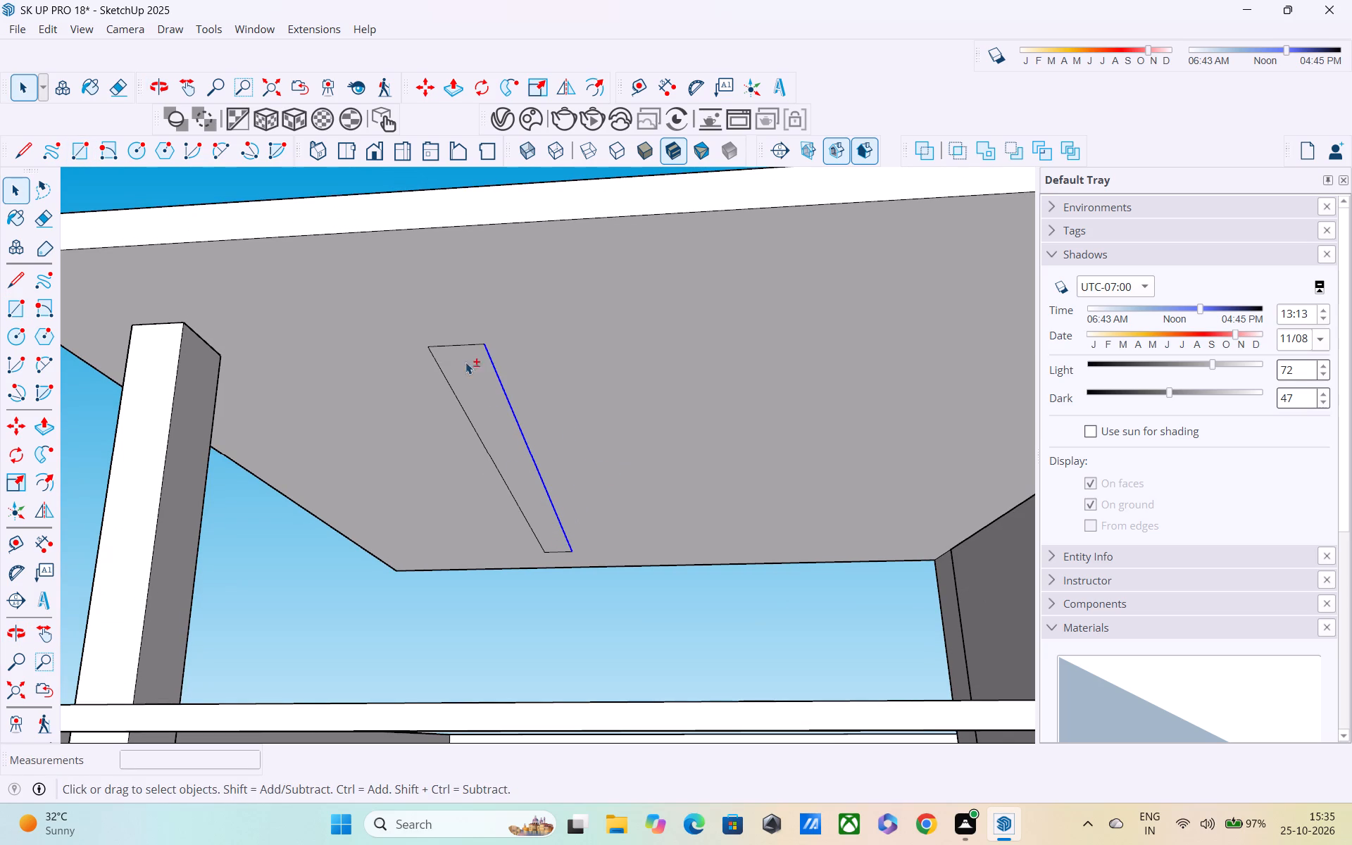
left_click(455, 347, "shift")
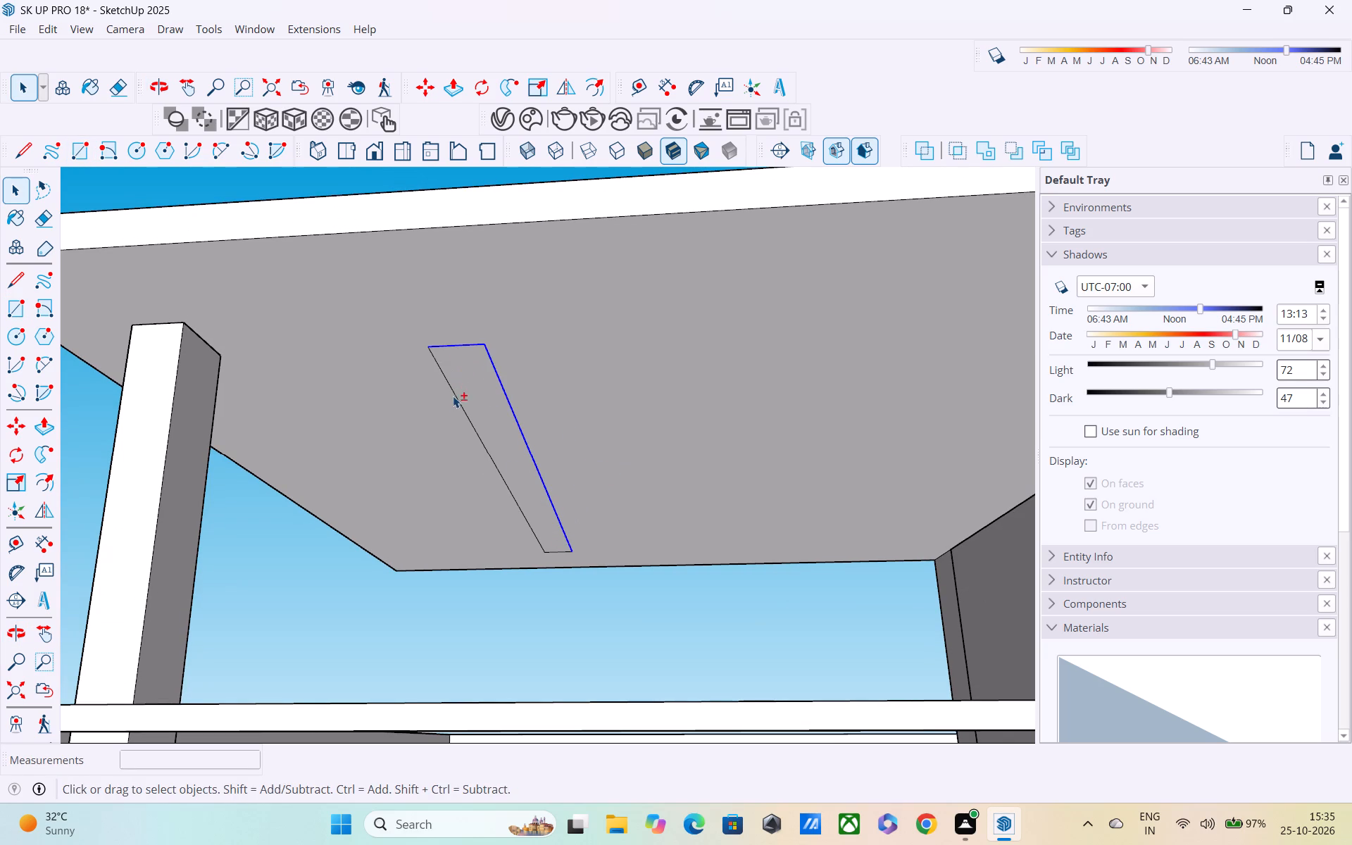
left_click(454, 395, "shift")
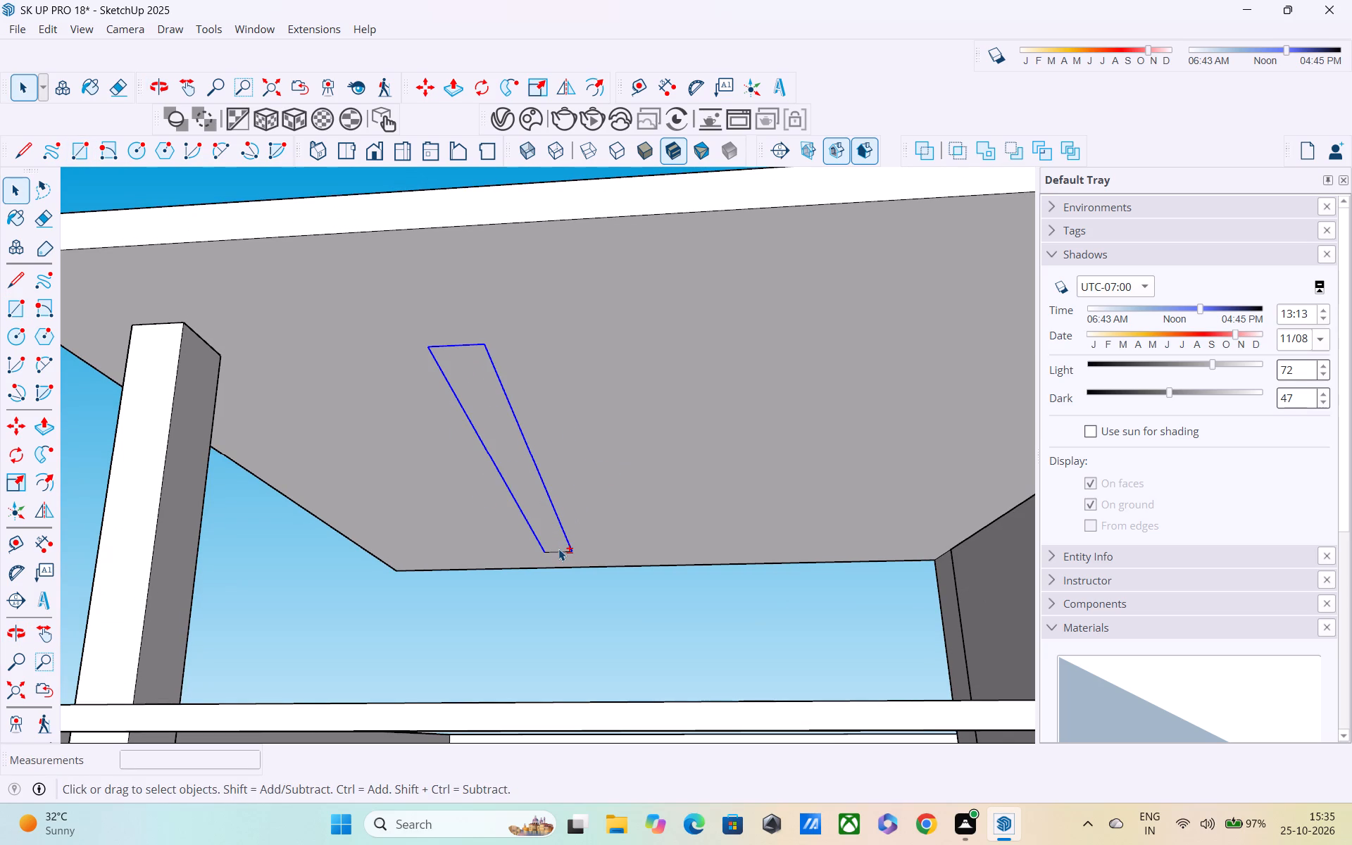
left_click(558, 549, "shift")
left_click(558, 552, "shift")
left_click(547, 527, "shift")
type("m,")
left_click(571, 554)
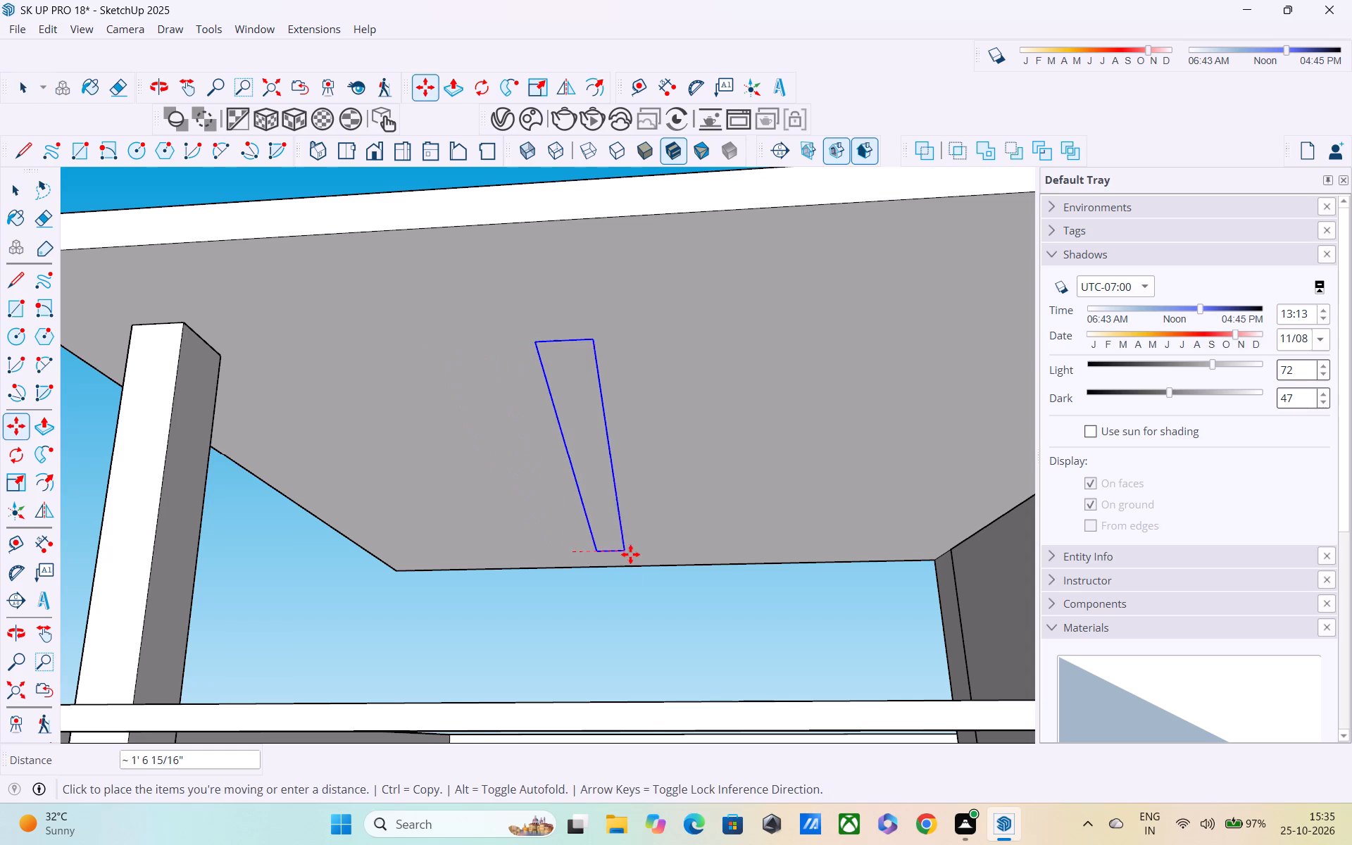
middle_click_drag(777, 557, 774, 557, "shift")
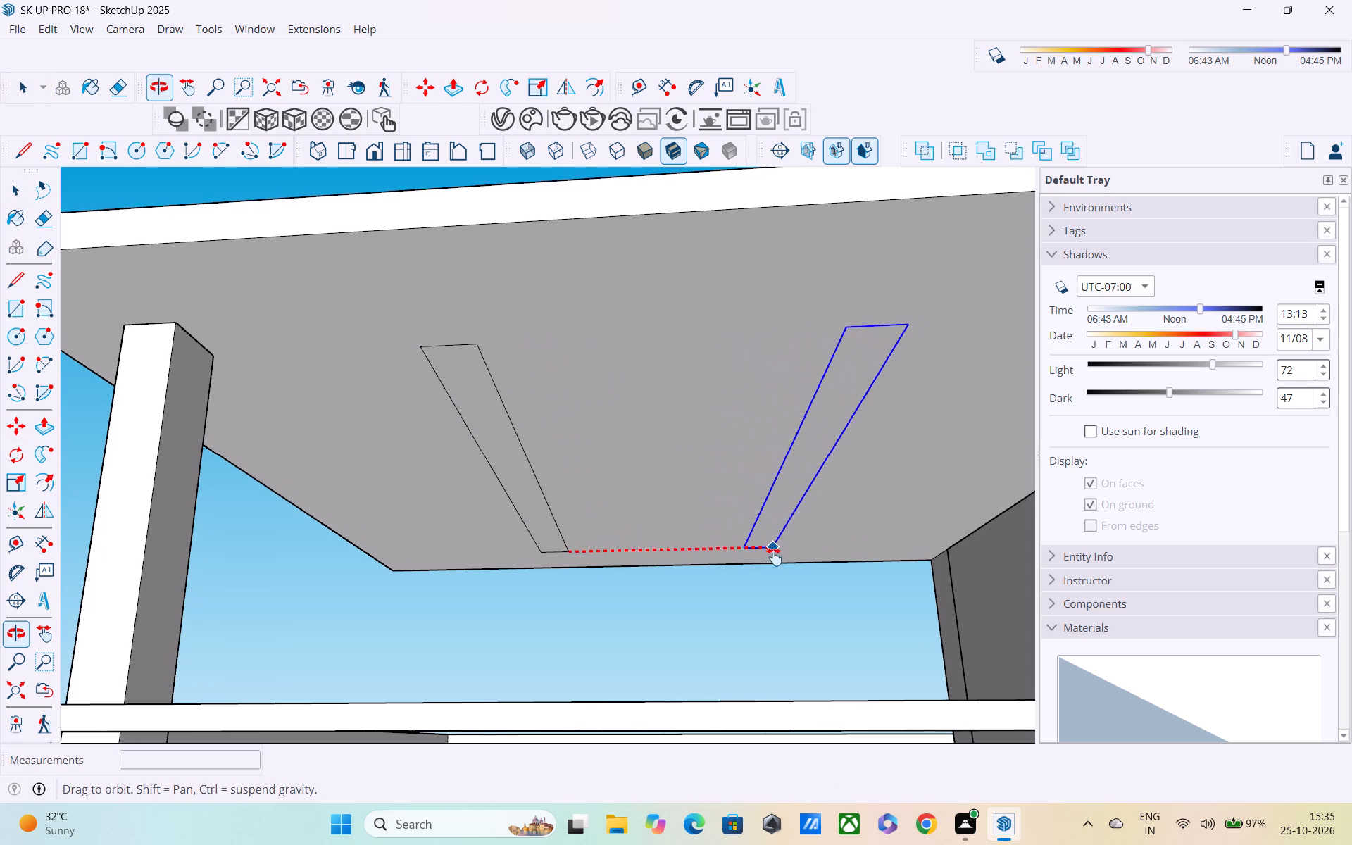
middle_click_drag(774, 557, 617, 551, "shift")
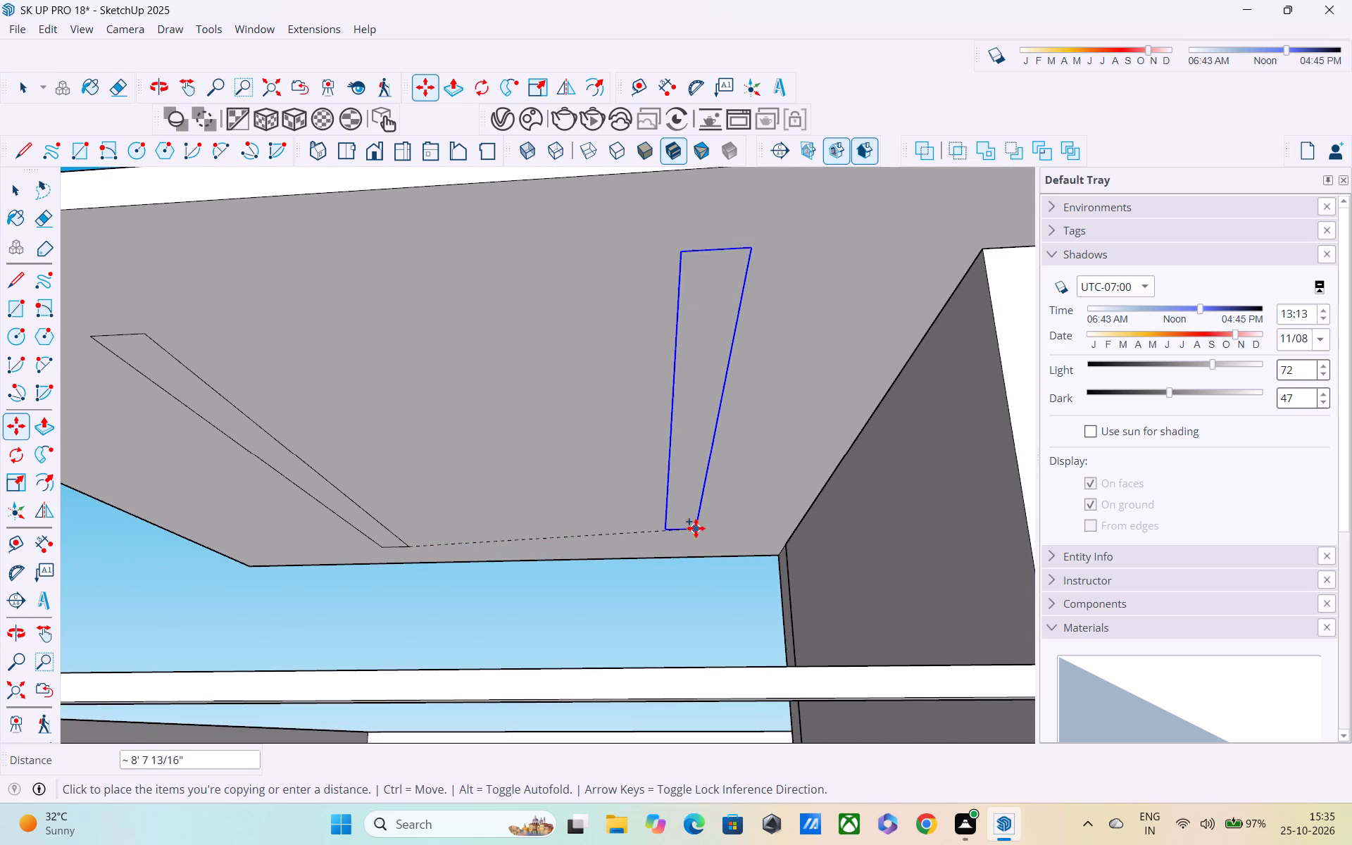
left_click(713, 532)
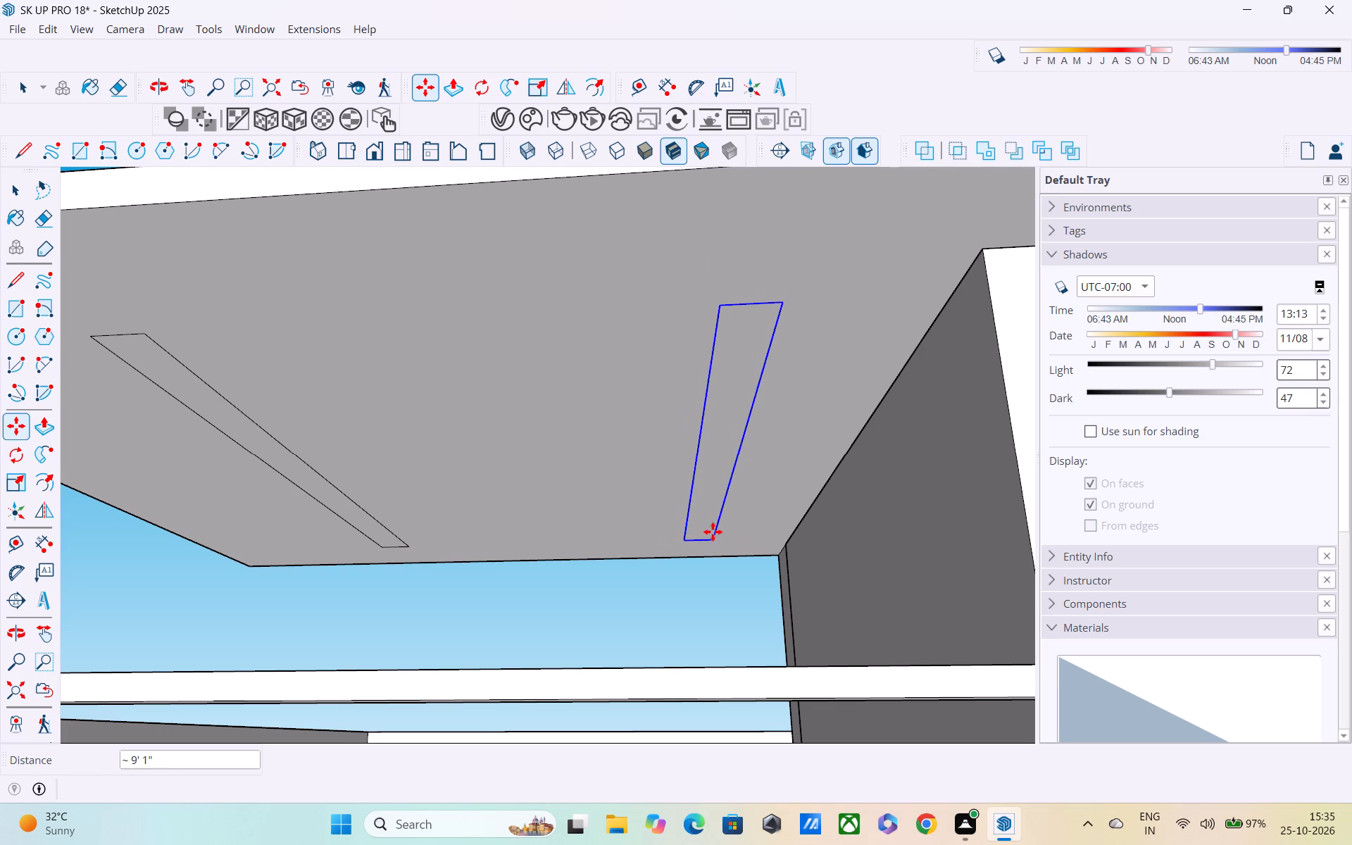
type("/4")
key("Return")
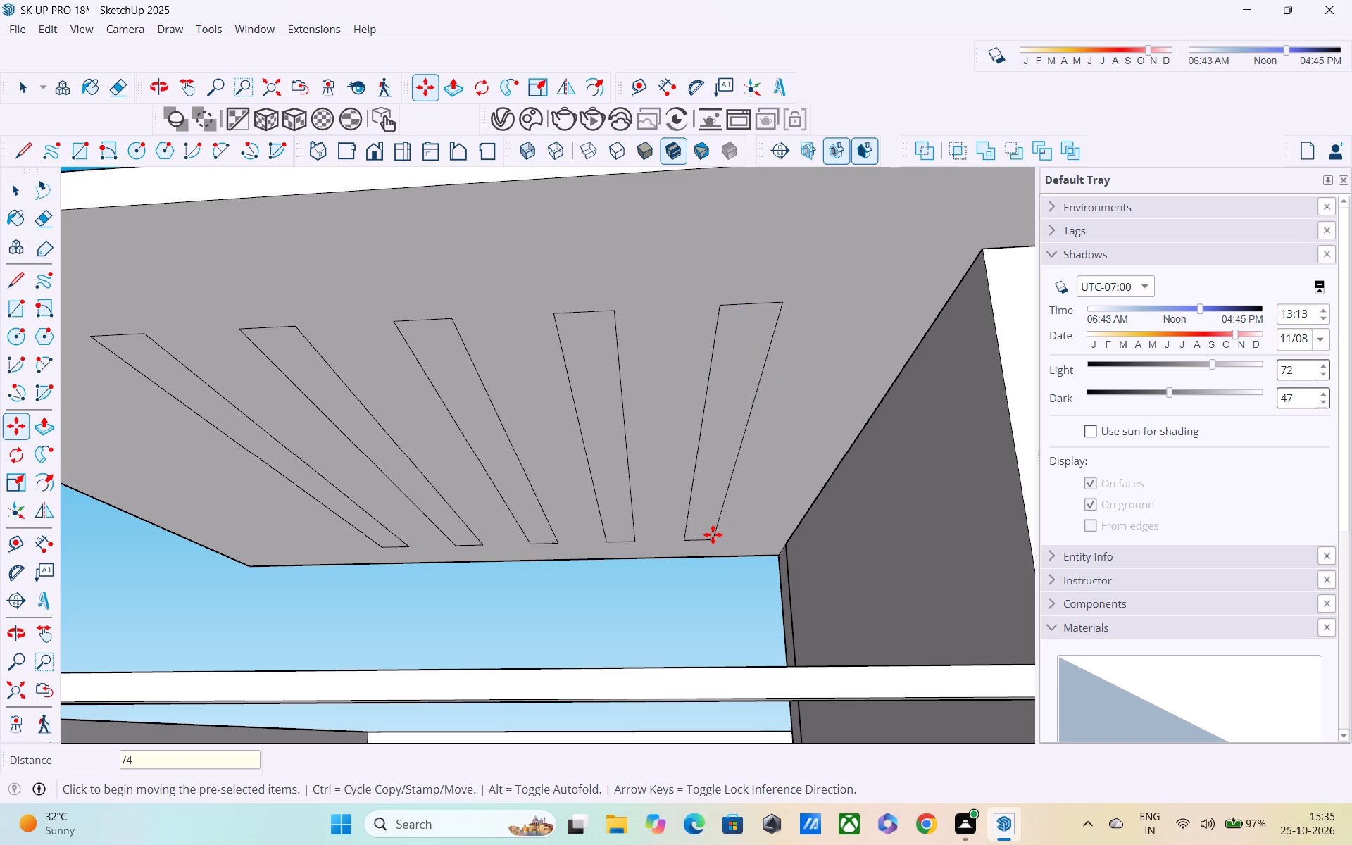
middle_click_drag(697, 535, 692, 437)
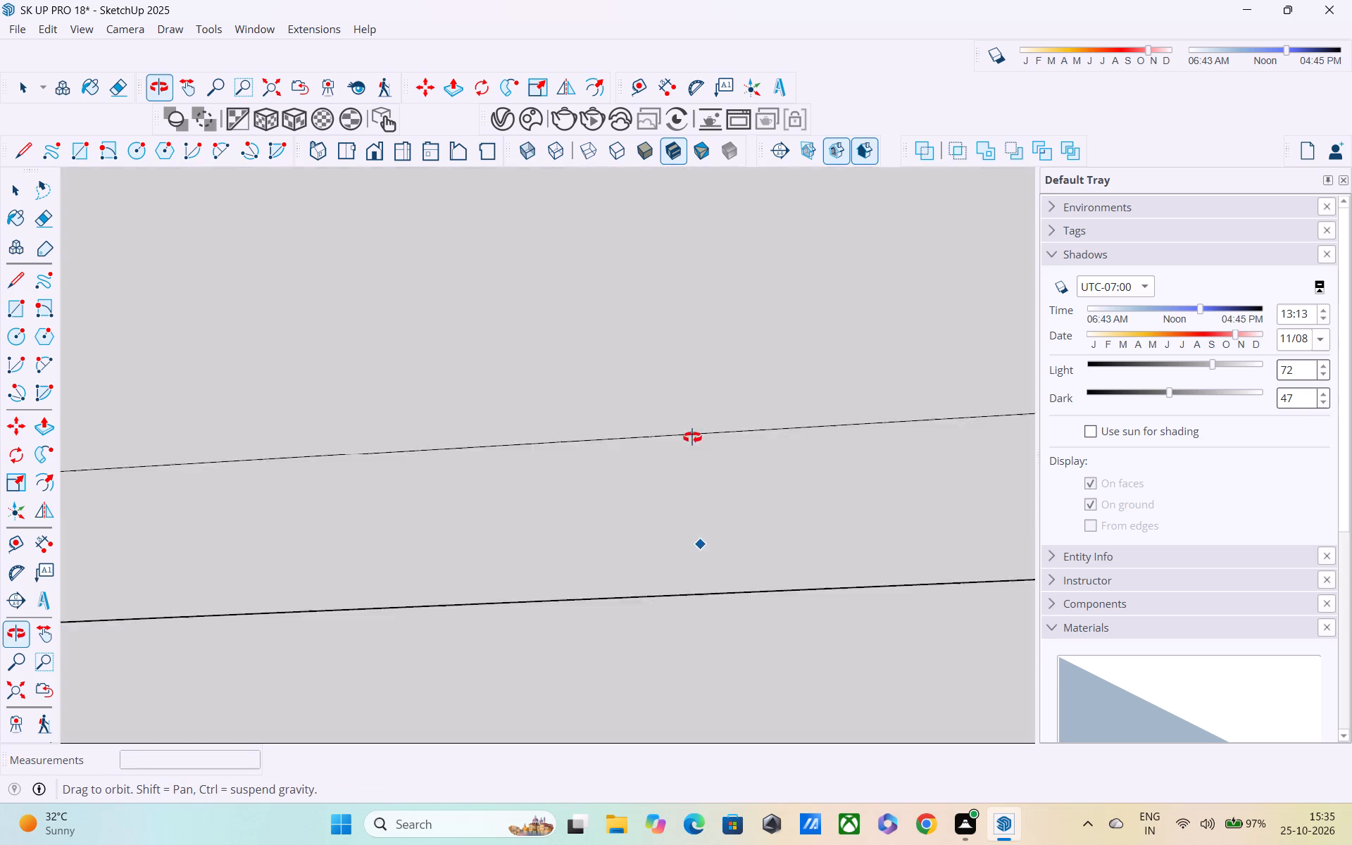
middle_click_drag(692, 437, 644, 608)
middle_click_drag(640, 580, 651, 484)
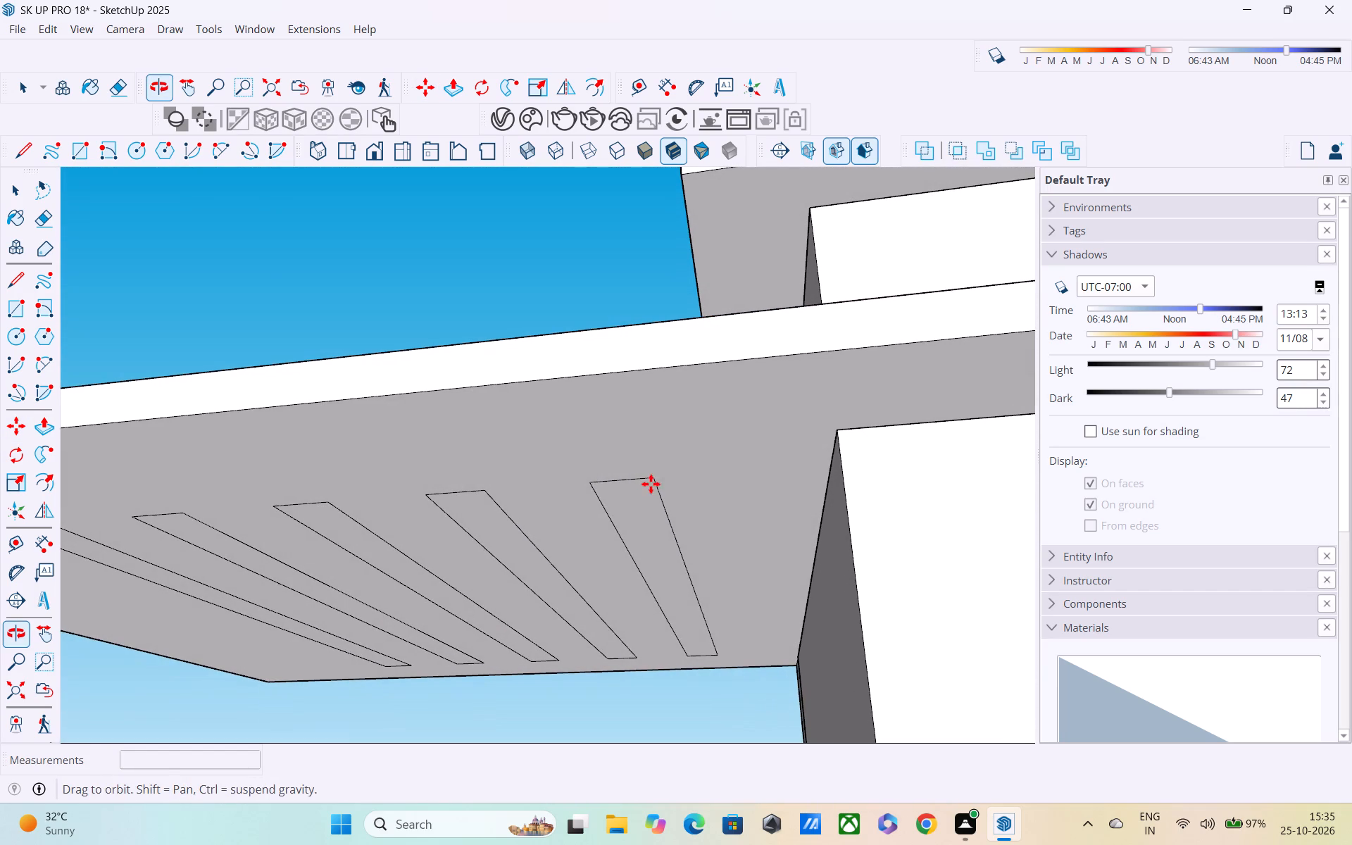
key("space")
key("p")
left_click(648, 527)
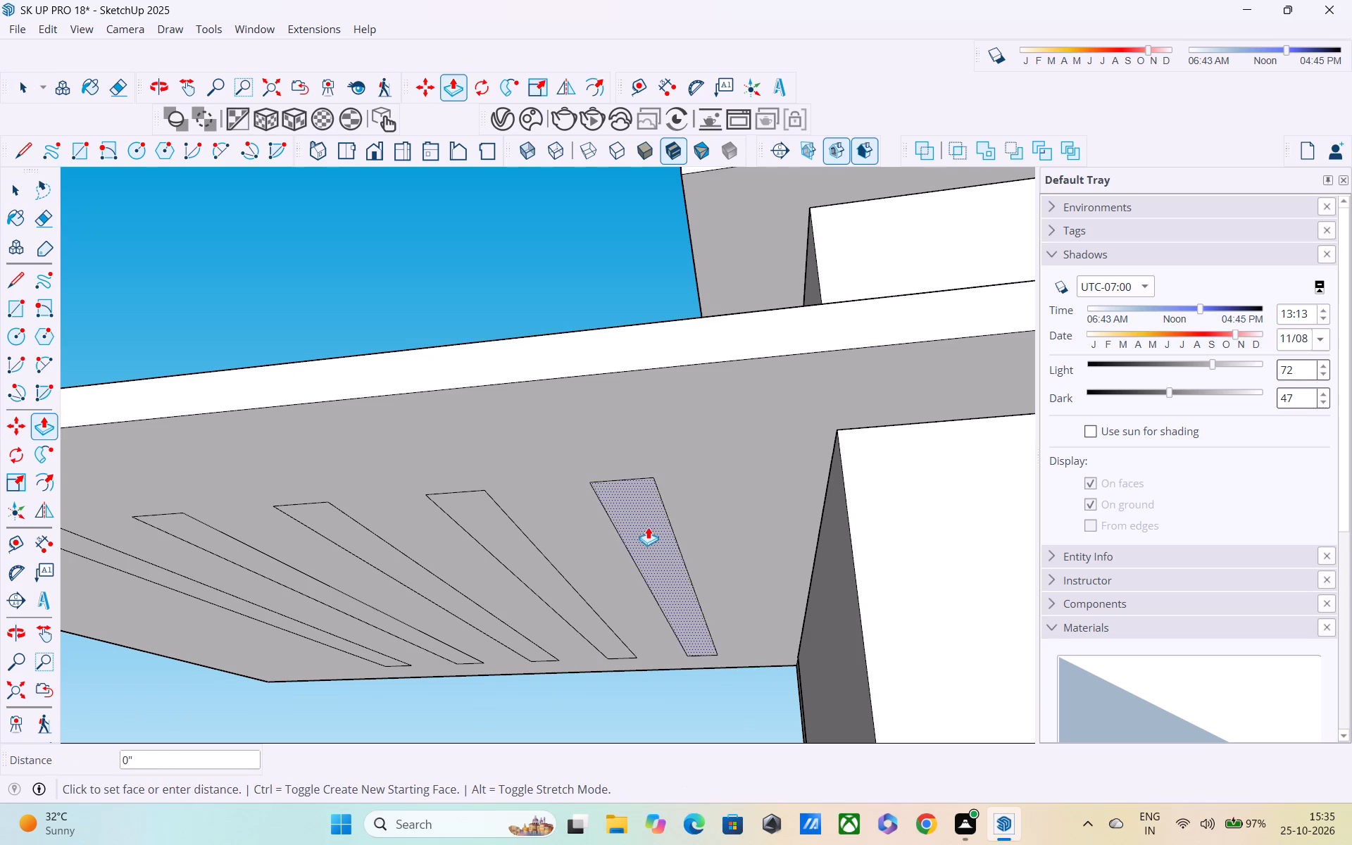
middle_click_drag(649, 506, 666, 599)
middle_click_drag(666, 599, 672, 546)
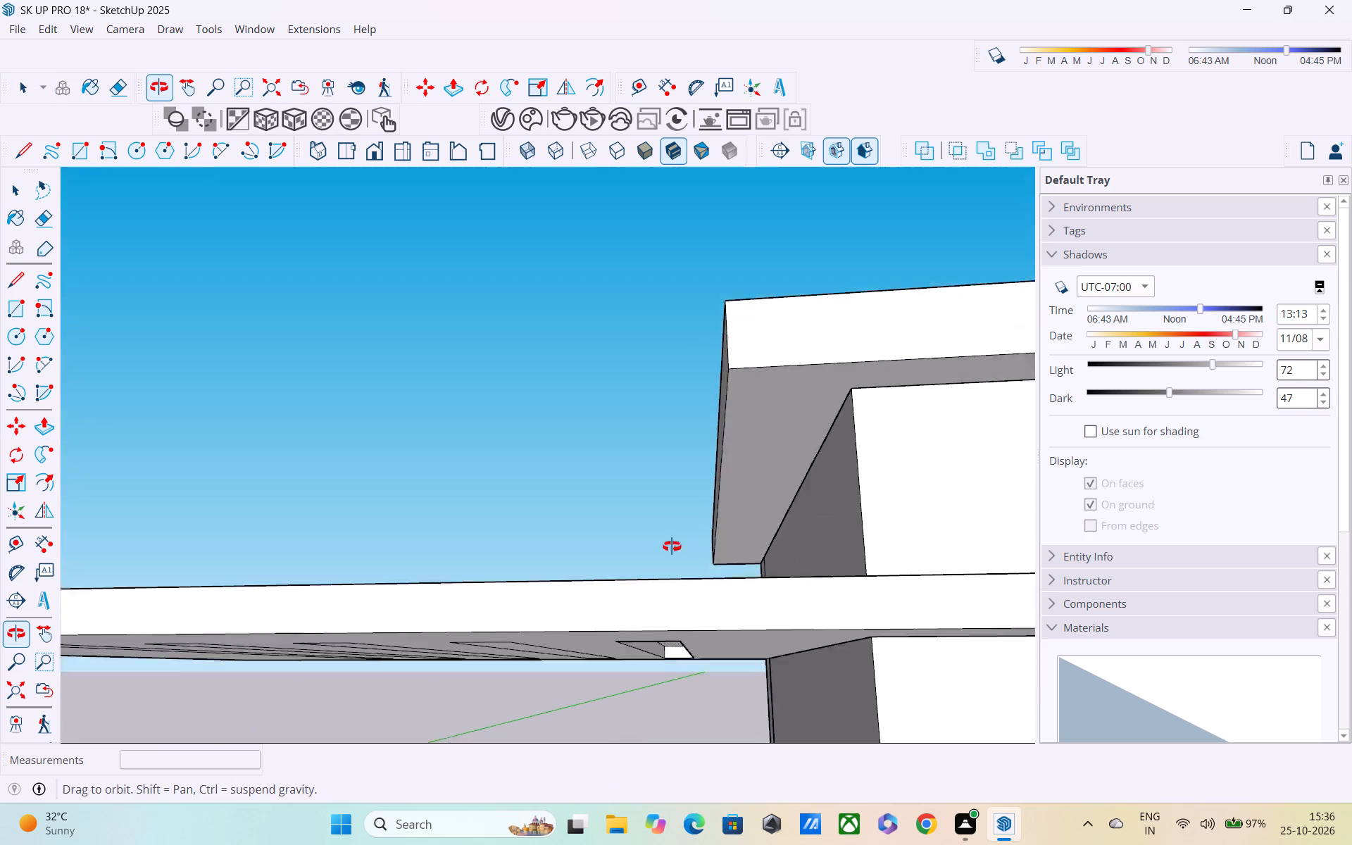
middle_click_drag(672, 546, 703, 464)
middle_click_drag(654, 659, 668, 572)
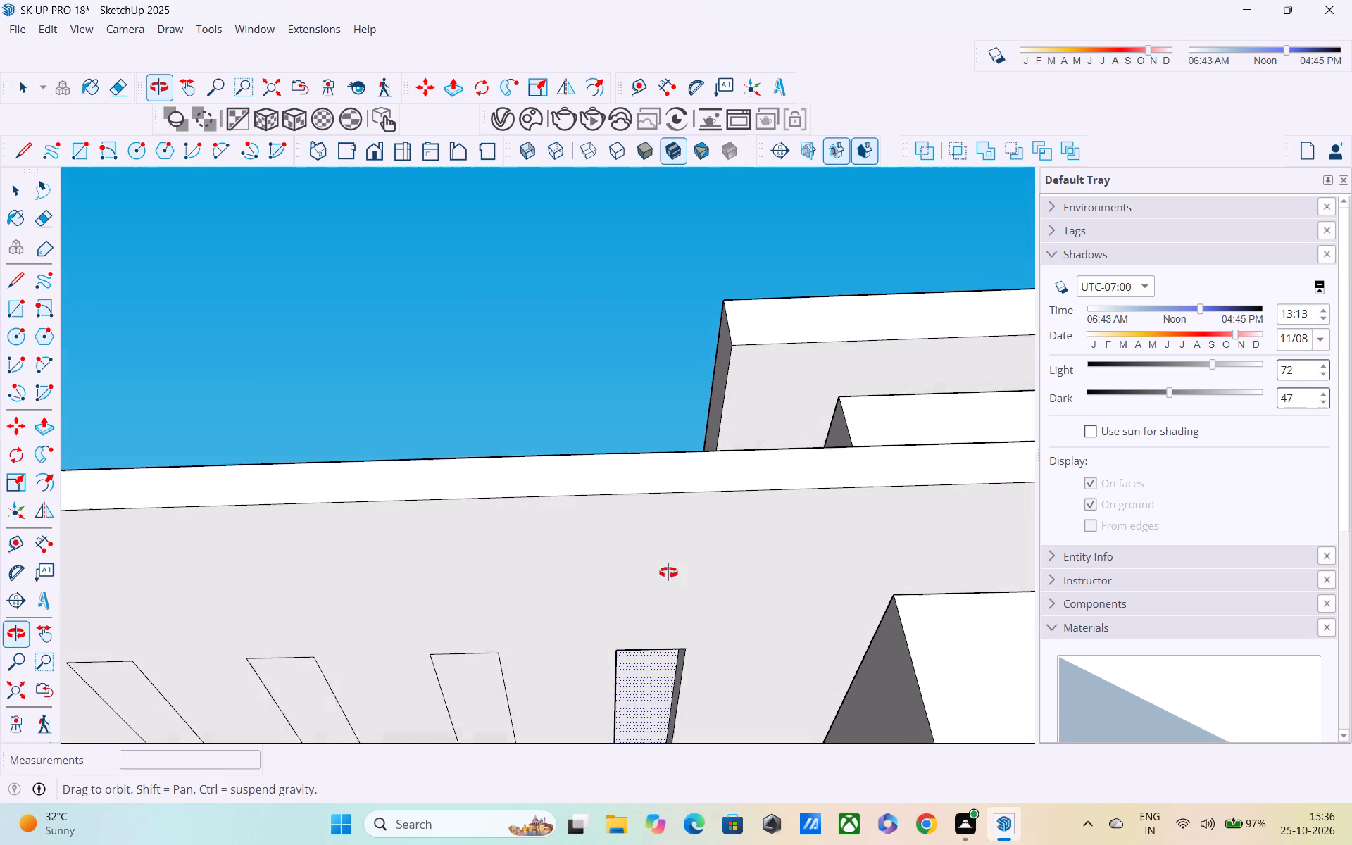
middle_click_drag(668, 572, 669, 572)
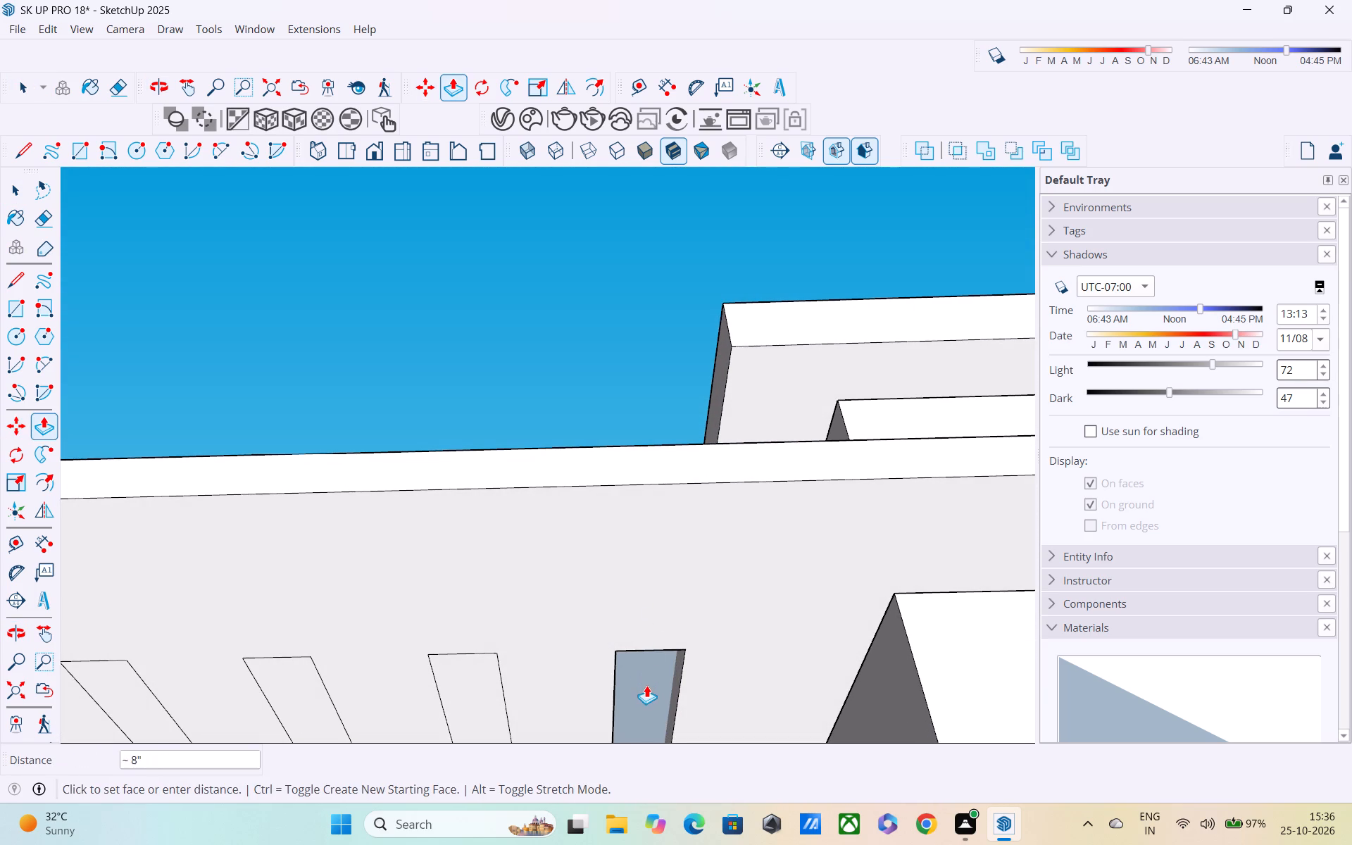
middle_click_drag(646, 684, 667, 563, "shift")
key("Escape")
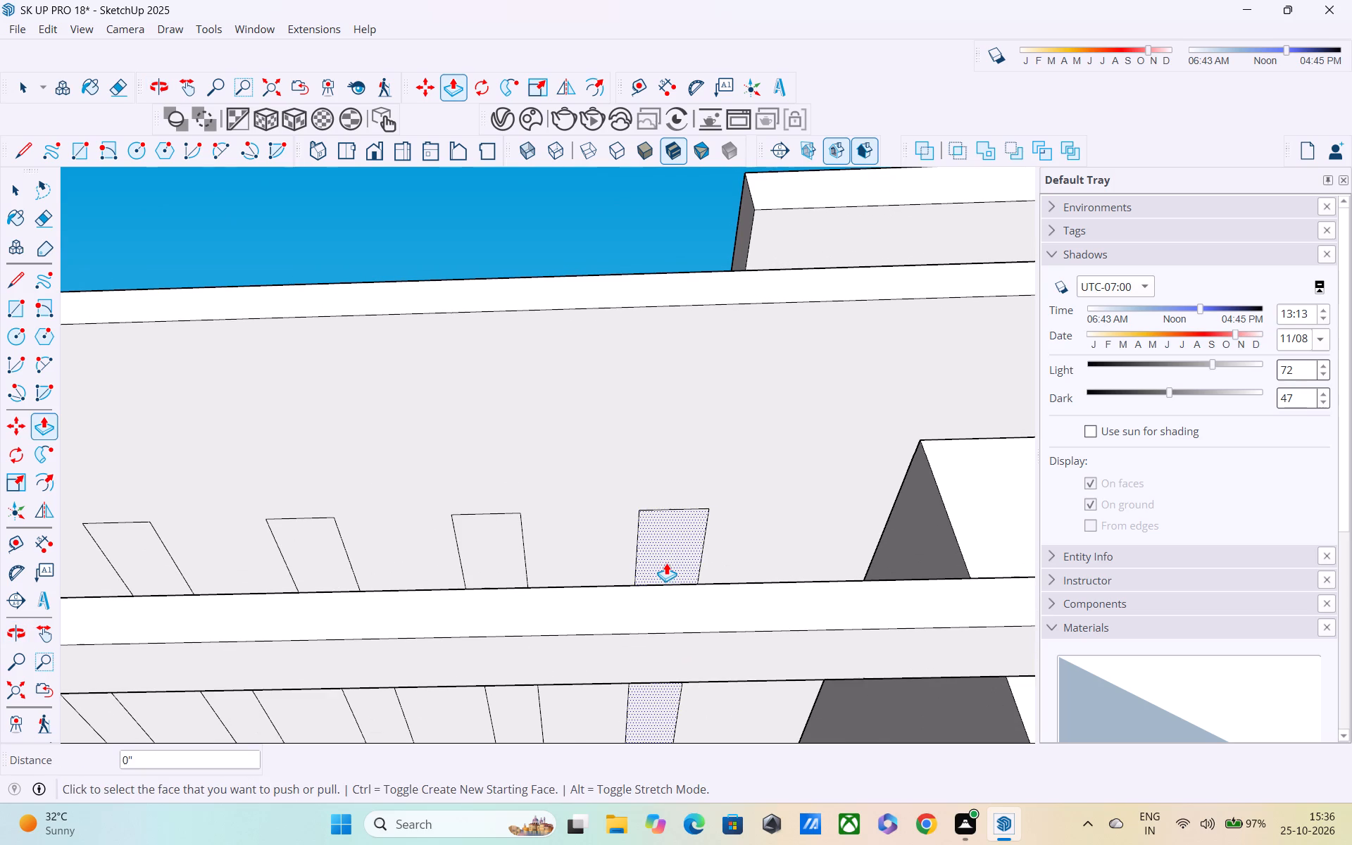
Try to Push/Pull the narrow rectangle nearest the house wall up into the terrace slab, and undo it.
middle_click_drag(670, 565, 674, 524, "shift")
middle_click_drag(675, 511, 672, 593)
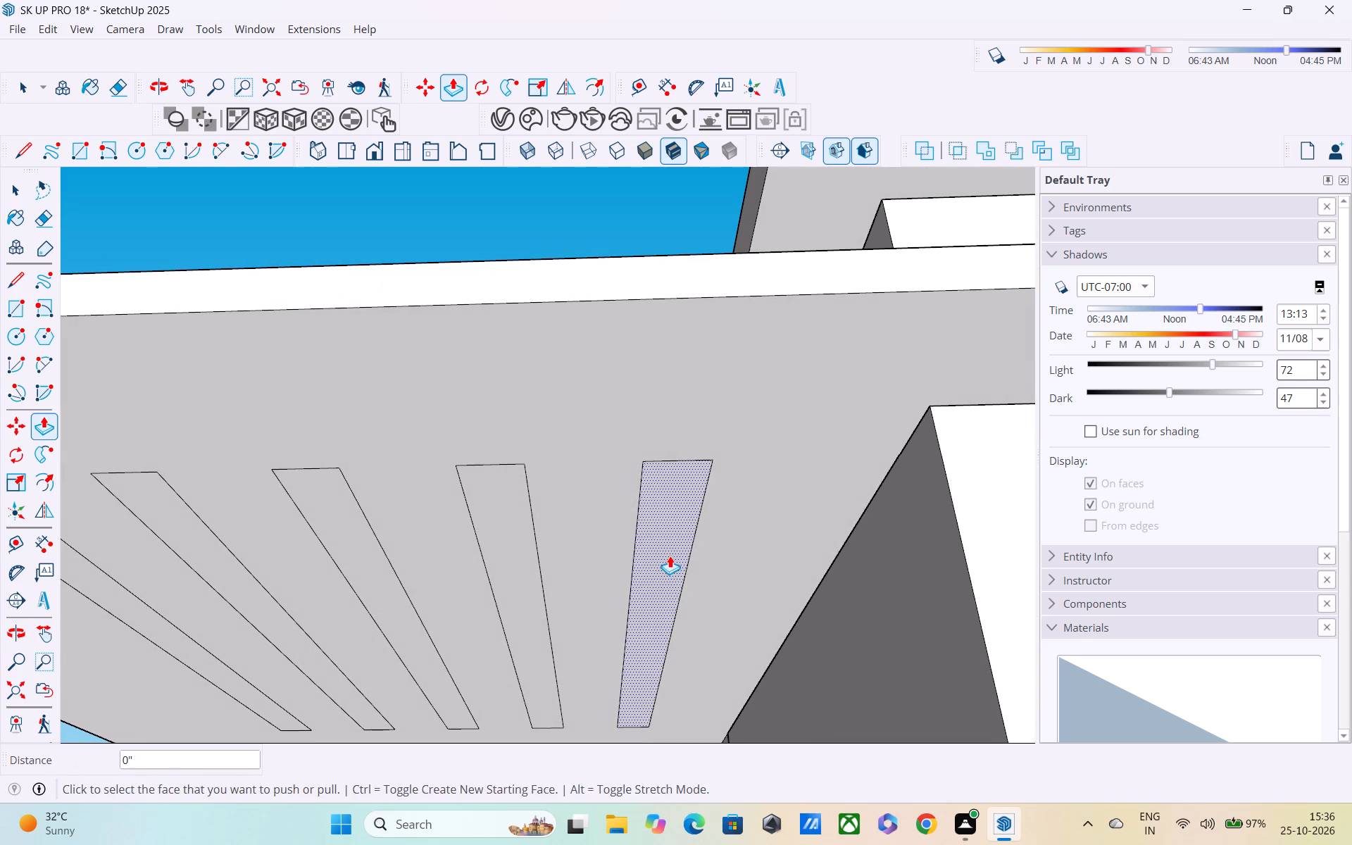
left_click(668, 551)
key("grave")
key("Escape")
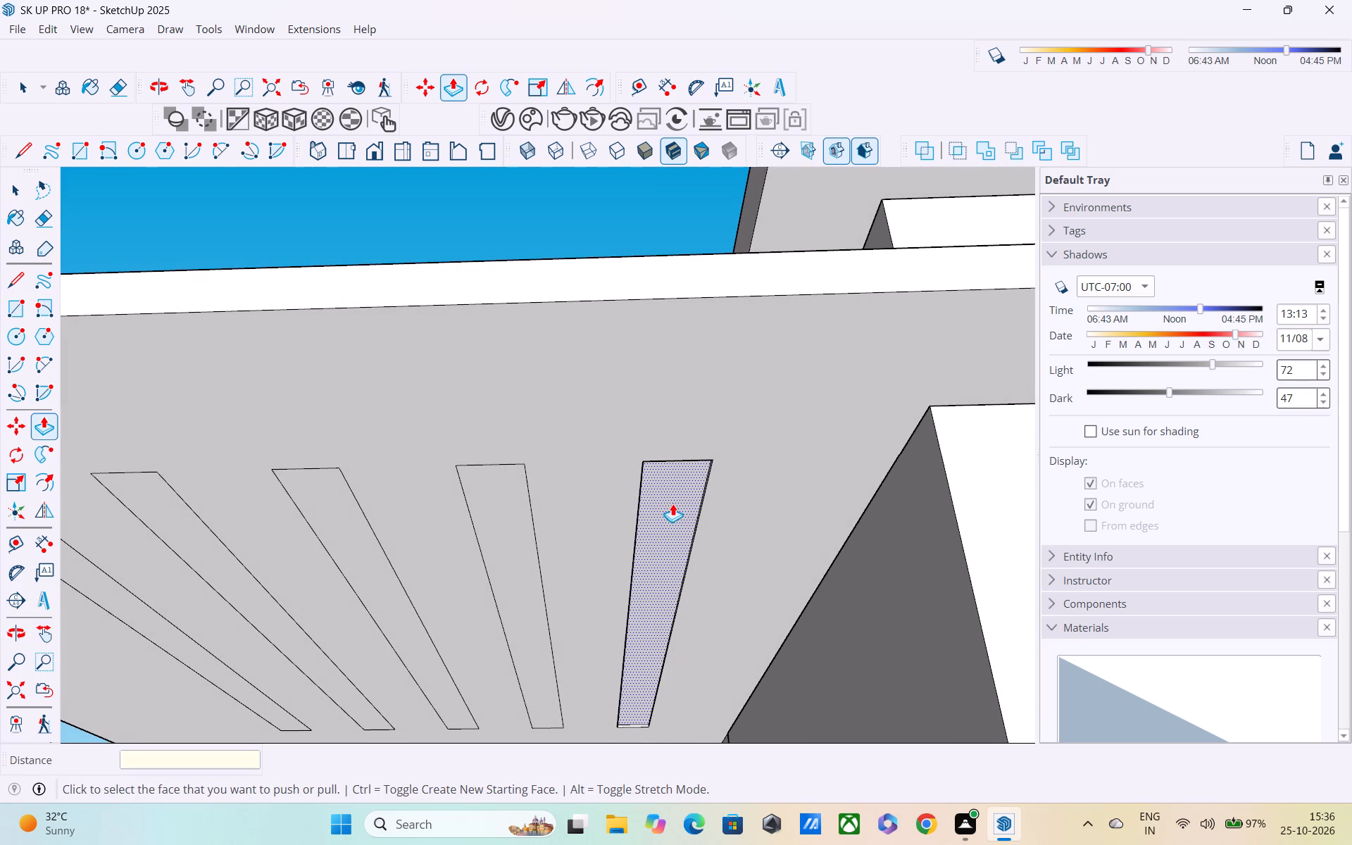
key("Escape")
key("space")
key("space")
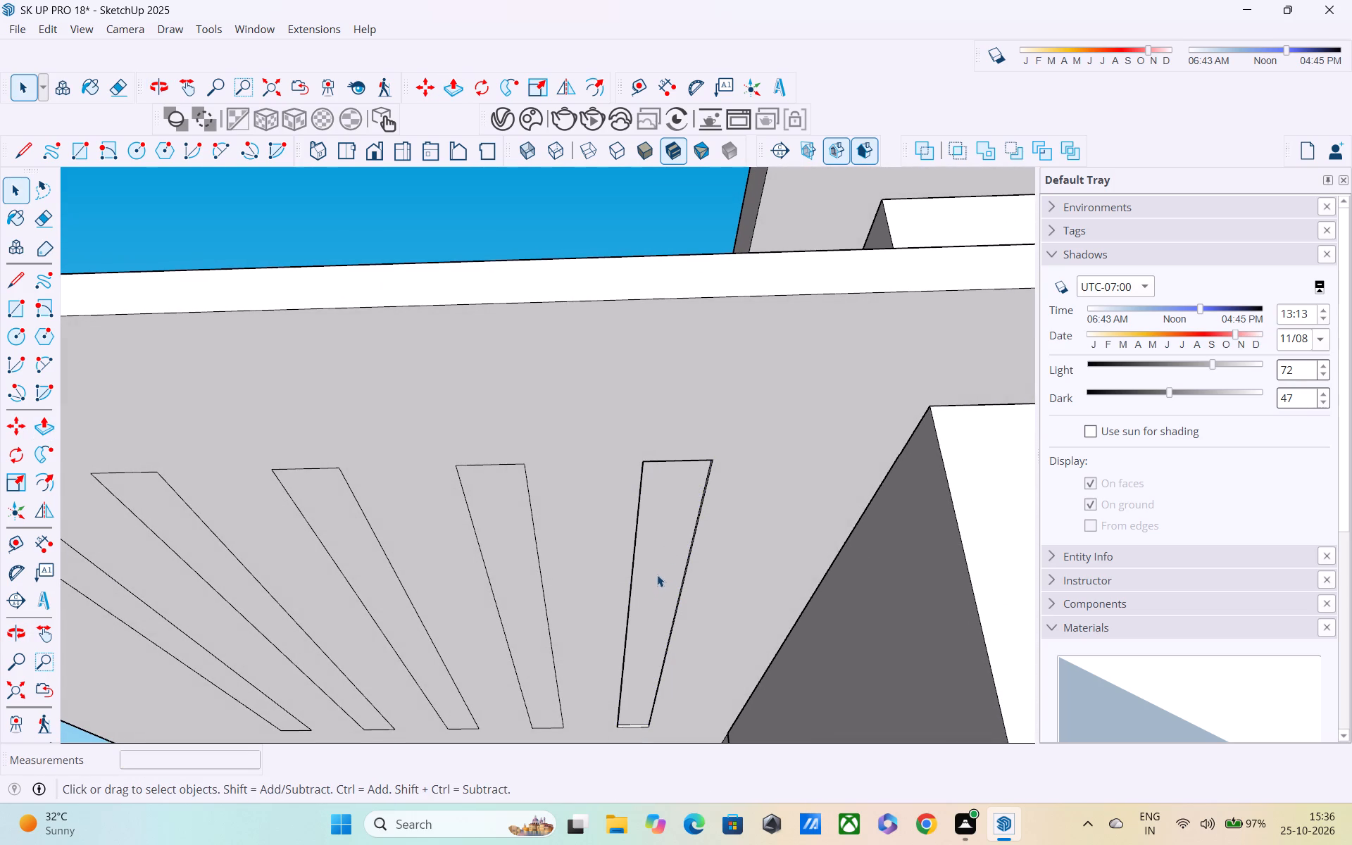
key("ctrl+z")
Push/Pull all five narrow rectangles up through the terrace roof slab's thickness to cut open slots, and clear the selection.
left_click(649, 600)
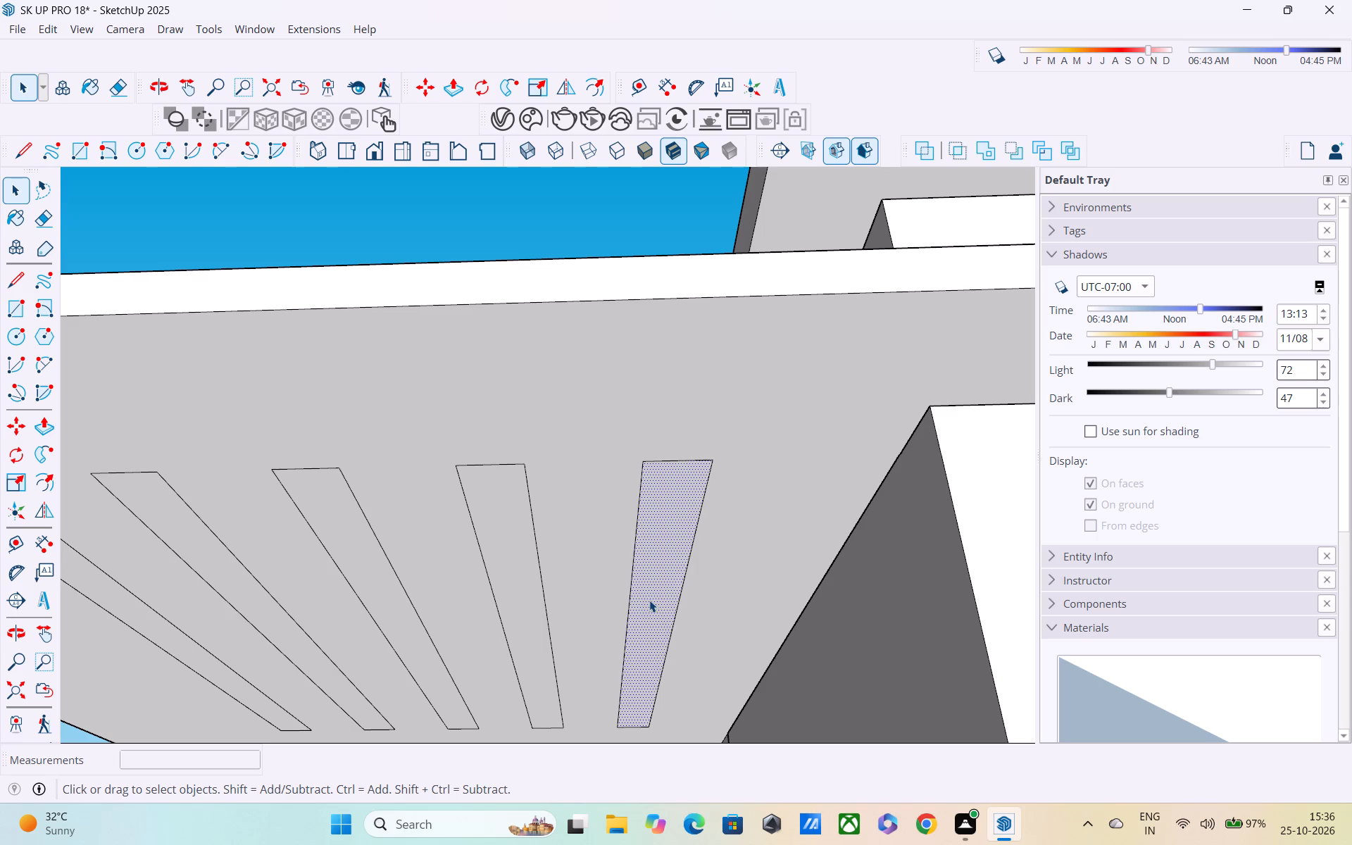
key("p")
left_click(656, 602)
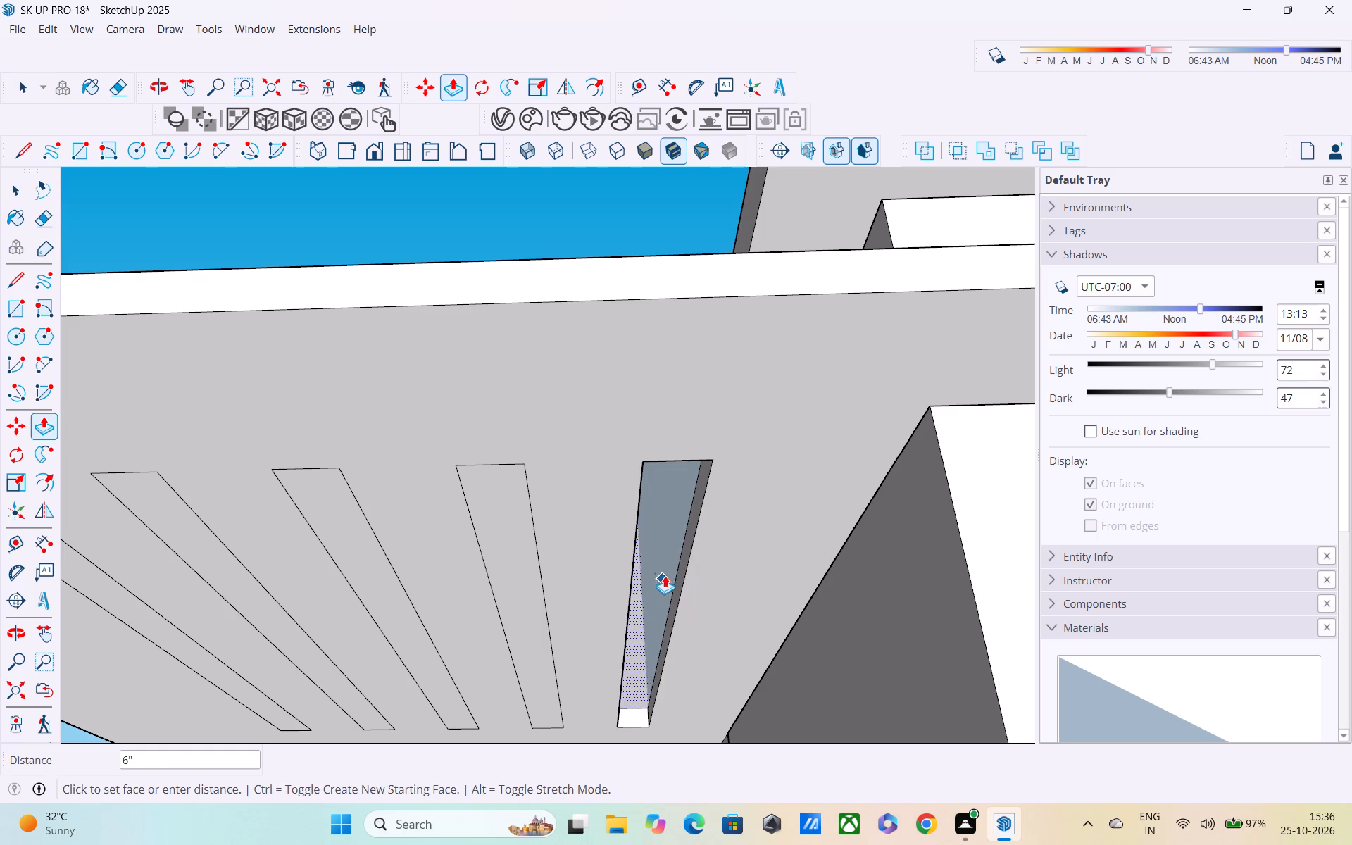
left_click(672, 549)
double_click(524, 625)
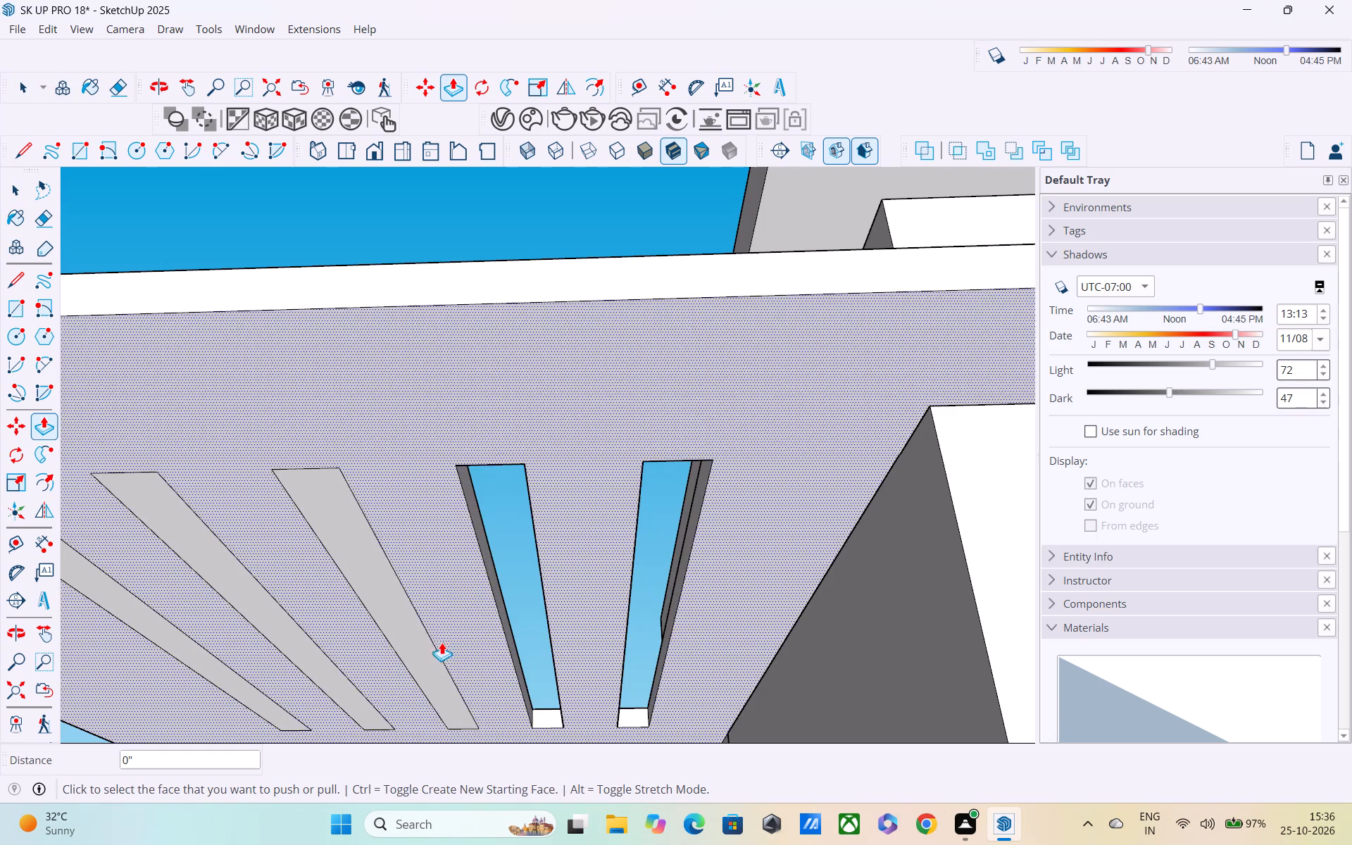
double_click(417, 635)
double_click(316, 661)
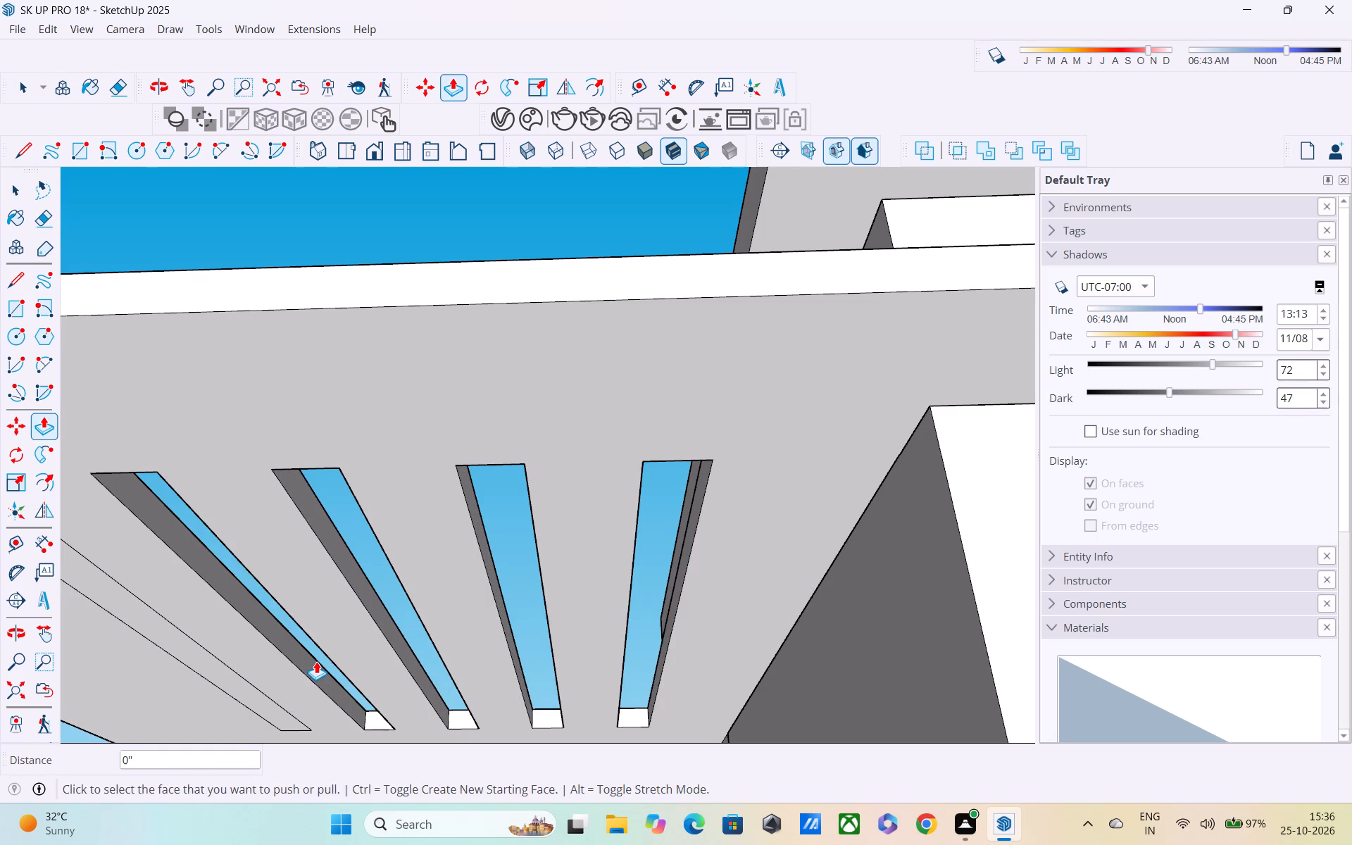
middle_click_drag(317, 664, 574, 644, "shift")
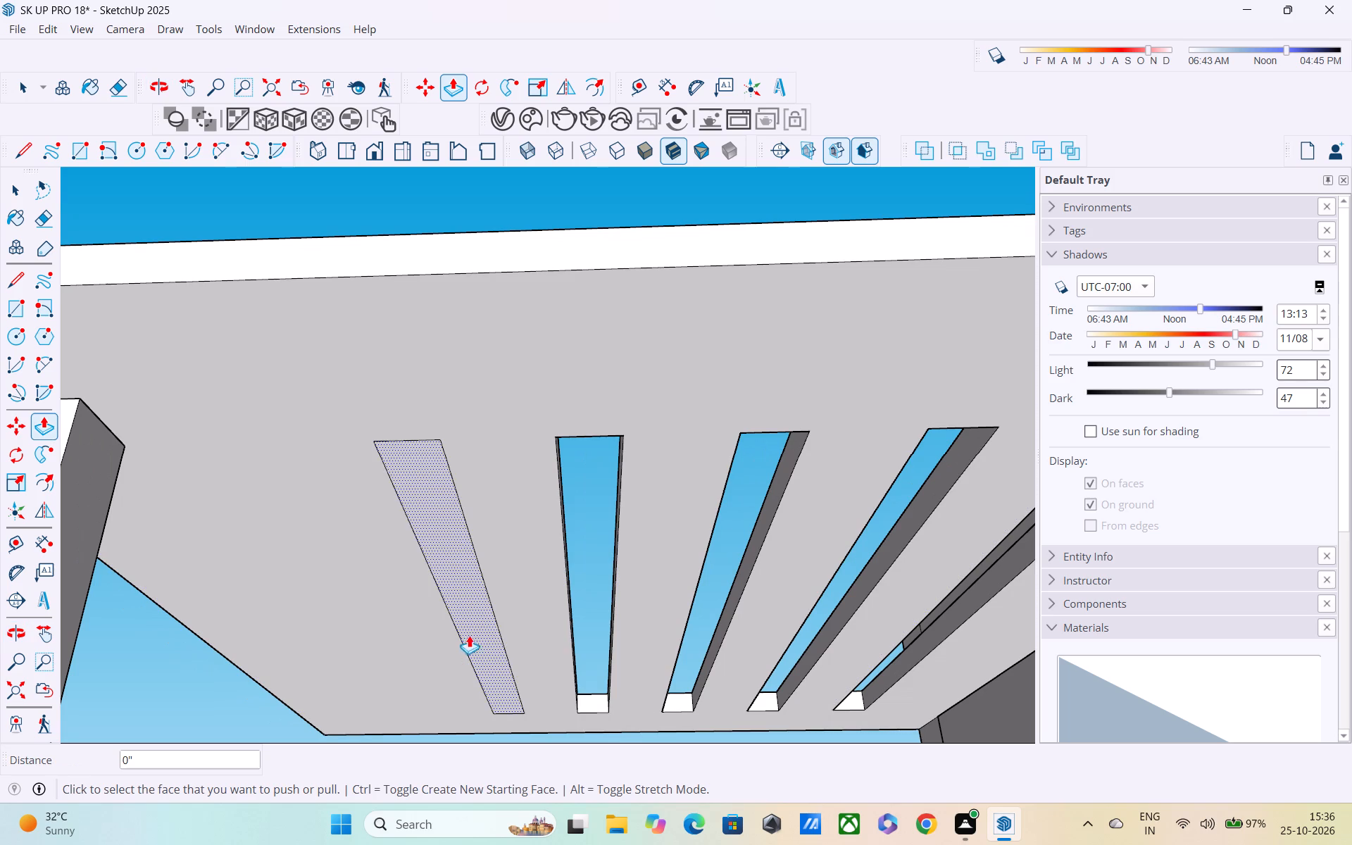
double_click(485, 623)
scroll(492, 623, "down", 5)
middle_click_drag(614, 627, 561, 751)
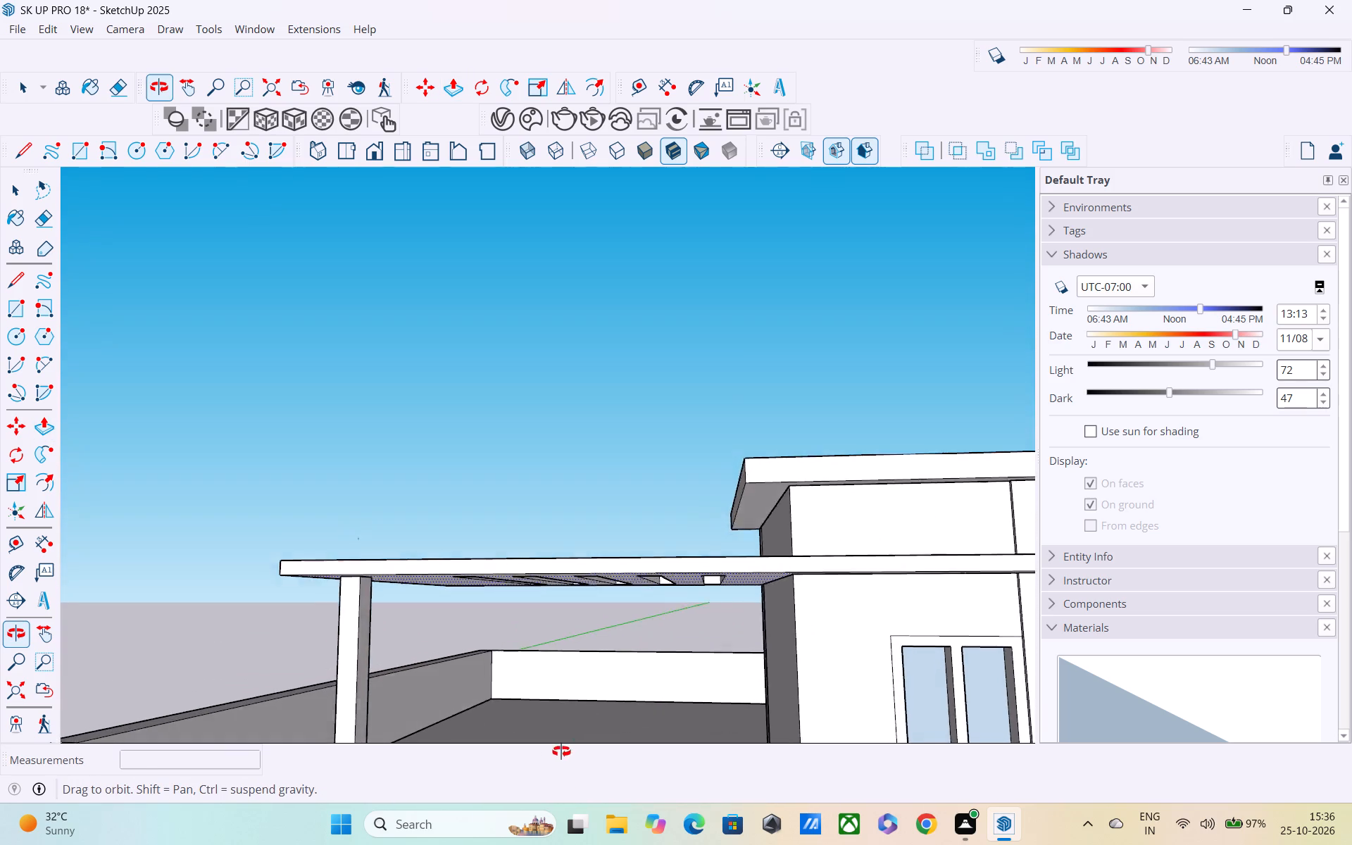
middle_click_drag(561, 751, 546, 758)
key("space")
left_click(570, 461)
Examine the slotted terrace roof and the whole front elevation from below.
middle_click_drag(593, 551, 635, 473)
scroll(640, 472, "down", 4)
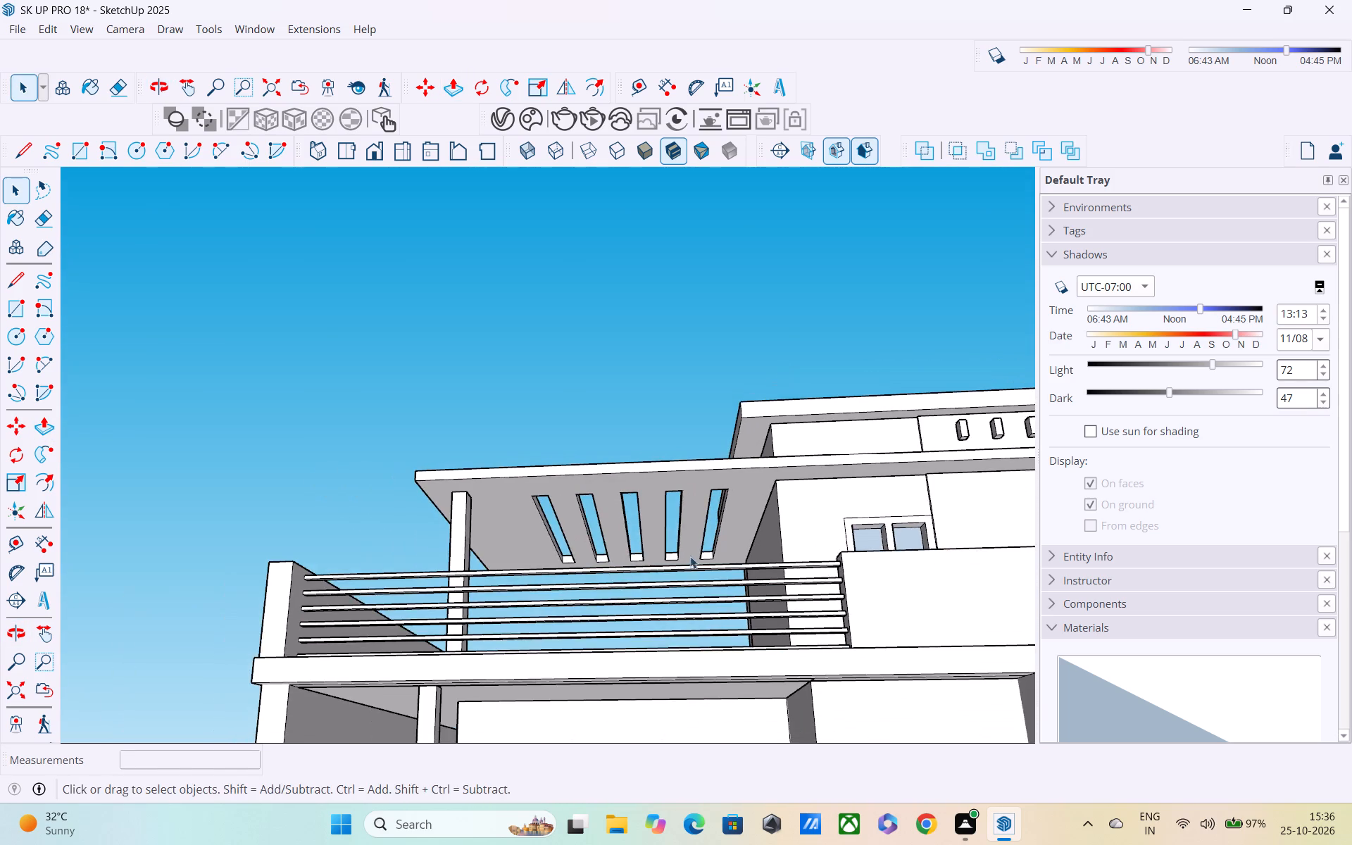
middle_click_drag(690, 556, 692, 527)
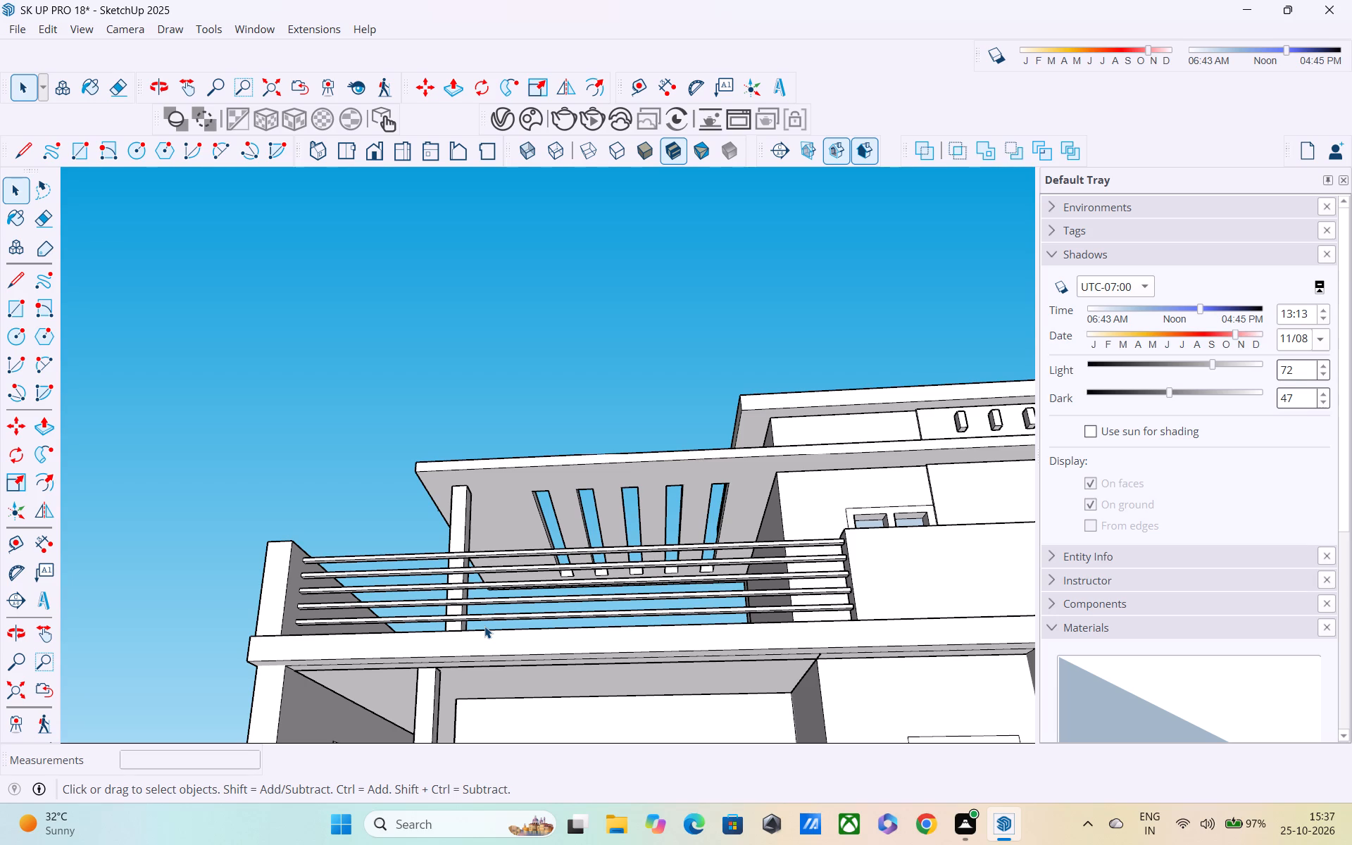
scroll(515, 727, "down", 2)
scroll(599, 566, "down", 3)
middle_click_drag(597, 575, 563, 395, "shift")
scroll(563, 395, "up", 1, "shift")
scroll(563, 385, "down", 4)
middle_click_drag(563, 387, 561, 418)
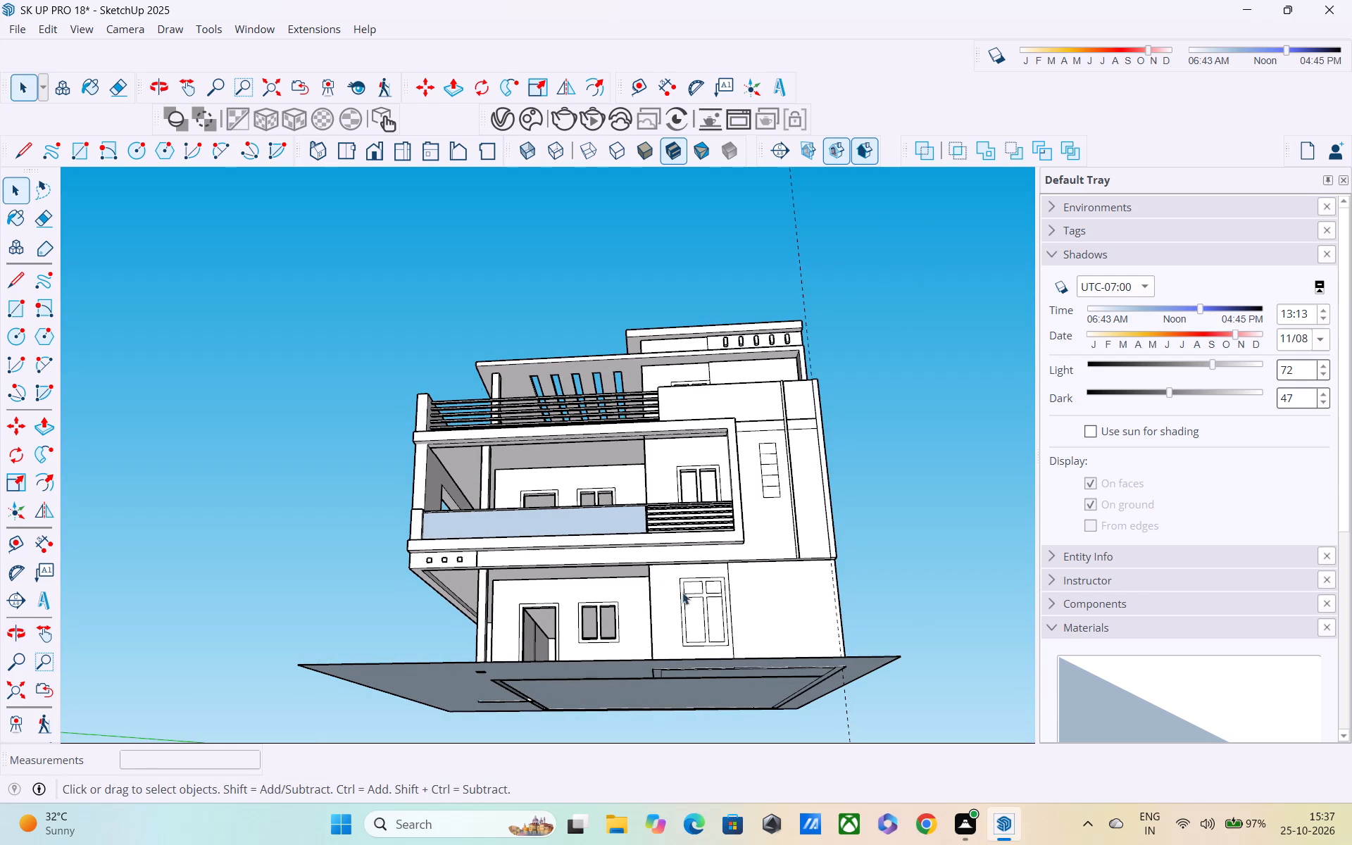
scroll(1152, 370, "up", 3)
Collapse the Shadows settings and leave the Materials browser open on the Wood collection.
left_click(1152, 286)
left_click(1213, 263)
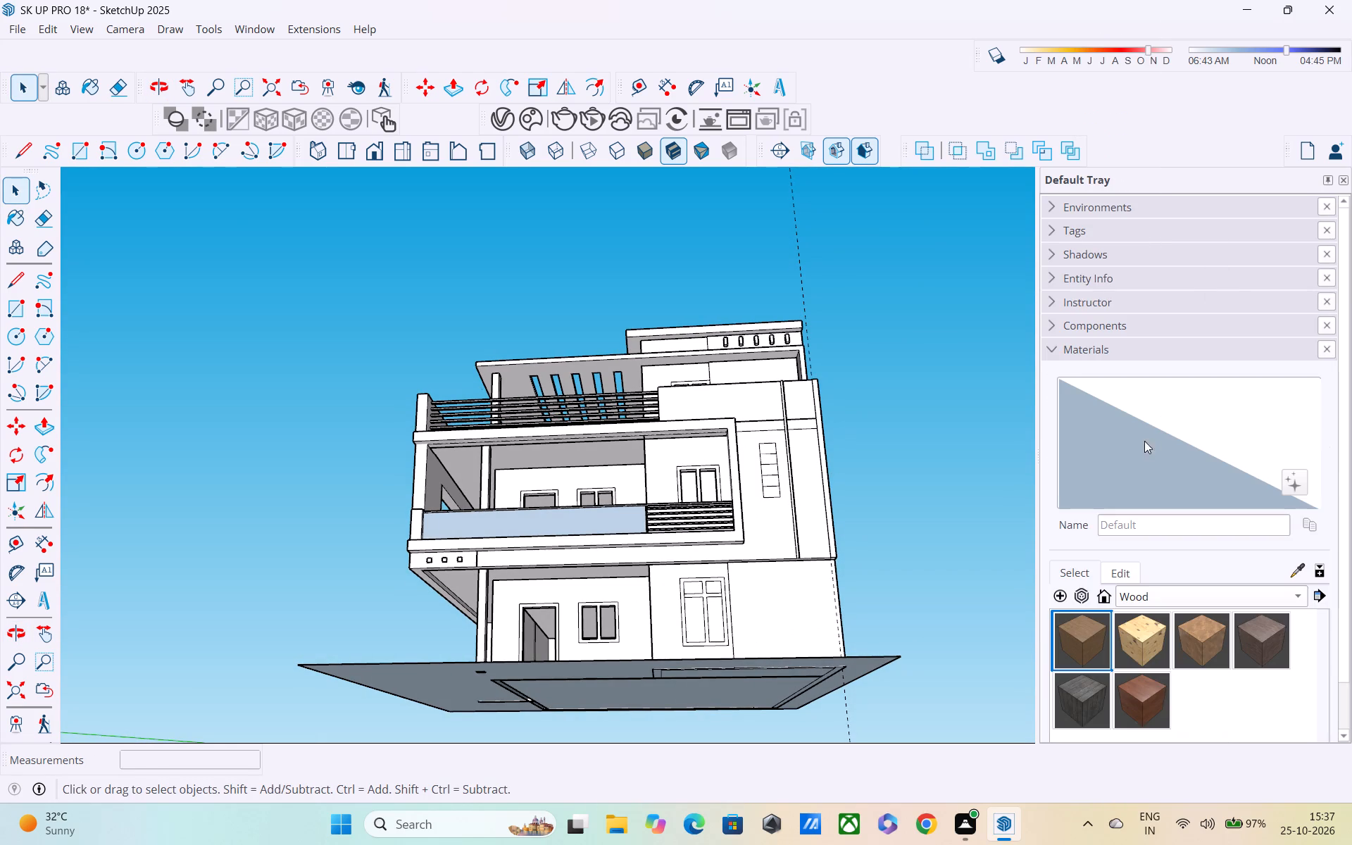
left_click(1115, 351)
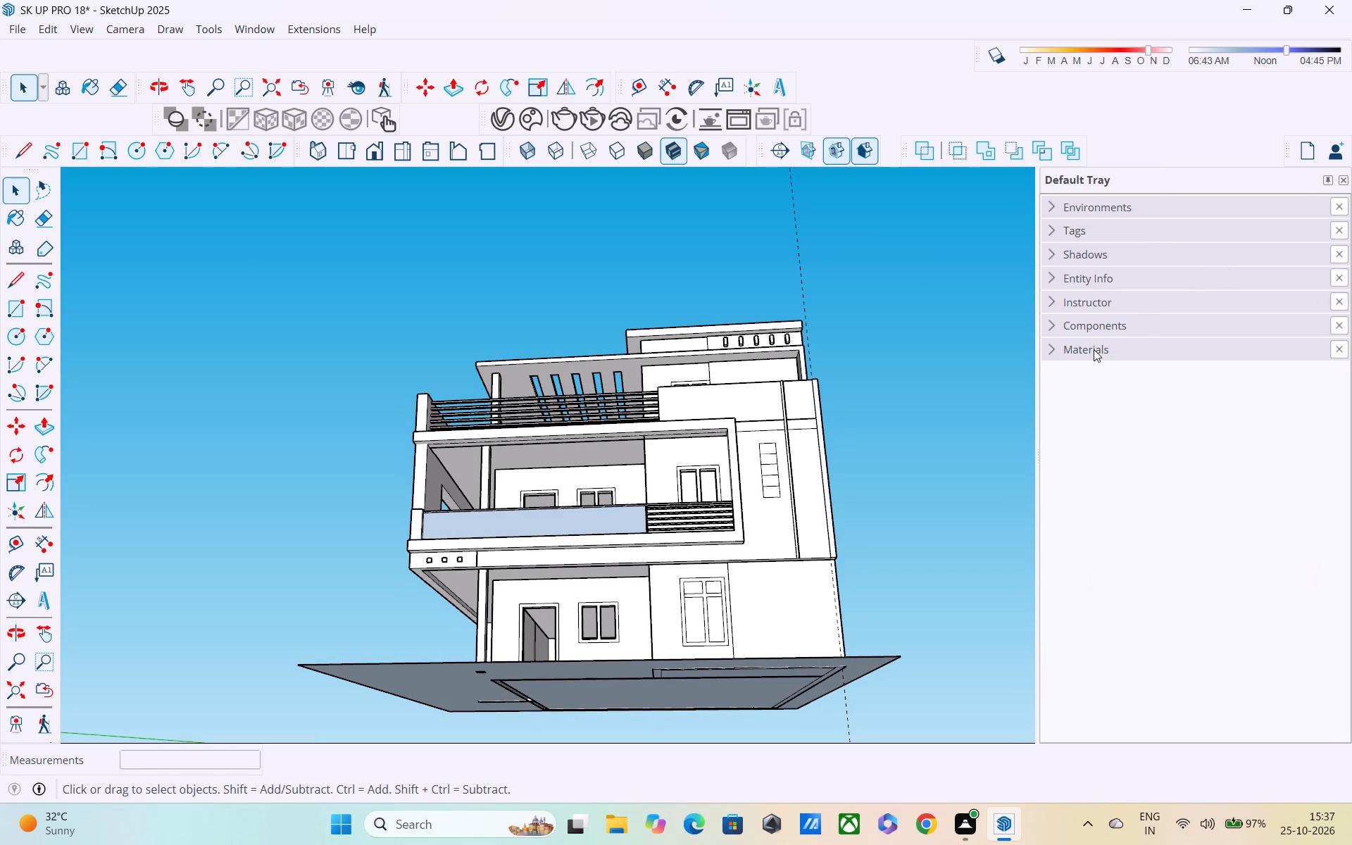
left_click(1094, 349)
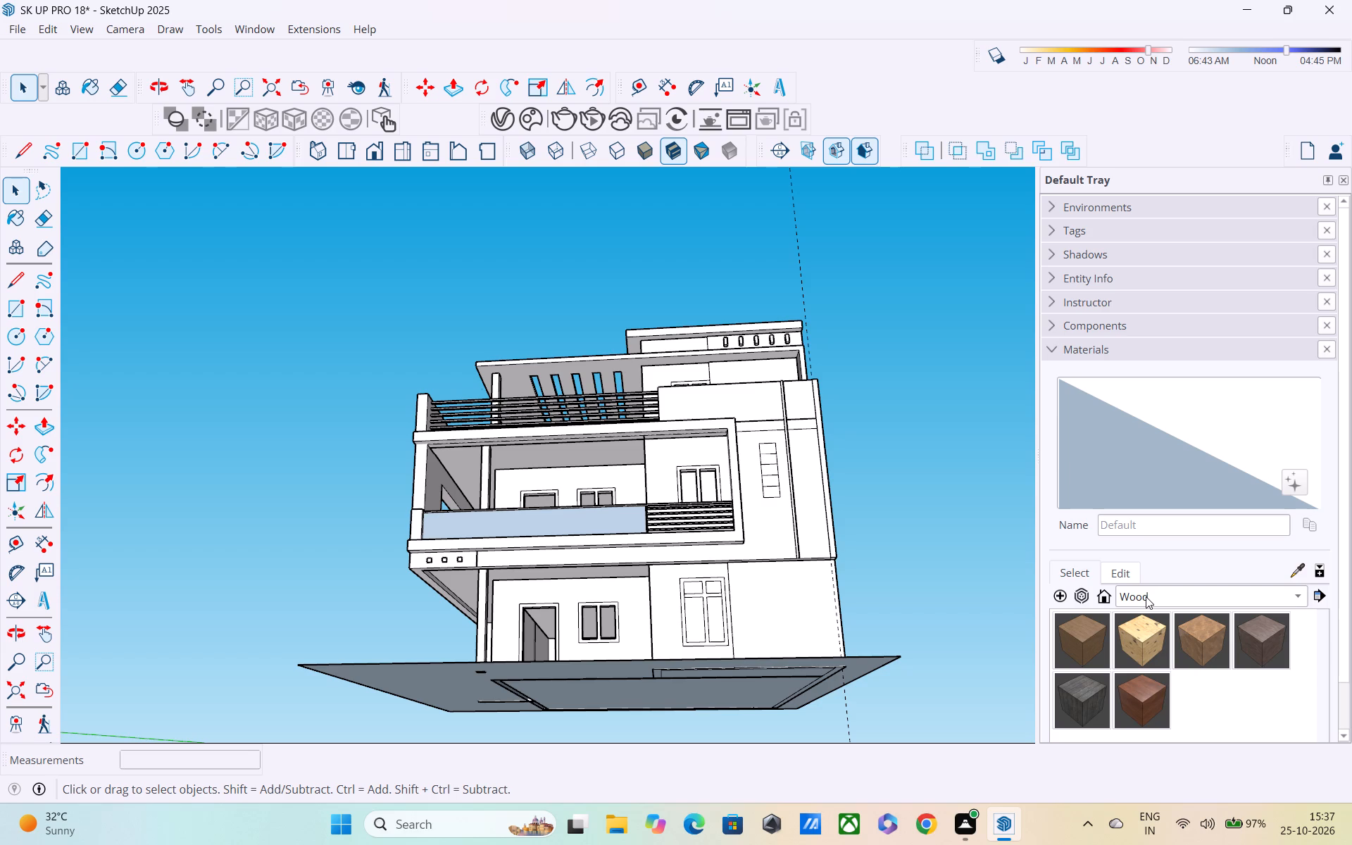
Reposition the reddish wood swatch within the Wood collection and accept overwriting the existing material file.
left_click_drag(1139, 689, 1139, 665)
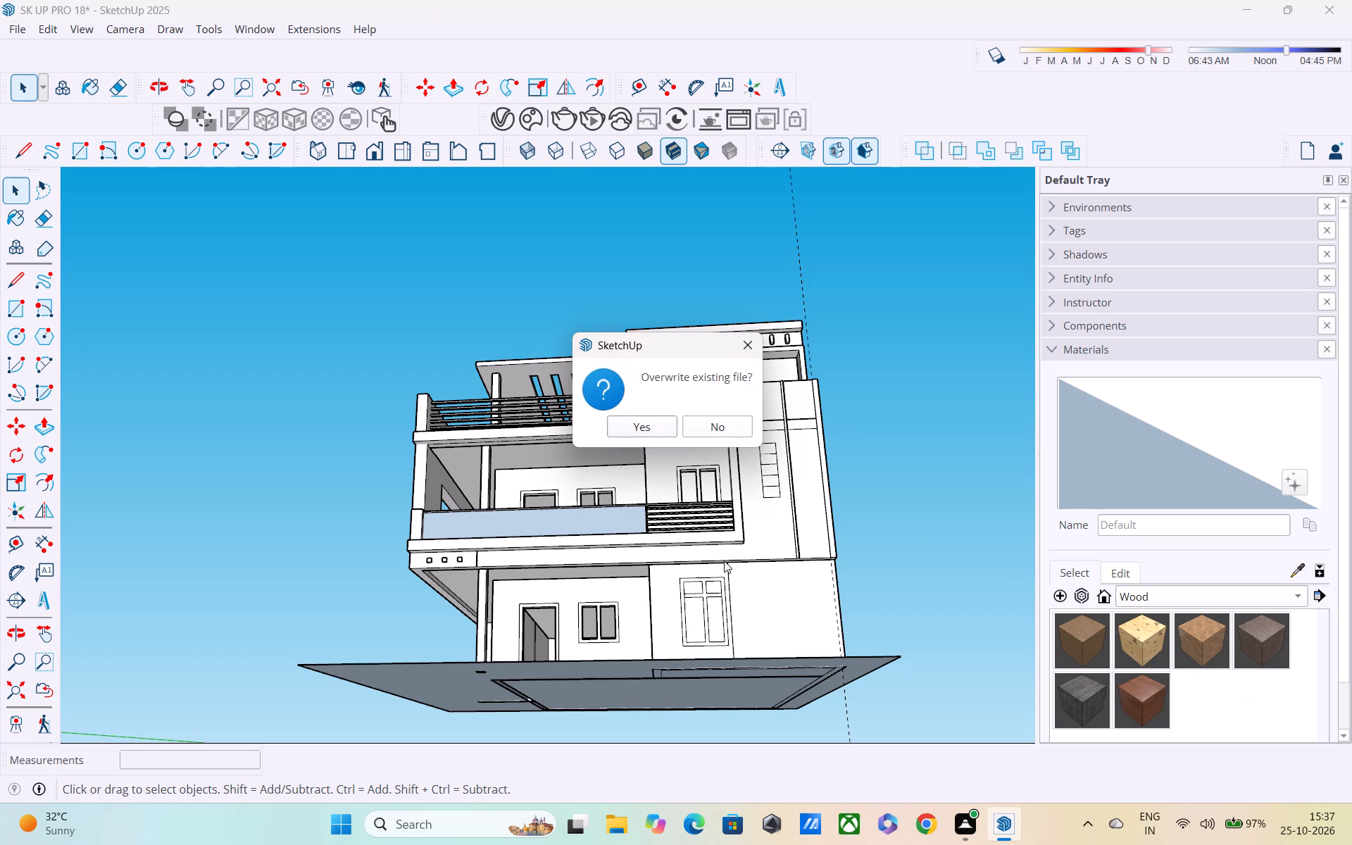
left_click(635, 425)
middle_click_drag(674, 465, 713, 593)
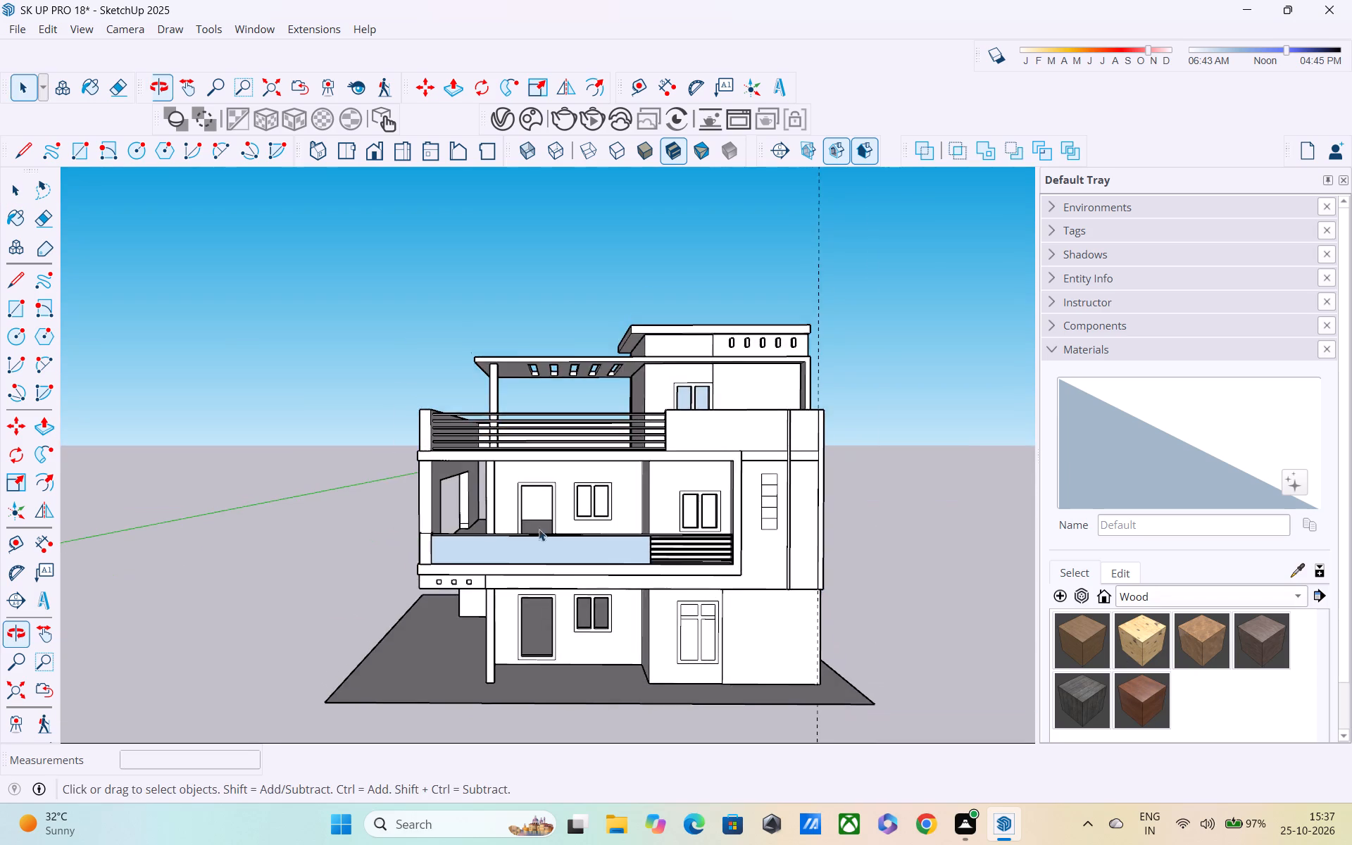
Open the first-floor front wall for editing and draw a short line across the underside of the tall opening's head, about 9" long.
scroll(539, 523, "up", 4)
middle_click_drag(557, 486, 506, 542)
scroll(519, 471, "up", 5)
scroll(542, 432, "down", 1)
scroll(544, 429, "up", 5)
middle_click_drag(549, 449, 553, 384)
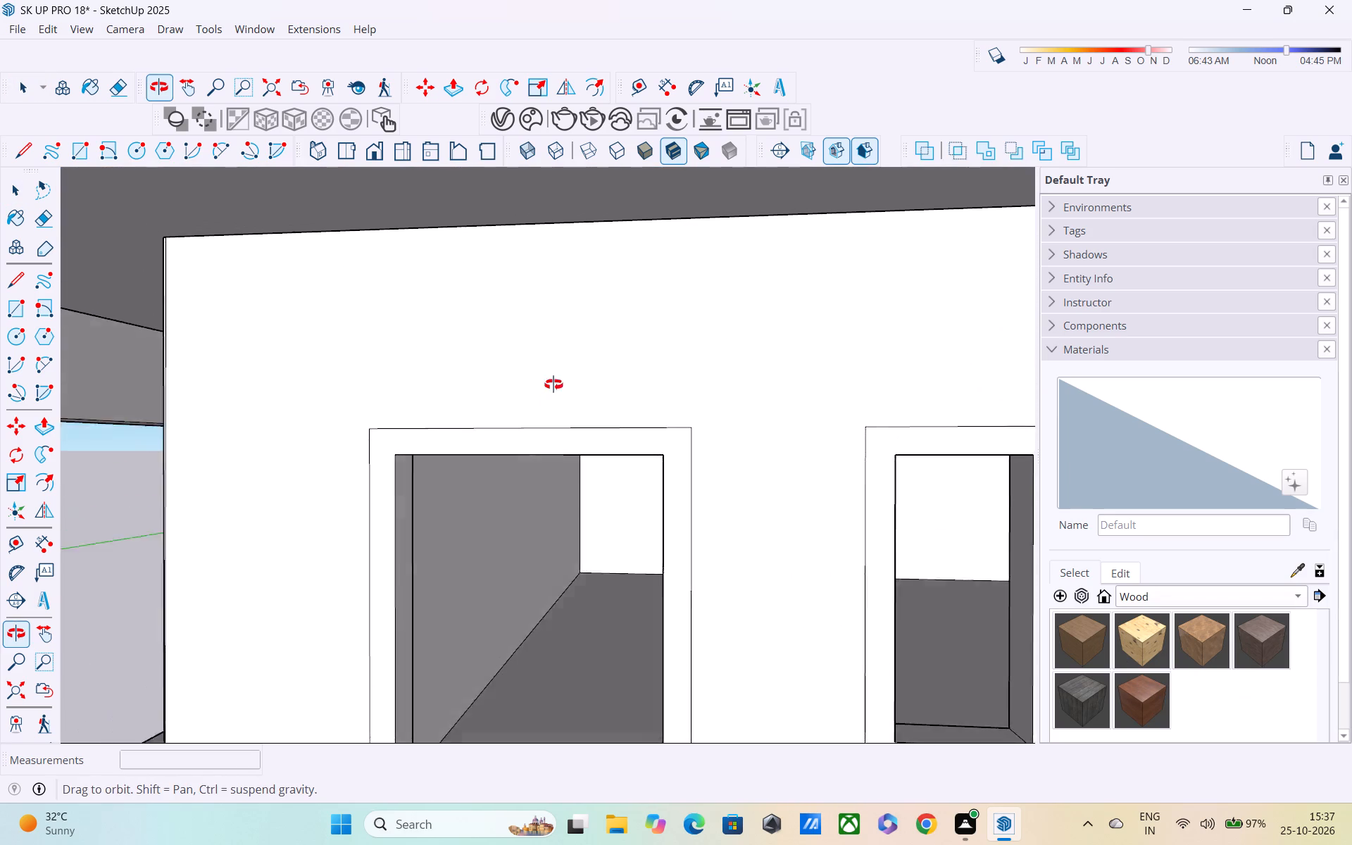
middle_click_drag(553, 384, 565, 337)
middle_click_drag(553, 411, 562, 318, "shift")
scroll(552, 362, "up", 3)
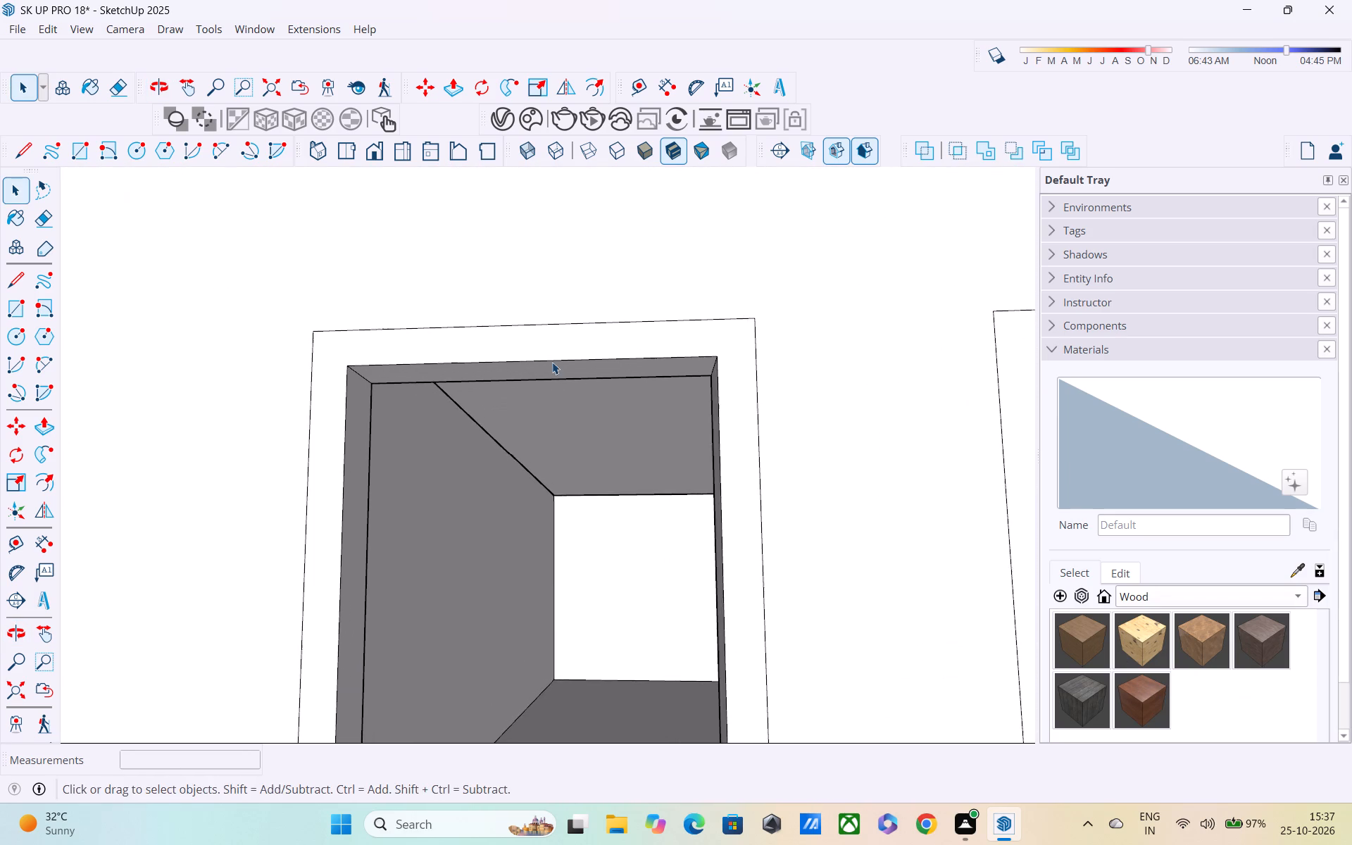
middle_click_drag(550, 361, 553, 325)
scroll(553, 327, "up", 1)
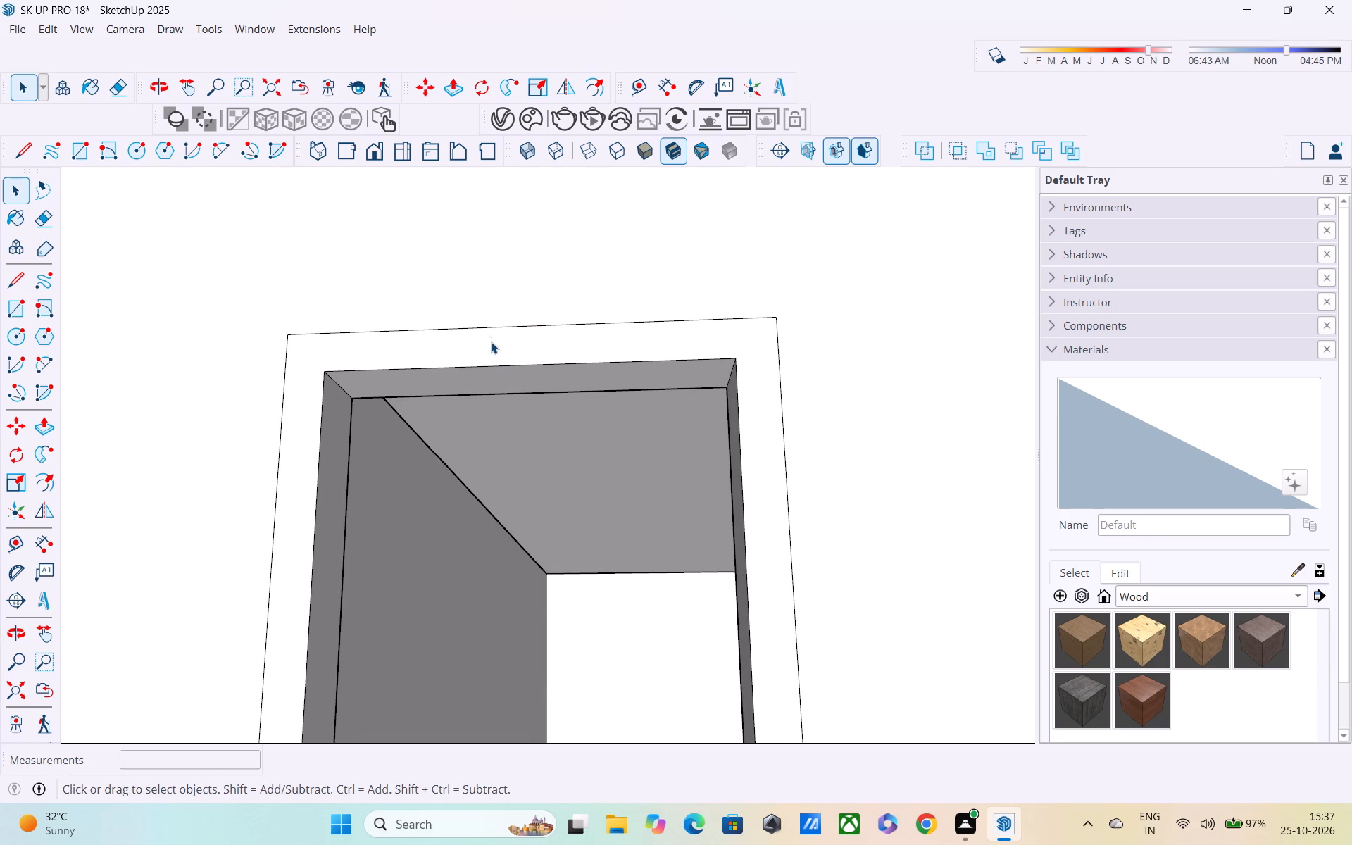
key("l")
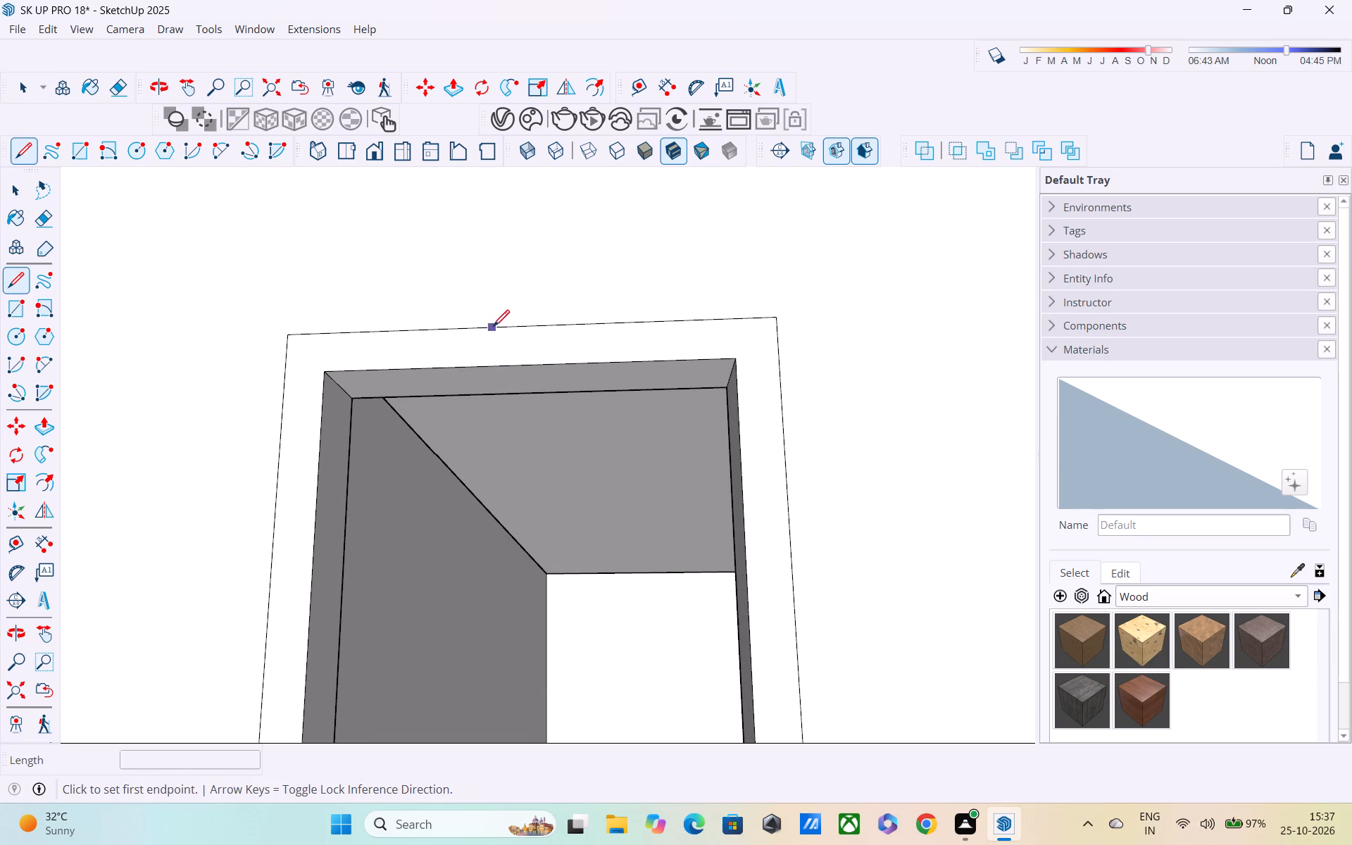
left_click(520, 396)
key("space")
double_click(516, 368)
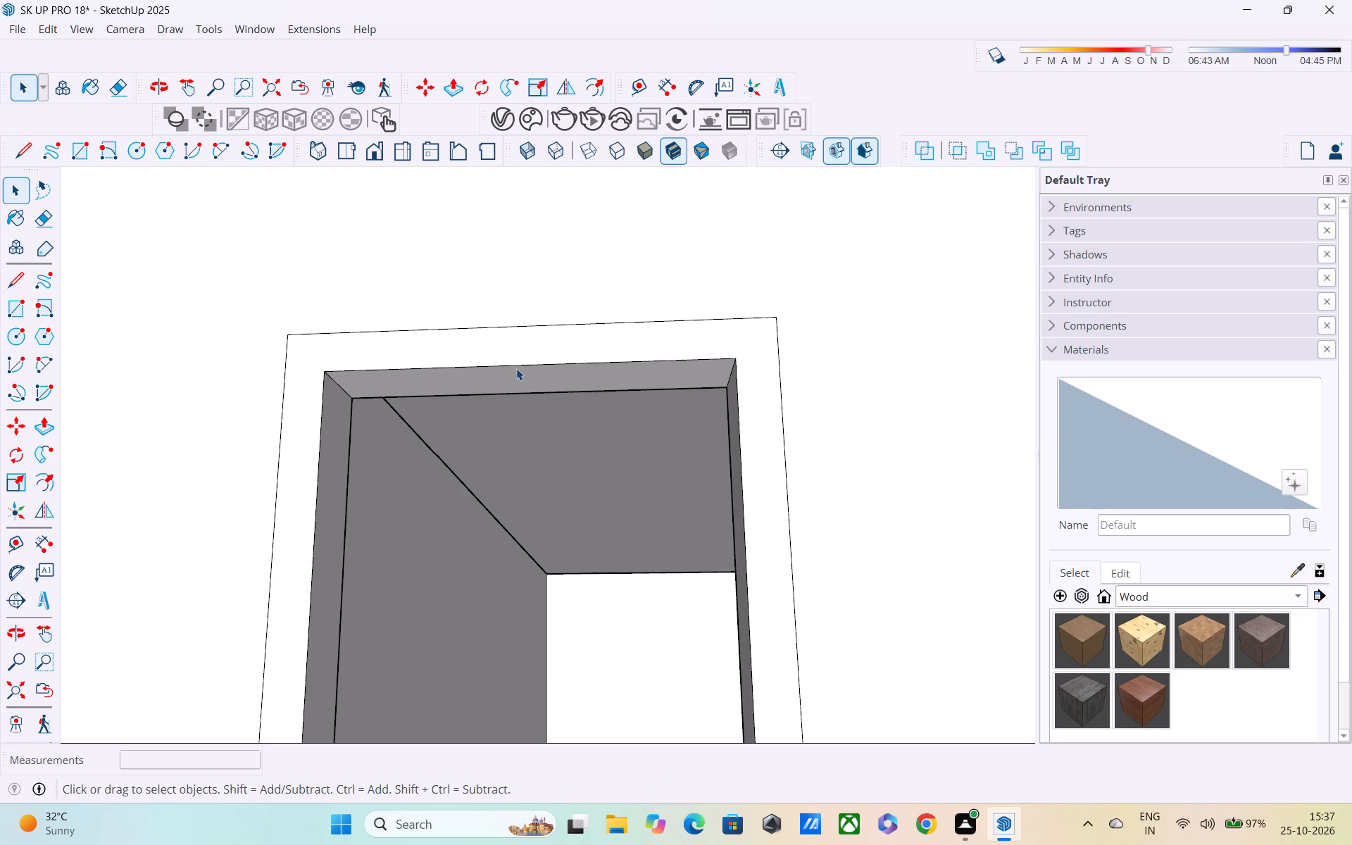
key("l")
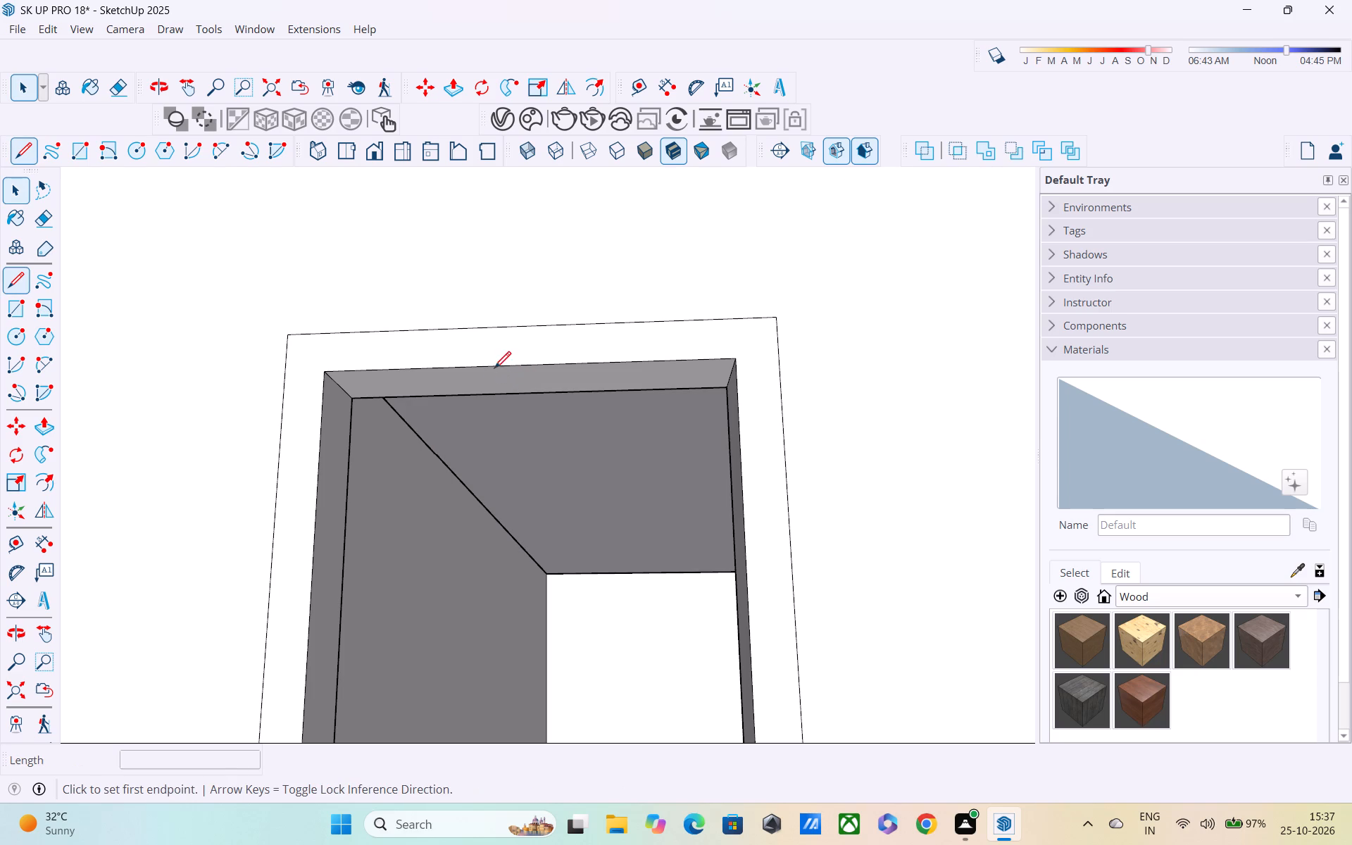
left_click(511, 393)
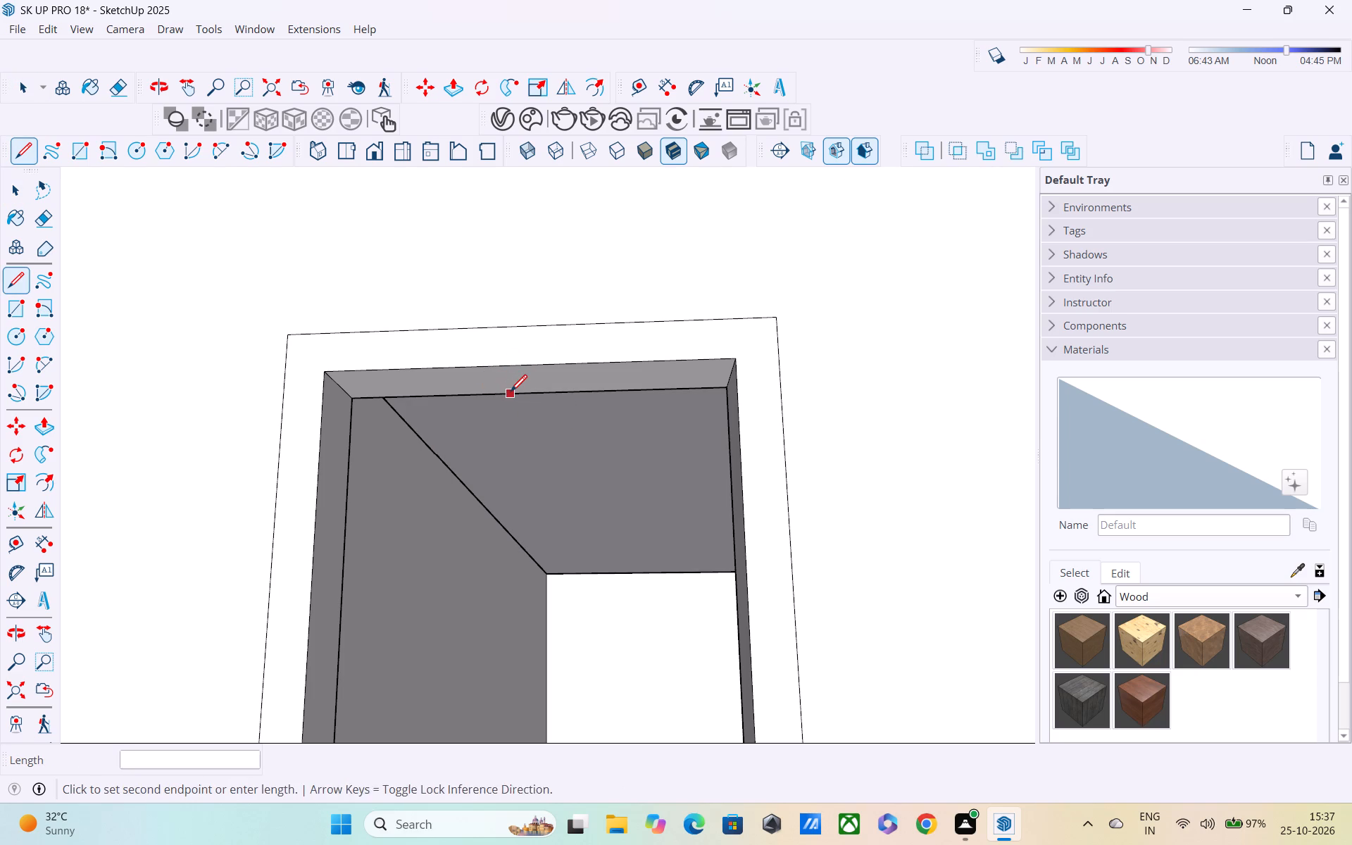
left_click(509, 370)
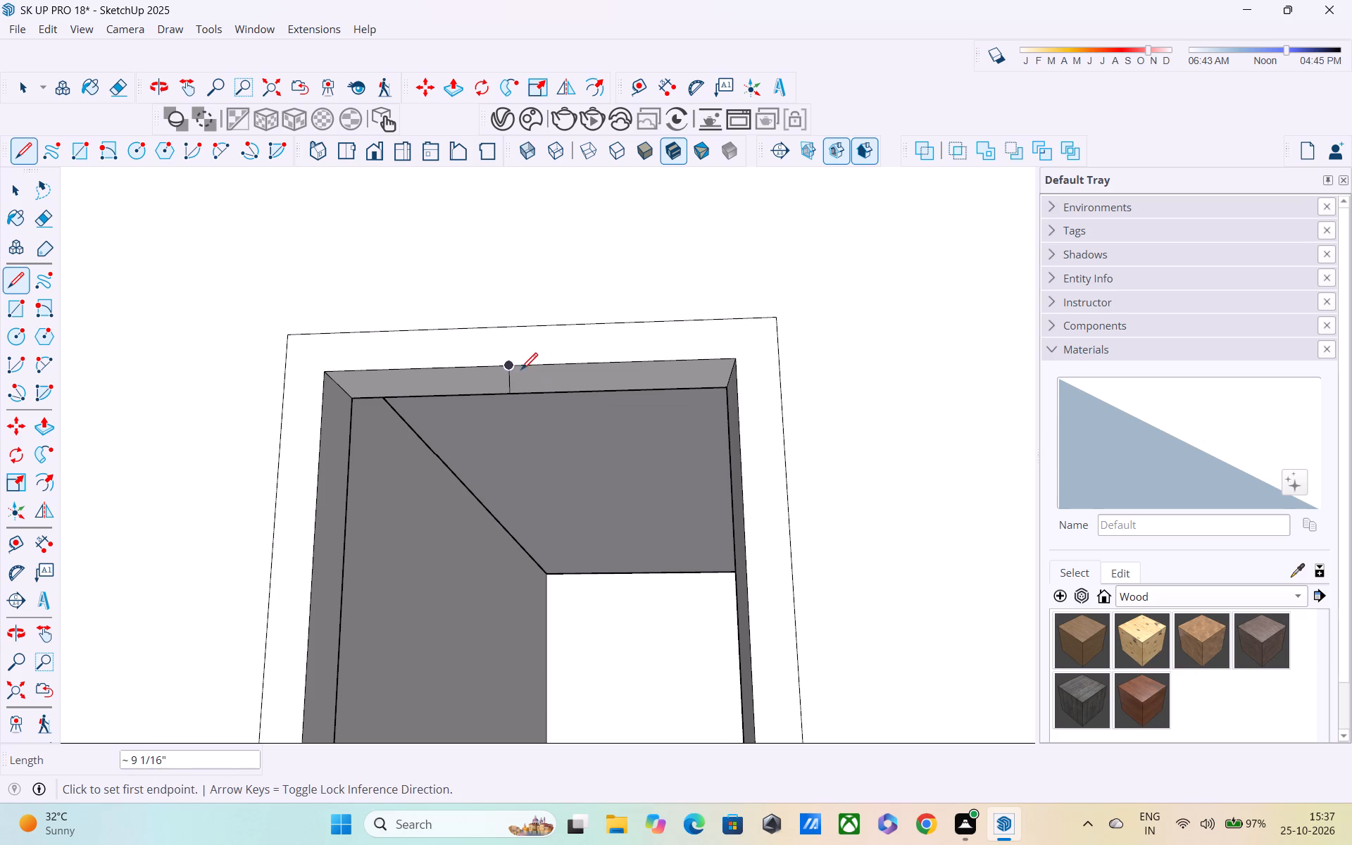
Draw a 4" line along the opening's head edge from the short line's end, and delete the face filling the opening.
left_click(508, 366)
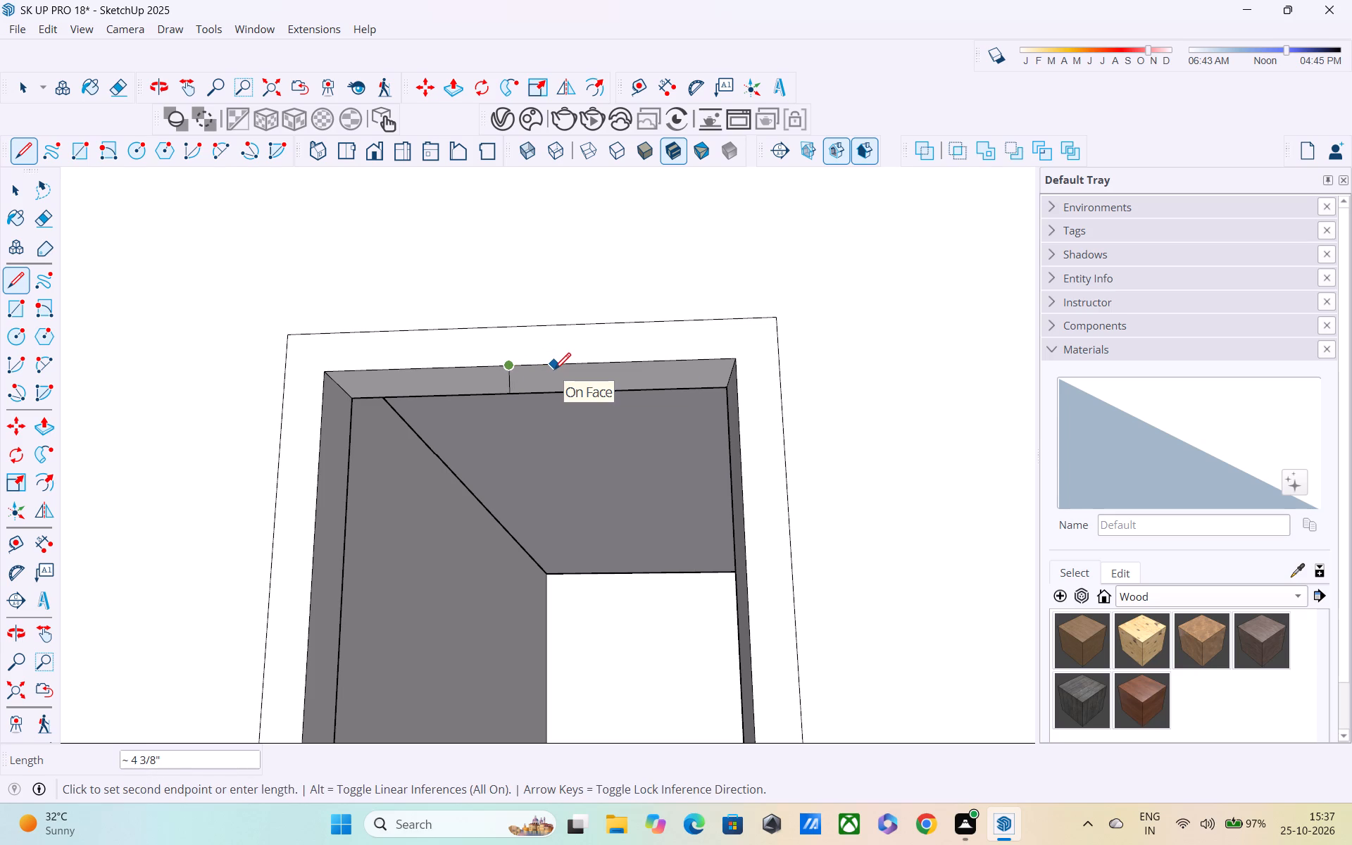
type("4\"")
key("Return")
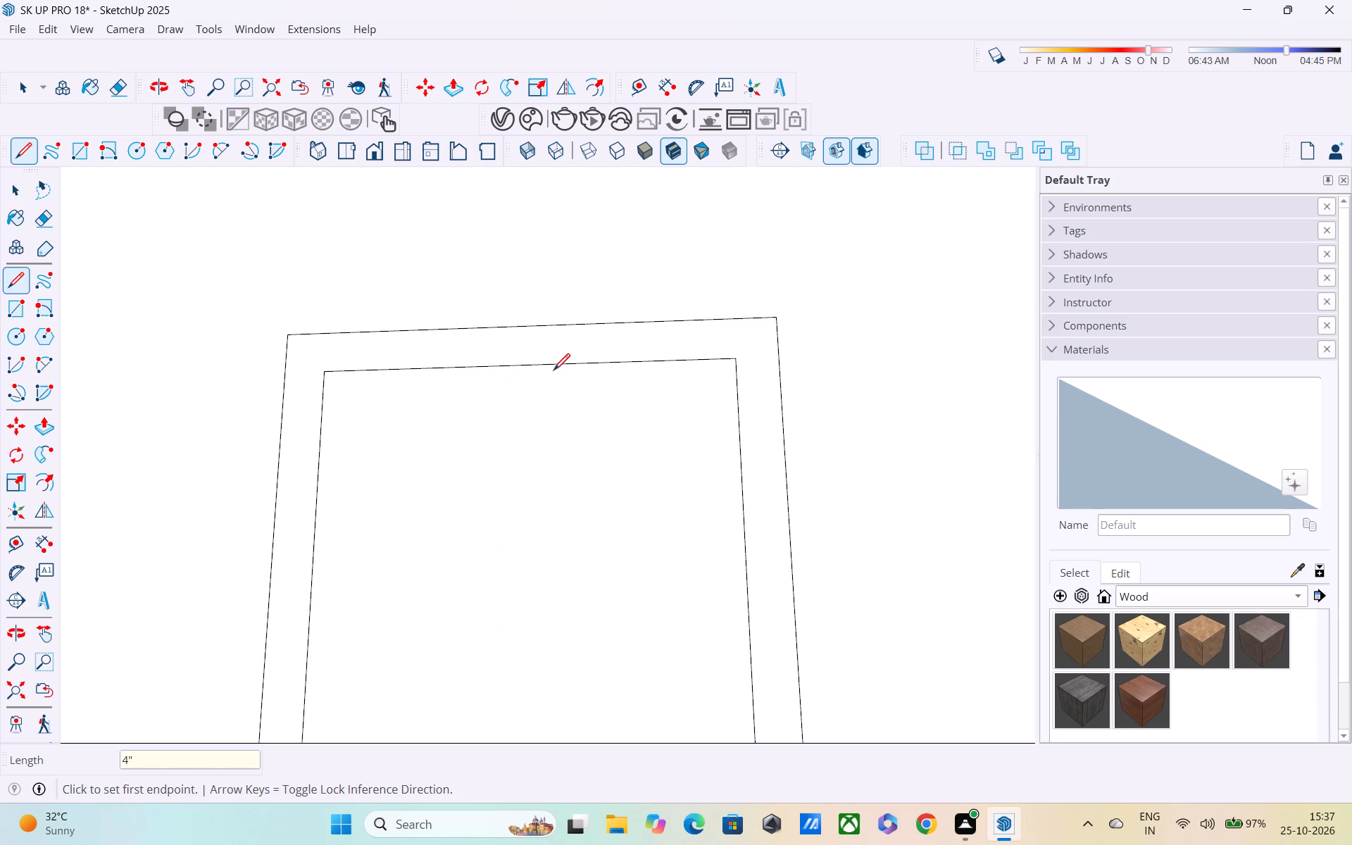
key("space")
left_click(557, 456)
key("Delete")
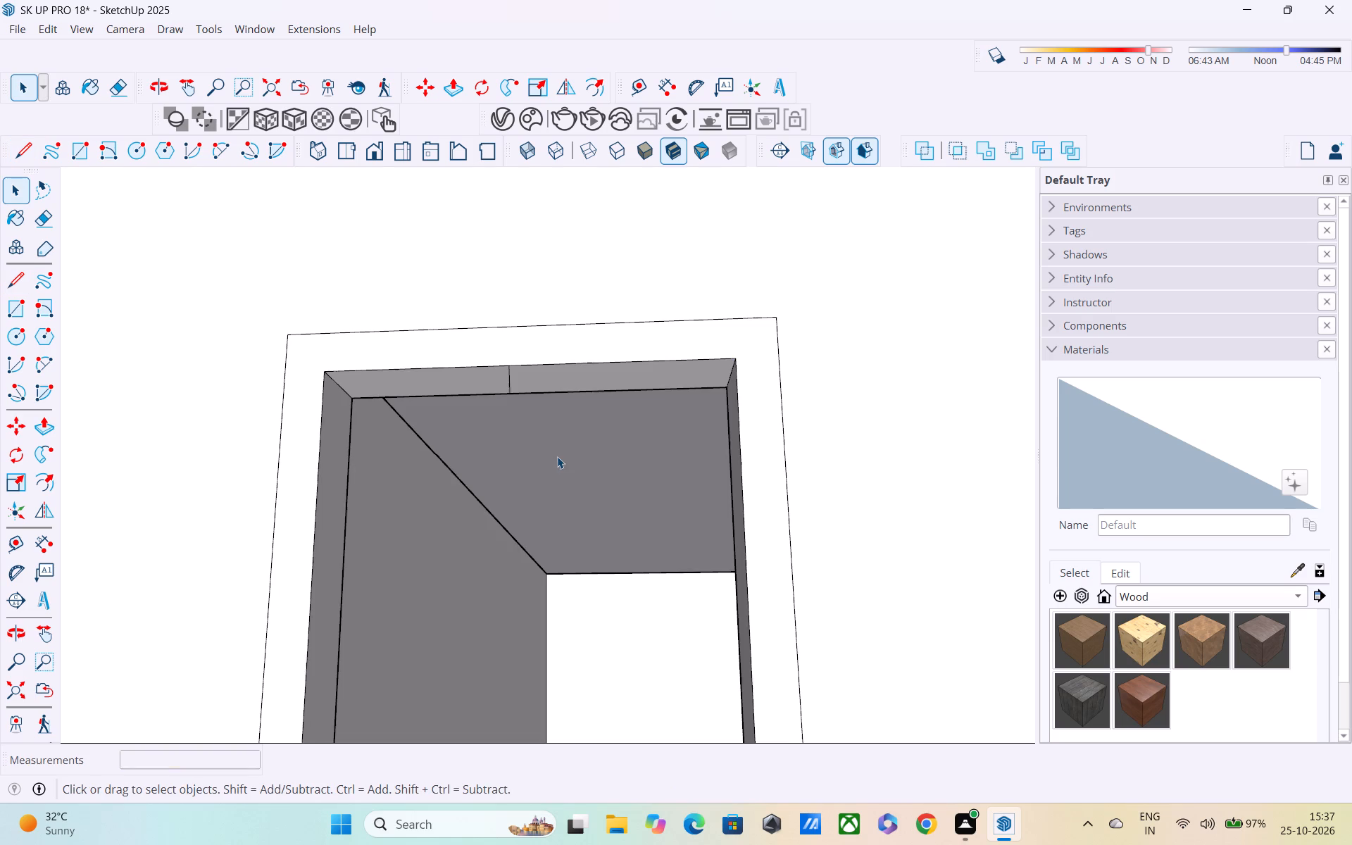
Copy the short cross line 4" along the opening's head to outline a narrow strip.
left_click(511, 382)
key("m")
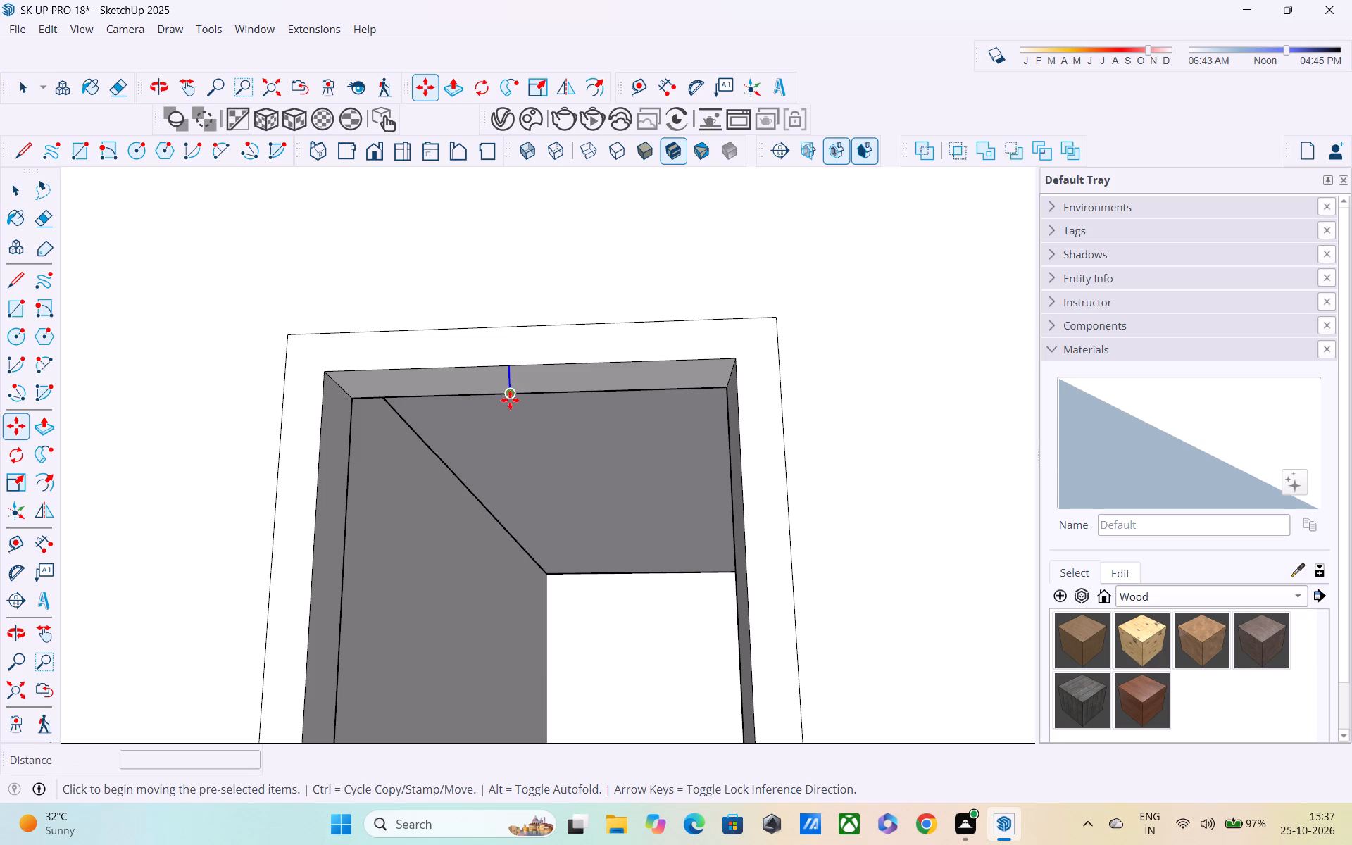
left_click(510, 400)
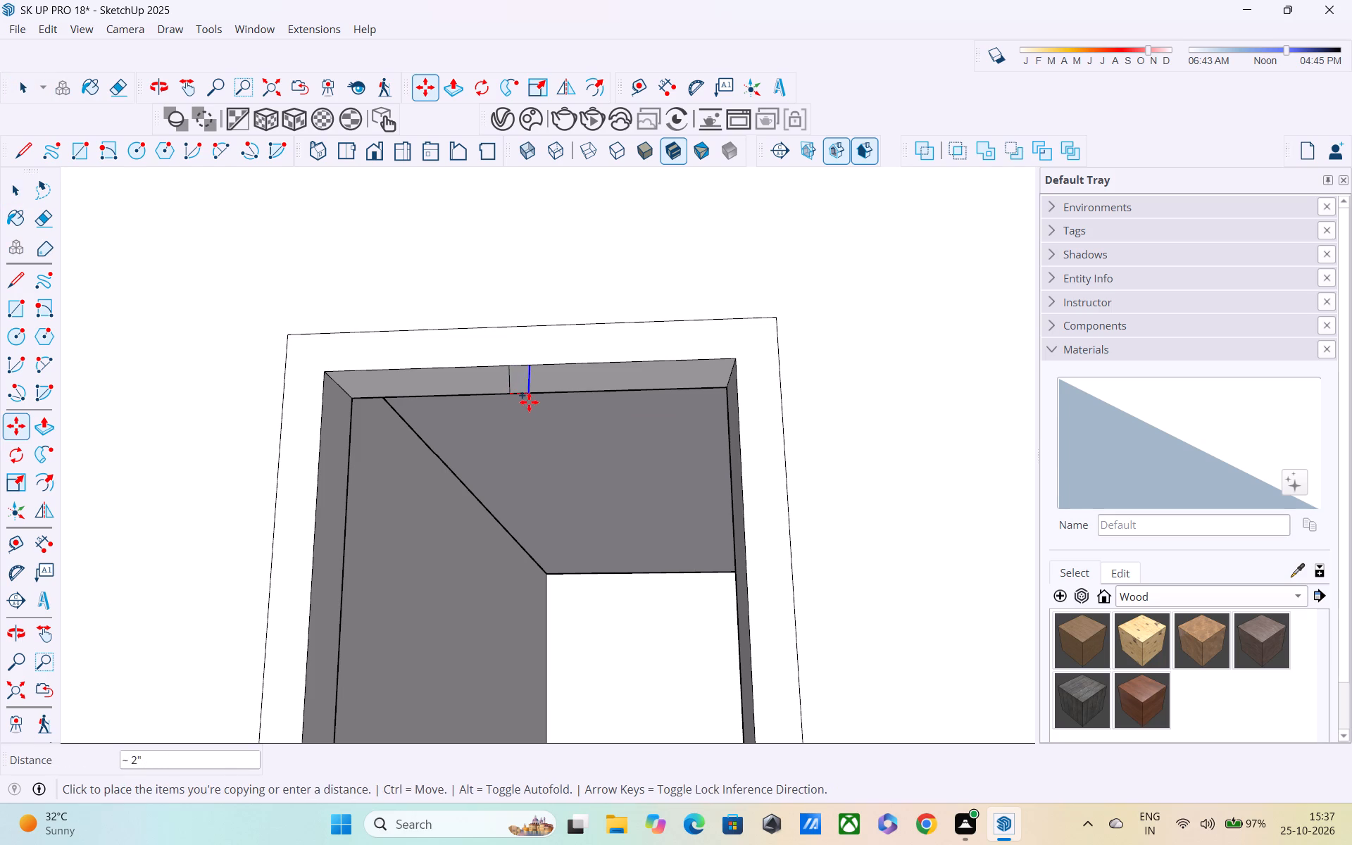
left_click(541, 399)
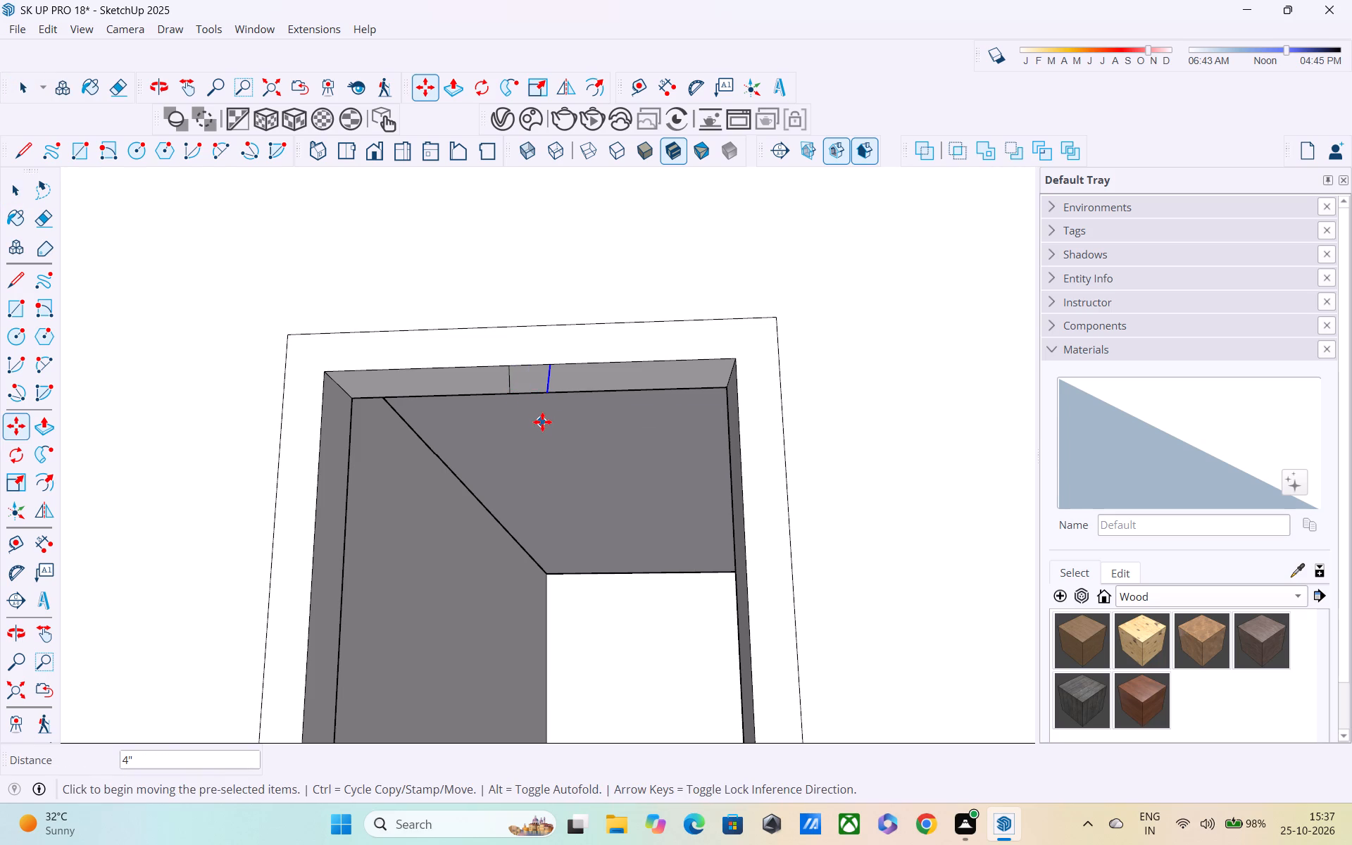
Push/Pull the 4" strip 6' 4" down to the sill to form a vertical mullion dividing the tall opening.
key("p")
left_click(535, 382)
scroll(536, 480, "down", 2)
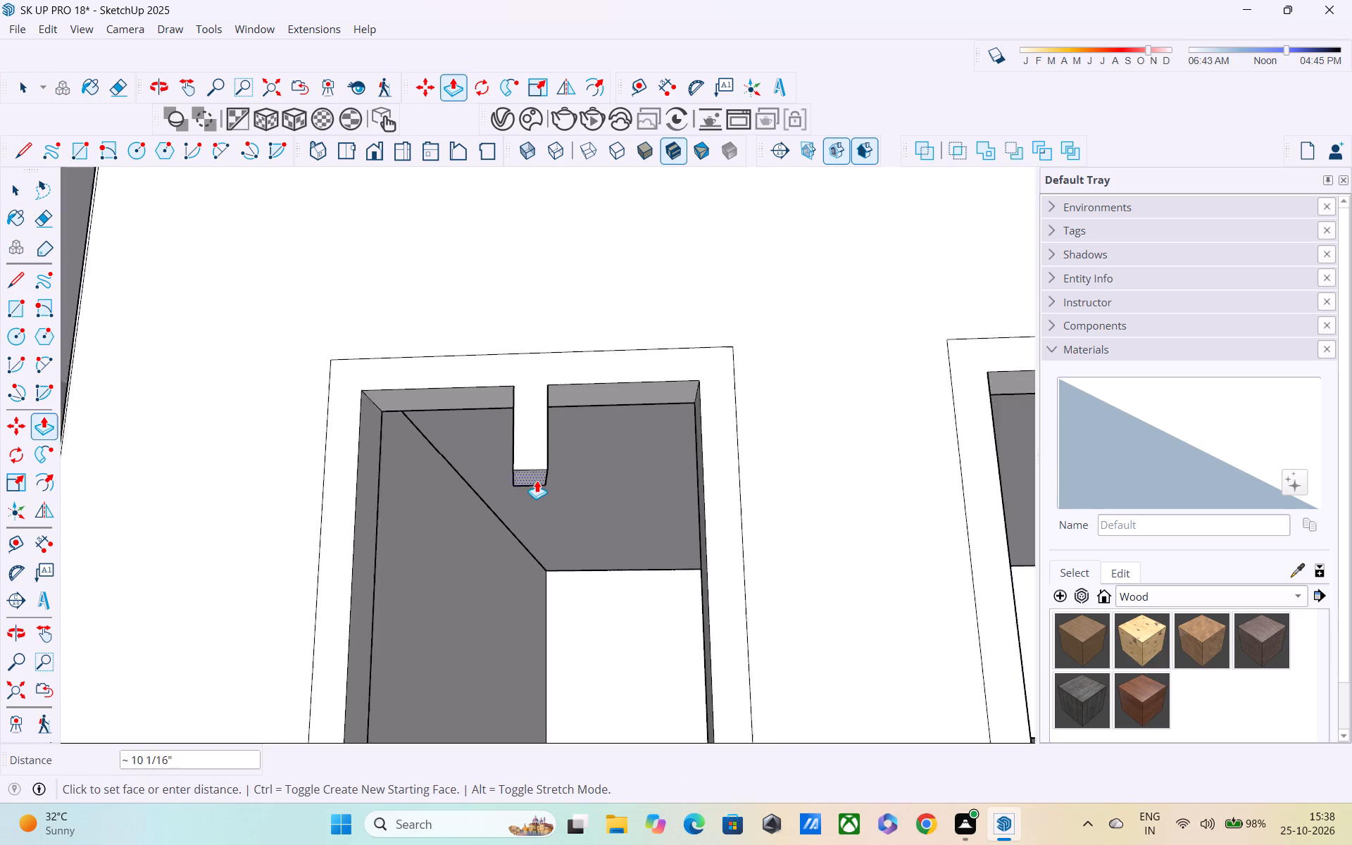
scroll(537, 480, "down", 2)
middle_click_drag(537, 480, 536, 401, "shift")
scroll(536, 401, "down", 2)
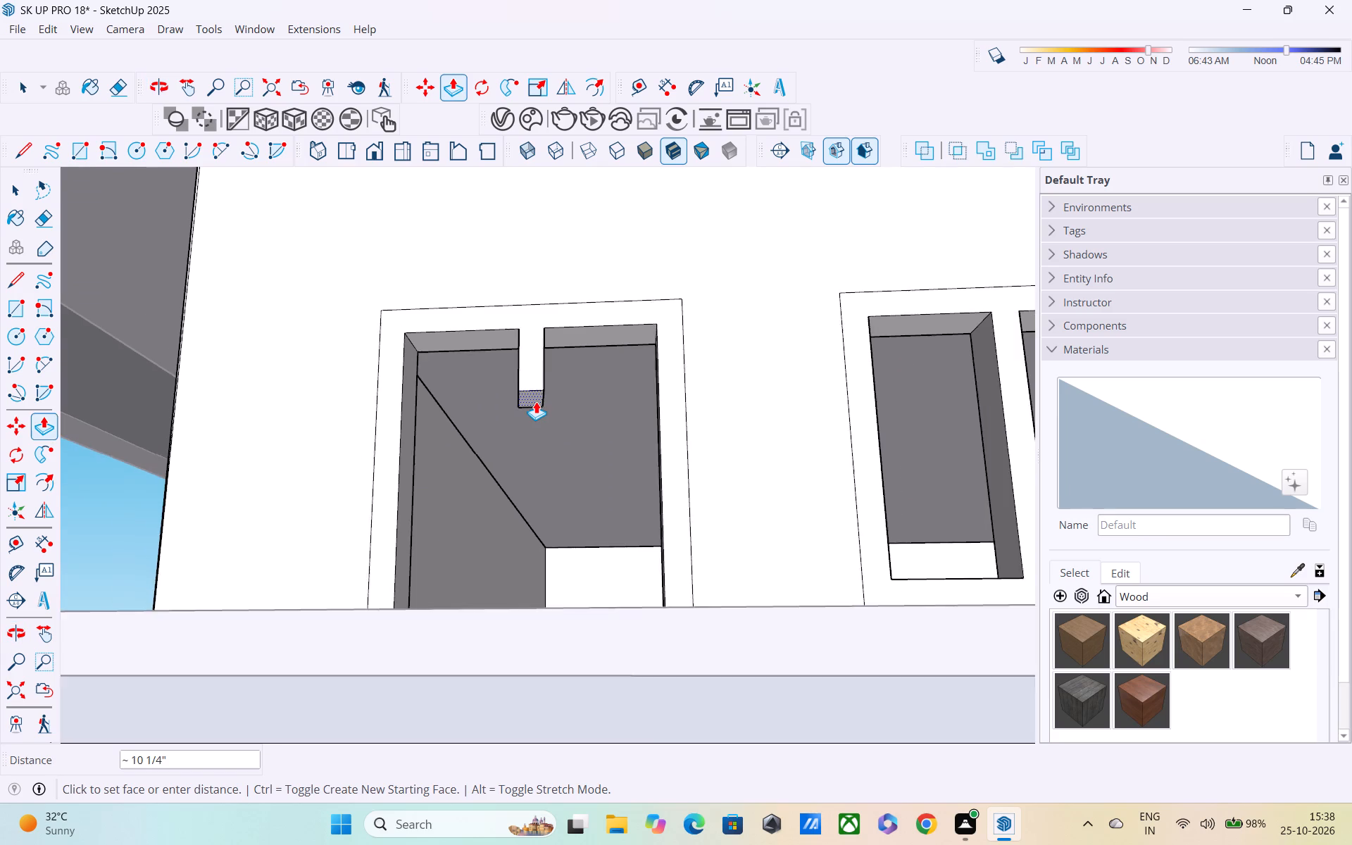
middle_click_drag(536, 401, 516, 326)
middle_click_drag(500, 422, 500, 424)
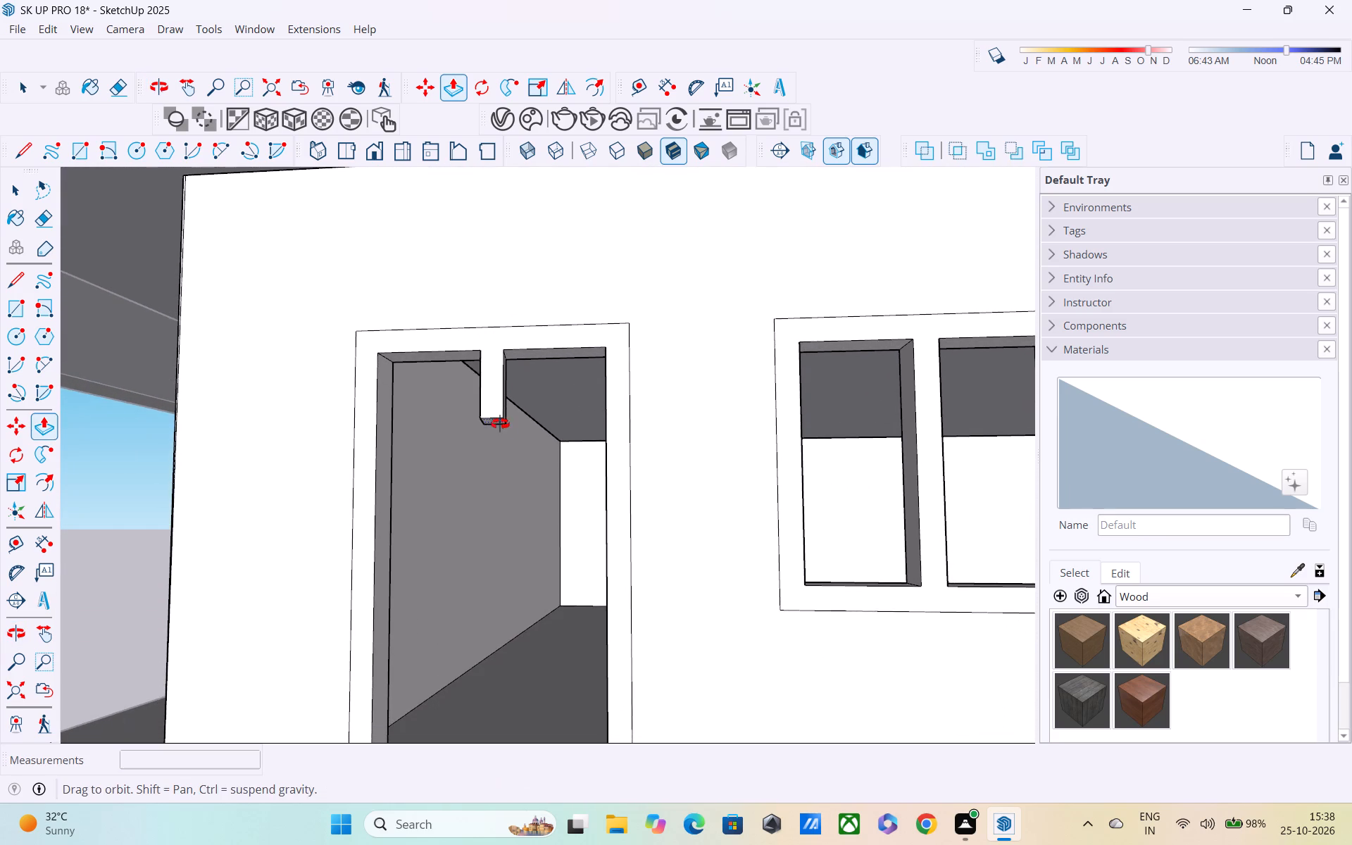
middle_click_drag(500, 424, 501, 346)
middle_click_drag(498, 380, 479, 518)
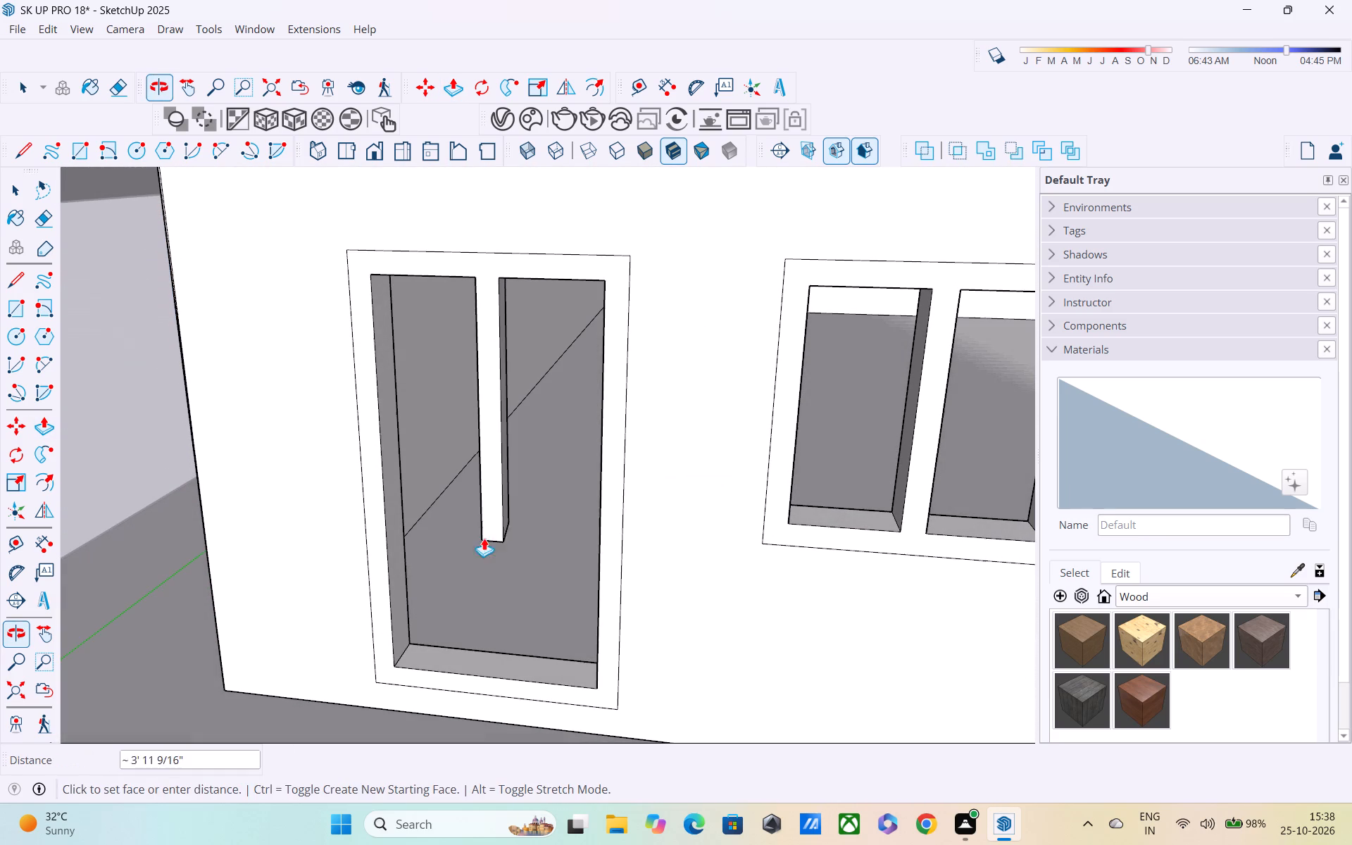
left_click(506, 678)
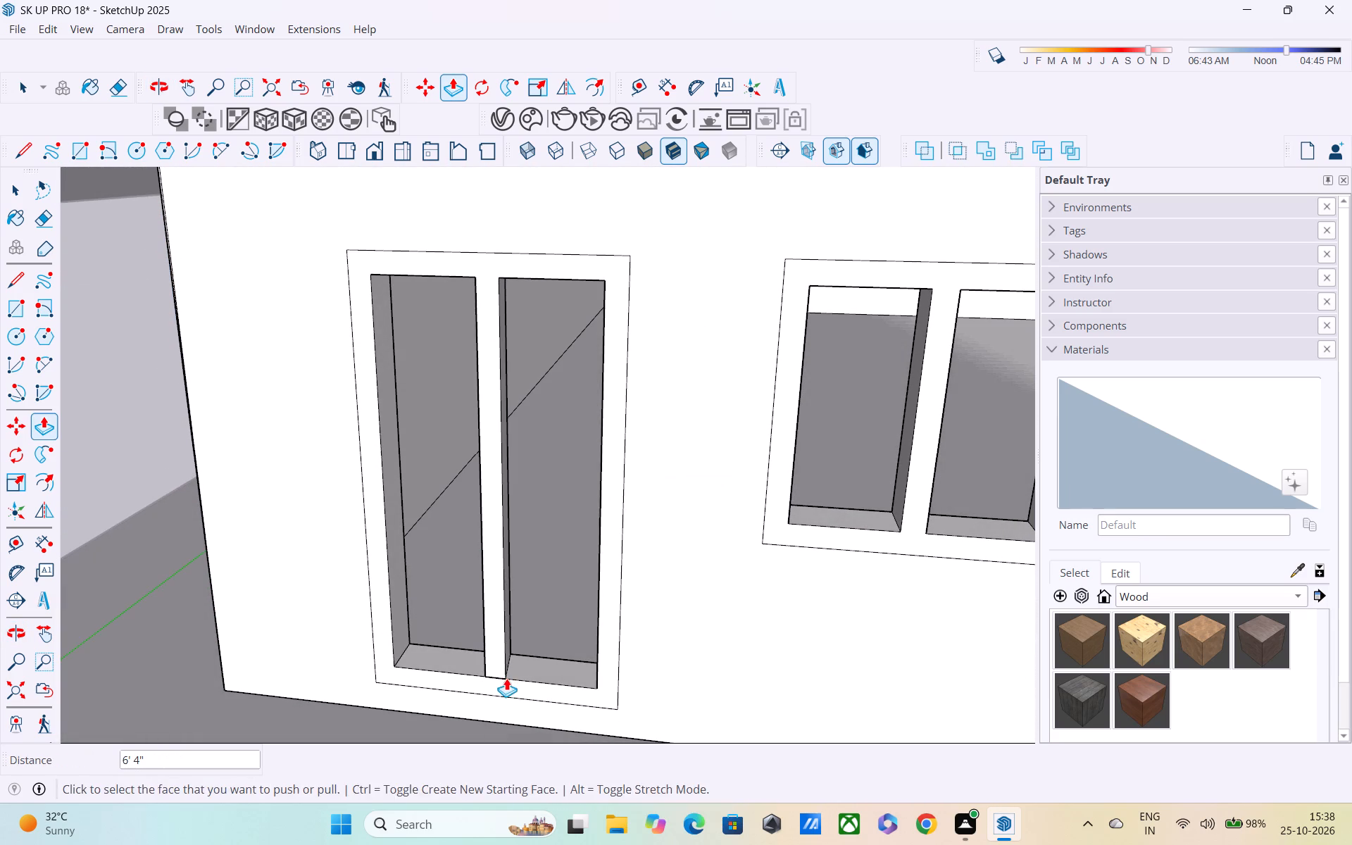
middle_click_drag(509, 666, 526, 601)
key("space")
Draw a rectangle filling the half of the tall opening nearest the wall's end, mid-depth from its head to the mullion's base.
middle_click_drag(489, 584, 323, 501)
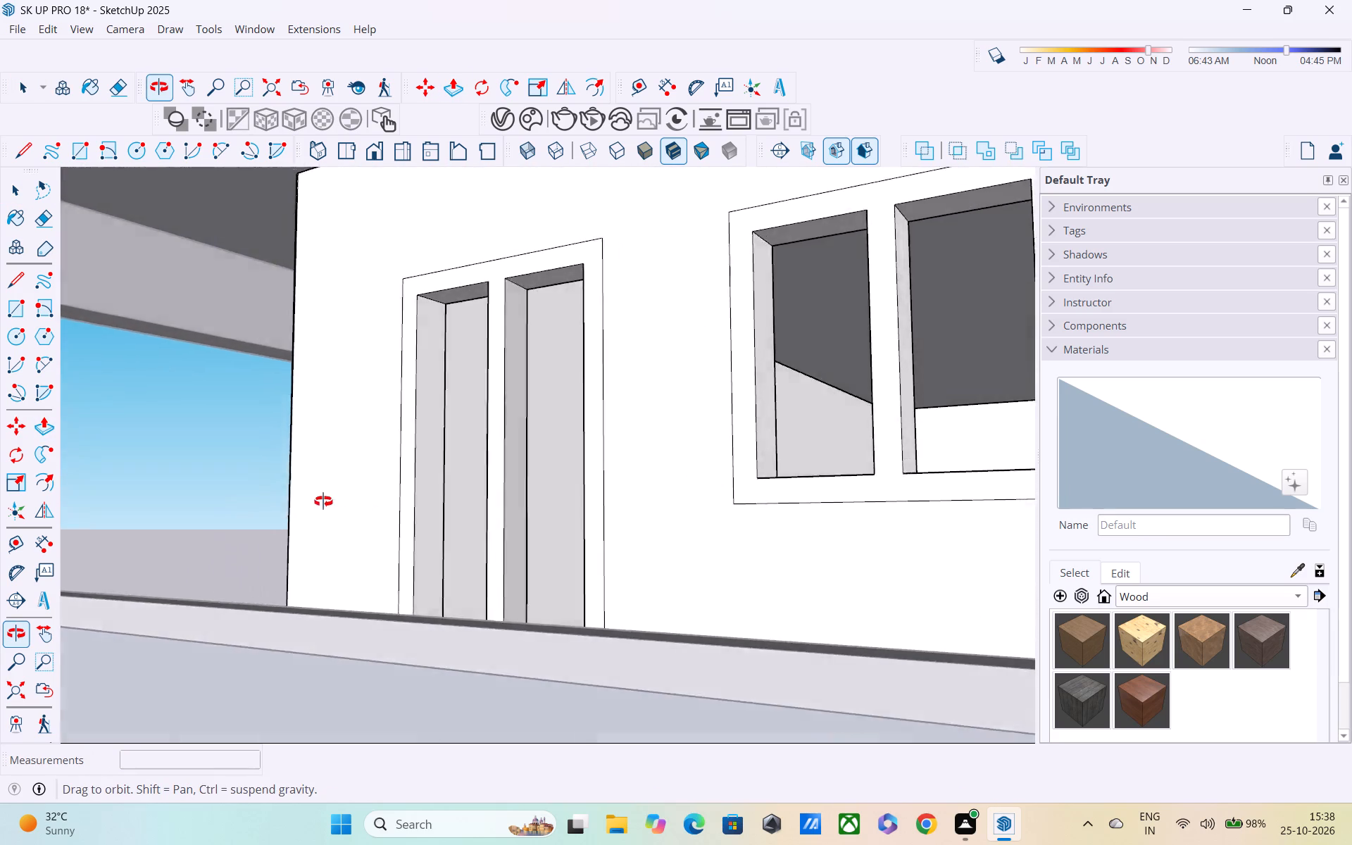
middle_click_drag(323, 501, 319, 565)
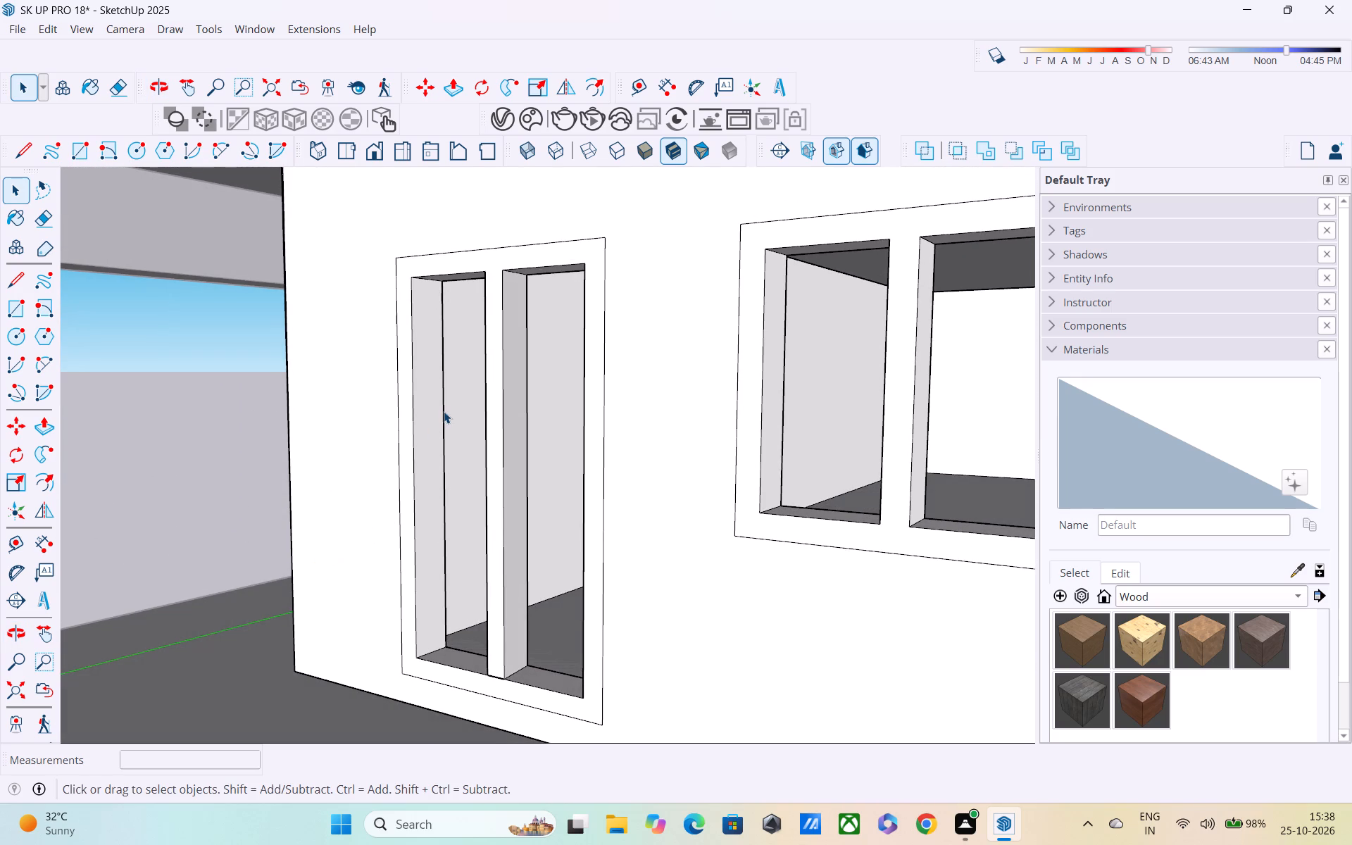
key("r")
scroll(437, 322, "up", 5)
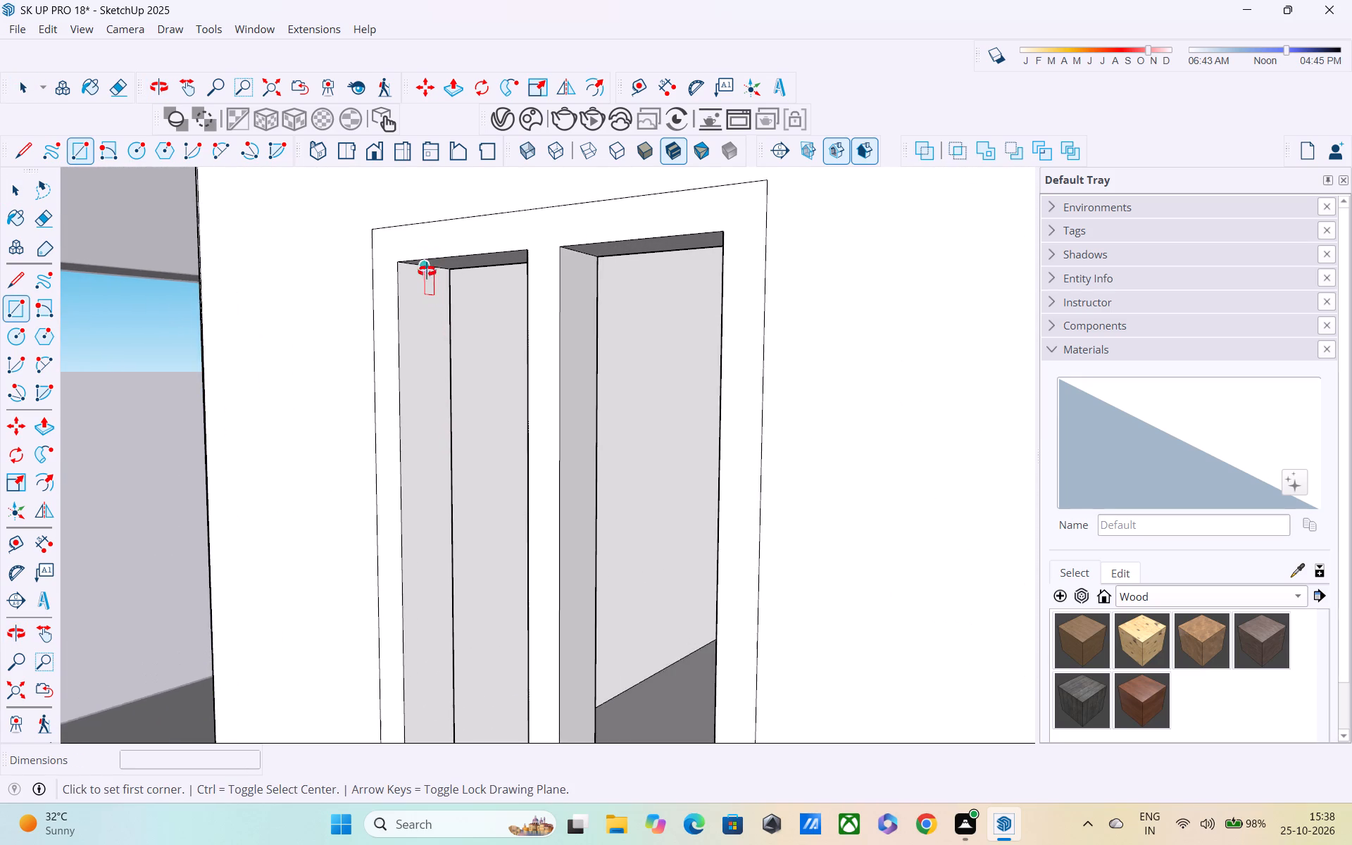
middle_click_drag(427, 271, 420, 216)
scroll(425, 296, "up", 3)
left_click(427, 259)
scroll(468, 449, "down", 2)
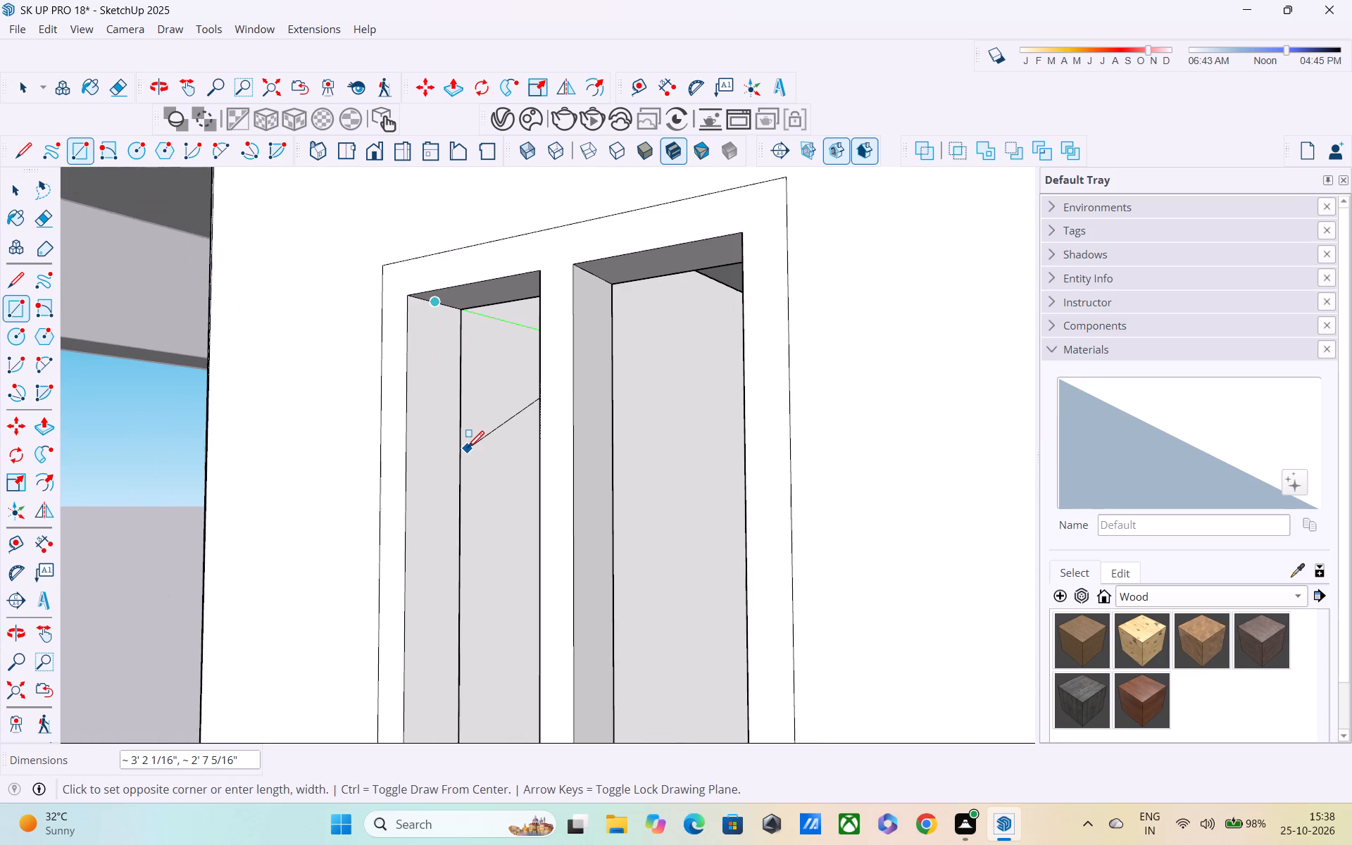
middle_click_drag(468, 449, 420, 362, "shift")
middle_click_drag(449, 402, 400, 371)
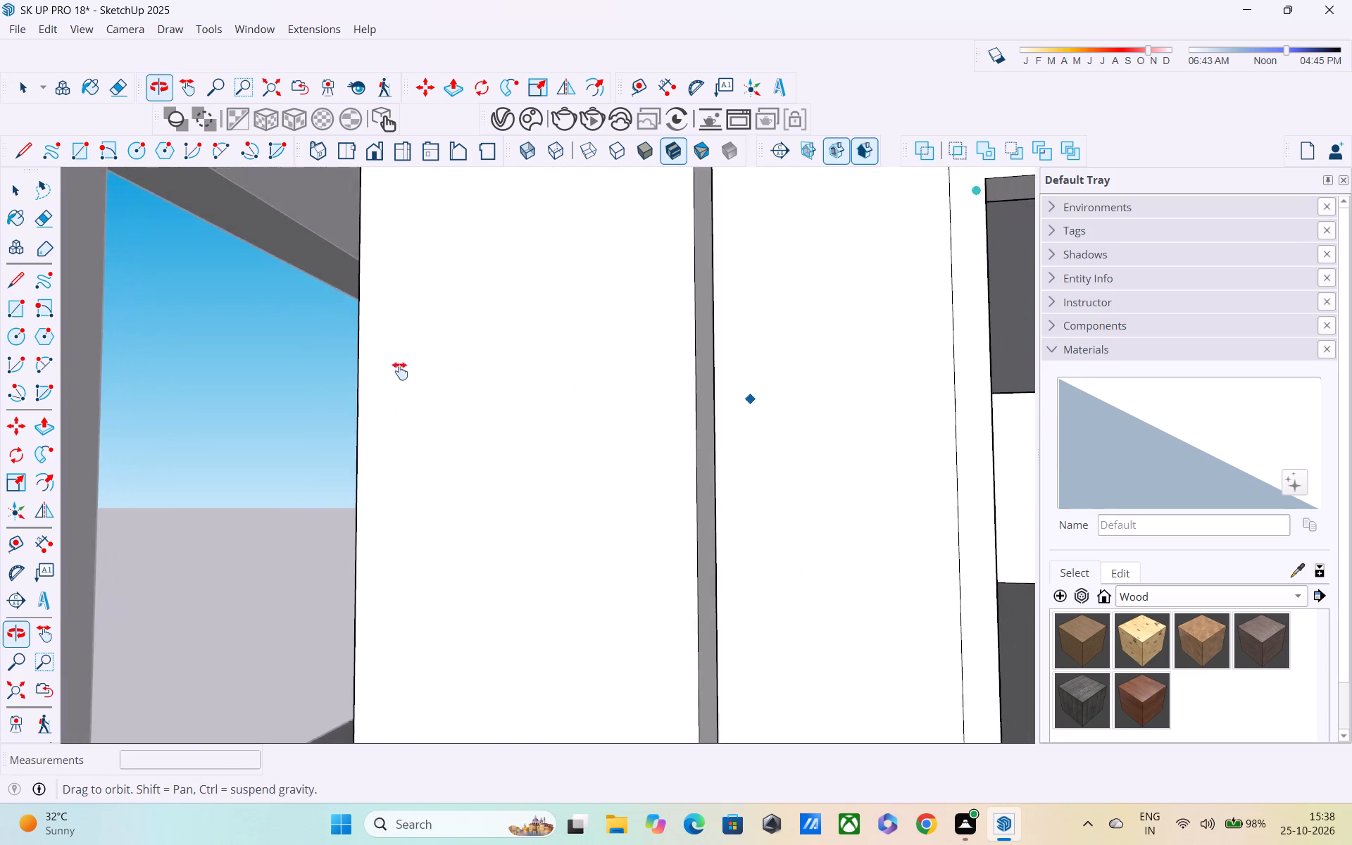
middle_click_drag(400, 371, 191, 359)
scroll(204, 366, "down", 4)
middle_click_drag(614, 506, 378, 498, "shift")
scroll(484, 519, "down", 4)
middle_click_drag(589, 553, 487, 490)
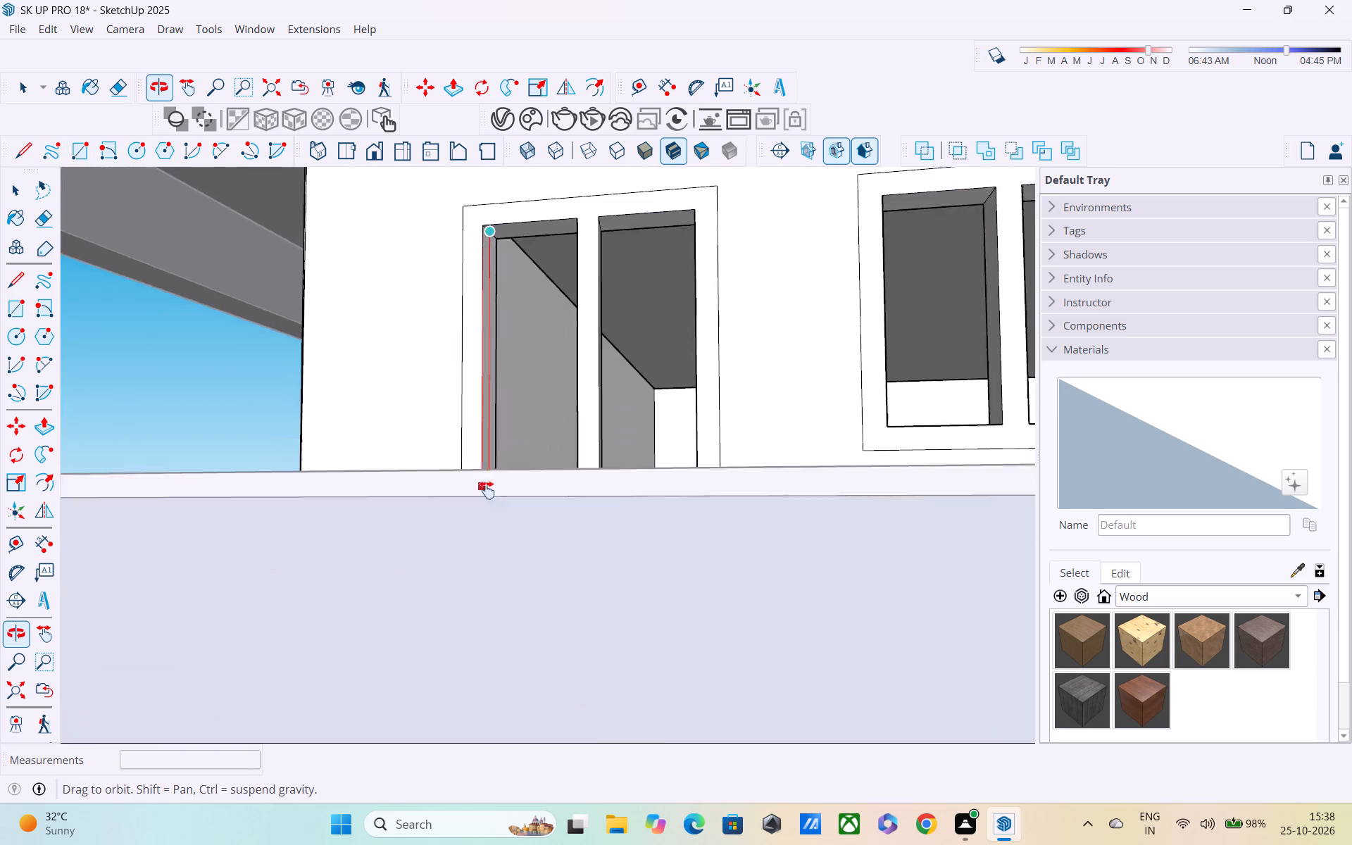
middle_click_drag(487, 490, 633, 639)
scroll(611, 638, "up", 8)
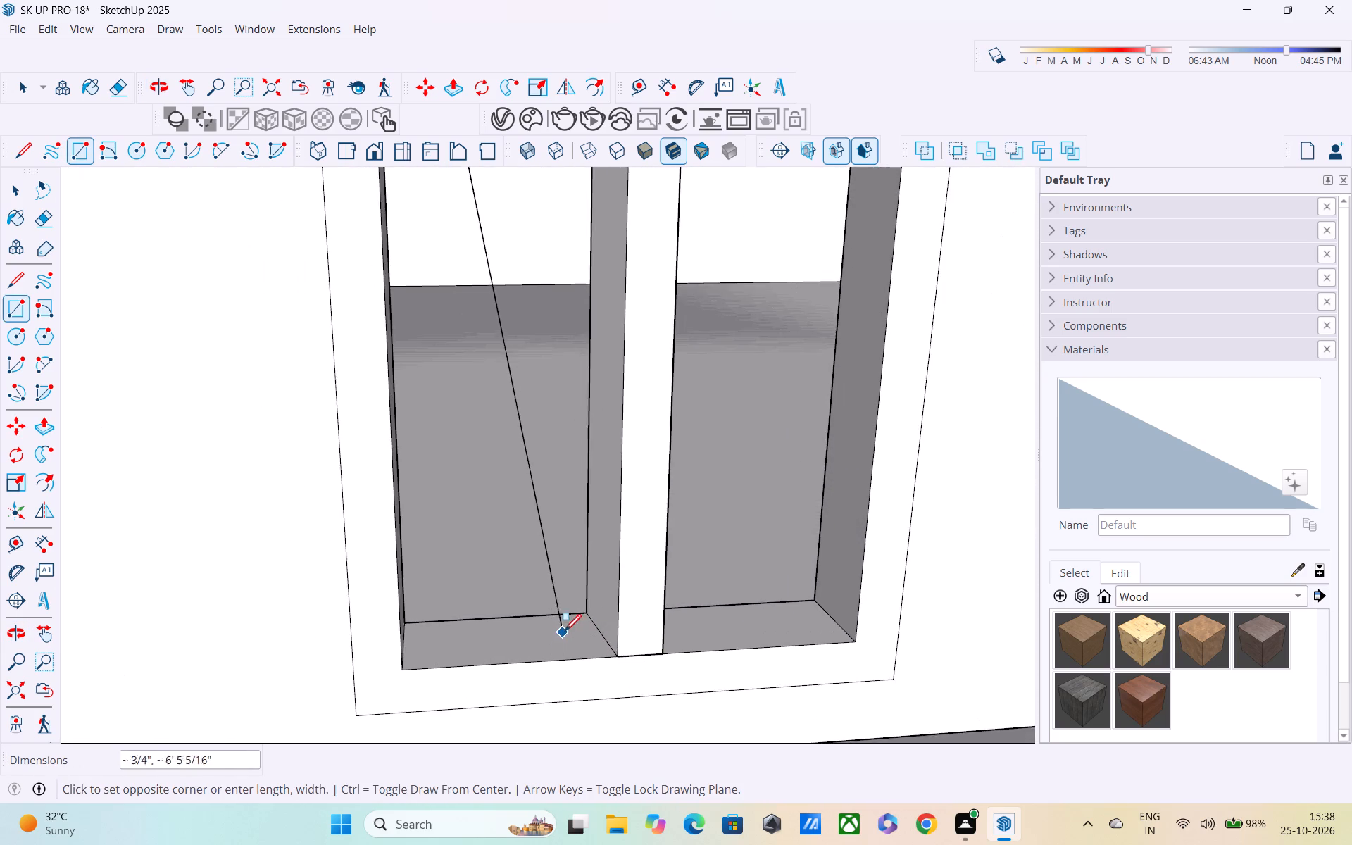
scroll(572, 632, "up", 9)
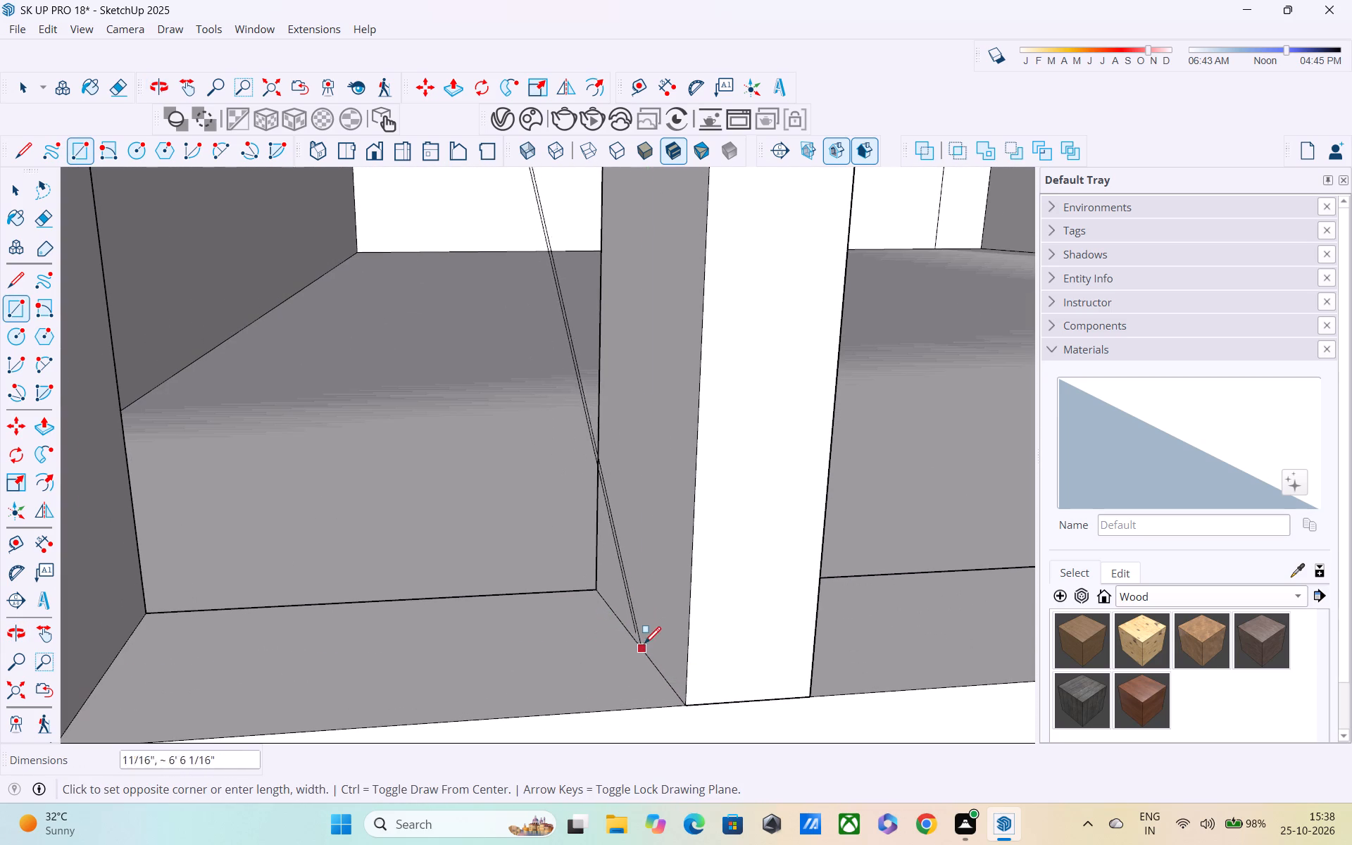
left_click(632, 632)
Draw a matching mid-depth rectangle, about 1' 6" by 6' 4", filling the other half from the mullion's base to the opposite head corner.
scroll(681, 641, "up", 1)
scroll(684, 639, "down", 3)
middle_click_drag(666, 631, 275, 615)
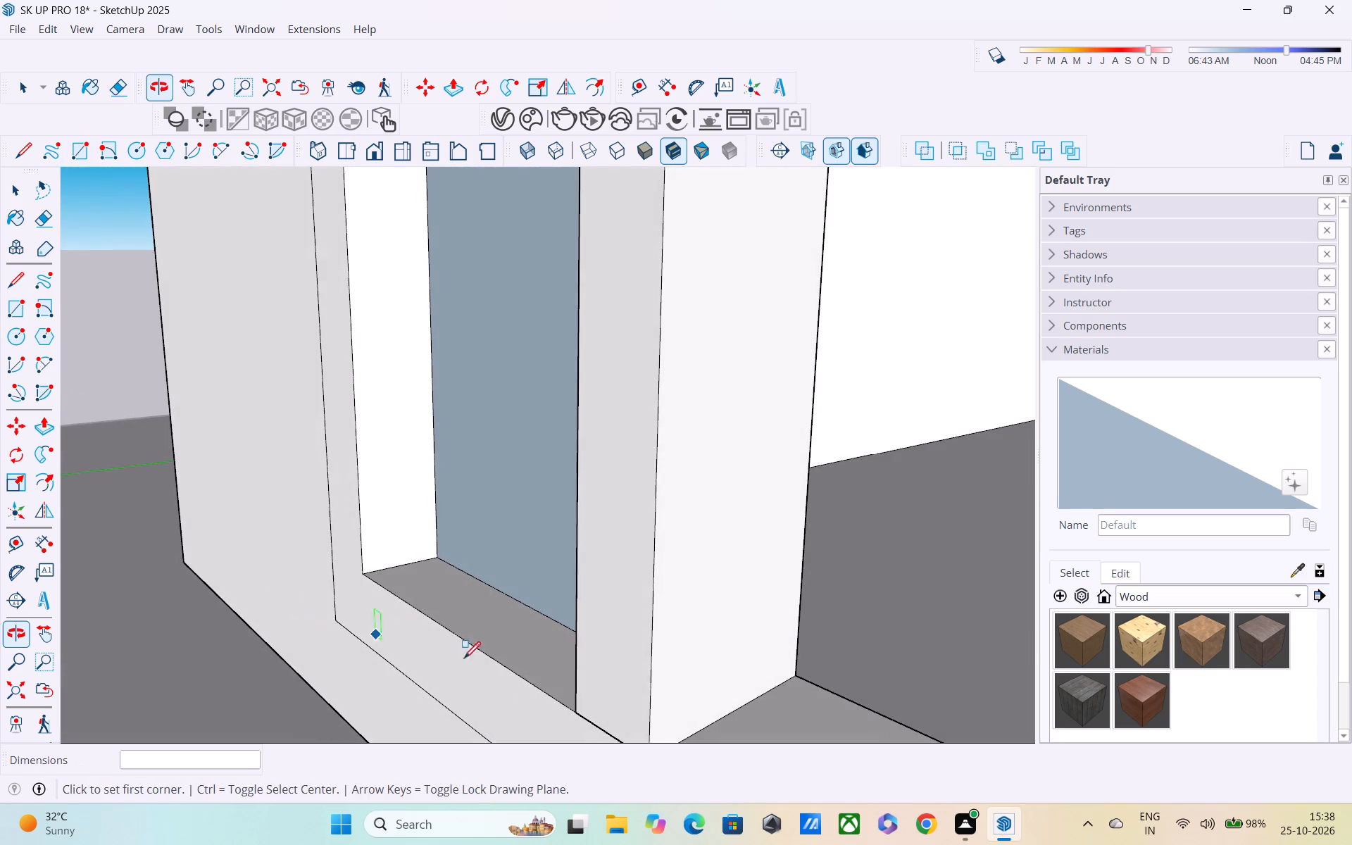
middle_click_drag(651, 678, 575, 579, "shift")
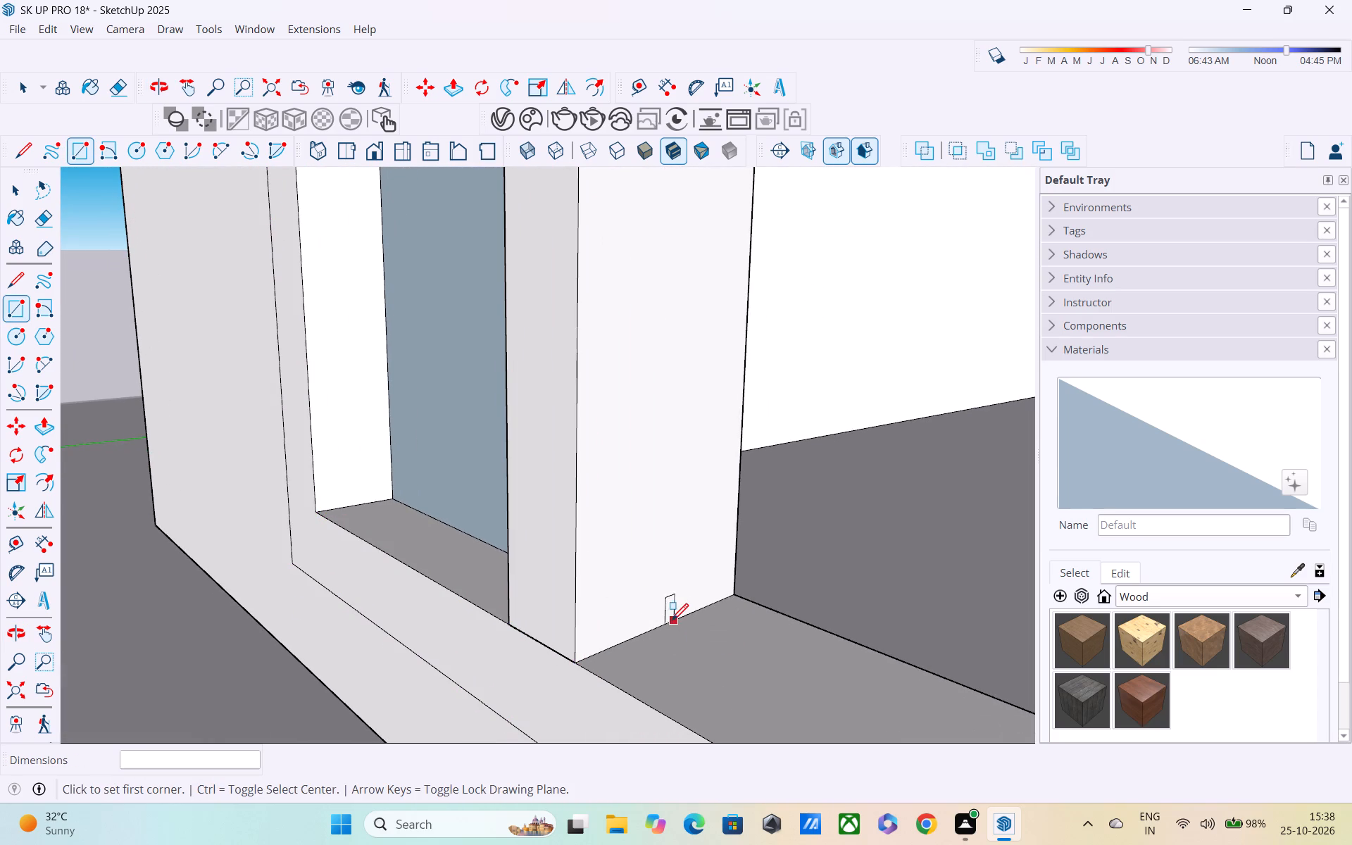
left_click(665, 625)
scroll(734, 534, "down", 4)
middle_click_drag(715, 518, 615, 426, "shift")
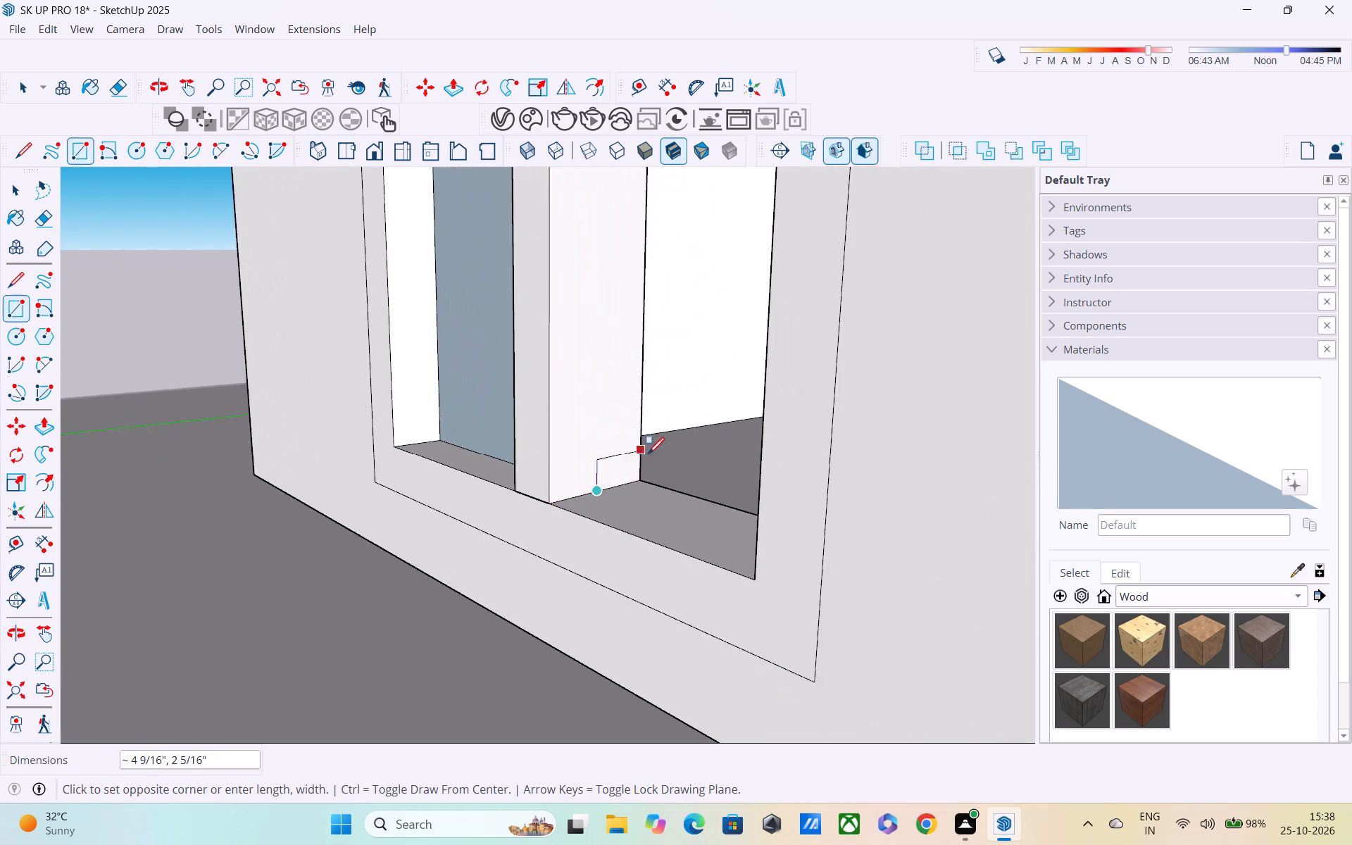
scroll(653, 459, "down", 4)
middle_click_drag(744, 496, 1010, 525)
middle_click_drag(877, 502, 925, 699, "shift")
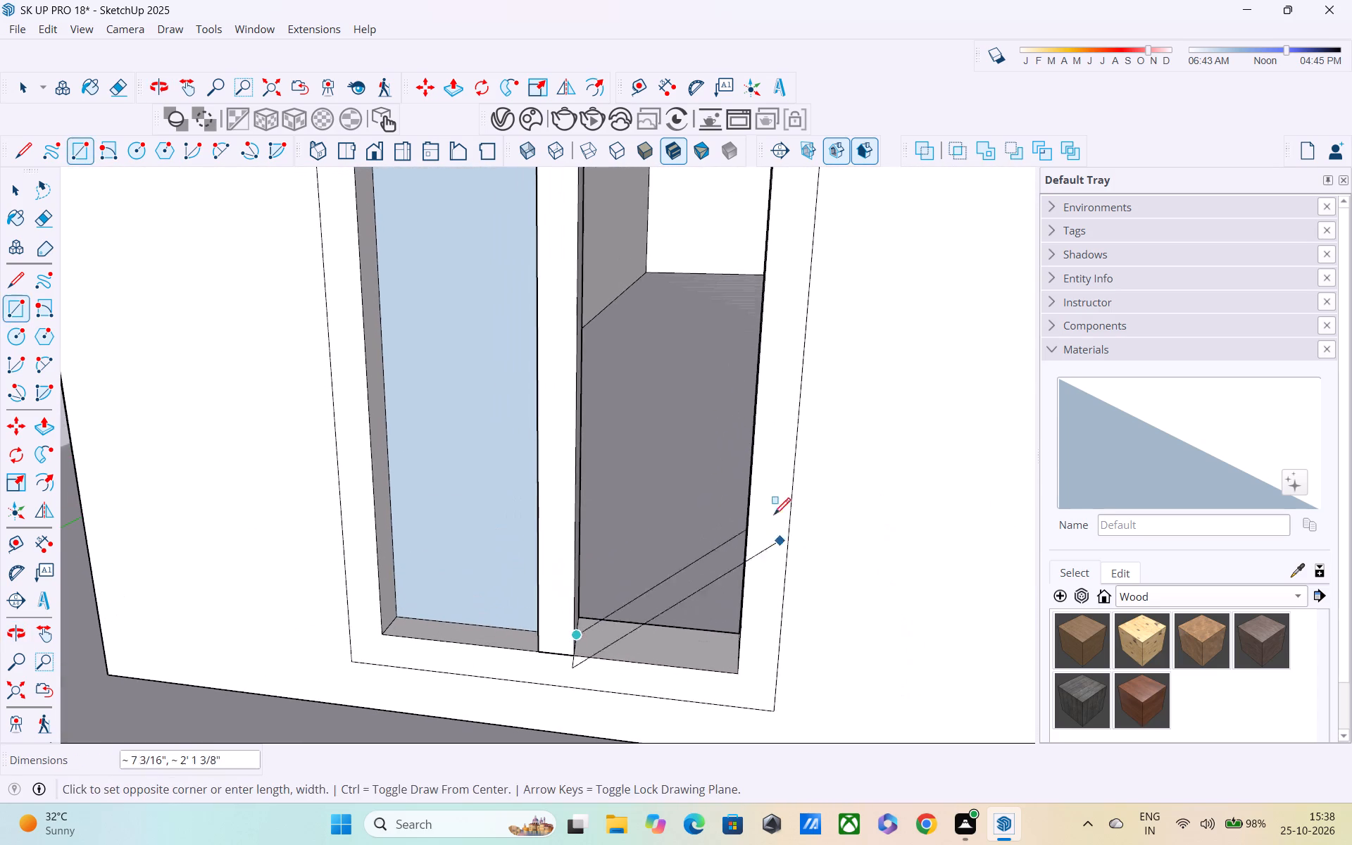
middle_click_drag(765, 466, 973, 478)
middle_click_drag(780, 368, 782, 694)
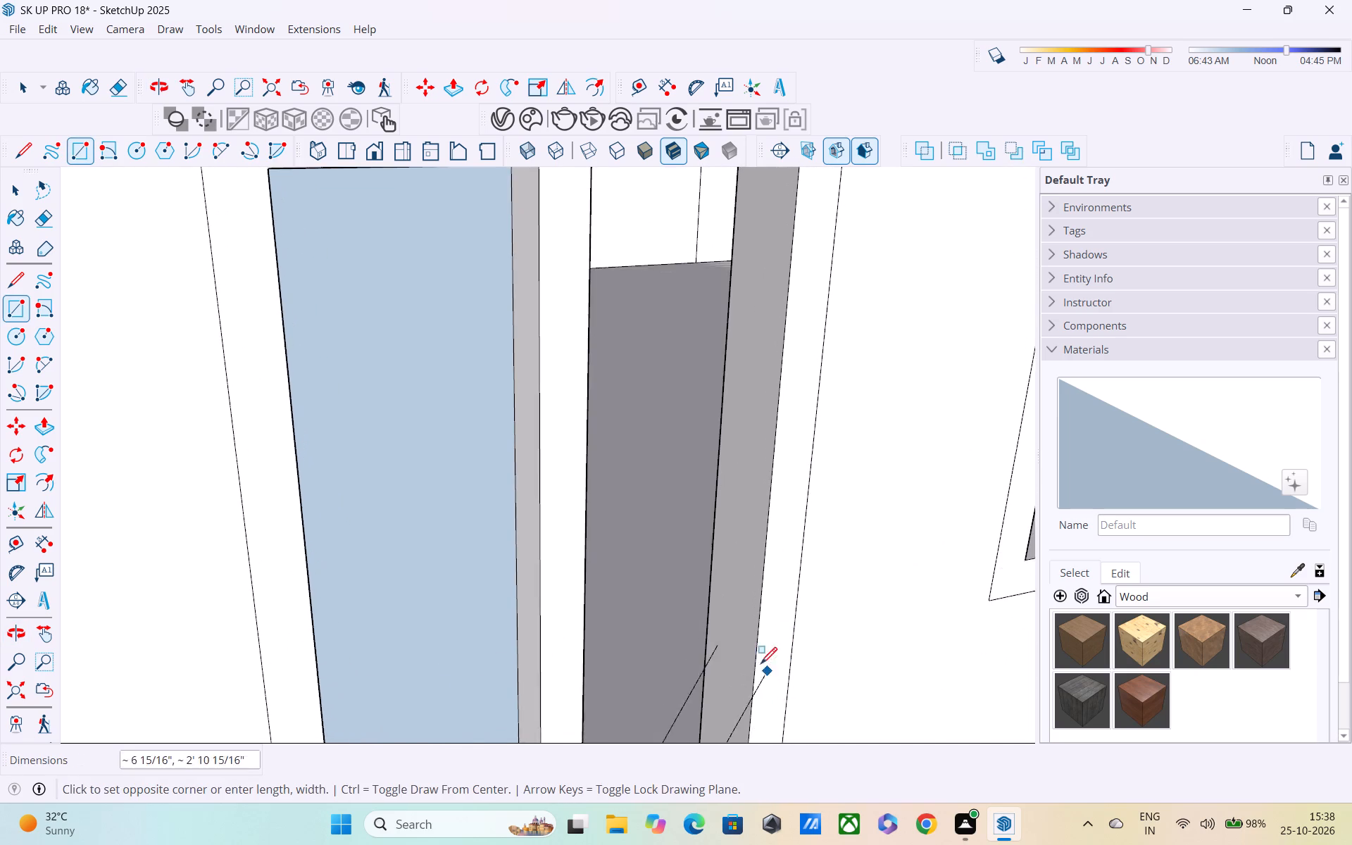
scroll(708, 539, "down", 4)
middle_click_drag(715, 491, 723, 394)
middle_click_drag(723, 603, 731, 486)
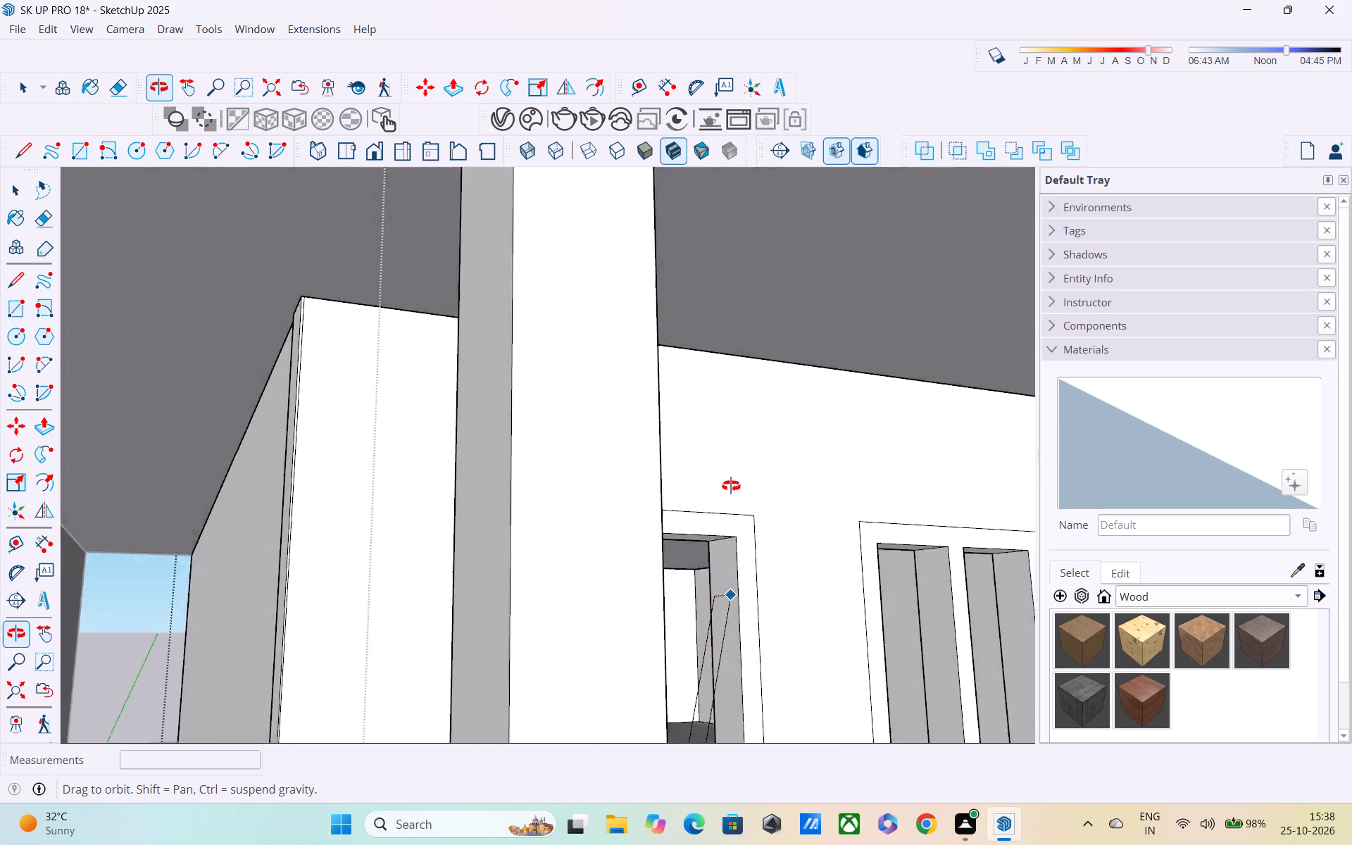
middle_click_drag(731, 486, 673, 430)
scroll(695, 556, "up", 7)
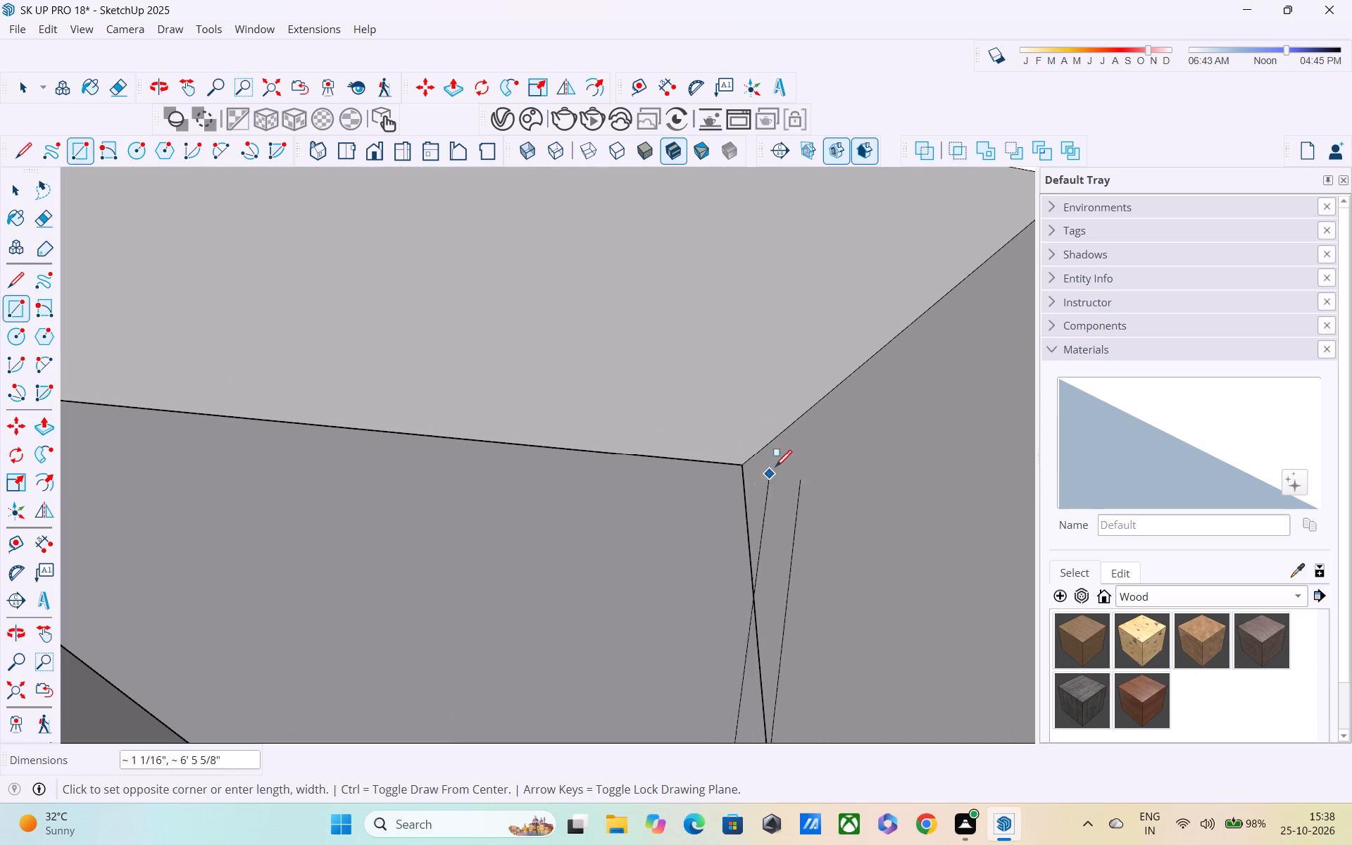
left_click(864, 358)
scroll(863, 370, "down", 14)
middle_click_drag(855, 449, 853, 451)
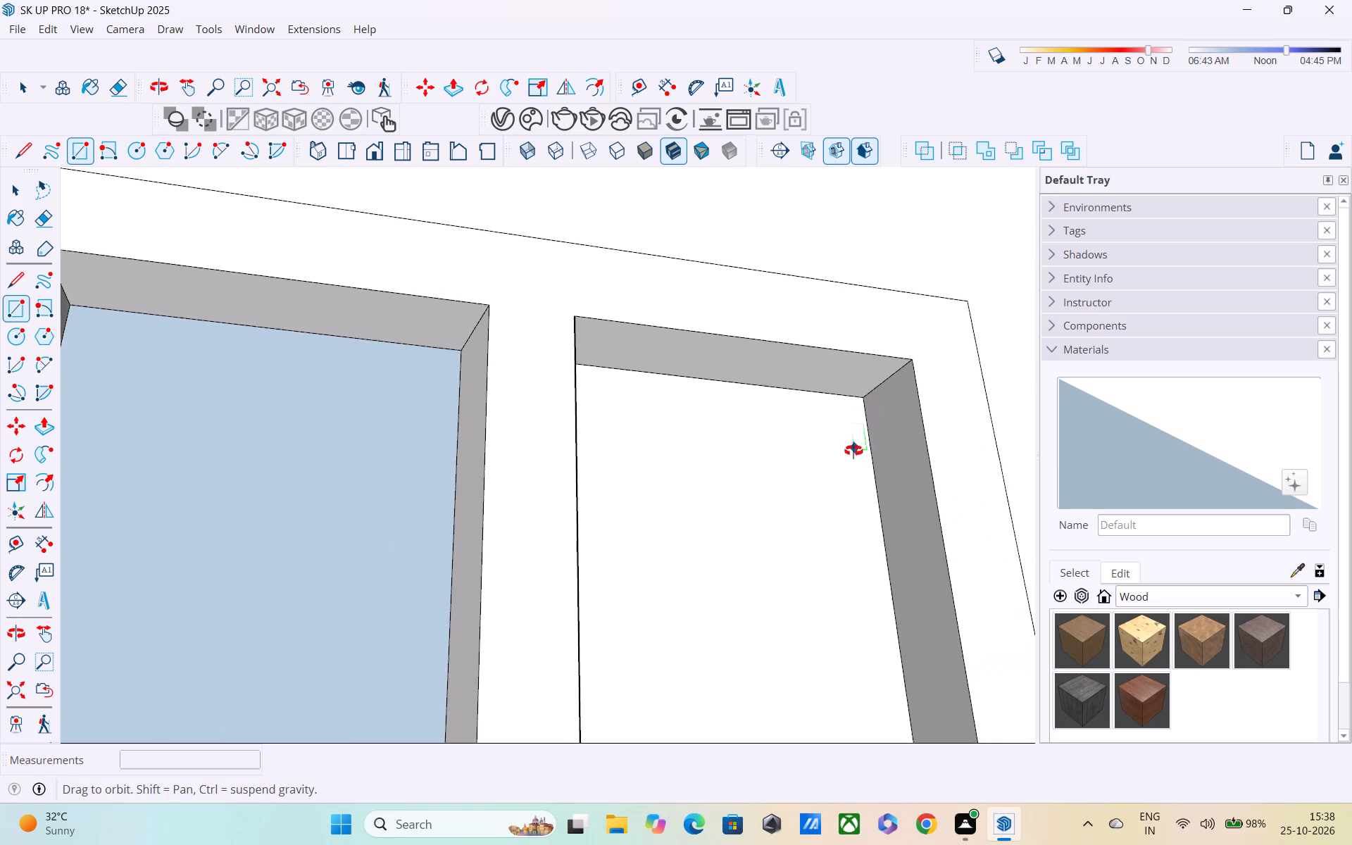
Draw a mid-depth rectangle, about 1' 6" by 3' 4", filling the neighbouring window's half nearest the tall opening, from head to mullion base.
middle_click_drag(853, 451, 638, 534)
scroll(625, 514, "down", 8)
middle_click_drag(744, 537, 543, 394)
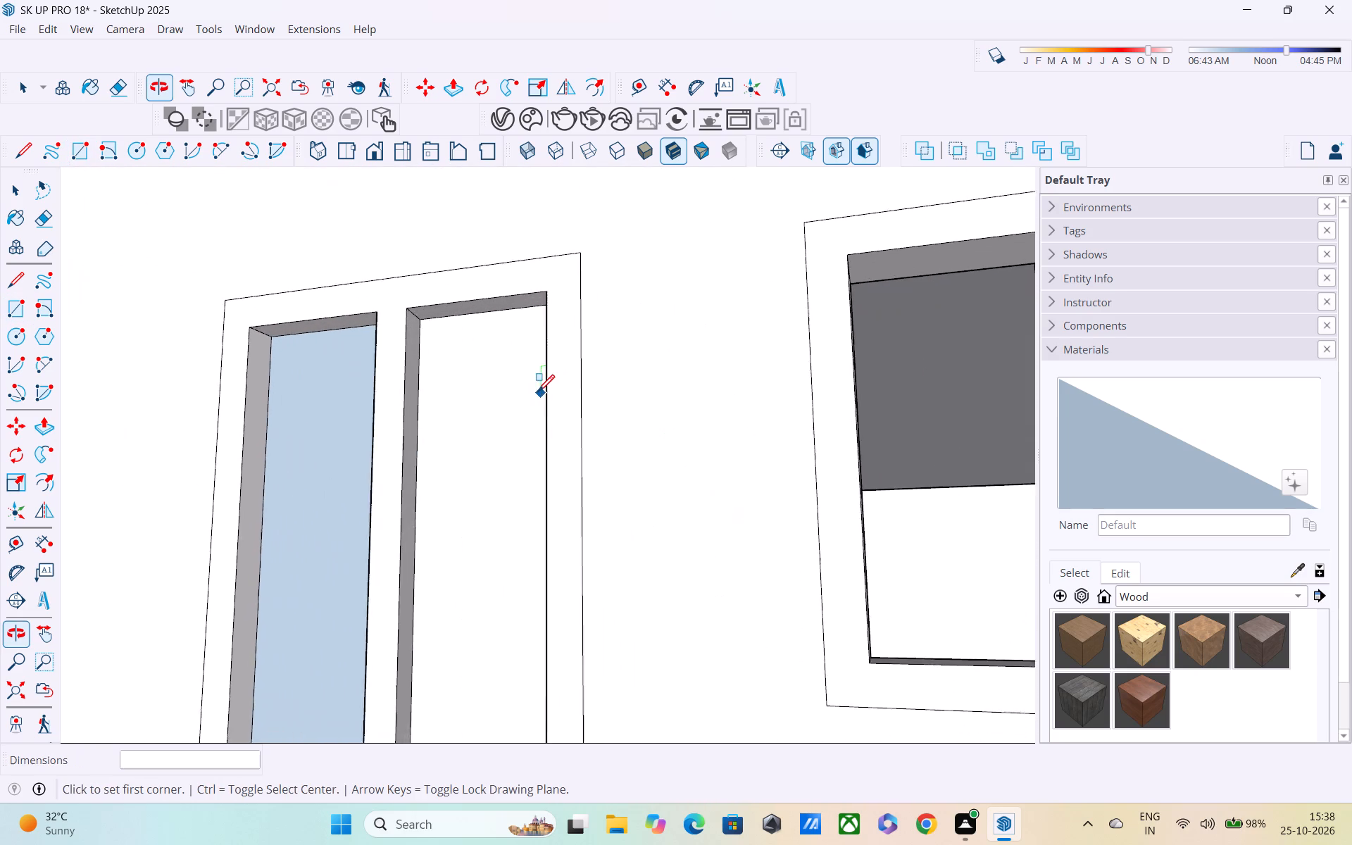
scroll(539, 392, "down", 4)
middle_click_drag(689, 439, 599, 482)
scroll(737, 369, "up", 3)
middle_click_drag(741, 343, 687, 337)
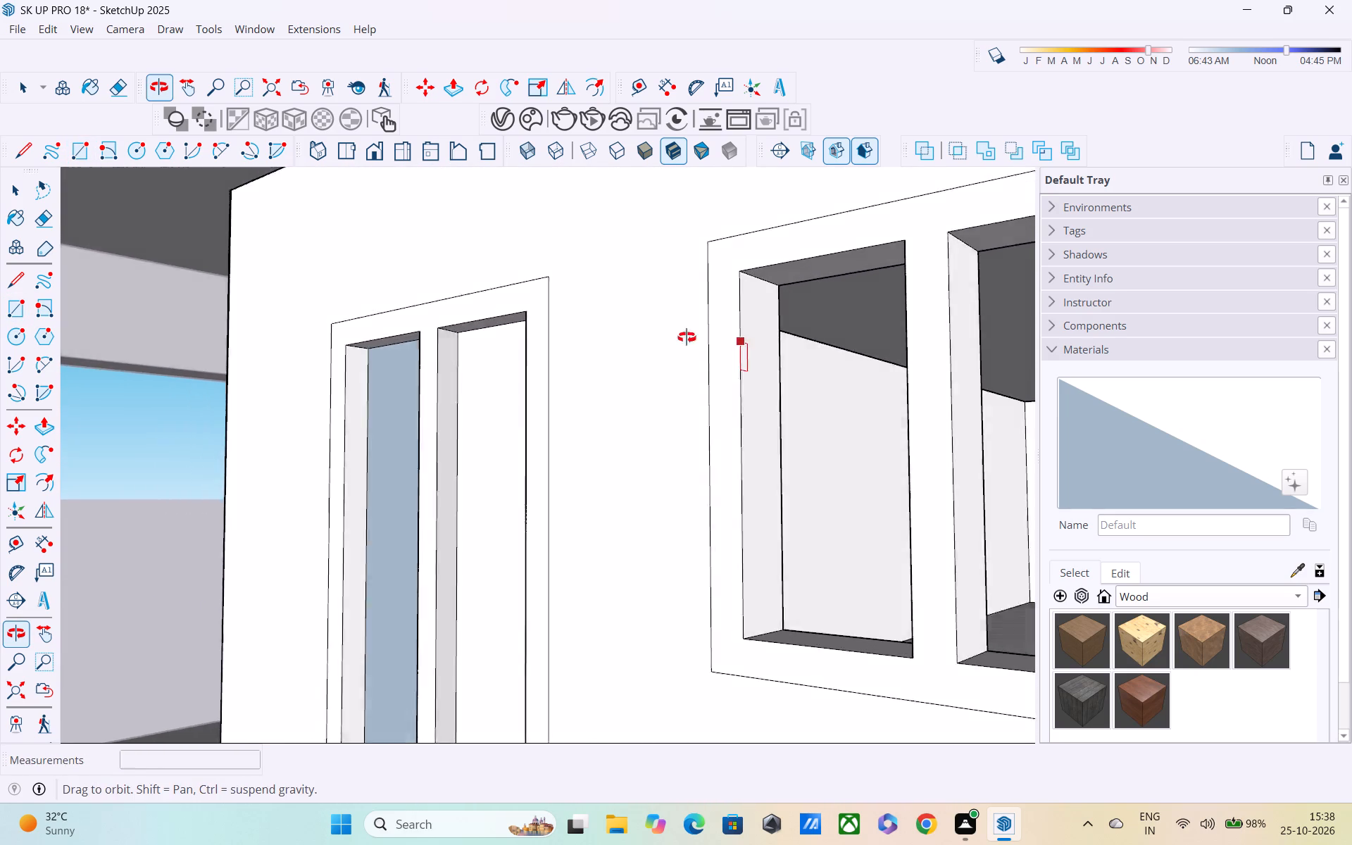
middle_click_drag(687, 337, 639, 323)
scroll(727, 301, "up", 4)
scroll(772, 272, "down", 1)
scroll(772, 272, "up", 4)
left_click(772, 272)
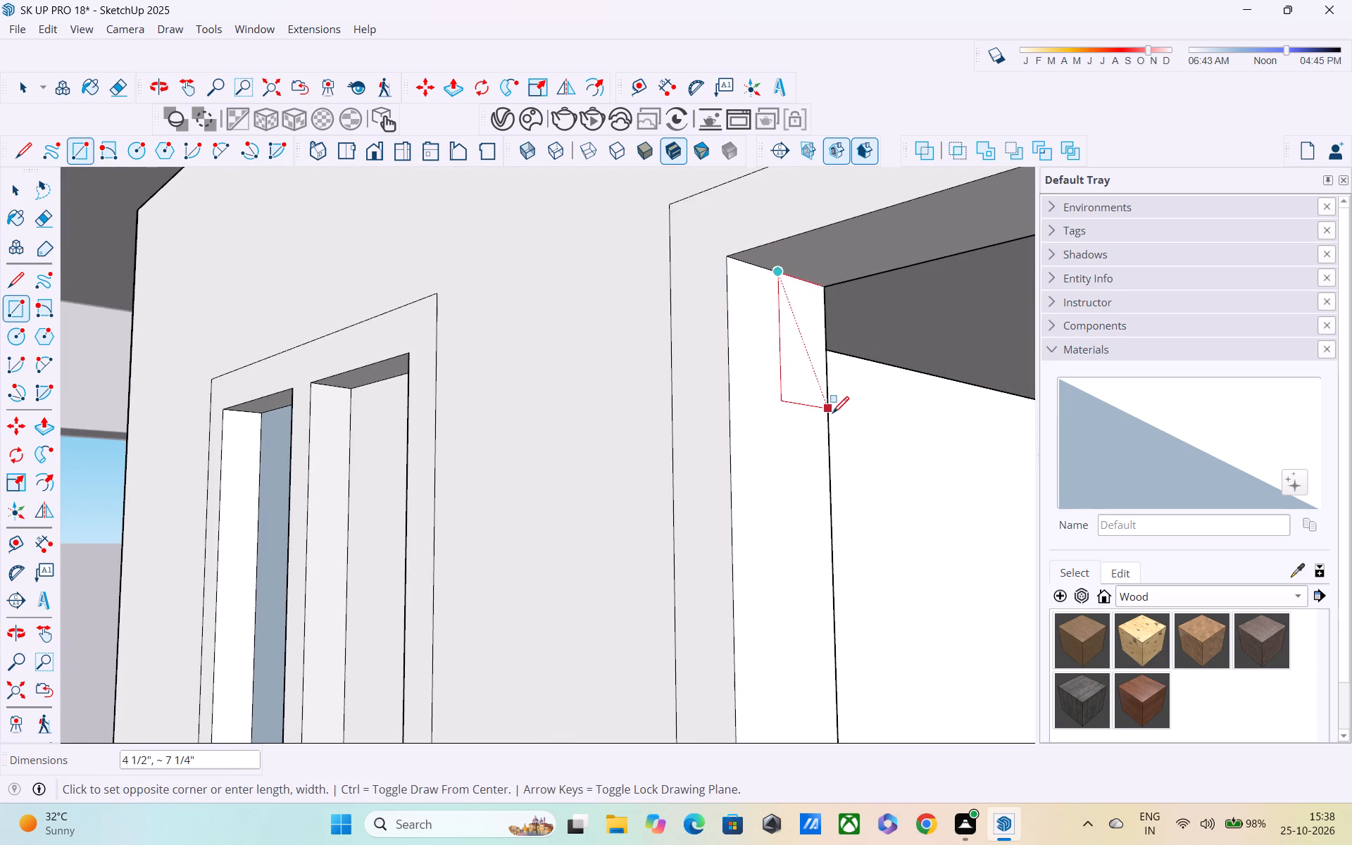
middle_click_drag(830, 415, 678, 258, "shift")
scroll(672, 258, "down", 5)
scroll(779, 385, "down", 2)
middle_click_drag(794, 475, 1277, 612)
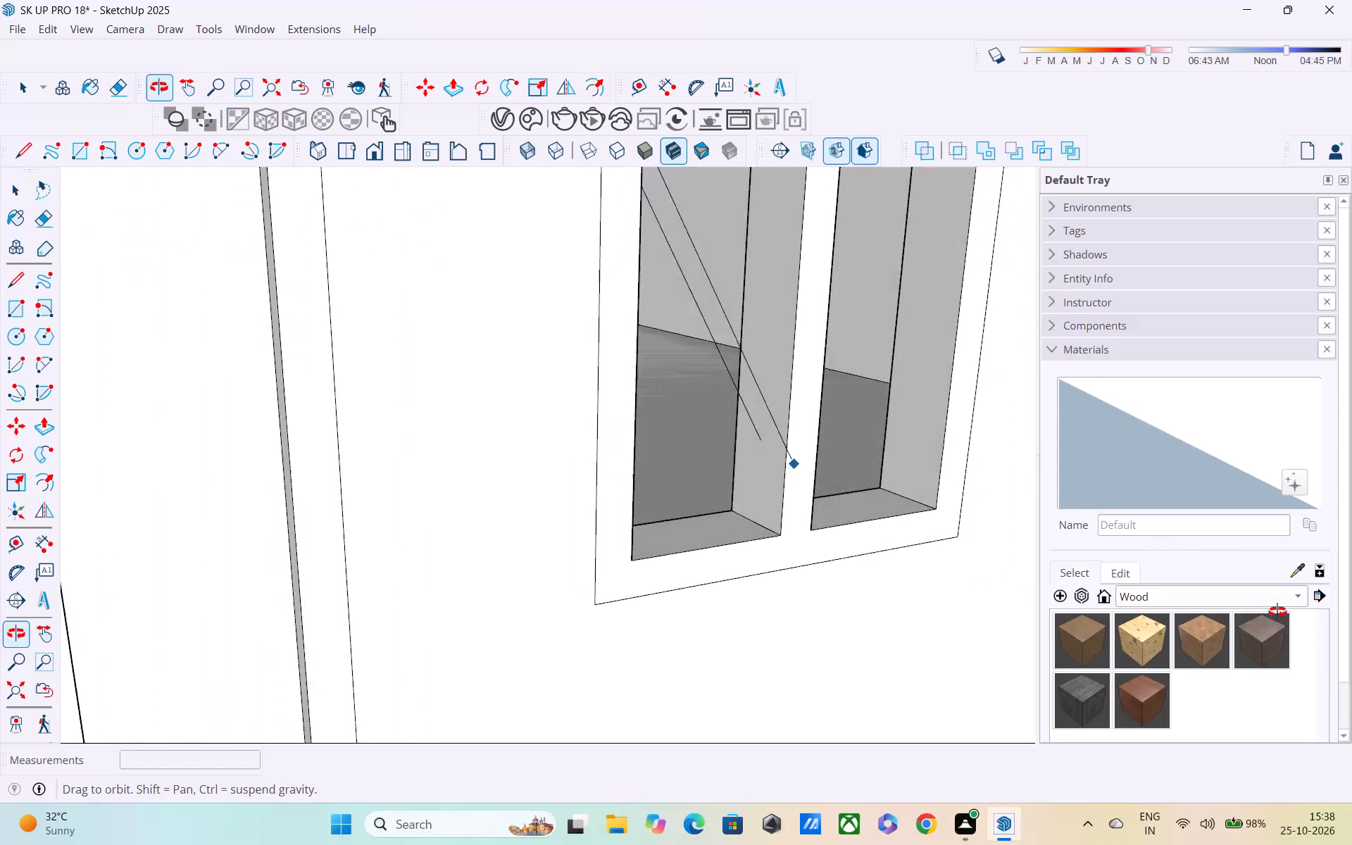
middle_click_drag(1277, 612, 1289, 618)
scroll(808, 565, "up", 2)
left_click(742, 504)
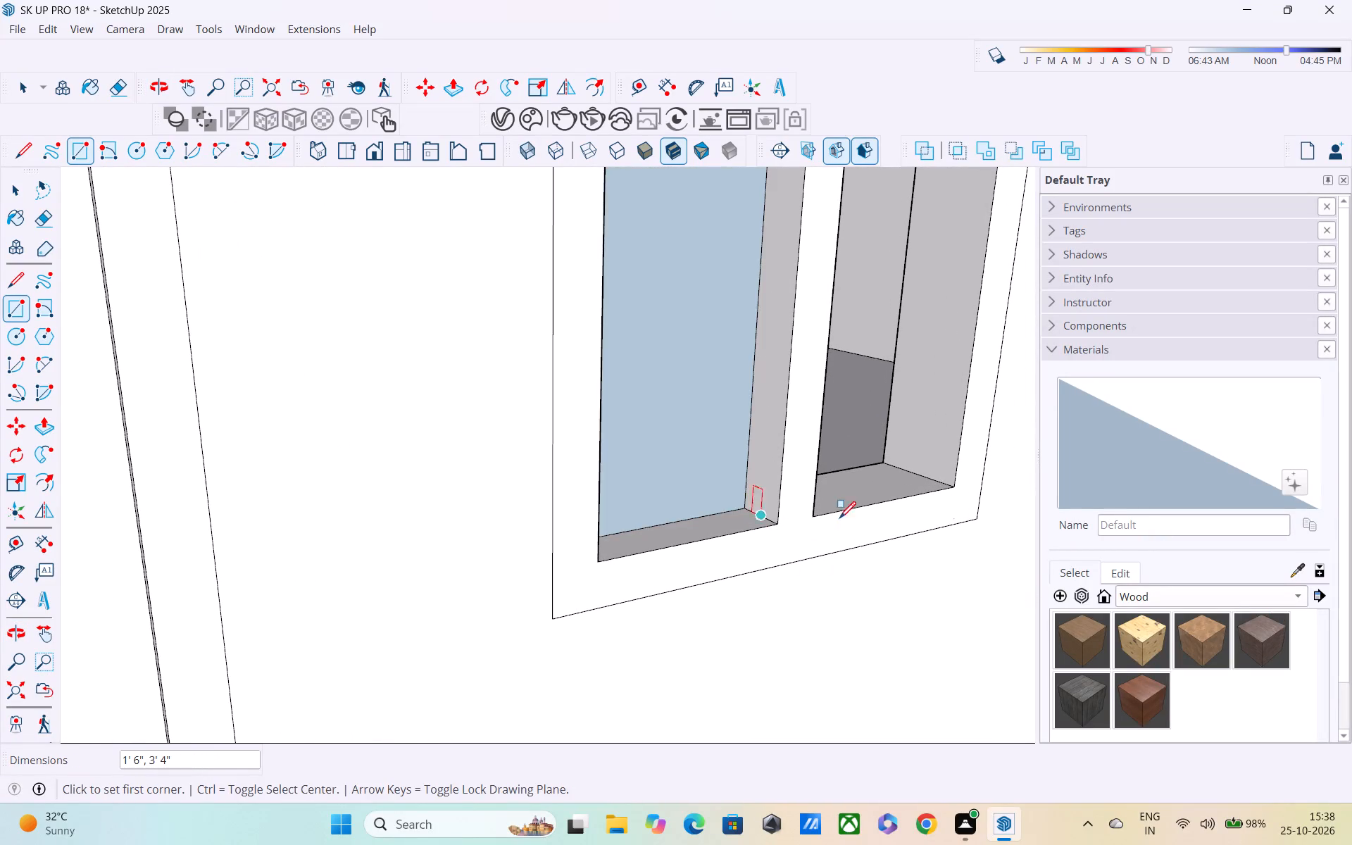
Draw a matching mid-depth rectangle filling that window's other half, from the mullion's base to the opposite head corner.
middle_click_drag(979, 520, 536, 513)
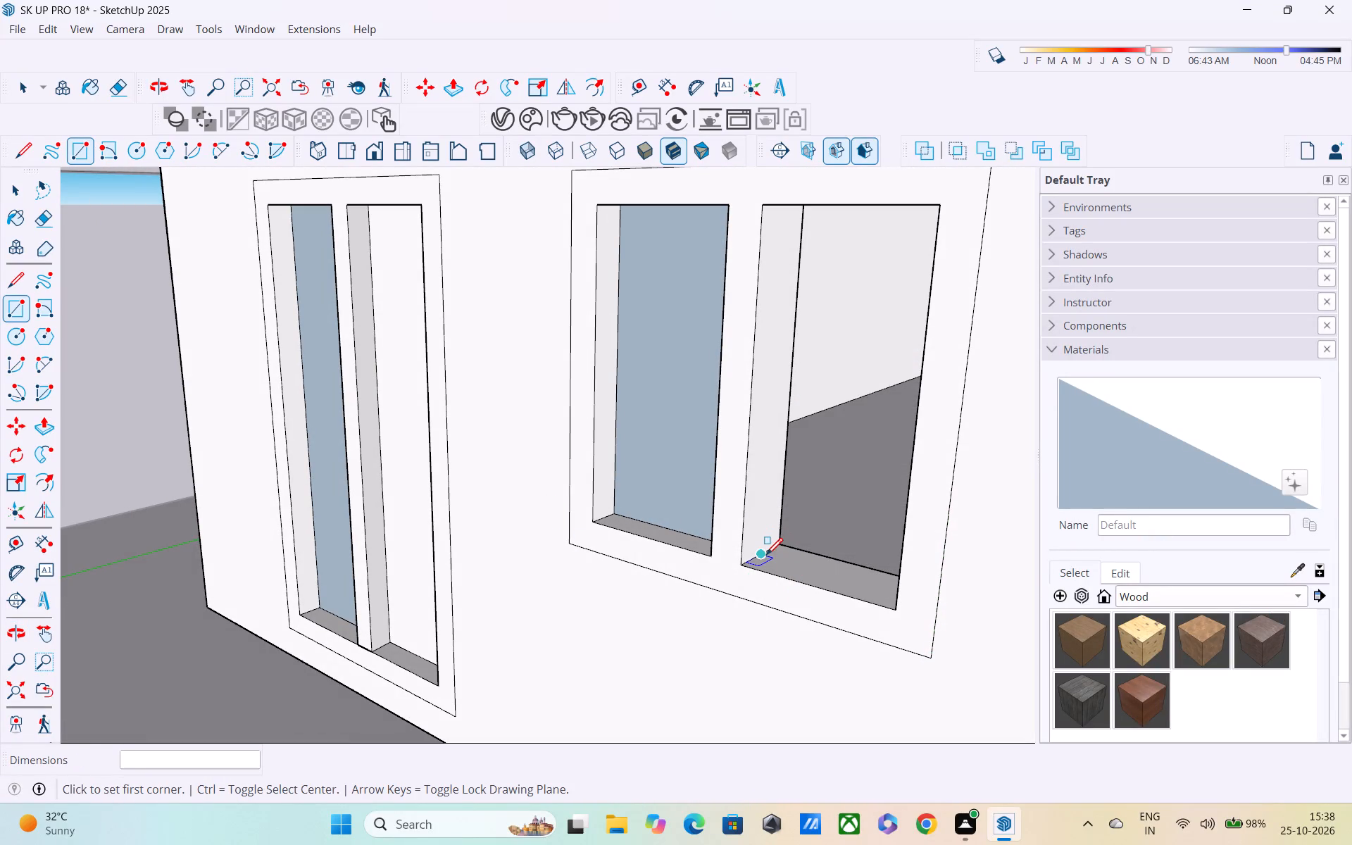
left_click(766, 556)
middle_click_drag(781, 341, 618, 245)
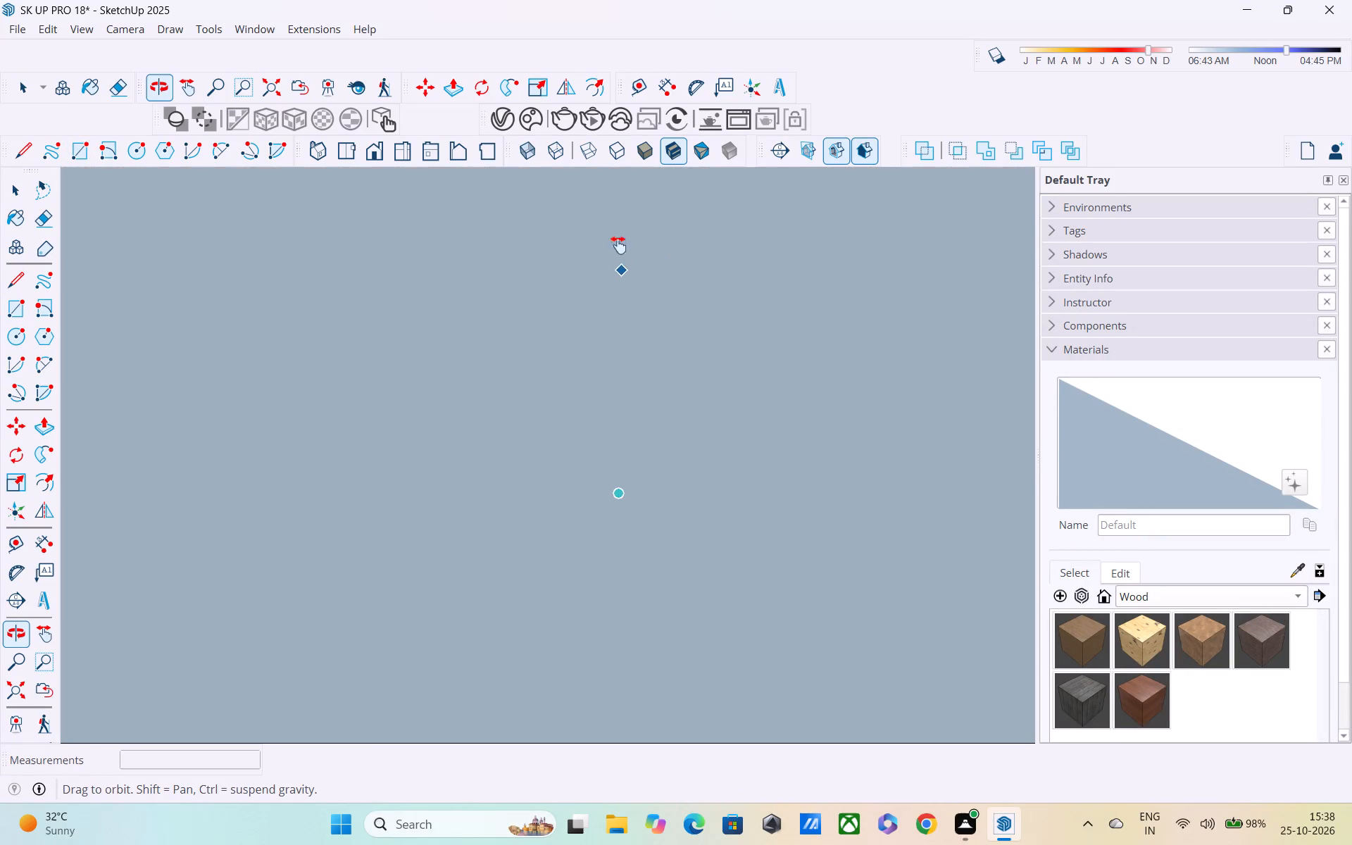
middle_click_drag(618, 245, 711, 377)
middle_click_drag(881, 541, 1165, 532)
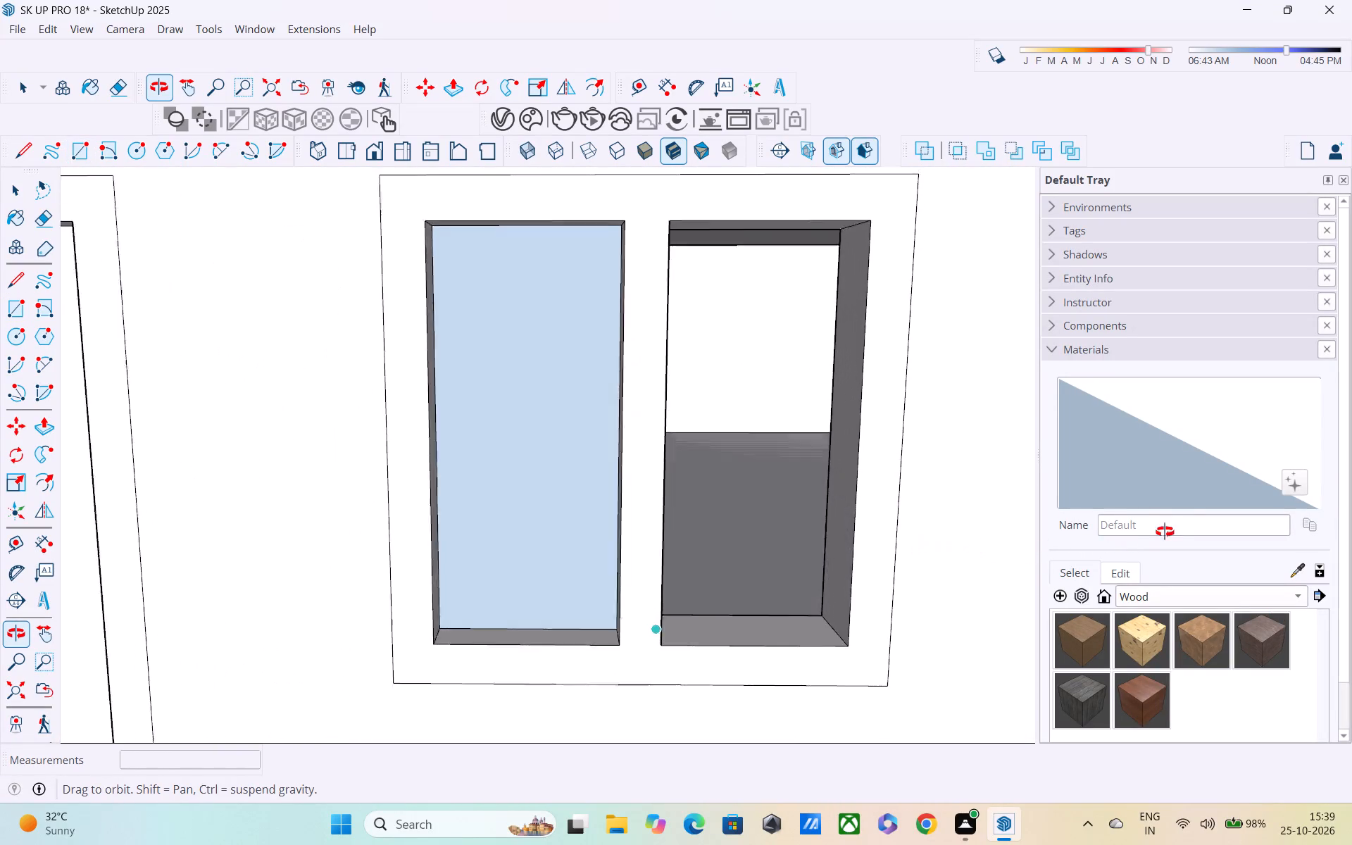
middle_click_drag(1165, 532, 1179, 511)
middle_click_drag(813, 259, 775, 256)
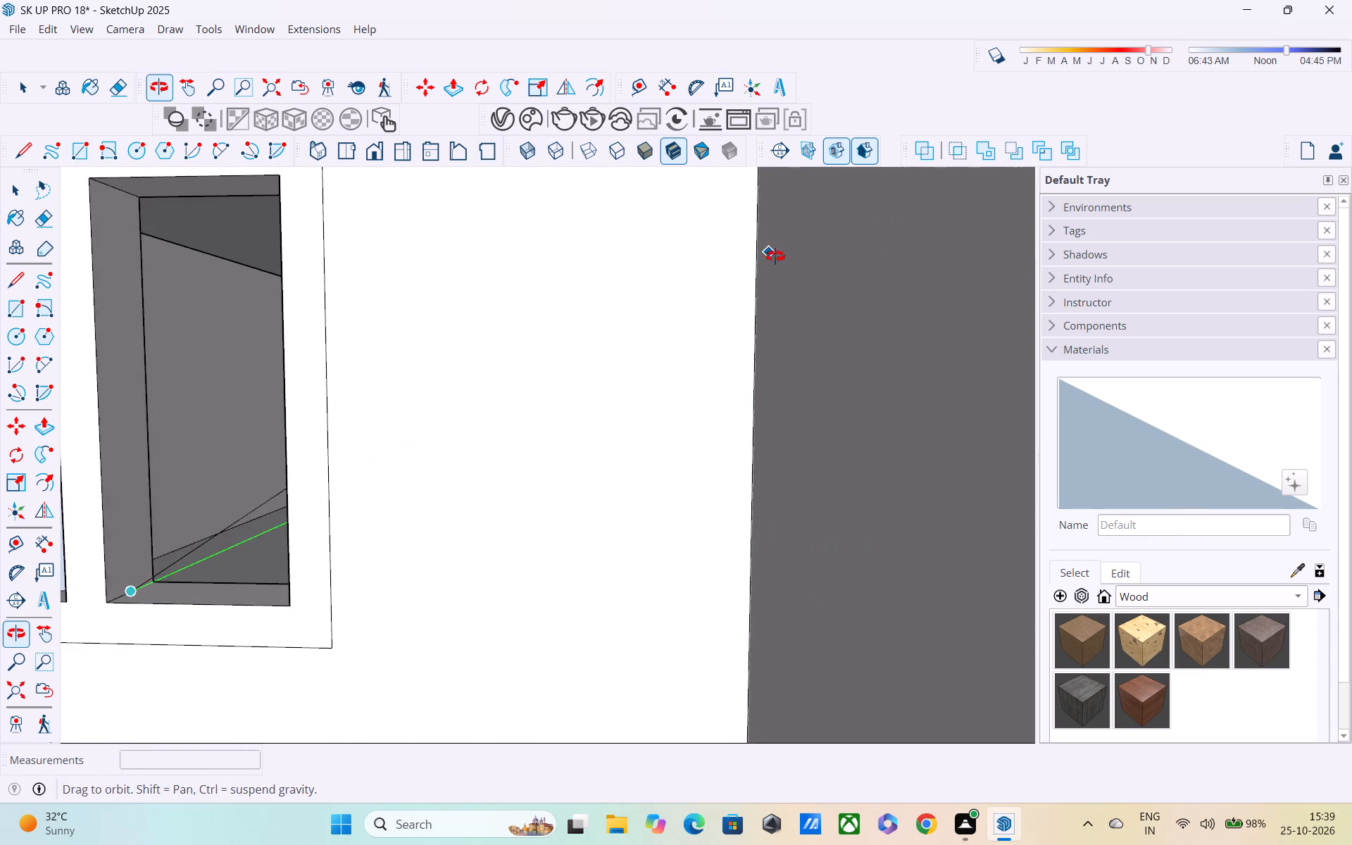
middle_click_drag(775, 256, 806, 258)
middle_click_drag(767, 304, 903, 280)
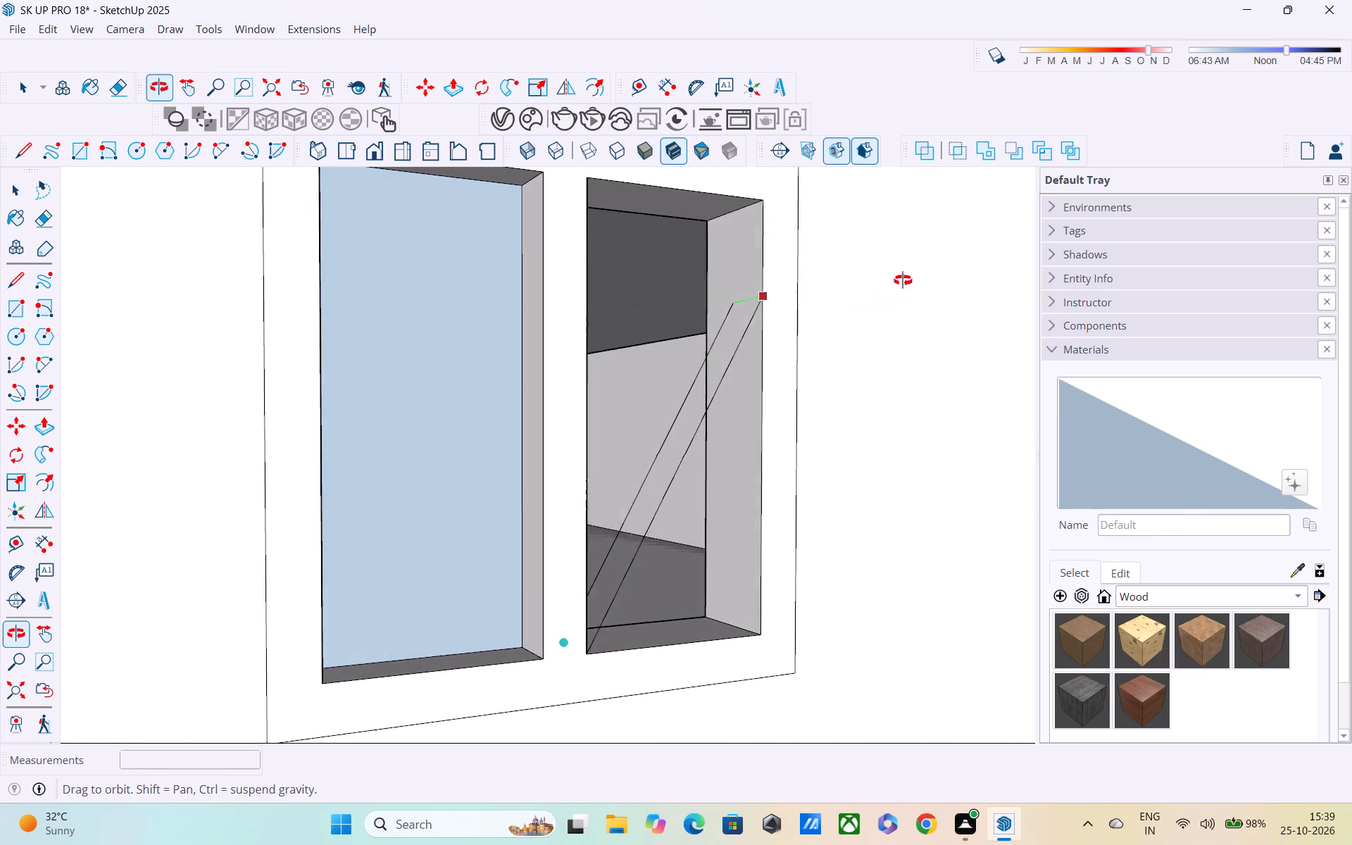
middle_click_drag(903, 280, 891, 277)
left_click(732, 218)
On the window behind the balcony's horizontal rails, draw a mid-depth rectangle, about 1' 6" by 3' 4", filling the half farther from the balcony's end wall.
middle_click_drag(737, 275, 659, 359)
scroll(736, 276, "down", 1)
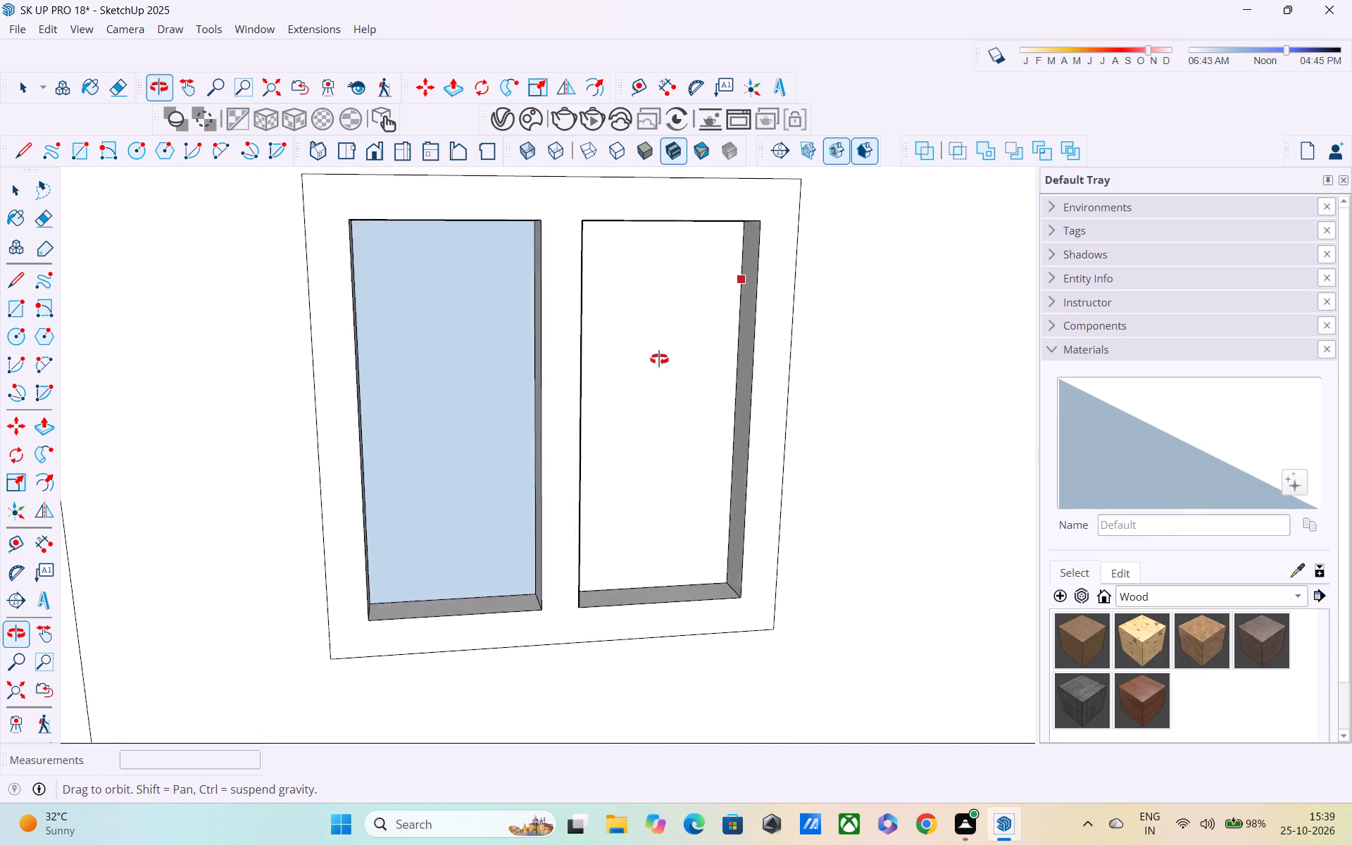
middle_click_drag(659, 359, 570, 357)
scroll(561, 357, "down", 5)
middle_click_drag(607, 413, 471, 251)
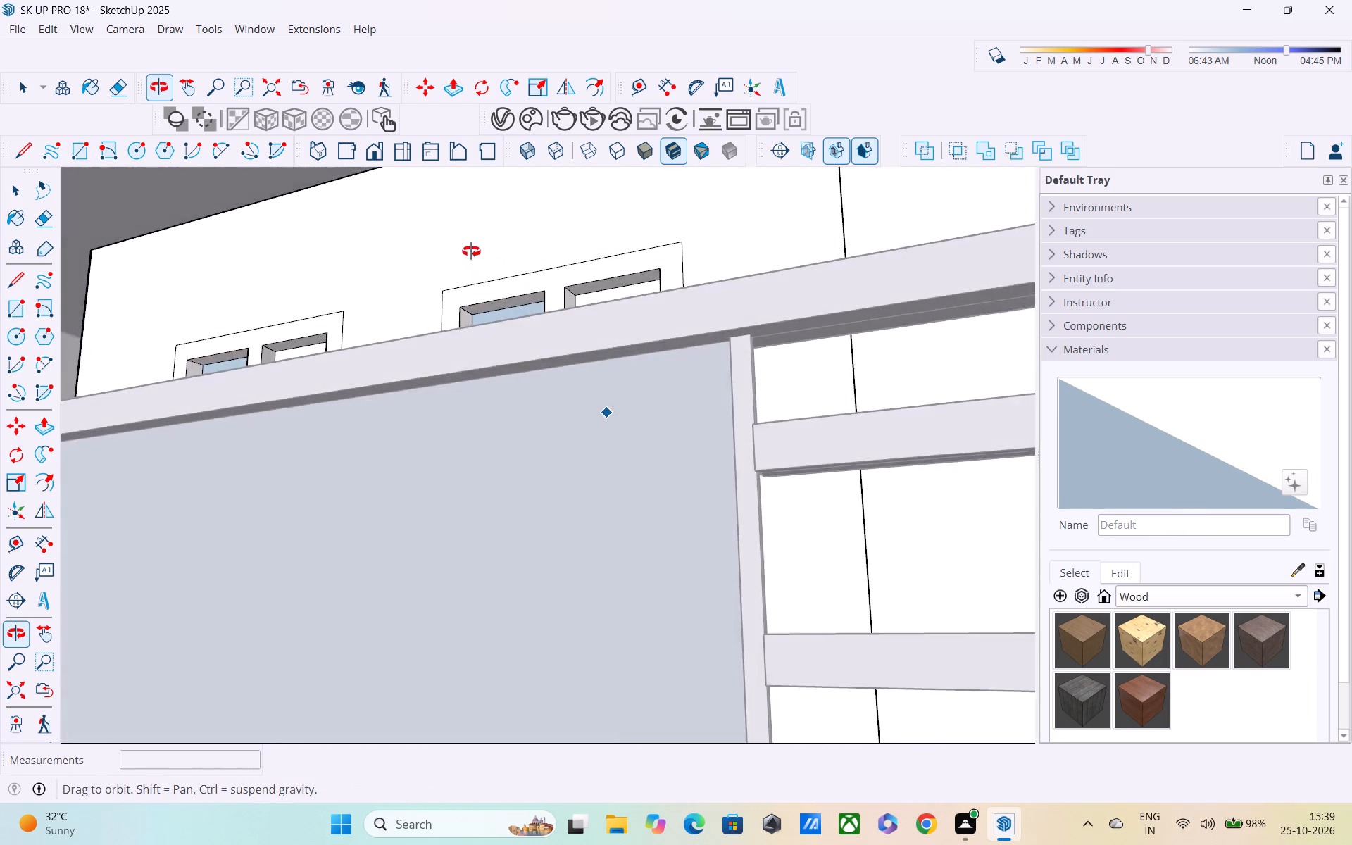
middle_click_drag(471, 251, 483, 456)
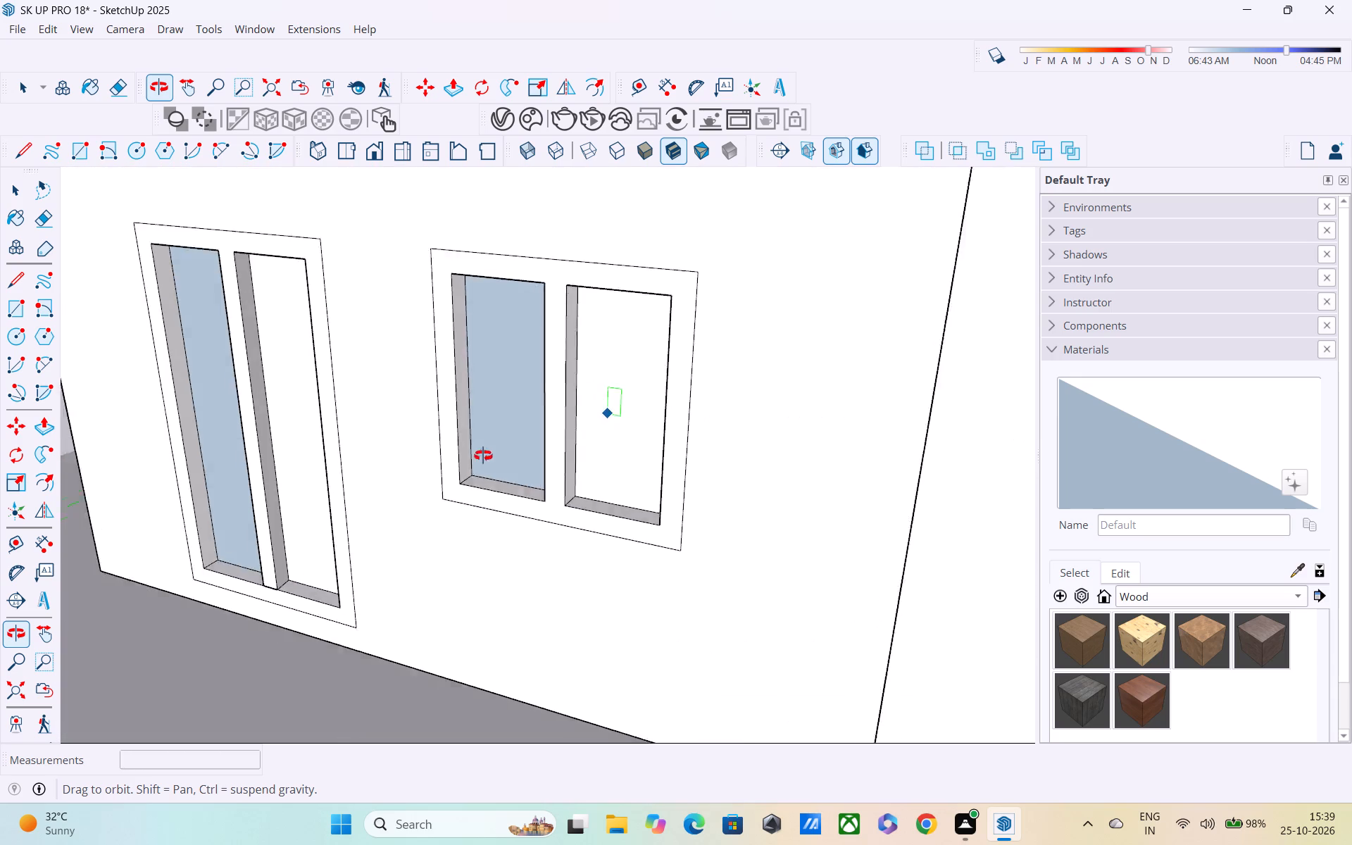
middle_click_drag(483, 456, 492, 437)
scroll(498, 426, "down", 5)
scroll(538, 499, "down", 3)
middle_click_drag(561, 540, 468, 423)
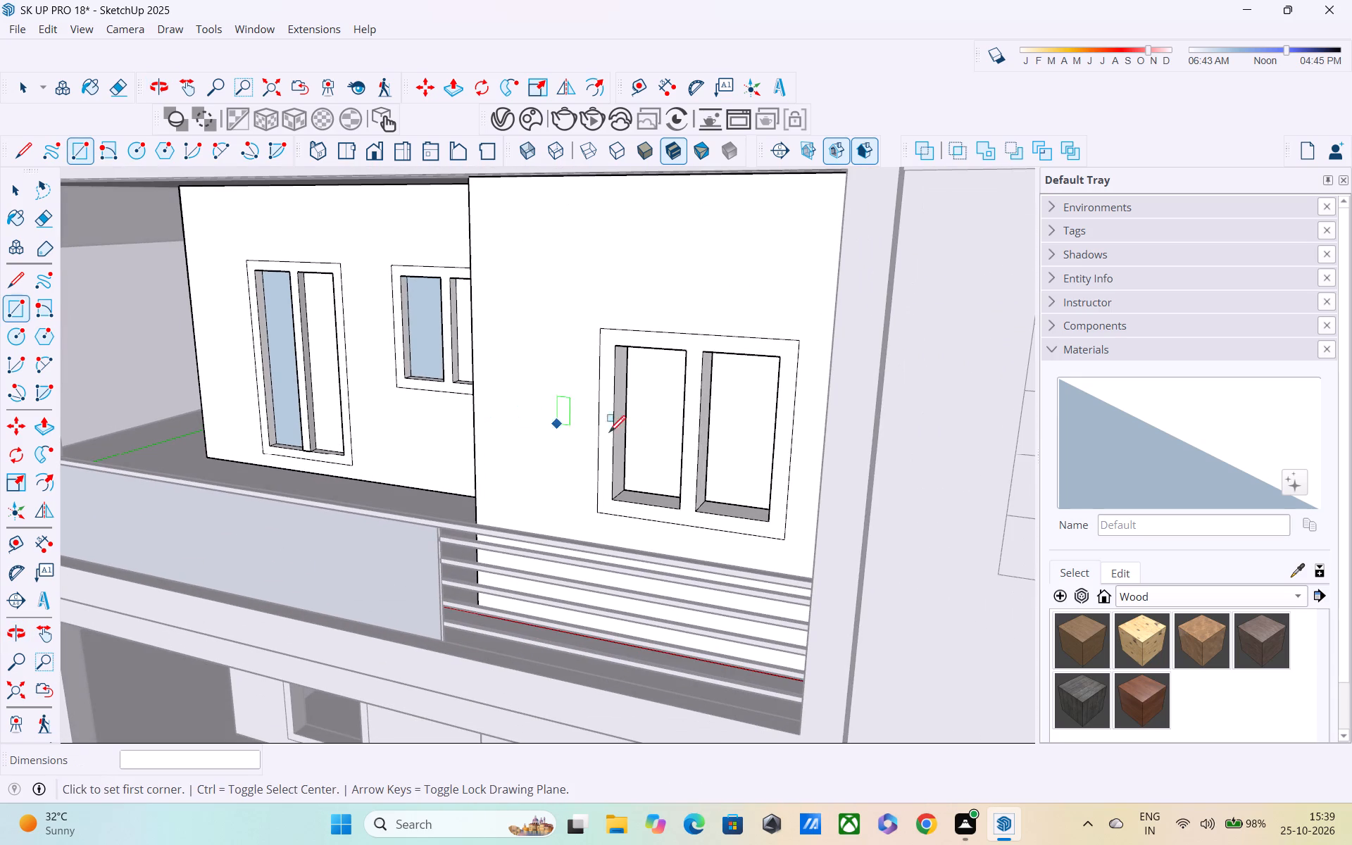
middle_click_drag(677, 465, 599, 422)
scroll(630, 479, "up", 4)
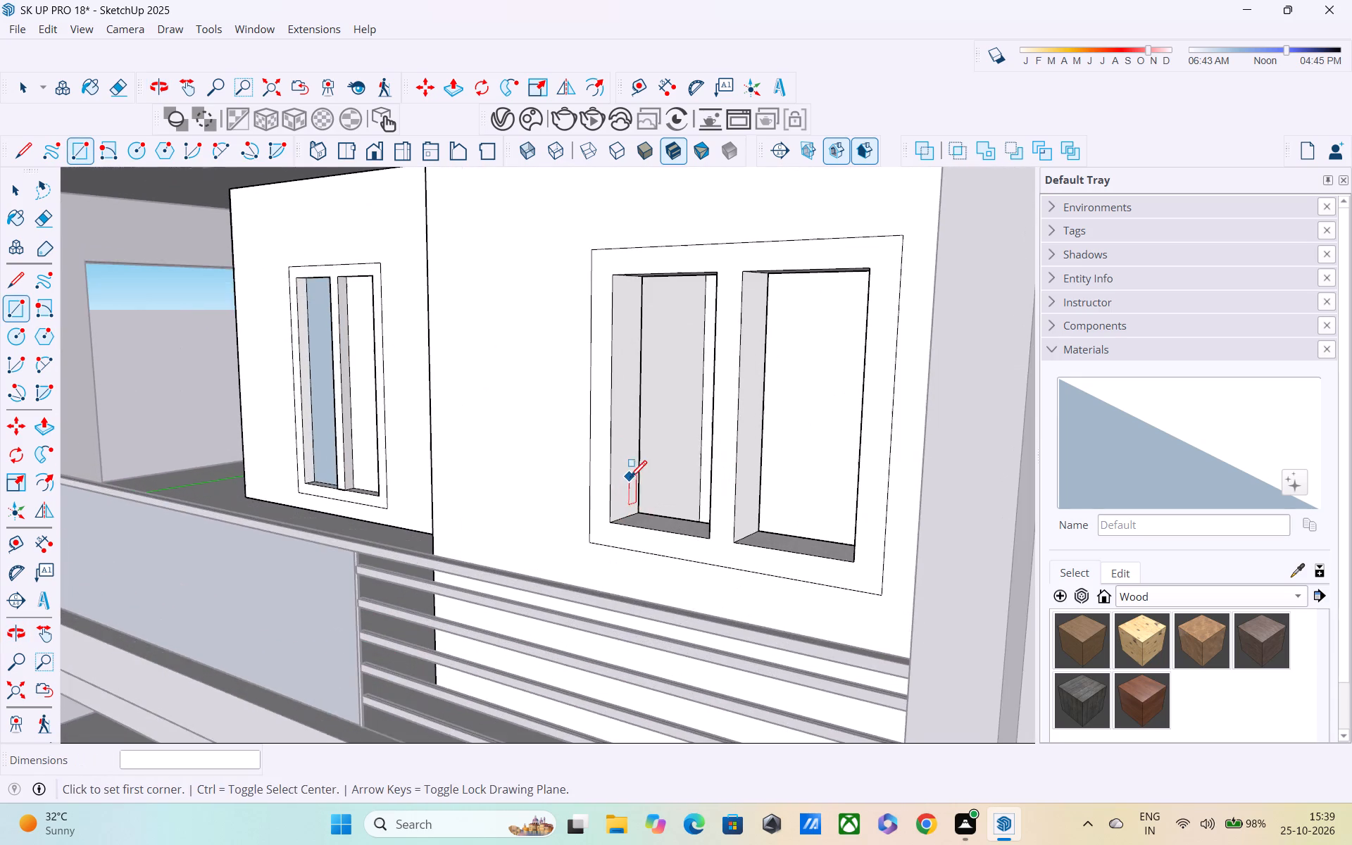
middle_click_drag(650, 514, 649, 561)
scroll(653, 505, "up", 5)
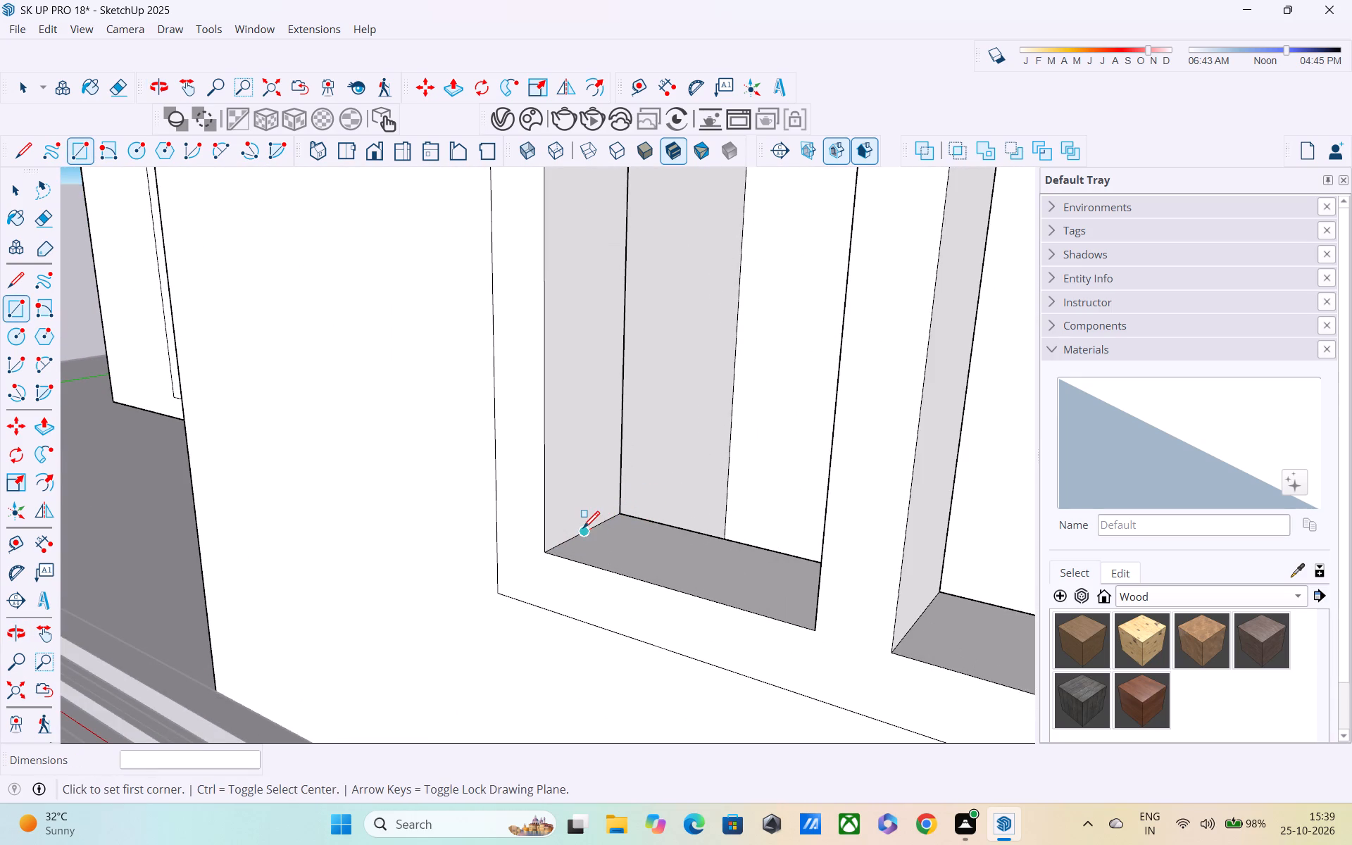
left_click(583, 530)
middle_click_drag(758, 546, 624, 550)
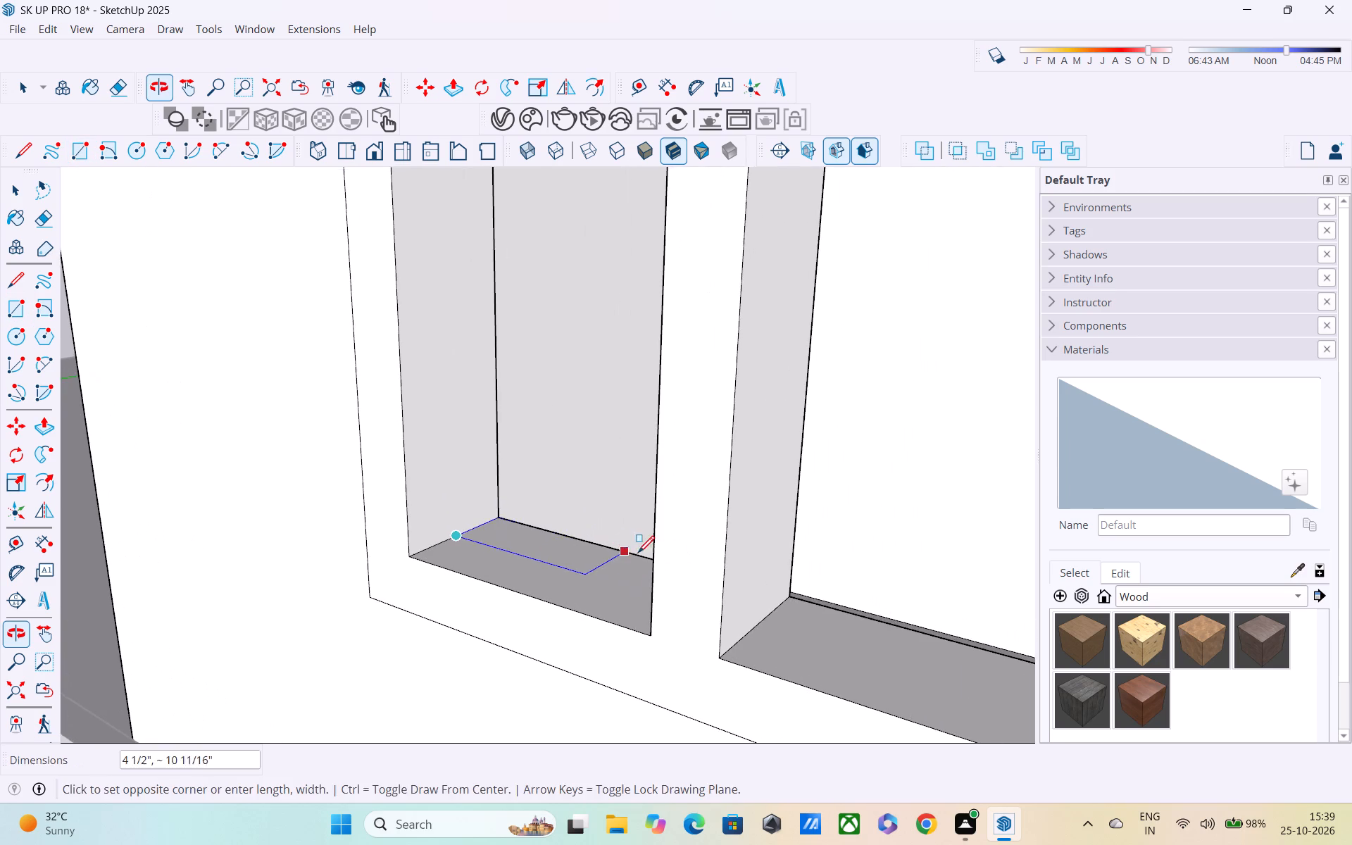
middle_click_drag(667, 572, 963, 653)
middle_click_drag(831, 464, 836, 437)
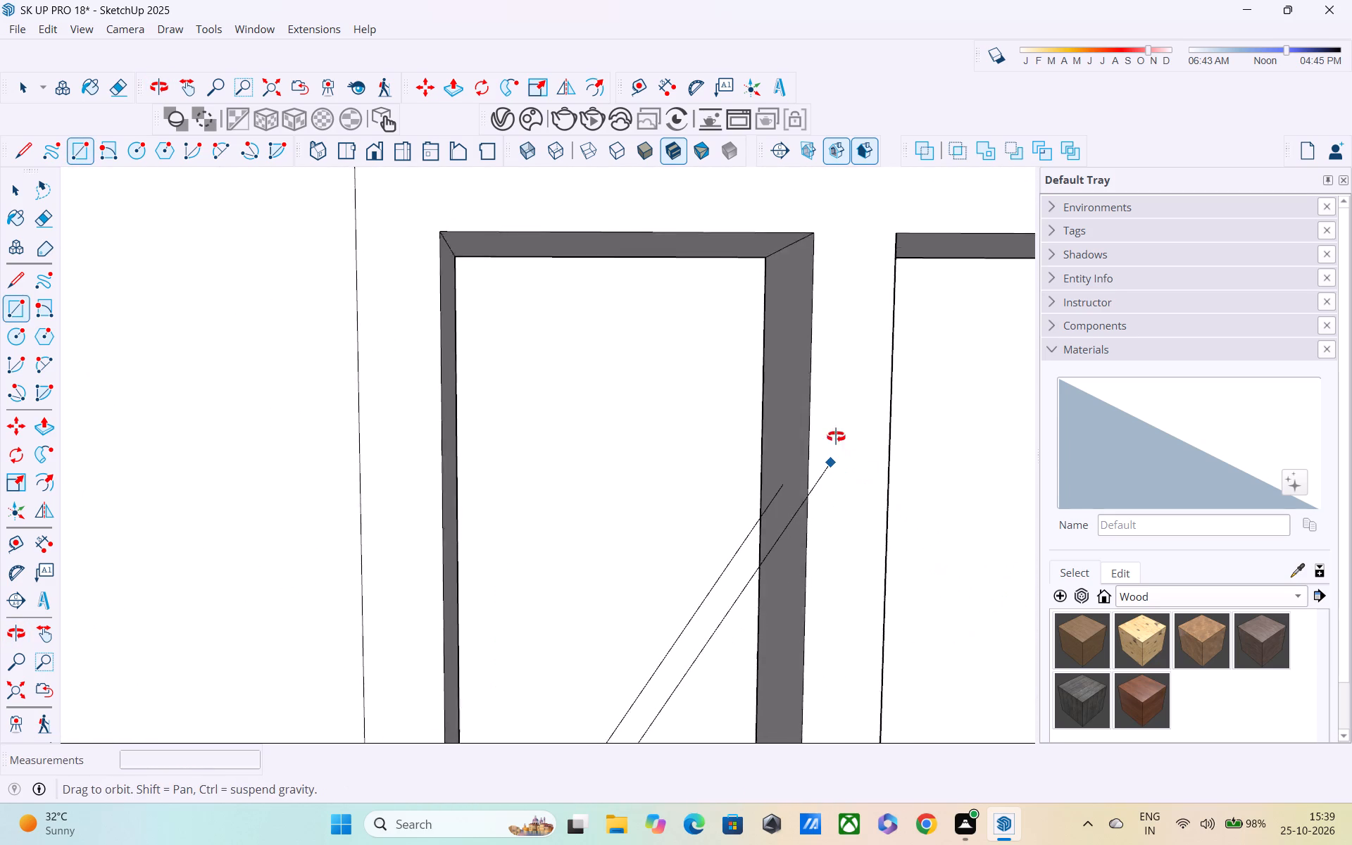
middle_click_drag(836, 437, 896, 336)
left_click(762, 292)
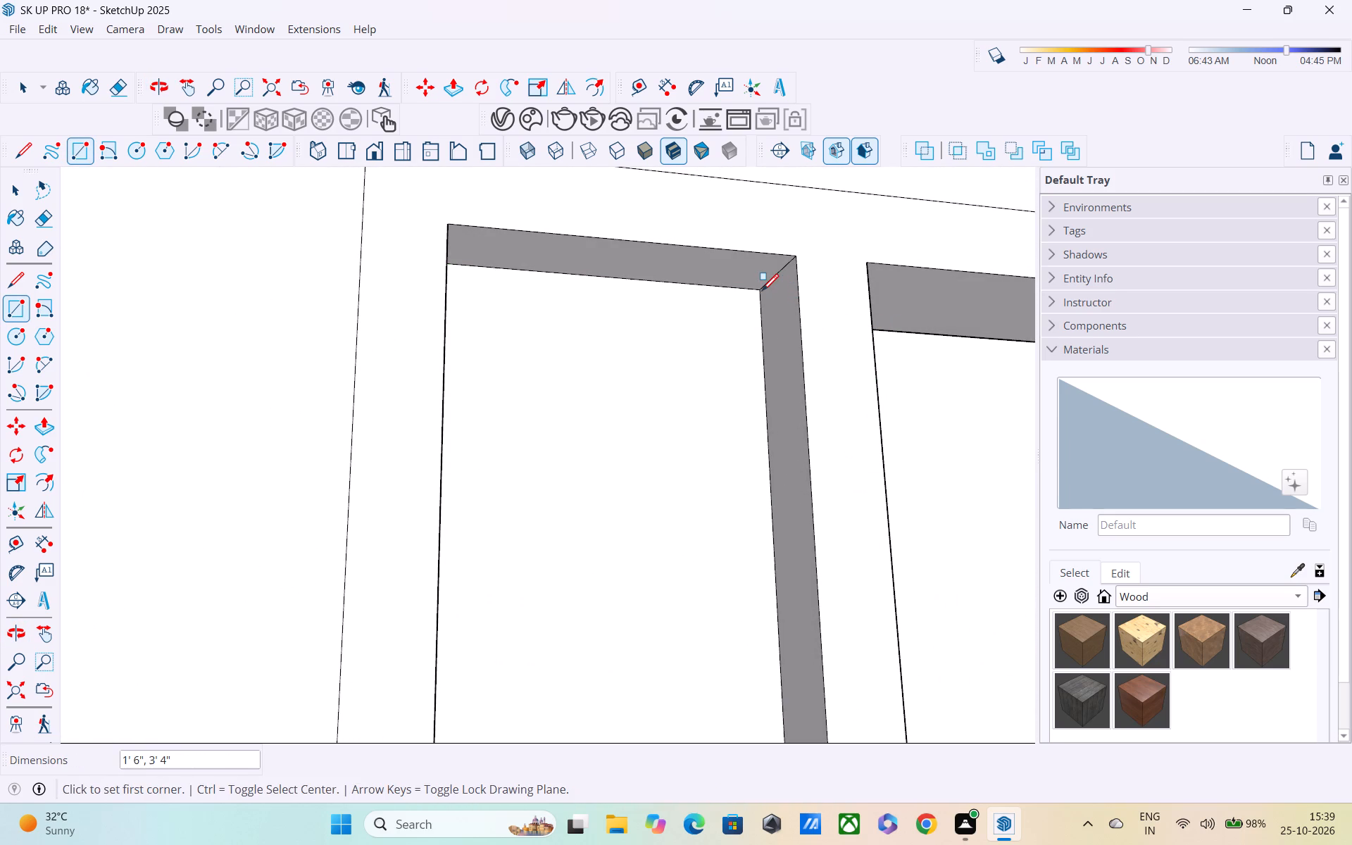
Draw a mid-depth rectangle filling the railing-side window's other half, from the mullion's base to the opposite head corner.
middle_click_drag(791, 415, 588, 353)
scroll(623, 344, "down", 4)
middle_click_drag(751, 426, 641, 431)
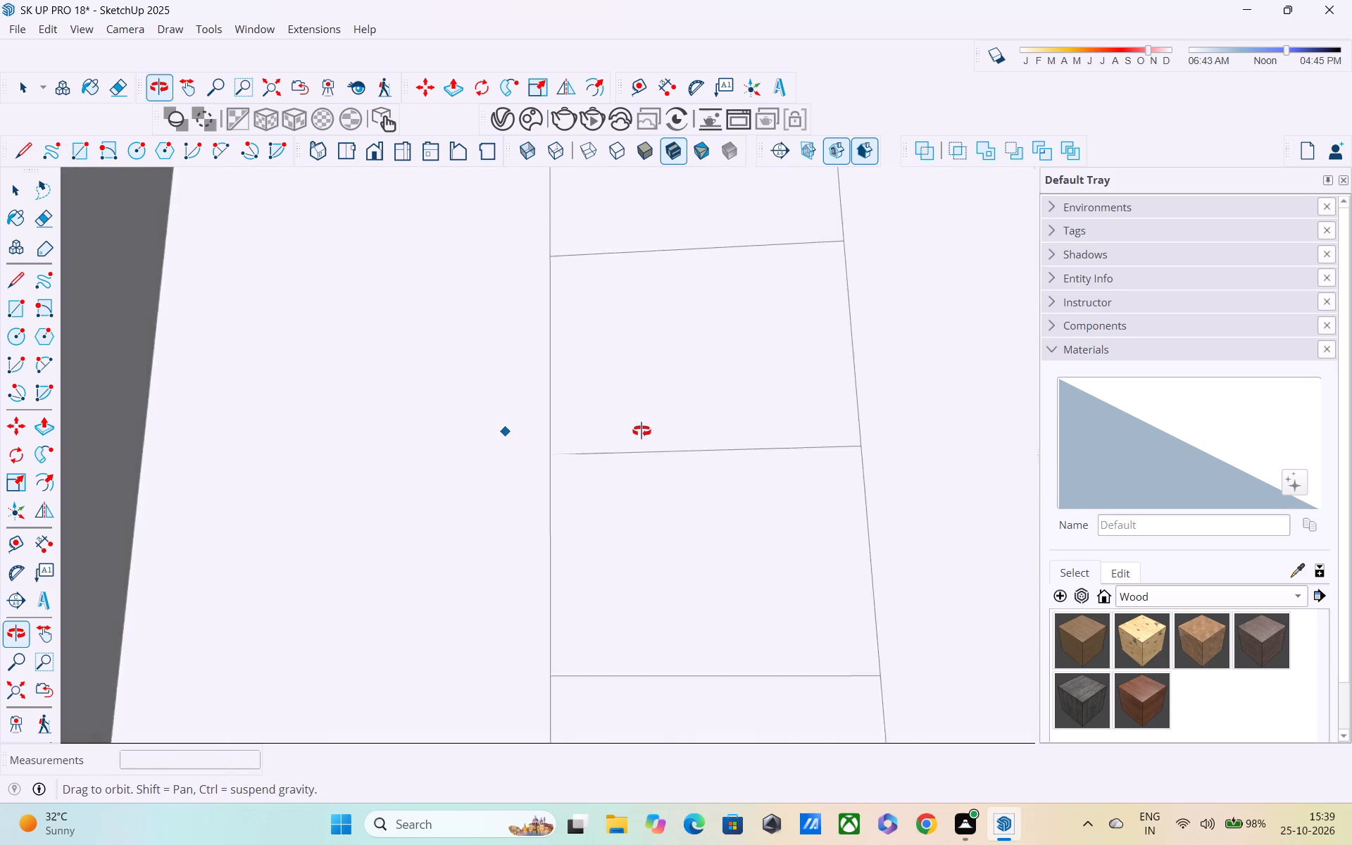
middle_click_drag(641, 431, 1351, 353)
scroll(1351, 353, "up", 1)
scroll(883, 392, "down", 3)
middle_click_drag(727, 508, 716, 351)
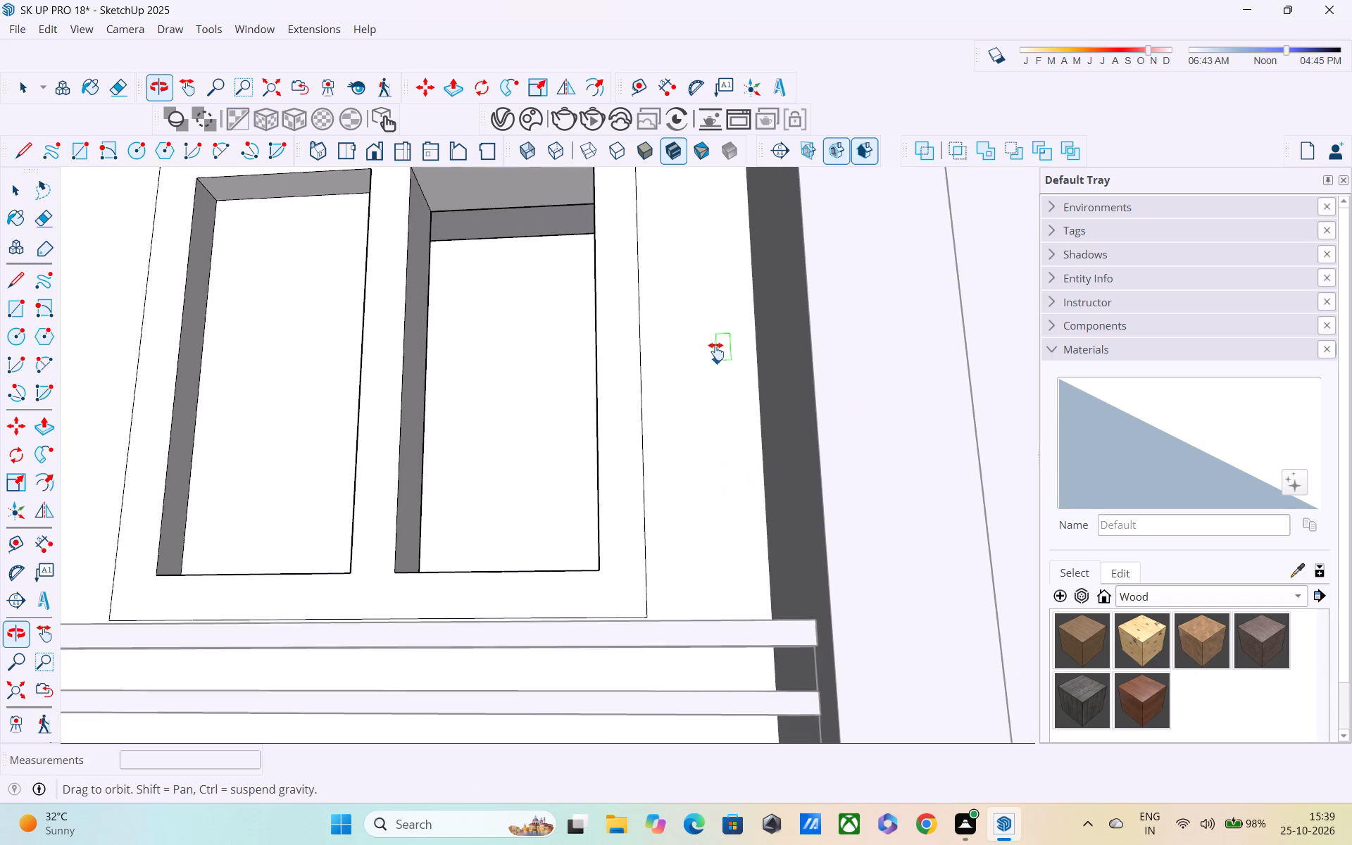
middle_click_drag(716, 351, 720, 340)
middle_click_drag(561, 472, 724, 811)
middle_click_drag(665, 614, 659, 611)
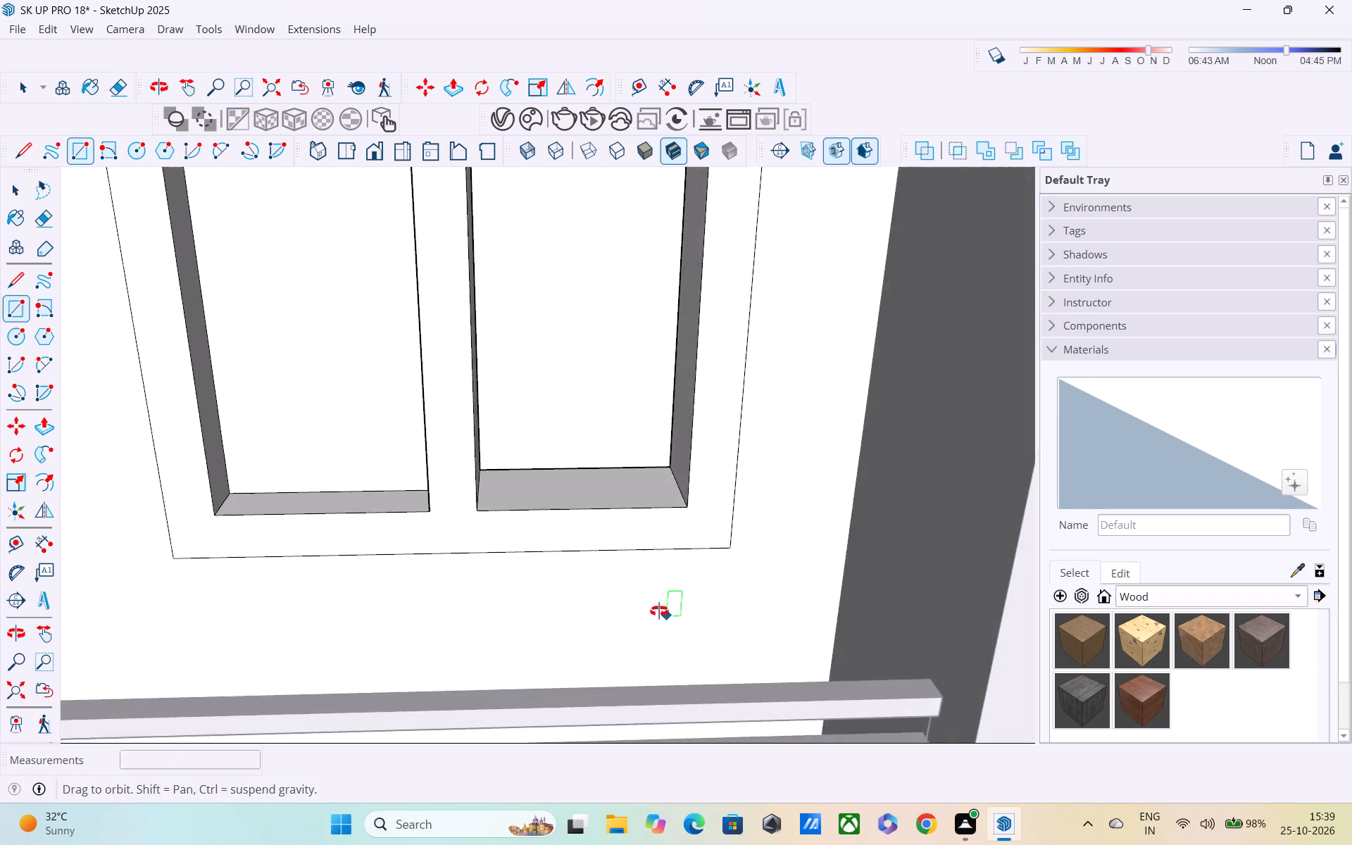
middle_click_drag(659, 611, 489, 597)
scroll(605, 474, "up", 3)
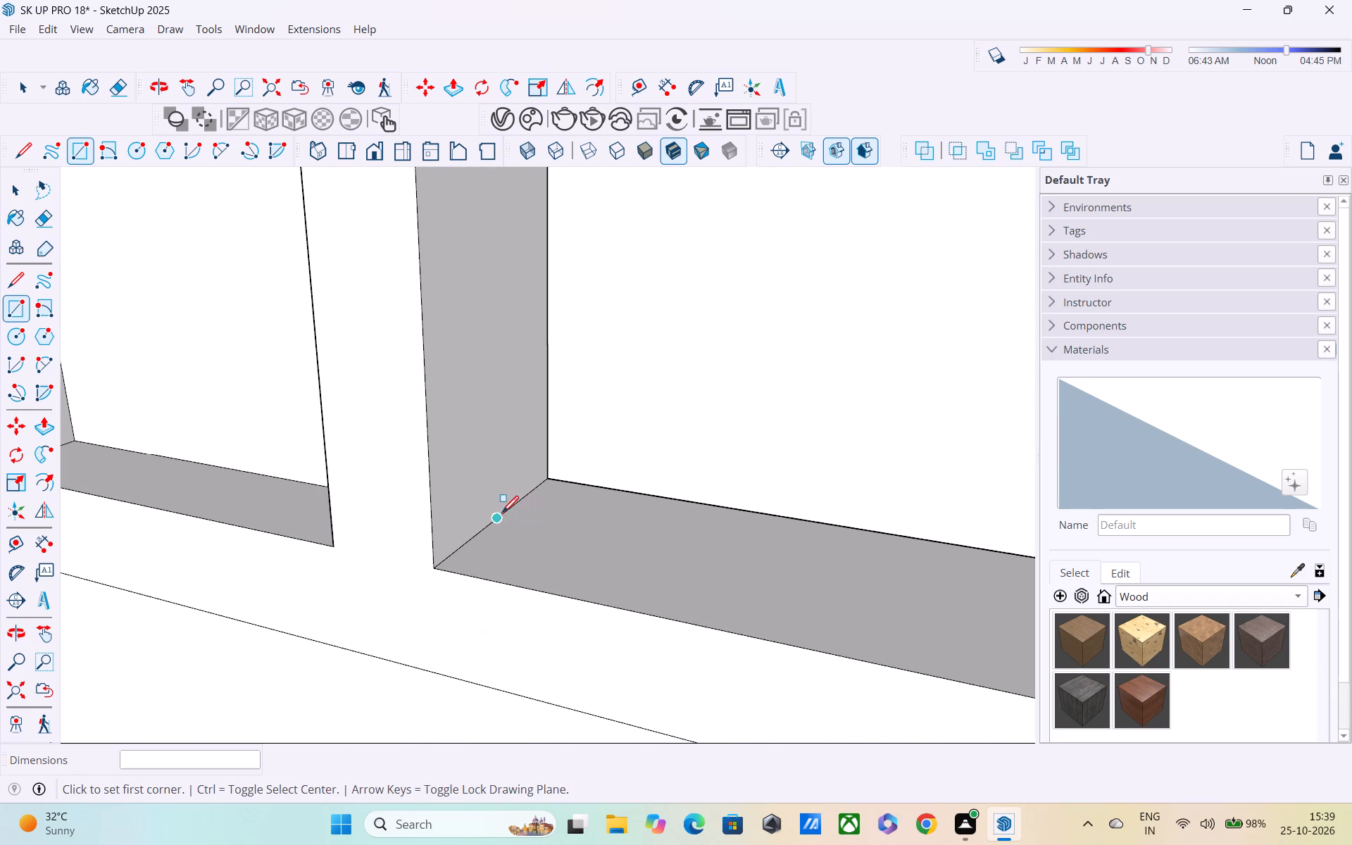
left_click(497, 520)
scroll(694, 575, "down", 1)
middle_click_drag(694, 577, 506, 506, "shift")
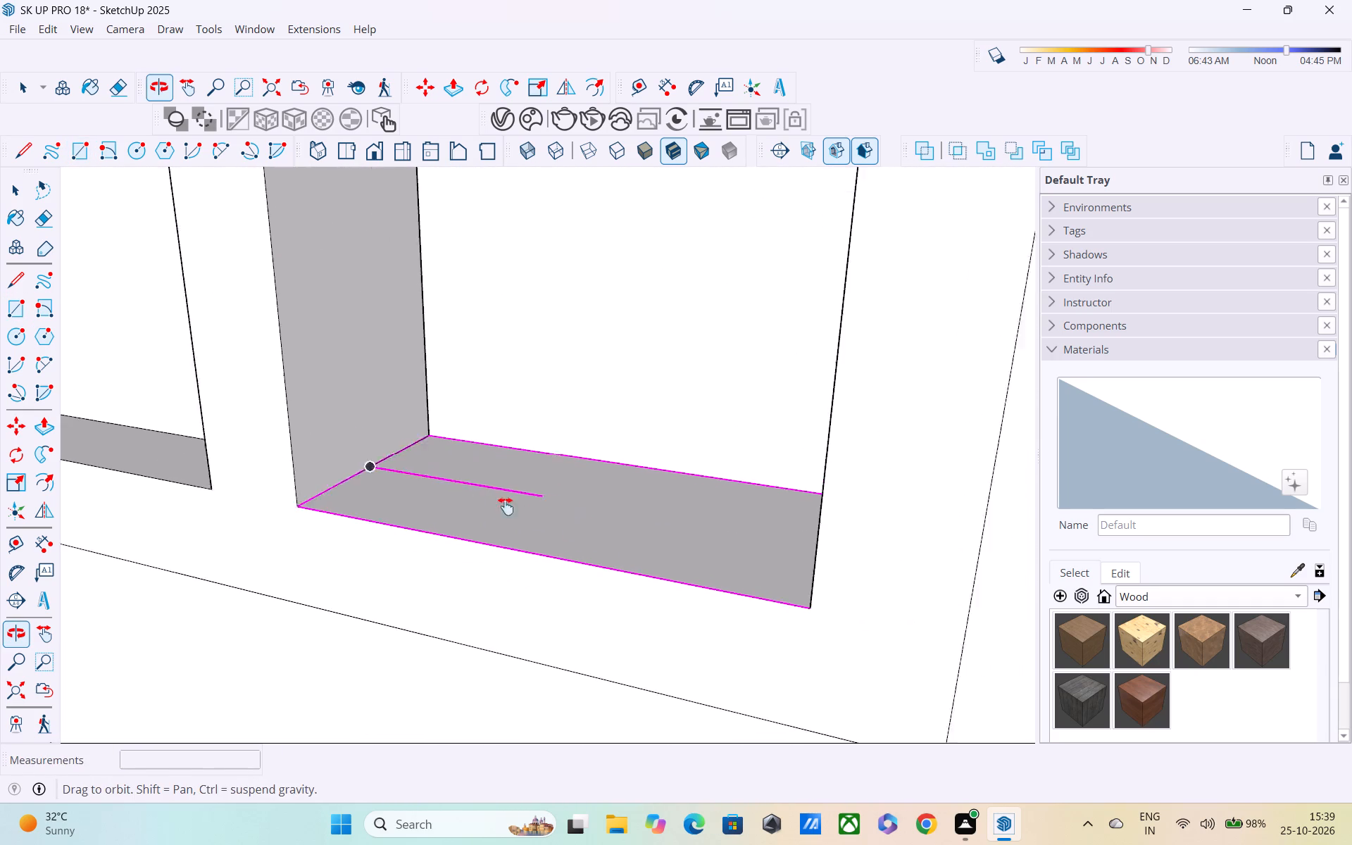
middle_click_drag(506, 506, 468, 500, "shift")
scroll(515, 496, "down", 5)
middle_click_drag(623, 516, 768, 633)
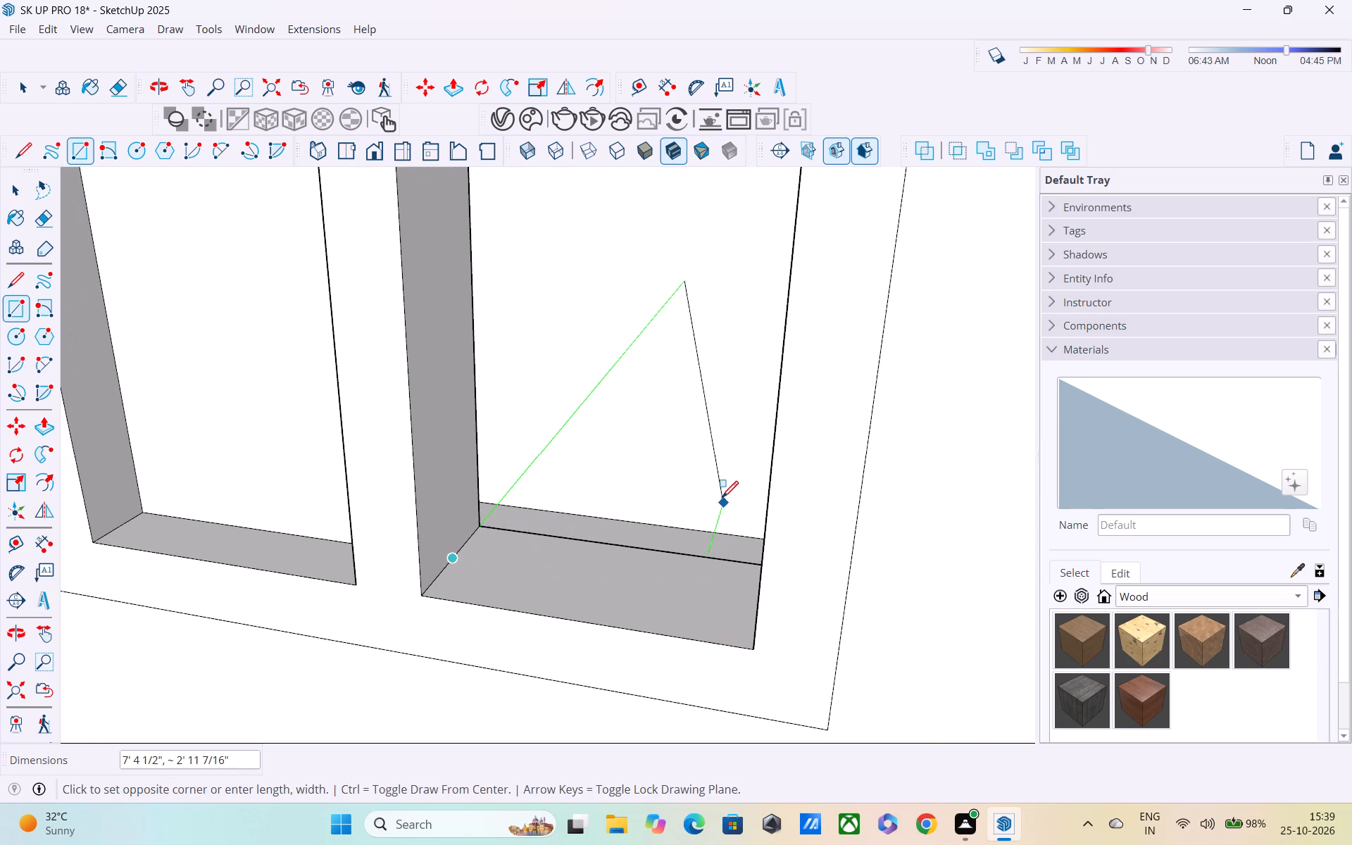
scroll(722, 499, "down", 1)
middle_click_drag(729, 520, 570, 475)
scroll(572, 461, "down", 3)
middle_click_drag(528, 484, 1215, 490)
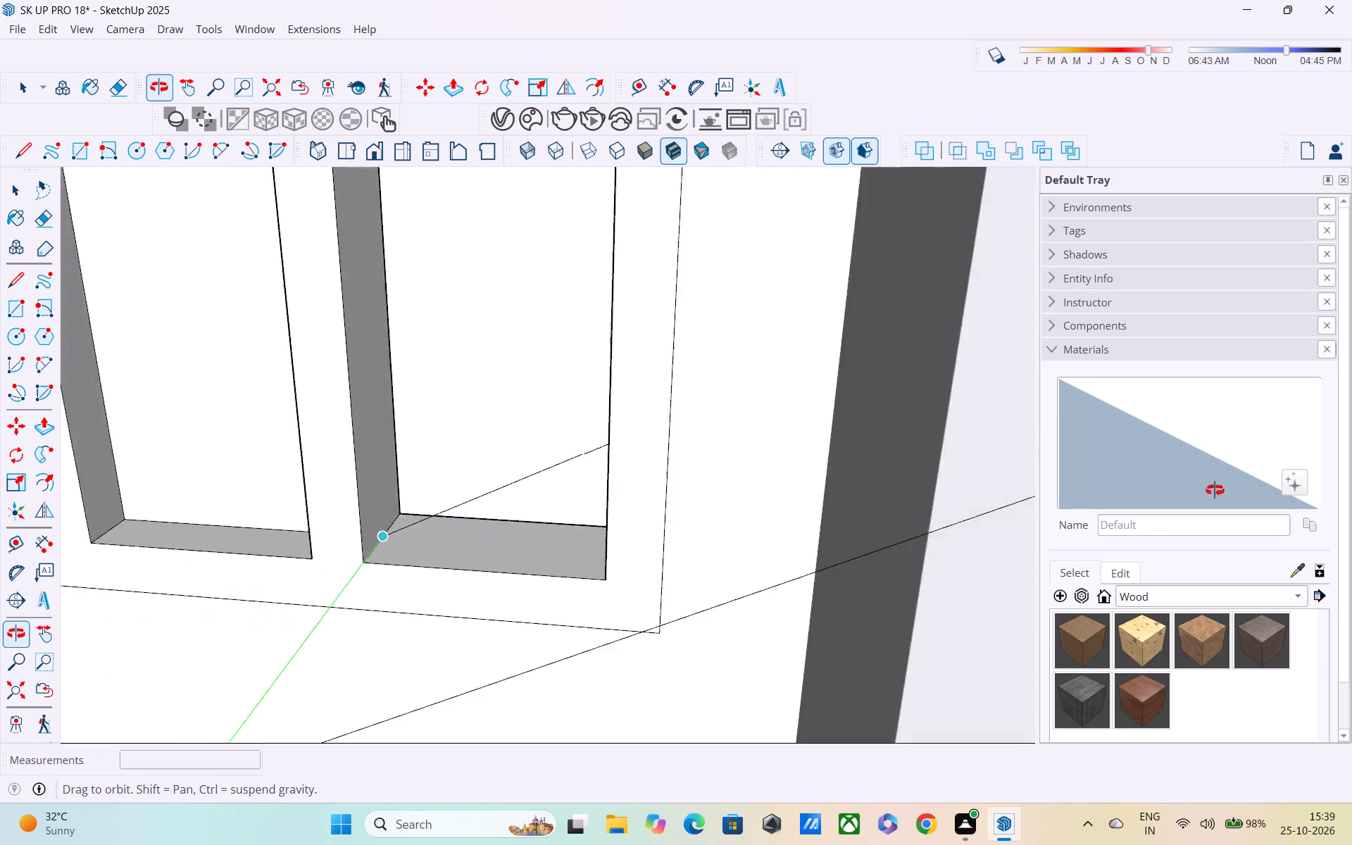
middle_click_drag(1215, 490, 1351, 489)
scroll(539, 498, "down", 4)
middle_click_drag(460, 510, 654, 560)
middle_click_drag(652, 426, 673, 641)
middle_click_drag(658, 577, 685, 722)
middle_click_drag(687, 713, 691, 501)
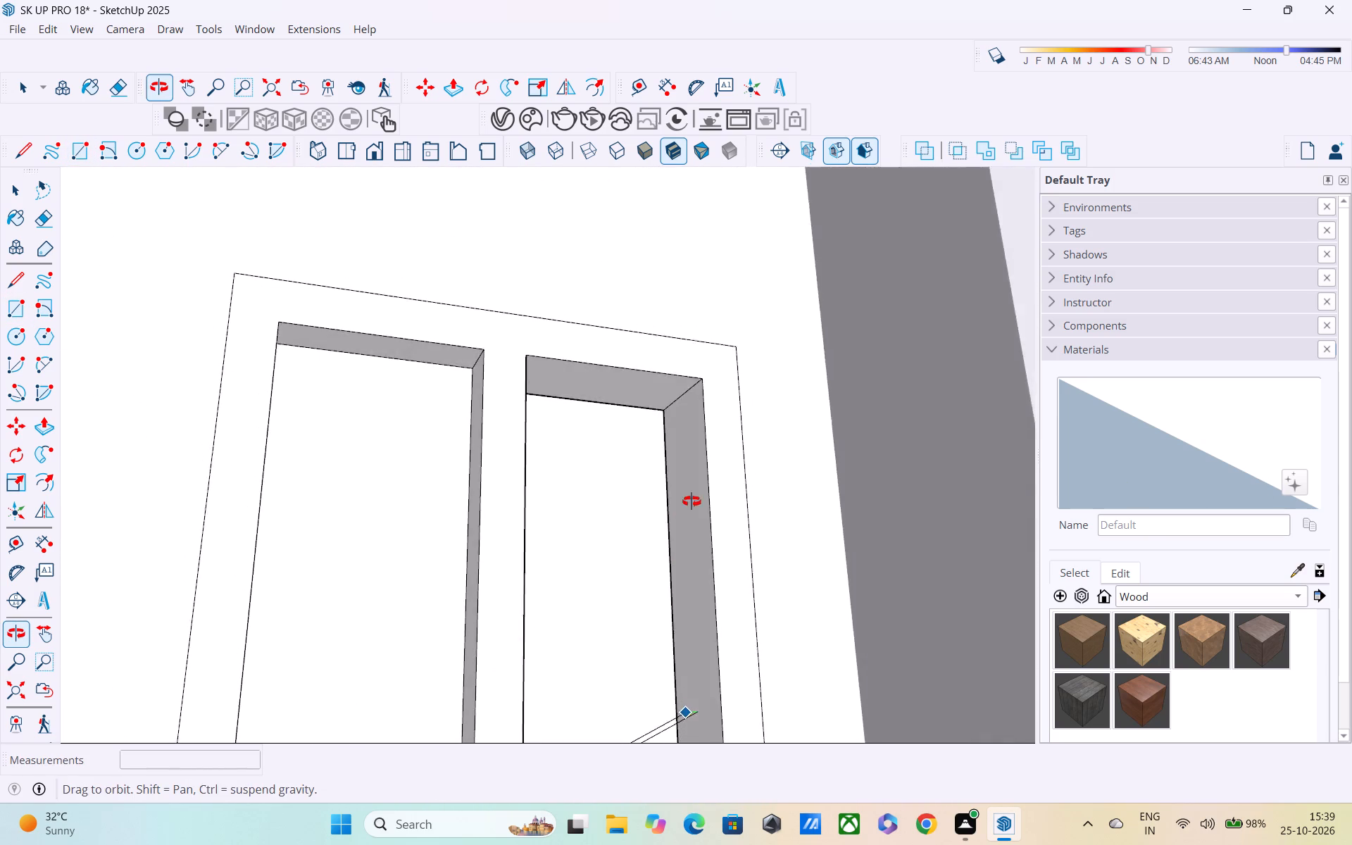
middle_click_drag(691, 501, 697, 447)
left_click(668, 423)
In the ground-floor walls group, Push/Pull the four-pane frame of the tall opening outward 3".
scroll(670, 470, "down", 5)
middle_click_drag(664, 532, 603, 417)
scroll(591, 403, "down", 5)
scroll(589, 466, "down", 5)
middle_click_drag(598, 589, 601, 412)
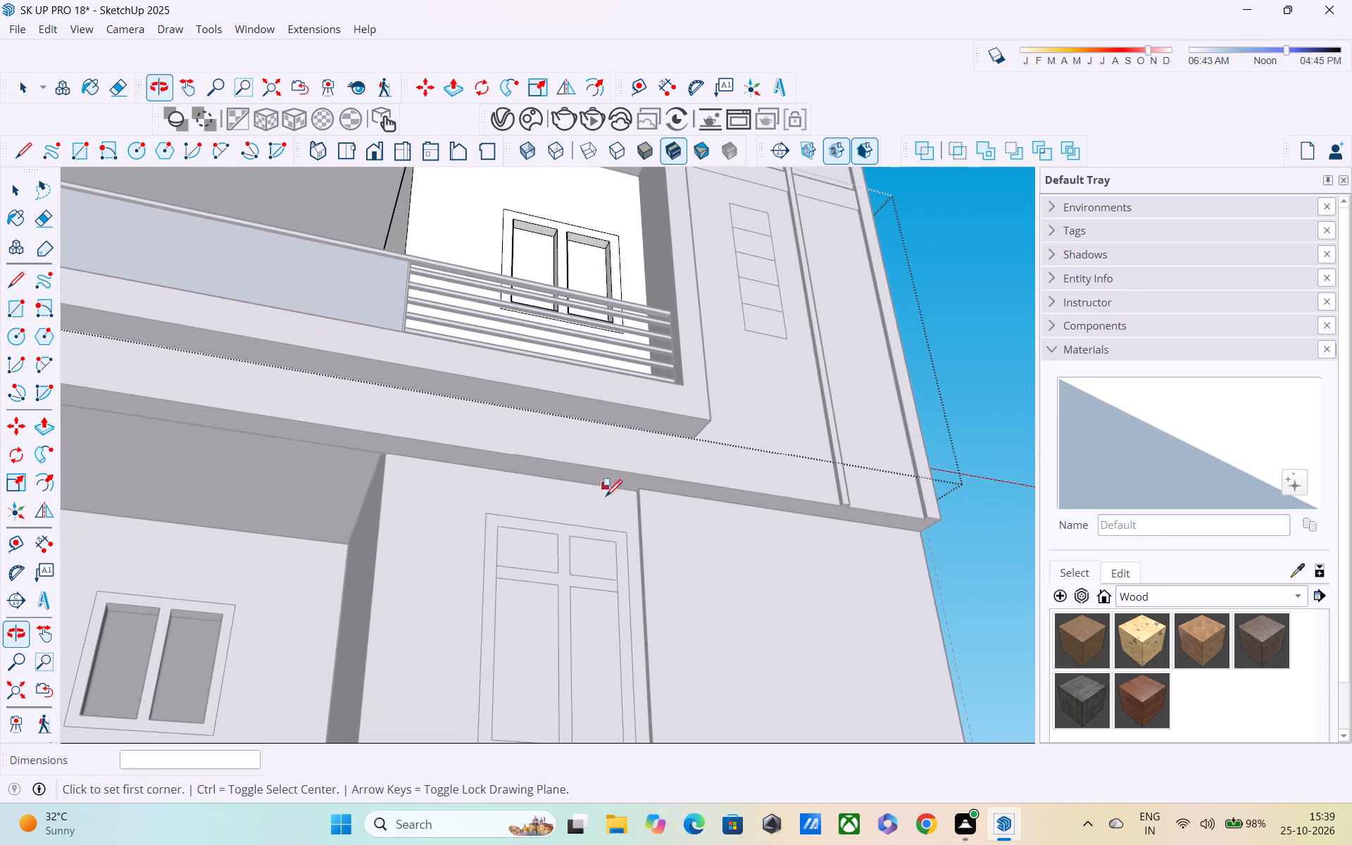
middle_click_drag(606, 518, 505, 535)
scroll(606, 518, "down", 1)
key("space")
scroll(499, 532, "up", 1)
scroll(925, 534, "down", 3)
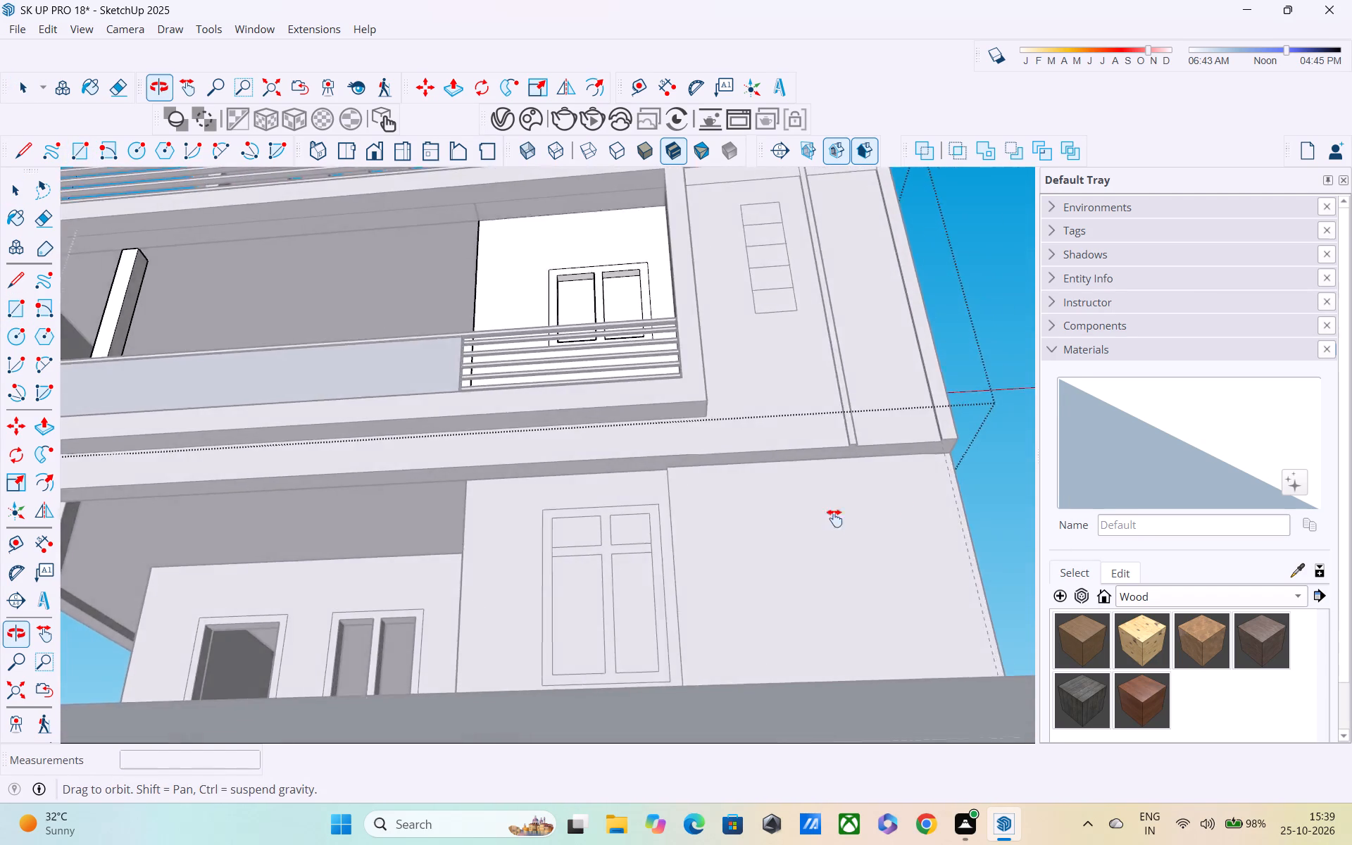
key("space")
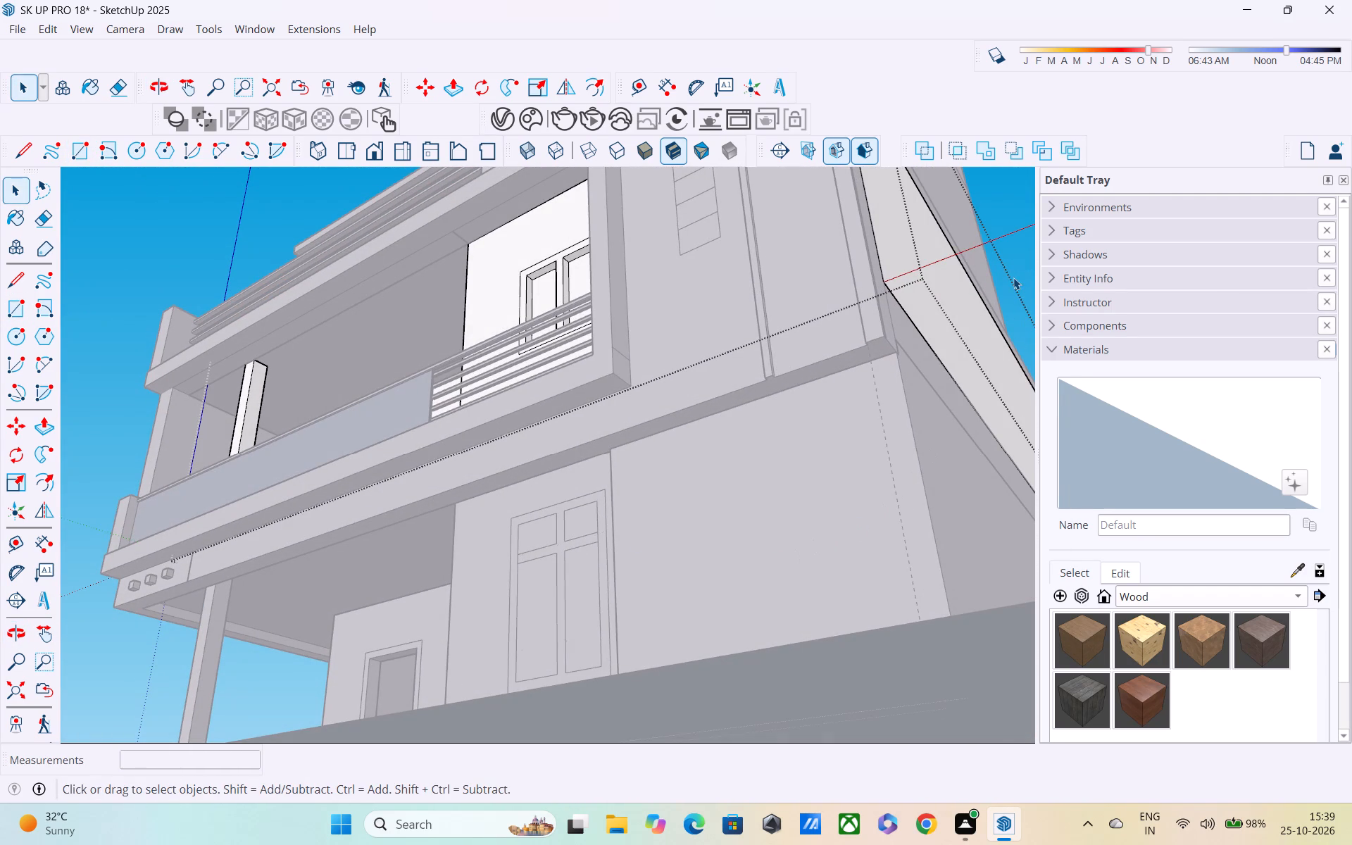
left_click(1013, 277)
middle_click_drag(822, 527, 1008, 671)
scroll(649, 621, "up", 3)
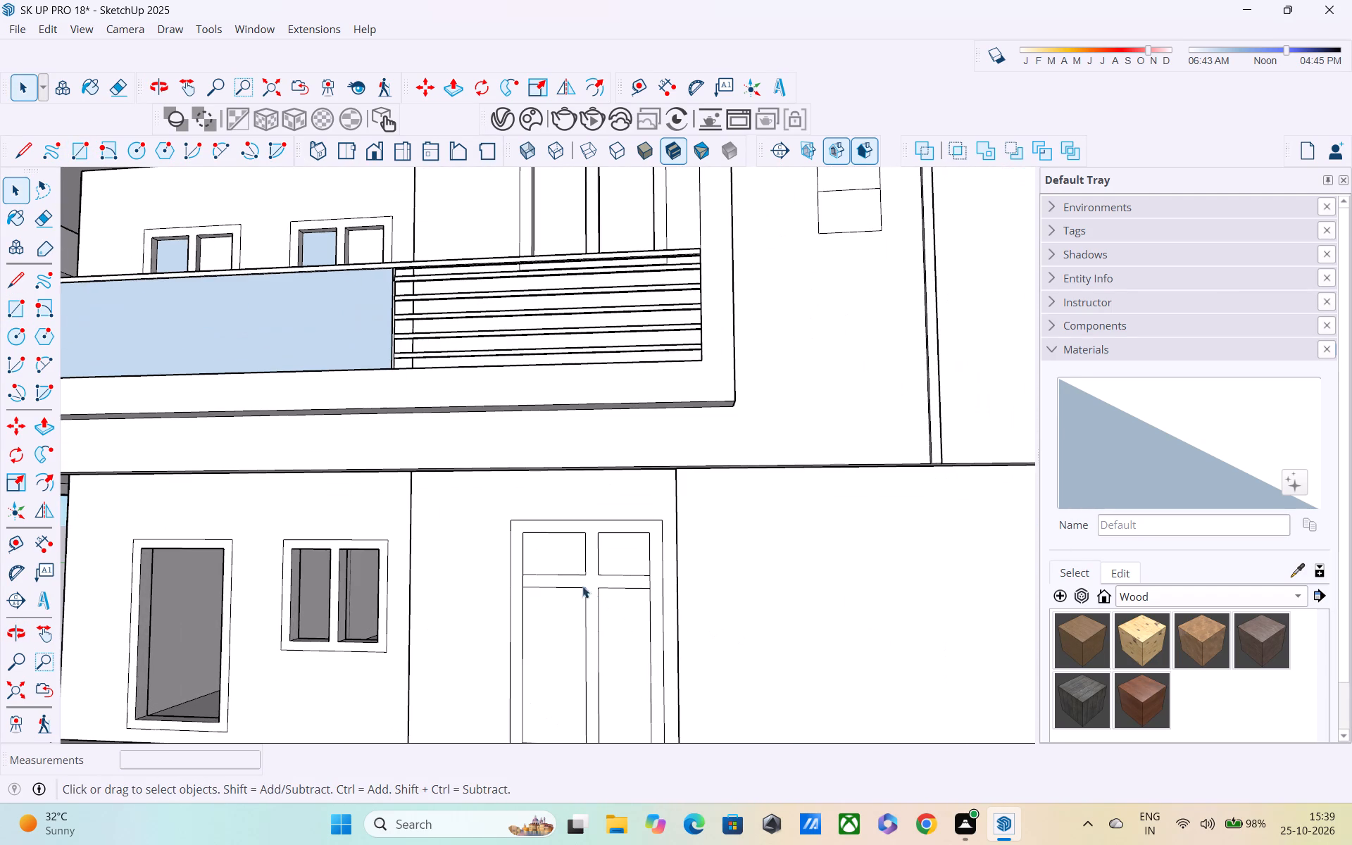
left_click(560, 580)
double_click(553, 587)
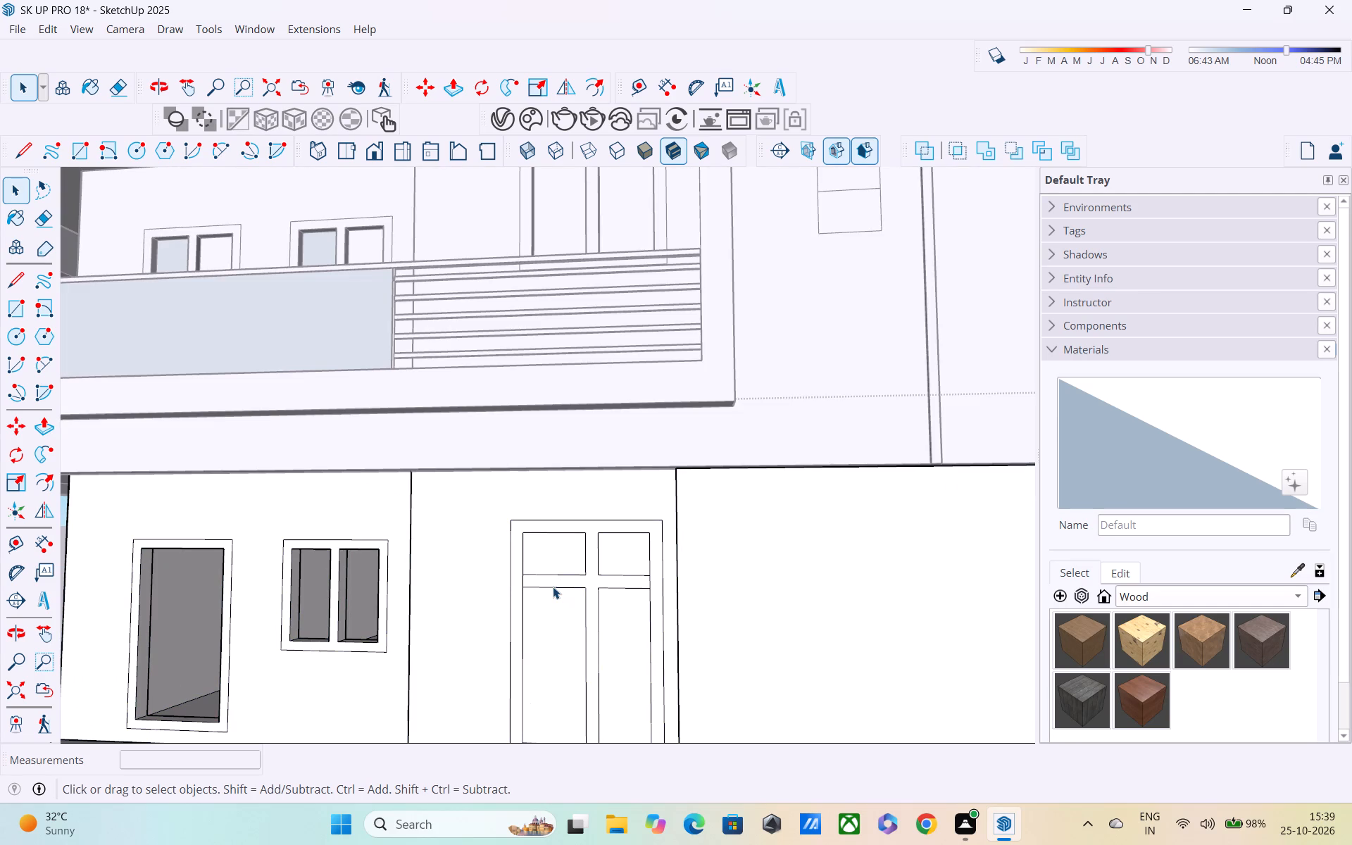
key("p")
left_click(515, 625)
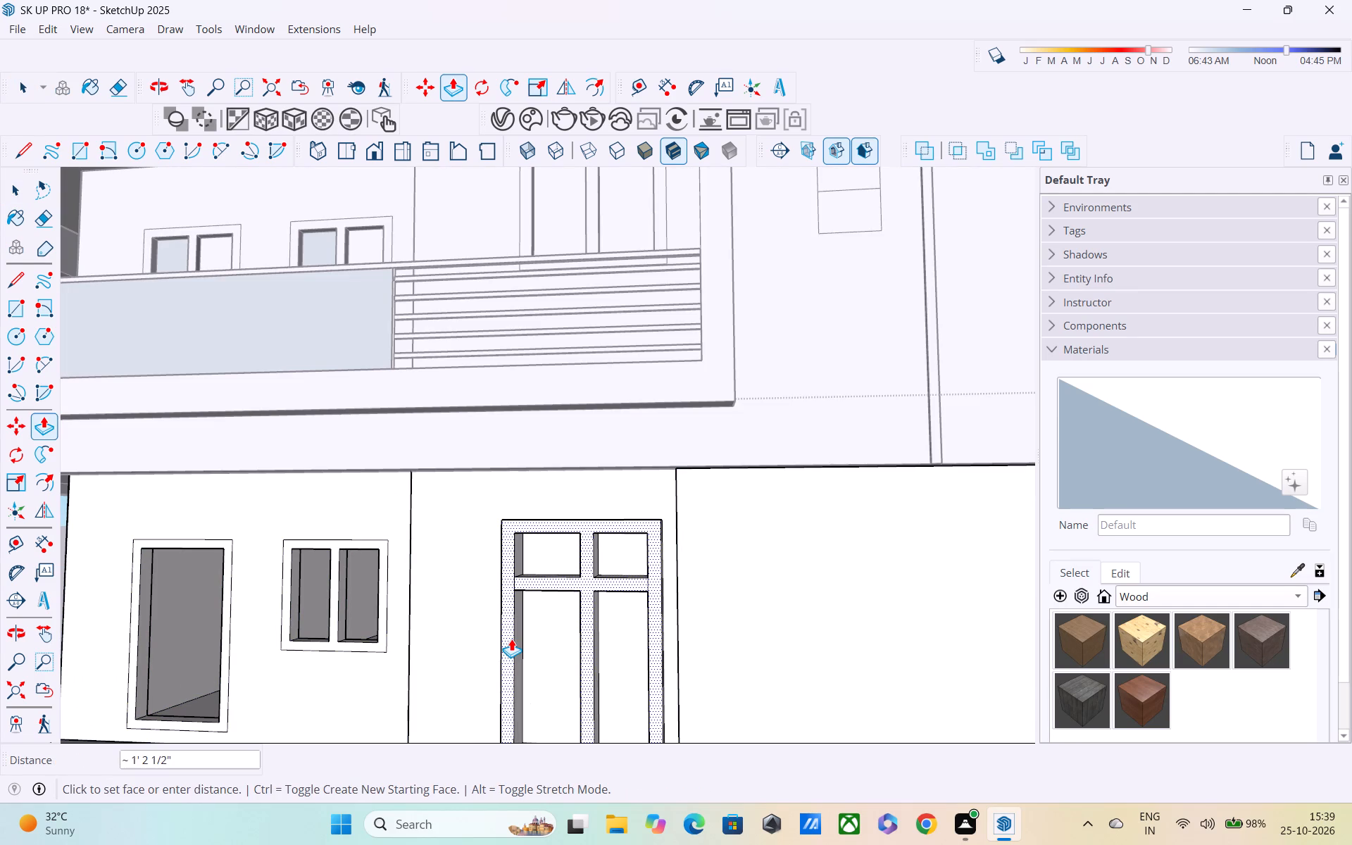
type("3\"")
key("Return")
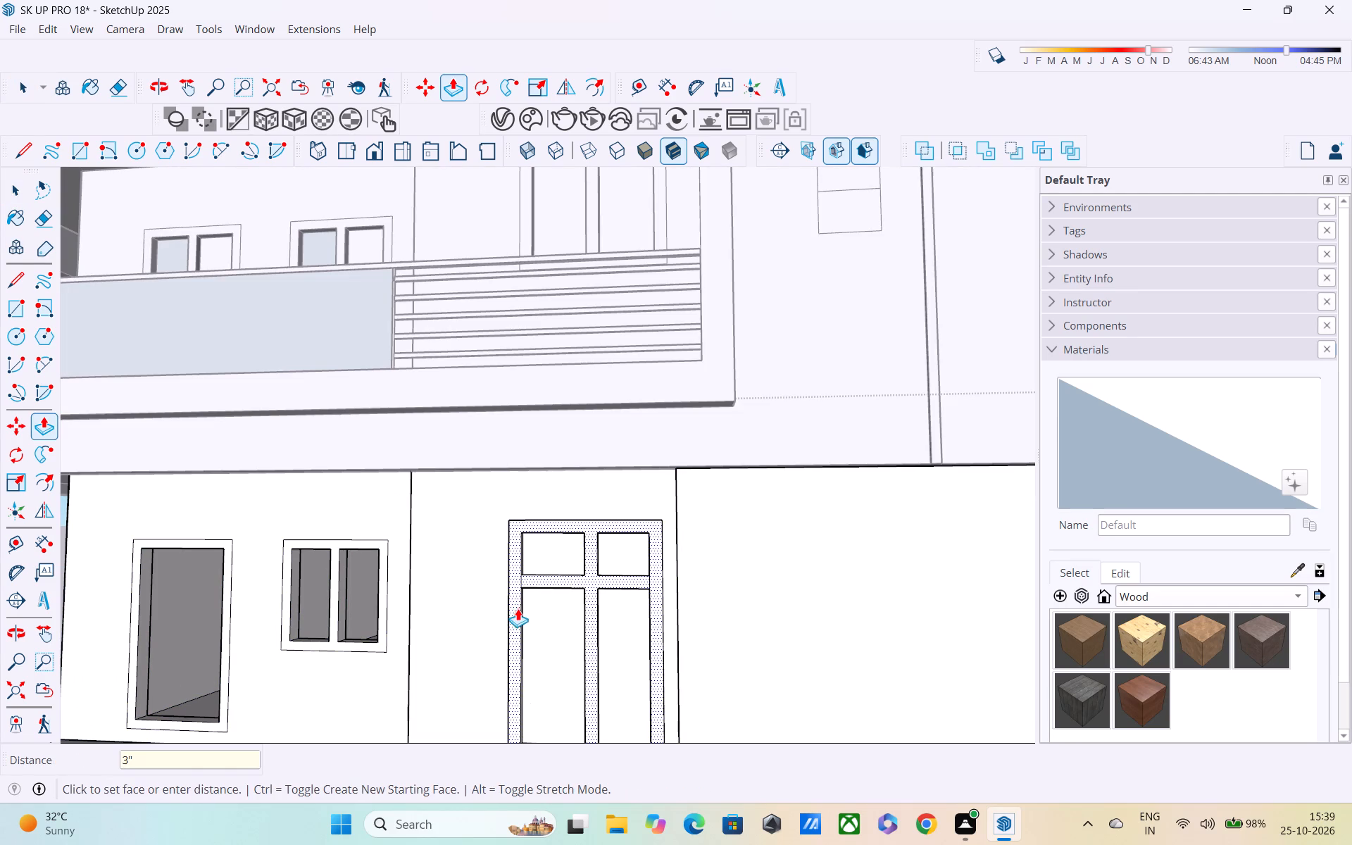
middle_click_drag(518, 608, 187, 662)
scroll(618, 563, "up", 3)
middle_click_drag(620, 568, 652, 534)
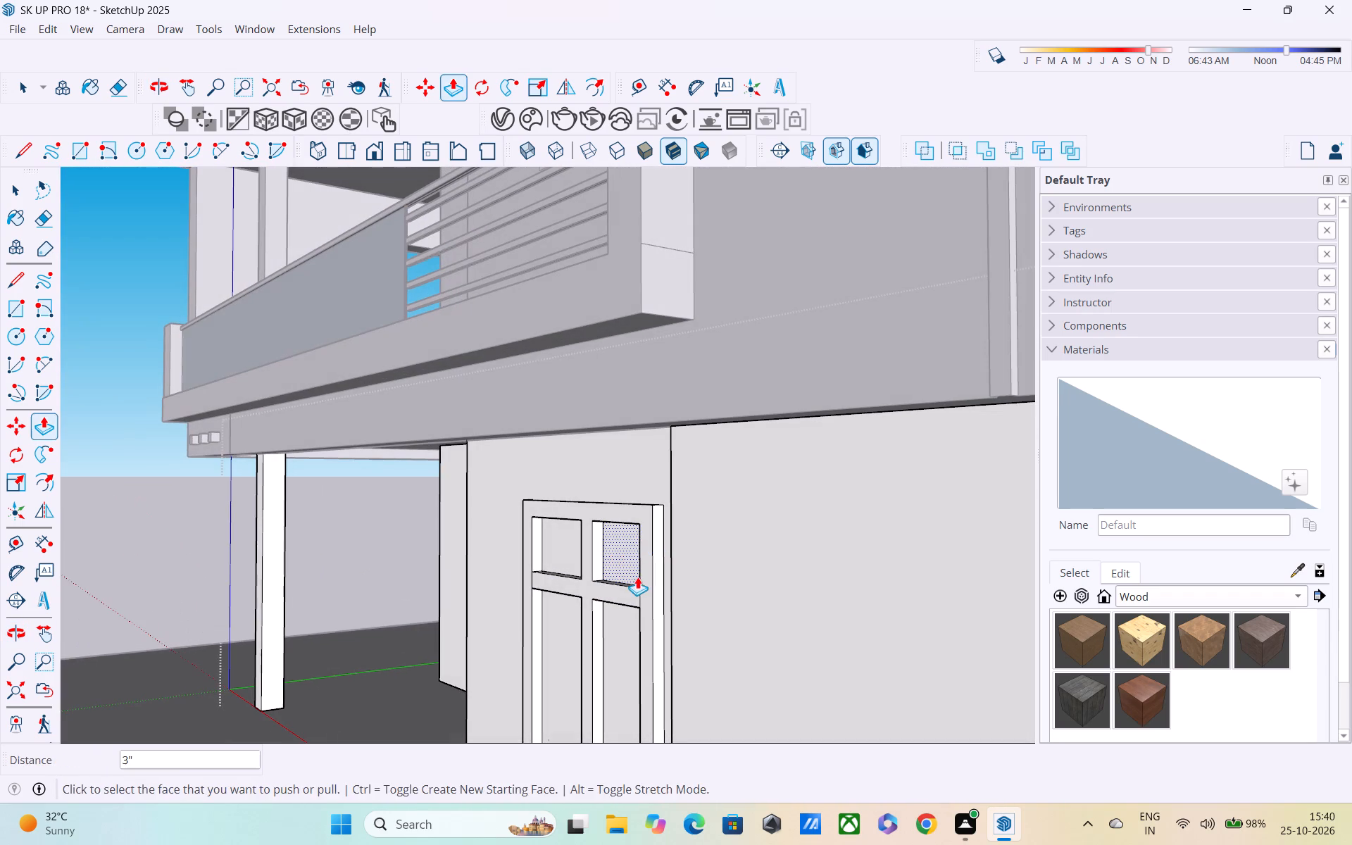
Draw a mid-depth rectangle, 3' 4" by 6' 4", filling the ground-floor door opening beside the two-pane window.
key("space")
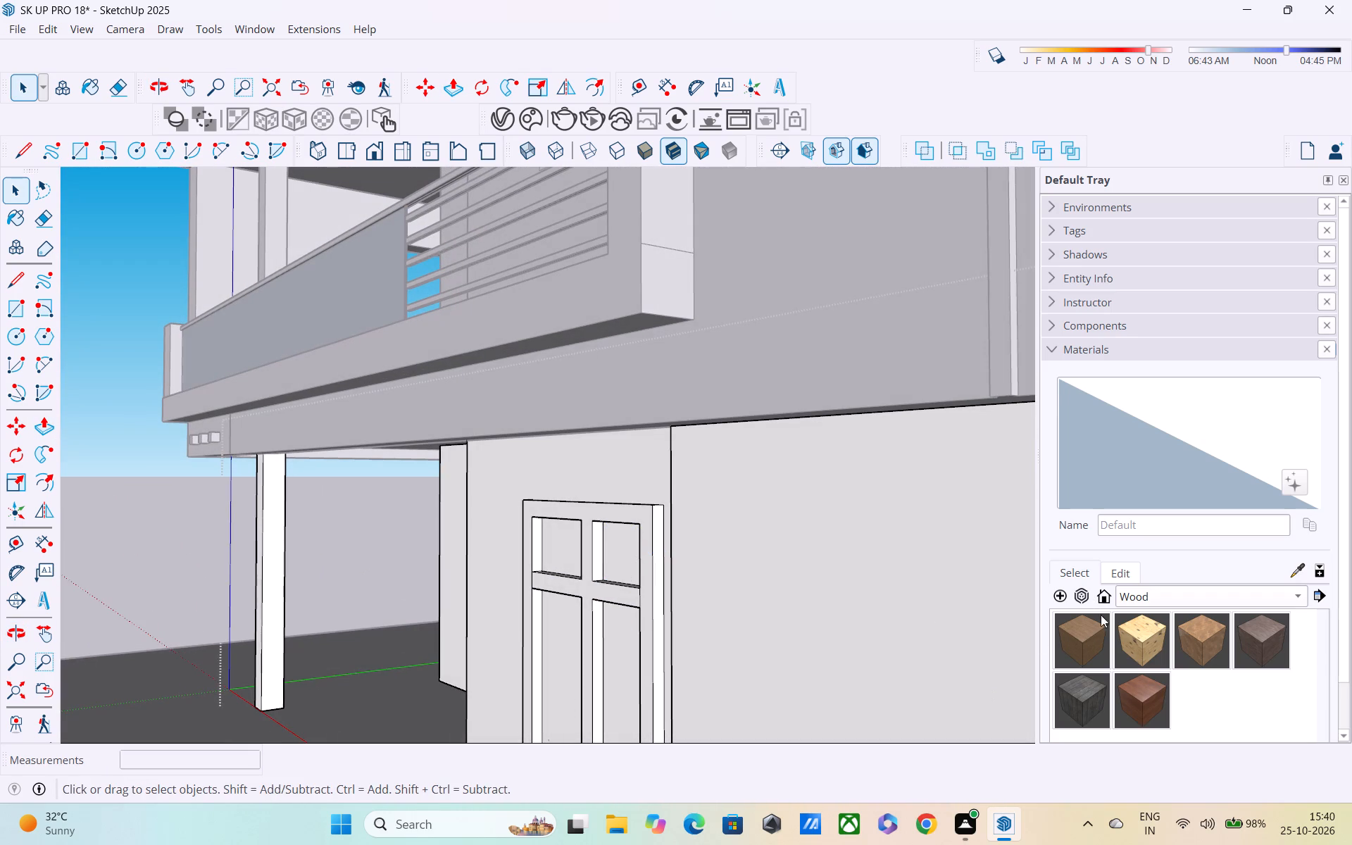
middle_click_drag(420, 592, 691, 573)
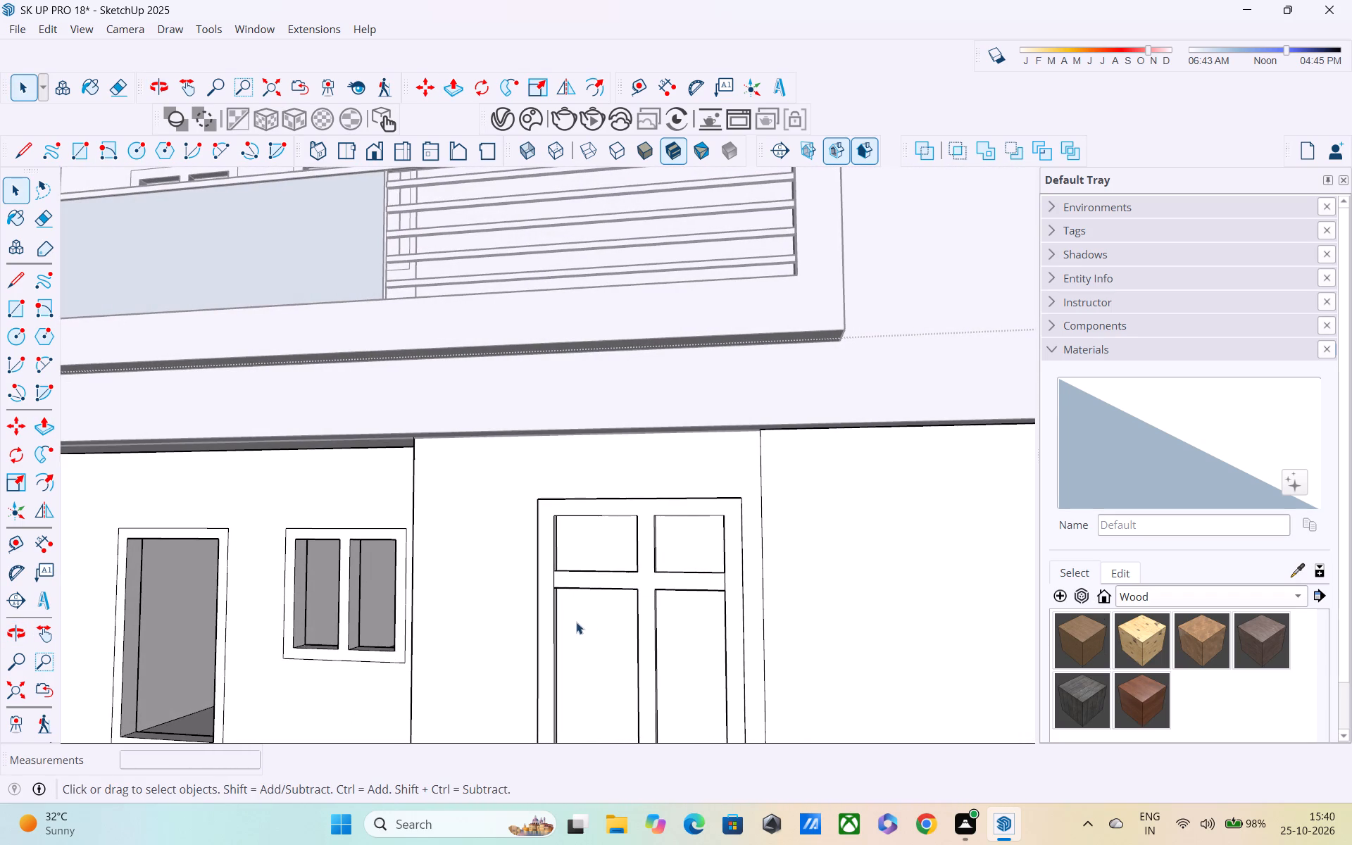
middle_click_drag(408, 677, 493, 588, "shift")
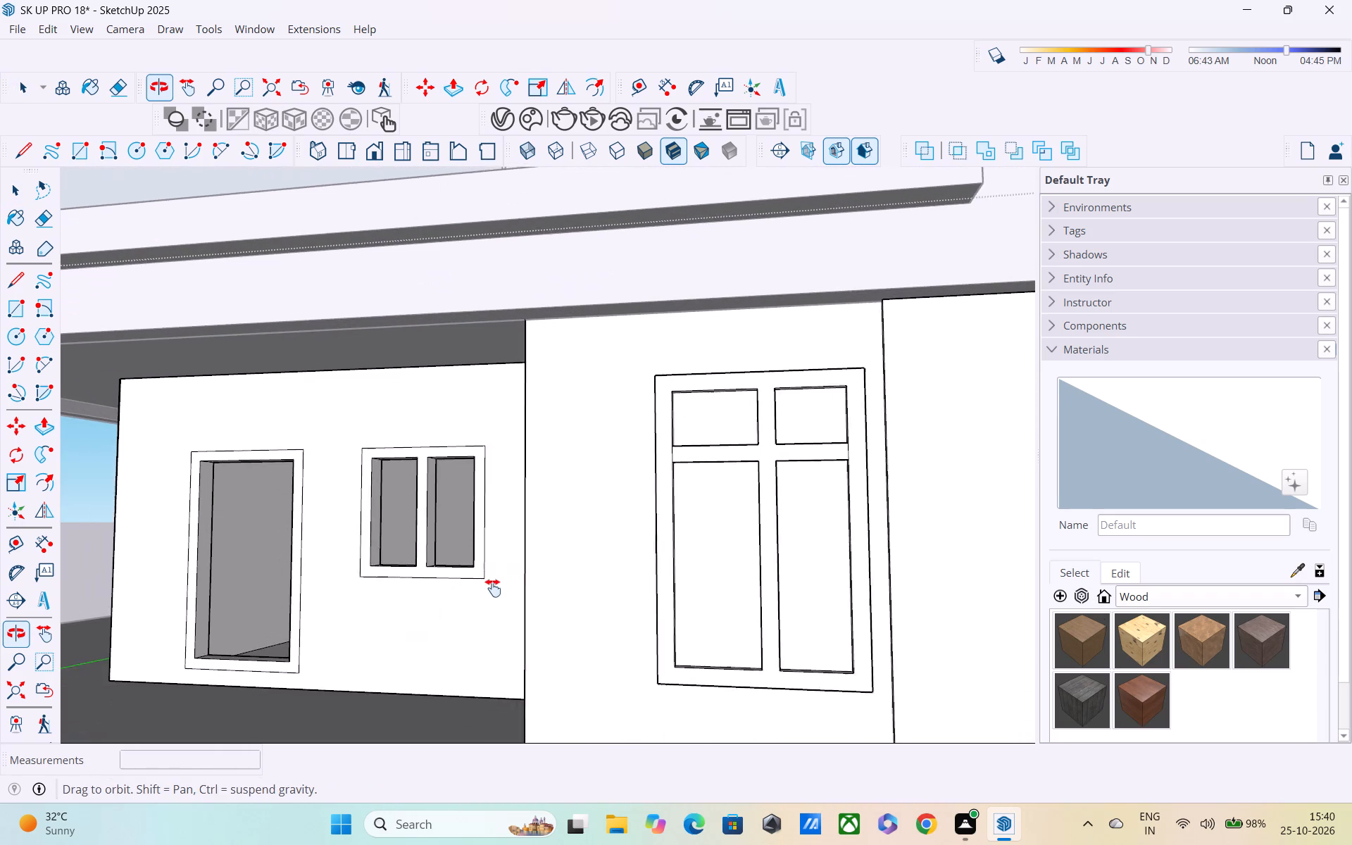
middle_click_drag(493, 588, 494, 587, "shift")
middle_click_drag(441, 608, 373, 665)
scroll(369, 494, "up", 4)
middle_click_drag(325, 466, 389, 535)
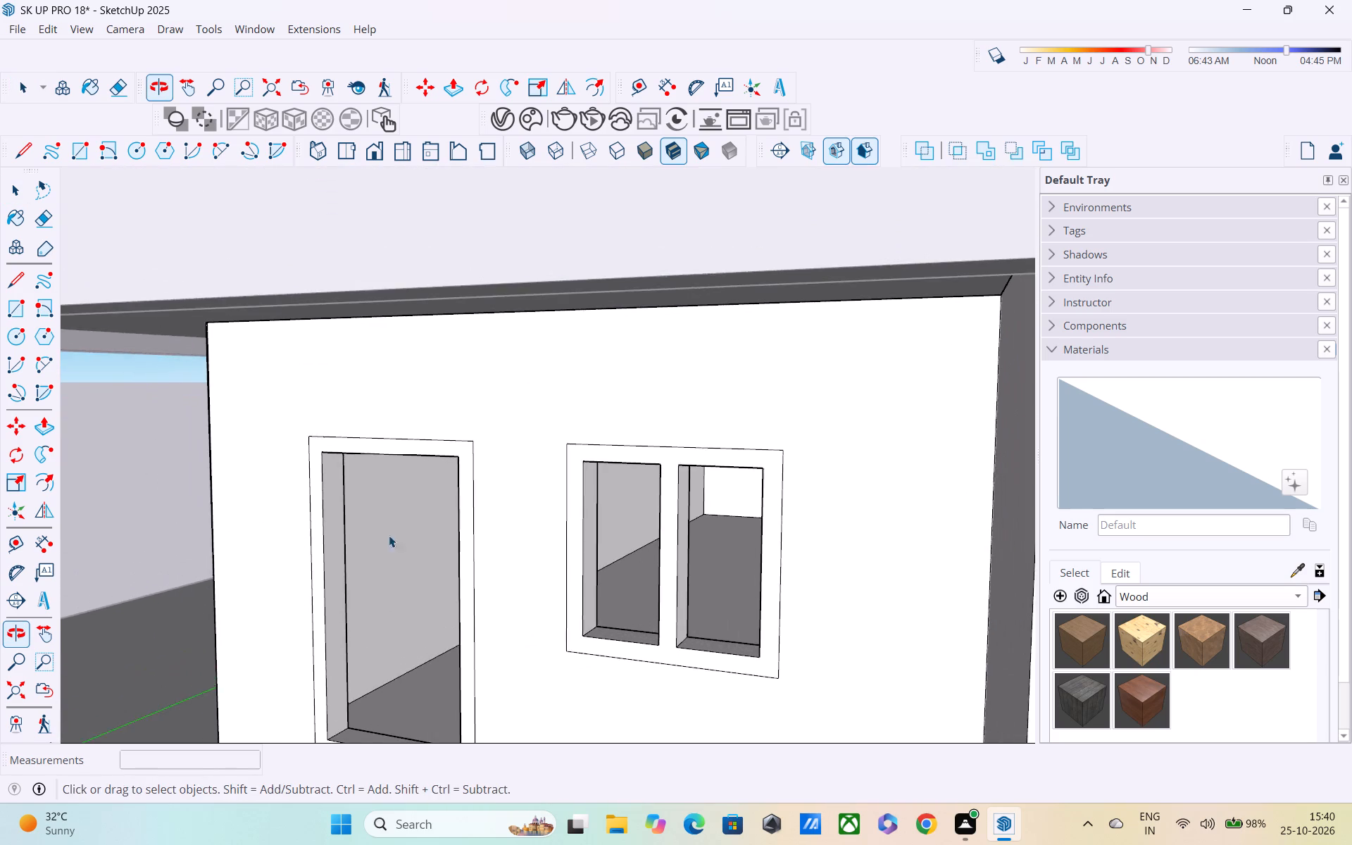
scroll(352, 482, "up", 3)
scroll(349, 479, "down", 1)
middle_click_drag(345, 475, 306, 392)
scroll(306, 392, "up", 2)
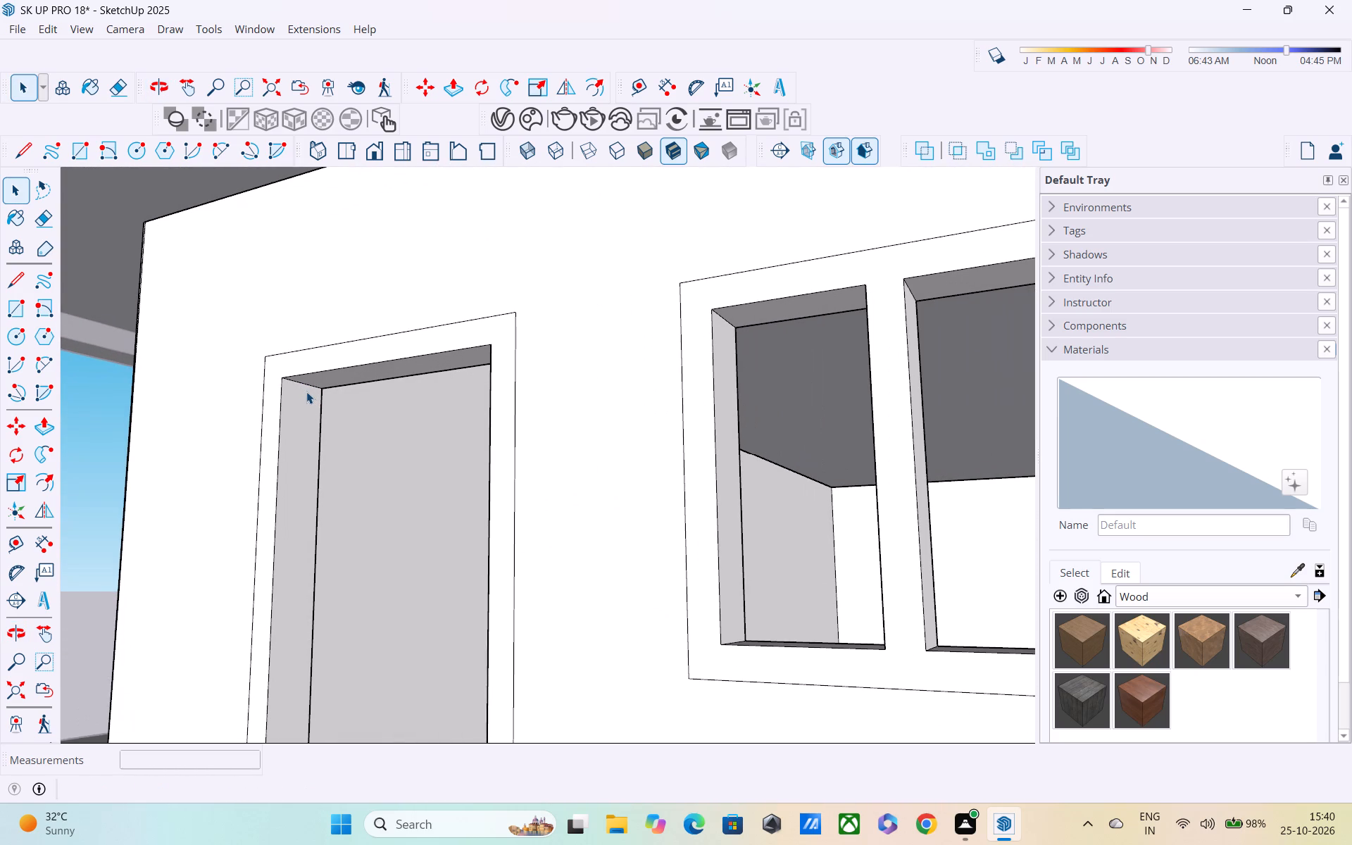
key("r")
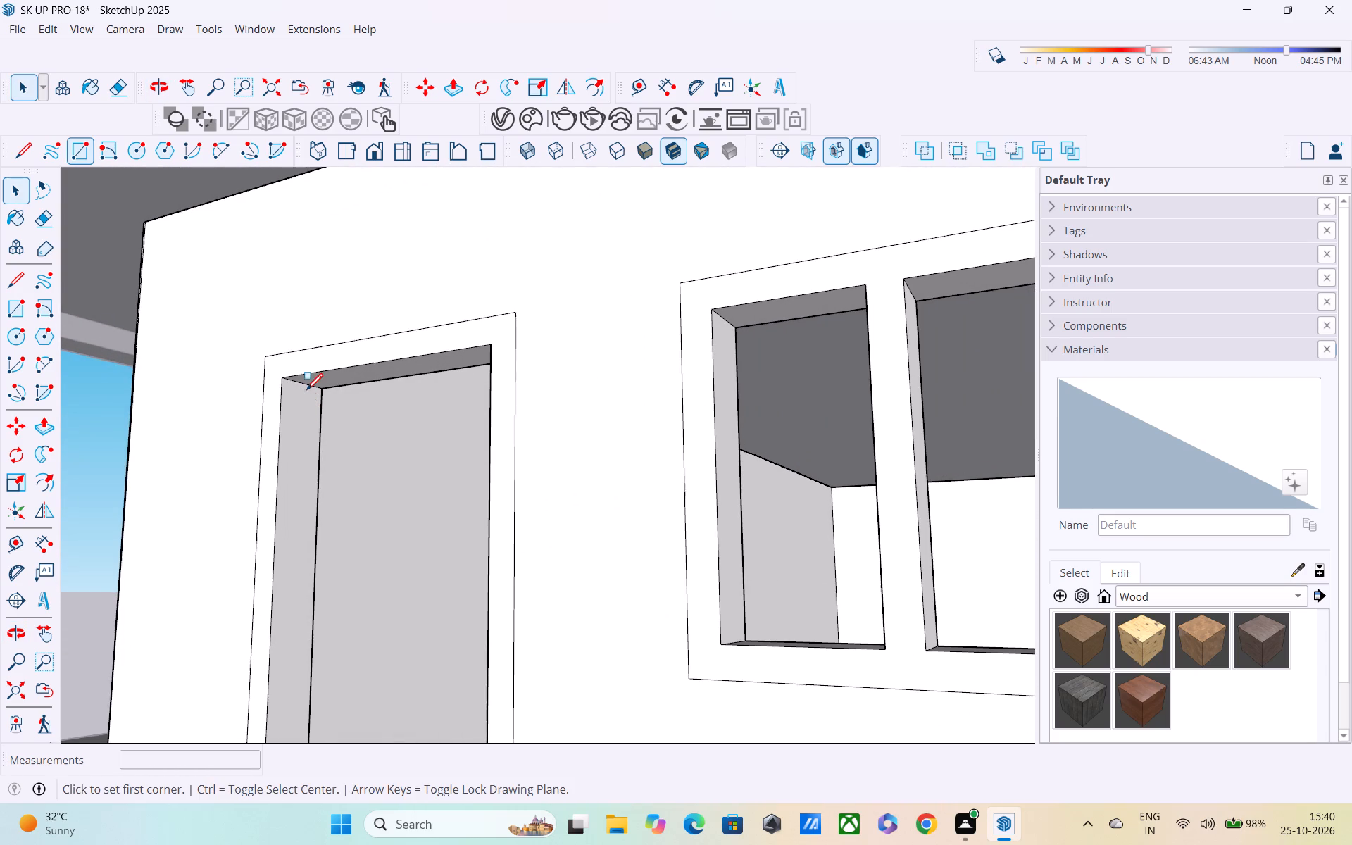
left_click(303, 389)
middle_click_drag(393, 543, 337, 439, "shift")
middle_click_drag(377, 684, 465, 675)
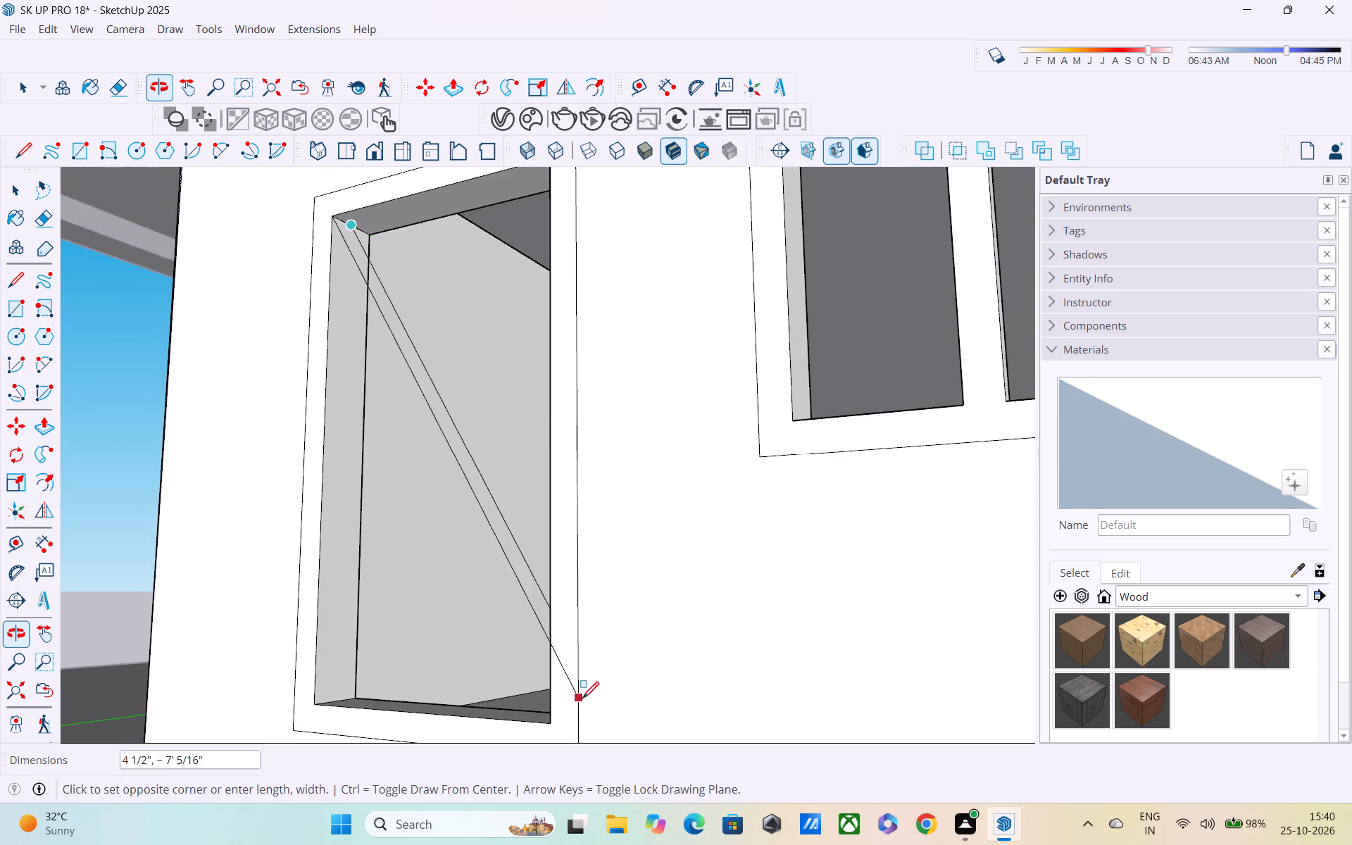
middle_click_drag(591, 710, 830, 711)
middle_click_drag(596, 734, 603, 577, "shift")
middle_click_drag(566, 566, 620, 623)
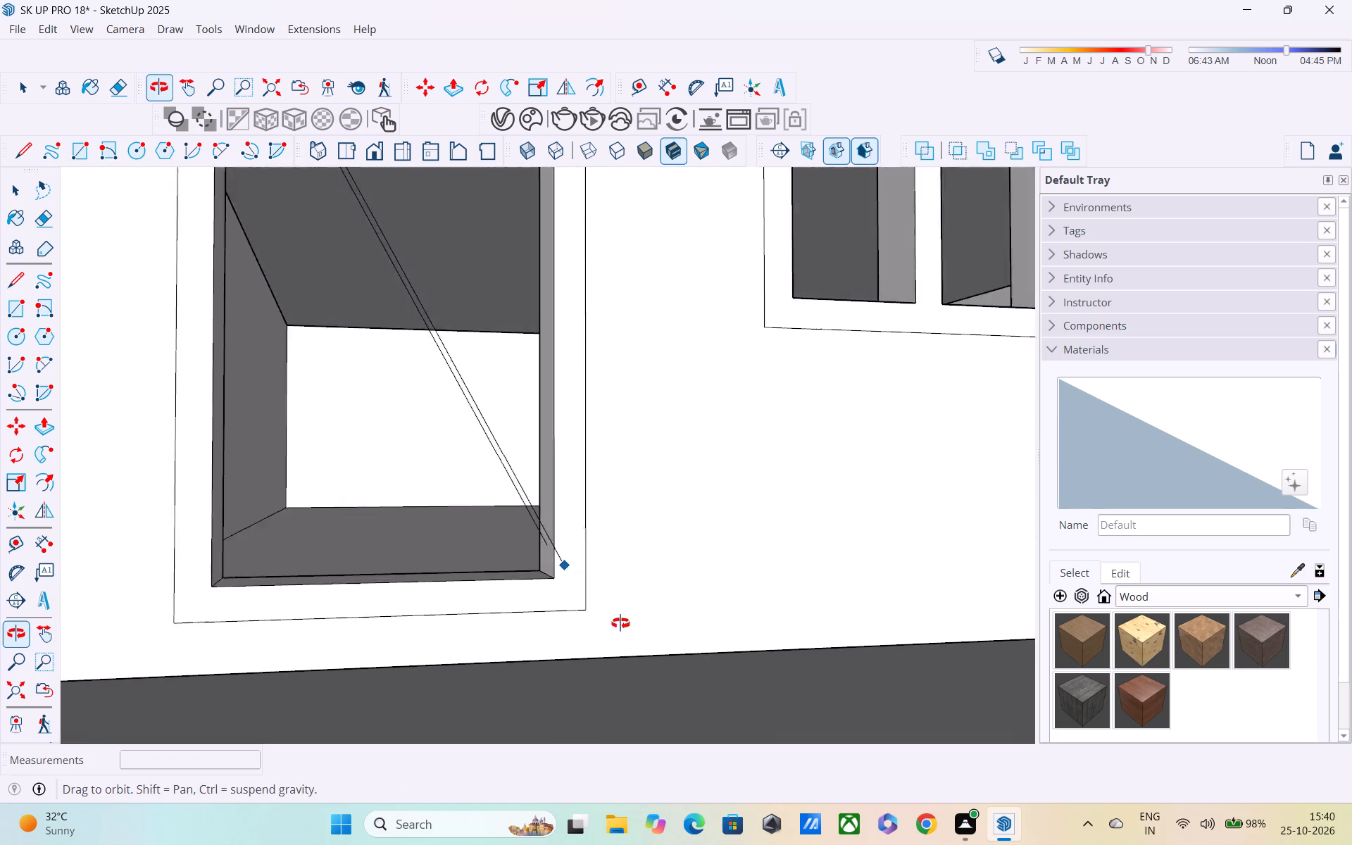
middle_click_drag(620, 623, 815, 637)
left_click(527, 575)
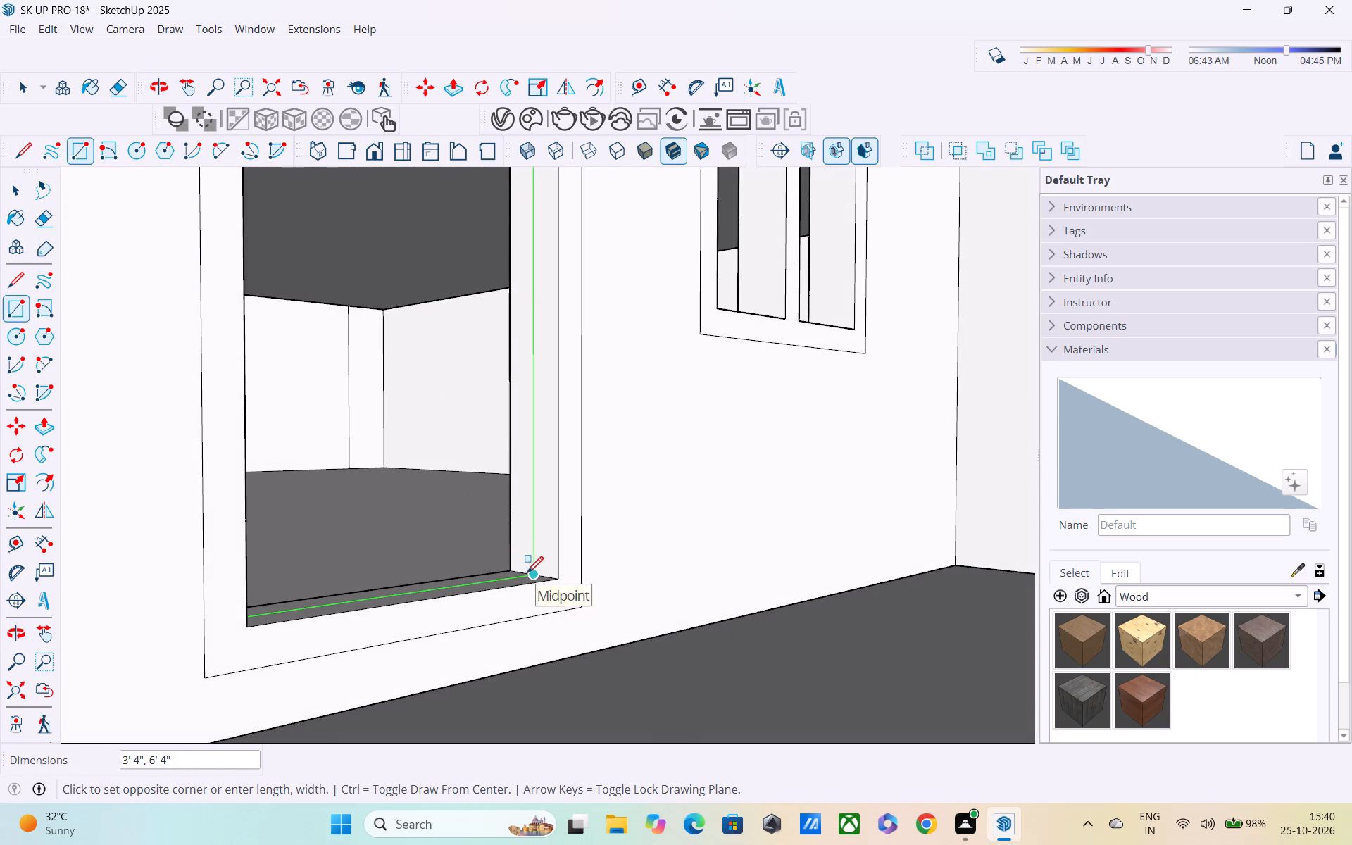
On the ground-floor two-pane window beside the door, draw a mid-depth rectangle filling the half nearer the door.
scroll(530, 579, "down", 2)
middle_click_drag(536, 577, 323, 639)
middle_click_drag(619, 436, 309, 720, "shift")
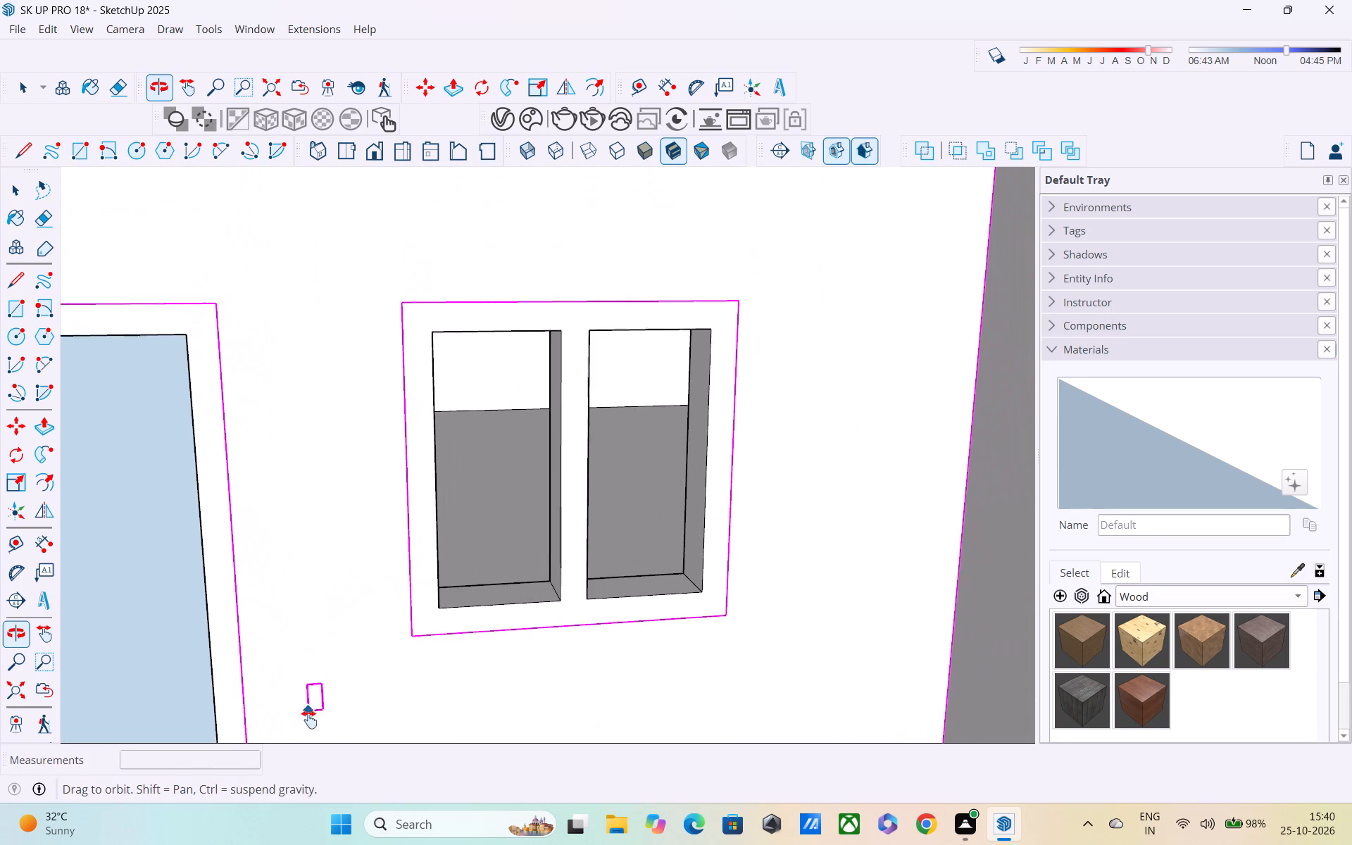
middle_click_drag(309, 720, 309, 734, "shift")
middle_click_drag(501, 549, 780, 471)
scroll(763, 462, "down", 6)
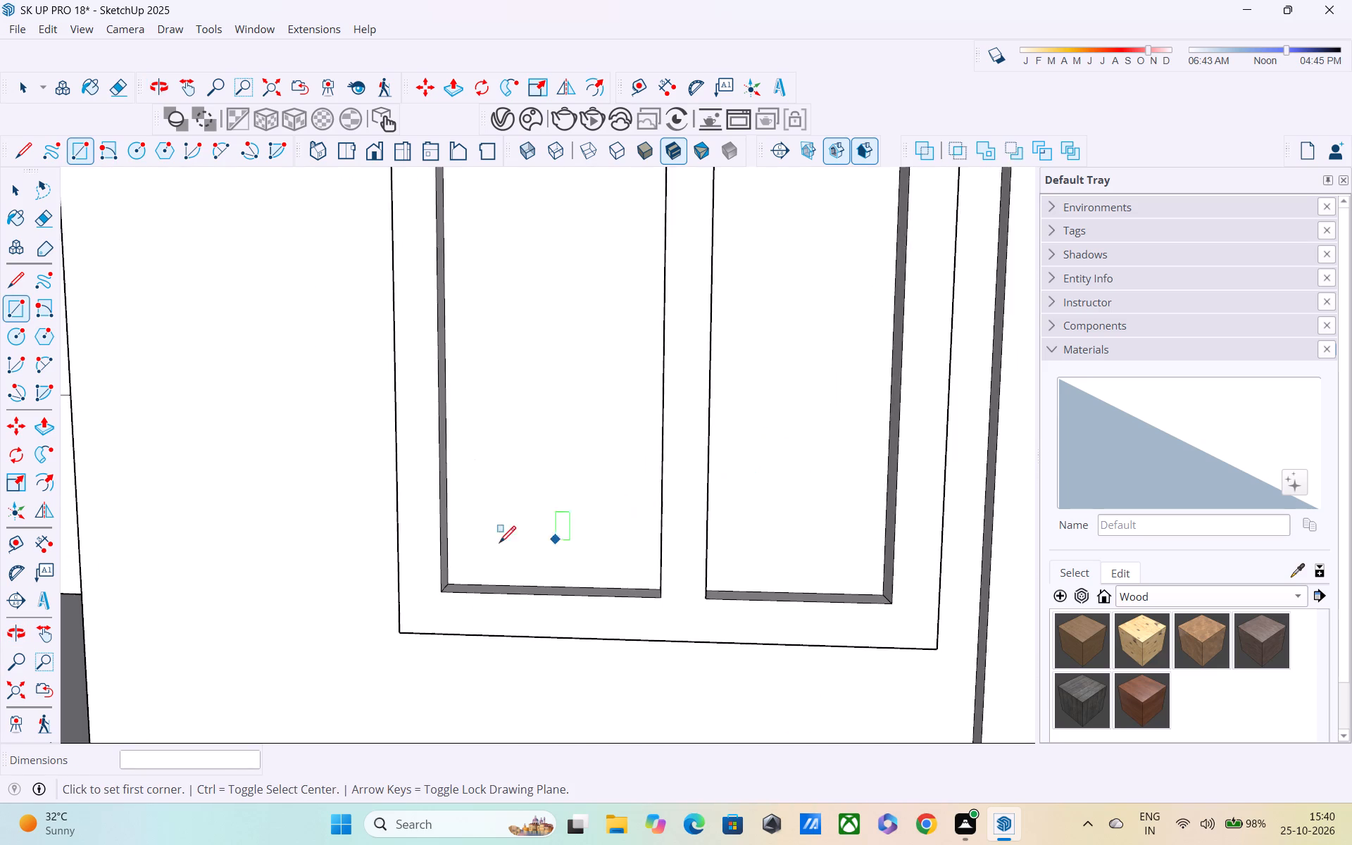
scroll(461, 547, "down", 2)
scroll(461, 547, "up", 1)
scroll(461, 547, "down", 2)
middle_click_drag(405, 547, 886, 508)
scroll(232, 479, "down", 5)
middle_click_drag(249, 457, 361, 520)
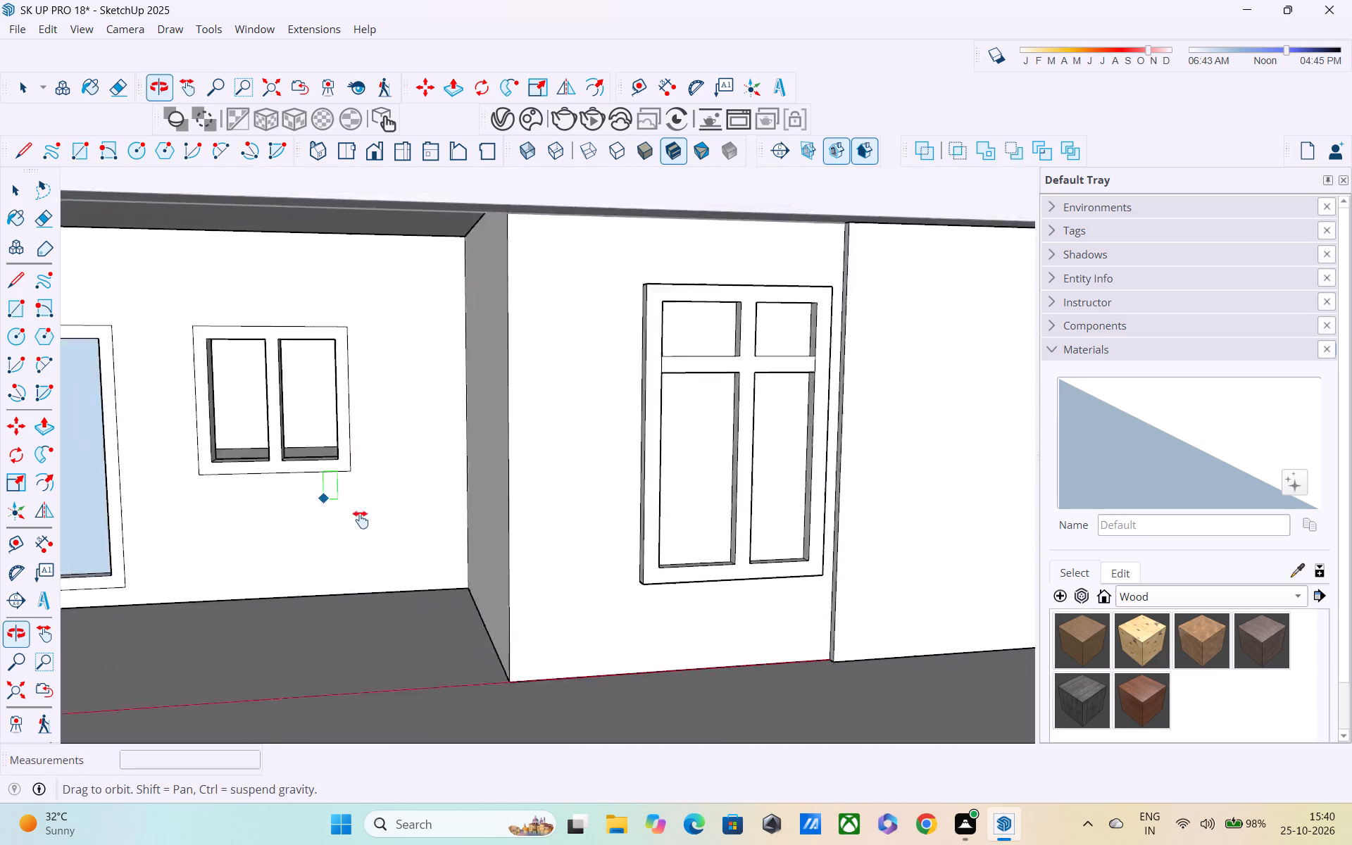
middle_click_drag(361, 520, 525, 593)
middle_click_drag(522, 558, 278, 483)
scroll(602, 510, "up", 4)
middle_click_drag(654, 528, 628, 503)
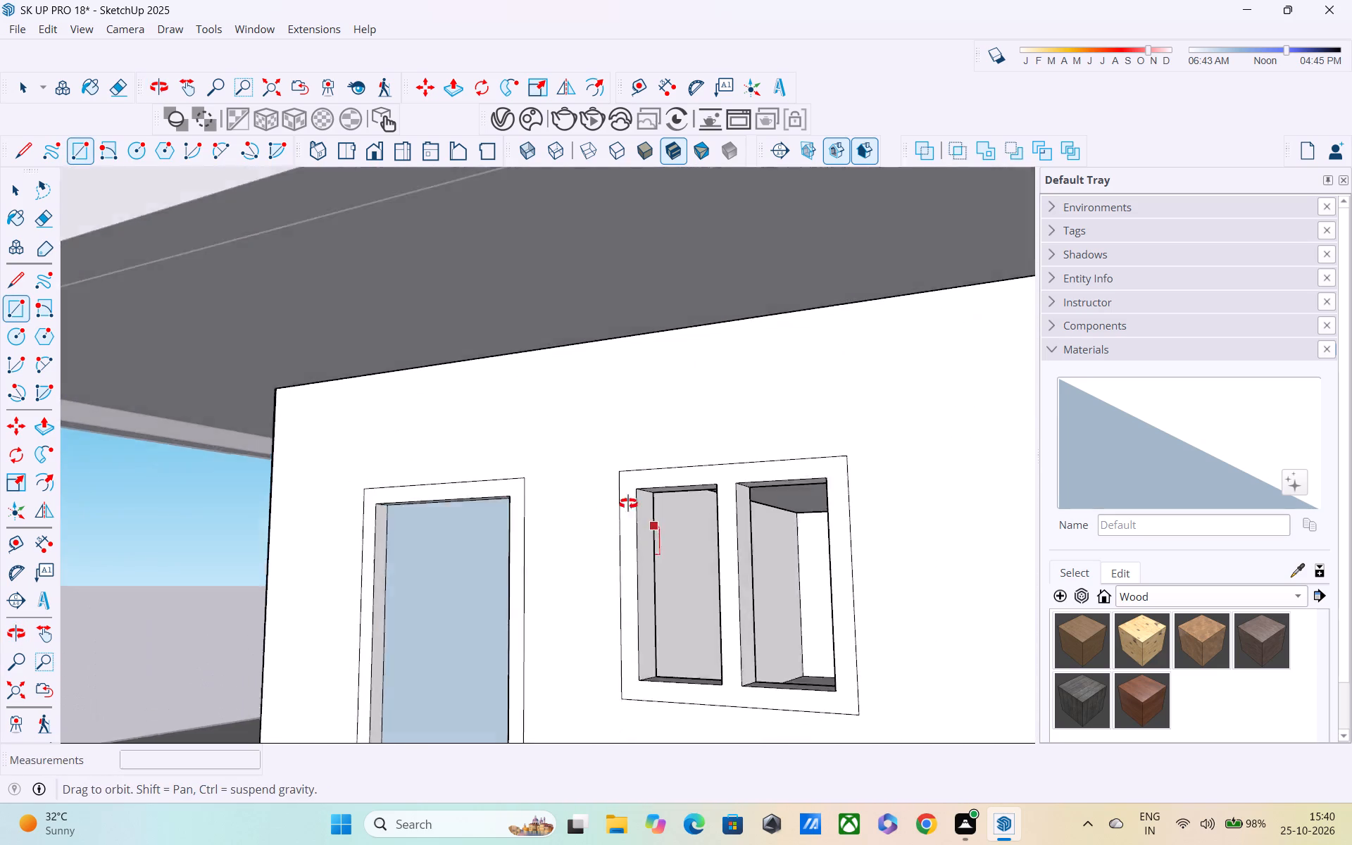
middle_click_drag(628, 503, 601, 449)
scroll(641, 492, "up", 4)
left_click(650, 489)
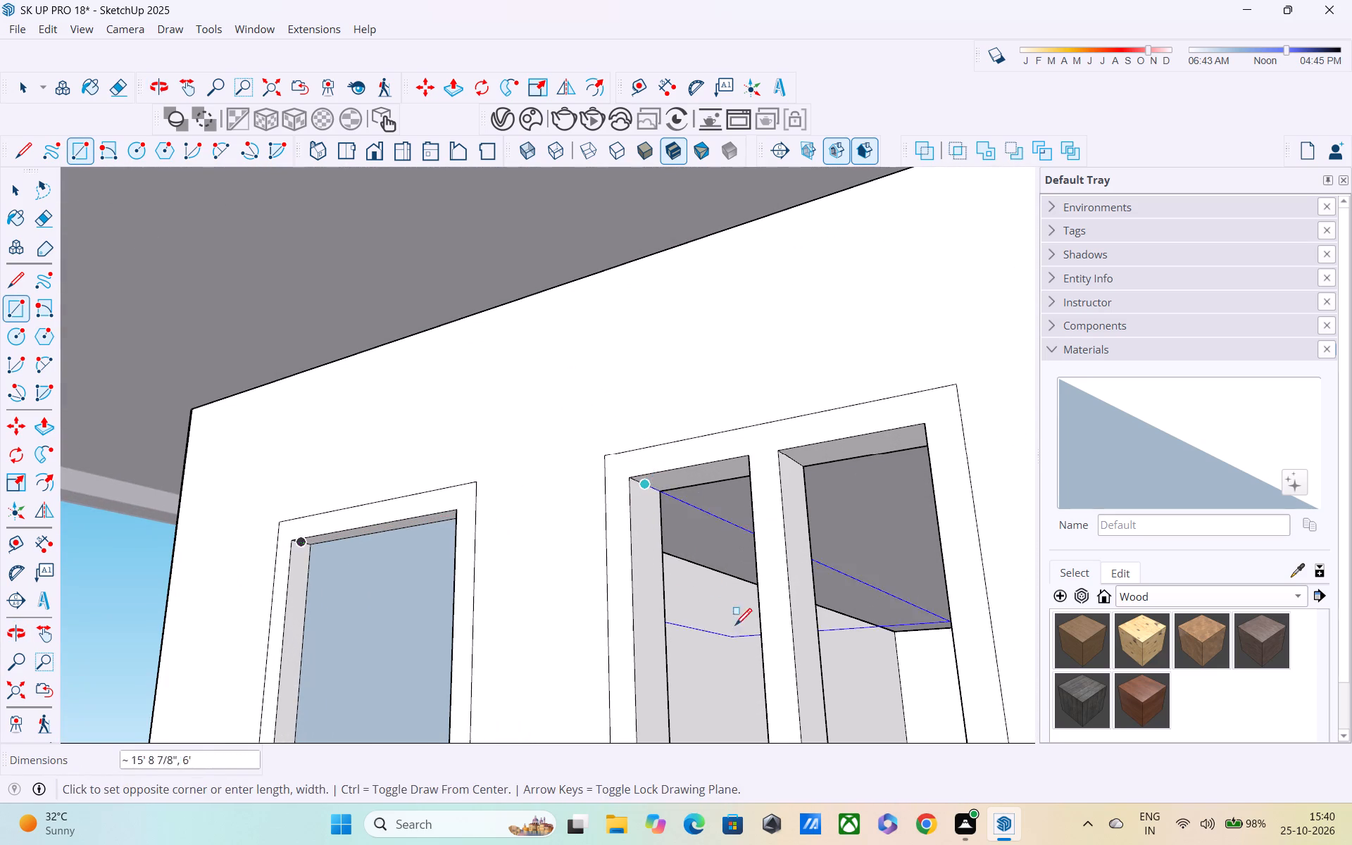
middle_click_drag(735, 627, 787, 627)
middle_click_drag(811, 660, 789, 641)
scroll(683, 568, "down", 5)
middle_click_drag(699, 582, 1151, 753)
scroll(658, 606, "up", 4)
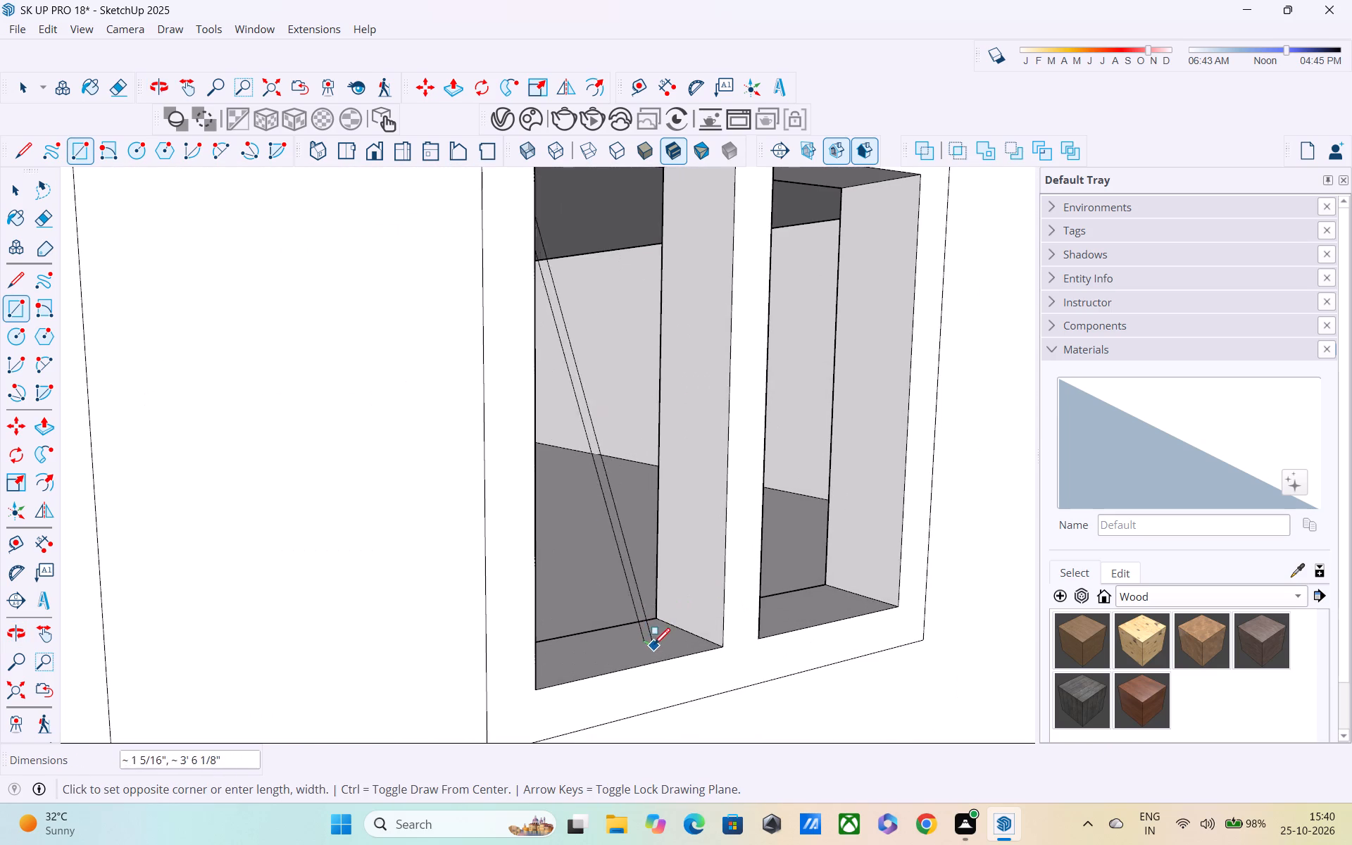
left_click(681, 631)
Fill that window's other half with a mid-depth rectangle, 1' 6" by 3' 4", and leave the ground-floor walls group.
middle_click_drag(757, 613, 358, 581)
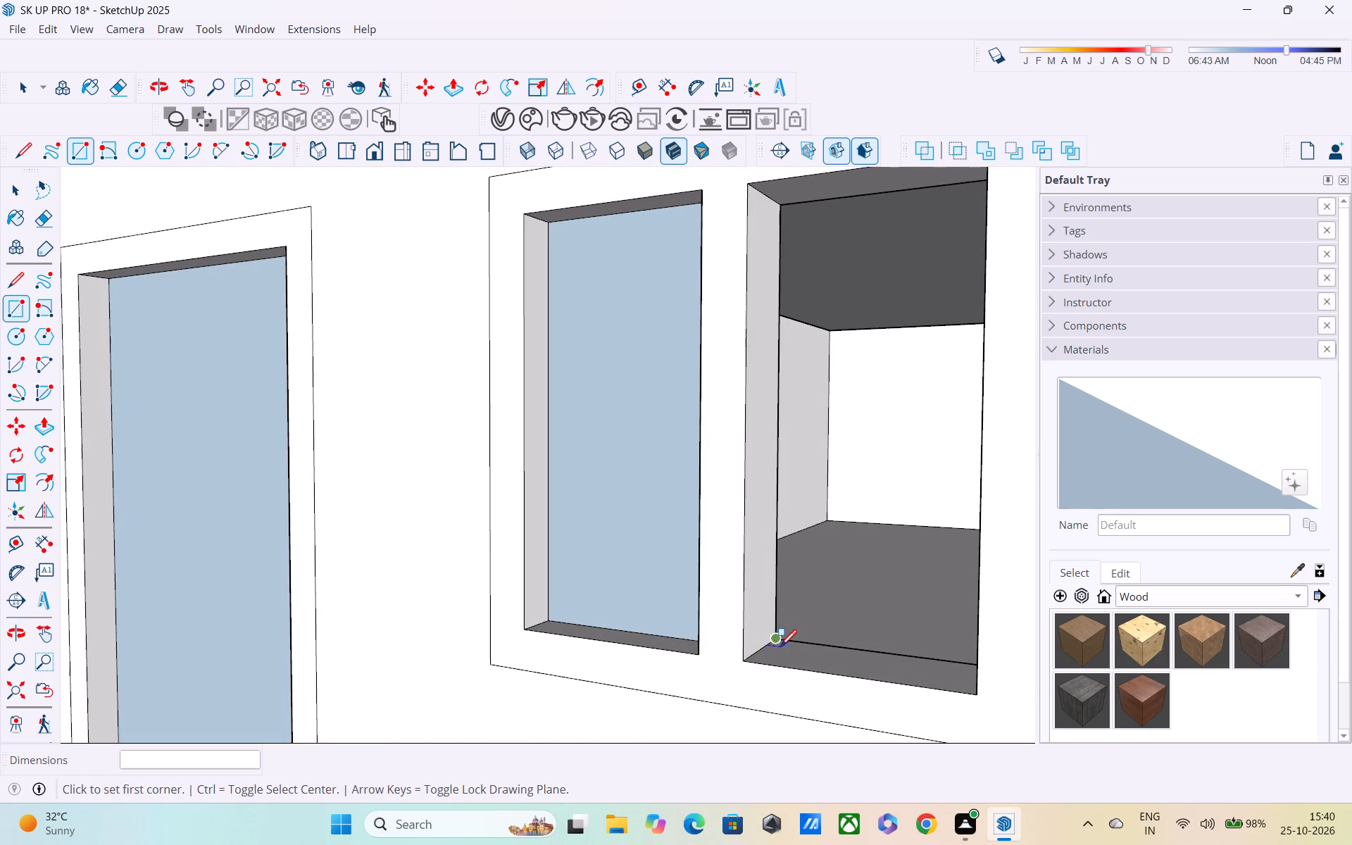
left_click(767, 653)
middle_click_drag(849, 665, 625, 542)
scroll(741, 499, "down", 1)
middle_click_drag(741, 499, 939, 603)
middle_click_drag(709, 496, 756, 672, "shift")
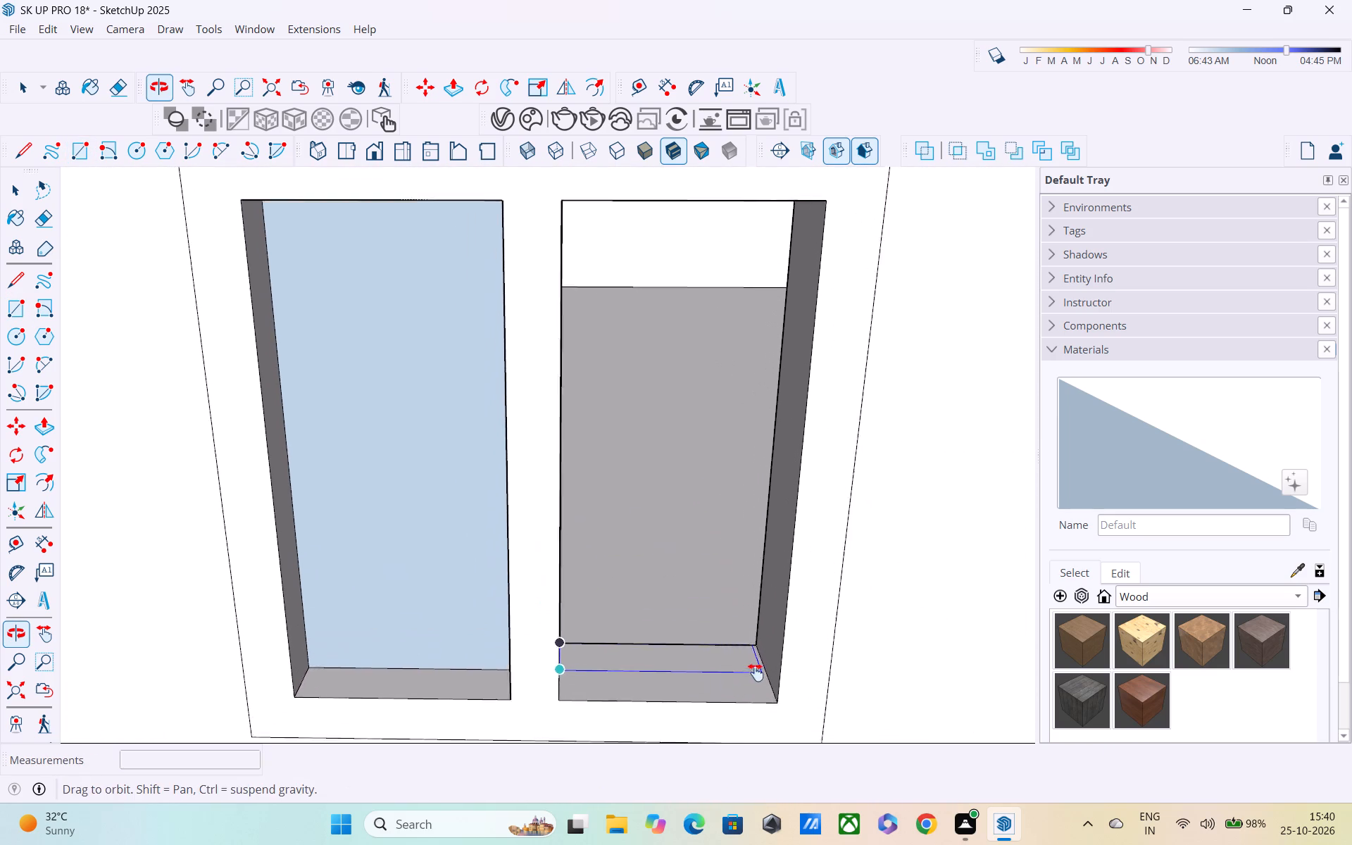
middle_click_drag(756, 672, 762, 691, "shift")
middle_click_drag(796, 339, 861, 209)
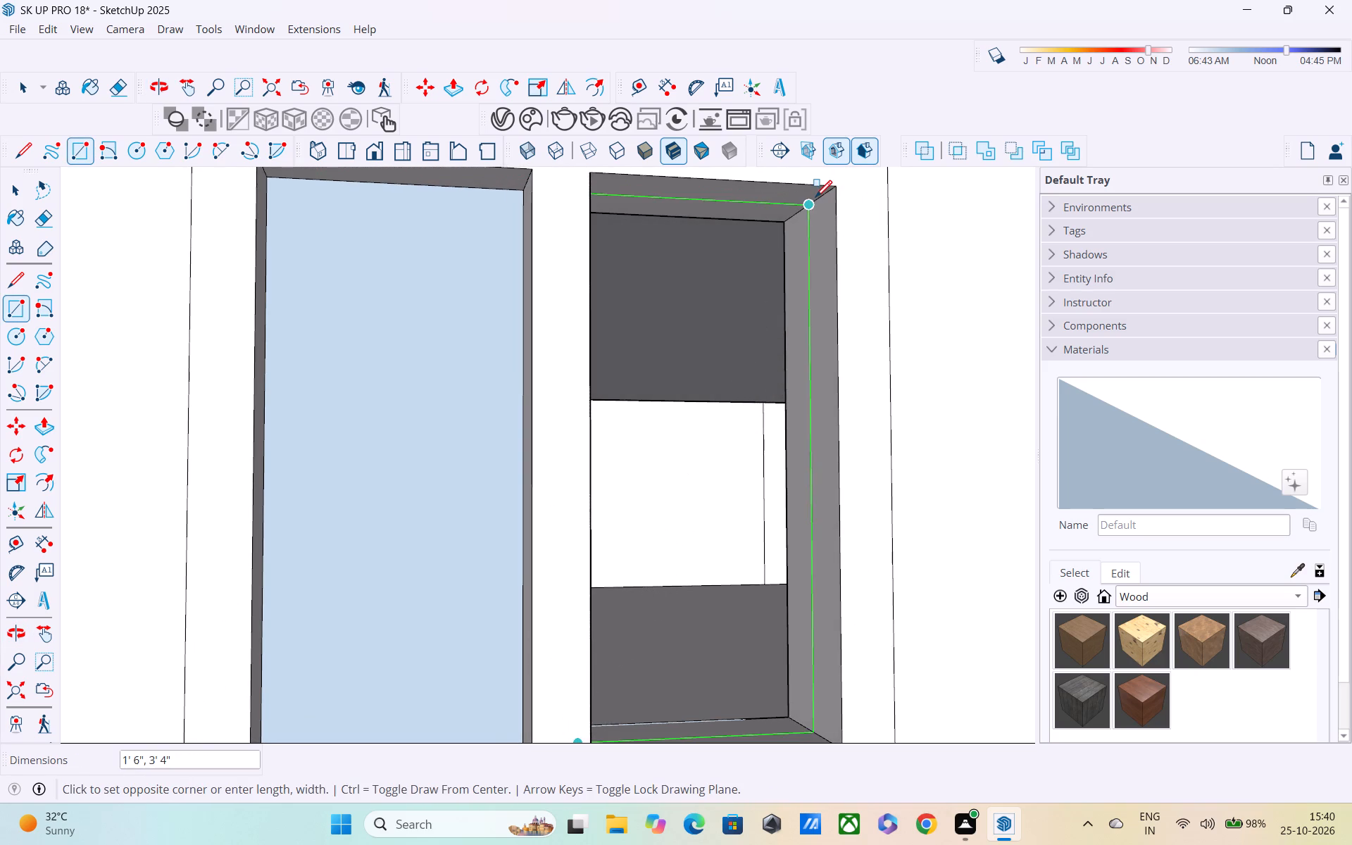
left_click(815, 199)
scroll(789, 318, "down", 4)
middle_click_drag(737, 443, 691, 433)
scroll(681, 427, "down", 12)
middle_click_drag(693, 473, 588, 413)
scroll(586, 412, "down", 8)
middle_click_drag(595, 422, 549, 554)
scroll(551, 511, "down", 7)
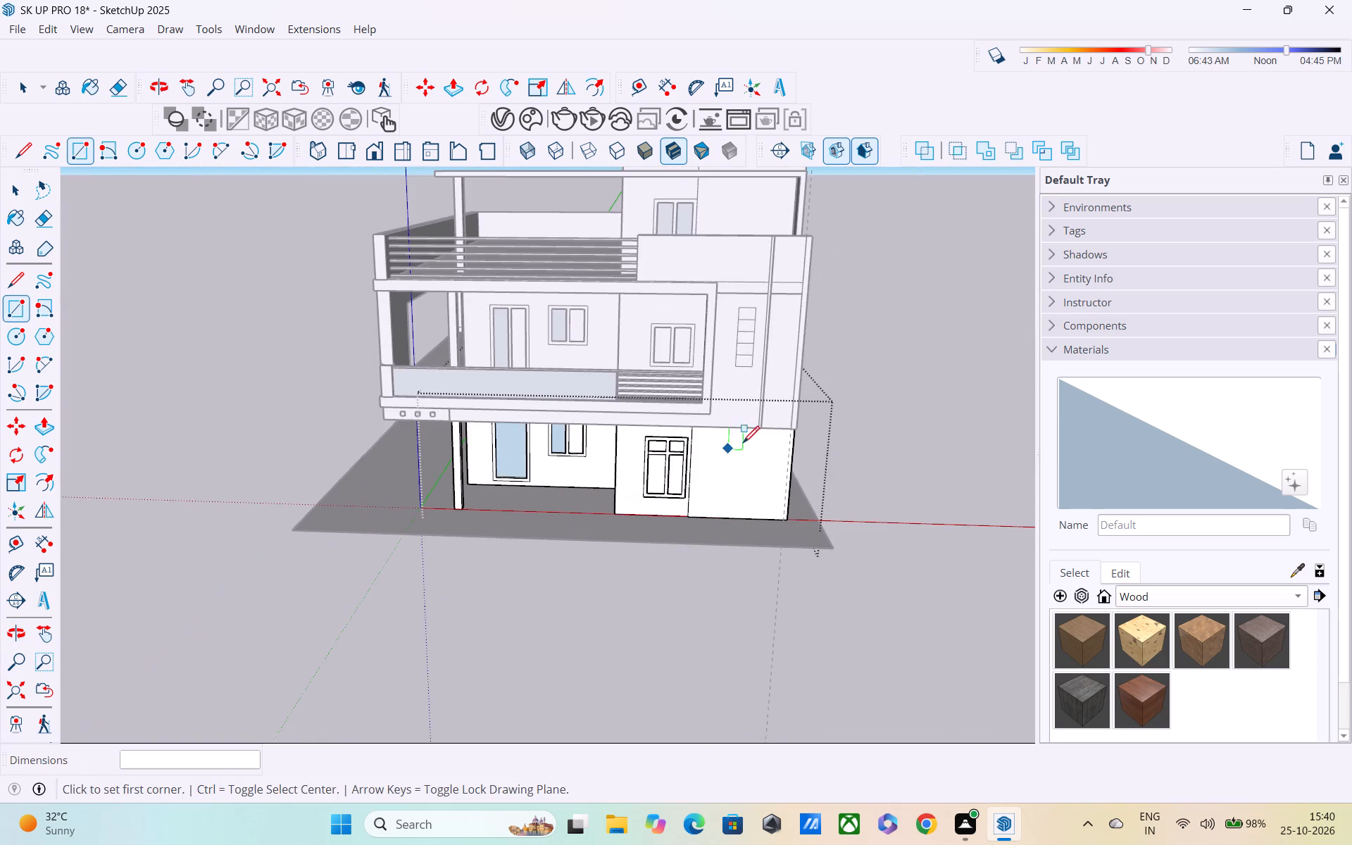
middle_click_drag(743, 444, 553, 557)
key("space")
left_click(752, 411)
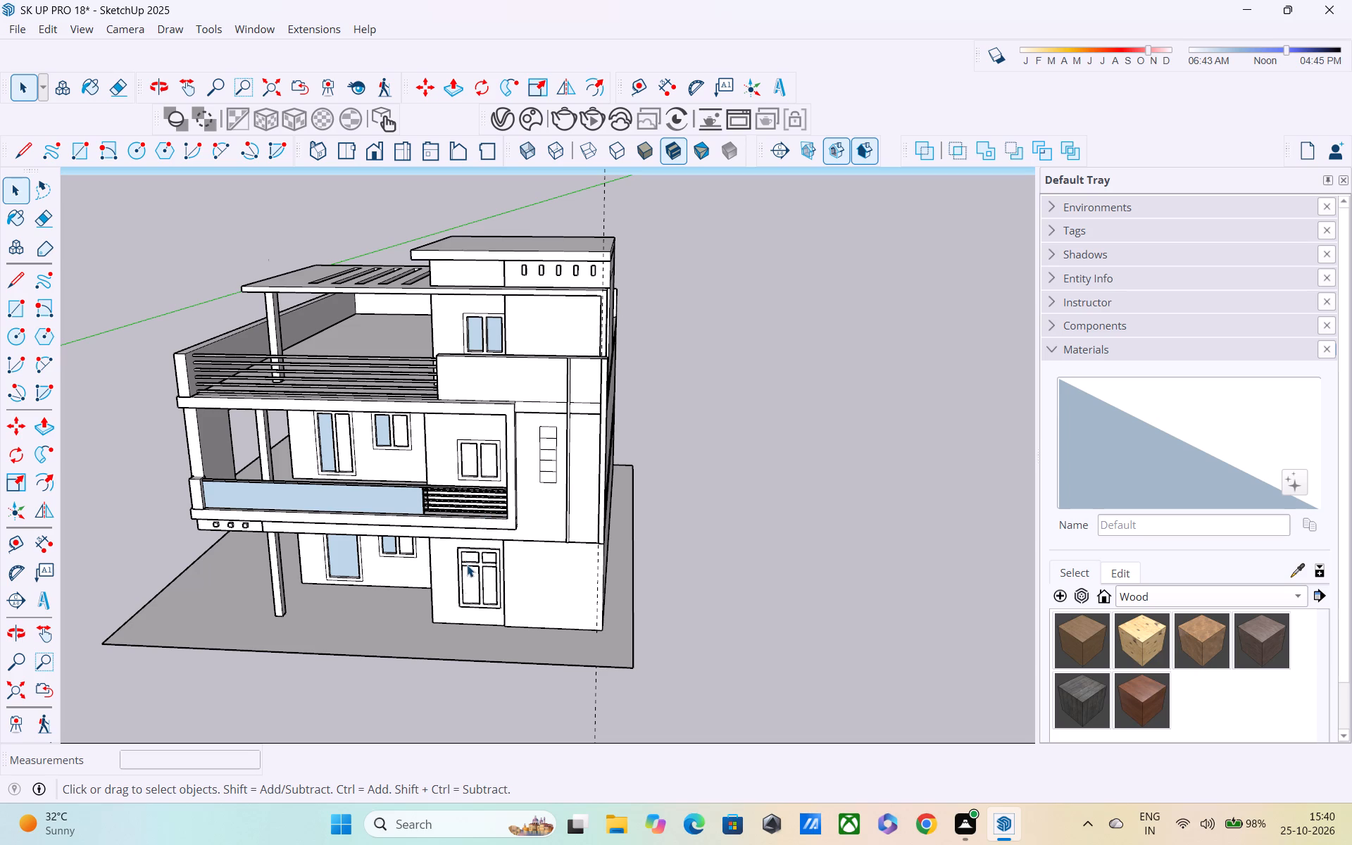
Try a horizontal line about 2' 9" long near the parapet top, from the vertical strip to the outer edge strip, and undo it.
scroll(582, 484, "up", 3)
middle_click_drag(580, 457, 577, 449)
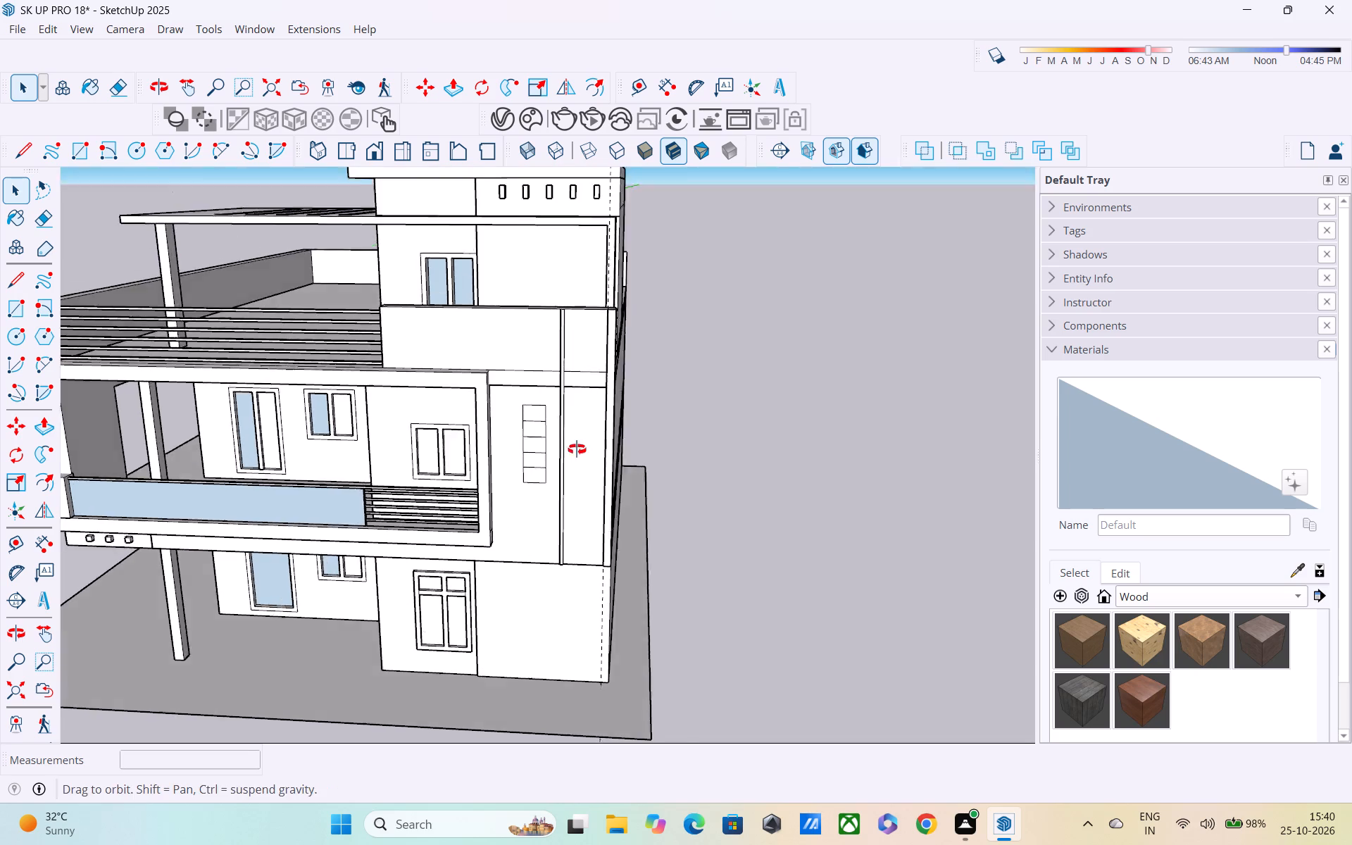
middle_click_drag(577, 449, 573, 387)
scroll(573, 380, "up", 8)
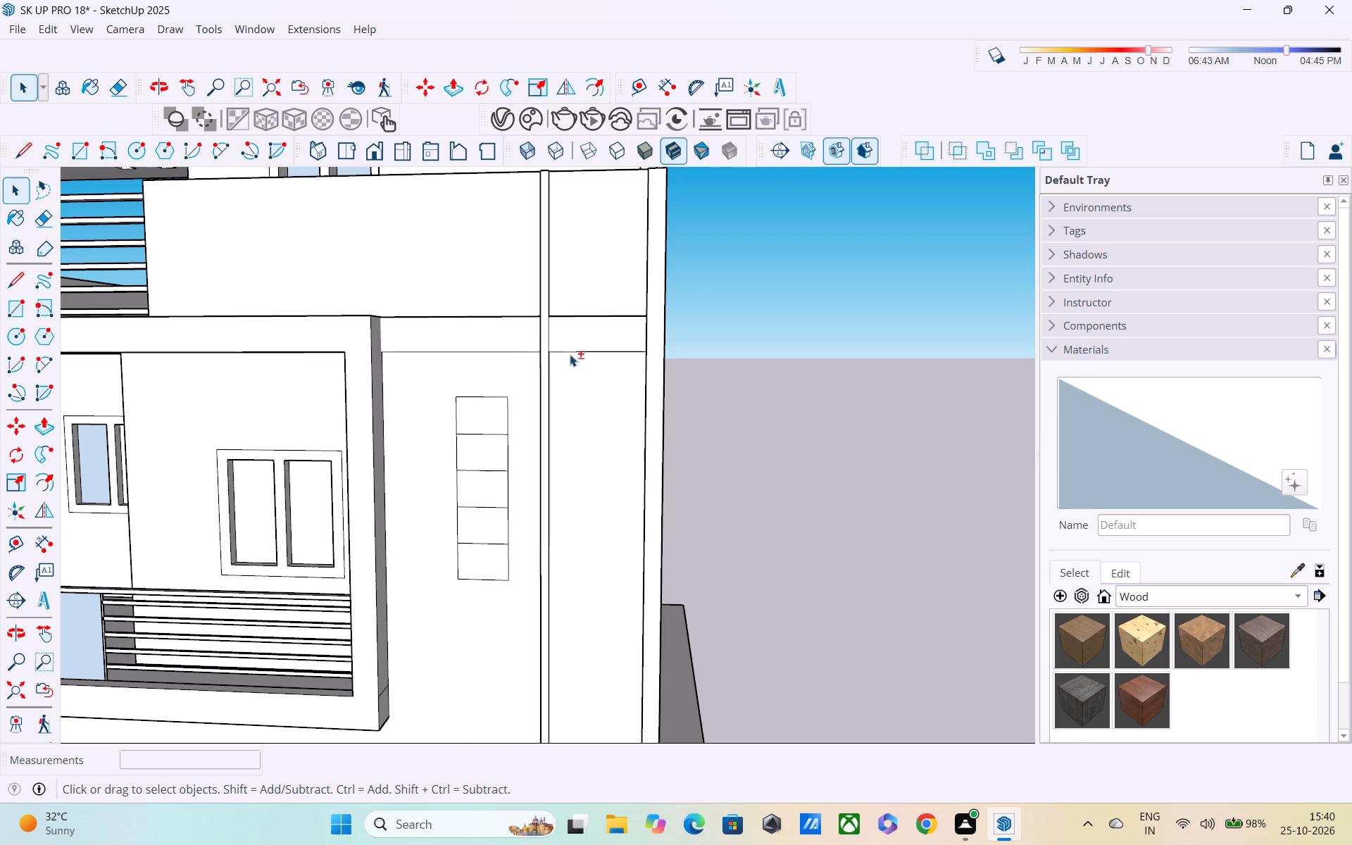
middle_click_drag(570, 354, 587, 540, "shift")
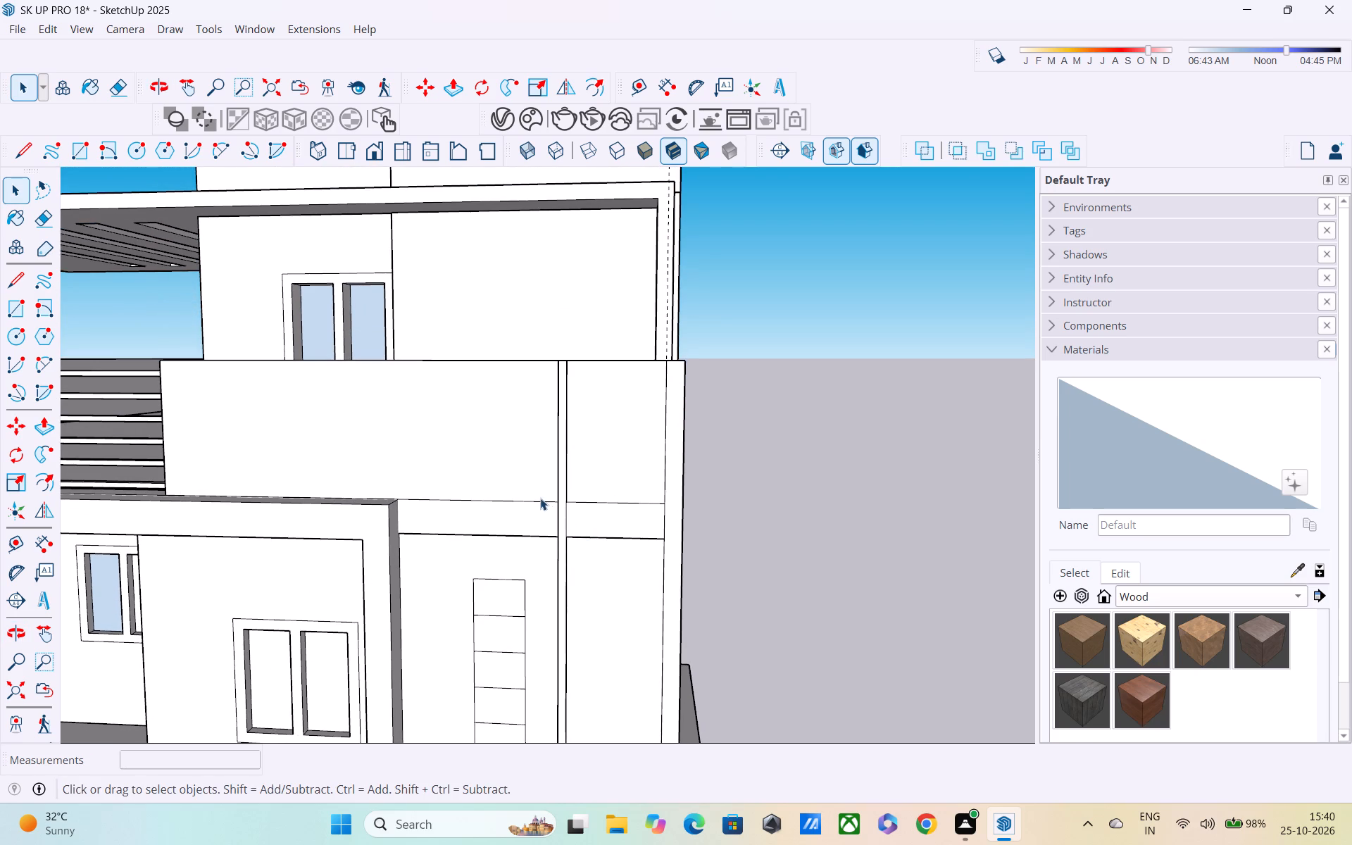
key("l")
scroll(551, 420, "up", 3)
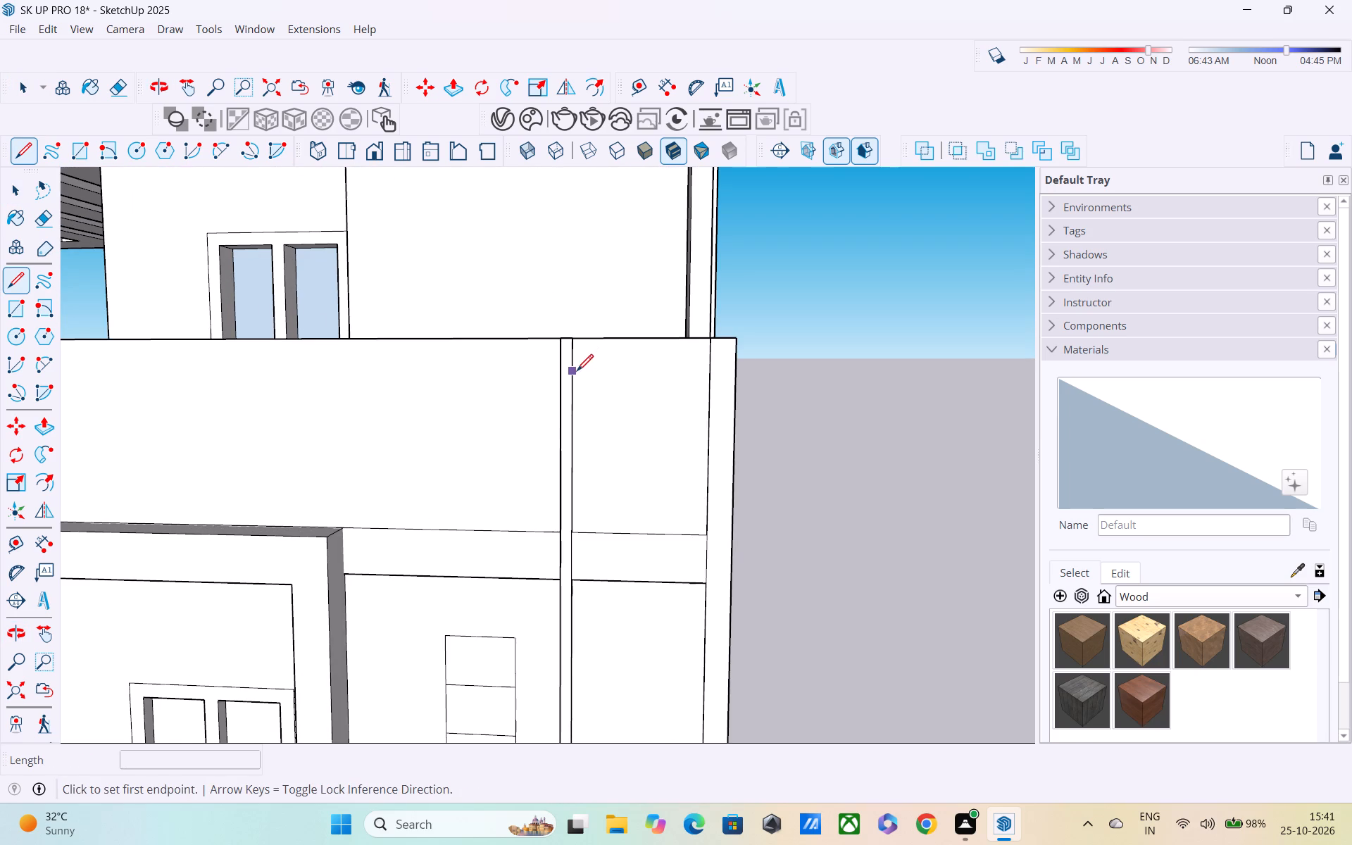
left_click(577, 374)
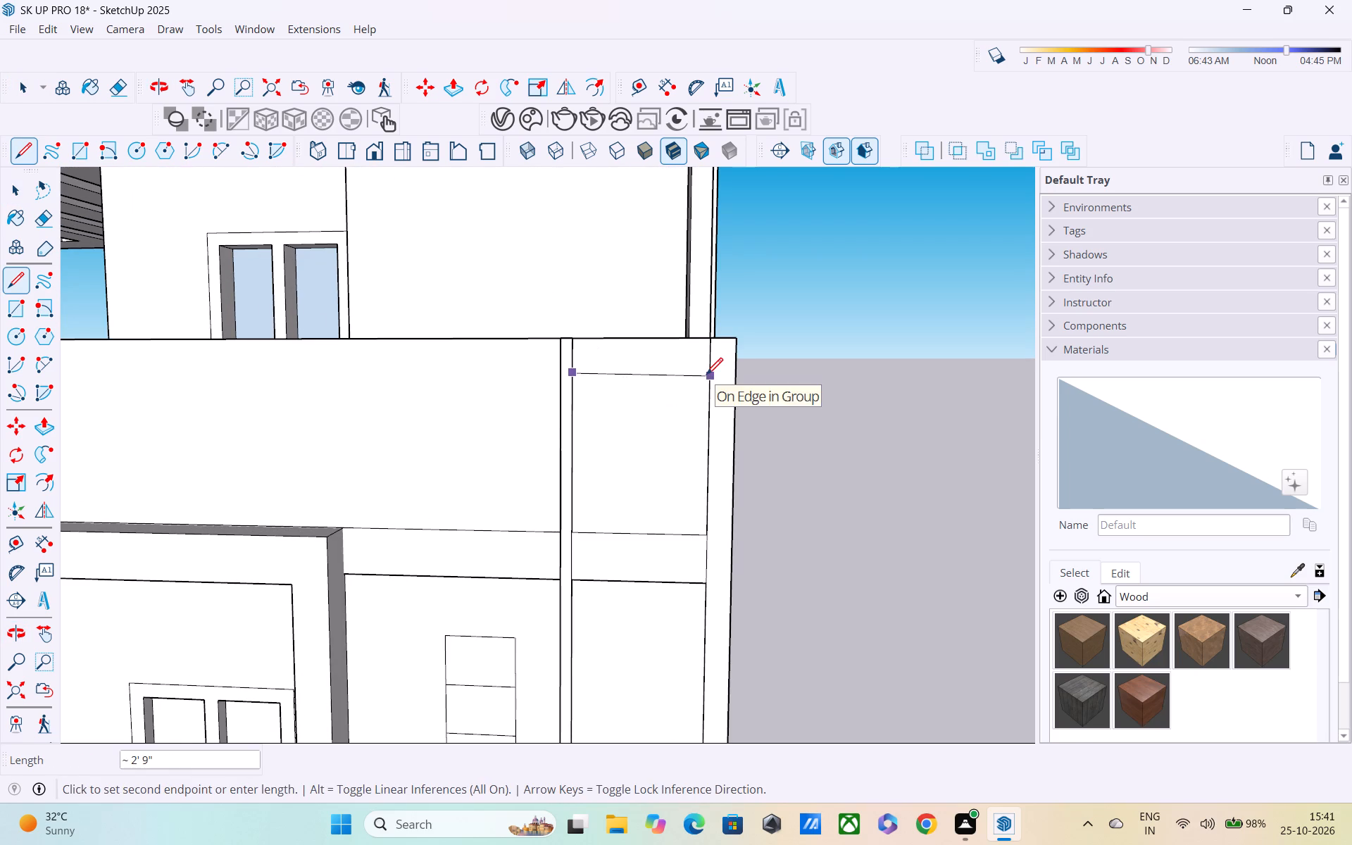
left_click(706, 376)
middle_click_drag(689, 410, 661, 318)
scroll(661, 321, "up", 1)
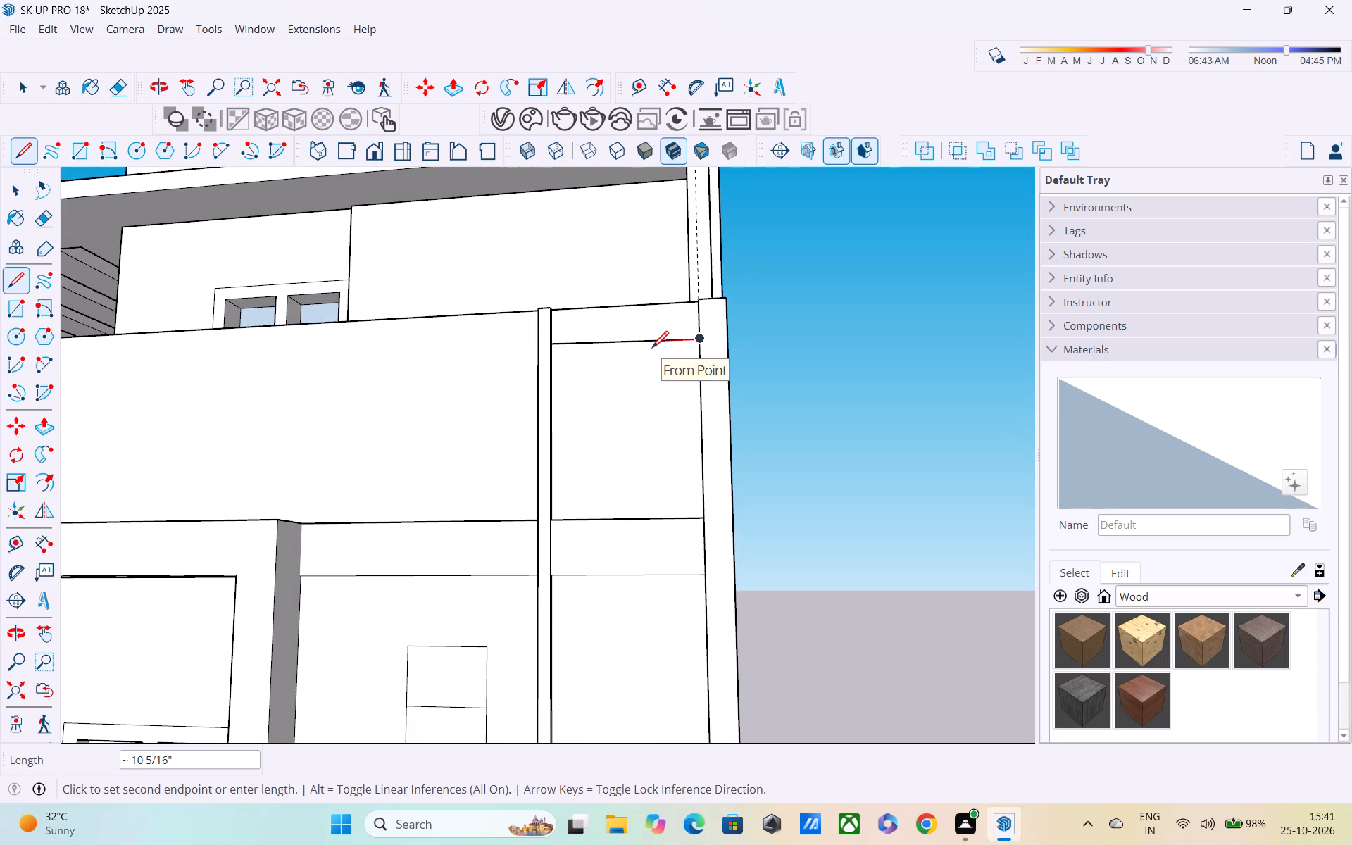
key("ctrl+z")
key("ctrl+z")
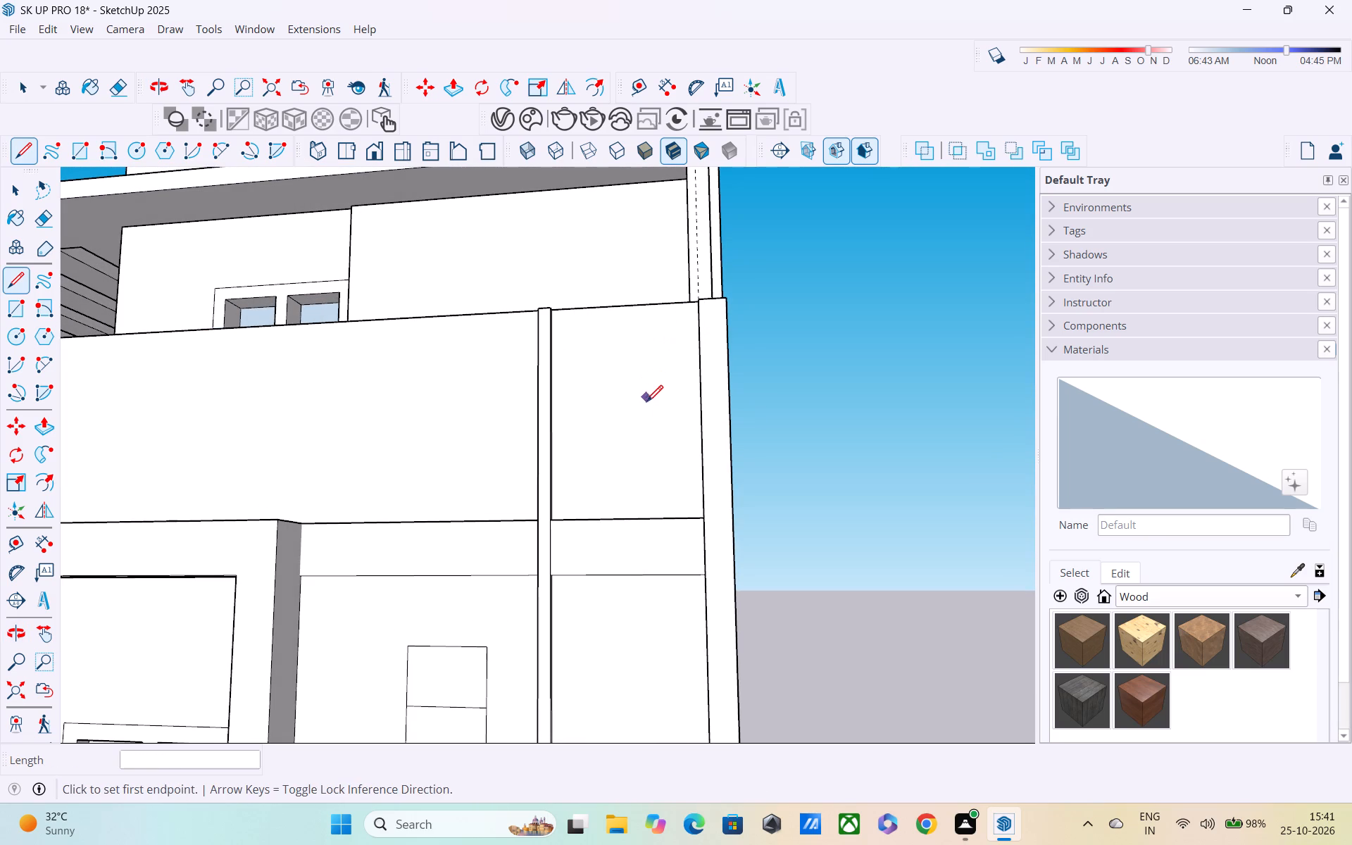
Open the front wall group containing the parapet panel and the vertical strip for editing.
key("space")
double_click(651, 425)
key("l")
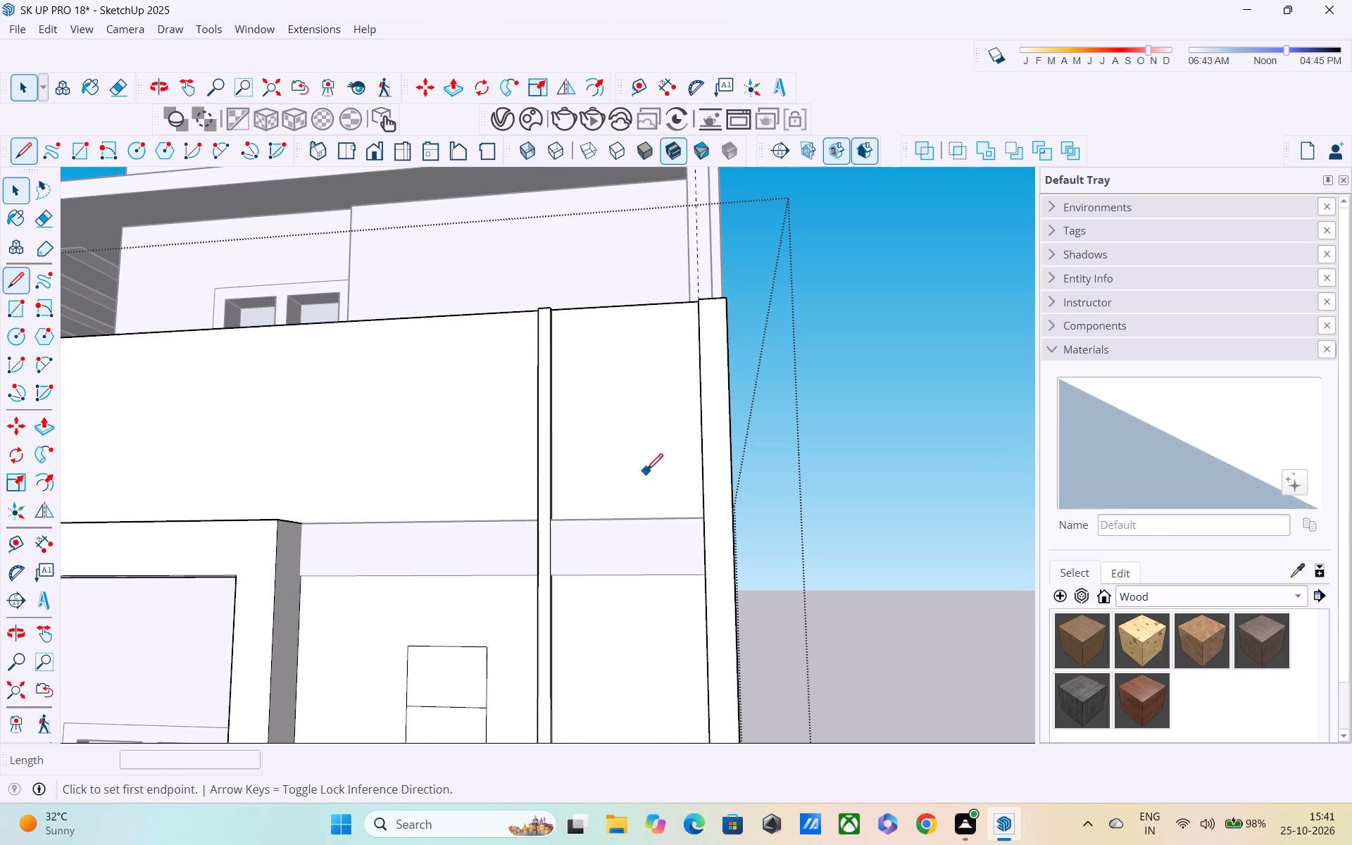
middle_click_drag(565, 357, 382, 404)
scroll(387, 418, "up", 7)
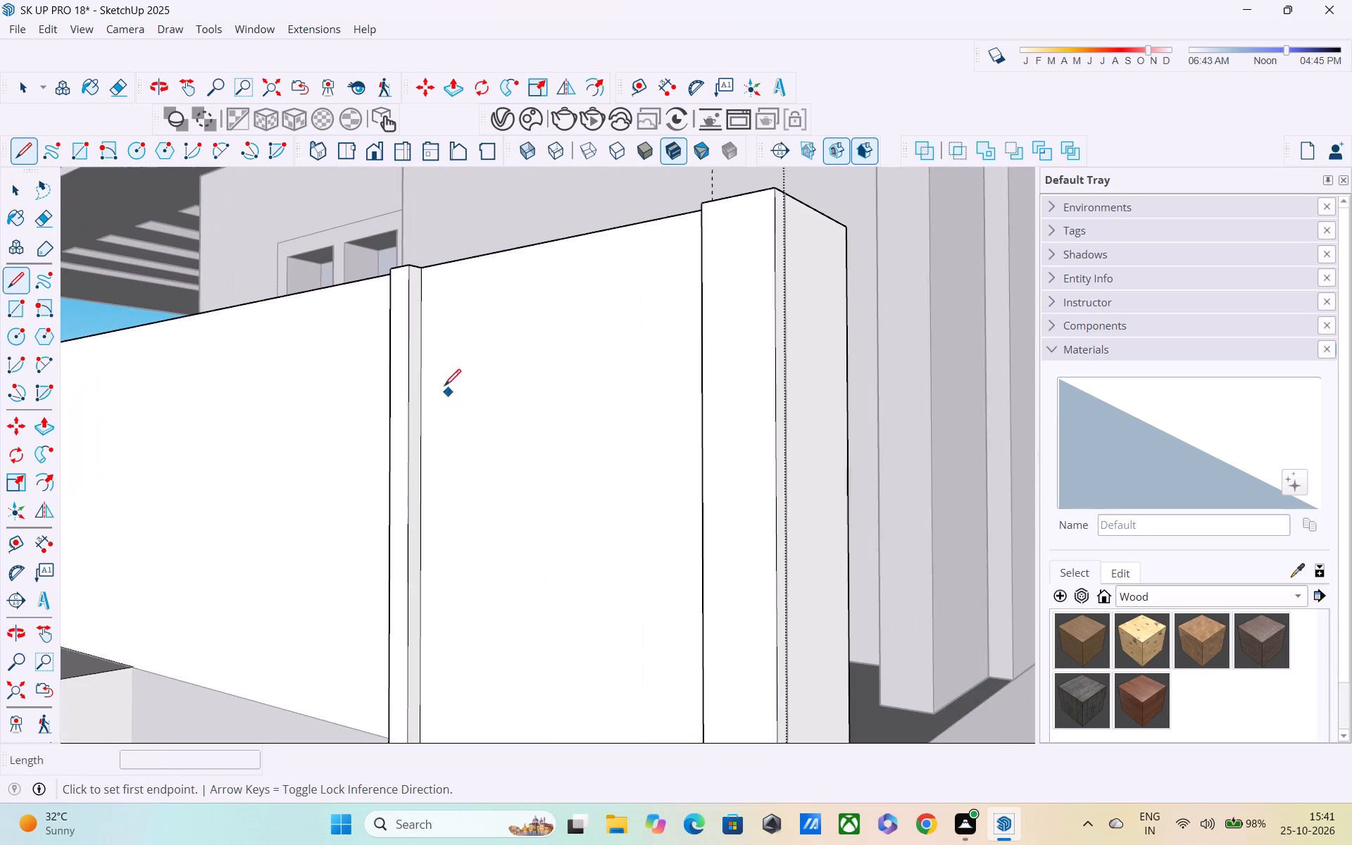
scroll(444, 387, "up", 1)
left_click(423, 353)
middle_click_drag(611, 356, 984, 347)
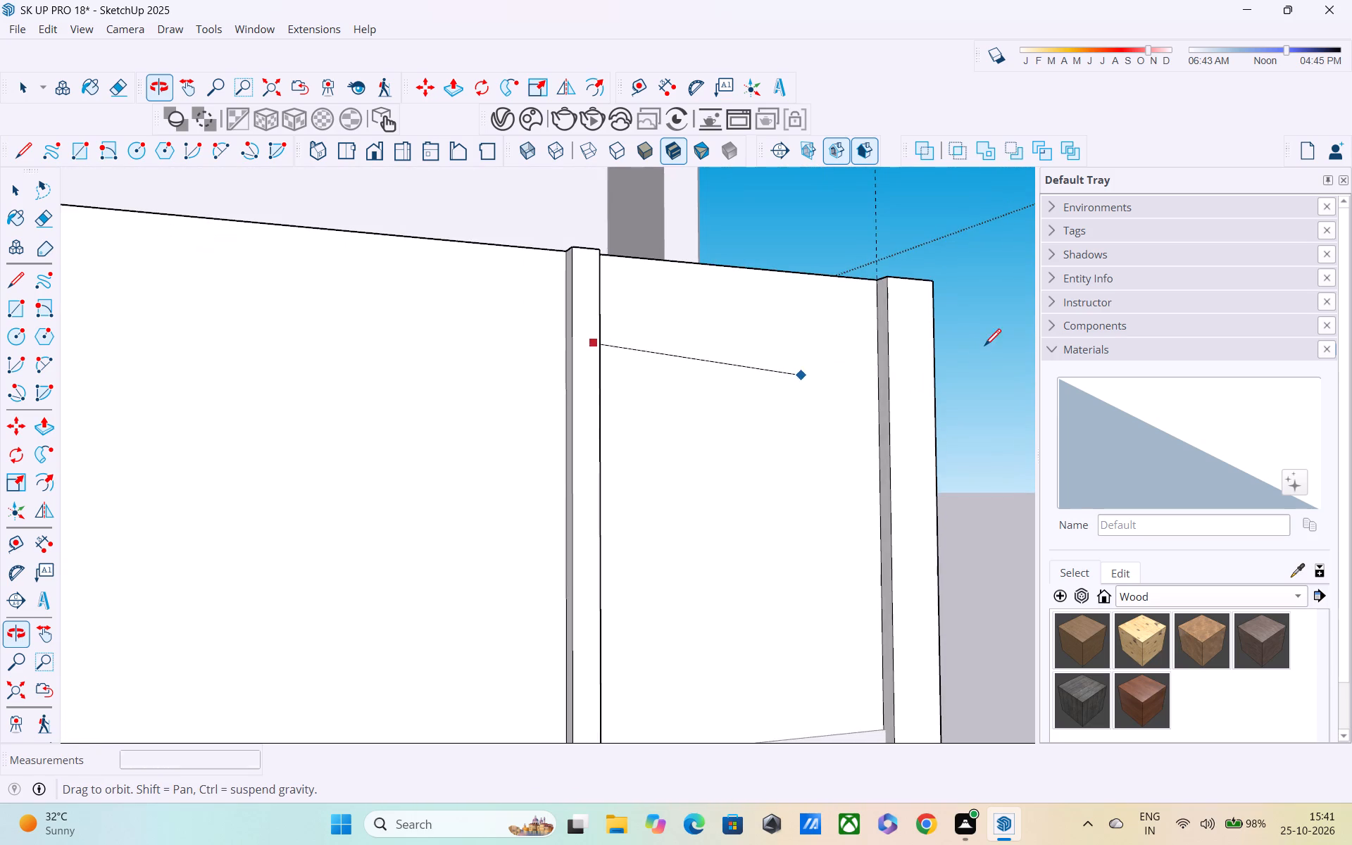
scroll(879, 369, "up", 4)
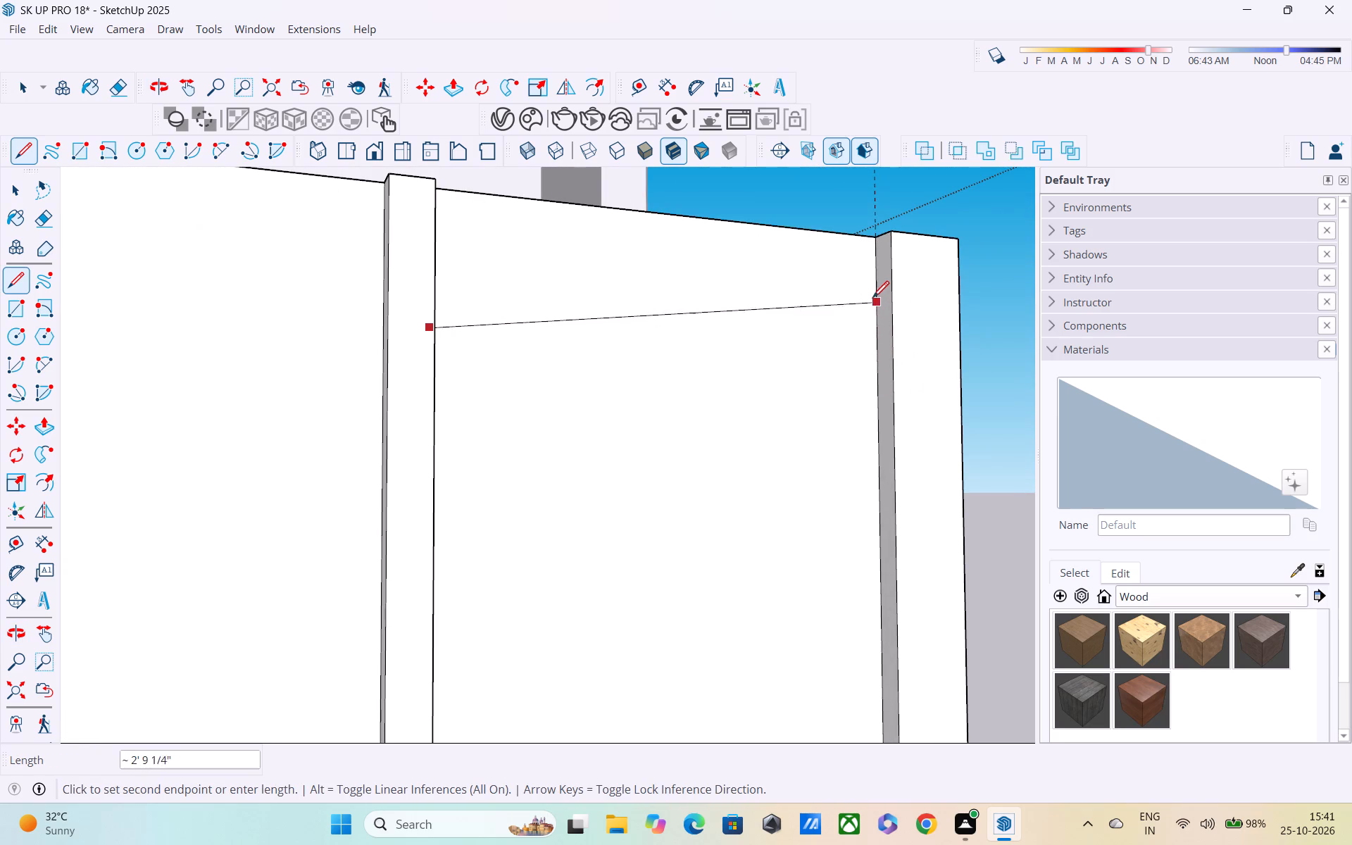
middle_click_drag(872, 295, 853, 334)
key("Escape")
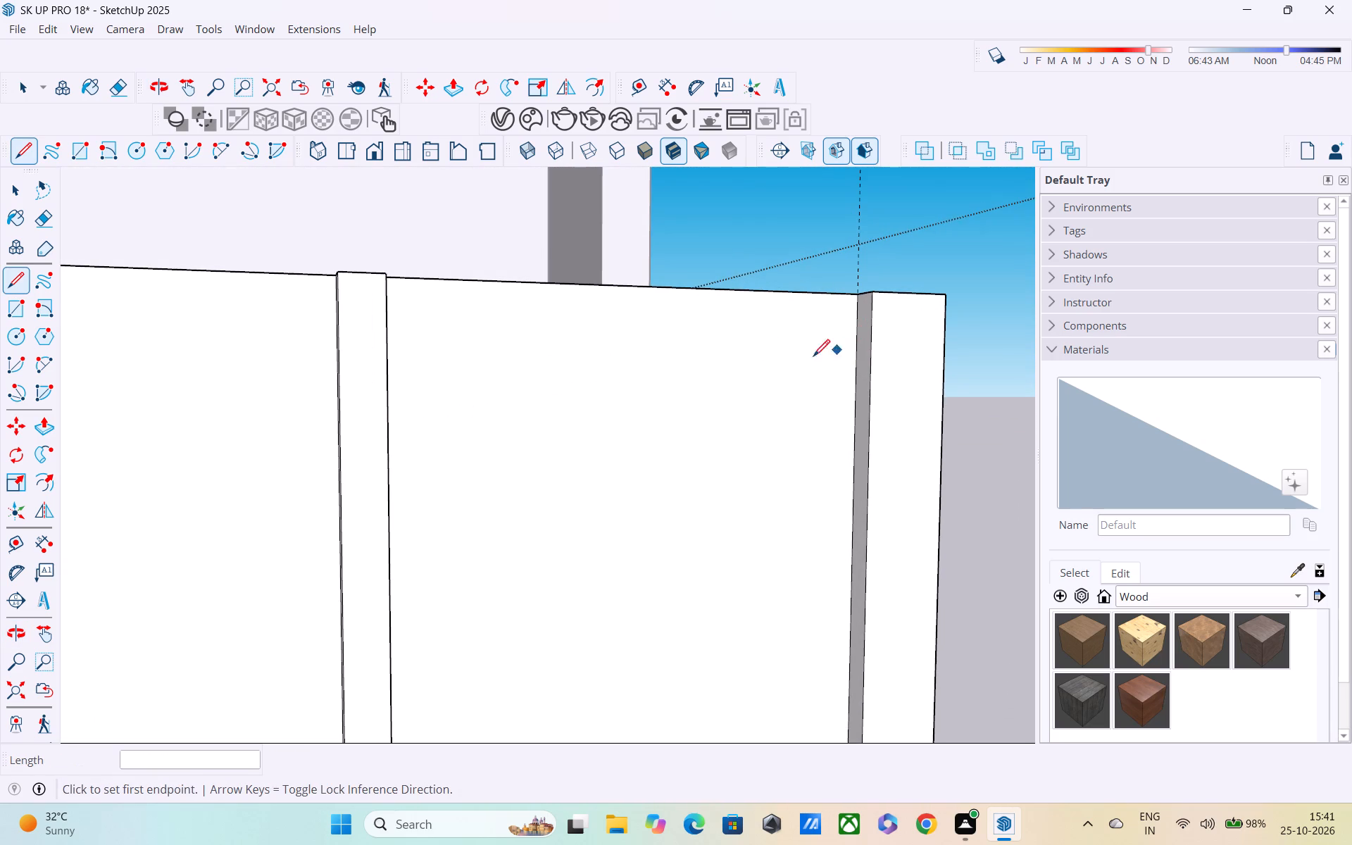
Copy the top edge of the recessed parapet panel between the vertical strips 4" down the panel face.
key("space")
left_click(715, 287)
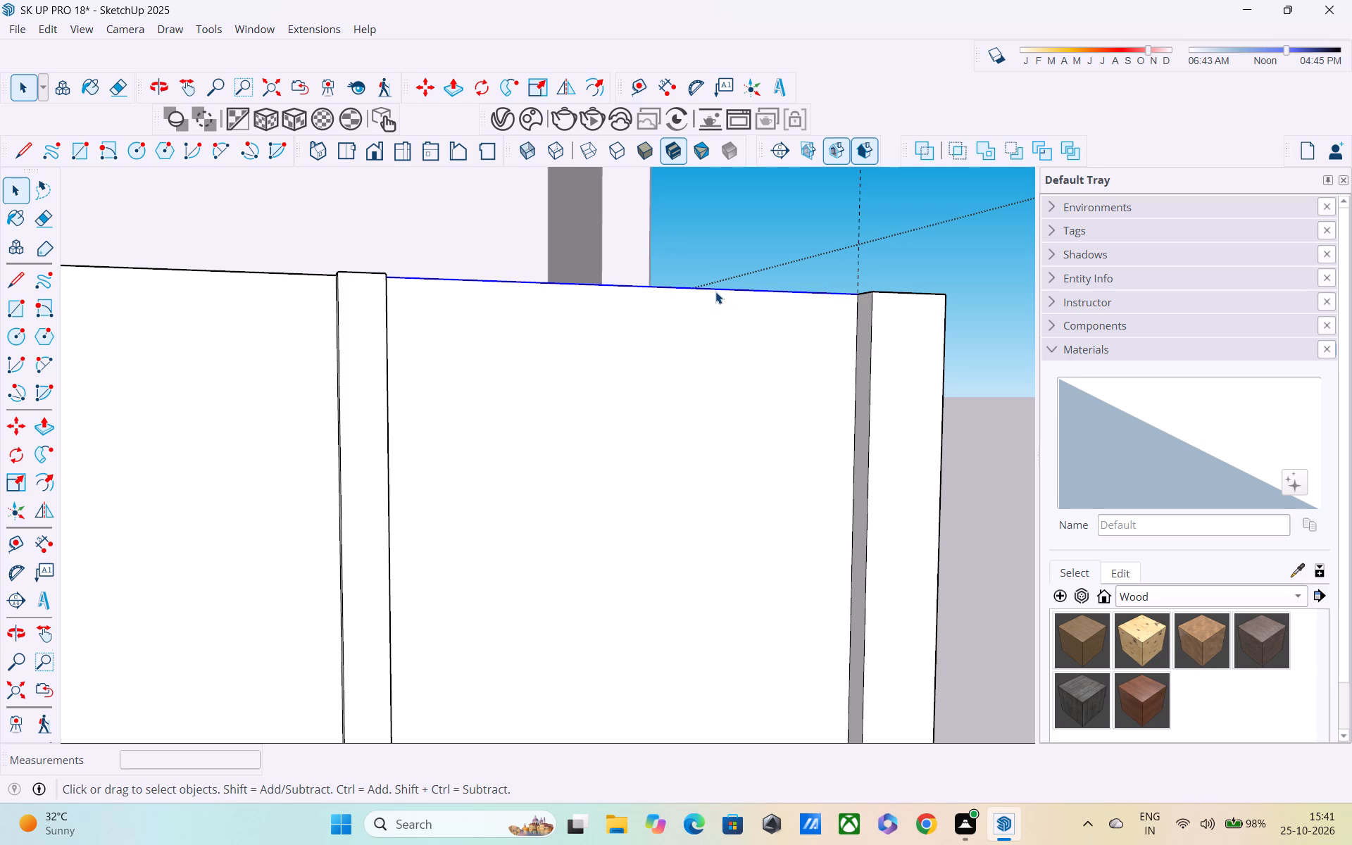
key("m")
middle_click_drag(877, 325, 941, 389)
scroll(920, 375, "up", 3)
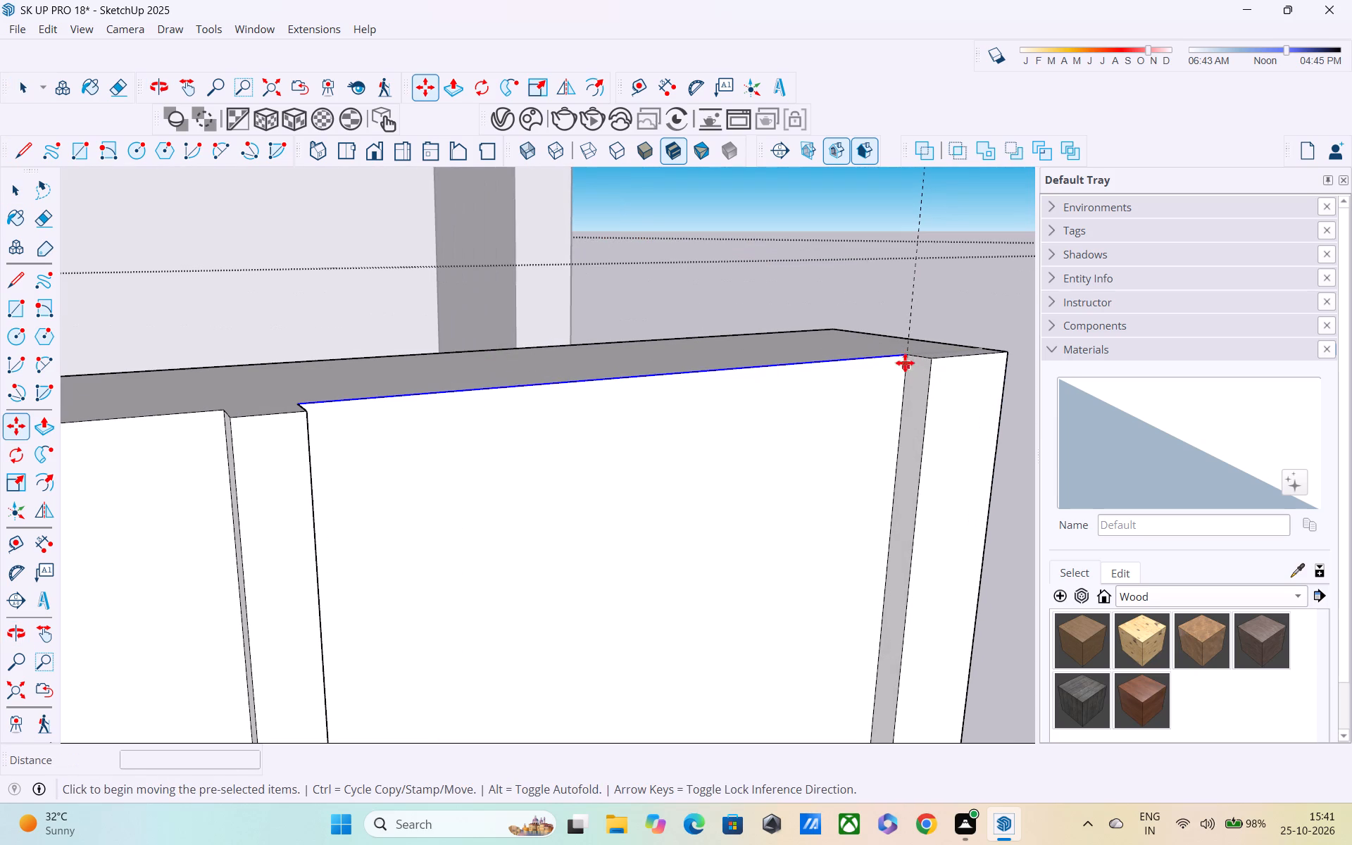
left_click(907, 359)
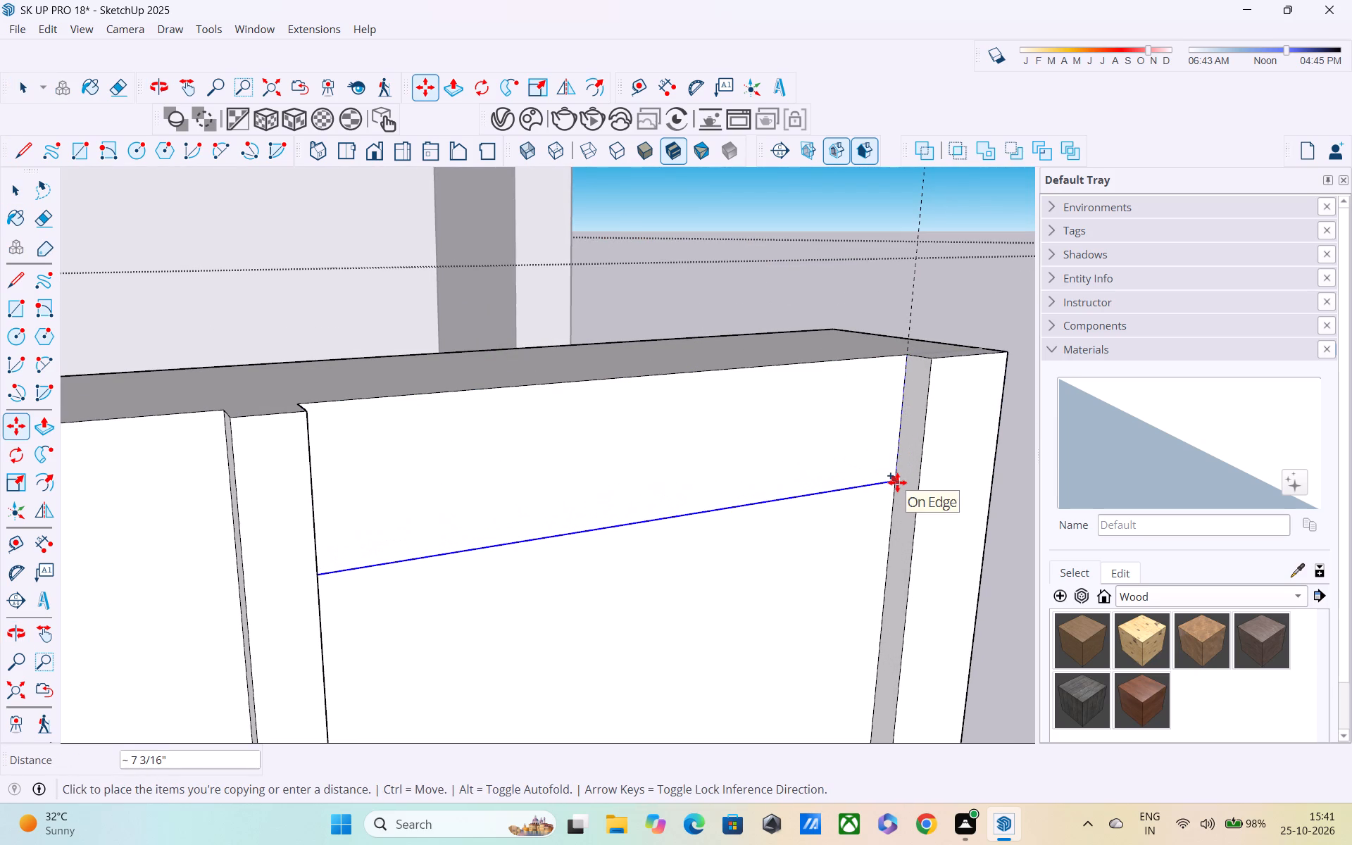
middle_click_drag(893, 484, 804, 420)
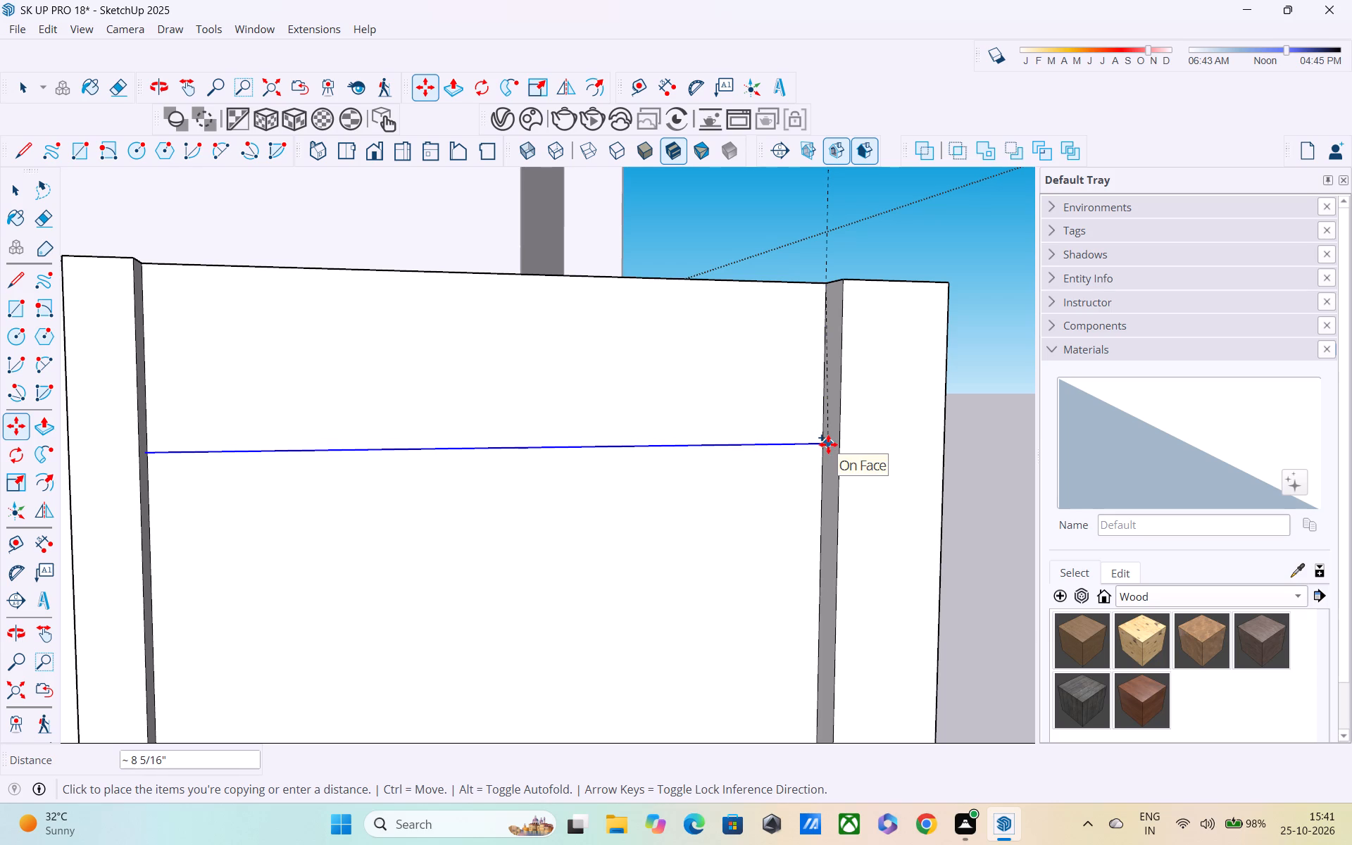
middle_click_drag(817, 399, 869, 415)
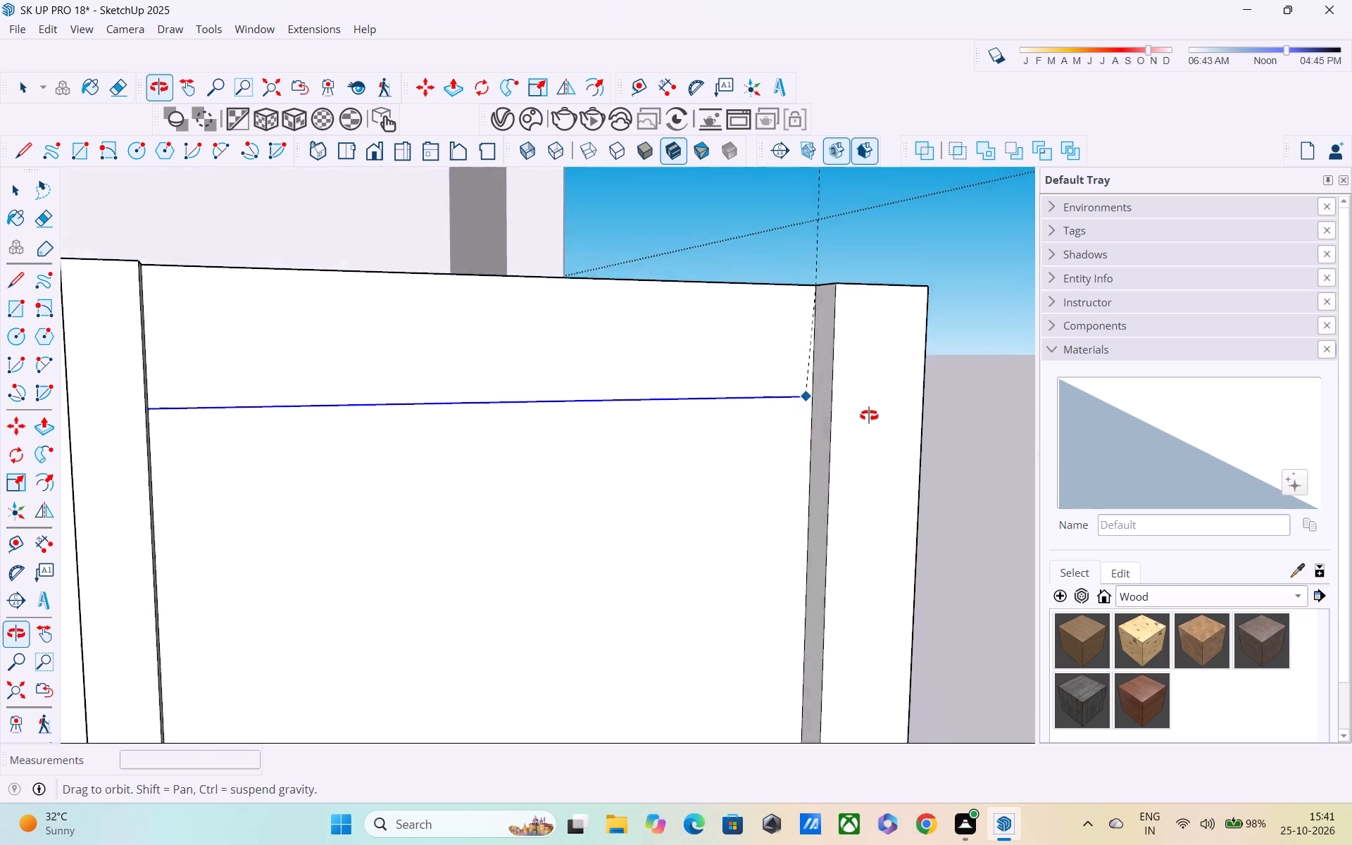
middle_click_drag(869, 415, 986, 479)
scroll(804, 403, "up", 2)
scroll(751, 309, "up", 1)
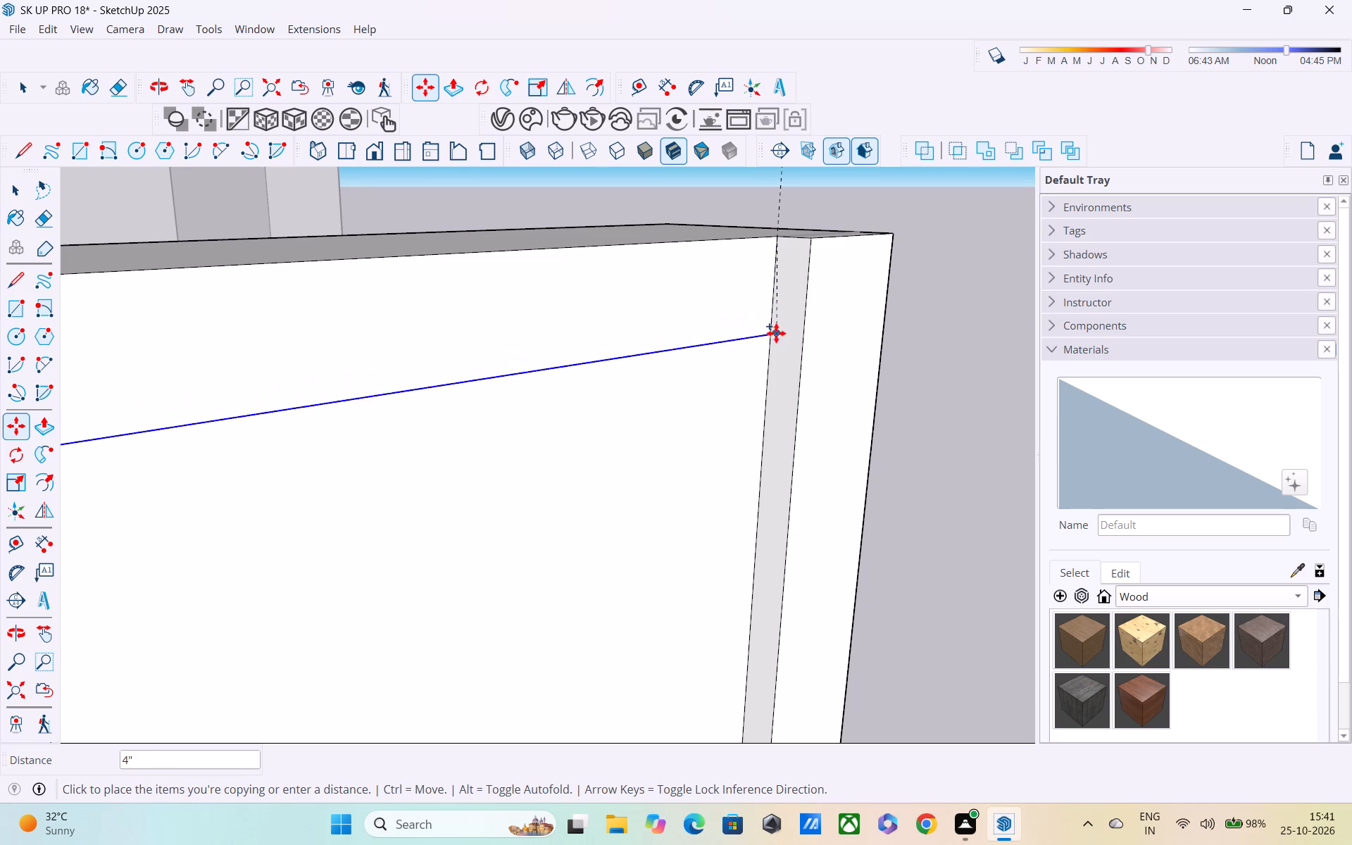
left_click(771, 333)
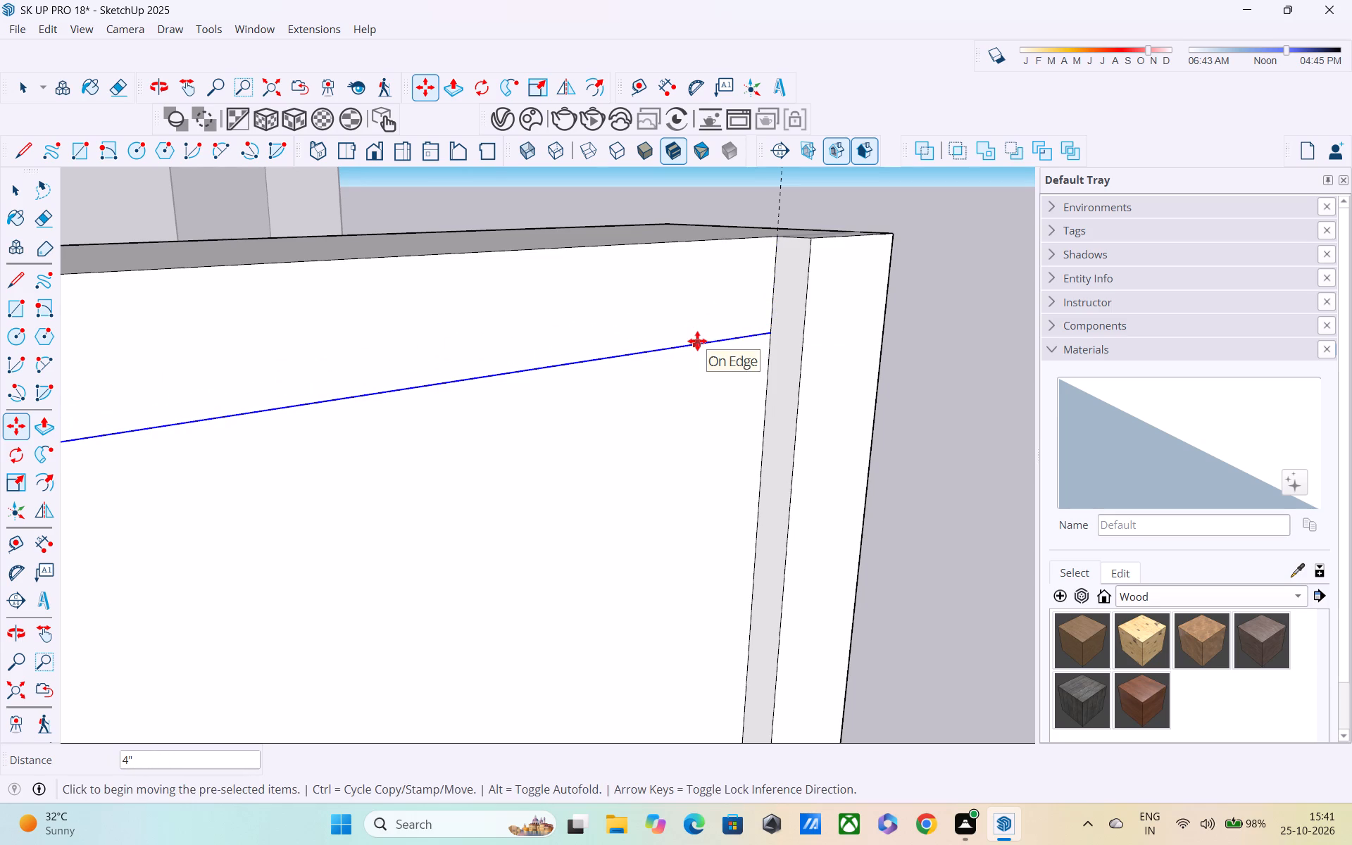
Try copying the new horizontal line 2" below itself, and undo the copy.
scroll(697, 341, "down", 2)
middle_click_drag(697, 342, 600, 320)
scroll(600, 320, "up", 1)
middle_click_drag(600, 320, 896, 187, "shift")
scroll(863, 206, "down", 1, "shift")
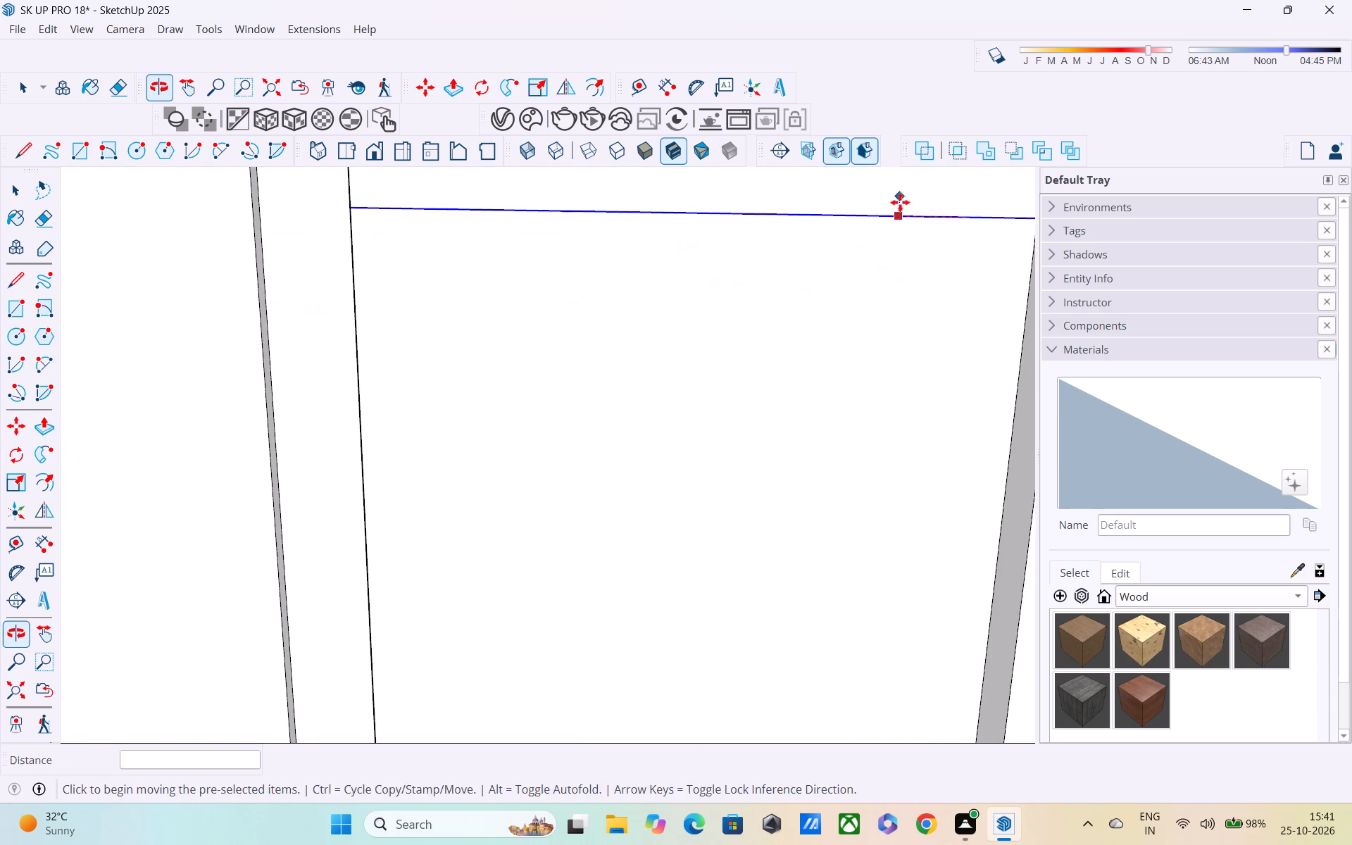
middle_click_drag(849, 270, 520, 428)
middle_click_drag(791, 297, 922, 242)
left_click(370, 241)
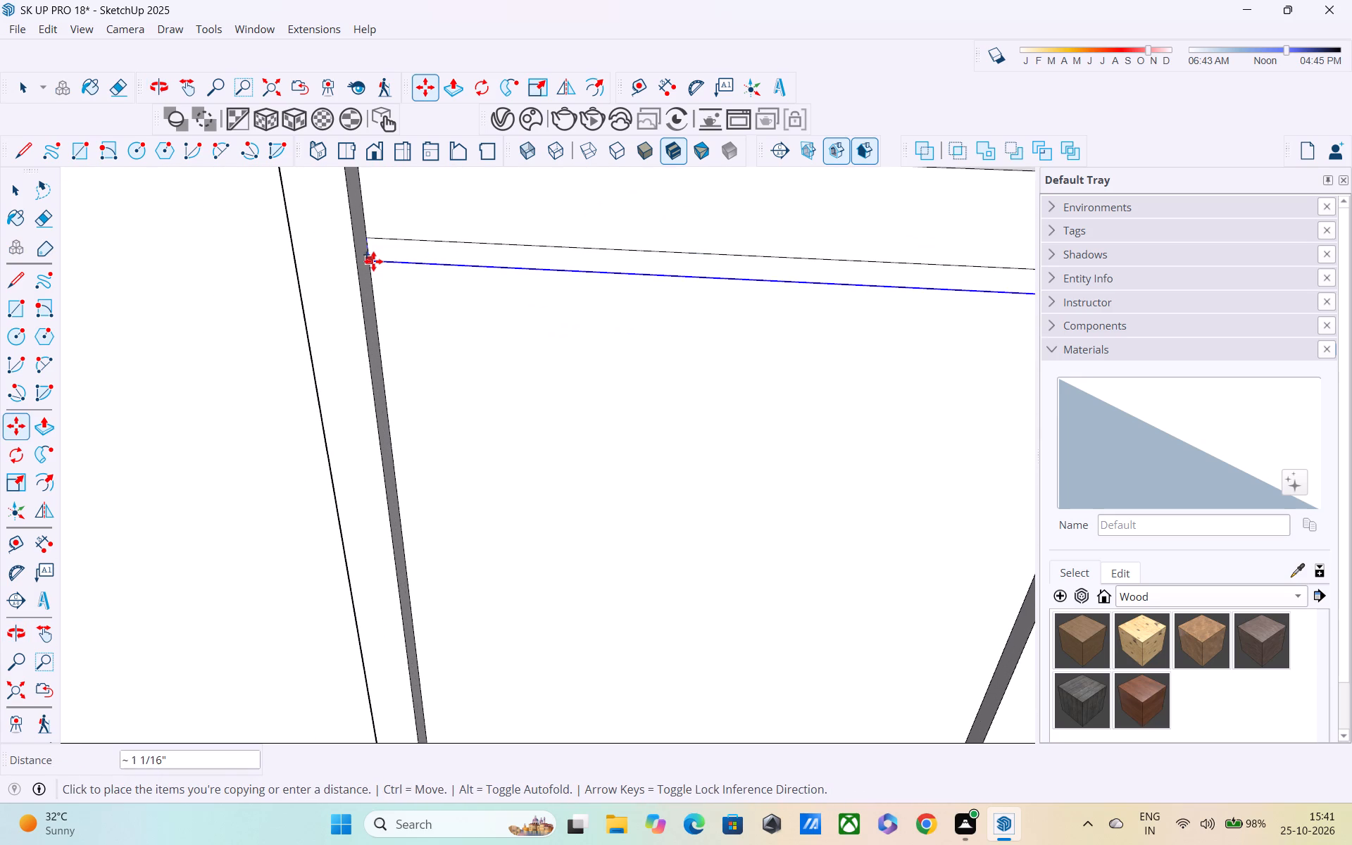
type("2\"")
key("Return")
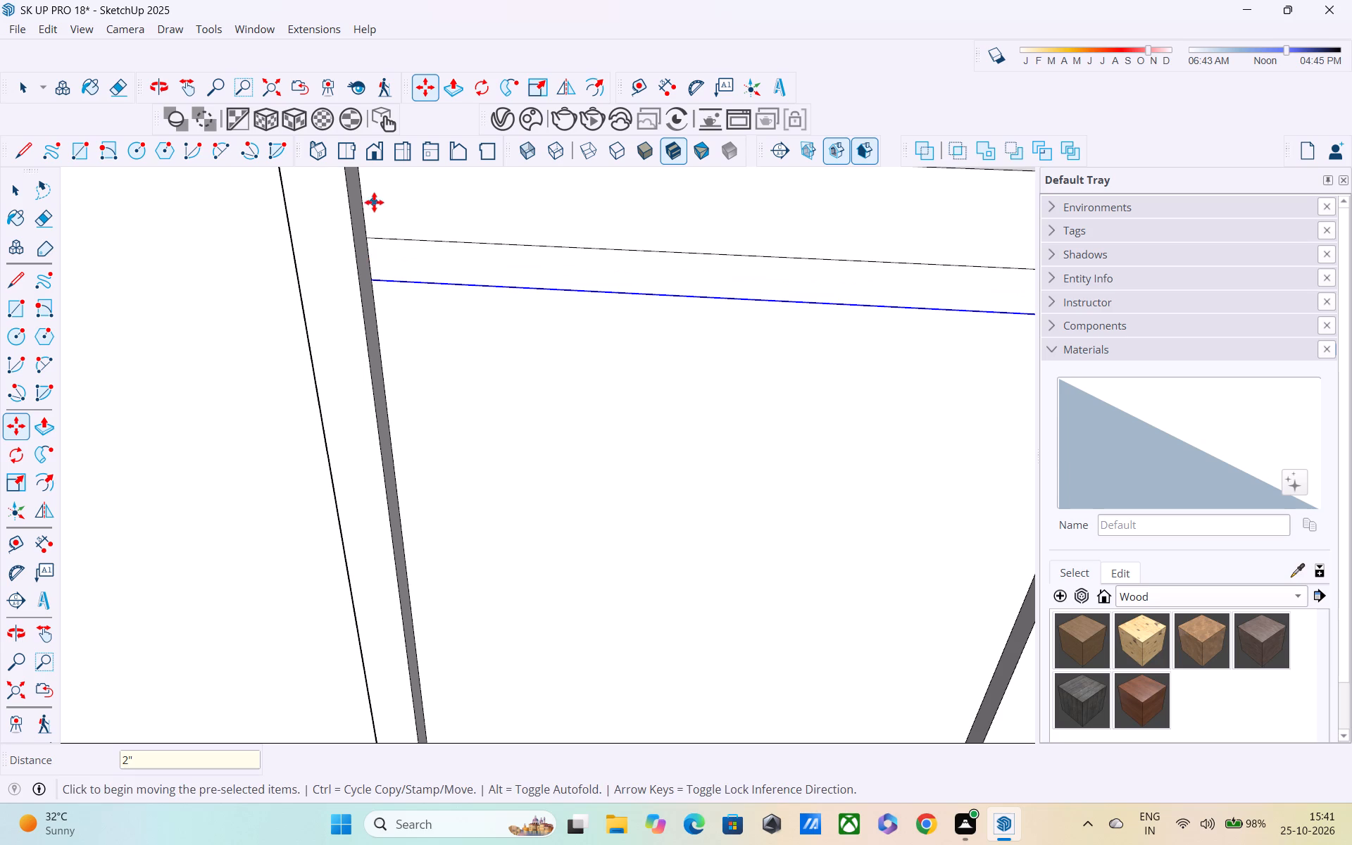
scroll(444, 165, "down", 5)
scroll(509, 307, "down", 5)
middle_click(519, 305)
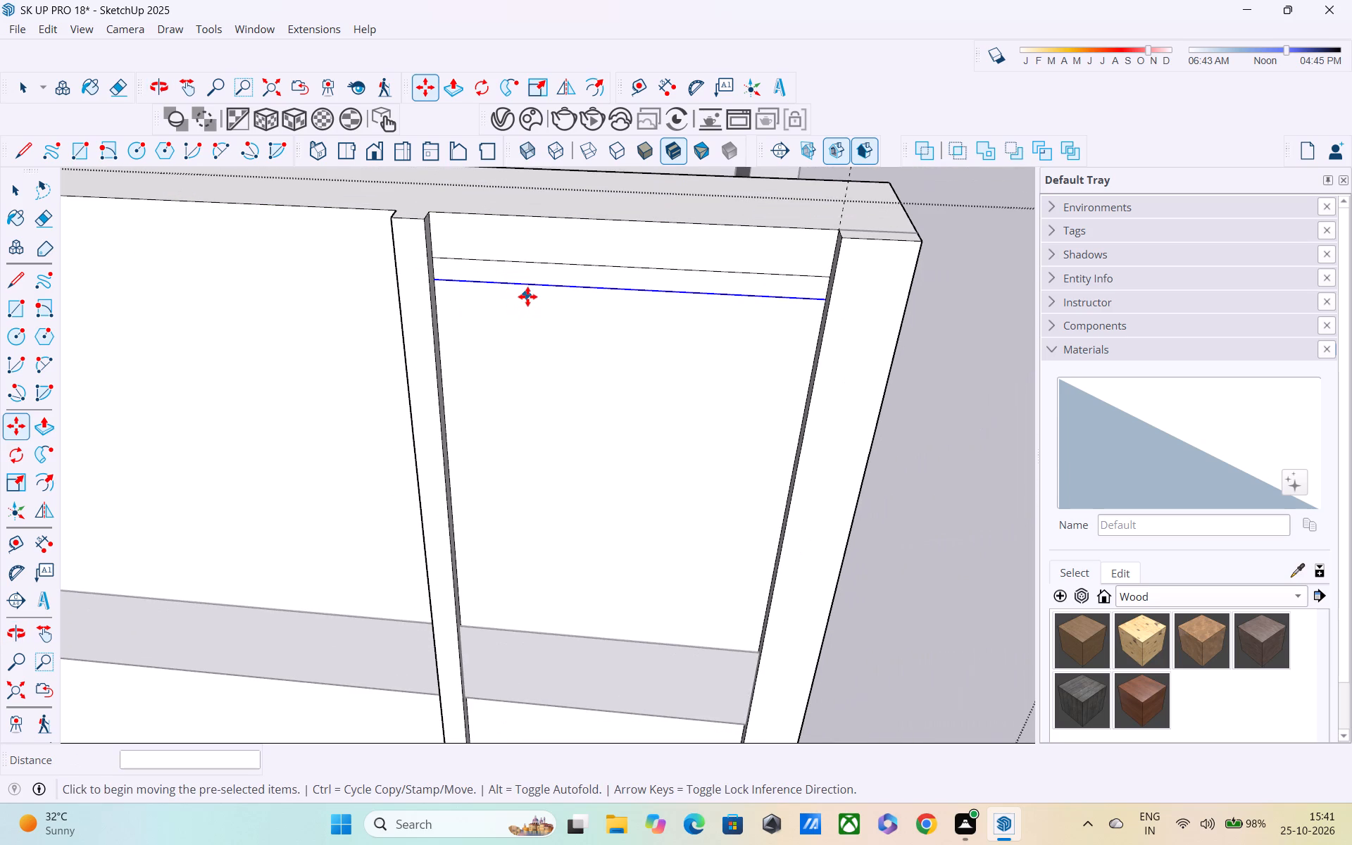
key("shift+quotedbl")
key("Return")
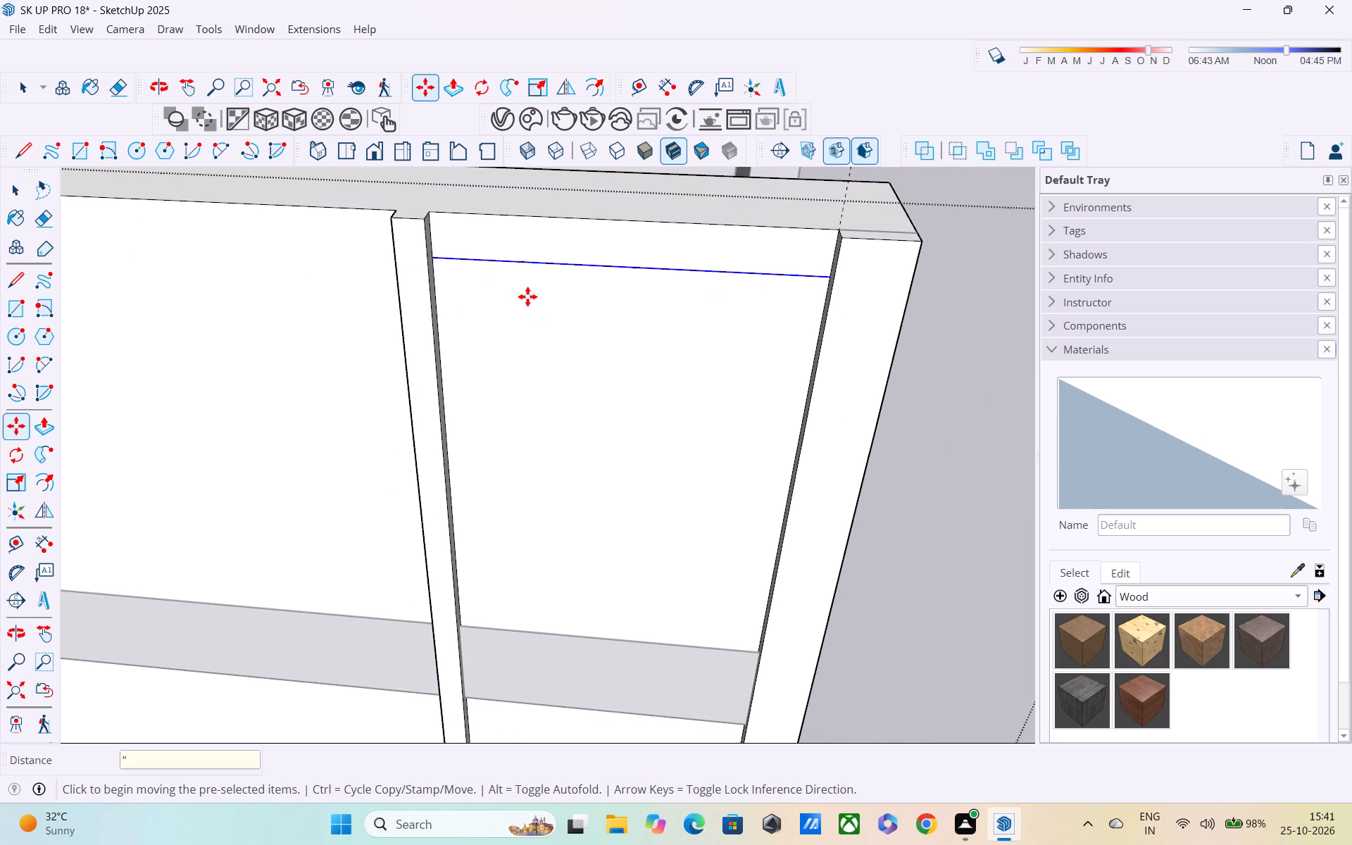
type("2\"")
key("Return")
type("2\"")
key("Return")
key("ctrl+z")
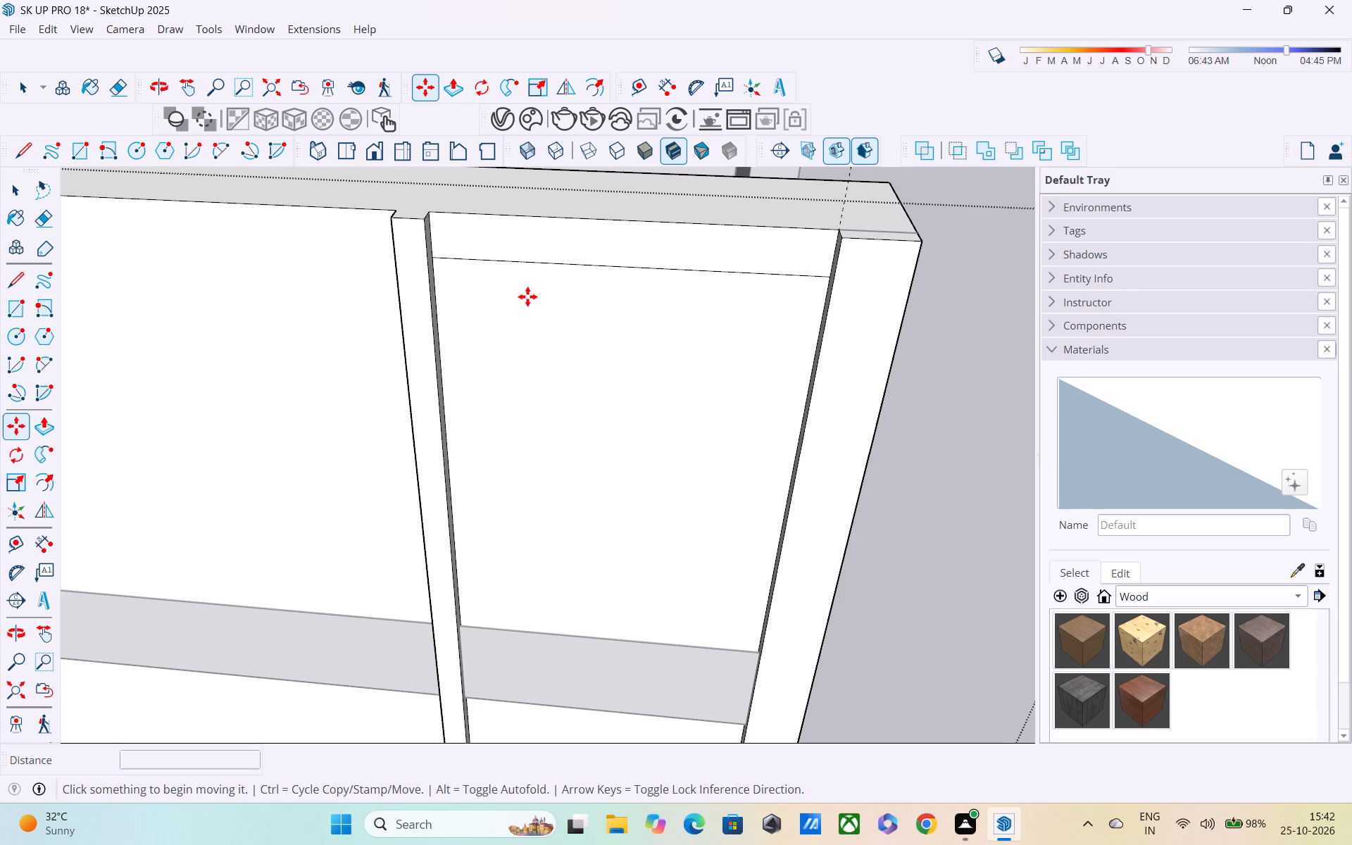
Copy the horizontal line near the panel's top 1" down to form a narrow groove outline.
middle_click_drag(478, 270, 361, 193)
scroll(432, 234, "down", 2)
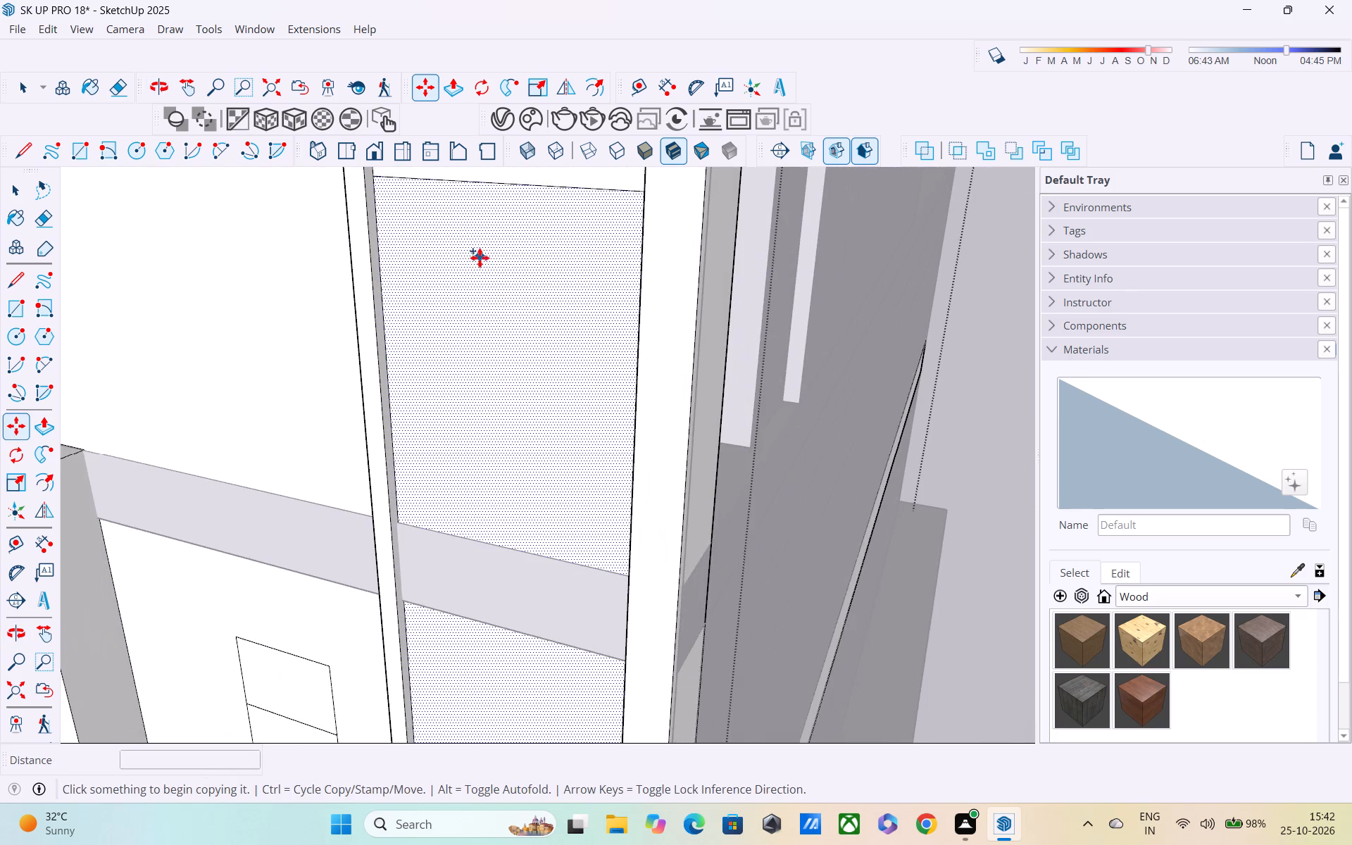
middle_click_drag(486, 265, 561, 374, "shift")
scroll(558, 360, "down", 5)
scroll(559, 356, "up", 1)
middle_click_drag(559, 356, 614, 296)
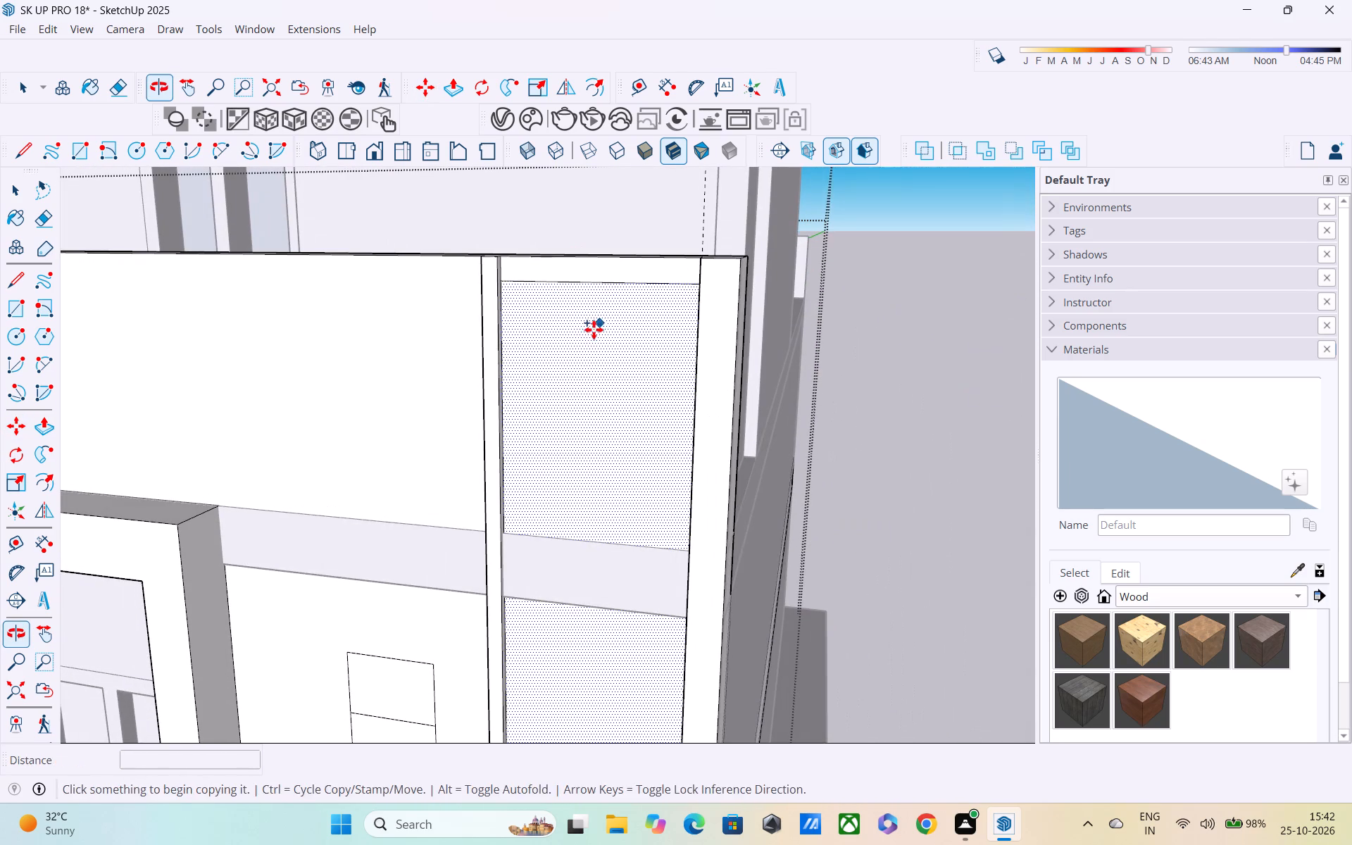
key("space")
left_click(568, 282)
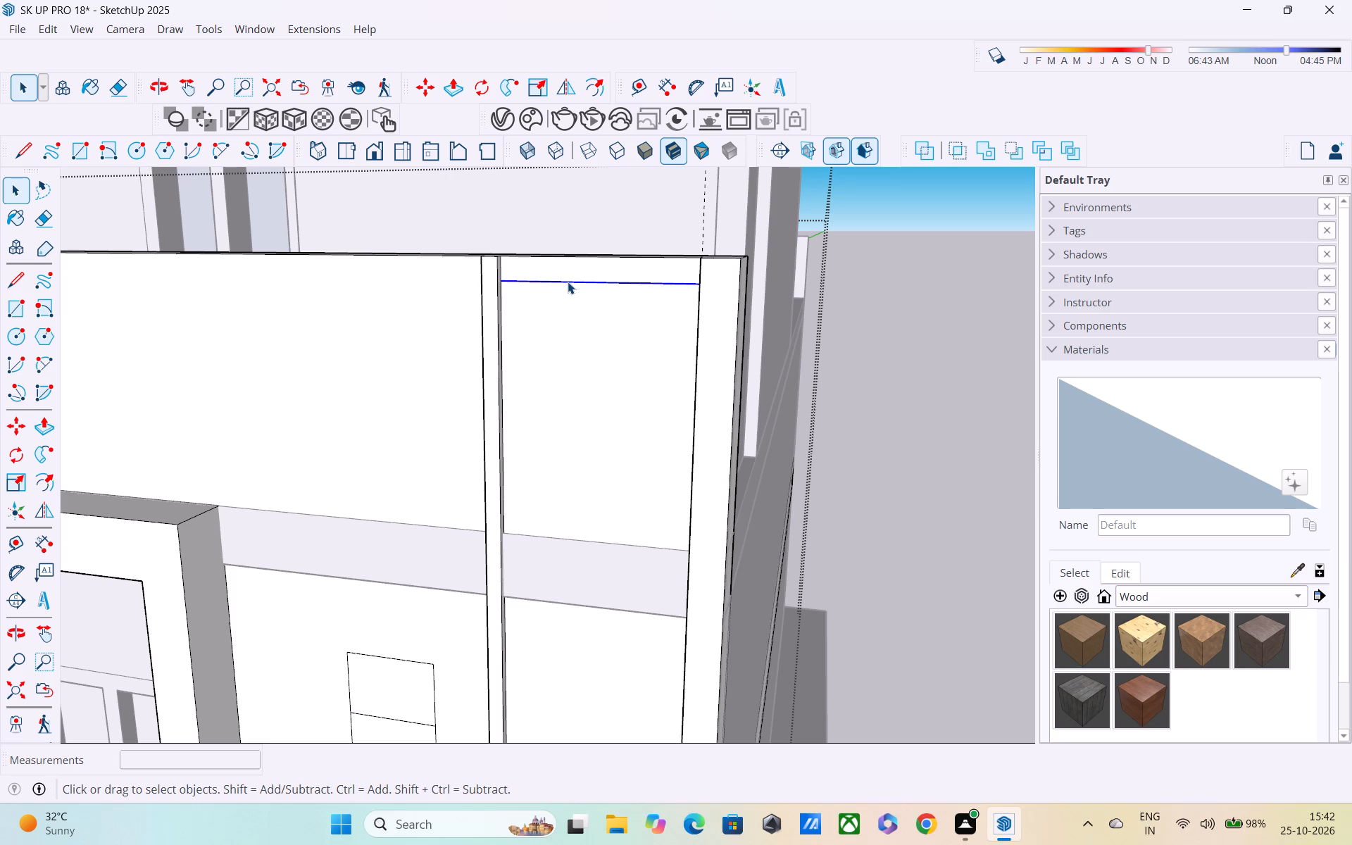
key("m")
scroll(570, 275, "up", 4)
scroll(482, 303, "up", 3)
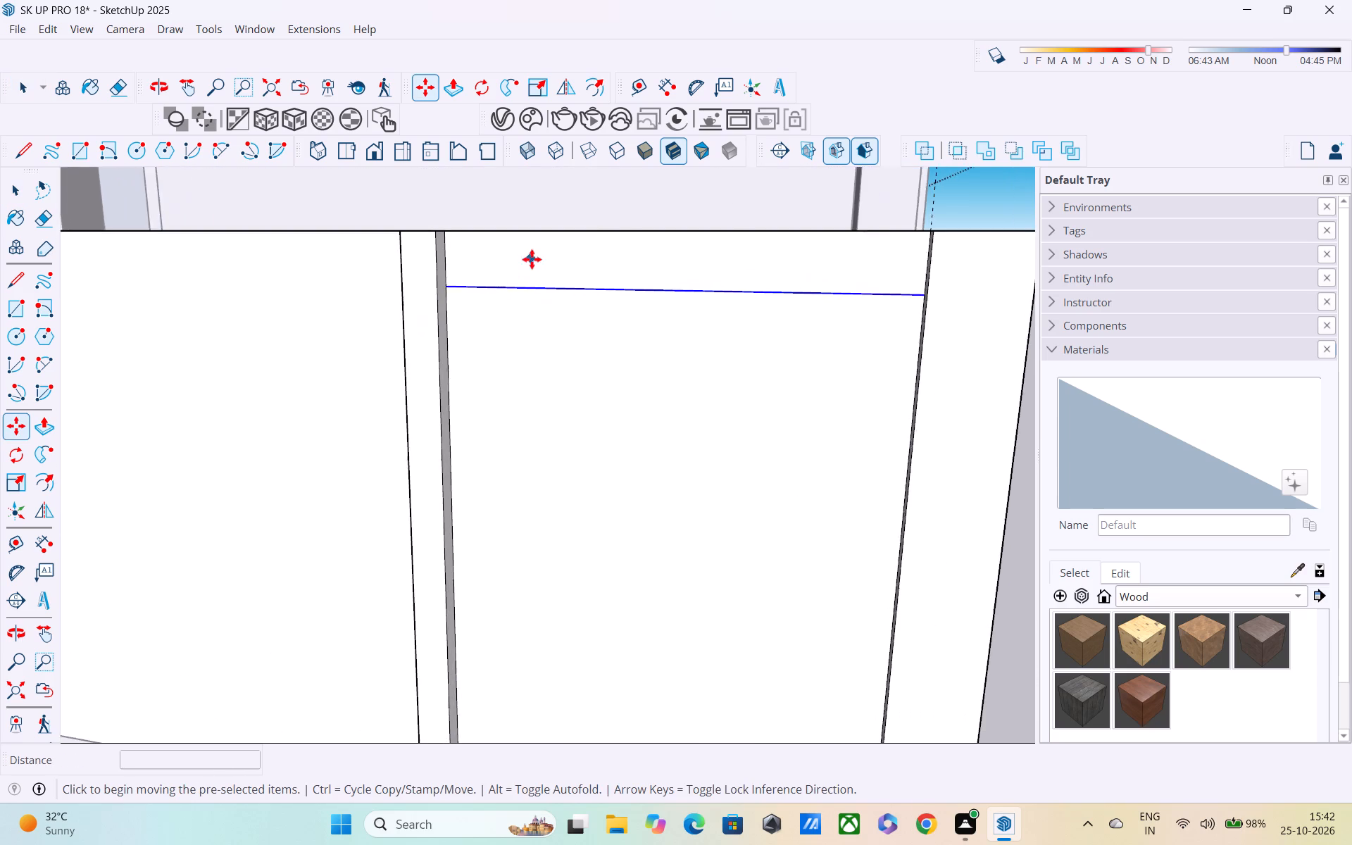
scroll(532, 259, "up", 8)
left_click(444, 248)
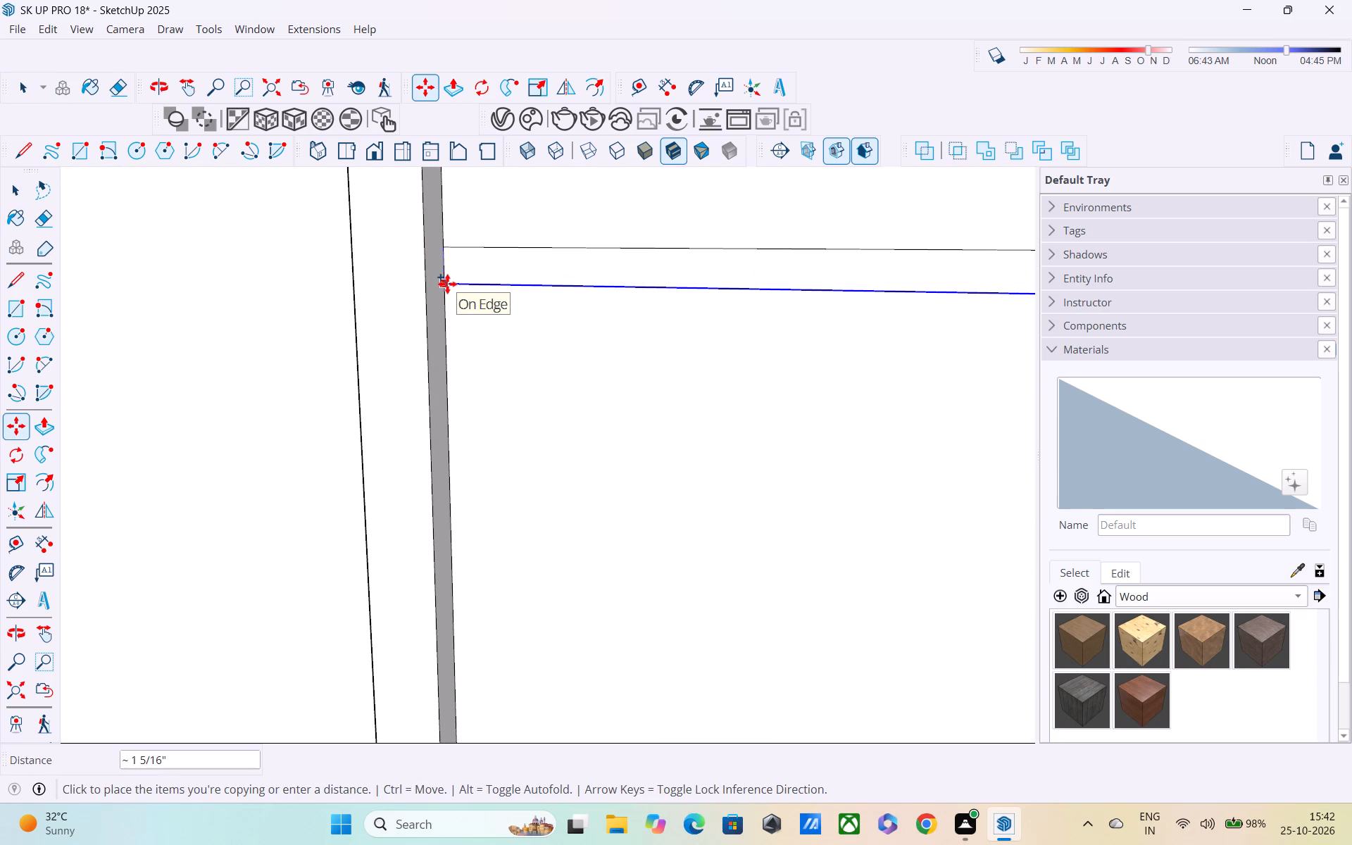
type("1\"")
key("Return")
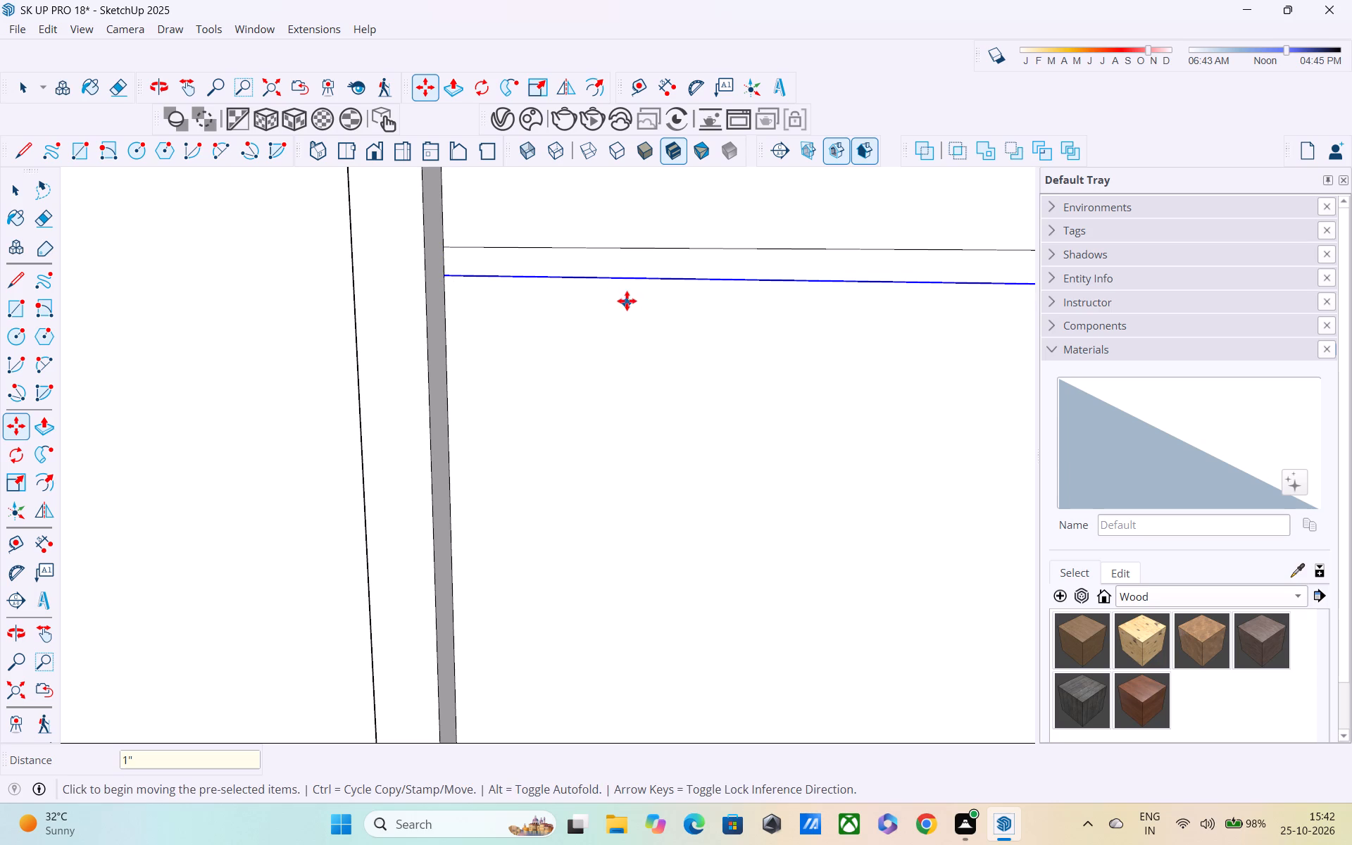
Copy the pair of groove lines straight down the recessed panel about 16' 9", to just above its bottom edge.
key("space")
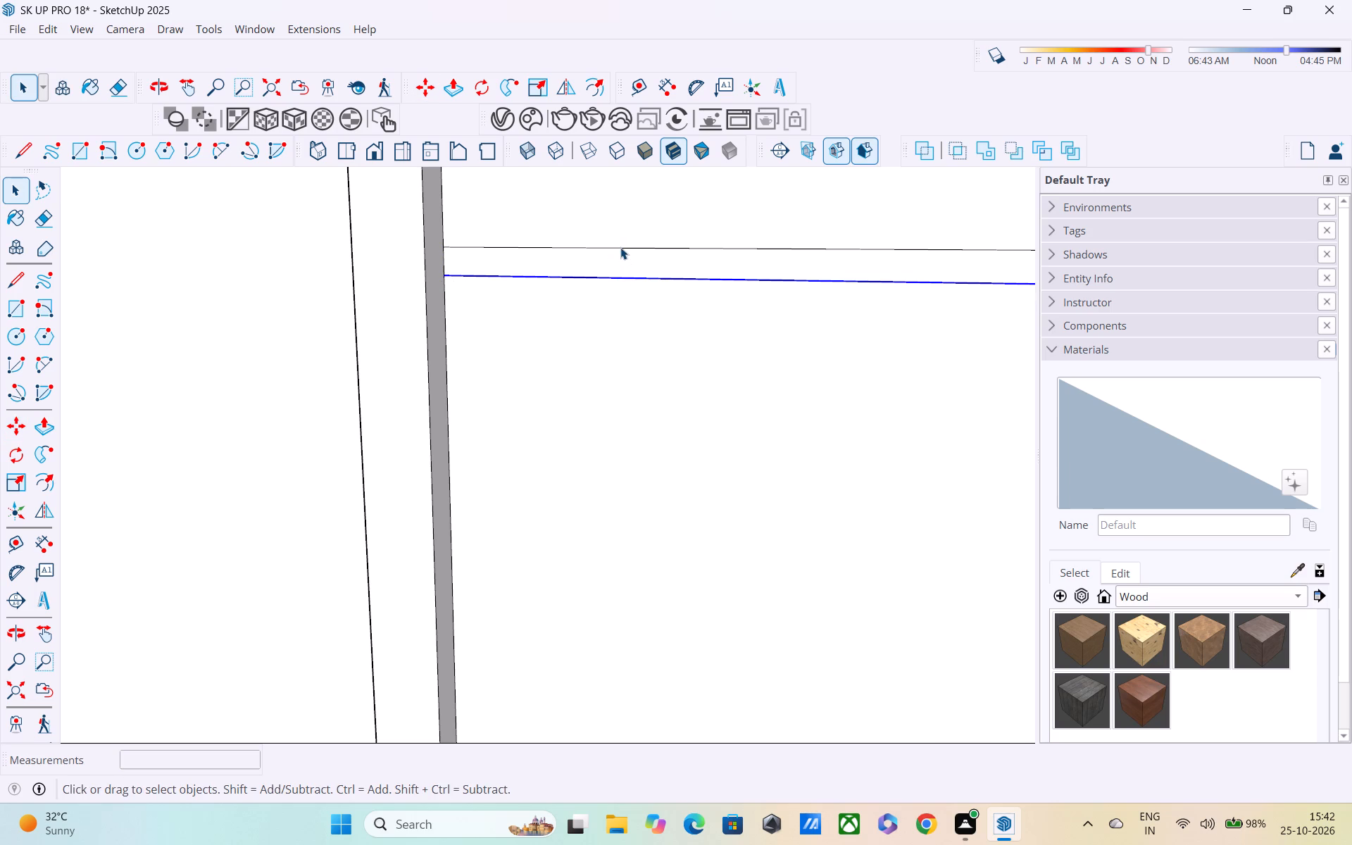
left_click(620, 247)
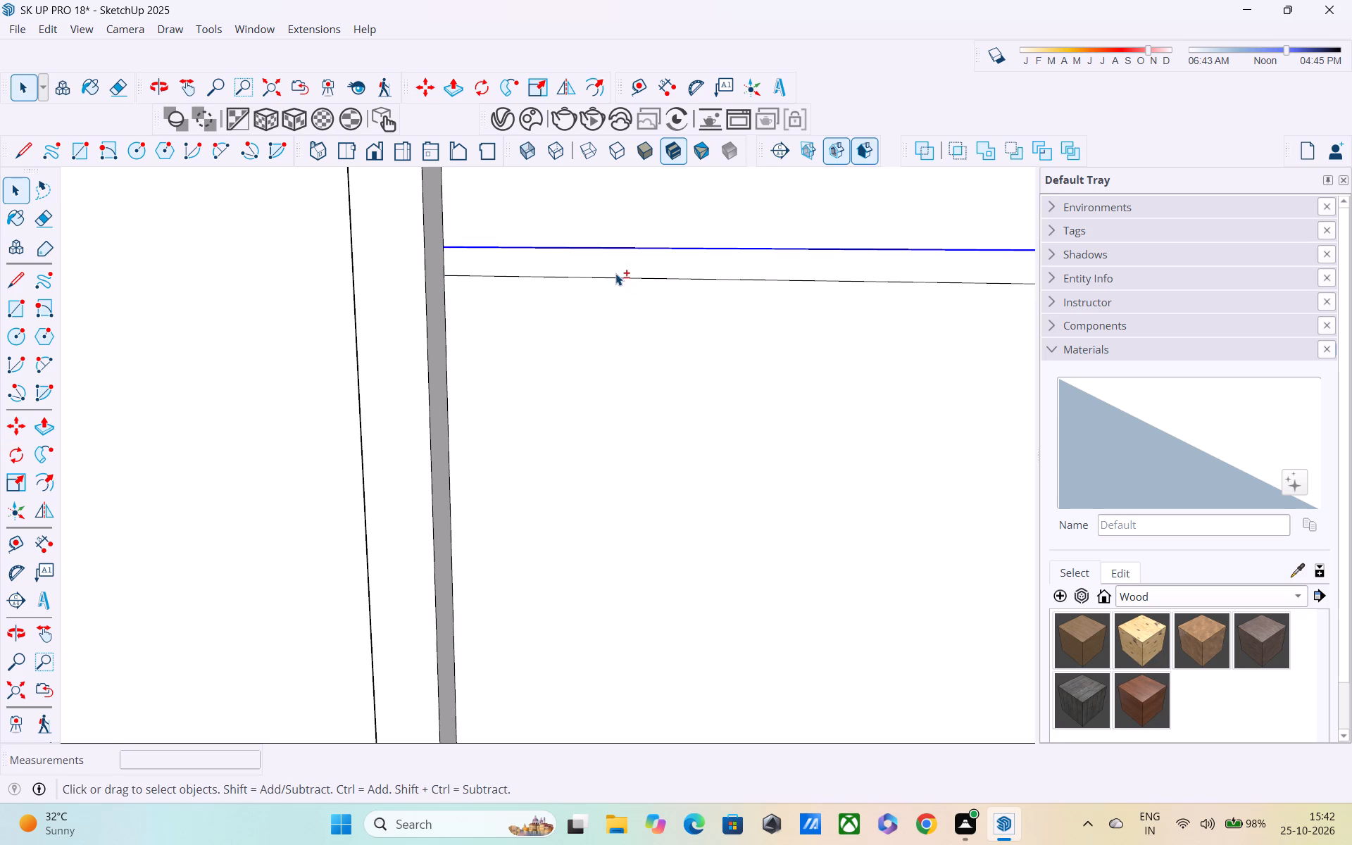
left_click(615, 281, "shift")
left_click(617, 279, "shift")
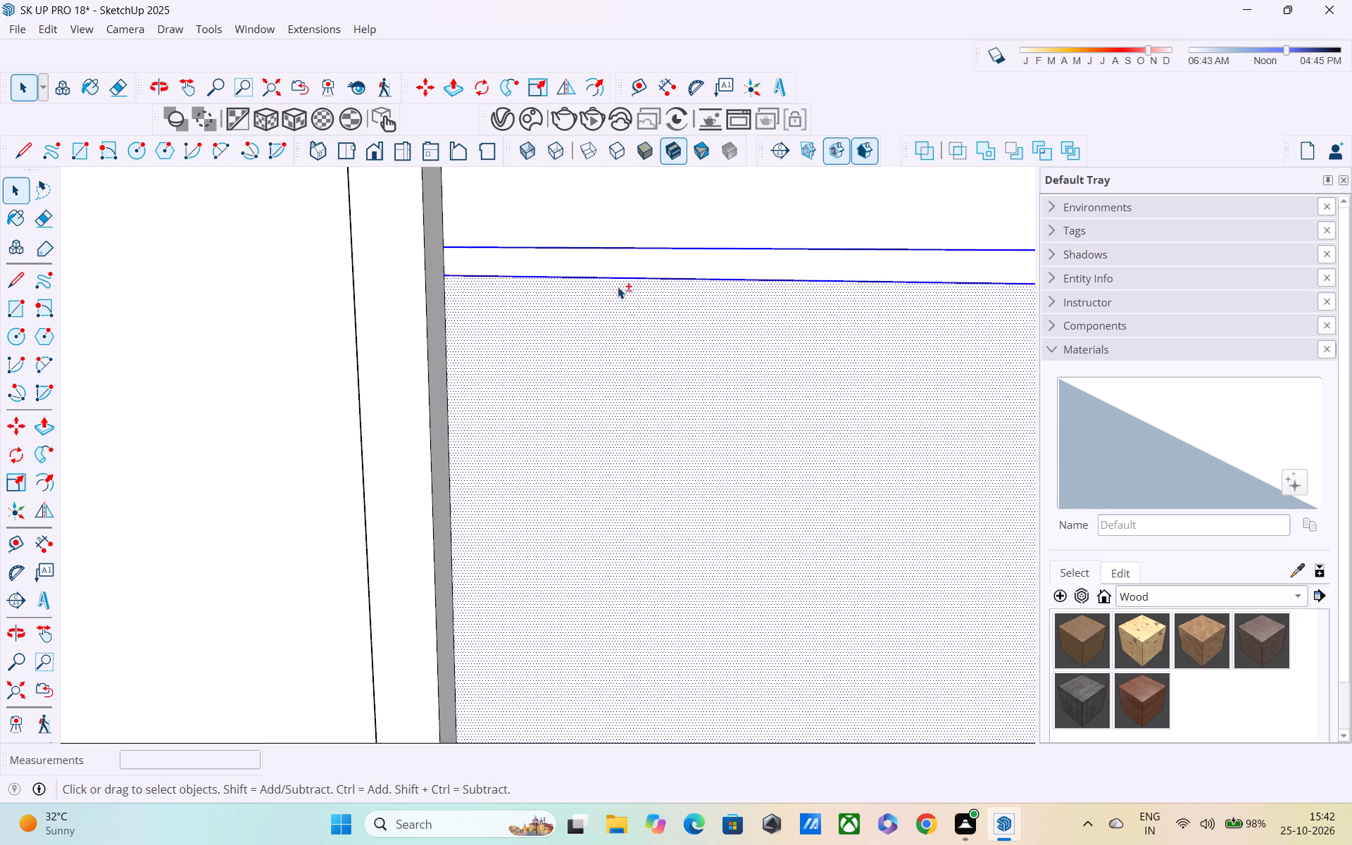
left_click(622, 299, "shift")
key("m")
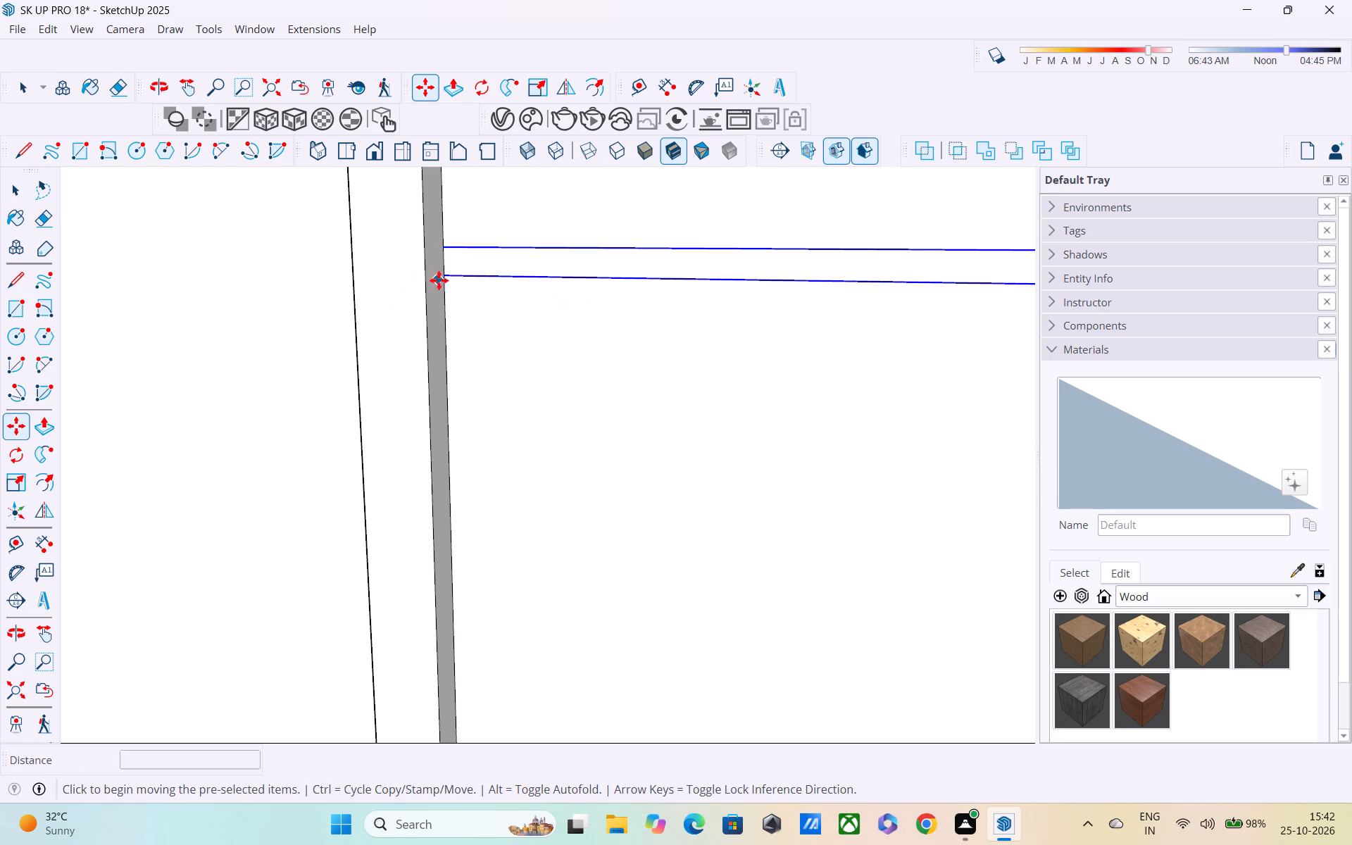
scroll(439, 280, "up", 2)
left_click(449, 281)
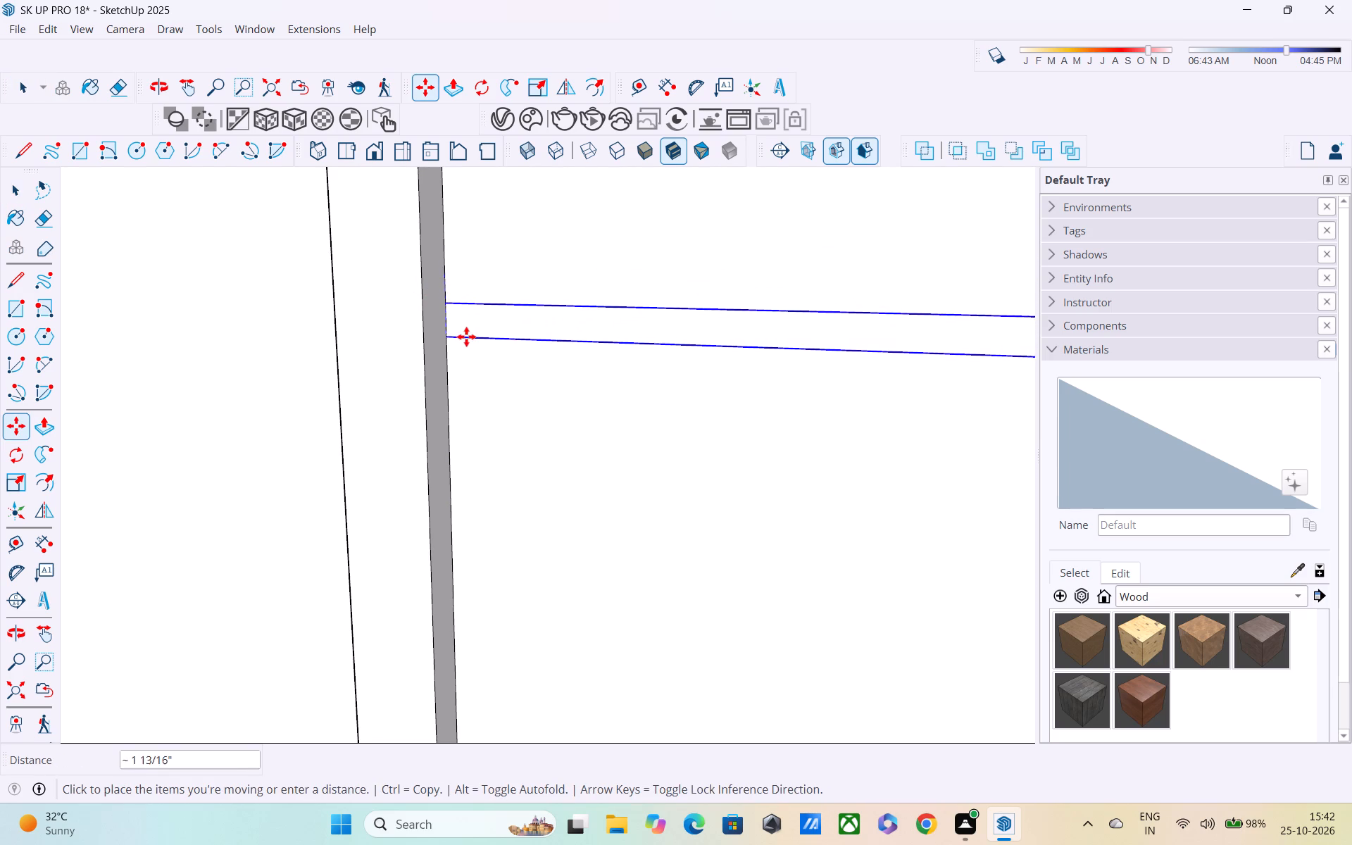
middle_click_drag(477, 366, 434, 261, "shift")
scroll(423, 261, "down", 5)
middle_click_drag(509, 356, 476, 307, "shift")
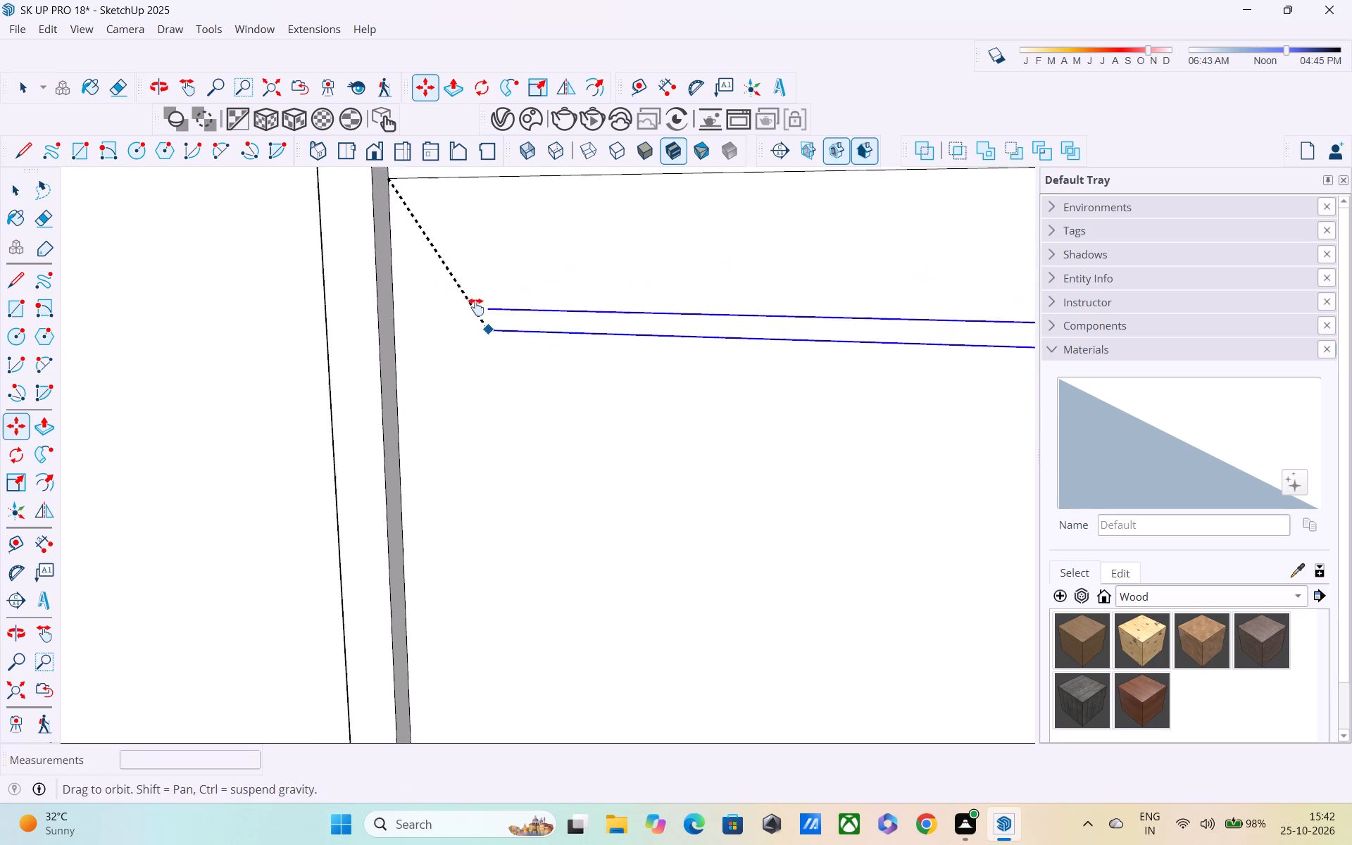
middle_click_drag(476, 307, 430, 204, "shift")
scroll(428, 204, "down", 11)
scroll(442, 337, "up", 1)
middle_click_drag(442, 337, 454, 109, "shift")
scroll(453, 110, "down", 1, "shift")
scroll(456, 120, "down", 4)
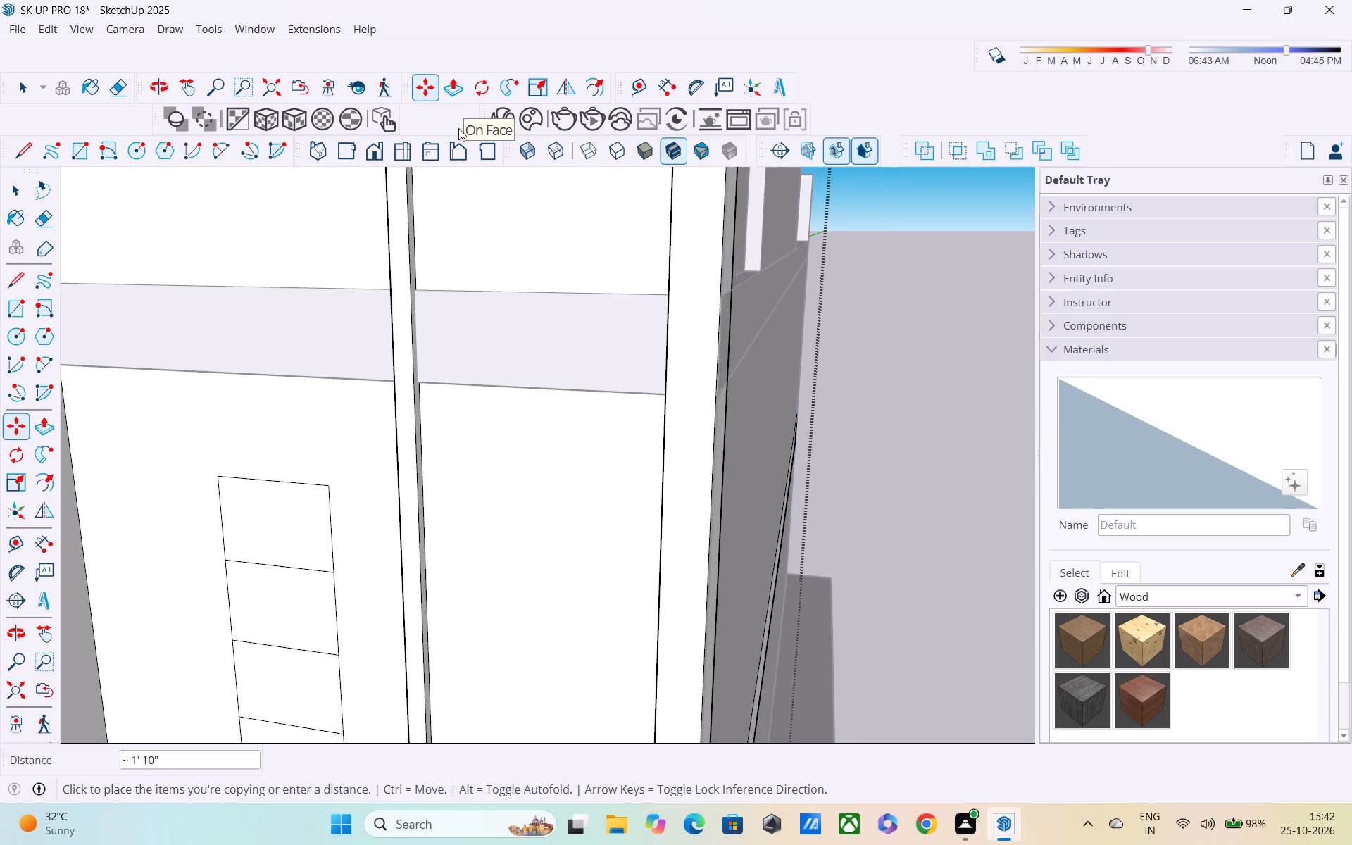
middle_click_drag(461, 218, 459, 63)
scroll(472, 167, "down", 5)
middle_click_drag(489, 439, 480, 96)
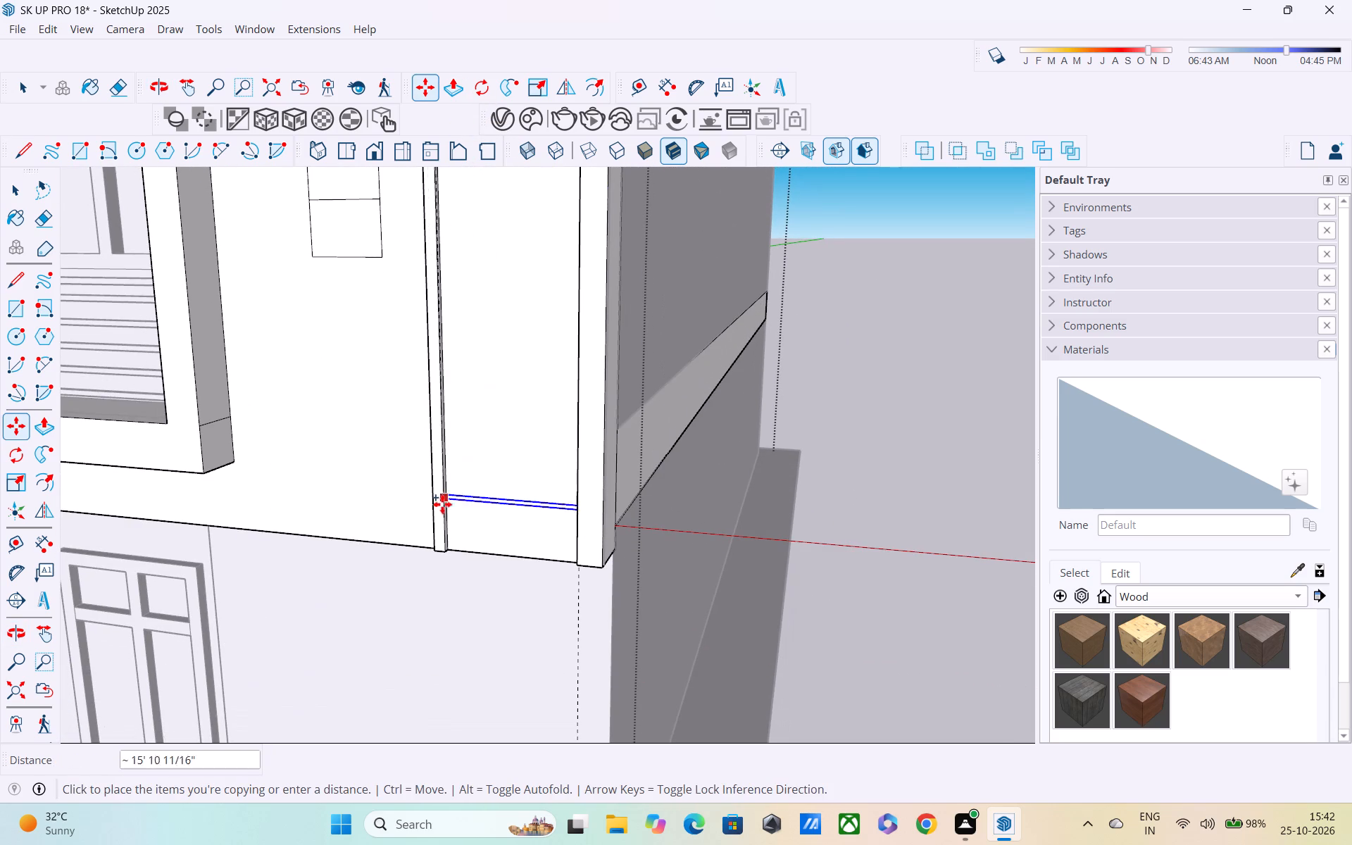
scroll(446, 521, "up", 1)
middle_click_drag(446, 521, 537, 451)
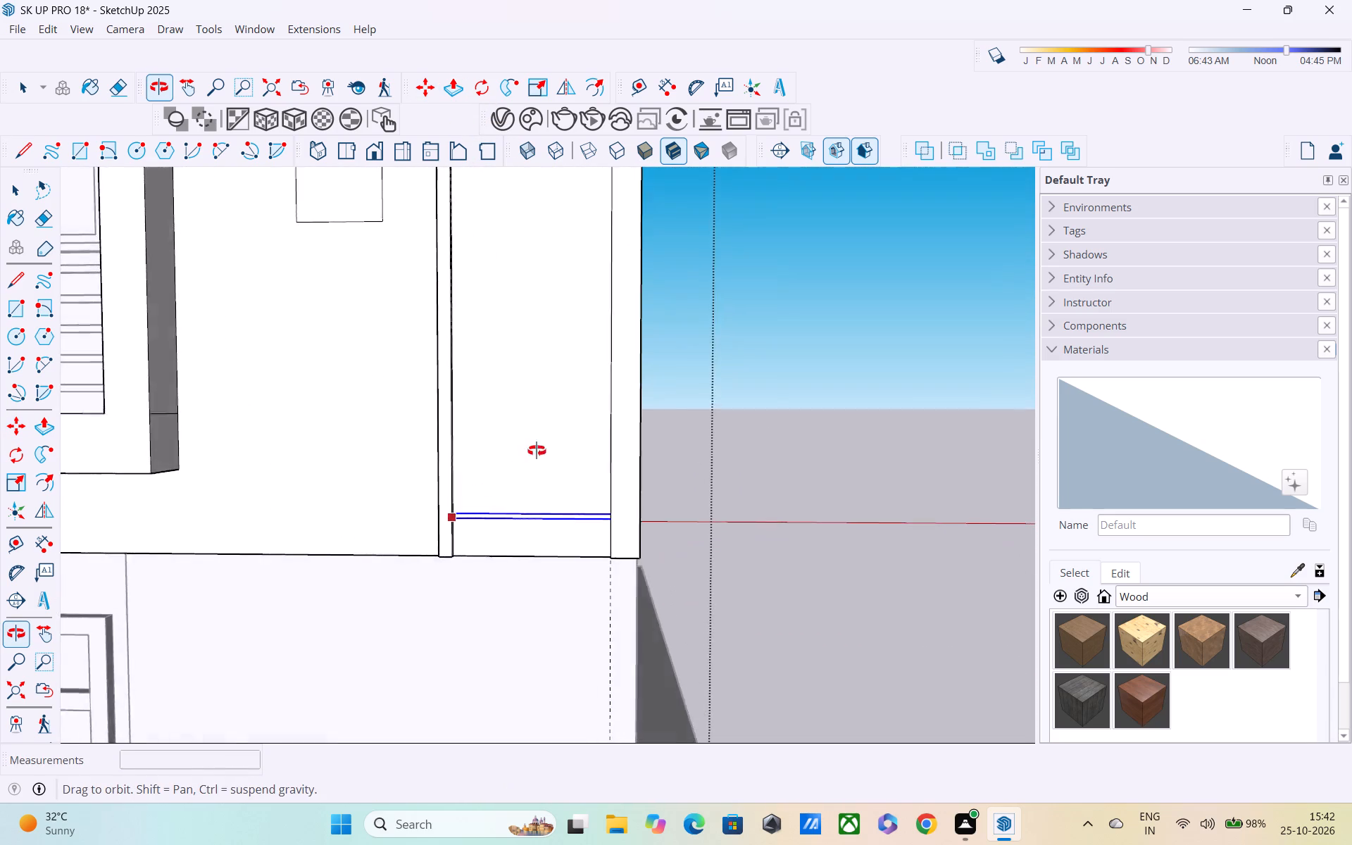
middle_click_drag(537, 451, 537, 451)
scroll(509, 489, "up", 10)
middle_click_drag(398, 572, 282, 544)
scroll(378, 583, "up", 2)
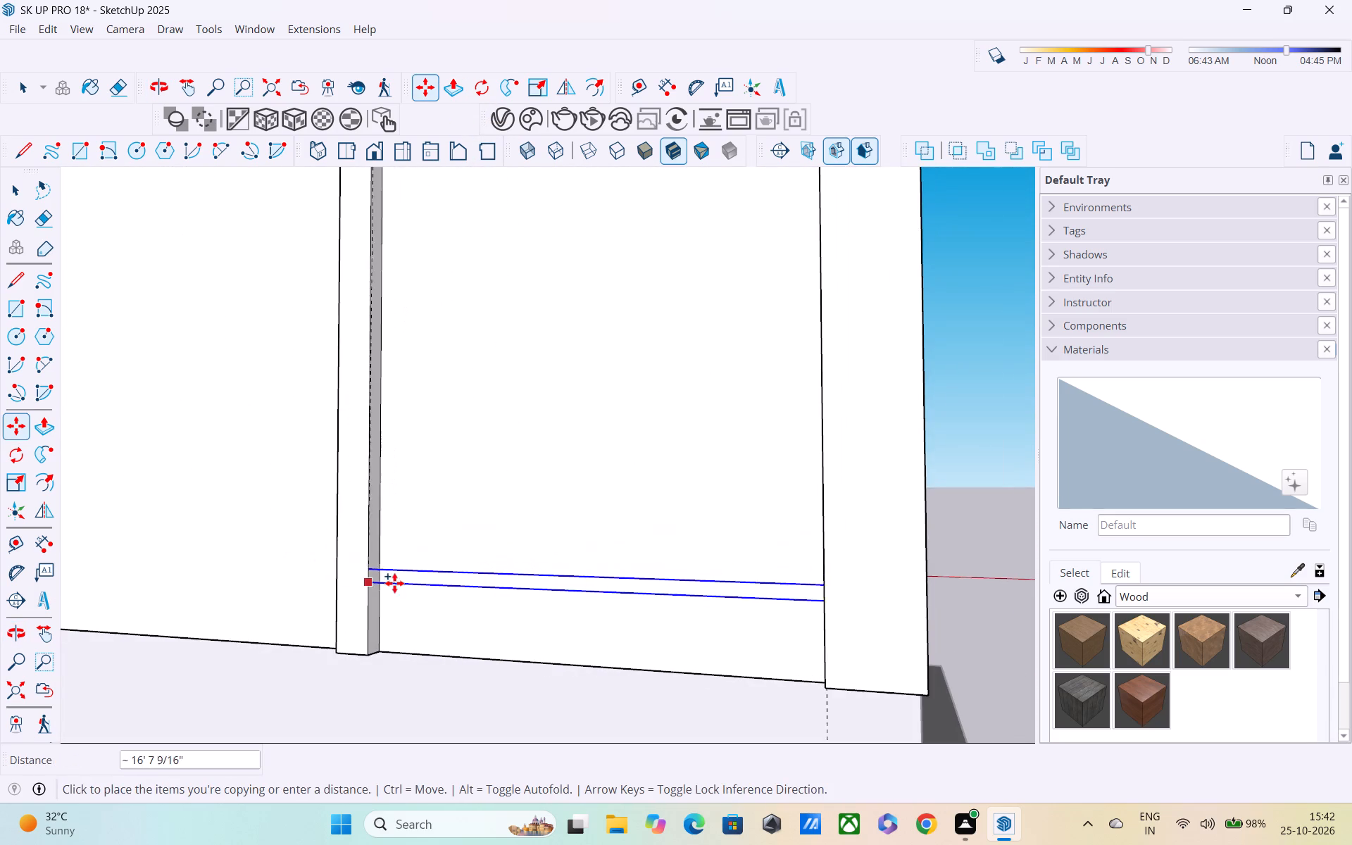
scroll(394, 583, "up", 3)
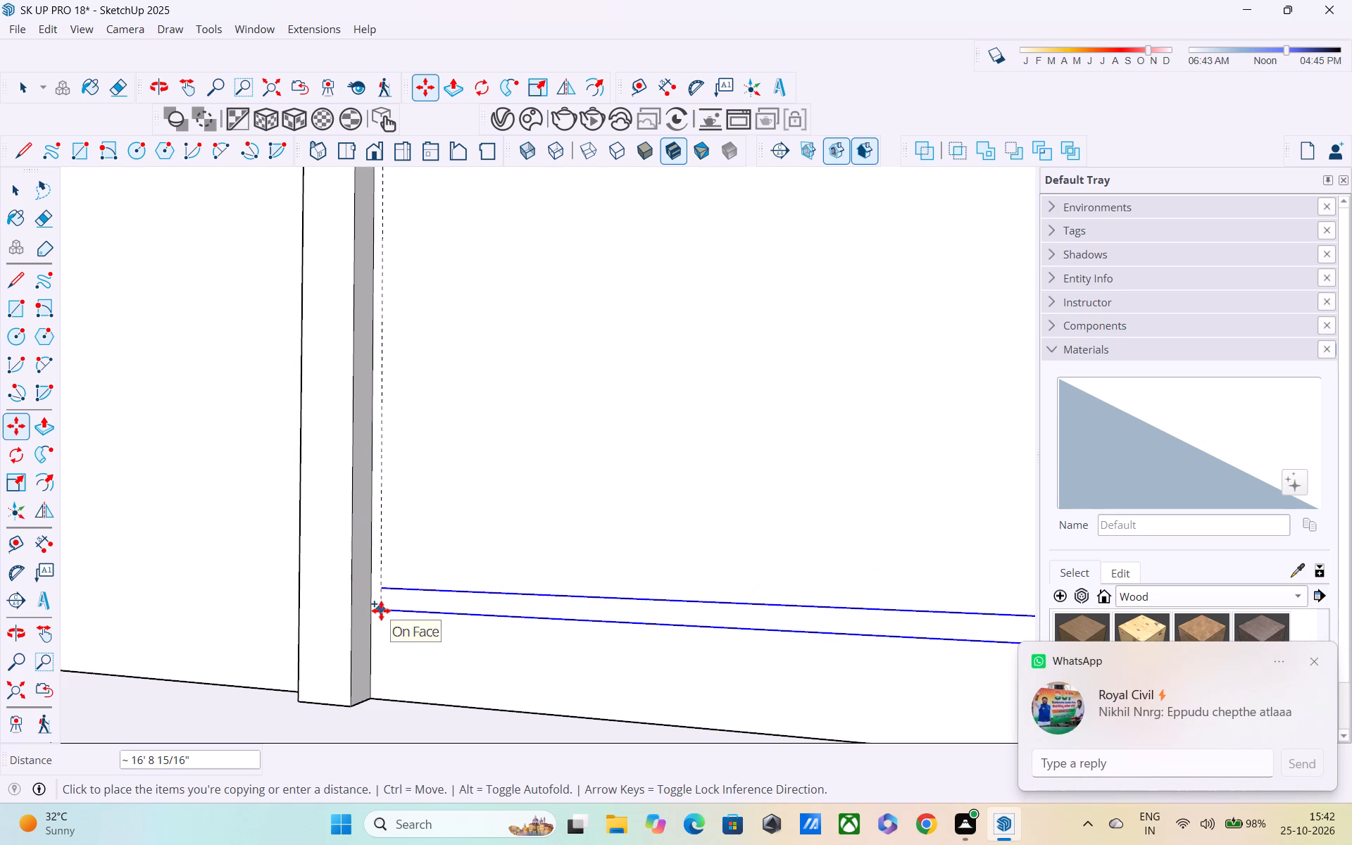
left_click(375, 608)
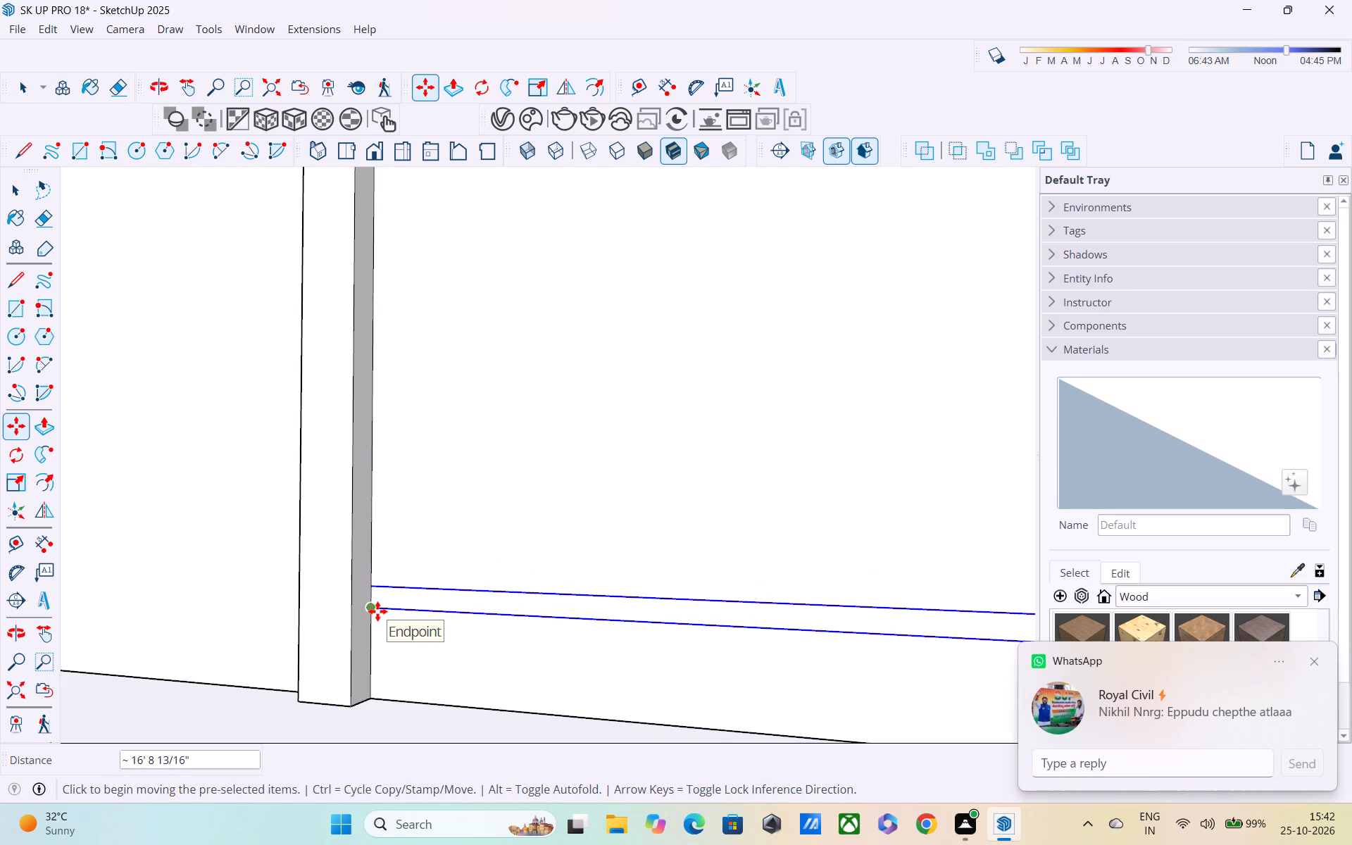
Divide the distance between the original and copied line pairs into 20 equal spacings, filling the panel with copies.
key("slash")
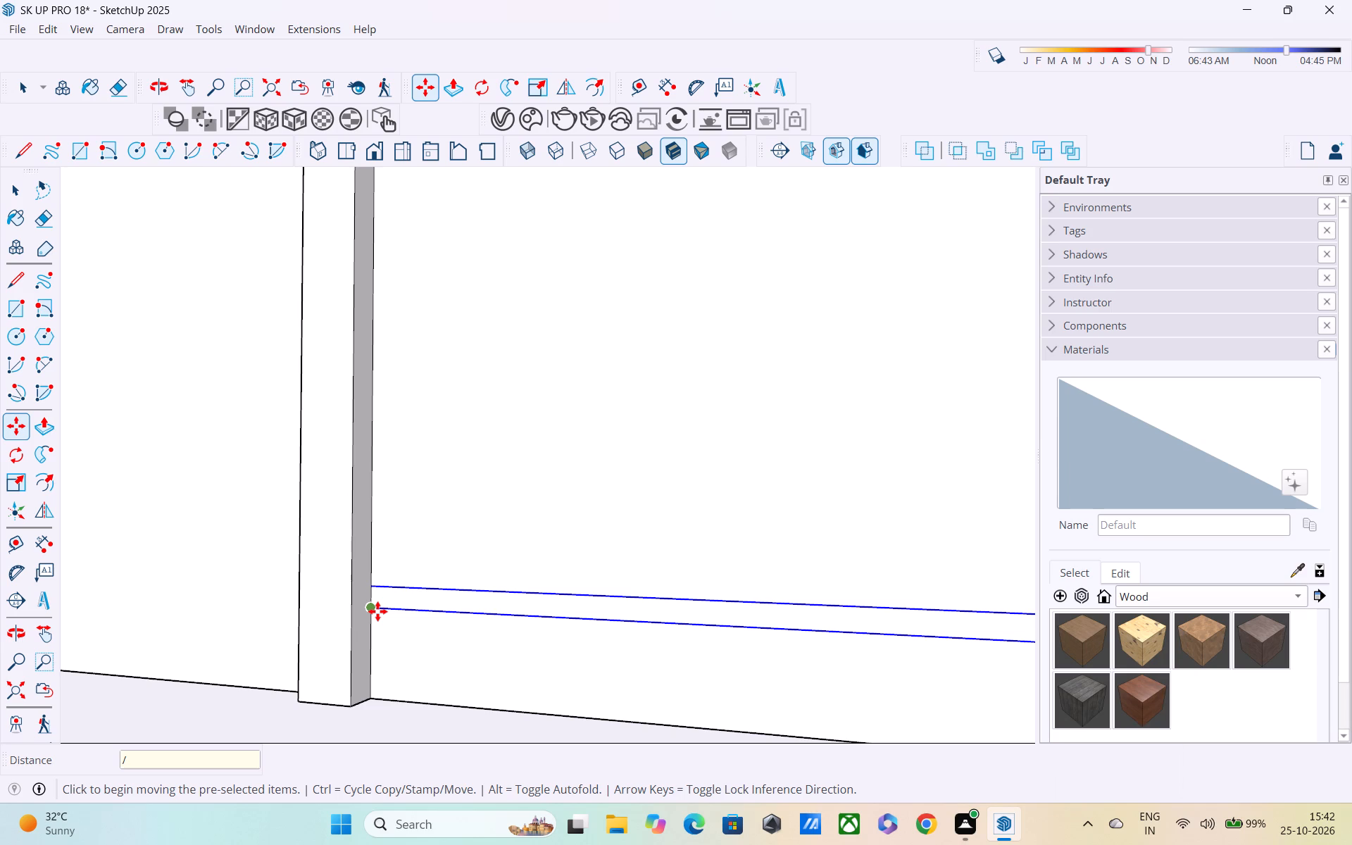
type("20")
key("Return")
scroll(378, 611, "down", 9)
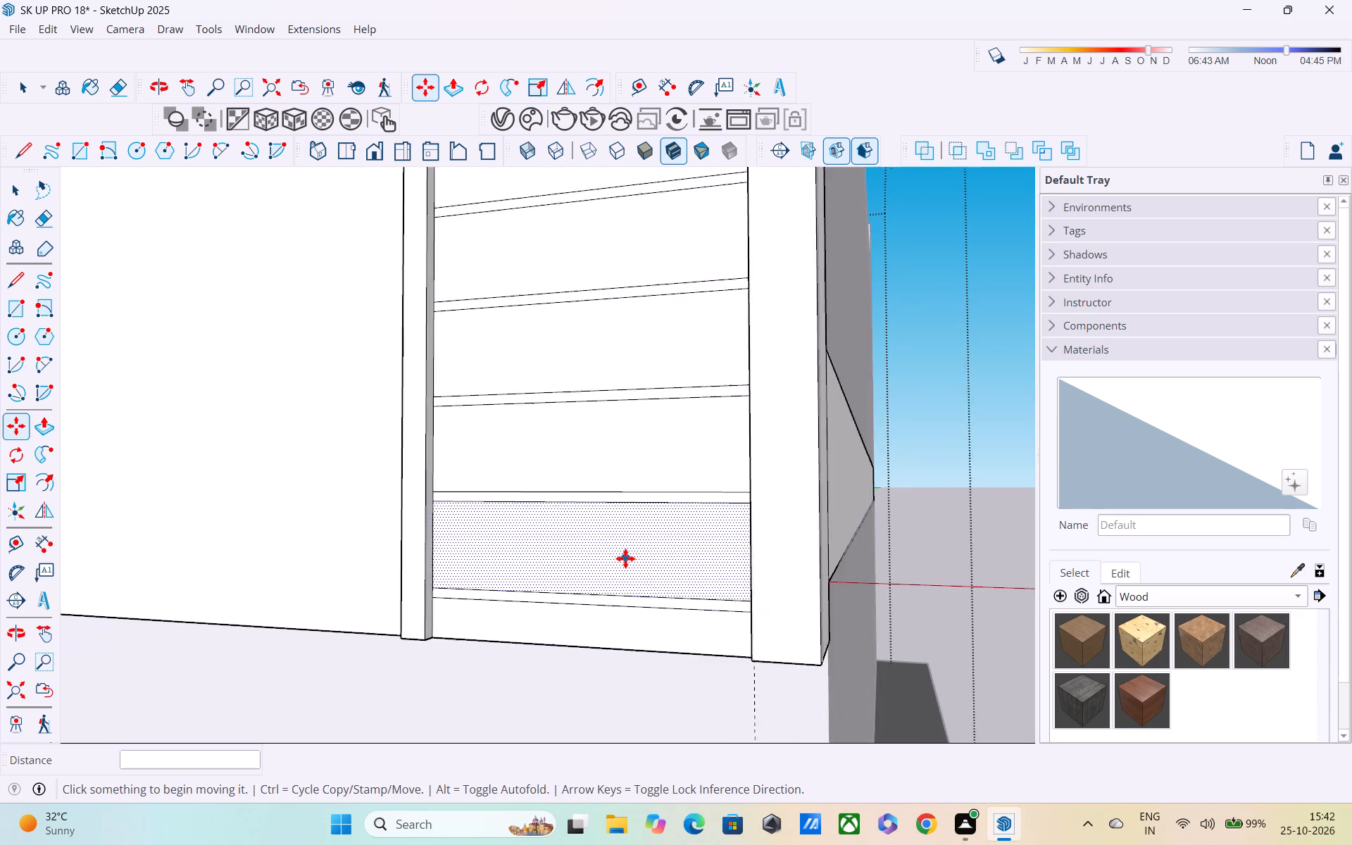
Leave the façade group and examine the grooved panel and front elevation from several angles.
scroll(625, 558, "down", 1)
middle_click_drag(632, 561, 717, 679)
scroll(653, 518, "down", 10)
middle_click(671, 523)
scroll(671, 523, "down", 4)
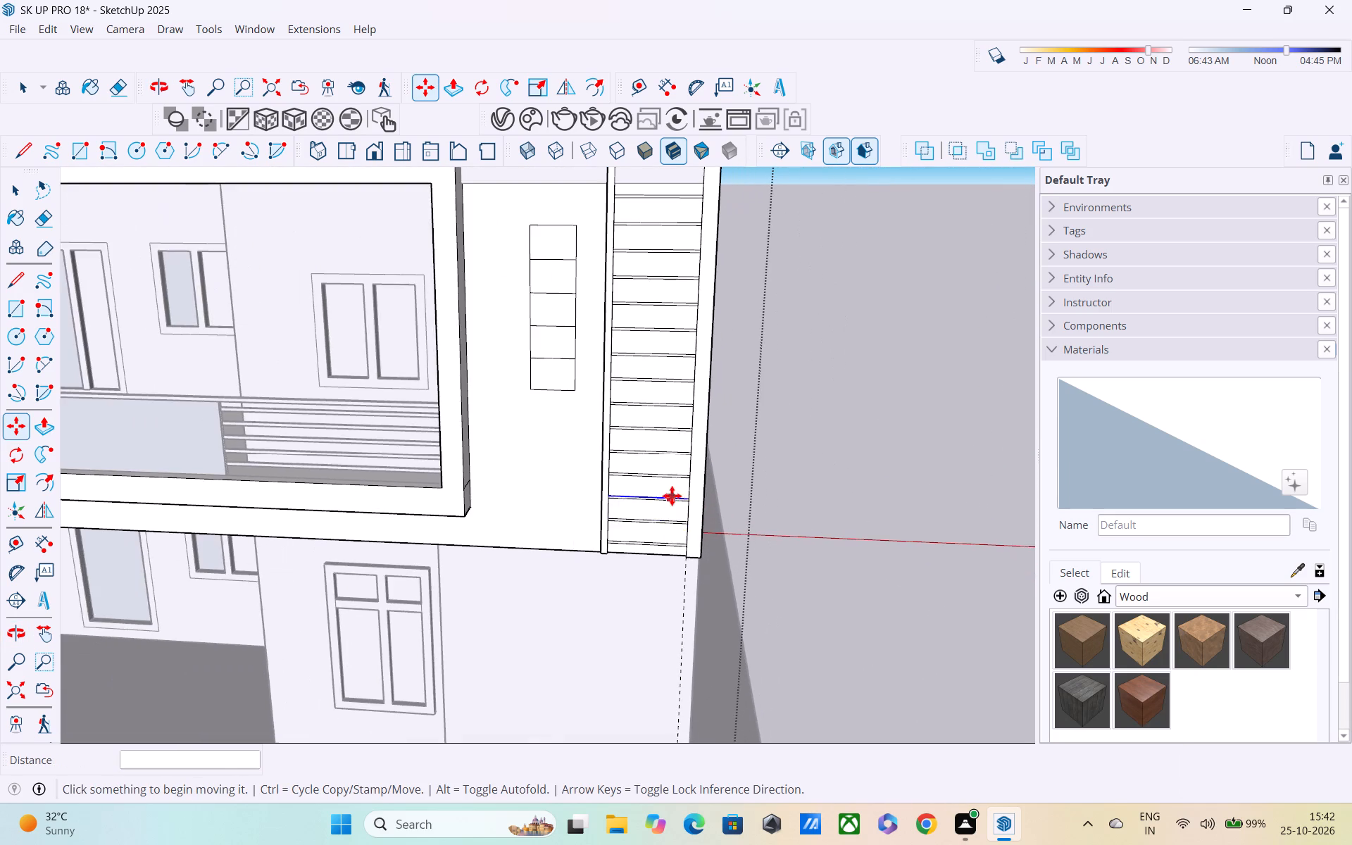
scroll(672, 494, "down", 1)
middle_click_drag(674, 499, 699, 611)
middle_click_drag(683, 425, 541, 471)
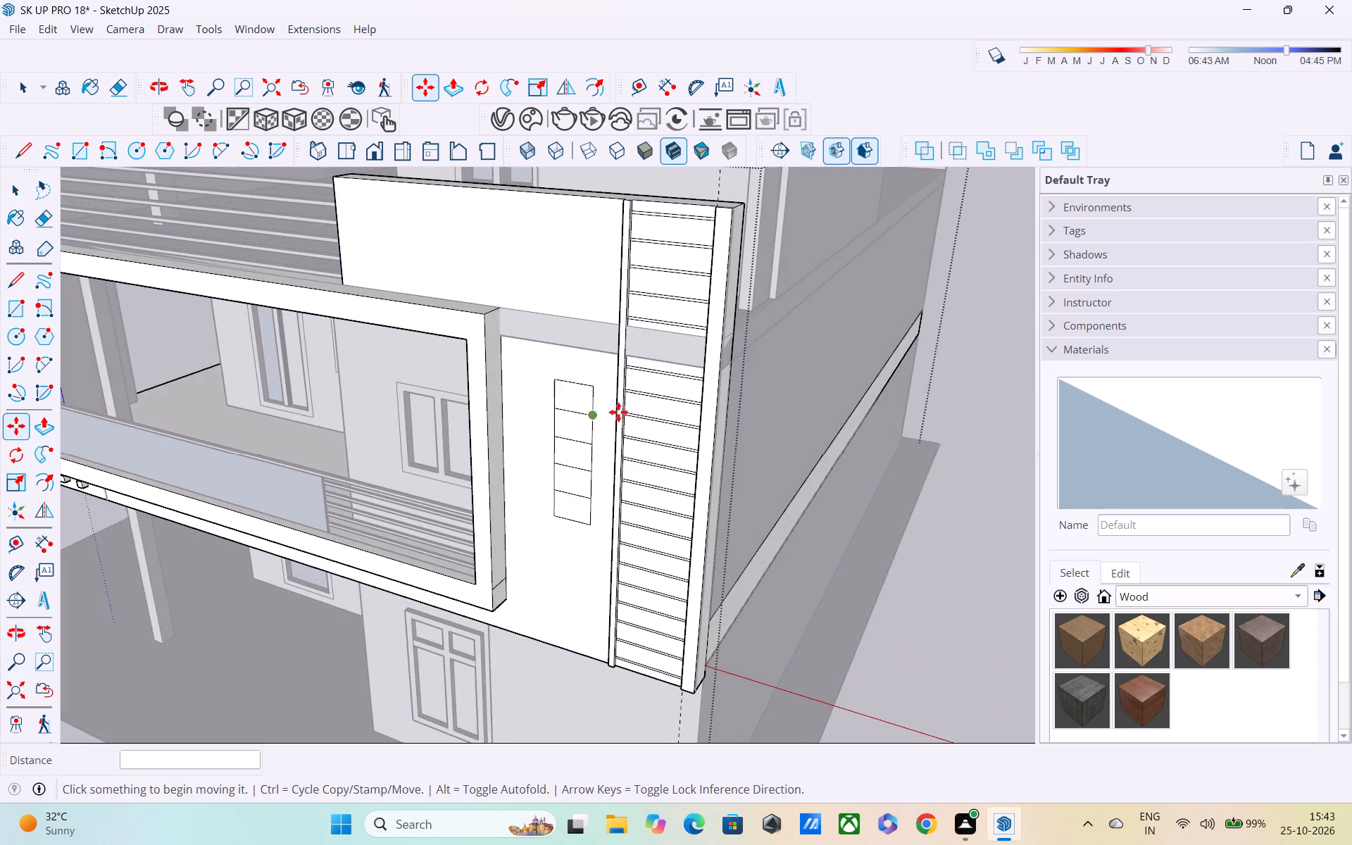
scroll(631, 400, "down", 4)
middle_click_drag(665, 427, 620, 370)
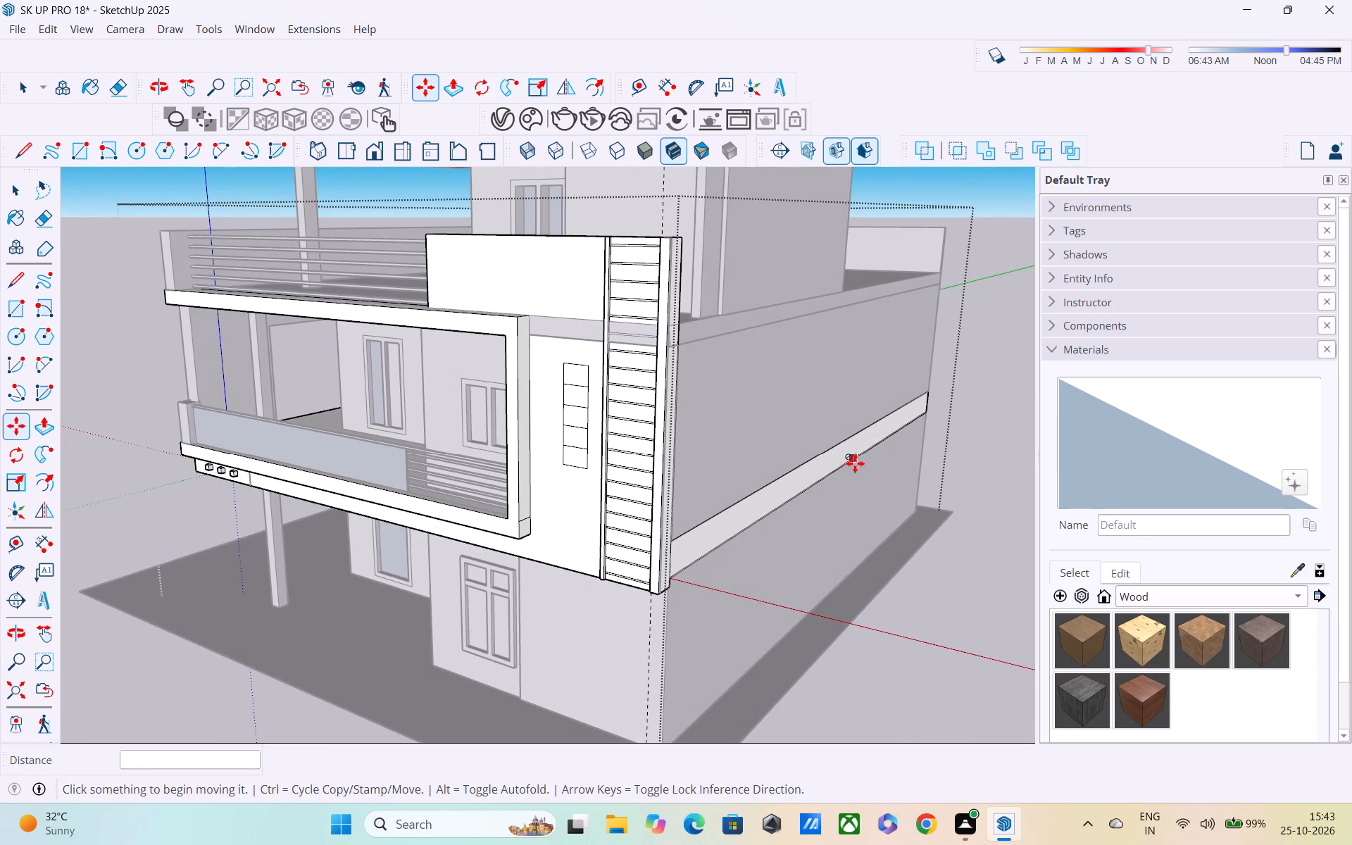
key("space")
left_click(976, 320)
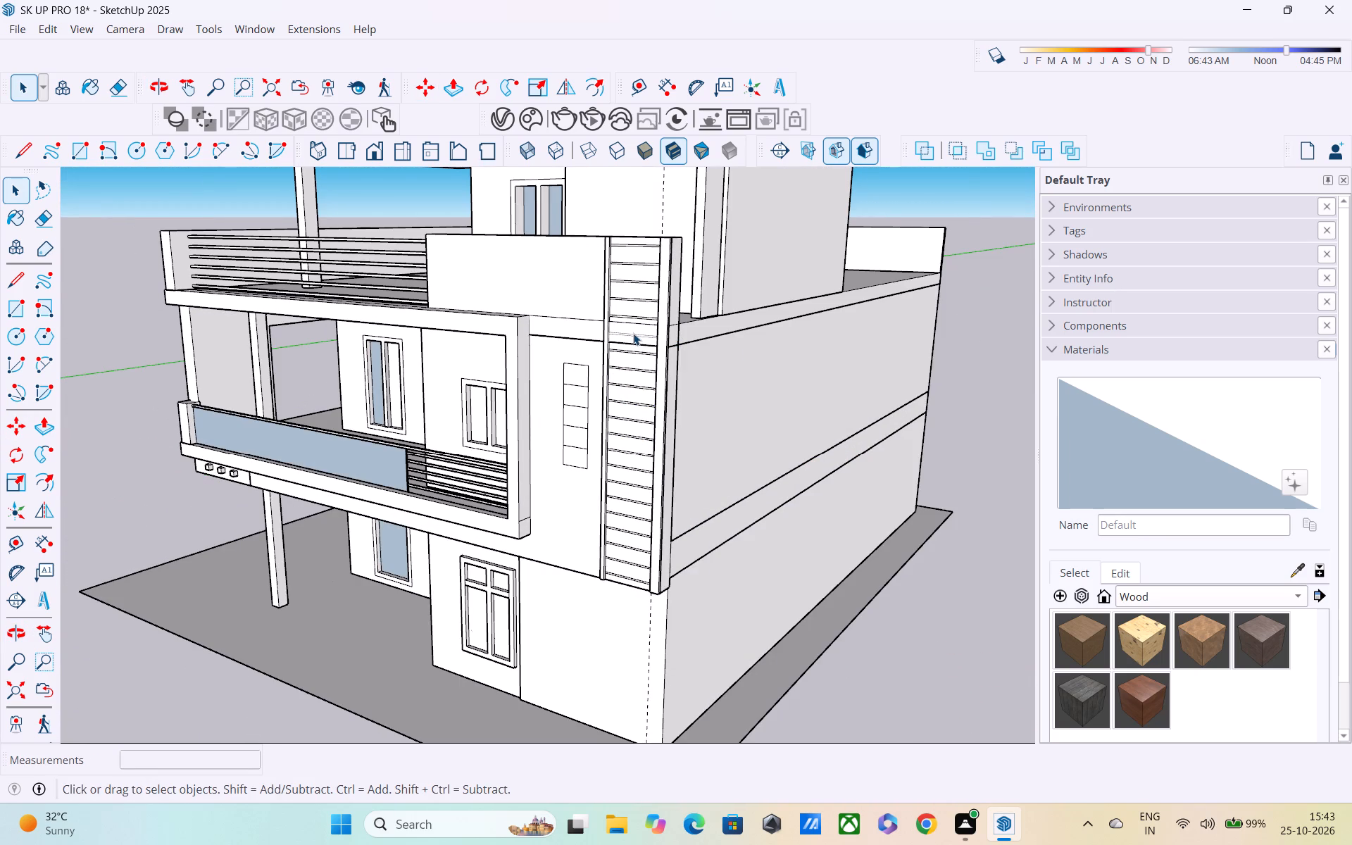
middle_click_drag(572, 356, 614, 479)
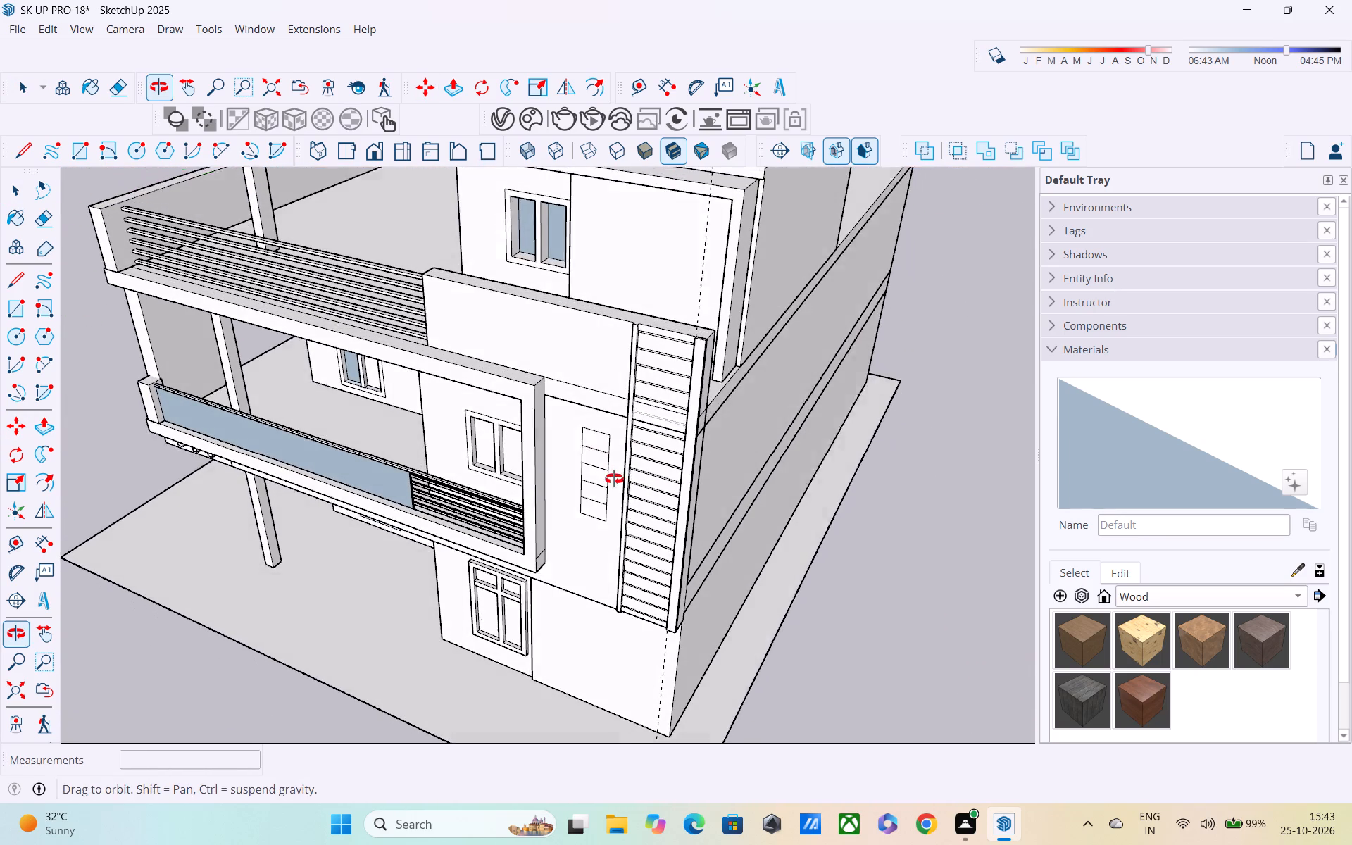
middle_click_drag(614, 479, 617, 487)
middle_click_drag(611, 399, 663, 247)
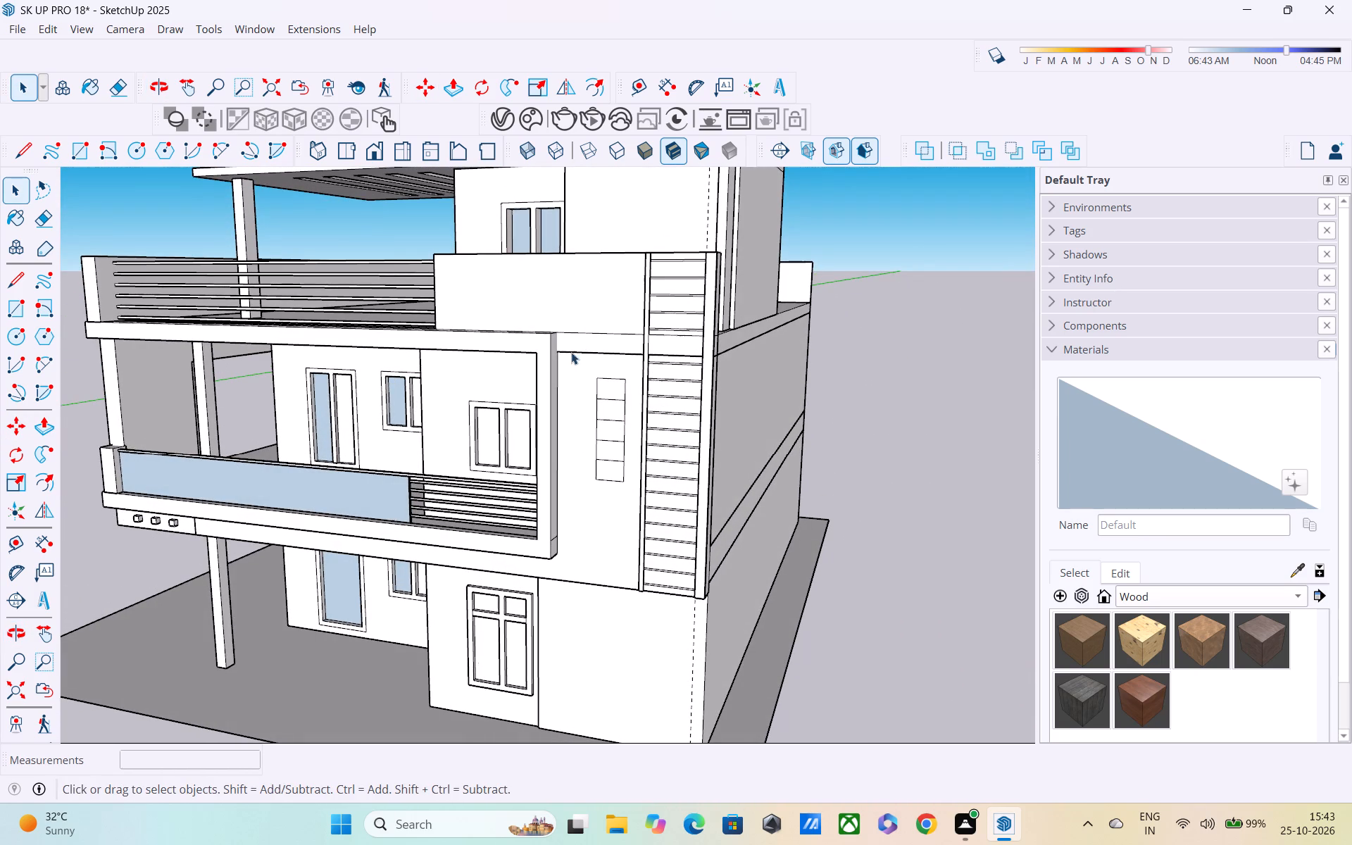
Push/Pull the façade wall face beside the grooved panel by about 1" and leave the group.
double_click(588, 304)
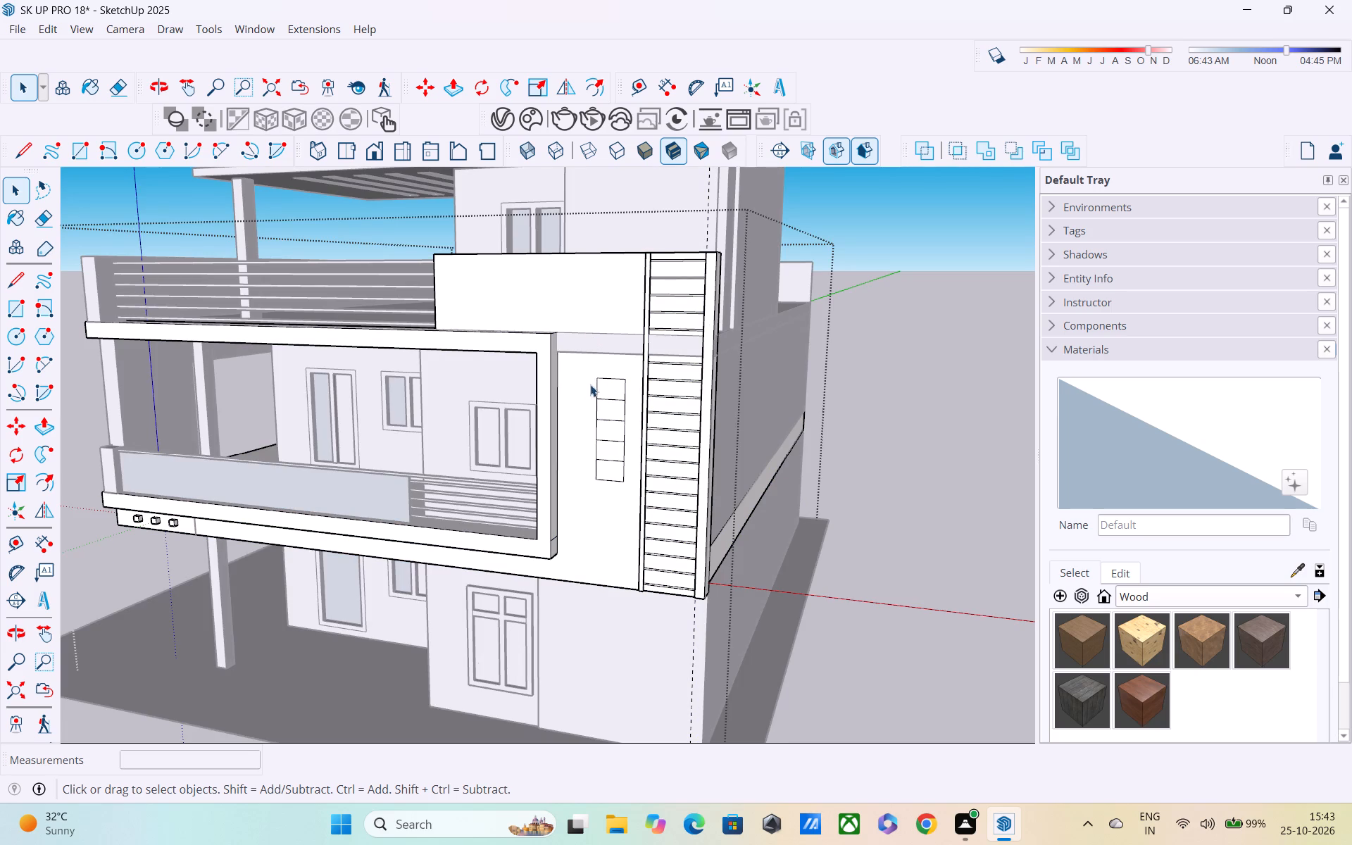
double_click(587, 370)
scroll(596, 361, "up", 1)
middle_click_drag(596, 361, 608, 325)
double_click(590, 534)
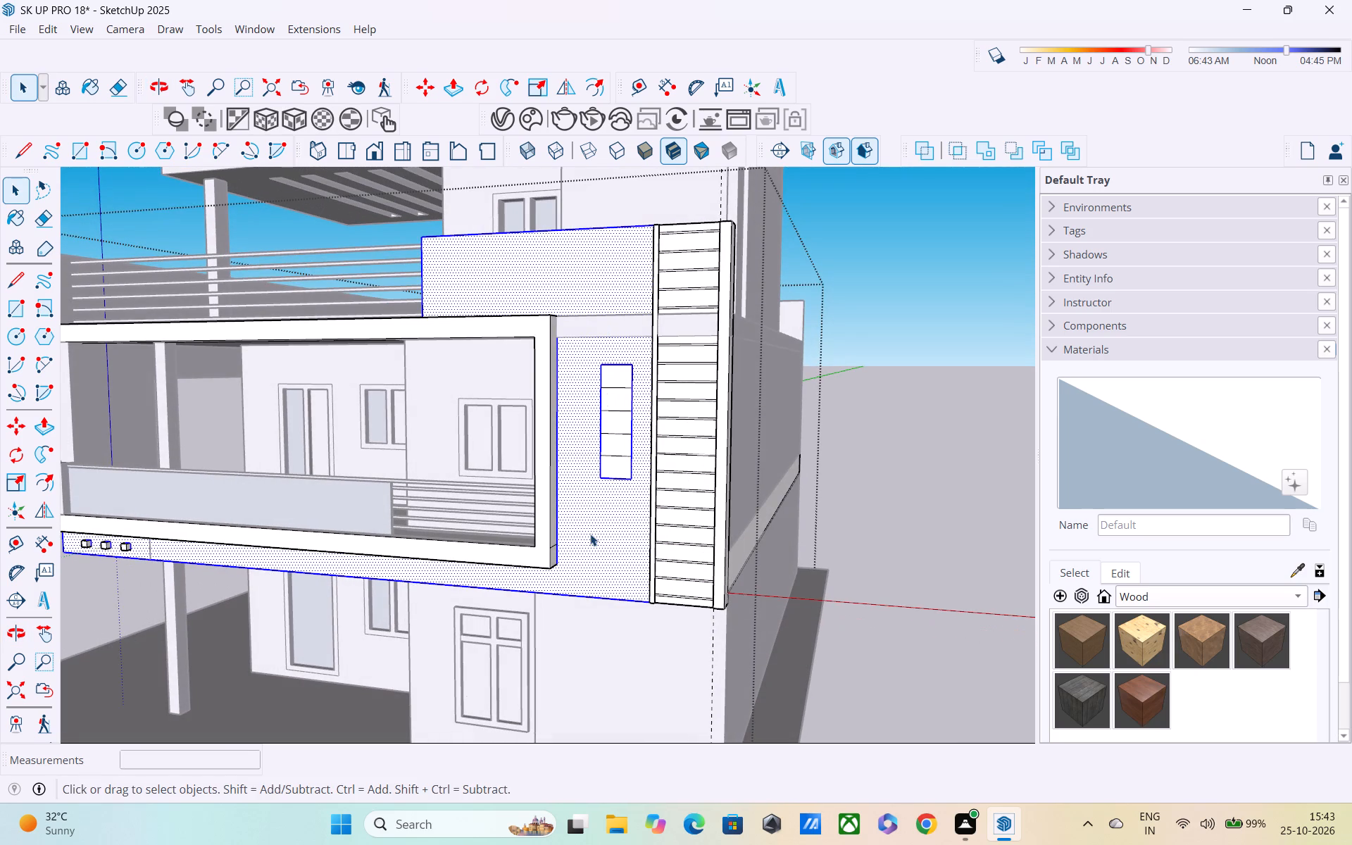
middle_click_drag(587, 420, 595, 565)
middle_click_drag(584, 341, 419, 387)
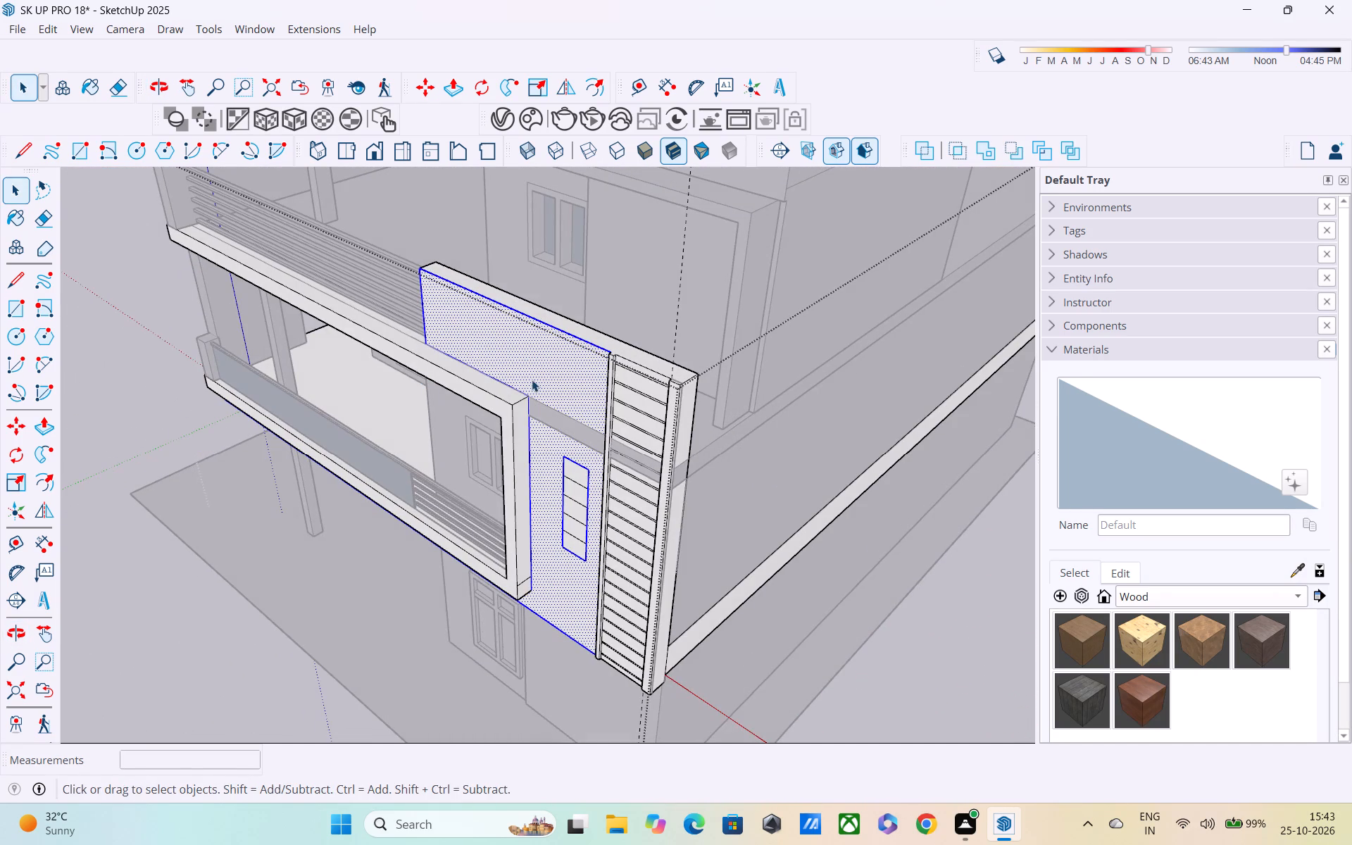
key("p")
left_click(533, 361)
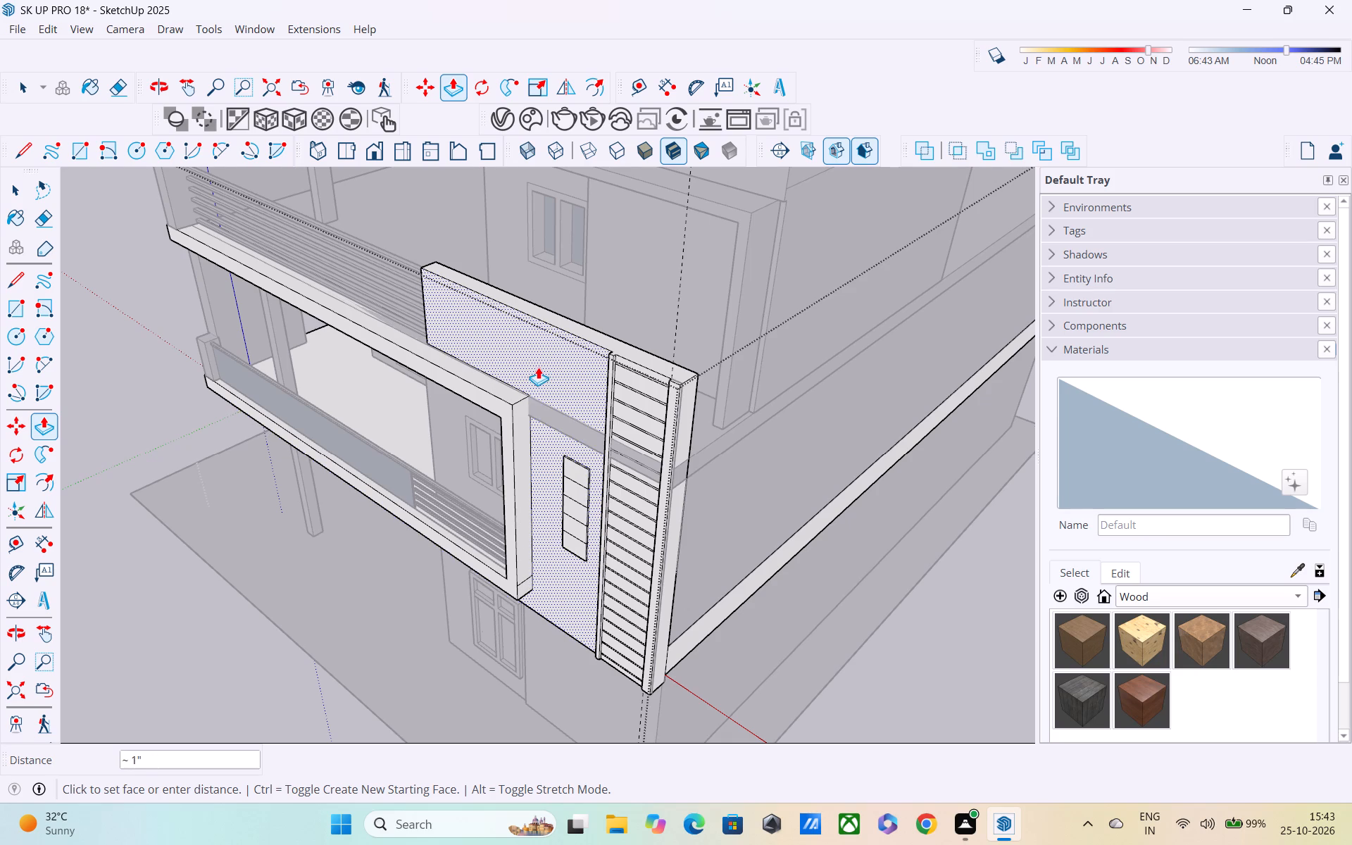
left_click(537, 370)
middle_click_drag(559, 410, 660, 347)
key("space")
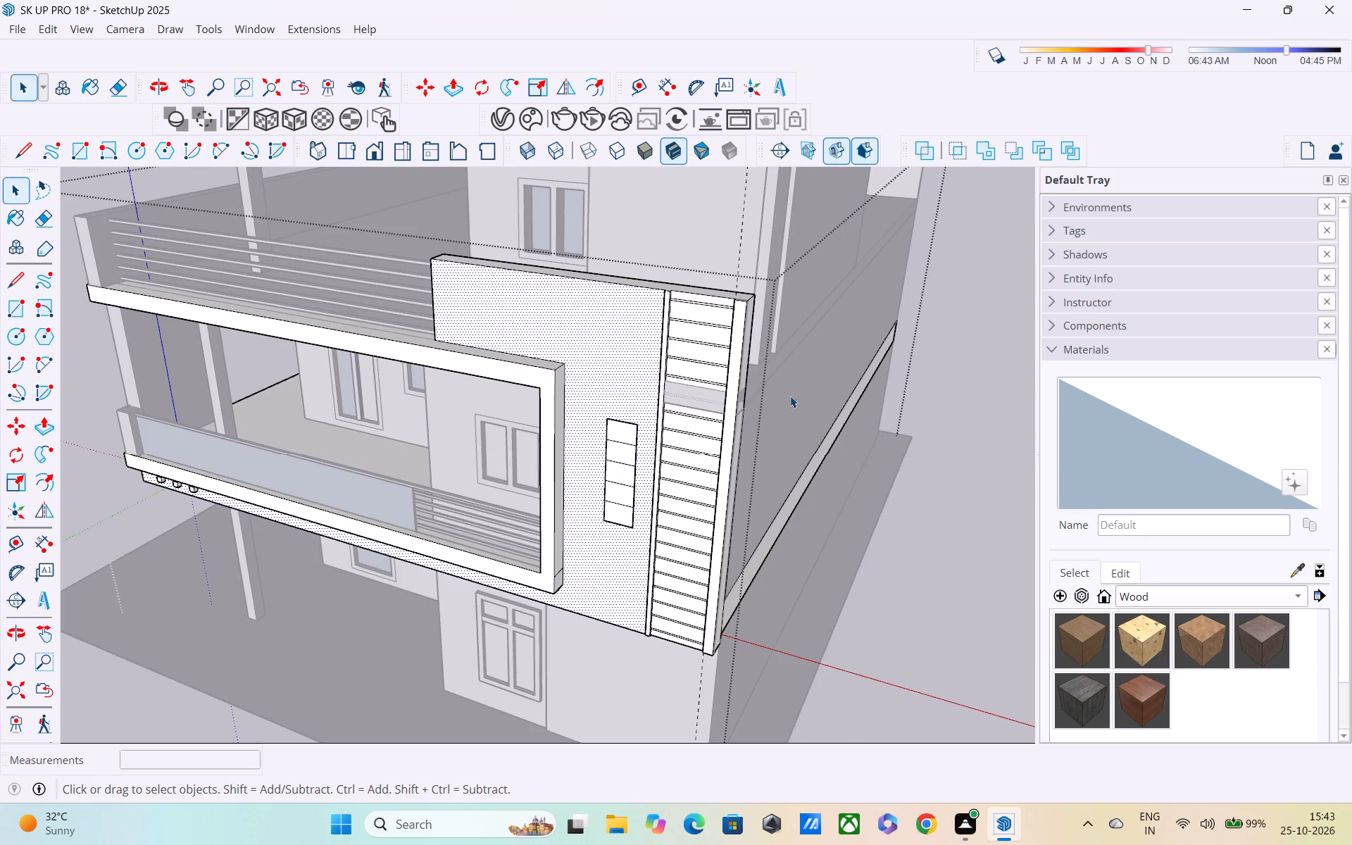
middle_click_drag(835, 376, 856, 317)
left_click(918, 424)
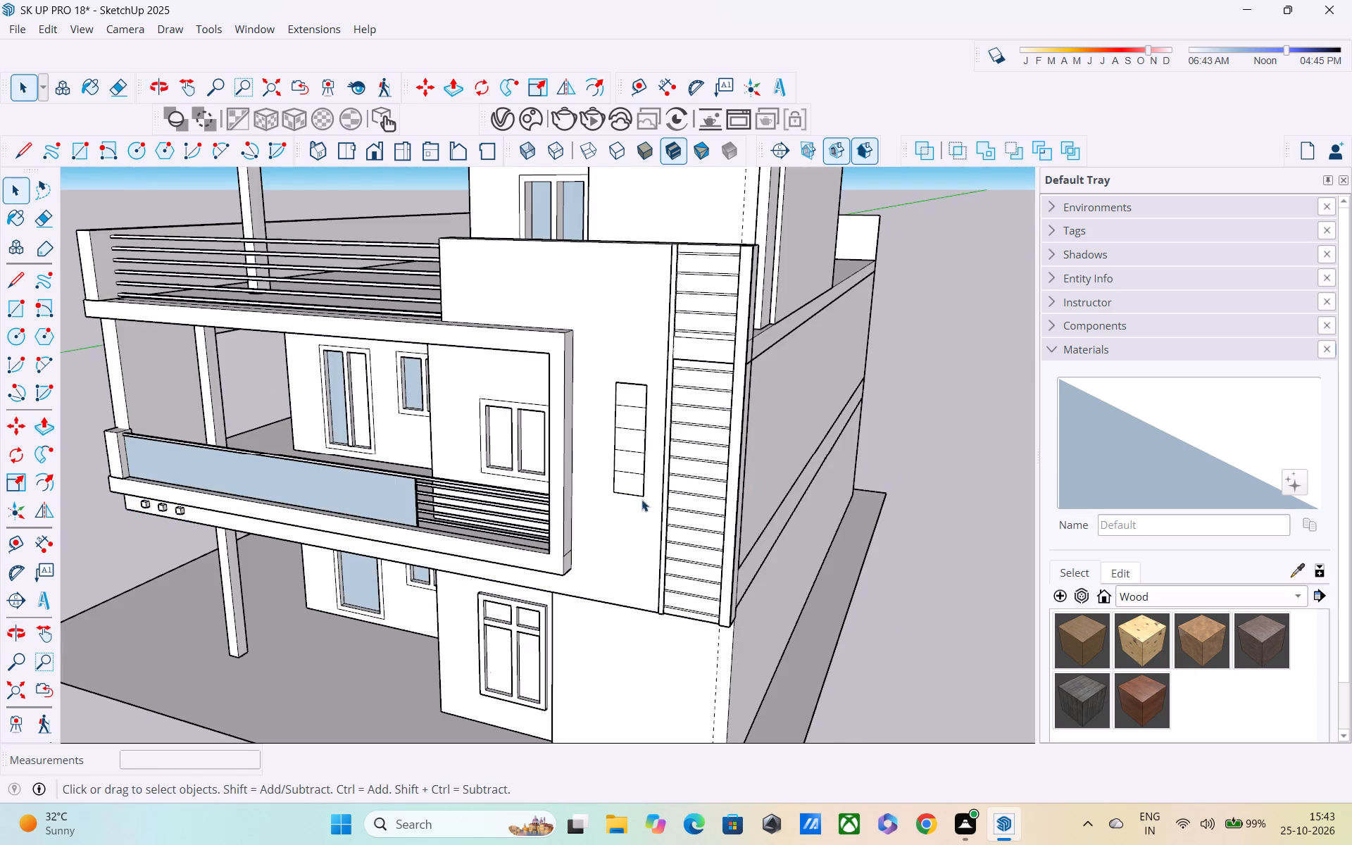
Examine the vertical strips, grooved panel and whole house from close up and from a distance.
scroll(651, 436, "up", 4)
middle_click_drag(699, 374, 894, 320)
scroll(630, 450, "up", 3)
scroll(686, 405, "up", 4)
middle_click_drag(691, 405, 873, 445)
middle_click_drag(620, 428, 419, 332)
scroll(596, 444, "up", 2)
middle_click_drag(632, 438, 286, 544)
scroll(286, 544, "down", 2)
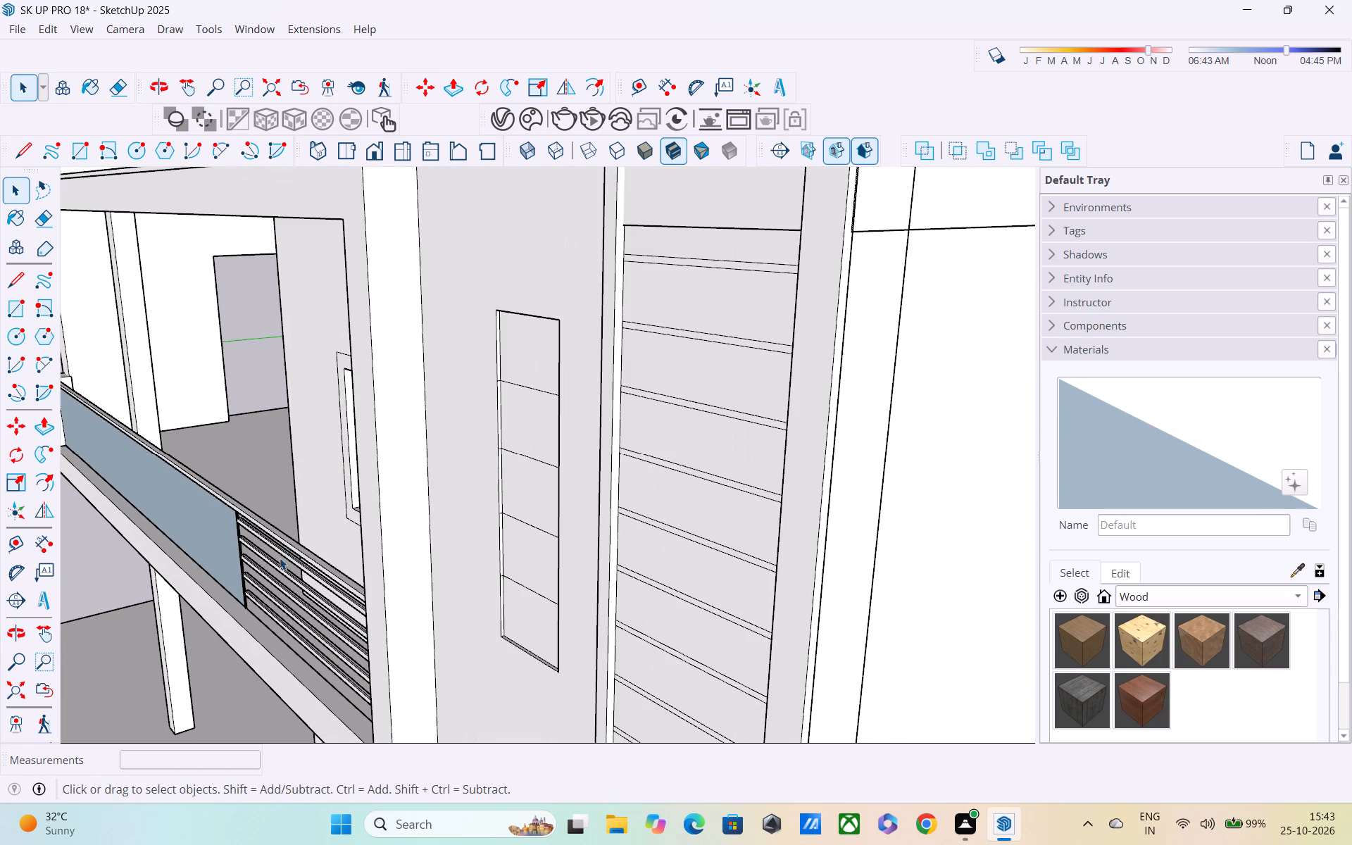
scroll(262, 602, "down", 10)
middle_click_drag(319, 618, 332, 596)
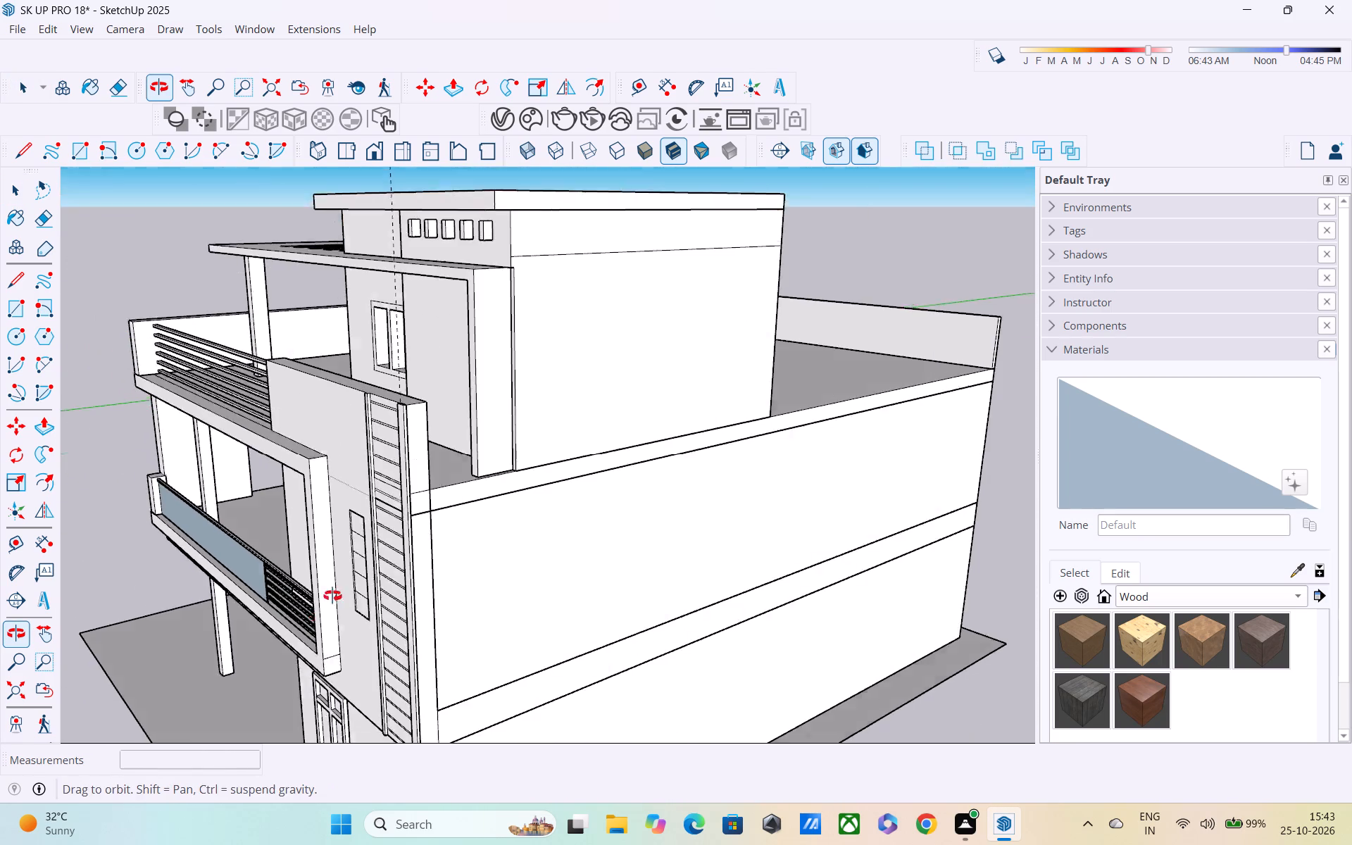
middle_click_drag(332, 596, 384, 541)
scroll(387, 541, "down", 5)
middle_click_drag(384, 622, 494, 598)
scroll(491, 603, "up", 4)
middle_click_drag(447, 671, 414, 667)
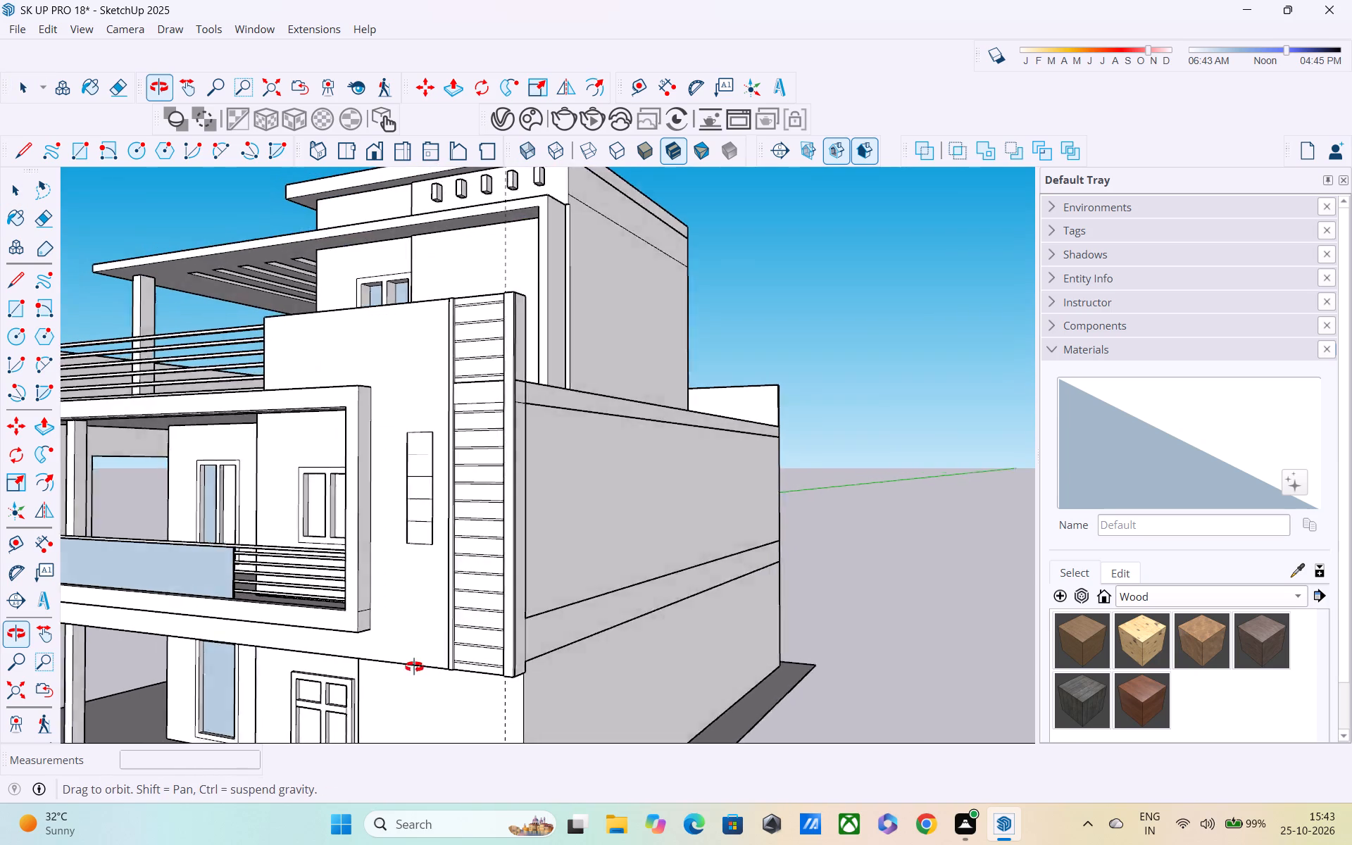
middle_click_drag(414, 667, 468, 631)
scroll(468, 629, "down", 5)
scroll(434, 695, "down", 4)
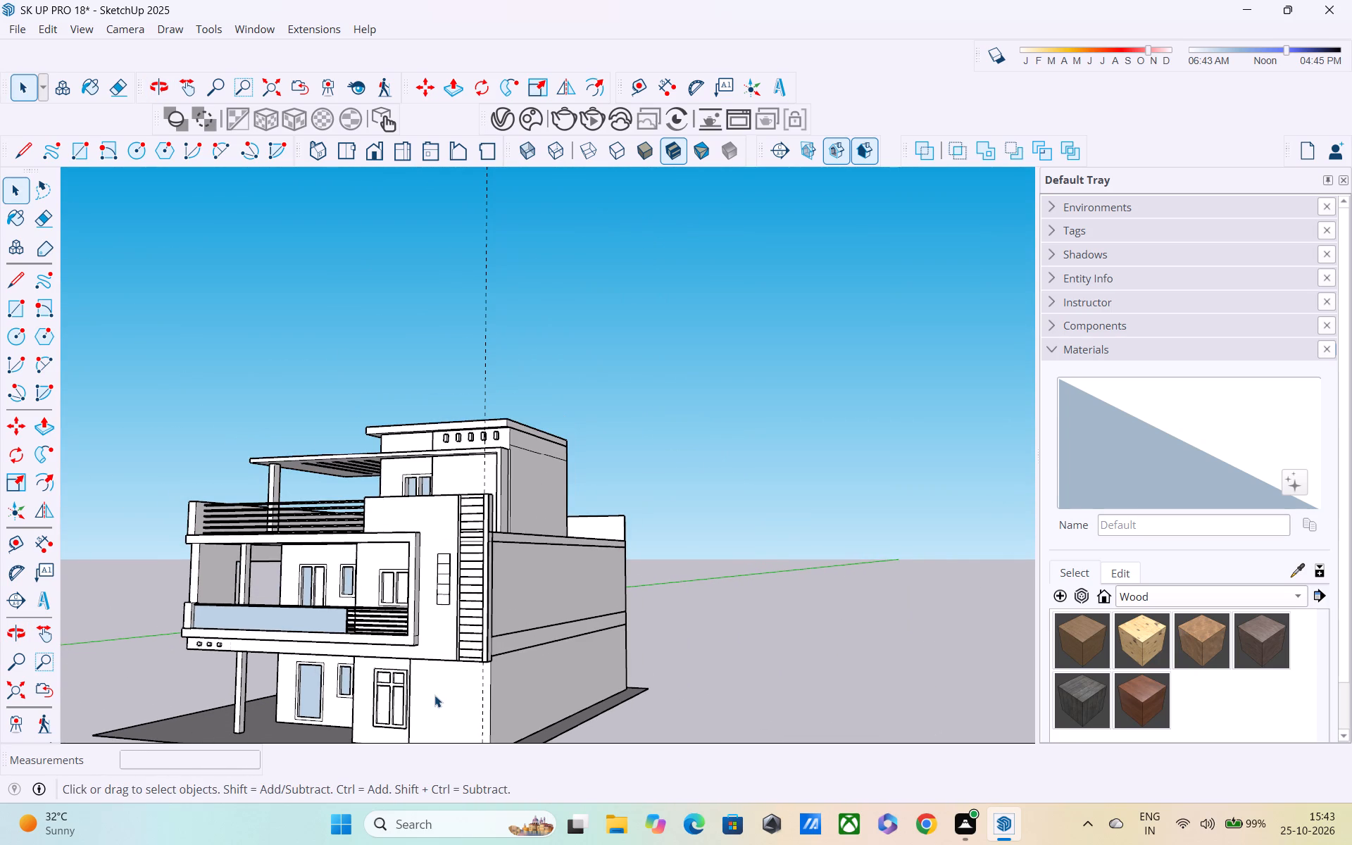
scroll(434, 696, "down", 3)
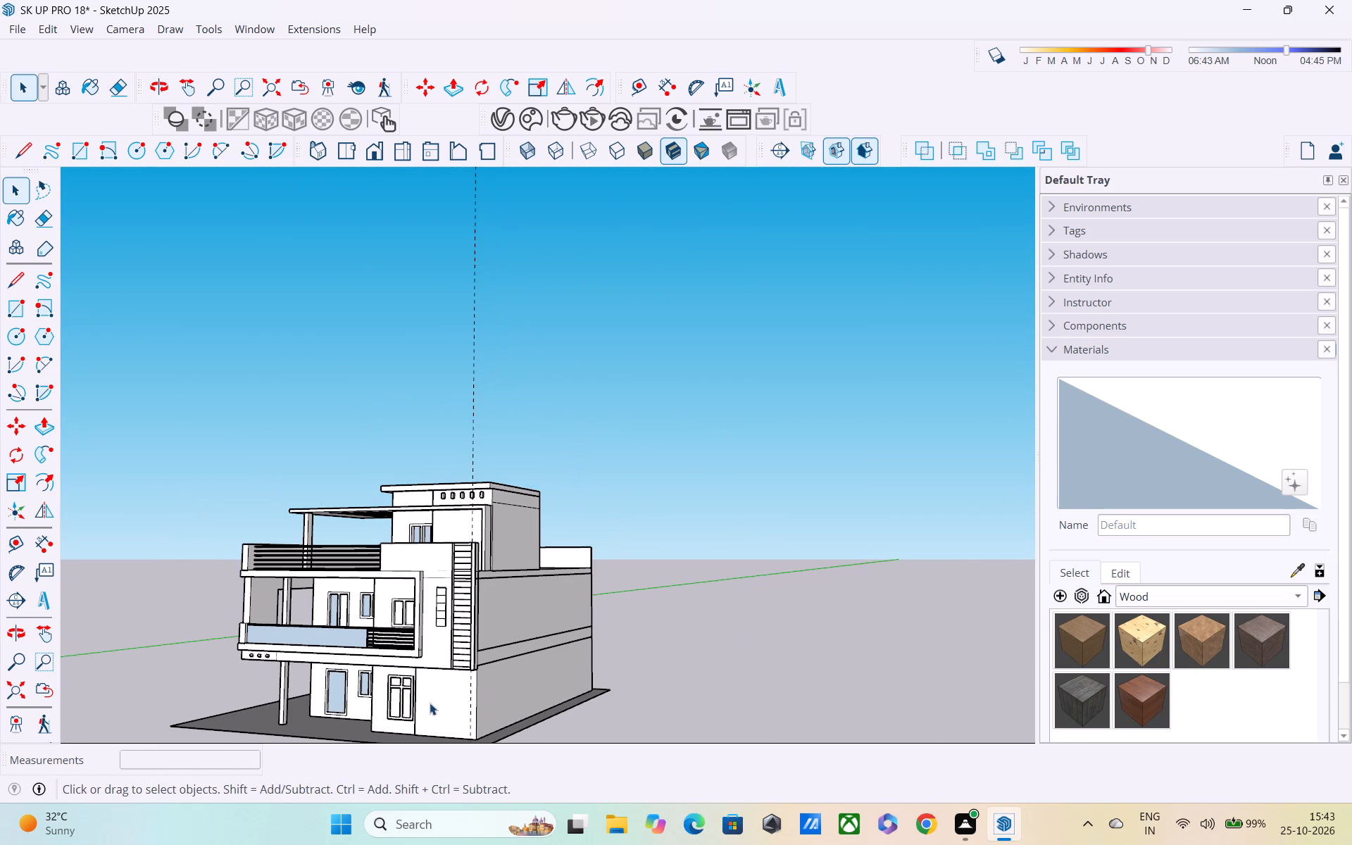
middle_click_drag(331, 687, 461, 693)
scroll(335, 708, "up", 3)
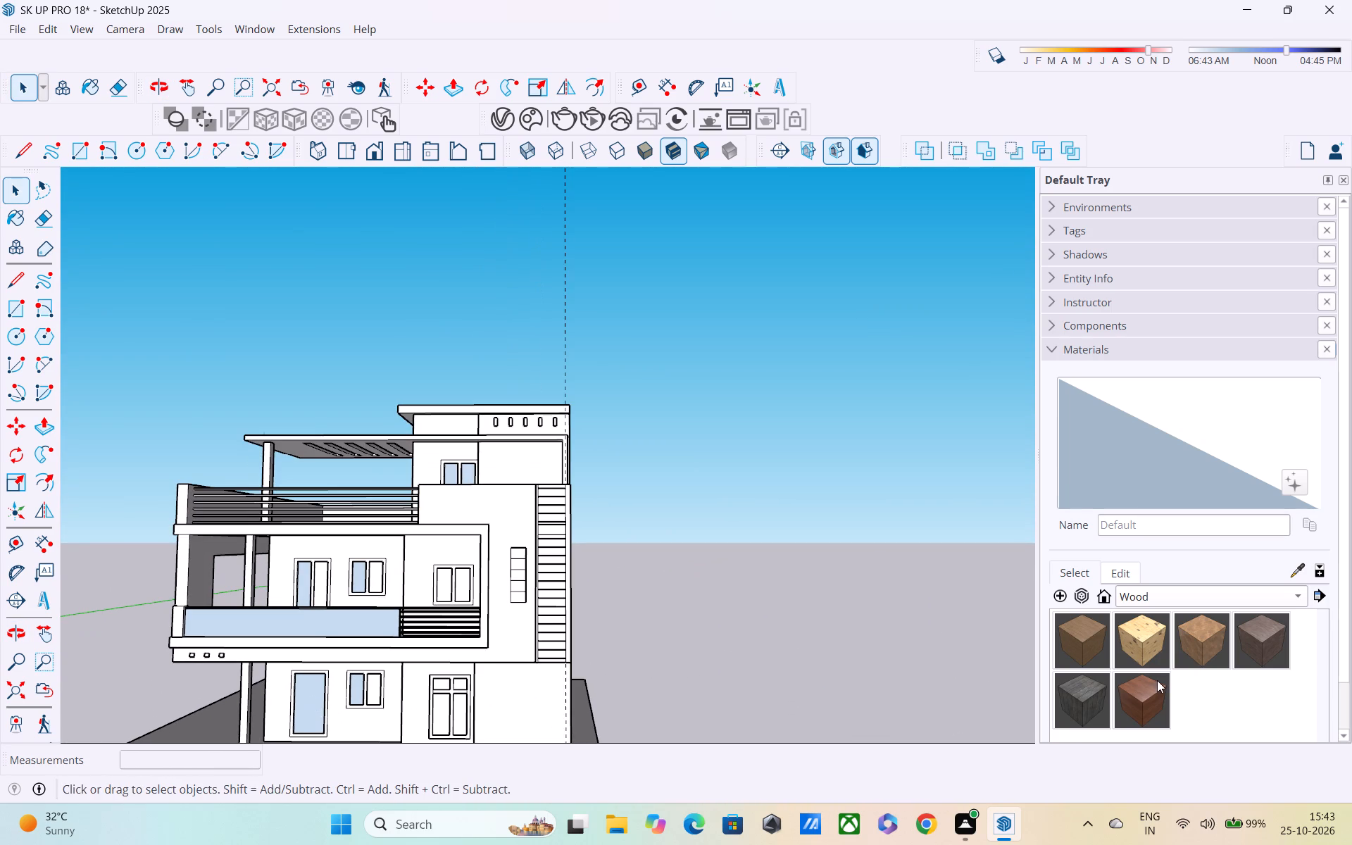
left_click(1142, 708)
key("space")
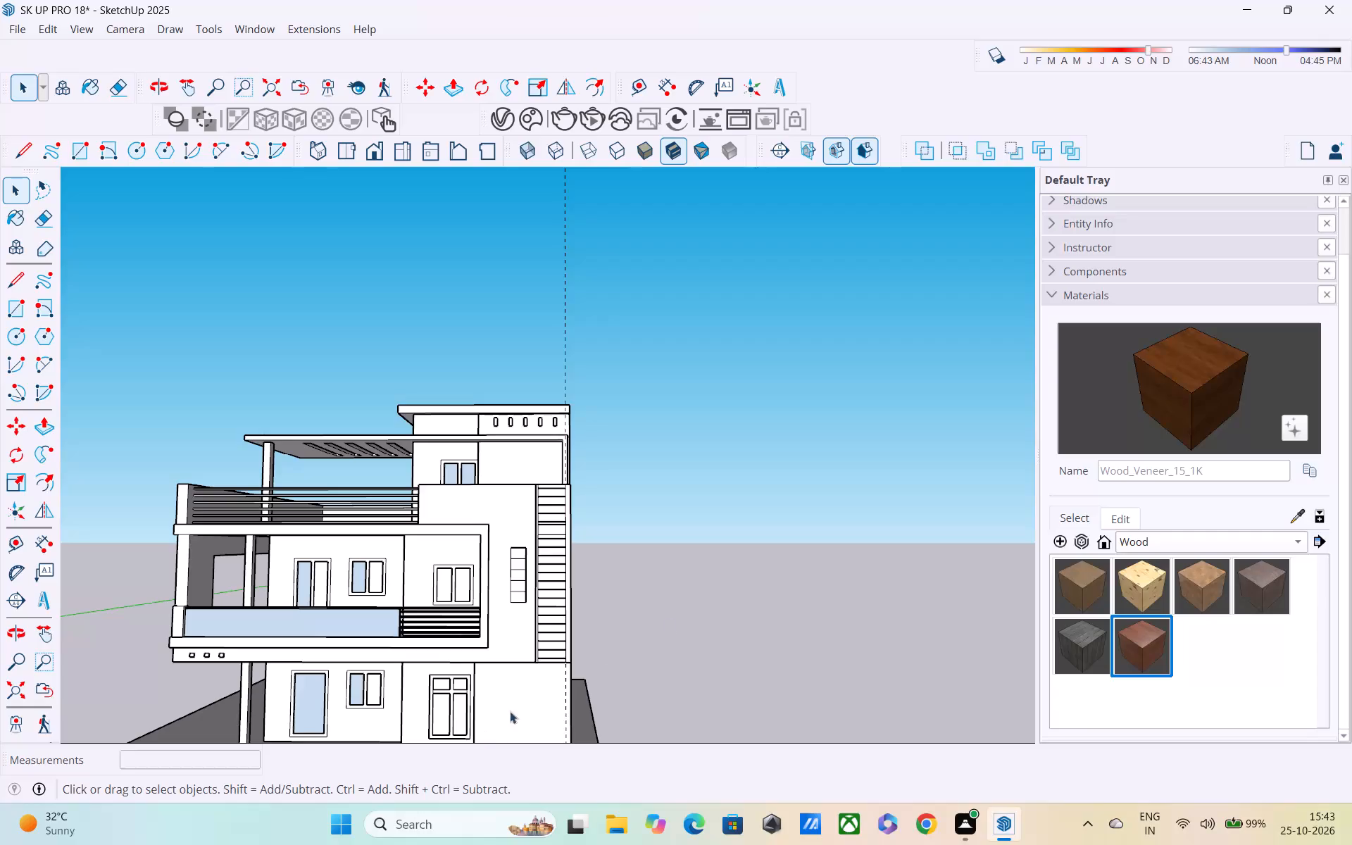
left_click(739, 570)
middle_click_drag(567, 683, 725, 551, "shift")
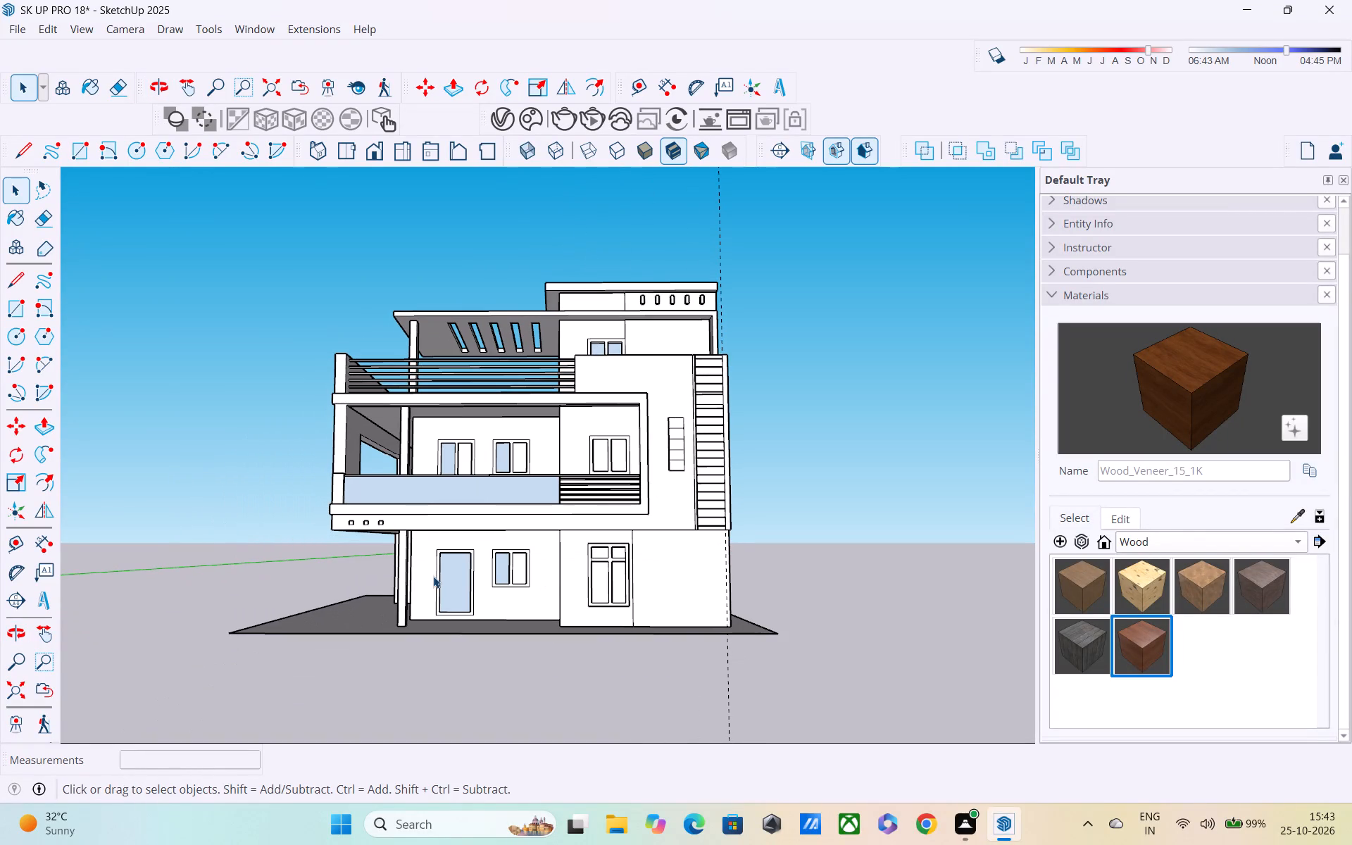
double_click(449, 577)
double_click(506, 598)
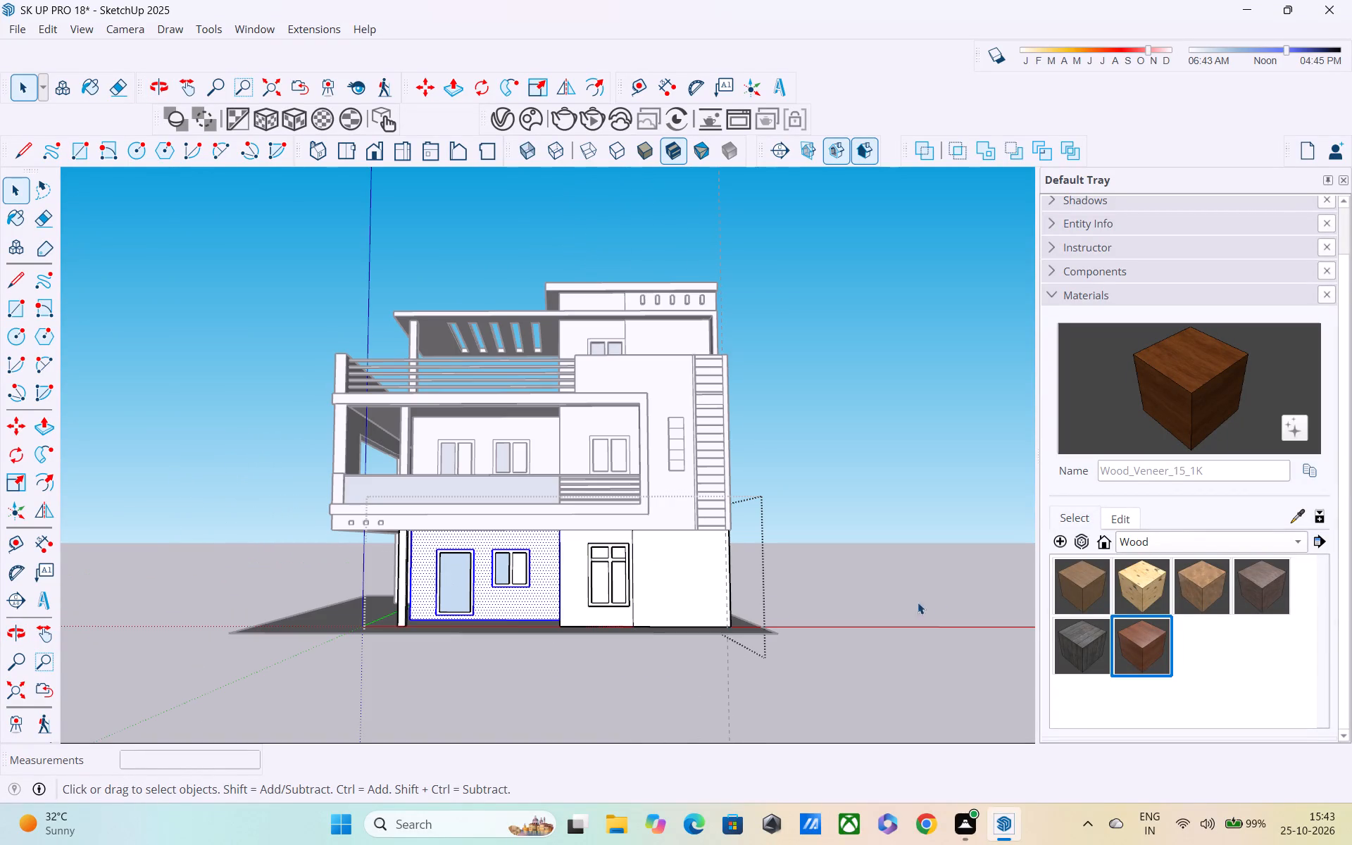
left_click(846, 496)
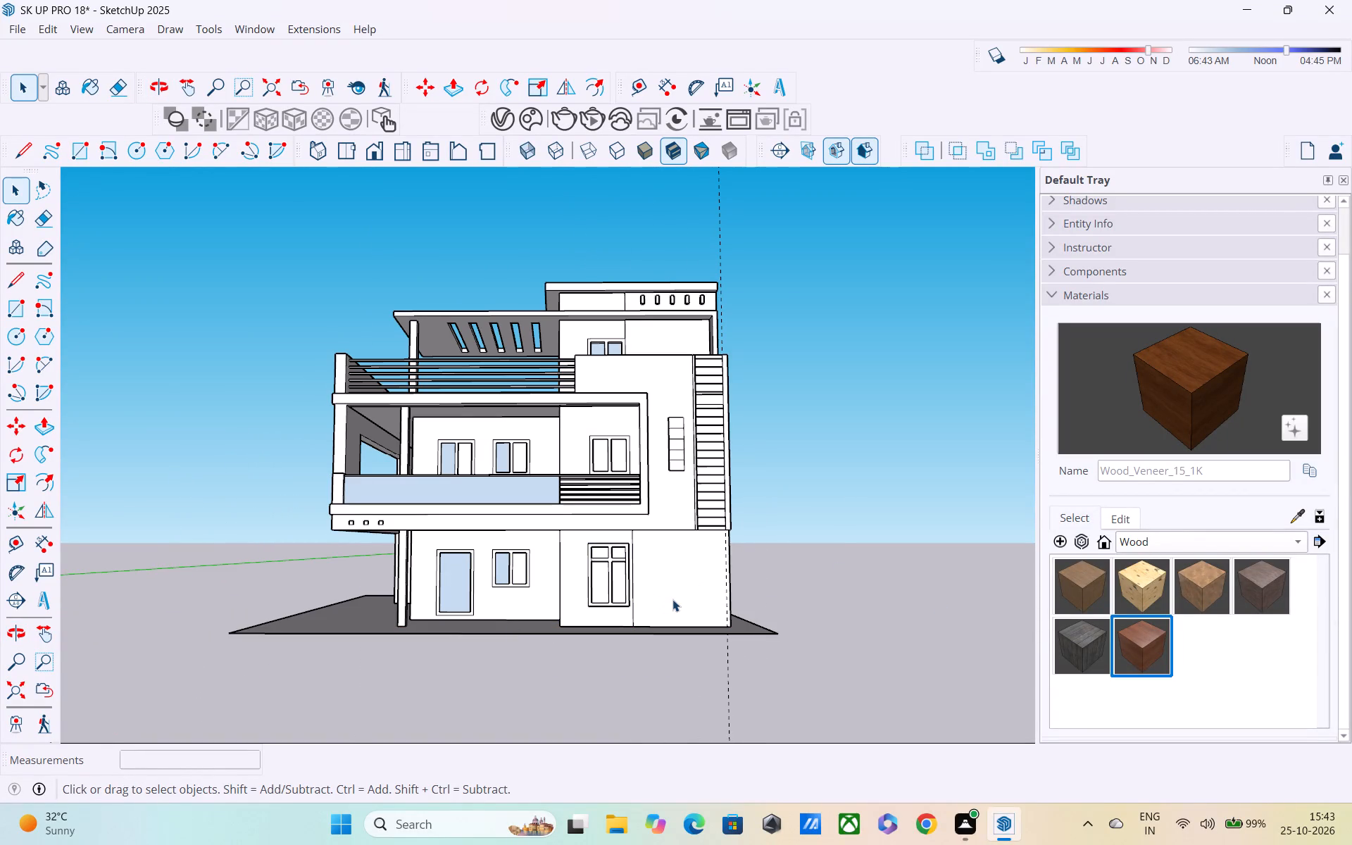
Inside the ground-floor group, paint the front door with the Wood_Veneer_15_1K material.
double_click(672, 599)
left_click(1129, 632)
scroll(597, 563, "up", 3)
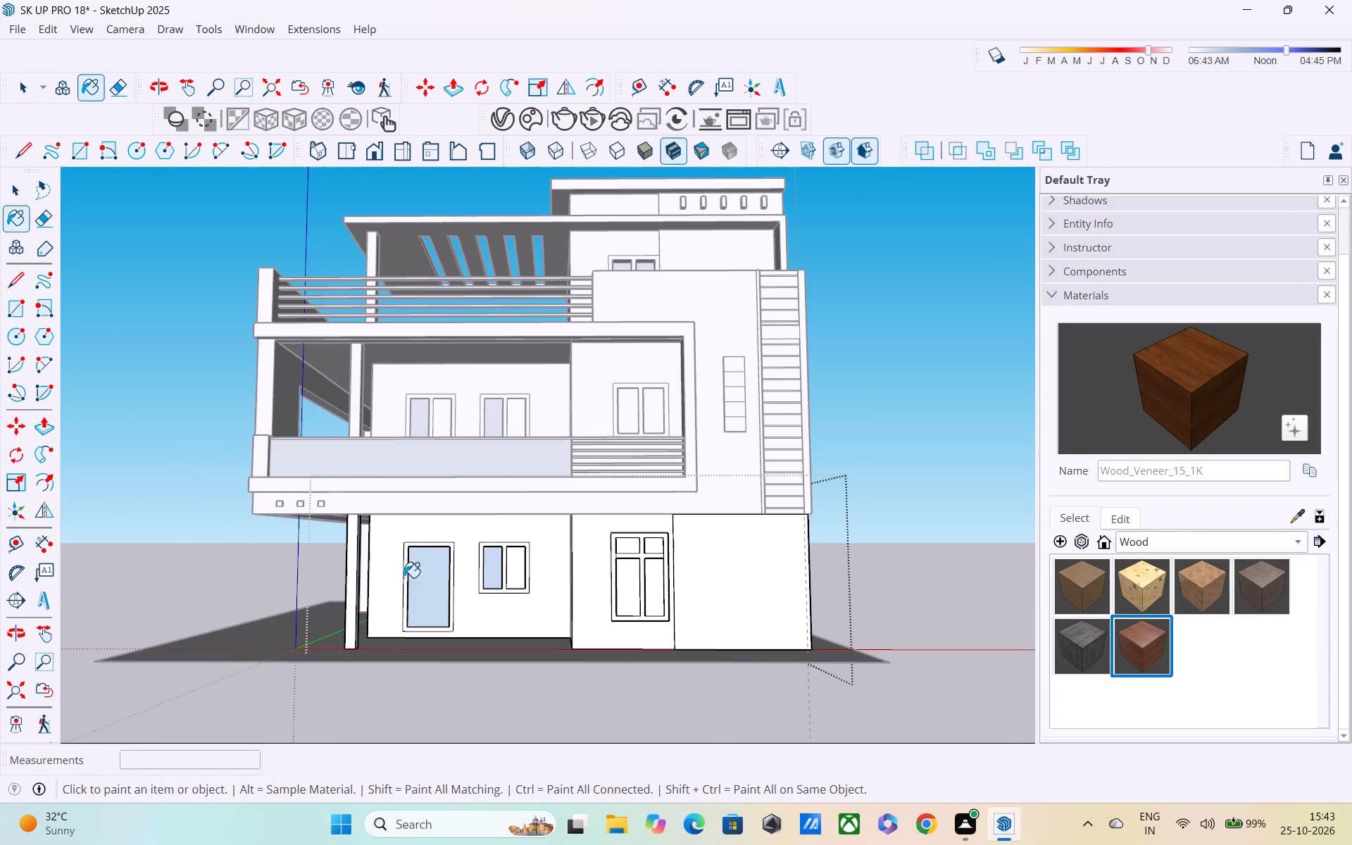
left_click(423, 589)
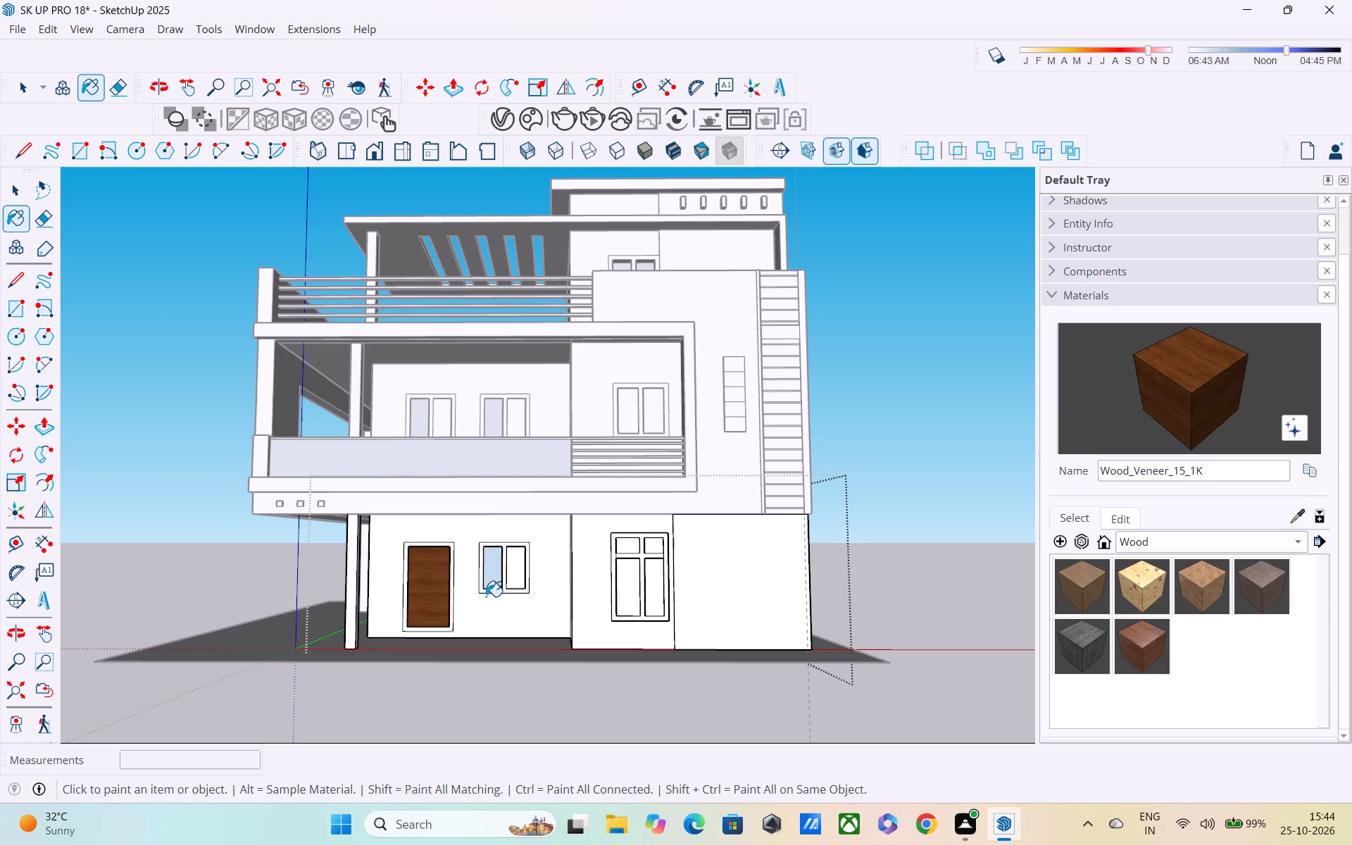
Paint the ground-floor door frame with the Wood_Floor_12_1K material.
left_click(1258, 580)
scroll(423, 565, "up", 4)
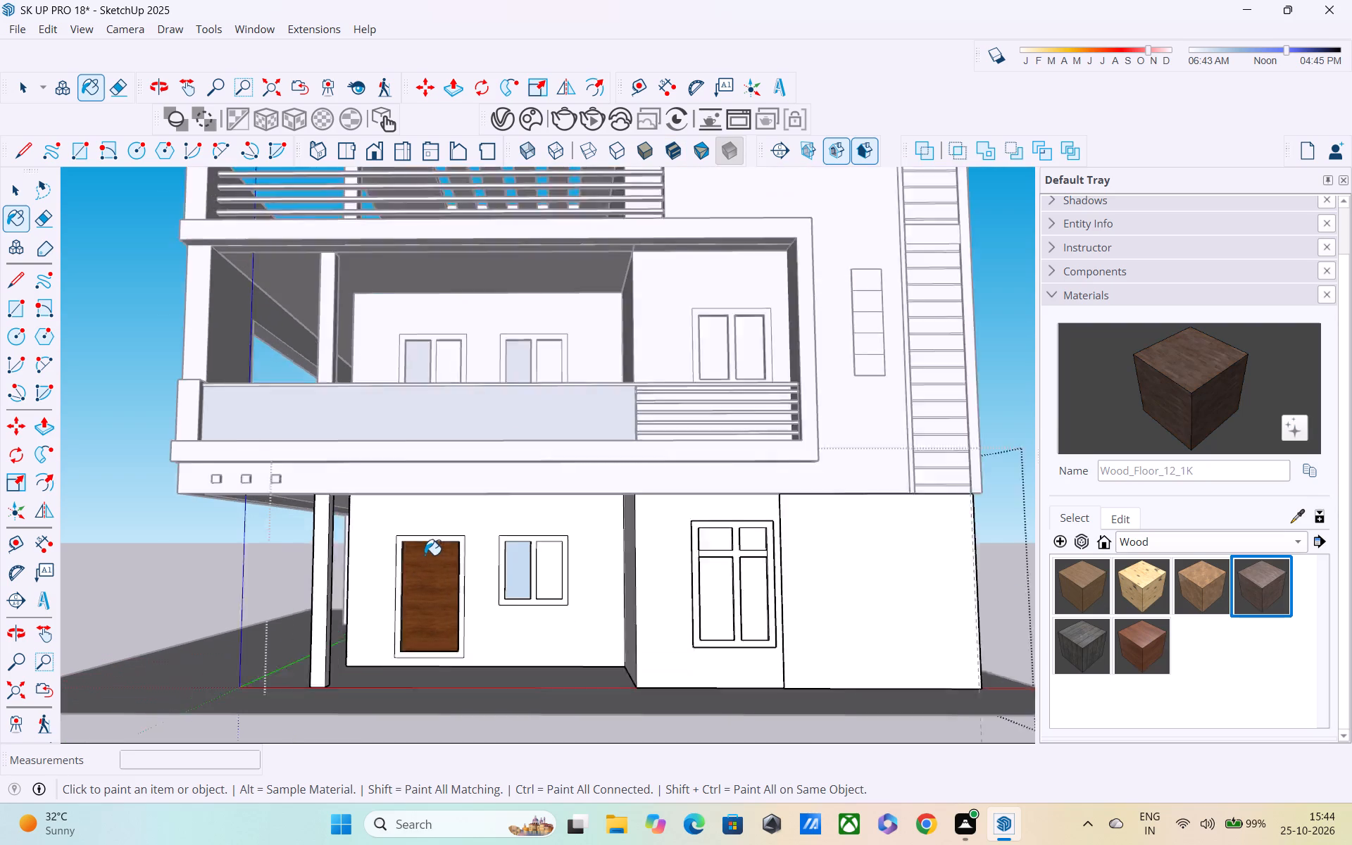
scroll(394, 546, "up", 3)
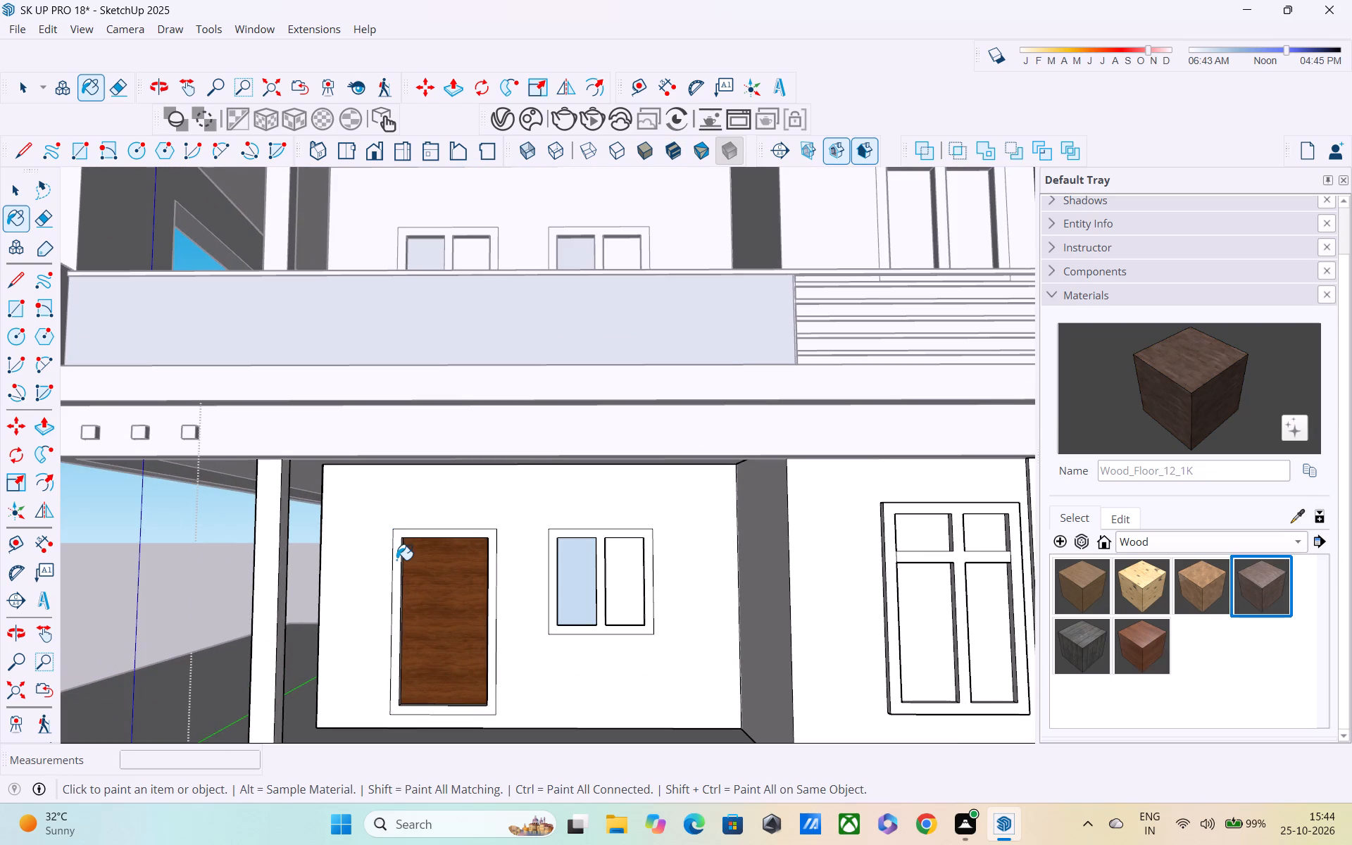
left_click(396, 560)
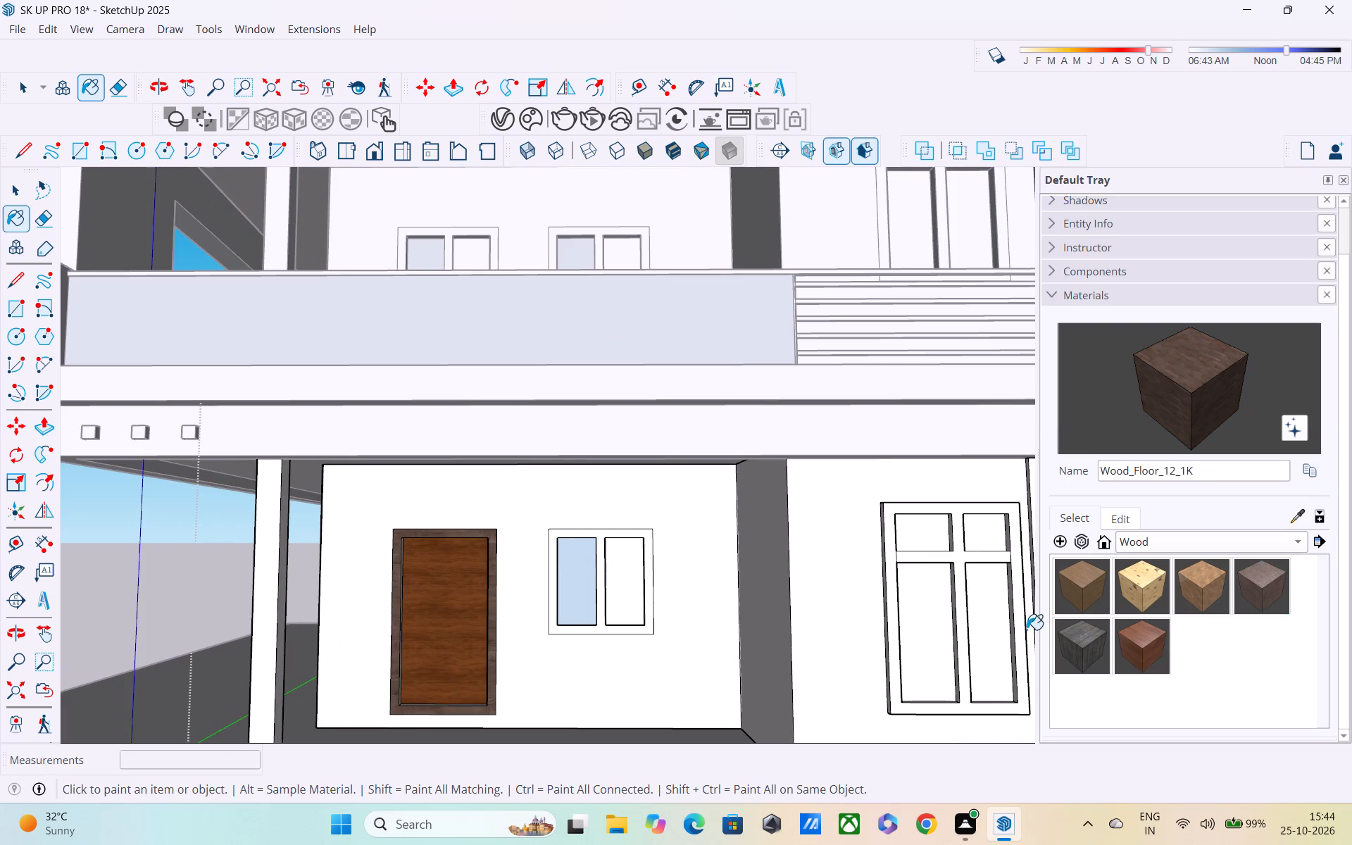
Paint the ground-floor door frame and the frame of the window beside it with the Wood_Planks_01_1K material.
left_click(1082, 635)
left_click(394, 549)
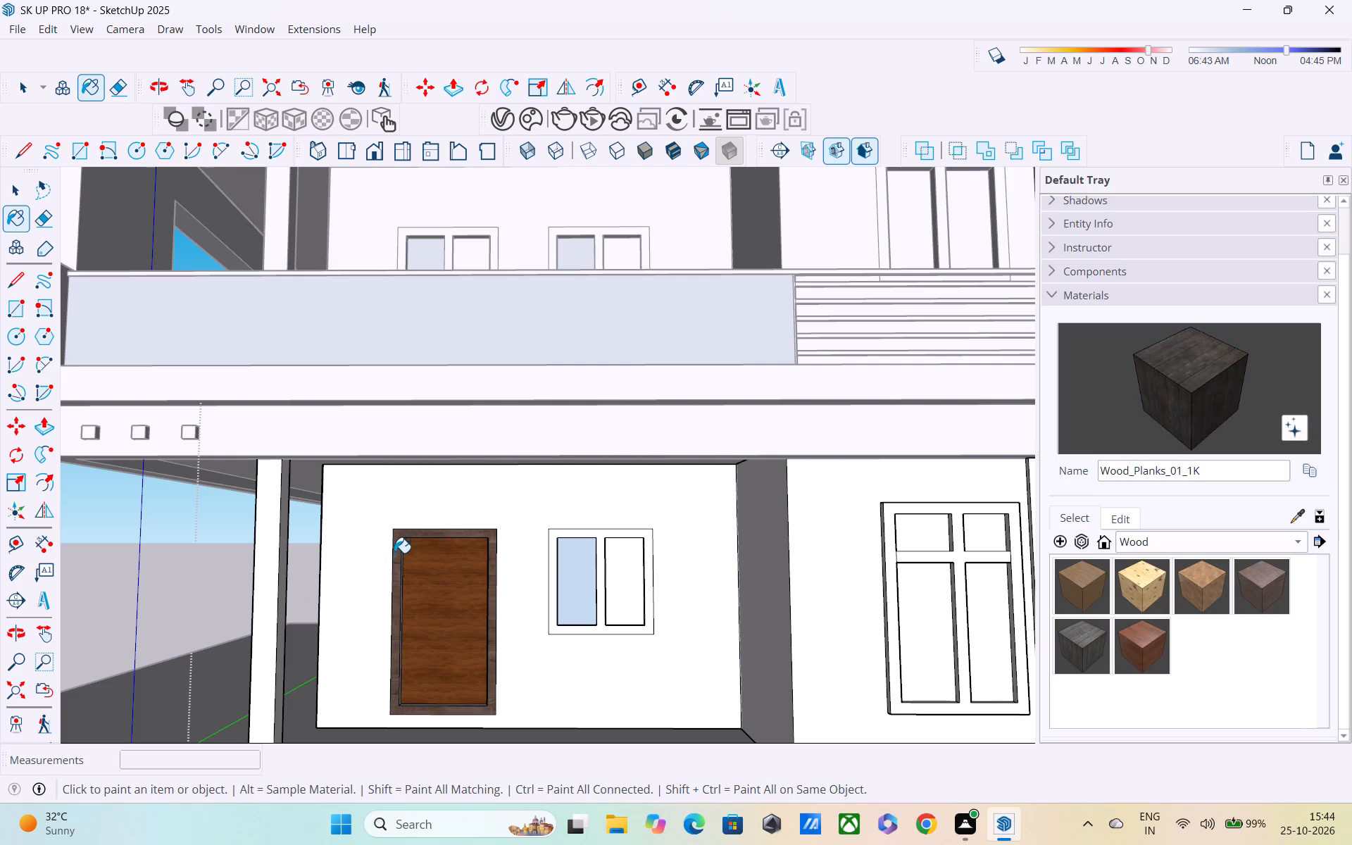
left_click(397, 563)
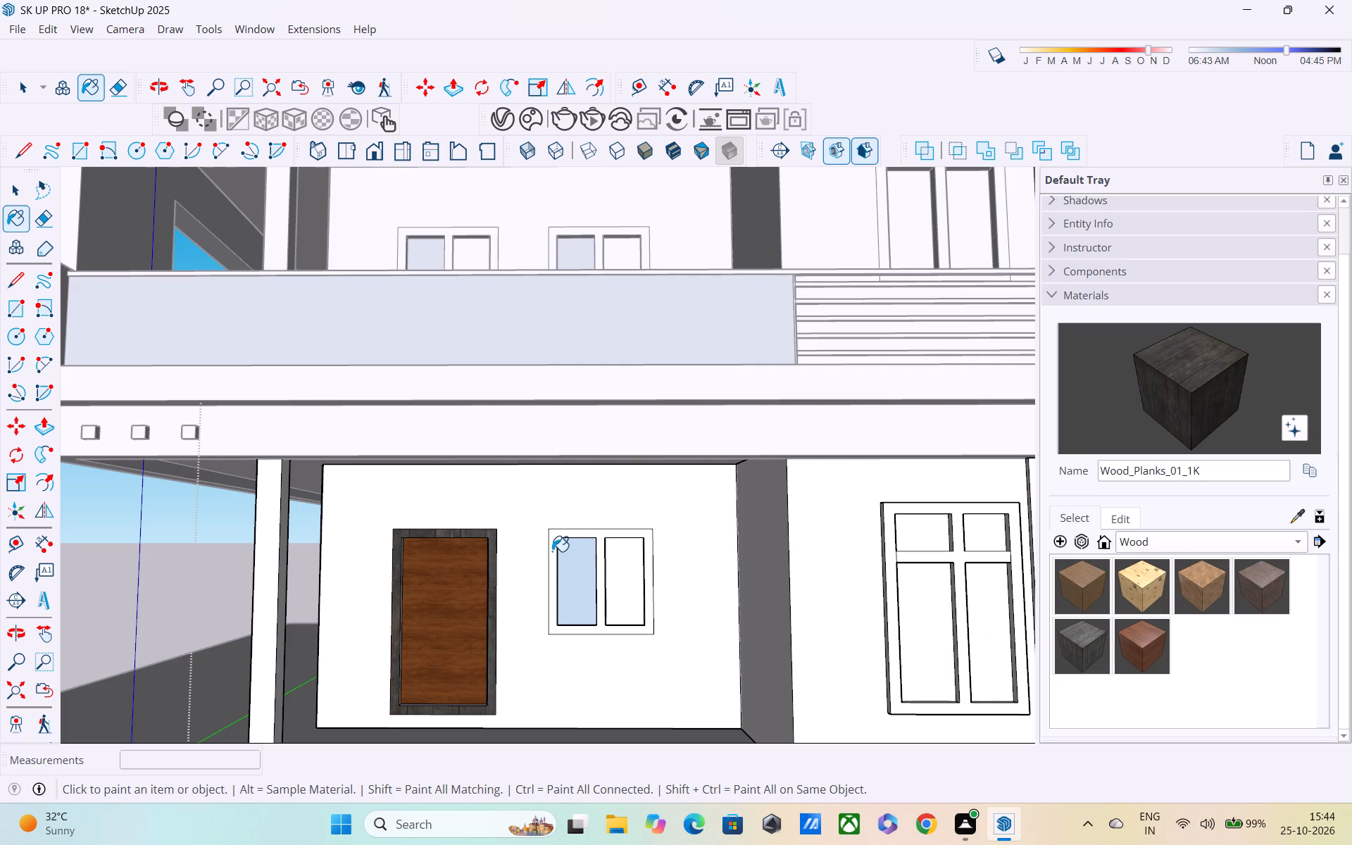
left_click(552, 551)
Paint the inner side and top faces of the door frame with Wood_Planks_01_1K.
scroll(608, 567, "up", 3)
middle_click_drag(617, 582, 261, 579)
scroll(261, 581, "down", 3)
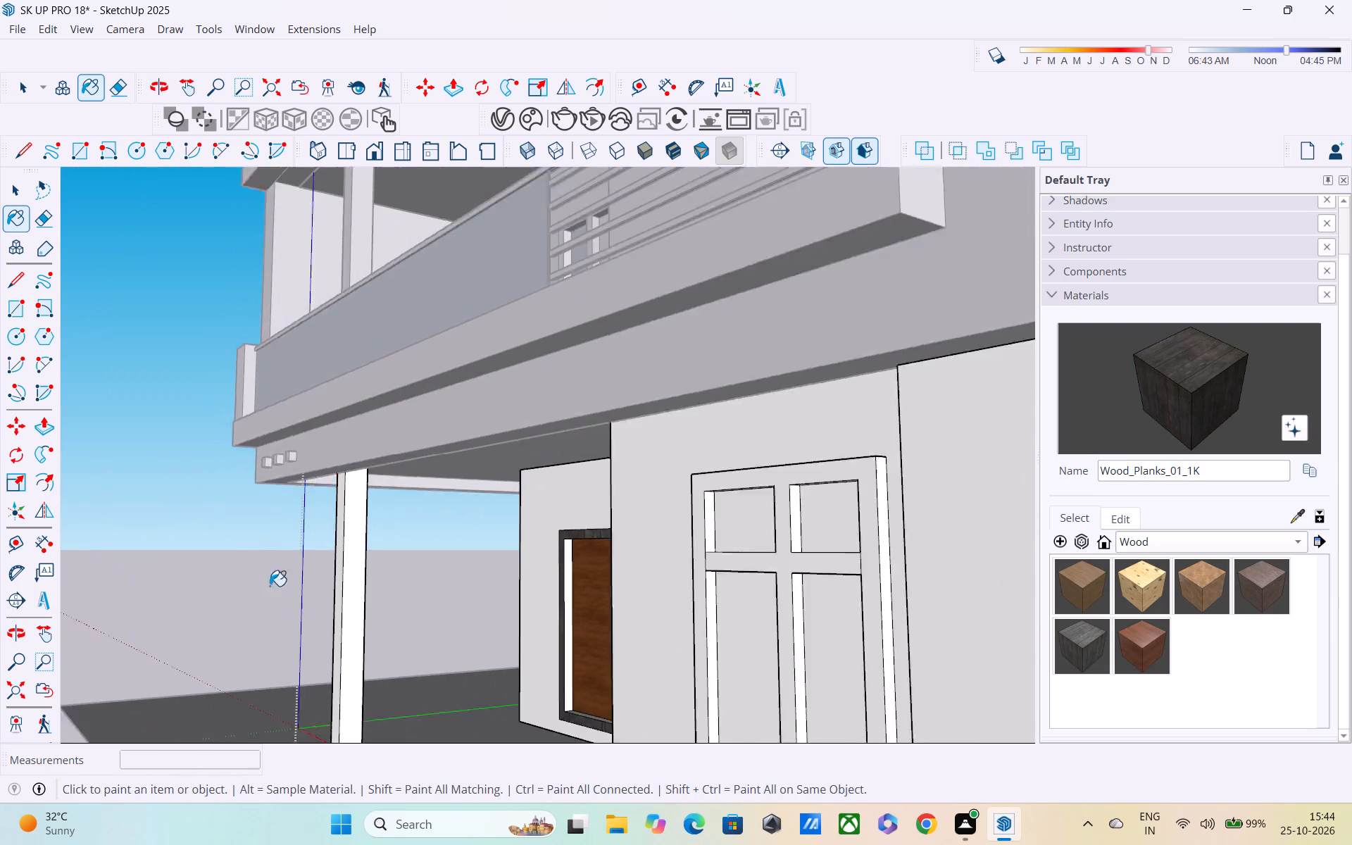
scroll(270, 586, "down", 2)
scroll(532, 581, "up", 7)
left_click(531, 558)
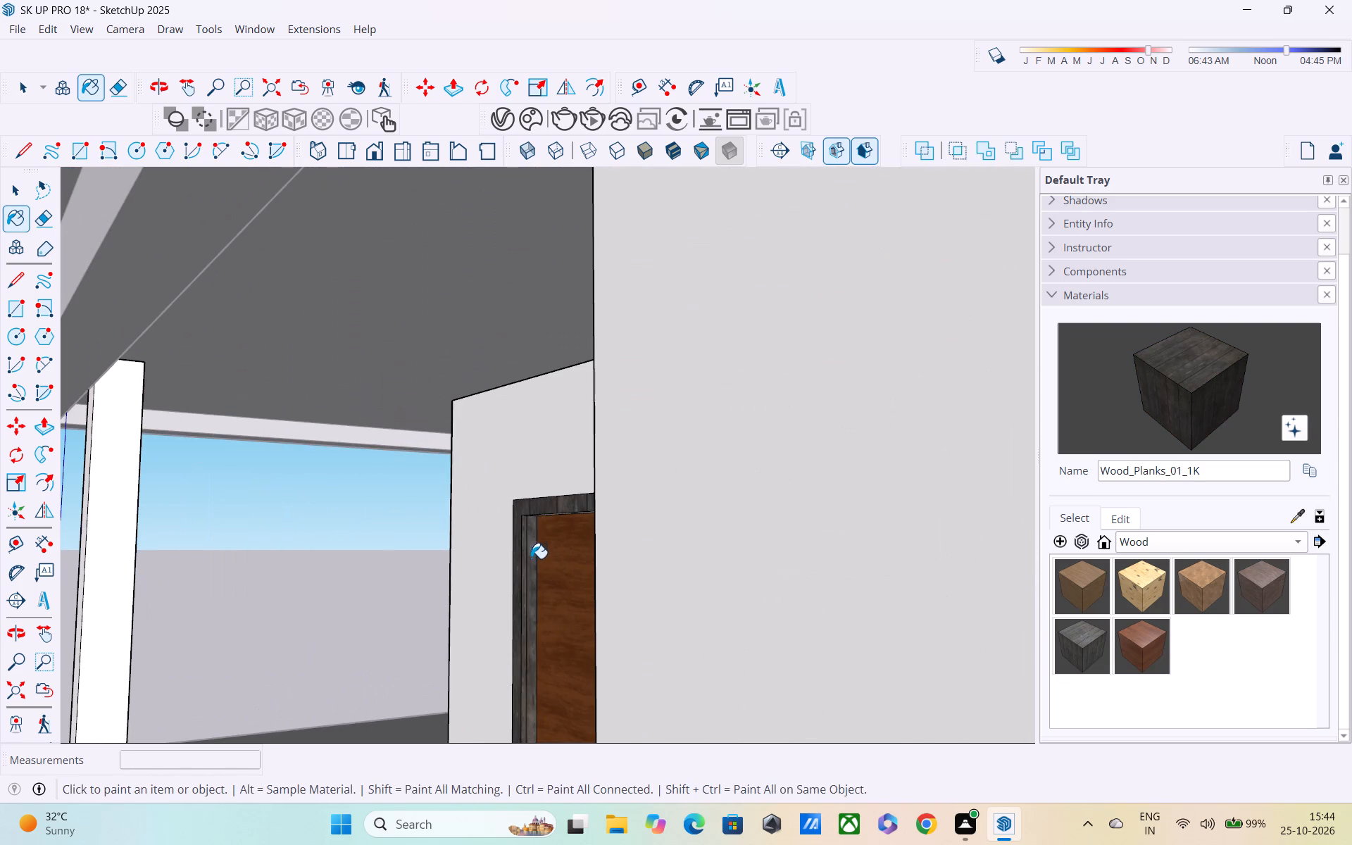
middle_click_drag(531, 558, 1144, 501)
middle_click_drag(753, 578, 748, 561)
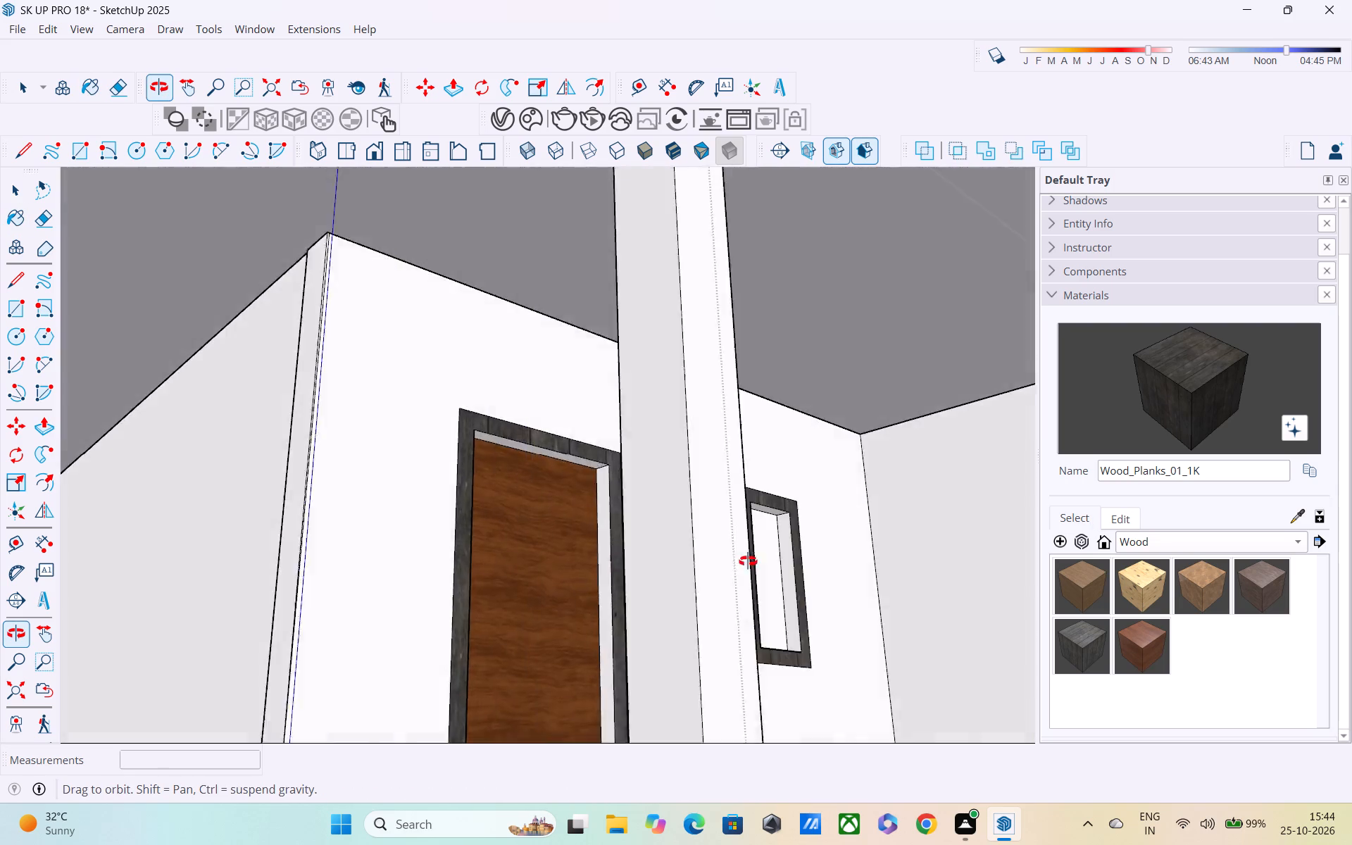
middle_click_drag(748, 561, 758, 542)
scroll(650, 518, "up", 3)
left_click_drag(606, 478, 603, 472)
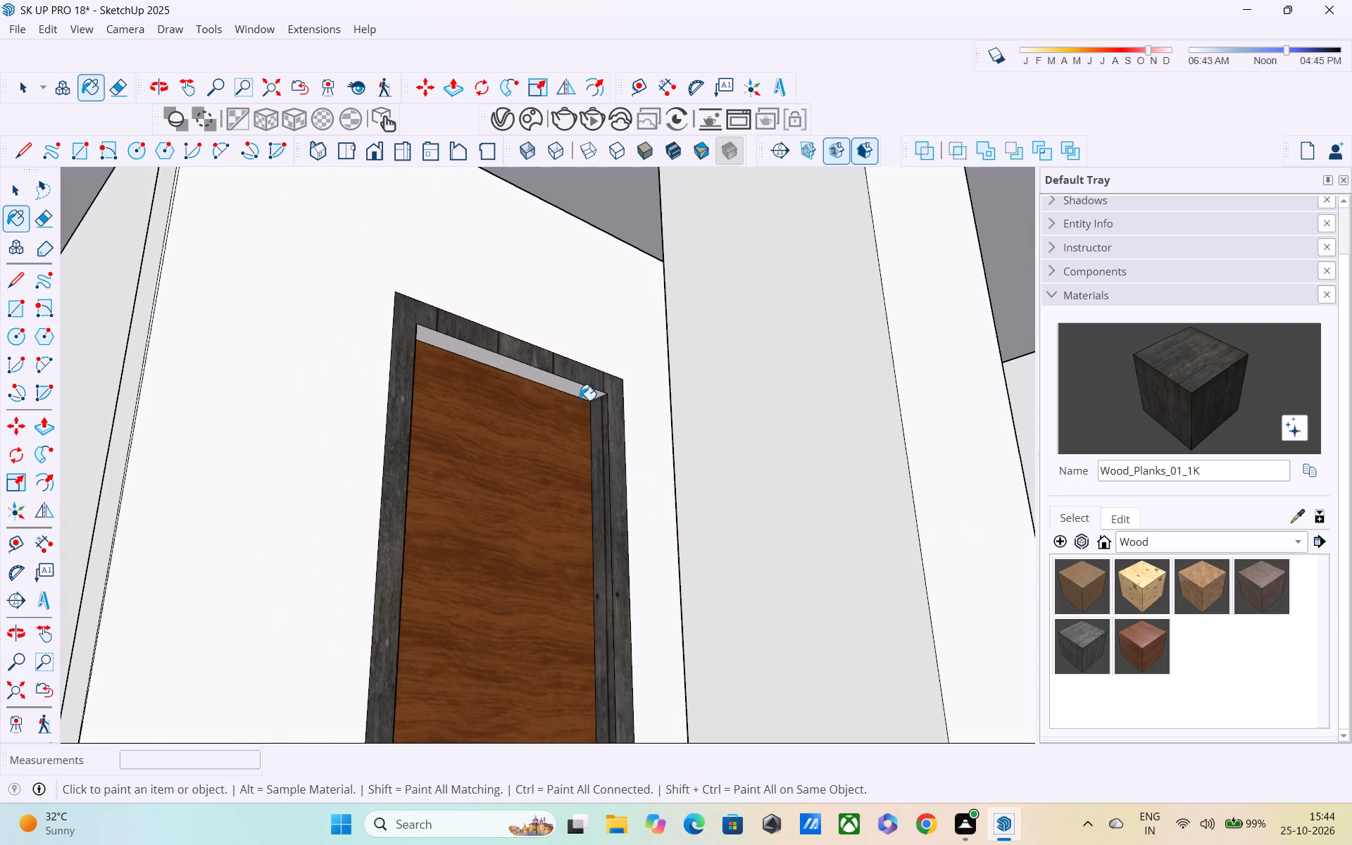
left_click(577, 390)
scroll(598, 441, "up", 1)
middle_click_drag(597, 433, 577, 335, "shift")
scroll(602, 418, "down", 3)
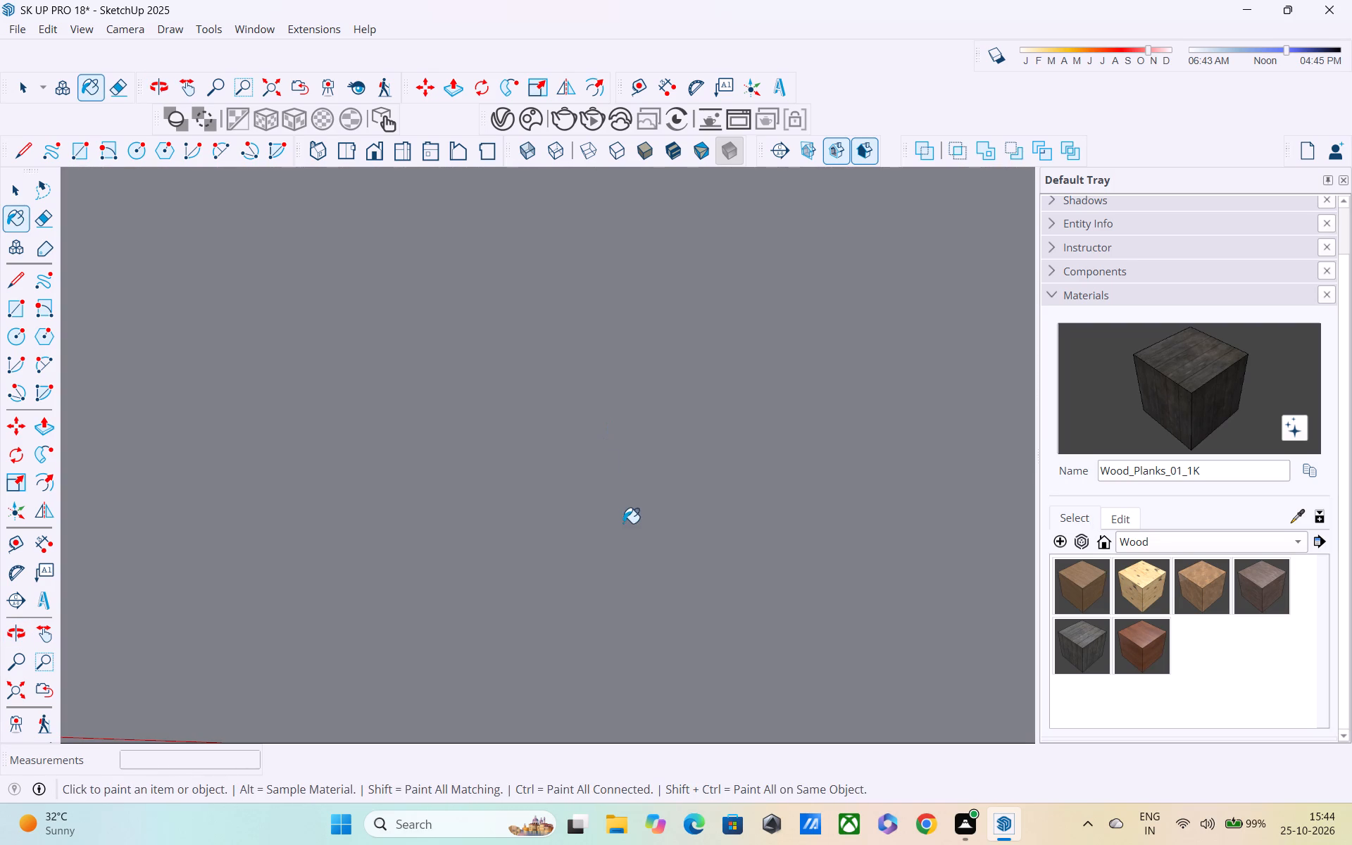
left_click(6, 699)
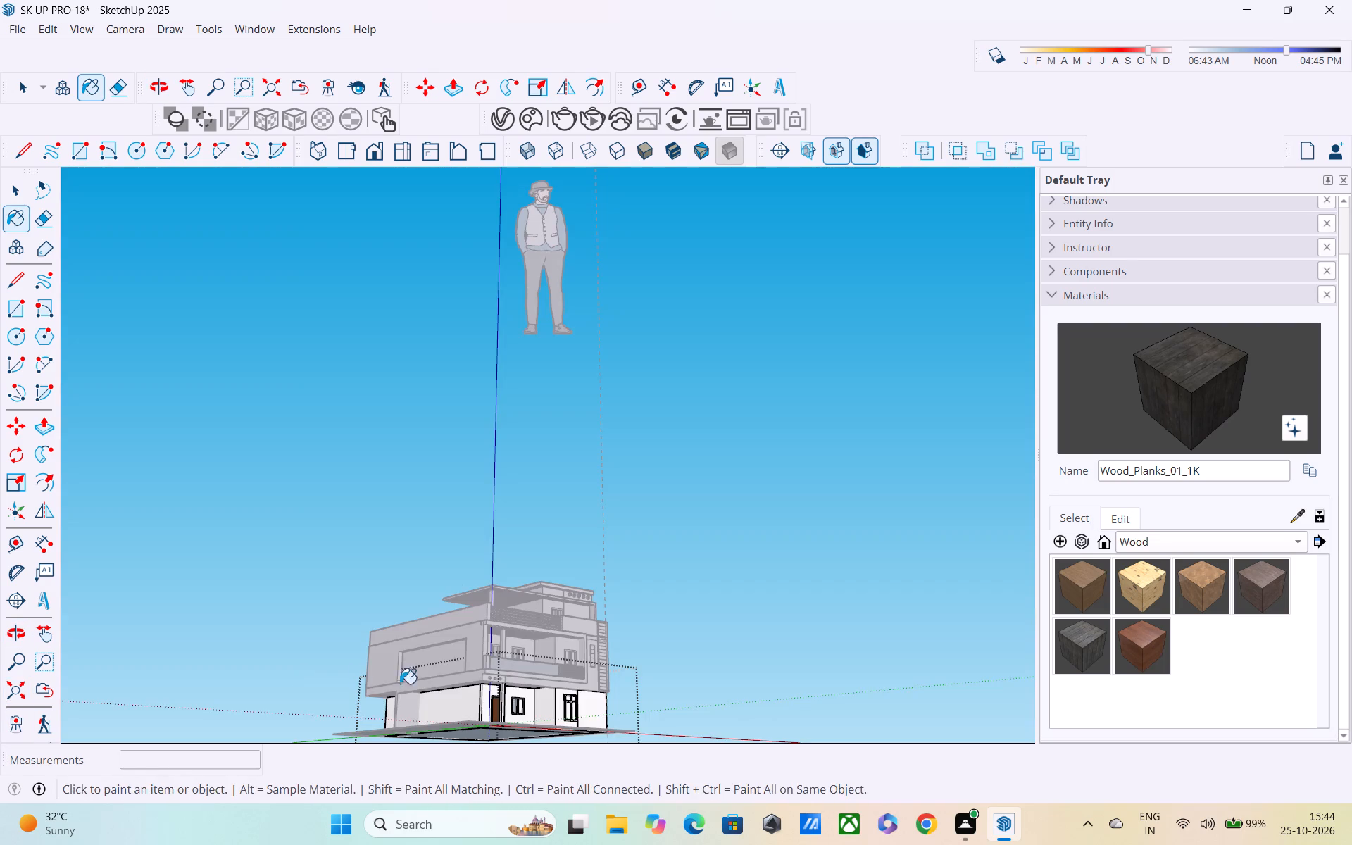
Paint the inner bottom face of the ground-floor door frame with Wood_Planks_01_1K.
middle_click_drag(590, 666, 332, 829)
scroll(618, 649, "up", 4)
scroll(464, 705, "up", 5)
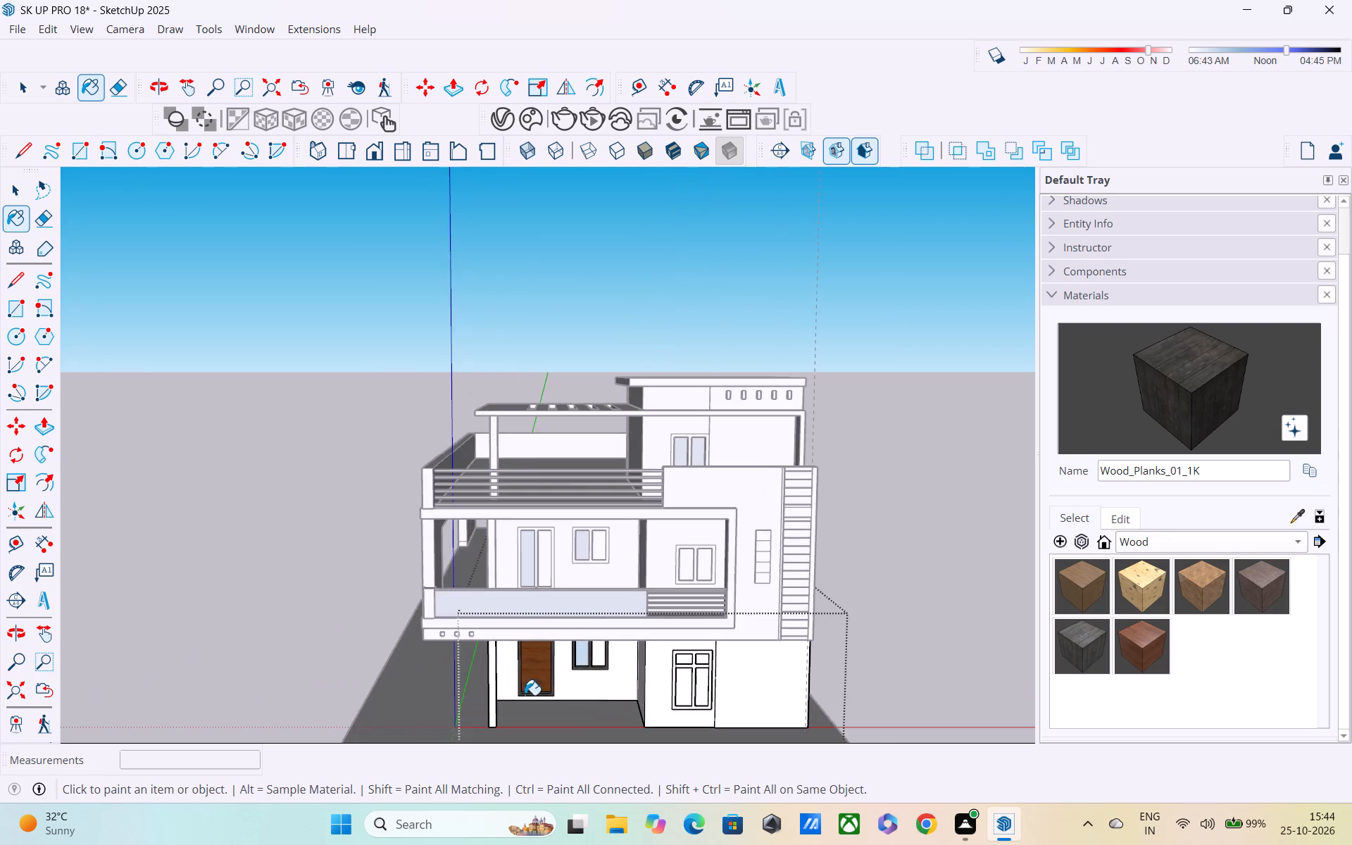
scroll(558, 694, "up", 5)
scroll(501, 687, "up", 10)
middle_click_drag(514, 701, 475, 763)
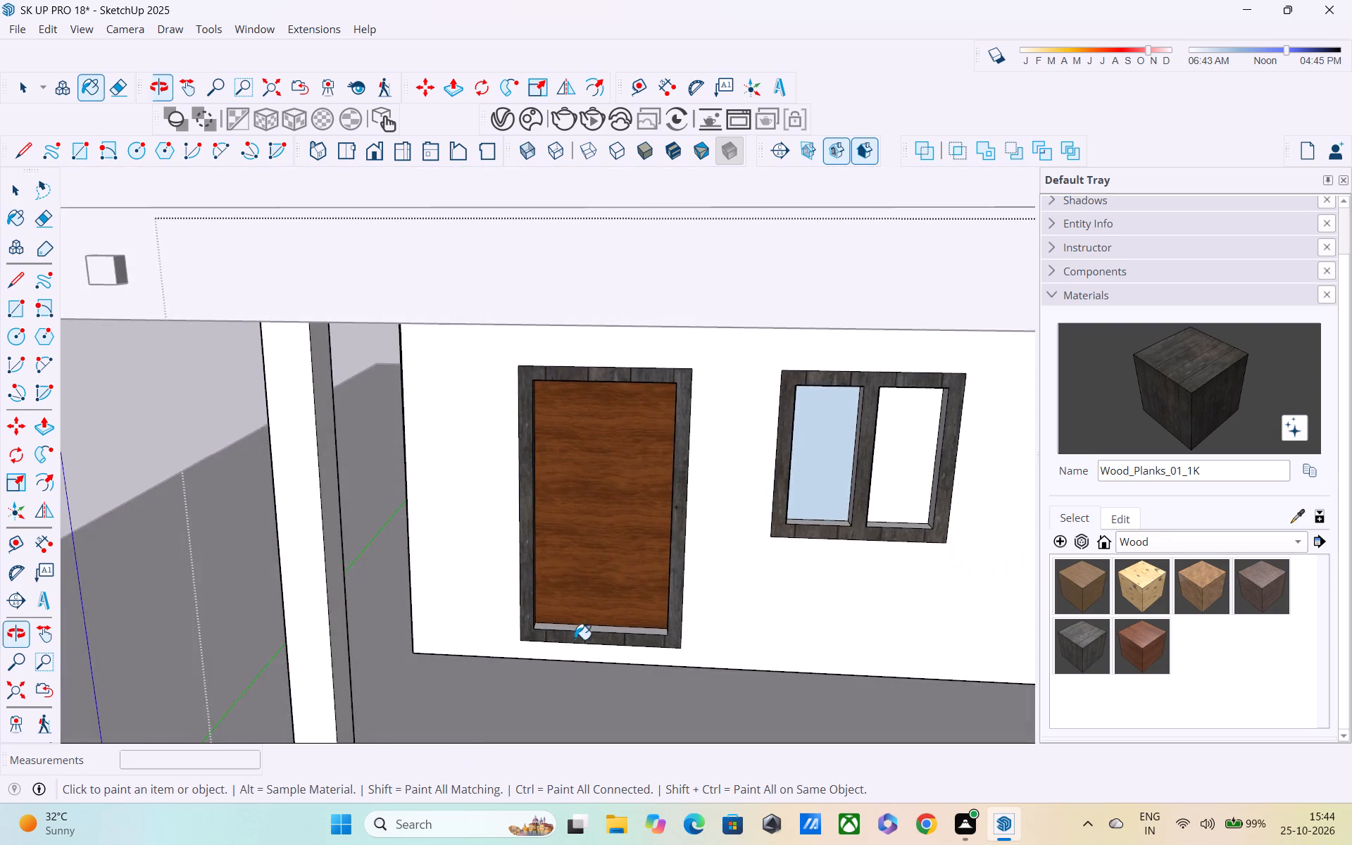
scroll(576, 636, "up", 9)
left_click(579, 622)
middle_click_drag(588, 649, 527, 601, "shift")
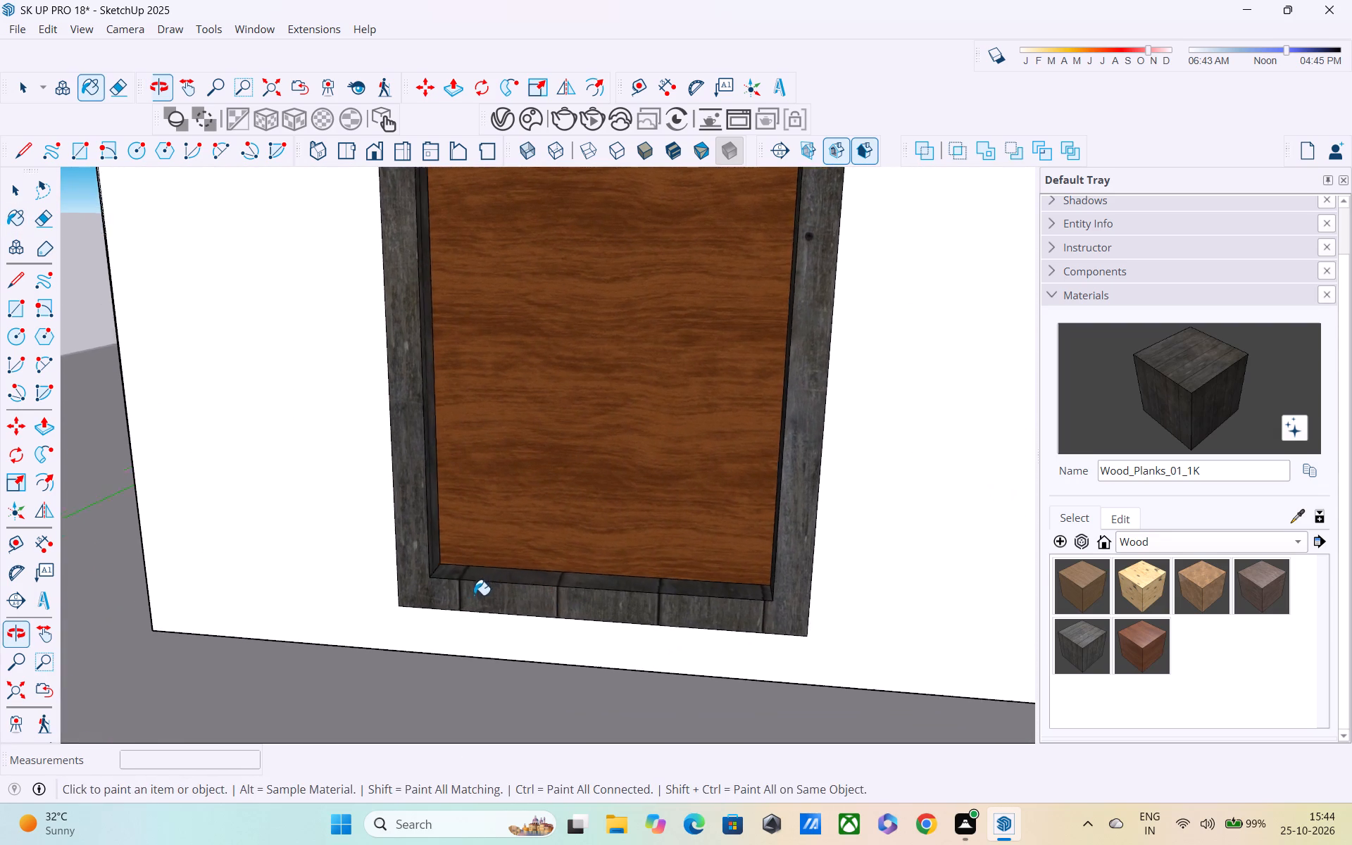
Paint the inner left side and top faces of both openings in the window beside the ground-floor door with Wood_Planks_01_1K.
scroll(474, 595, "down", 6)
scroll(829, 578, "down", 2)
middle_click_drag(806, 585, 623, 614)
middle_click_drag(854, 437, 691, 385)
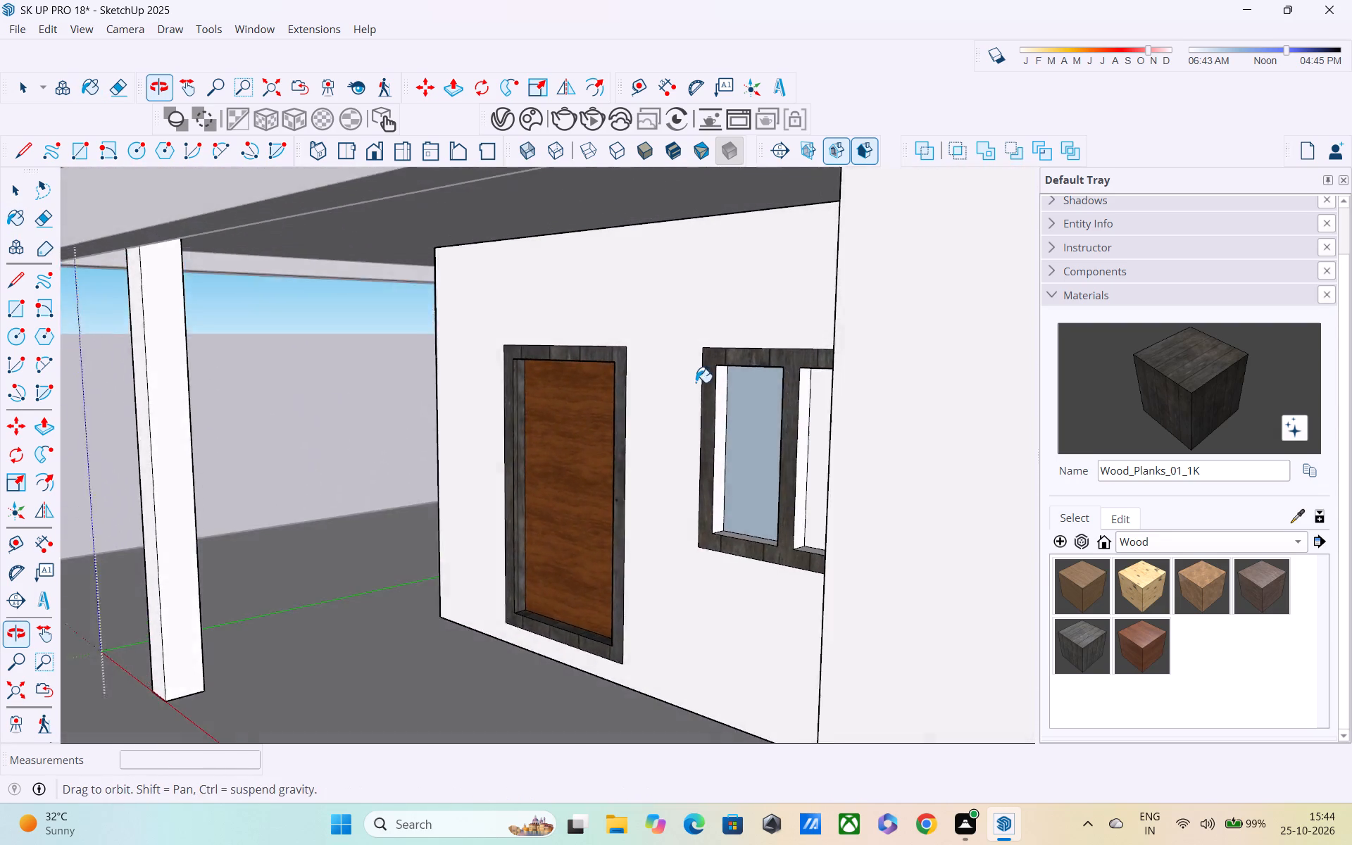
scroll(711, 395, "up", 4)
left_click(718, 399)
middle_click_drag(770, 476, 763, 423)
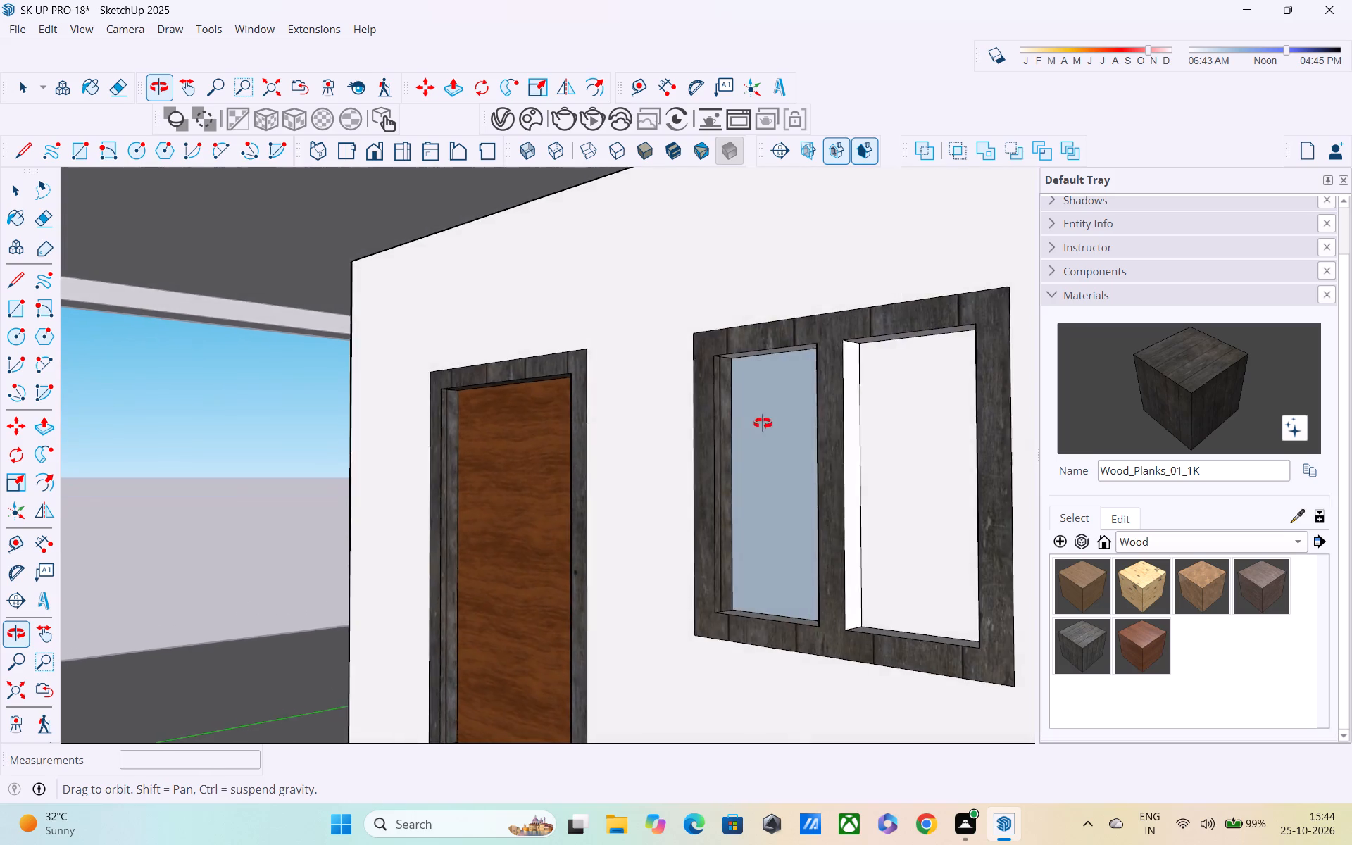
middle_click_drag(763, 423, 800, 428)
scroll(852, 451, "up", 4)
left_click(855, 446)
middle_click_drag(851, 454, 827, 326)
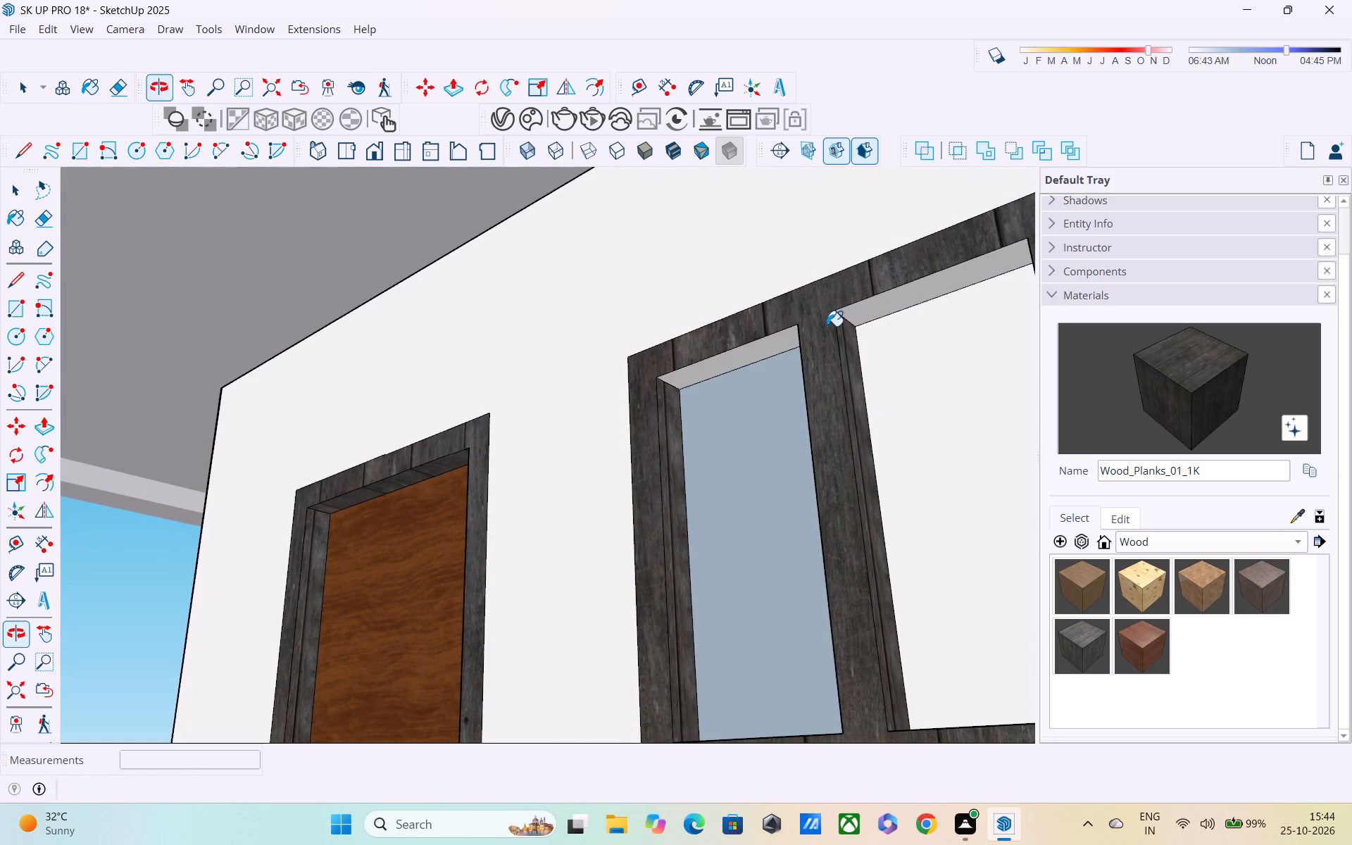
middle_click_drag(827, 326, 837, 322)
left_click(779, 346)
left_click(899, 294)
Paint the inner right side and sill faces of both openings in that ground-floor window with Wood_Planks_01_1K.
middle_click_drag(899, 322, 841, 268)
middle_click_drag(990, 518, 1158, 658)
middle_click_drag(987, 625, 836, 515, "shift")
middle_click_drag(806, 549, 980, 687)
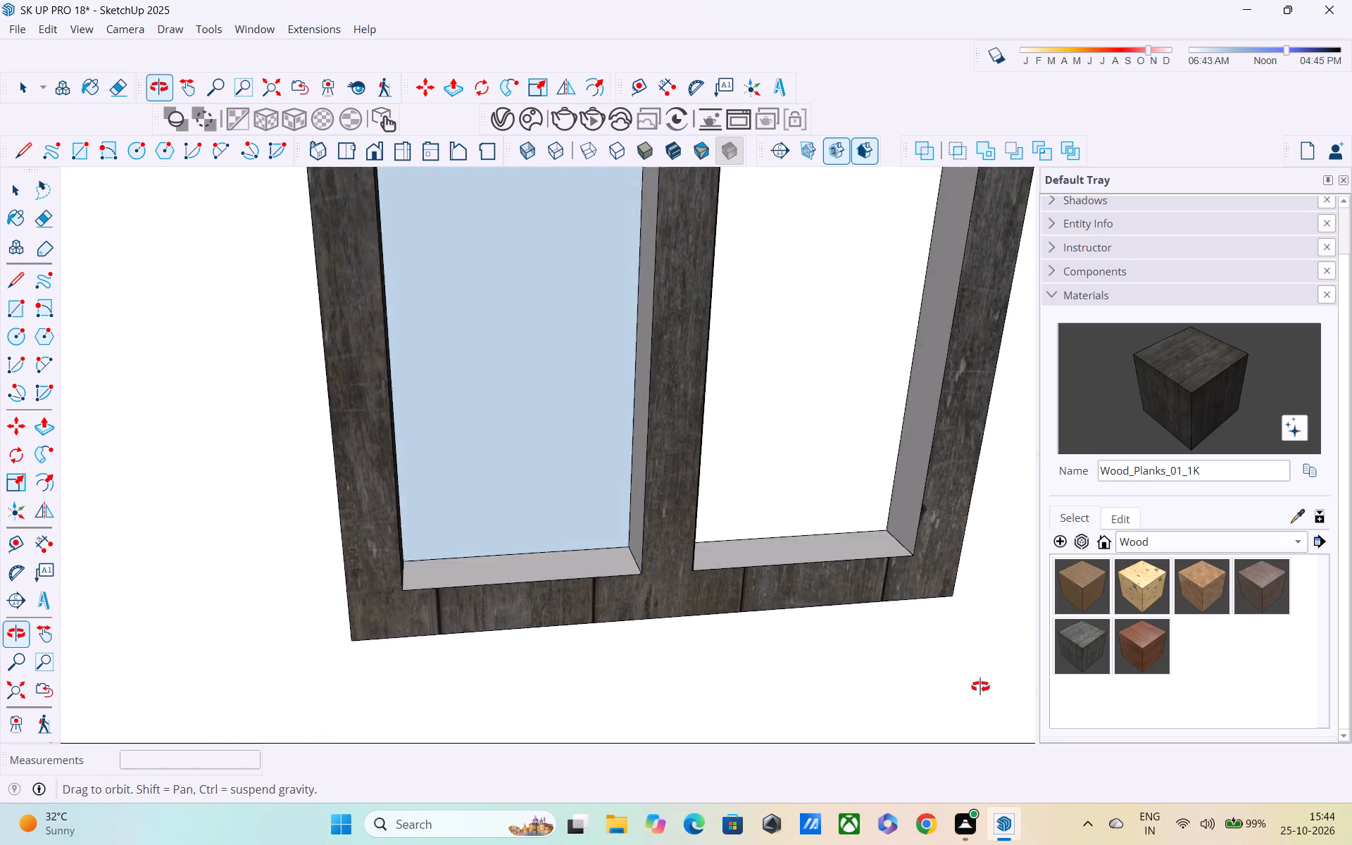
middle_click_drag(980, 687, 1054, 627)
left_click(916, 426)
left_click(875, 515)
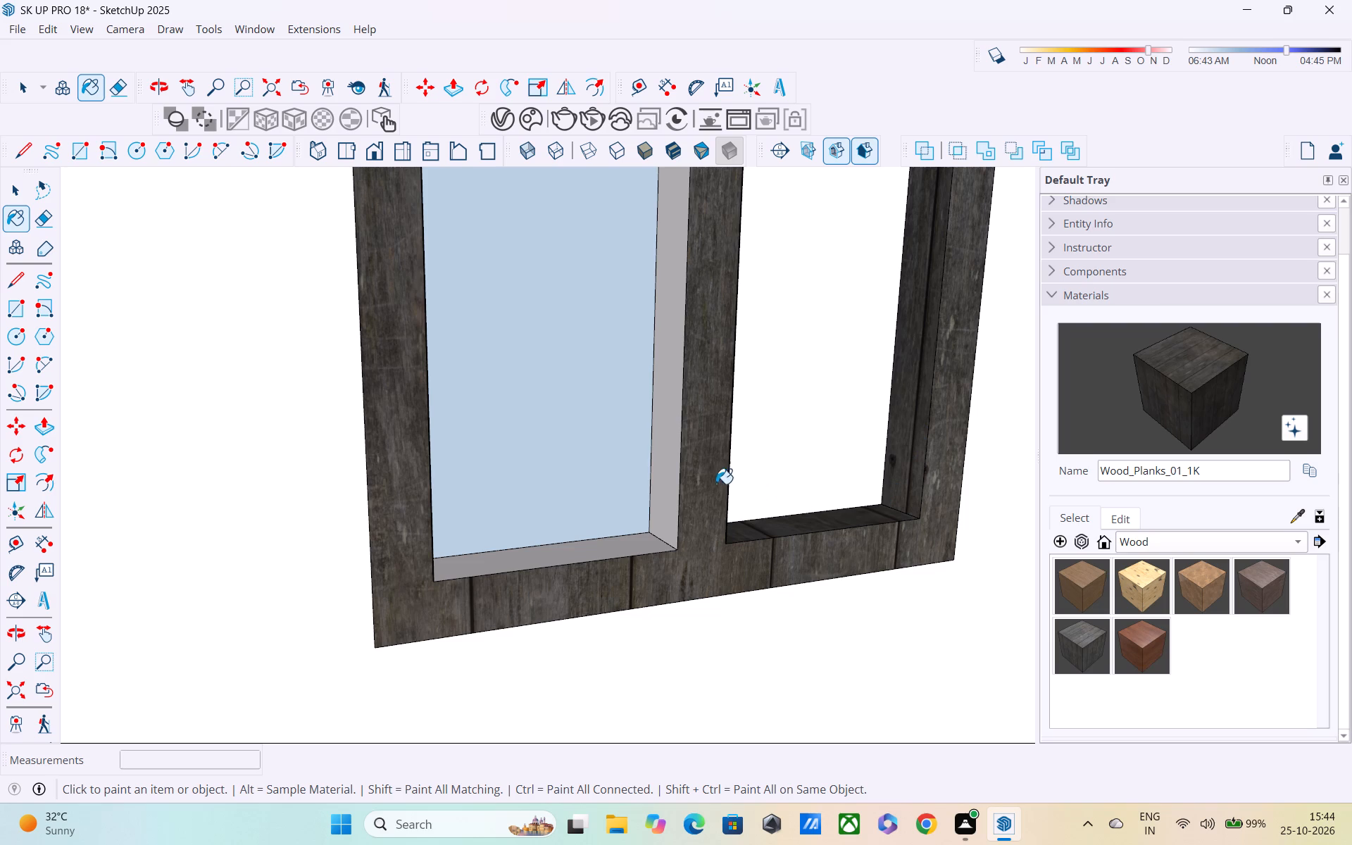
left_click(672, 451)
left_click(613, 550)
middle_click_drag(601, 561, 118, 559)
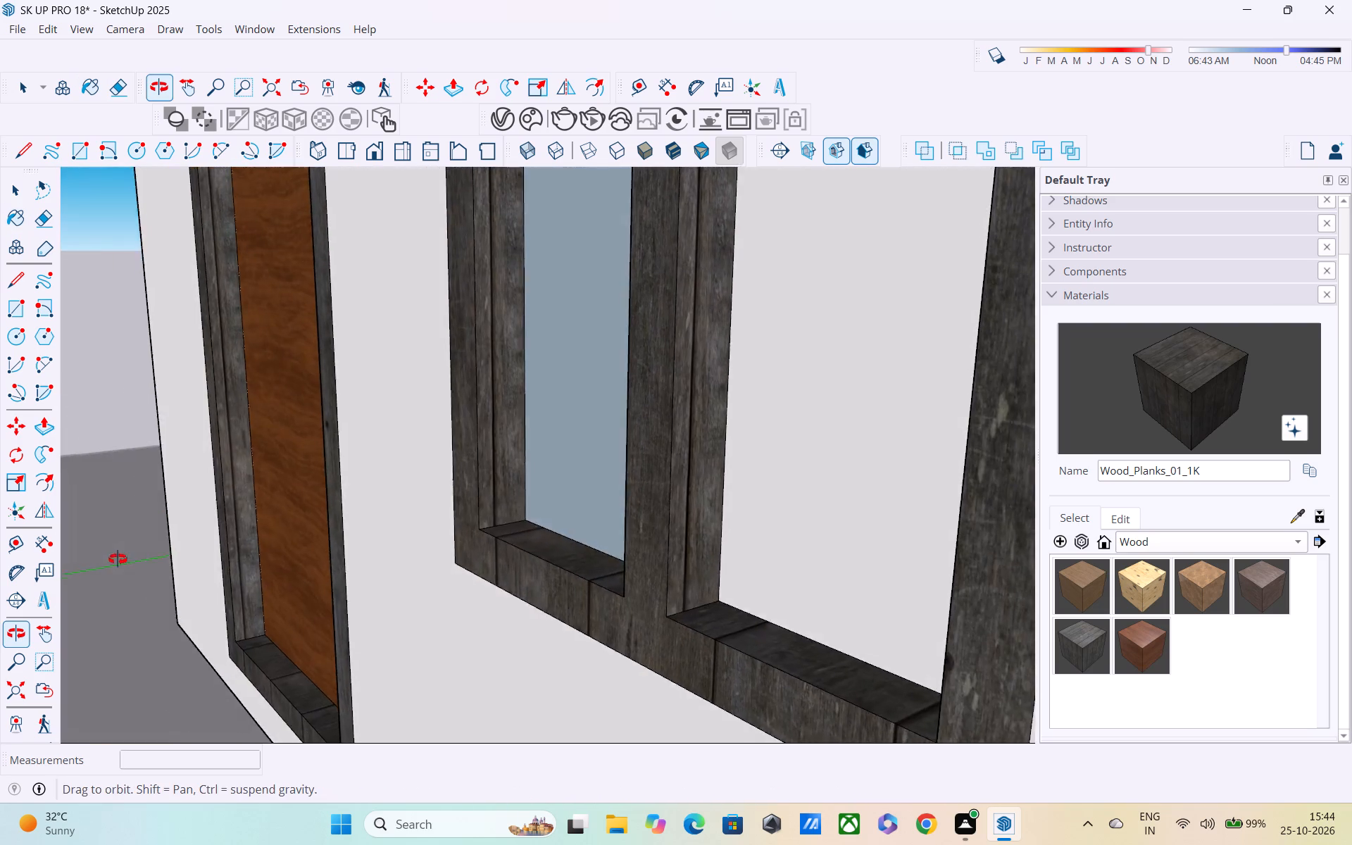
middle_click_drag(118, 559, 117, 557)
Leave the ground-floor group and open the first-floor group for editing.
scroll(142, 554, "down", 5)
scroll(539, 660, "down", 3)
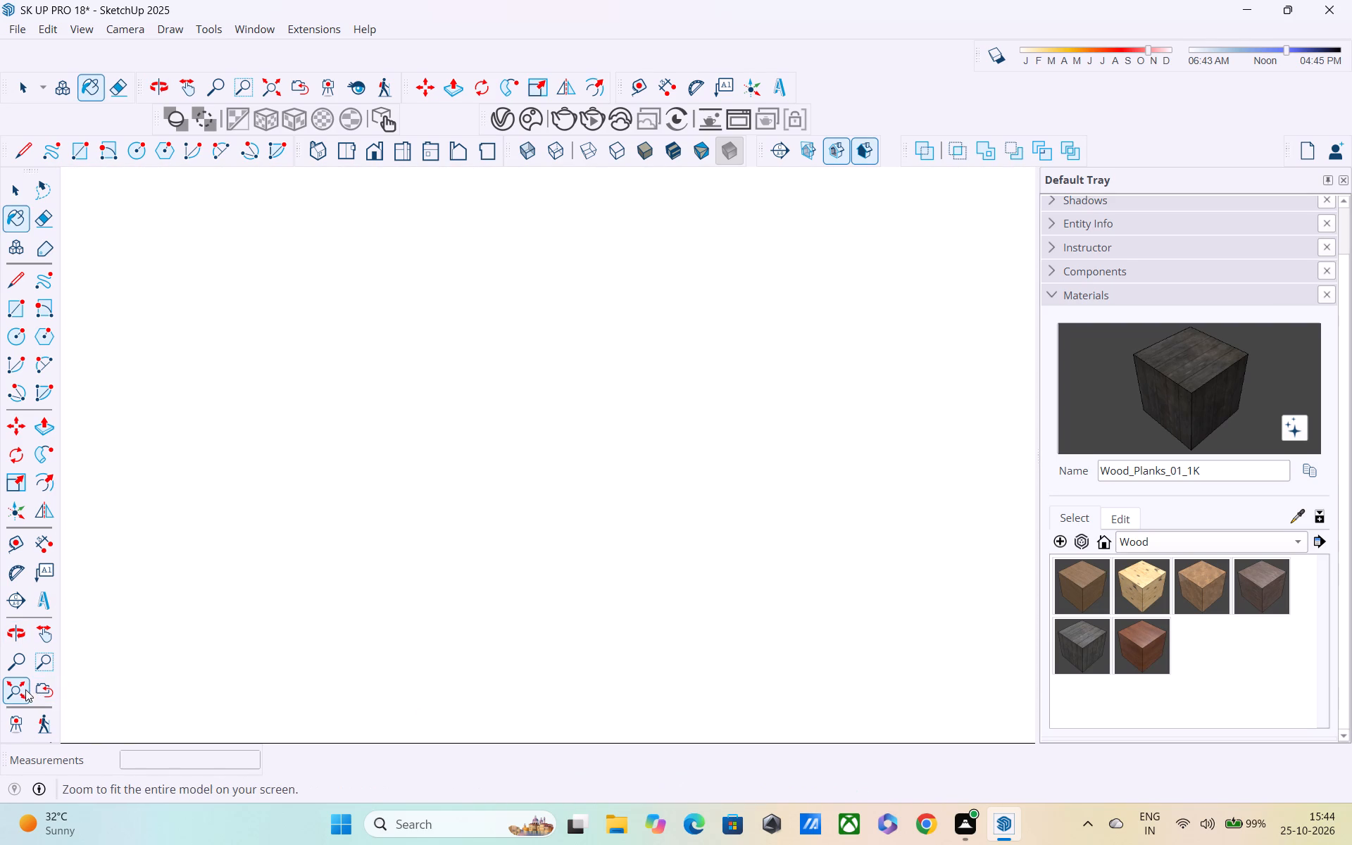
left_click(21, 689)
middle_click_drag(386, 703, 717, 547)
middle_click_drag(696, 495, 699, 582)
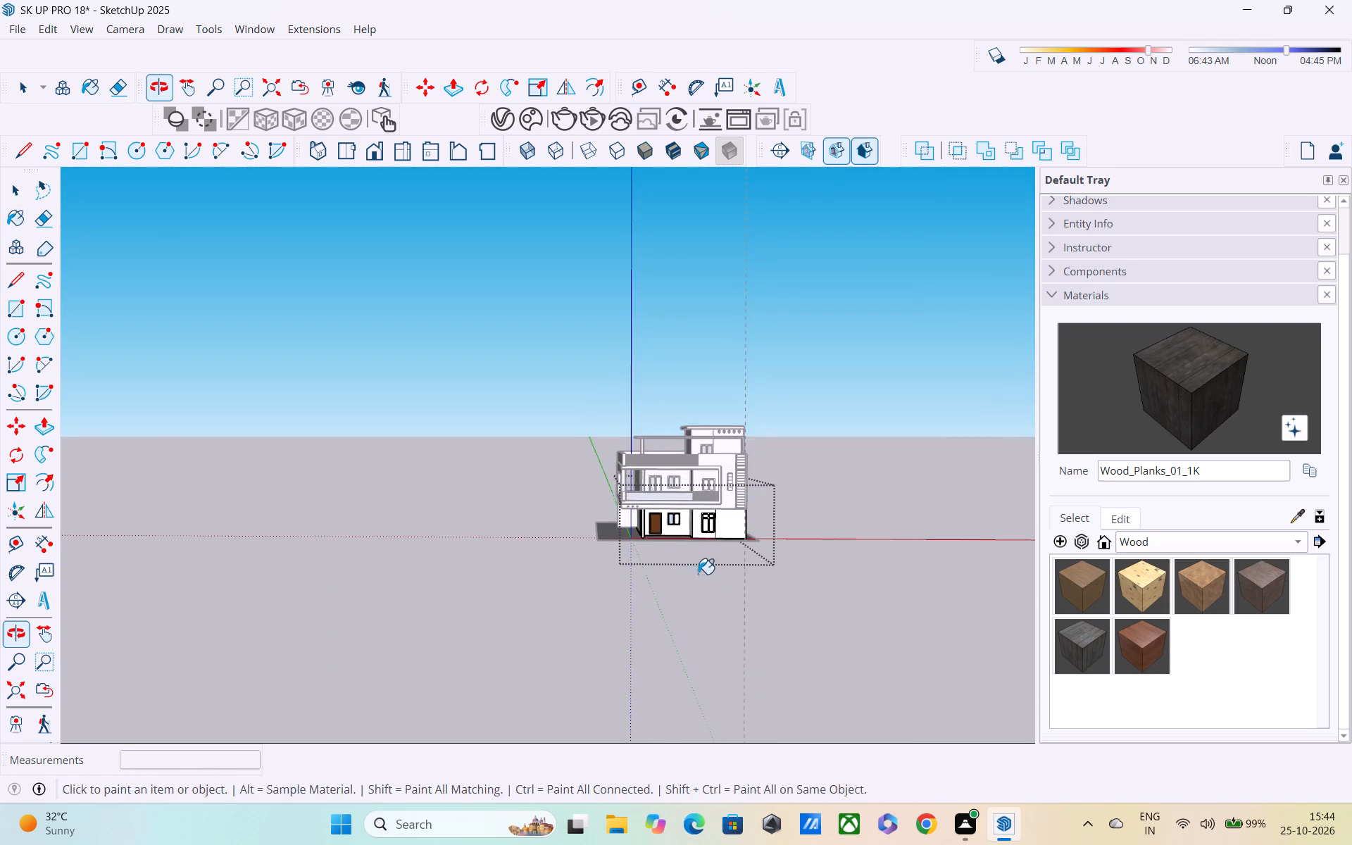
middle_click_drag(695, 563, 677, 739, "shift")
scroll(666, 560, "up", 4)
key("space")
left_click_drag(927, 566, 929, 556)
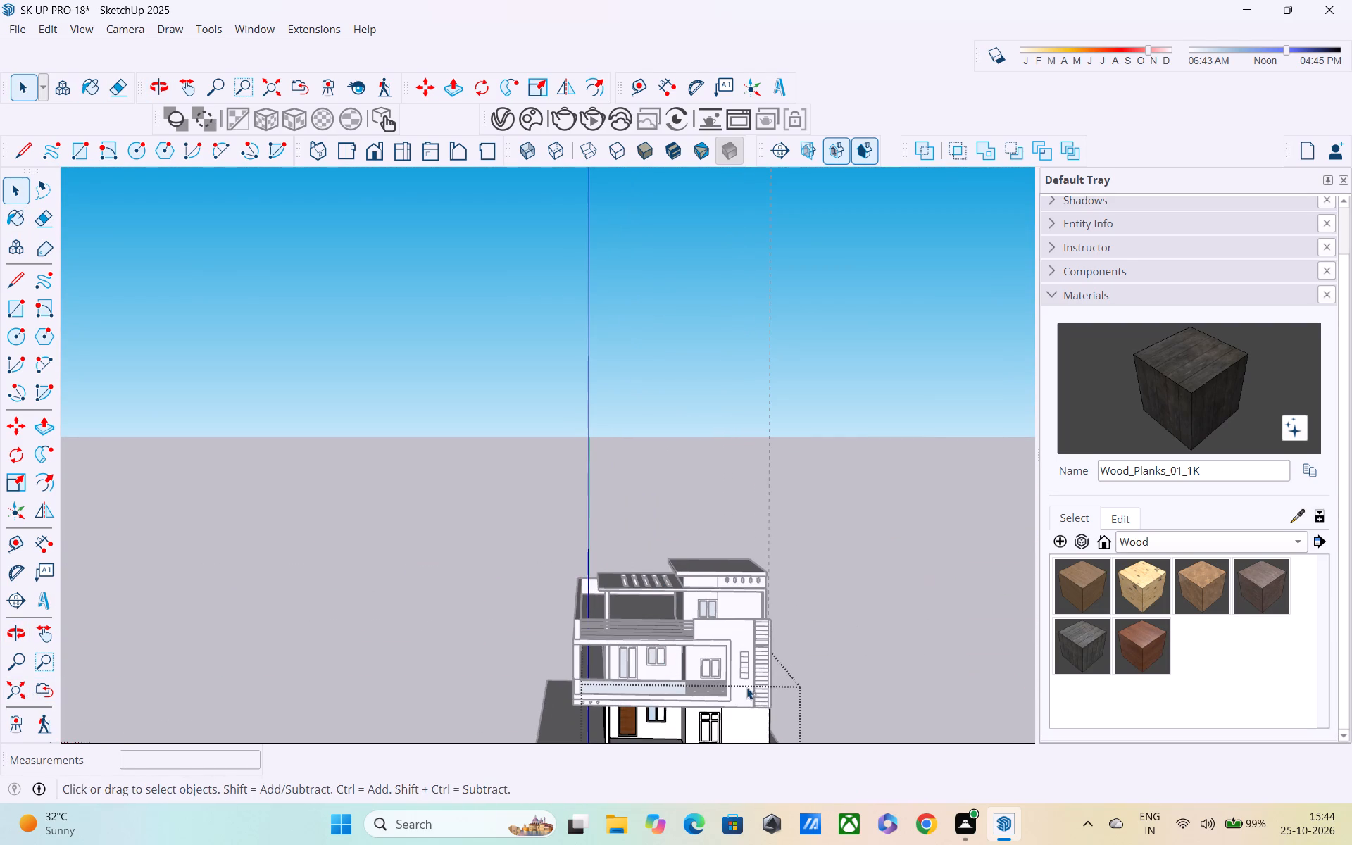
left_click(873, 560)
scroll(696, 682, "up", 7)
double_click(691, 644)
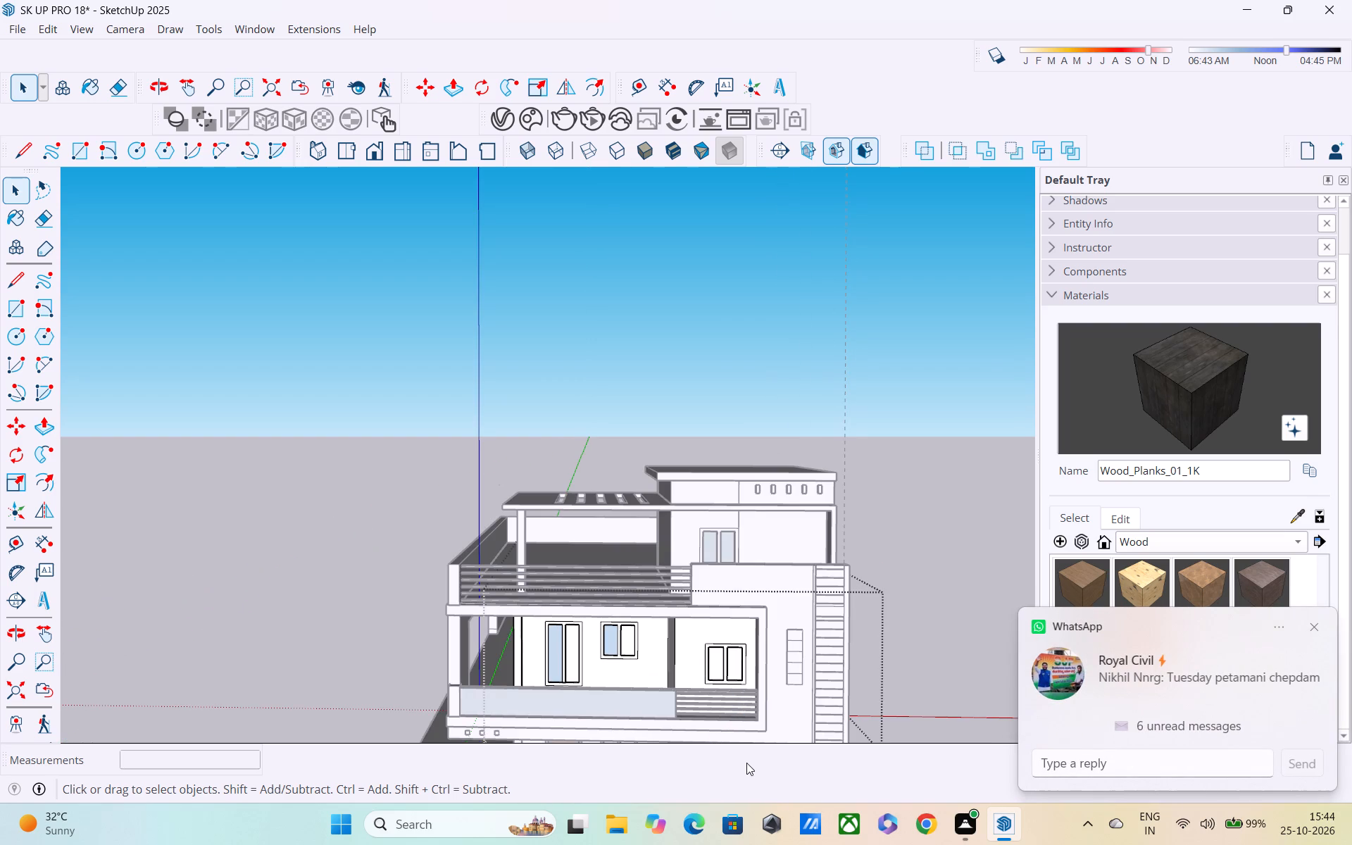
left_click(1311, 629)
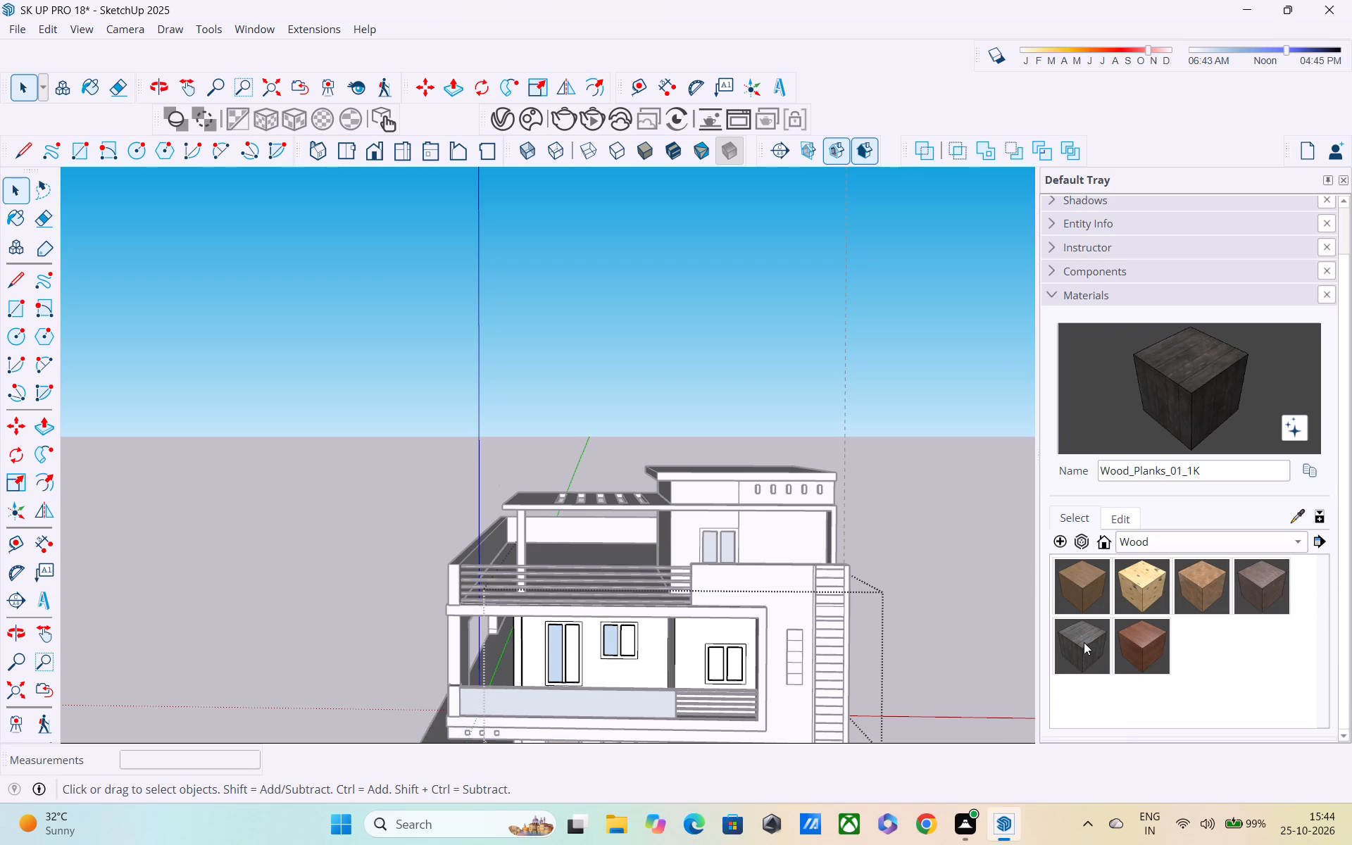
Paint the frame of the first-floor window behind the barred balcony railing with Wood_Planks_01_1K.
left_click(1085, 641)
scroll(727, 692, "up", 4)
scroll(695, 612, "up", 8)
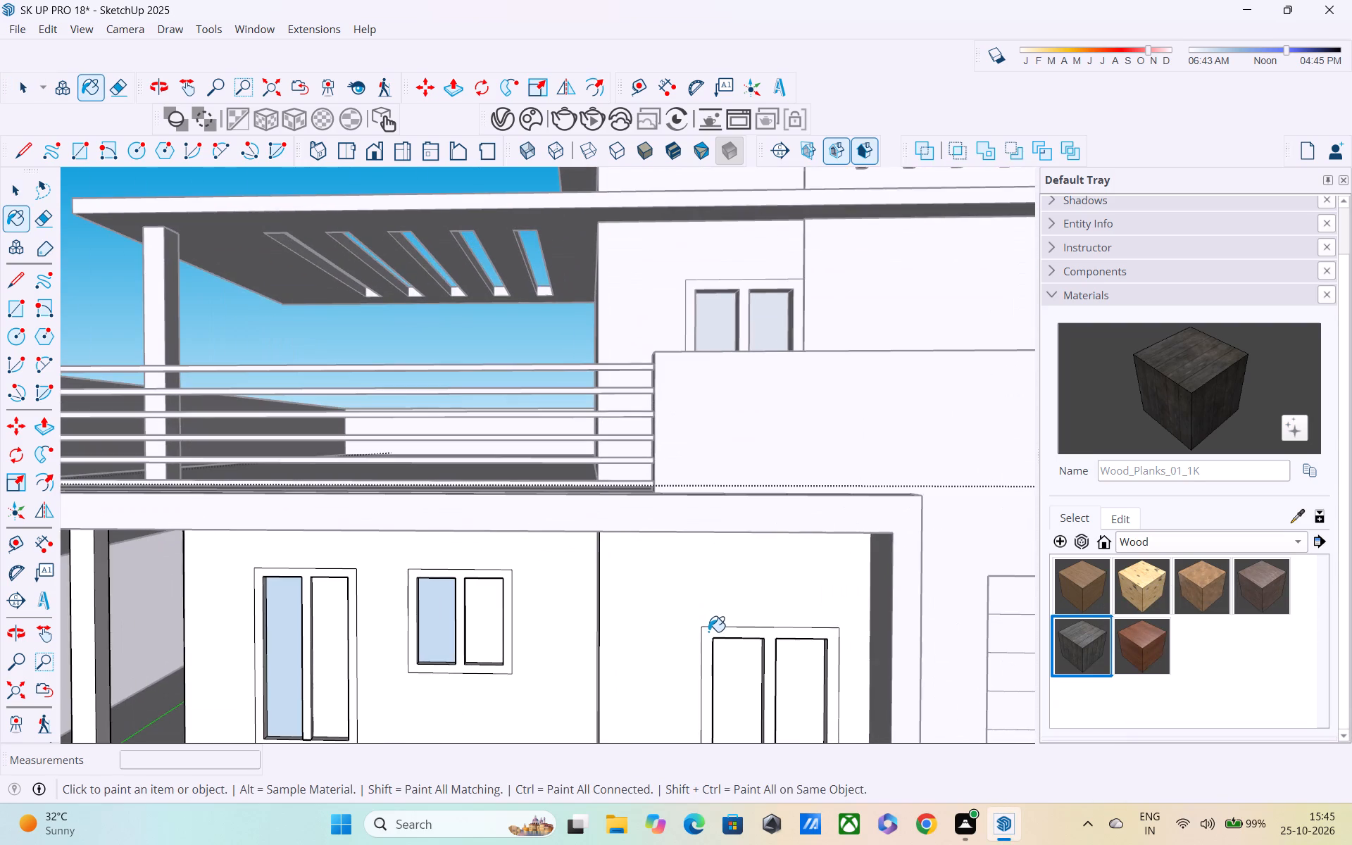
scroll(708, 632, "up", 3)
left_click(708, 632)
Paint the window's inner left side and top faces in both openings, plus the left opening's sill, with Wood_Planks_01_1K.
middle_click_drag(765, 656, 651, 582)
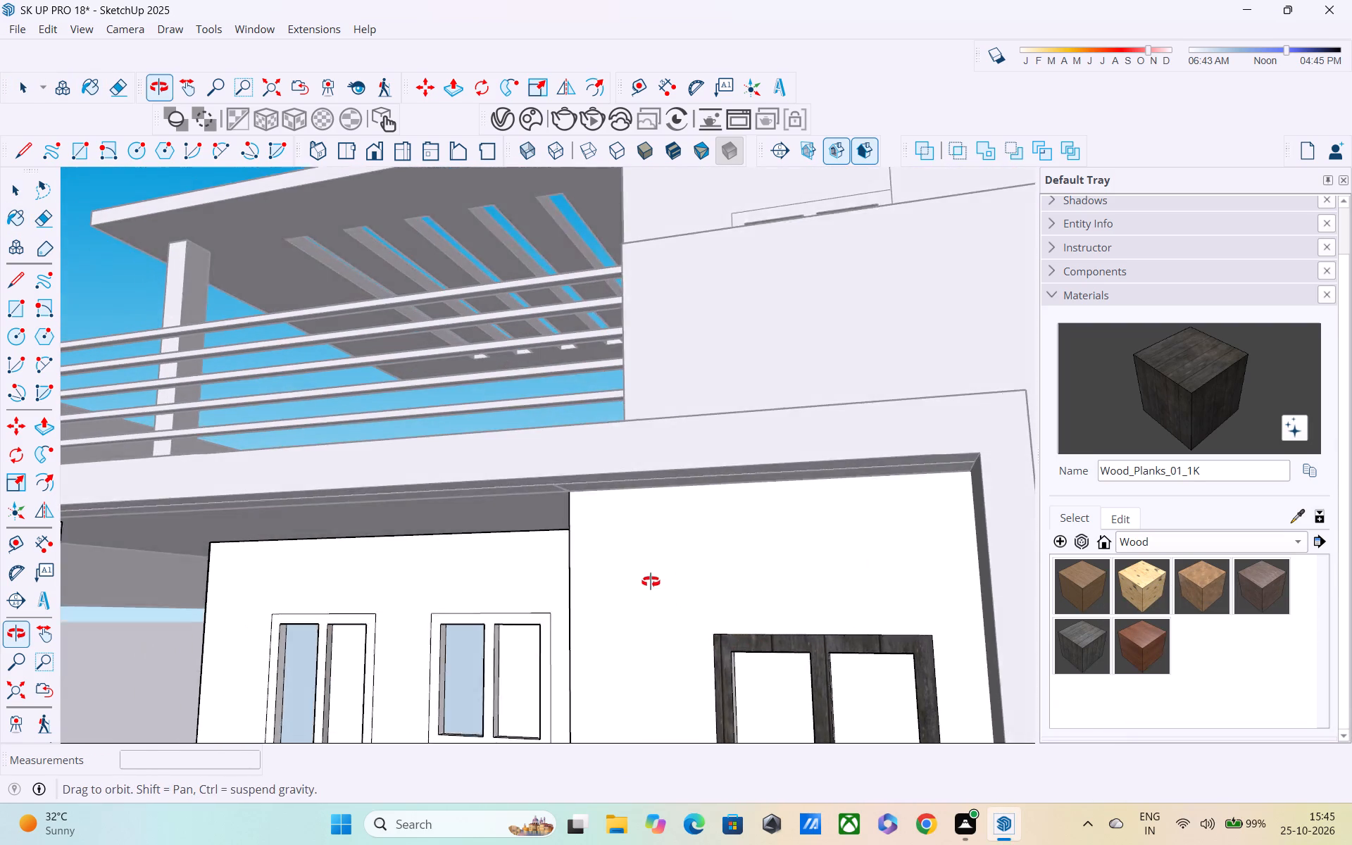
middle_click_drag(651, 582, 639, 575)
middle_click_drag(637, 641, 582, 483, "shift")
middle_click_drag(748, 625, 506, 653)
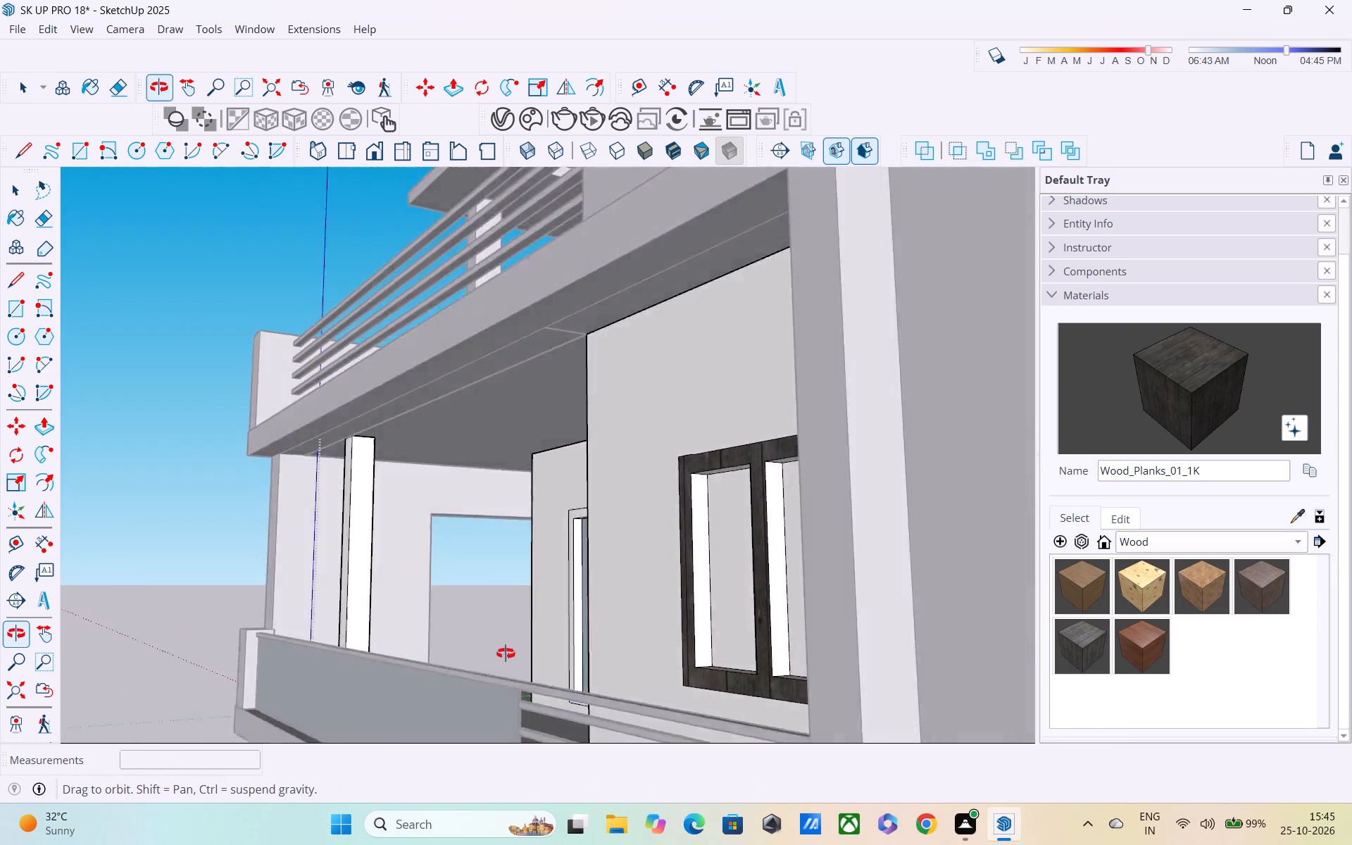
middle_click_drag(506, 653, 505, 708)
scroll(727, 644, "up", 3)
left_click(685, 600)
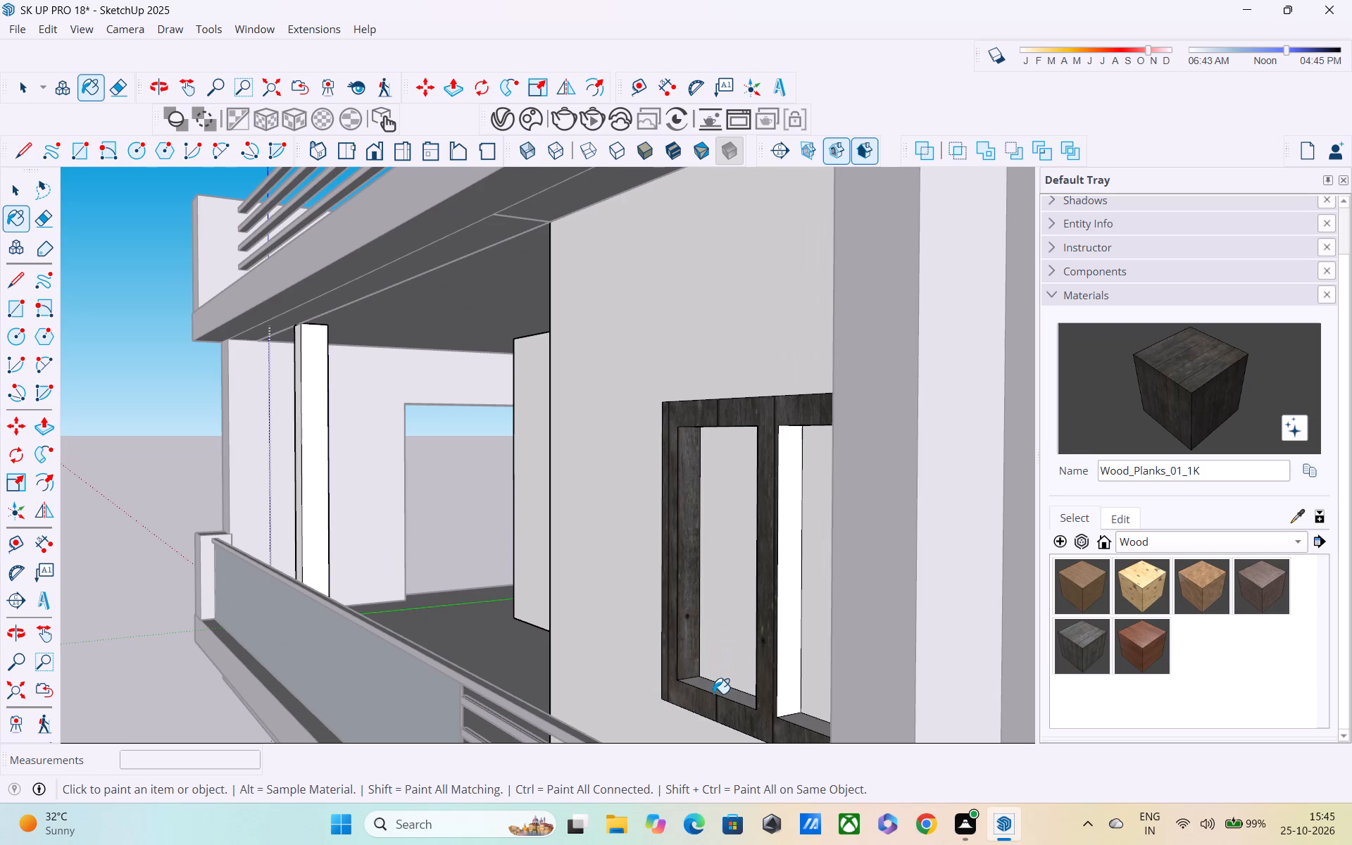
left_click(713, 694)
left_click(788, 628)
middle_click_drag(790, 629, 911, 369)
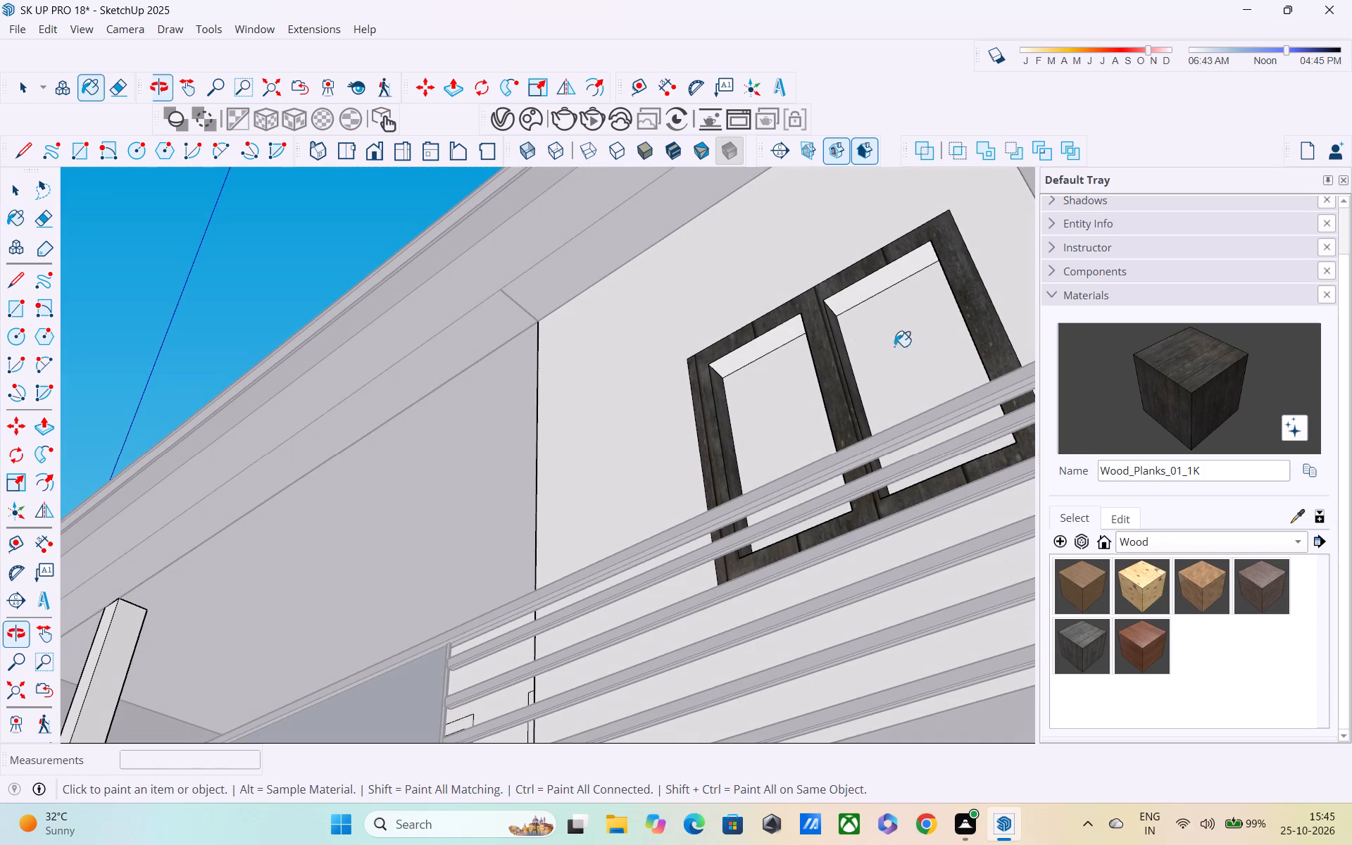
left_click(765, 348)
left_click(843, 299)
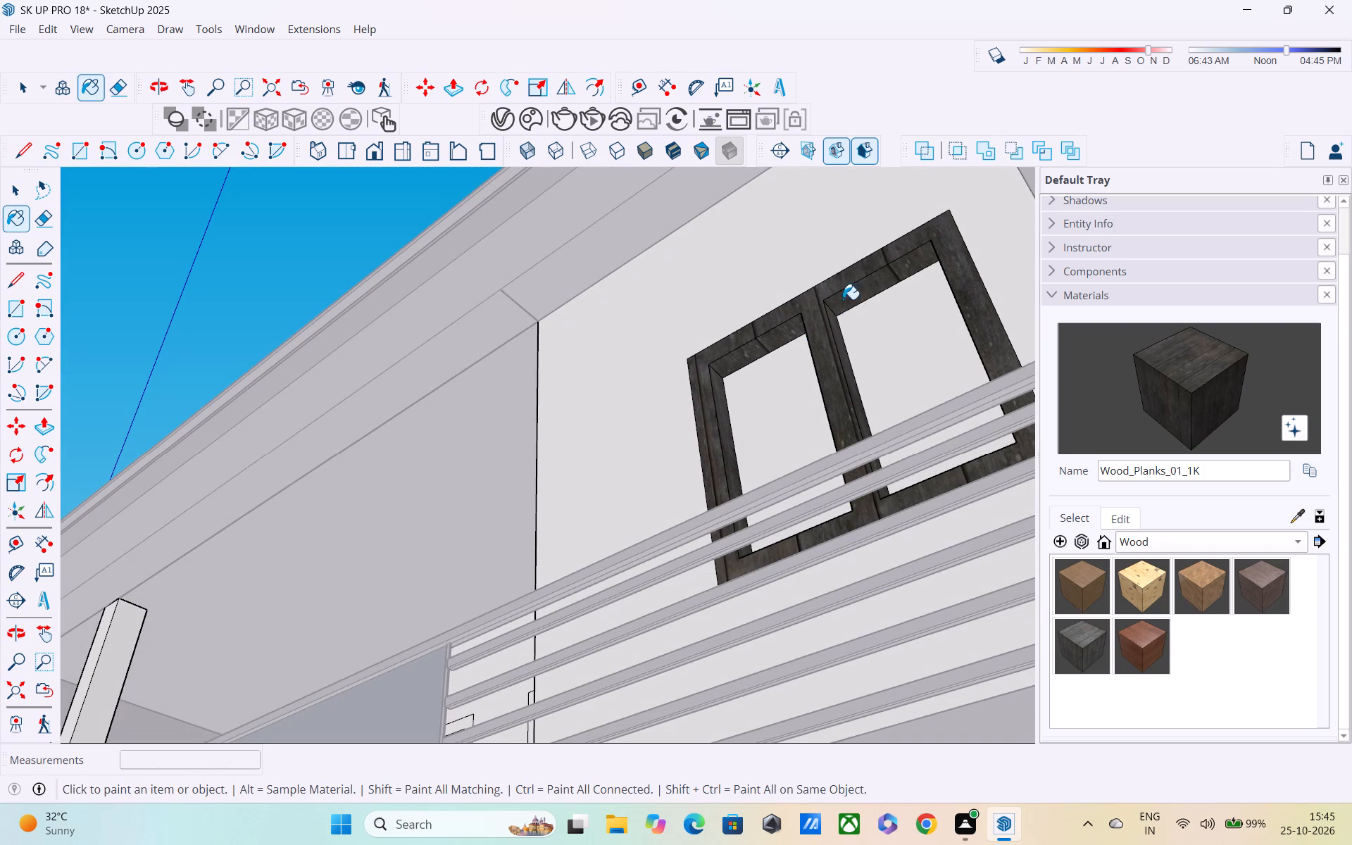
Paint the same window's inner right side faces and the right opening's sill with Wood_Planks_01_1K.
middle_click_drag(891, 351, 1080, 618)
middle_click_drag(899, 604, 691, 544, "shift")
middle_click_drag(688, 576, 753, 741)
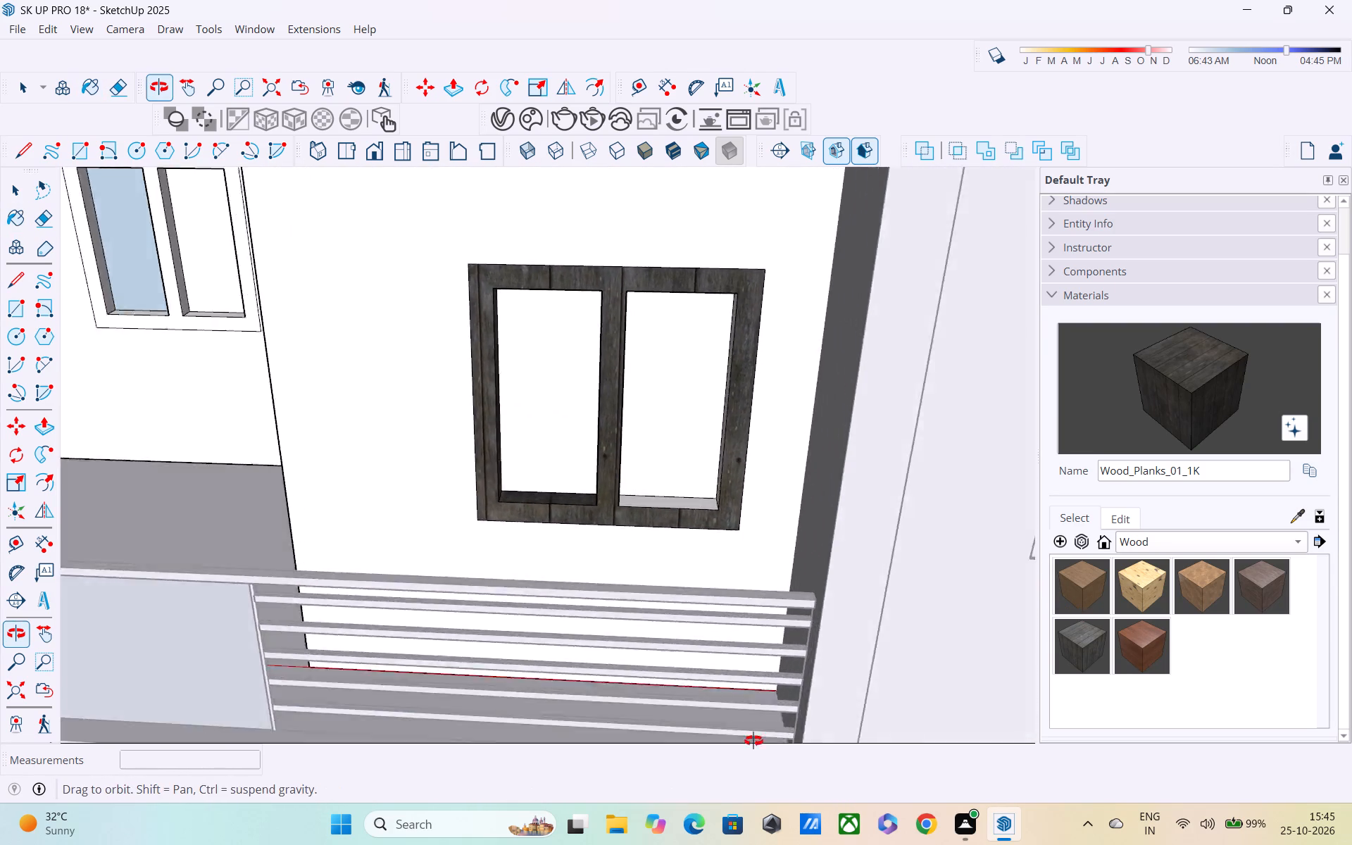
middle_click_drag(753, 741, 882, 766)
scroll(544, 503, "up", 2)
left_click(568, 414)
middle_click_drag(605, 431, 694, 476)
scroll(649, 444, "up", 4)
left_click(644, 443)
left_click(688, 368)
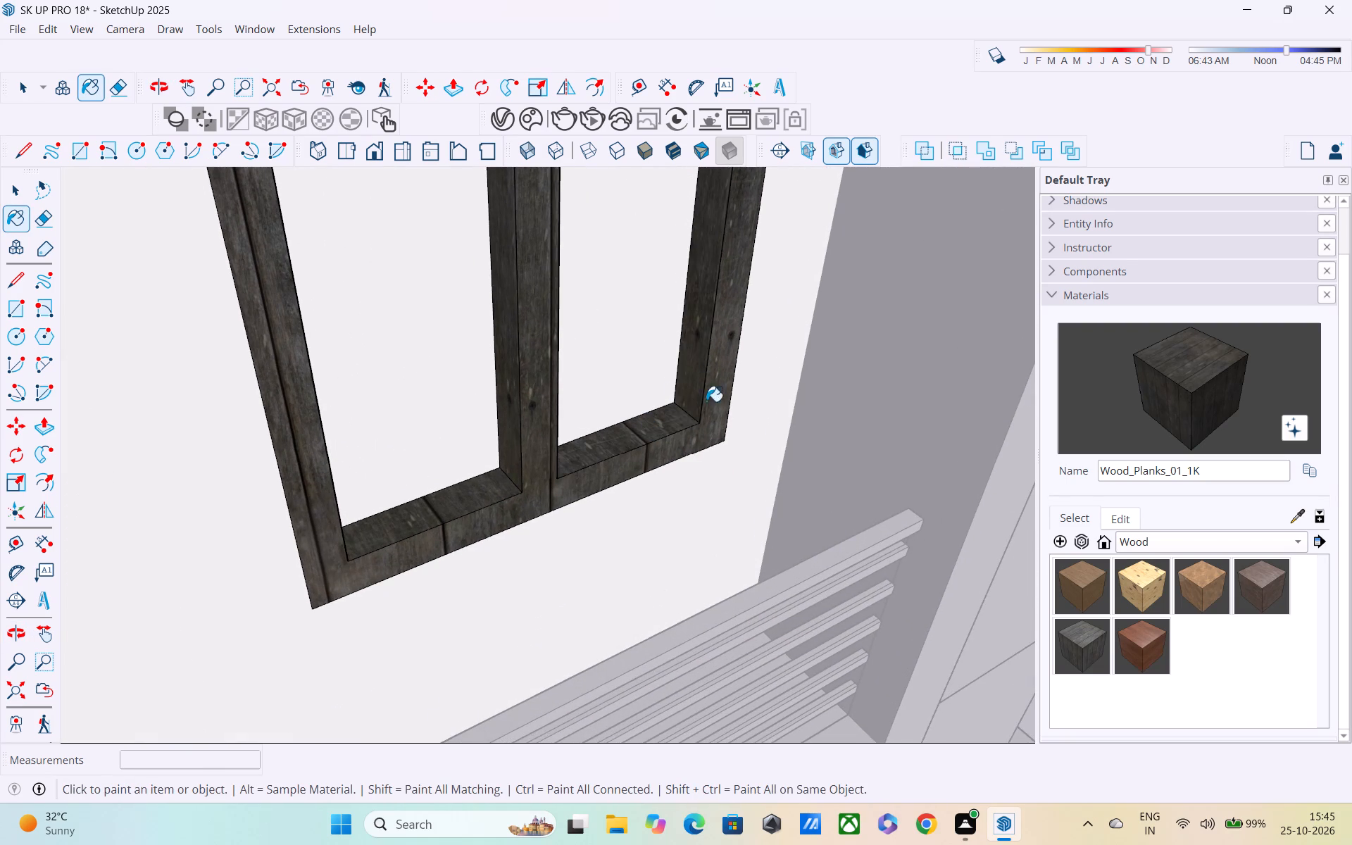
Paint the frame of the tall two-pane balcony door on the first floor with Wood_Planks_01_1K.
middle_click_drag(646, 445, 165, 496)
scroll(142, 492, "down", 6)
middle_click_drag(237, 501, 752, 521)
scroll(579, 514, "down", 2)
scroll(570, 515, "up", 1)
middle_click_drag(565, 519, 1051, 596)
scroll(829, 540, "down", 1, "shift")
scroll(1042, 596, "up", 1)
scroll(764, 493, "down", 3)
middle_click_drag(758, 495, 884, 703)
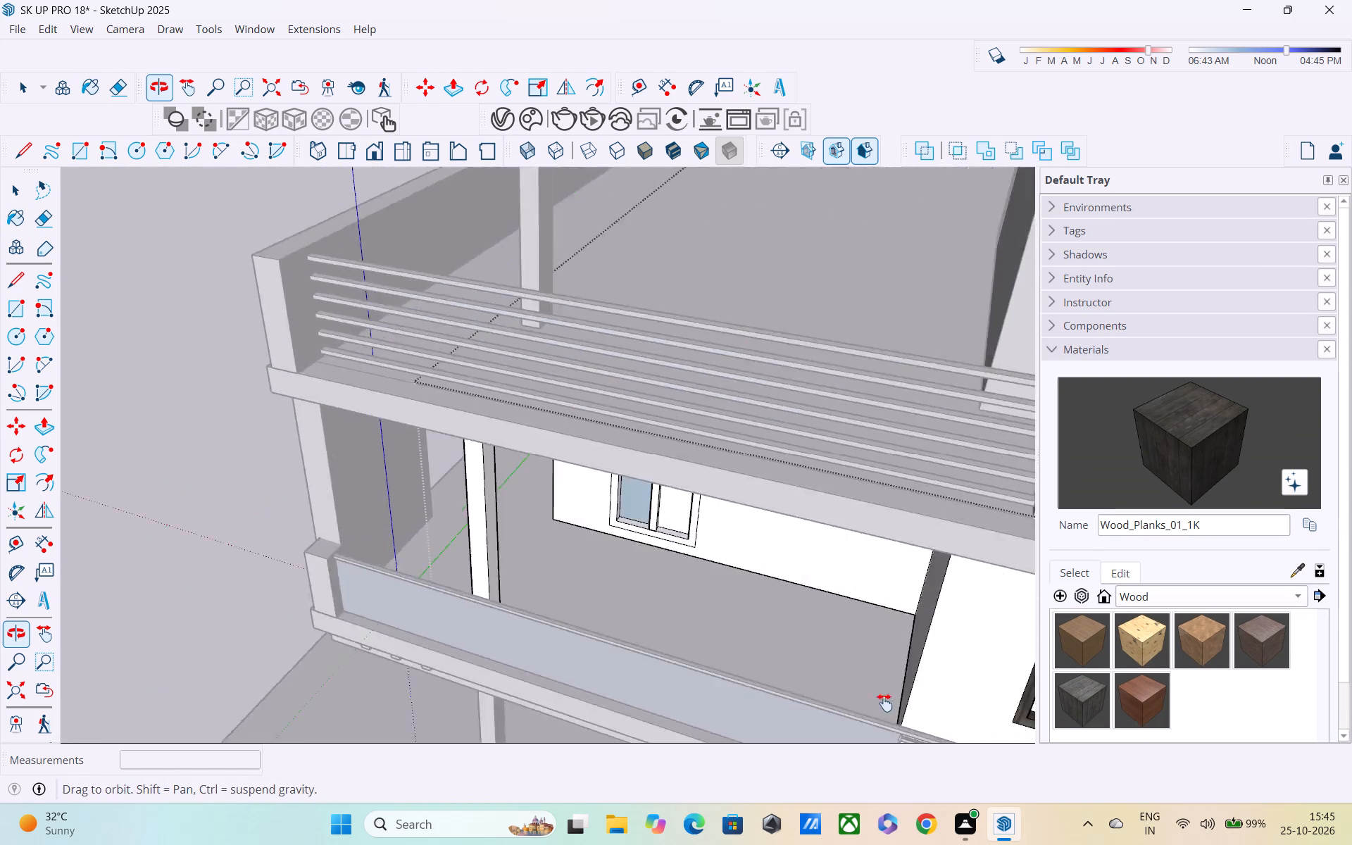
middle_click_drag(884, 703, 781, 634)
scroll(611, 627, "up", 1)
middle_click_drag(599, 620, 631, 478)
scroll(597, 496, "up", 4)
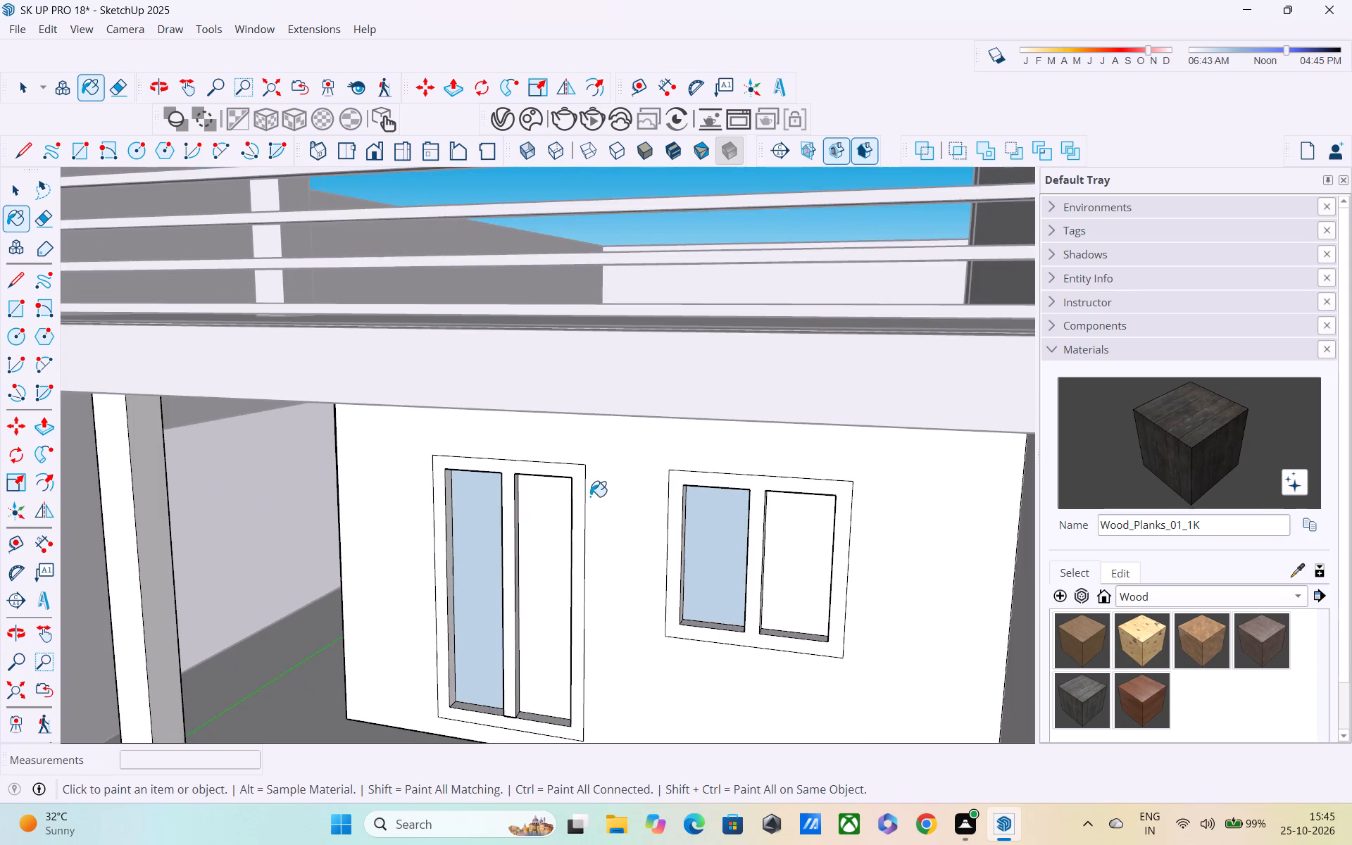
scroll(582, 494, "up", 5)
left_click(566, 465)
Paint the inner left side and top faces of both balcony door openings with Wood_Planks_01_1K.
middle_click_drag(455, 530, 371, 484)
scroll(356, 511, "up", 3)
left_click(394, 524)
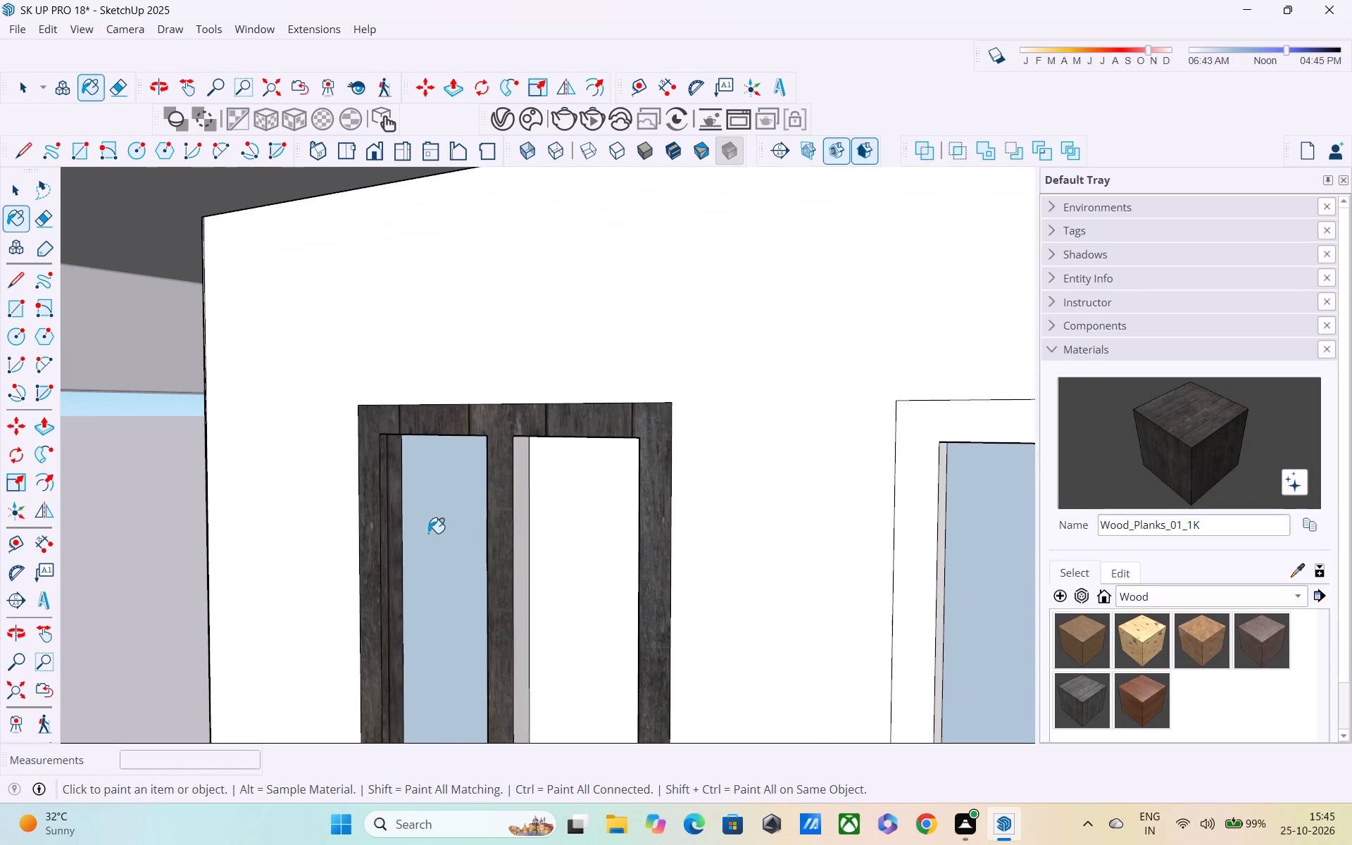
left_click(525, 544)
middle_click_drag(546, 496, 600, 332)
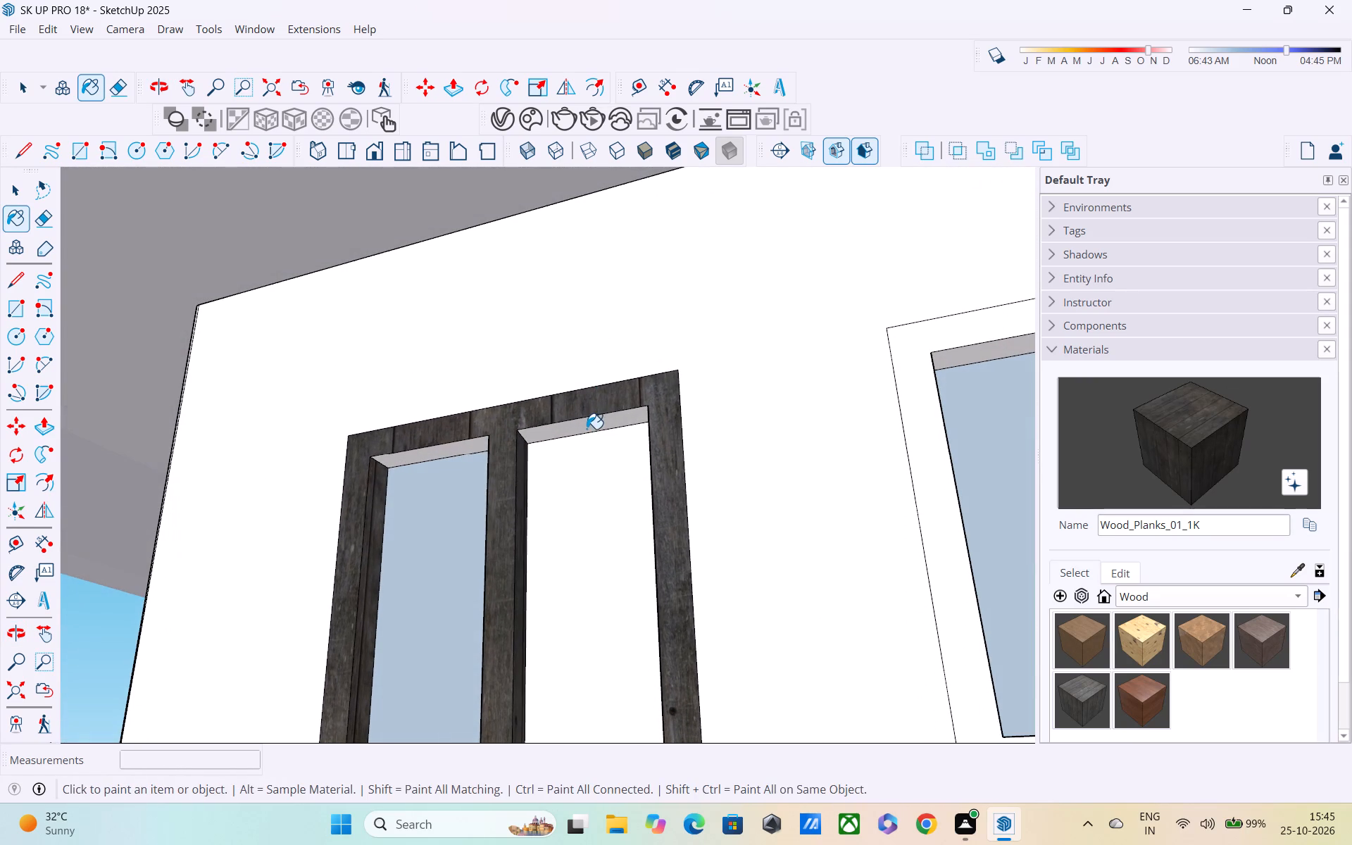
left_click(587, 429)
left_click(455, 449)
Paint the inner bottom and right side faces of both balcony door openings with Wood_Planks_01_1K.
middle_click_drag(453, 484, 461, 441, "shift")
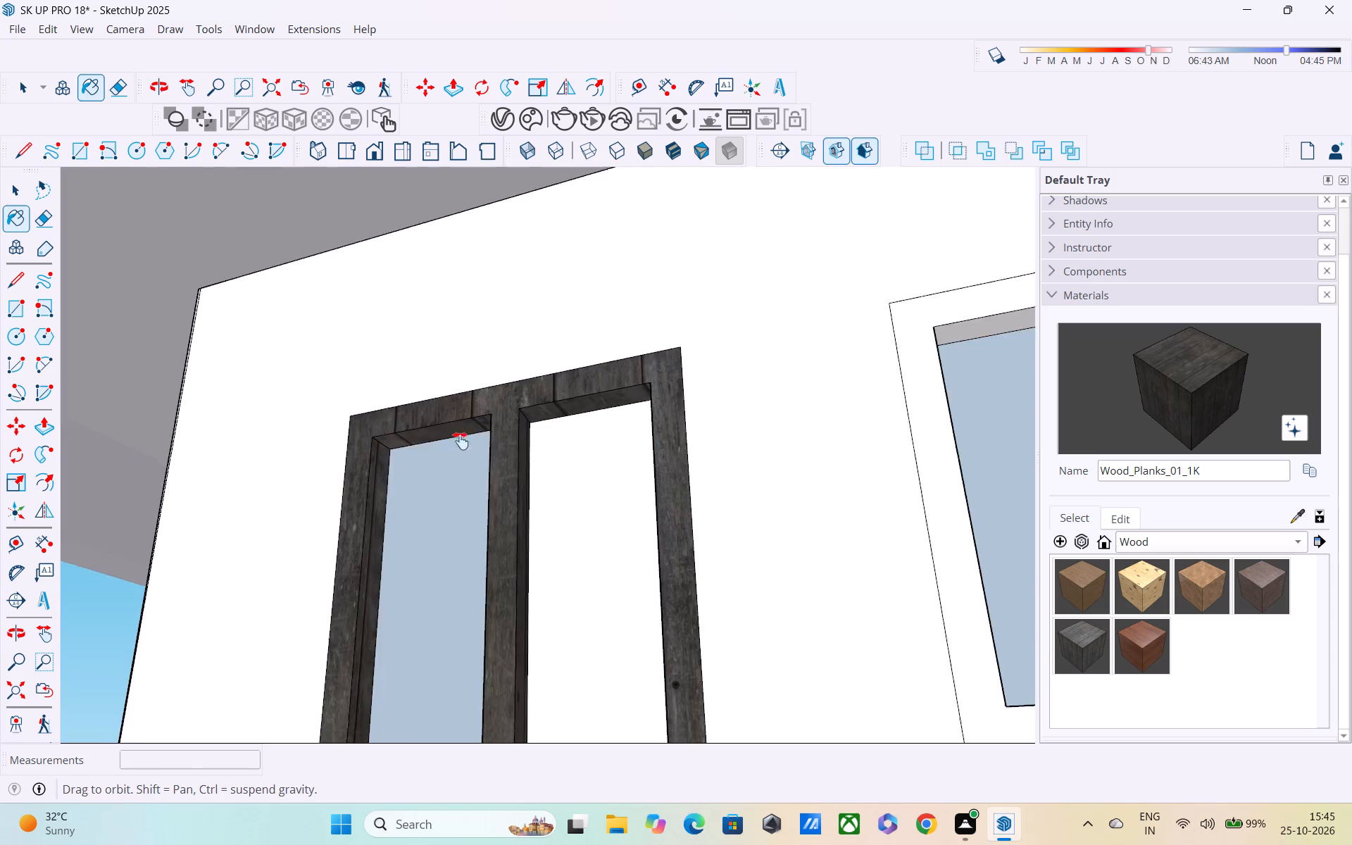
middle_click_drag(461, 441, 506, 314, "shift")
scroll(517, 327, "down", 4)
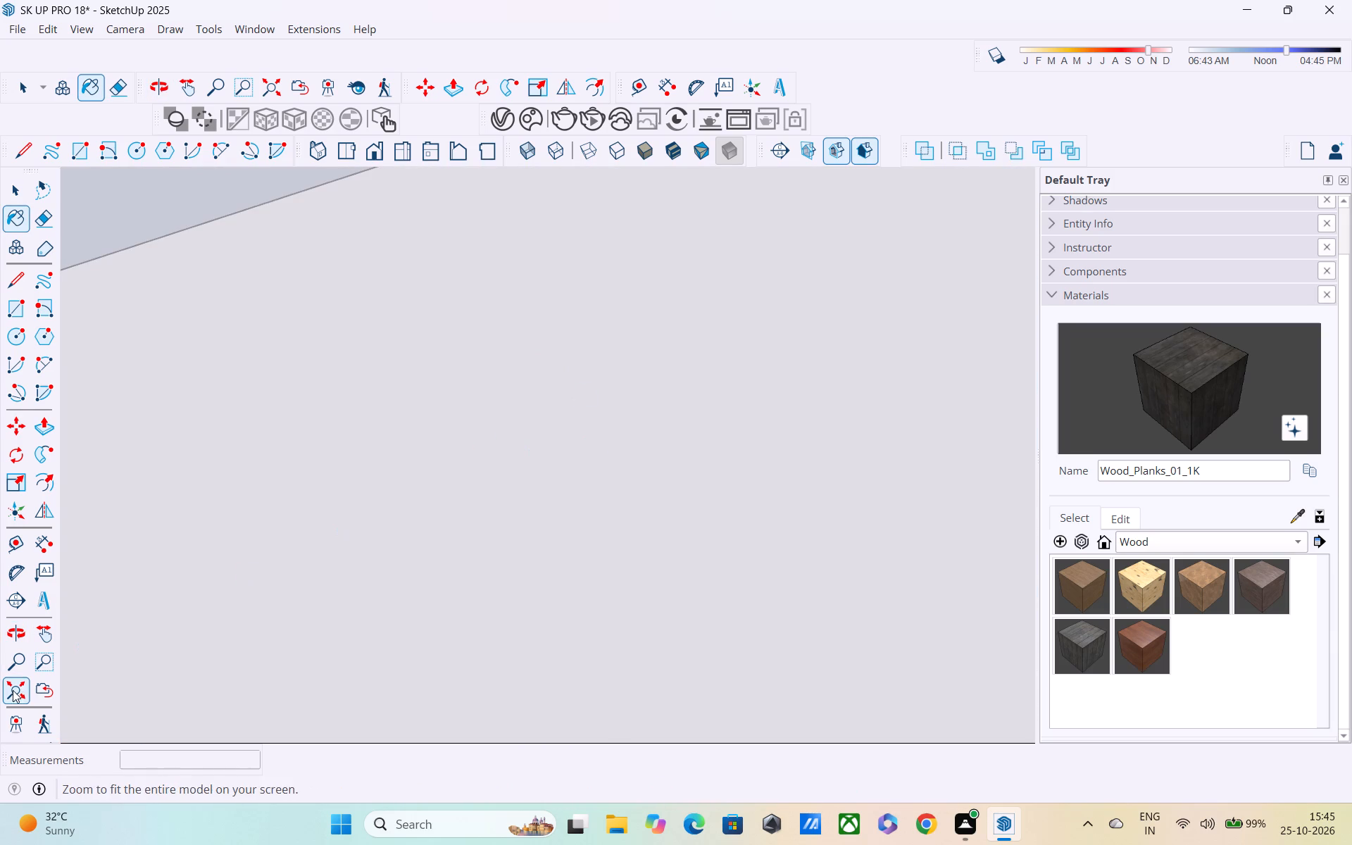
left_click(13, 690)
middle_click_drag(834, 542, 580, 559, "shift")
middle_click_drag(667, 575, 860, 844)
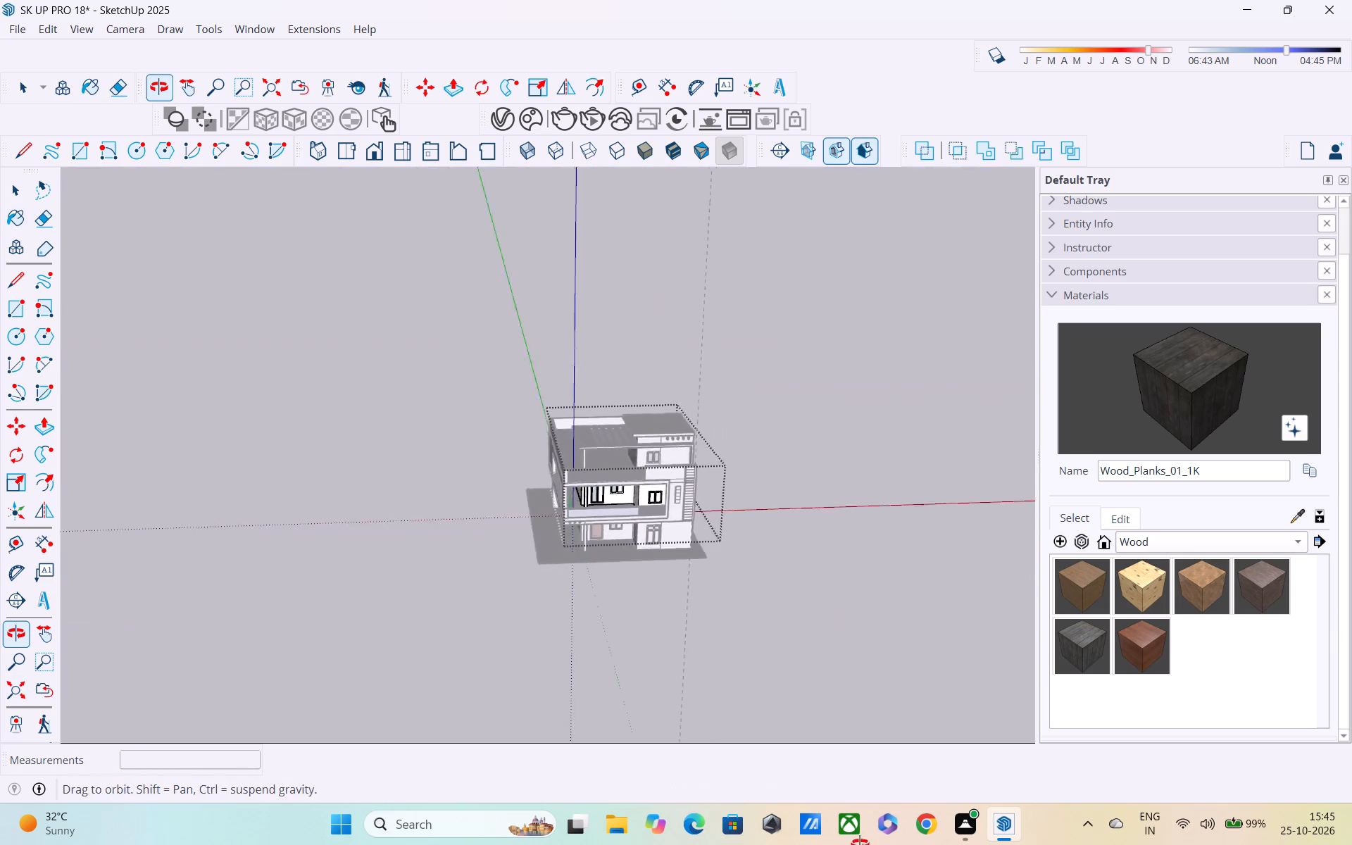
middle_click_drag(860, 844, 920, 772)
scroll(546, 521, "up", 4)
scroll(619, 552, "up", 4)
scroll(567, 488, "up", 5)
middle_click_drag(570, 495, 653, 607)
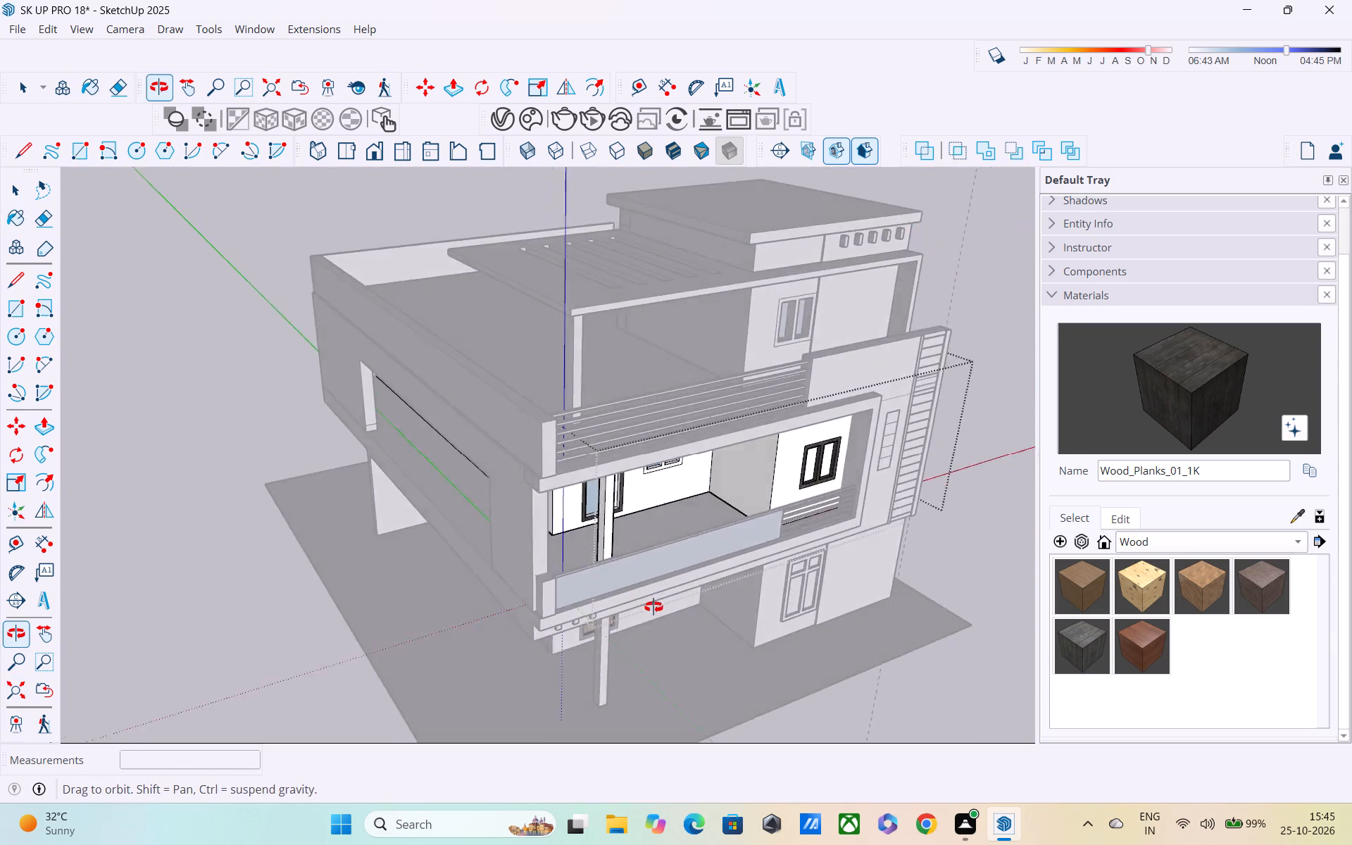
scroll(657, 607, "up", 1)
middle_click_drag(653, 607, 690, 558)
scroll(559, 512, "up", 14)
scroll(631, 492, "up", 4)
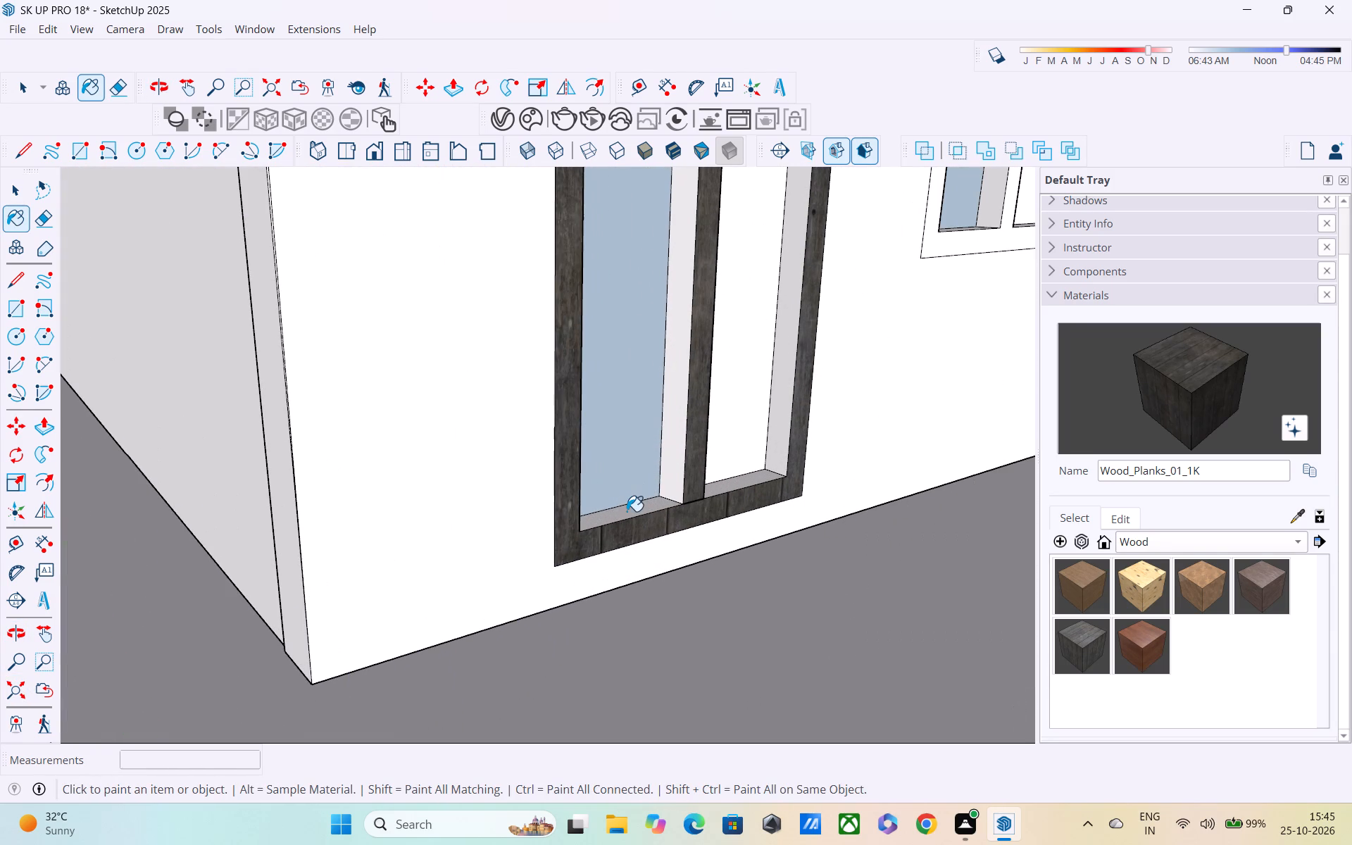
left_click(627, 511)
left_click(668, 456)
left_click(725, 488)
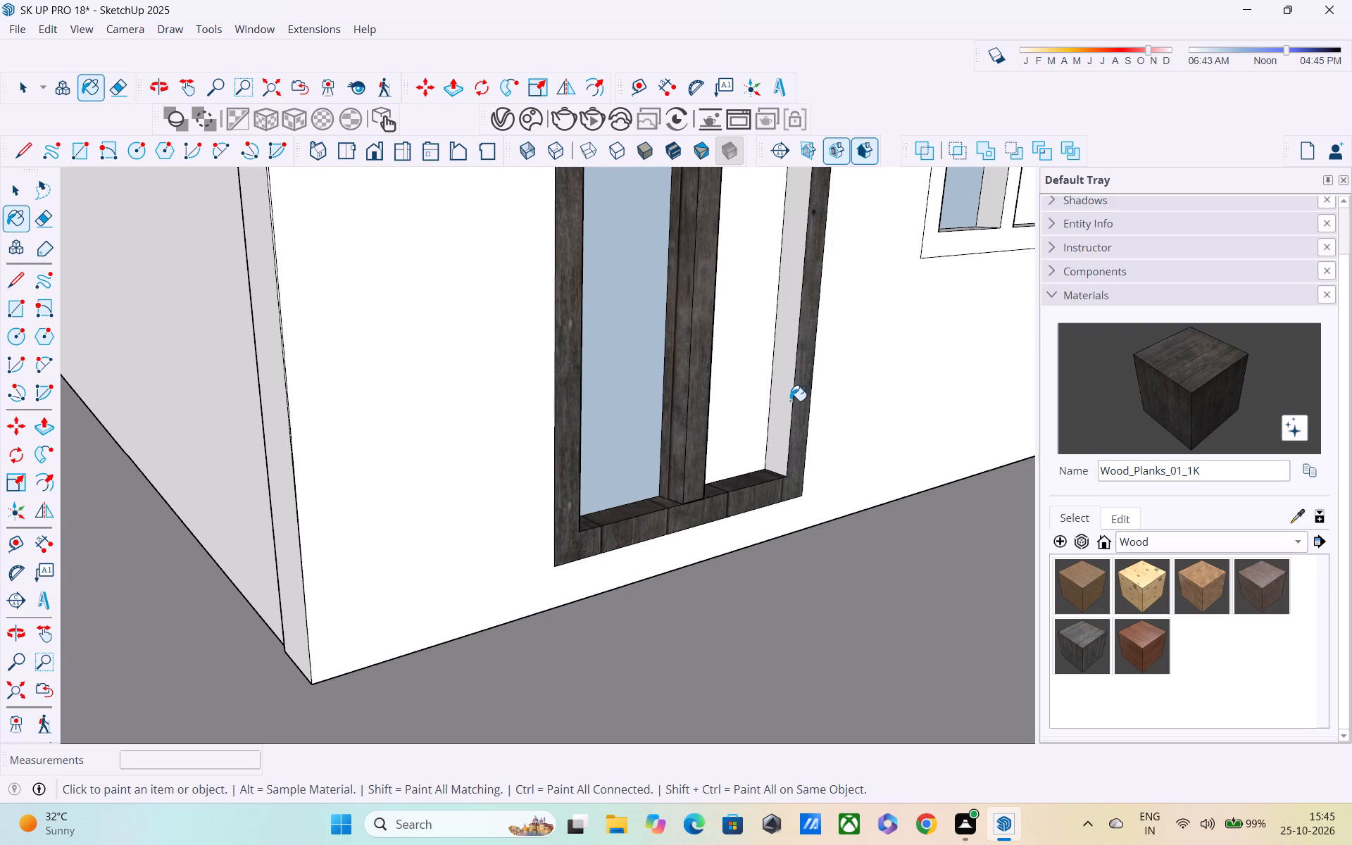
left_click(790, 400)
Paint the frame of the two-pane window beside the first-floor balcony door with Wood_Planks_01_1K.
scroll(799, 453, "down", 1)
middle_click_drag(760, 480, 482, 521)
scroll(491, 509, "down", 5)
middle_click_drag(646, 436, 544, 432)
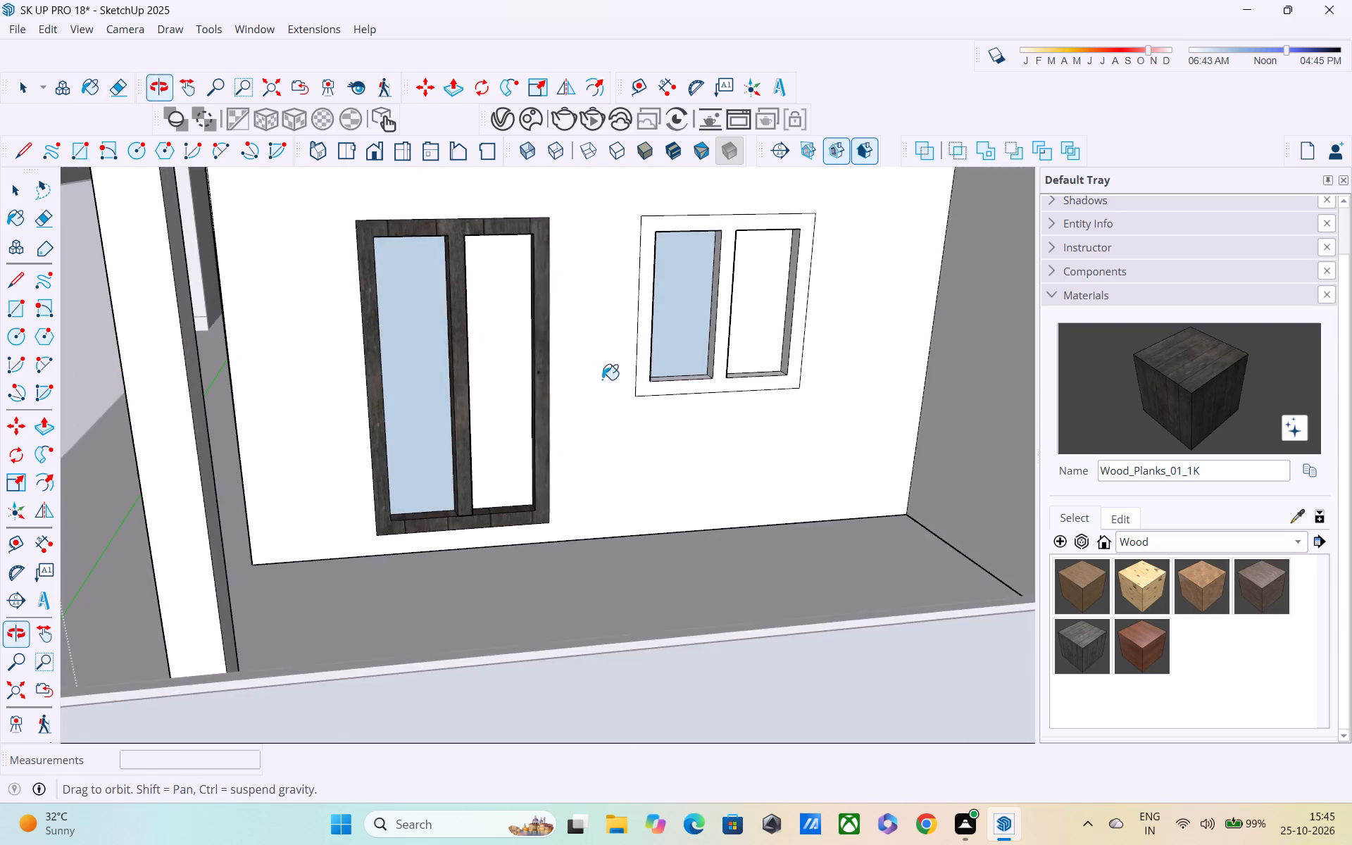
scroll(649, 339, "up", 4)
left_click(649, 308)
middle_click_drag(724, 411, 723, 524)
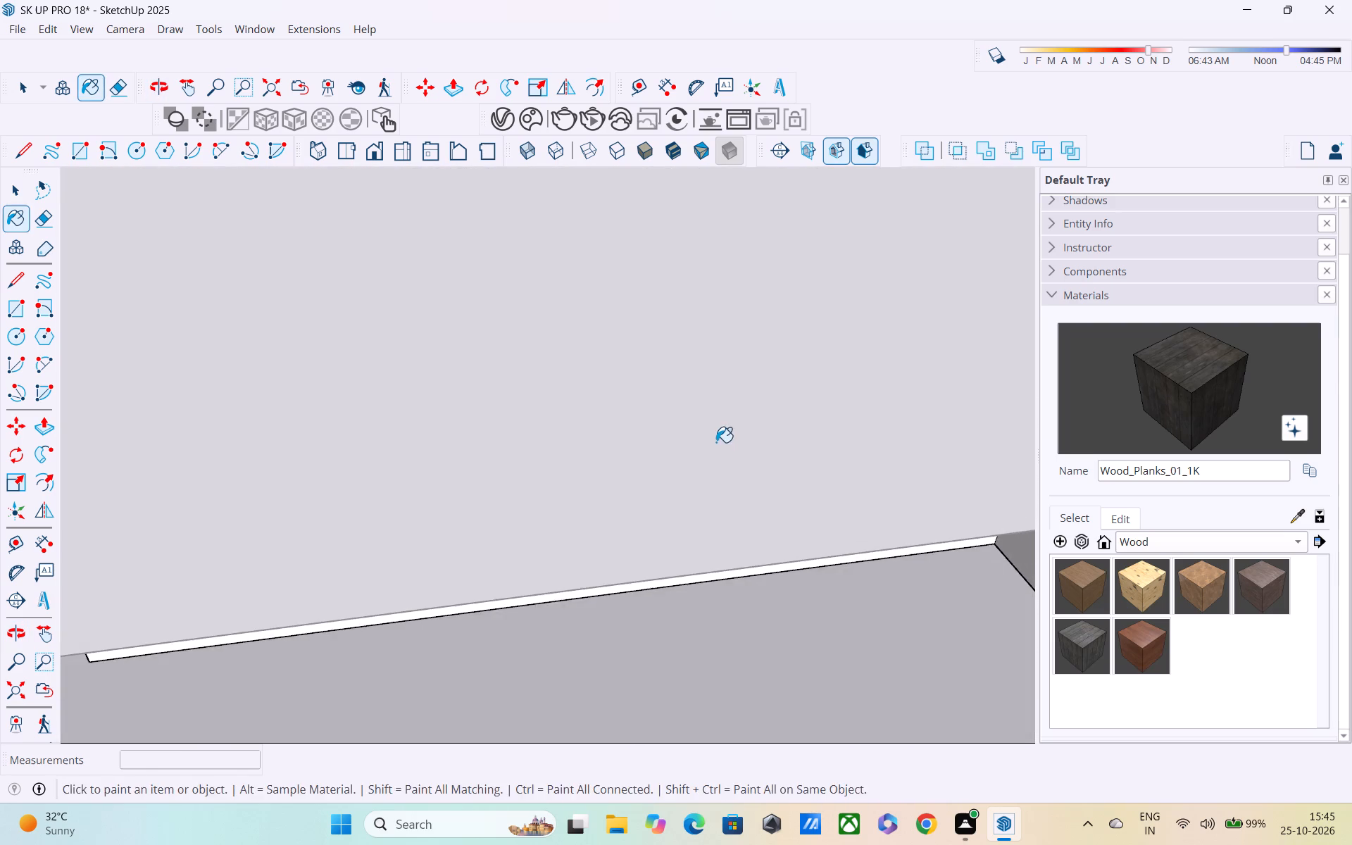
middle_click_drag(714, 441, 696, 316)
middle_click_drag(713, 603, 686, 449, "shift")
middle_click_drag(743, 632, 725, 518)
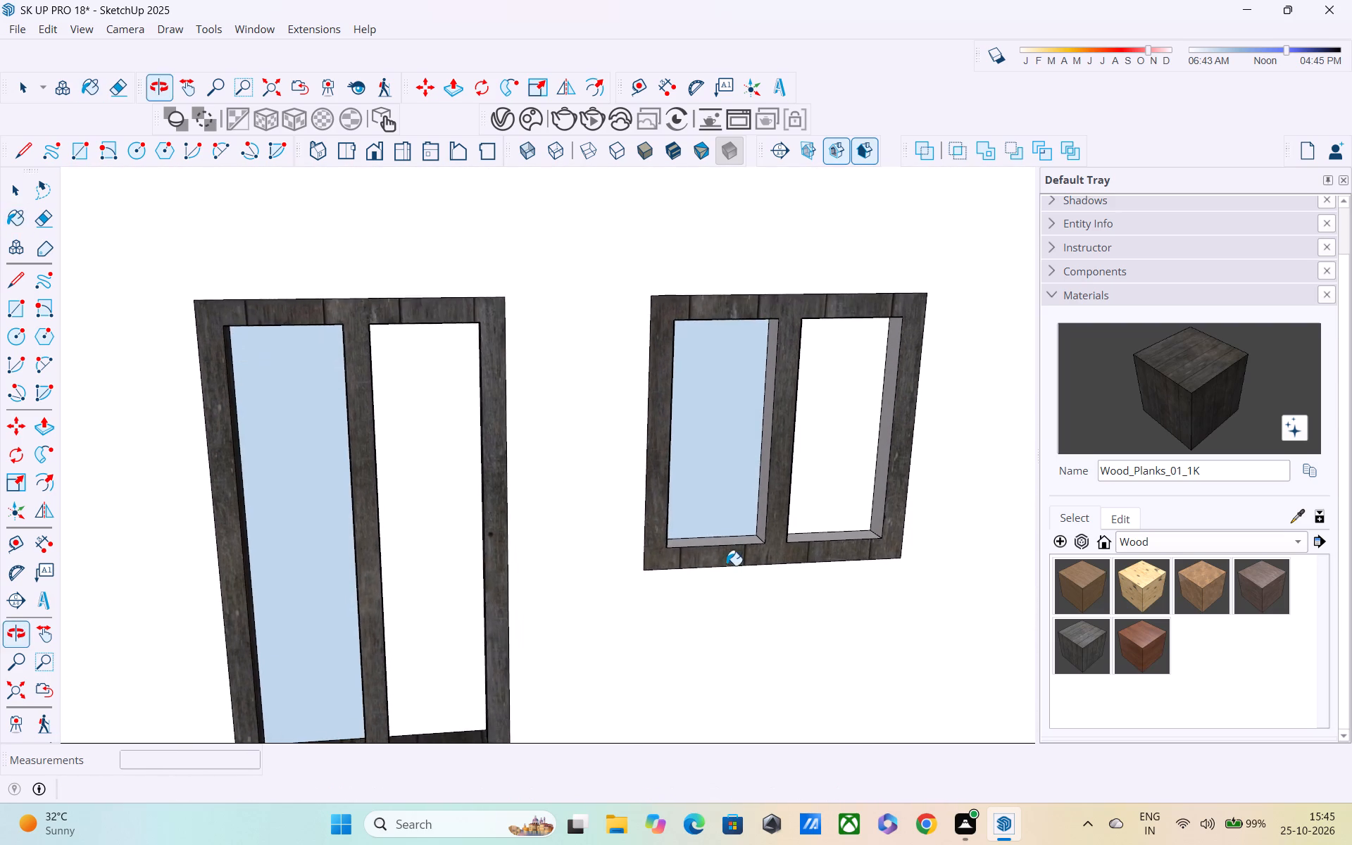
Paint the inner bottom and left side faces of both openings, plus the first opening's right side, in the first-floor window with Wood_Planks_01_1K.
scroll(726, 570, "up", 7)
middle_click_drag(731, 543, 747, 598)
scroll(743, 532, "up", 3)
left_click(739, 515)
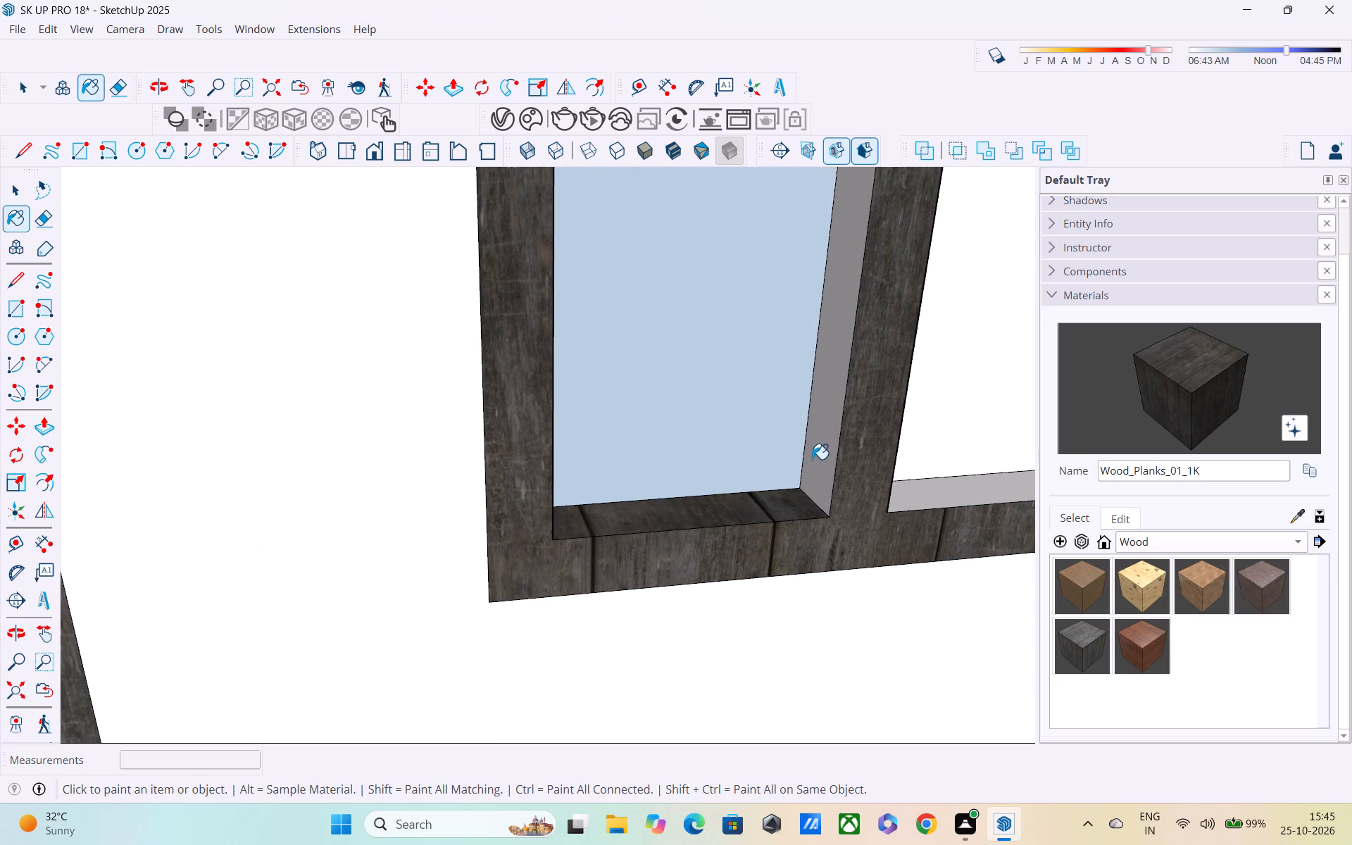
left_click(812, 458)
left_click(920, 494)
scroll(920, 499, "up", 1)
middle_click_drag(910, 499, 551, 481)
left_click(572, 453)
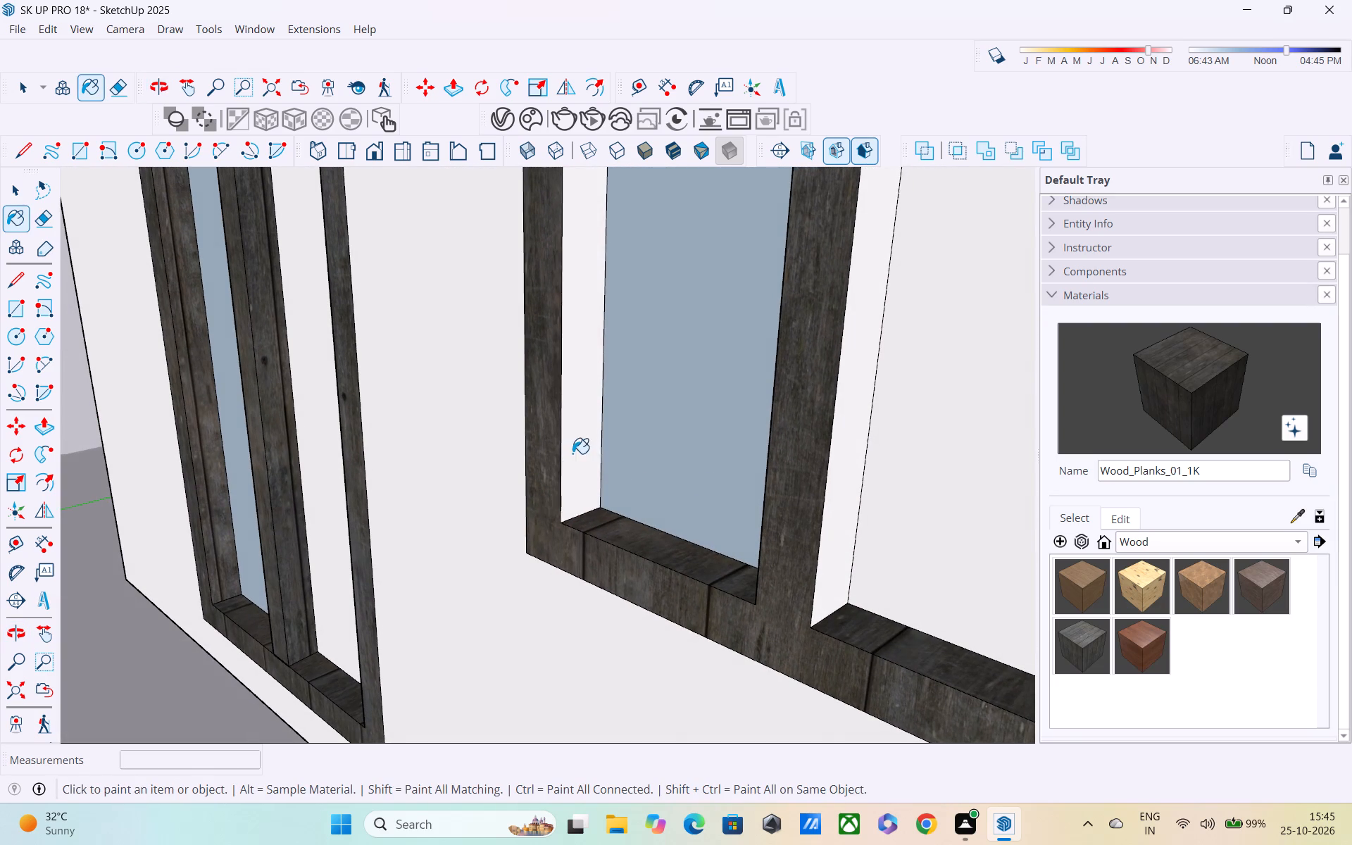
left_click(829, 511)
Paint both openings' inner top faces and the second opening's right side in that window with Wood_Planks_01_1K, and close the first-floor group.
middle_click_drag(825, 507, 780, 844, "shift")
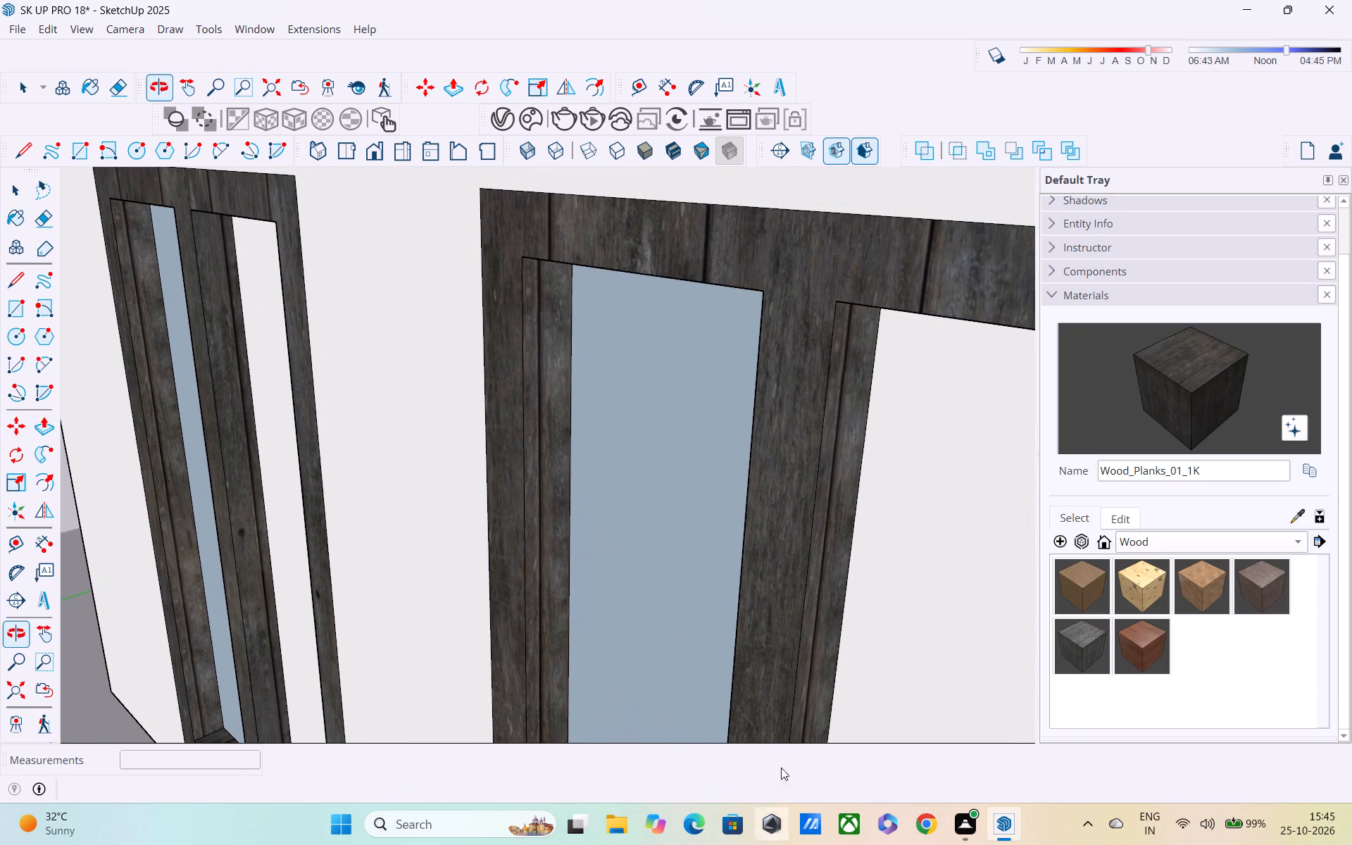
scroll(781, 675, "down", 1)
middle_click_drag(775, 665, 775, 356)
left_click(666, 439)
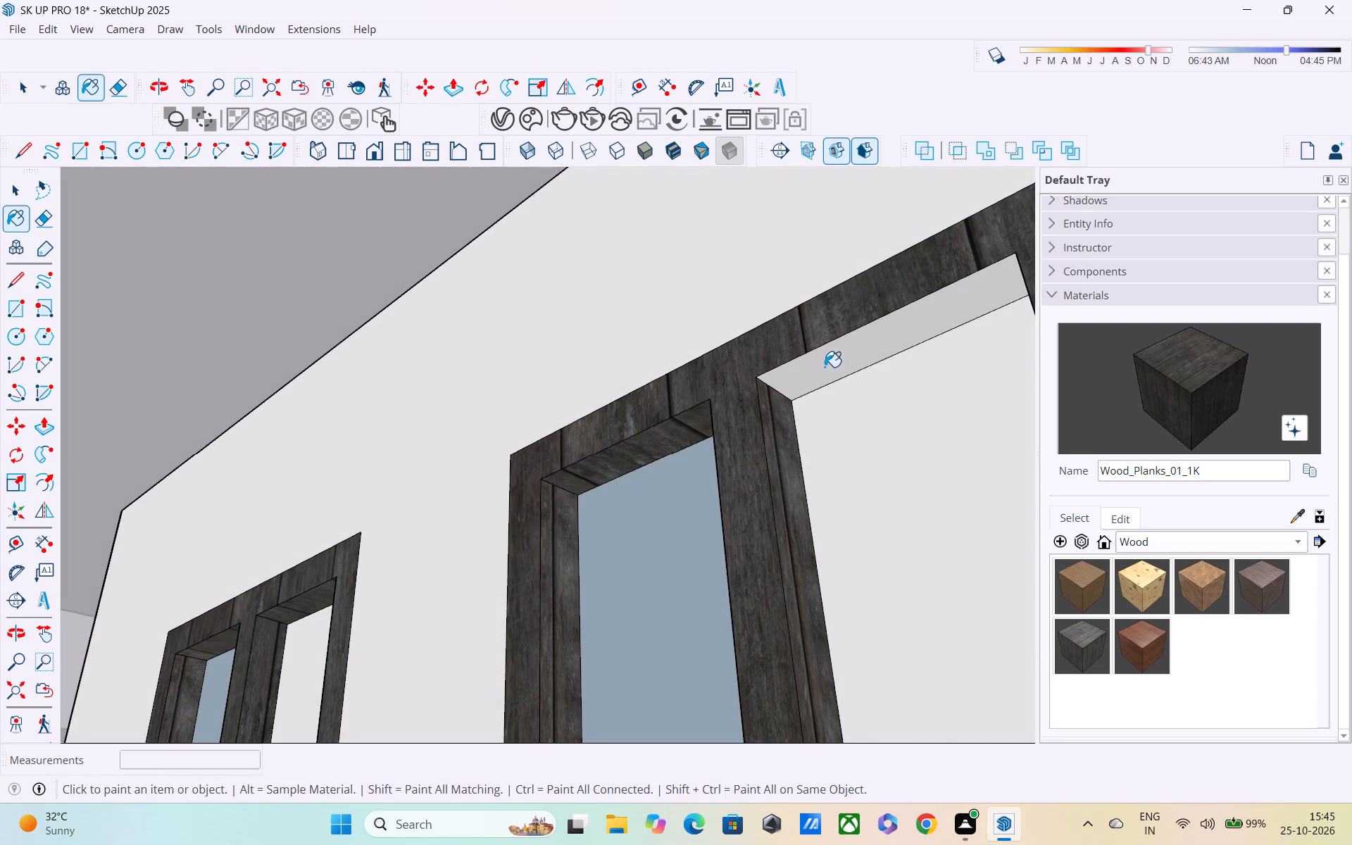
left_click(825, 366)
middle_click_drag(824, 411, 296, 411, "shift")
middle_click_drag(362, 474, 1094, 544)
middle_click_drag(346, 595, 488, 535, "shift")
left_click(456, 511)
scroll(454, 548, "down", 11)
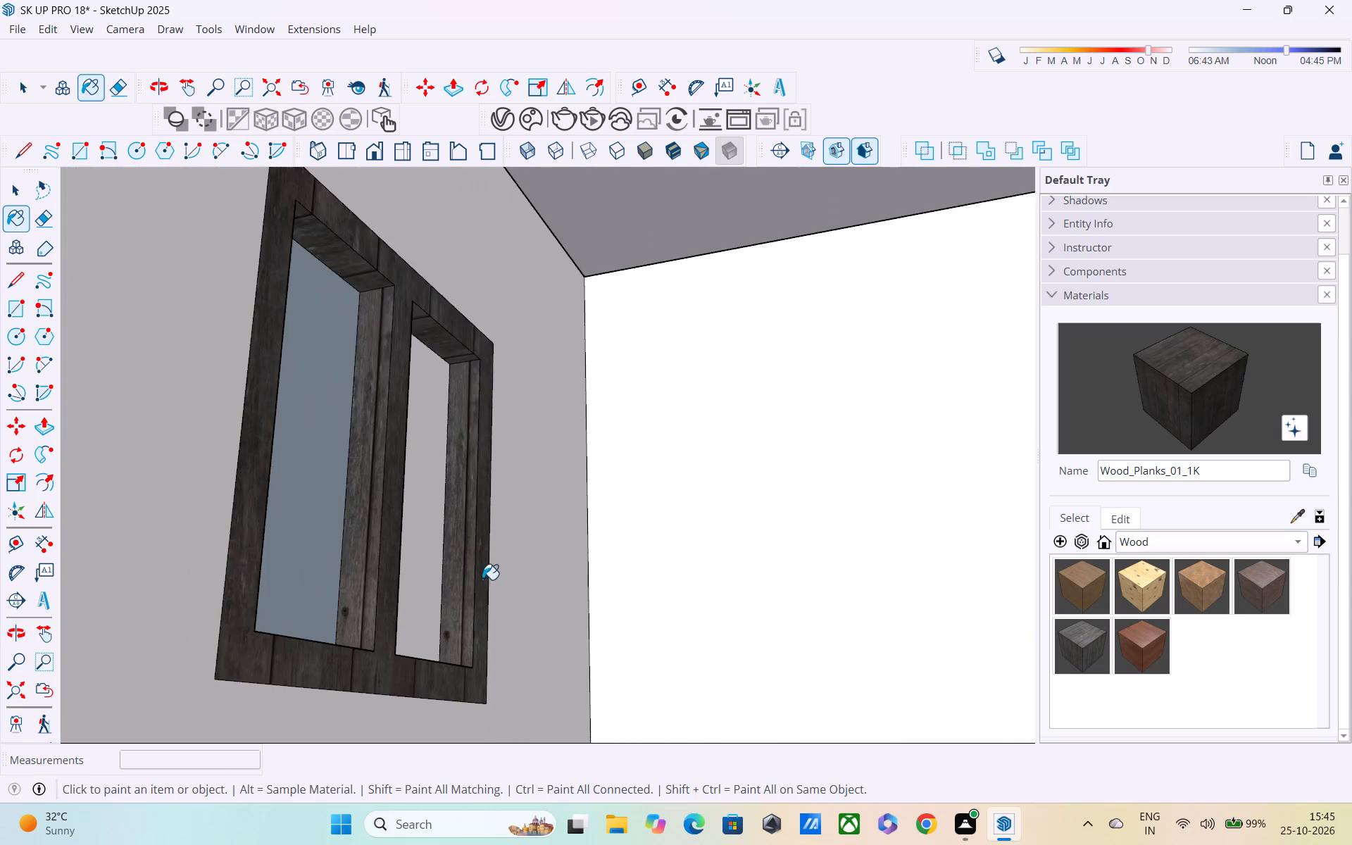
scroll(482, 580, "down", 6)
middle_click_drag(503, 627, 239, 722)
scroll(247, 649, "down", 12)
middle_click_drag(338, 670, 477, 451, "shift")
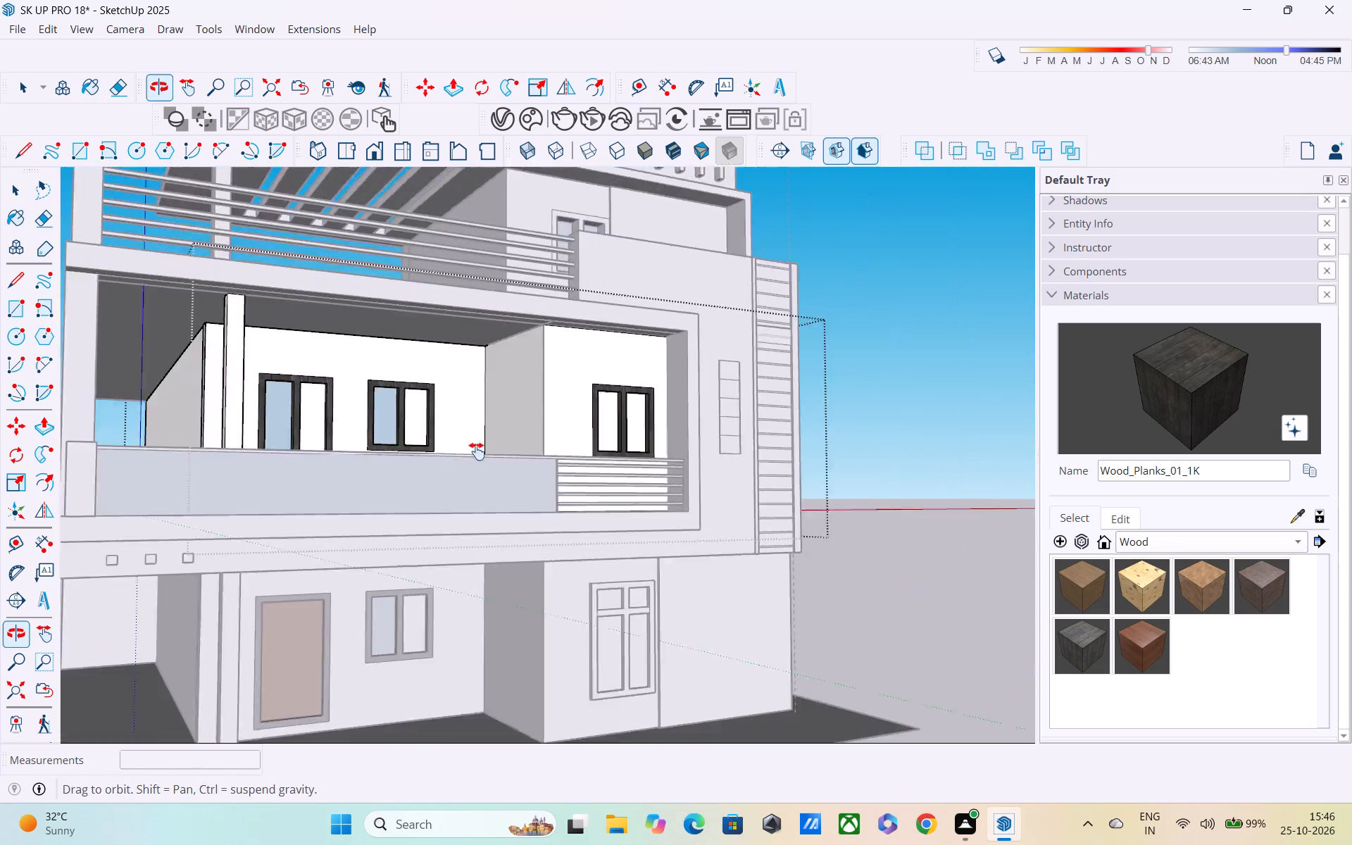
middle_click_drag(477, 451, 492, 437, "shift")
scroll(492, 437, "up", 1, "shift")
scroll(495, 456, "down", 5)
middle_click_drag(544, 574, 250, 568)
key("space")
left_click(864, 562)
Open the ground-floor group and paint the front face of the four-pane window frame with Wood_Planks_01_1K.
scroll(537, 571, "up", 3)
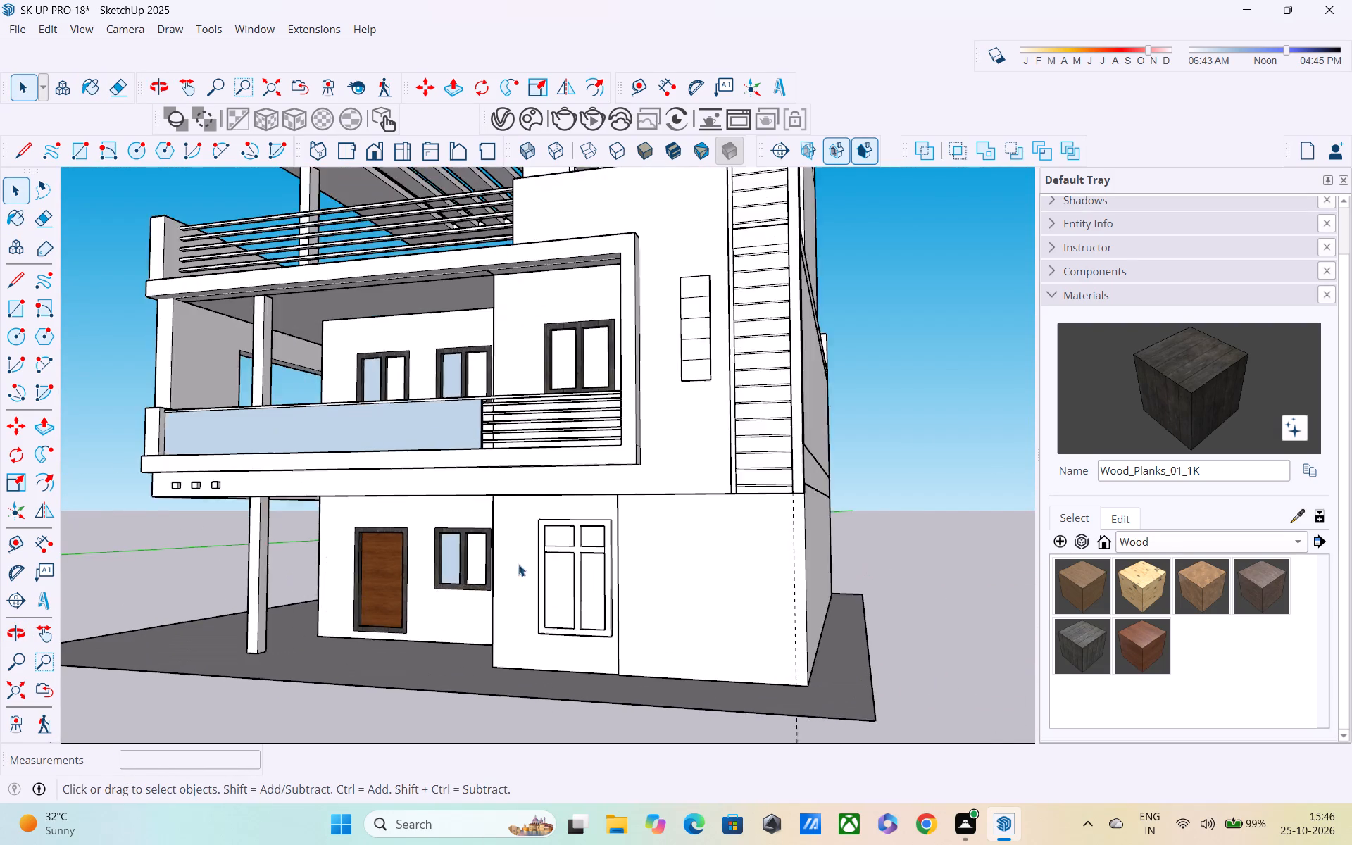
scroll(518, 564, "up", 1)
double_click(539, 582)
scroll(600, 596, "up", 2)
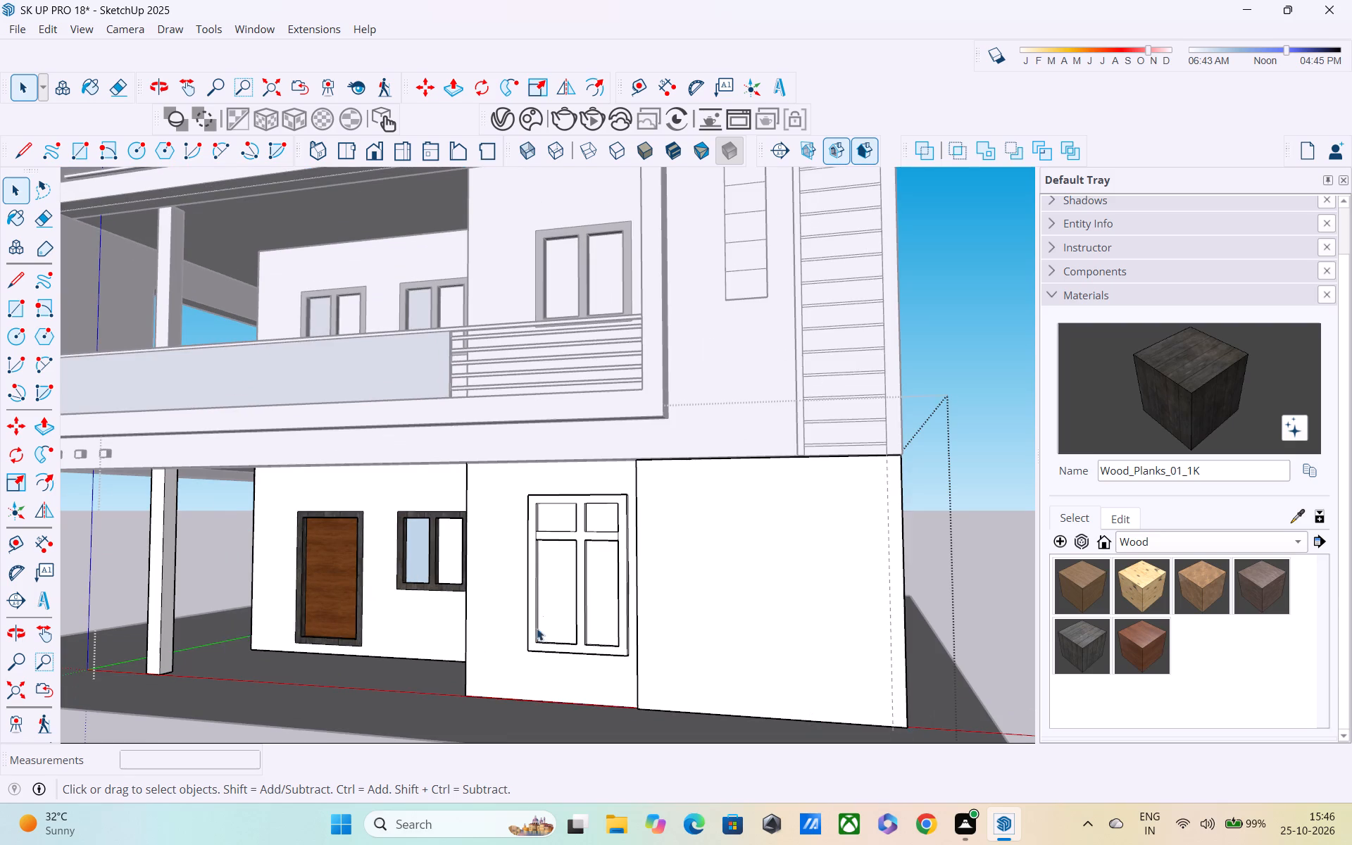
key("b")
scroll(527, 653, "up", 4)
left_click(530, 591)
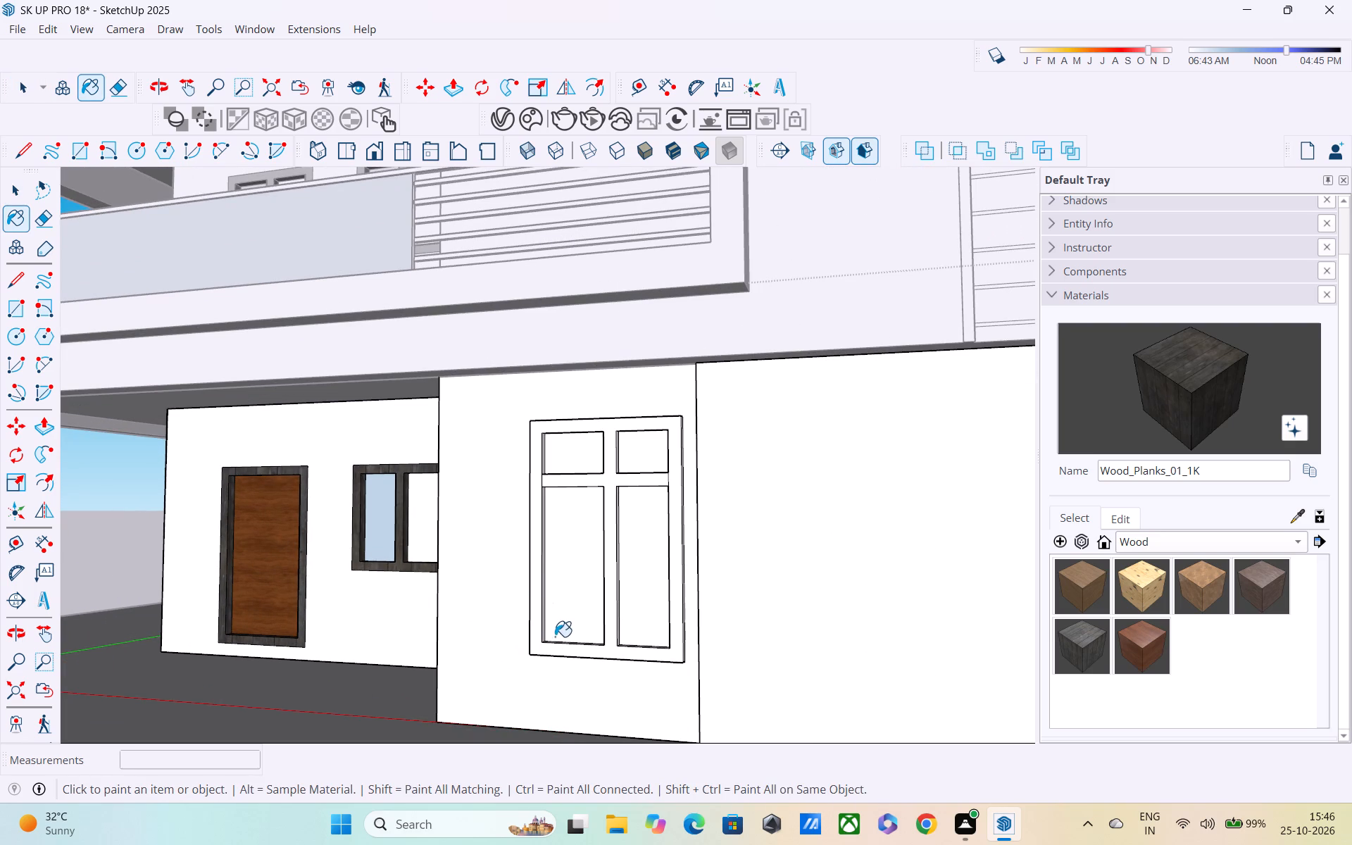
left_click(540, 597)
Paint the inner left side faces of all four openings in the ground-floor four-pane window with Wood_Planks_01_1K.
middle_click_drag(594, 639, 353, 634)
scroll(507, 593, "up", 4)
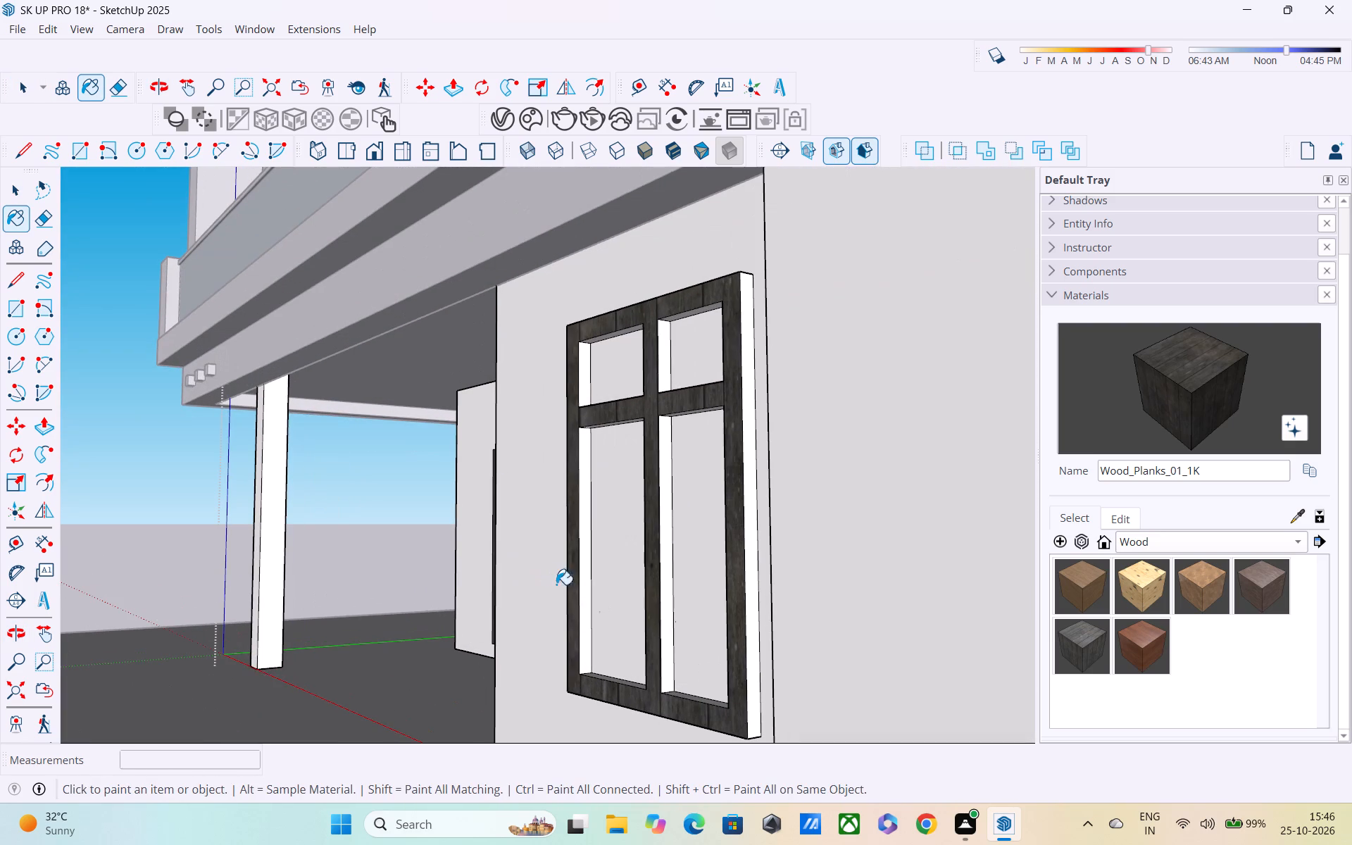
left_click(586, 586)
left_click(582, 369)
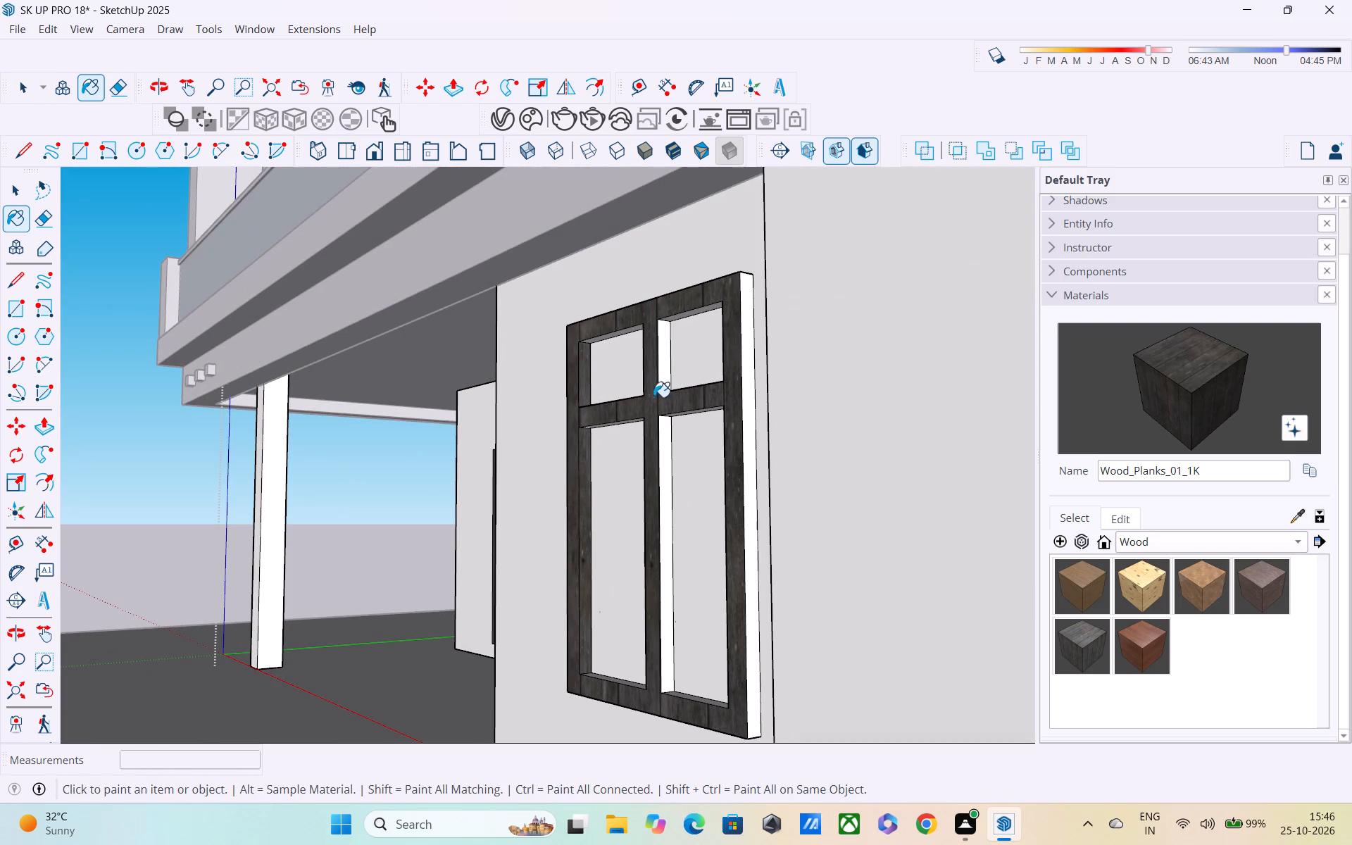
left_click(668, 335)
left_click(661, 488)
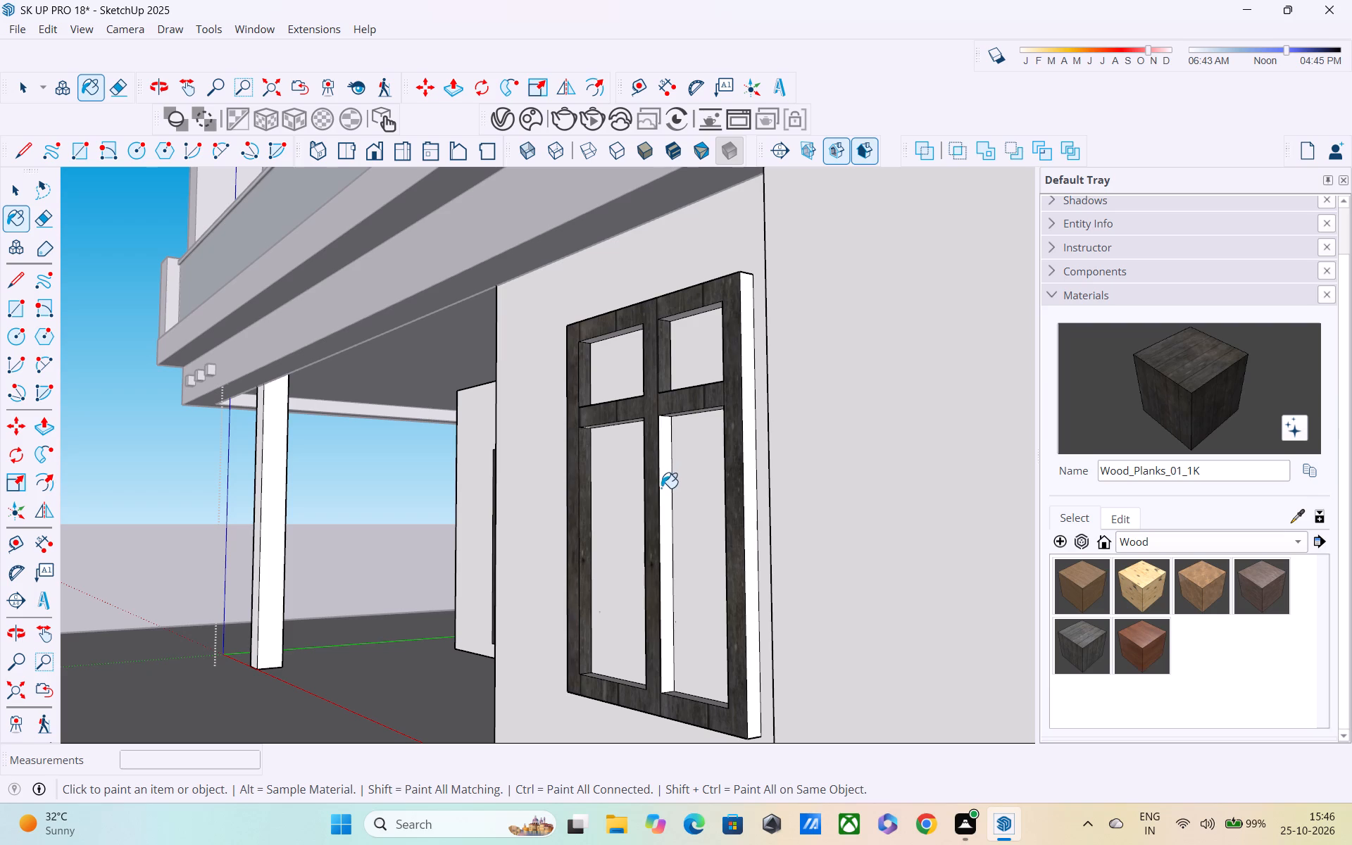
Paint the inner bottom faces of the two lower openings in the four-pane window with Wood_Planks_01_1K.
left_click(683, 694)
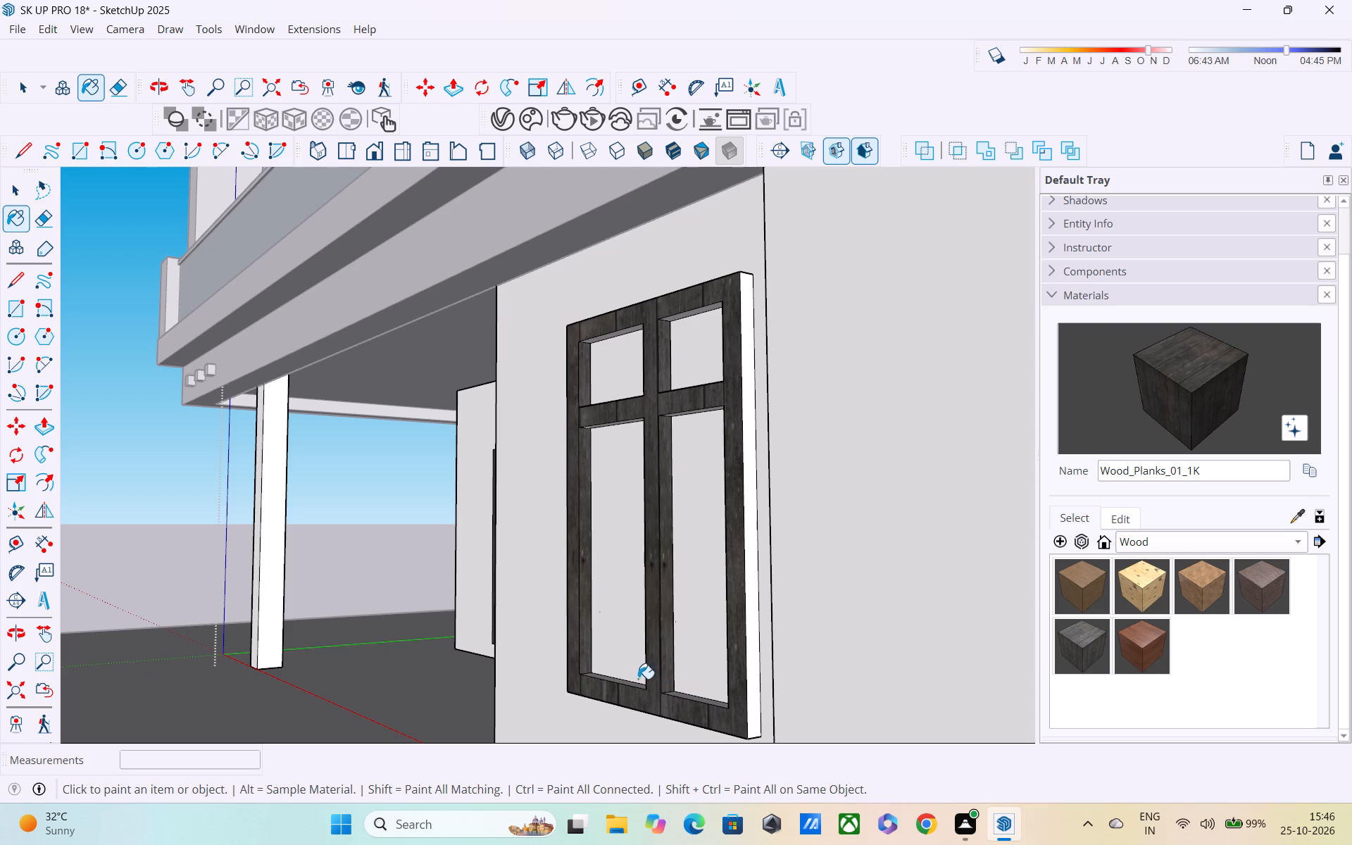
left_click(632, 686)
middle_click_drag(629, 683, 630, 740)
scroll(630, 642, "up", 4)
left_click(602, 703)
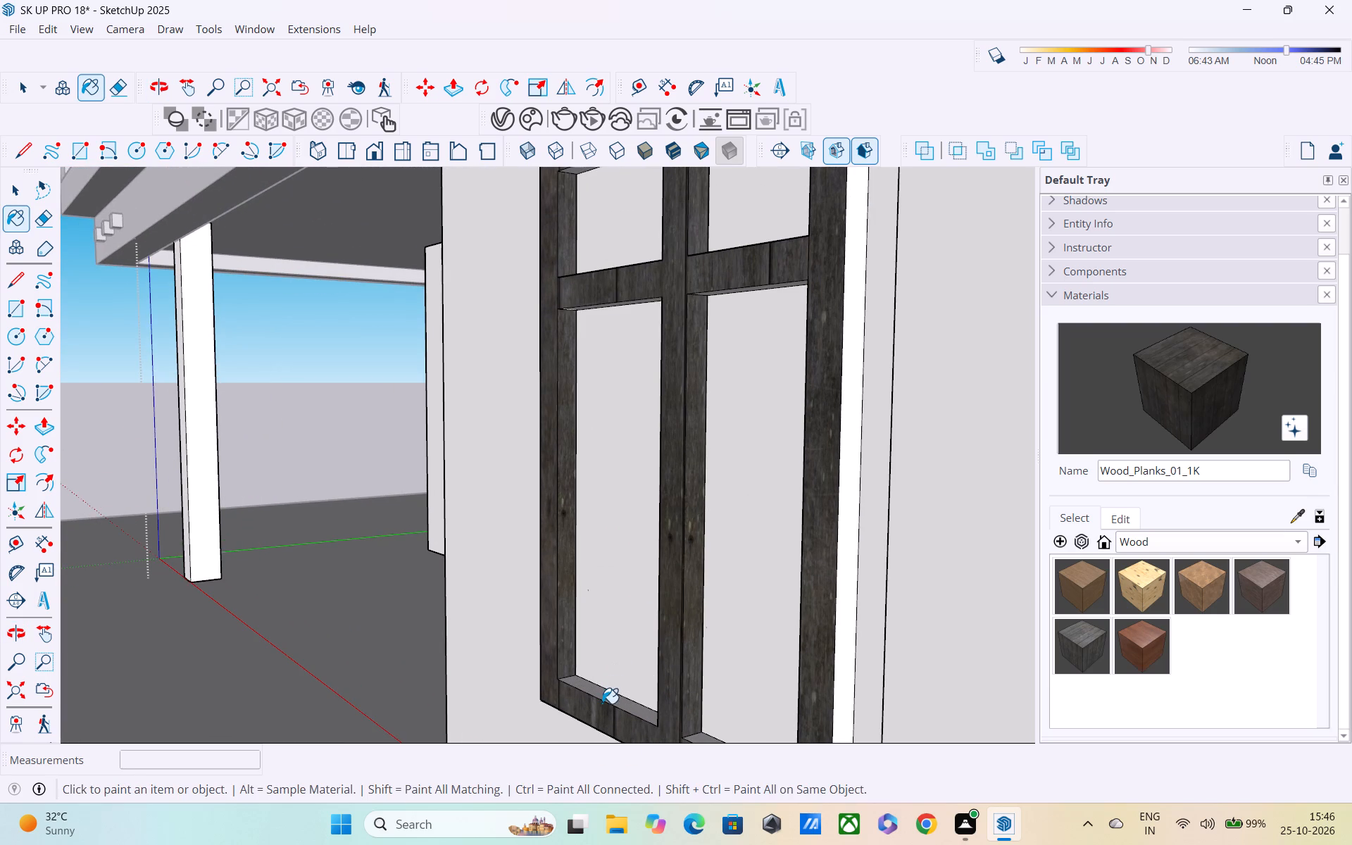
left_click(610, 692)
middle_click_drag(623, 772, 641, 777)
middle_click_drag(633, 611, 653, 743)
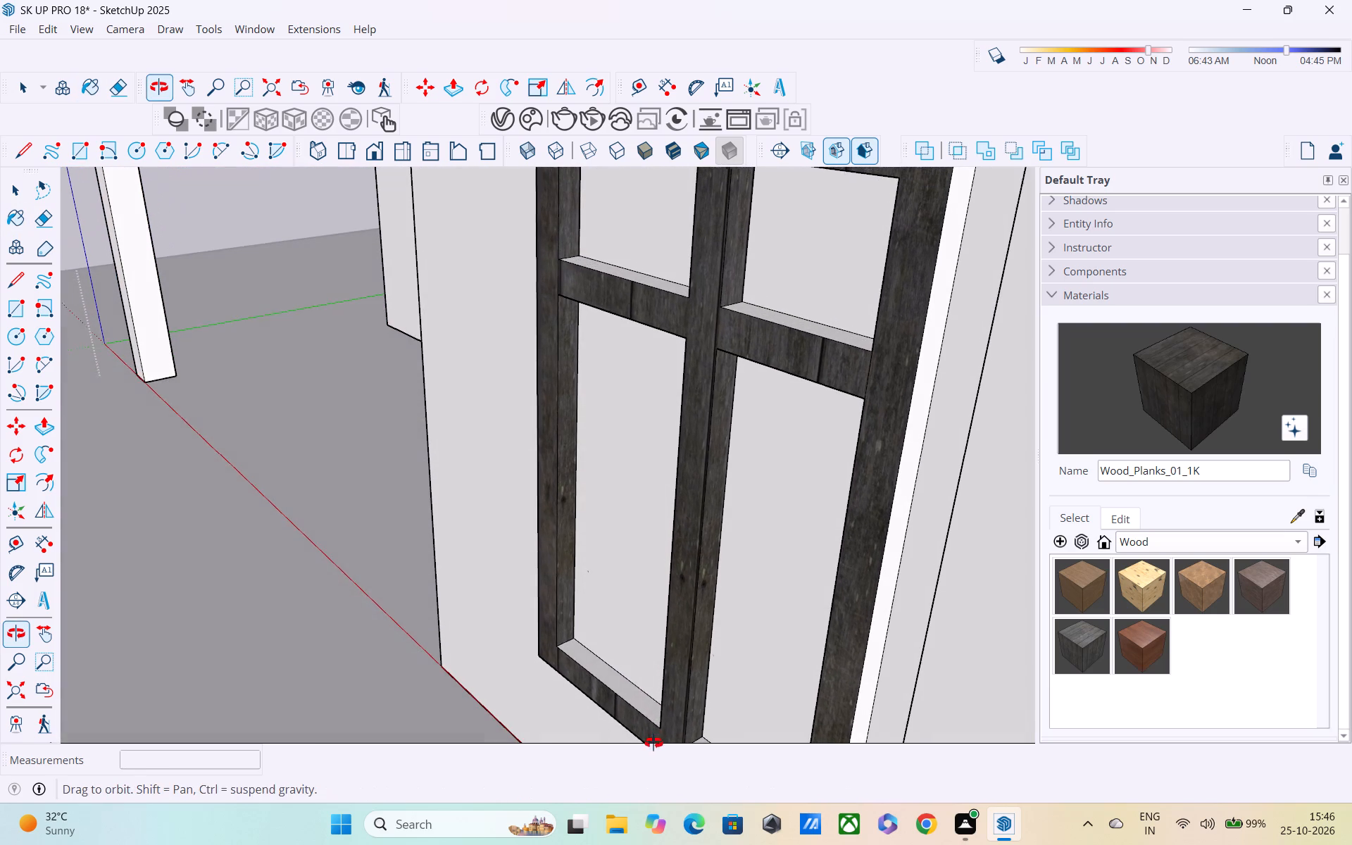
middle_click_drag(653, 743, 653, 740)
left_click(620, 678)
middle_click_drag(643, 701, 637, 696)
middle_click_drag(637, 696, 466, 519)
left_click(558, 582)
Paint the outer right and left side faces of the four-pane window frame with Wood_Planks_01_1K.
middle_click_drag(563, 591, 603, 604)
left_click(639, 541)
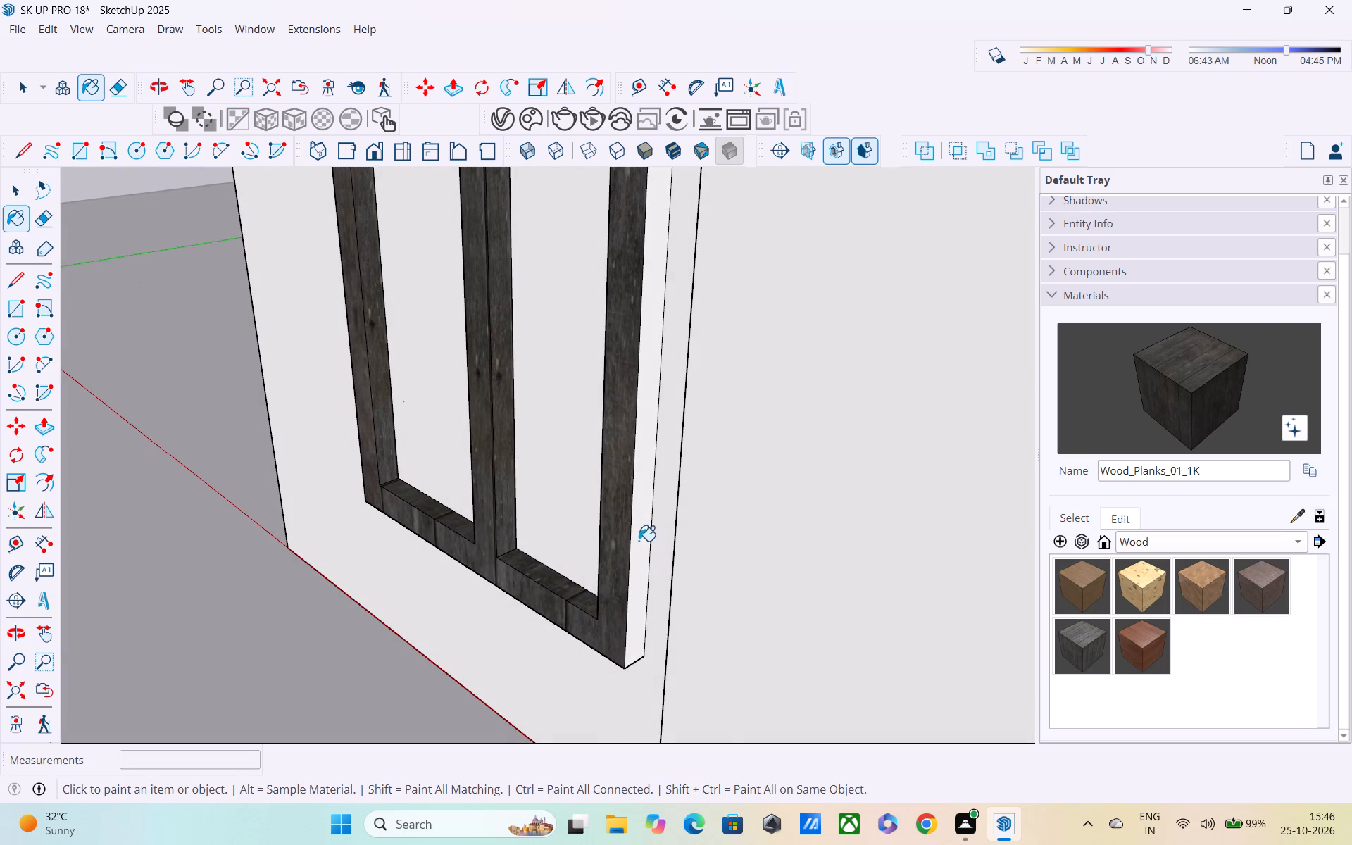
middle_click_drag(584, 587, 1006, 564)
middle_click_drag(523, 566, 713, 523, "shift")
middle_click_drag(522, 545, 737, 539)
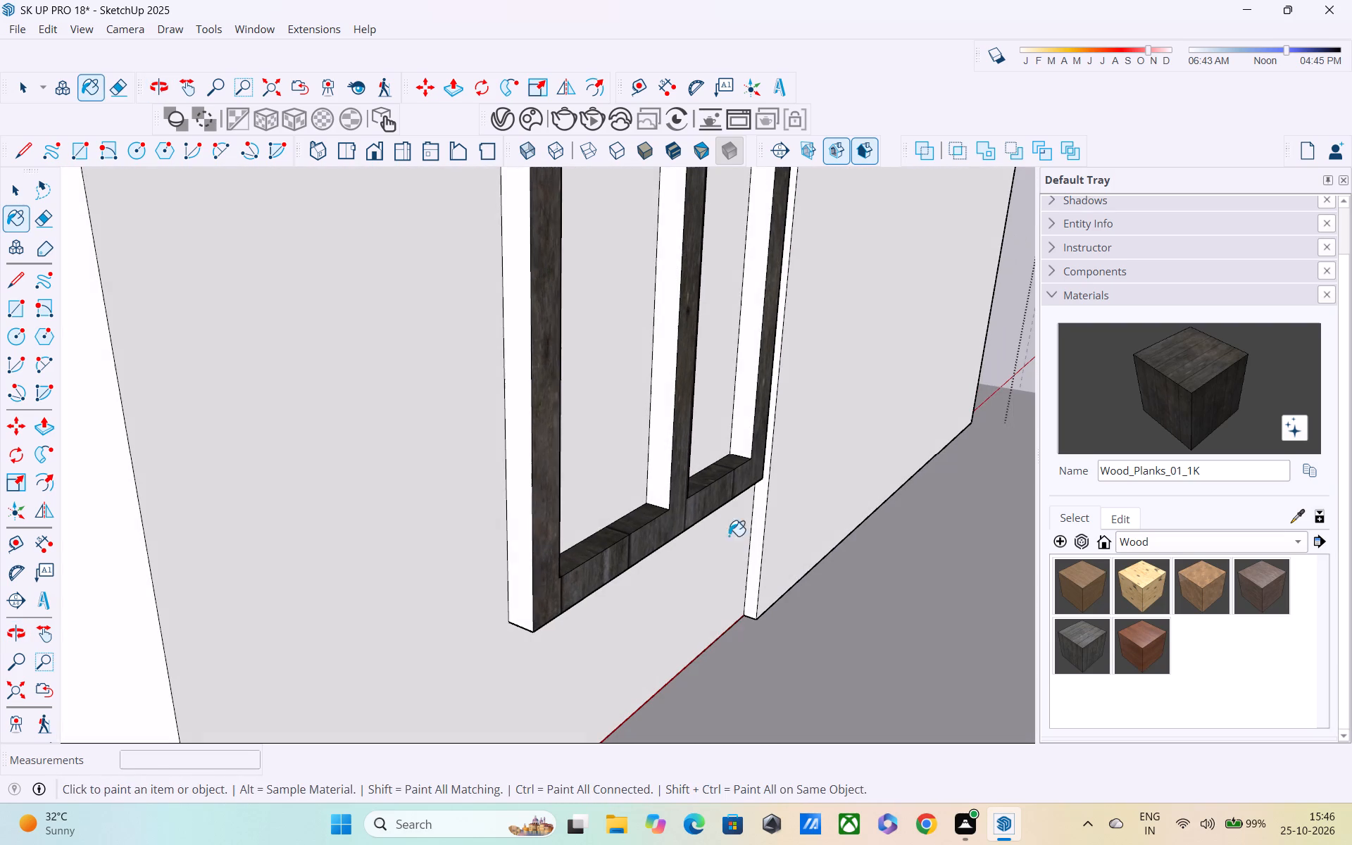
left_click(515, 488)
Paint the lower openings' inner right sides and the upper openings' bottom faces in the four-pane window with Wood_Planks_01_1K.
middle_click_drag(549, 525, 546, 632)
left_click(672, 388)
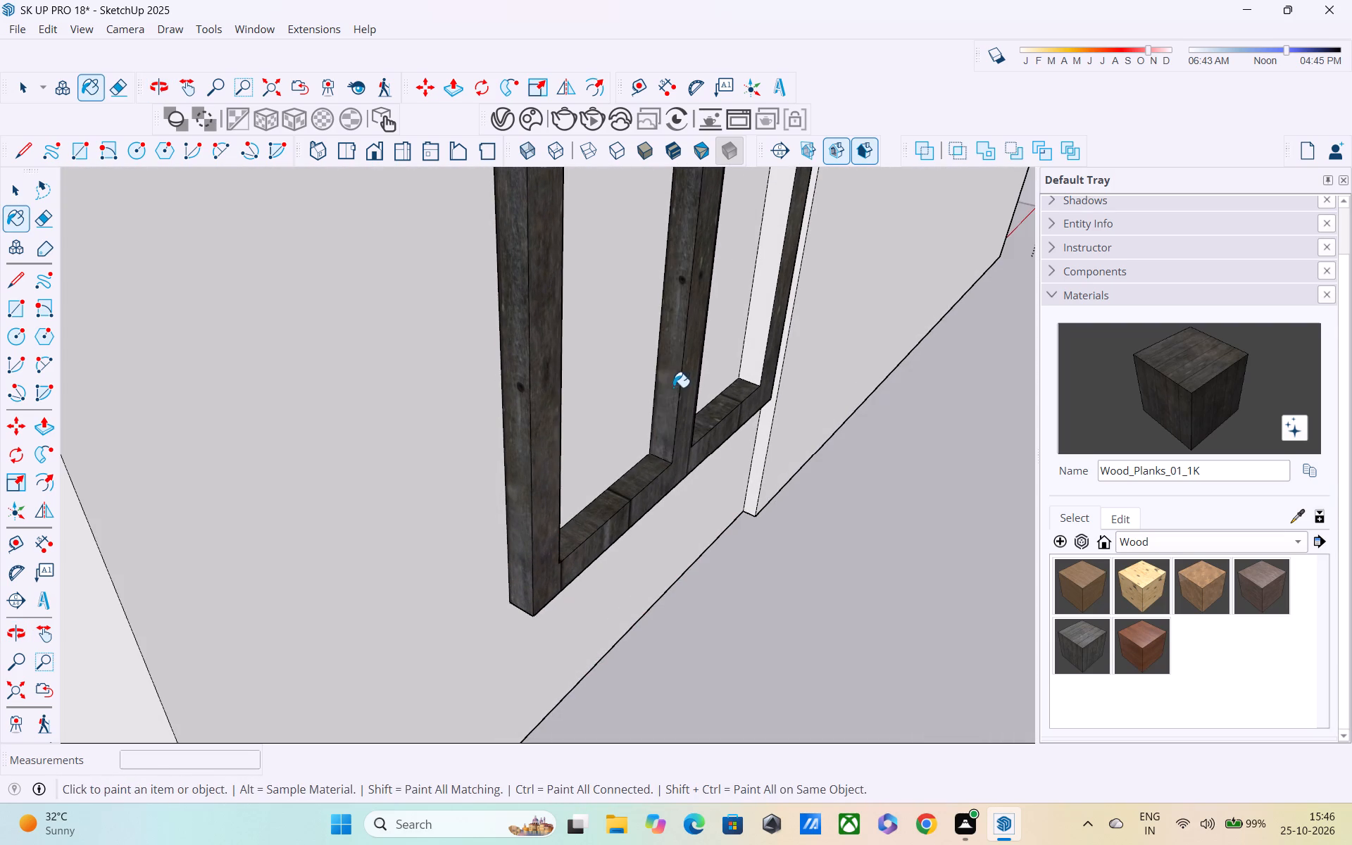
middle_click_drag(675, 403, 597, 657)
left_click(714, 425)
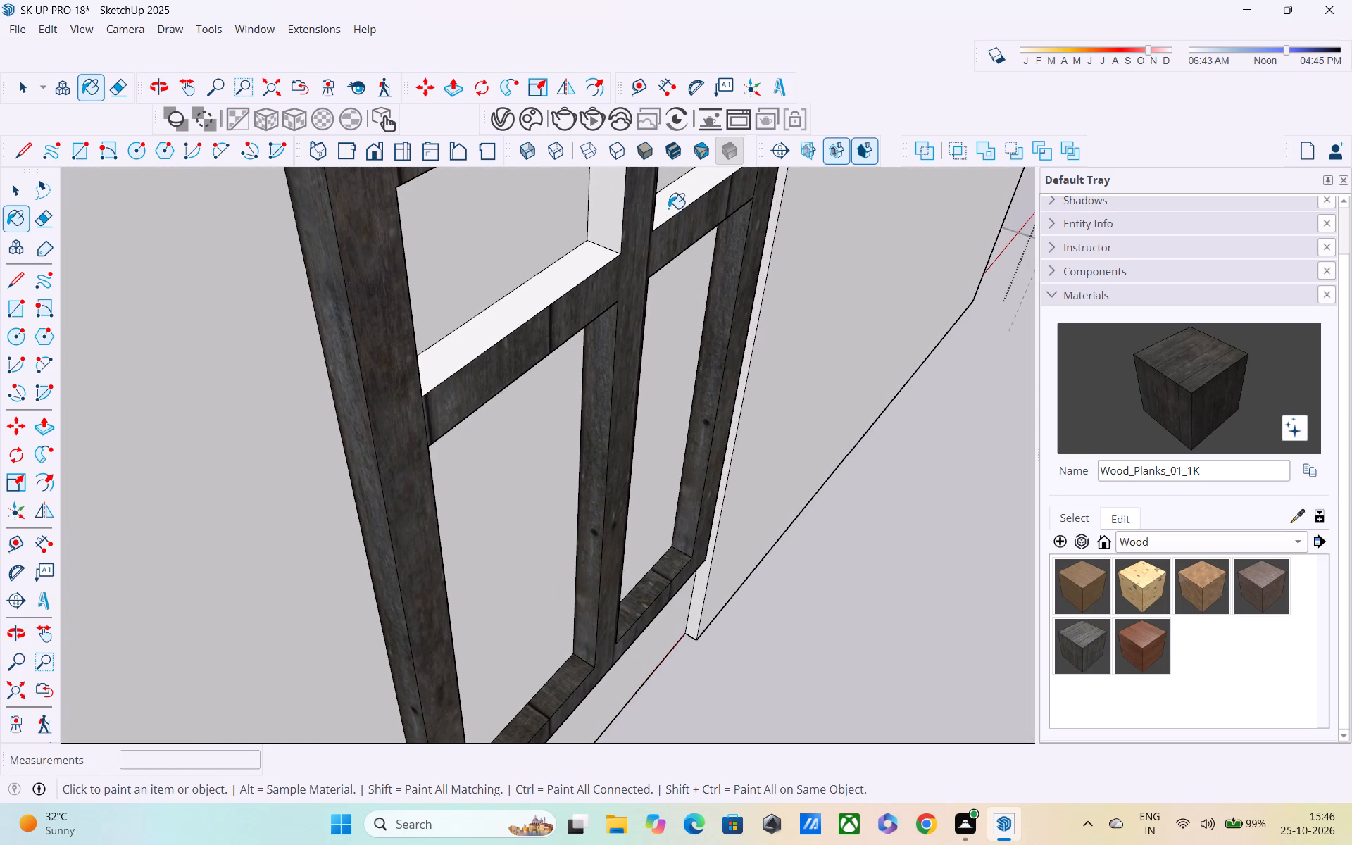
left_click(668, 208)
left_click(579, 269)
Paint the four-pane frame's outer top face and the upper openings' inner right sides with Wood_Planks_01_1K, and close the ground-floor group.
middle_click_drag(581, 311, 528, 591)
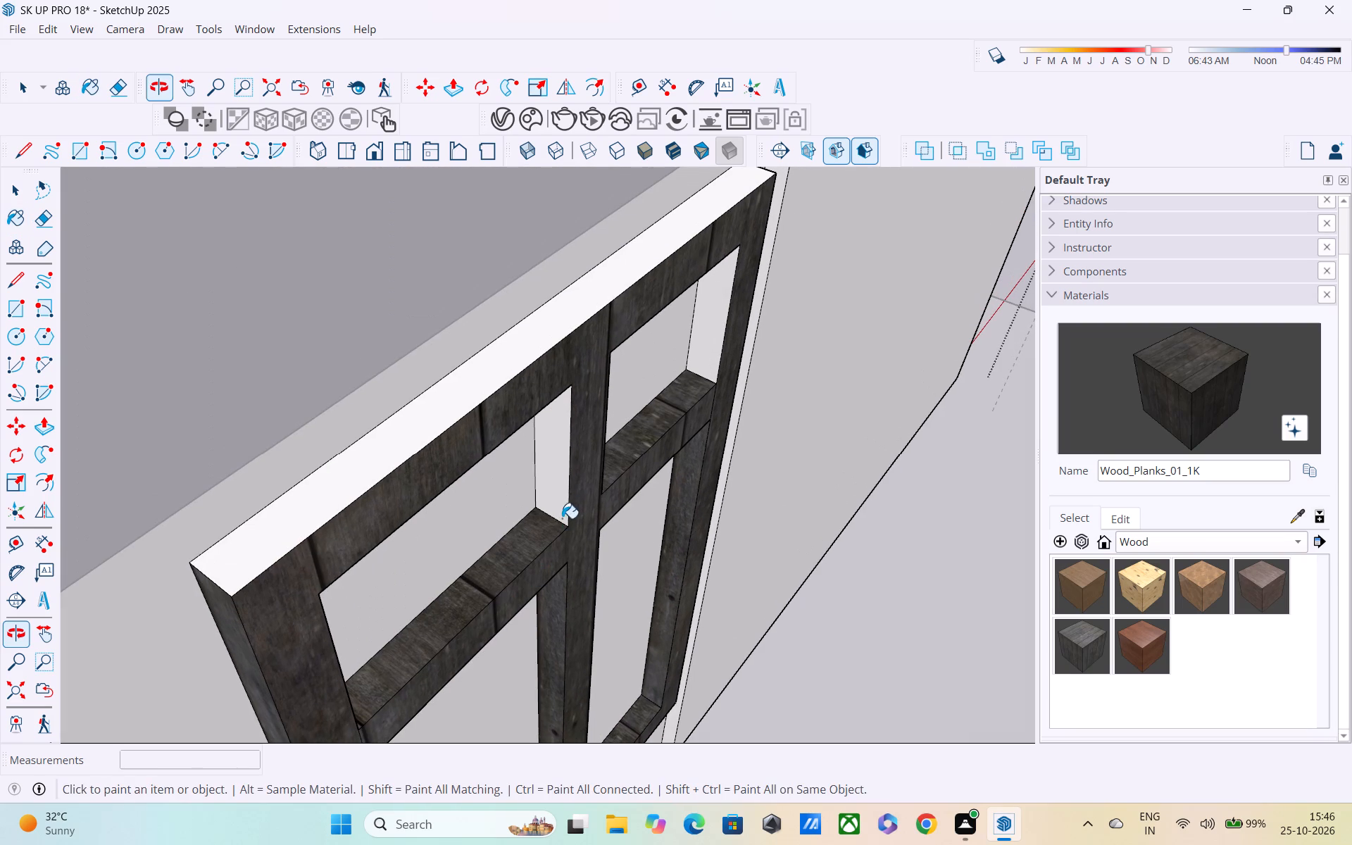
left_click(565, 480)
left_click(479, 395)
left_click(698, 337)
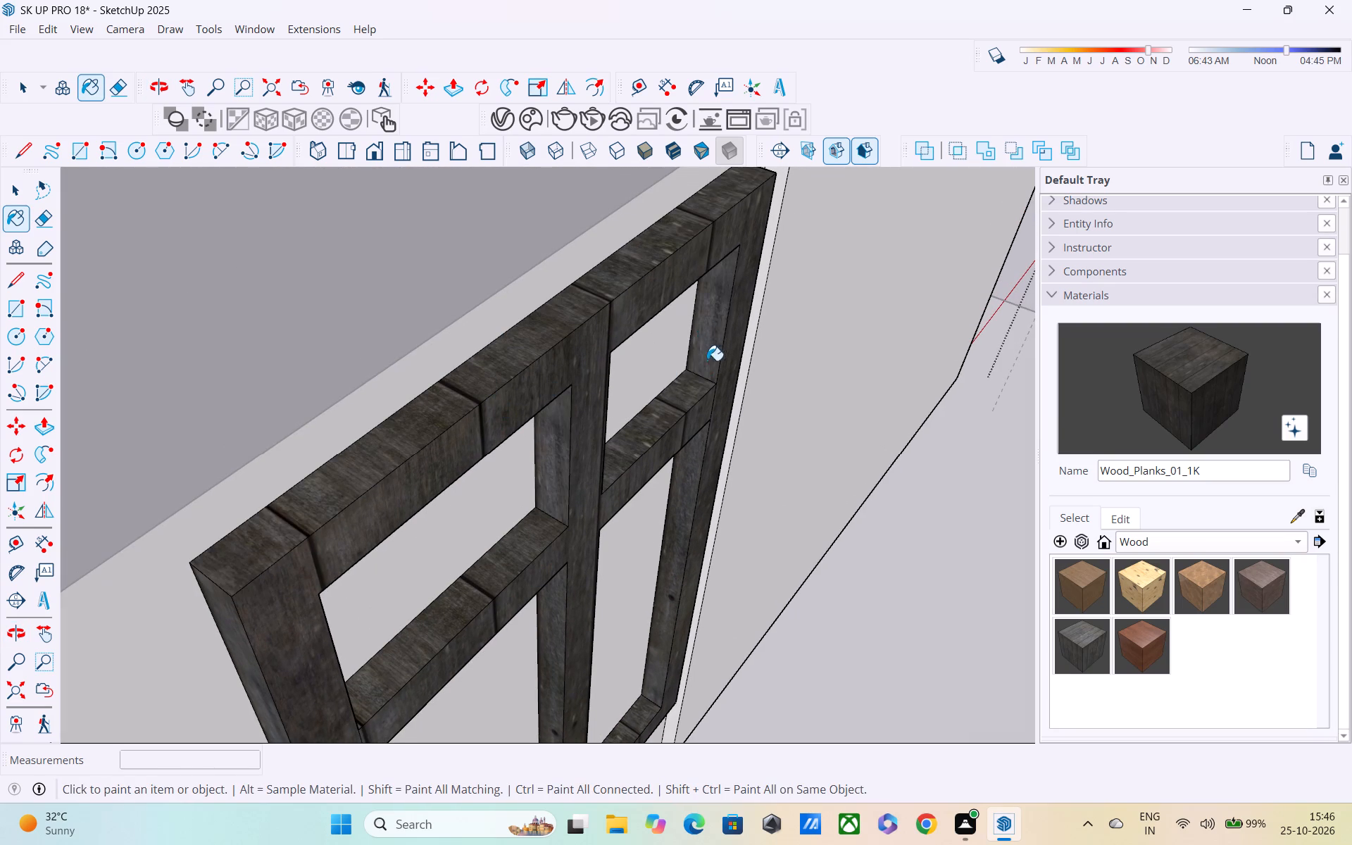
middle_click_drag(707, 364, 68, 368)
scroll(366, 527, "down", 6)
middle_click_drag(382, 612, 398, 527)
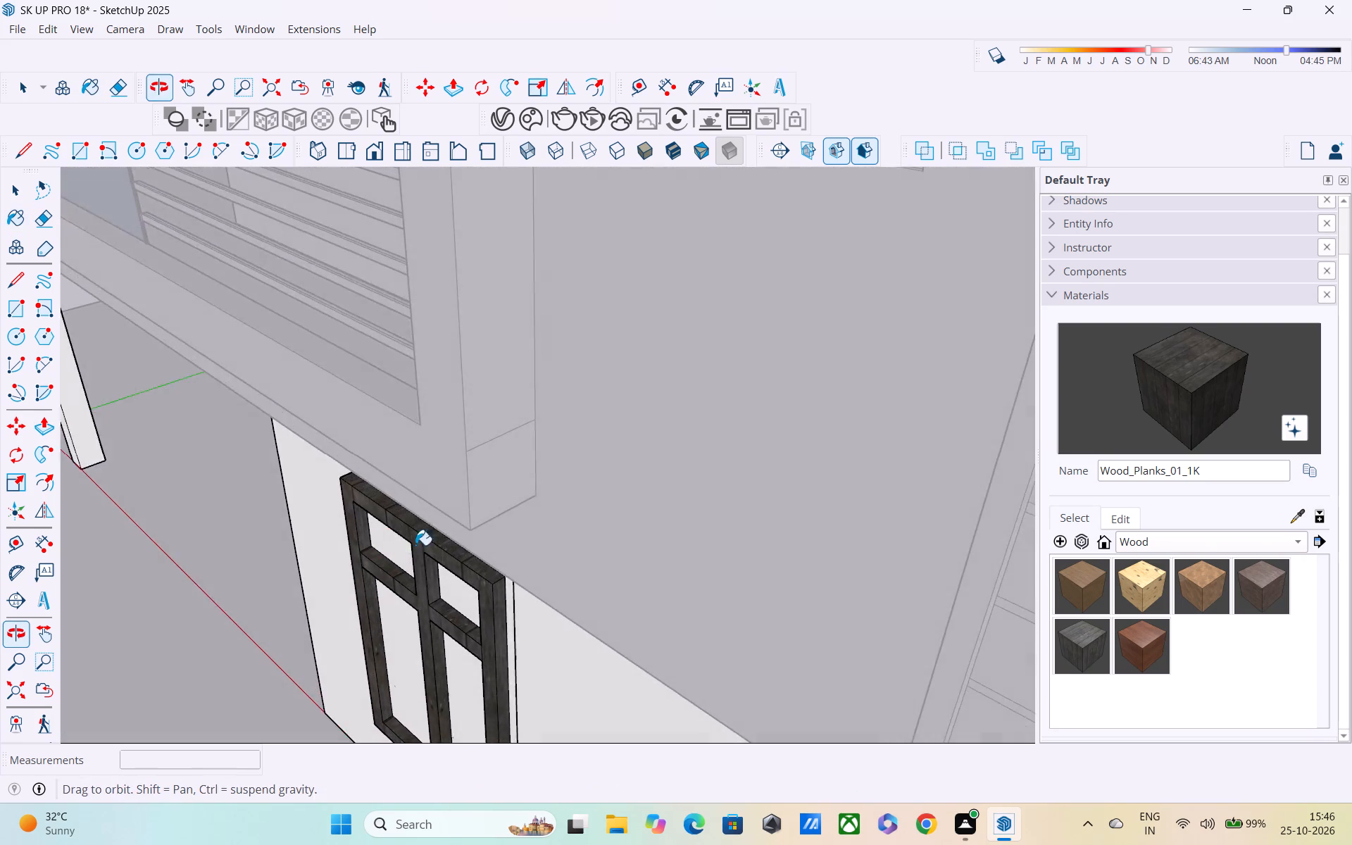
scroll(475, 672, "up", 2)
middle_click_drag(468, 658, 462, 531, "shift")
scroll(573, 592, "up", 1)
middle_click_drag(561, 584, 620, 580)
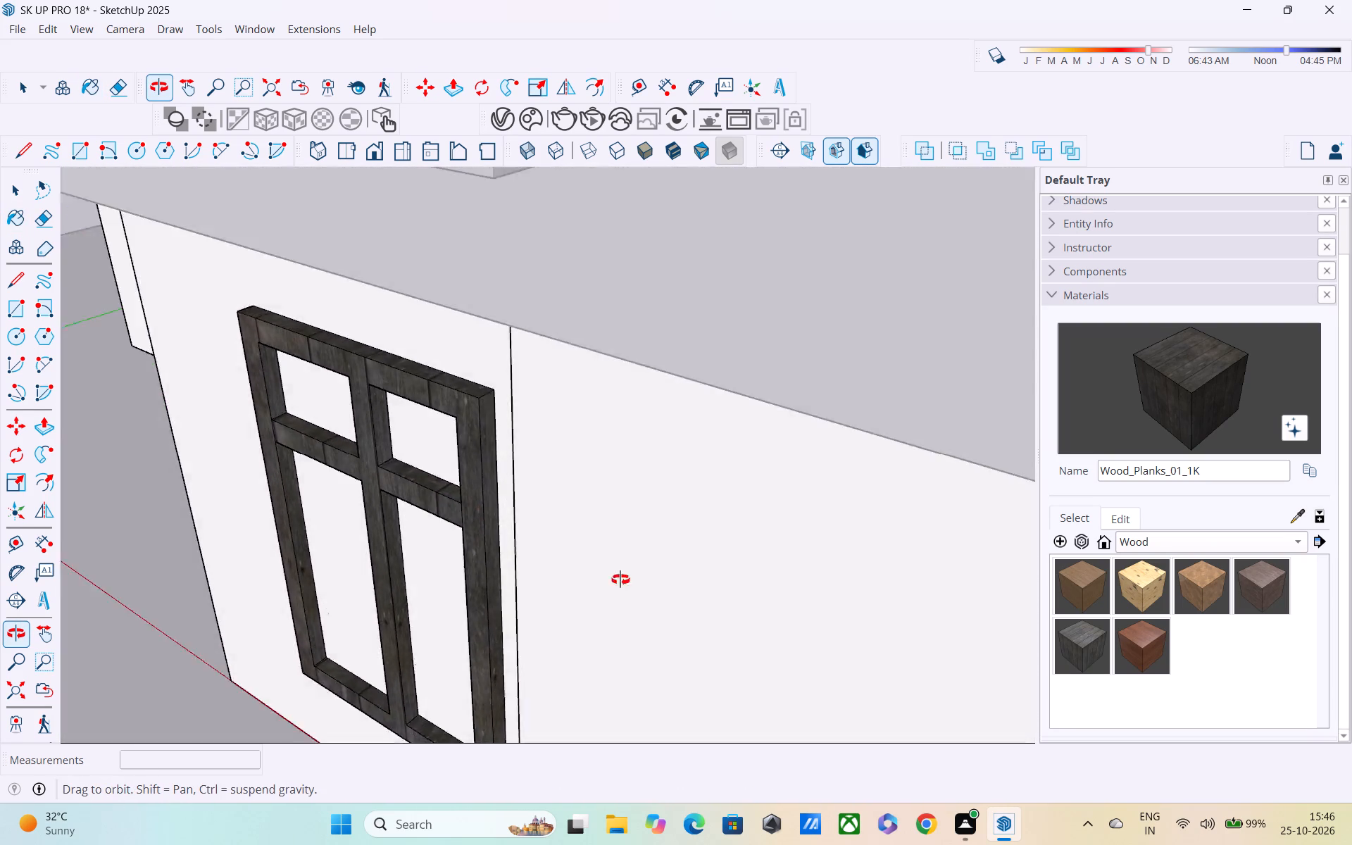
middle_click_drag(620, 580, 837, 590)
scroll(760, 591, "down", 13)
scroll(683, 654, "up", 1)
middle_click_drag(681, 648, 669, 532)
scroll(669, 532, "up", 1)
key("space")
scroll(639, 555, "down", 5)
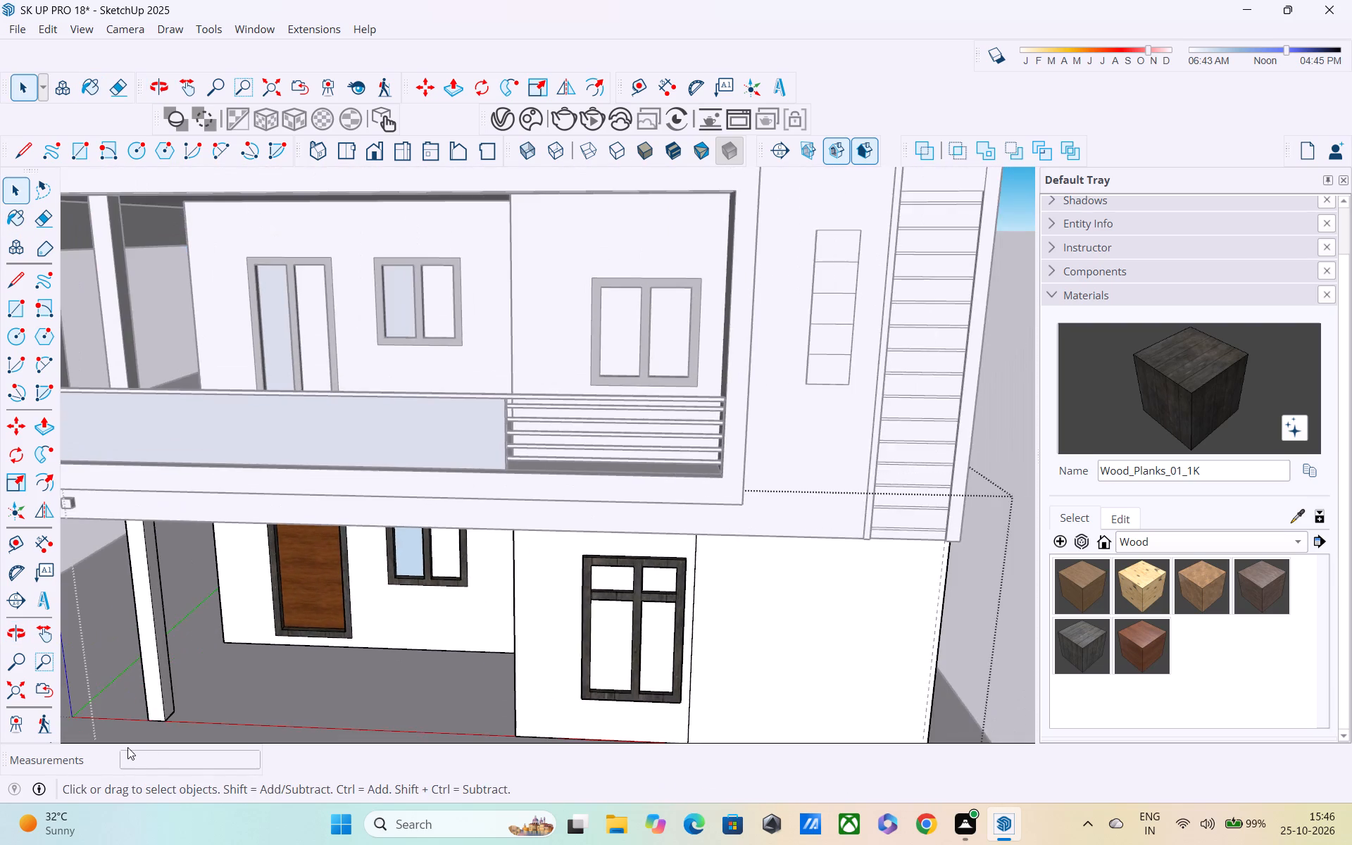
scroll(127, 747, "down", 3)
scroll(461, 680, "up", 1)
scroll(461, 680, "down", 5)
left_click(810, 516)
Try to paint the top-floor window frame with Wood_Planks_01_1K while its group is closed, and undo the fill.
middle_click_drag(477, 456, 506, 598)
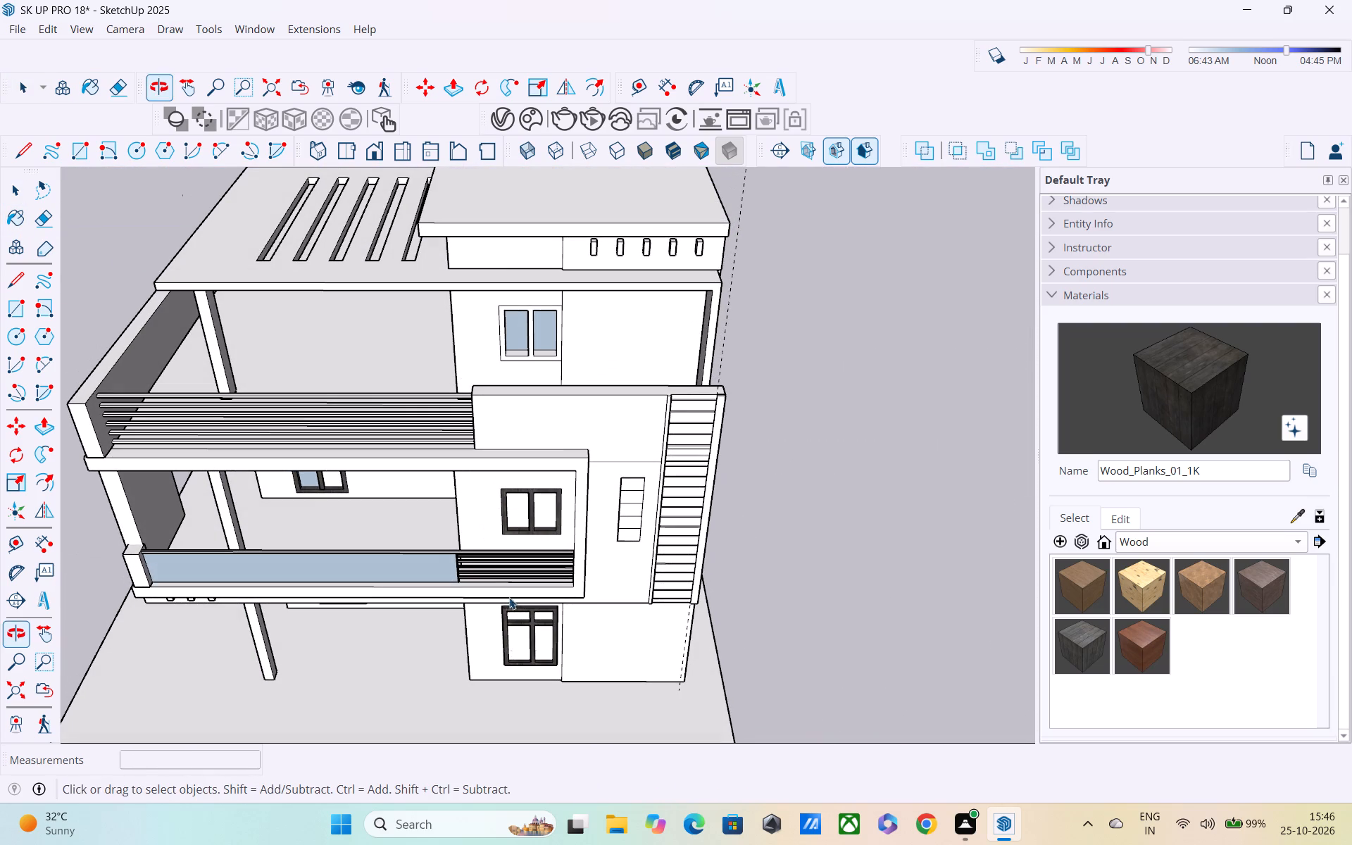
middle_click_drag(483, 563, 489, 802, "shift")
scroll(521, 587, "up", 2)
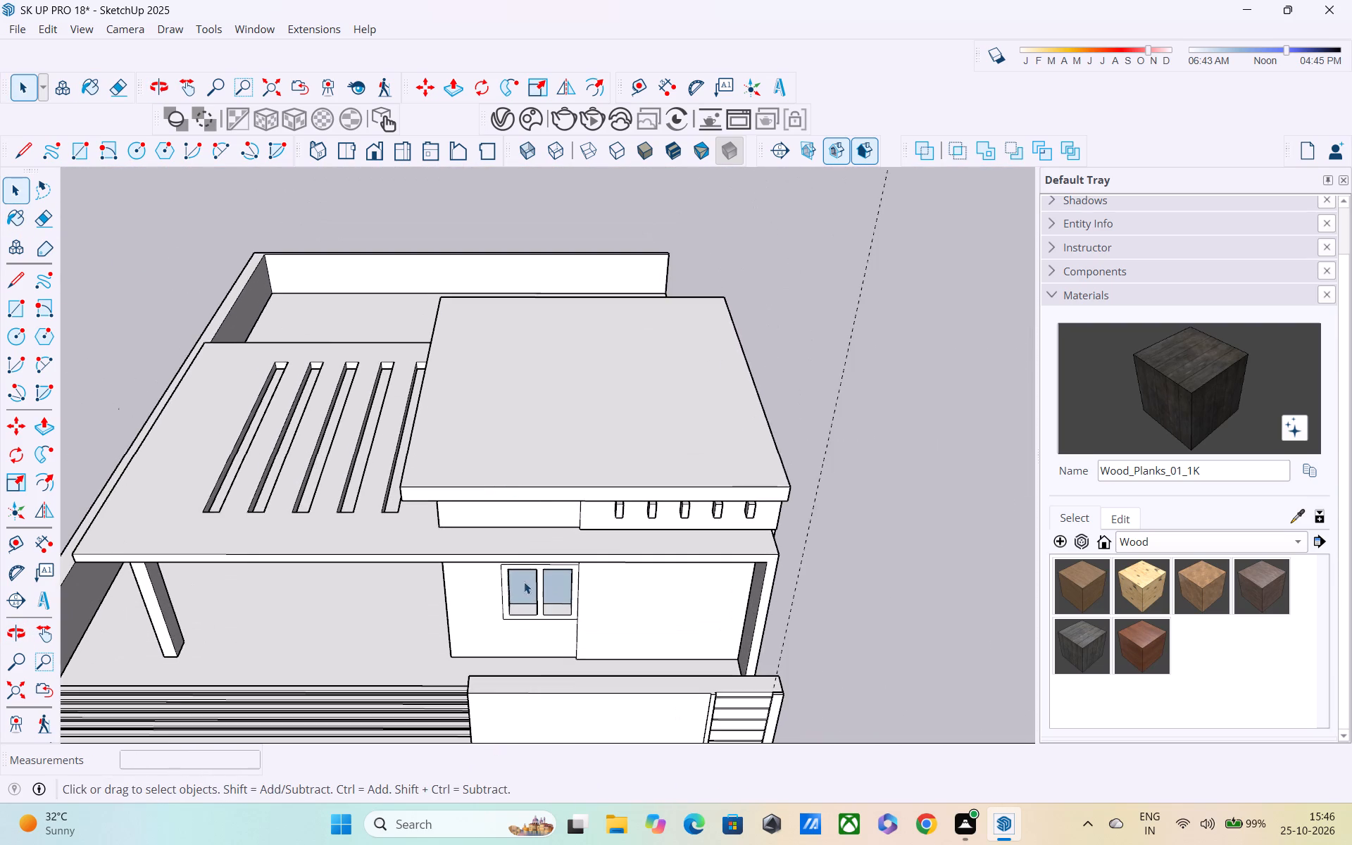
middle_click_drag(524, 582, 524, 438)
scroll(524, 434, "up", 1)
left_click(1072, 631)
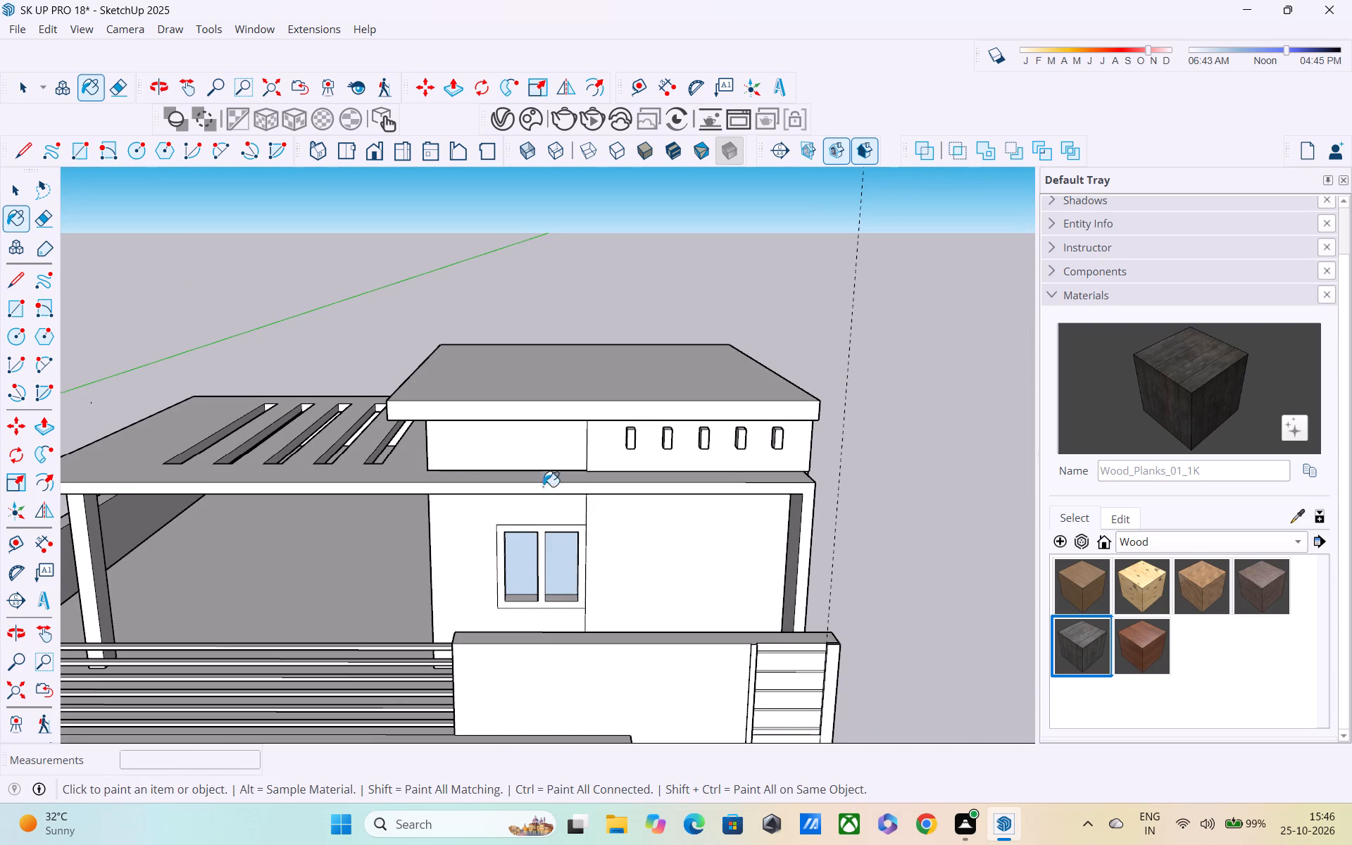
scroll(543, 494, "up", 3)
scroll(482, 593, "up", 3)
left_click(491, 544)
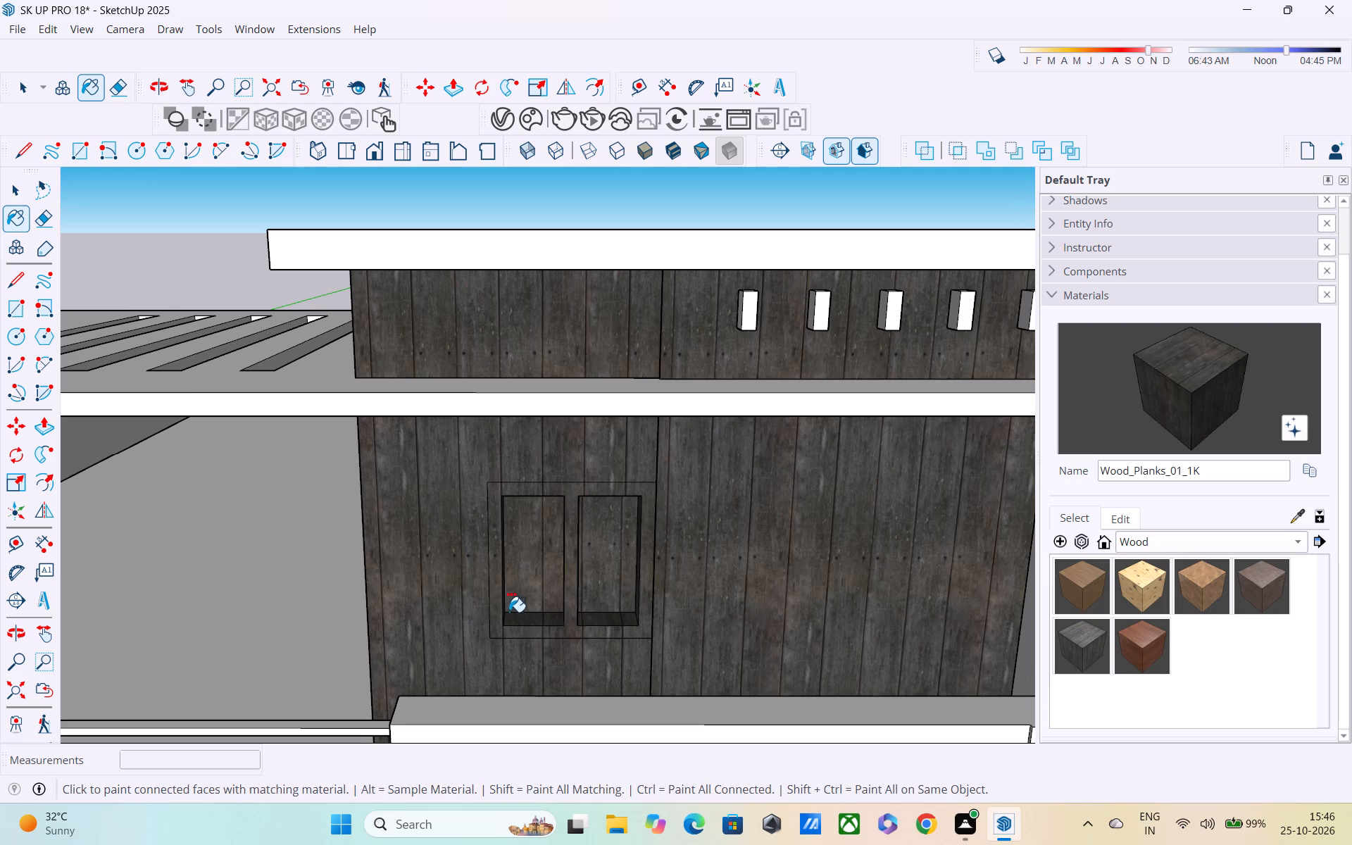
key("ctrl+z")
Open the top-floor group and paint the front face of the two-pane window frame with Wood_Planks_01_1K.
key("space")
double_click(682, 582)
left_click(1090, 637)
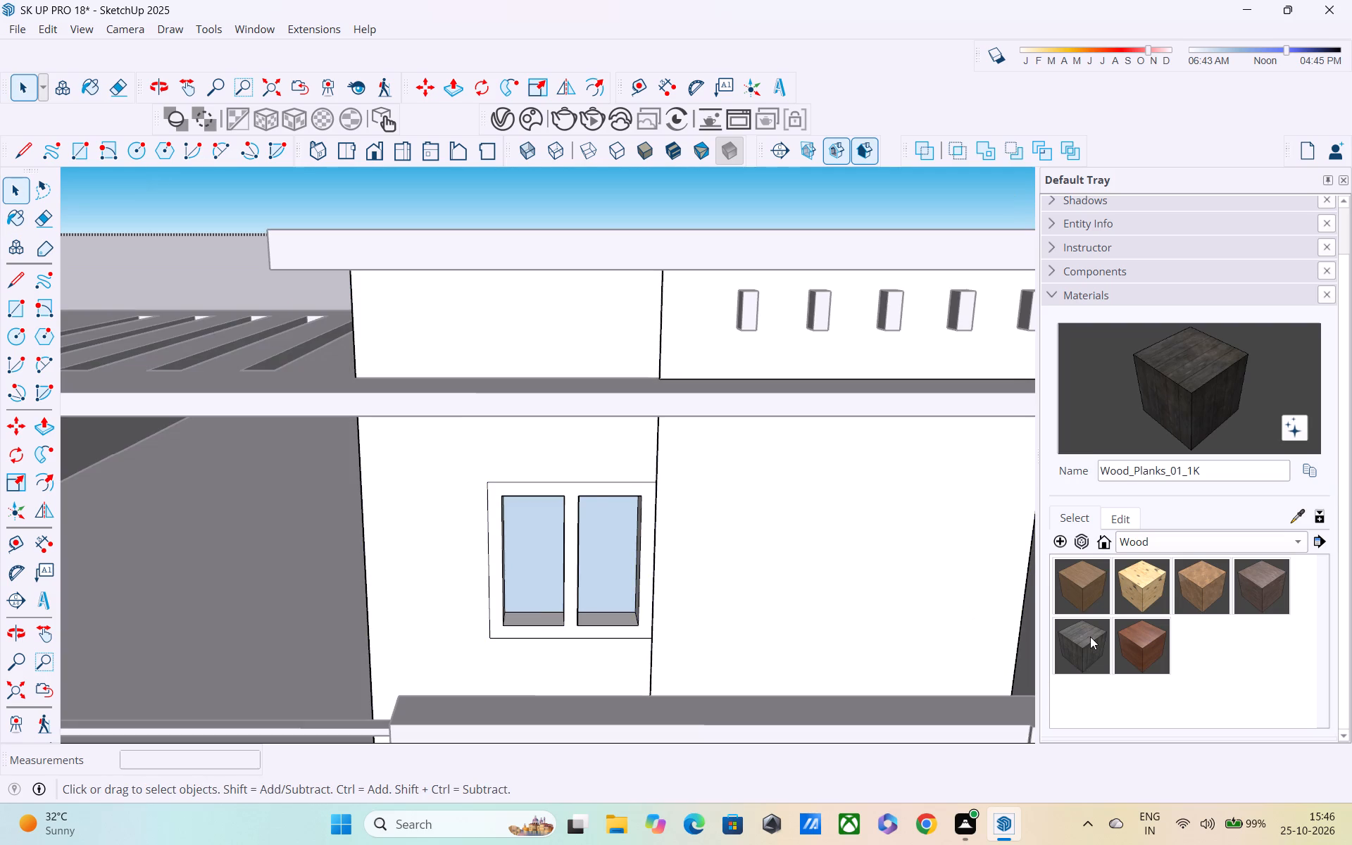
scroll(454, 480, "up", 4)
scroll(520, 531, "up", 3)
left_click(516, 488)
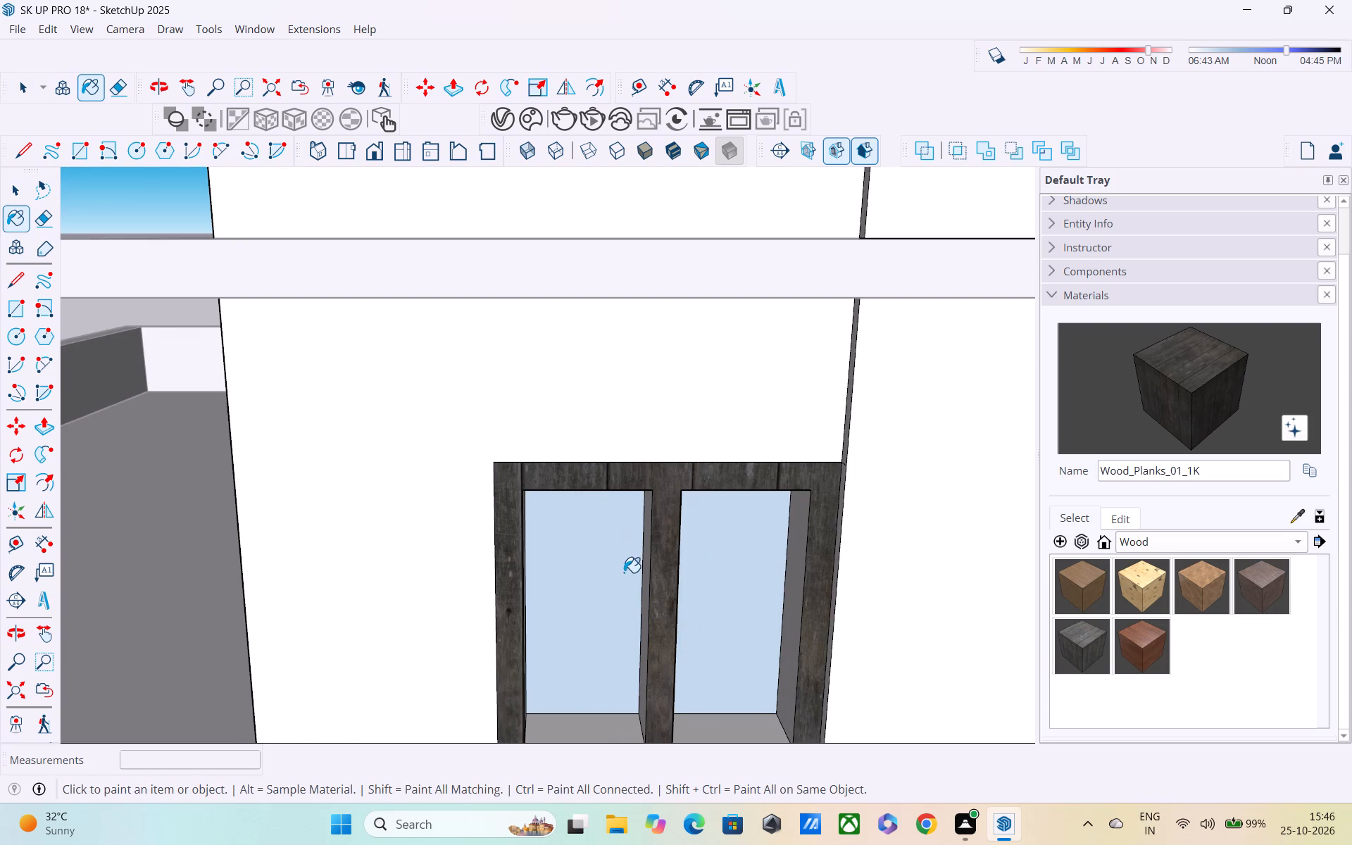
Paint the inner left side and bottom faces of both openings in the top-floor window with Wood_Planks_01_1K.
middle_click_drag(611, 574, 334, 509)
scroll(523, 581, "up", 4)
left_click(554, 577)
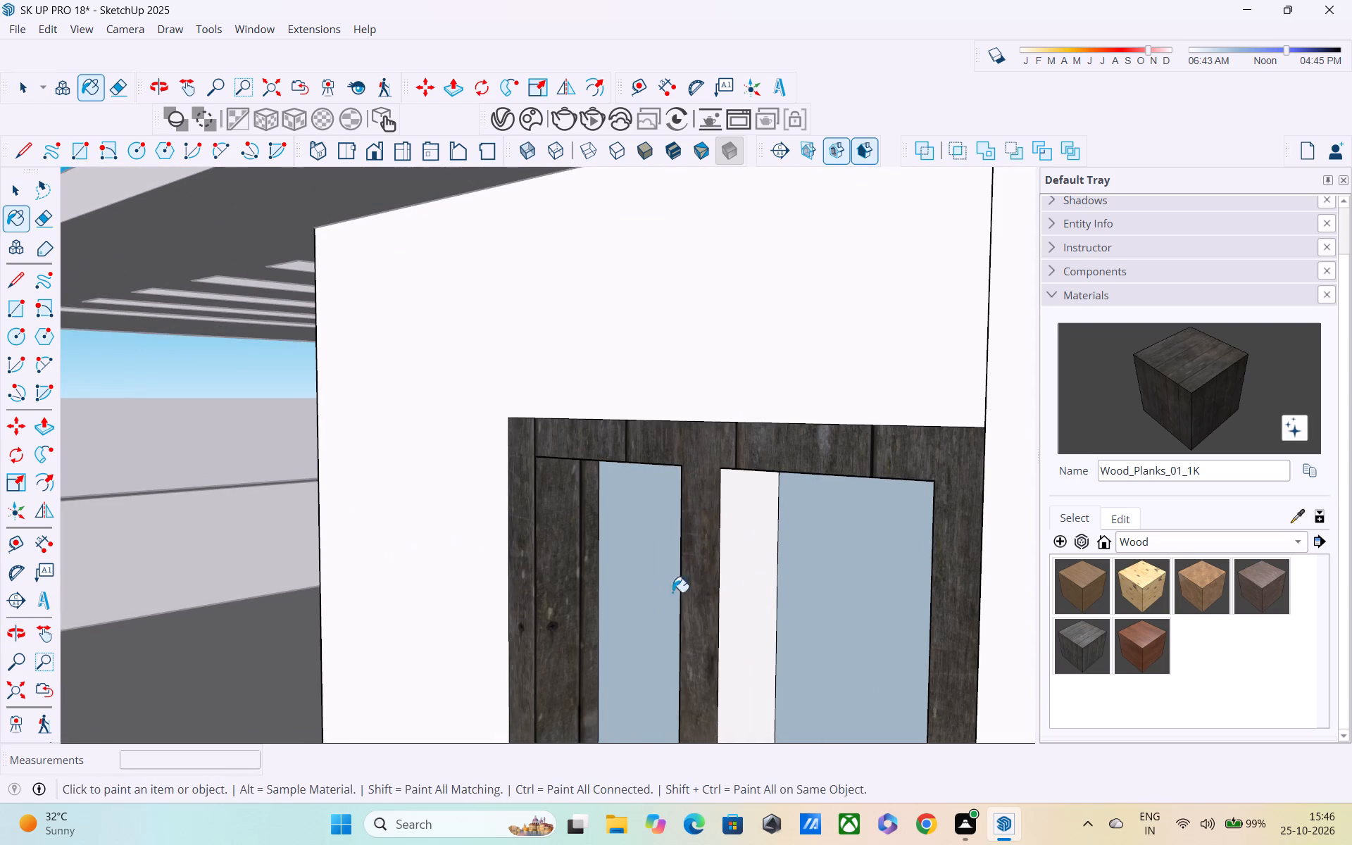
left_click(751, 594)
middle_click_drag(657, 656, 470, 361, "shift")
middle_click_drag(446, 537, 492, 637)
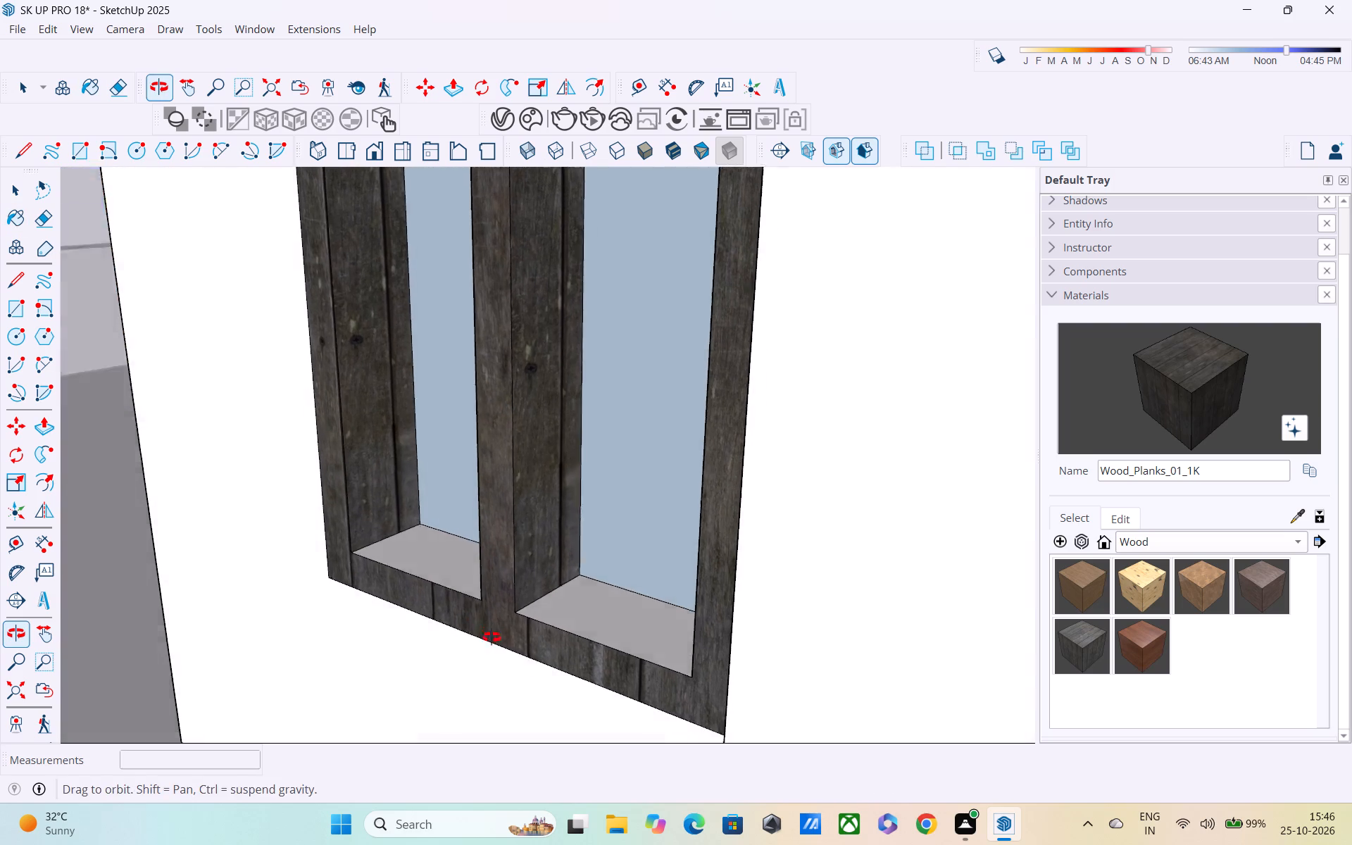
middle_click_drag(492, 637, 492, 628)
left_click(453, 569)
left_click(544, 606)
Paint the inner top faces of both openings in the top-floor window with Wood_Planks_01_1K.
middle_click_drag(544, 630, 553, 778, "shift")
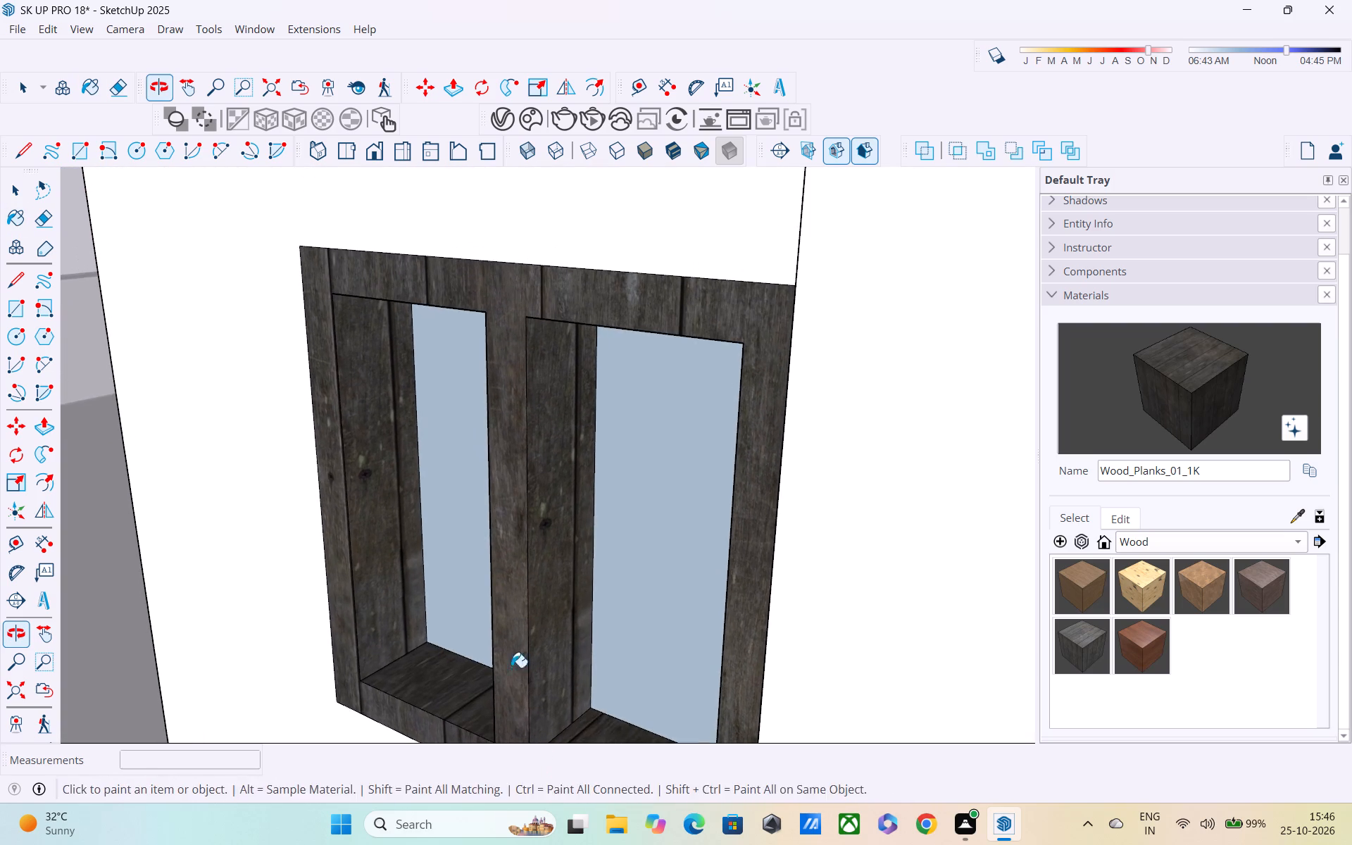
middle_click_drag(510, 622, 628, 486)
middle_click_drag(487, 289, 488, 227)
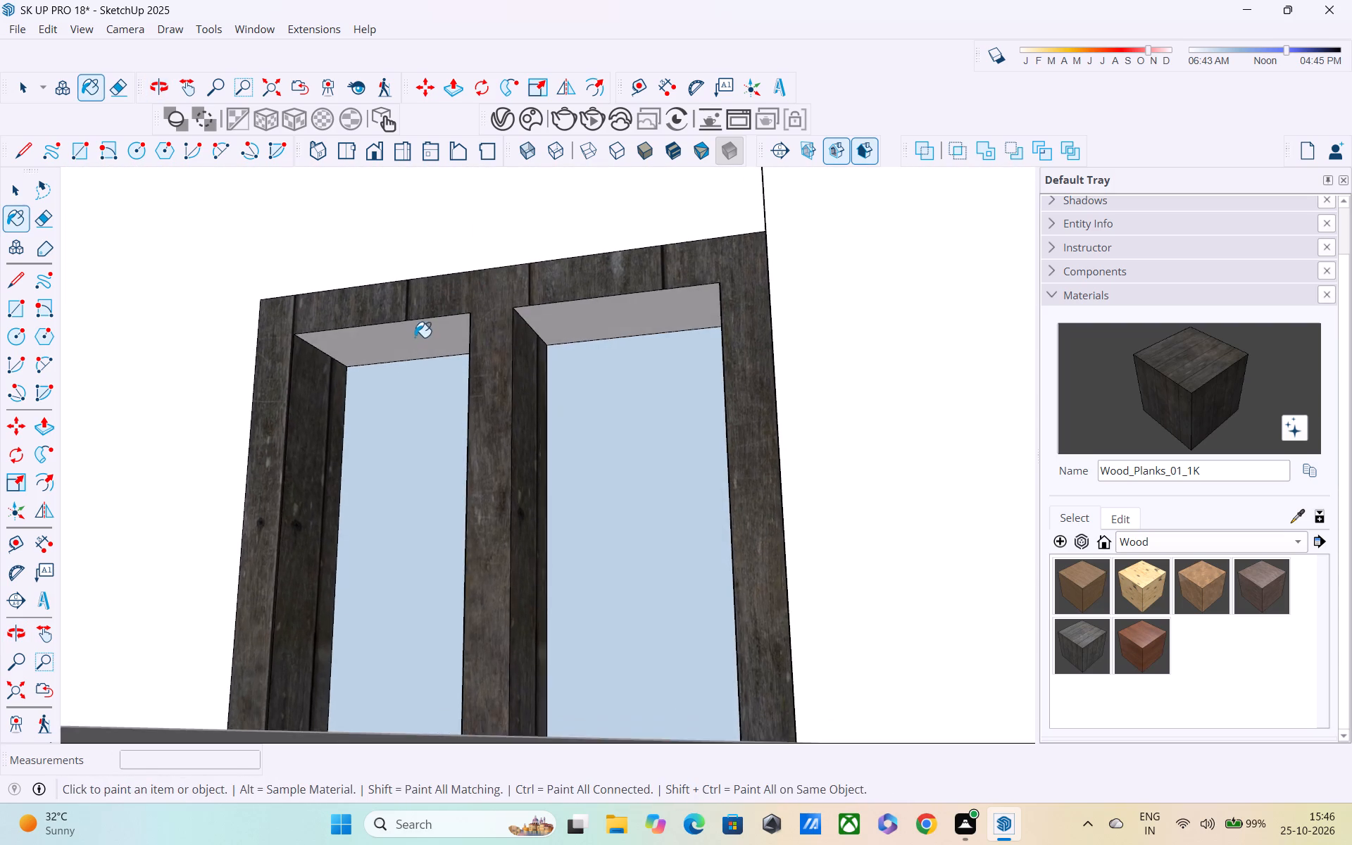
scroll(414, 337, "up", 4)
left_click(410, 330)
left_click(741, 303)
scroll(668, 345, "down", 5)
middle_click_drag(699, 437, 848, 511)
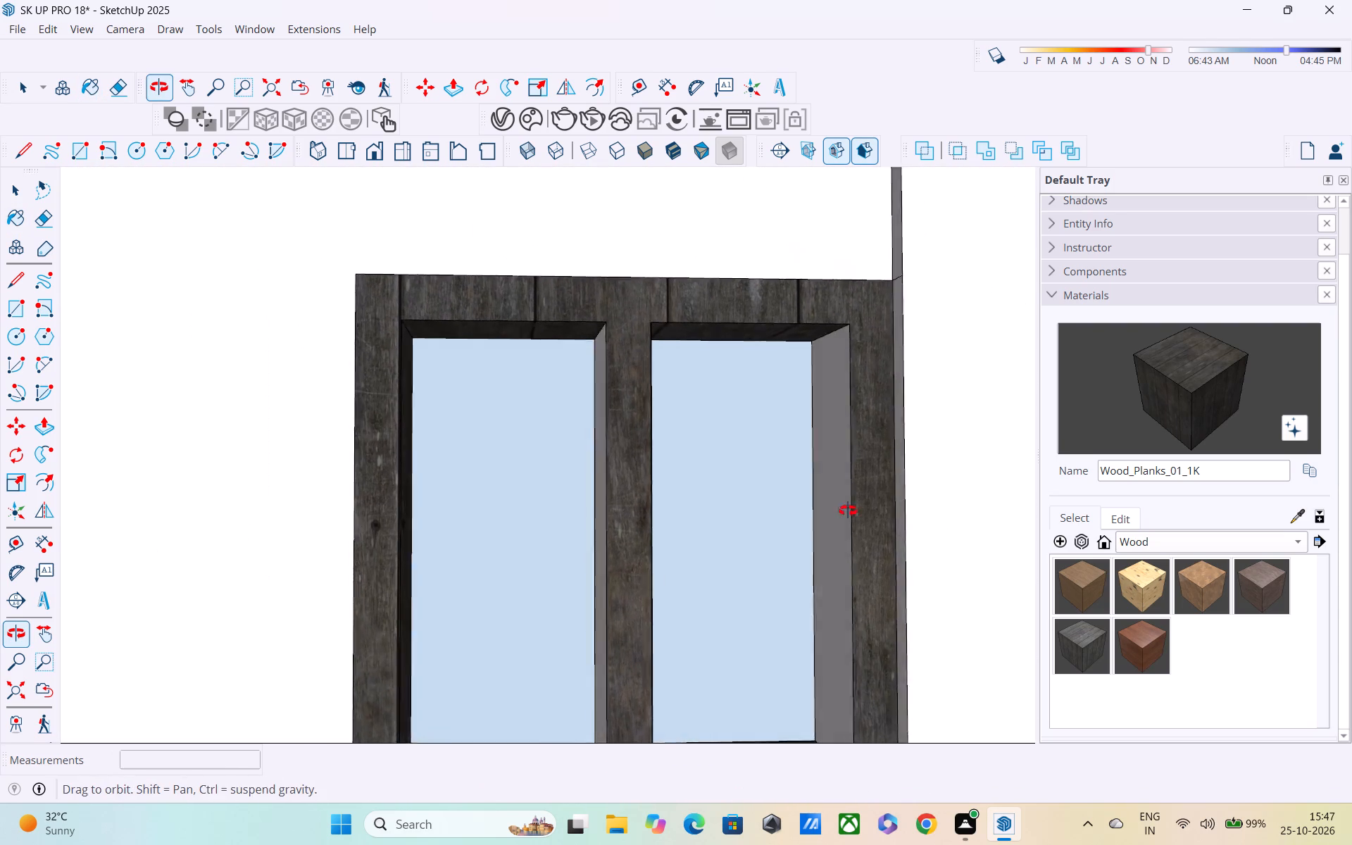
Paint the inner right side faces of both openings in the top-floor window with Wood_Planks_01_1K and close the group.
middle_click_drag(848, 511, 918, 496)
left_click(856, 442)
left_click(627, 518)
middle_click_drag(594, 577, 474, 611)
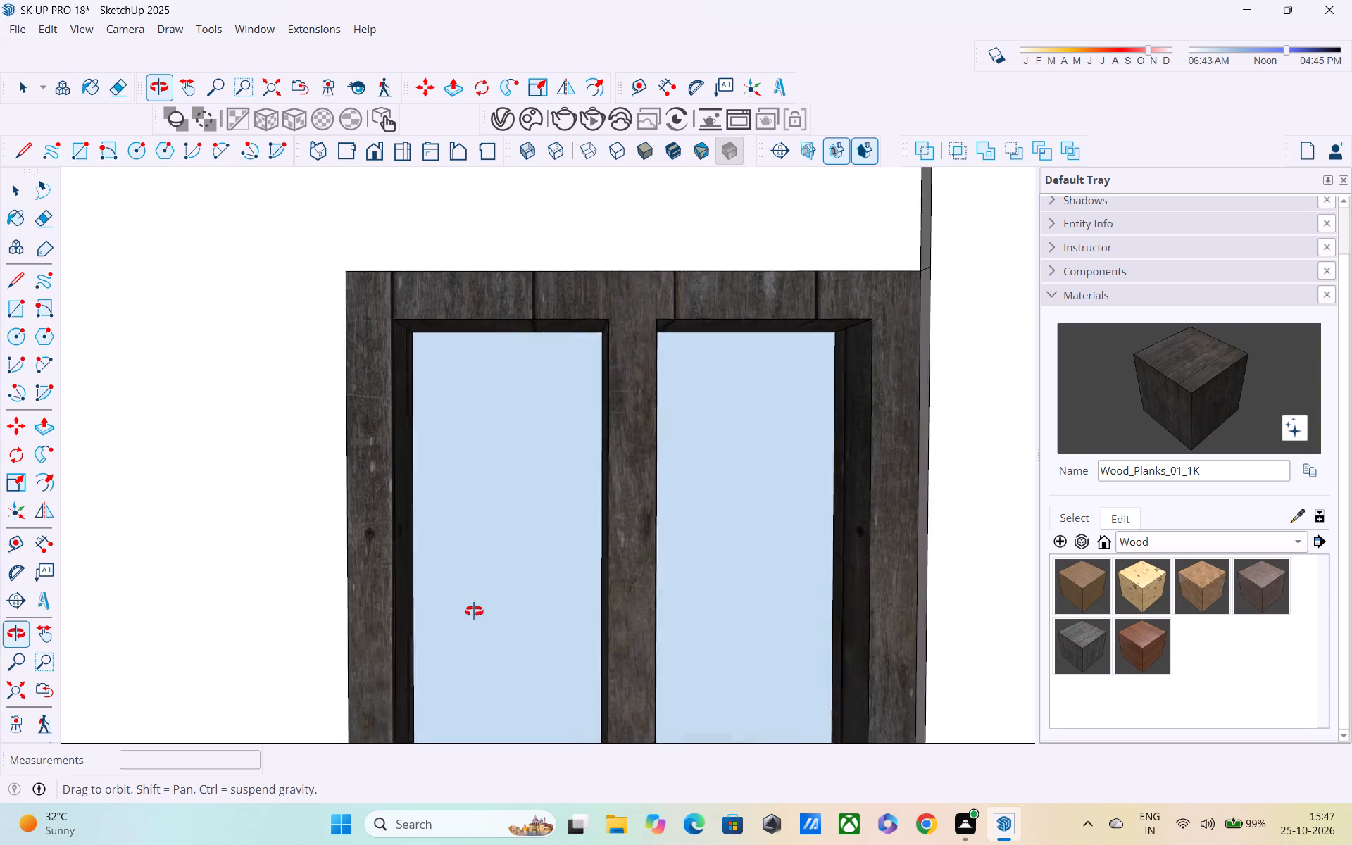
middle_click_drag(474, 611, 284, 585)
scroll(261, 563, "down", 7)
scroll(627, 565, "down", 4)
key("space")
scroll(375, 664, "down", 5)
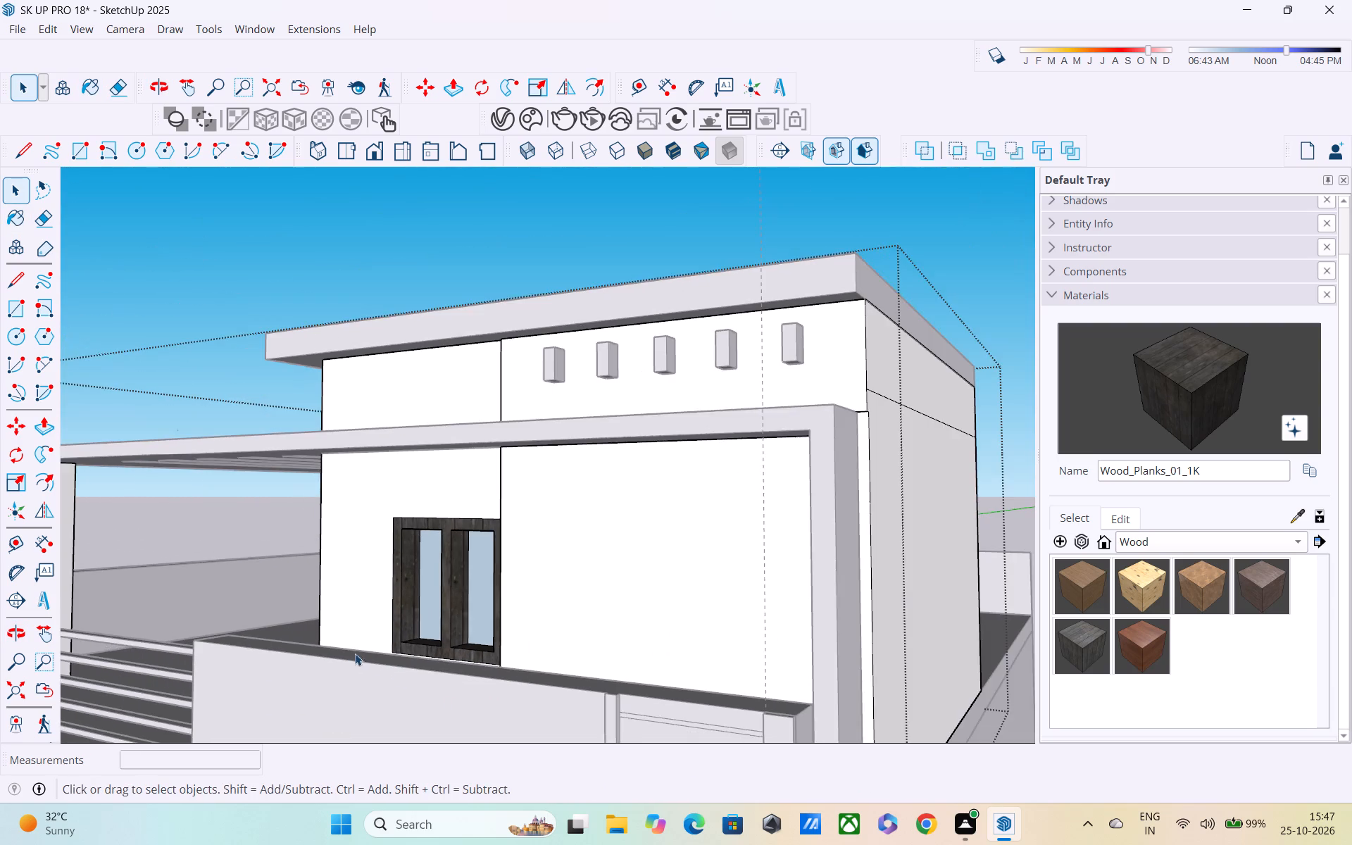
scroll(341, 649, "down", 1)
middle_click_drag(343, 659, 572, 737)
scroll(525, 570, "down", 7)
middle_click_drag(501, 610, 462, 564)
key("space")
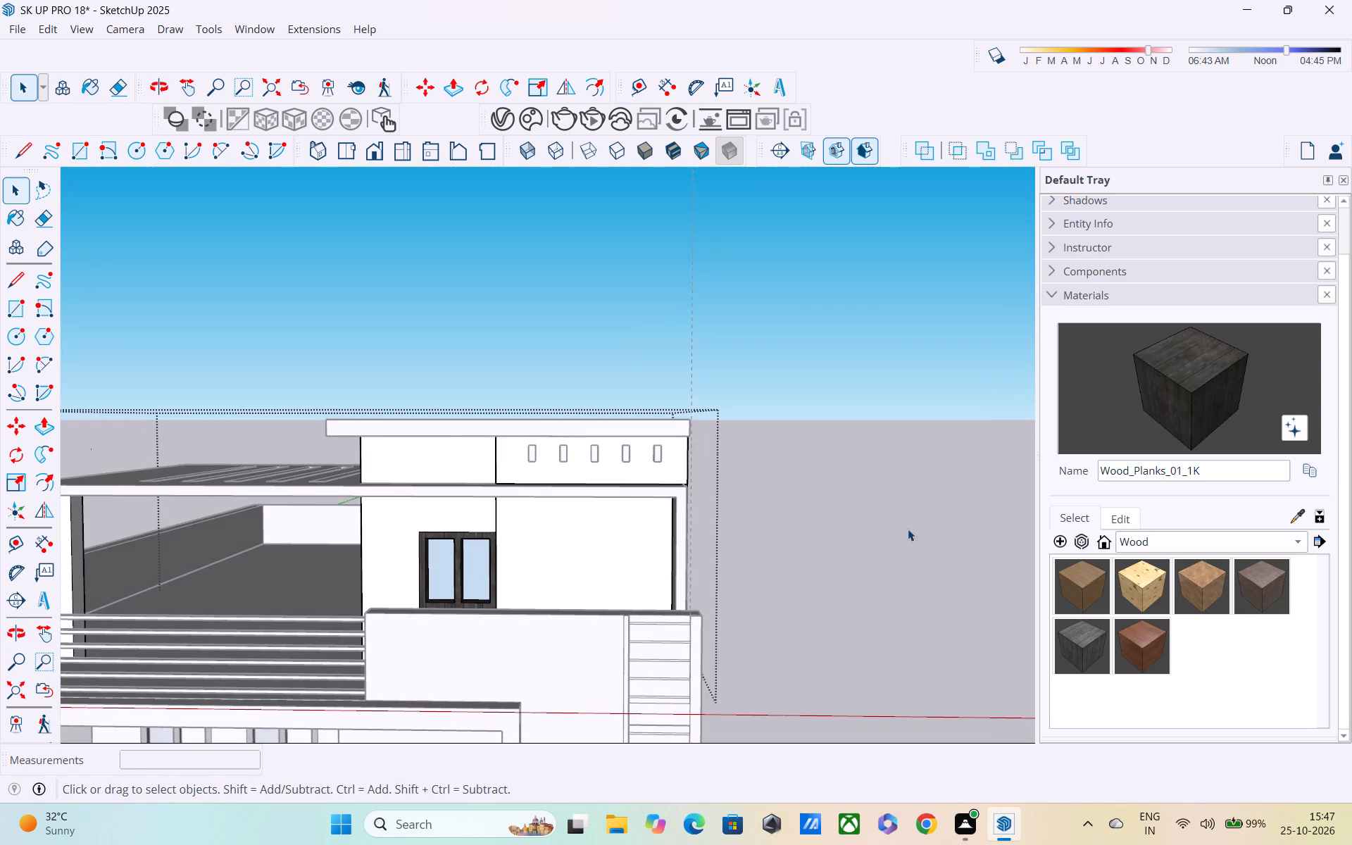
left_click(908, 515)
Switch the material library to the Glass collection, dismissing the chat notification that covers it.
scroll(503, 707, "down", 4)
middle_click_drag(471, 684, 451, 648)
scroll(349, 641, "down", 5)
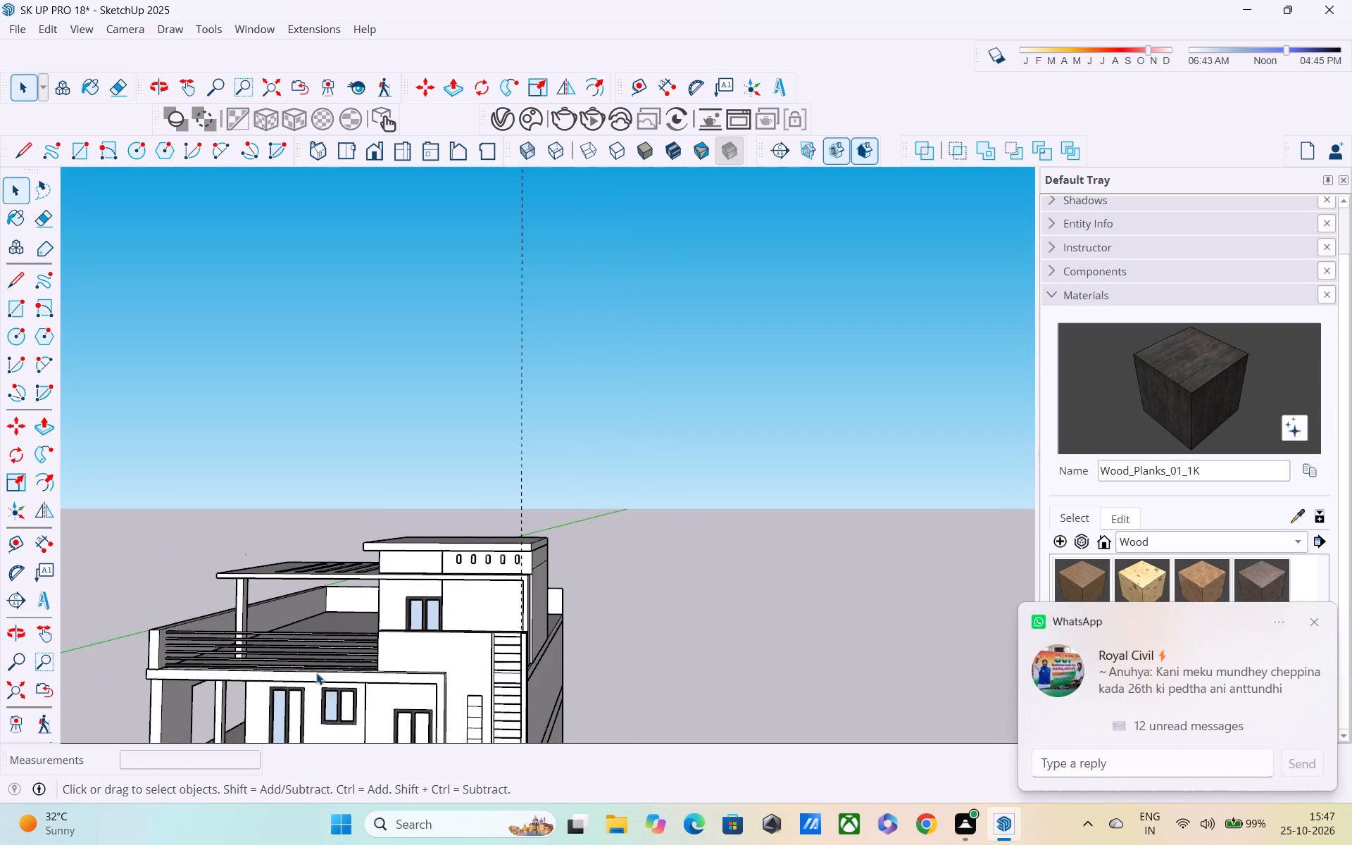
middle_click_drag(315, 673, 502, 701)
scroll(503, 688, "down", 1)
middle_click_drag(495, 685, 415, 499, "shift")
scroll(407, 484, "up", 1)
scroll(407, 484, "down", 5)
middle_click_drag(389, 582, 226, 570)
scroll(318, 539, "up", 12)
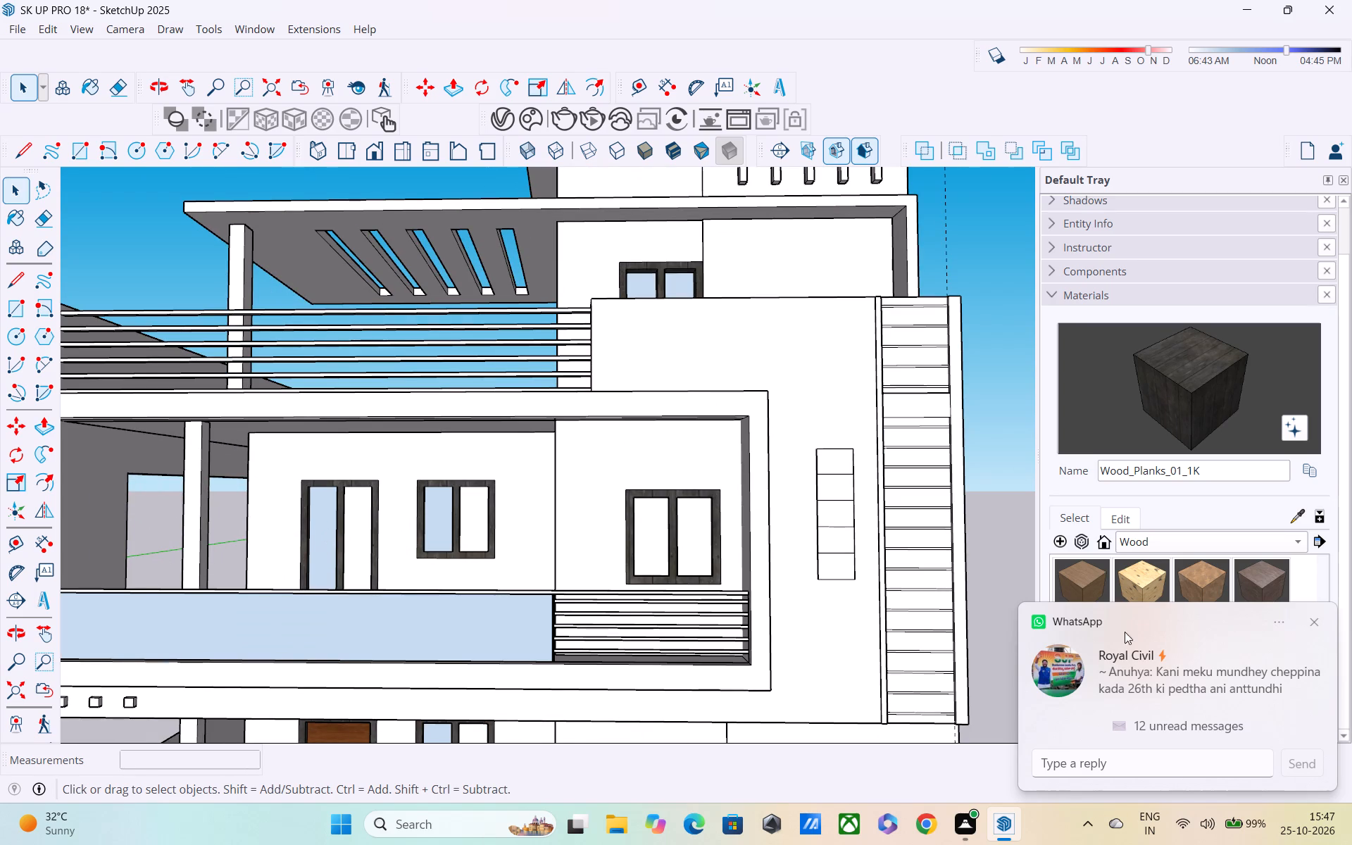
left_click(1313, 624)
left_click(1231, 555)
left_click(1228, 553)
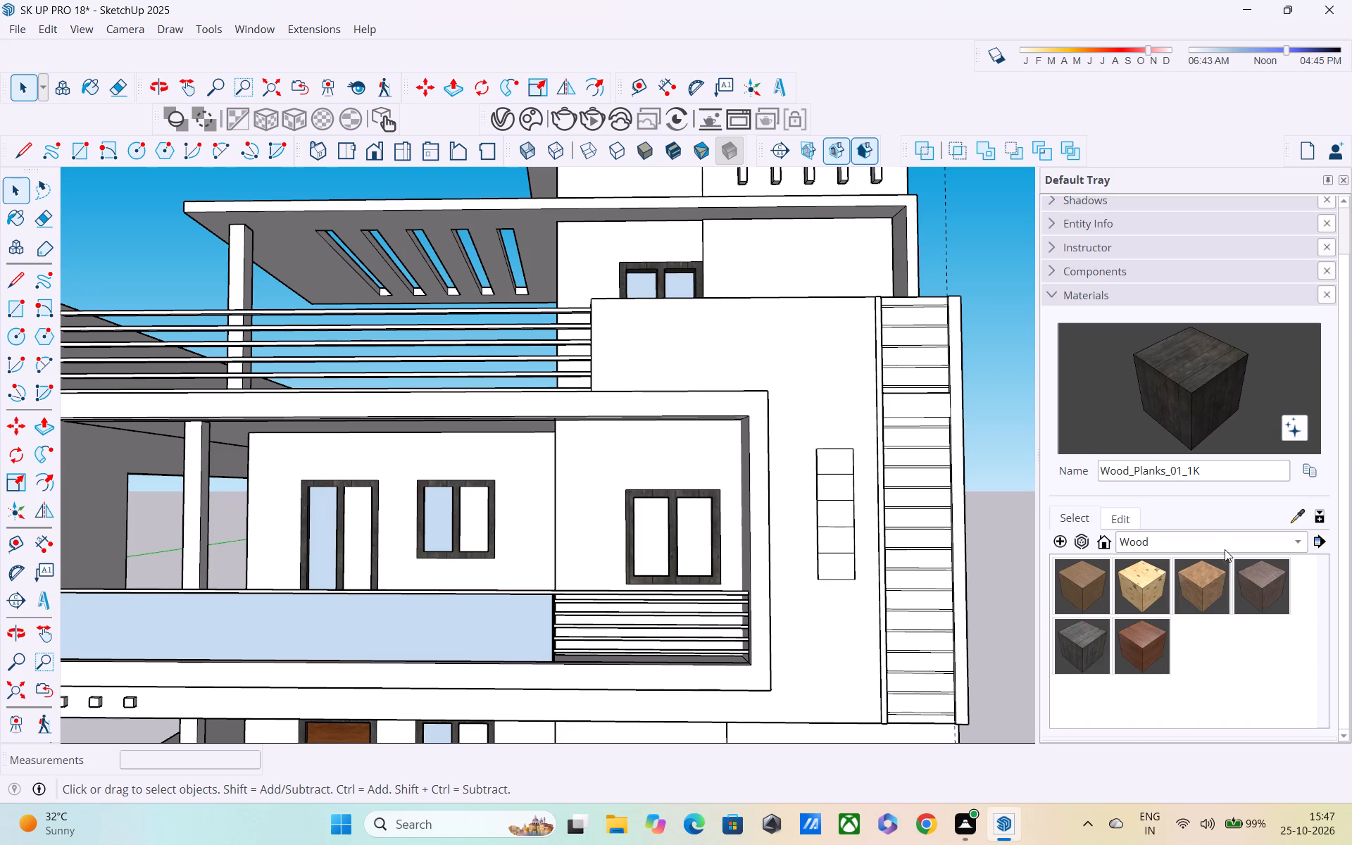
left_click(1220, 542)
left_click(1154, 392)
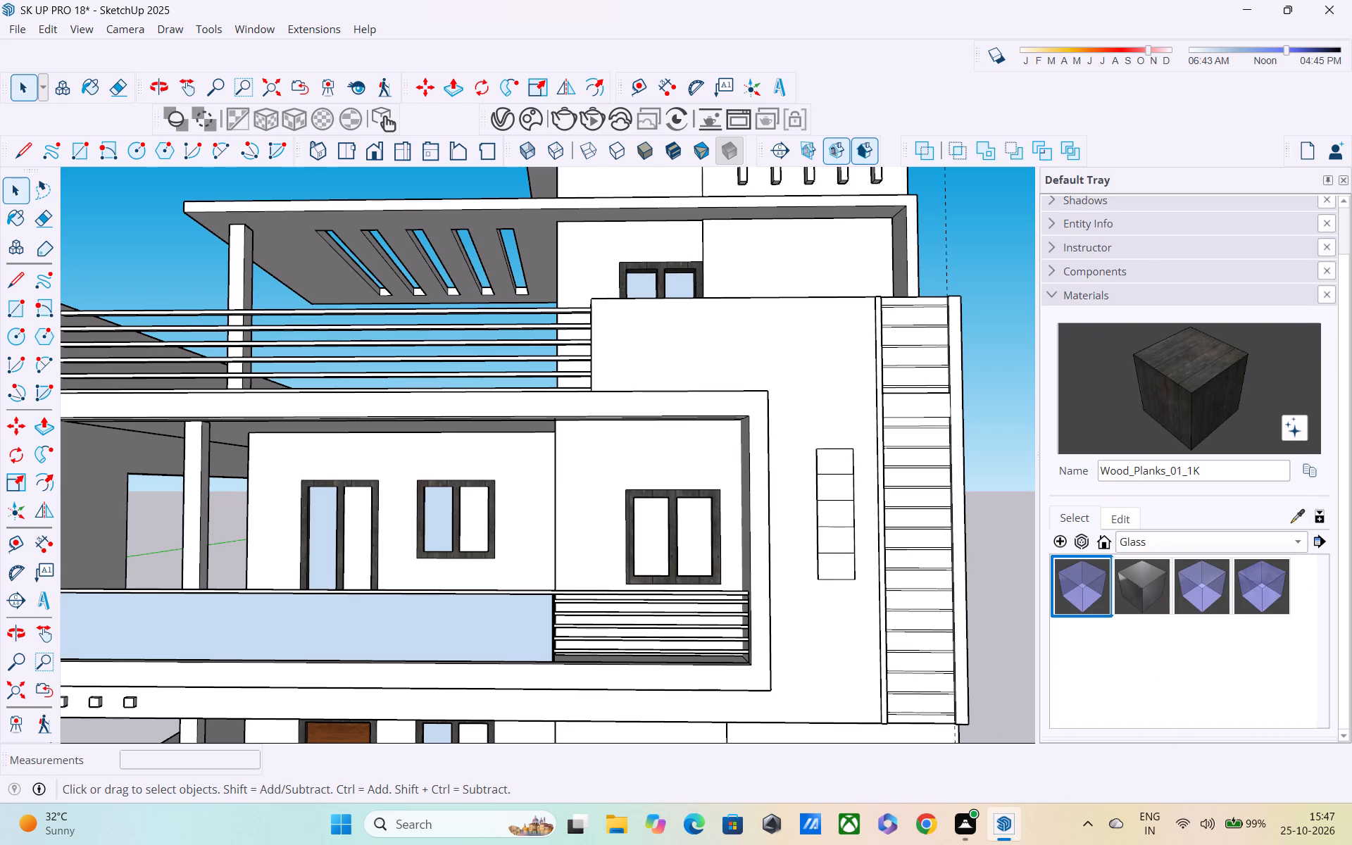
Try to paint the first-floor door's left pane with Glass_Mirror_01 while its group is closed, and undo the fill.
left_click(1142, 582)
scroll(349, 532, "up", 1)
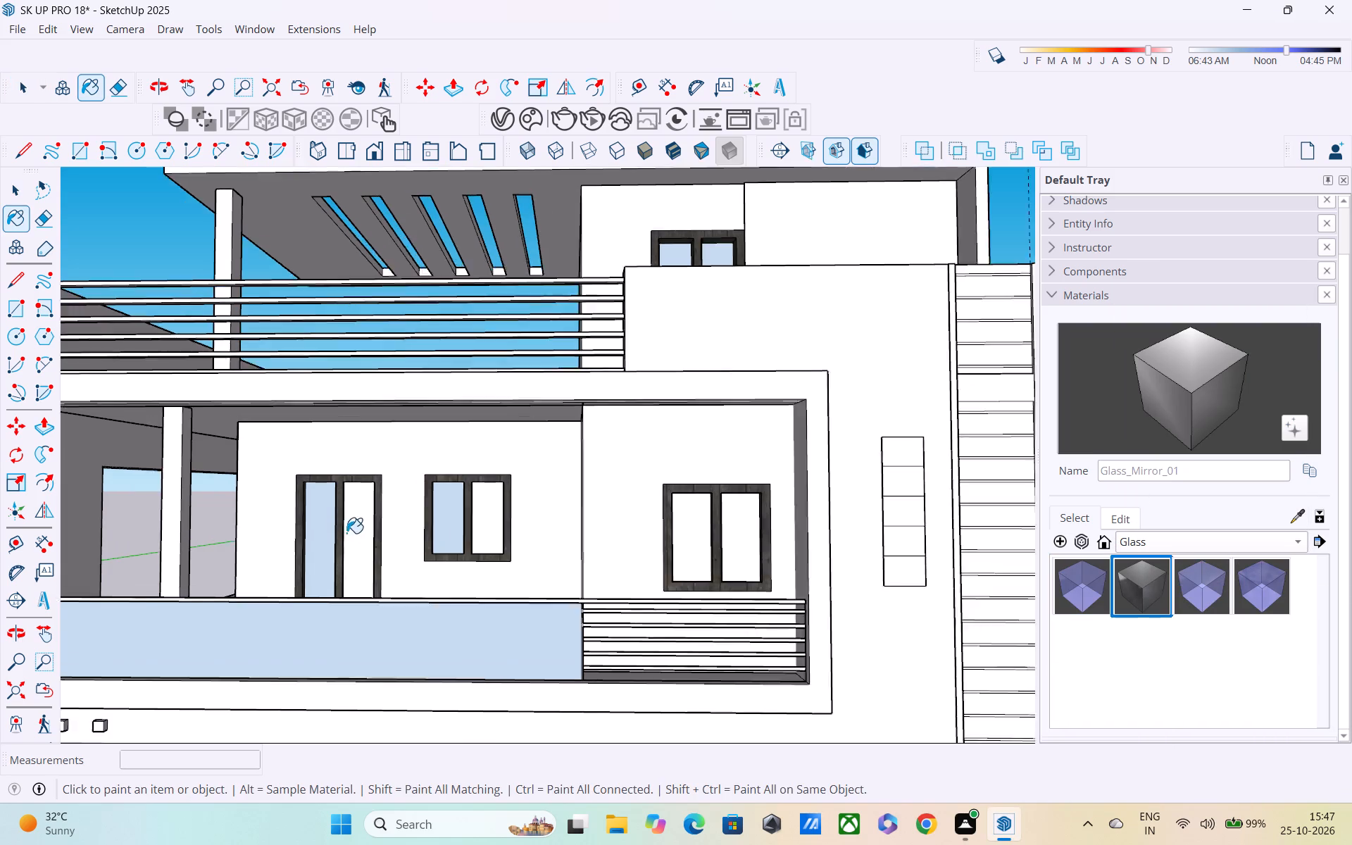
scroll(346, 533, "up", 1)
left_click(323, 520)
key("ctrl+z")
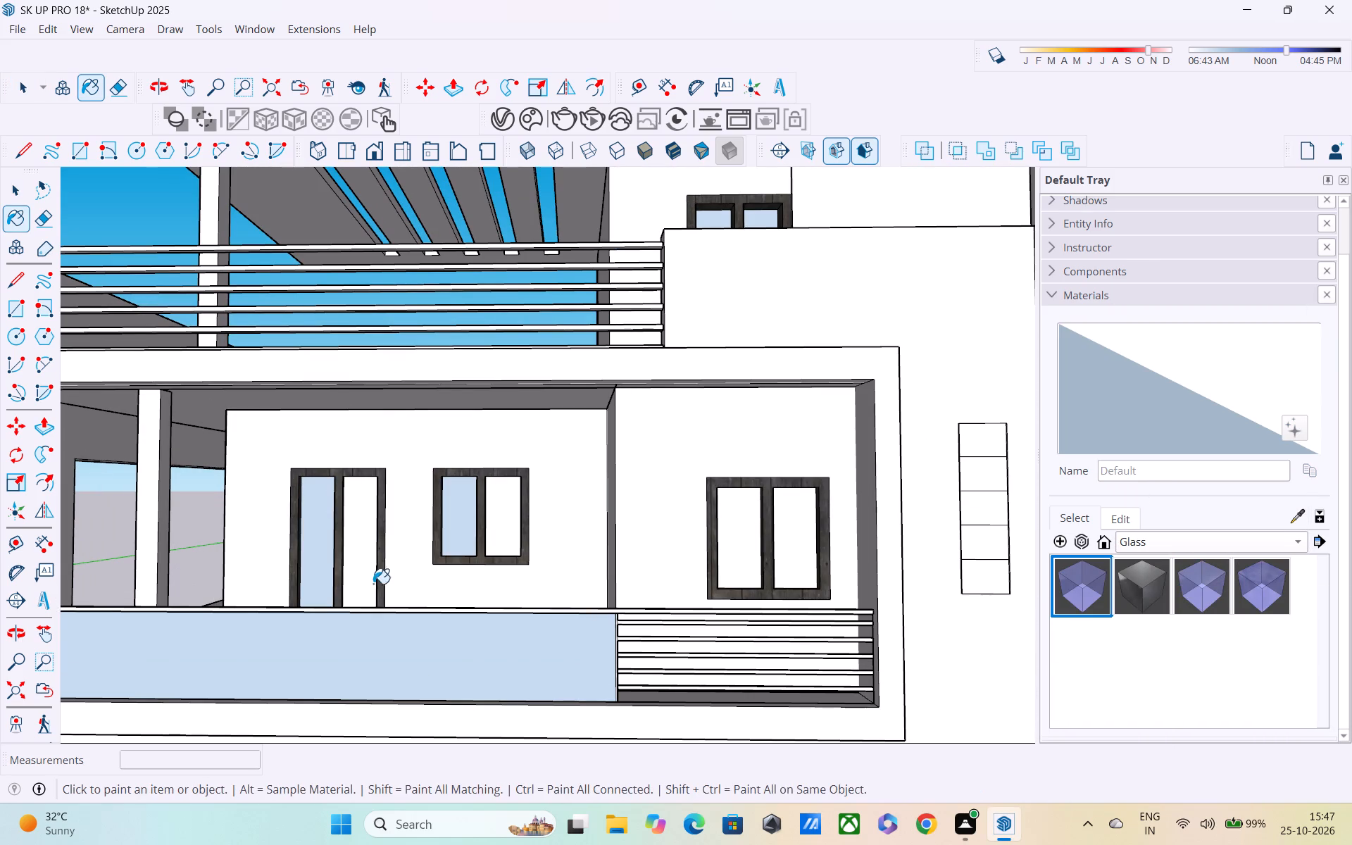
Open the first-floor group and paint both panes of the two-panel door with Glass_Mirror_01.
key("space")
double_click(495, 587)
middle_click_drag(533, 639, 638, 782)
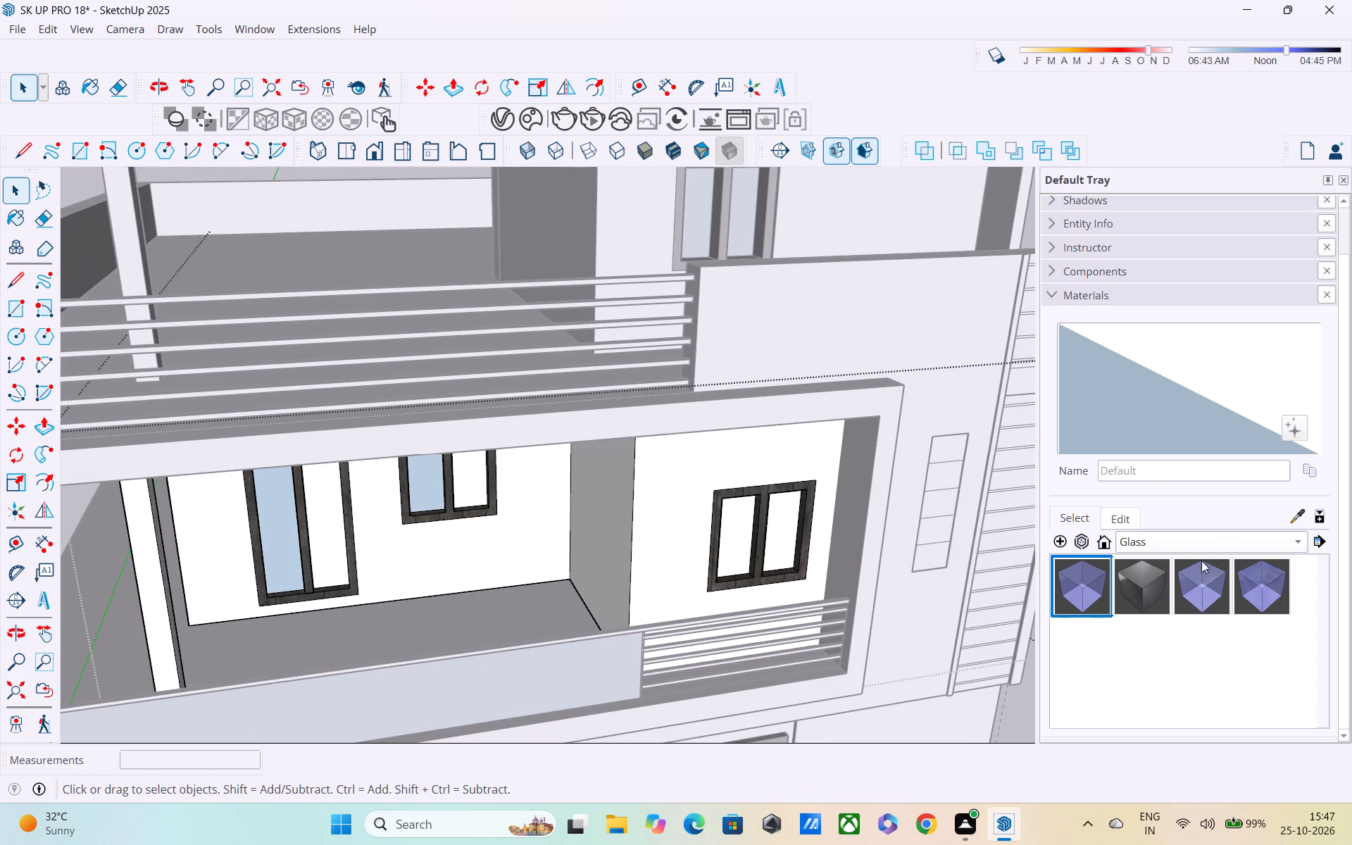
left_click(1153, 570)
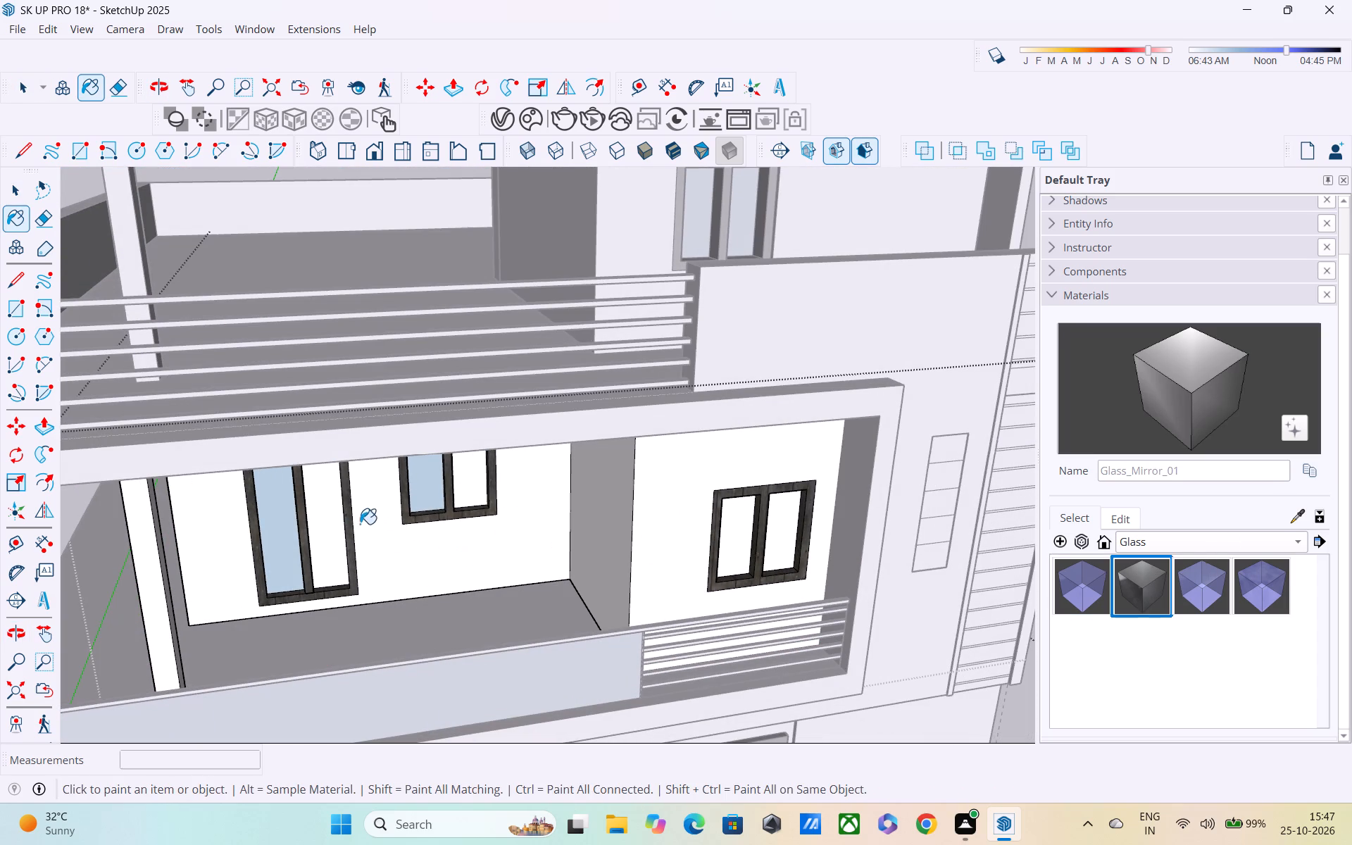
left_click(286, 531)
left_click(328, 532)
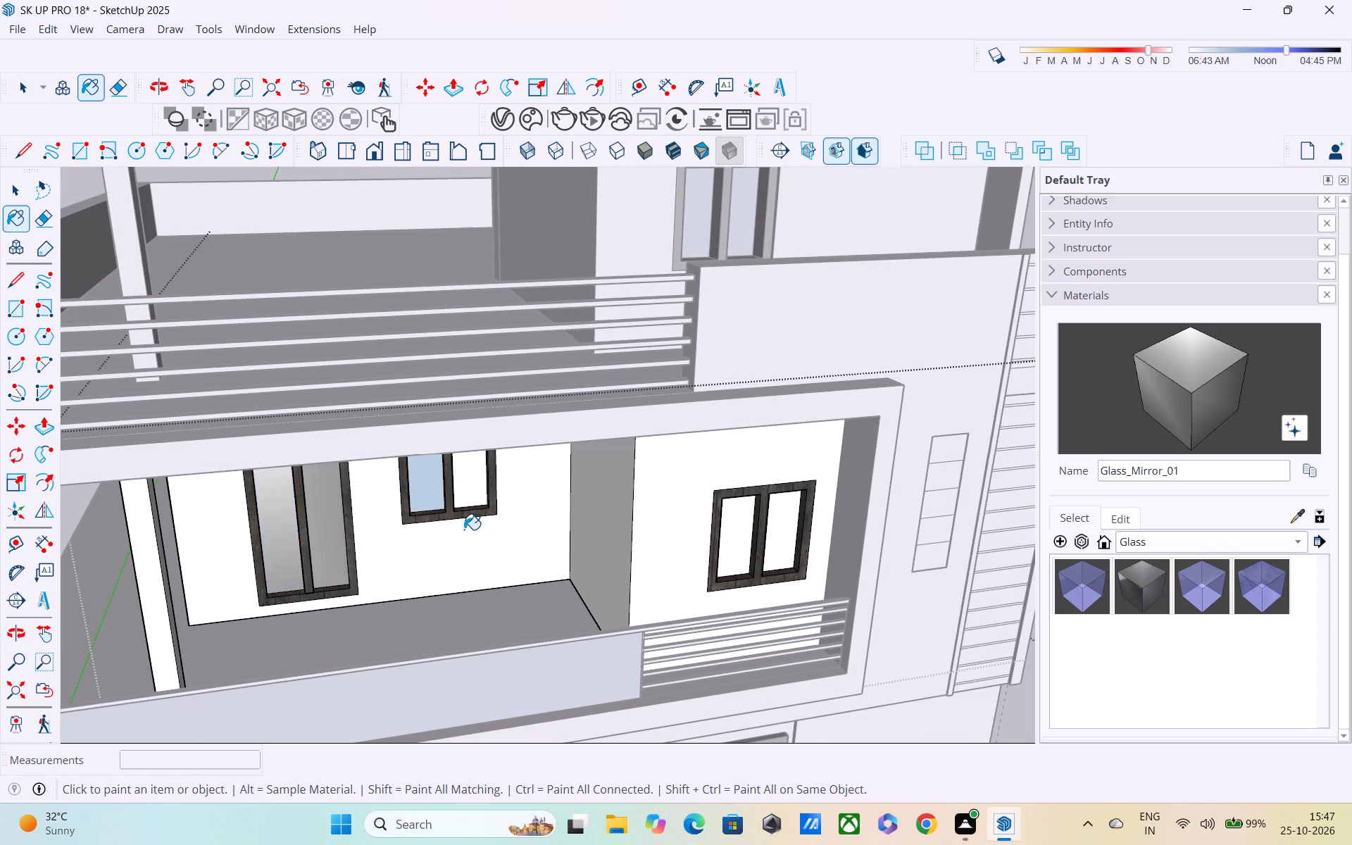
Paint both panes of the small and the large first-floor windows with Glass_Mirror_01.
middle_click_drag(464, 534, 496, 721, "shift")
middle_click_drag(487, 682, 426, 481)
middle_click_drag(488, 663, 446, 485, "shift")
middle_click_drag(452, 546, 452, 606)
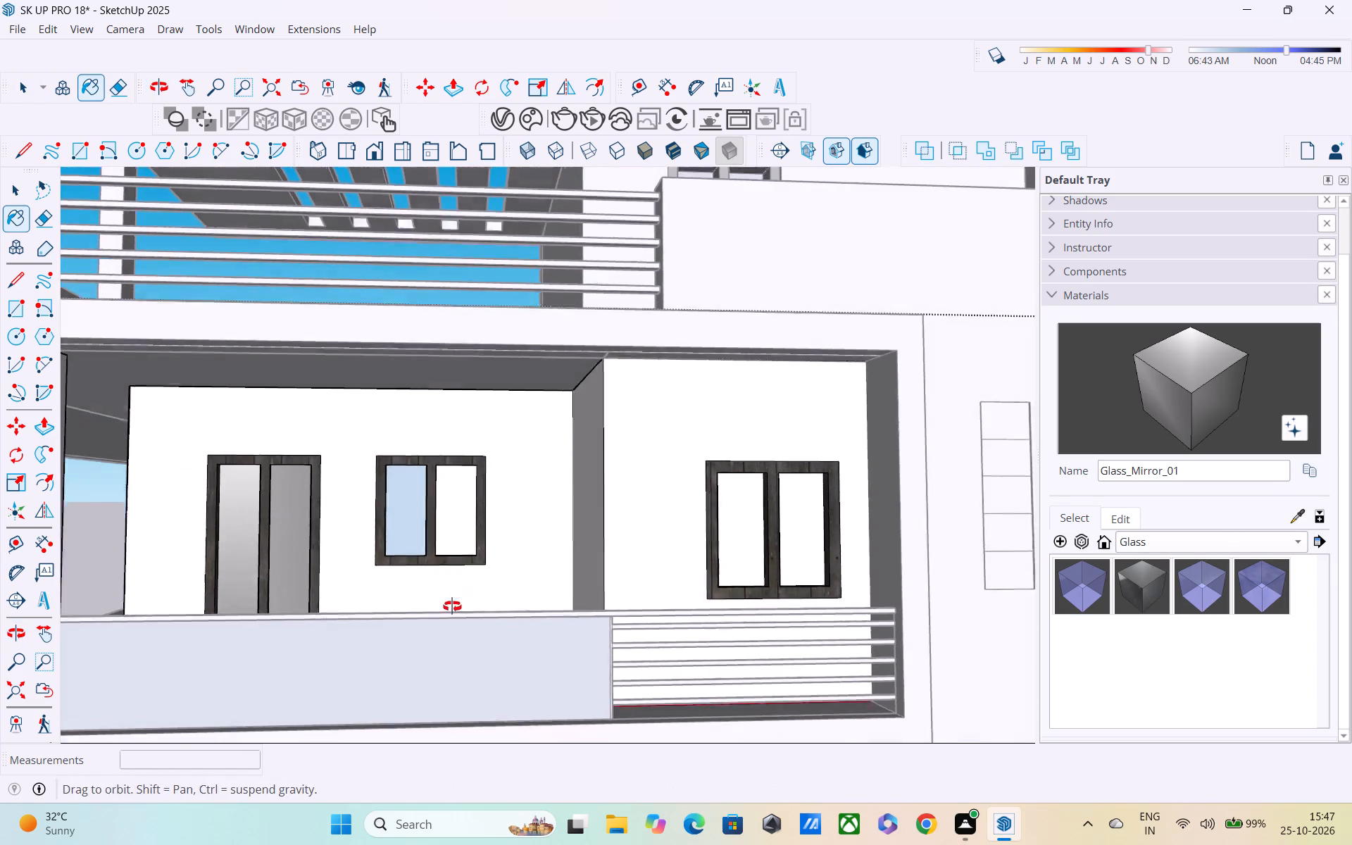
middle_click_drag(452, 606, 452, 607)
scroll(458, 568, "up", 4)
left_click(376, 469)
left_click(472, 472)
scroll(483, 518, "up", 1, "shift")
middle_click_drag(482, 519, 286, 429, "shift")
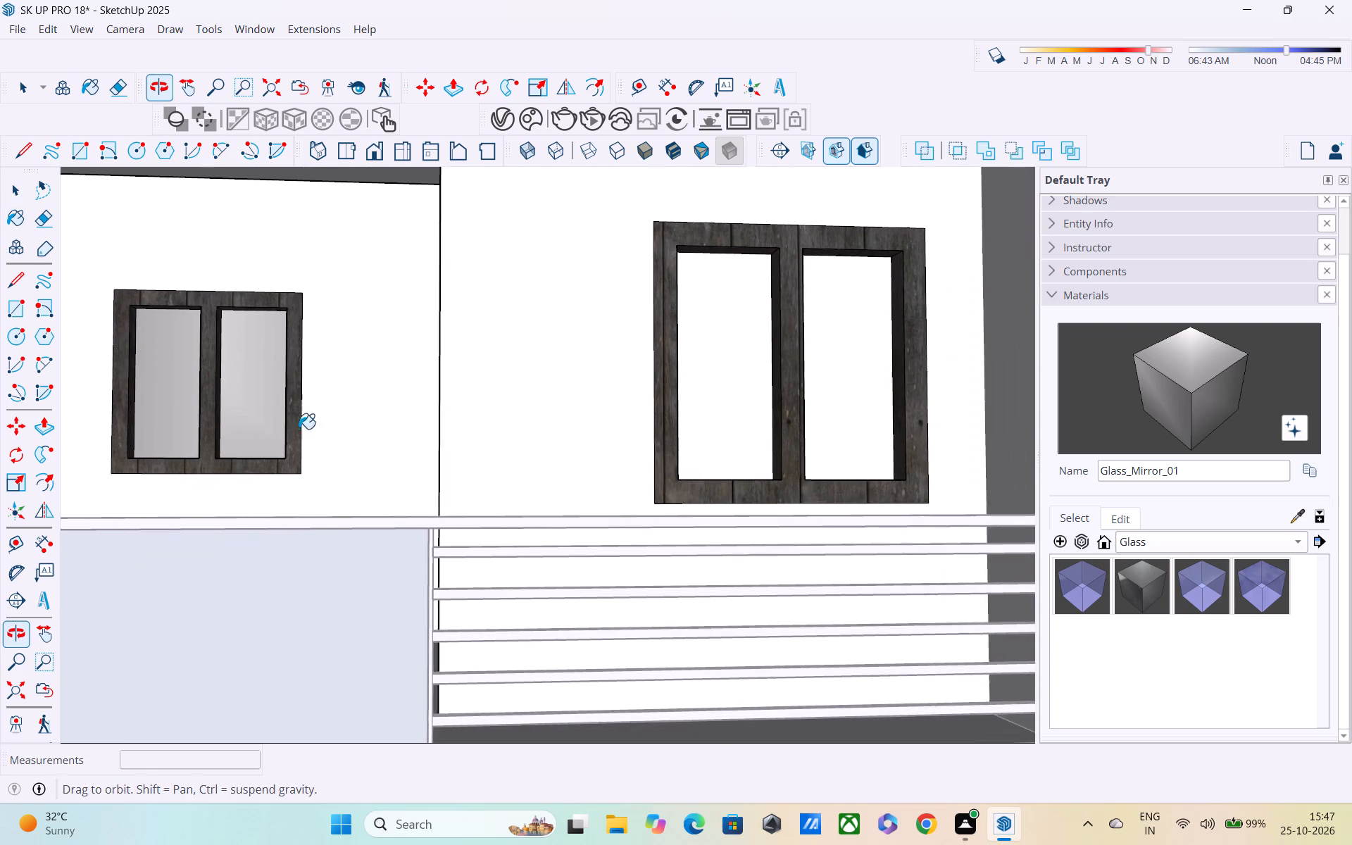
left_click(730, 361)
left_click(848, 380)
middle_click_drag(832, 439, 615, 167, "shift")
scroll(608, 192, "down", 5)
middle_click_drag(615, 551, 509, 276, "shift")
scroll(484, 341, "down", 2)
middle_click_drag(525, 422, 588, 564)
key("space")
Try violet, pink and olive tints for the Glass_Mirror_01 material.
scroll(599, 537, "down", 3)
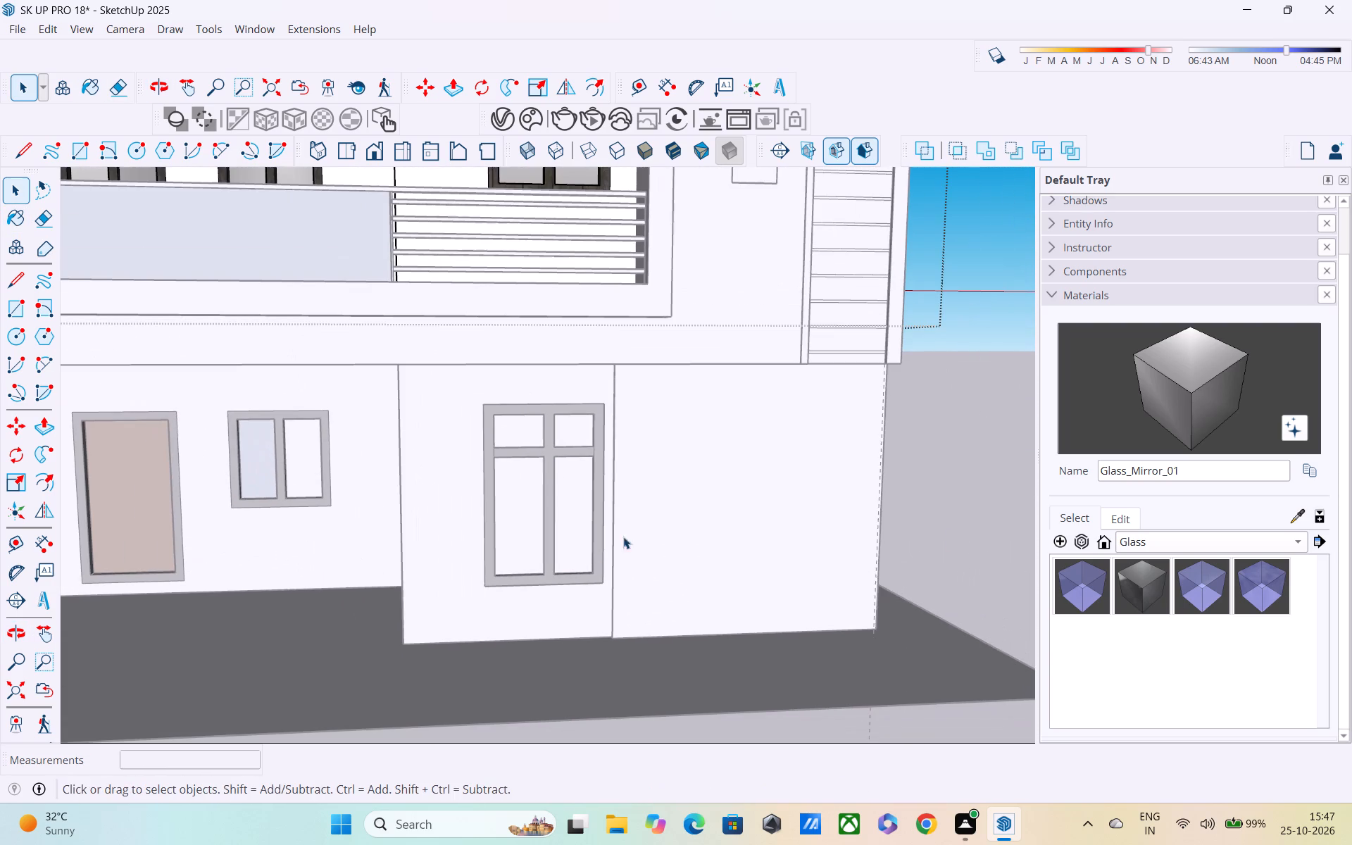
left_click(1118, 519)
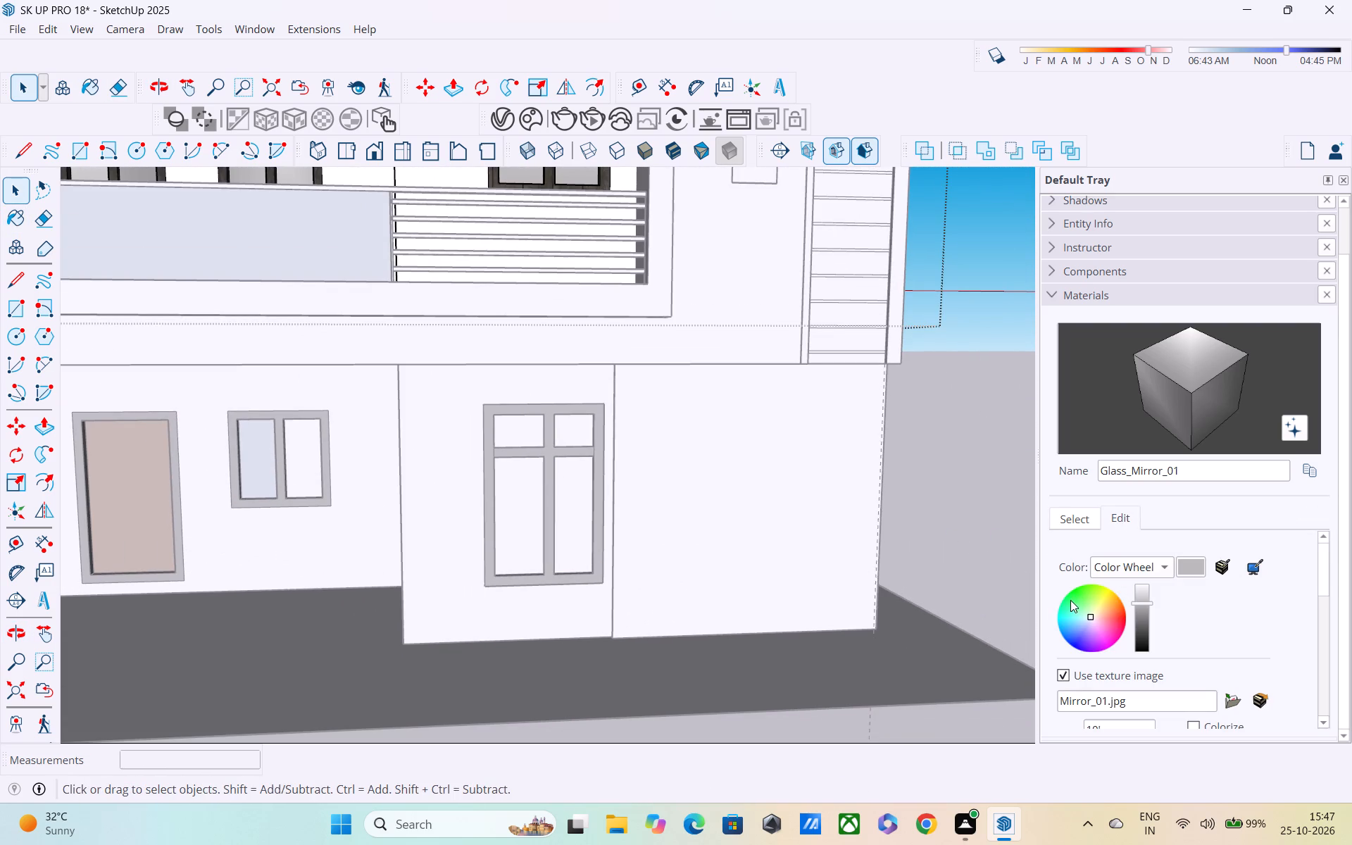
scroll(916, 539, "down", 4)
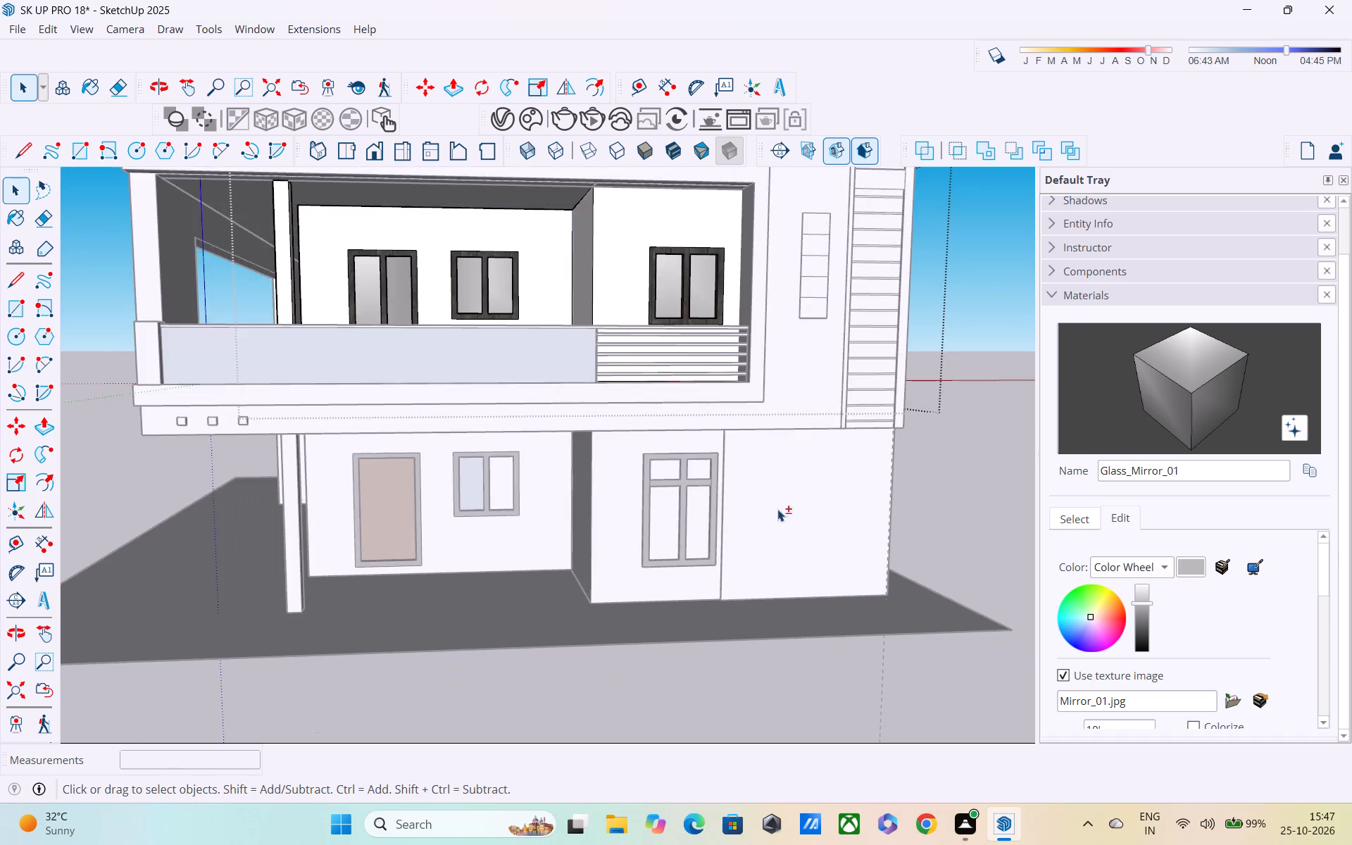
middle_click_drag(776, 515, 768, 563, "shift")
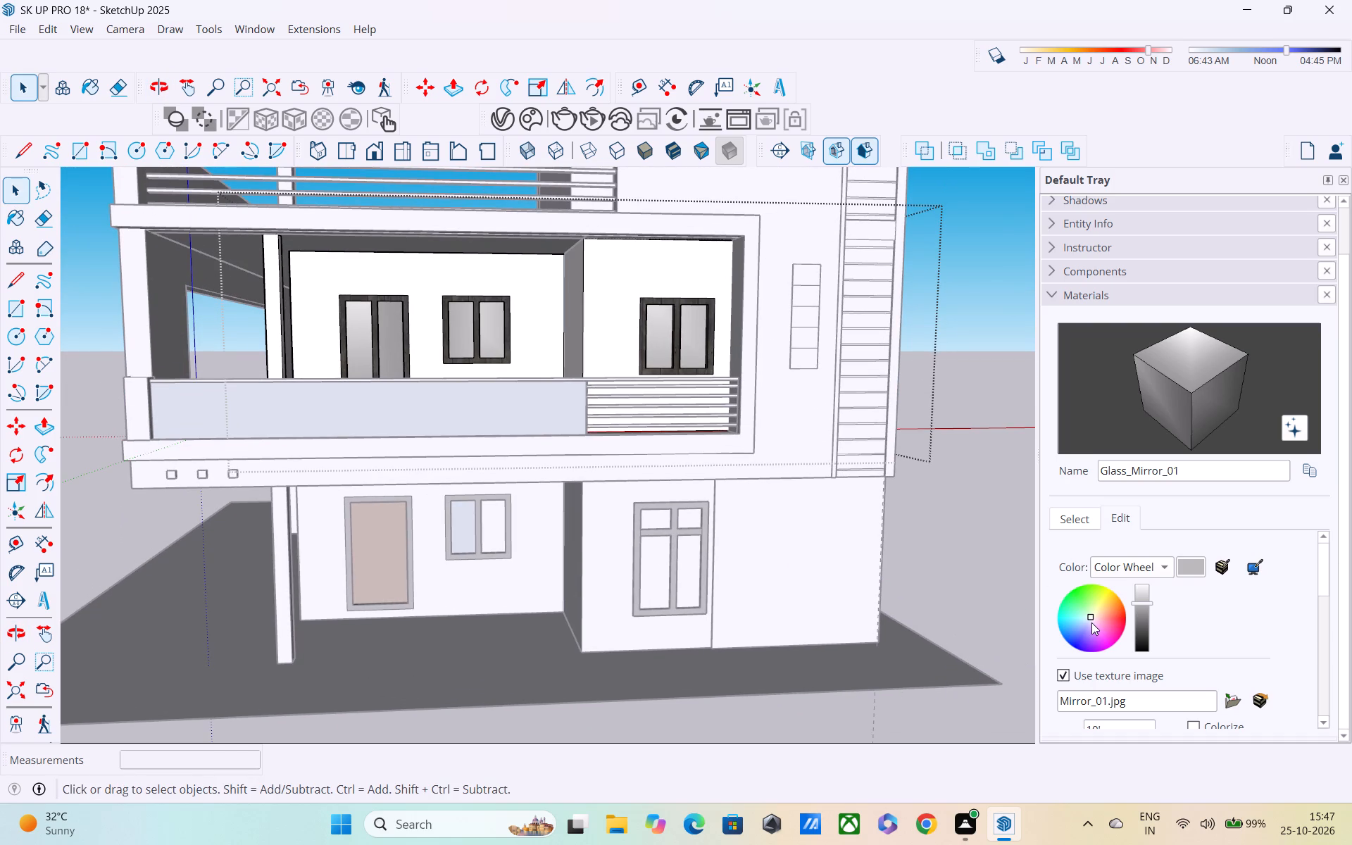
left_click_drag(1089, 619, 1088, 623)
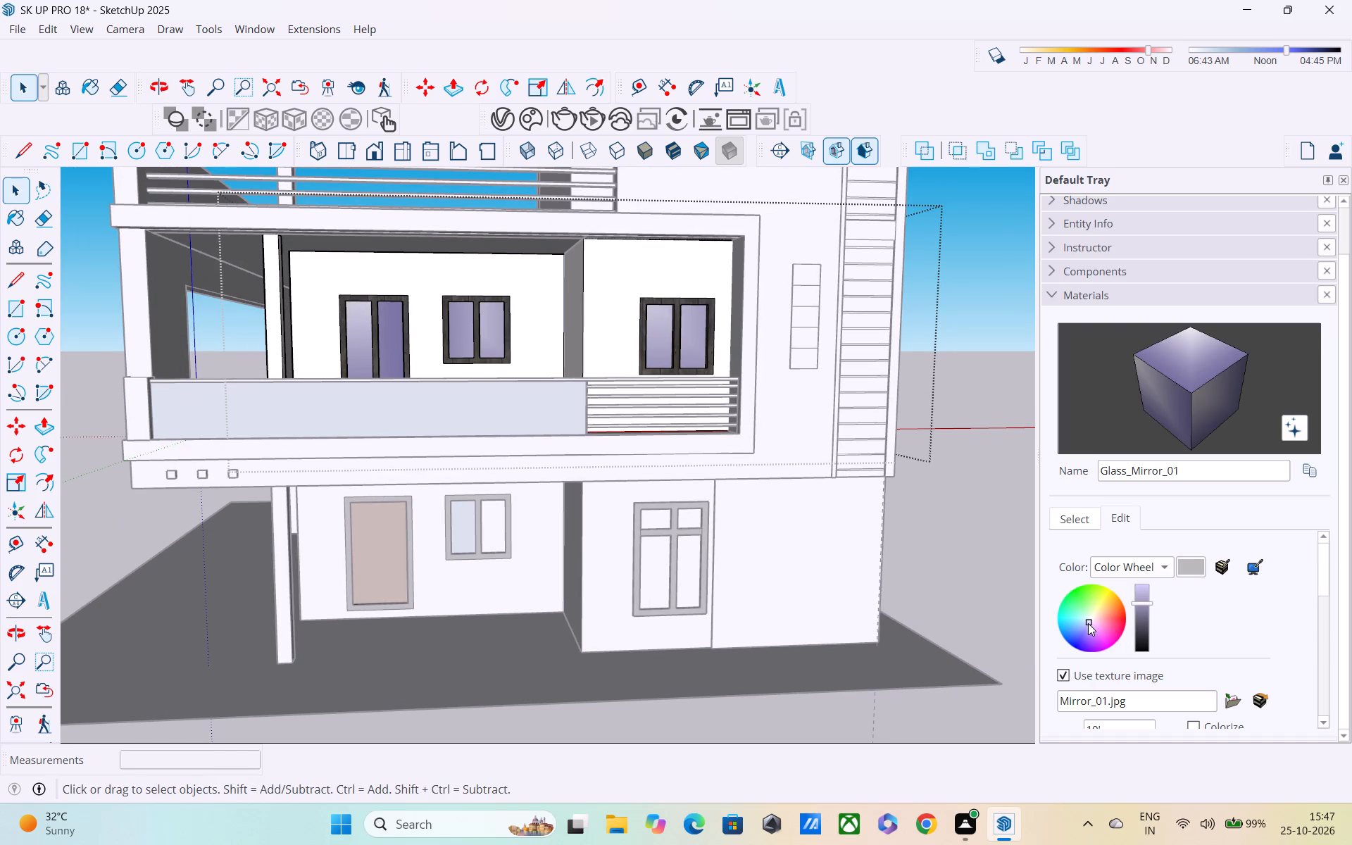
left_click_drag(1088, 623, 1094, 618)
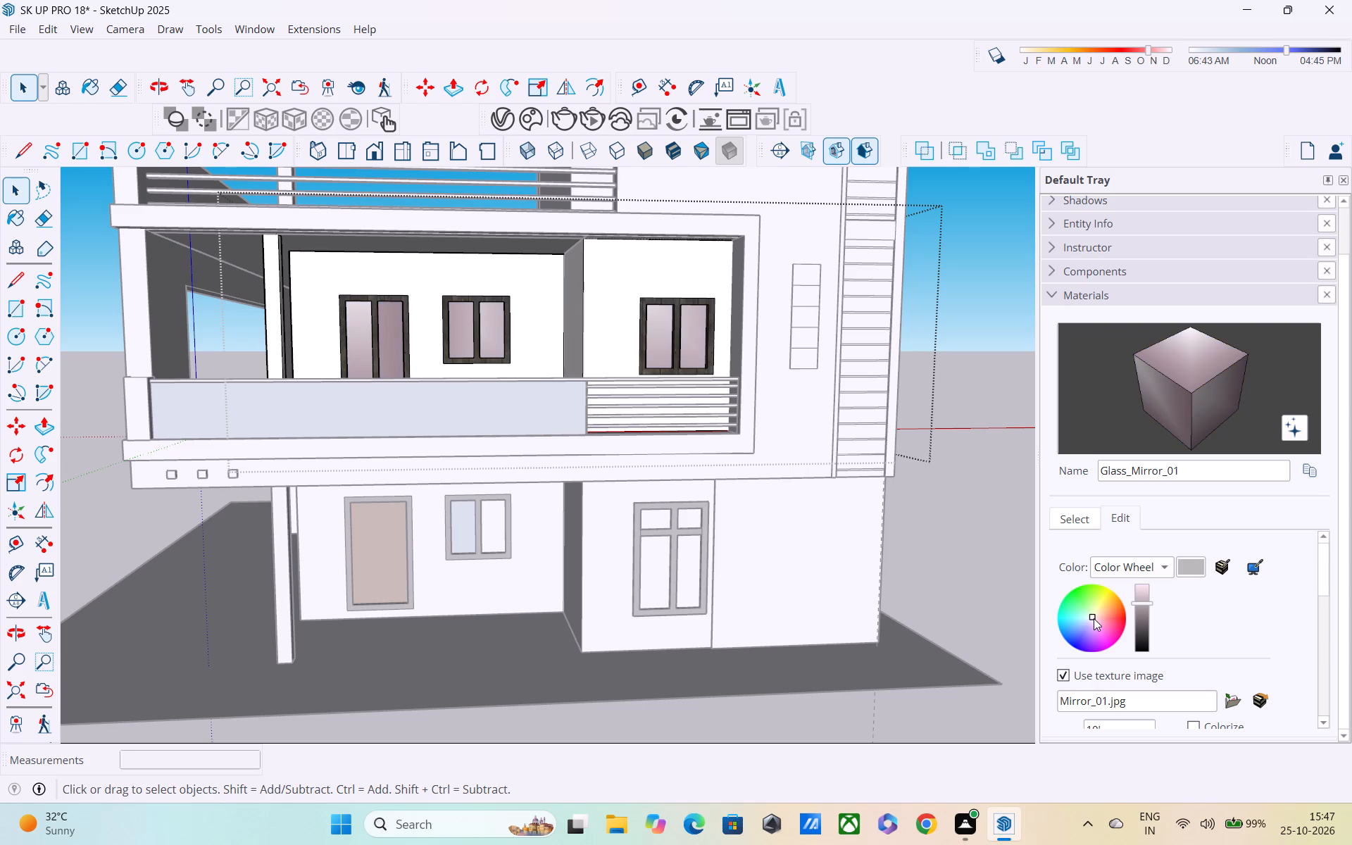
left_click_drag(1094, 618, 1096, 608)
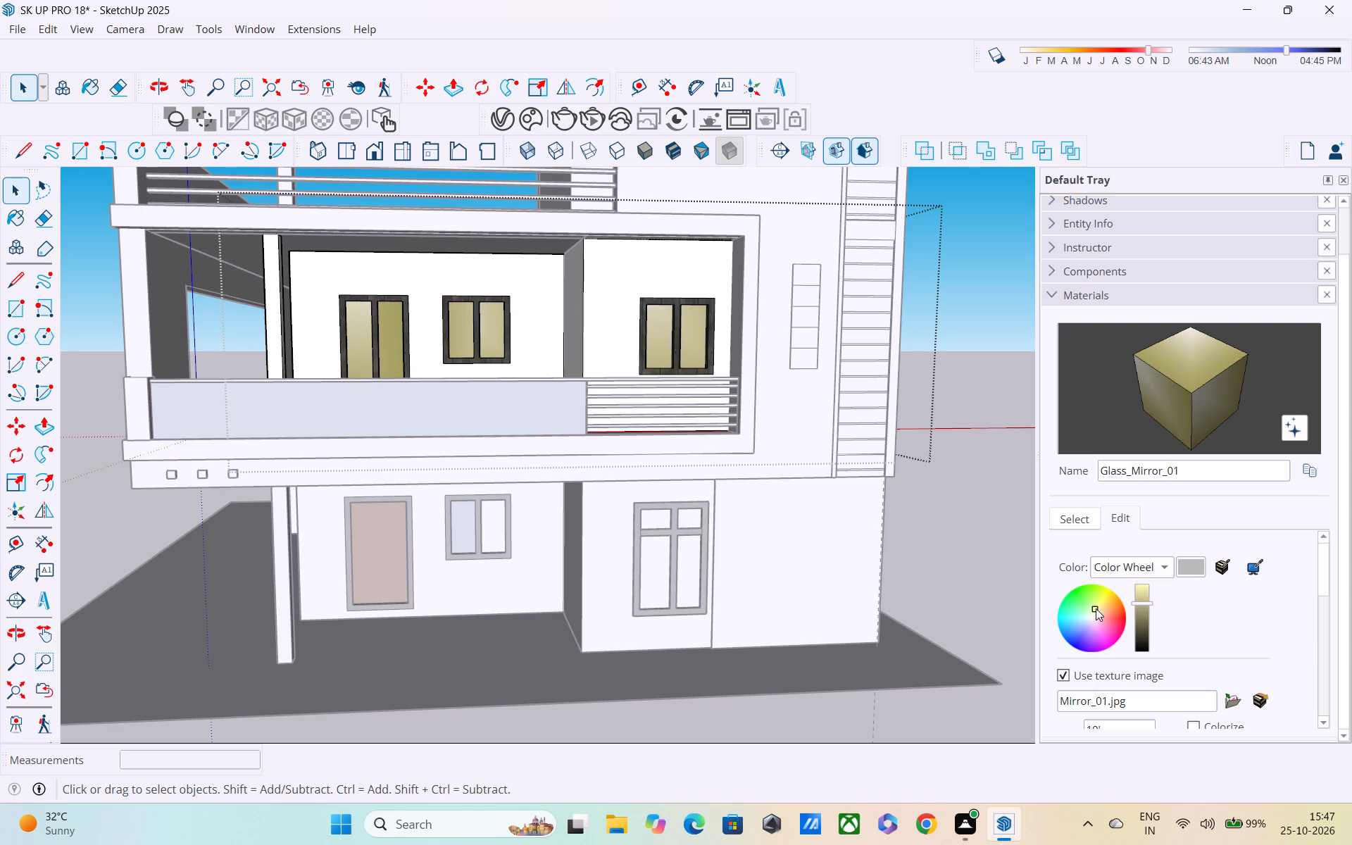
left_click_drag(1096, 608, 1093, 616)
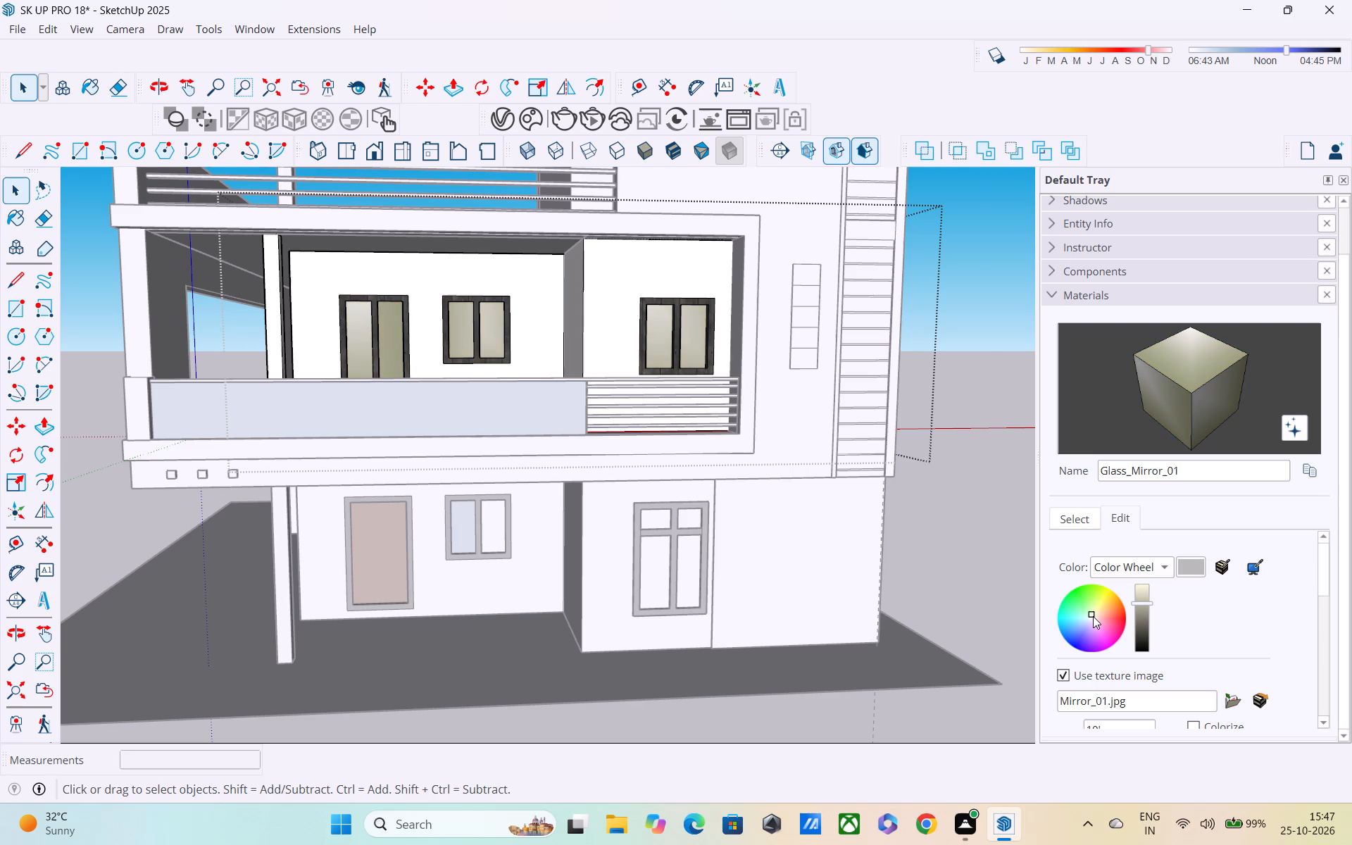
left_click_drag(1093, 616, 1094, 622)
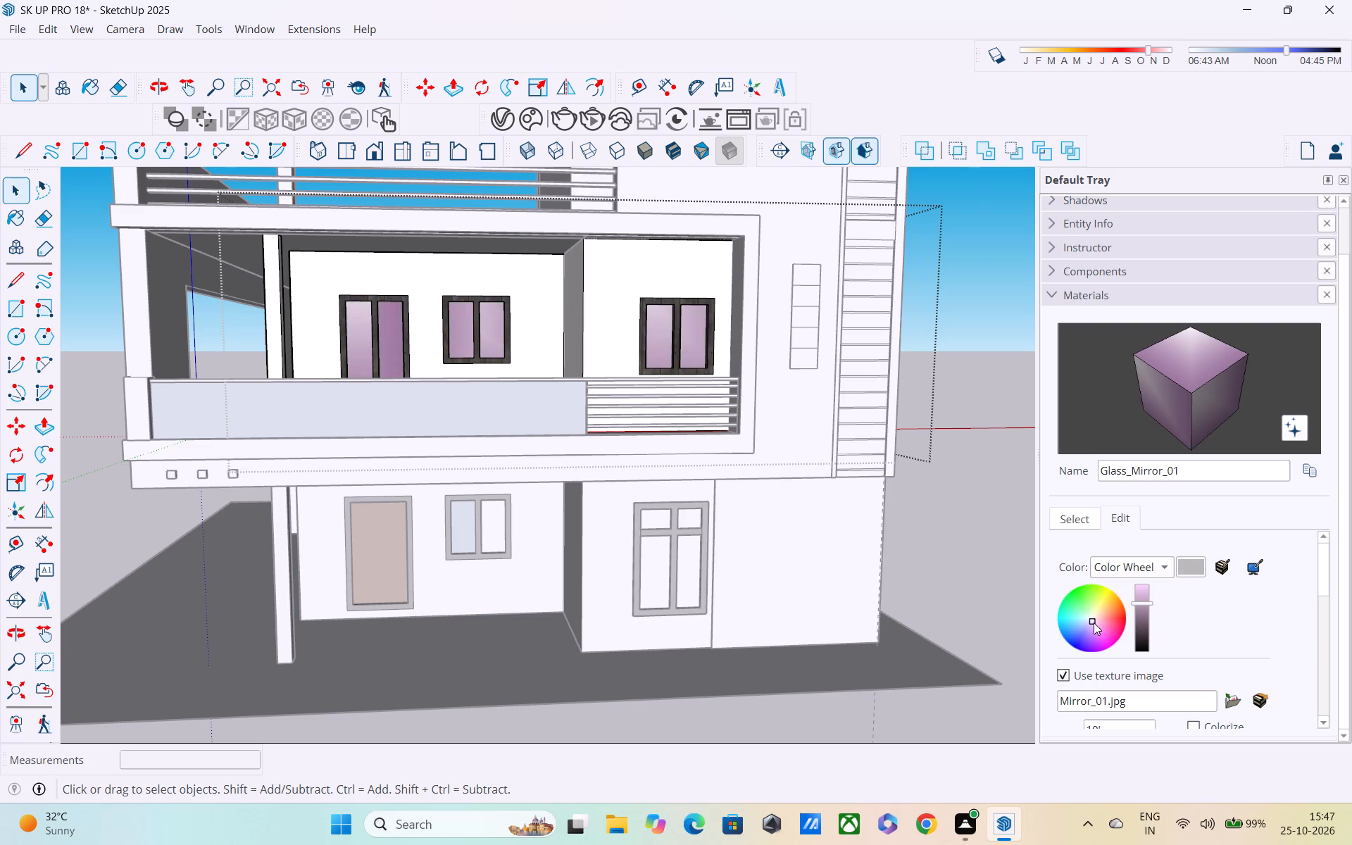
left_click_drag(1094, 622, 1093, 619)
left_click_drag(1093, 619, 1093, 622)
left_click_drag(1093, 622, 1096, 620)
Set the colour of the Glass_Mirror_01 material to a near-neutral grey.
scroll(1096, 615, "up", 4)
scroll(1094, 618, "down", 2)
scroll(1093, 618, "up", 3)
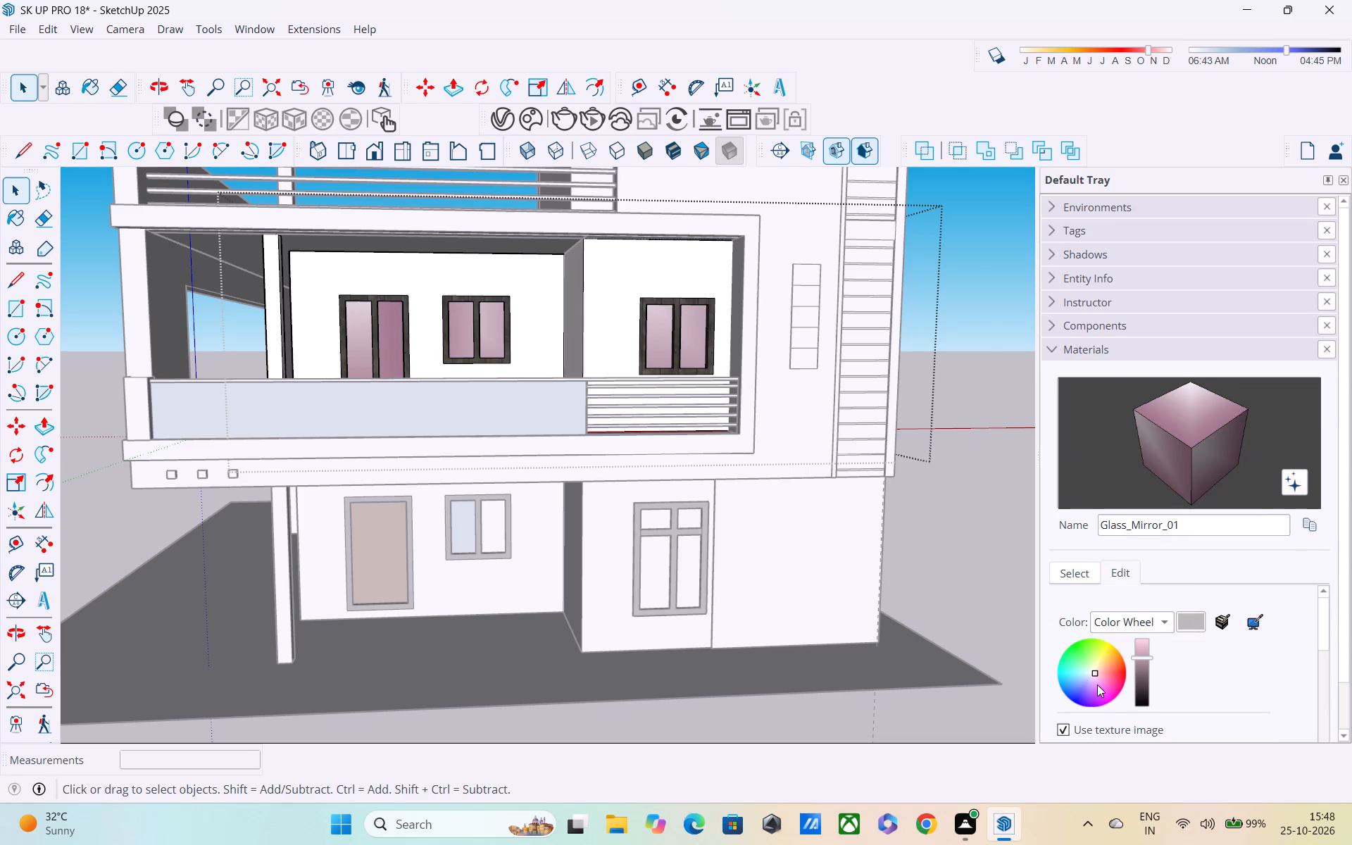
left_click(1090, 670)
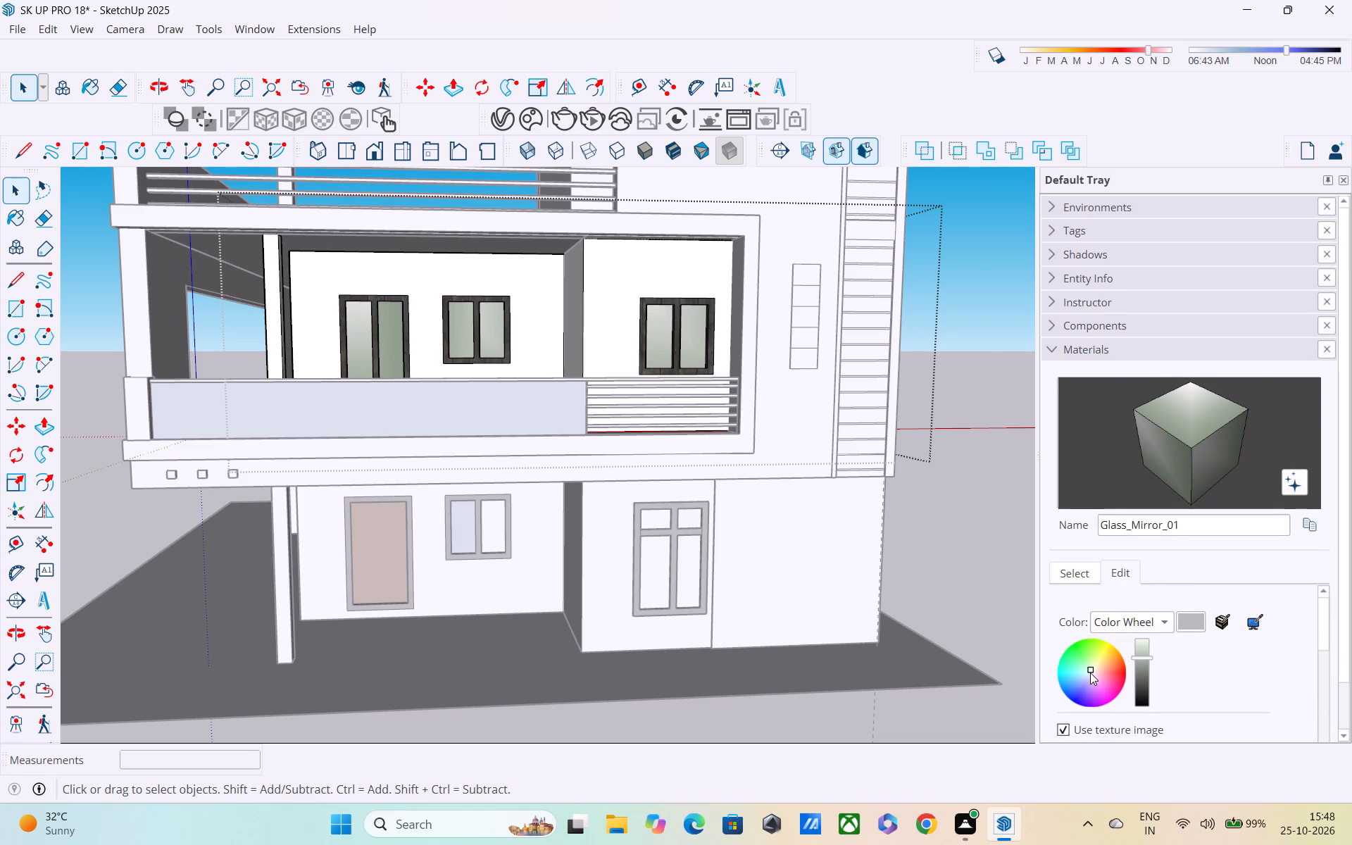
left_click(1090, 672)
left_click(1090, 672)
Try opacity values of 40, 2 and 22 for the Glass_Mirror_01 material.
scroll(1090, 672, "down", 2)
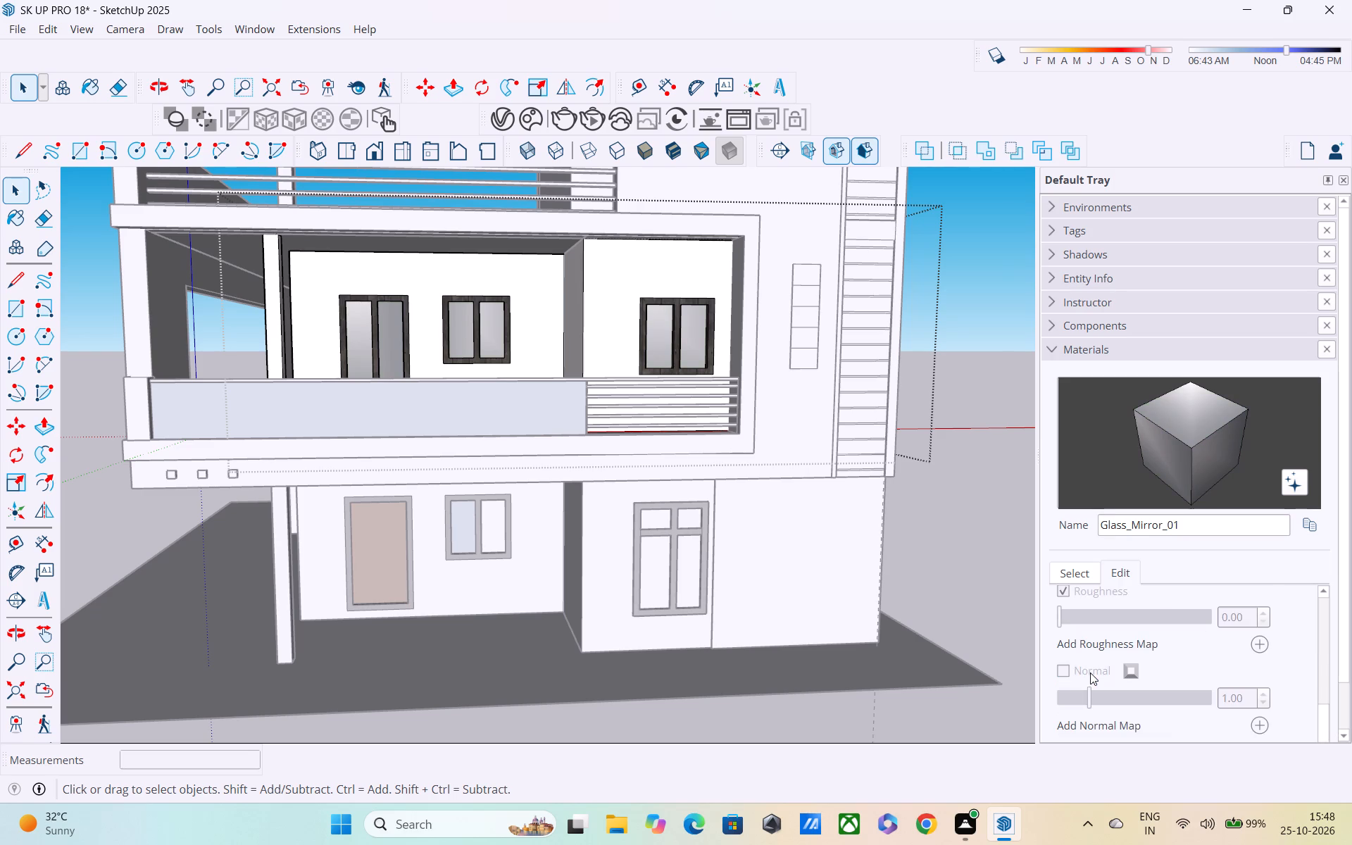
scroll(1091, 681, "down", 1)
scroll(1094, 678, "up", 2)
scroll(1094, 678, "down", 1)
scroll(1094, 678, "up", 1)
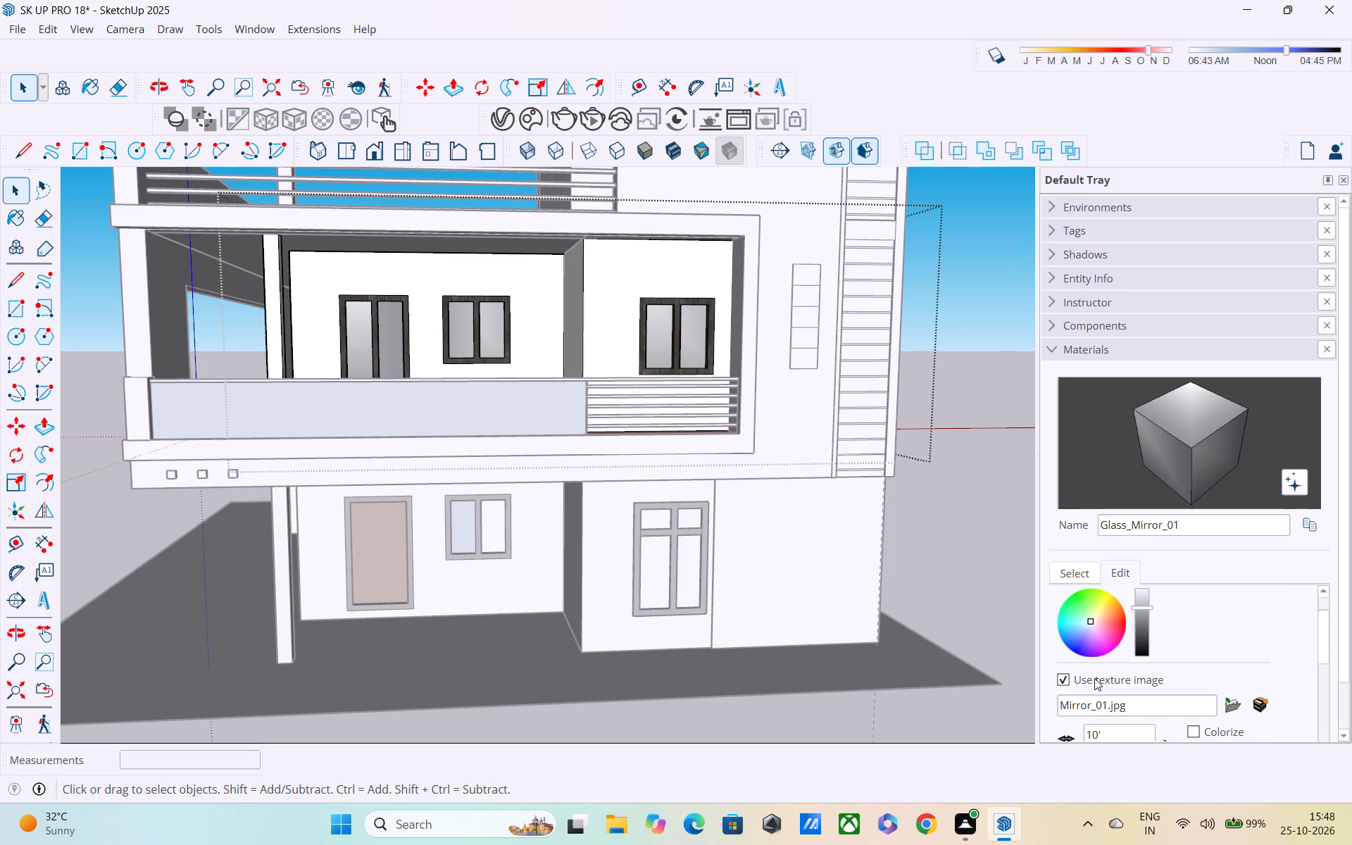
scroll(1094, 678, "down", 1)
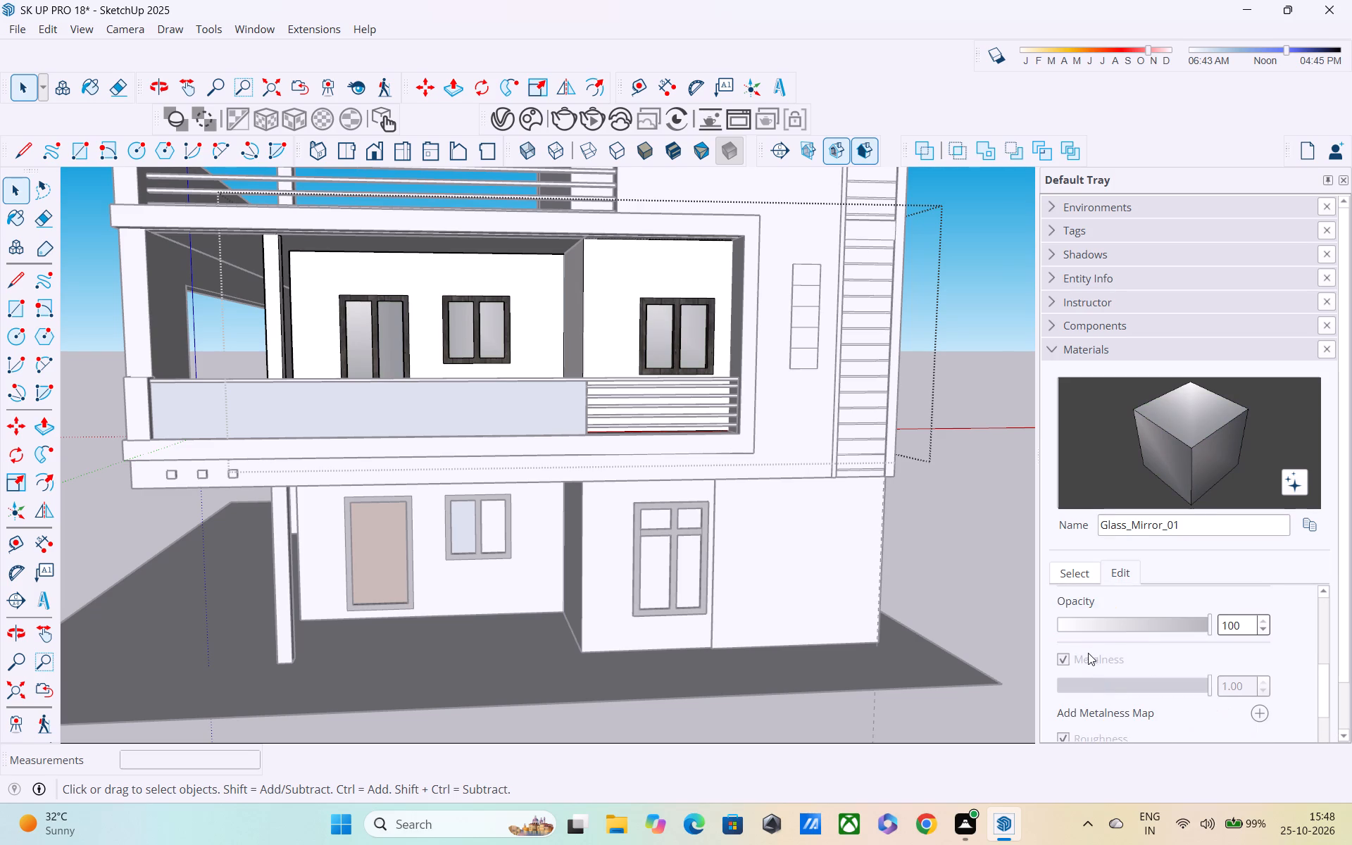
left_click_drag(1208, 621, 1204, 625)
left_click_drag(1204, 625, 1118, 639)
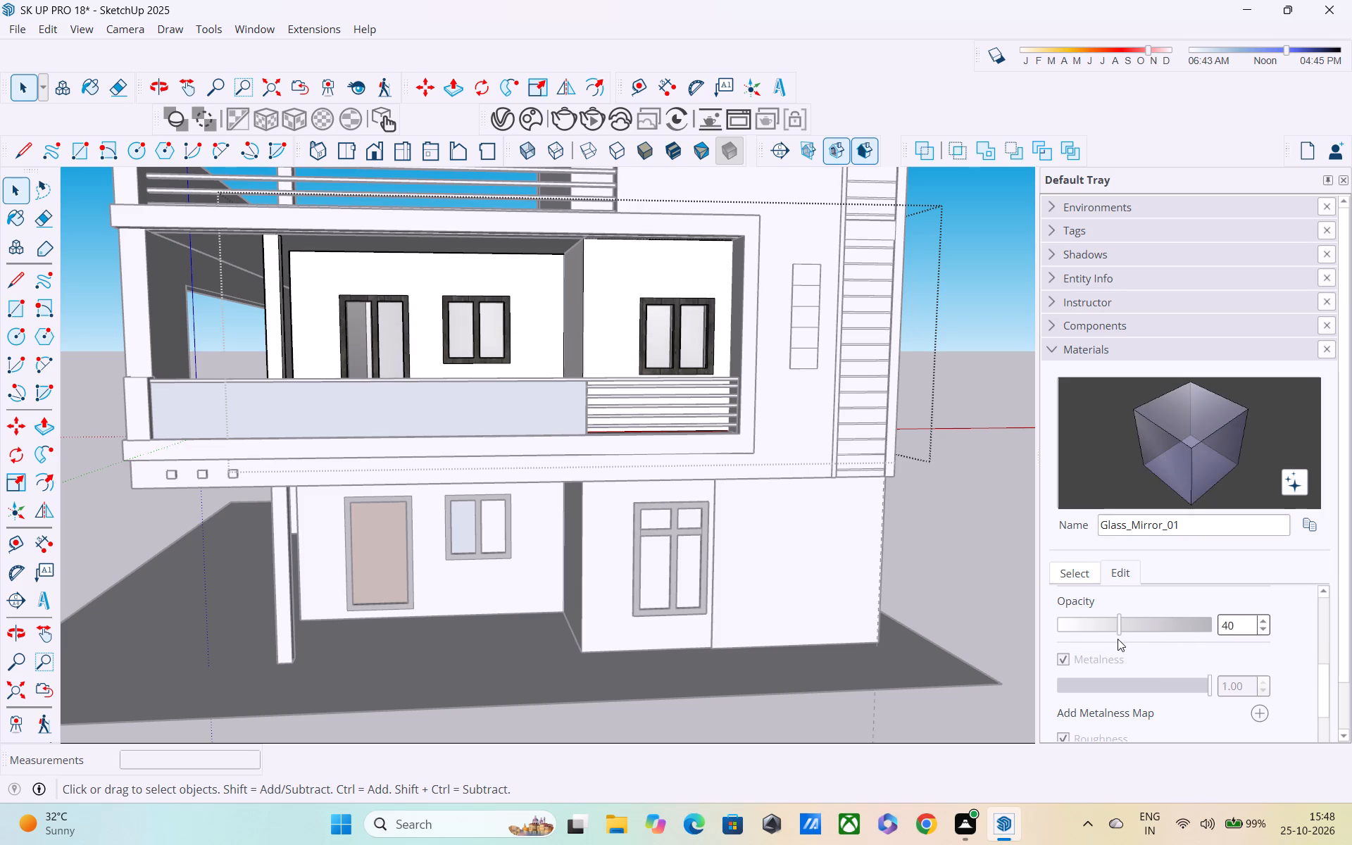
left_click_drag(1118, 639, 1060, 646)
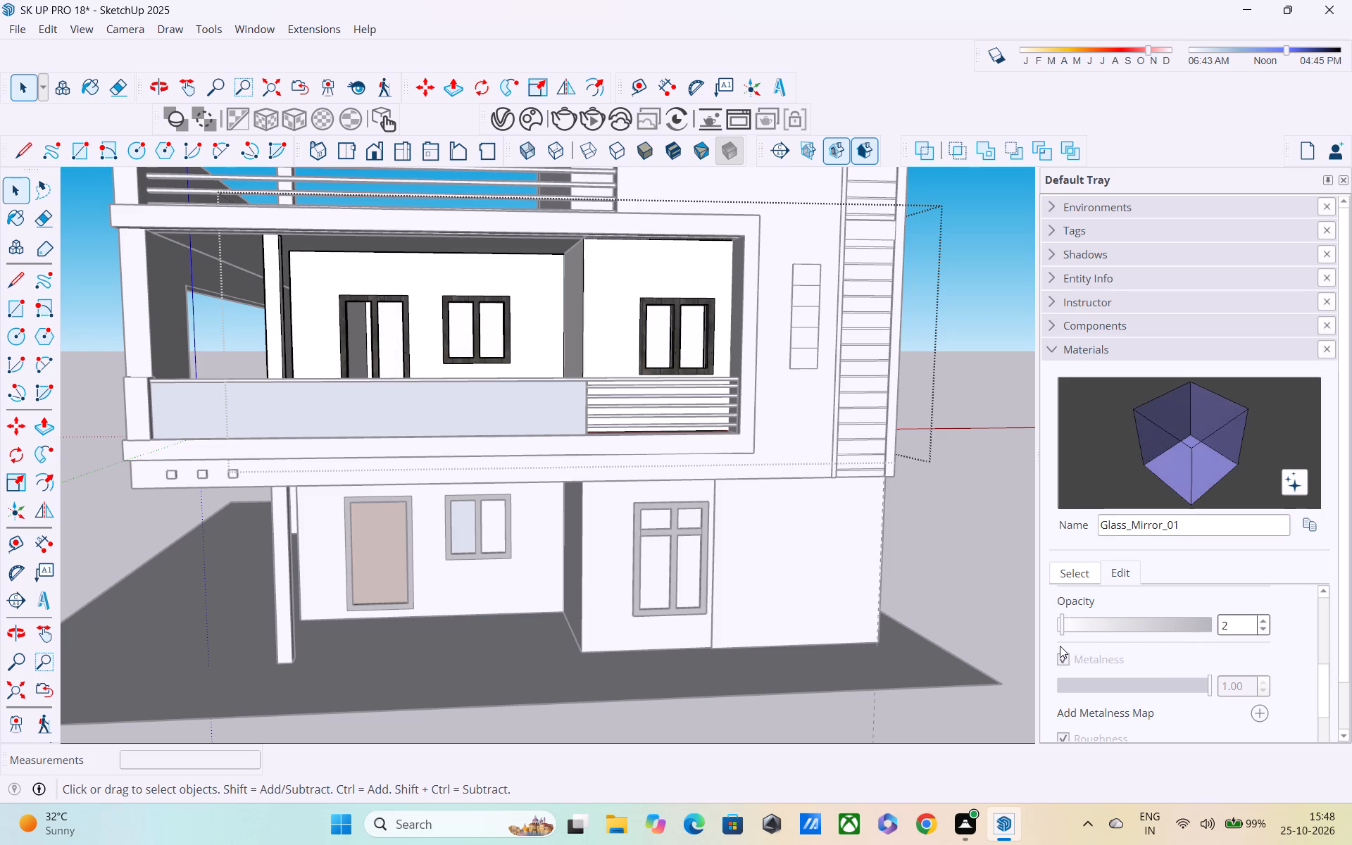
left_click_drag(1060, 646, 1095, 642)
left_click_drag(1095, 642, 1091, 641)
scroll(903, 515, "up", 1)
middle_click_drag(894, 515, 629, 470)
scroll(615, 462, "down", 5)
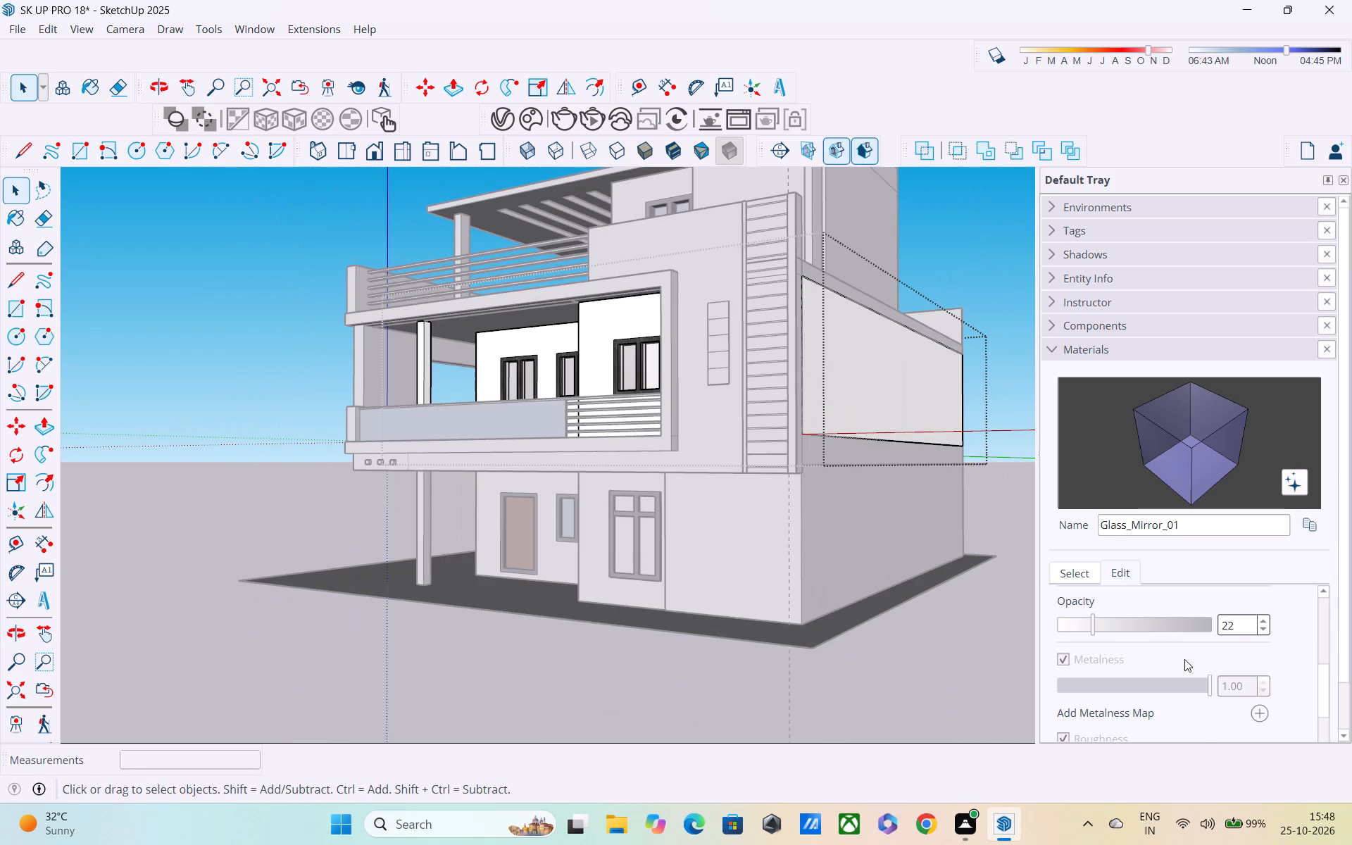
Brighten the Glass_Mirror_01 material and try orange and green tints before setting its colour to a pale beige.
scroll(1184, 659, "down", 1)
scroll(1184, 659, "up", 5)
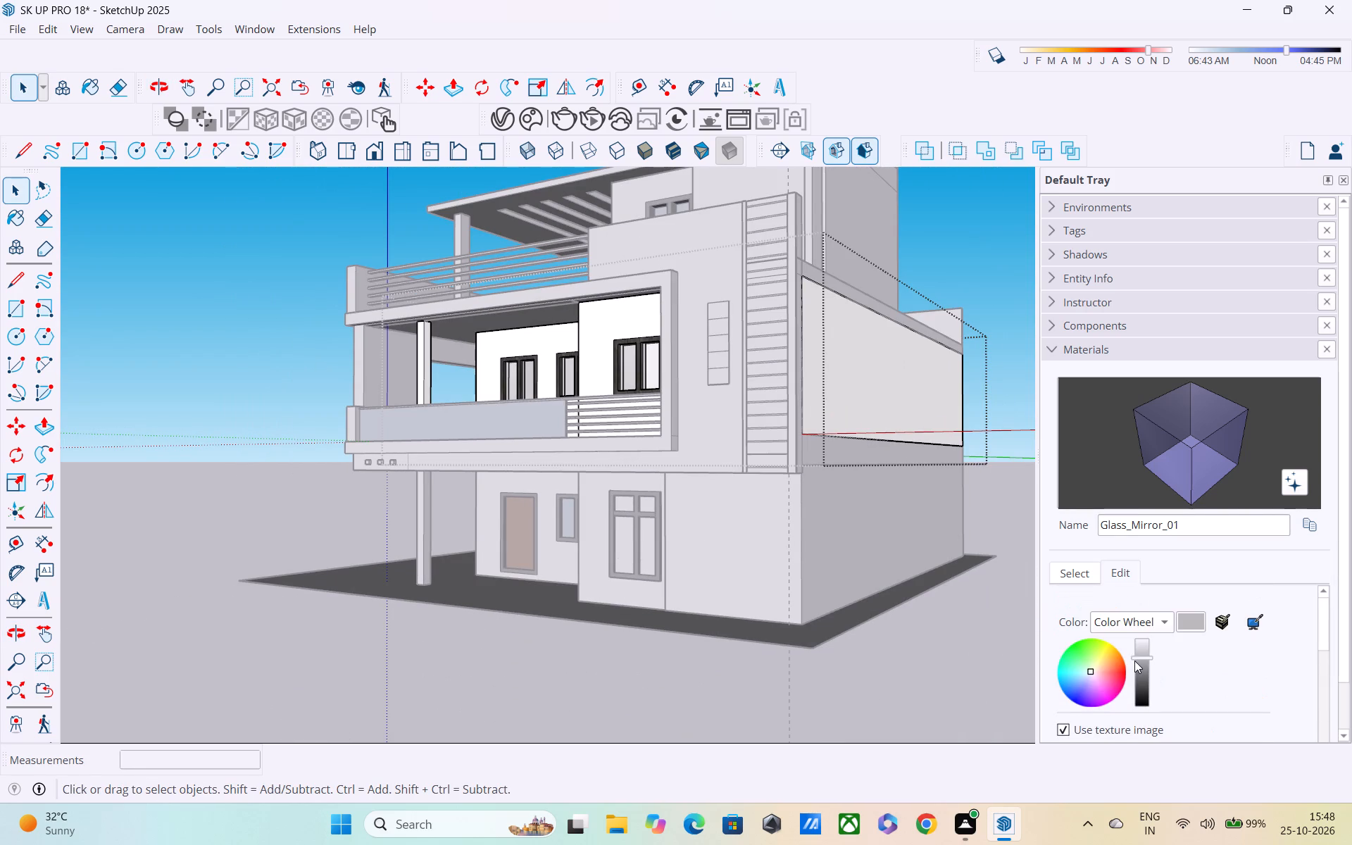
left_click_drag(1134, 661, 1135, 647)
middle_click_drag(959, 574, 1127, 620)
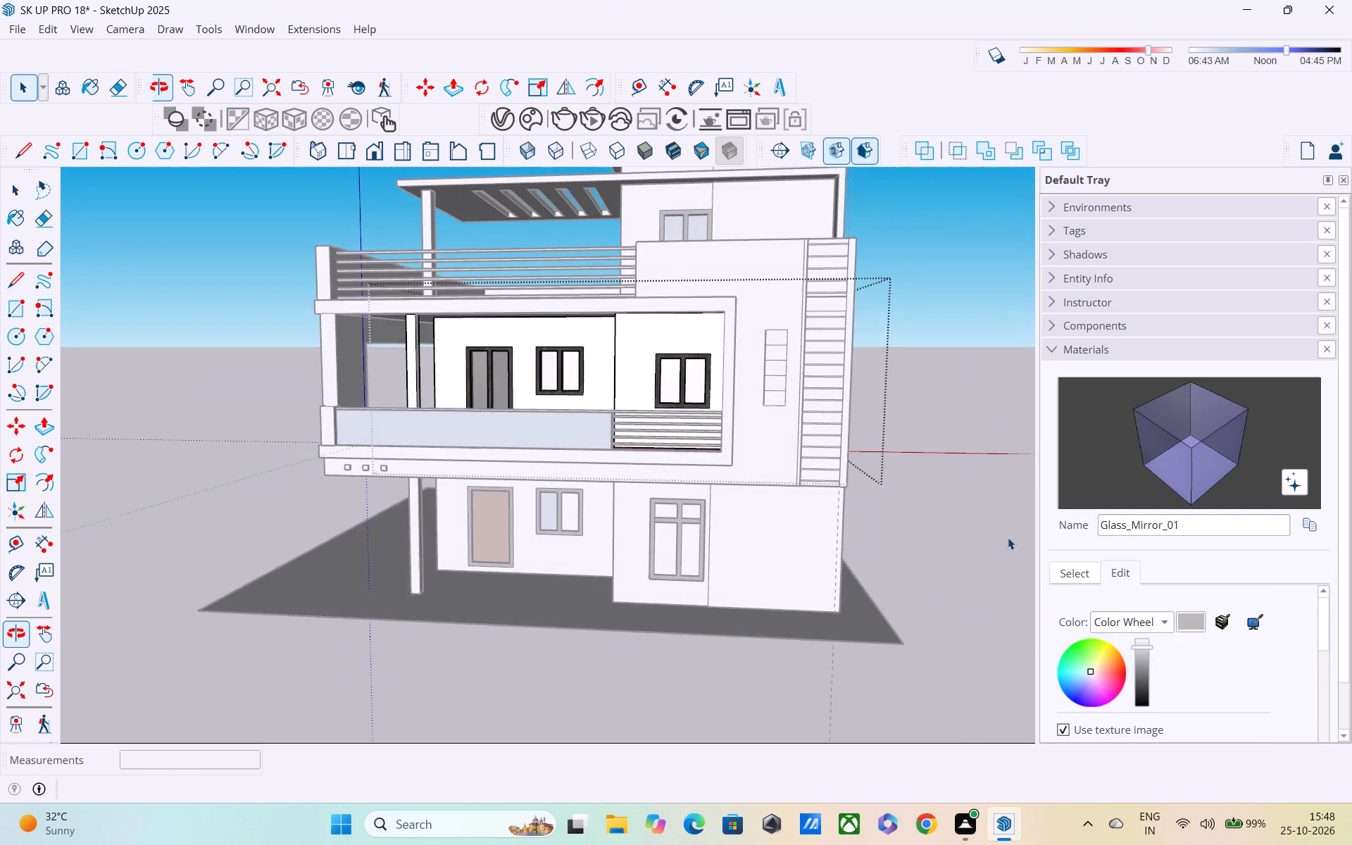
middle_click_drag(753, 427, 803, 406)
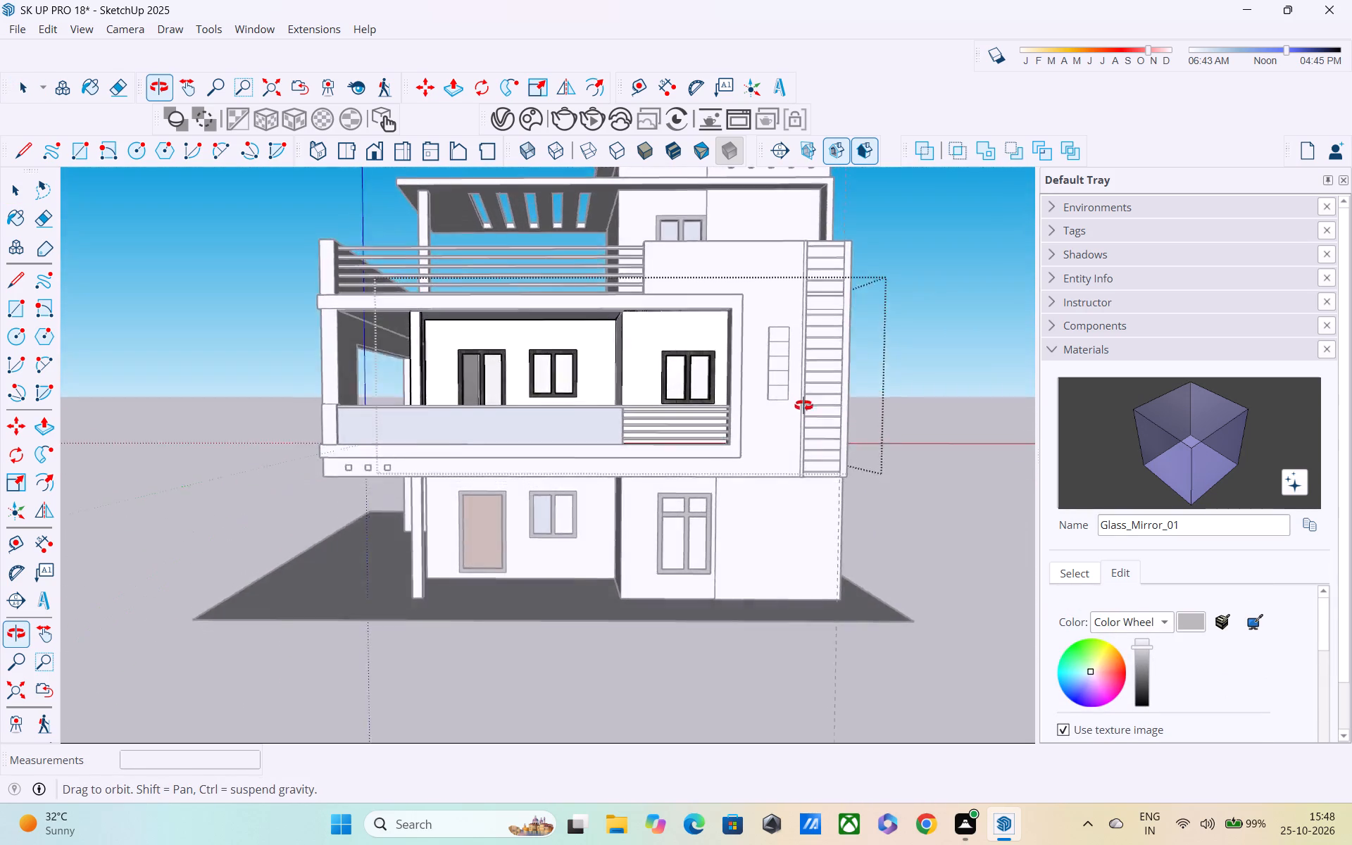
middle_click_drag(803, 406, 711, 399)
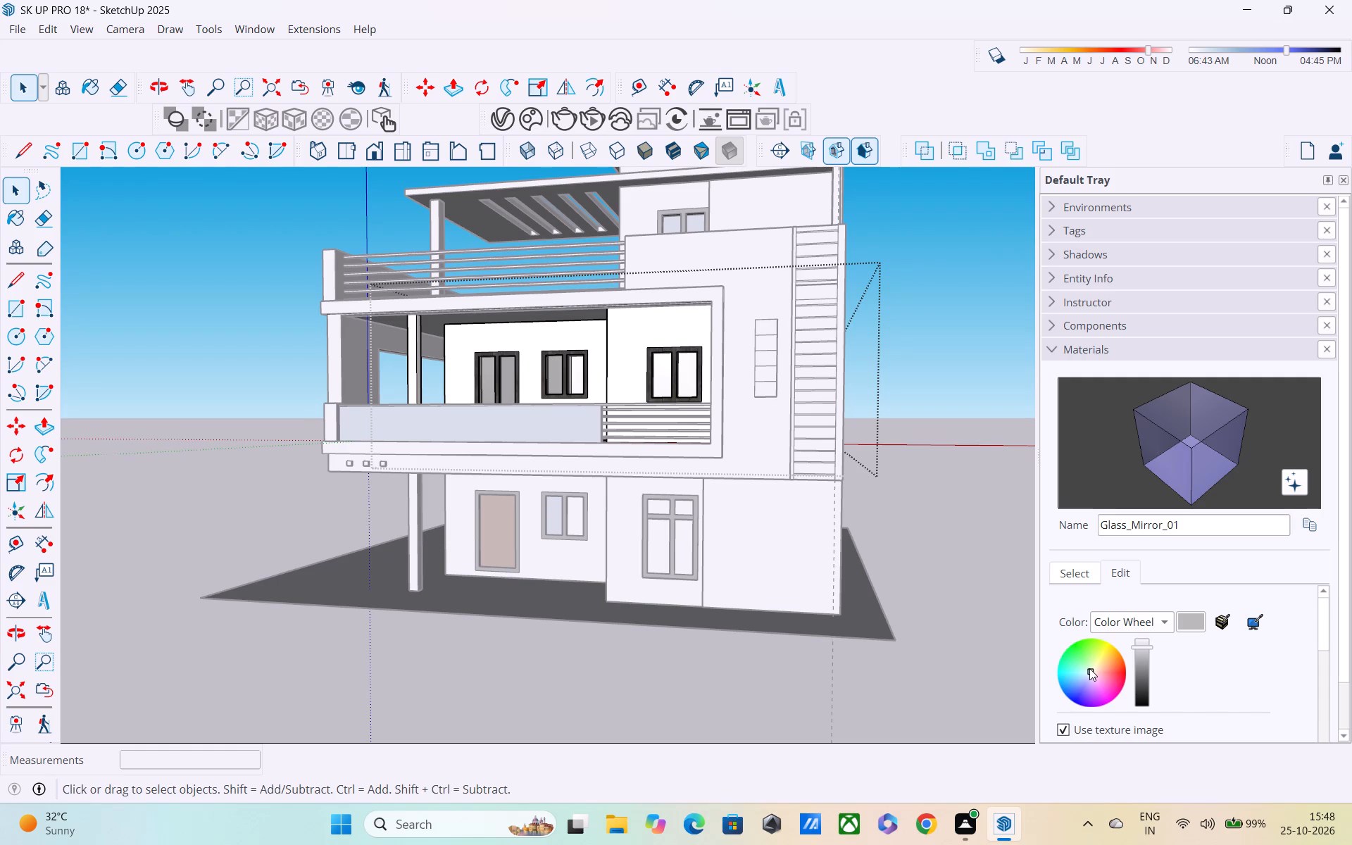
left_click_drag(1089, 668, 1096, 668)
left_click_drag(1096, 668, 1108, 657)
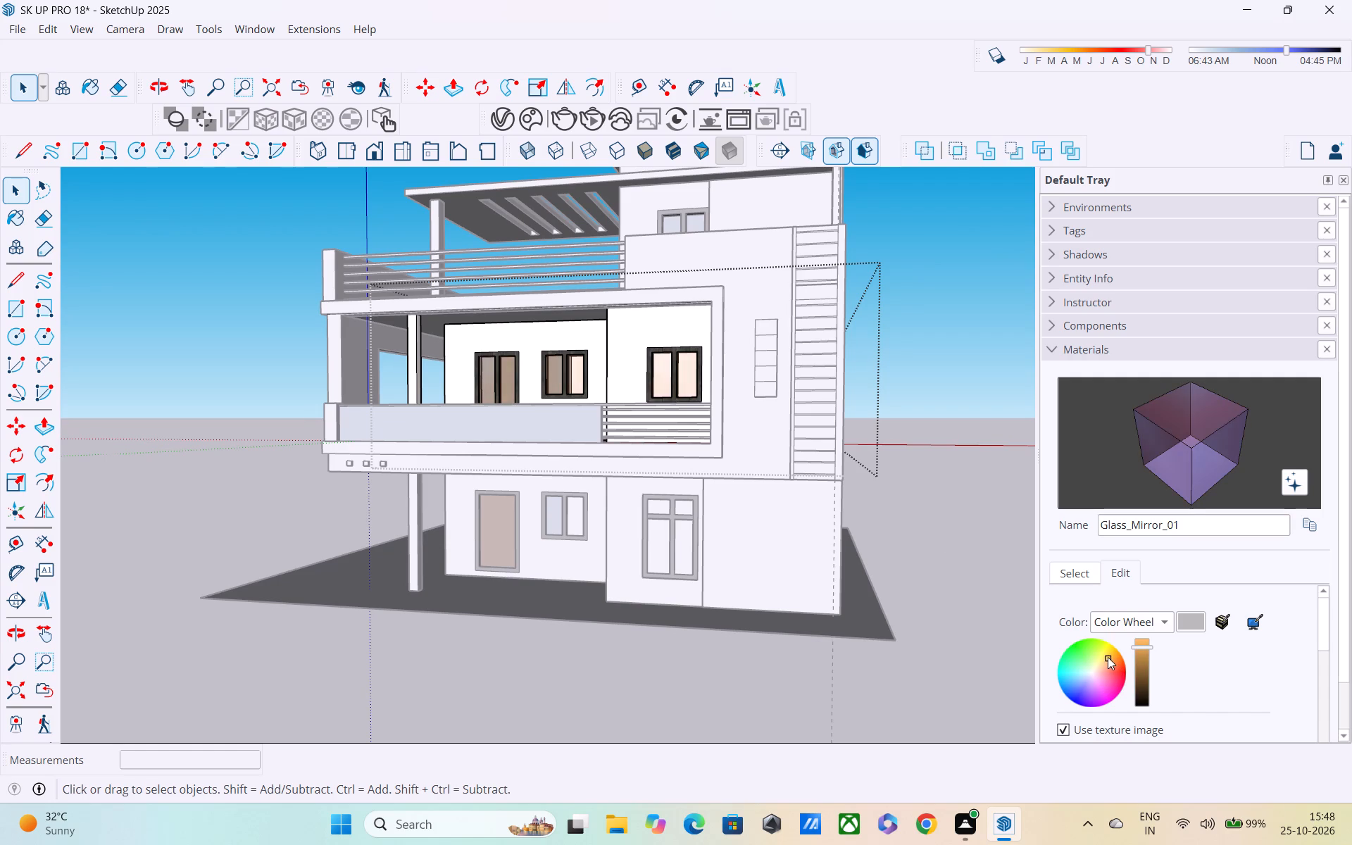
left_click_drag(1108, 657, 1089, 662)
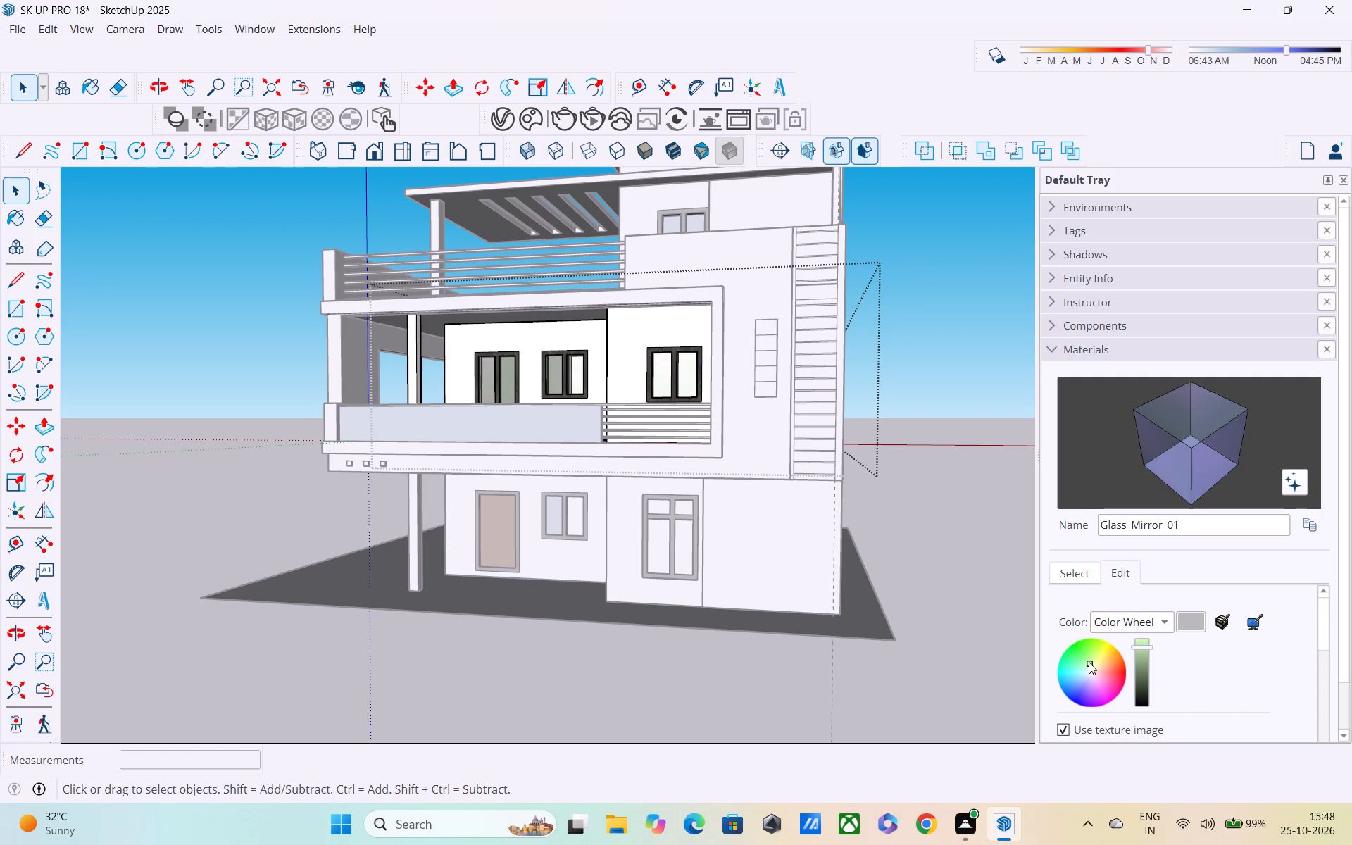
left_click_drag(1089, 662, 1098, 667)
middle_click_drag(846, 520, 935, 570)
middle_click_drag(801, 522, 752, 457)
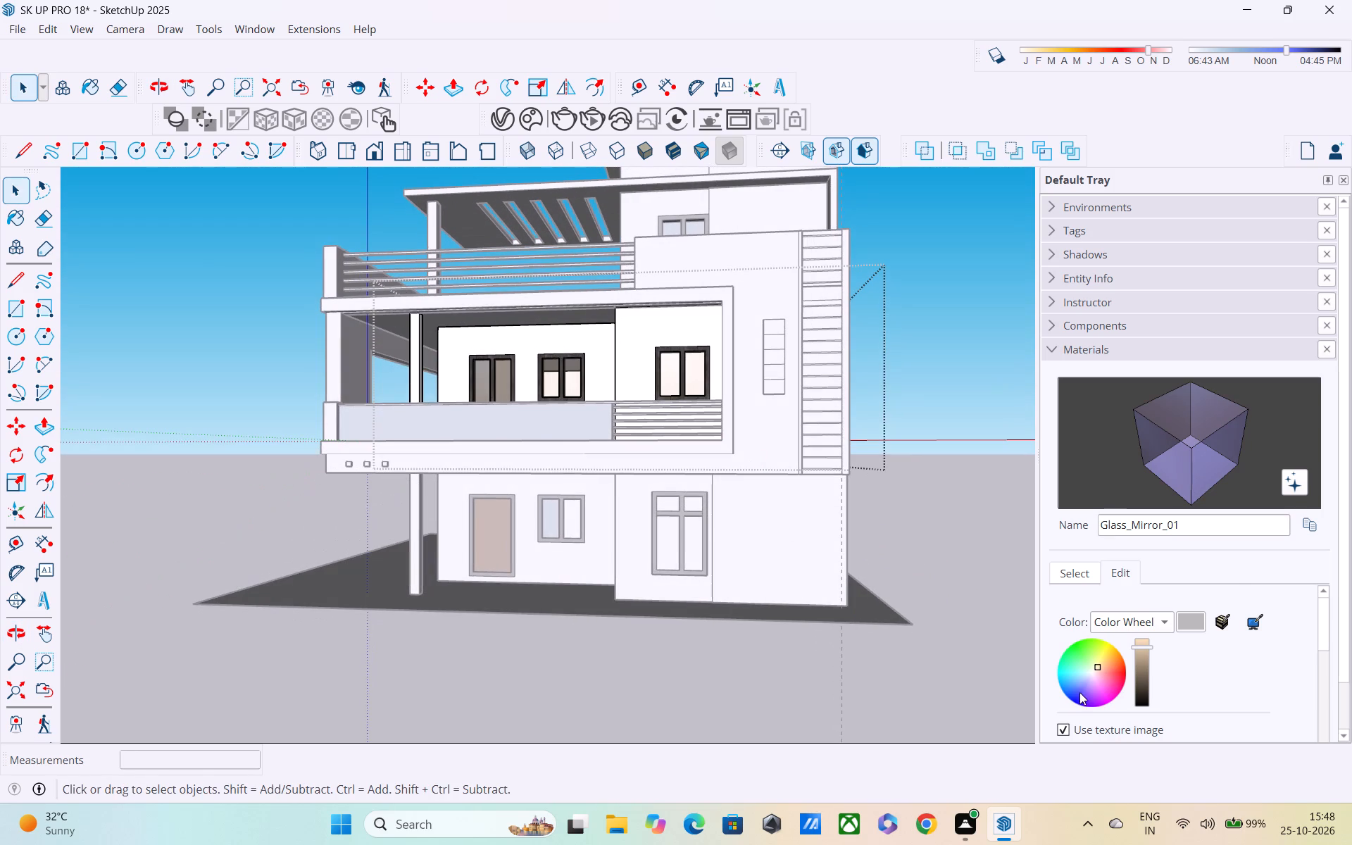
Set the opacity of the Glass_Mirror_01 material to 74 and close the first-floor group.
scroll(1079, 692, "down", 2)
scroll(1101, 658, "up", 2)
scroll(1103, 664, "down", 1)
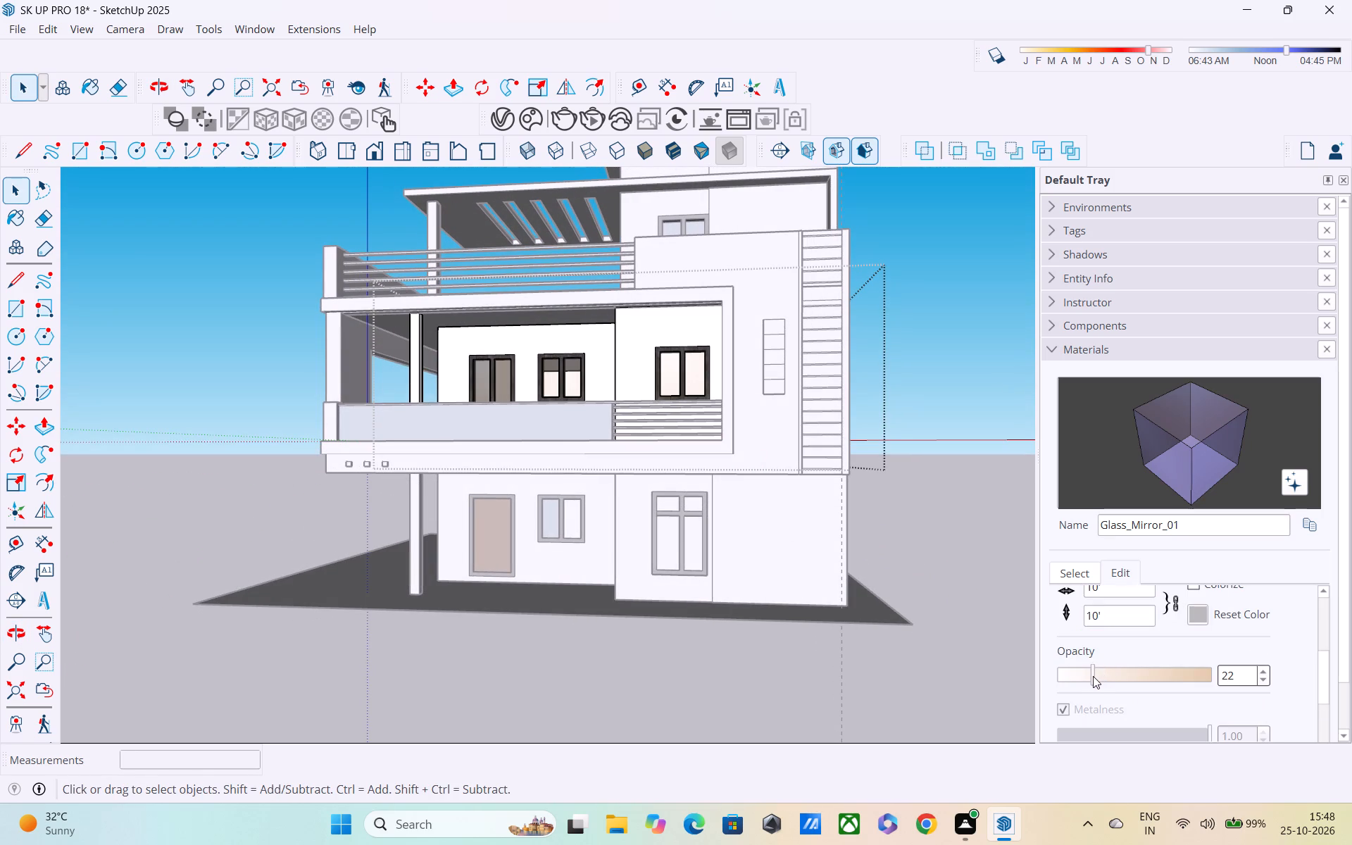
left_click_drag(1091, 677, 1121, 681)
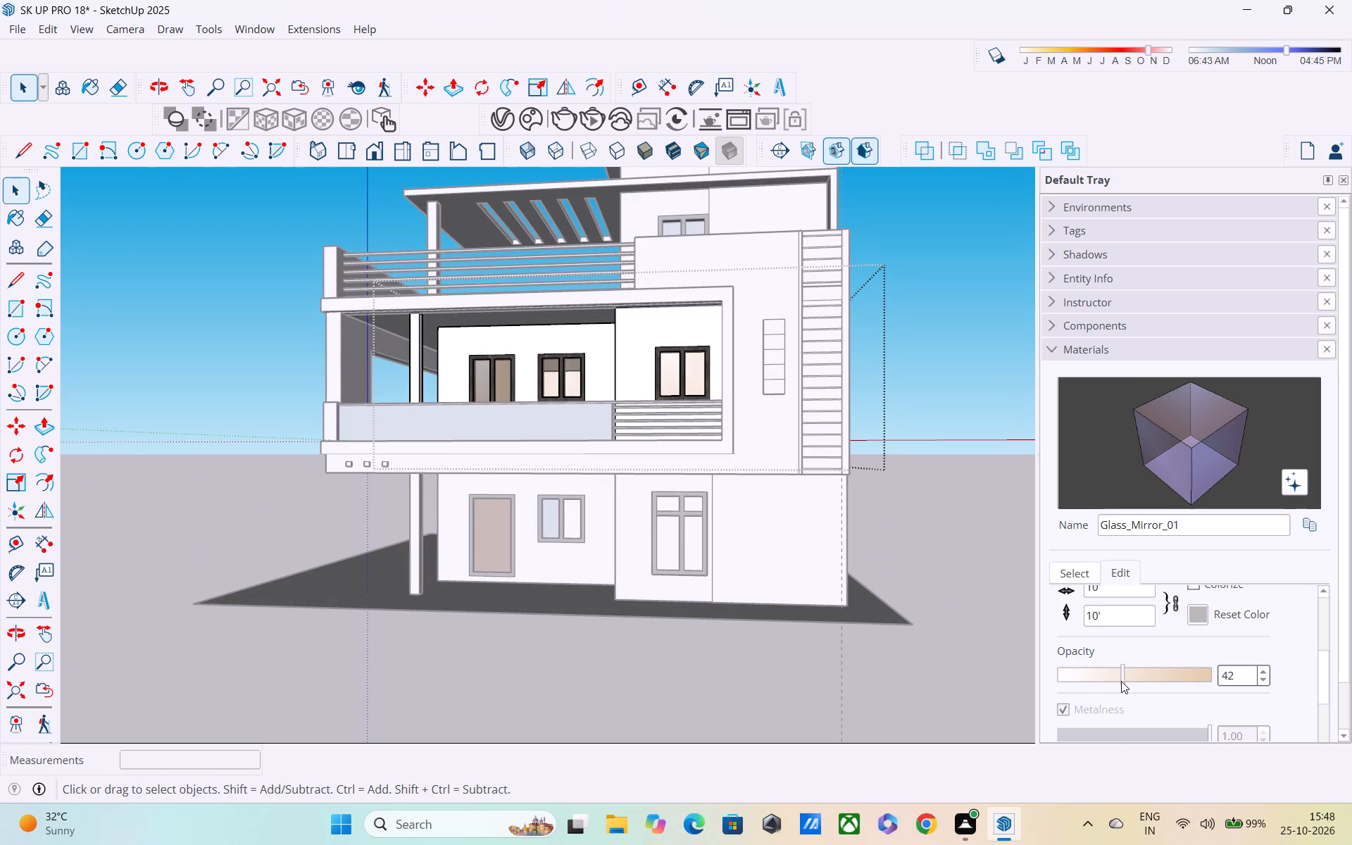
left_click_drag(1121, 681, 1146, 681)
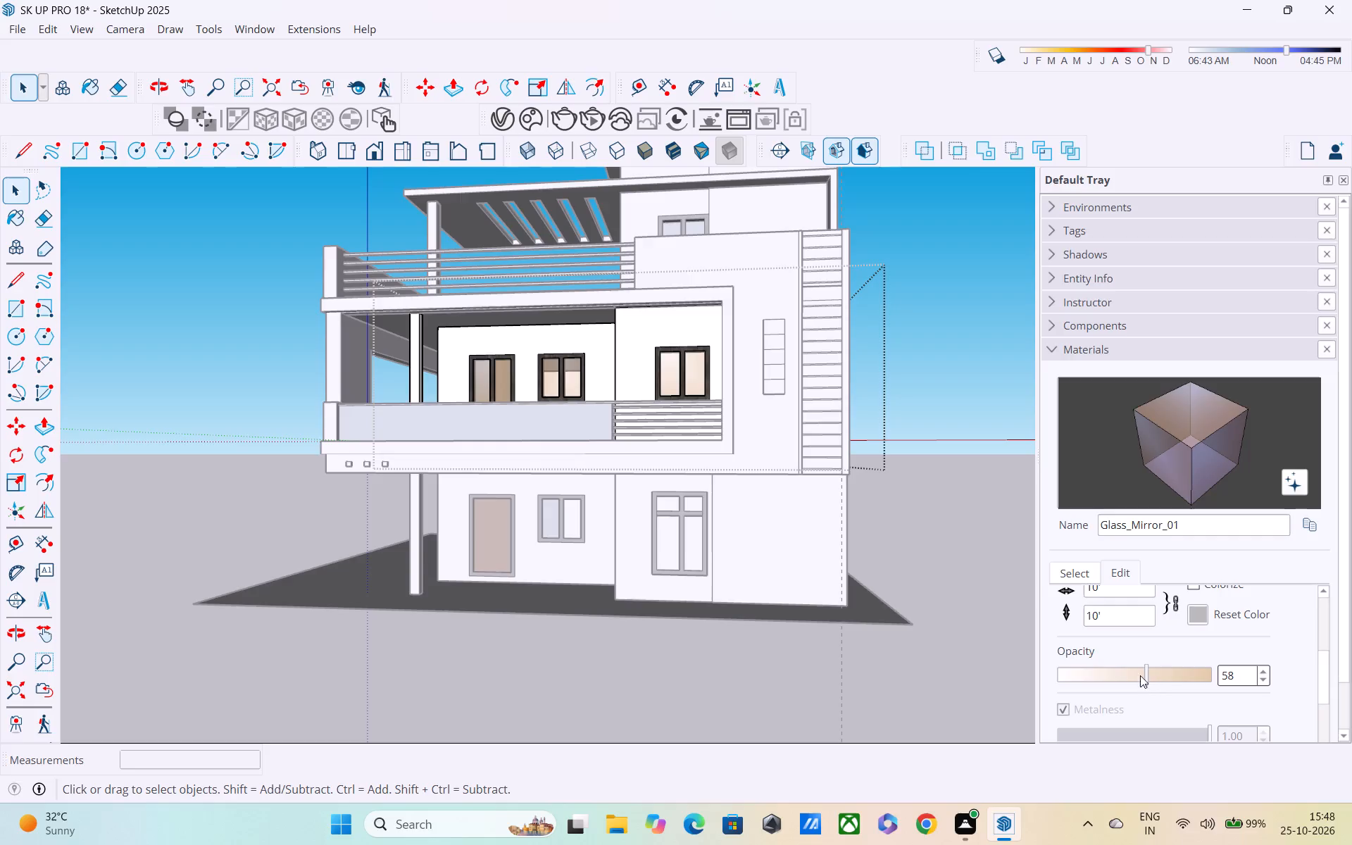
middle_click_drag(925, 560, 951, 634)
middle_click_drag(864, 541, 704, 528)
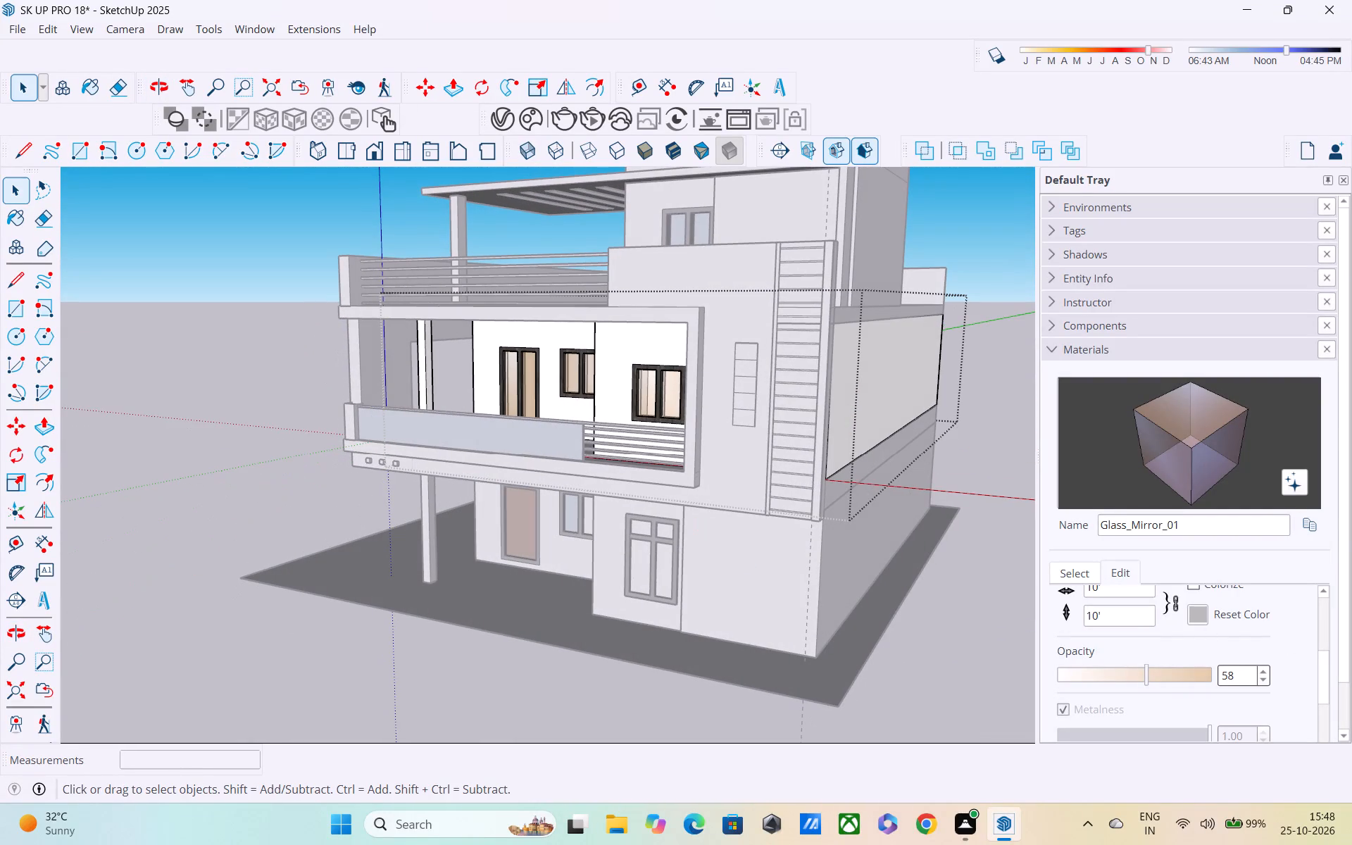
left_click_drag(1146, 673, 1165, 675)
left_click_drag(1165, 675, 1171, 676)
middle_click_drag(825, 530, 913, 530)
scroll(818, 498, "down", 2)
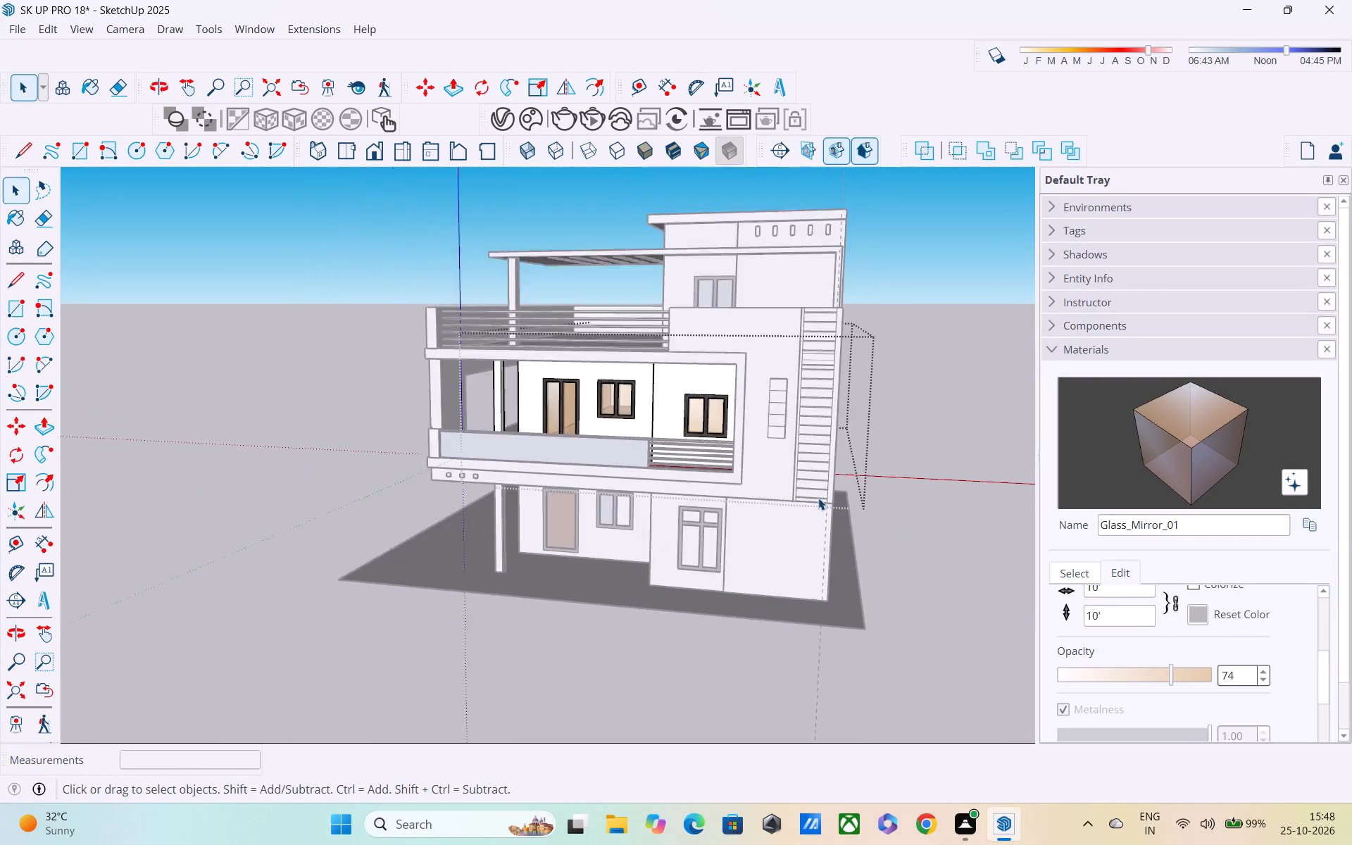
scroll(818, 498, "down", 2)
middle_click_drag(797, 511, 848, 451)
scroll(848, 451, "up", 1)
key("space")
scroll(731, 539, "up", 2)
left_click(856, 497)
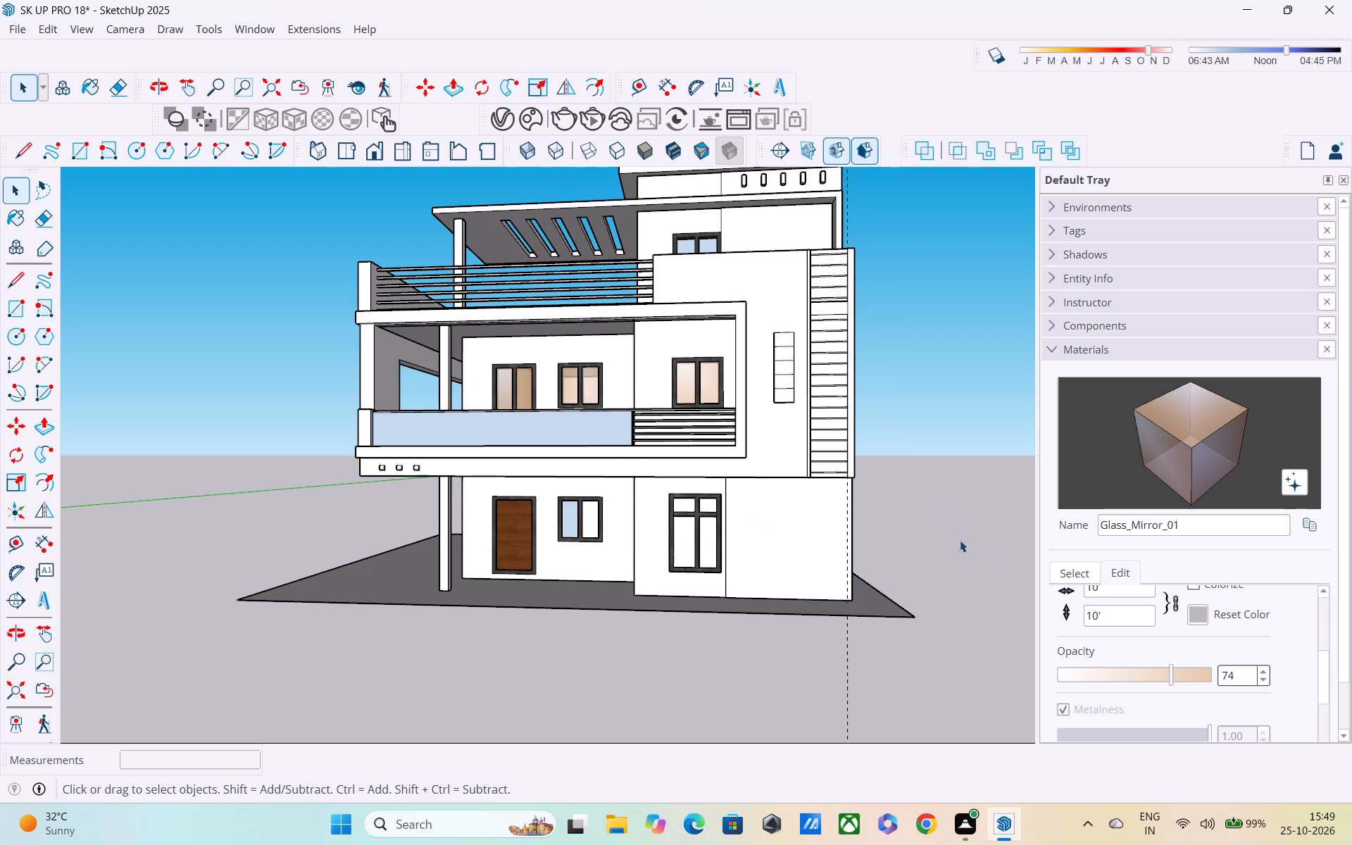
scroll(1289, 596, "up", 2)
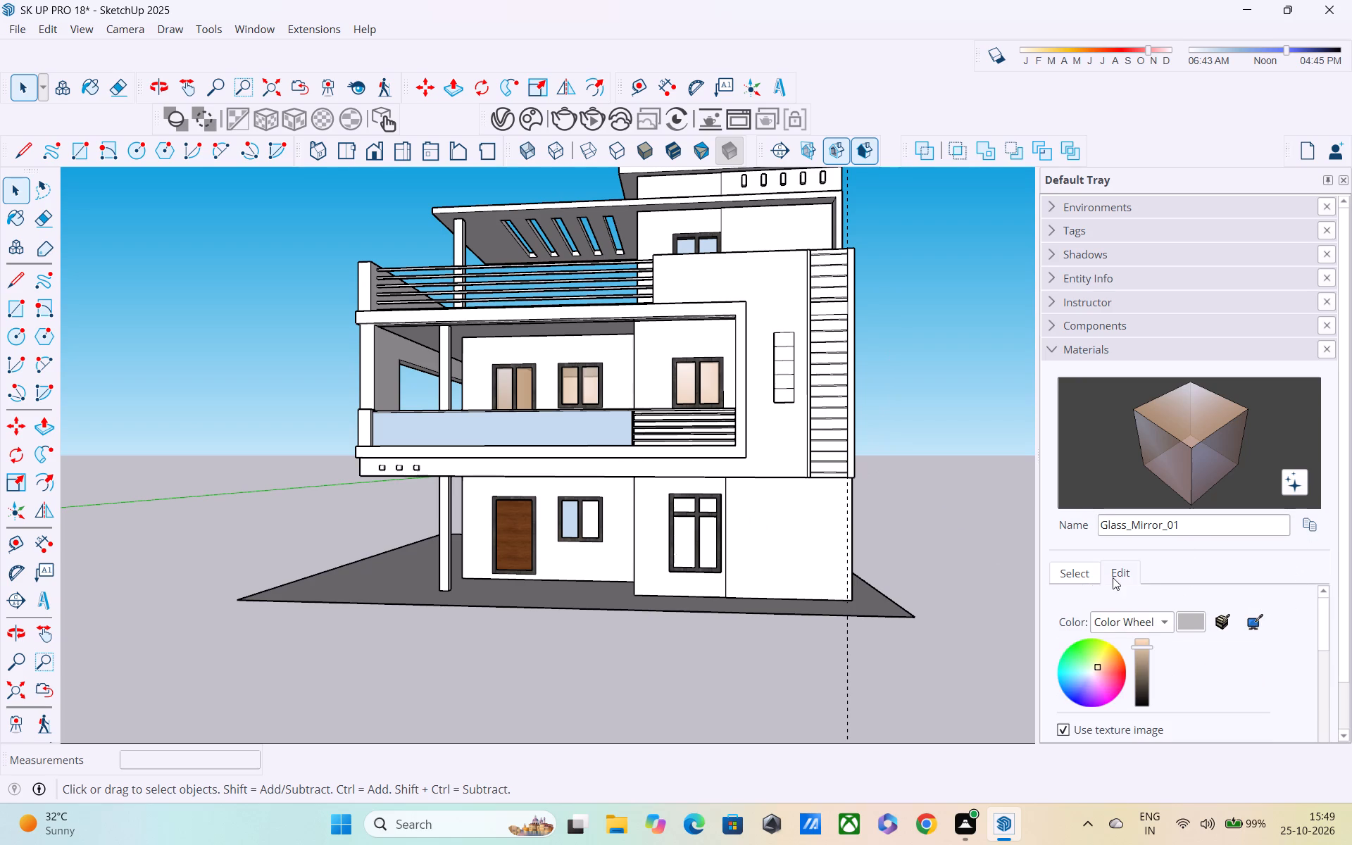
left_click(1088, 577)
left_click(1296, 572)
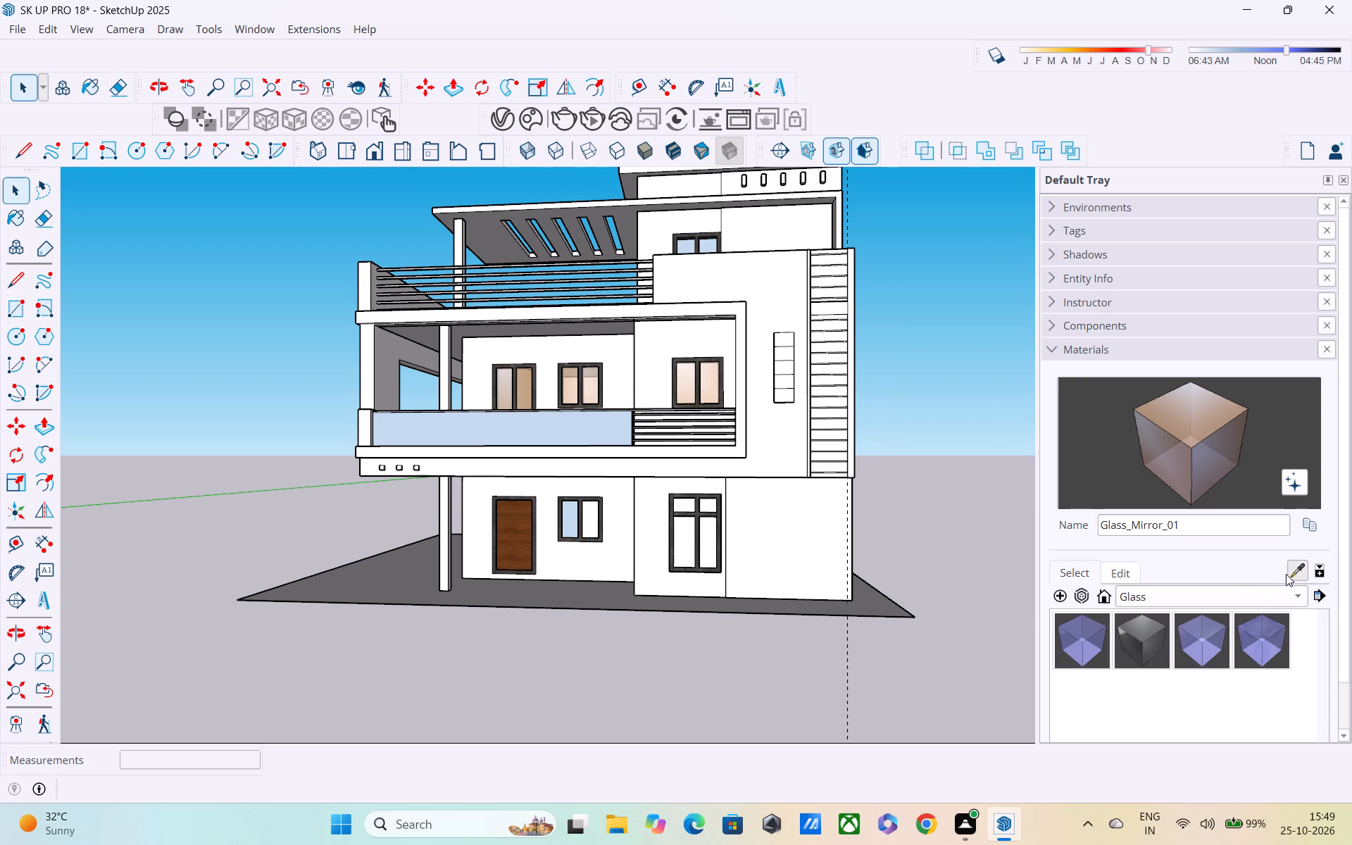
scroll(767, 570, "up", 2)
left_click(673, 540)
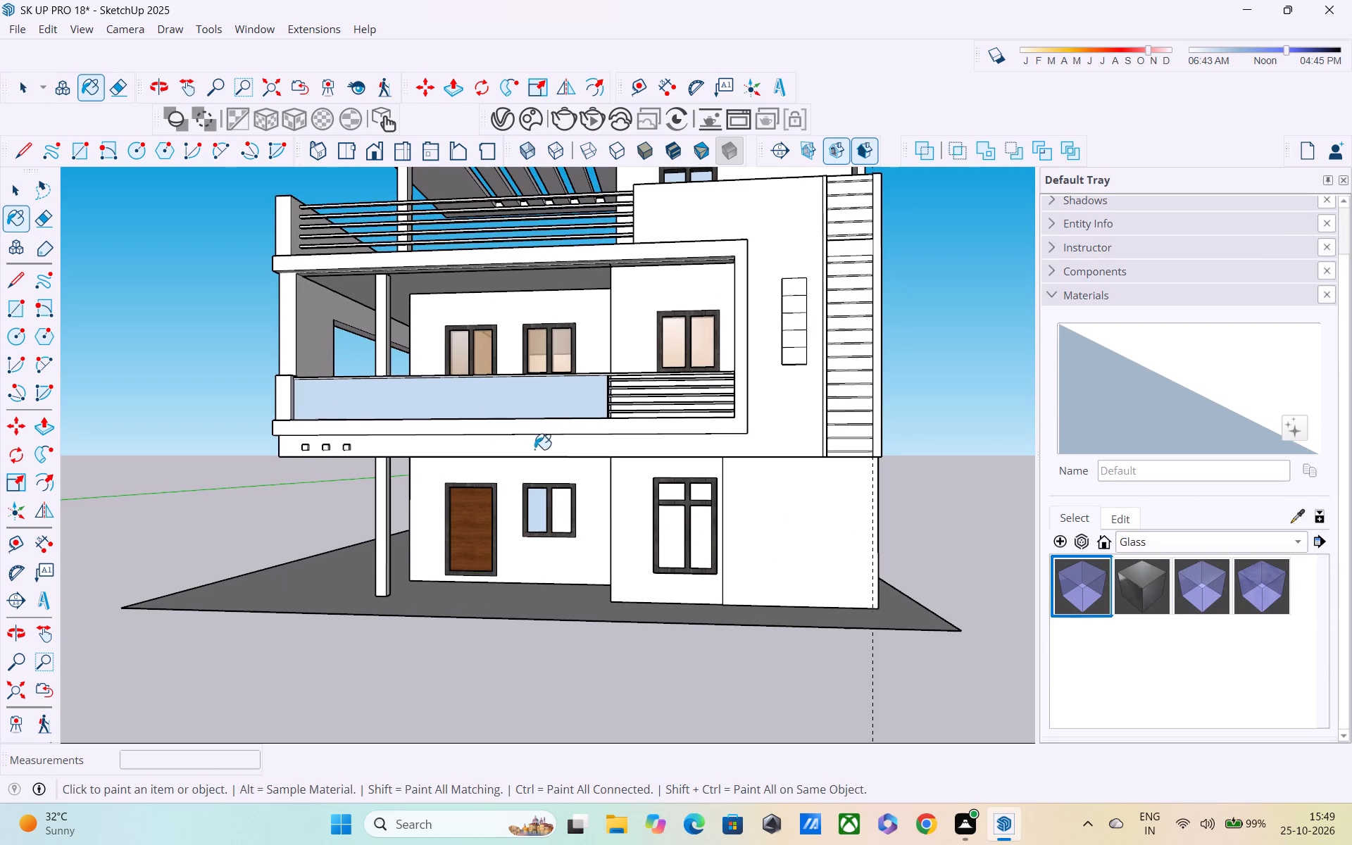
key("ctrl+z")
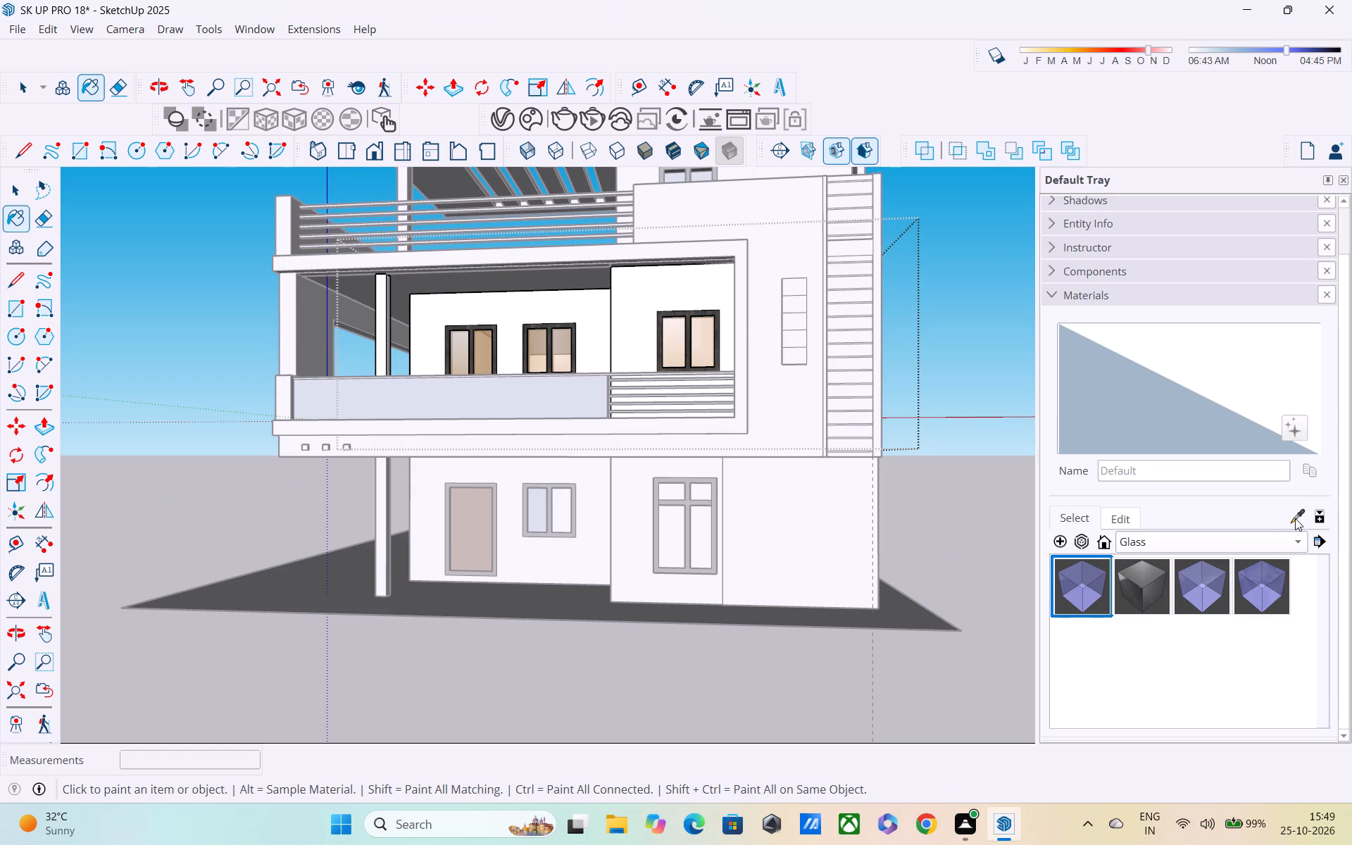
Sample Glass_Mirror_01 from the large first-floor window and paint all four panes of the large ground-floor window inside its group.
left_click(1295, 518)
left_click(668, 337)
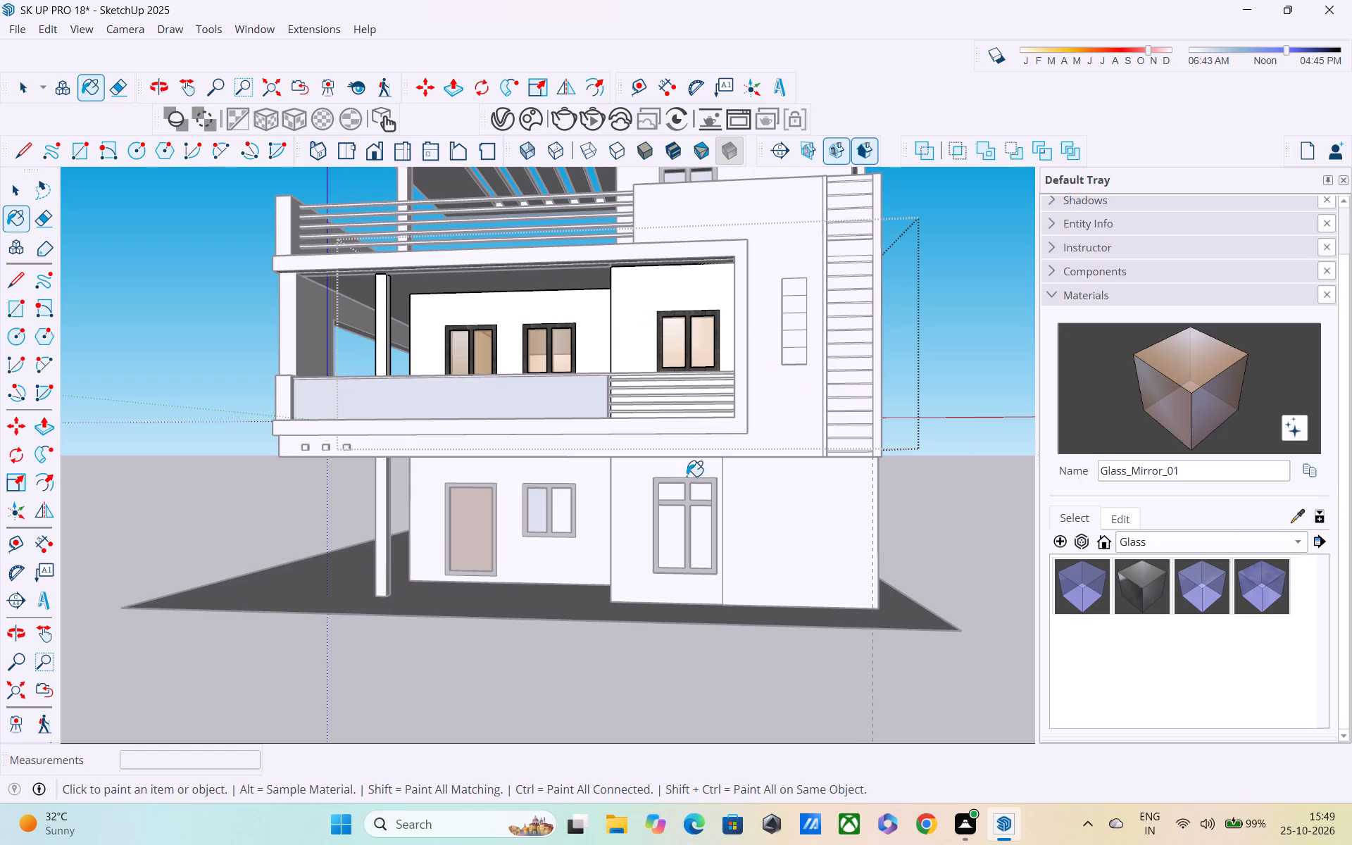
key("space")
double_click(695, 547)
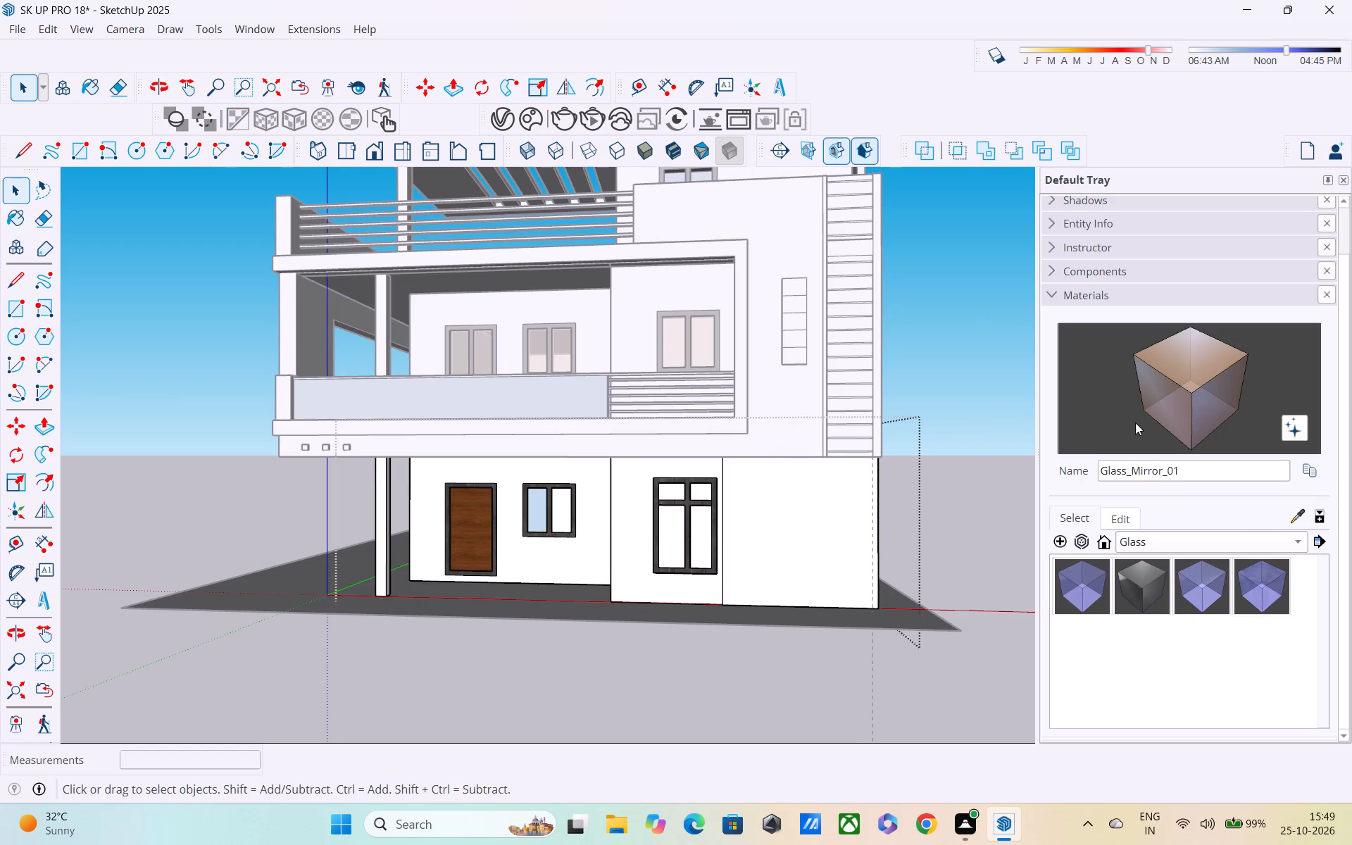
left_click(1294, 521)
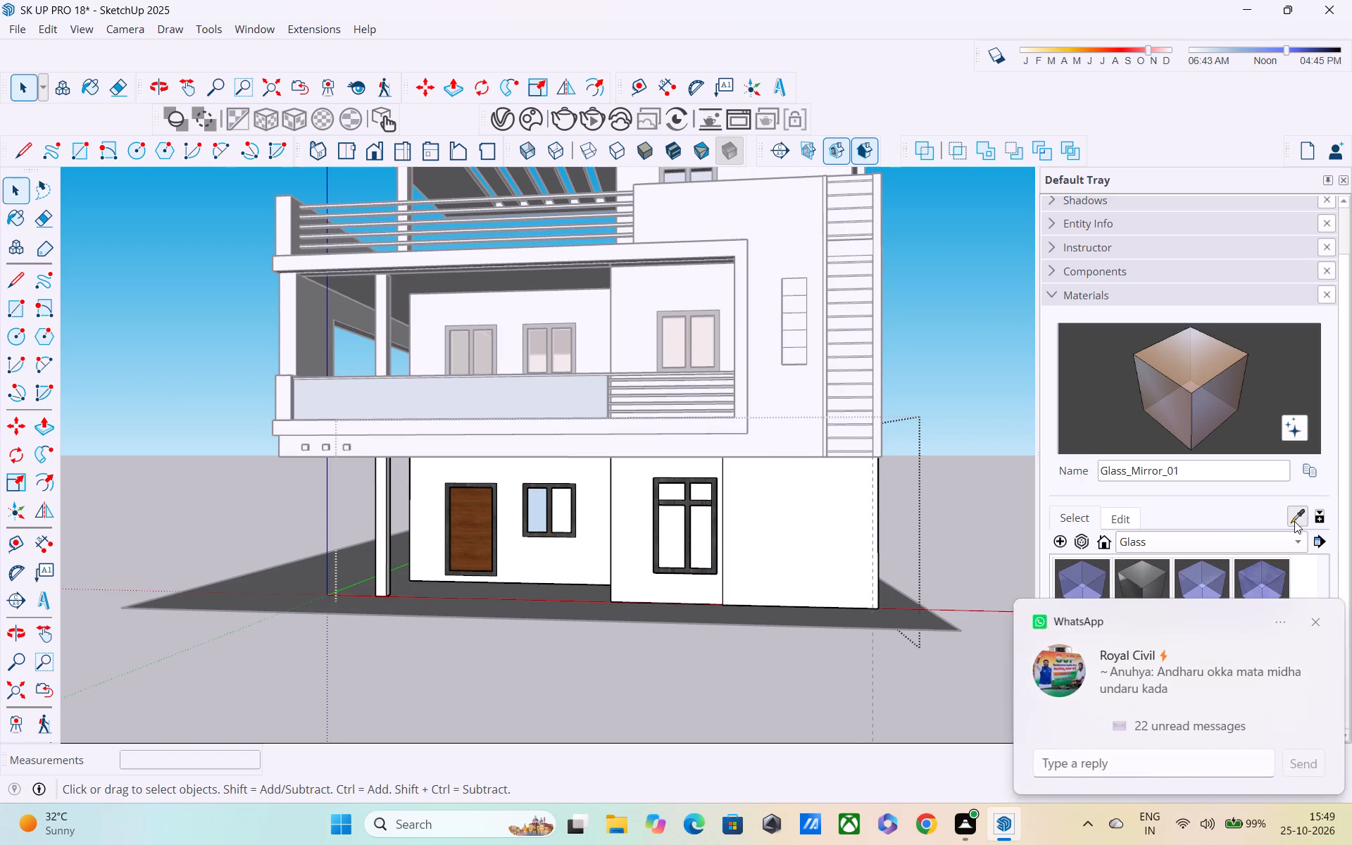
left_click(677, 348)
left_click(674, 526)
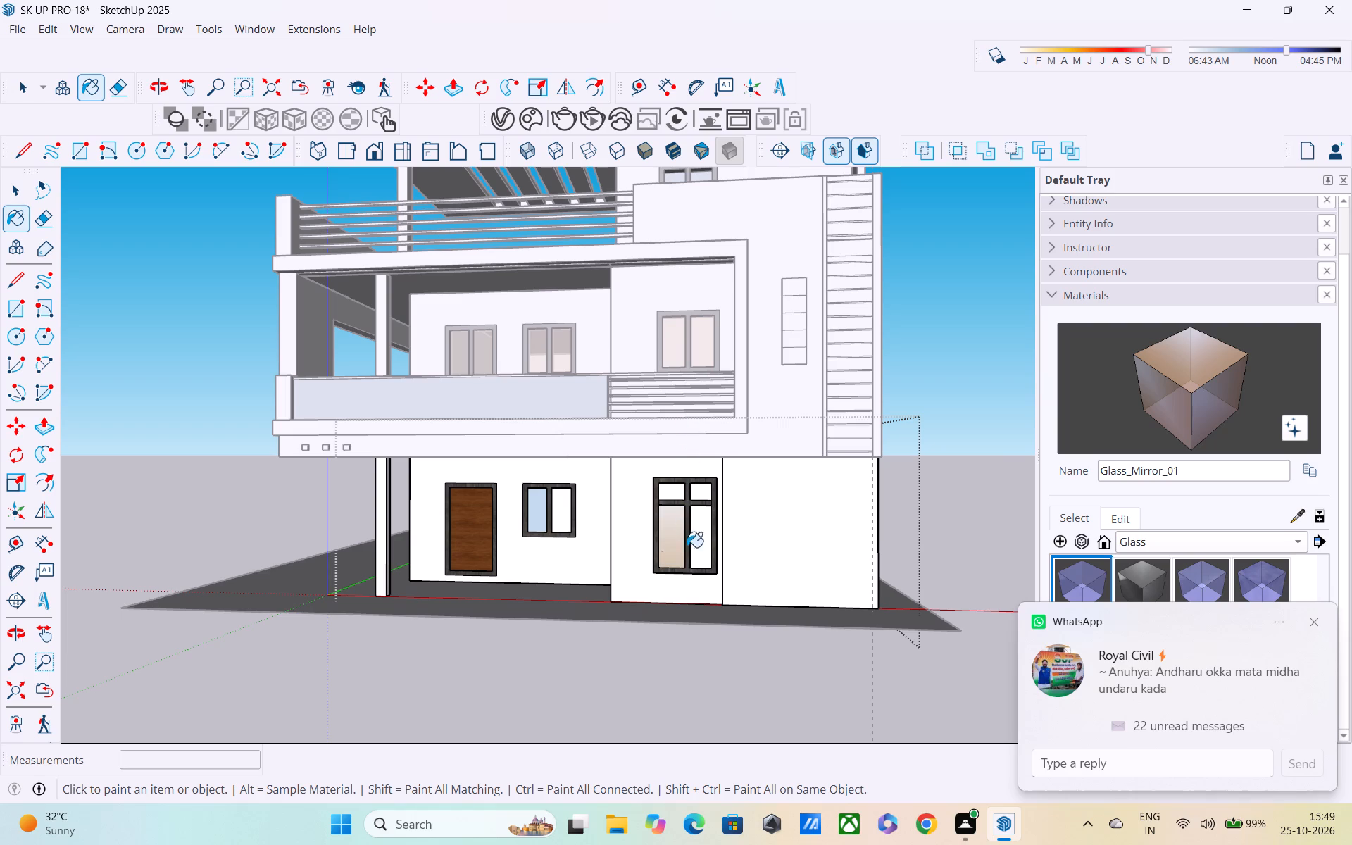
left_click(693, 553)
left_click(671, 492)
left_click(693, 499)
Paint both panes of the small ground-floor window with Glass_Mirror_01 and close the ground-floor group.
left_click(535, 508)
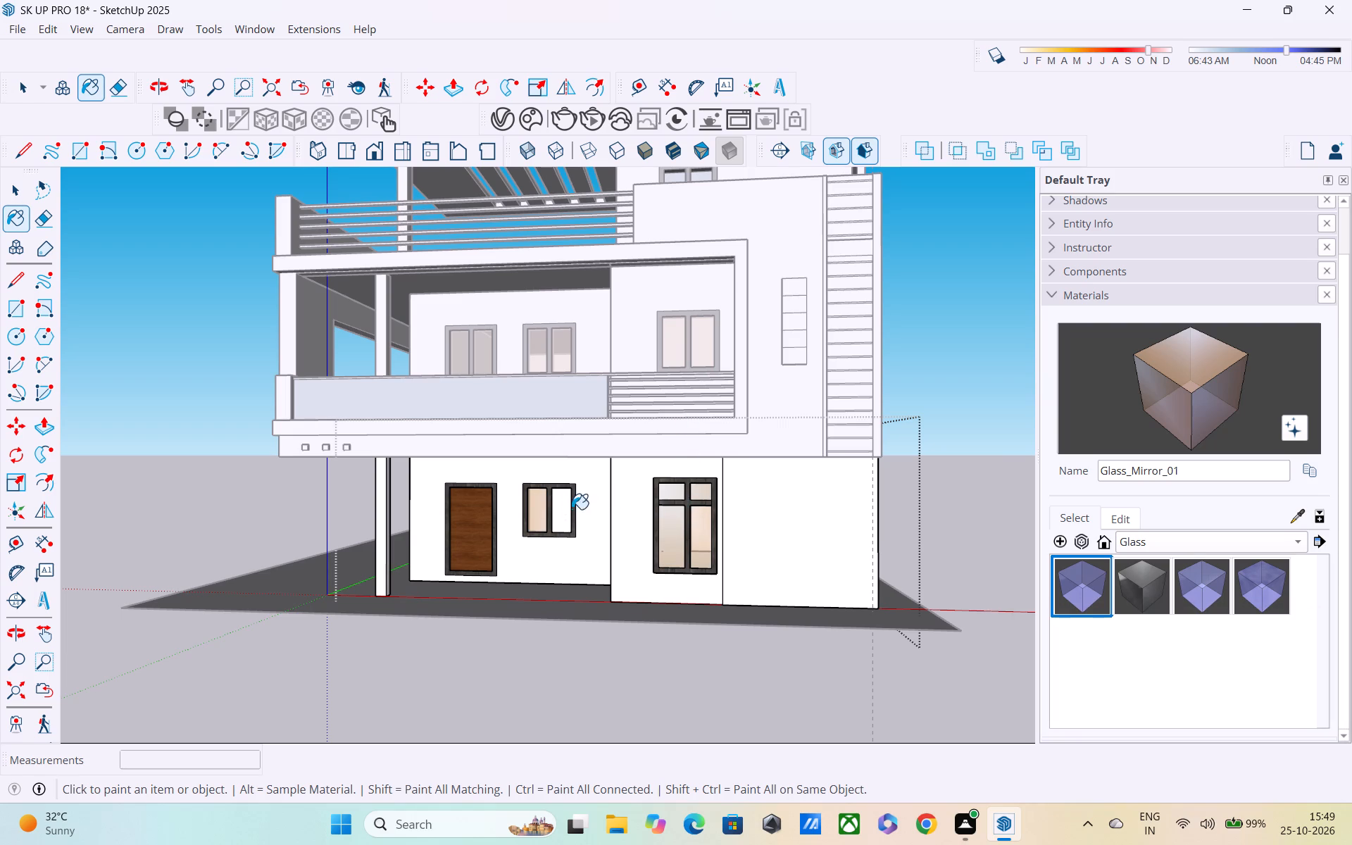
left_click(563, 505)
middle_click_drag(617, 511, 602, 577)
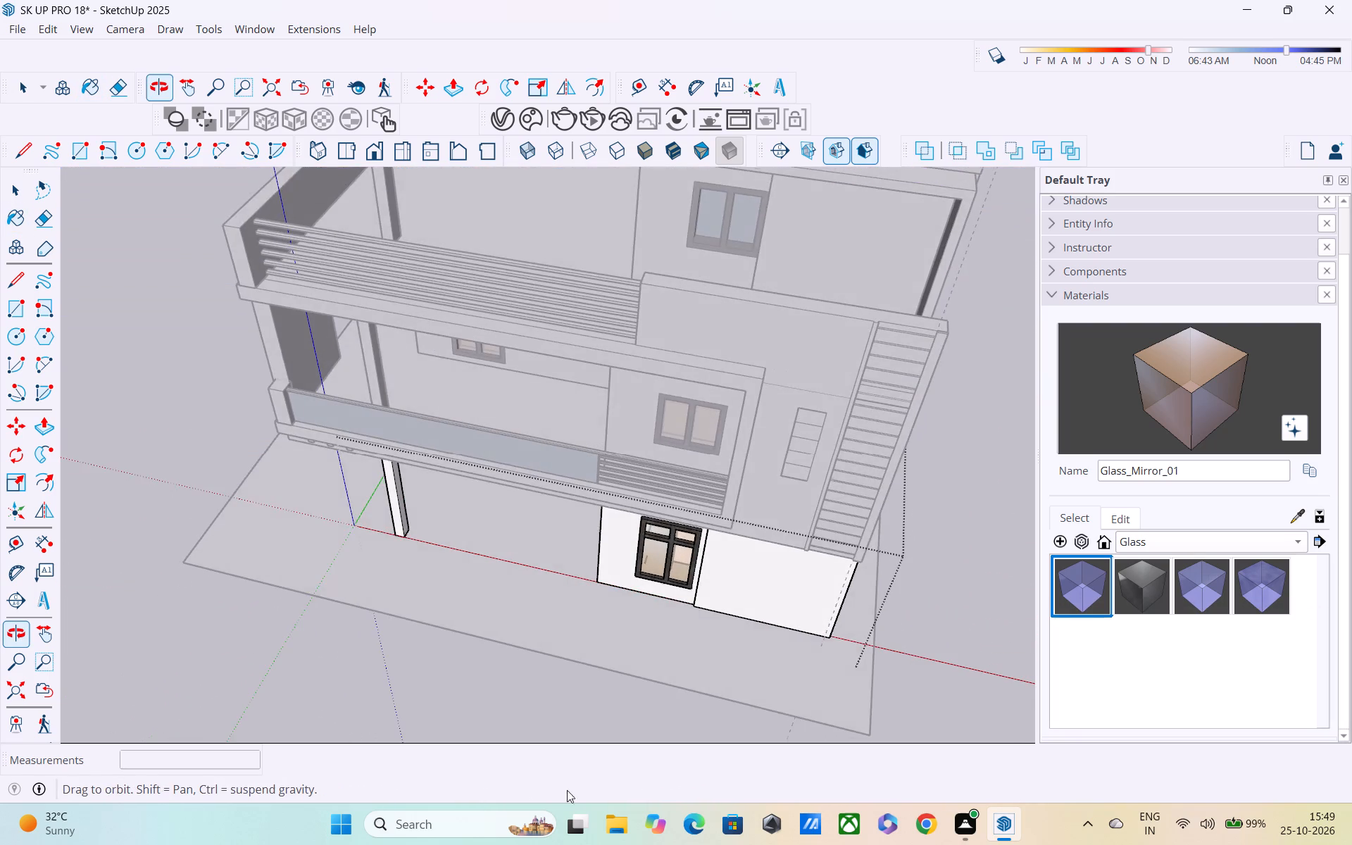
scroll(634, 603, "down", 4)
middle_click_drag(783, 608, 731, 506)
key("space")
left_click(898, 489)
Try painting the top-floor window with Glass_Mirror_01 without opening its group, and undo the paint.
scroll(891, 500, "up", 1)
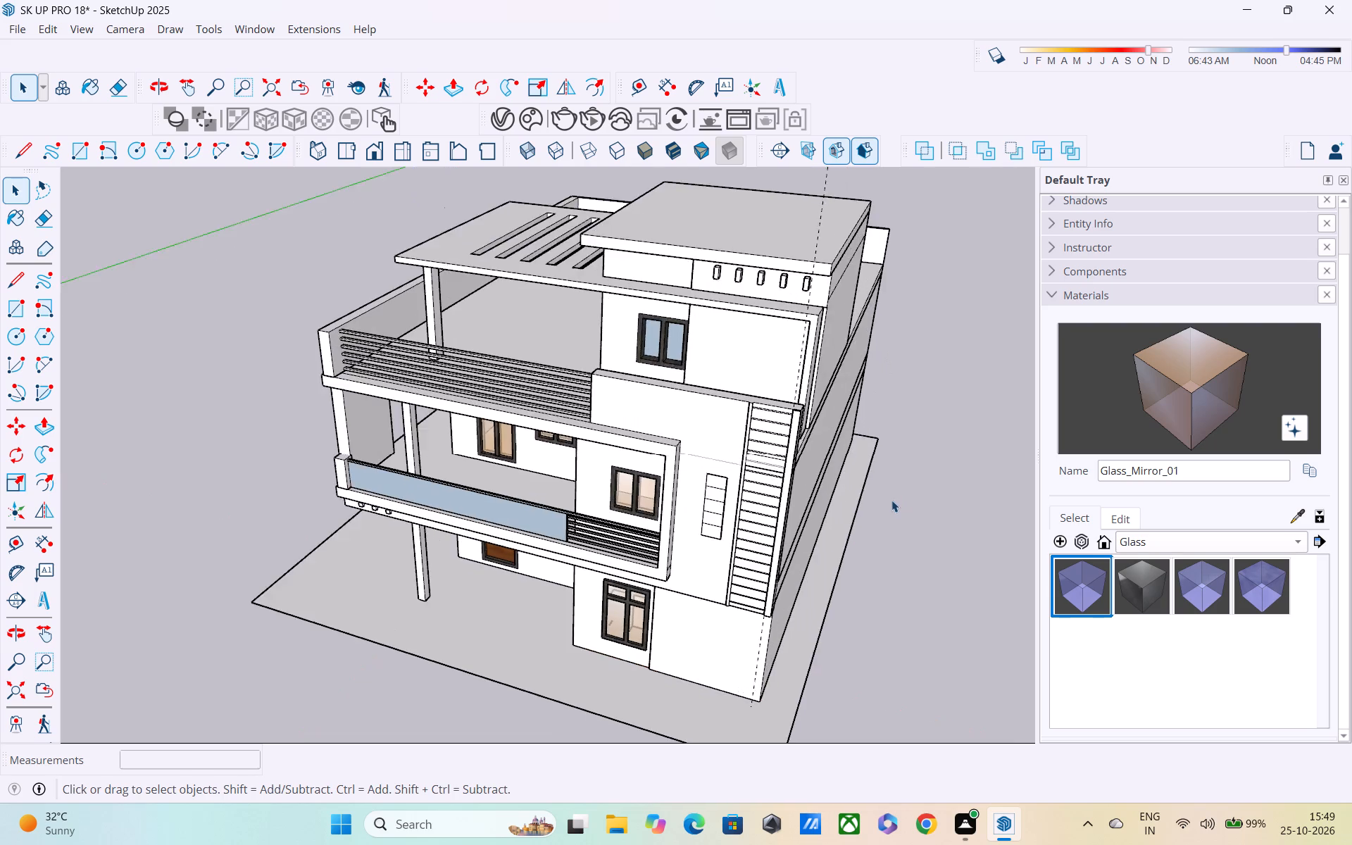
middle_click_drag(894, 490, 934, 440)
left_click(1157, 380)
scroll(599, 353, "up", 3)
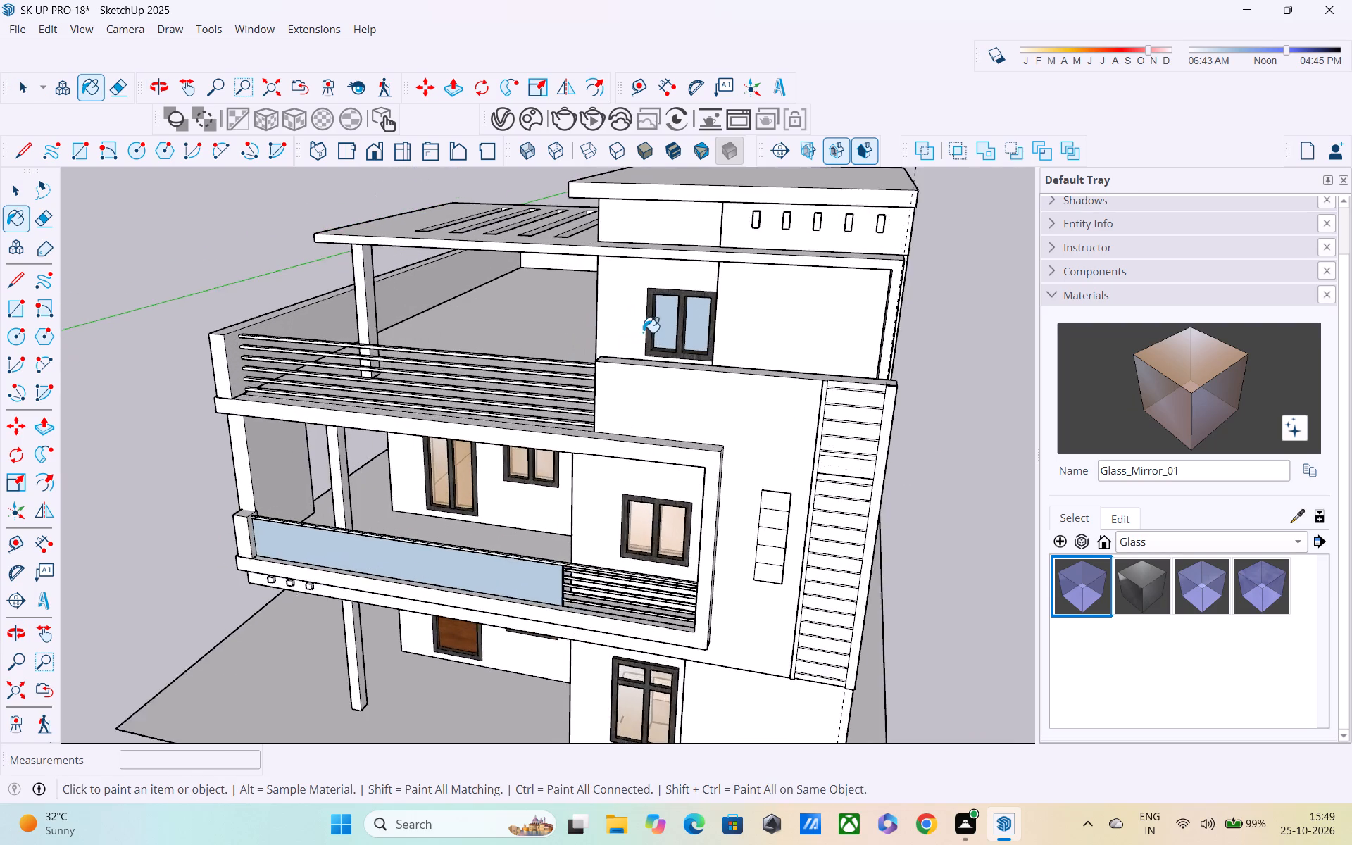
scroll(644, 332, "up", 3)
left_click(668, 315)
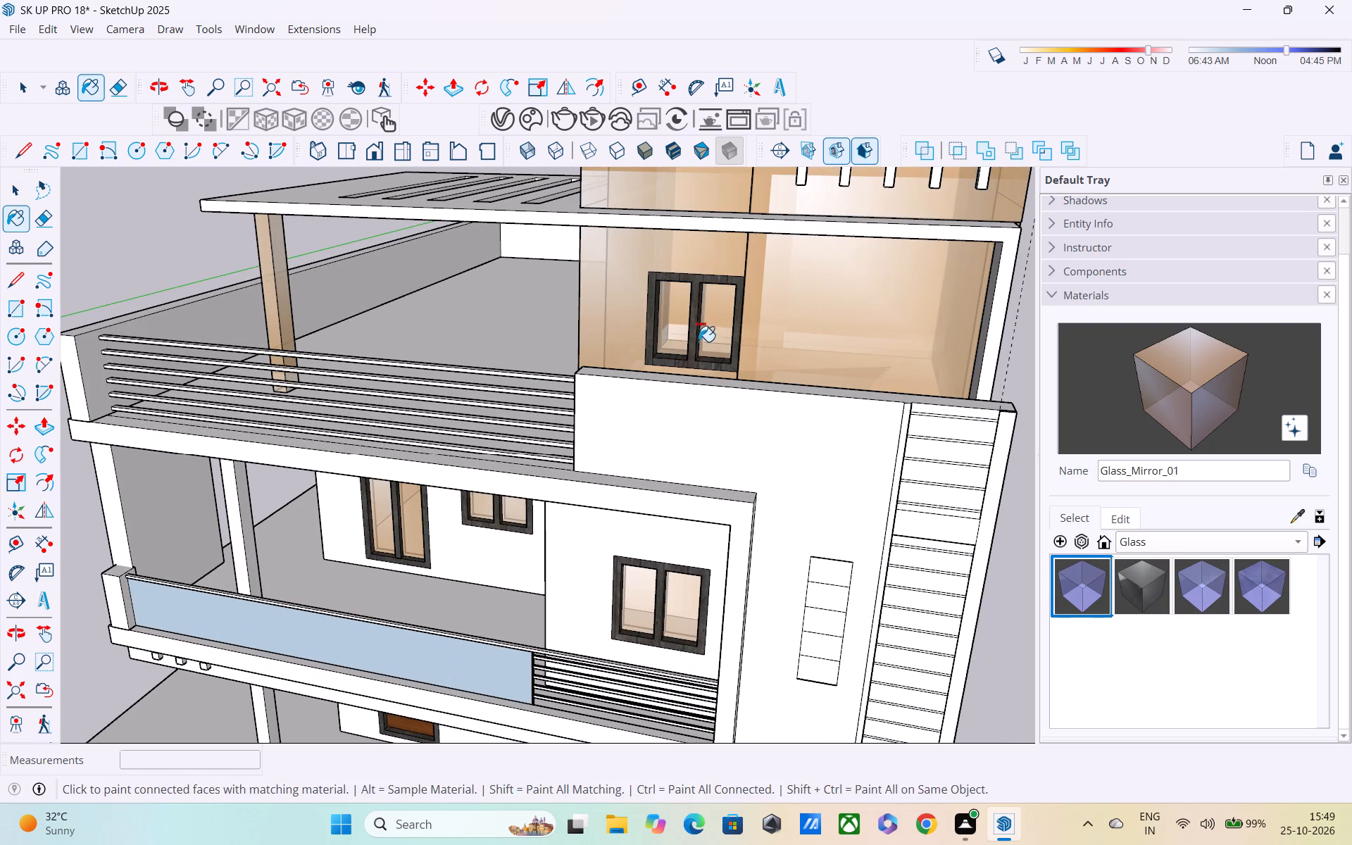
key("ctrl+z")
Open the top-floor group, paint both window panes with Glass_Mirror_01 and close the group.
key("space")
double_click(781, 356)
left_click(1155, 375)
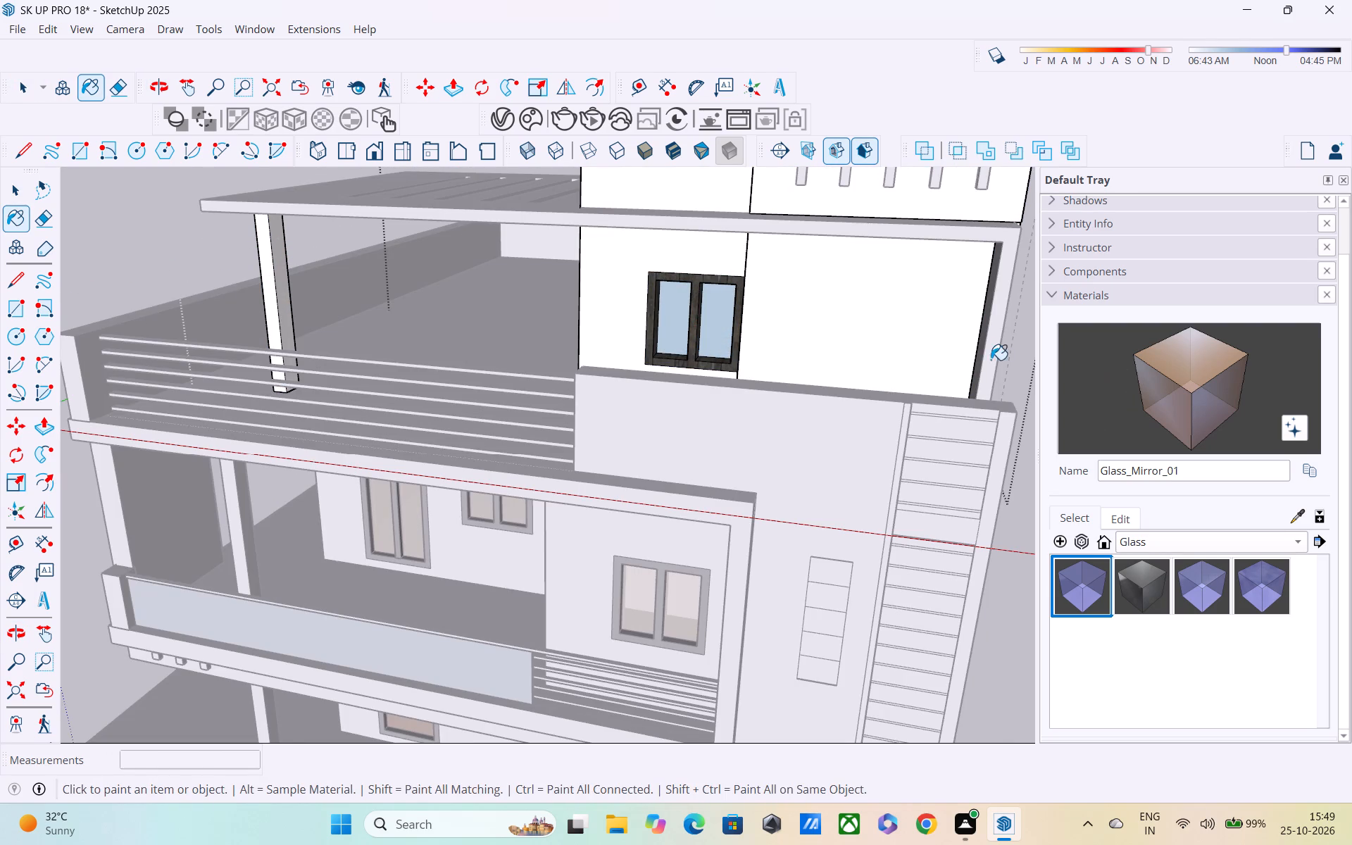
left_click(675, 318)
left_click(722, 325)
middle_click_drag(728, 346, 722, 285)
scroll(720, 283, "down", 2)
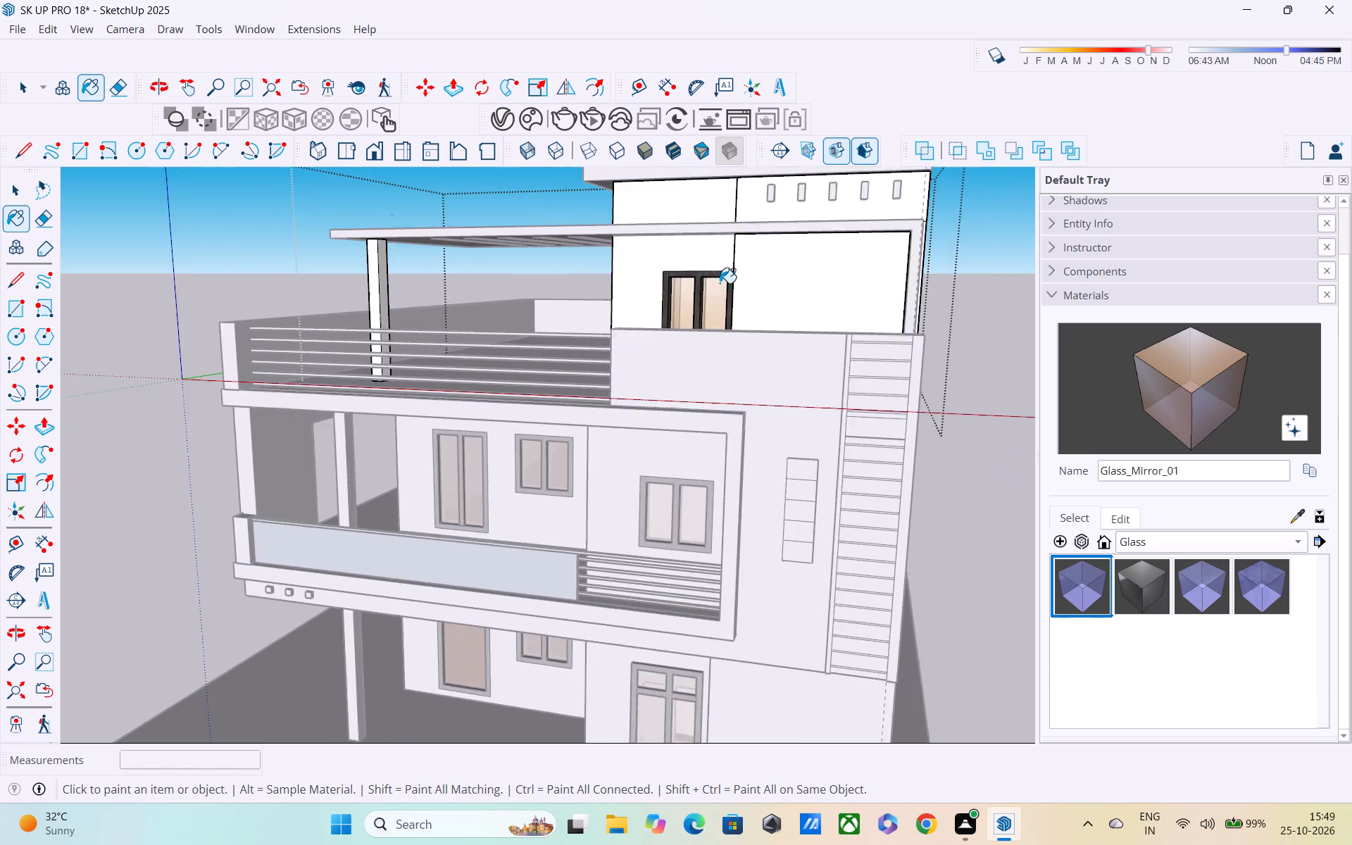
scroll(720, 283, "down", 5)
key("space")
left_click(886, 375)
Paint the first-floor balcony's glass railing panel with the Glass_Safety_01 material.
scroll(727, 470, "down", 4)
middle_click_drag(635, 480, 641, 431)
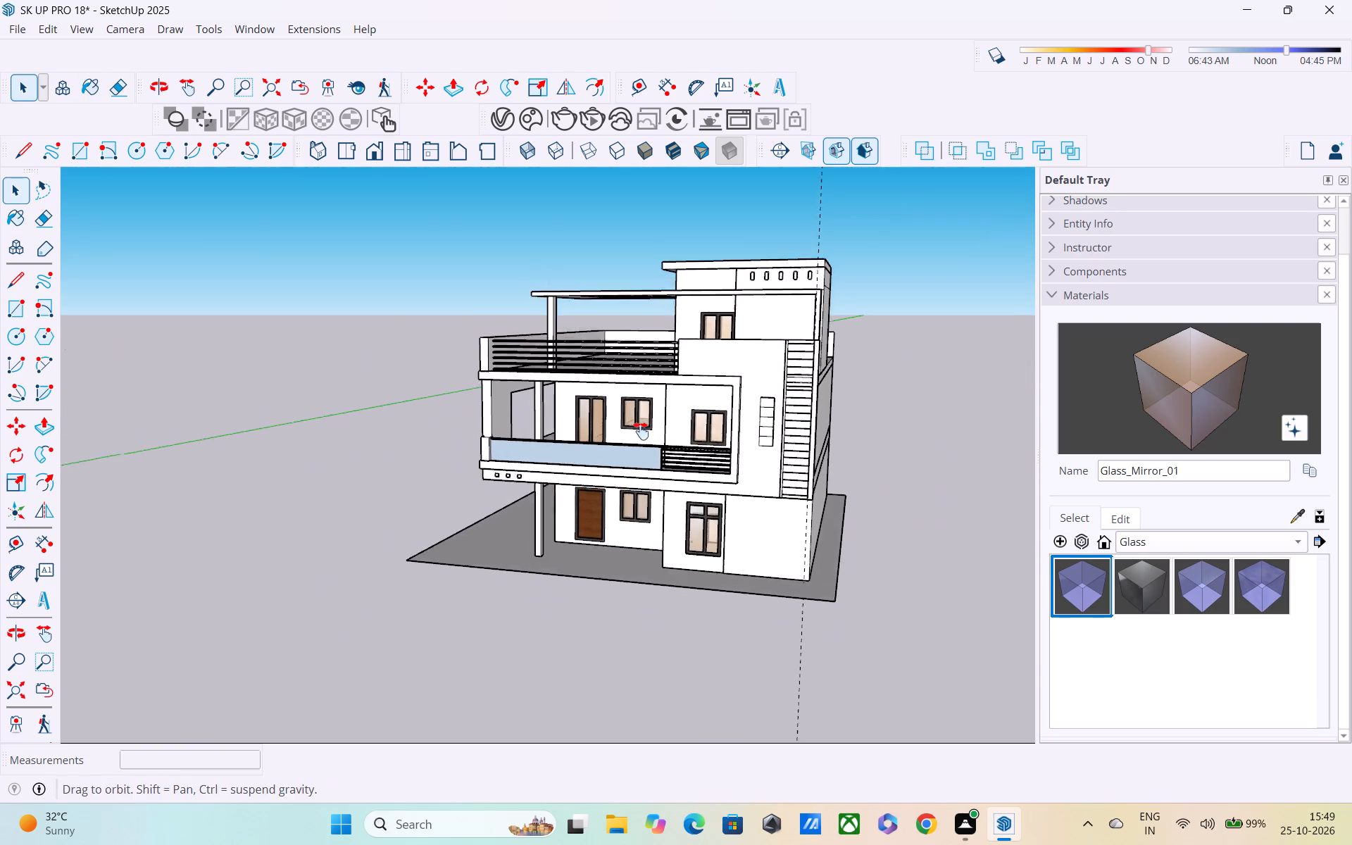
middle_click_drag(641, 431, 644, 423)
scroll(545, 435, "down", 1)
middle_click_drag(543, 443, 613, 442)
scroll(616, 432, "up", 3)
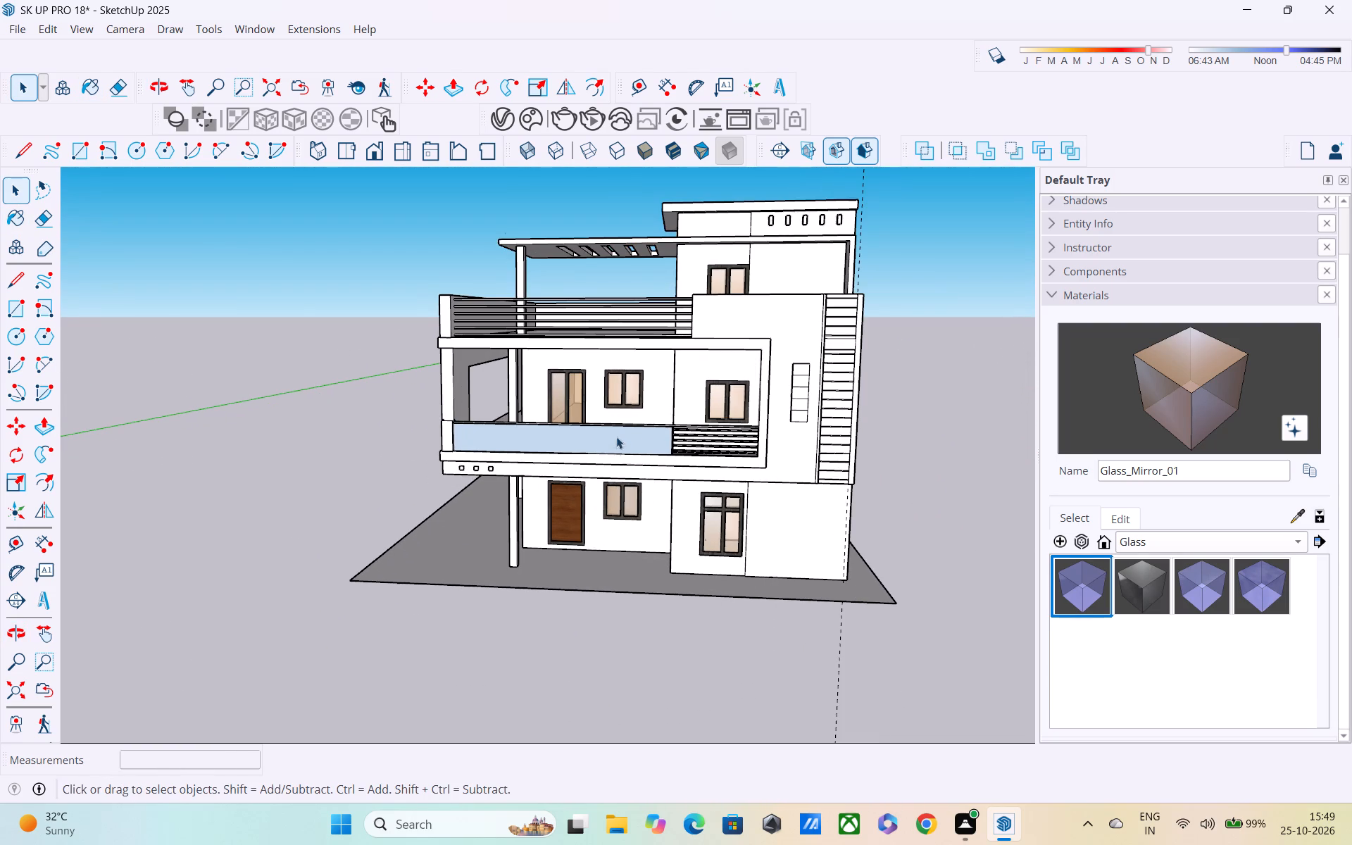
left_click(1222, 588)
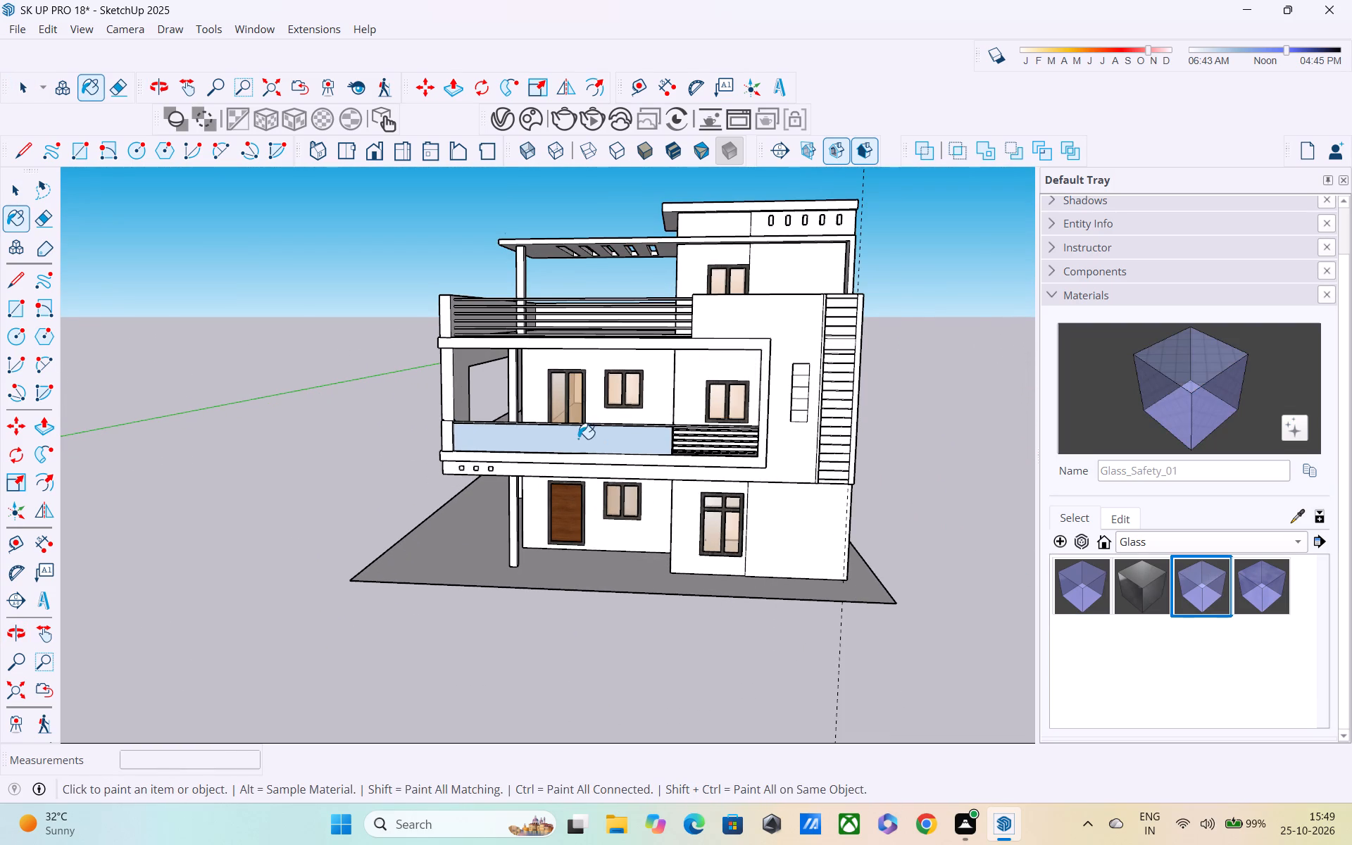
scroll(578, 439, "up", 3)
left_click(575, 434)
middle_click_drag(593, 470, 589, 398)
scroll(588, 420, "down", 2)
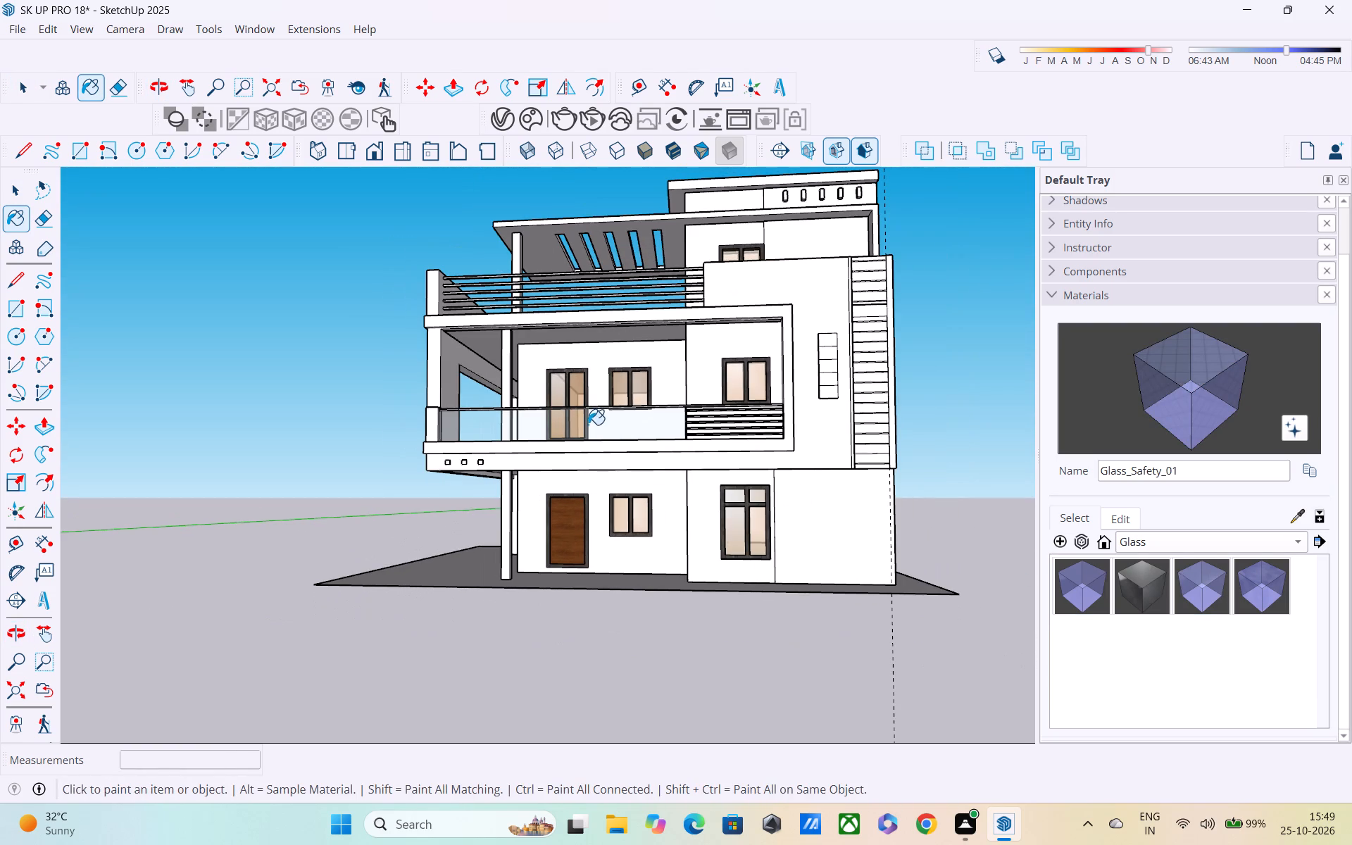
scroll(589, 457, "down", 3)
middle_click_drag(590, 494, 660, 592)
key("space")
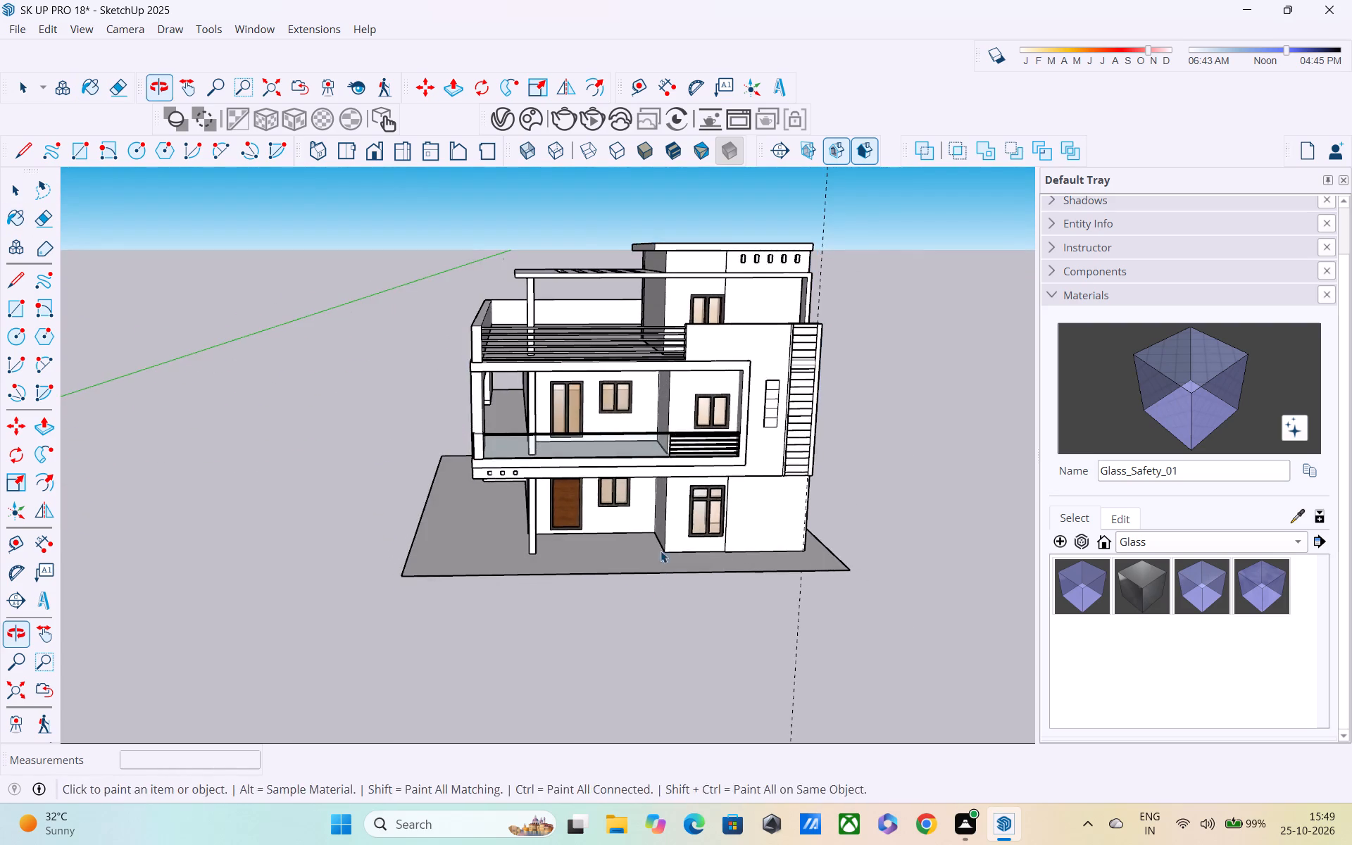
Examine the balcony's glass railing and handrail up close and the front elevation as a whole.
scroll(656, 444, "up", 12)
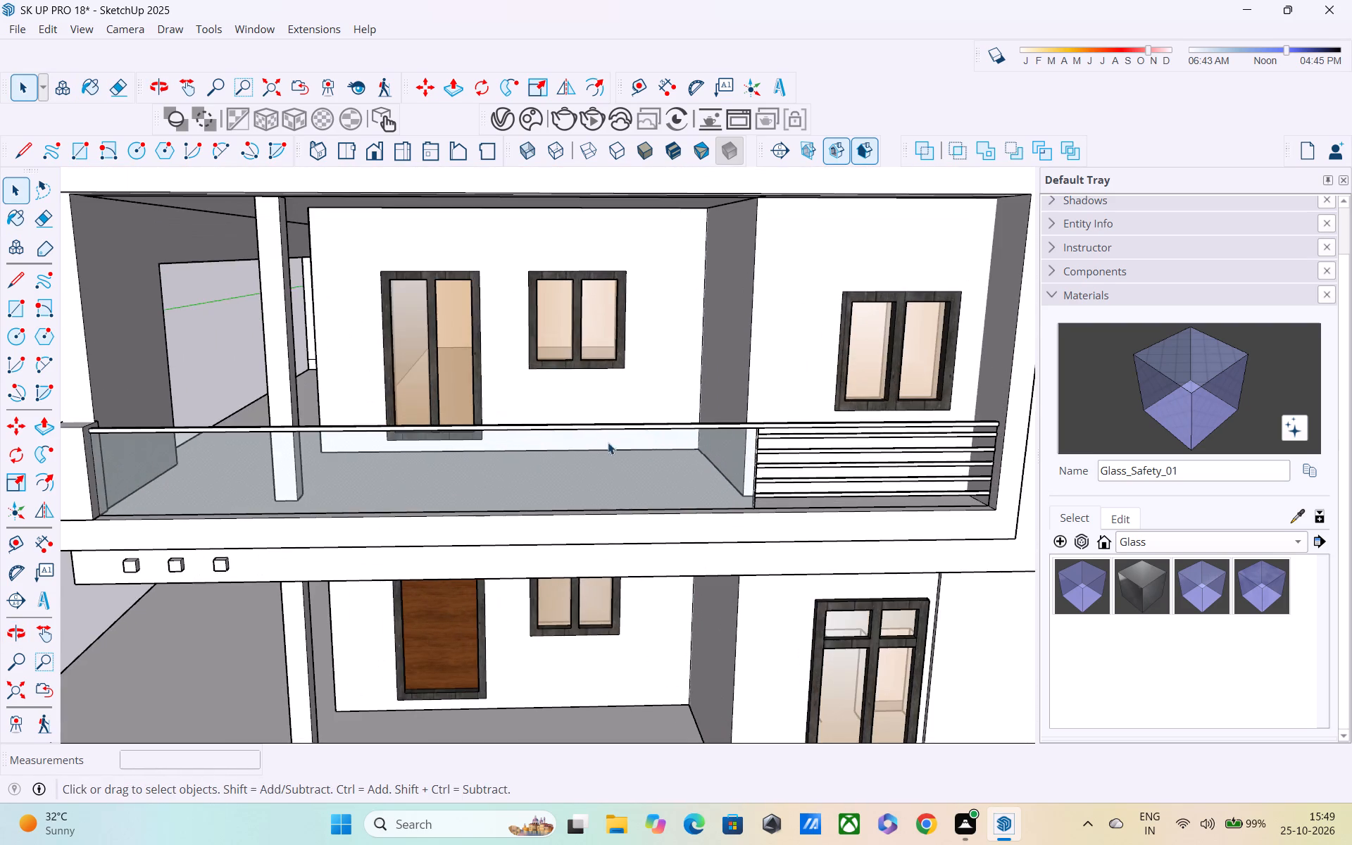
middle_click_drag(605, 442, 592, 415)
scroll(621, 441, "up", 5)
middle_click_drag(632, 408, 632, 523)
scroll(601, 451, "up", 8)
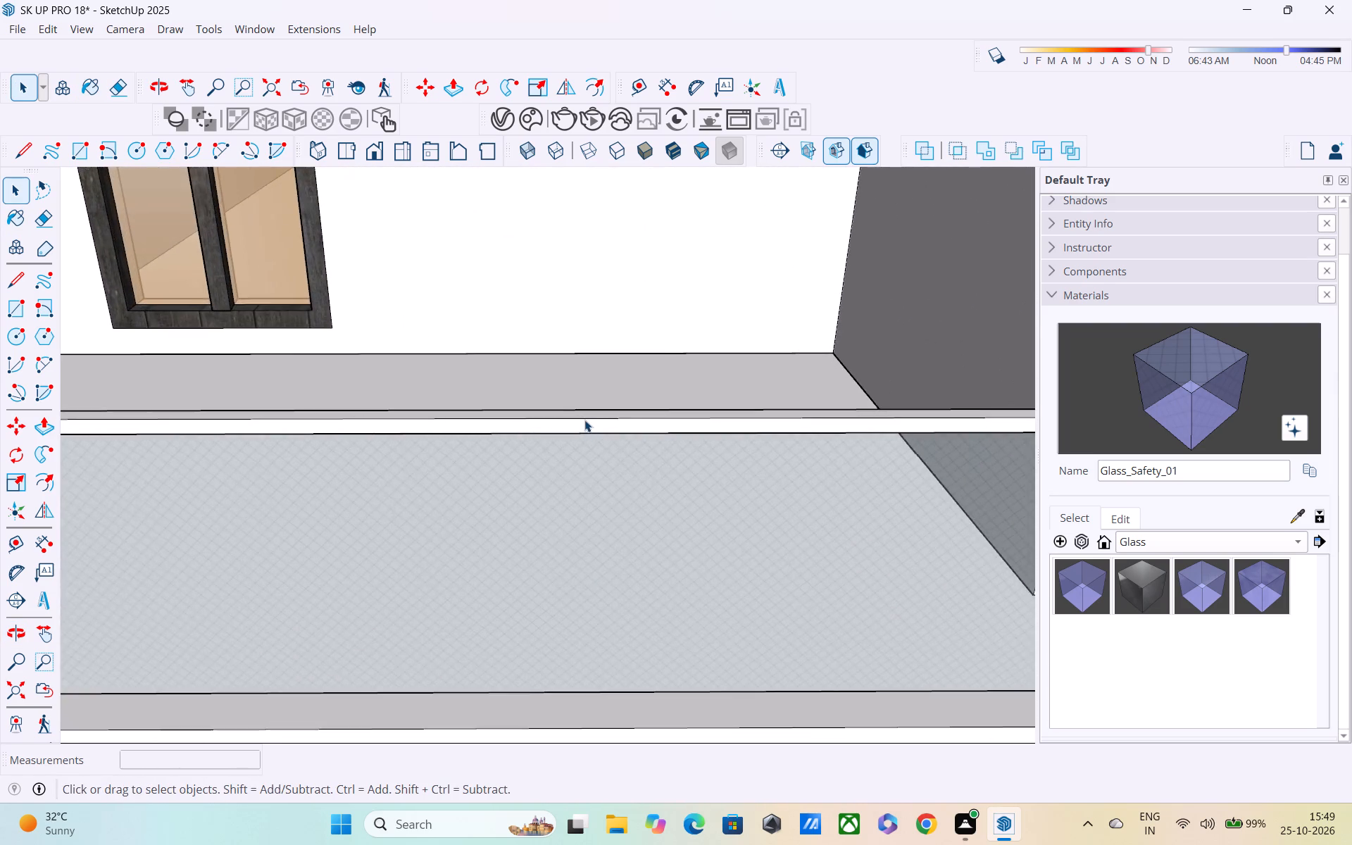
scroll(584, 420, "up", 5)
scroll(584, 418, "down", 11)
middle_click_drag(578, 459, 577, 398)
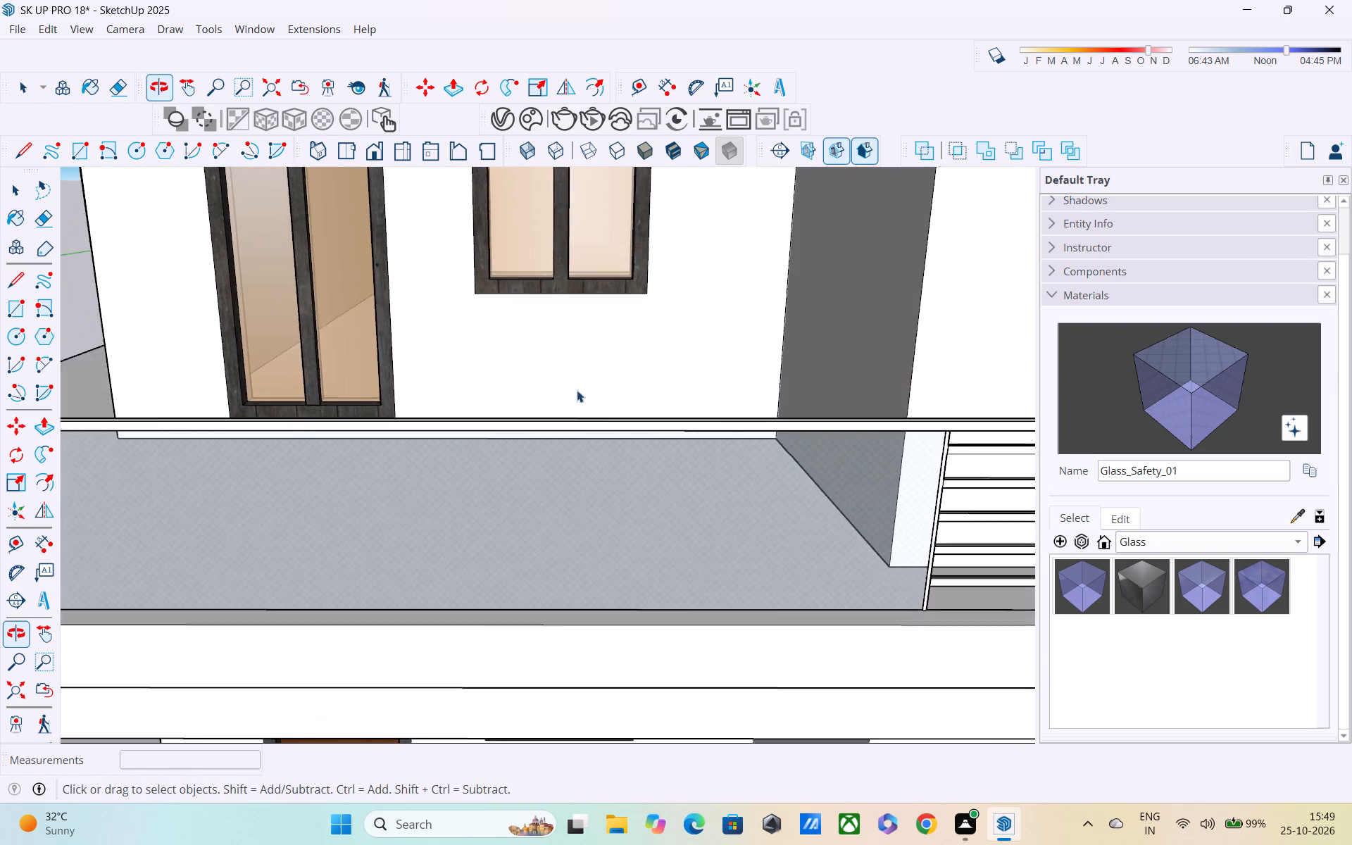
scroll(575, 387, "down", 6)
scroll(570, 444, "down", 6)
middle_click_drag(557, 420, 525, 363)
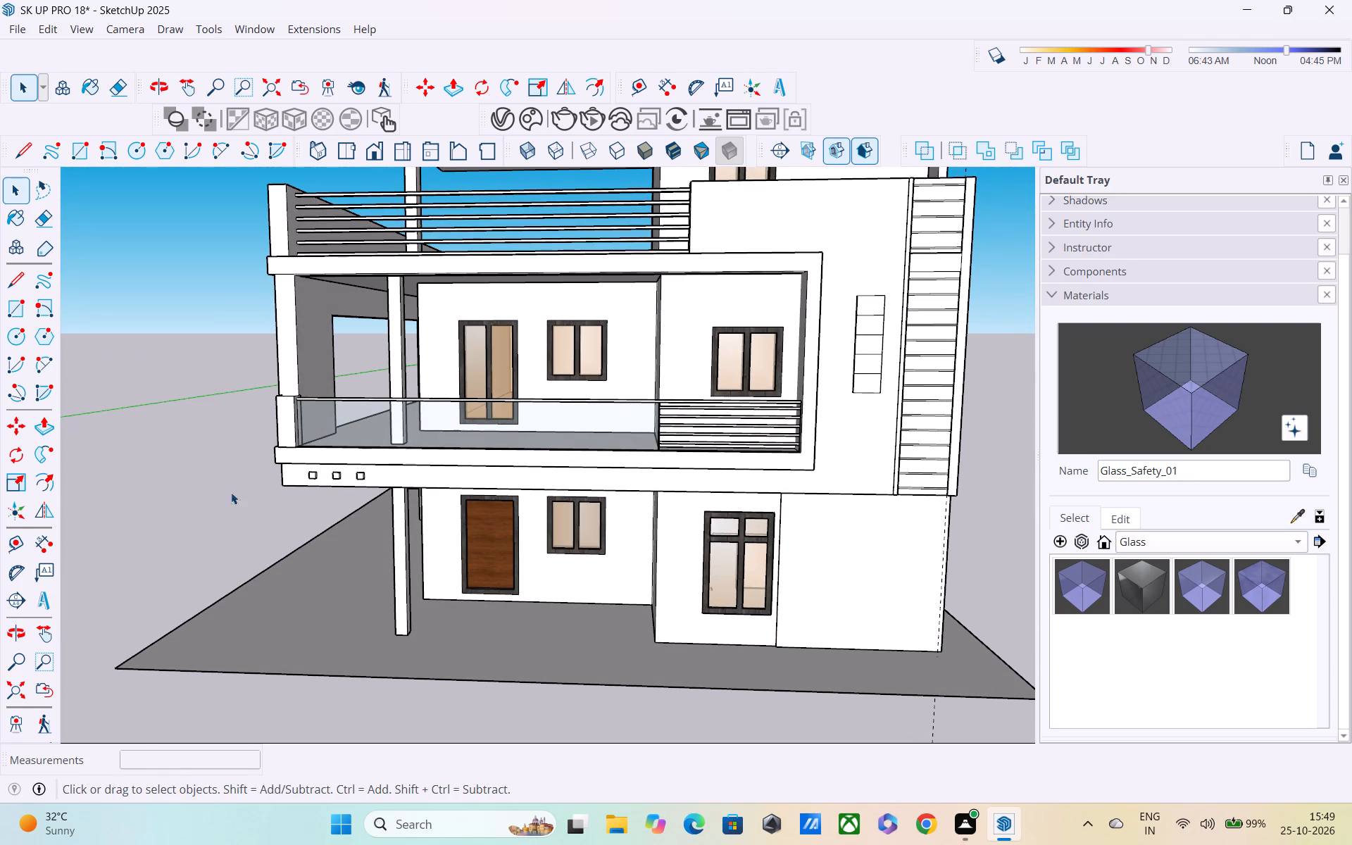
scroll(87, 506, "down", 2)
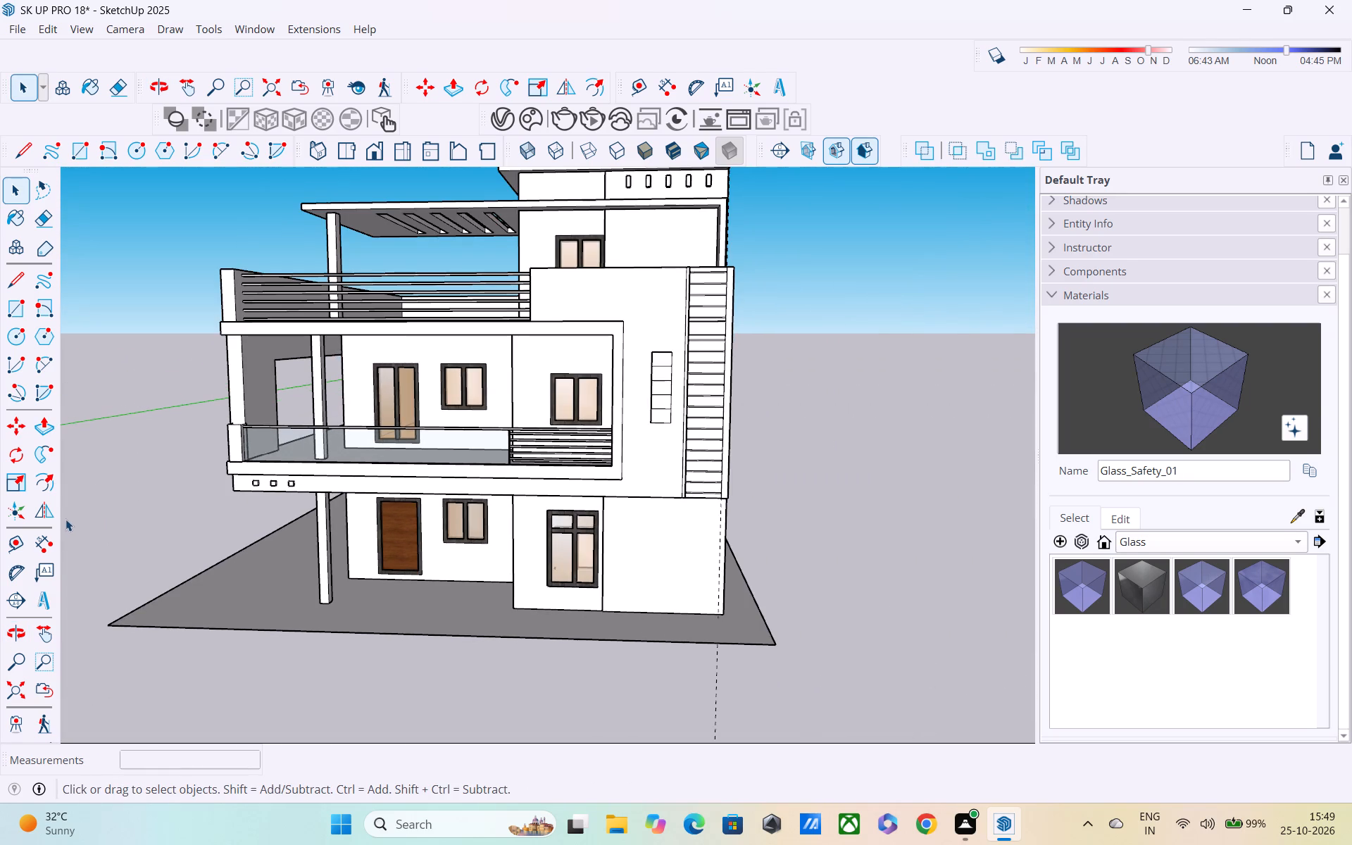
scroll(65, 520, "down", 1)
Examine the side of the house and the underside of the slotted pergola slab over the terrace.
middle_click_drag(34, 532, 13, 555)
middle_click_drag(51, 507, 404, 626)
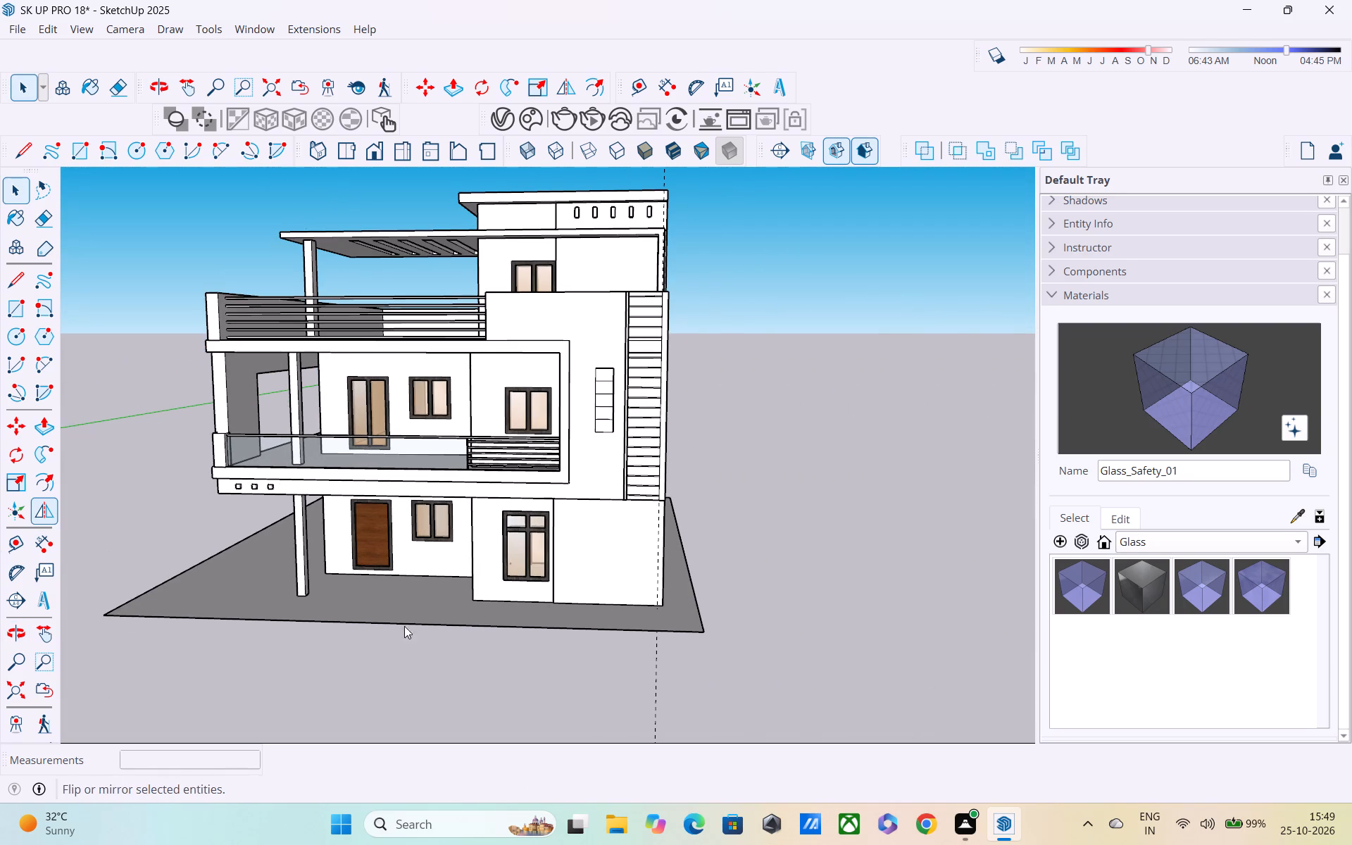
middle_click_drag(404, 626, 456, 619)
middle_click_drag(400, 391, 969, 427)
middle_click_drag(2, 337, 364, 534)
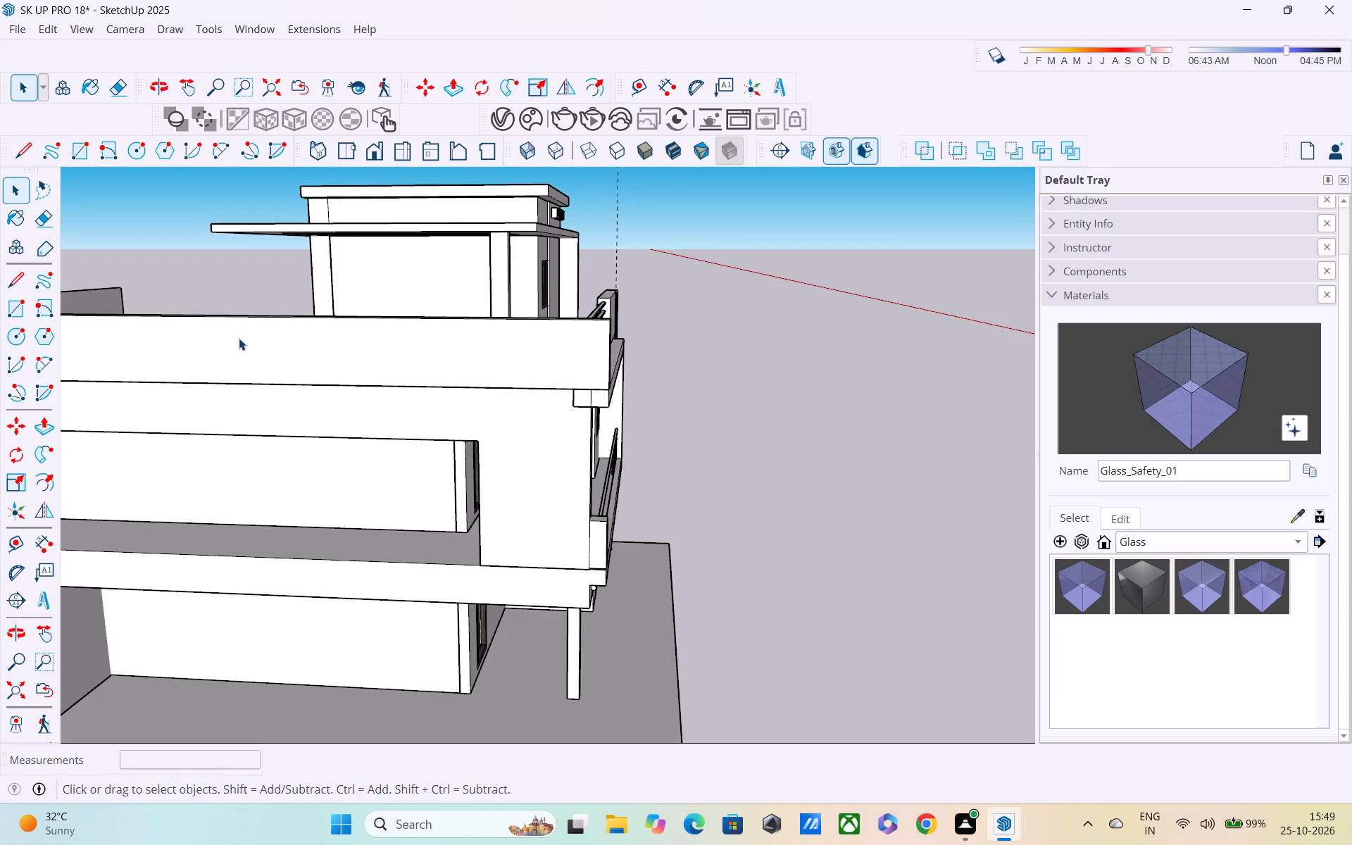
middle_click_drag(236, 334, 363, 487)
scroll(268, 327, "up", 4)
middle_click_drag(273, 449, 314, 370)
scroll(320, 328, "up", 4)
middle_click_drag(321, 377, 358, 317)
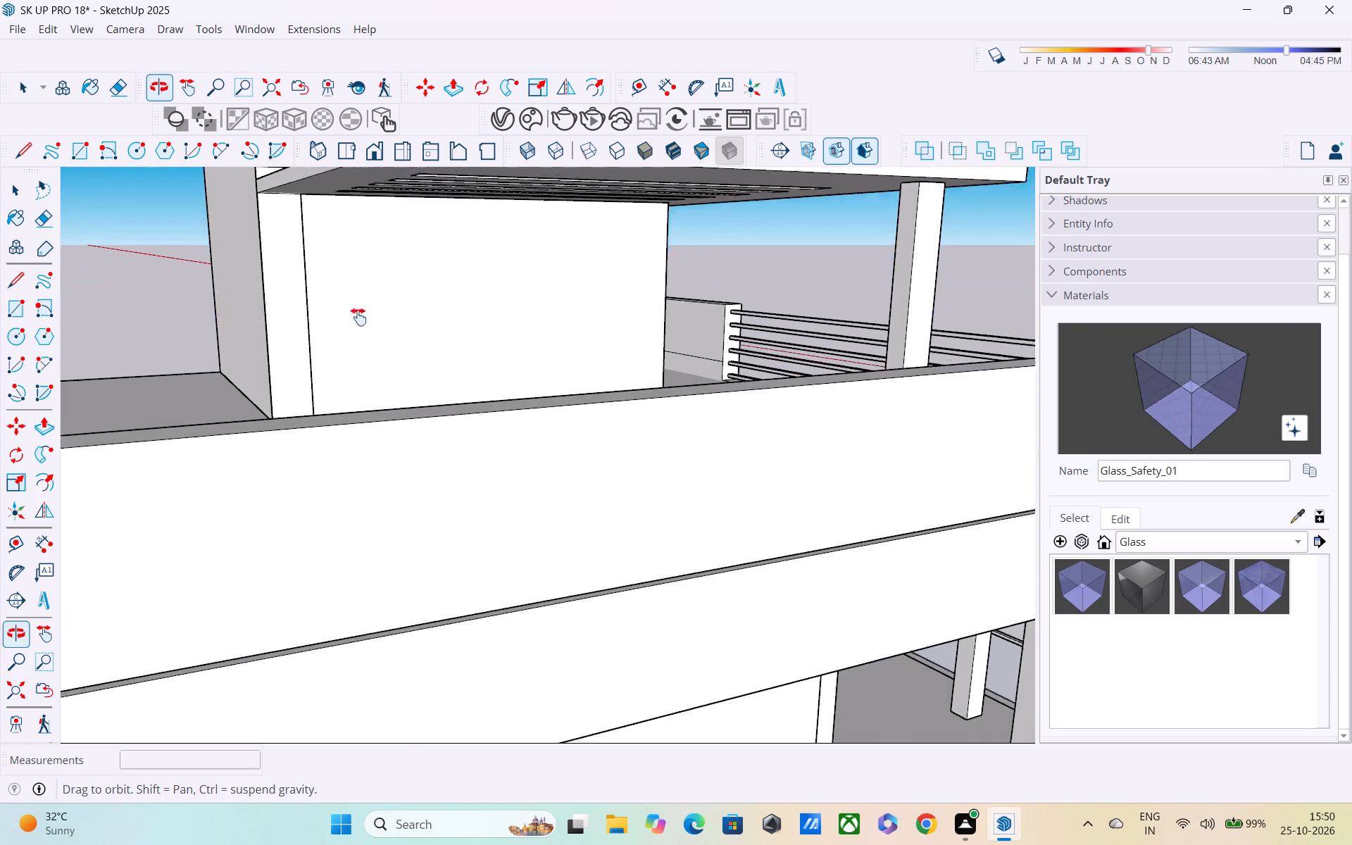
middle_click_drag(358, 317, 501, 503)
scroll(654, 551, "up", 2)
middle_click_drag(664, 496, 645, 378)
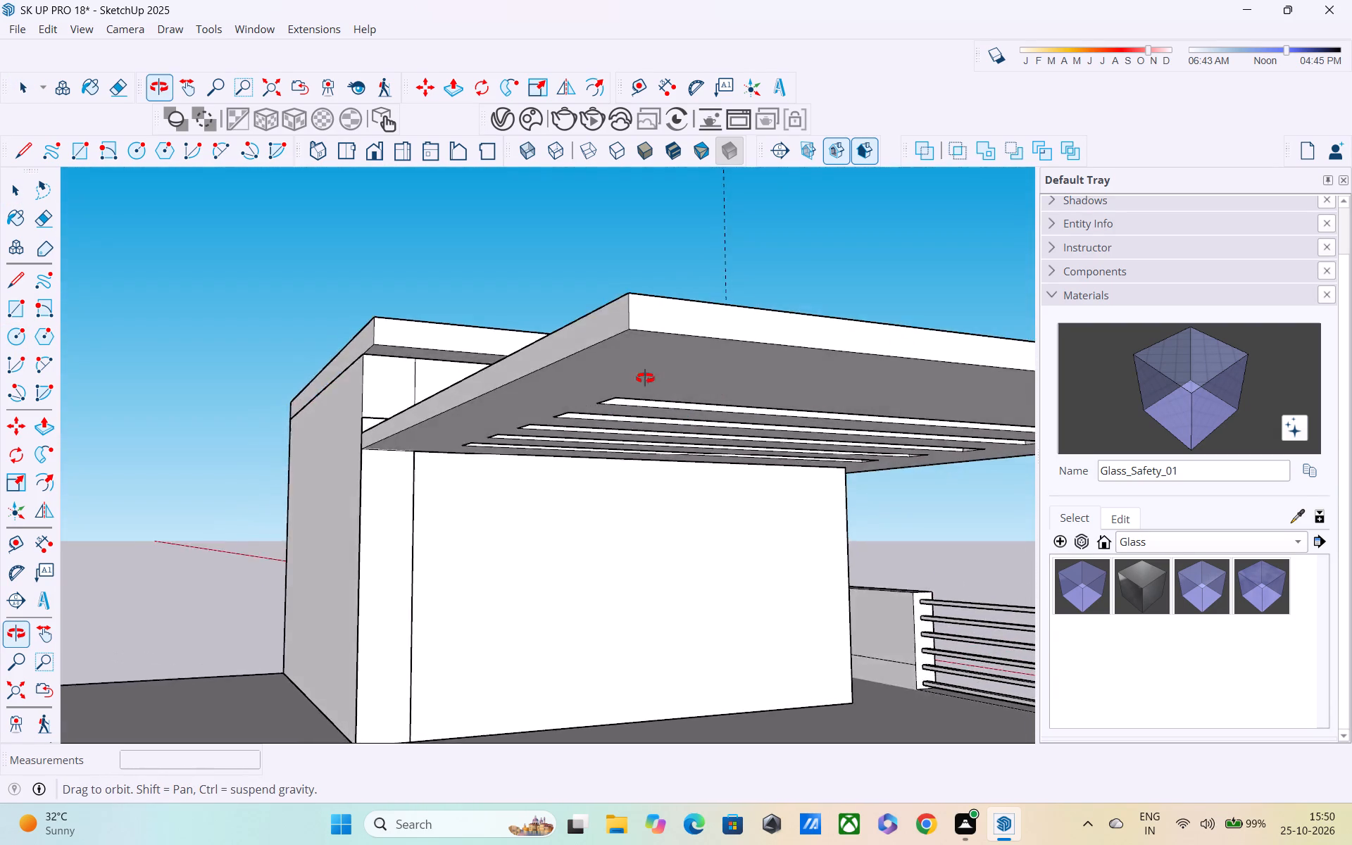
middle_click_drag(645, 378, 630, 324)
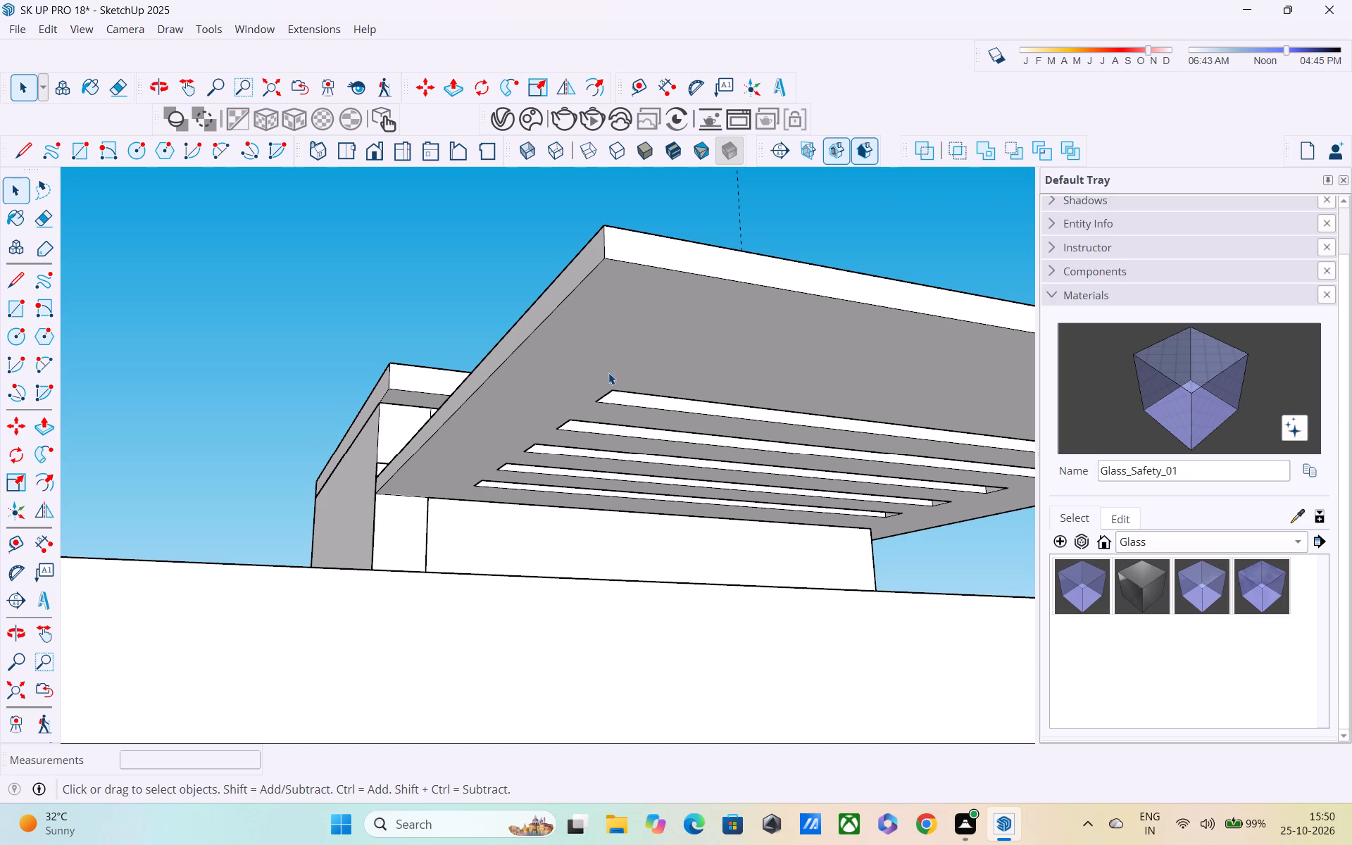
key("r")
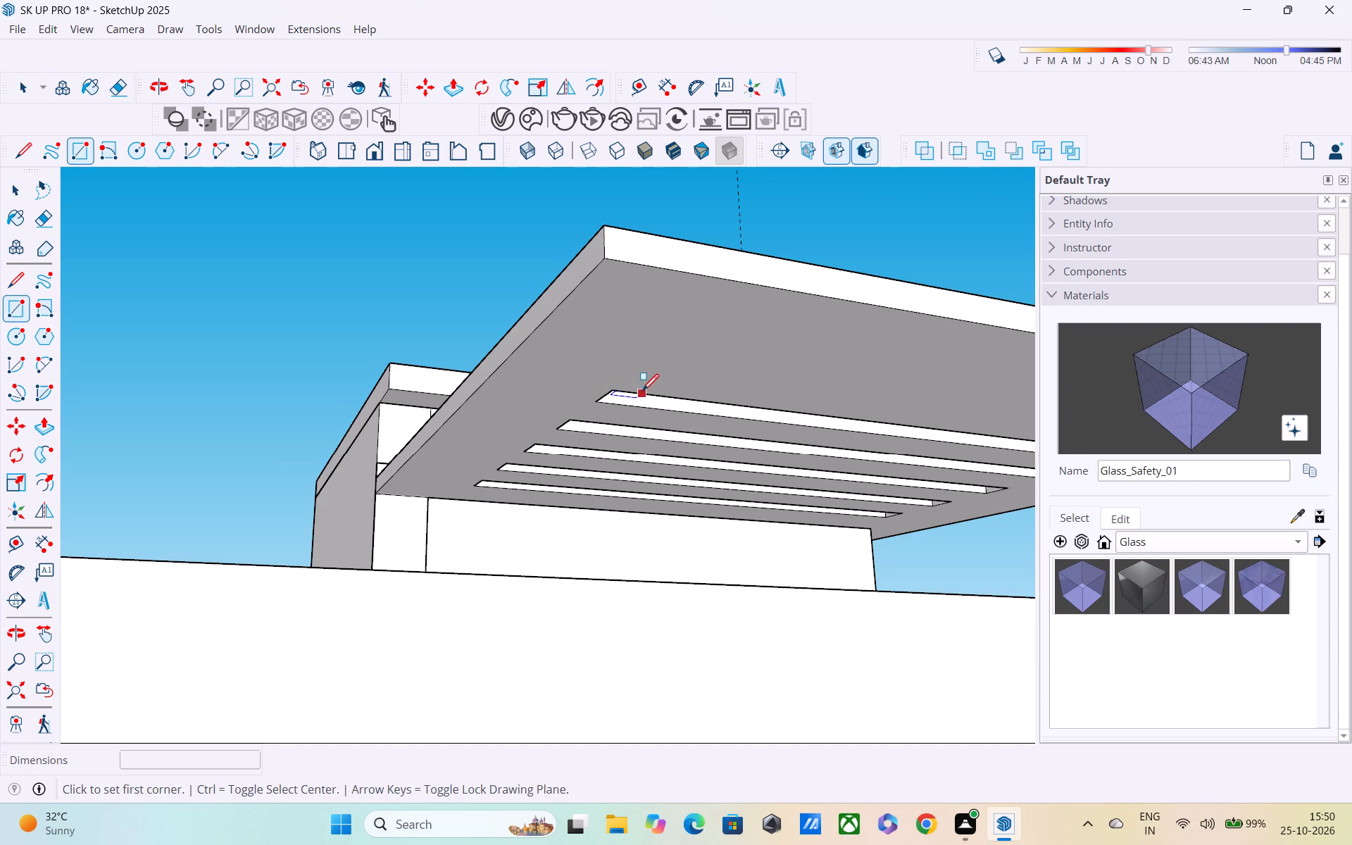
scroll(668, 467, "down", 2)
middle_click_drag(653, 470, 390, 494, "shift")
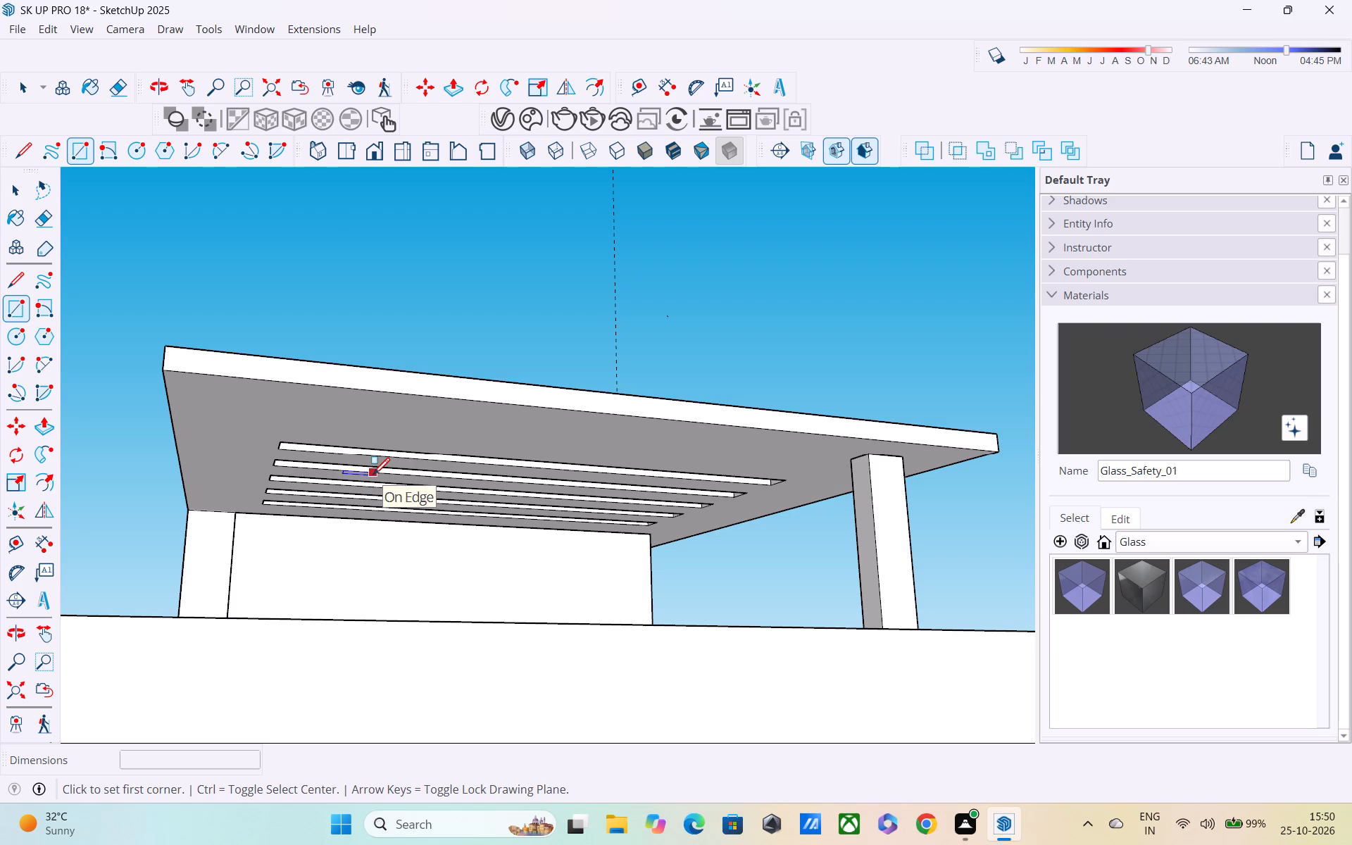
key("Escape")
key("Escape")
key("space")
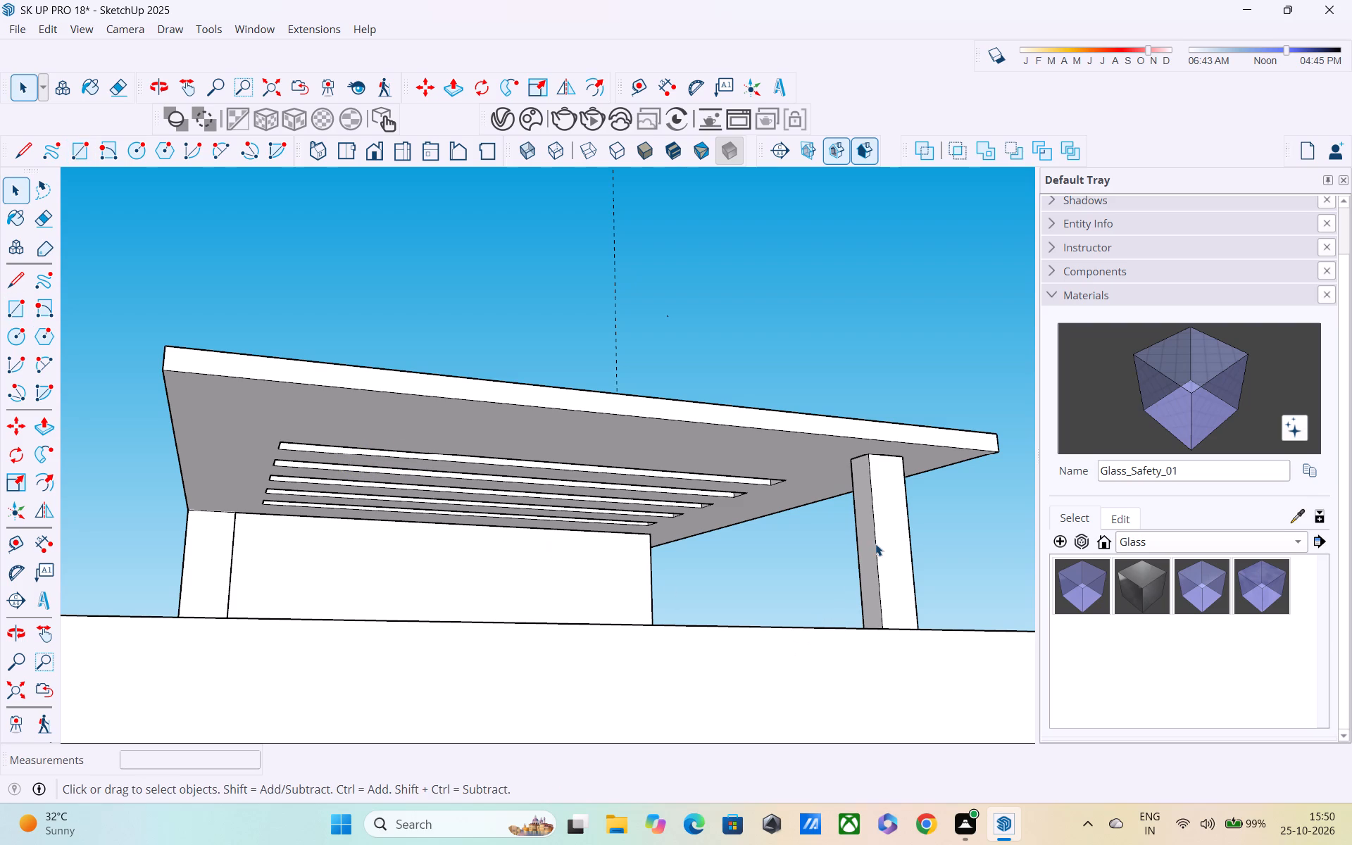
Open the terrace pergola group, copy the entire column about 14' 1" back along the slab's outer side to its rear edge, and close the group.
double_click(877, 542)
middle_click_drag(877, 546, 870, 577)
double_click(868, 571)
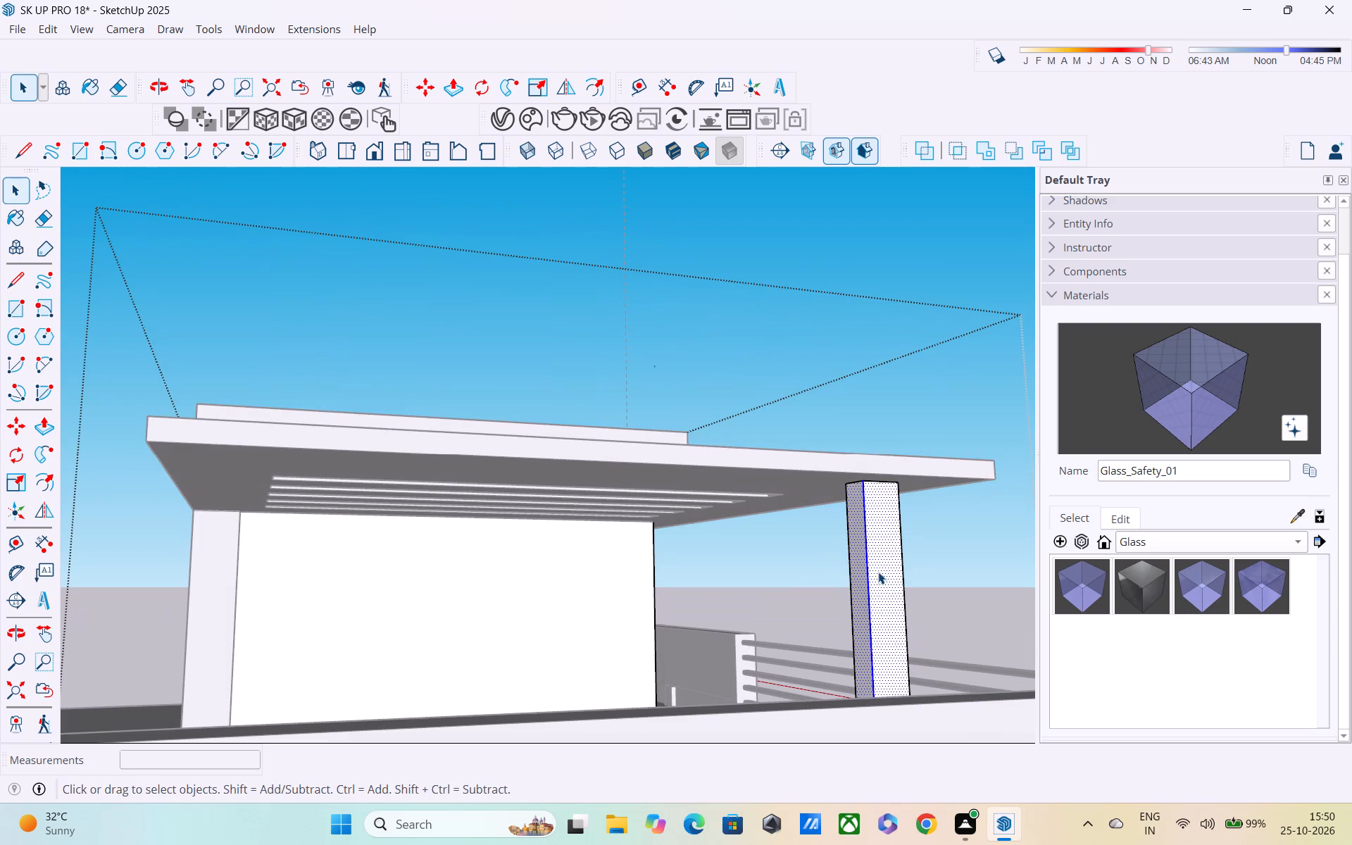
middle_click_drag(878, 573, 820, 525)
scroll(820, 530, "up", 2)
middle_click_drag(830, 536, 811, 502, "shift")
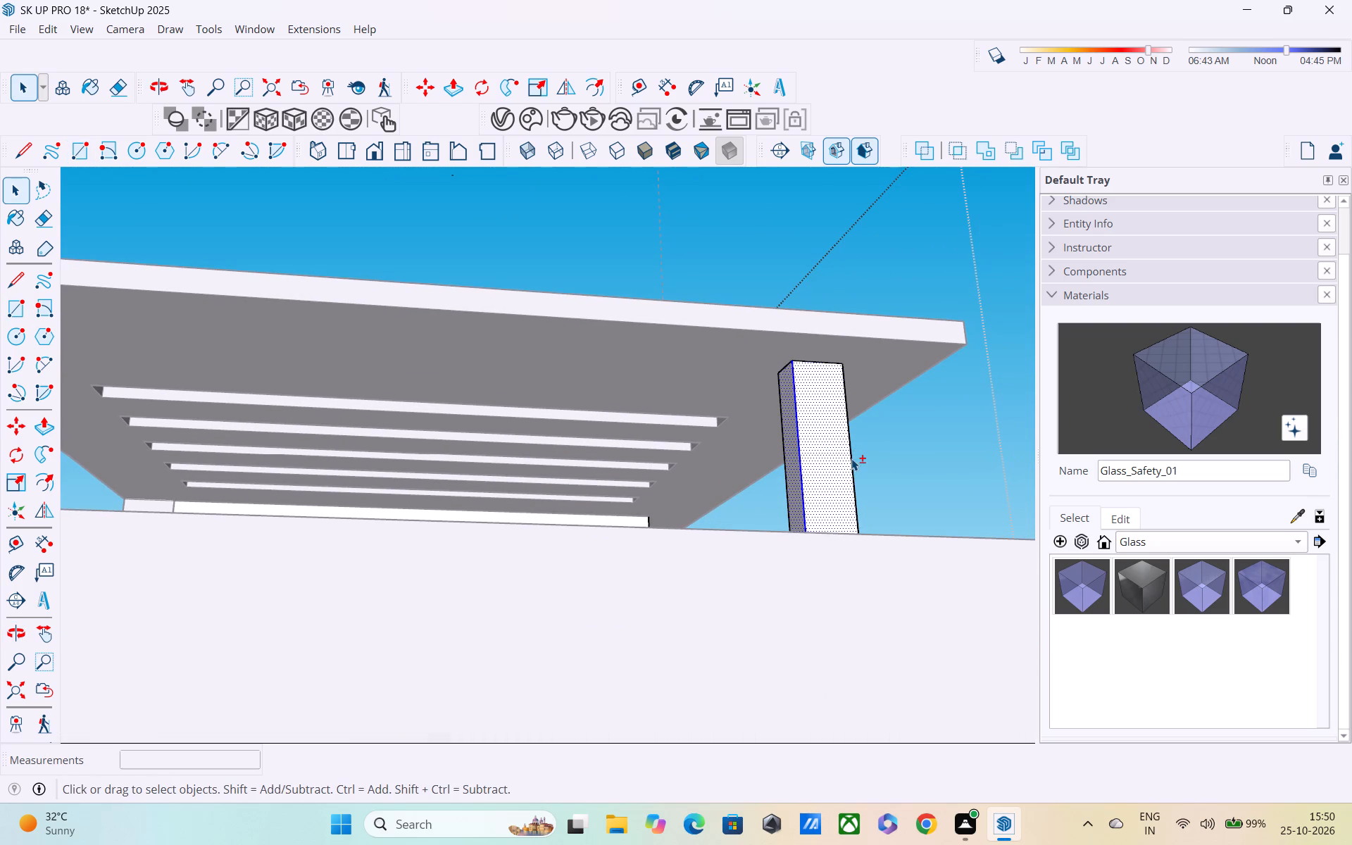
left_click(852, 459, "shift")
scroll(806, 464, "up", 1, "shift")
middle_click_drag(806, 466, 911, 530, "shift")
scroll(808, 489, "down", 1)
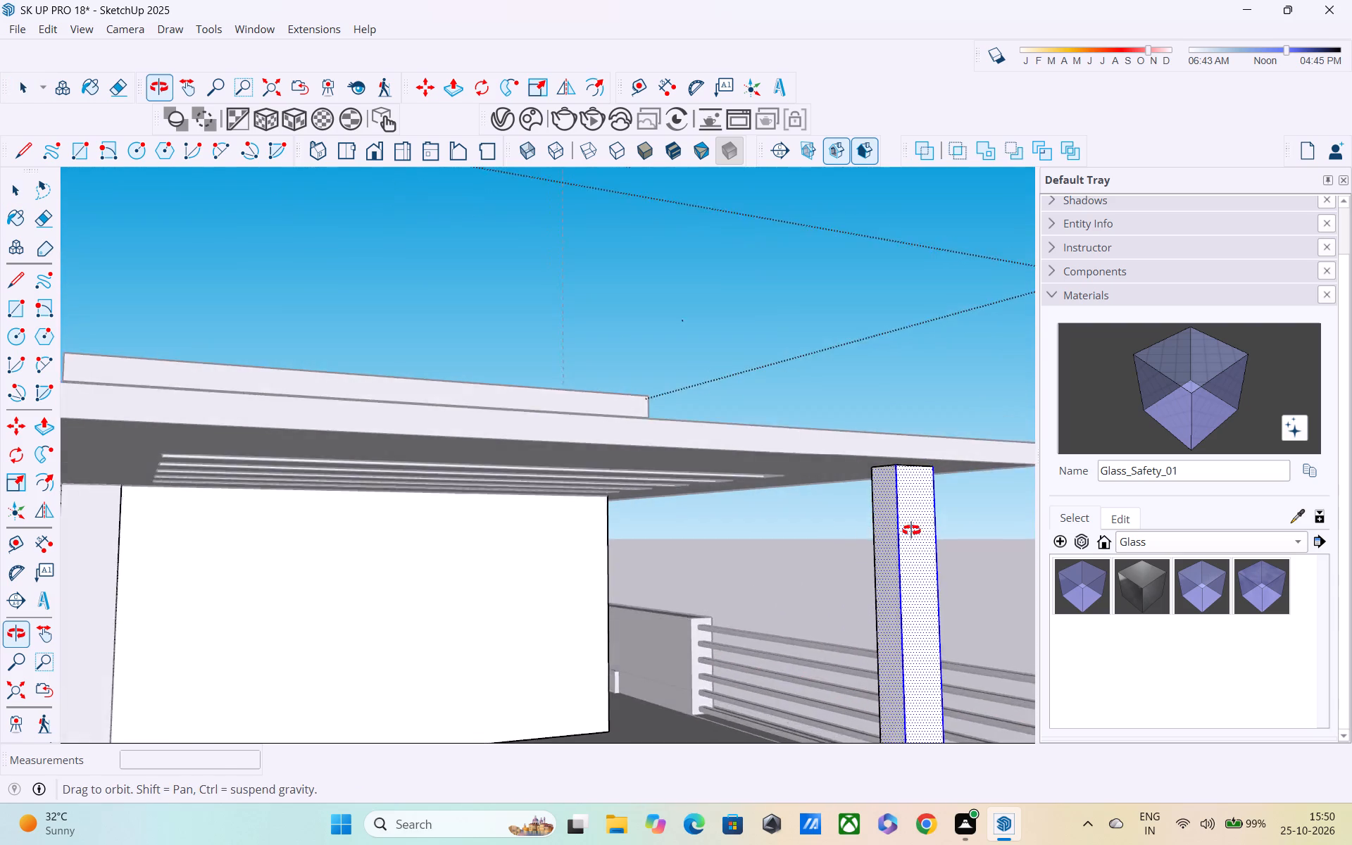
middle_click_drag(911, 530, 920, 525, "shift")
scroll(922, 526, "up", 4, "shift")
left_click(871, 577, "shift")
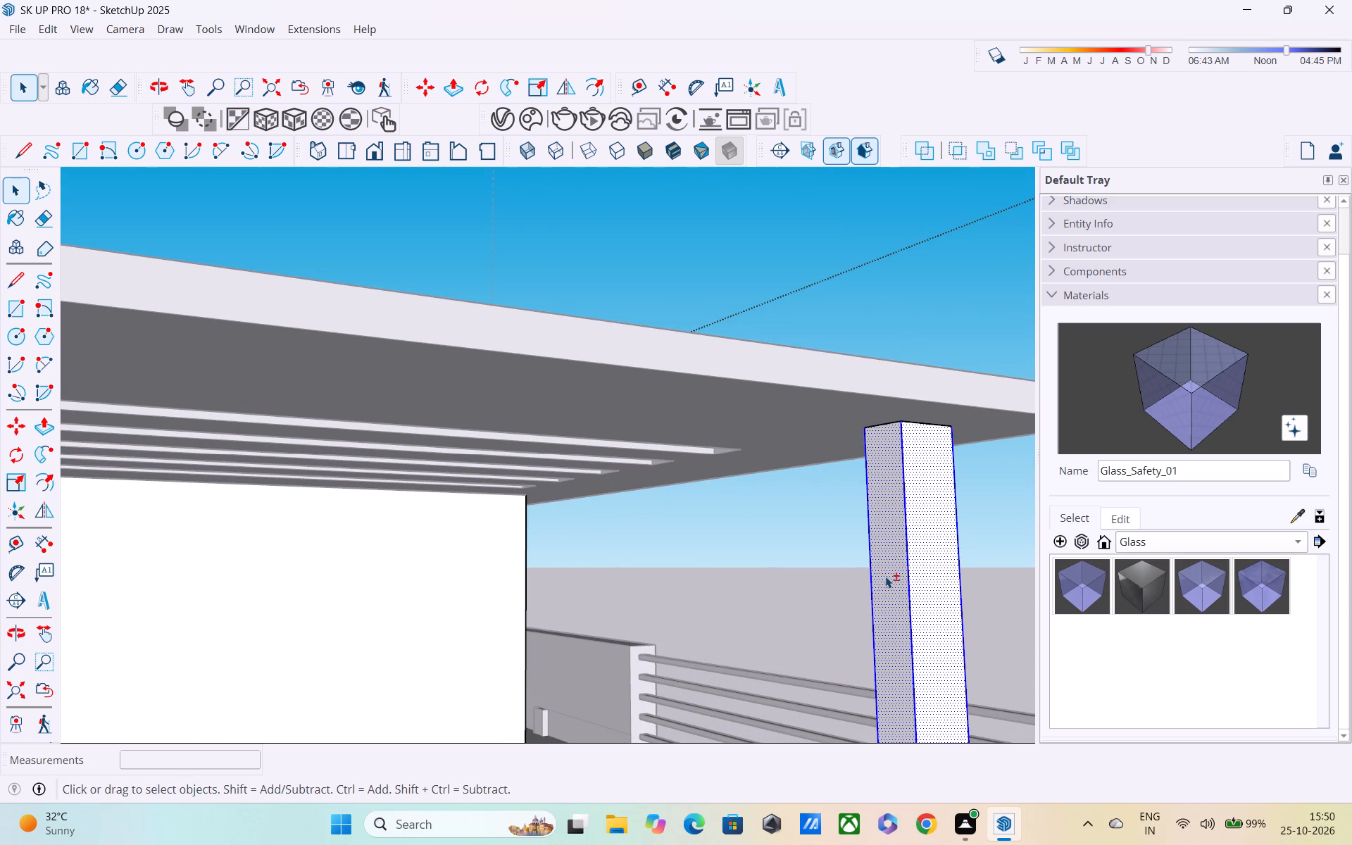
left_click(890, 425, "shift")
left_click(922, 425, "shift")
scroll(909, 503, "up", 1, "shift")
middle_click_drag(908, 504, 834, 353, "shift")
scroll(834, 440, "down", 2)
middle_click_drag(834, 463, 88, 591)
scroll(176, 572, "up", 2, "shift")
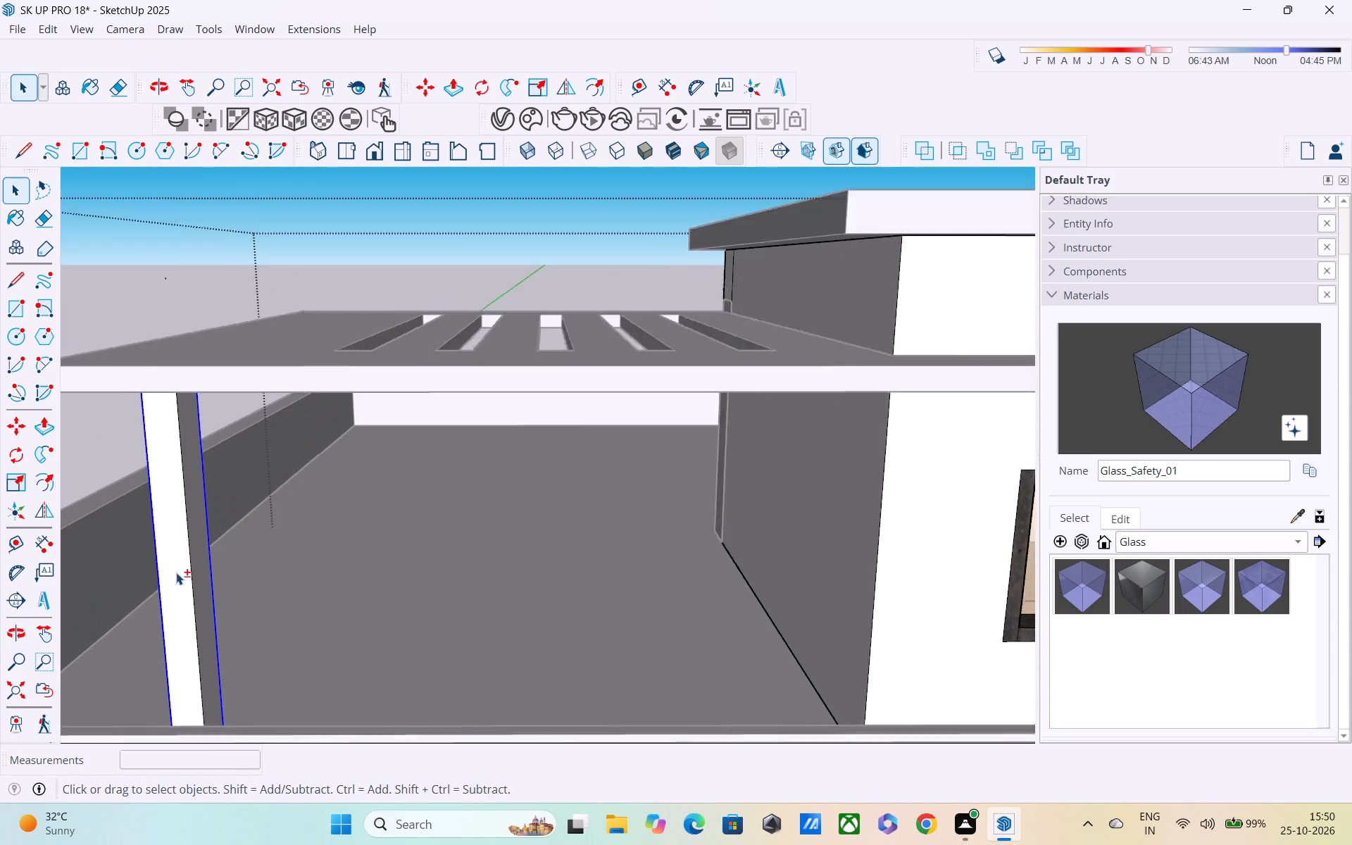
scroll(176, 572, "up", 1, "shift")
left_click(177, 568, "shift")
left_click(204, 565, "shift")
left_click(197, 578, "shift")
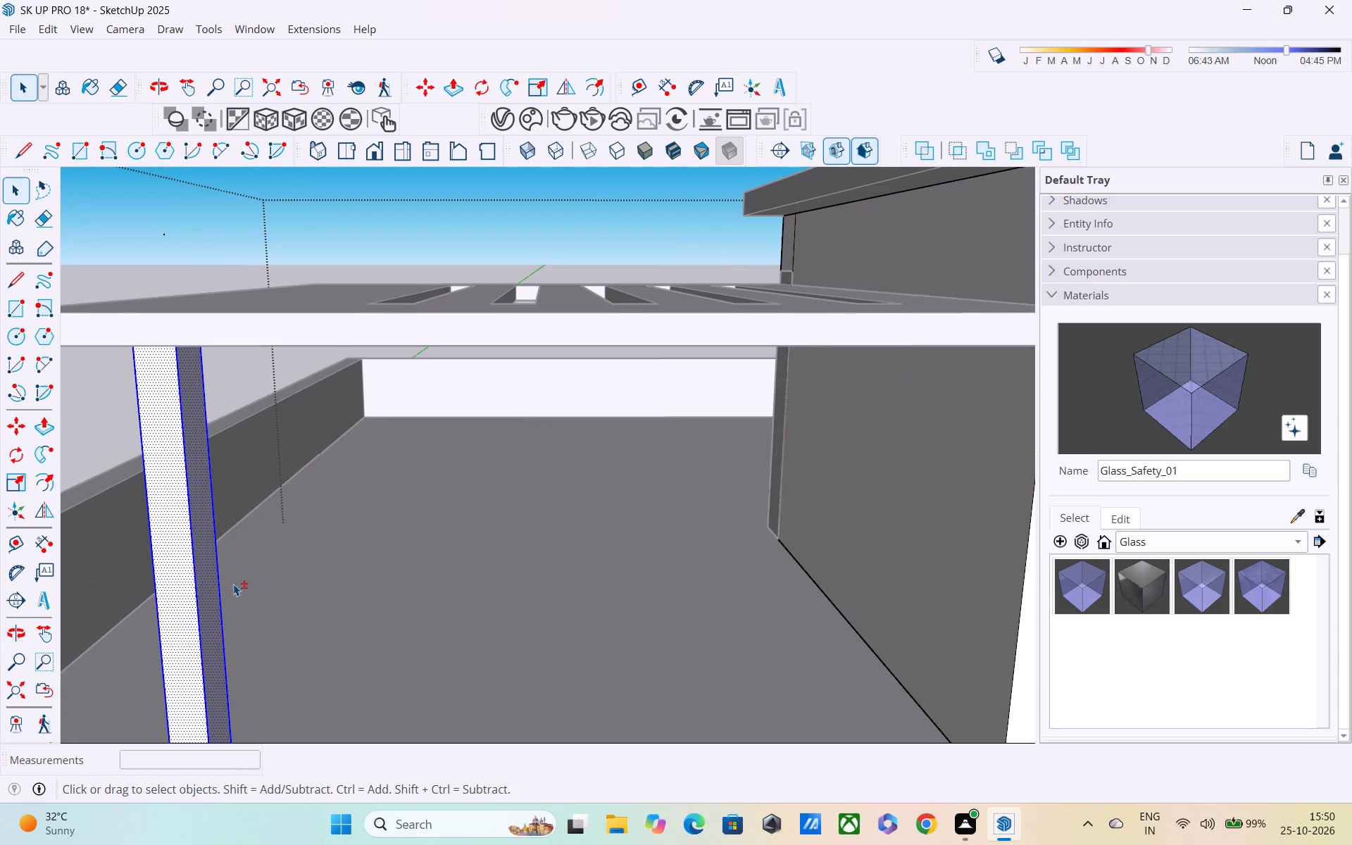
middle_click_drag(232, 585, 51, 523)
middle_click_drag(67, 534, 109, 615, "shift")
scroll(154, 694, "up", 1, "shift")
middle_click_drag(155, 680, 183, 599, "shift")
scroll(186, 593, "down", 3)
middle_click_drag(186, 593, 230, 658)
key("m")
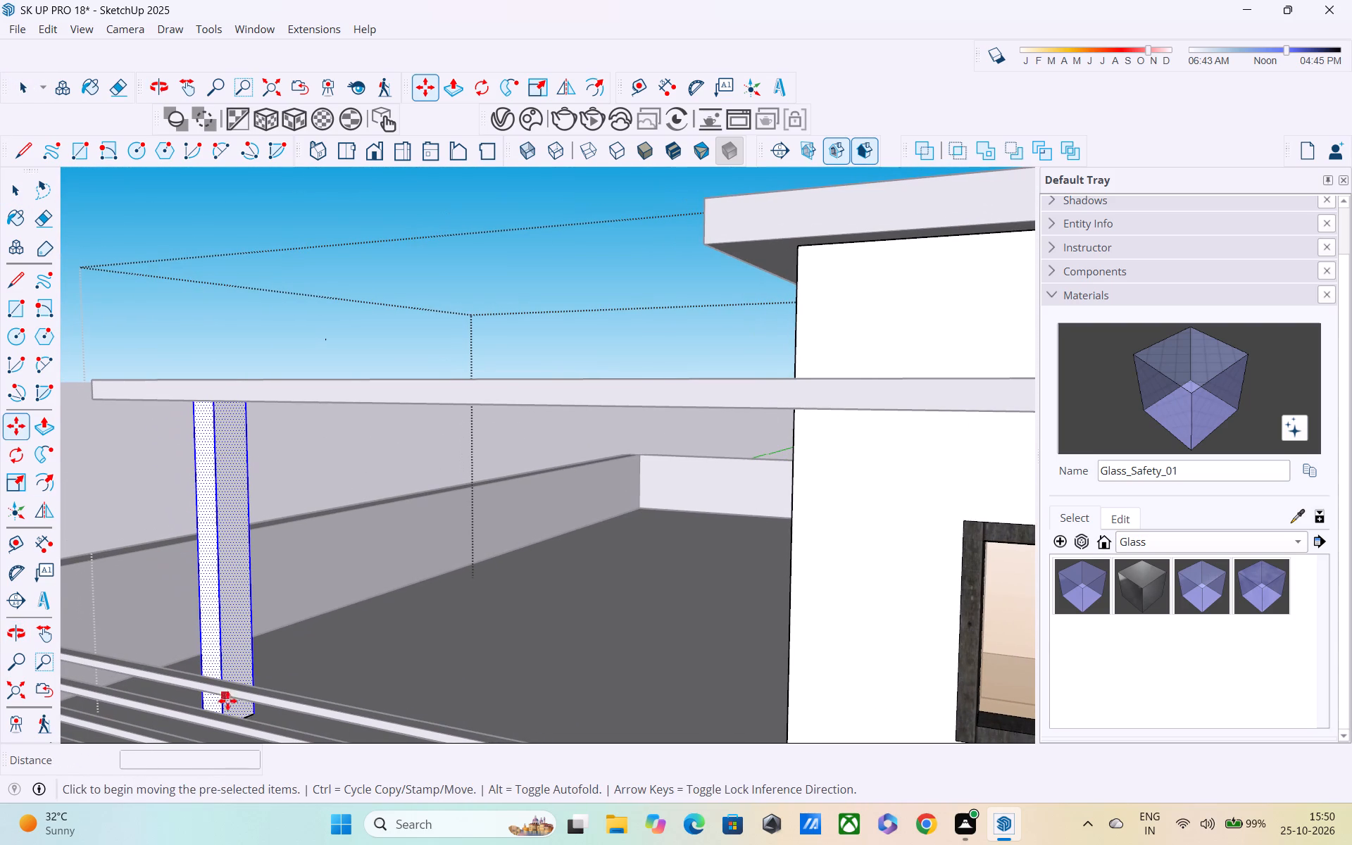
middle_click_drag(249, 708, 244, 630, "shift")
middle_click_drag(252, 606, 165, 722)
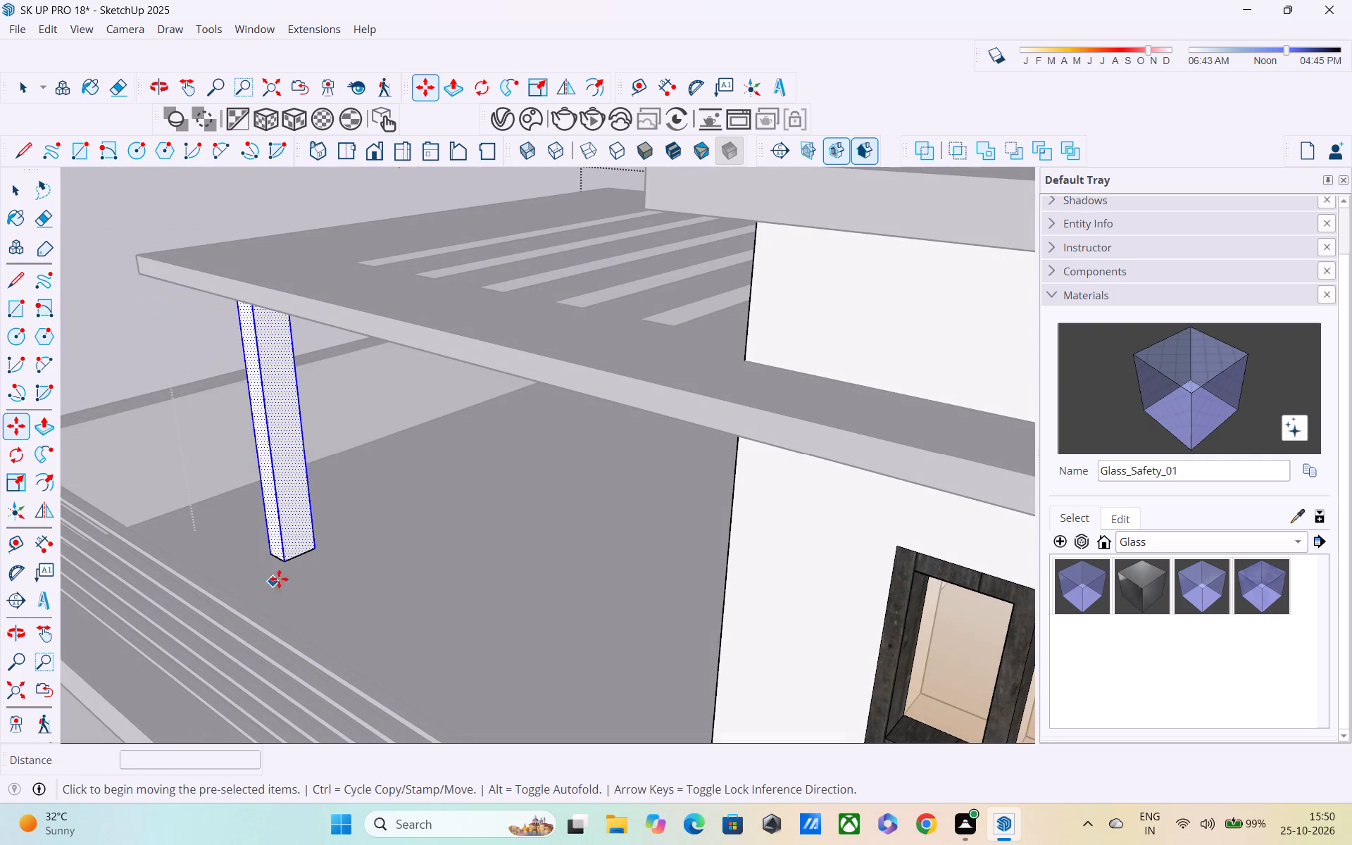
scroll(294, 470, "up", 1)
middle_click_drag(286, 444, 285, 336)
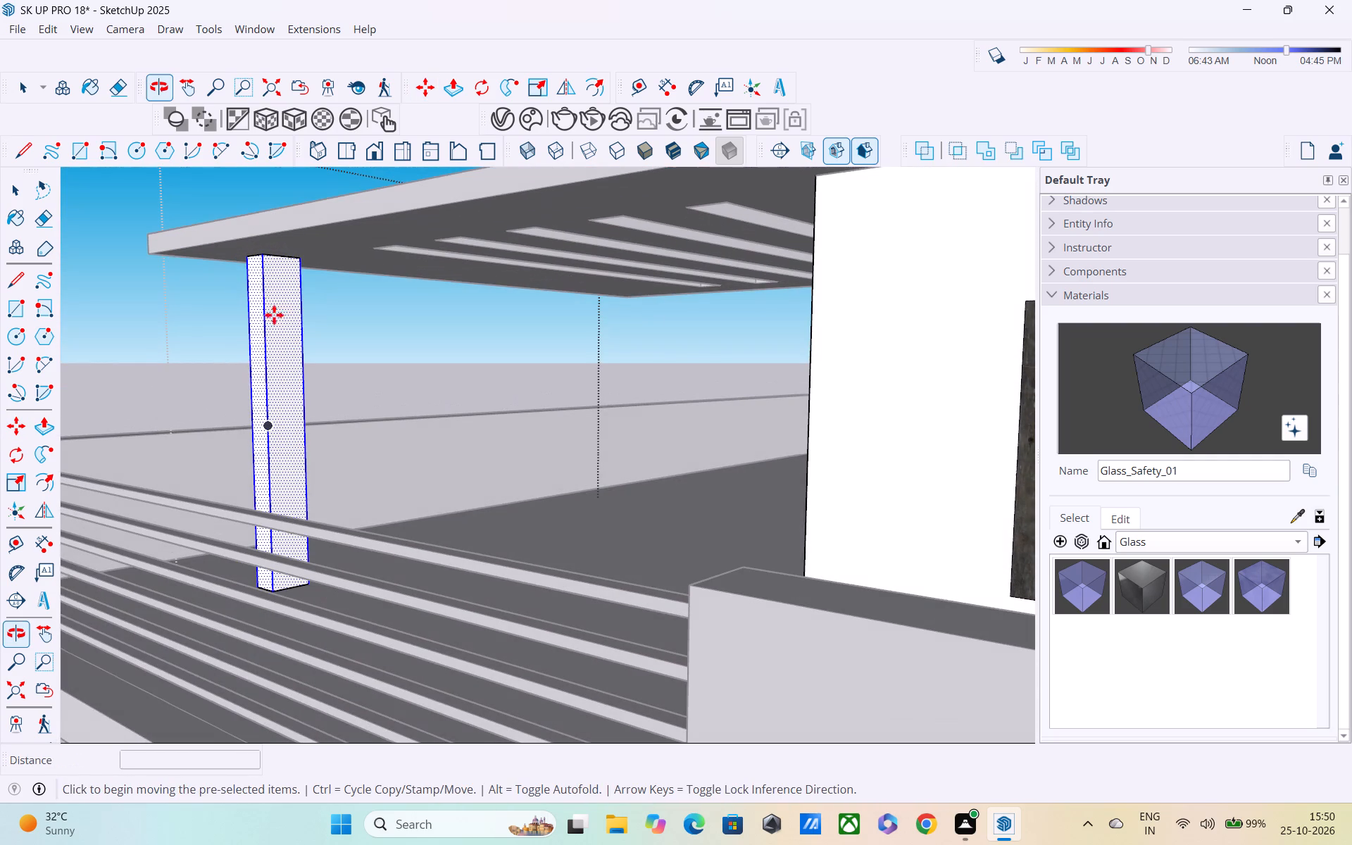
left_click(265, 258)
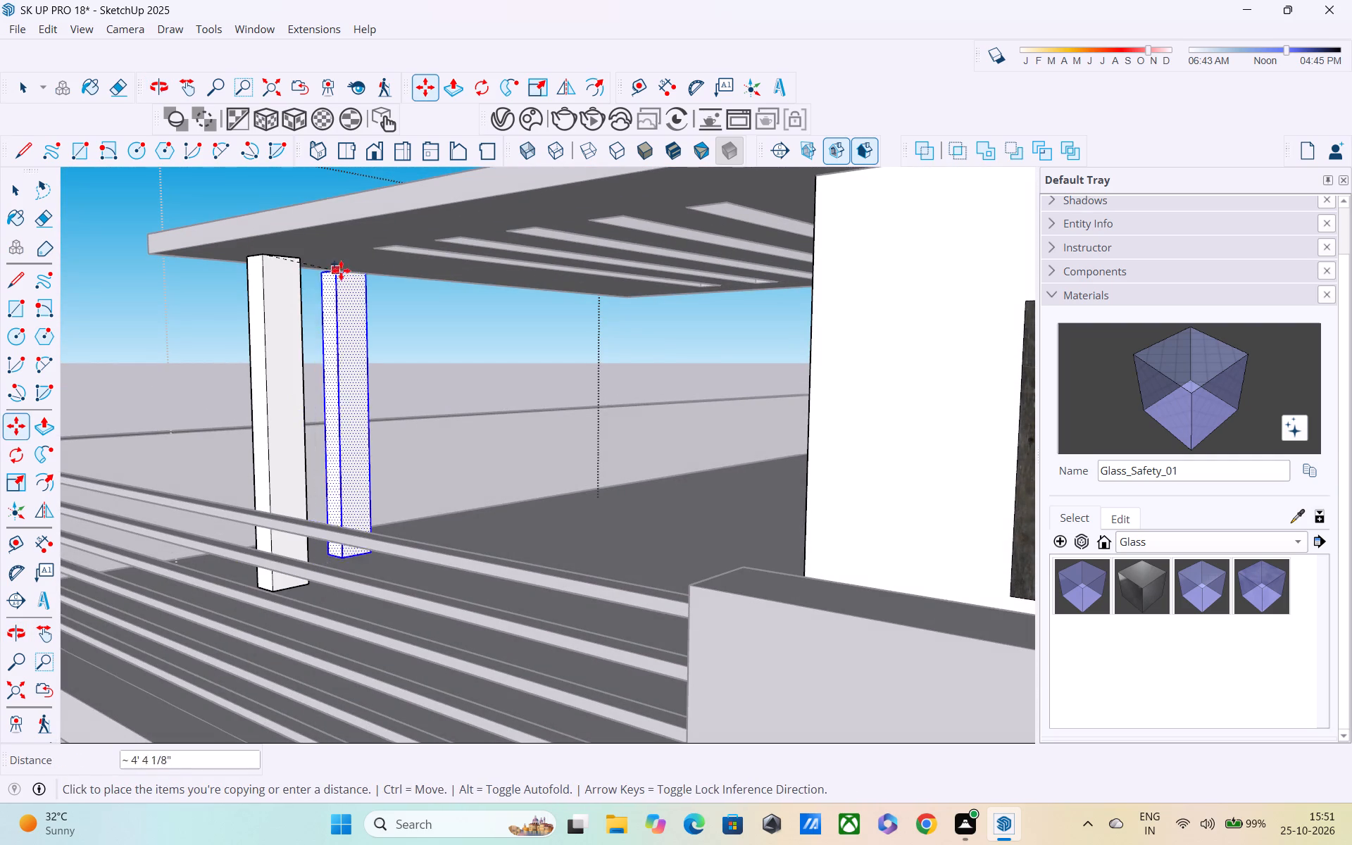
middle_click_drag(389, 268, 313, 323, "shift")
middle_click_drag(410, 319, 572, 301)
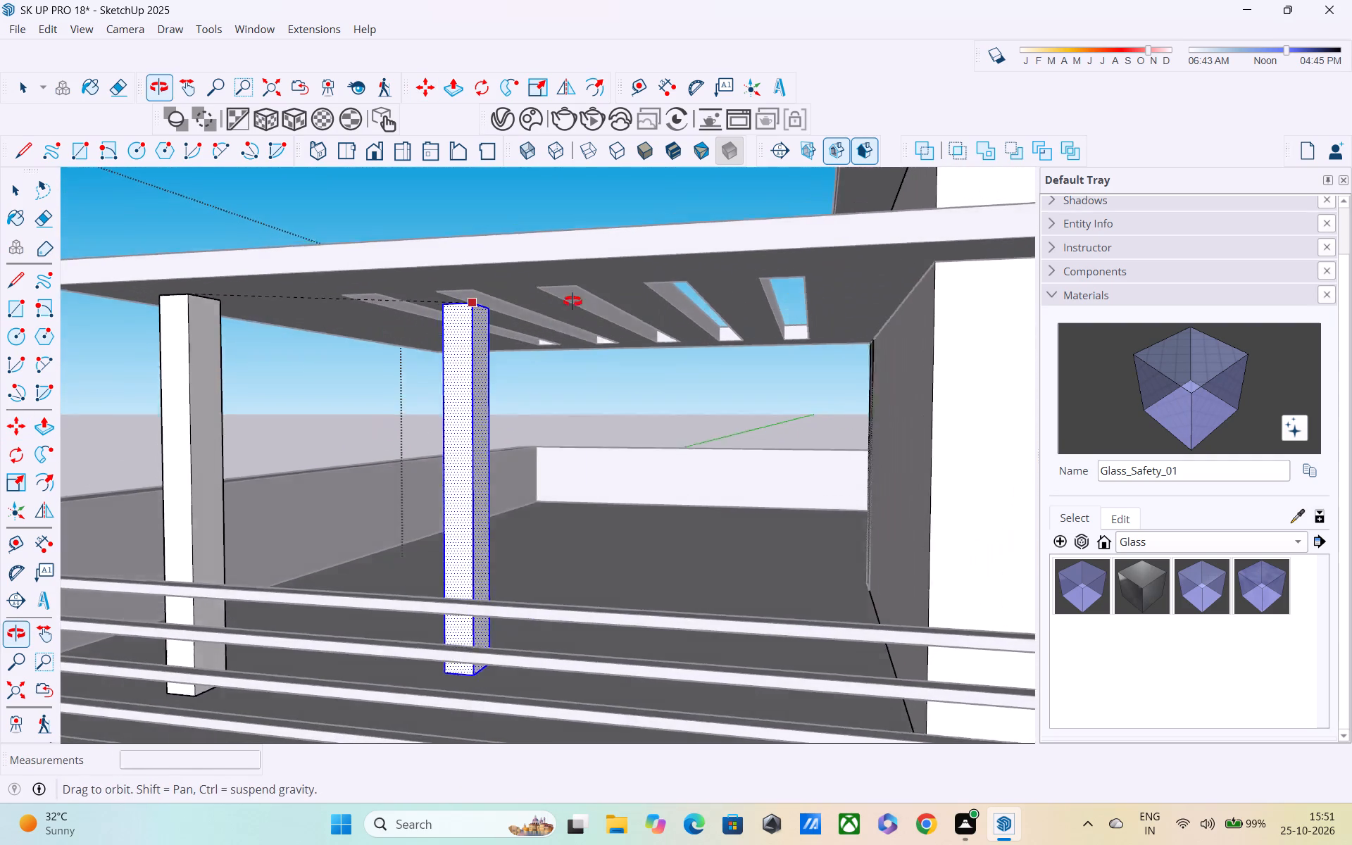
middle_click_drag(572, 301, 572, 305)
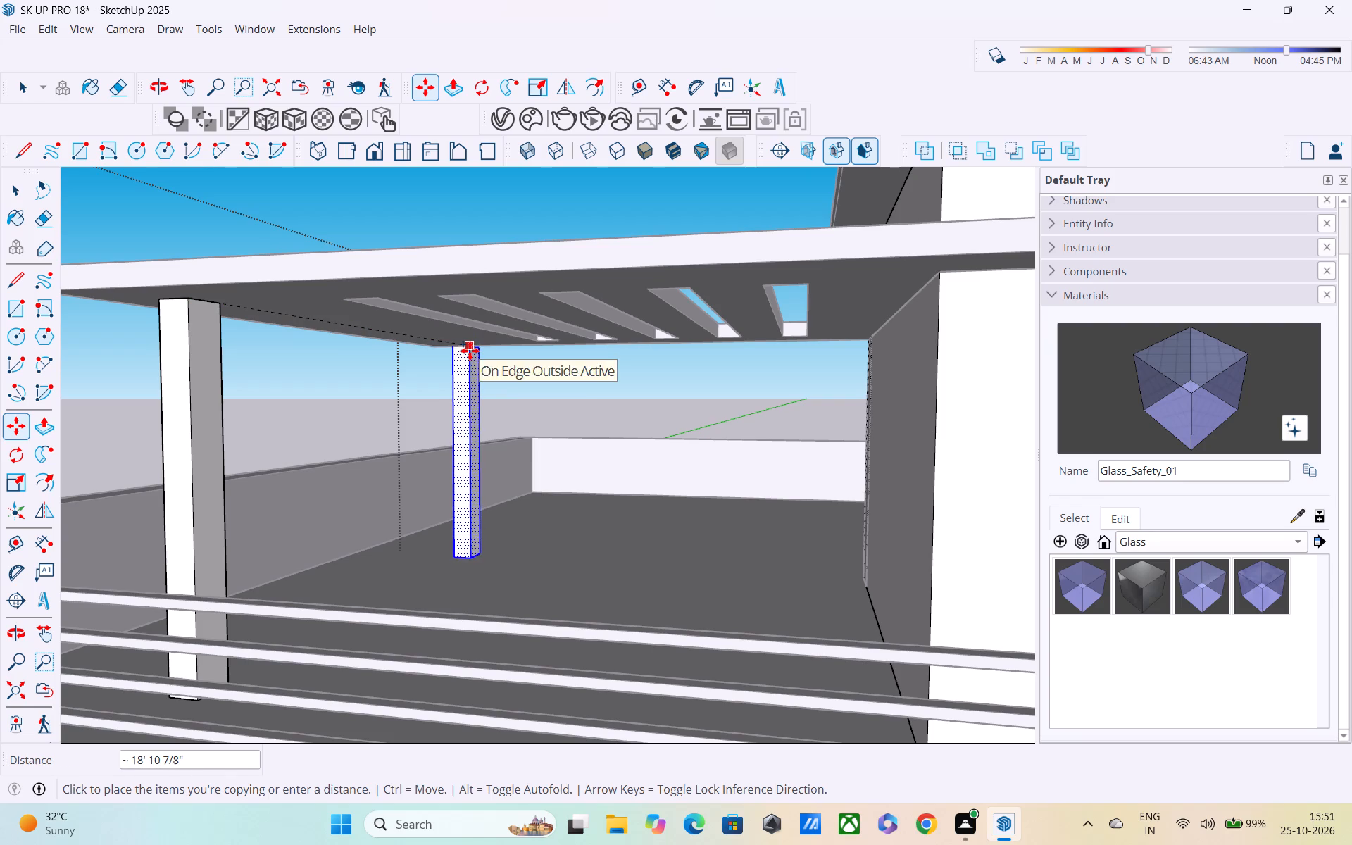
middle_click_drag(468, 351, 520, 321)
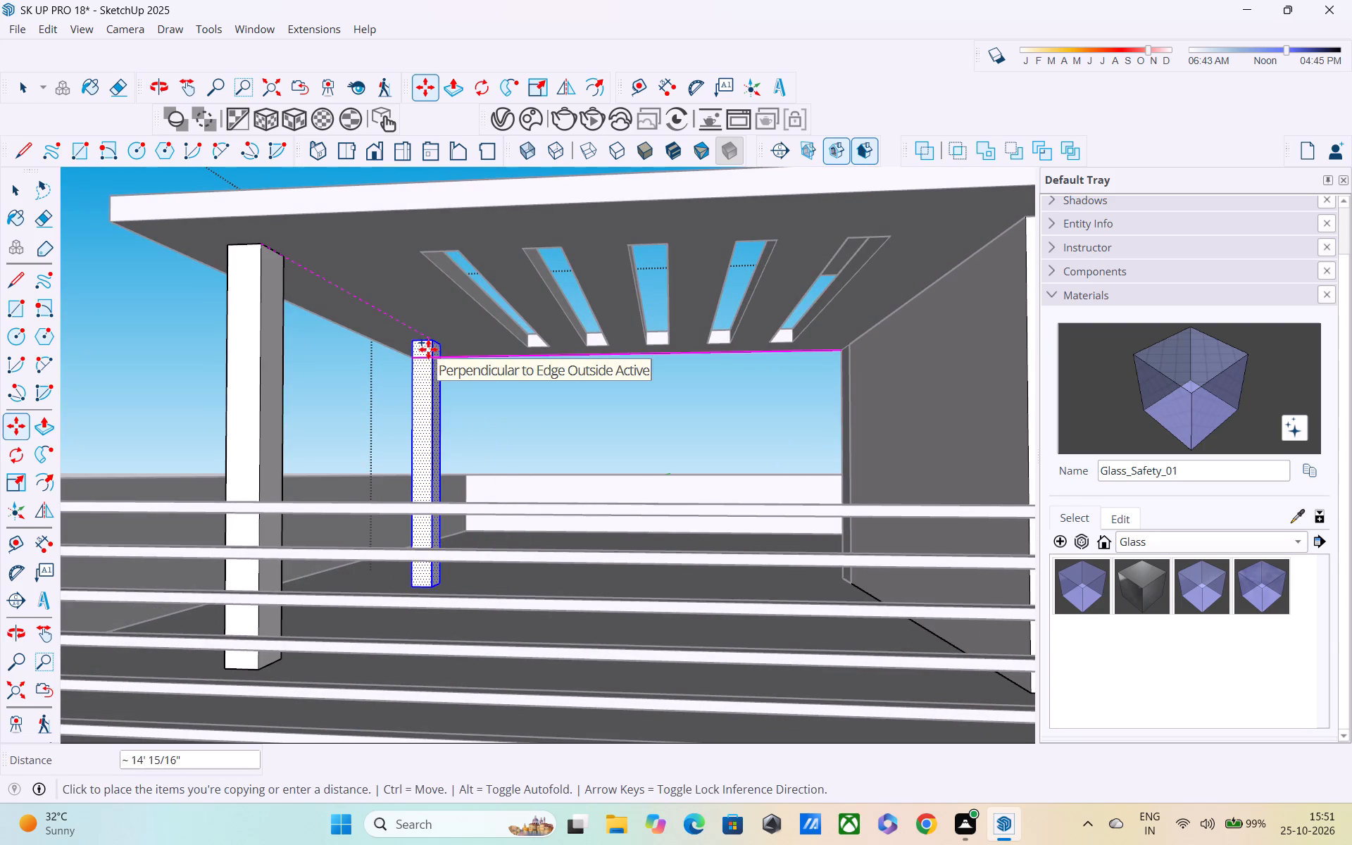
left_click(428, 349)
scroll(428, 349, "down", 2)
middle_click_drag(437, 378, 770, 423)
scroll(746, 411, "down", 3)
middle_click_drag(707, 416, 700, 417)
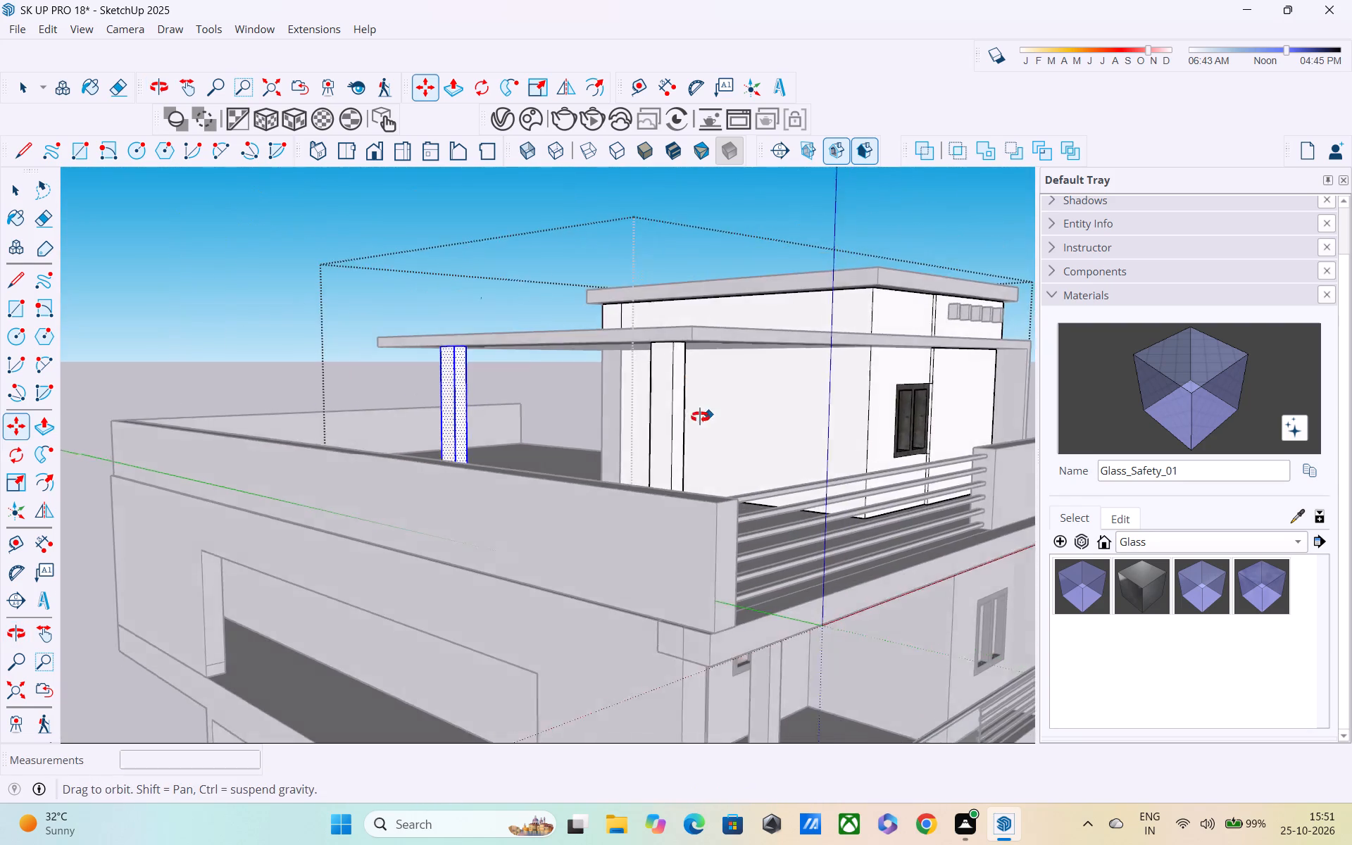
middle_click_drag(700, 417, 537, 338)
scroll(527, 365, "down", 1)
scroll(527, 365, "up", 1)
scroll(527, 368, "down", 2)
key("space")
left_click(300, 415)
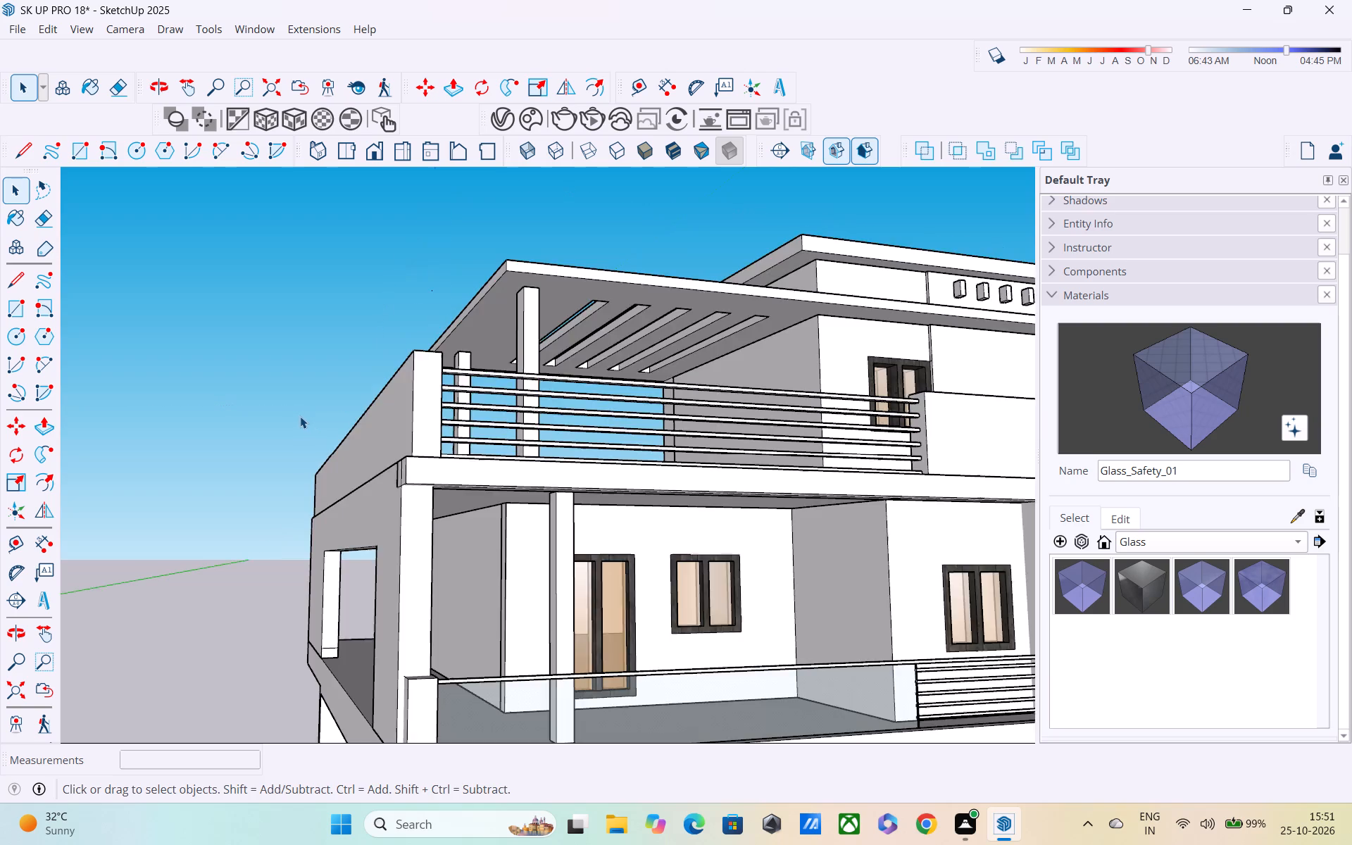
Examine the house's front elevation as a whole with both pergola columns, and dismiss the chat notification.
middle_click_drag(399, 484, 0, 513)
scroll(256, 518, "down", 4)
middle_click_drag(338, 550, 539, 539)
scroll(540, 537, "down", 4)
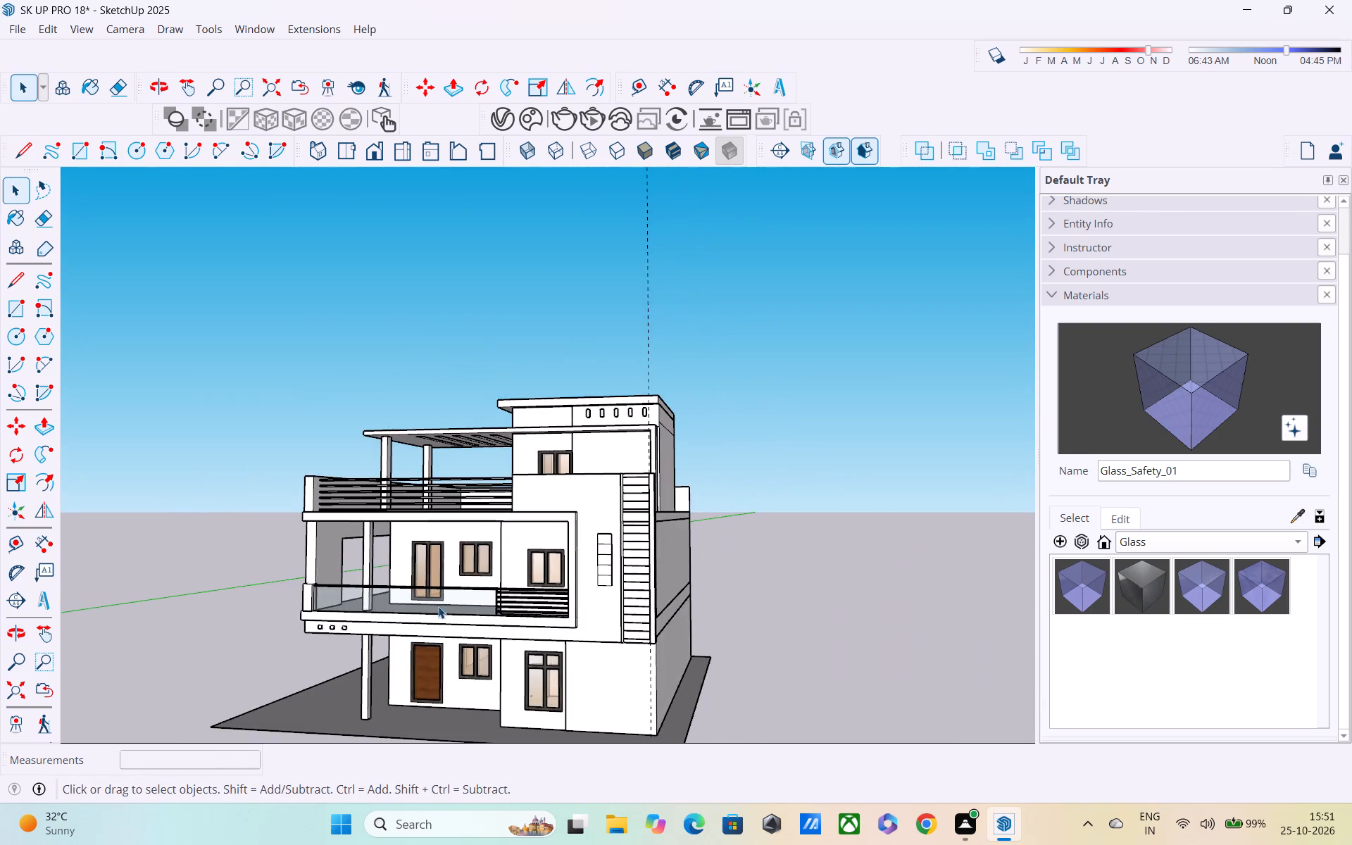
middle_click_drag(438, 605, 531, 560)
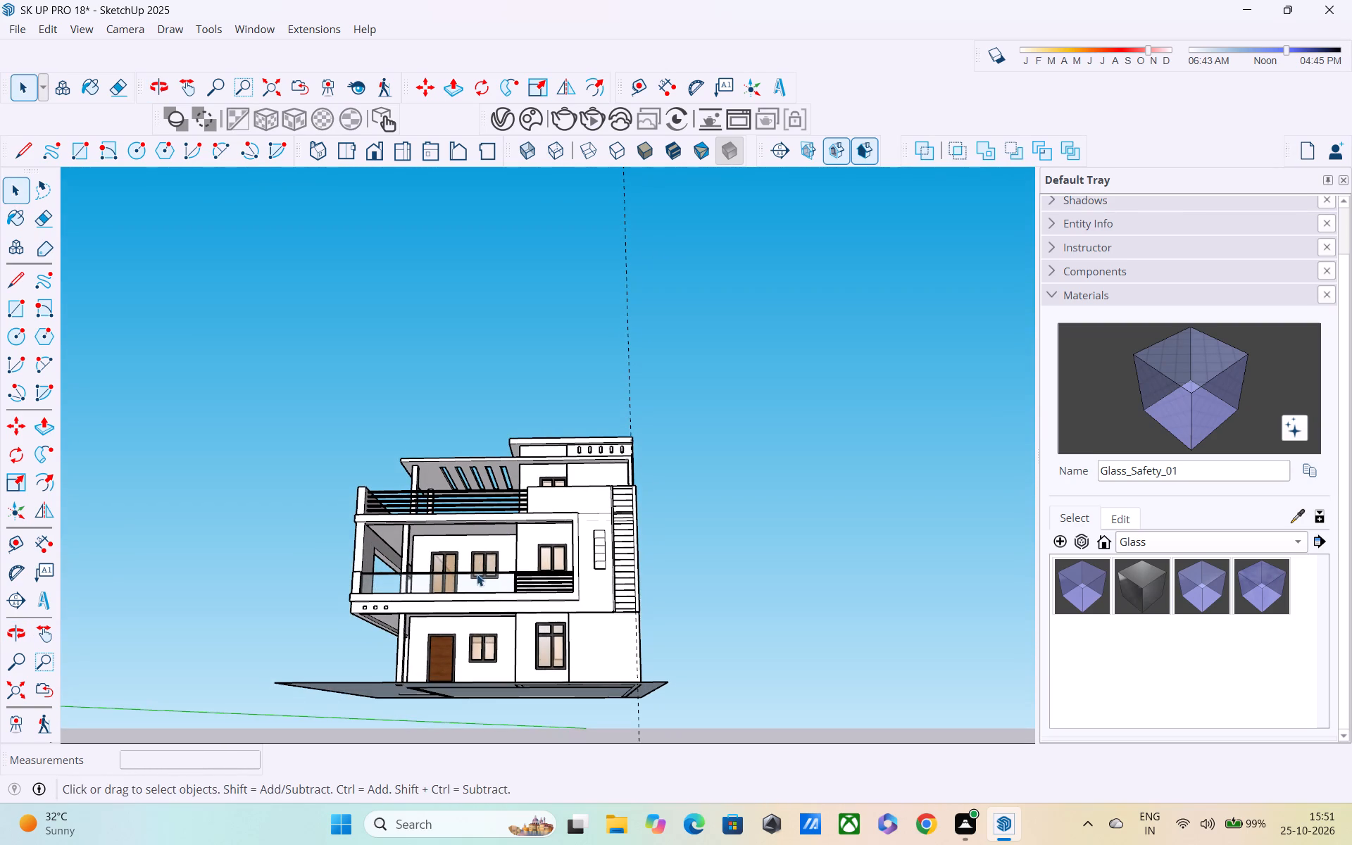
middle_click_drag(477, 590, 524, 658)
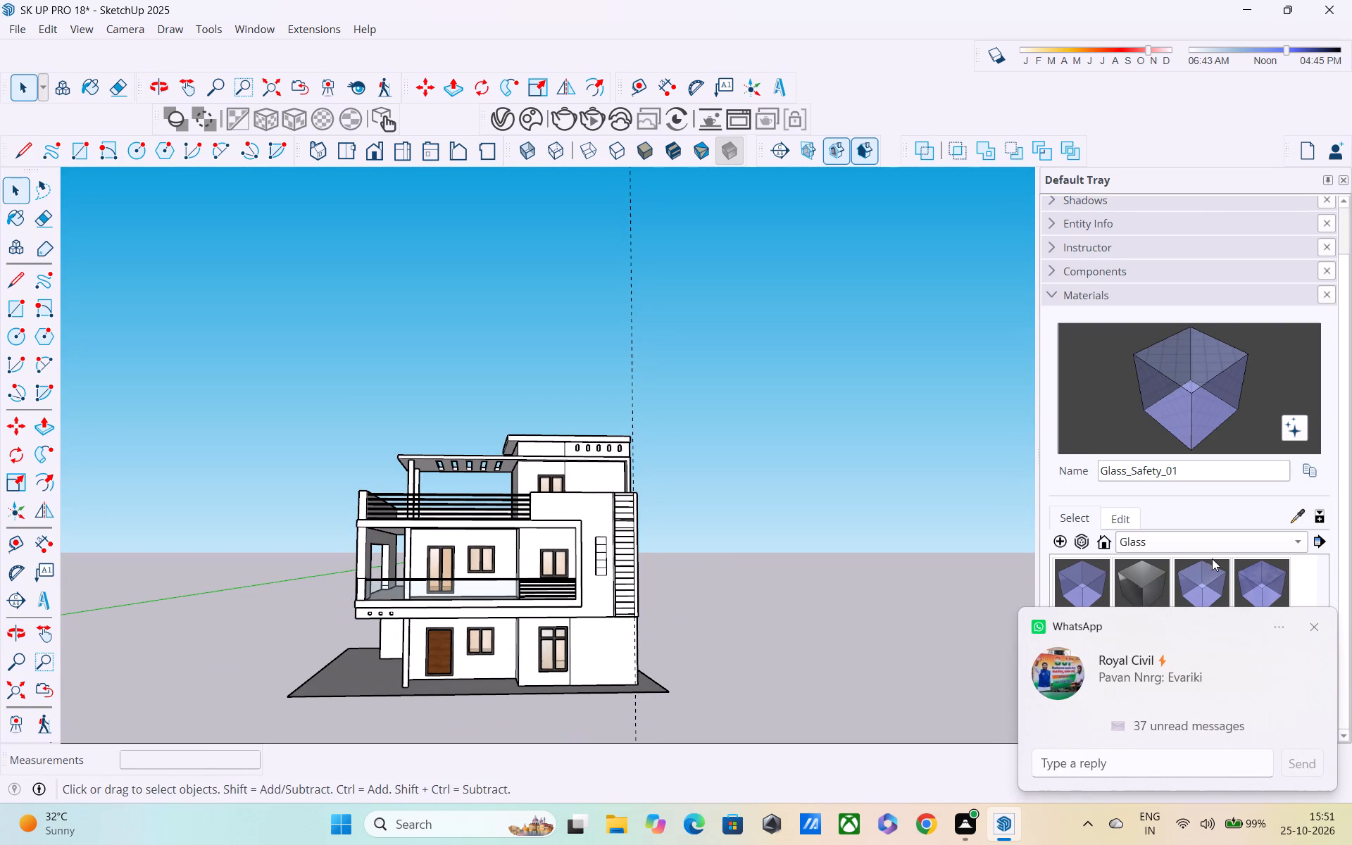
left_click(1315, 626)
Open the front façade frame group and paint the vertical slatted strip's top panel with Plywood_01_1K, replacing it with Wood_Veneer_15_1K.
middle_click_drag(570, 649, 509, 591)
scroll(746, 515, "up", 5)
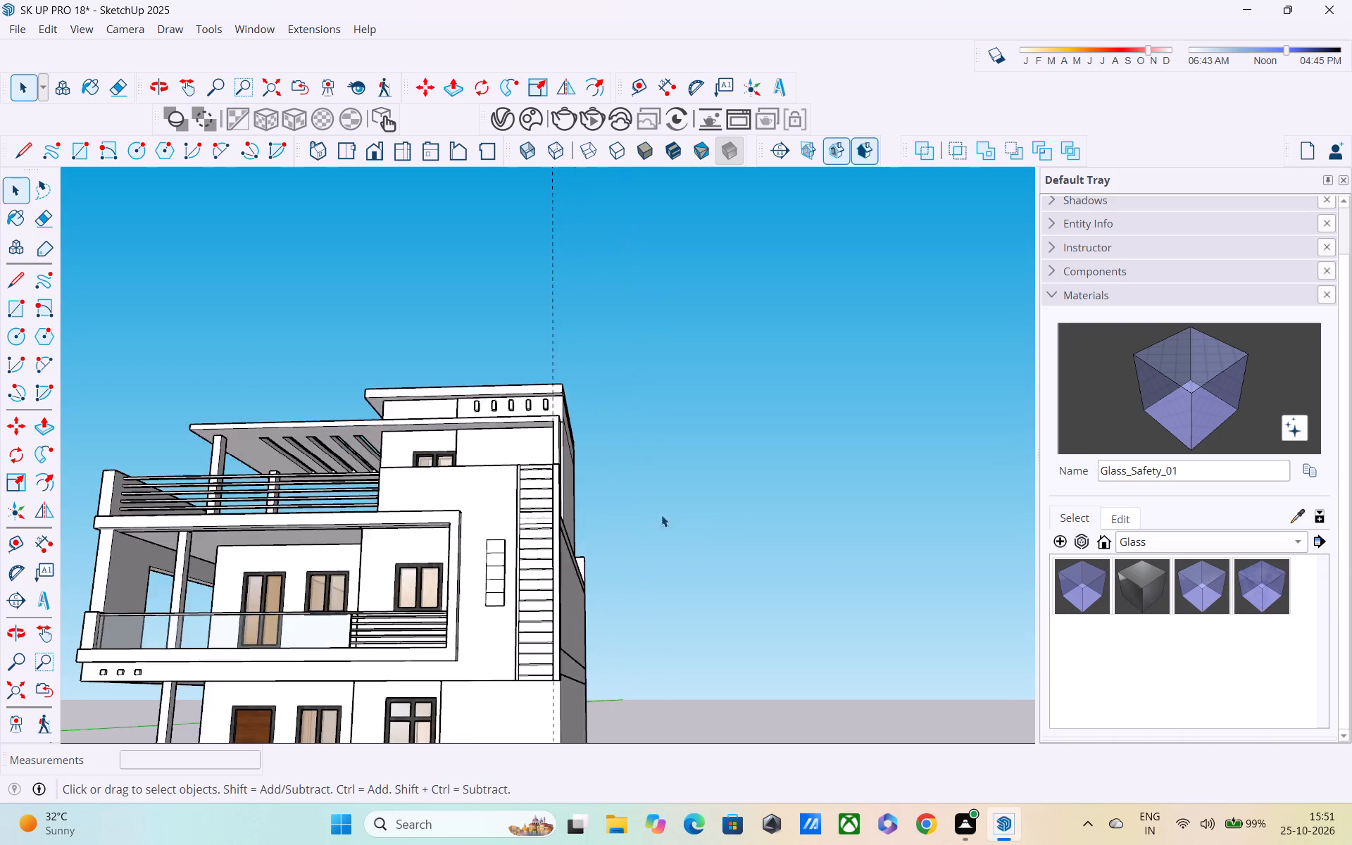
middle_click_drag(503, 543, 513, 594)
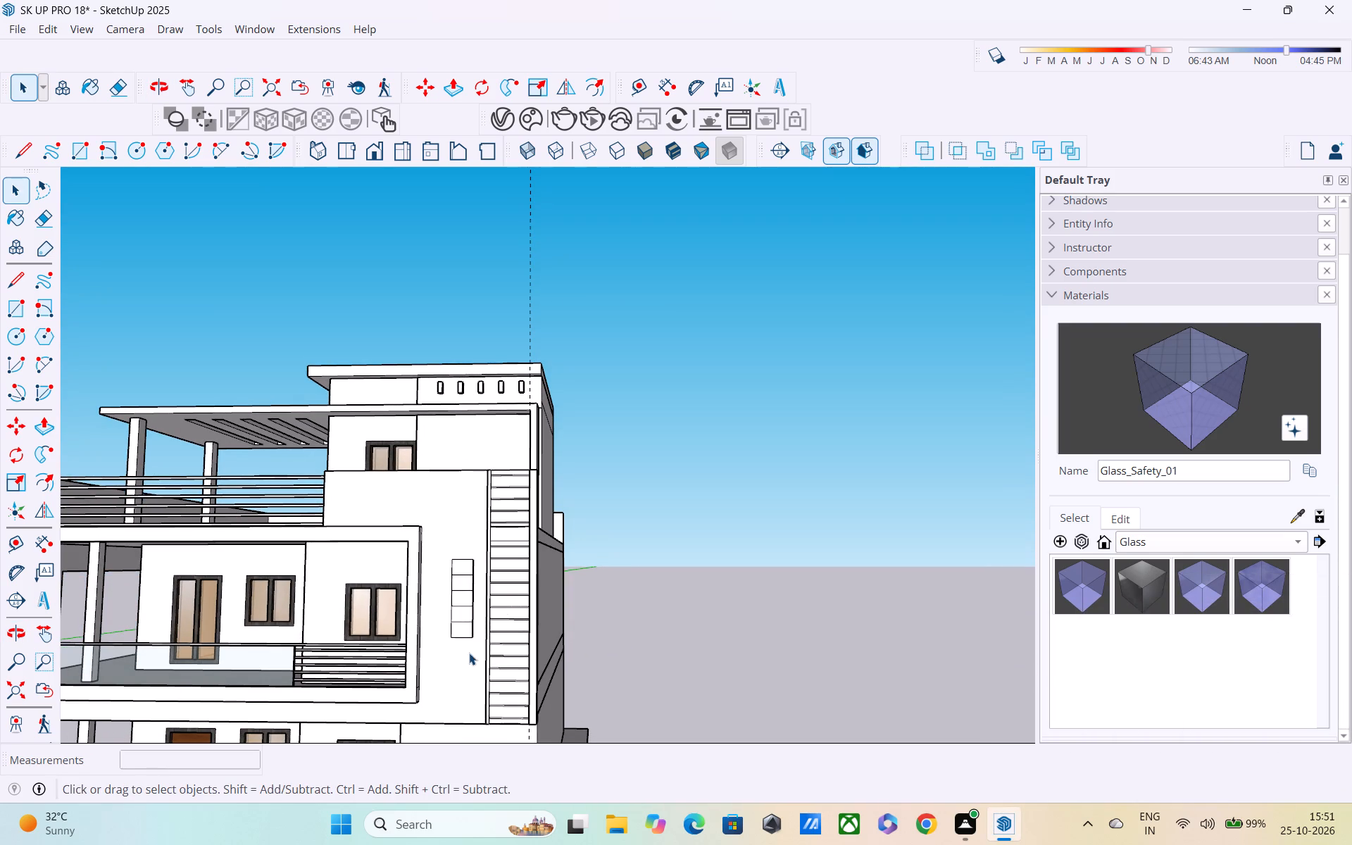
double_click(449, 642)
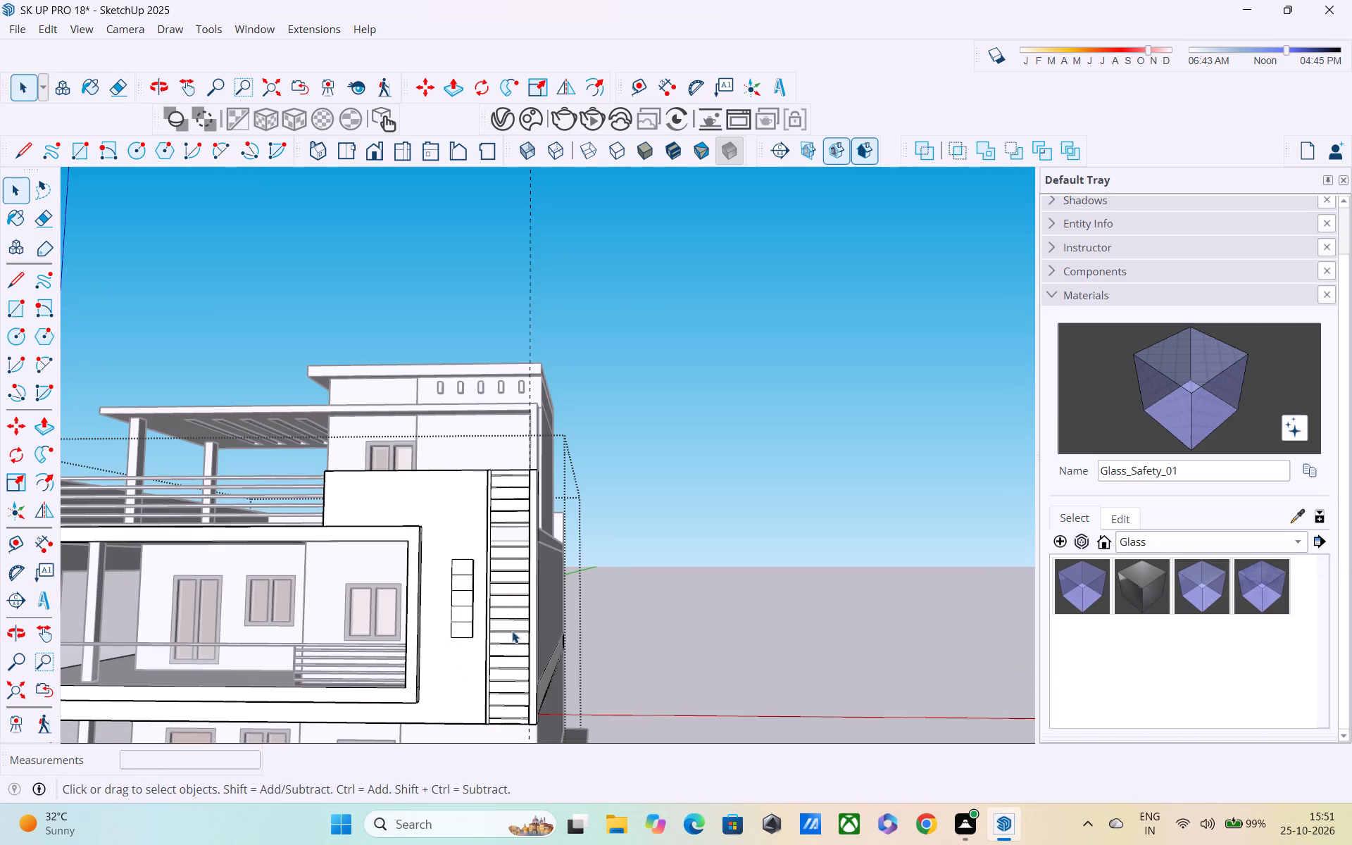
left_click(1141, 549)
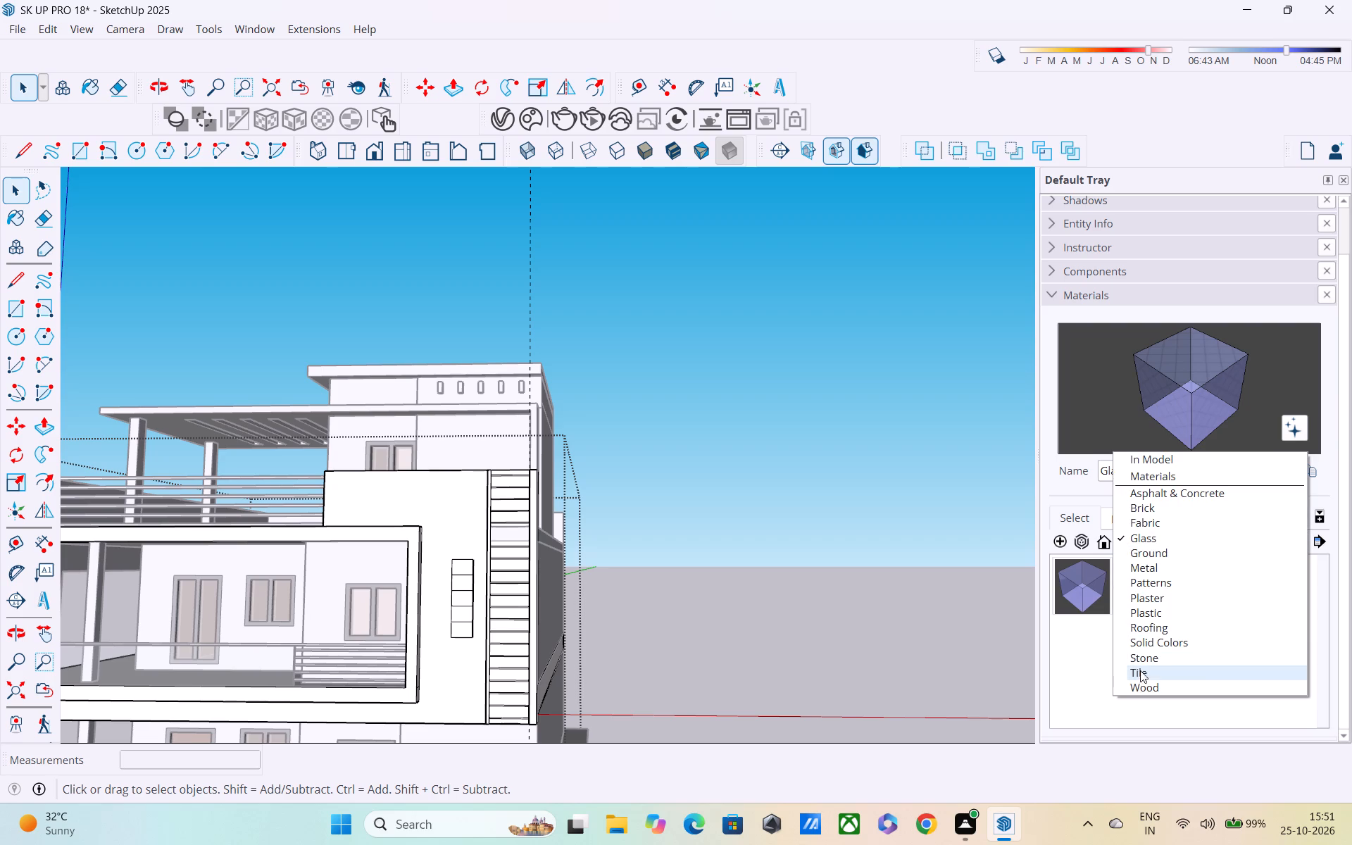
left_click(1141, 684)
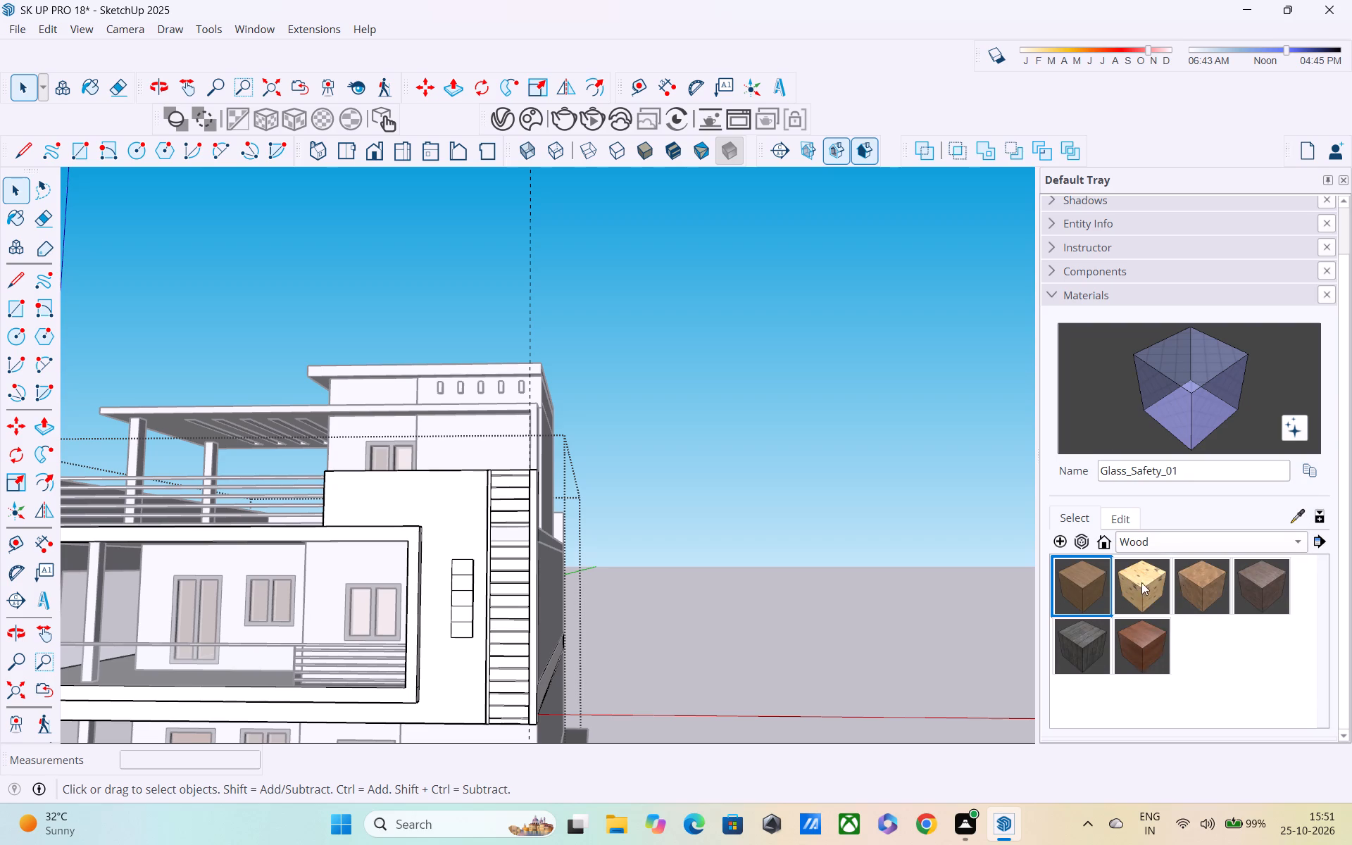
left_click(1080, 585)
scroll(492, 491, "up", 3)
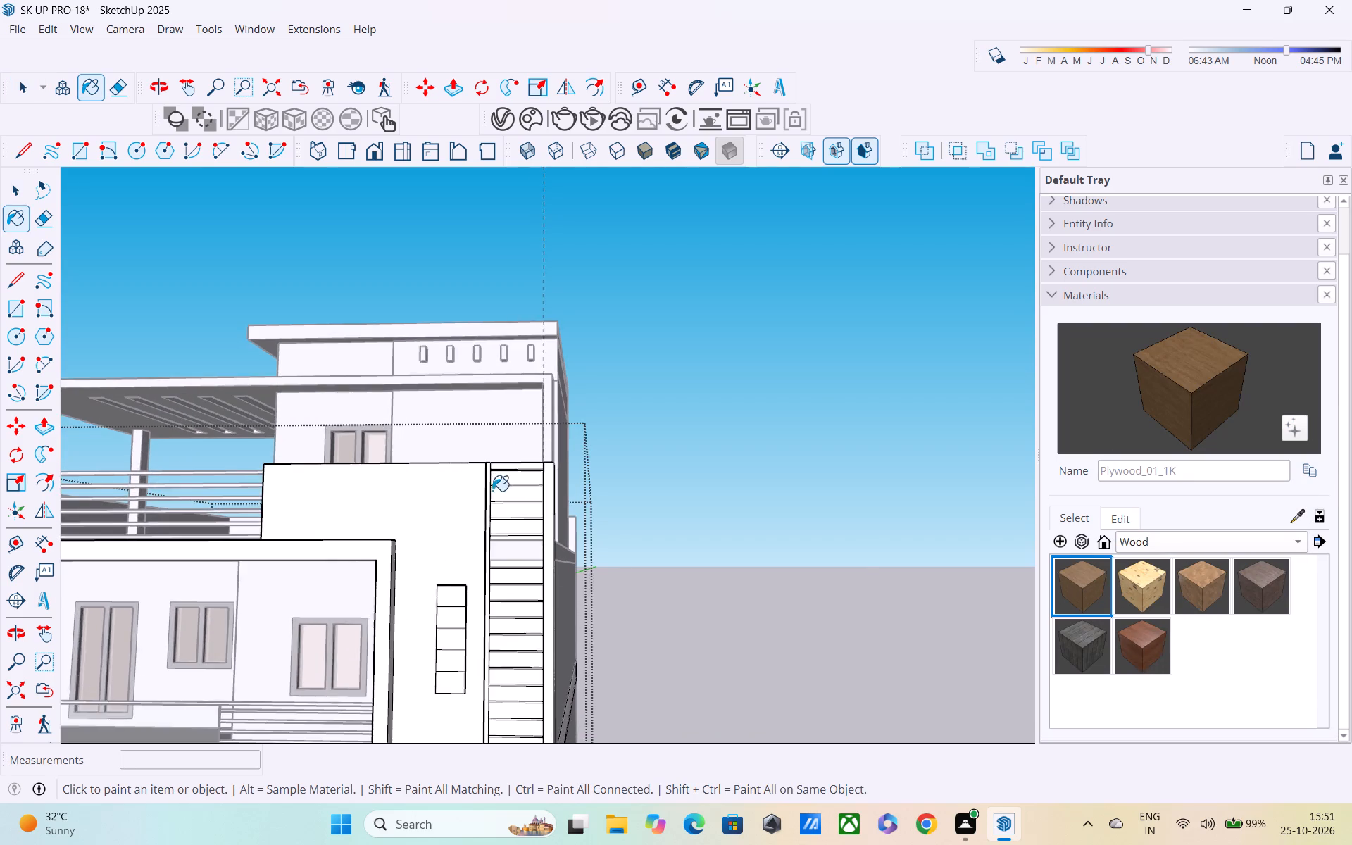
scroll(530, 486, "up", 3)
left_click(531, 483)
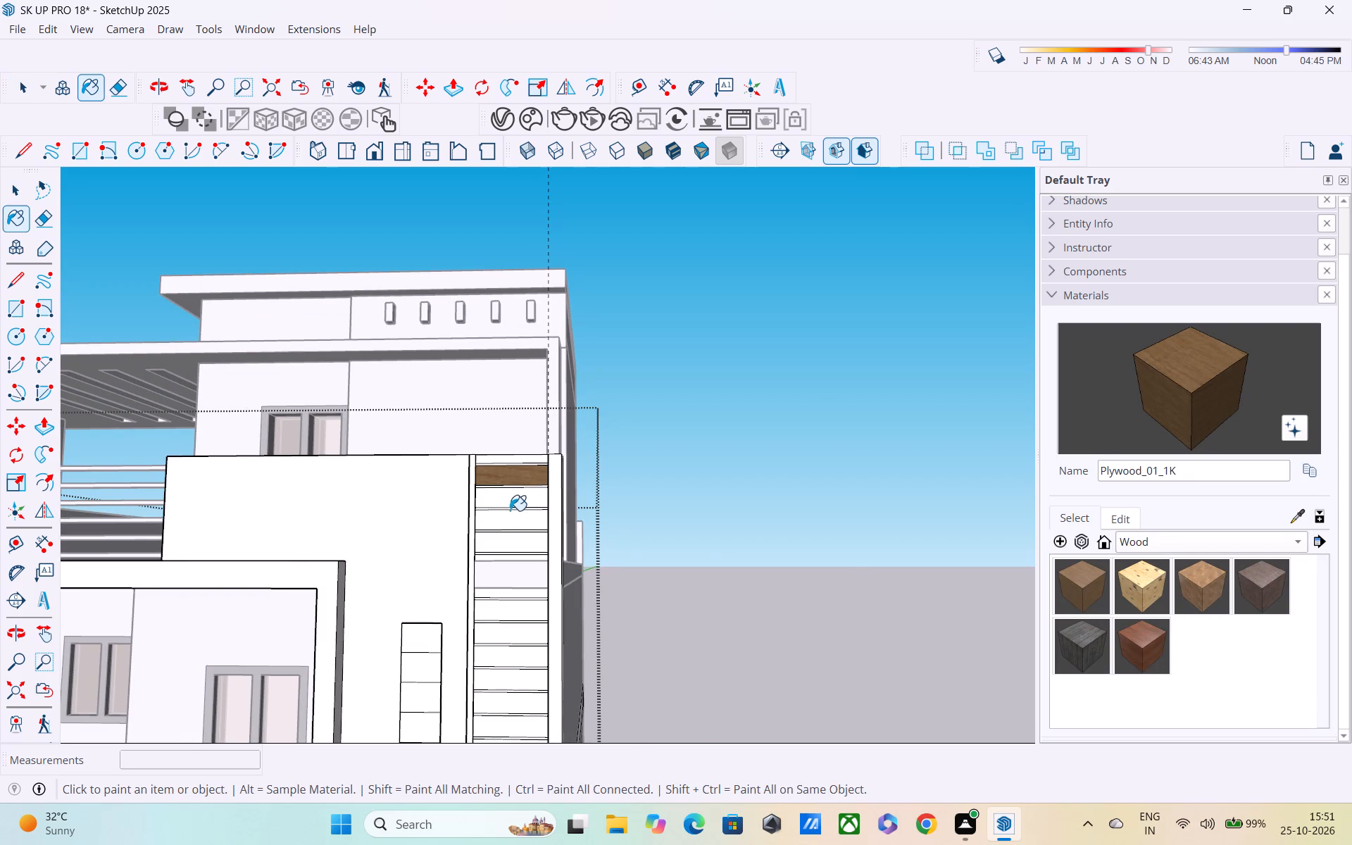
left_click(1145, 636)
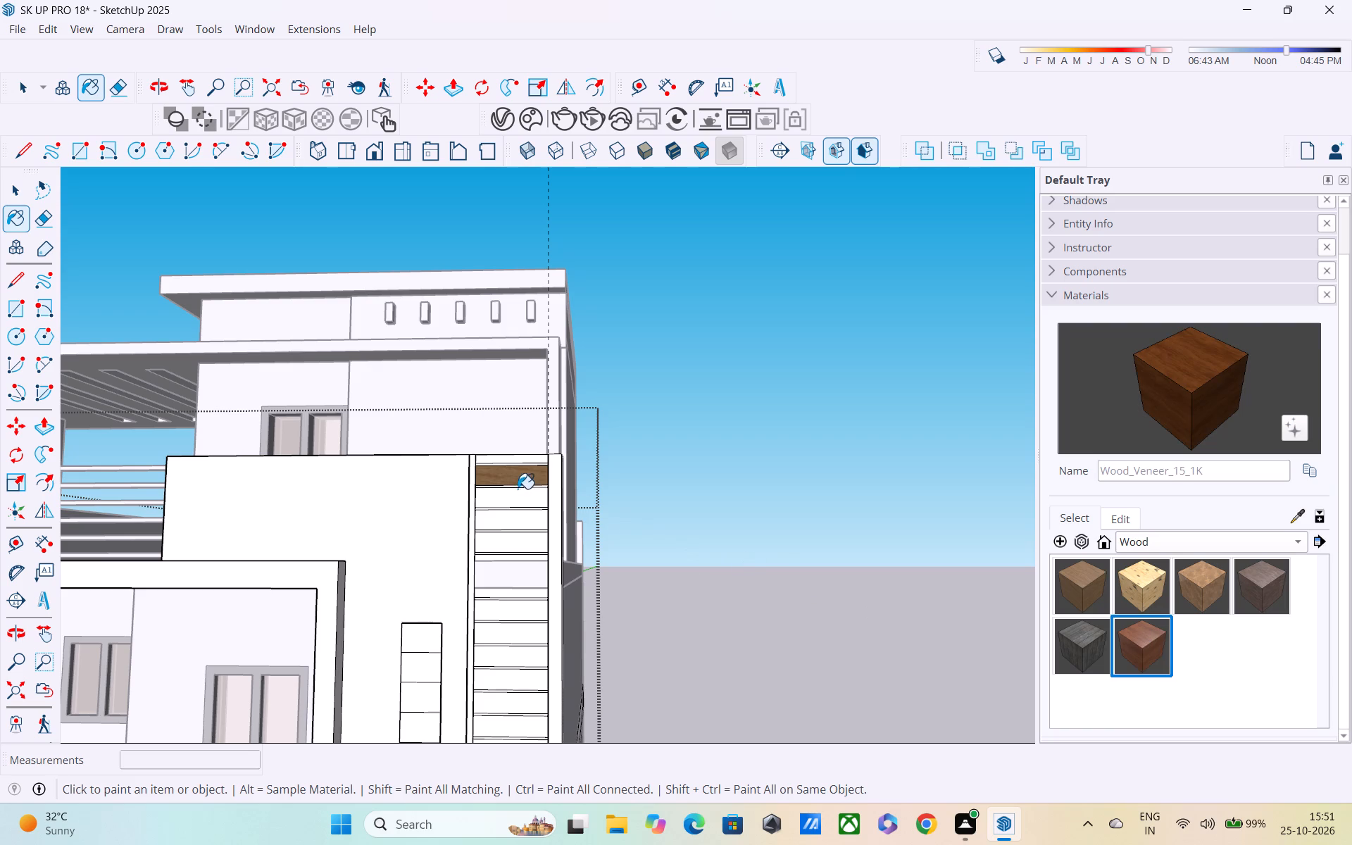
left_click(515, 477)
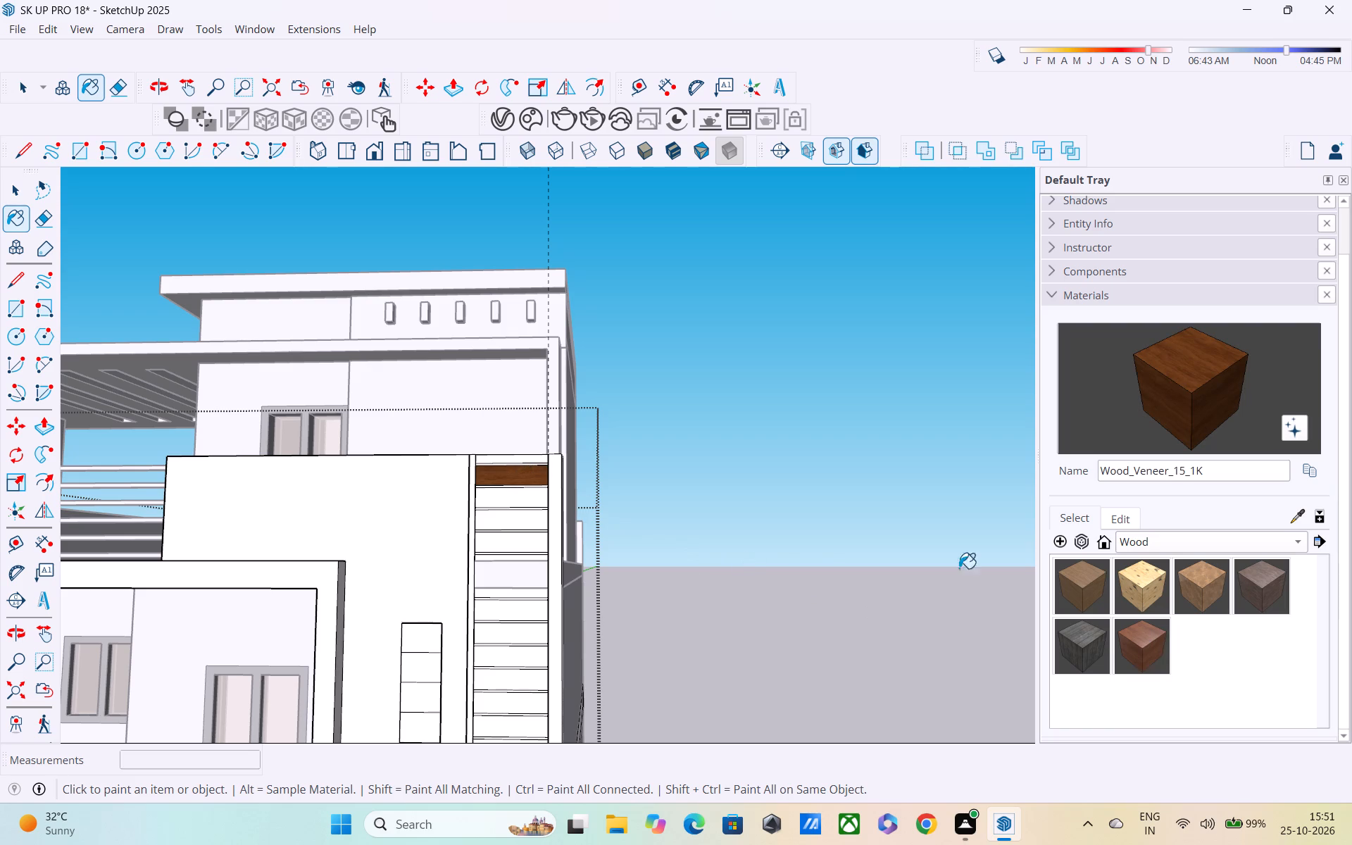
Lighten the Wood_Veneer_15_1K material slightly to a warmer mid-brown by adjusting its colour brightness.
left_click(1129, 518)
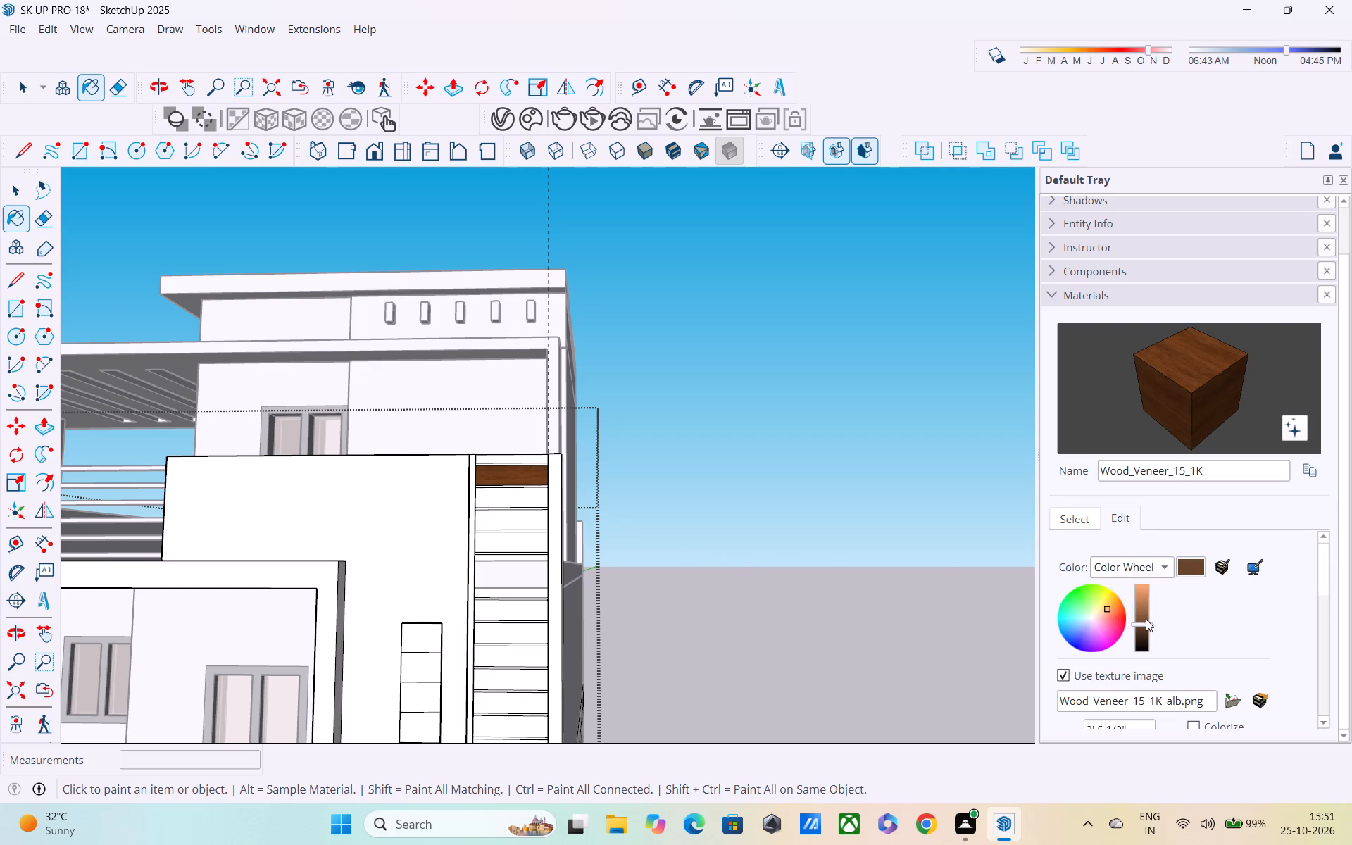
left_click_drag(1140, 628, 1135, 611)
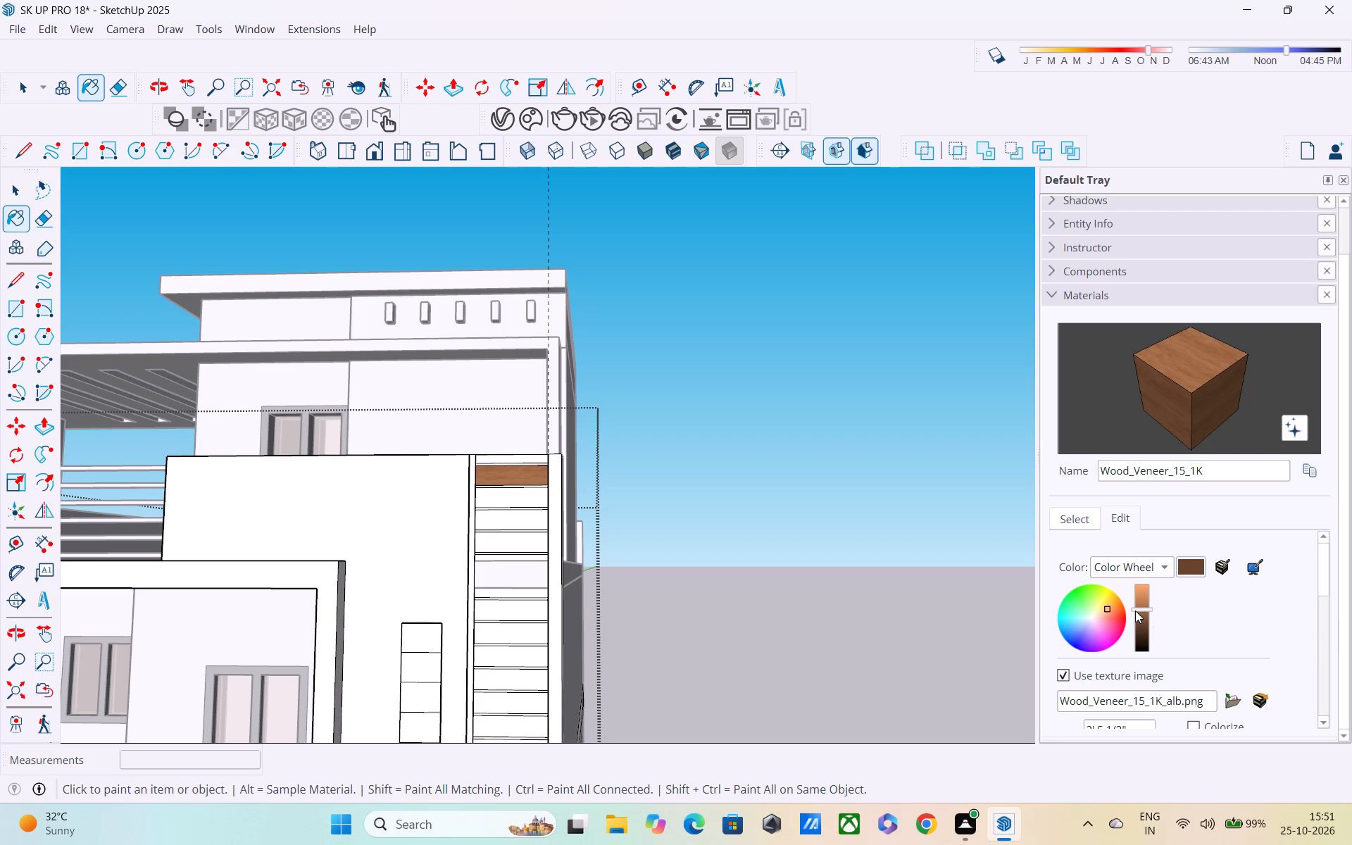
left_click_drag(1135, 611, 1144, 605)
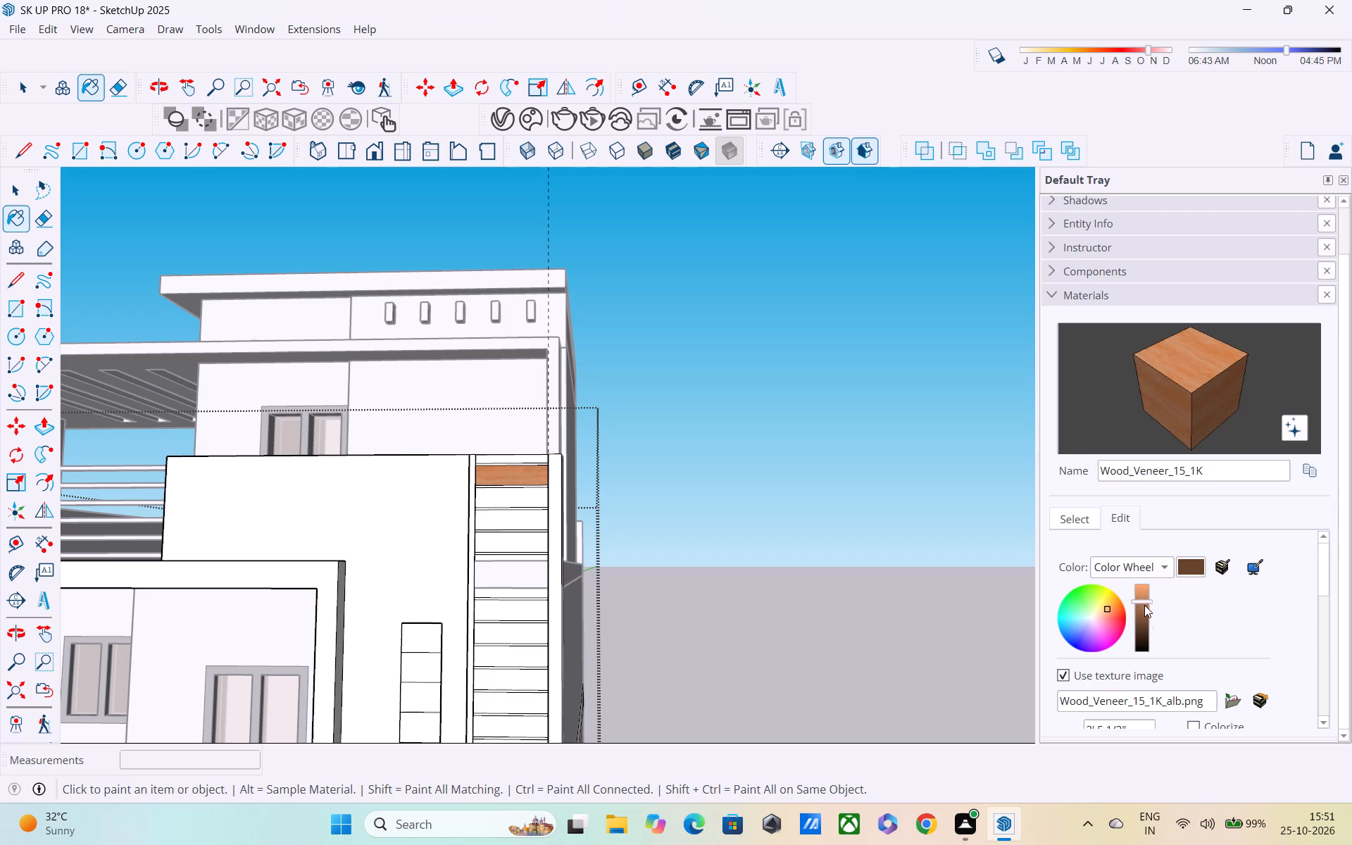
left_click_drag(1144, 605, 1146, 618)
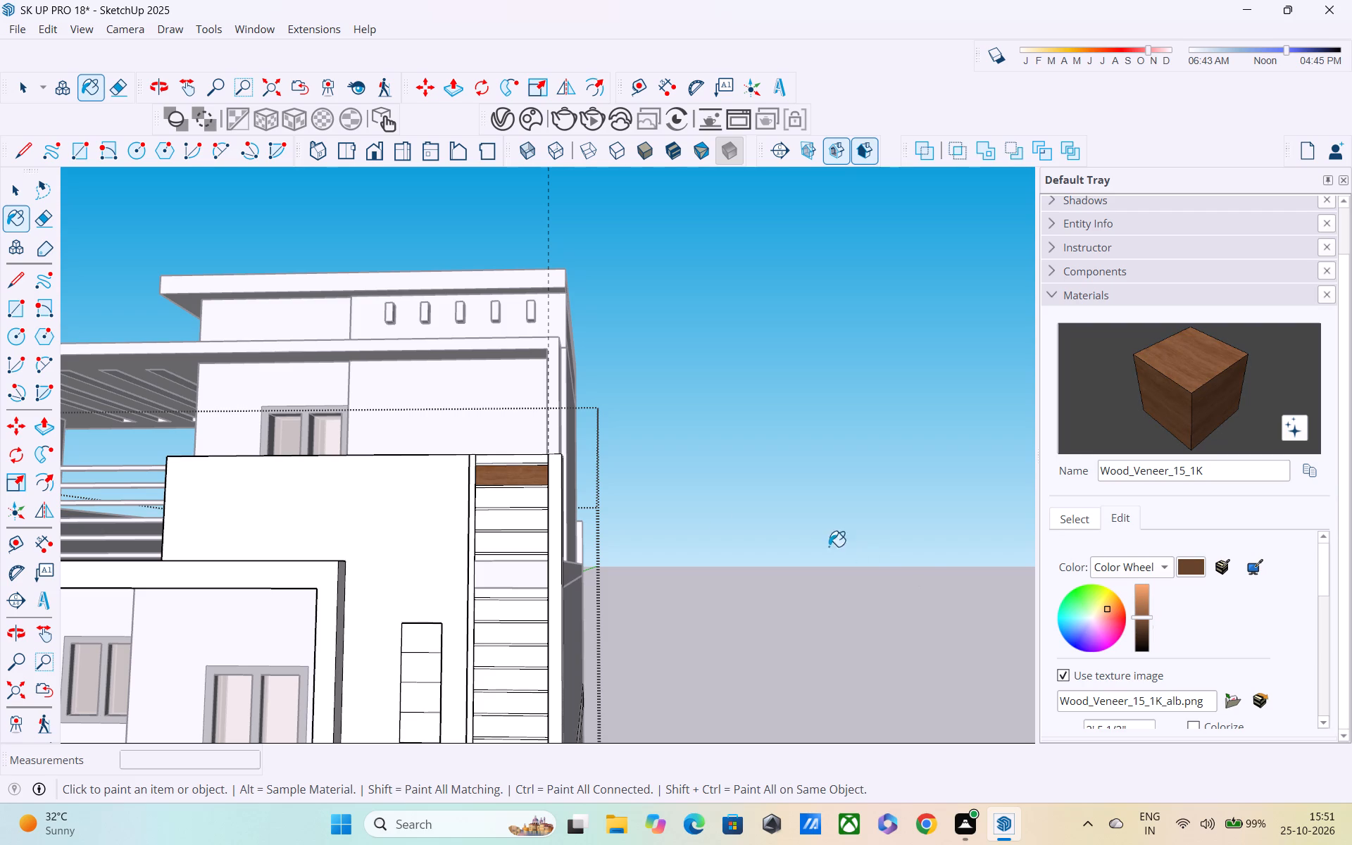
left_click(1232, 384)
left_click(1227, 364)
left_click(1207, 378)
Paint the remaining slatted-strip panels above the blank slab band with Wood_Veneer_15_1K.
left_click(528, 499)
left_click(531, 525)
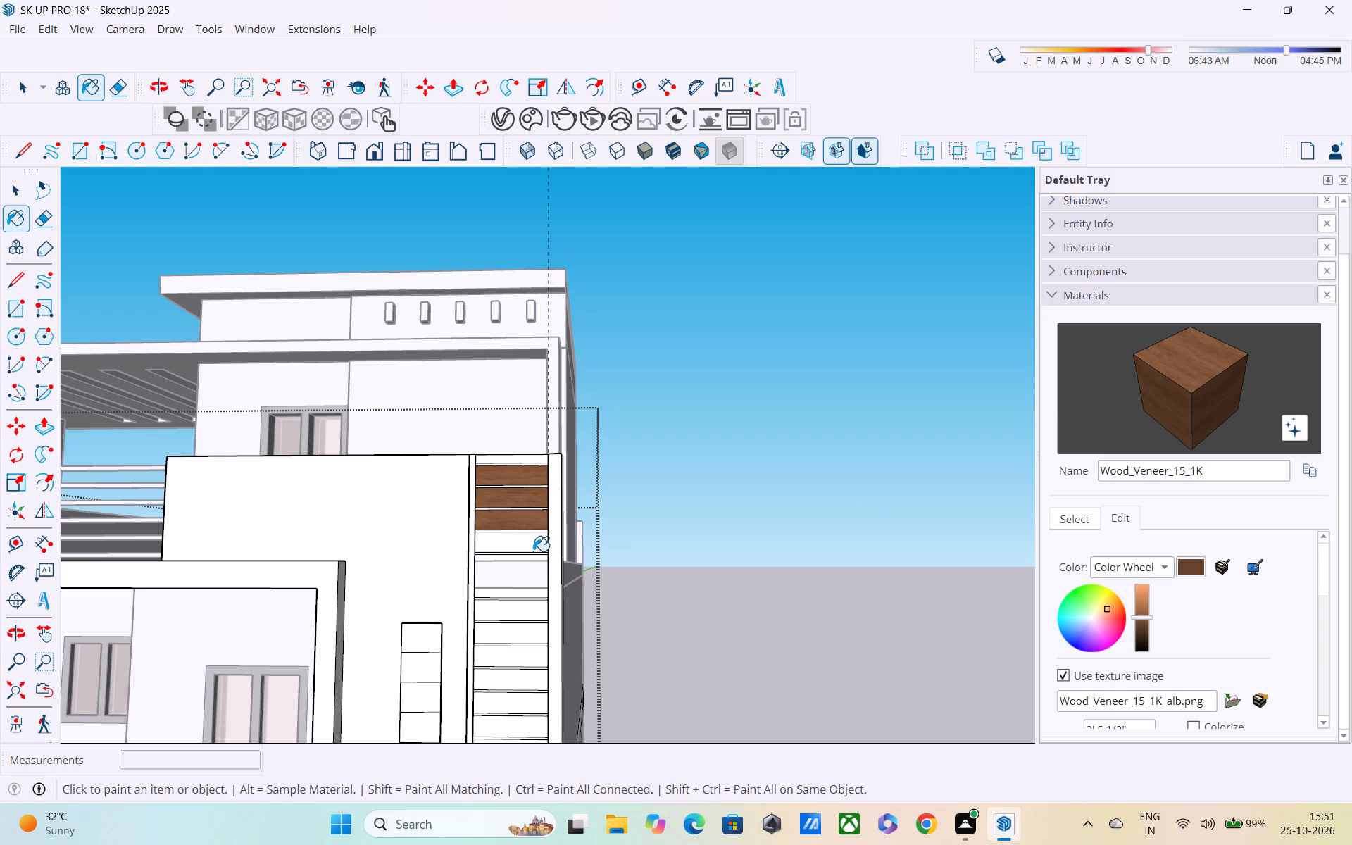
left_click(533, 551)
left_click(515, 572)
scroll(525, 585, "down", 1)
middle_click_drag(525, 584, 511, 488, "shift")
scroll(520, 499, "up", 3)
left_click_drag(493, 343, 492, 395)
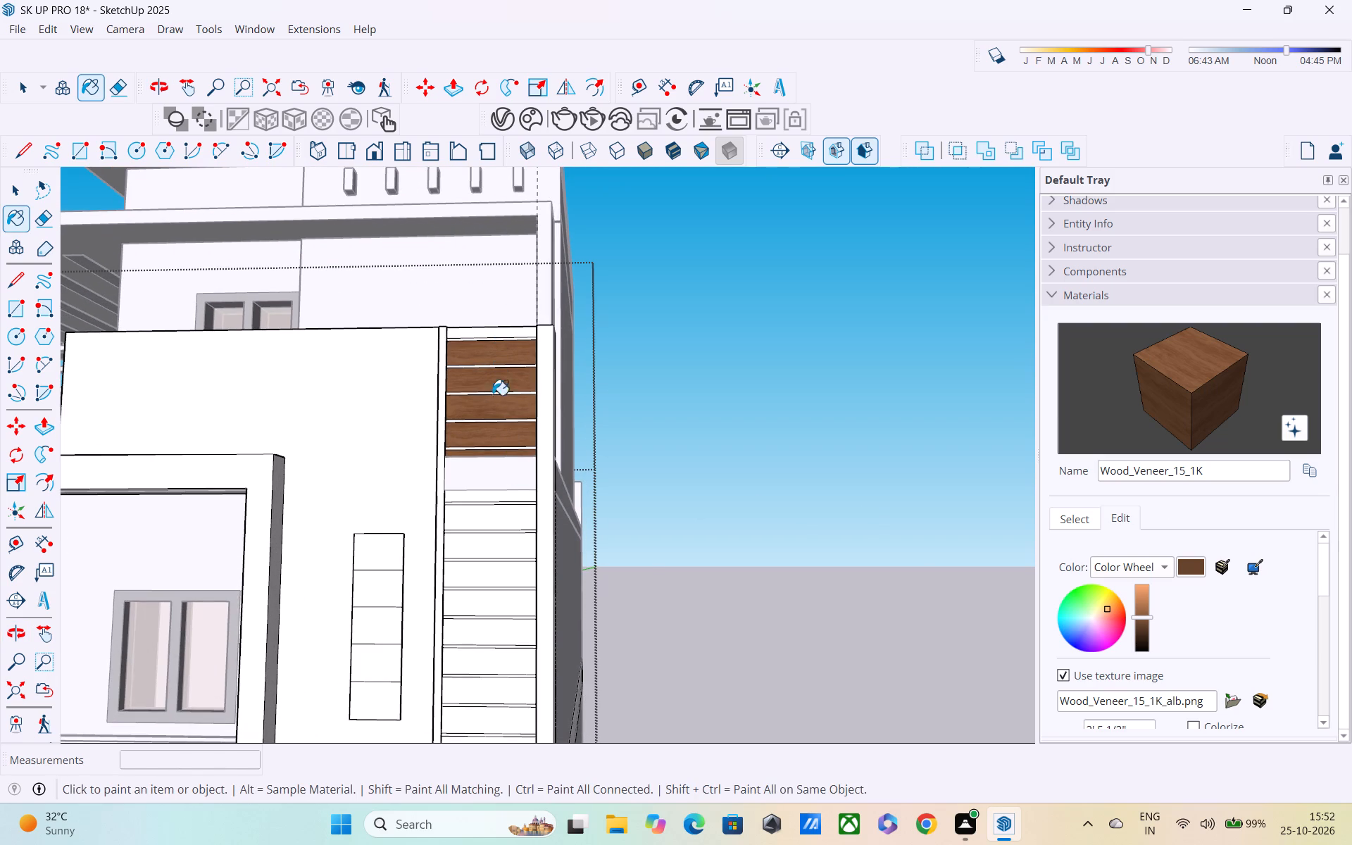
Paint the slatted strip's panels below the blank slab band with Wood_Veneer_15_1K, working down towards the strip's lower part.
left_click_drag(492, 395, 492, 547)
left_click(509, 477)
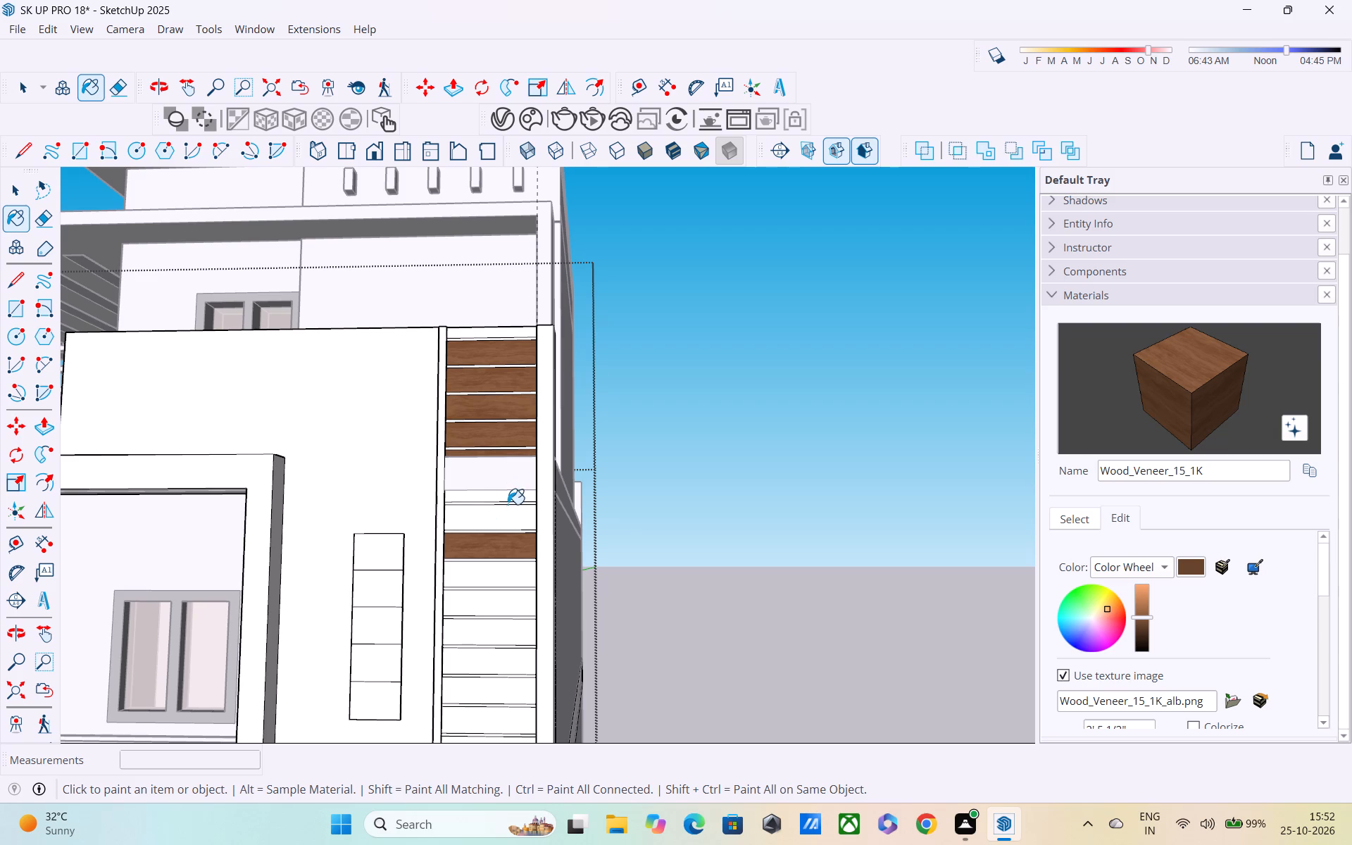
left_click(505, 514)
left_click(513, 482)
left_click(508, 477)
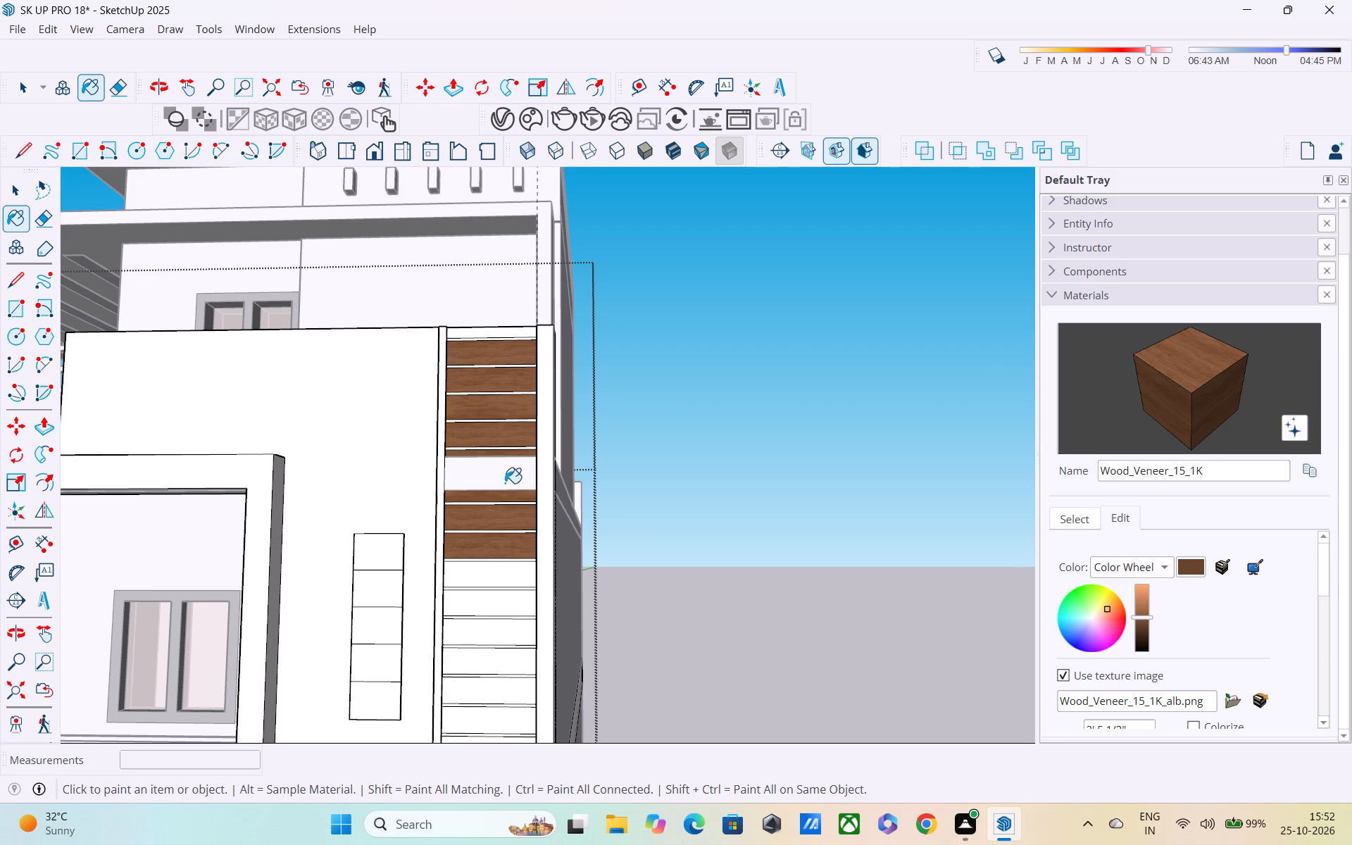
left_click(505, 470)
left_click(504, 578)
left_click(494, 601)
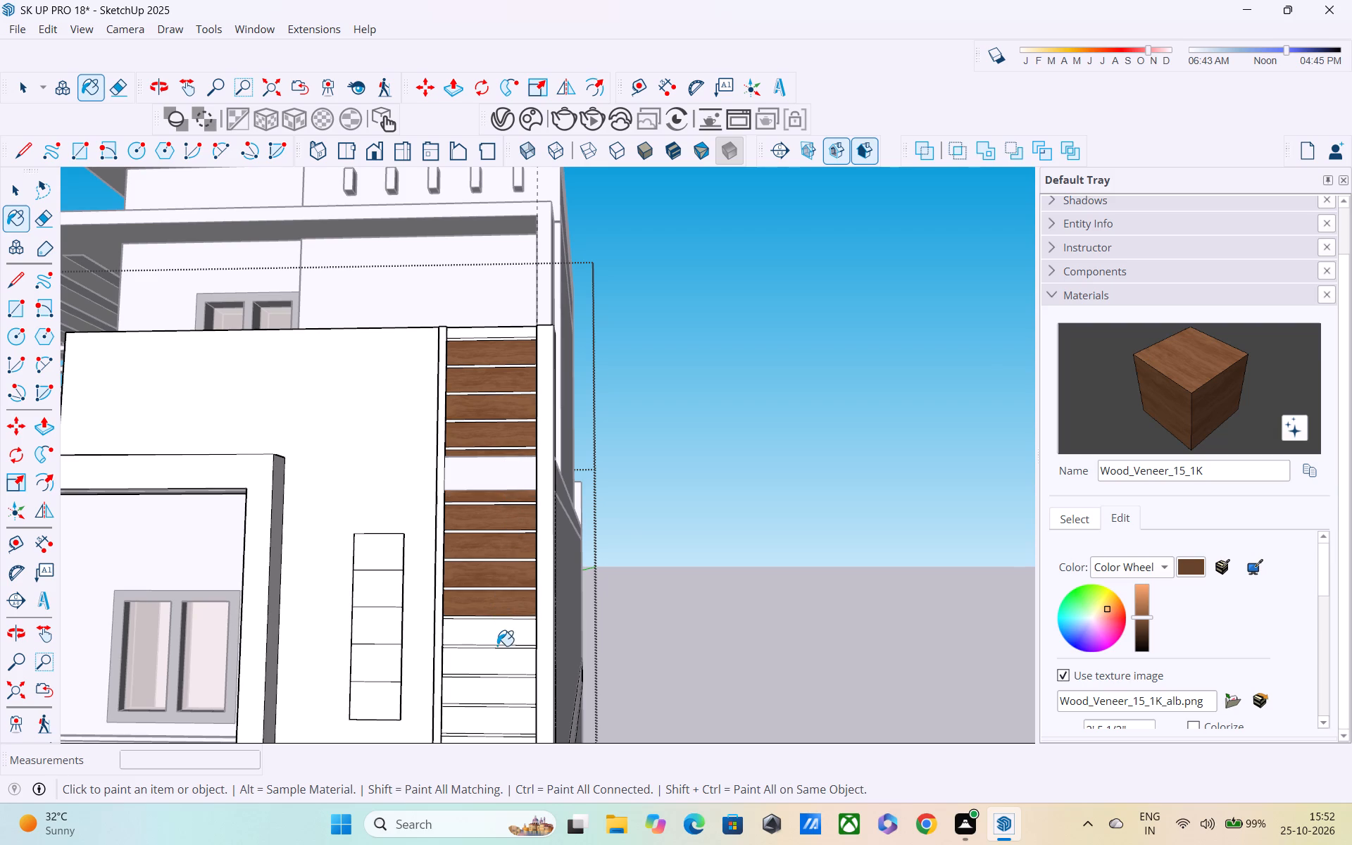
left_click(497, 646)
left_click(501, 634)
middle_click_drag(501, 633, 497, 542, "shift")
left_click(496, 571)
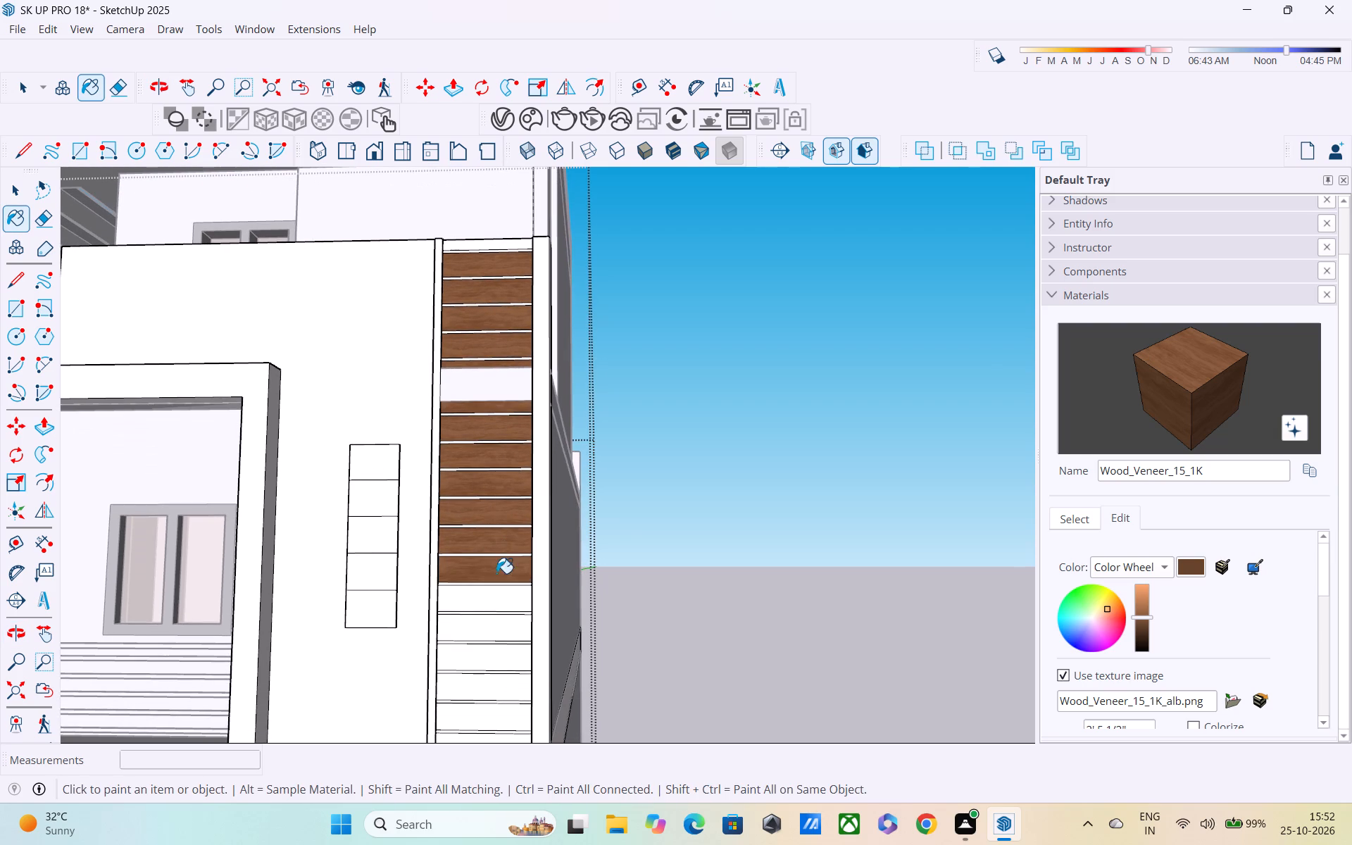
left_click(494, 603)
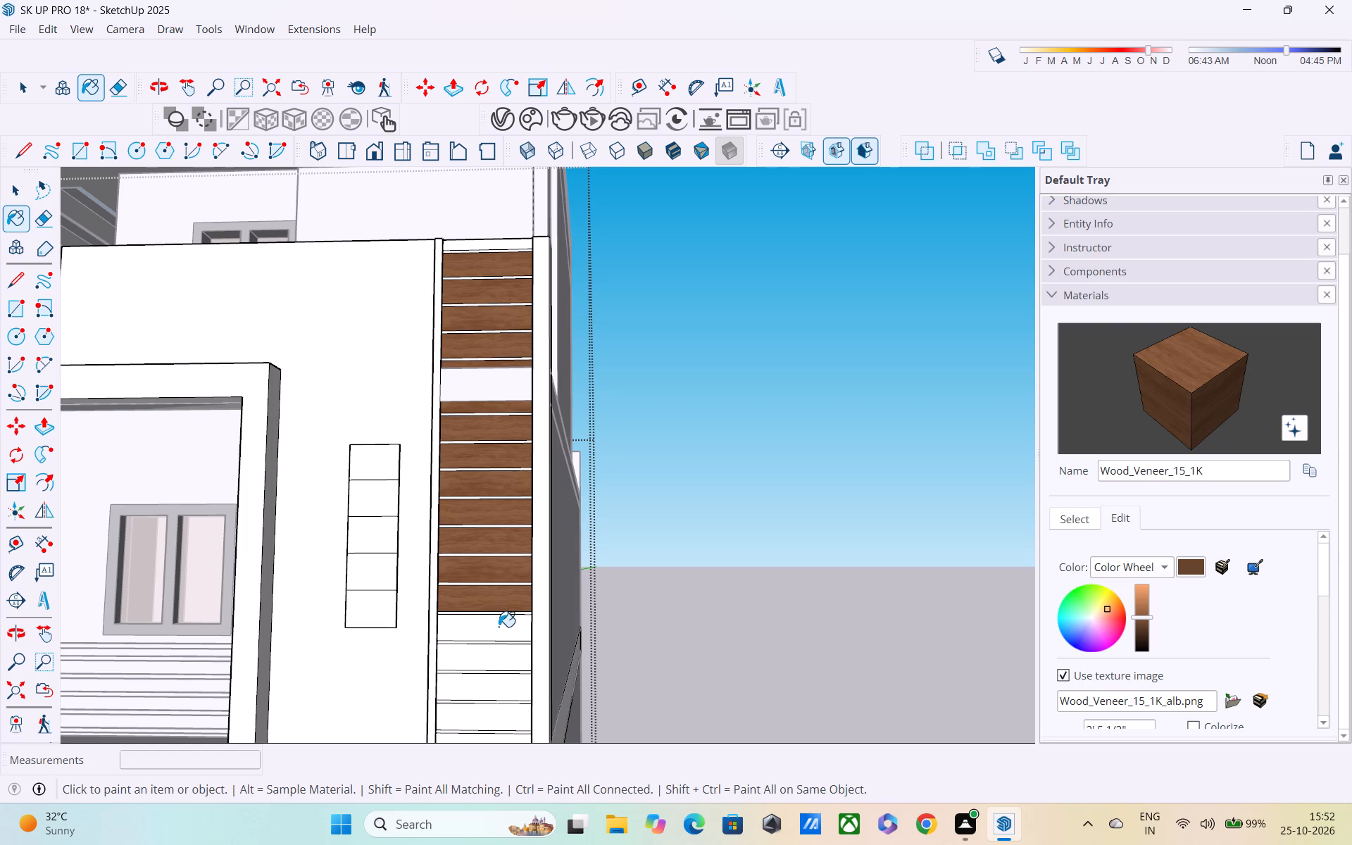
left_click(499, 627)
left_click(496, 663)
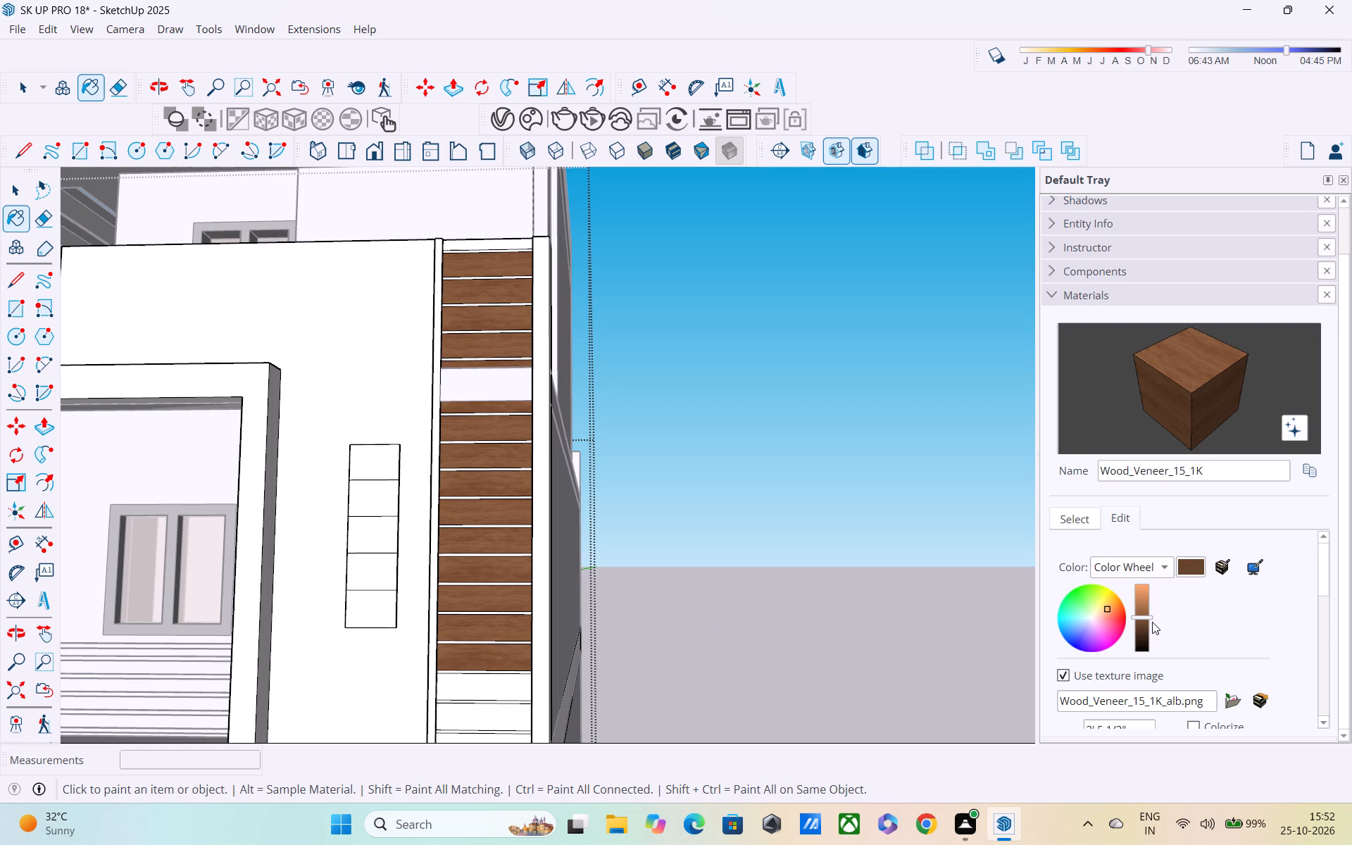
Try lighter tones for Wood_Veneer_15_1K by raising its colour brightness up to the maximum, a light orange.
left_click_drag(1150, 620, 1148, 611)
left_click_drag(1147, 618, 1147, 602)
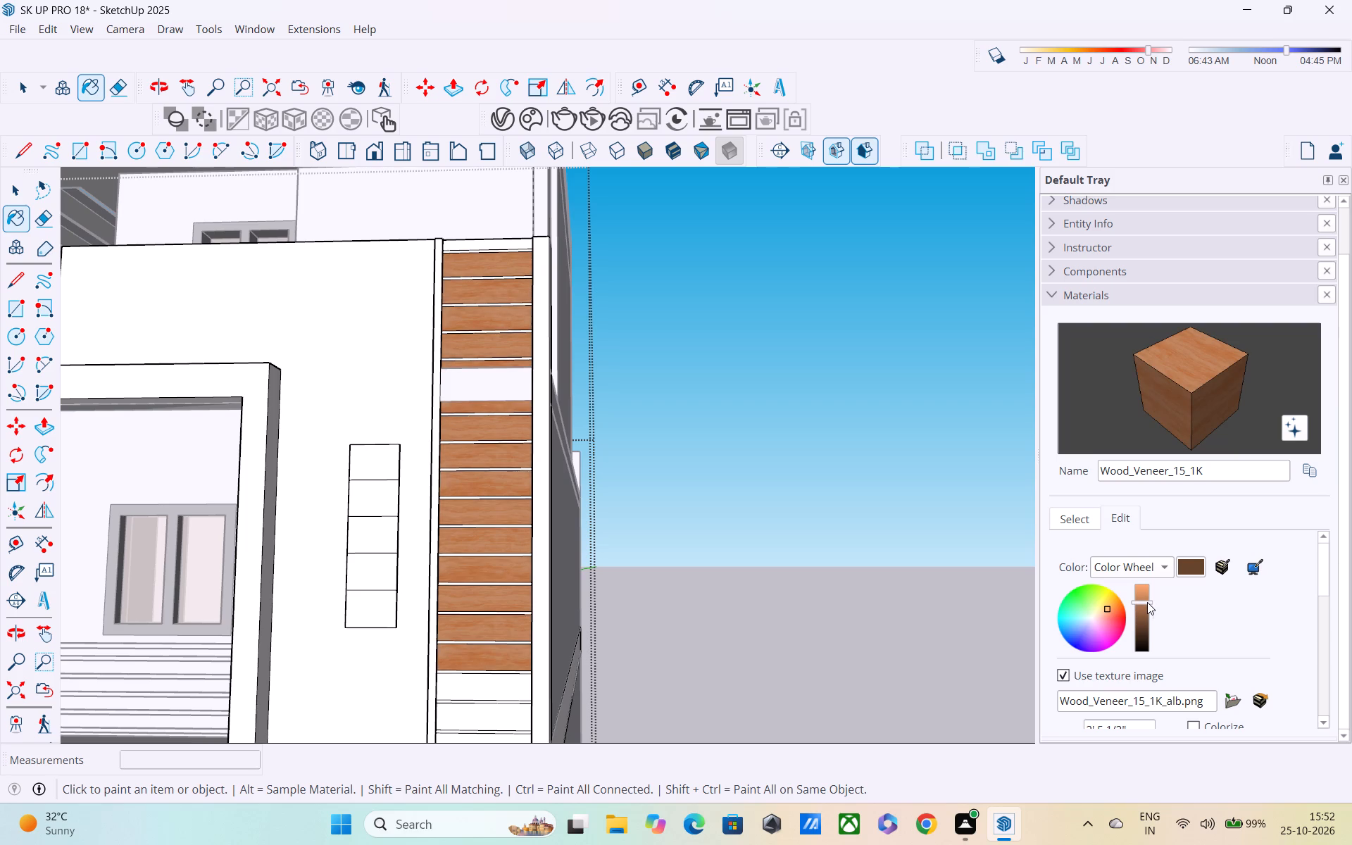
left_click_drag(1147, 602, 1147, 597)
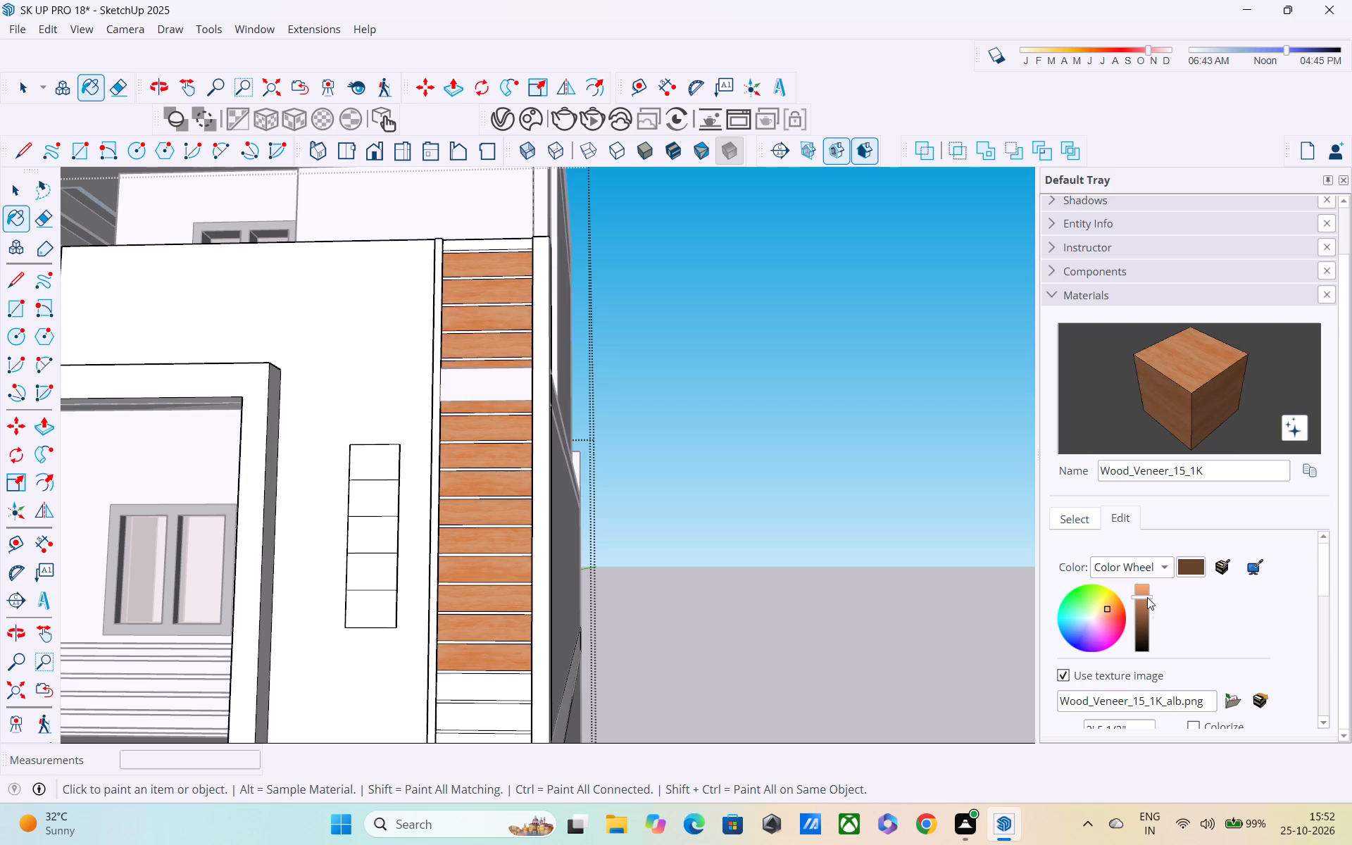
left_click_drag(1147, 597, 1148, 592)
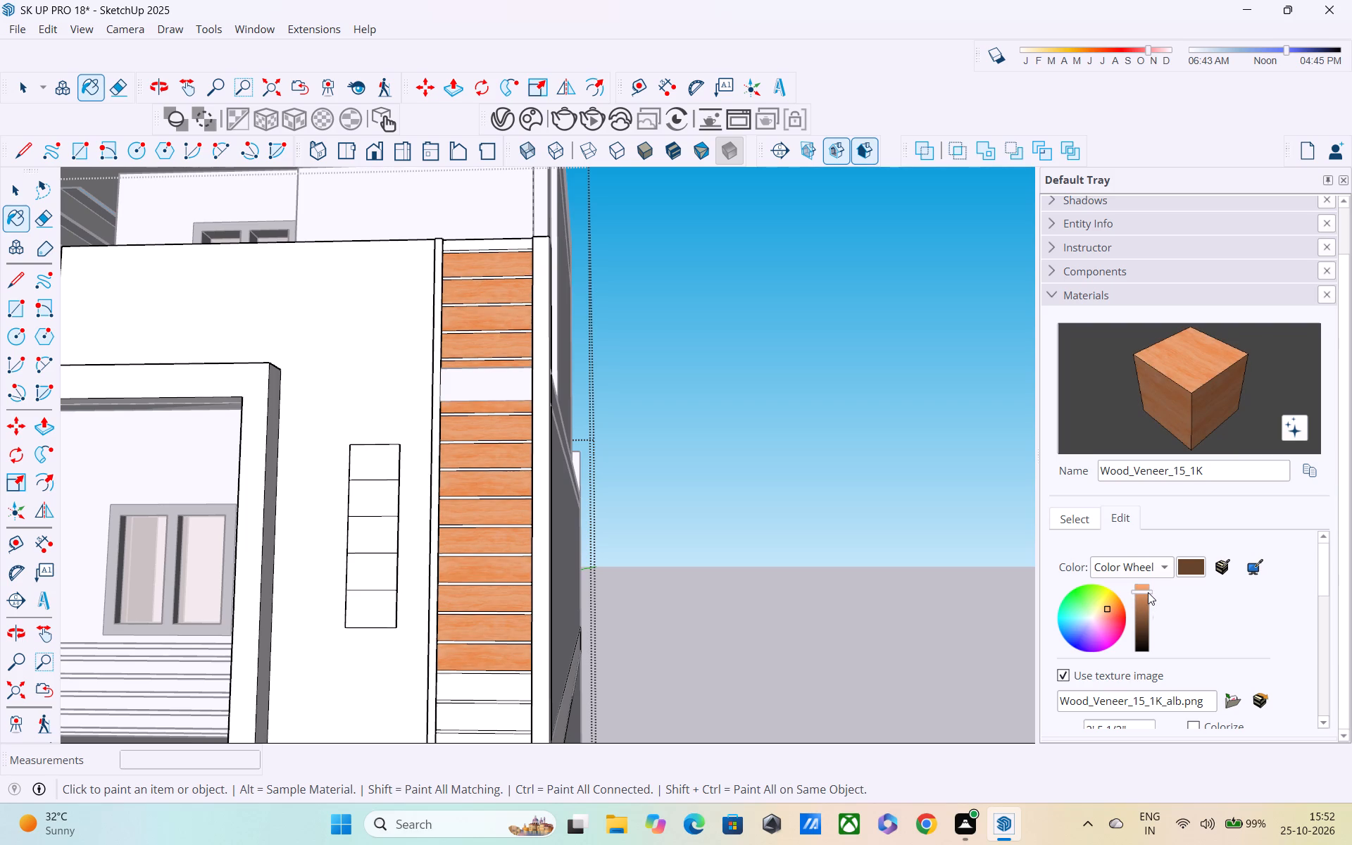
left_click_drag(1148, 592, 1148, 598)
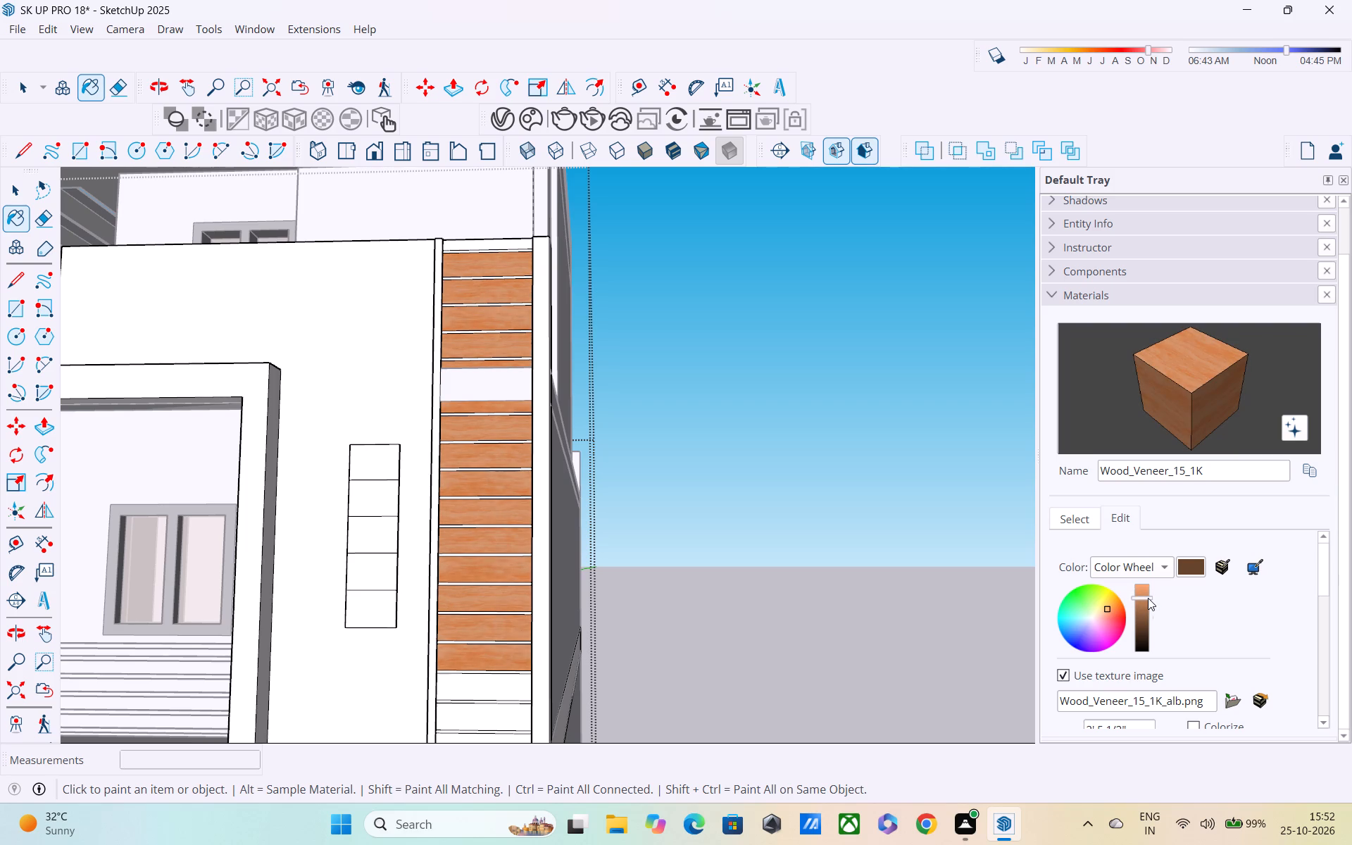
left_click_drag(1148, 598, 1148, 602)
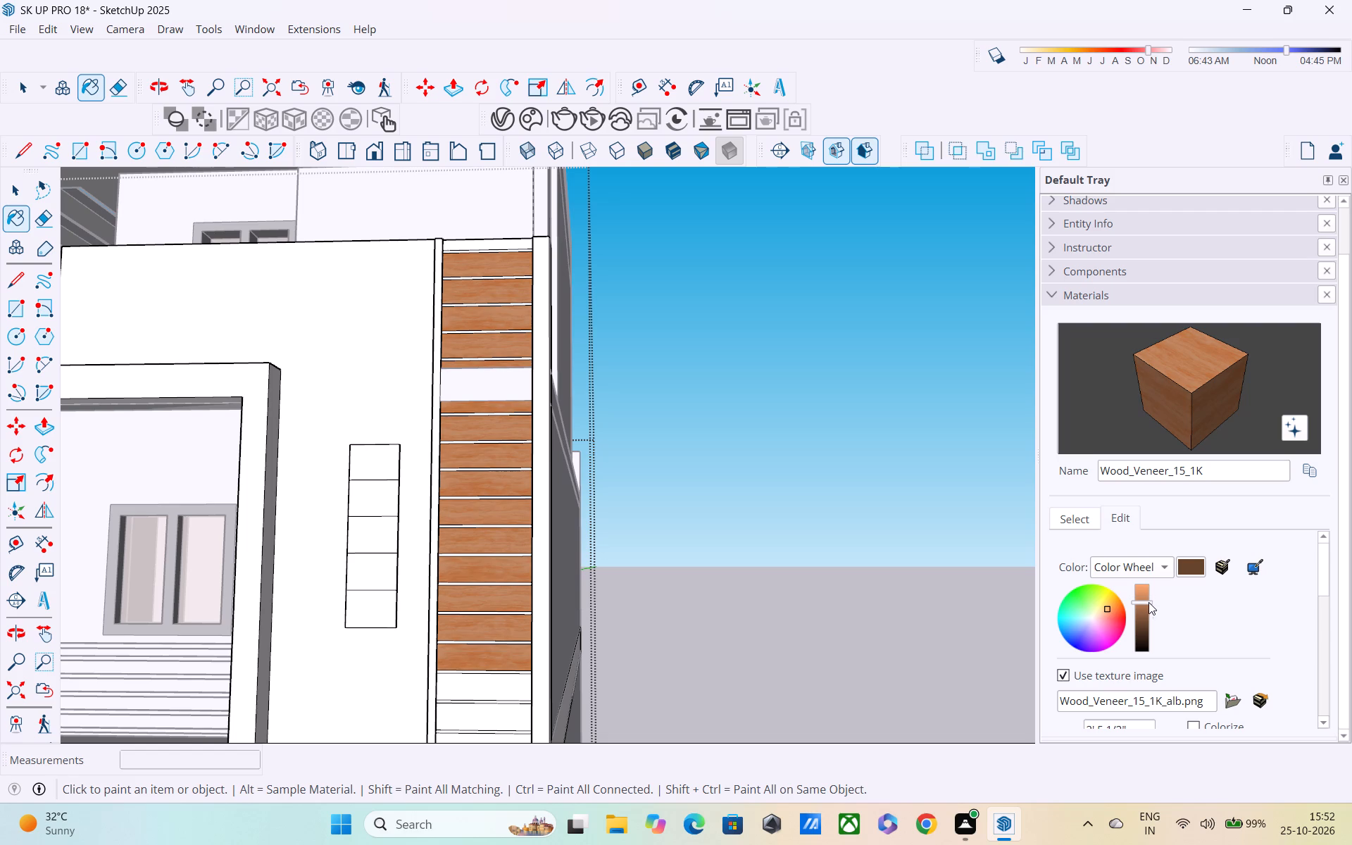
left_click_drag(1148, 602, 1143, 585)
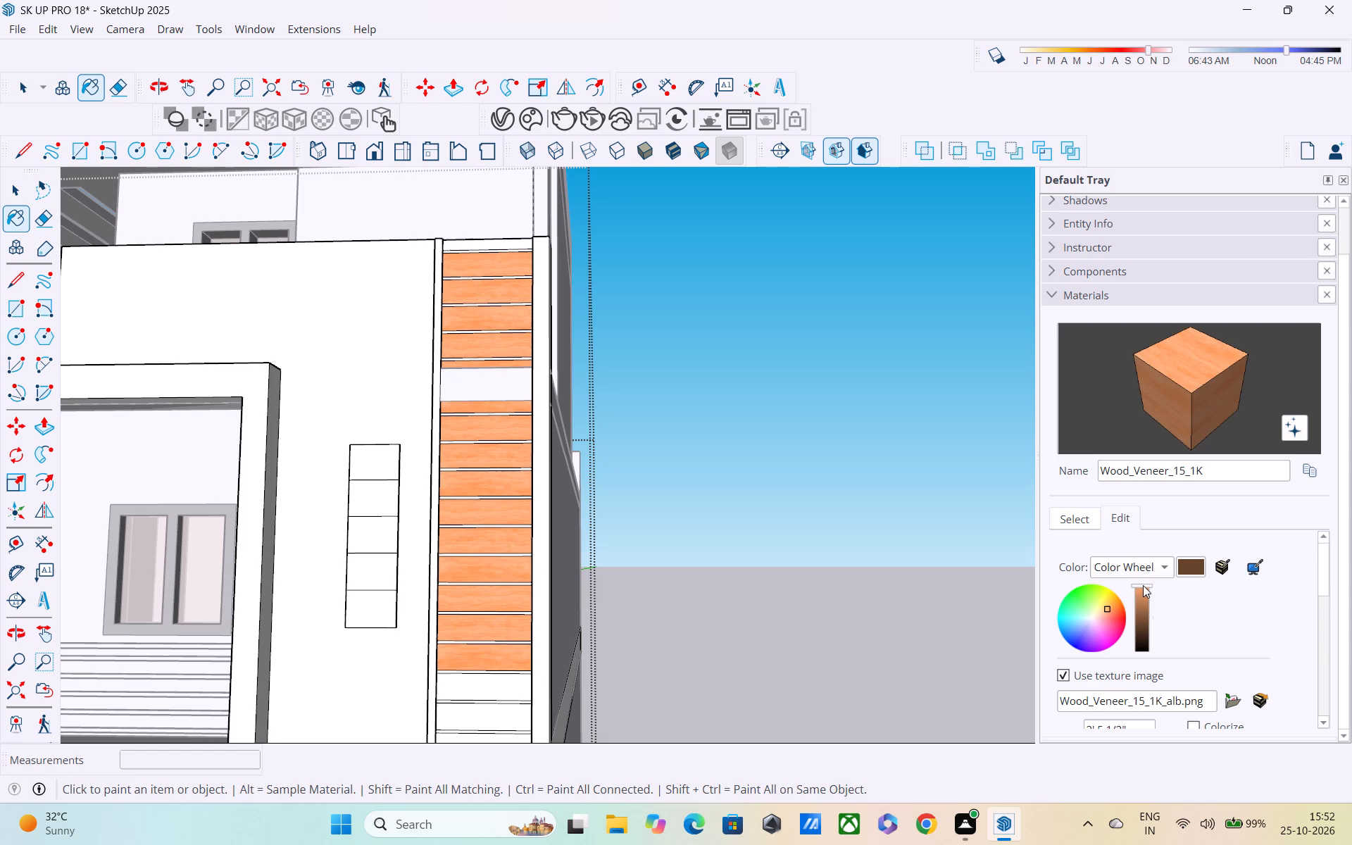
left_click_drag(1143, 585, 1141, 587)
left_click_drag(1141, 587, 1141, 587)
Darken Wood_Veneer_15_1K to a warm medium brown by lowering its colour brightness.
scroll(319, 582, "down", 14)
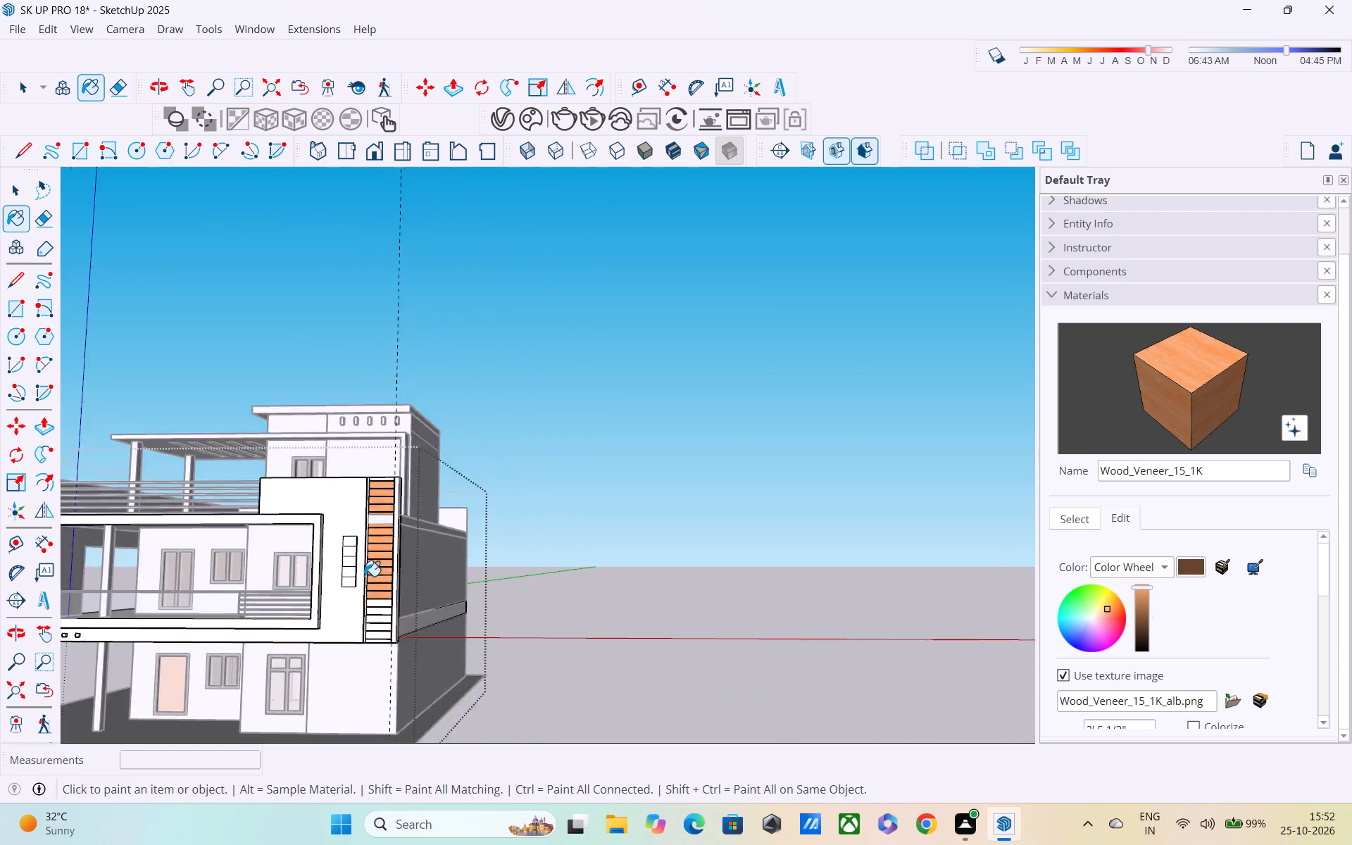
middle_click_drag(364, 576, 429, 653)
scroll(423, 595, "up", 1)
scroll(423, 595, "down", 7)
middle_click_drag(414, 614, 421, 565)
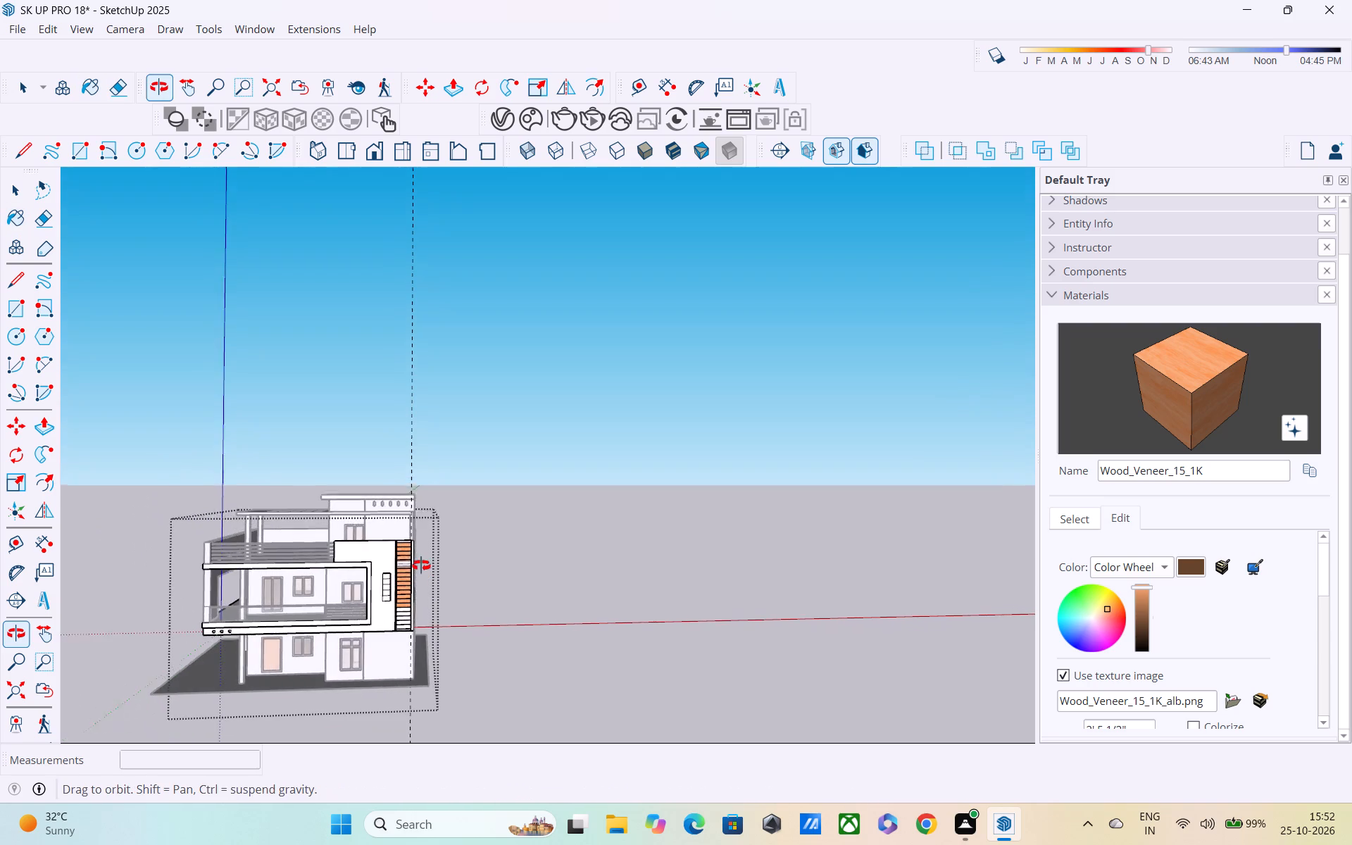
middle_click_drag(421, 565, 422, 565)
scroll(411, 577, "up", 9)
middle_click_drag(400, 575, 383, 554)
scroll(383, 560, "up", 4)
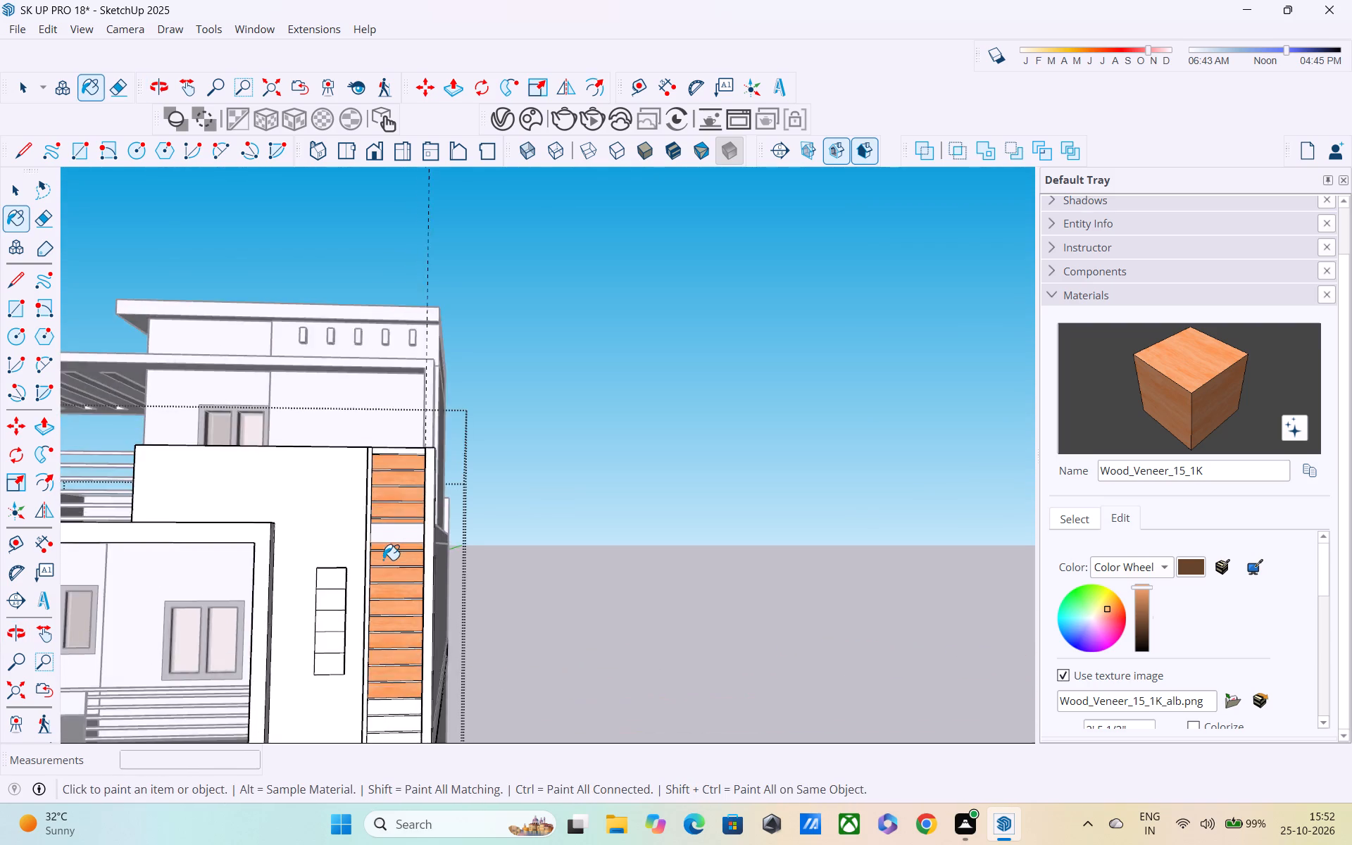
scroll(383, 560, "down", 17)
middle_click_drag(391, 589, 393, 591)
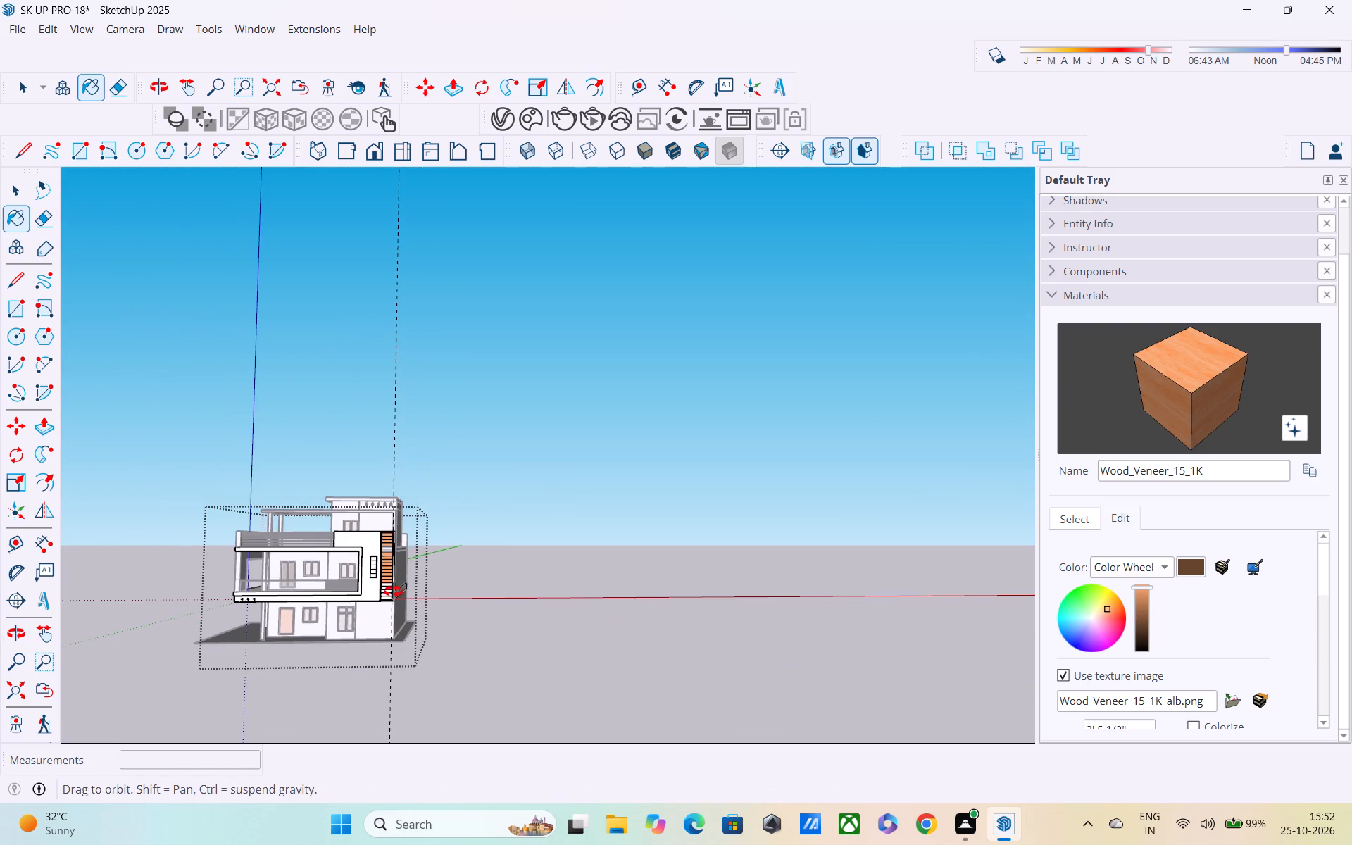
middle_click_drag(393, 591, 549, 615)
scroll(446, 560, "up", 4)
scroll(364, 577, "up", 2)
scroll(451, 553, "up", 1)
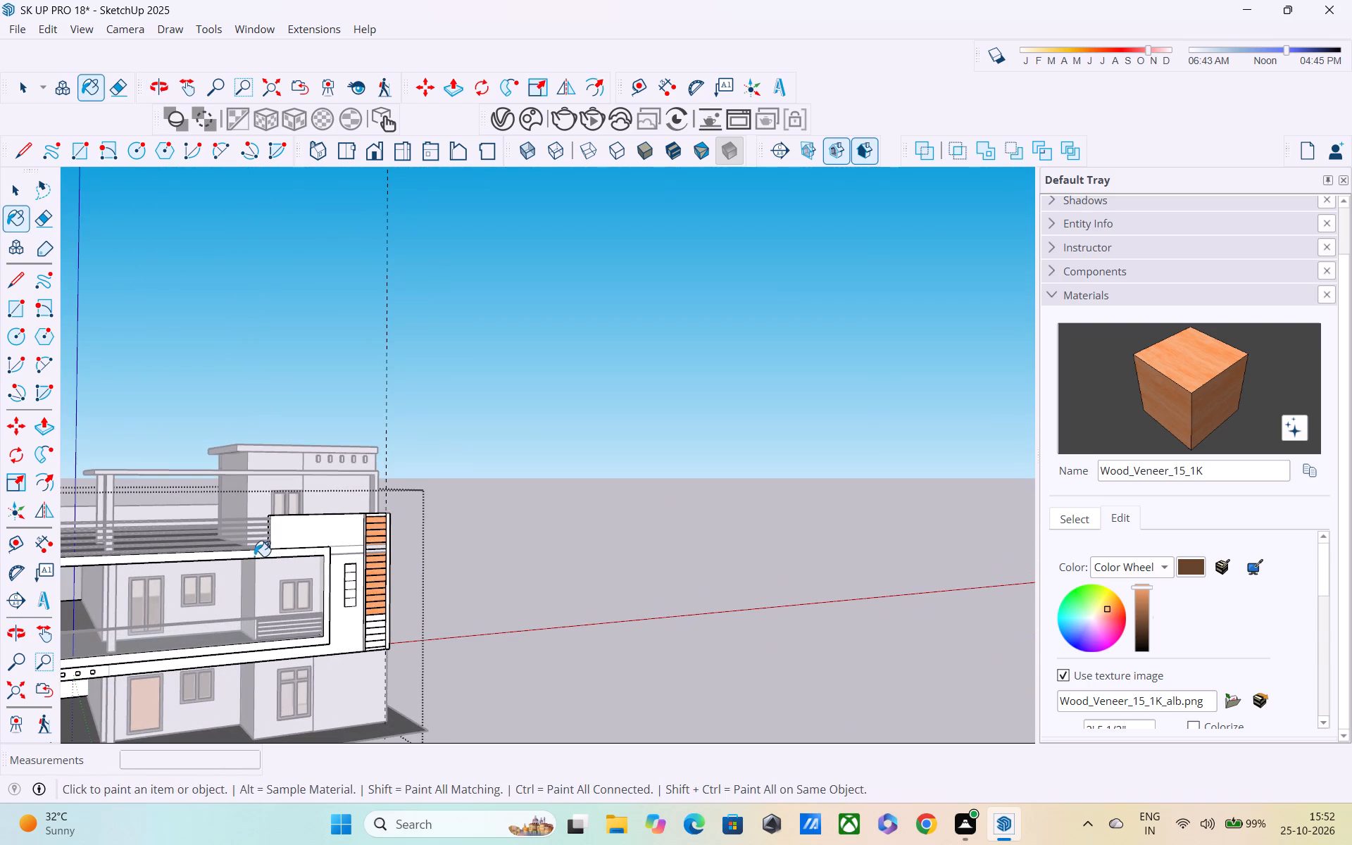
left_click_drag(1137, 587, 1134, 605)
Paint the last unpainted panels at the bottom of the slatted strip with Wood_Veneer_15_1K.
middle_click_drag(472, 610, 356, 592)
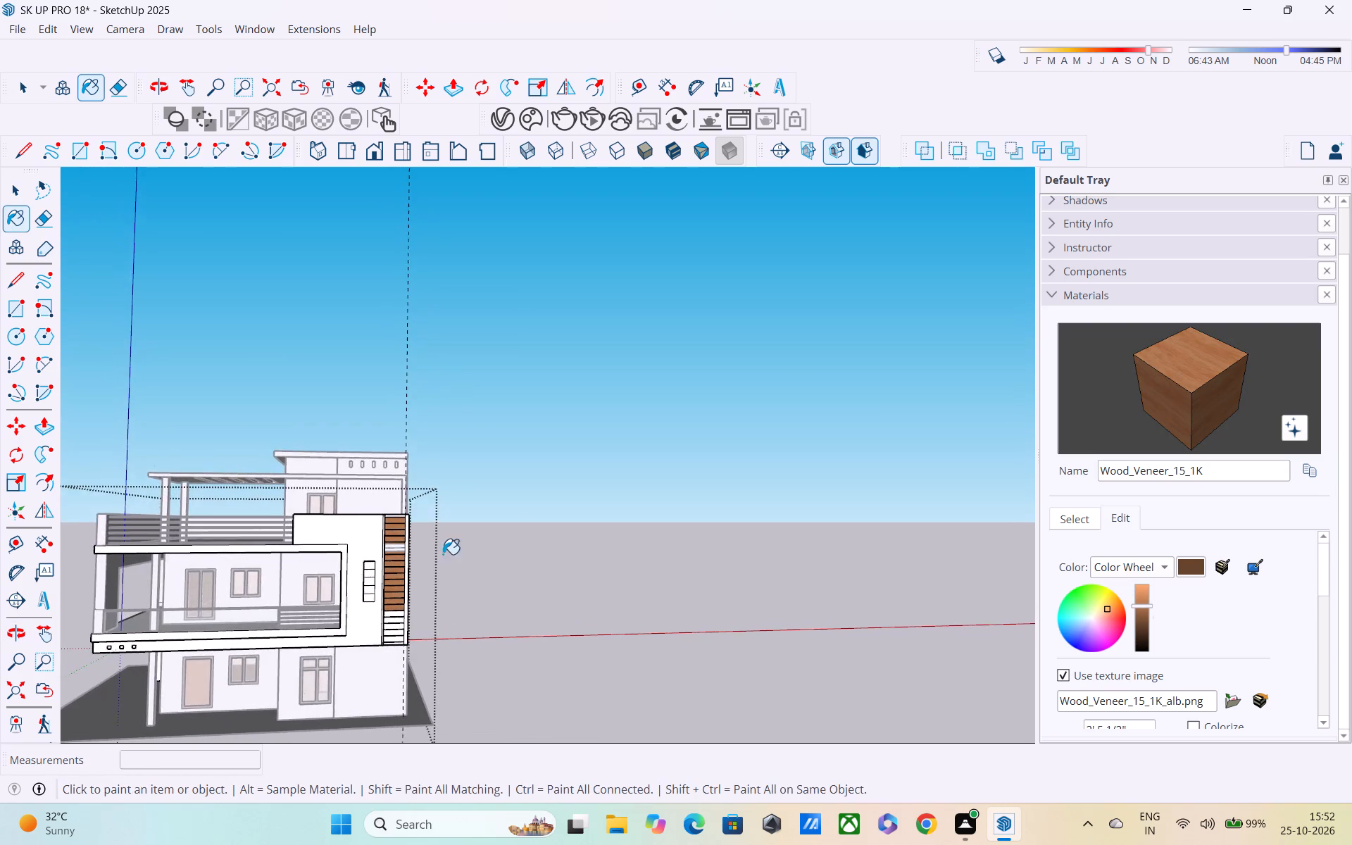
scroll(443, 551, "up", 3)
scroll(363, 535, "up", 11)
scroll(384, 542, "down", 1)
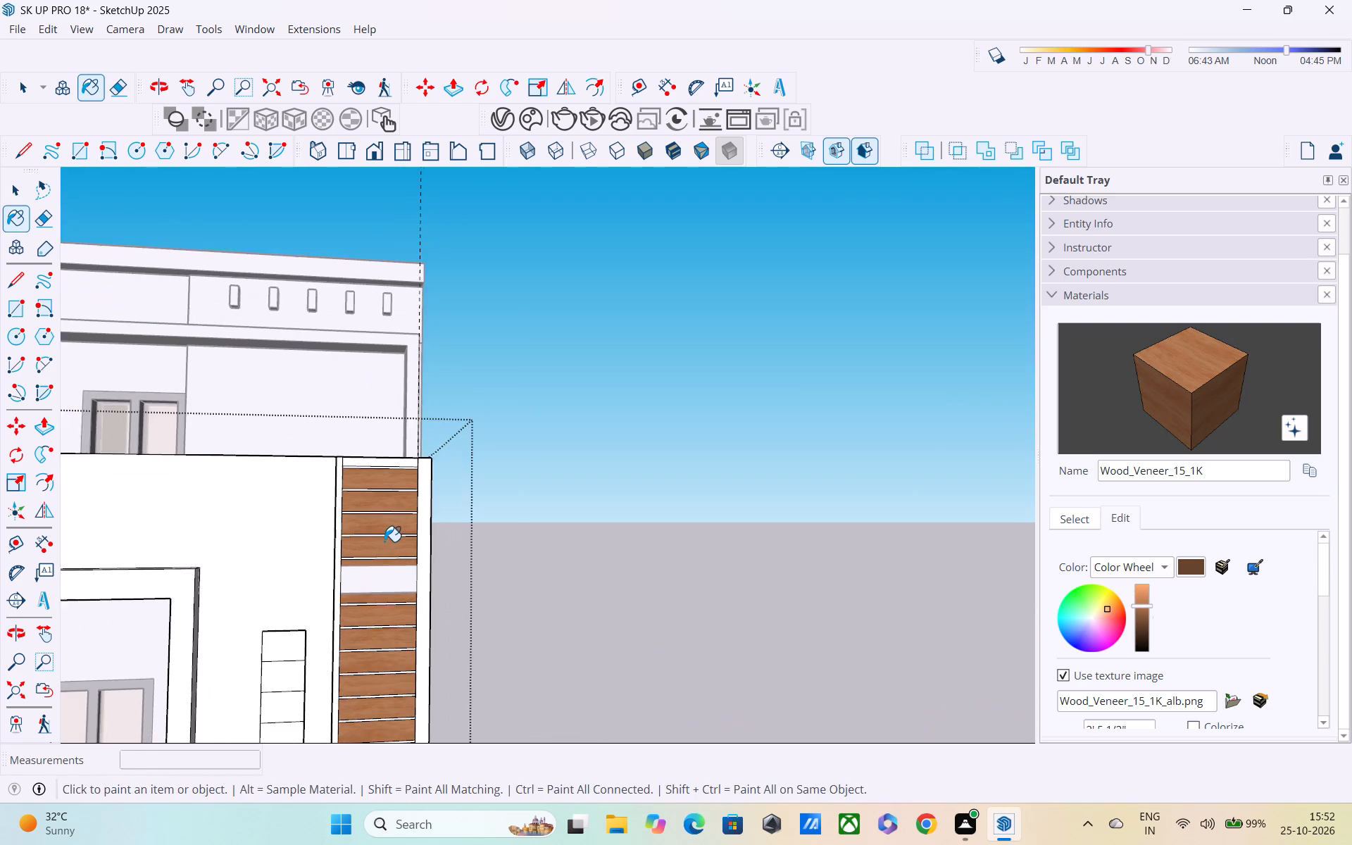
scroll(384, 542, "down", 1)
middle_click_drag(363, 599, 373, 568)
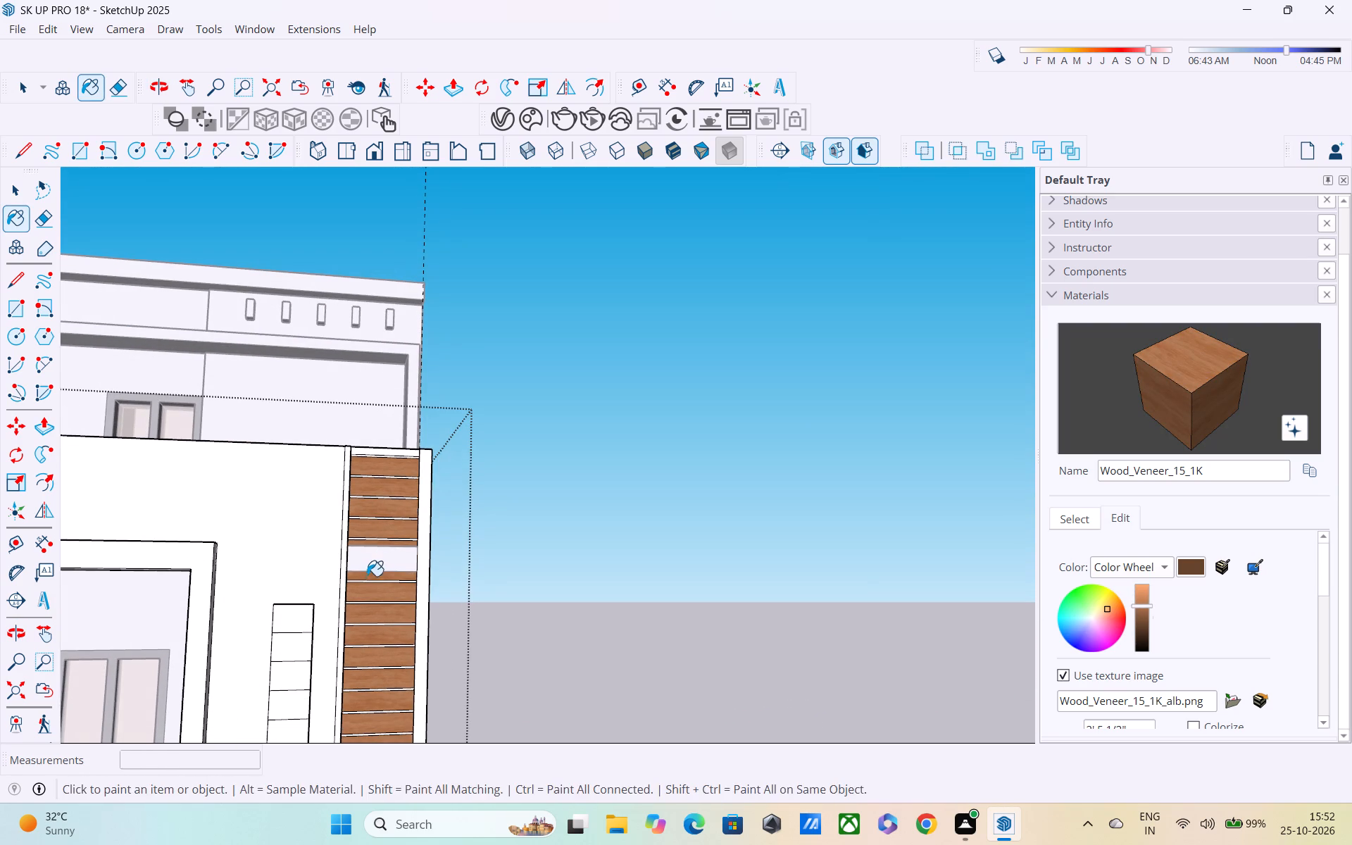
middle_click_drag(365, 580, 417, 509)
middle_click_drag(435, 619, 439, 513, "shift")
scroll(424, 609, "up", 2)
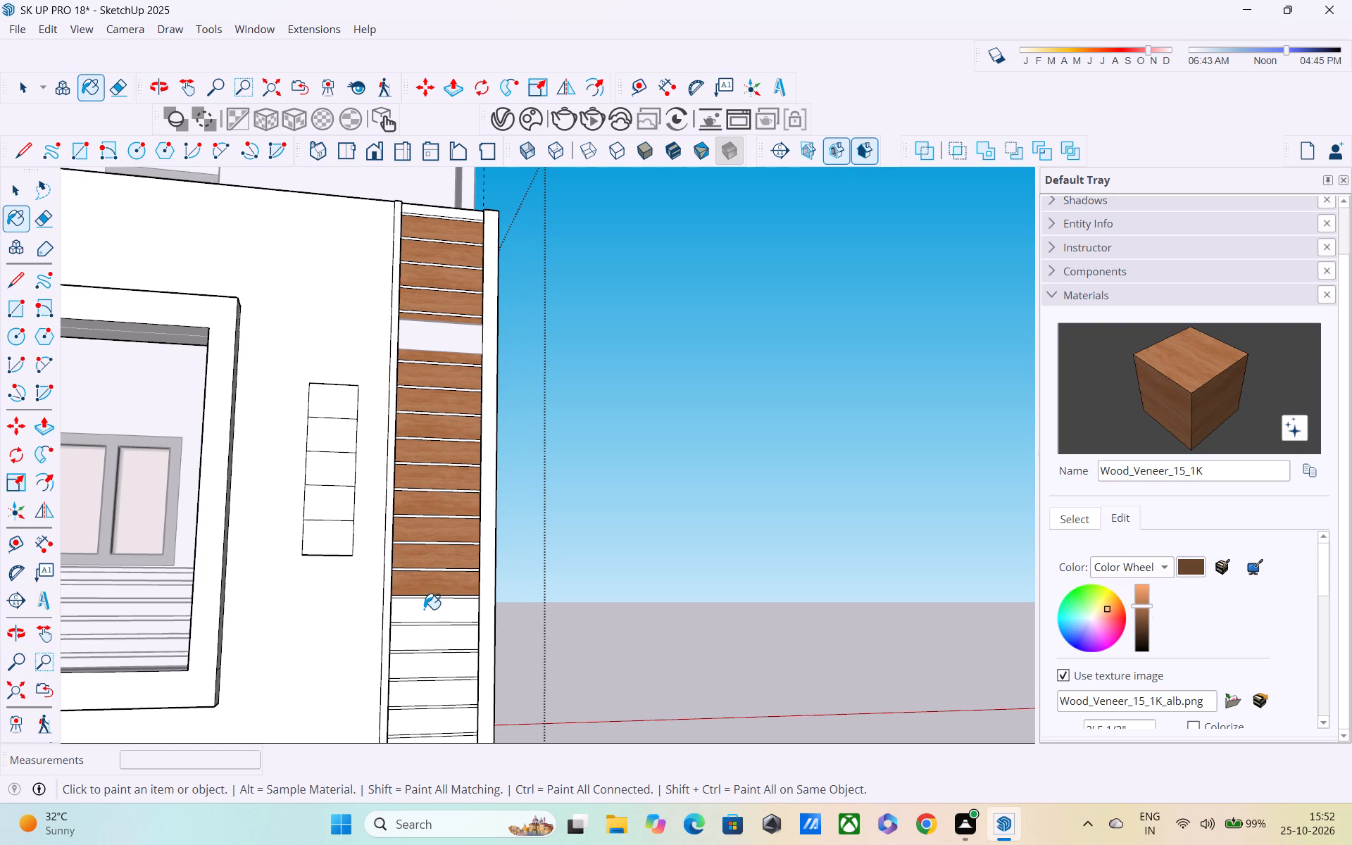
left_click(424, 609)
left_click(429, 645)
left_click(429, 667)
left_click(428, 693)
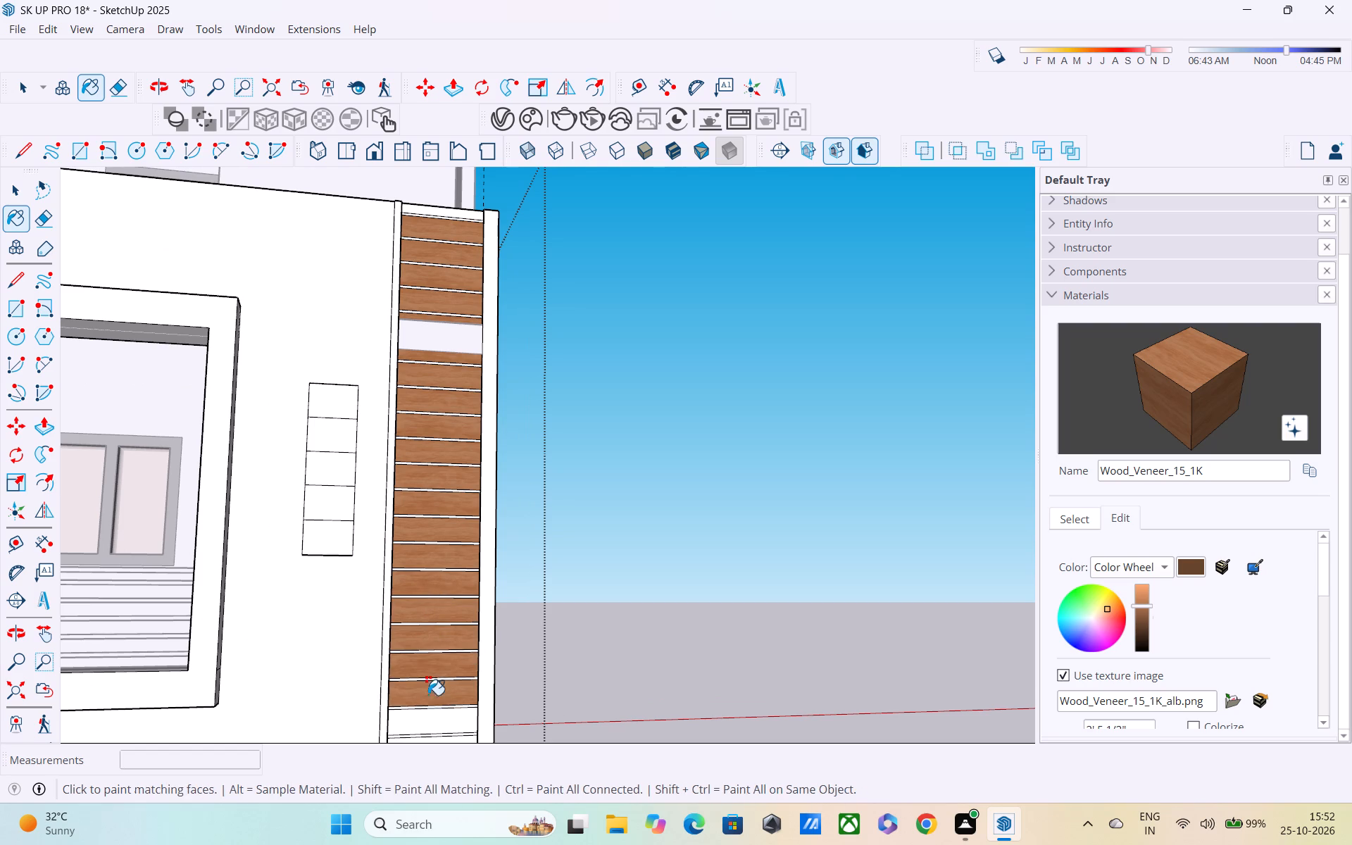
middle_click_drag(429, 675, 429, 538, "shift")
left_click(427, 589)
left_click(422, 608)
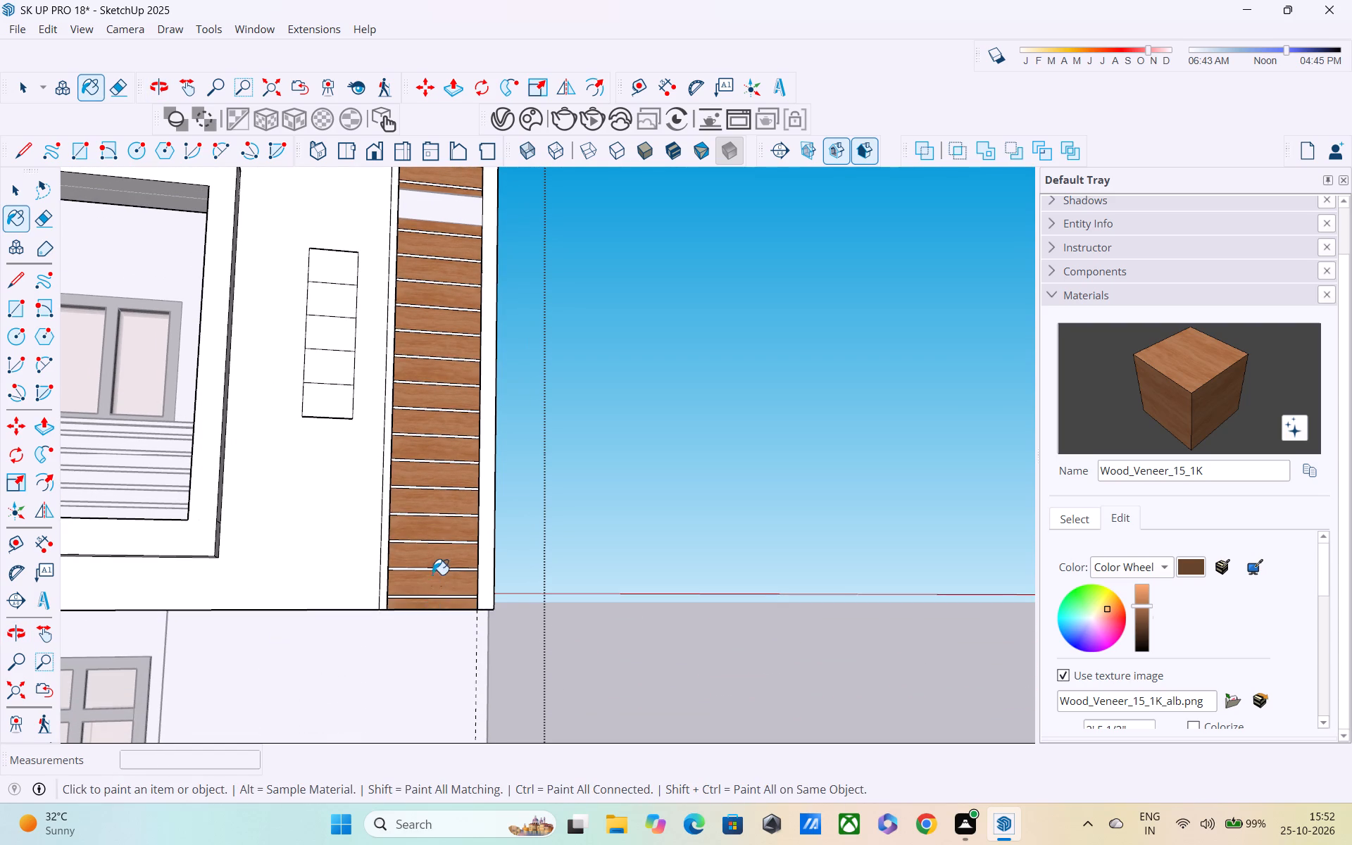
Open the group containing the slab band that runs along the side wall and shows between the strip's wood panels.
middle_click_drag(433, 573, 430, 669)
key("space")
scroll(351, 398, "down", 3)
middle_click_drag(354, 410, 356, 482)
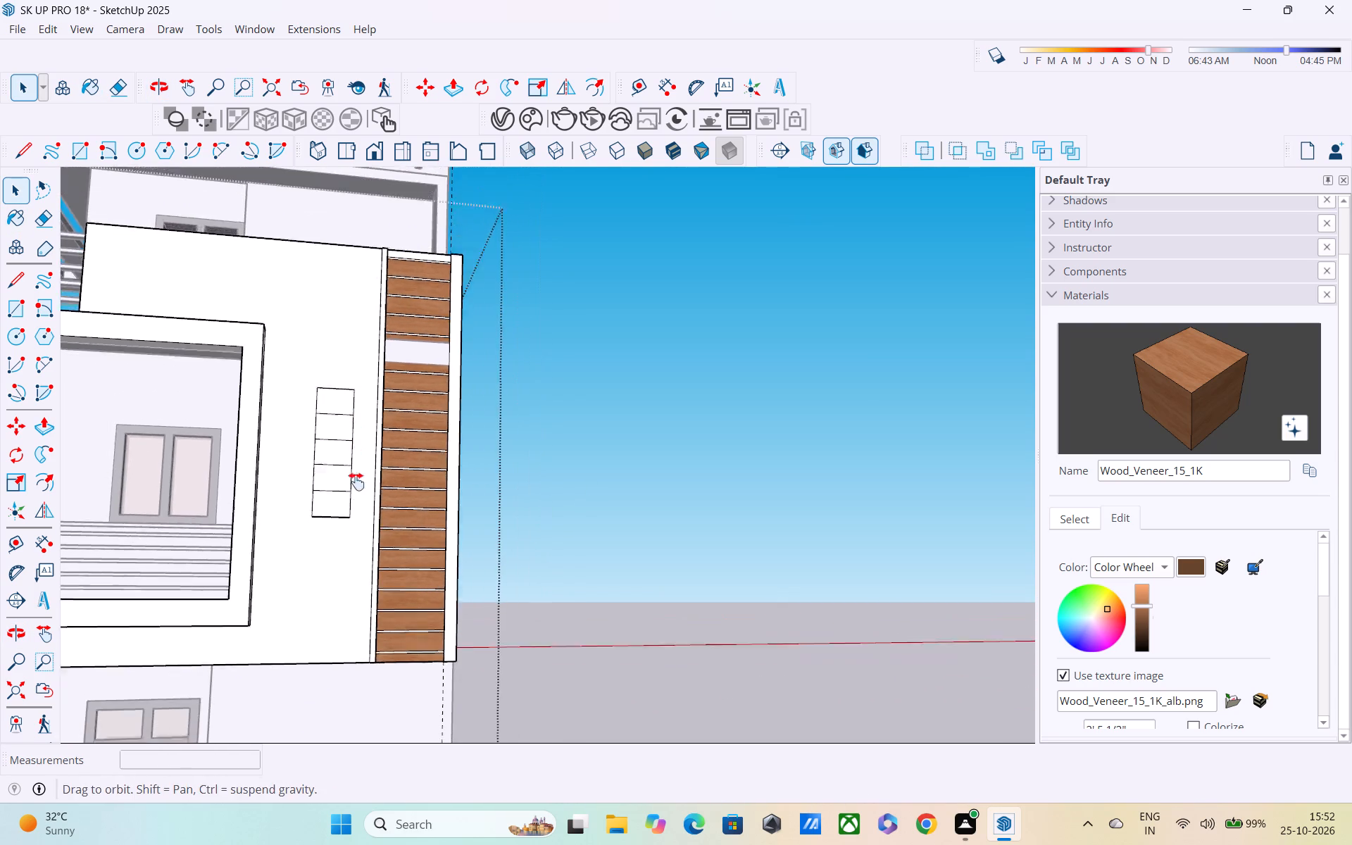
middle_click_drag(356, 482, 366, 608)
middle_click_drag(353, 575, 484, 594)
middle_click_drag(339, 541, 458, 615)
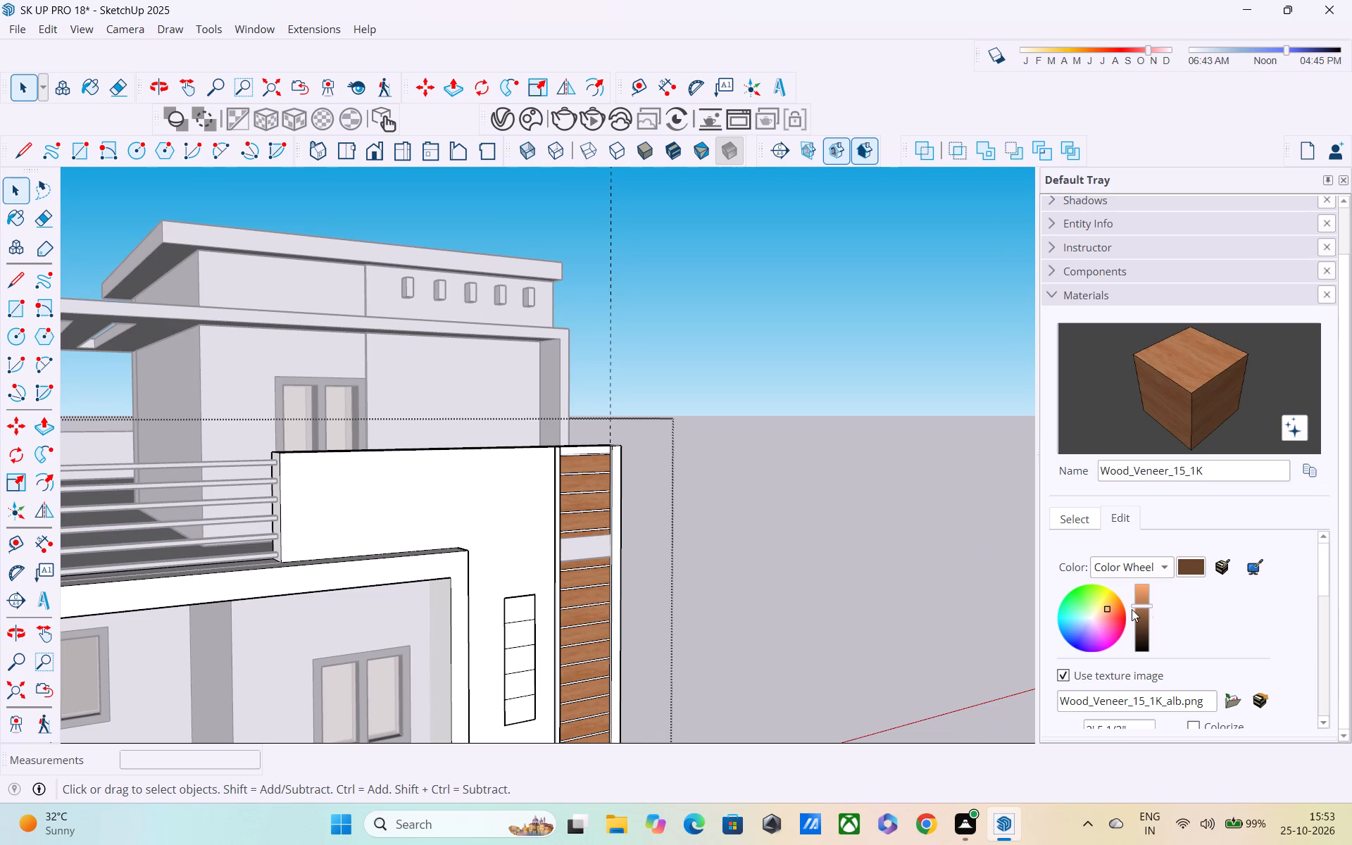
middle_click_drag(649, 551, 0, 582)
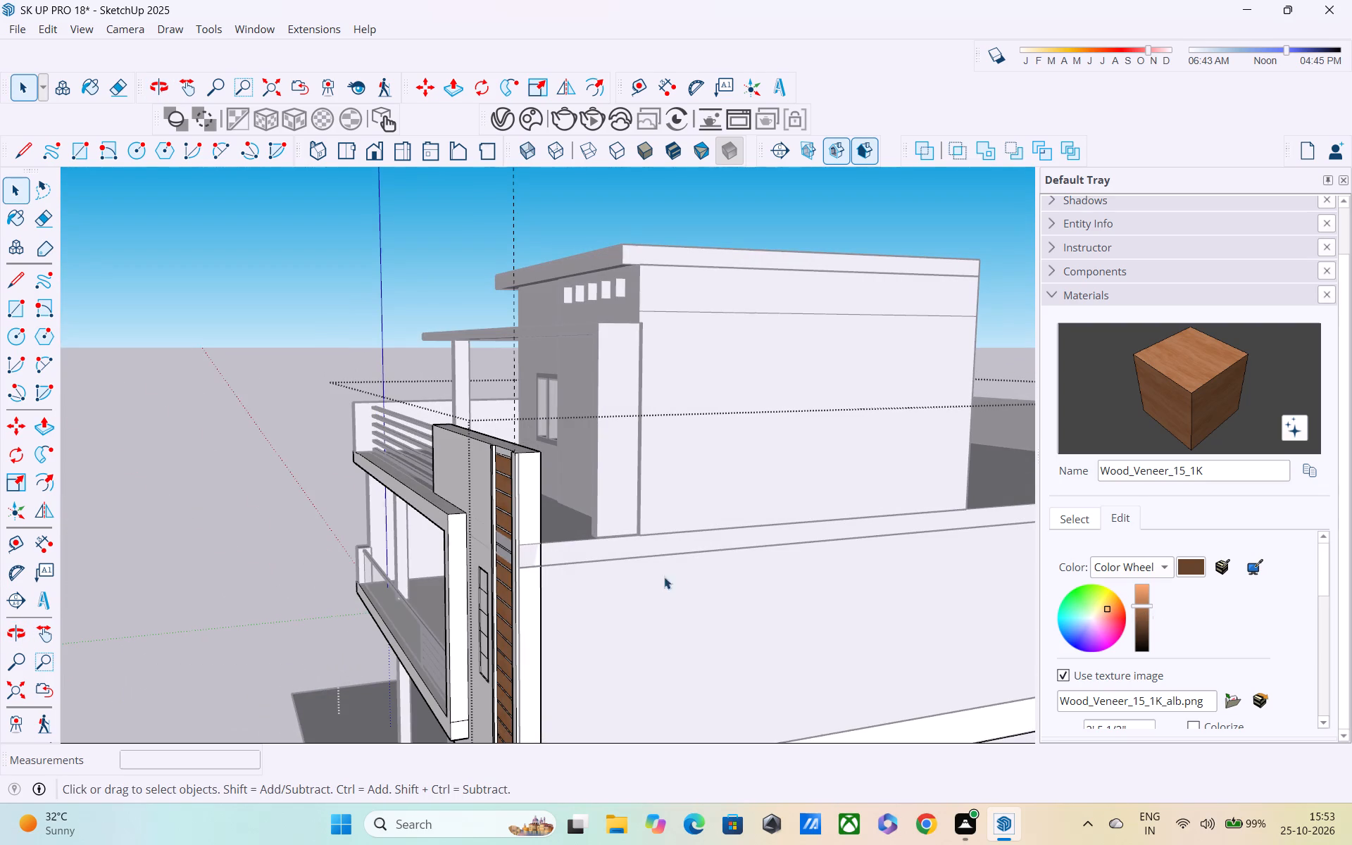
double_click(613, 551)
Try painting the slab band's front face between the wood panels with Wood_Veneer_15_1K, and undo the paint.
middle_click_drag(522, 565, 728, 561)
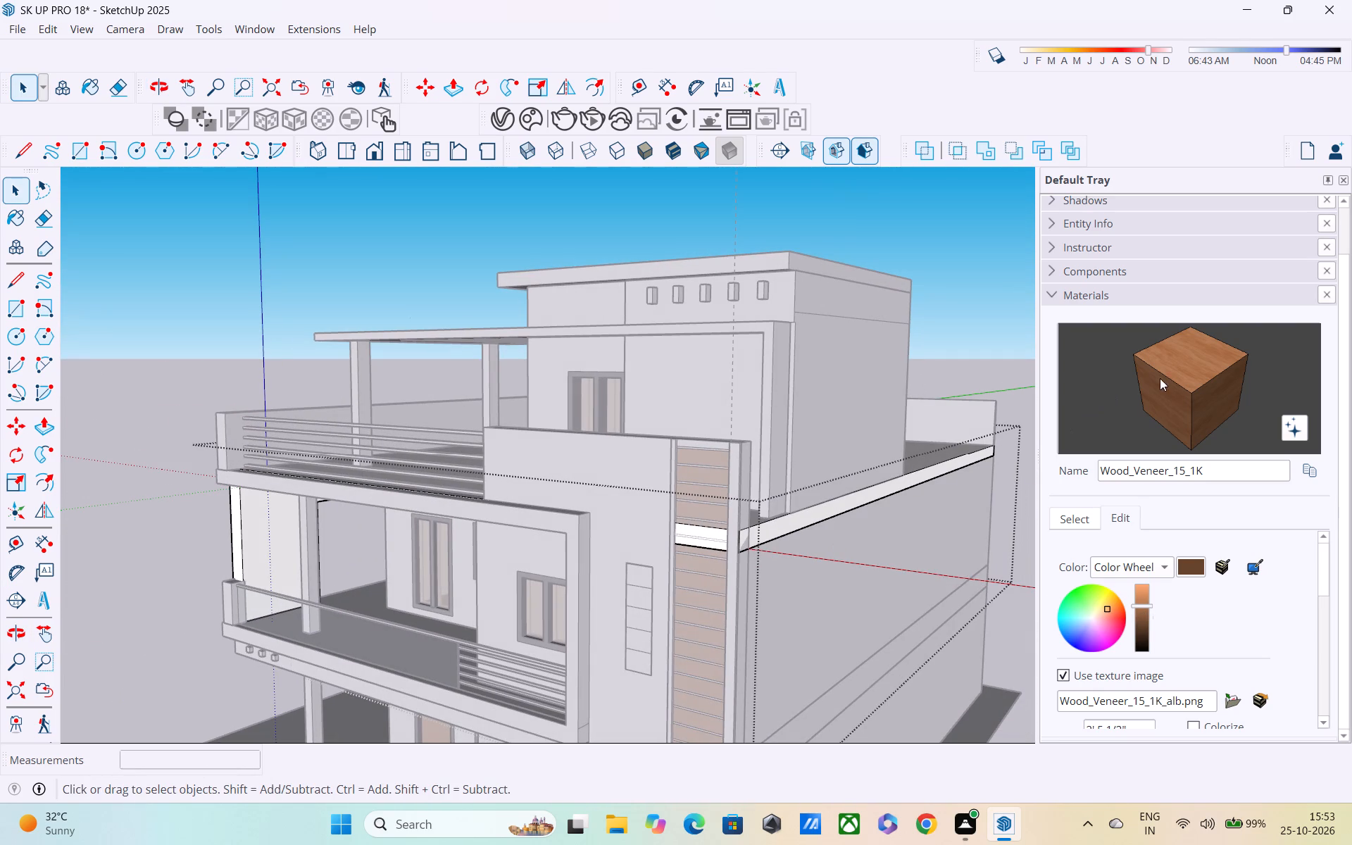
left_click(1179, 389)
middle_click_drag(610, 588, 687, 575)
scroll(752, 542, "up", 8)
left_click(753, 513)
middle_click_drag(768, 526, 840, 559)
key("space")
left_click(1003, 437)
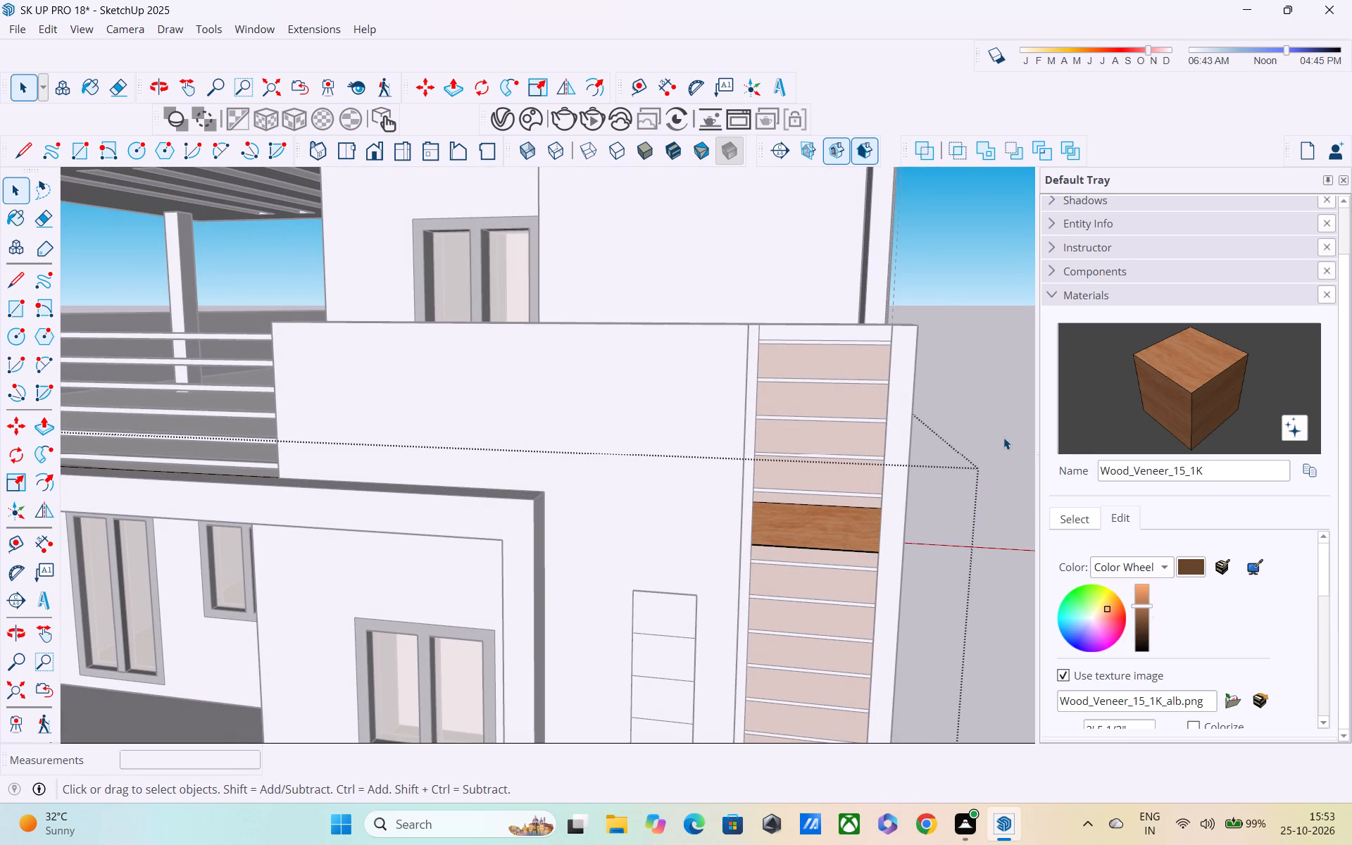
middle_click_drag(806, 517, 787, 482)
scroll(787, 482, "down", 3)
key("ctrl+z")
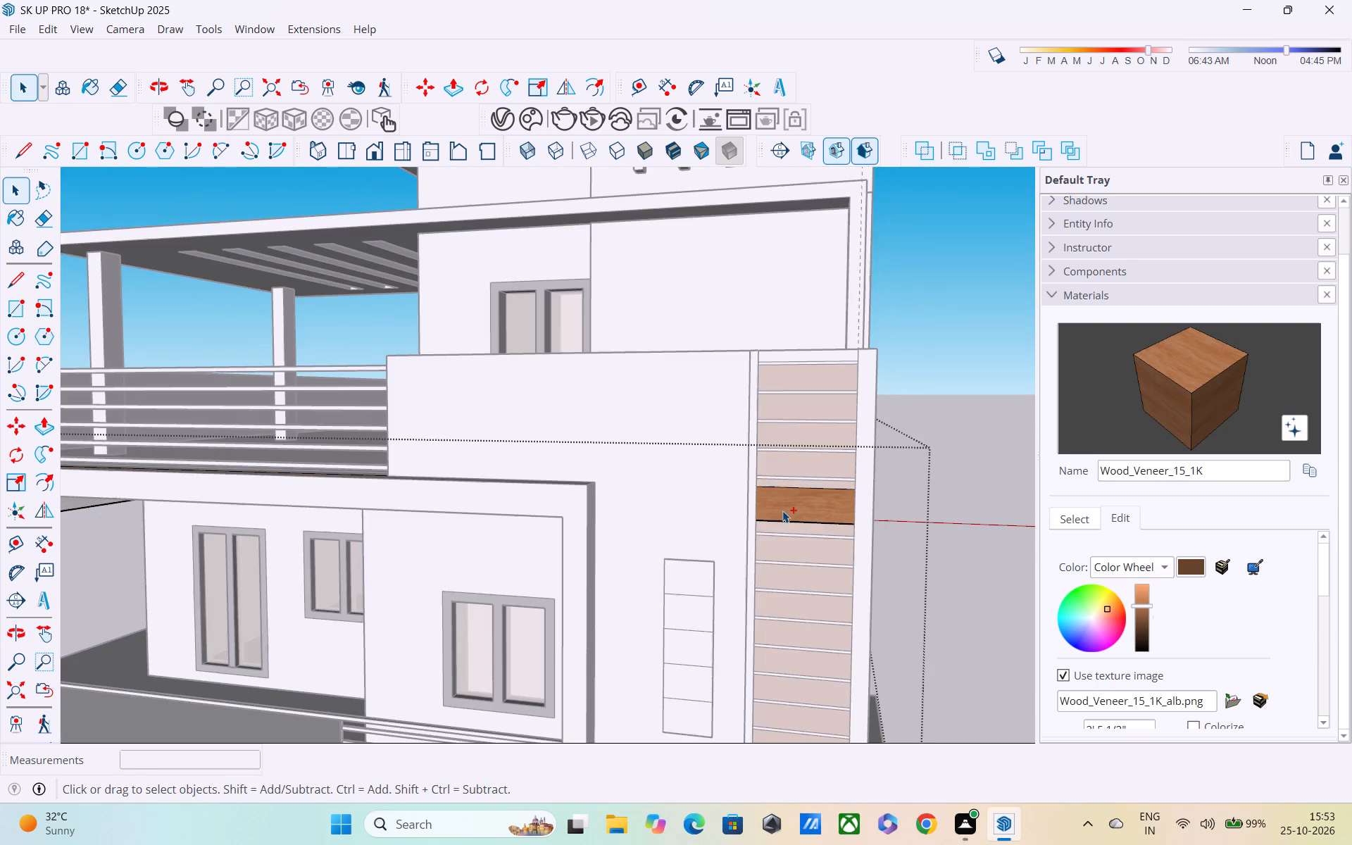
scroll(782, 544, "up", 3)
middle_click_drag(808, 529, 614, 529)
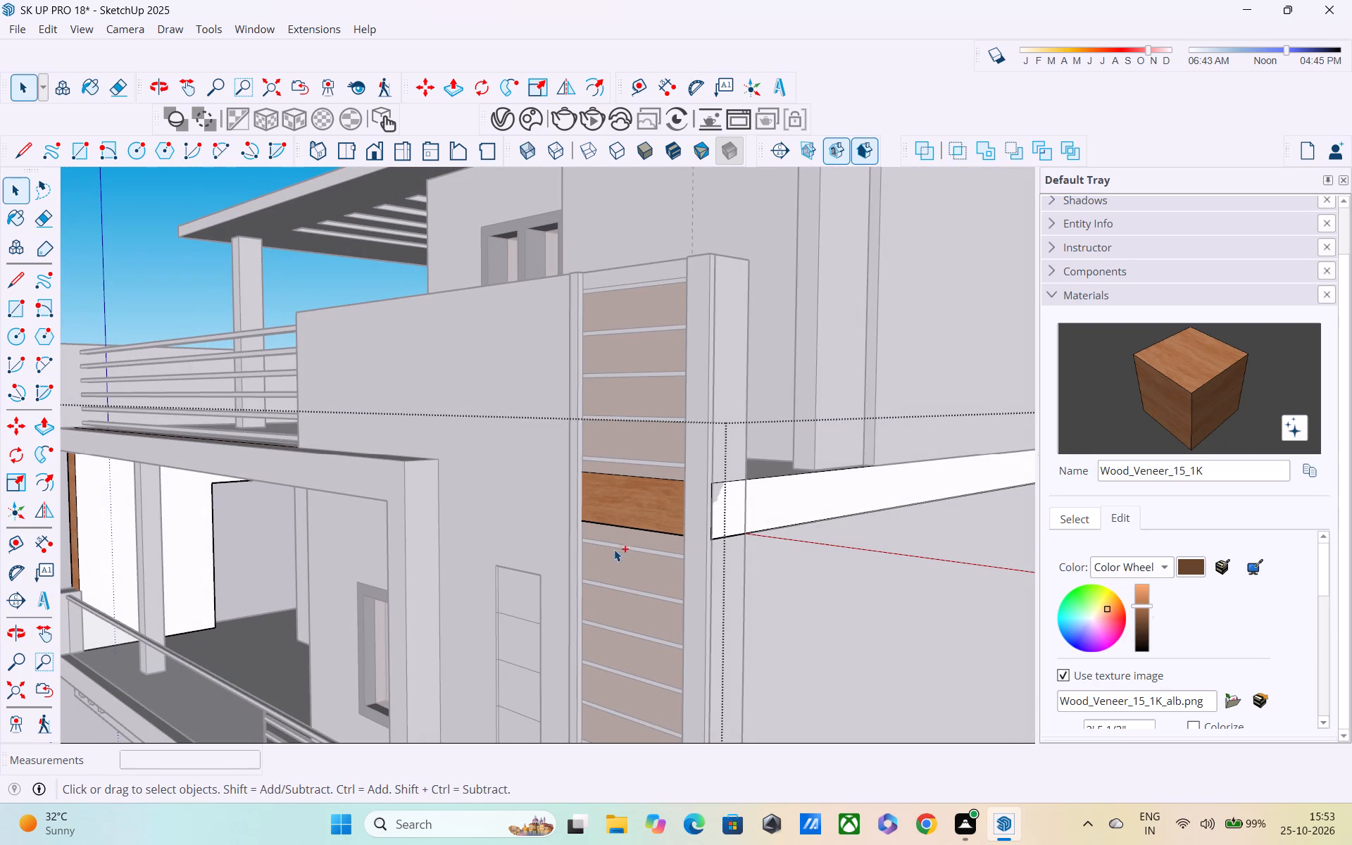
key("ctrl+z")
Paint the slab band's front face between the strip's wood panels with Wood_Veneer_15_1K and leave the group.
double_click(753, 516)
middle_click_drag(700, 513, 756, 462)
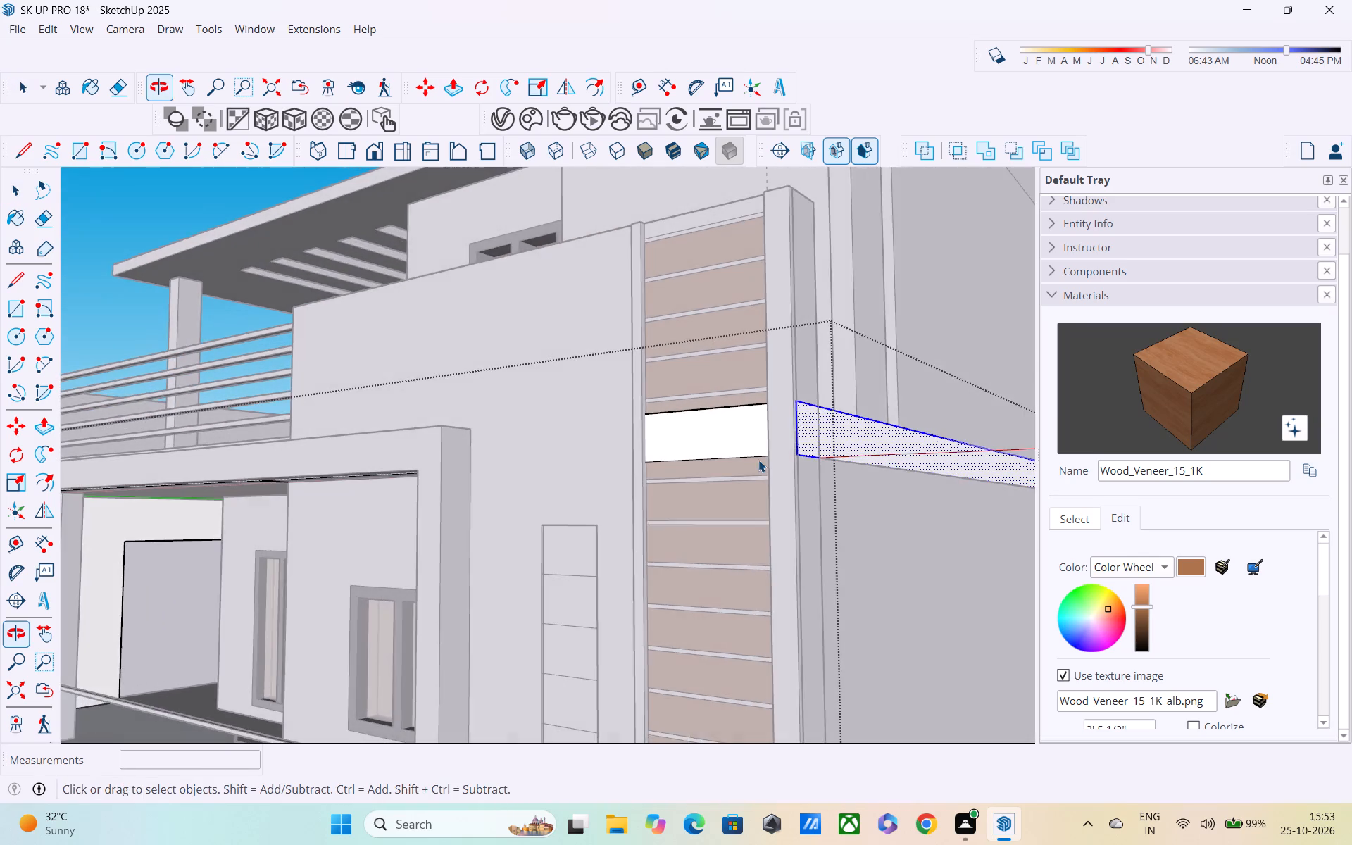
scroll(725, 459, "up", 3)
middle_click_drag(701, 444, 784, 486)
scroll(791, 456, "up", 4)
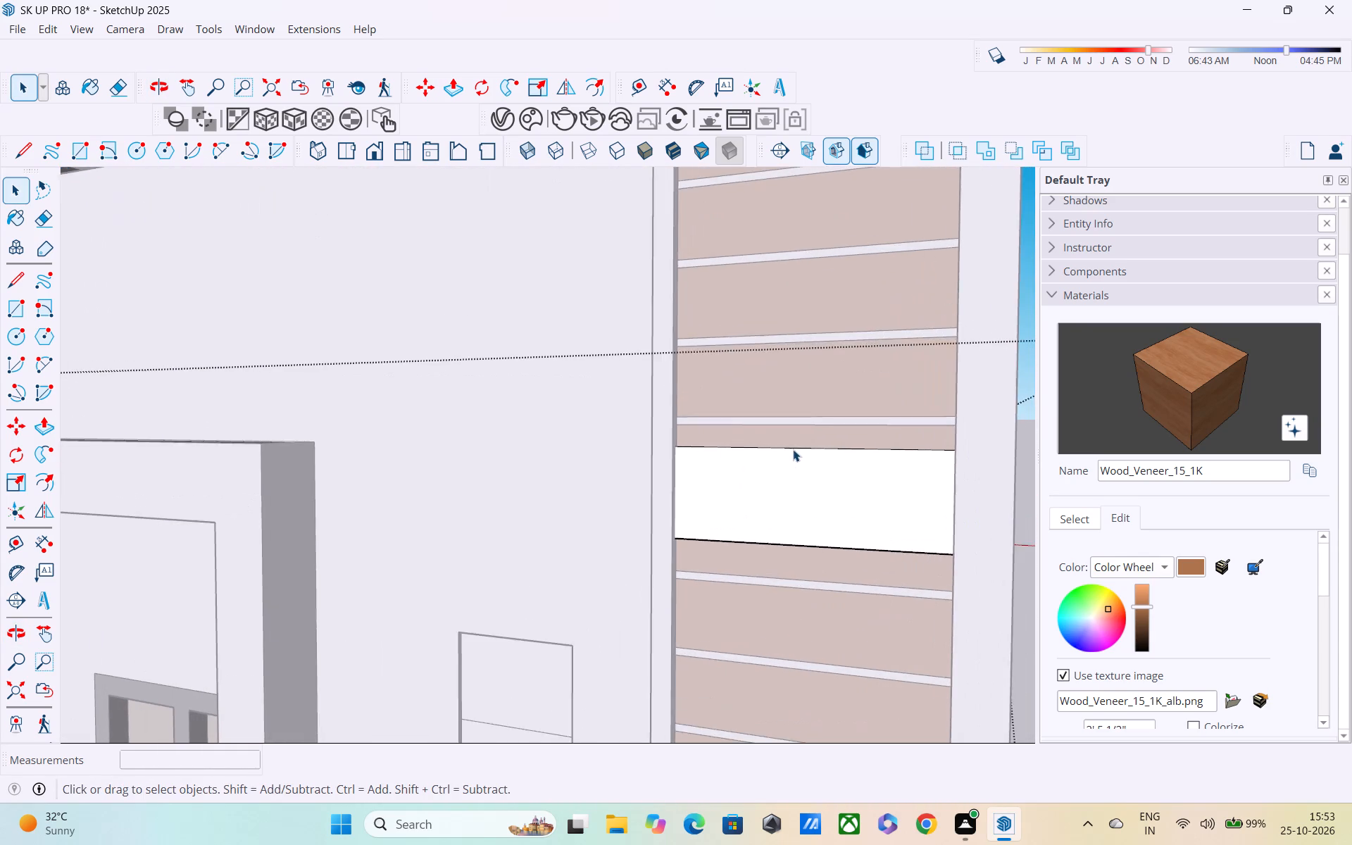
middle_click_drag(793, 449, 801, 488)
scroll(801, 488, "up", 3)
scroll(801, 487, "down", 2)
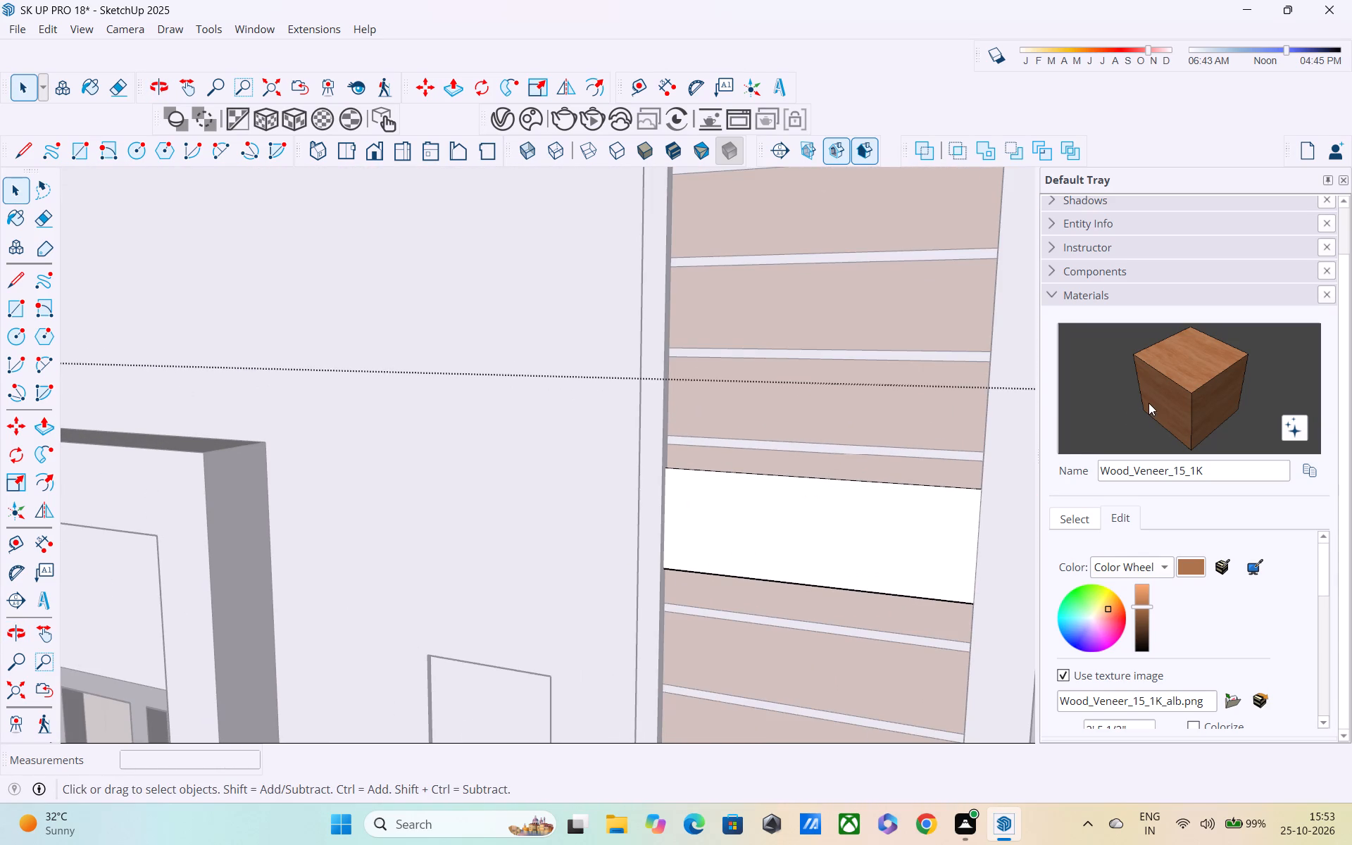
left_click(1148, 403)
left_click(1180, 398)
left_click(858, 523)
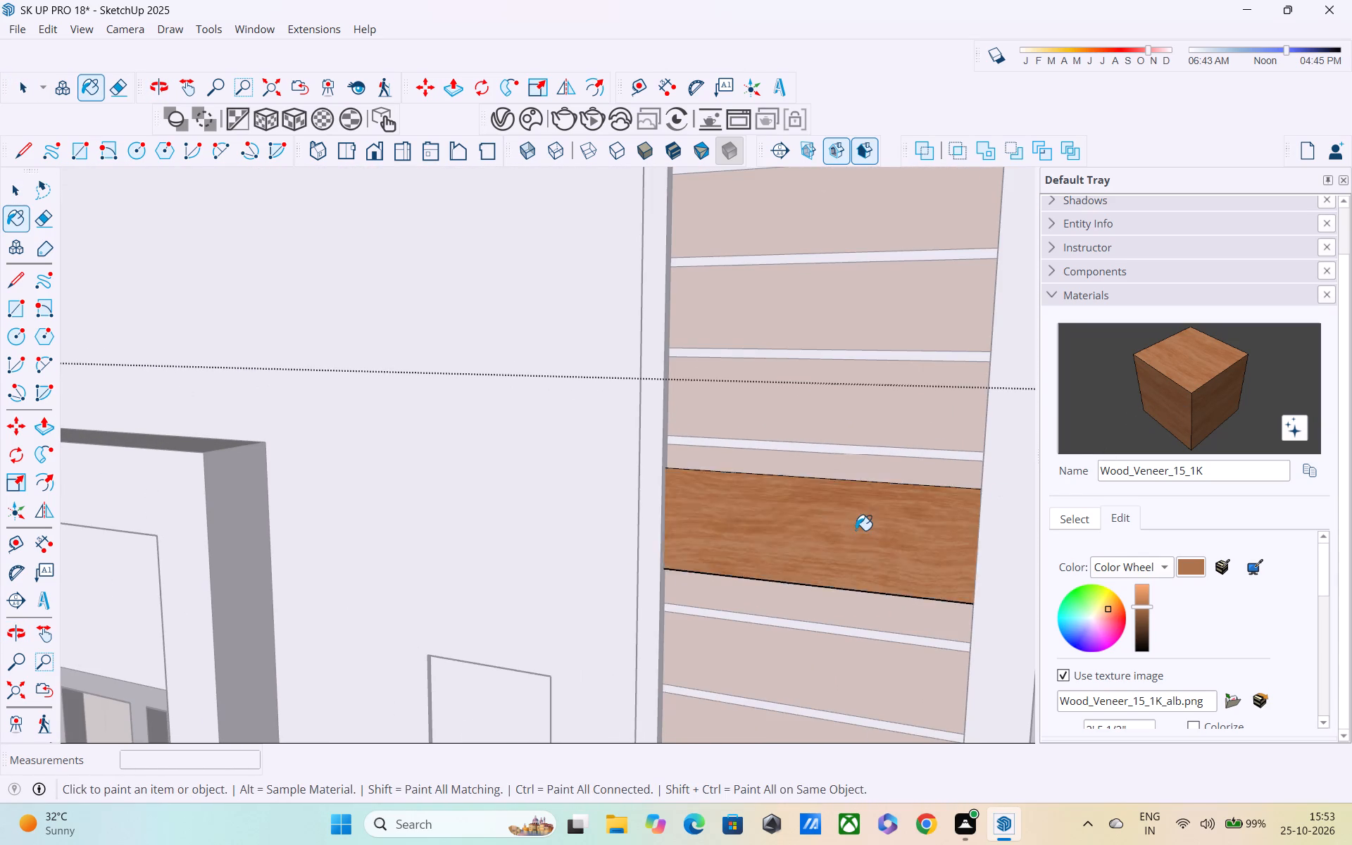
scroll(856, 530, "down", 12)
key("space")
left_click(988, 419)
Examine the front elevation and the slatted strip from near and far, checking how the painted band blends in.
middle_click_drag(895, 543, 920, 514)
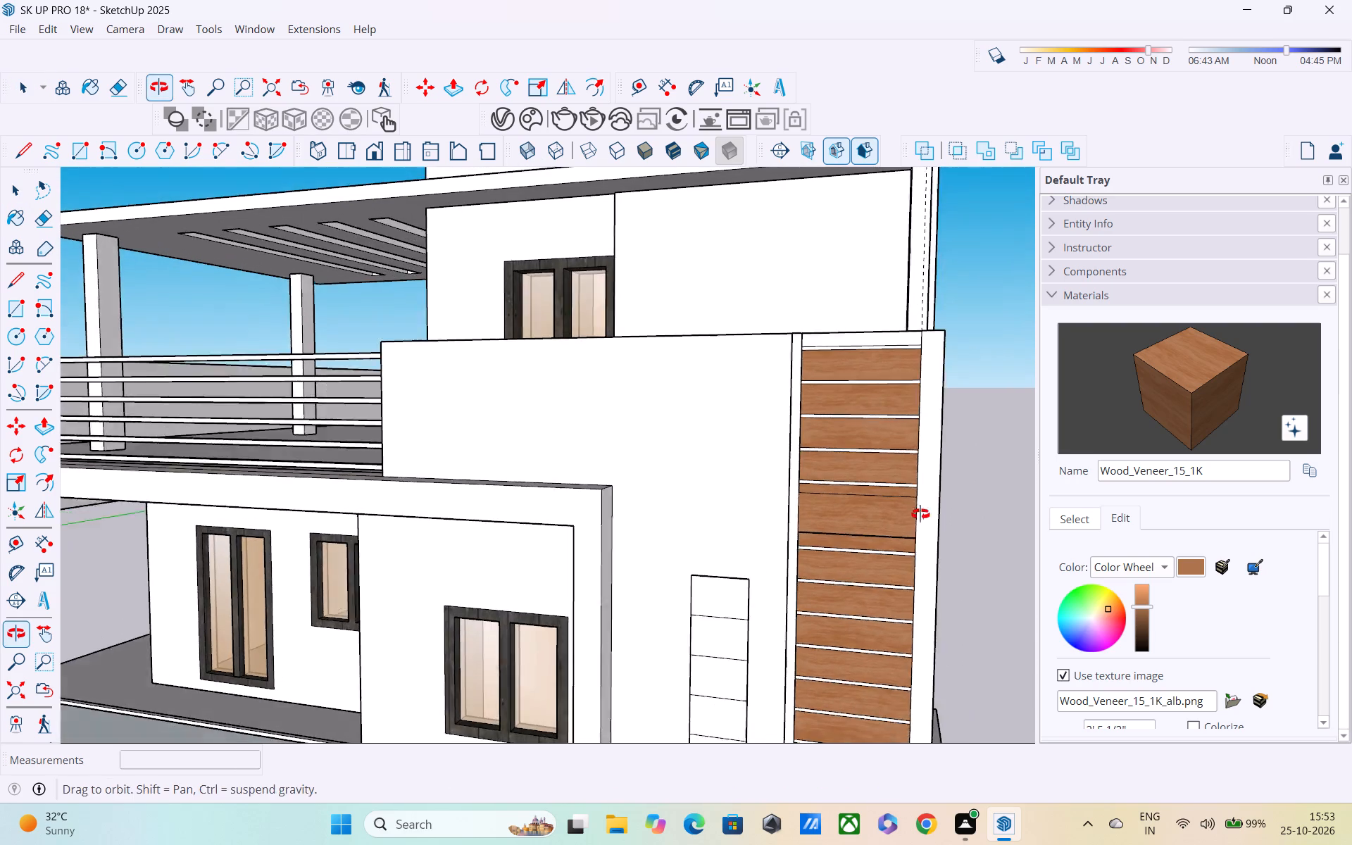
middle_click_drag(920, 514, 921, 511)
scroll(920, 510, "down", 5)
scroll(725, 620, "up", 1)
scroll(725, 620, "down", 4)
middle_click_drag(749, 630, 860, 654)
scroll(869, 574, "up", 6)
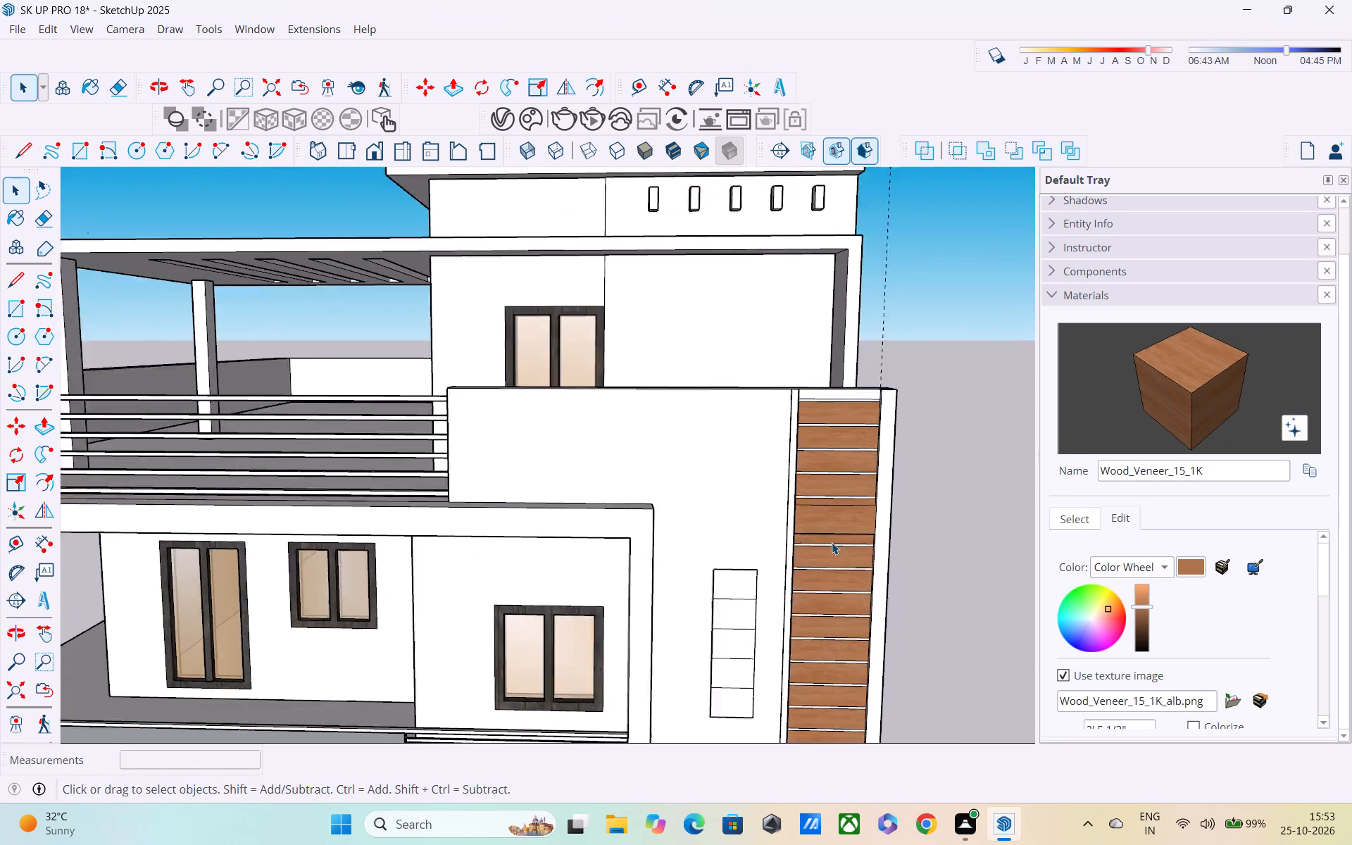
scroll(832, 542, "up", 15)
scroll(809, 530, "down", 11)
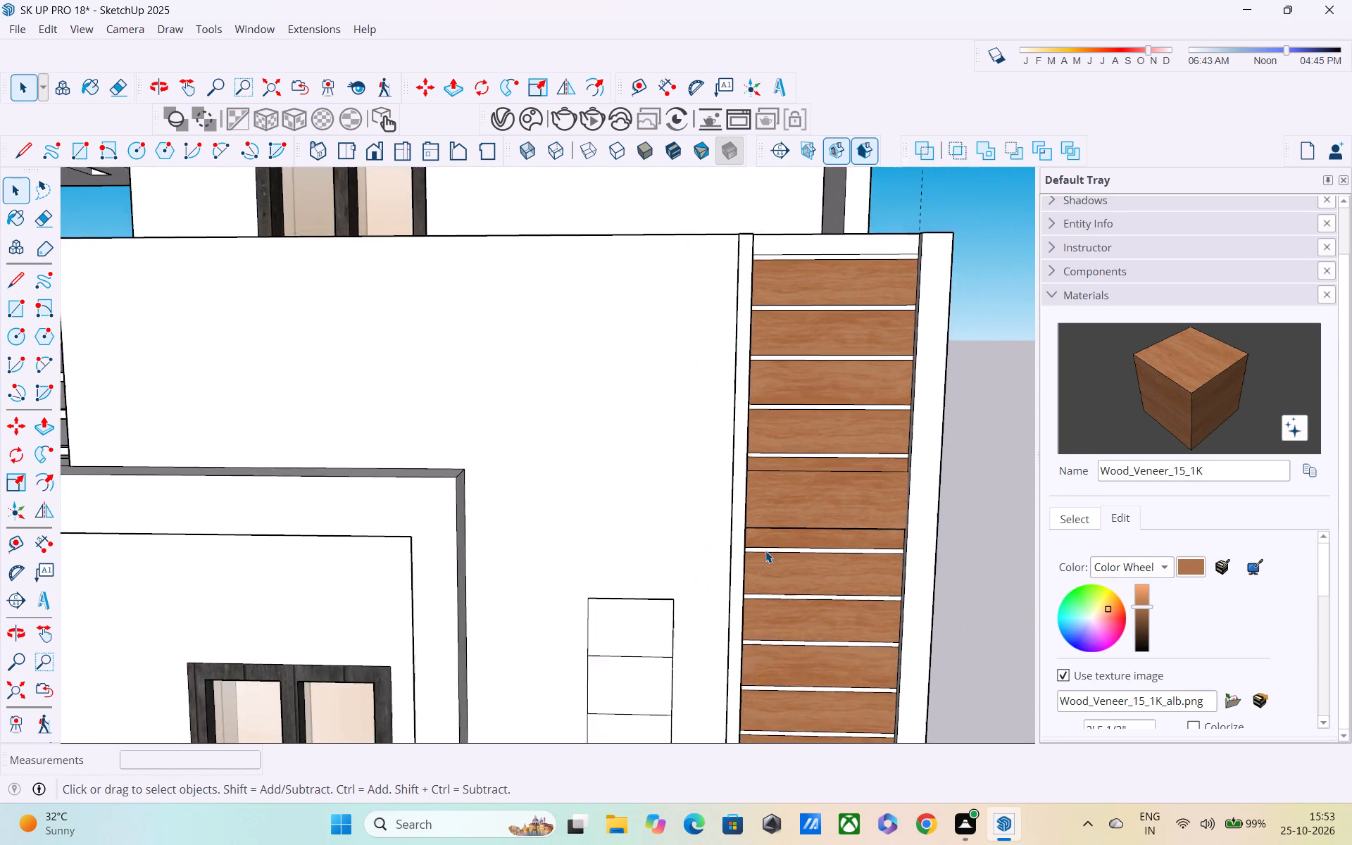
scroll(764, 551, "down", 11)
middle_click_drag(743, 593, 742, 580)
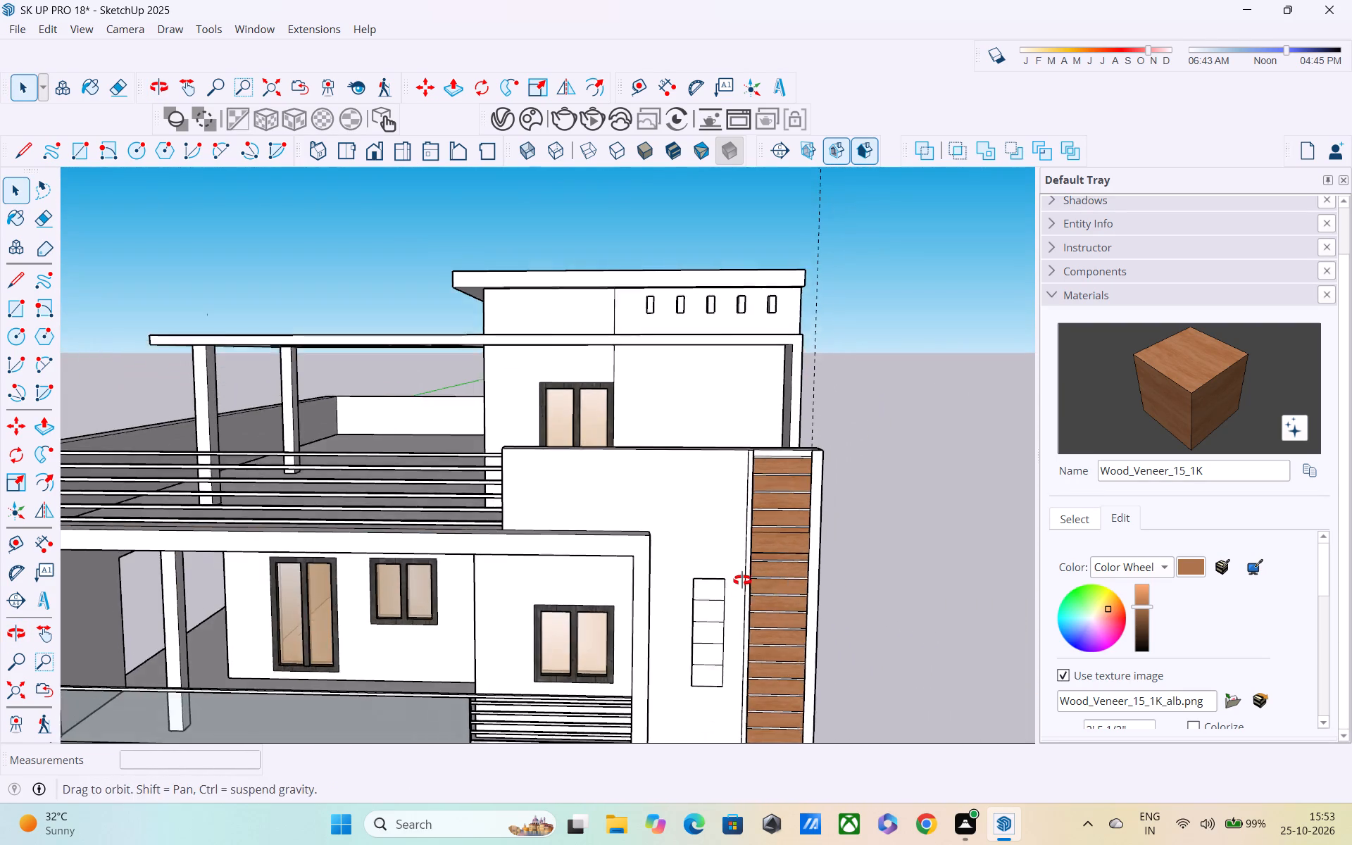
middle_click_drag(742, 580, 742, 569)
scroll(742, 568, "up", 1)
scroll(742, 568, "down", 5)
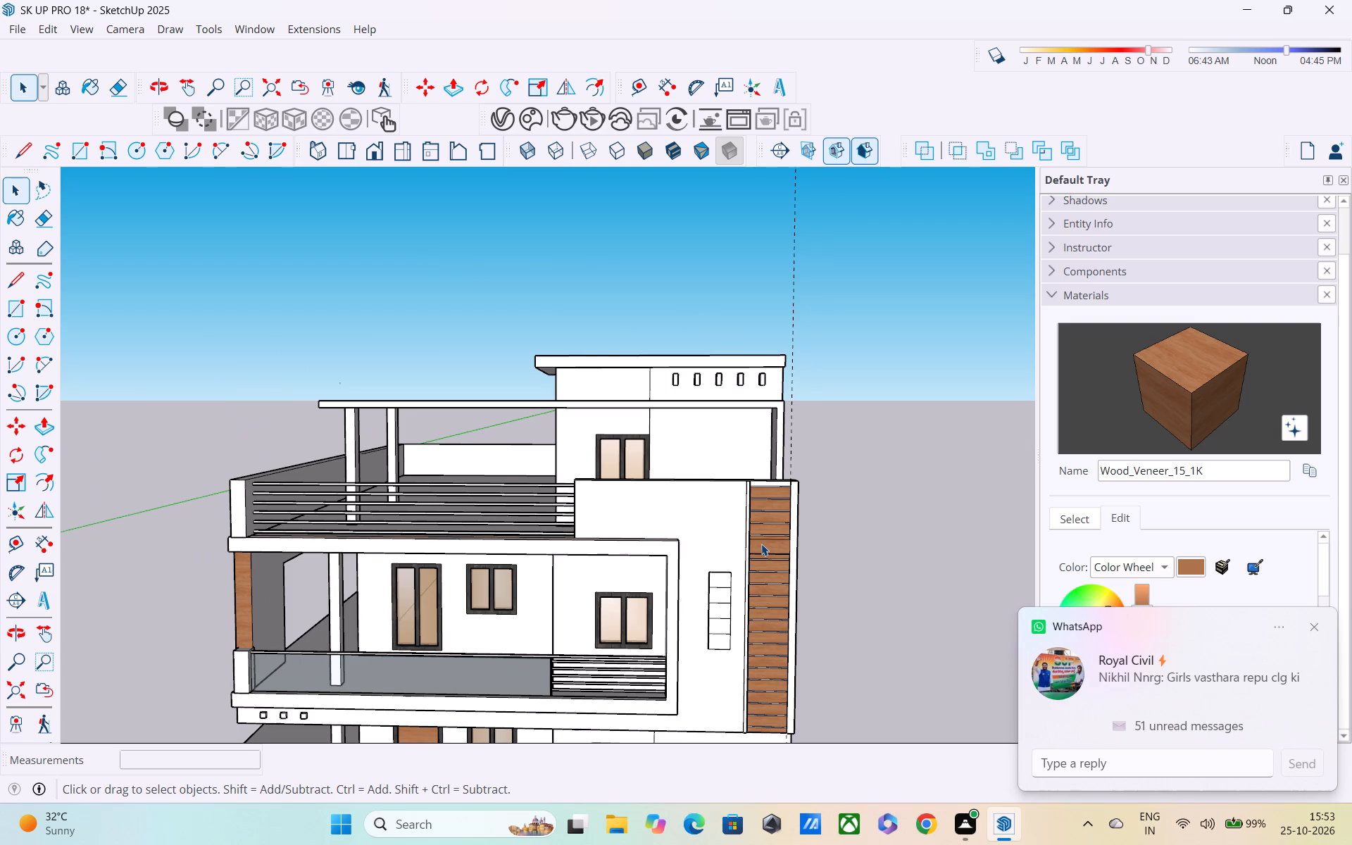
middle_click_drag(745, 553, 672, 650, "shift")
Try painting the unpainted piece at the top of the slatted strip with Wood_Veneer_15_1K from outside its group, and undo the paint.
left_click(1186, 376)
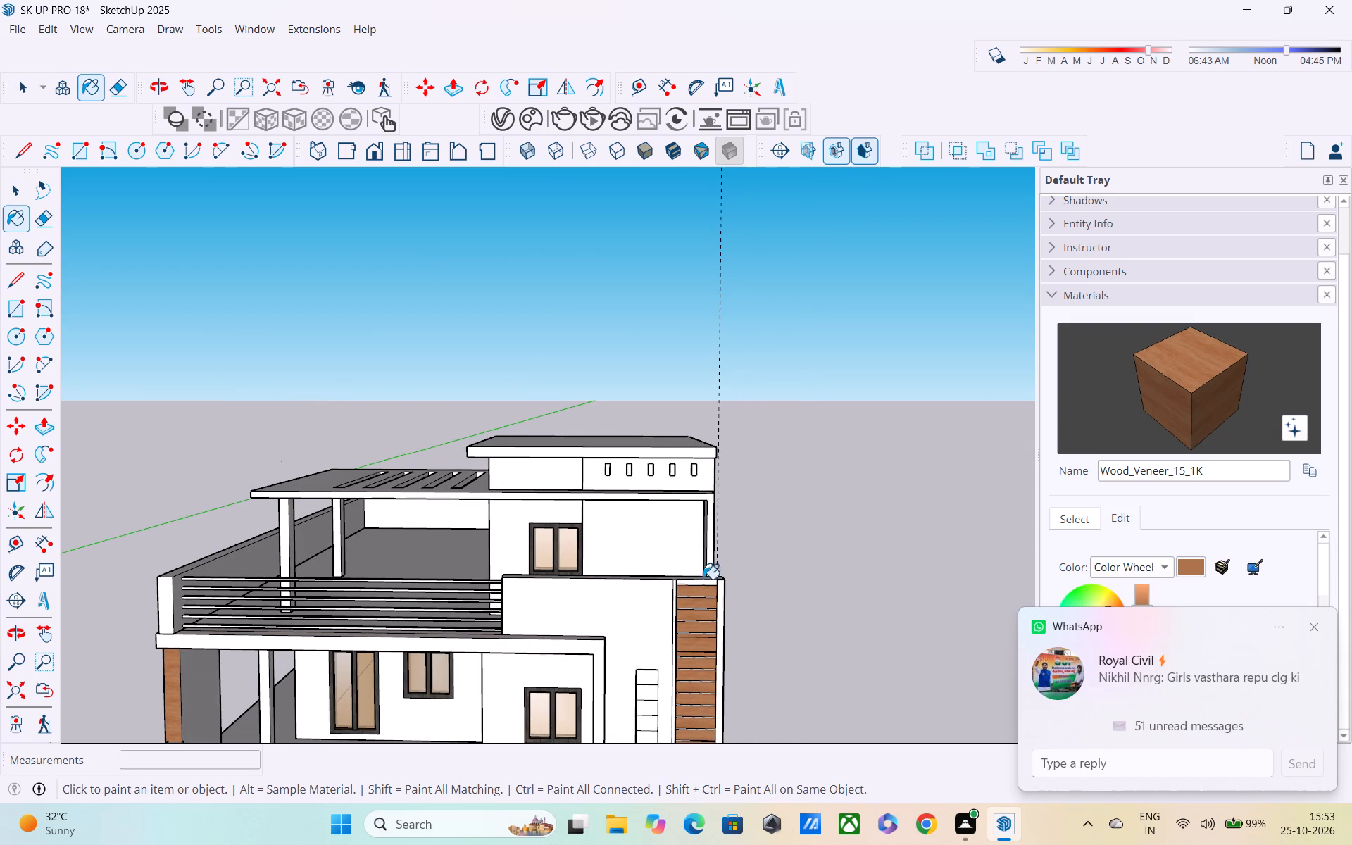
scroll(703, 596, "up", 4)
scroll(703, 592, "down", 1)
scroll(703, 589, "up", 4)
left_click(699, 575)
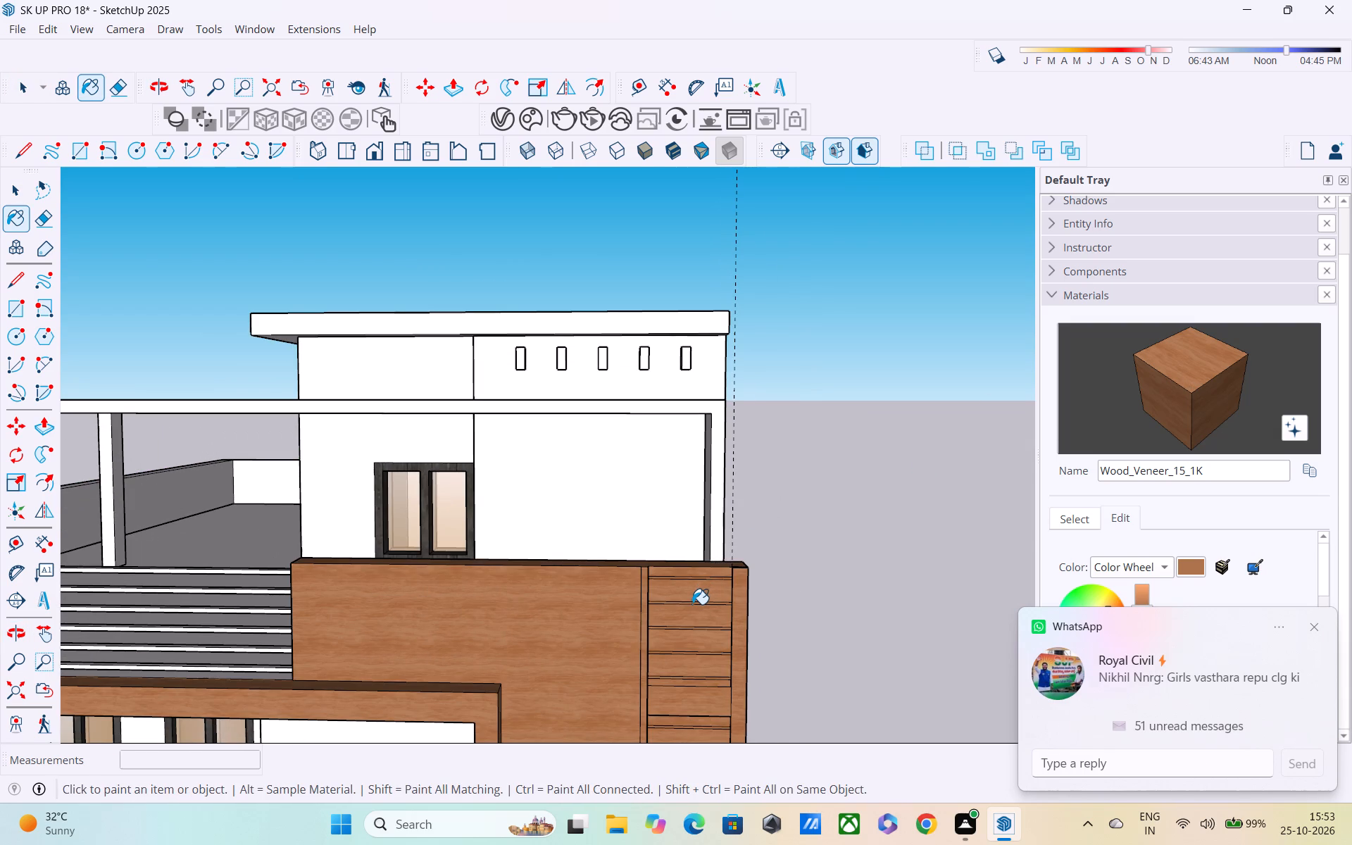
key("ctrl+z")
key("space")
Open the front wall group and paint the piece at the top of the slatted strip with Wood_Veneer_15_1K.
double_click(589, 592)
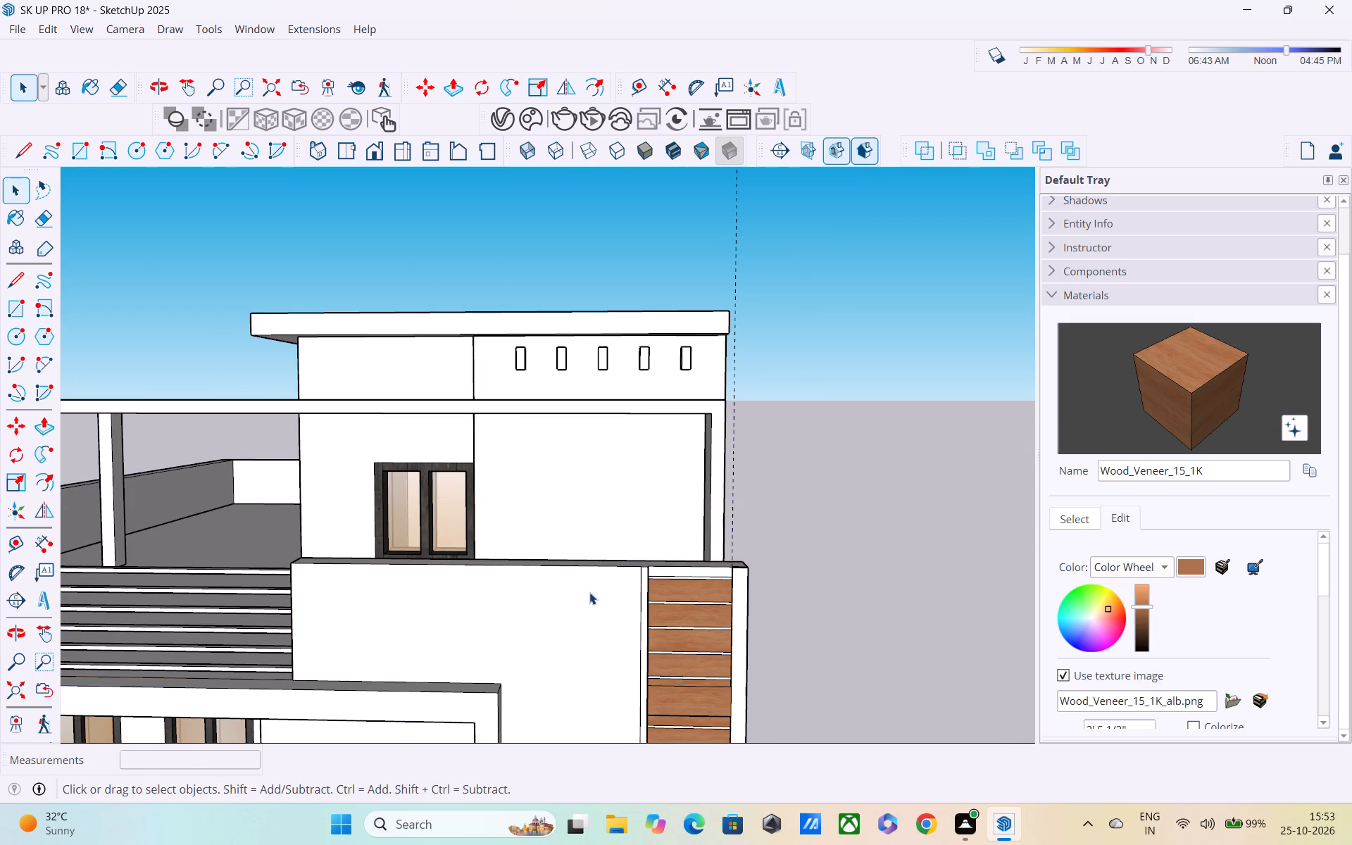
left_click(1206, 362)
left_click(711, 573)
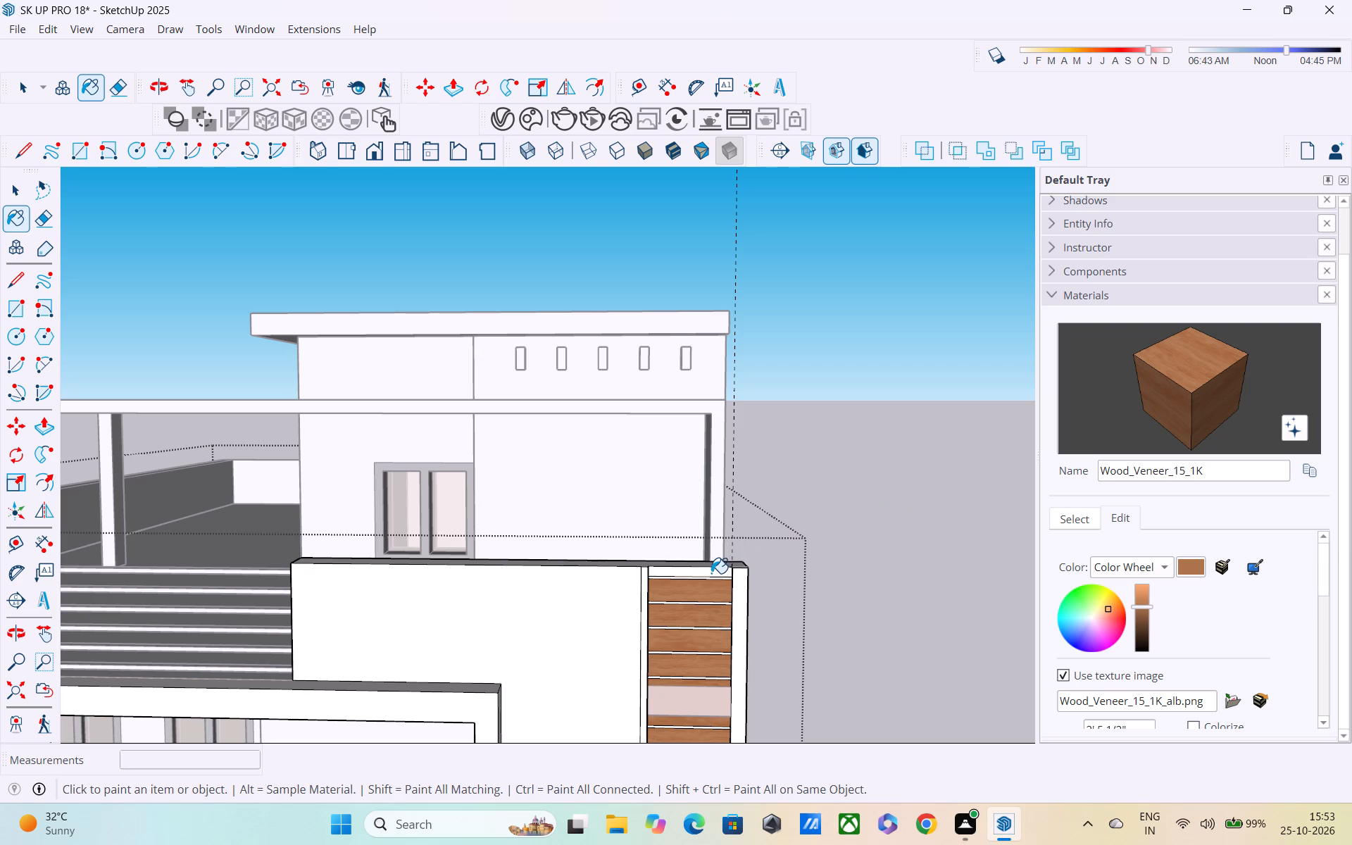
scroll(756, 600, "down", 1)
middle_click_drag(746, 603, 741, 511, "shift")
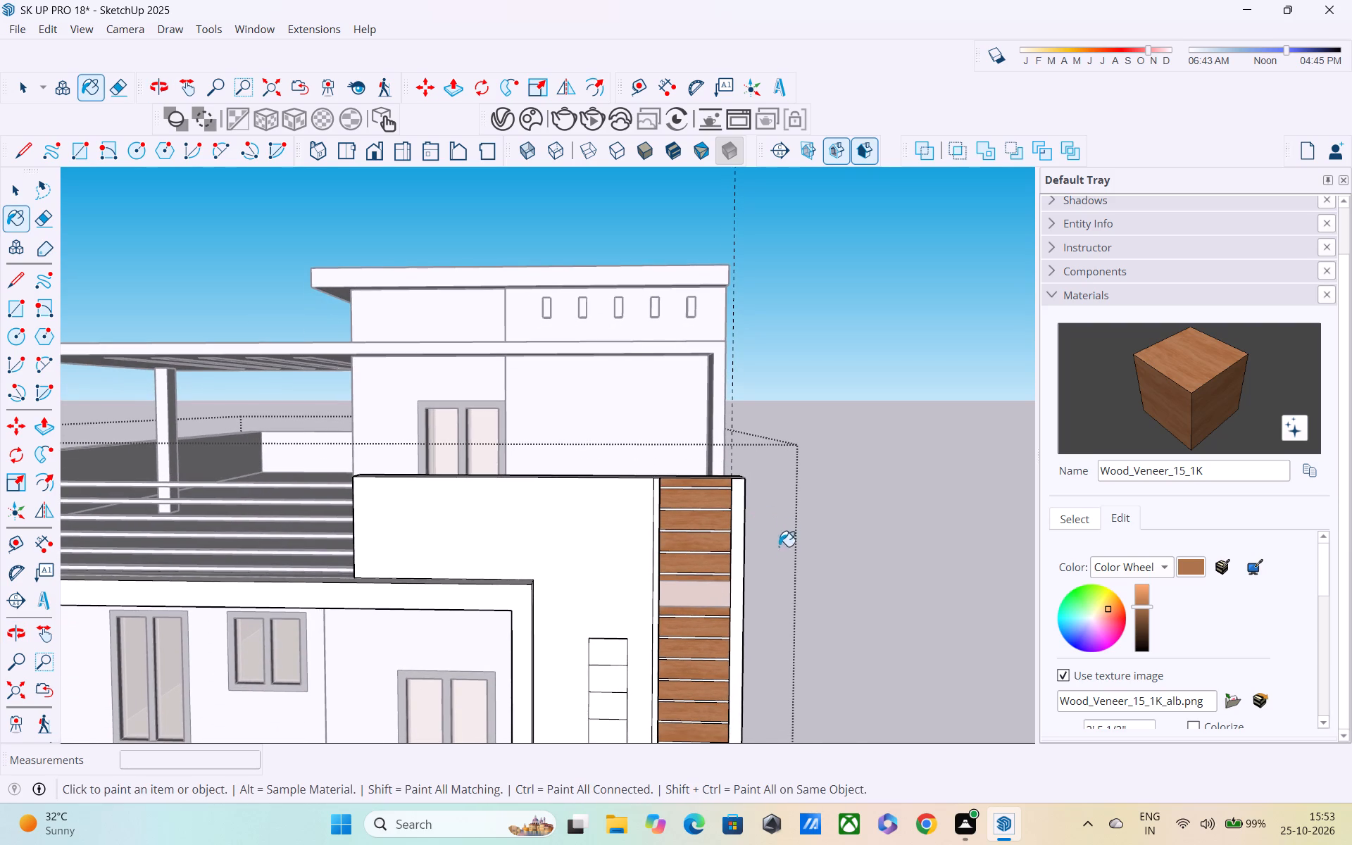
key("space")
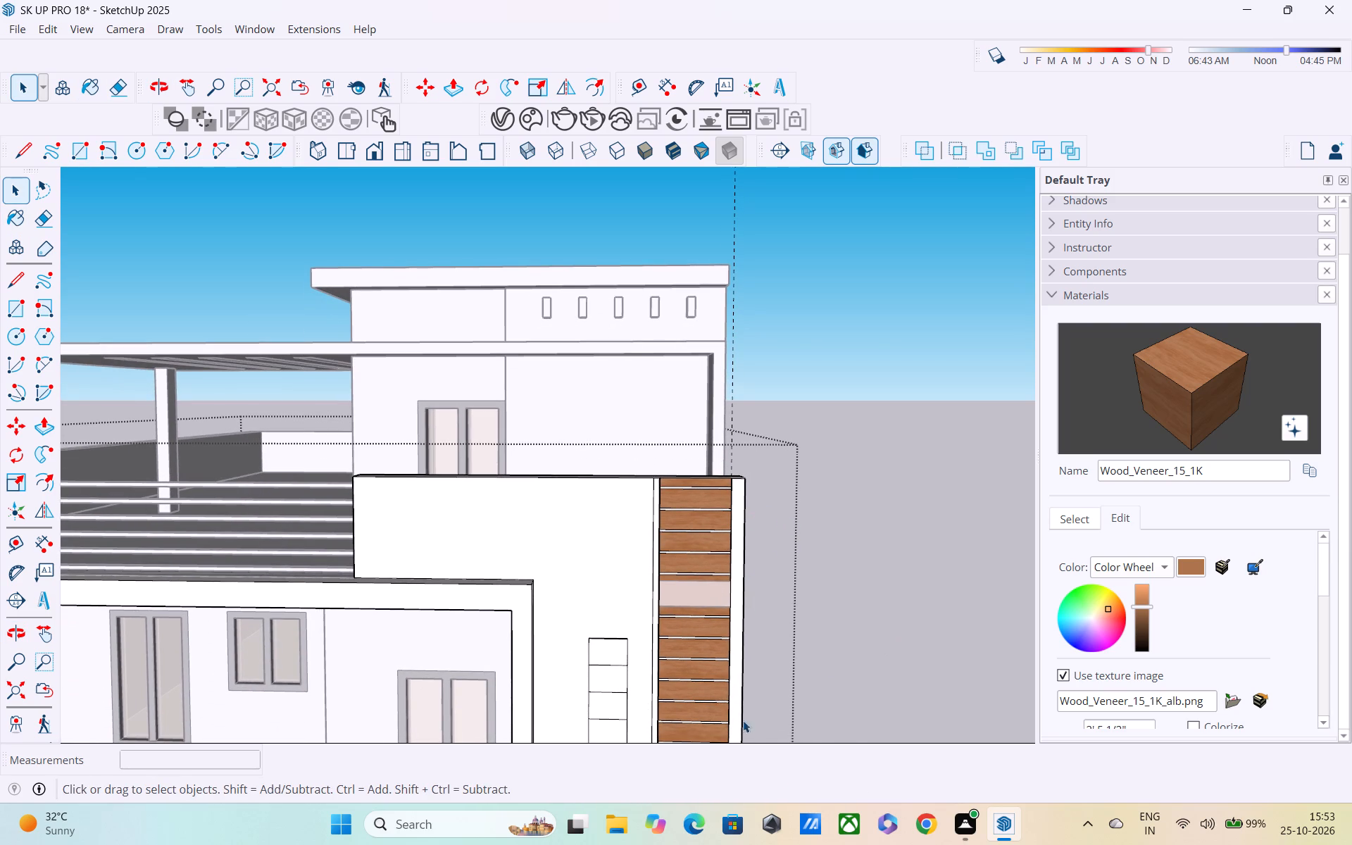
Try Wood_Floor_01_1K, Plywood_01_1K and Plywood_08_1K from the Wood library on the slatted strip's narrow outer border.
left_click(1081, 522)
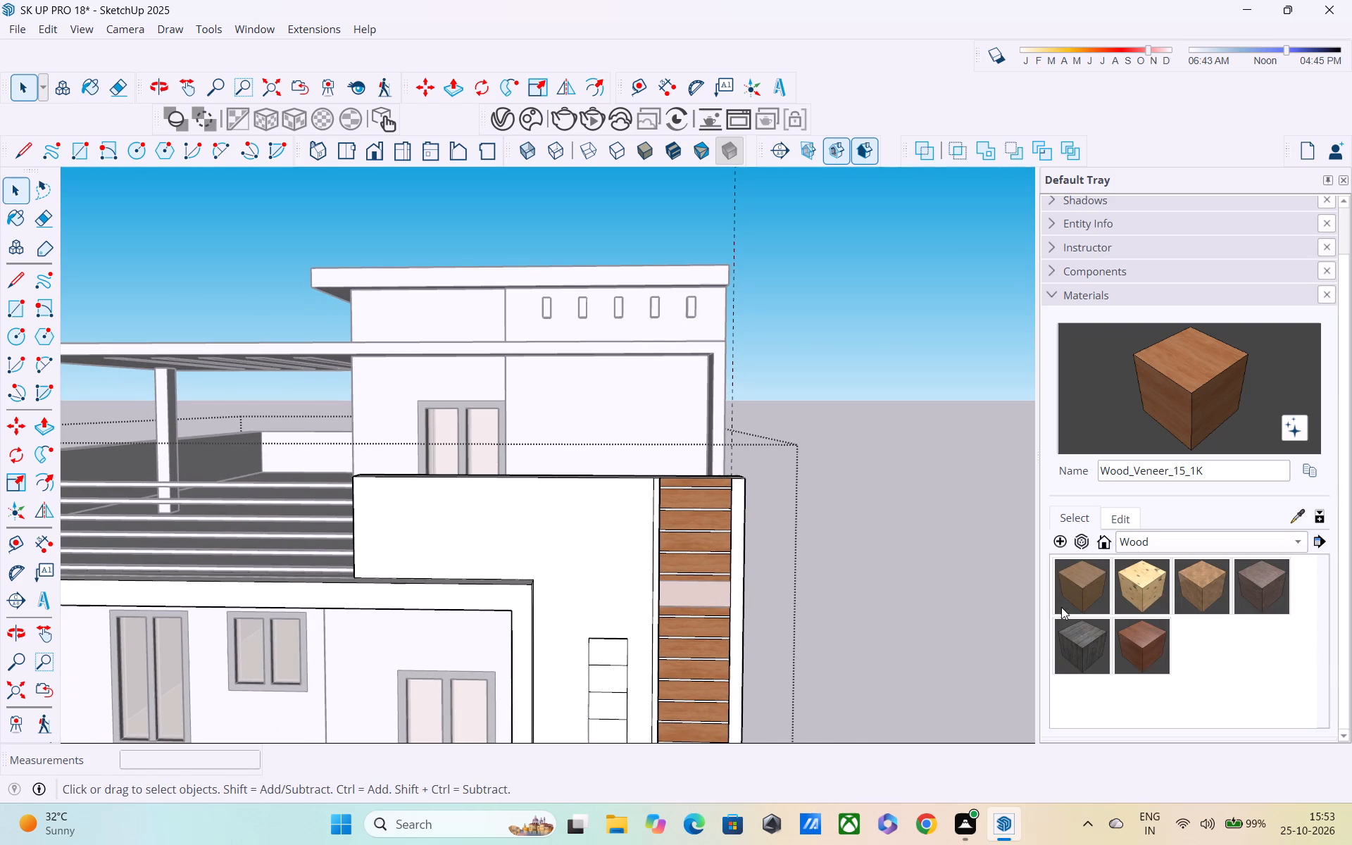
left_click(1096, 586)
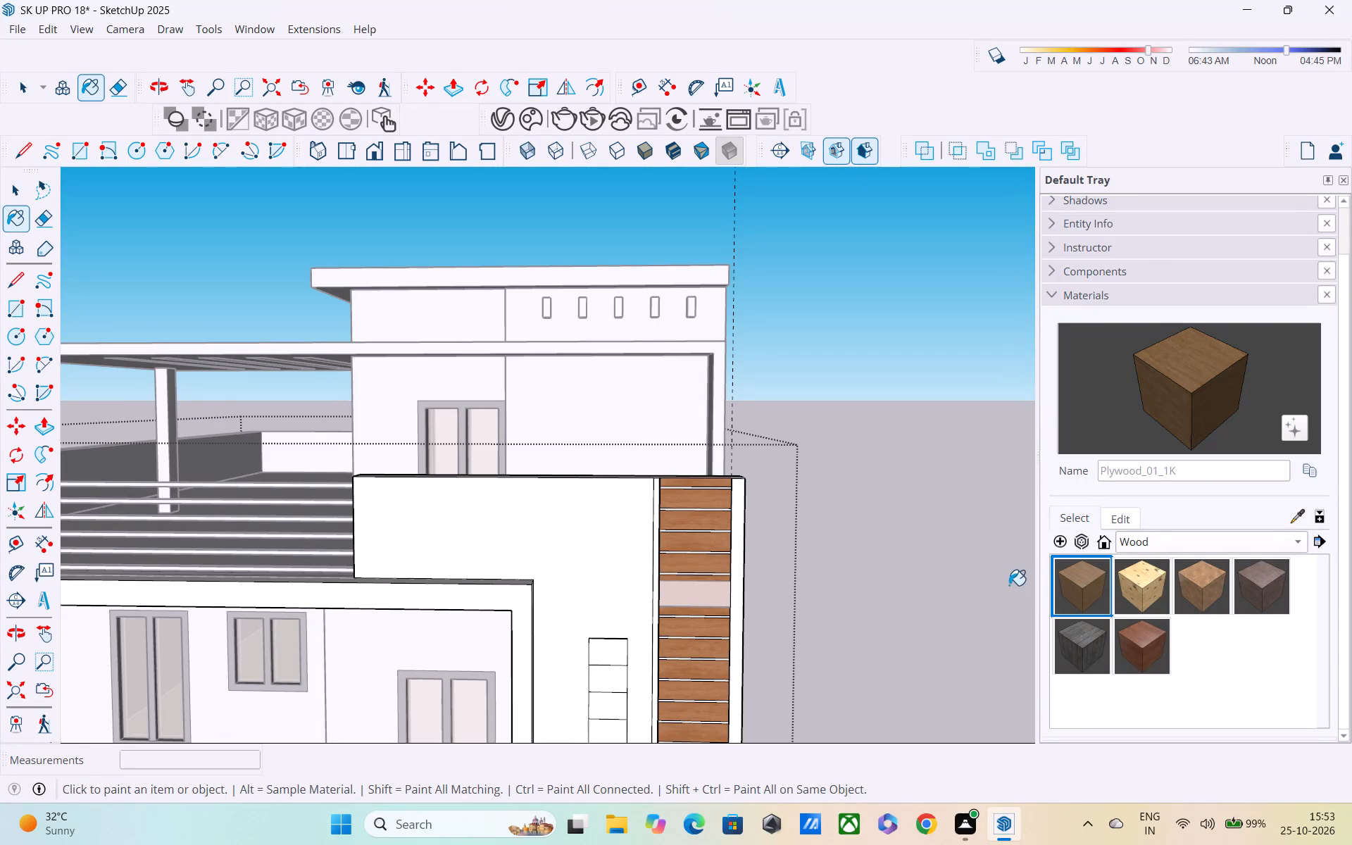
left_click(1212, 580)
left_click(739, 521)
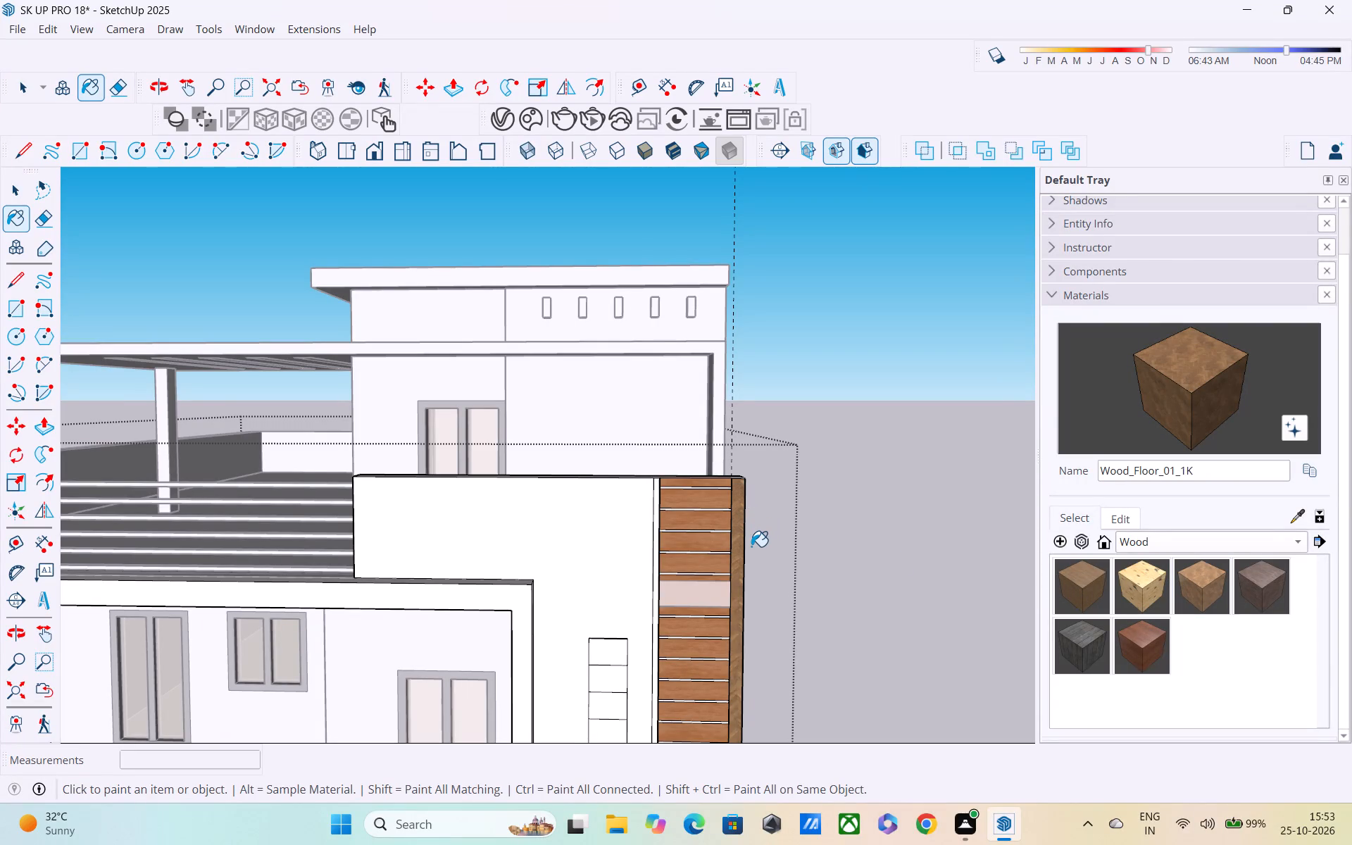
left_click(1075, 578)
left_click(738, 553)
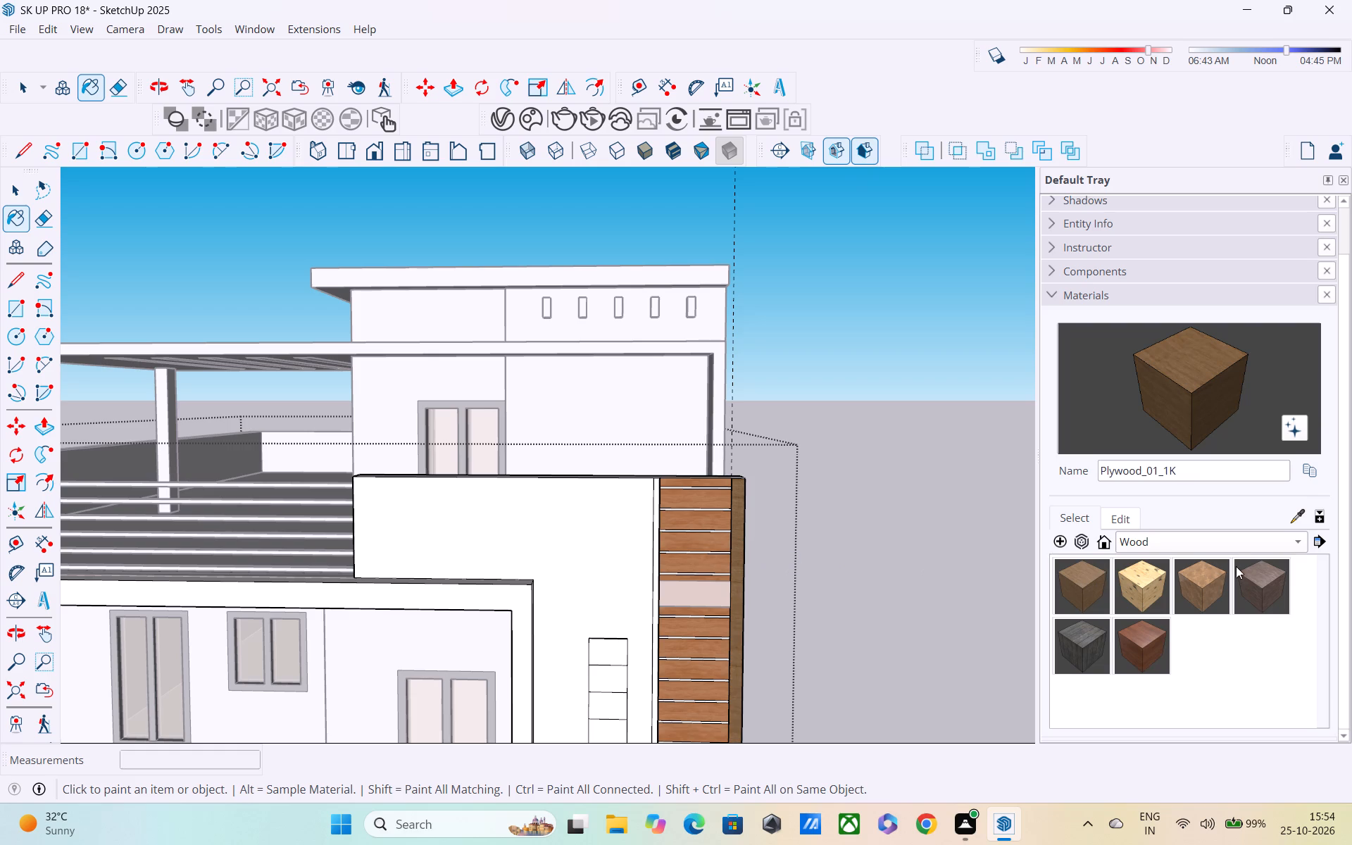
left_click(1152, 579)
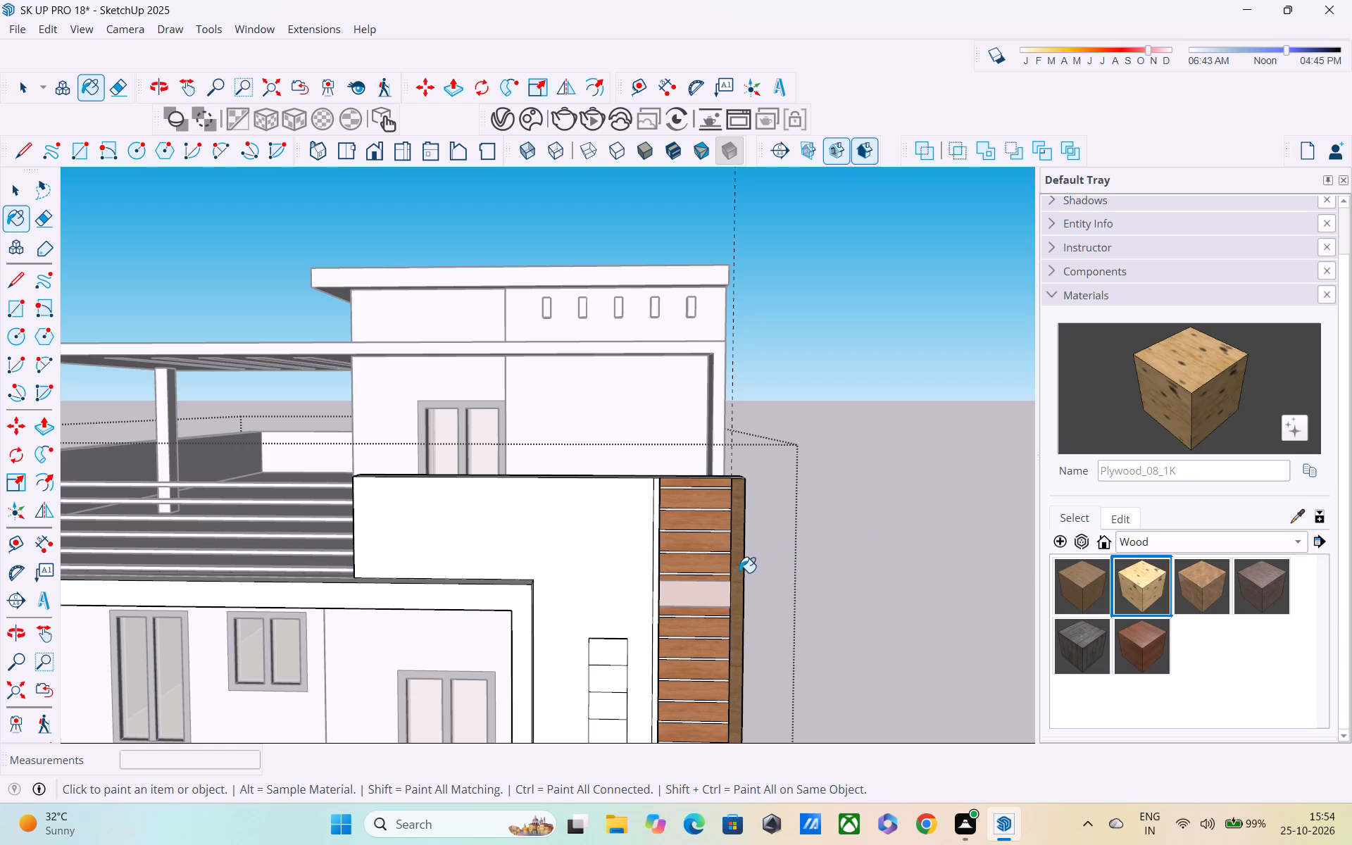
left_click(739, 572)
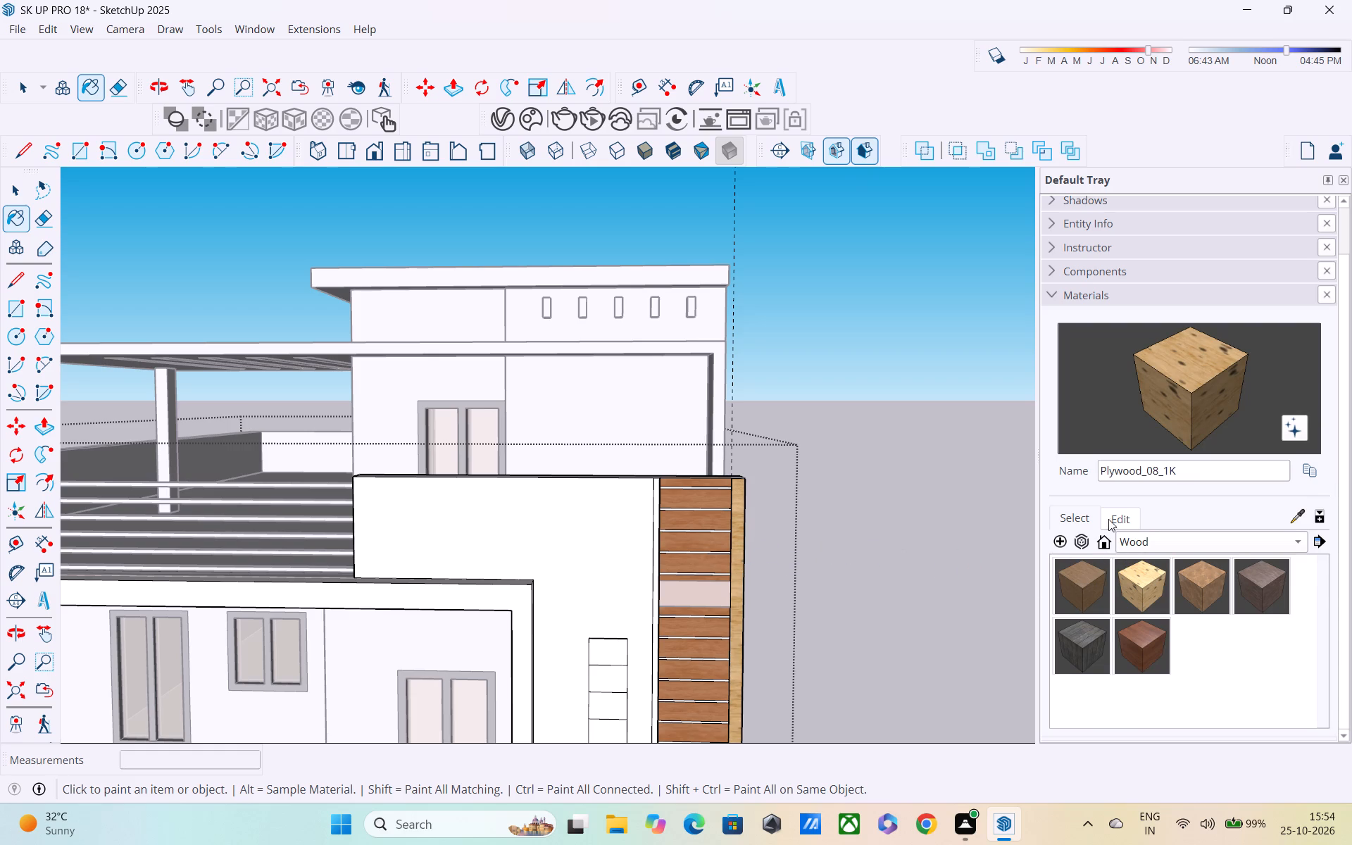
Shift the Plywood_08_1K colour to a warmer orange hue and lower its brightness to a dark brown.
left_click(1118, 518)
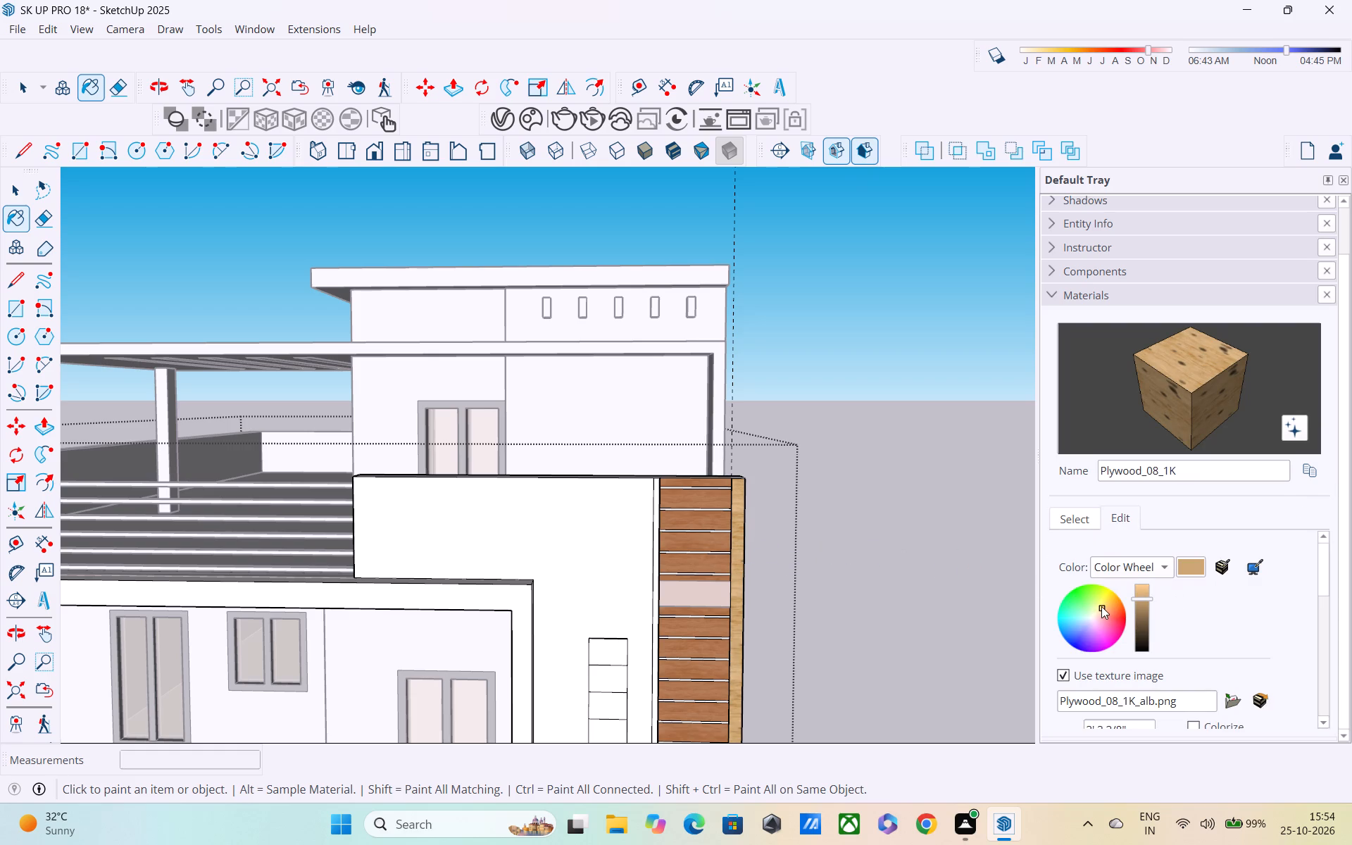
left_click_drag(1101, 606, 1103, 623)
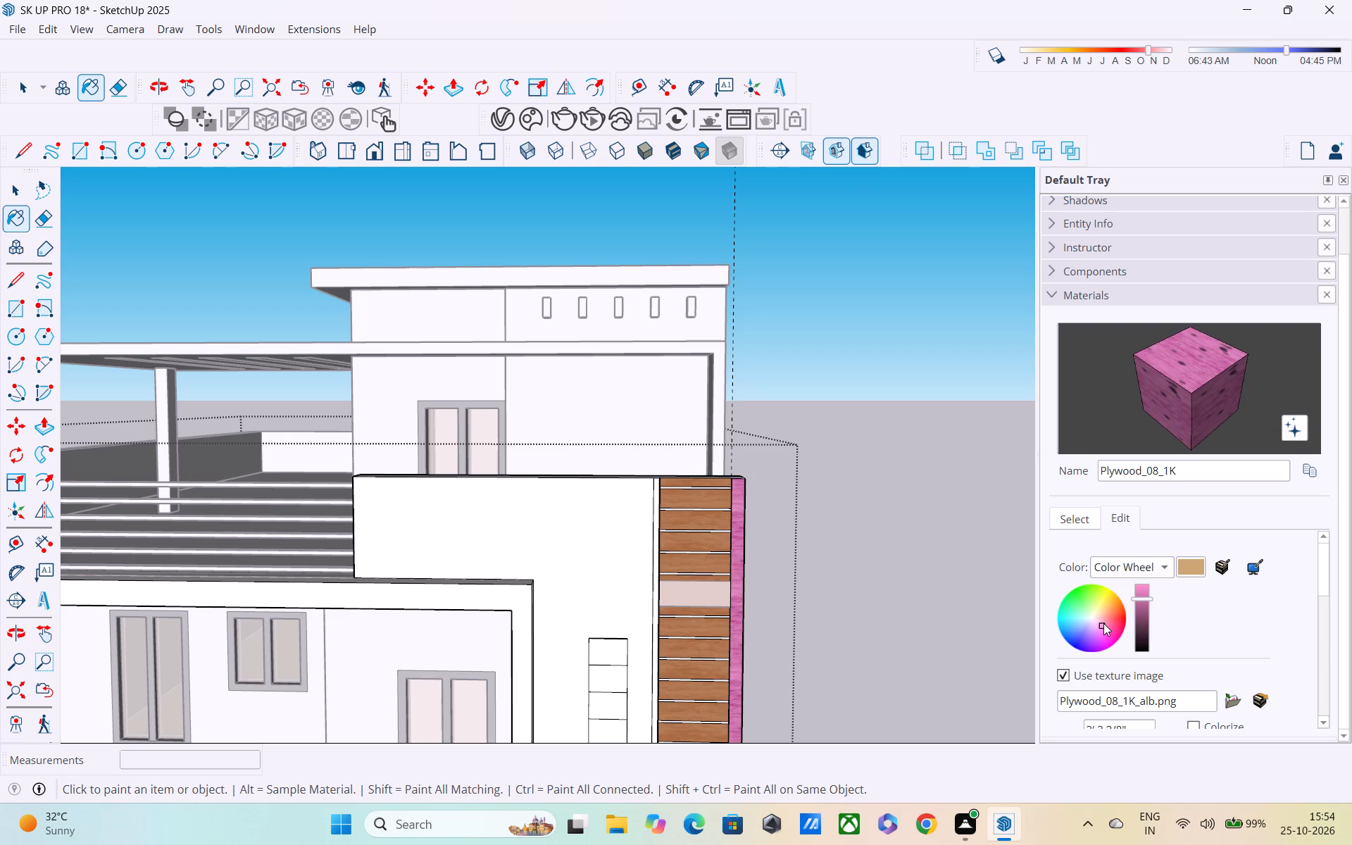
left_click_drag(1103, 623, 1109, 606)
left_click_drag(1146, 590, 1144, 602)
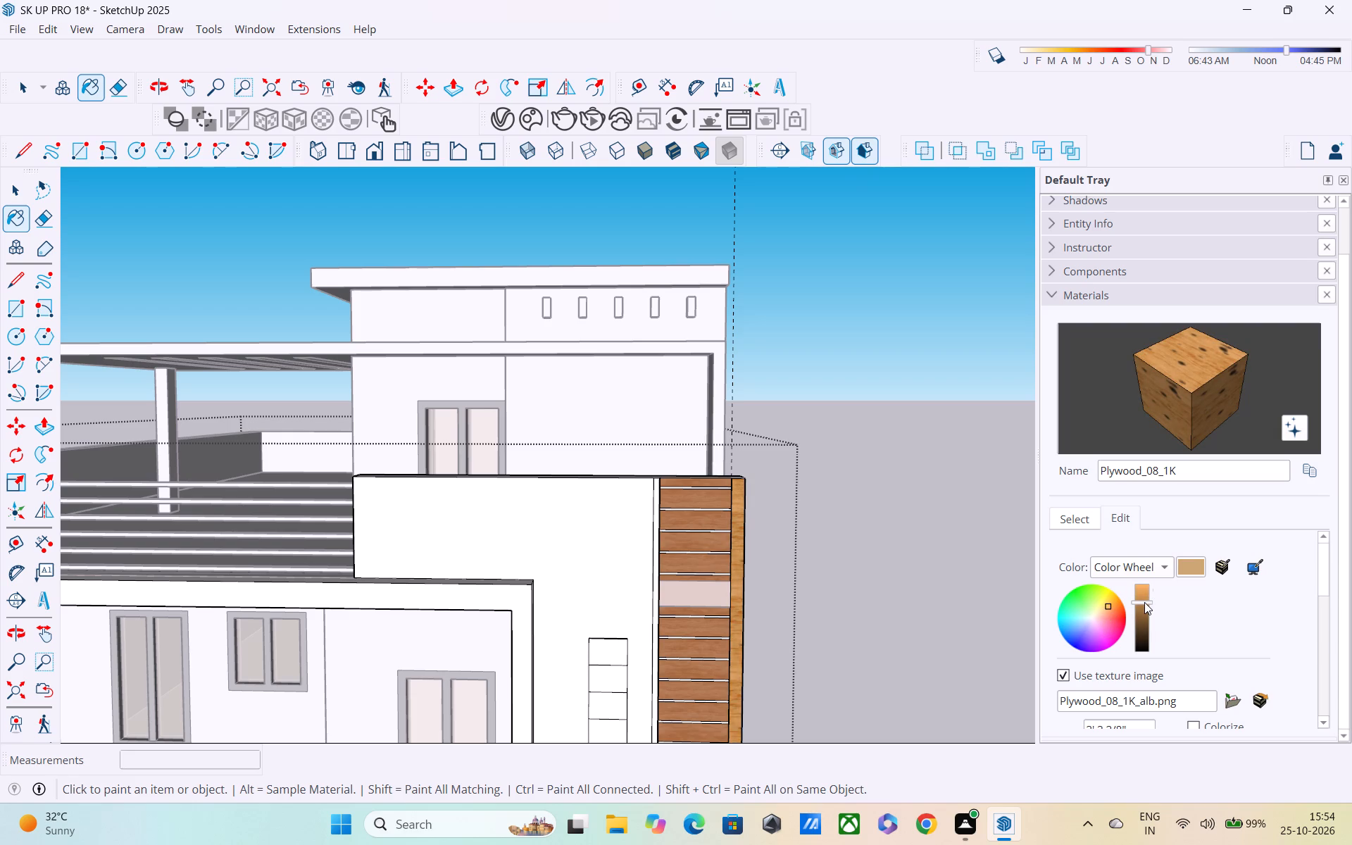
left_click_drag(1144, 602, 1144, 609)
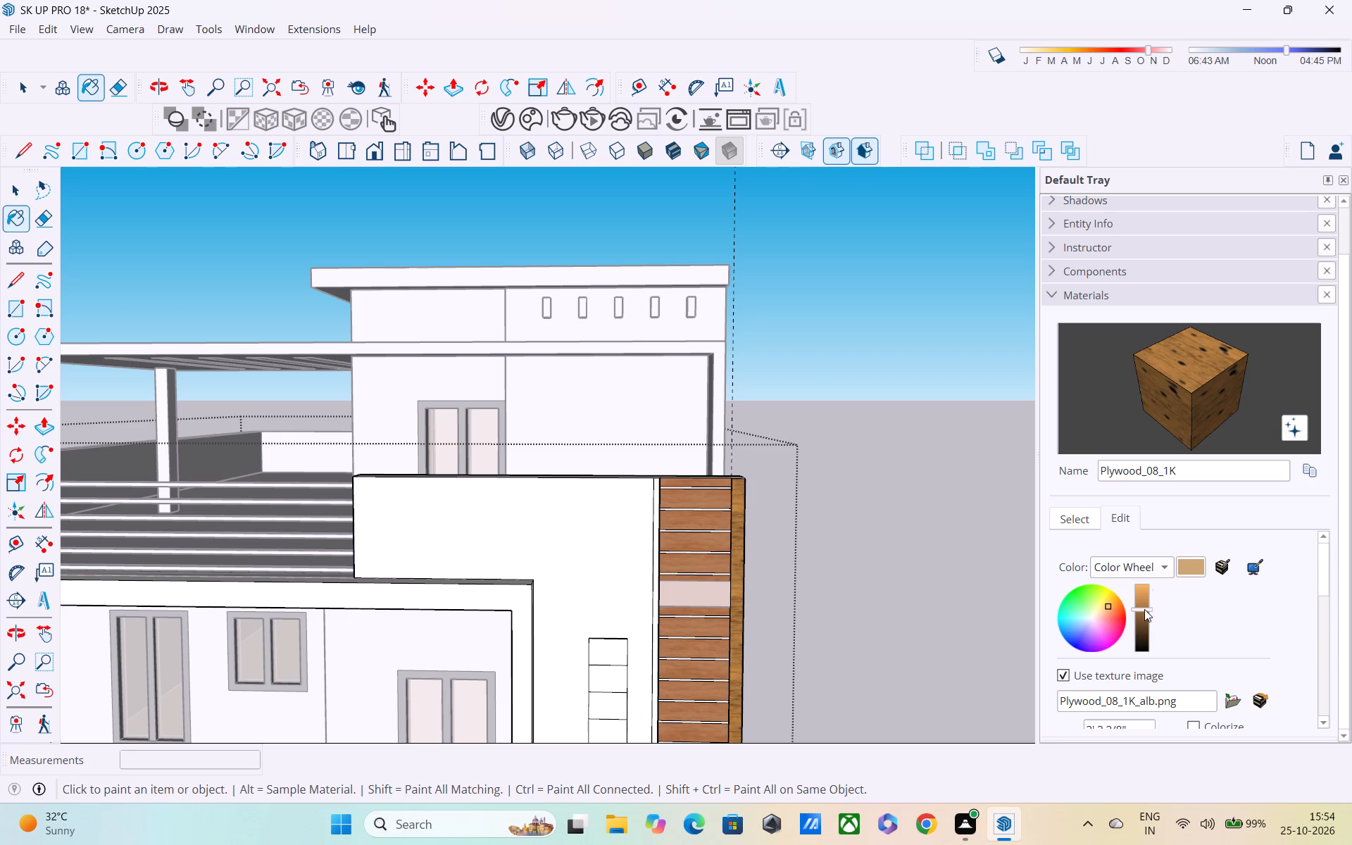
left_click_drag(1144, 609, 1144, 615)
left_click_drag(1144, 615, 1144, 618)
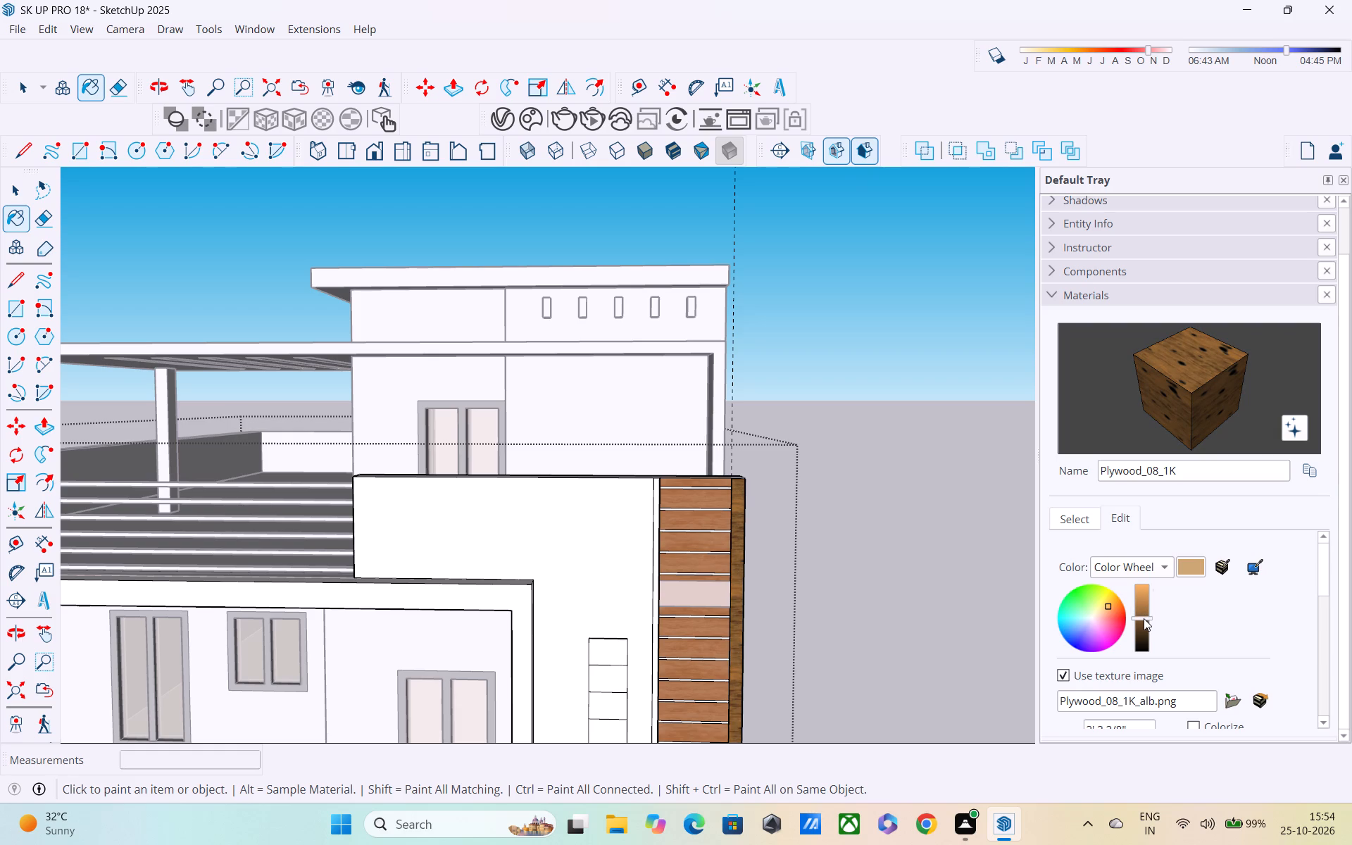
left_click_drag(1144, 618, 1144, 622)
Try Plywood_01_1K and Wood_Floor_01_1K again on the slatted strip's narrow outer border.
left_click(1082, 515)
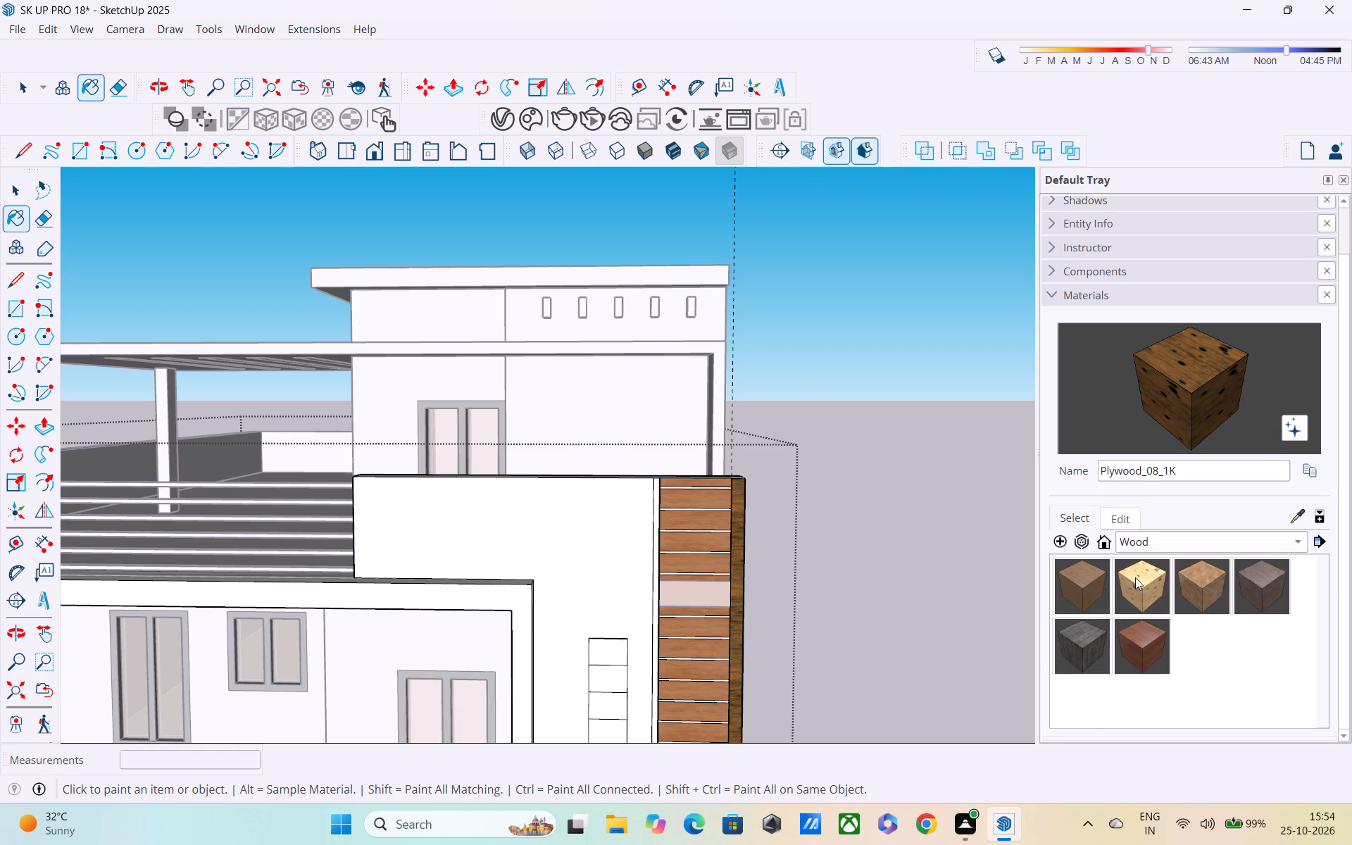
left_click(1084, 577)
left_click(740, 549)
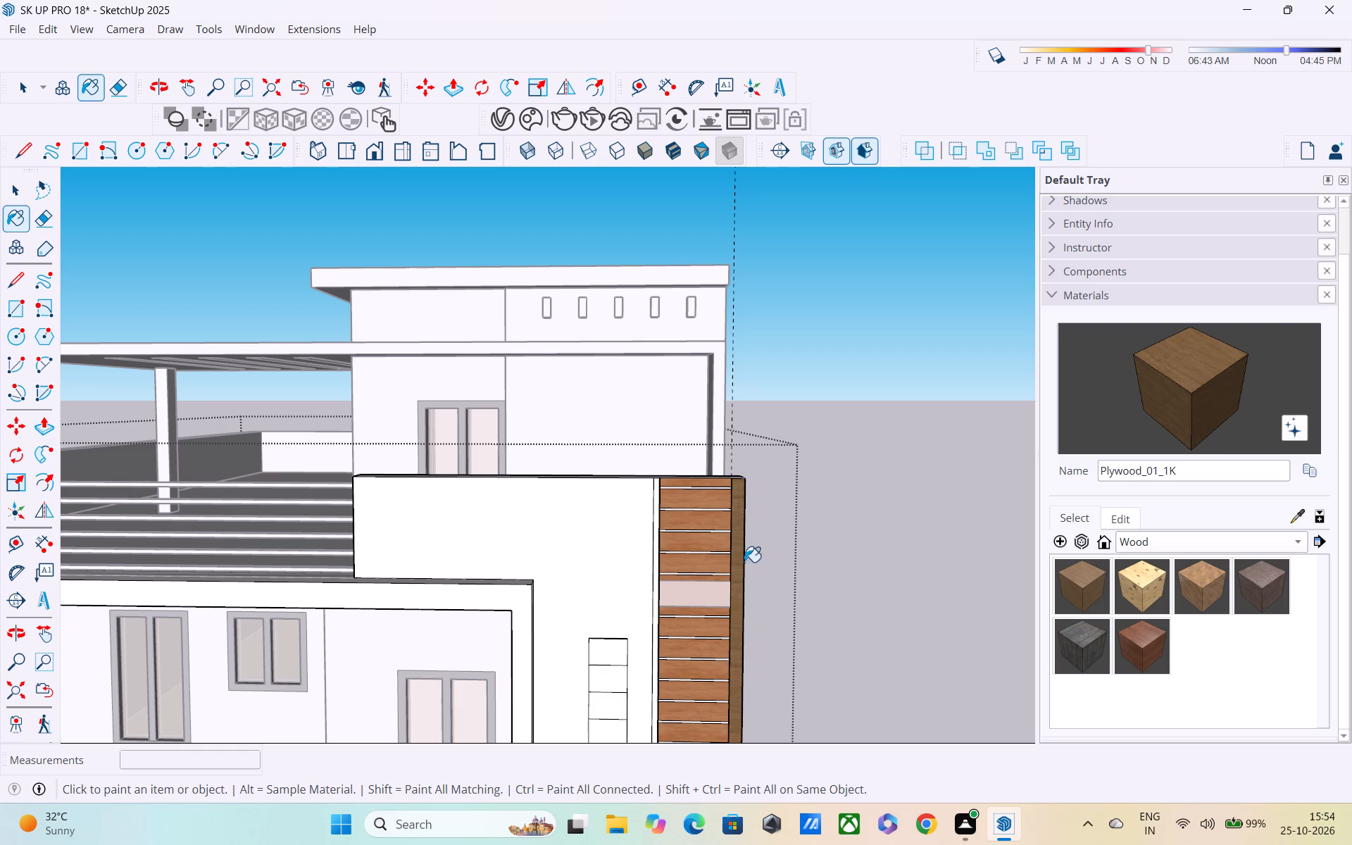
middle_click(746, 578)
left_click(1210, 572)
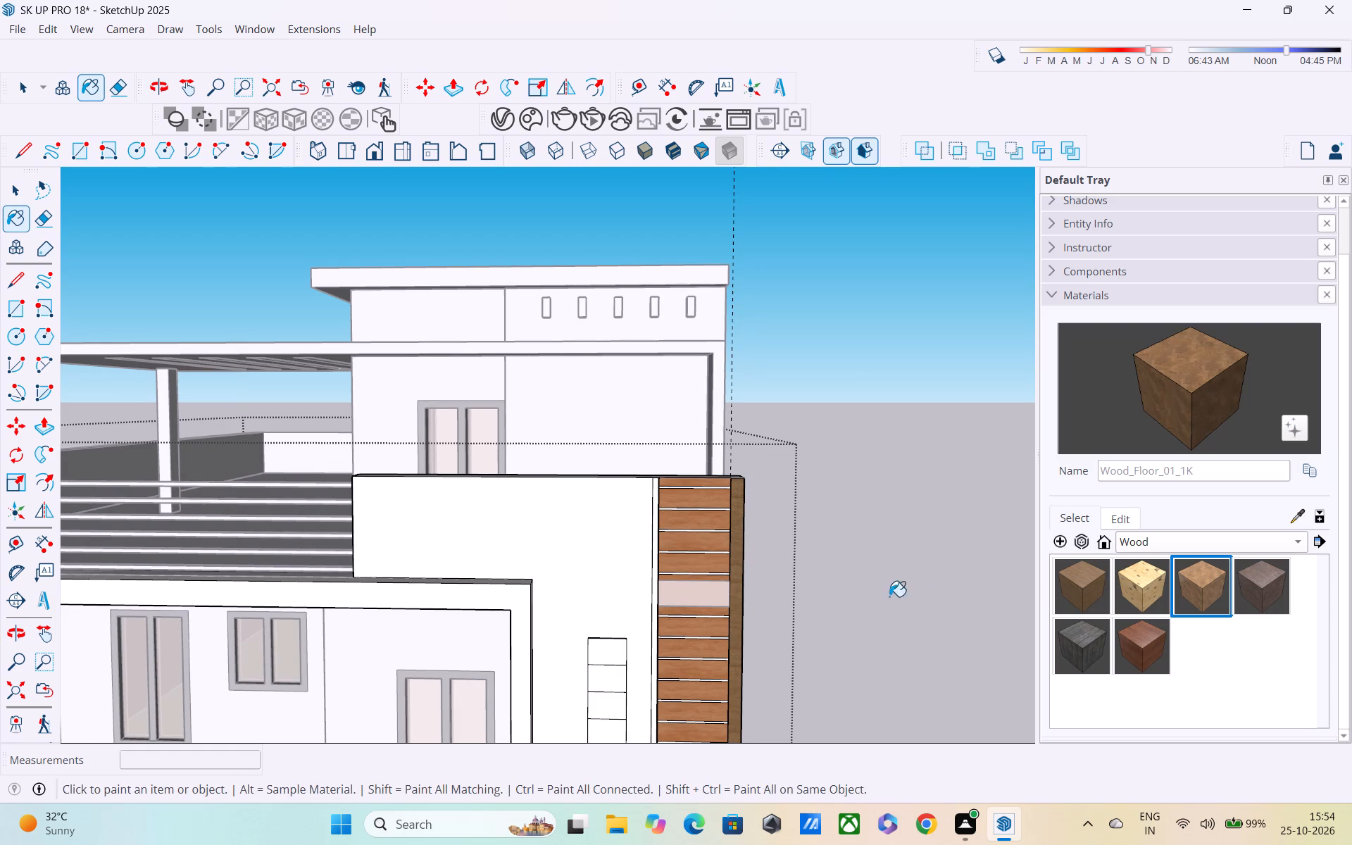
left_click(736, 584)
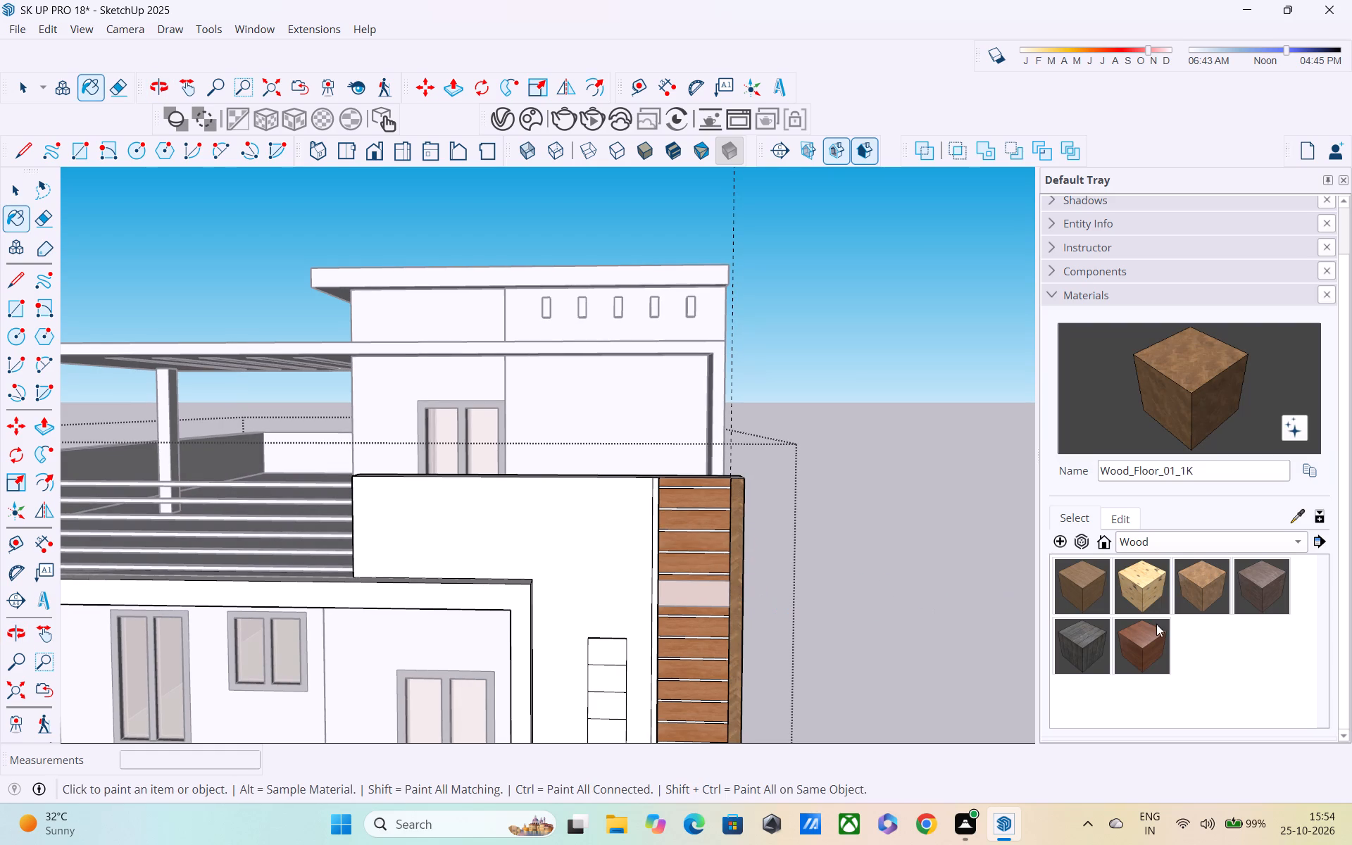
Paint the slatted strip's narrow outer border with the dark original Wood_Veneer_15_1K from the Wood library.
left_click_drag(1135, 644, 1126, 641)
left_click(1132, 642)
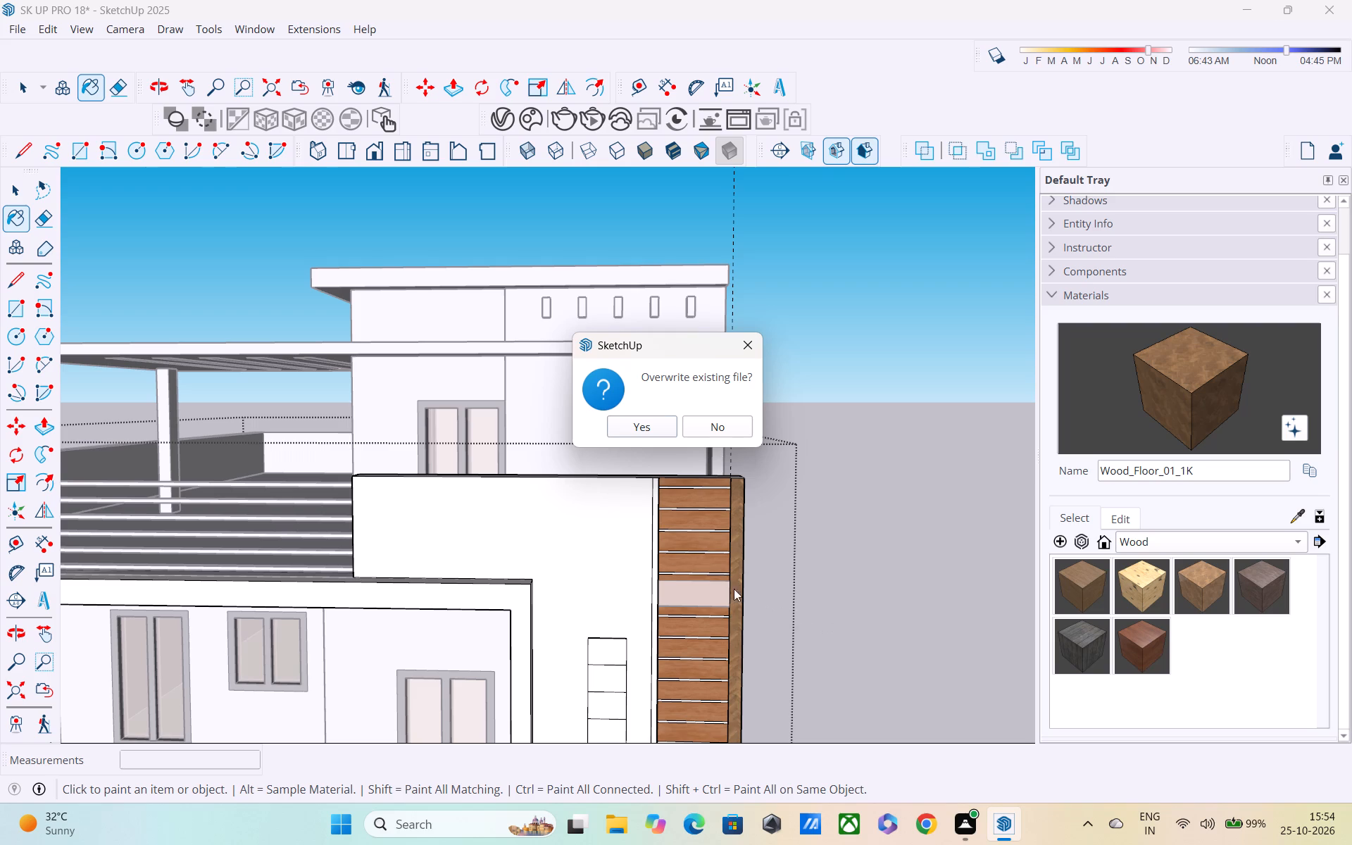
left_click(665, 423)
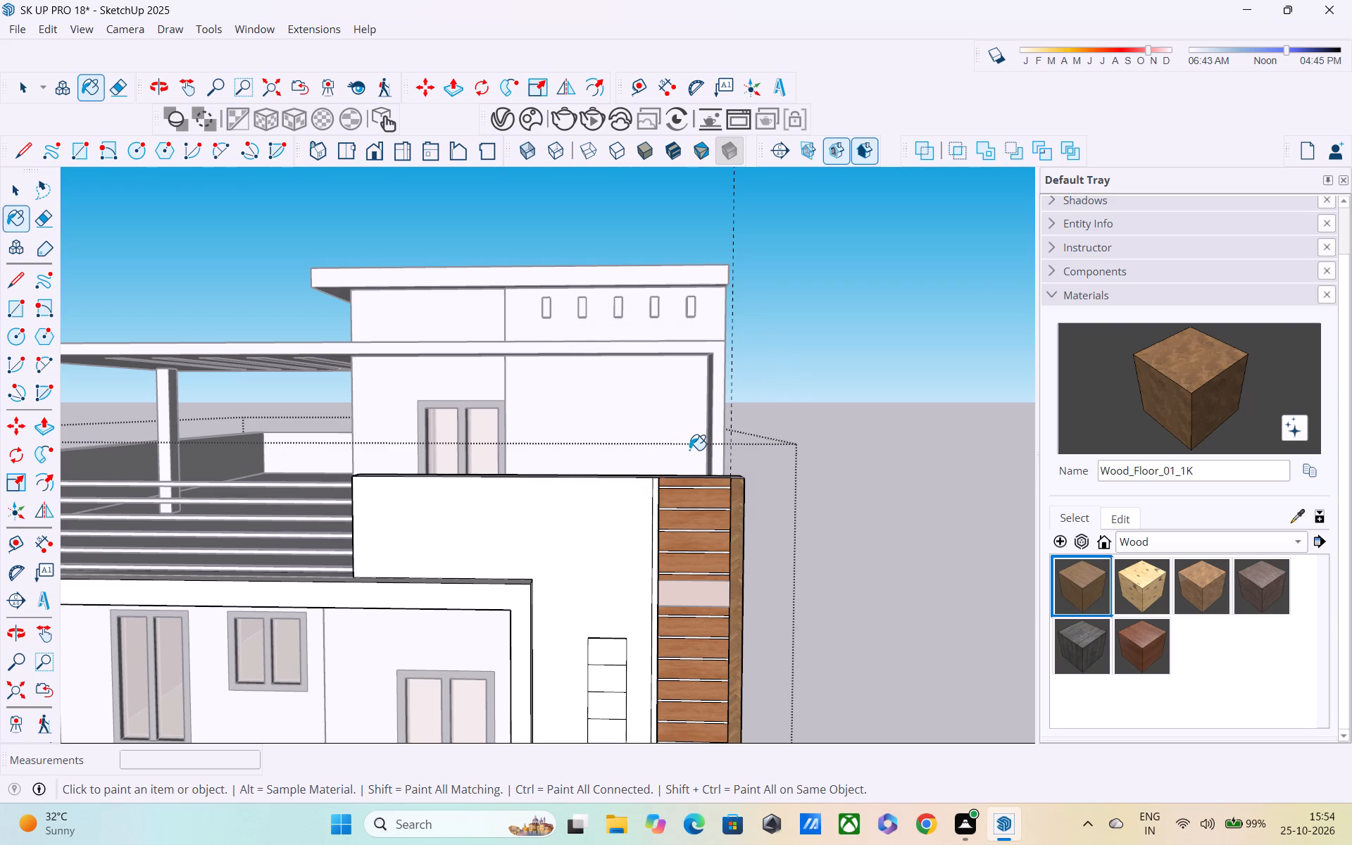
left_click_drag(1149, 634, 1141, 635)
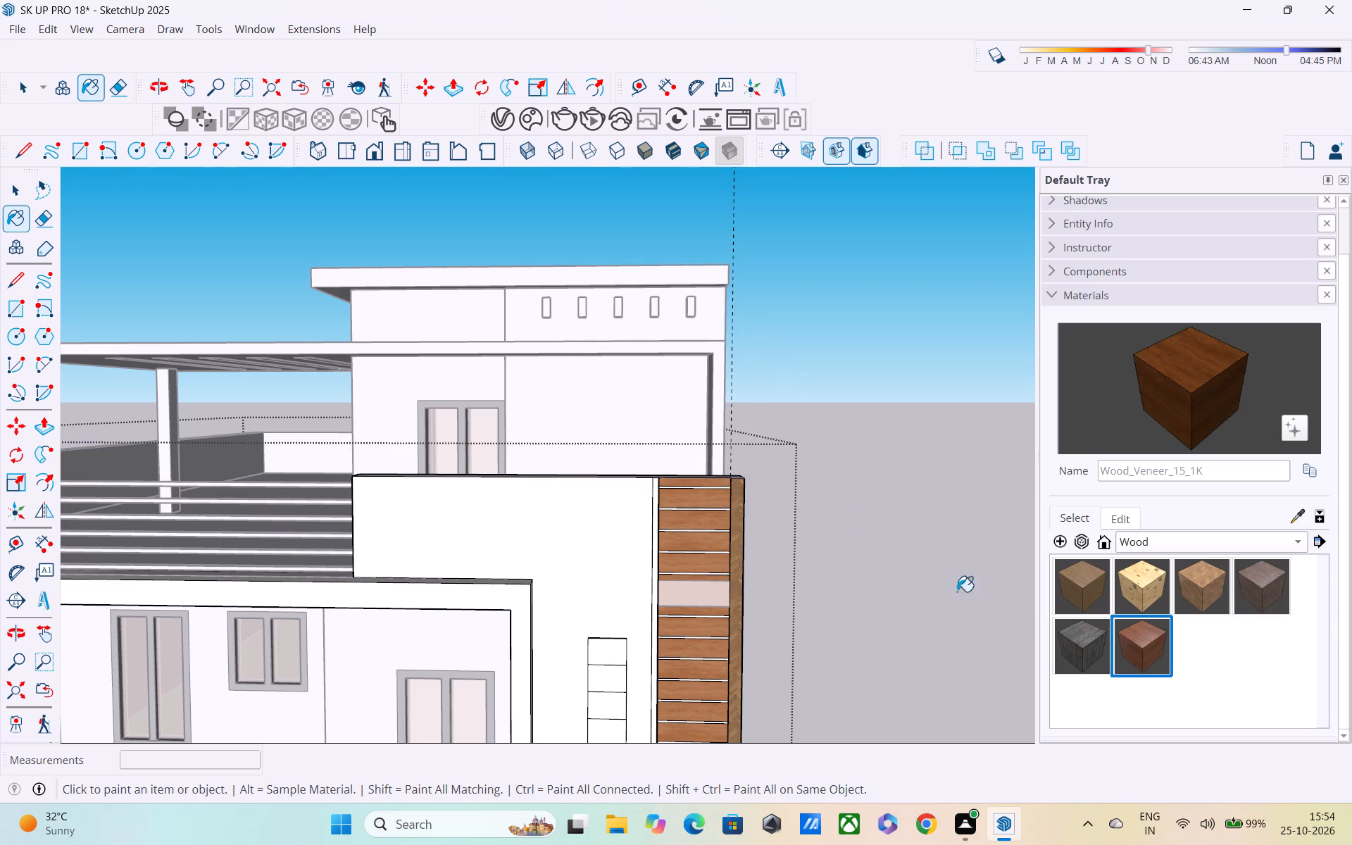
scroll(725, 551, "up", 3)
left_click(739, 530)
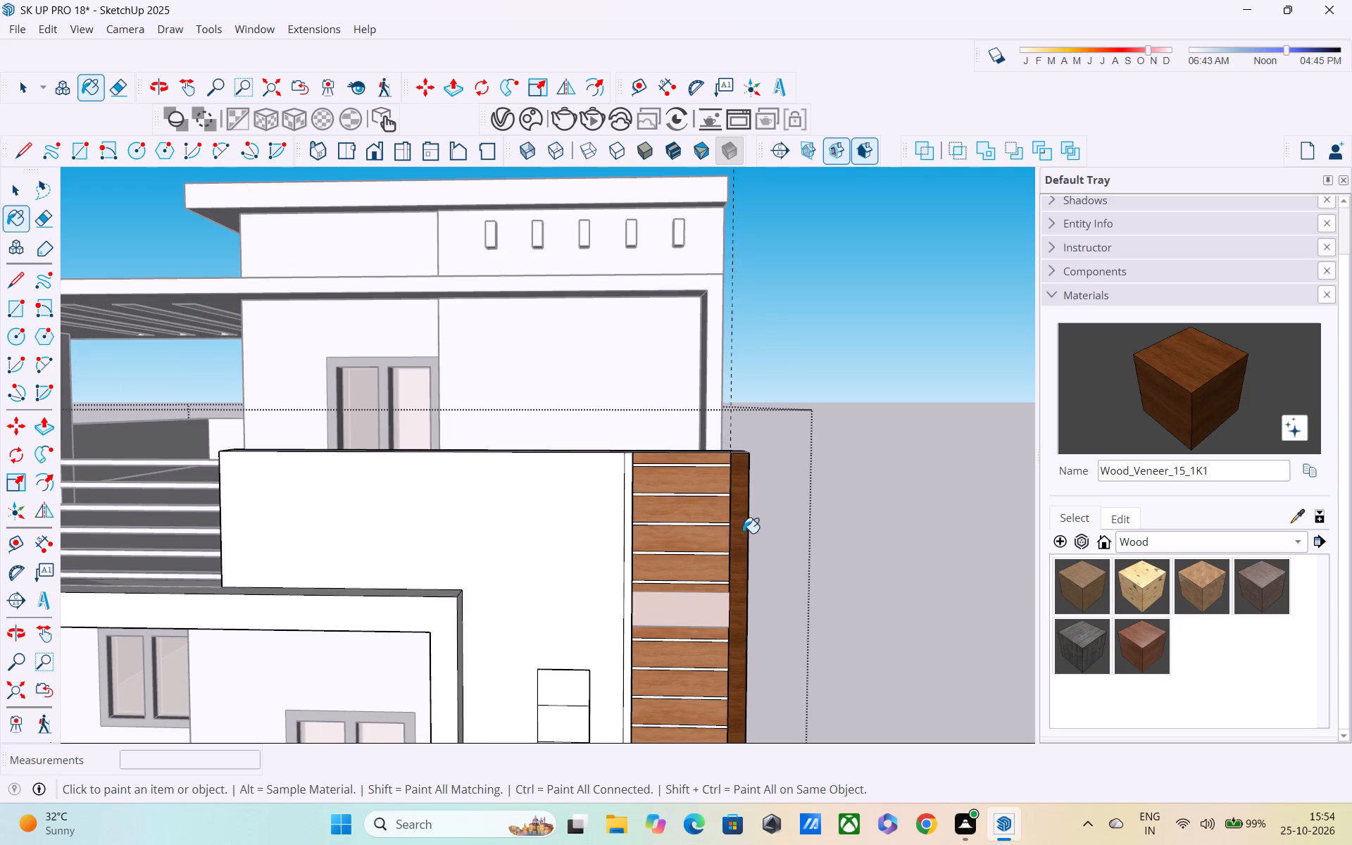
middle_click_drag(758, 558, 706, 584)
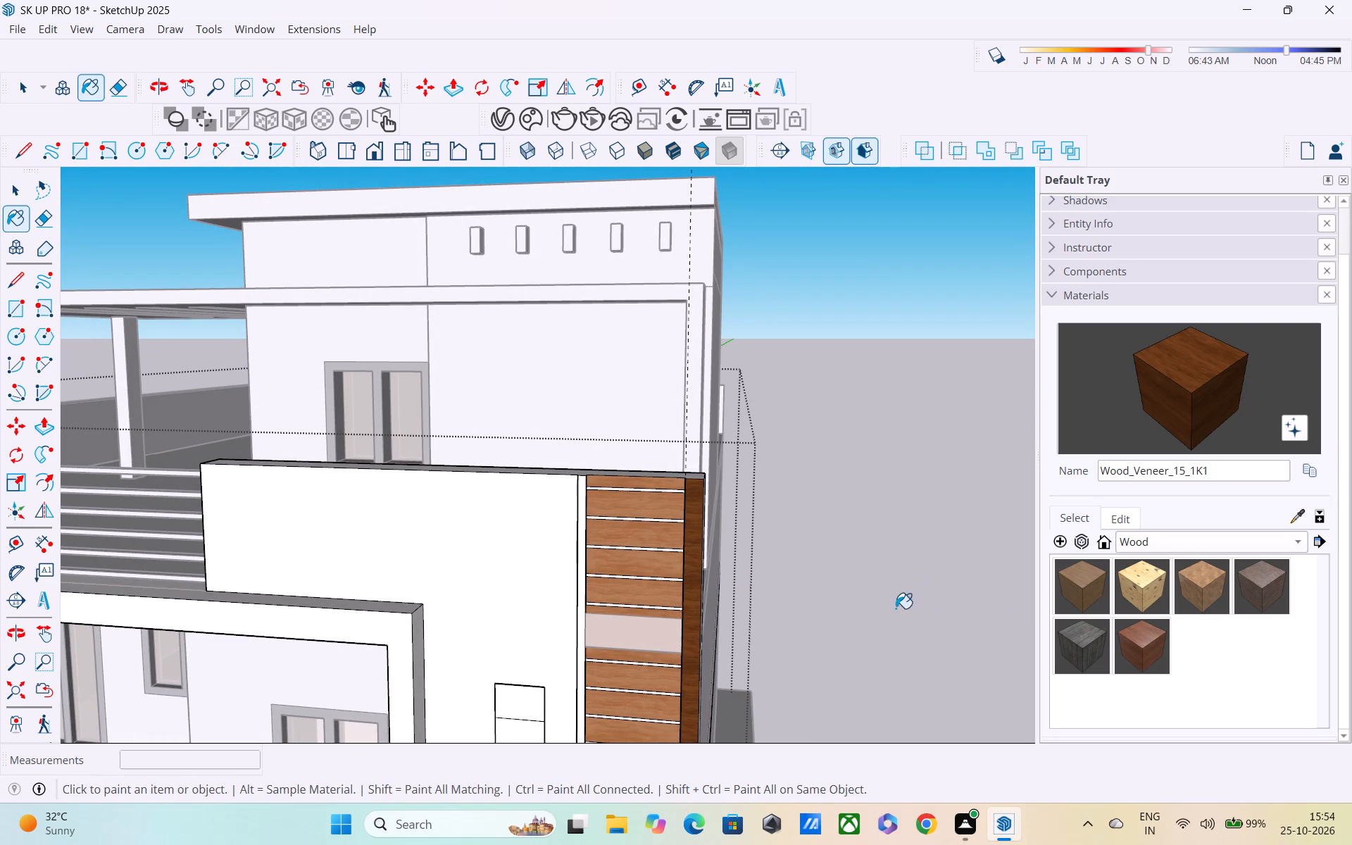